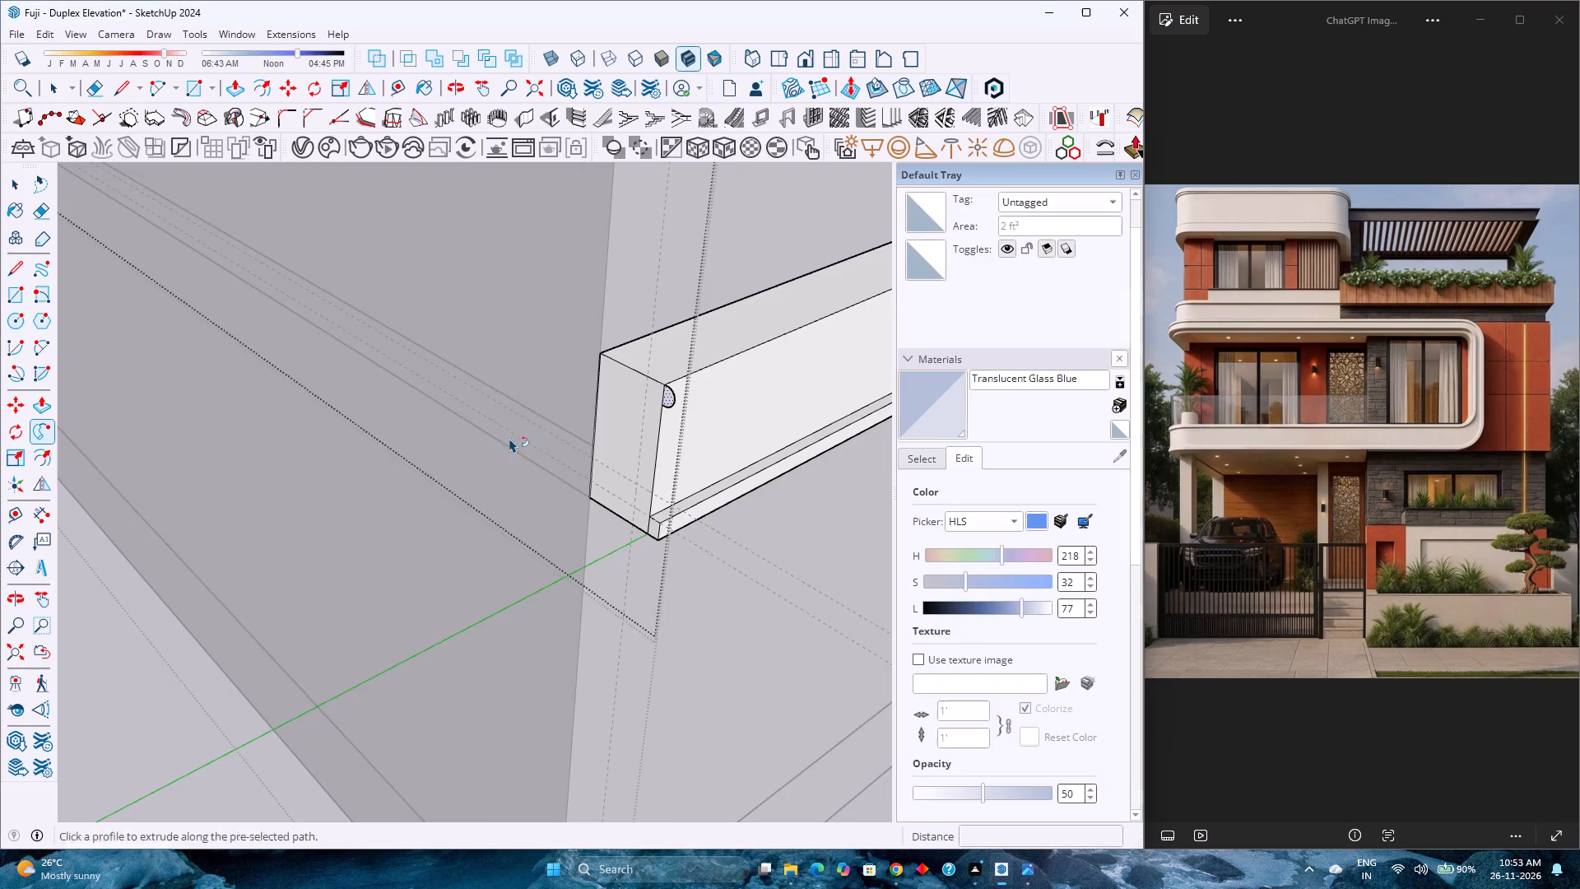
Examine the swept balcony frame around the first floor, including its side run, rounded corners and upper end.
{"action": "scroll", "coordinate": [345, 443], "scroll_direction": "down", "scroll_amount": 16}
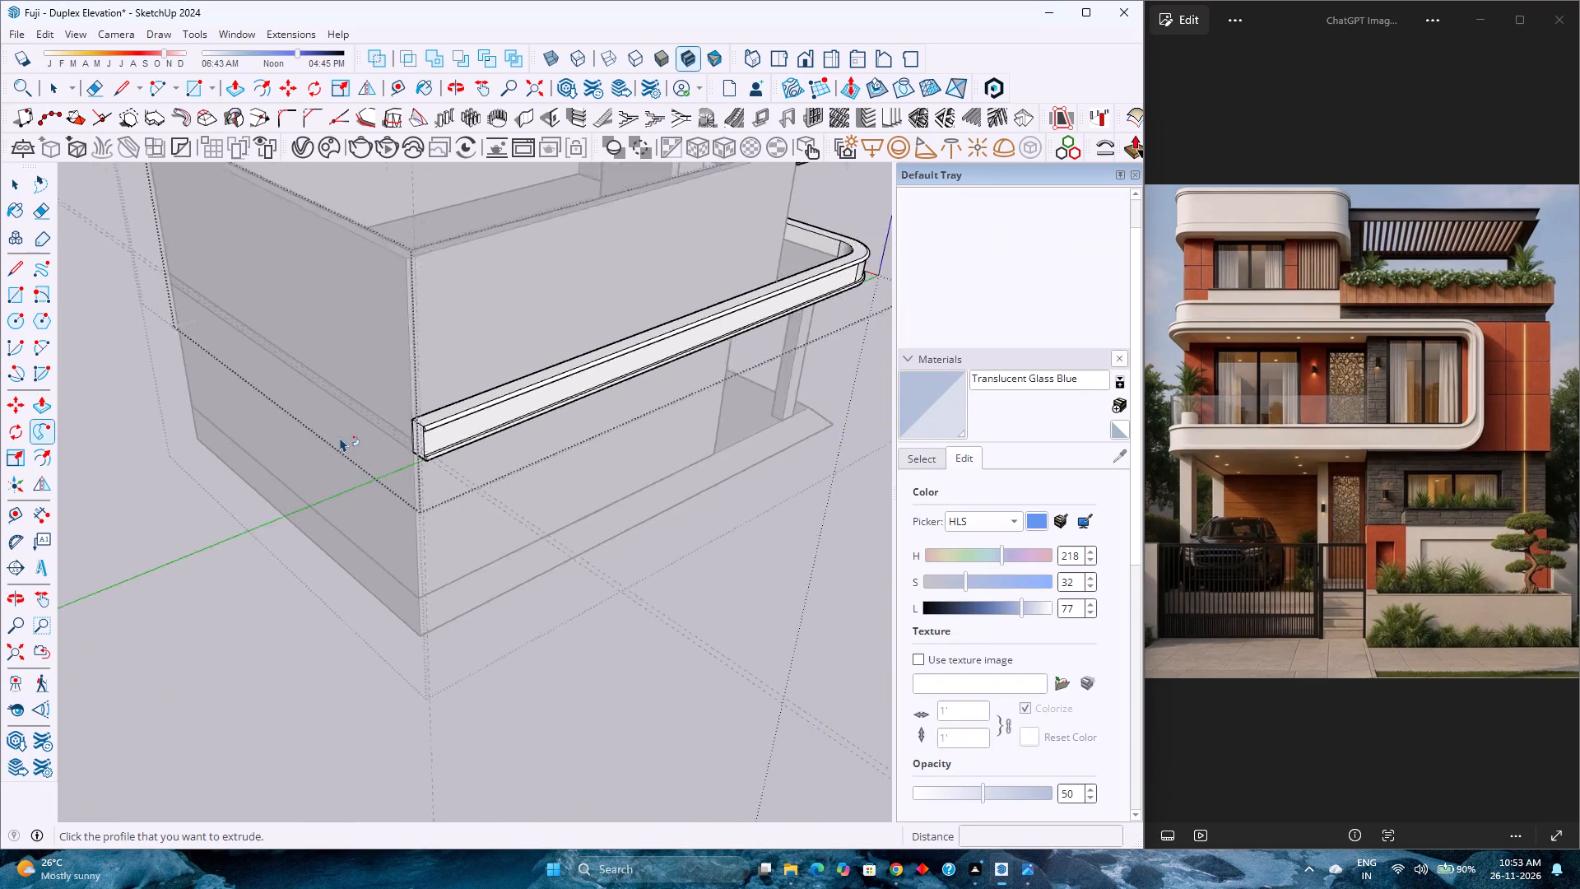
{"action": "scroll", "coordinate": [340, 437], "scroll_direction": "down", "scroll_amount": 6}
{"action": "middle_click_drag", "start_coordinate": [526, 409], "coordinate": [0, 433]}
{"action": "scroll", "coordinate": [723, 391], "scroll_direction": "up", "scroll_amount": 6}
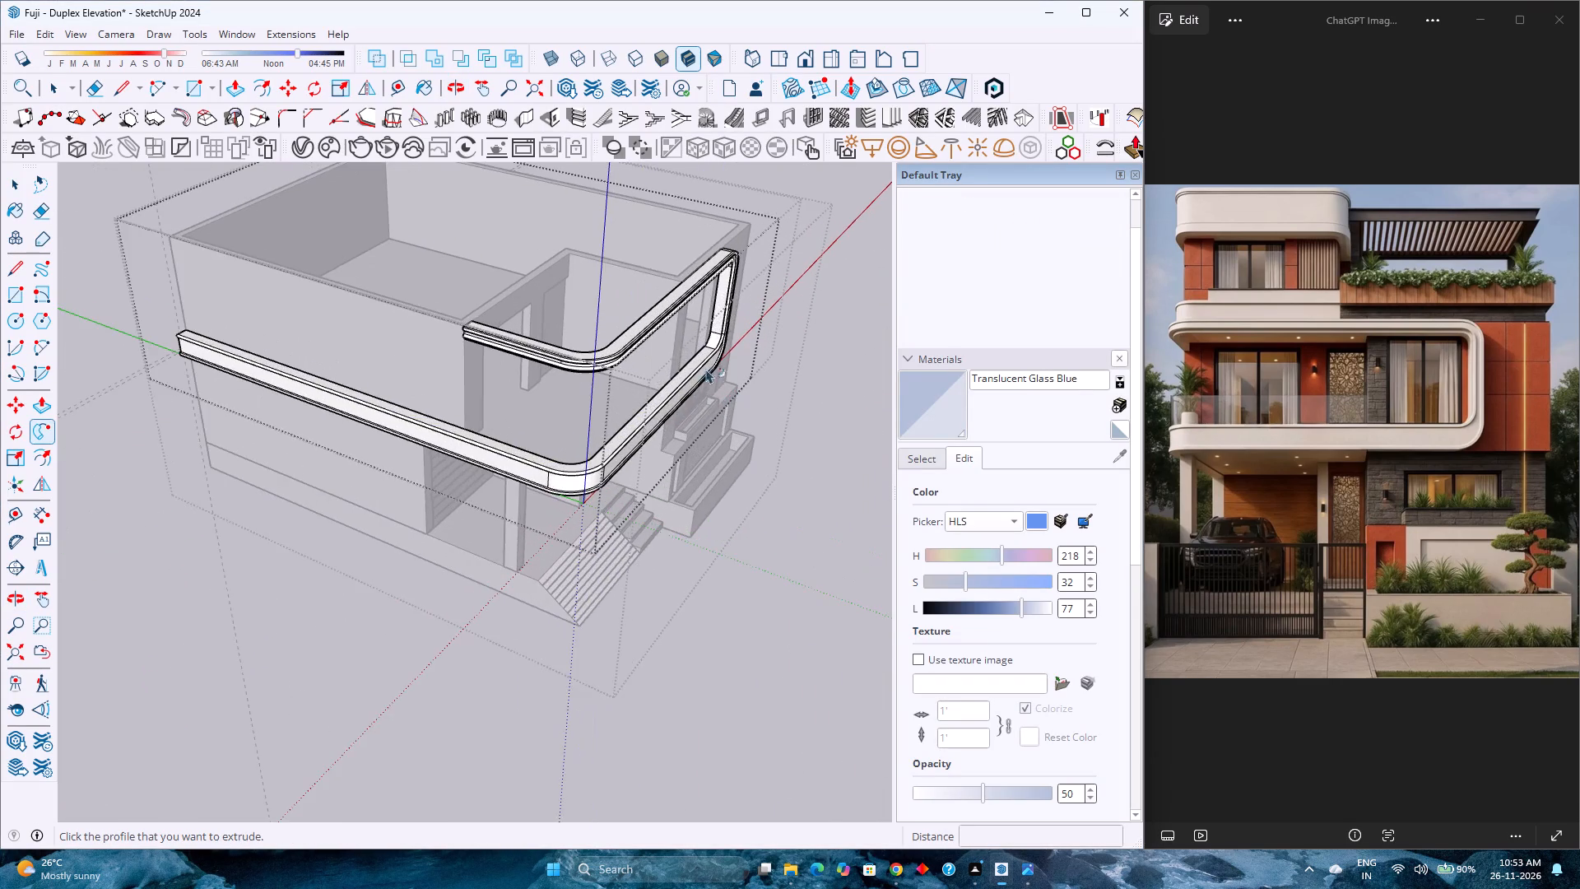
{"action": "scroll", "coordinate": [706, 369], "scroll_direction": "up", "scroll_amount": 4}
{"action": "middle_click_drag", "start_coordinate": [703, 359], "coordinate": [435, 298]}
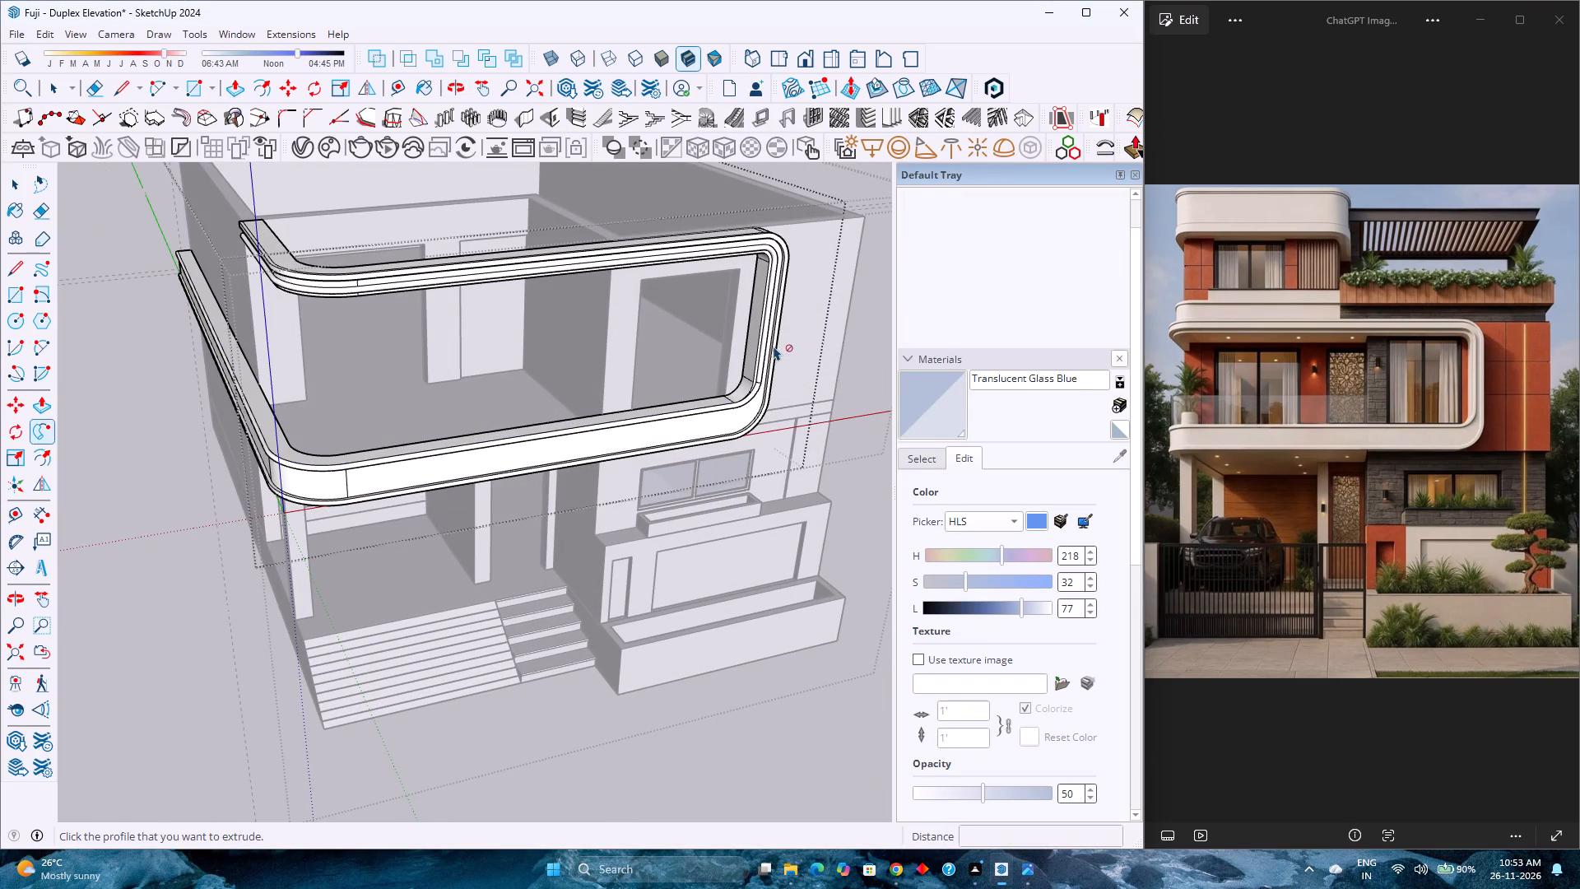
{"action": "key", "text": "space"}
{"action": "scroll", "coordinate": [789, 262], "scroll_direction": "up", "scroll_amount": 14}
{"action": "middle_click_drag", "start_coordinate": [731, 285], "coordinate": [653, 524], "text": "shift"}
{"action": "middle_click_drag", "start_coordinate": [653, 518], "coordinate": [532, 310]}
{"action": "middle_click", "coordinate": [532, 310]}
{"action": "scroll", "coordinate": [528, 315], "scroll_direction": "down", "scroll_amount": 4}
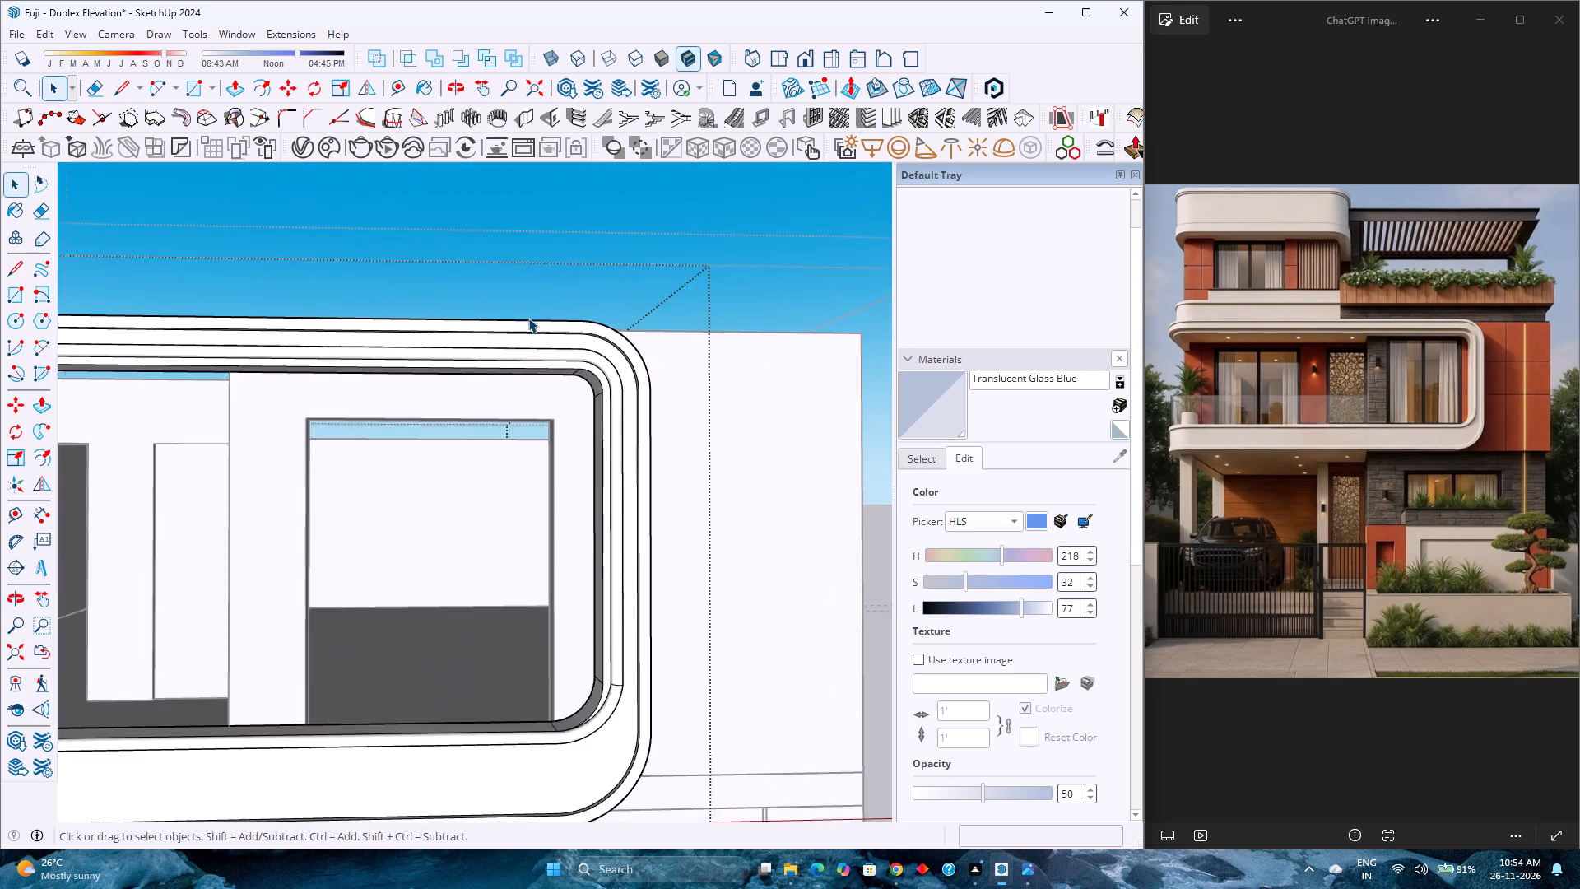
{"action": "scroll", "coordinate": [528, 318], "scroll_direction": "down", "scroll_amount": 4}
{"action": "middle_click_drag", "start_coordinate": [449, 345], "coordinate": [775, 430], "text": "shift"}
{"action": "scroll", "coordinate": [323, 431], "scroll_direction": "up", "scroll_amount": 6}
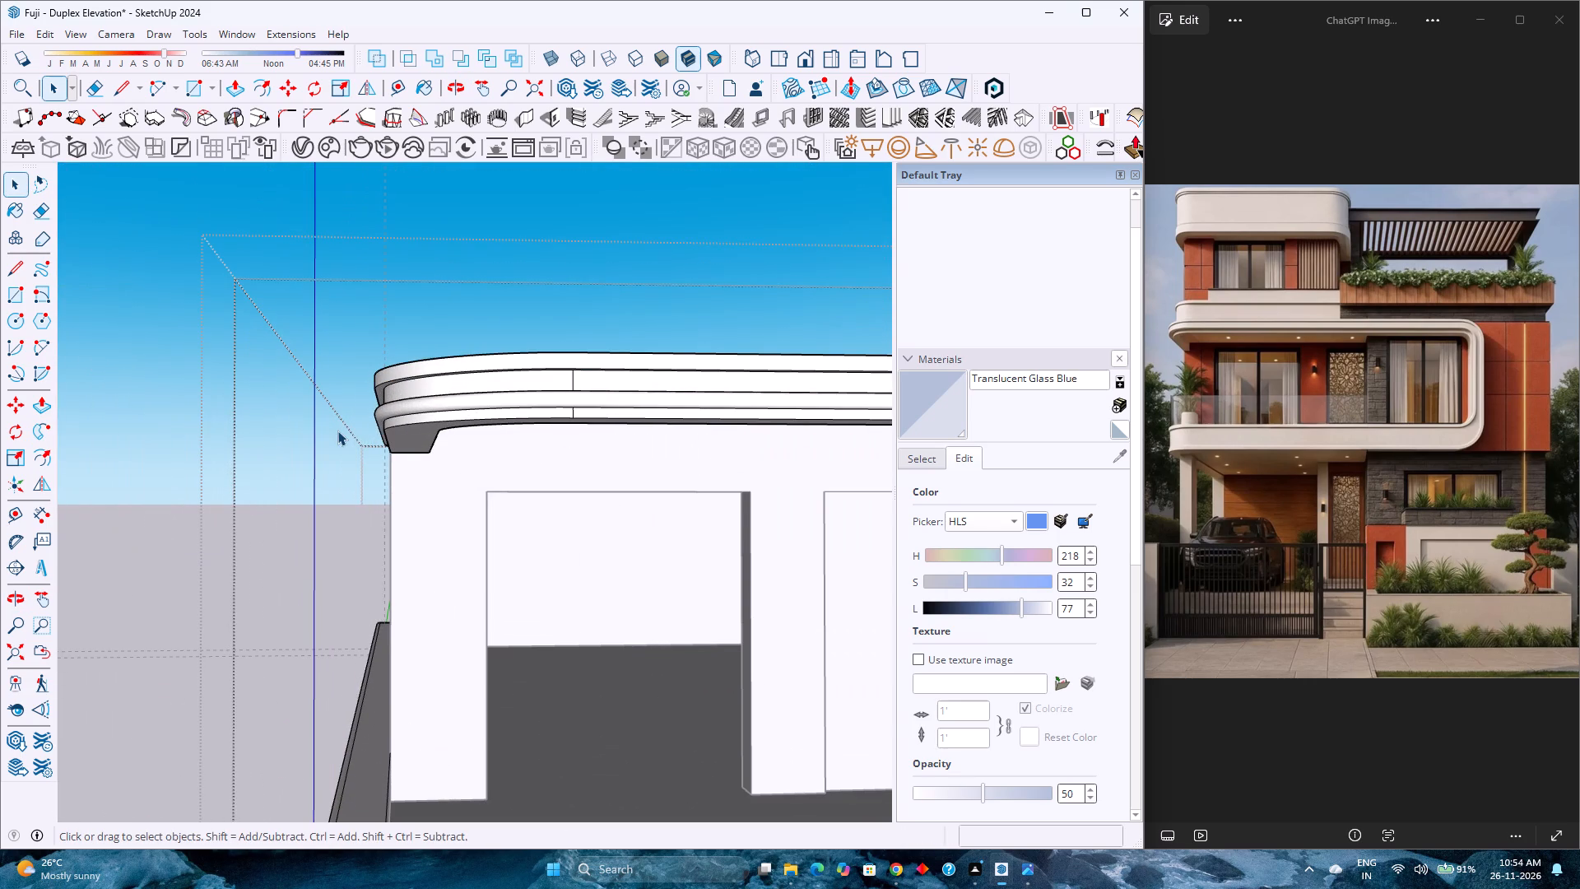
{"action": "middle_click_drag", "start_coordinate": [467, 396], "coordinate": [218, 426]}
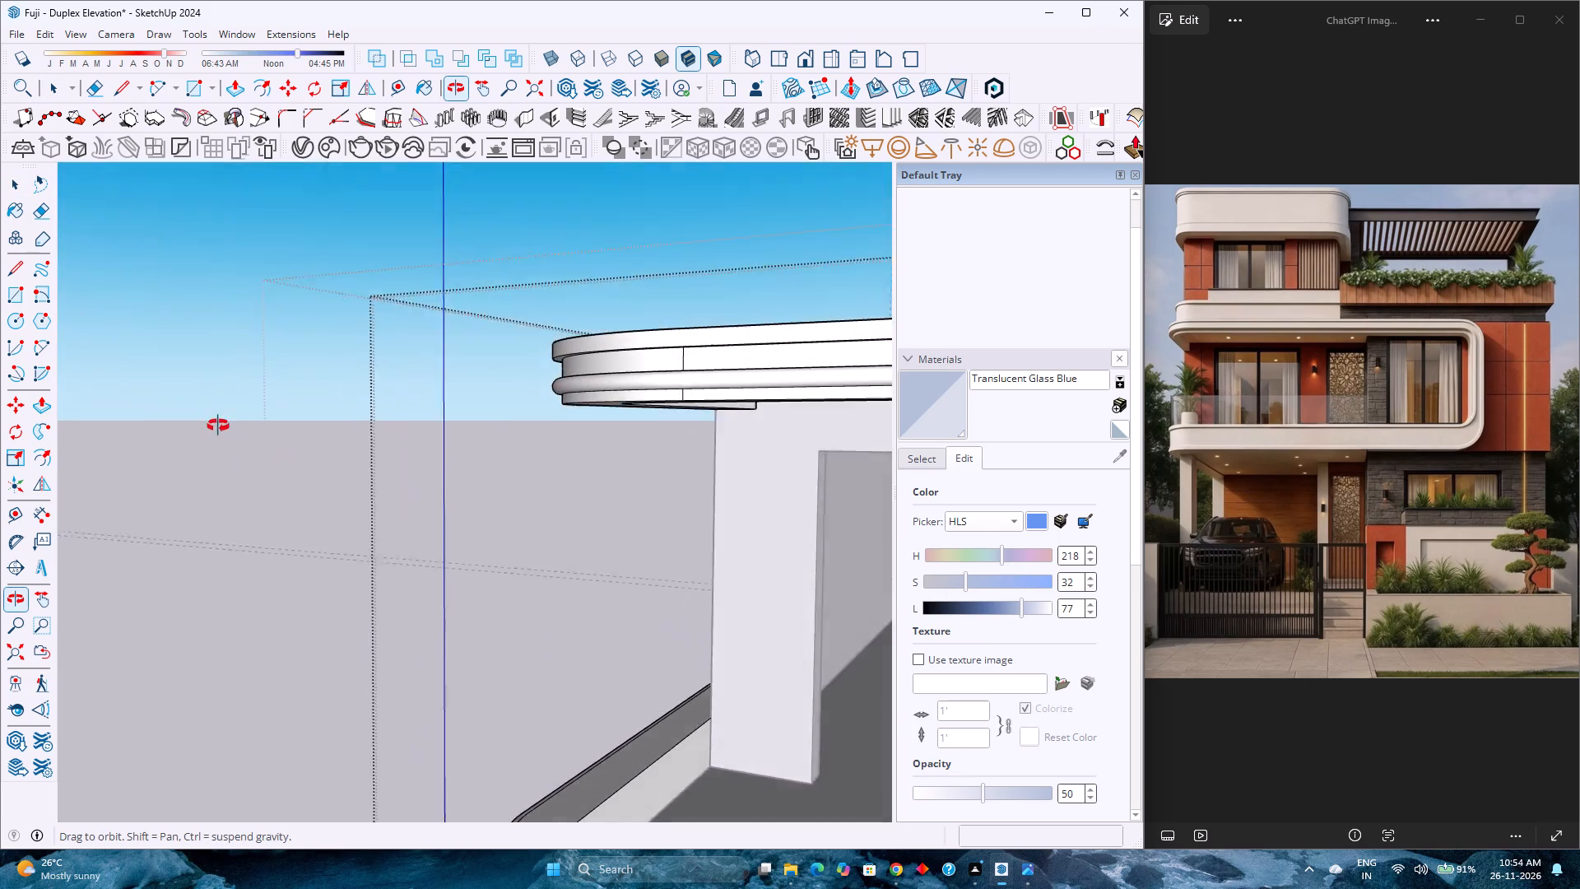
{"action": "middle_click_drag", "start_coordinate": [218, 426], "coordinate": [317, 395]}
{"action": "scroll", "coordinate": [332, 403], "scroll_direction": "down", "scroll_amount": 8}
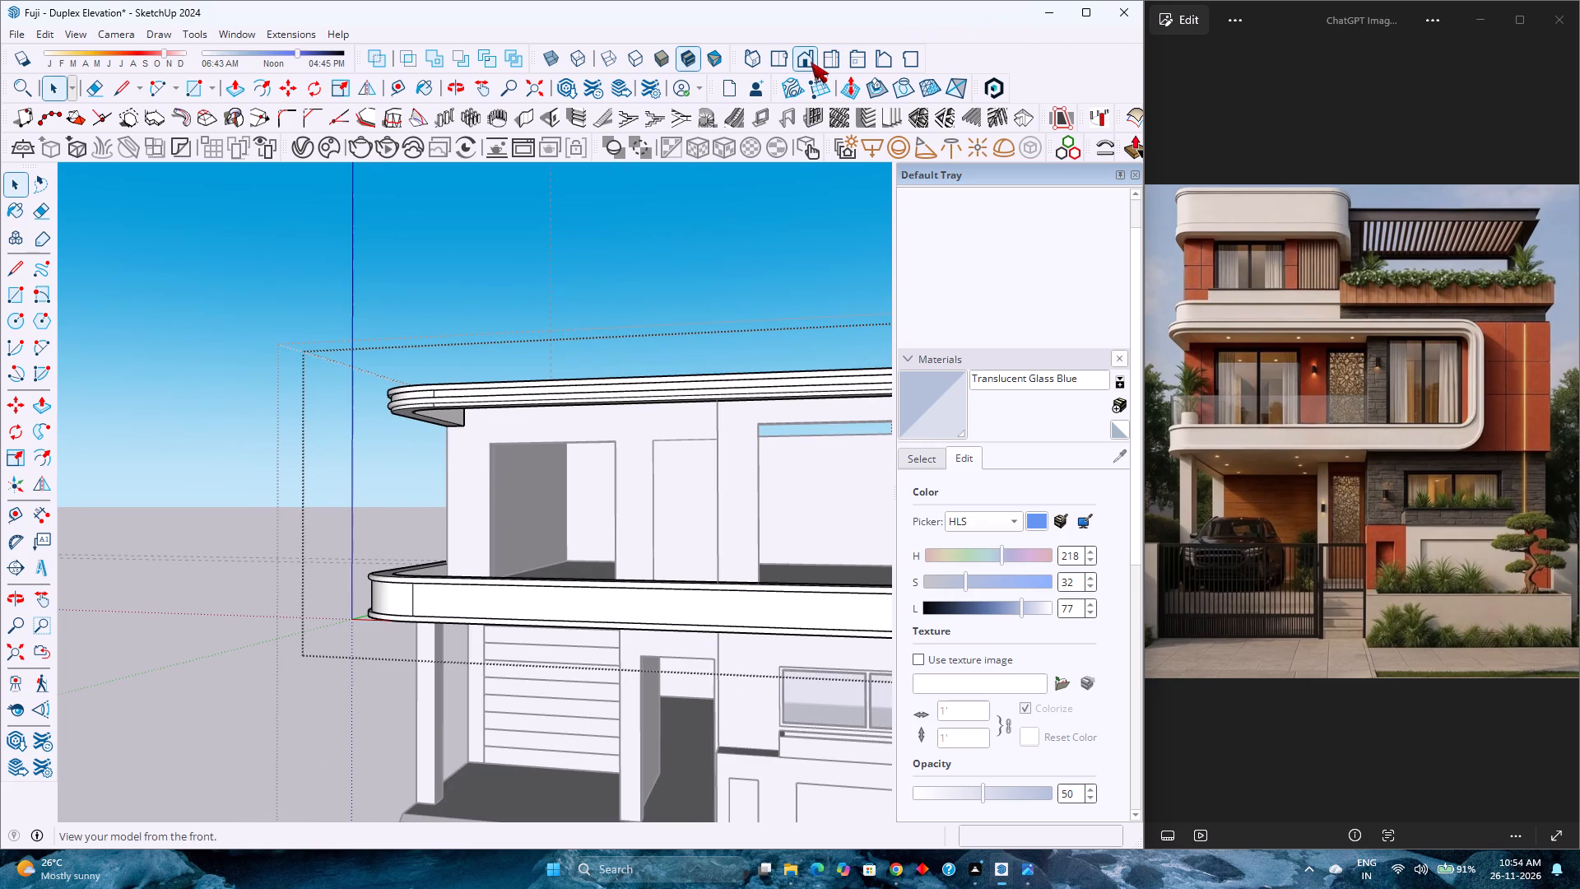
Inspect the balcony frame from the front and up close, checking its lower rounded corner, grooves and upper band.
{"action": "left_click", "coordinate": [810, 62]}
{"action": "left_click", "coordinate": [10, 656]}
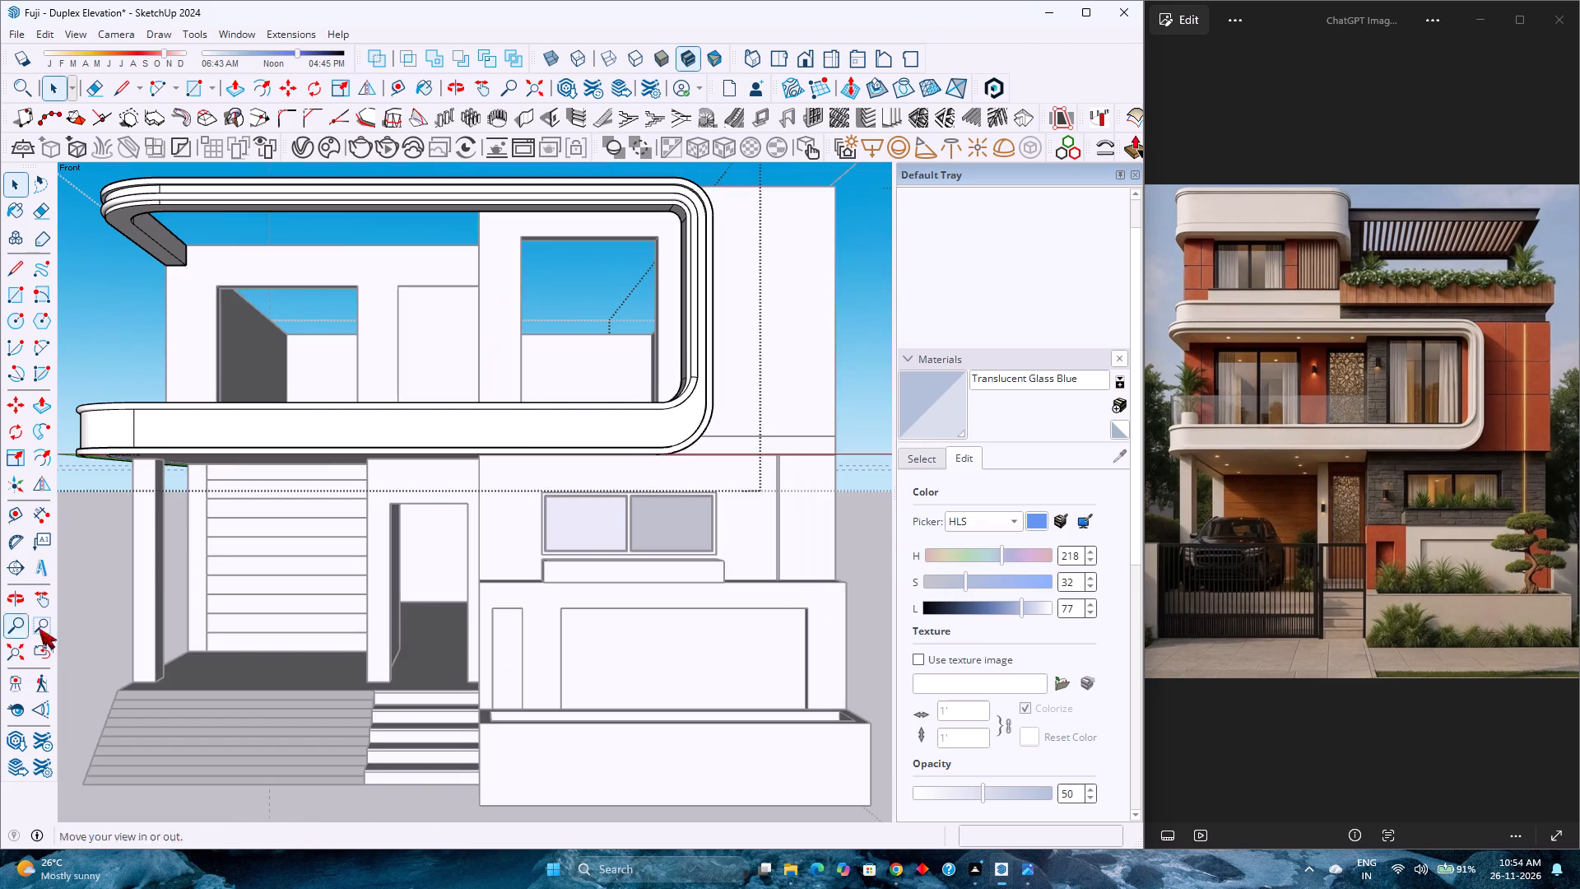
{"action": "scroll", "coordinate": [513, 406], "scroll_direction": "down", "scroll_amount": 2}
{"action": "middle_click_drag", "start_coordinate": [516, 407], "coordinate": [531, 434]}
{"action": "scroll", "coordinate": [524, 421], "scroll_direction": "down", "scroll_amount": 6}
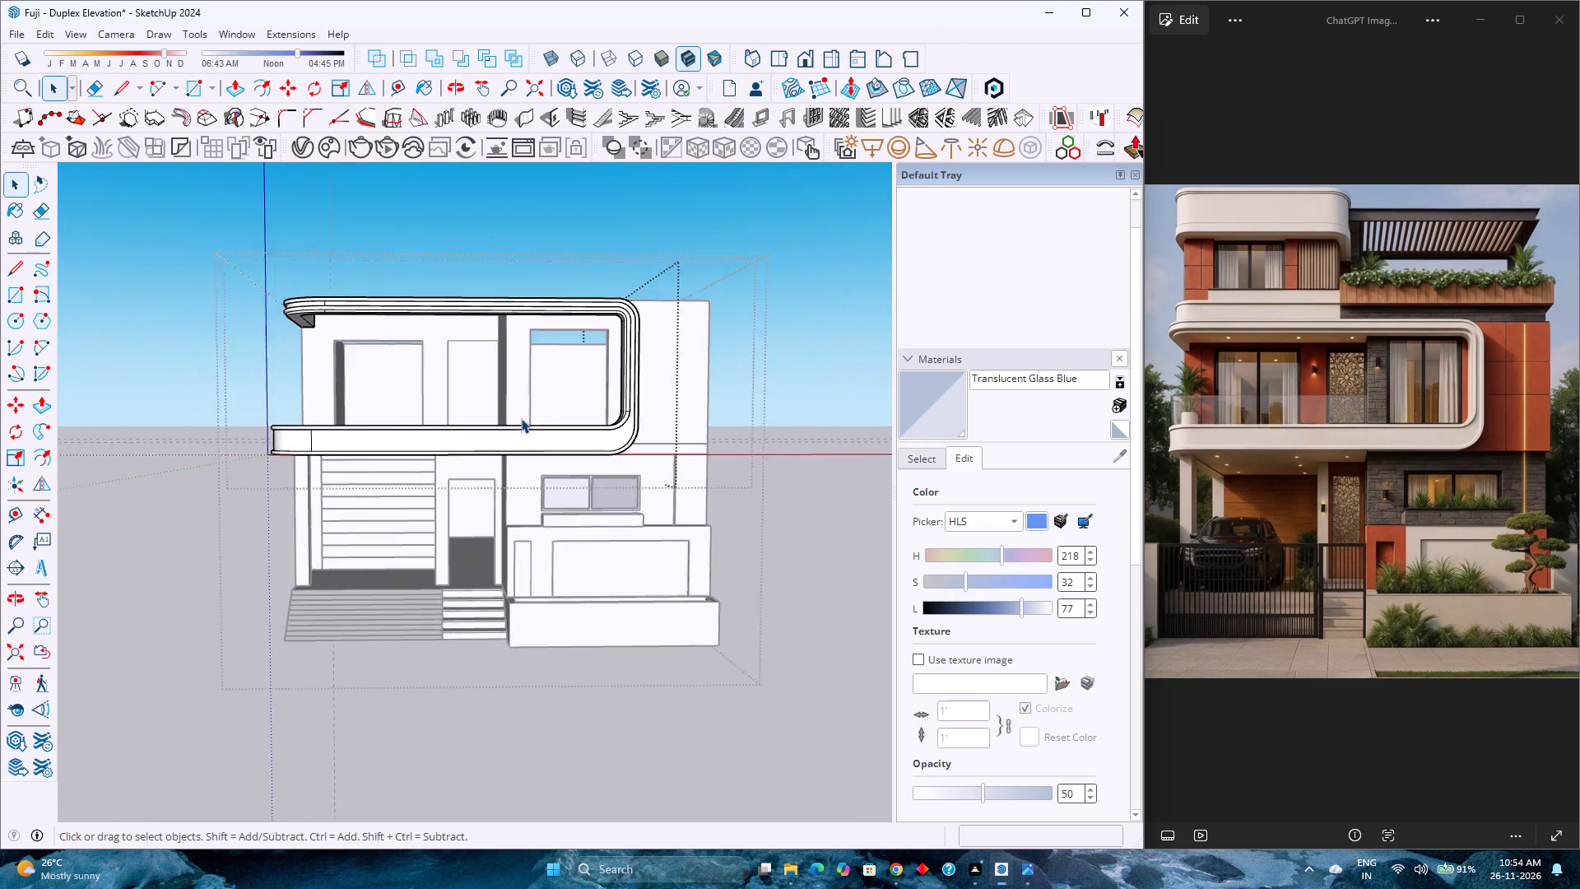
{"action": "scroll", "coordinate": [700, 416], "scroll_direction": "up", "scroll_amount": 4}
{"action": "scroll", "coordinate": [616, 403], "scroll_direction": "up", "scroll_amount": 4}
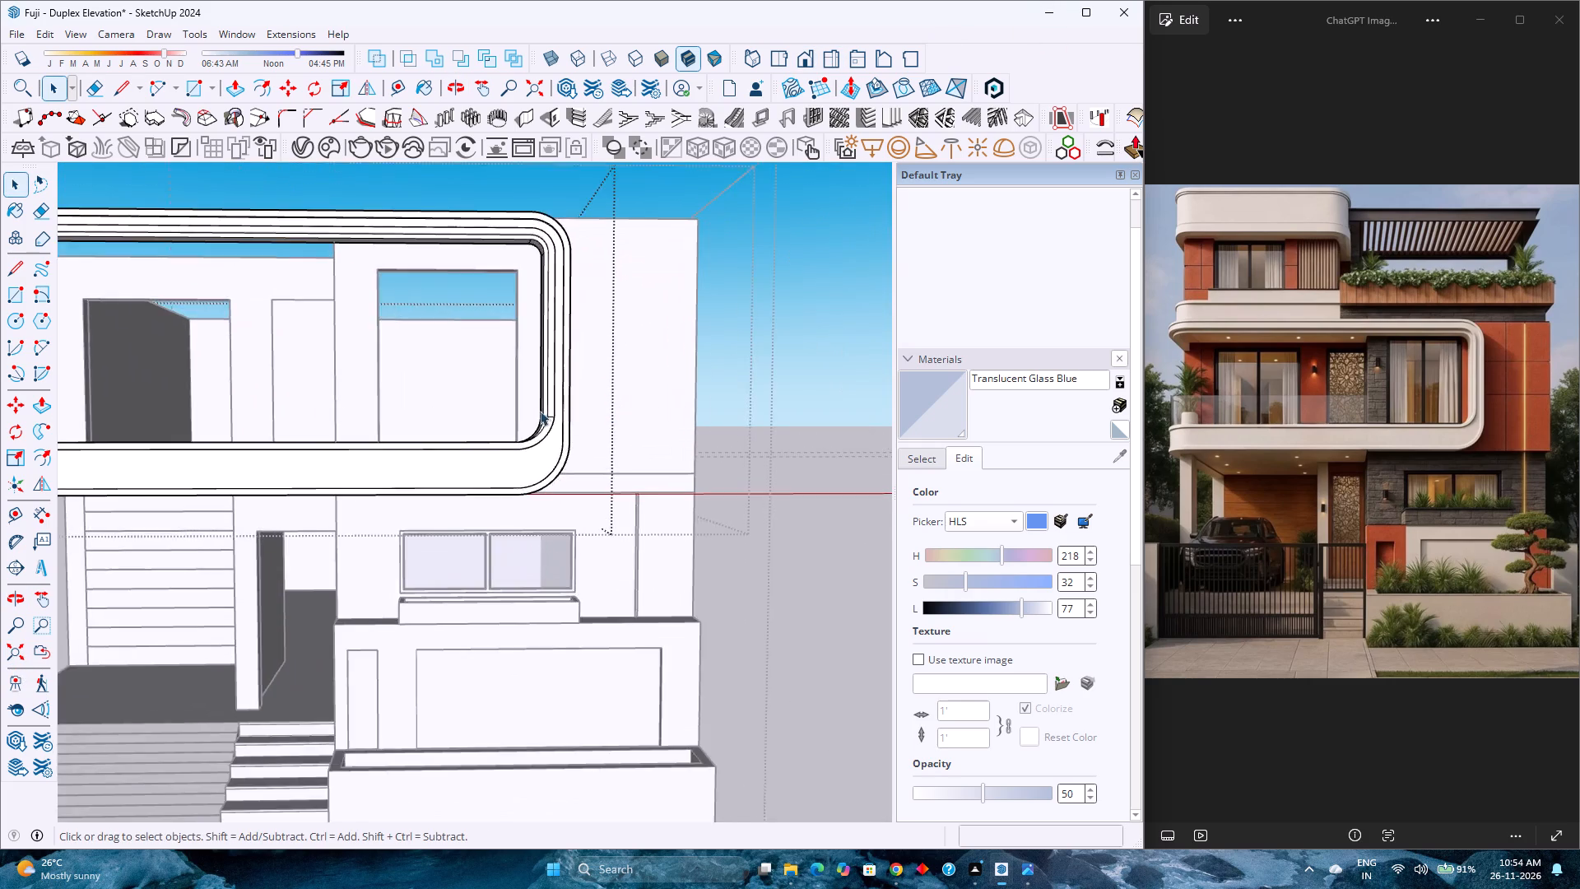
{"action": "scroll", "coordinate": [540, 411], "scroll_direction": "up", "scroll_amount": 20}
{"action": "scroll", "coordinate": [540, 411], "scroll_direction": "up", "scroll_amount": 4}
{"action": "middle_click_drag", "start_coordinate": [599, 429], "coordinate": [580, 429]}
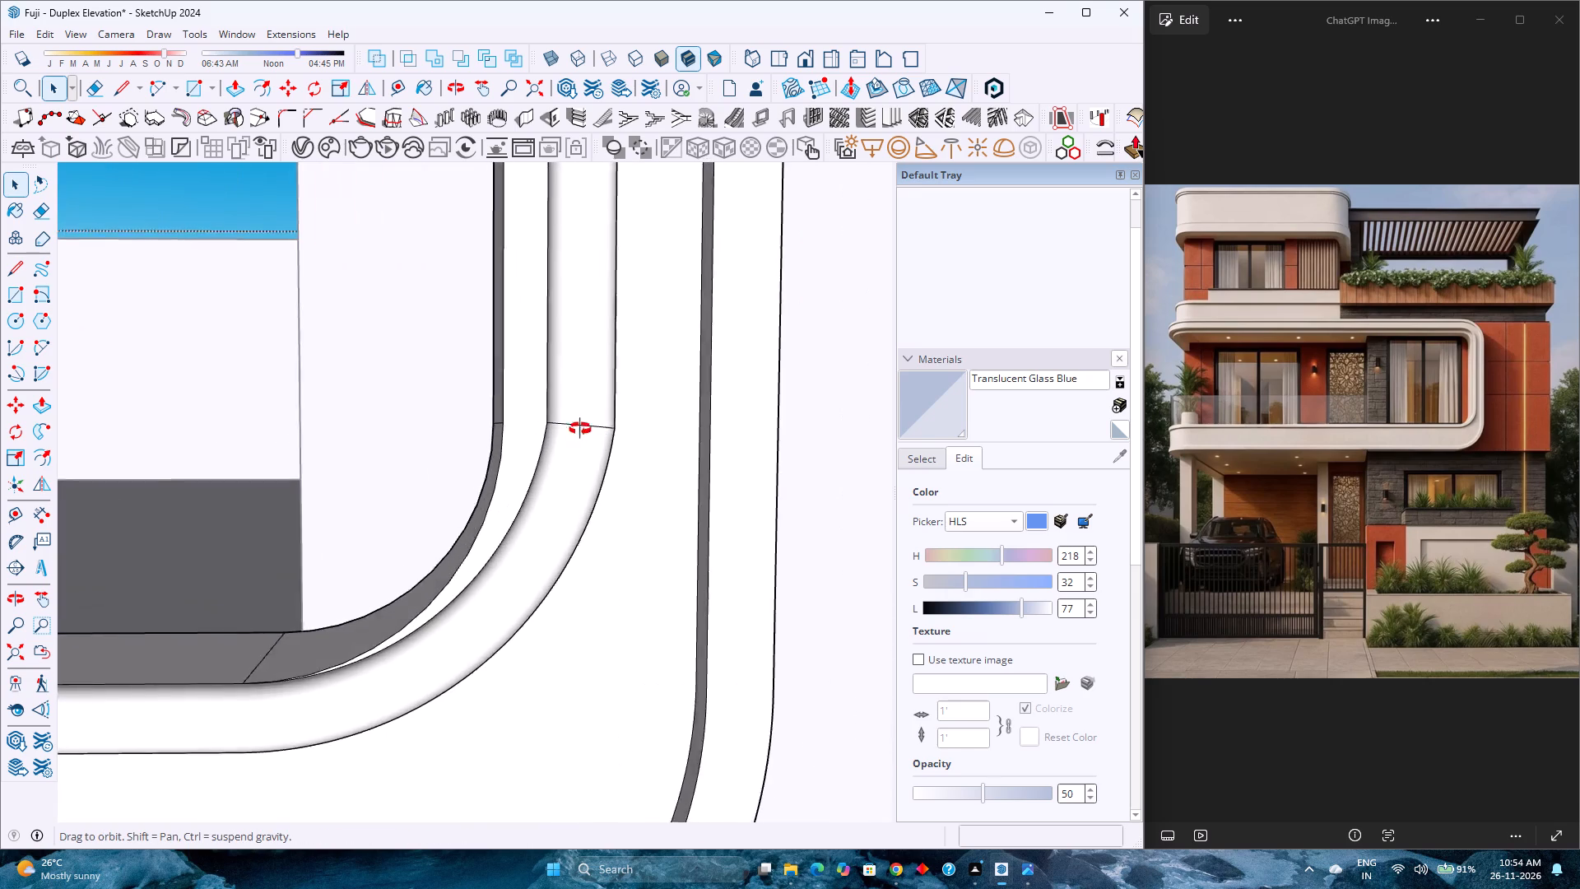
{"action": "middle_click_drag", "start_coordinate": [580, 429], "coordinate": [685, 468]}
{"action": "scroll", "coordinate": [686, 468], "scroll_direction": "down", "scroll_amount": 14}
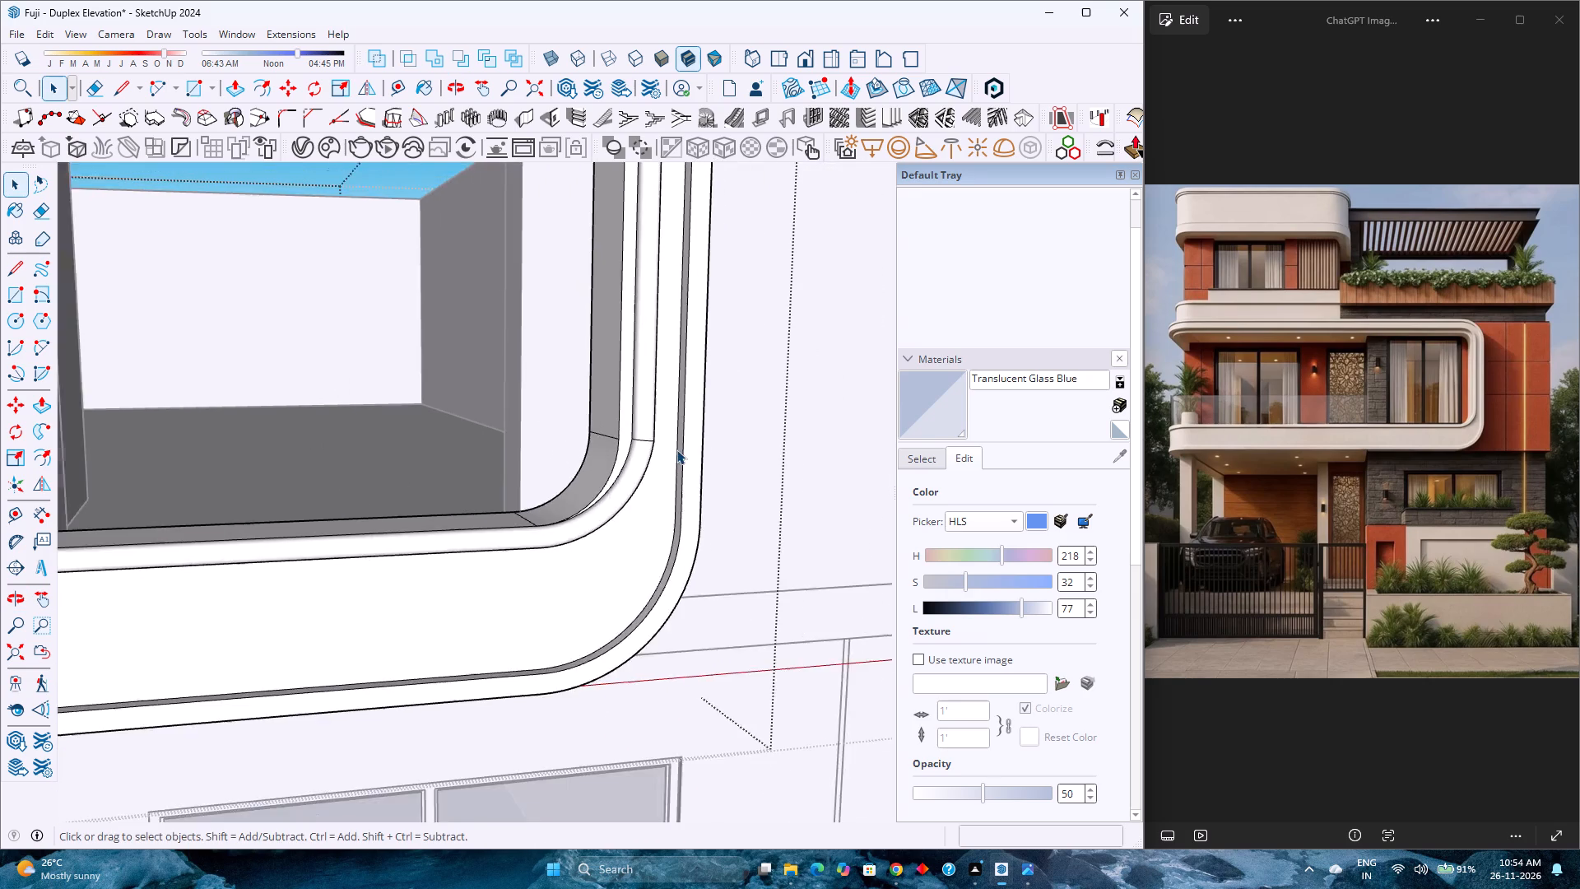
{"action": "scroll", "coordinate": [676, 449], "scroll_direction": "down", "scroll_amount": 18}
{"action": "scroll", "coordinate": [643, 283], "scroll_direction": "up", "scroll_amount": 3}
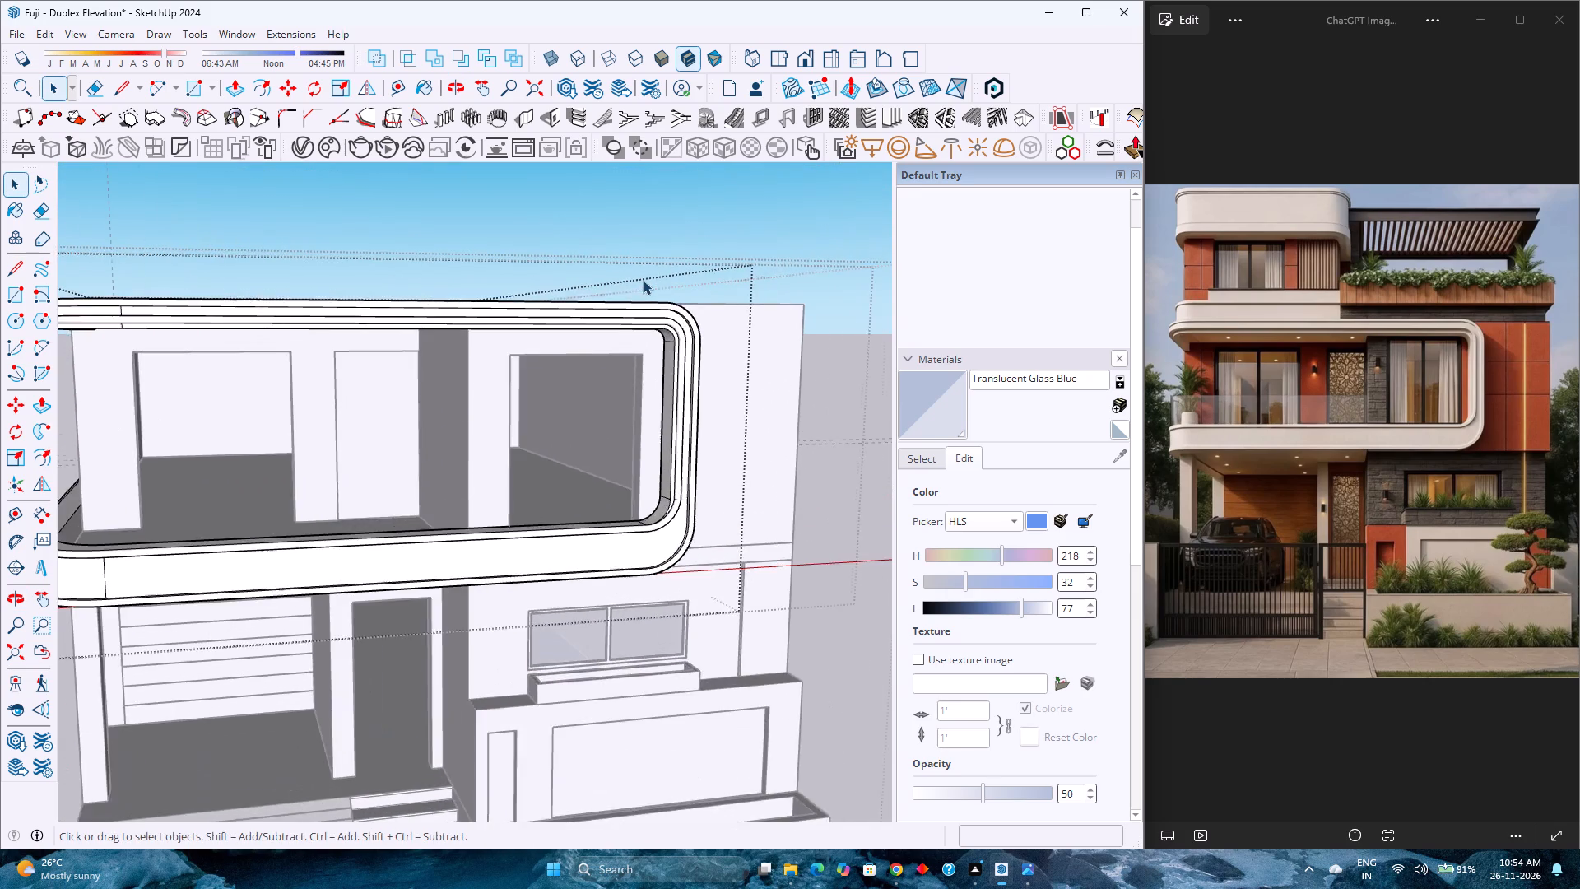
{"action": "scroll", "coordinate": [643, 280], "scroll_direction": "up", "scroll_amount": 4}
{"action": "scroll", "coordinate": [641, 282], "scroll_direction": "down", "scroll_amount": 6}
{"action": "scroll", "coordinate": [0, 304], "scroll_direction": "up", "scroll_amount": 2}
{"action": "scroll", "coordinate": [156, 305], "scroll_direction": "up", "scroll_amount": 3}
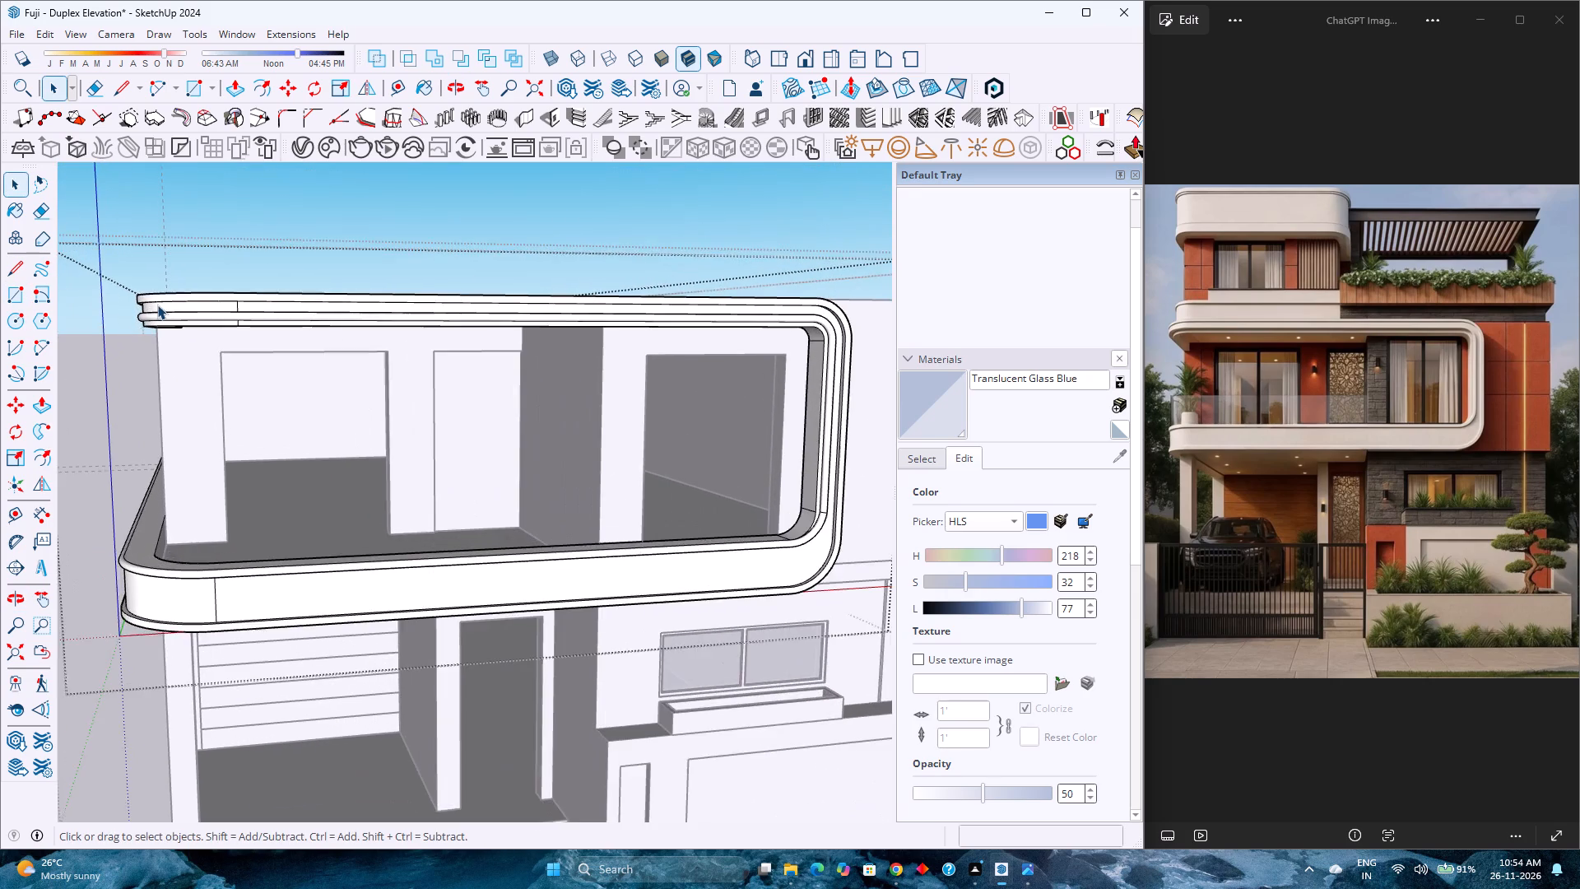
{"action": "scroll", "coordinate": [157, 305], "scroll_direction": "up", "scroll_amount": 3}
{"action": "middle_click_drag", "start_coordinate": [151, 312], "coordinate": [347, 424]}
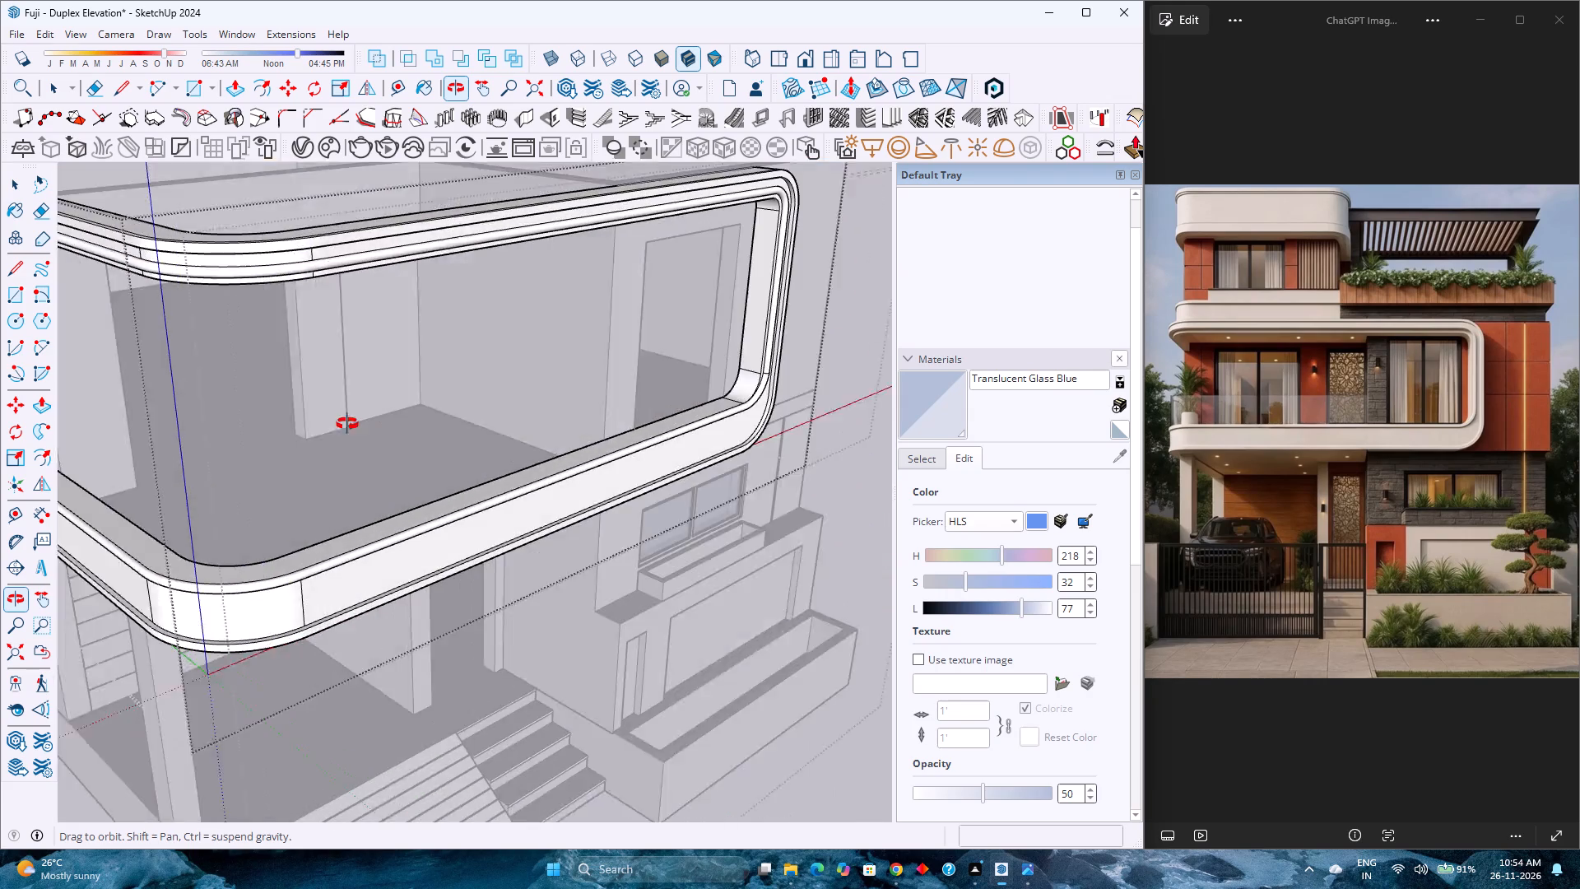
{"action": "middle_click_drag", "start_coordinate": [347, 424], "coordinate": [308, 424]}
{"action": "middle_click", "coordinate": [308, 424]}
{"action": "scroll", "coordinate": [304, 406], "scroll_direction": "down", "scroll_amount": 8}
Close the balcony frame group for editing and return to the surrounding house model.
{"action": "left_click", "coordinate": [722, 562]}
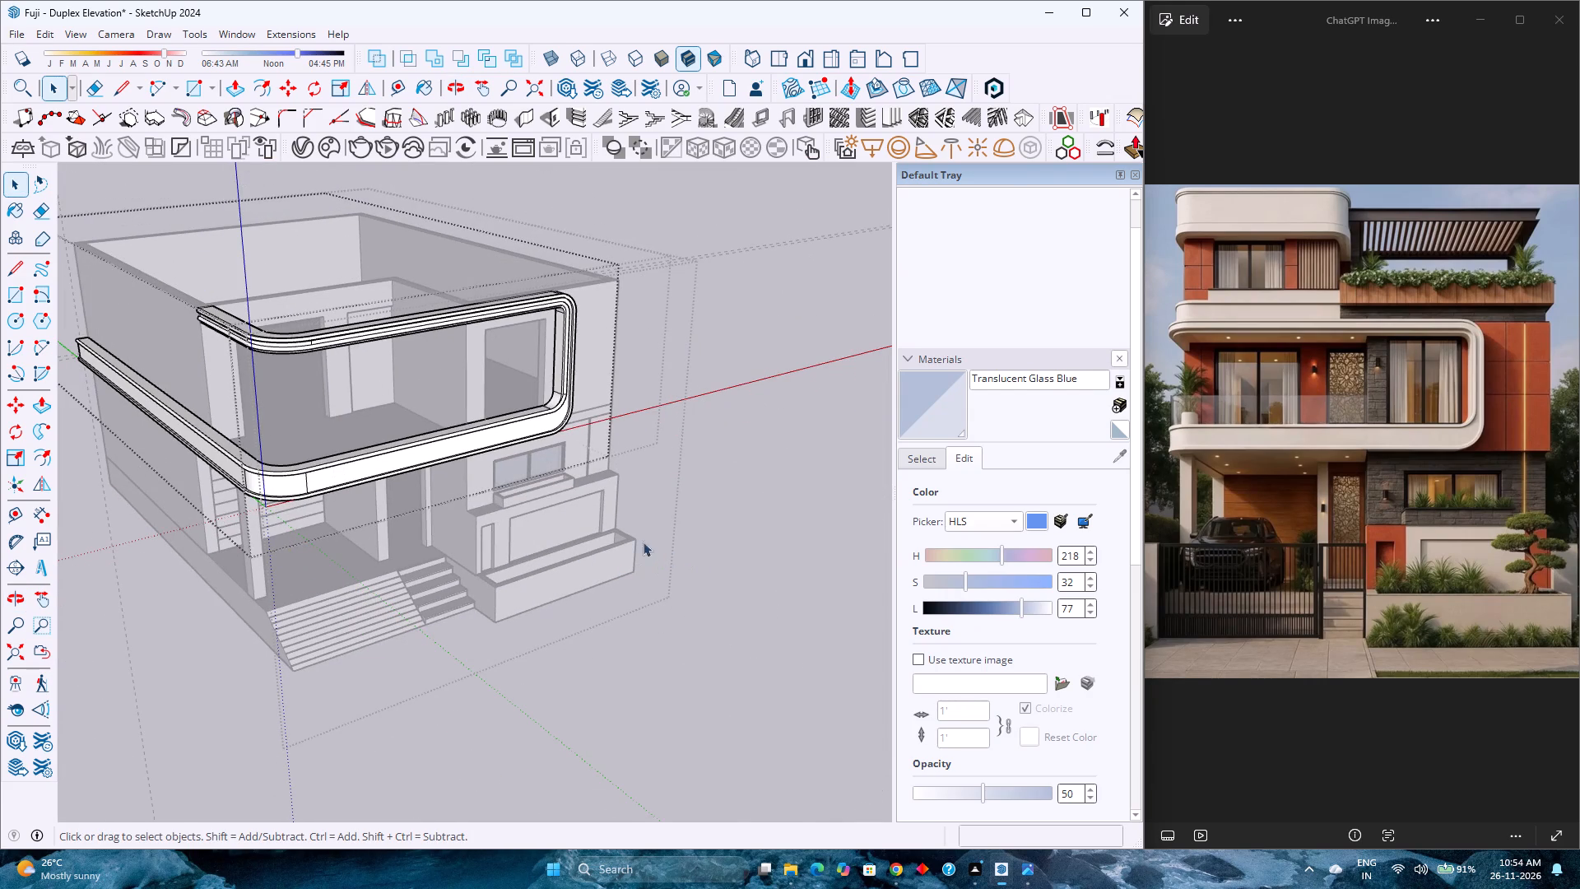
{"action": "scroll", "coordinate": [544, 491], "scroll_direction": "down", "scroll_amount": 4}
{"action": "left_click", "coordinate": [816, 500]}
{"action": "middle_click_drag", "start_coordinate": [772, 500], "coordinate": [695, 417]}
{"action": "middle_click", "coordinate": [695, 417]}
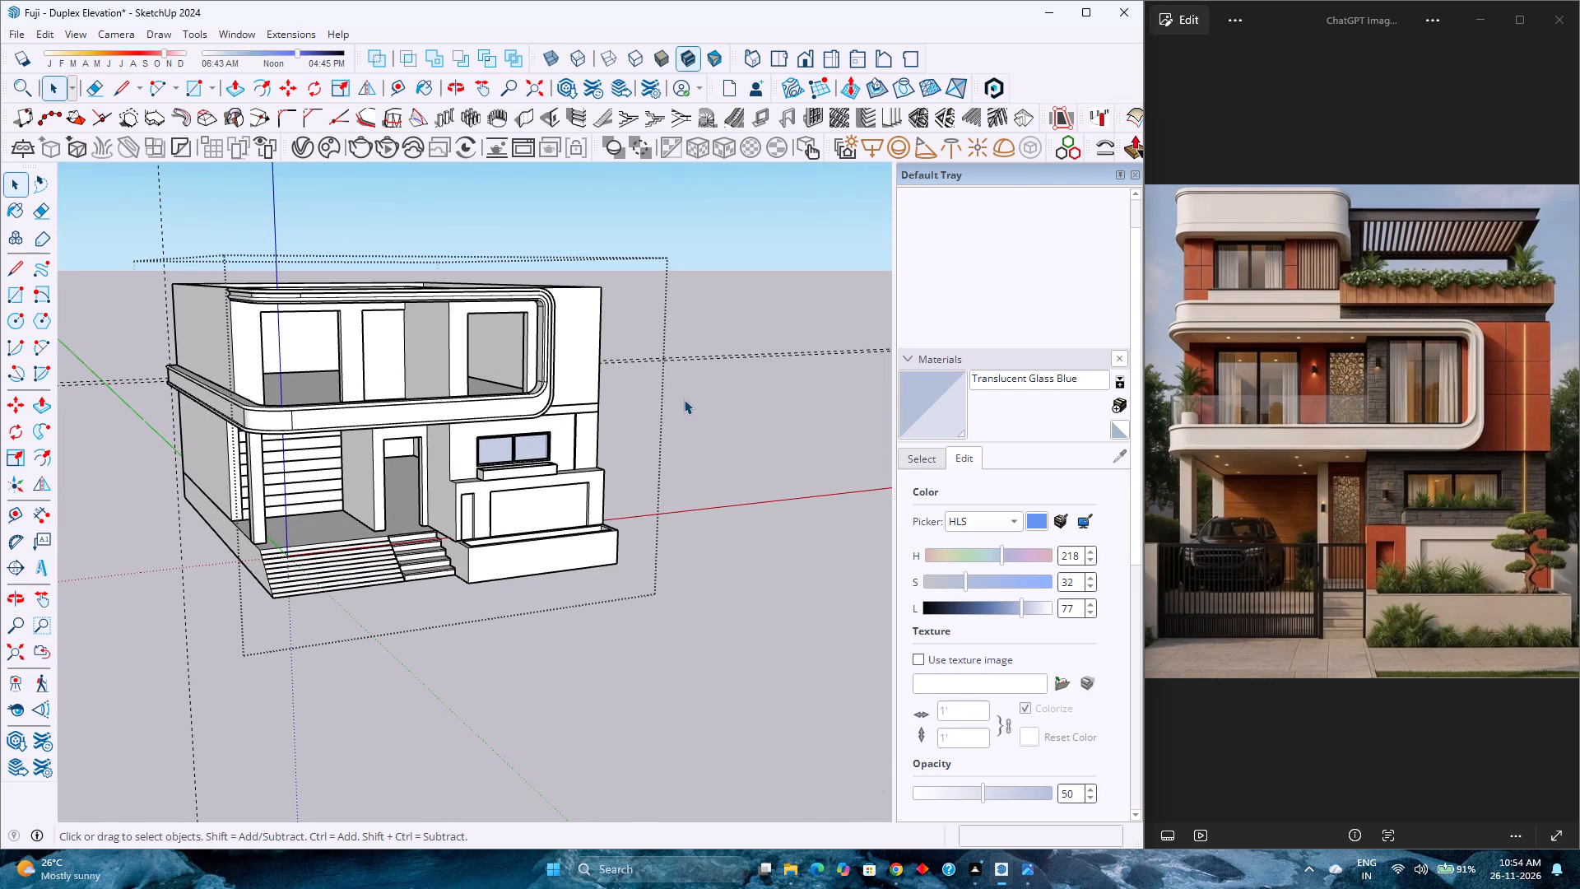
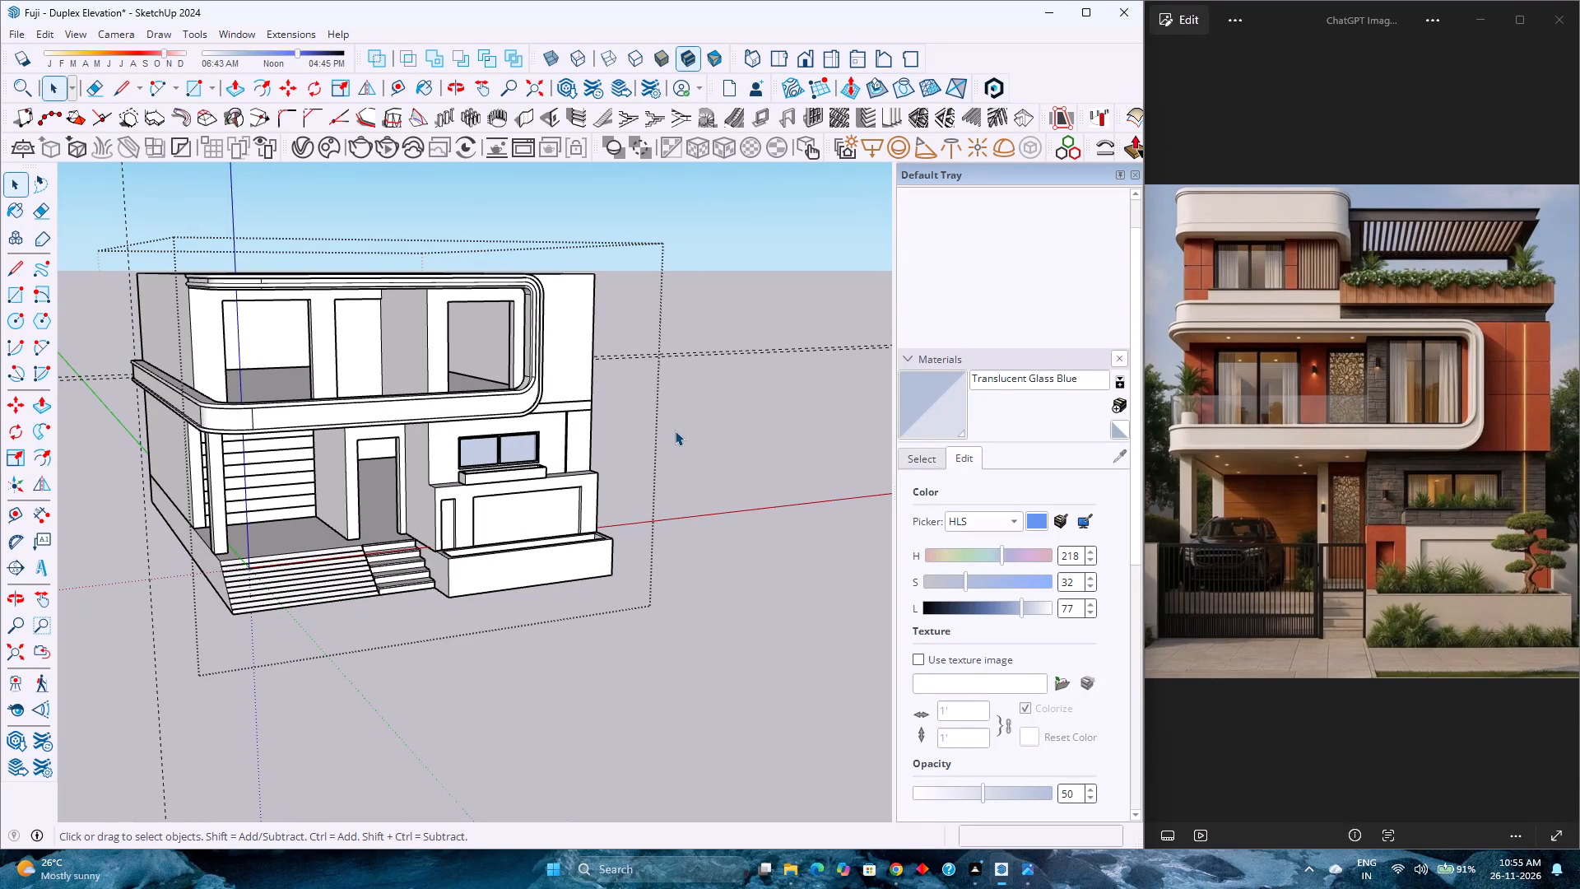
Examine the first-floor balcony frame and the front wall opening behind its rounded corner, from the front and from above.
{"action": "scroll", "coordinate": [518, 449], "scroll_direction": "down", "scroll_amount": 3}
{"action": "scroll", "coordinate": [484, 417], "scroll_direction": "up", "scroll_amount": 2}
{"action": "scroll", "coordinate": [478, 413], "scroll_direction": "down", "scroll_amount": 2}
{"action": "scroll", "coordinate": [479, 414], "scroll_direction": "up", "scroll_amount": 3}
{"action": "scroll", "coordinate": [480, 417], "scroll_direction": "down", "scroll_amount": 3}
{"action": "right_click", "coordinate": [483, 419]}
{"action": "scroll", "coordinate": [483, 419], "scroll_direction": "up", "scroll_amount": 4}
{"action": "left_click", "coordinate": [672, 396]}
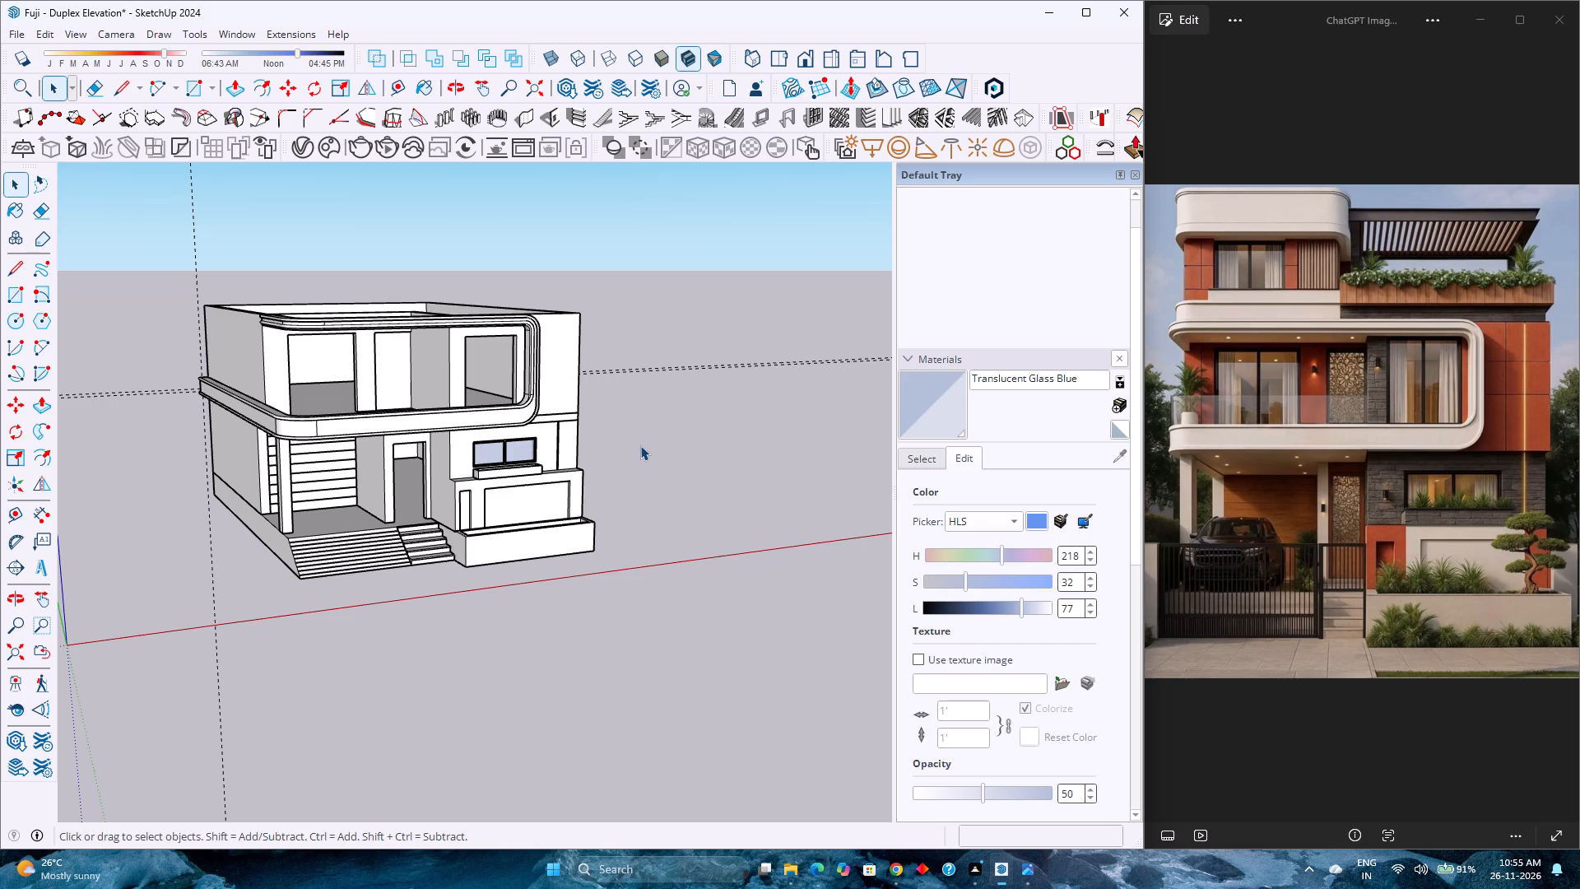
{"action": "scroll", "coordinate": [640, 445], "scroll_direction": "down", "scroll_amount": 3}
{"action": "scroll", "coordinate": [640, 445], "scroll_direction": "up", "scroll_amount": 2}
{"action": "scroll", "coordinate": [640, 445], "scroll_direction": "down", "scroll_amount": 4}
{"action": "scroll", "coordinate": [640, 445], "scroll_direction": "up", "scroll_amount": 4}
{"action": "scroll", "coordinate": [640, 445], "scroll_direction": "down", "scroll_amount": 4}
{"action": "scroll", "coordinate": [458, 434], "scroll_direction": "up", "scroll_amount": 3}
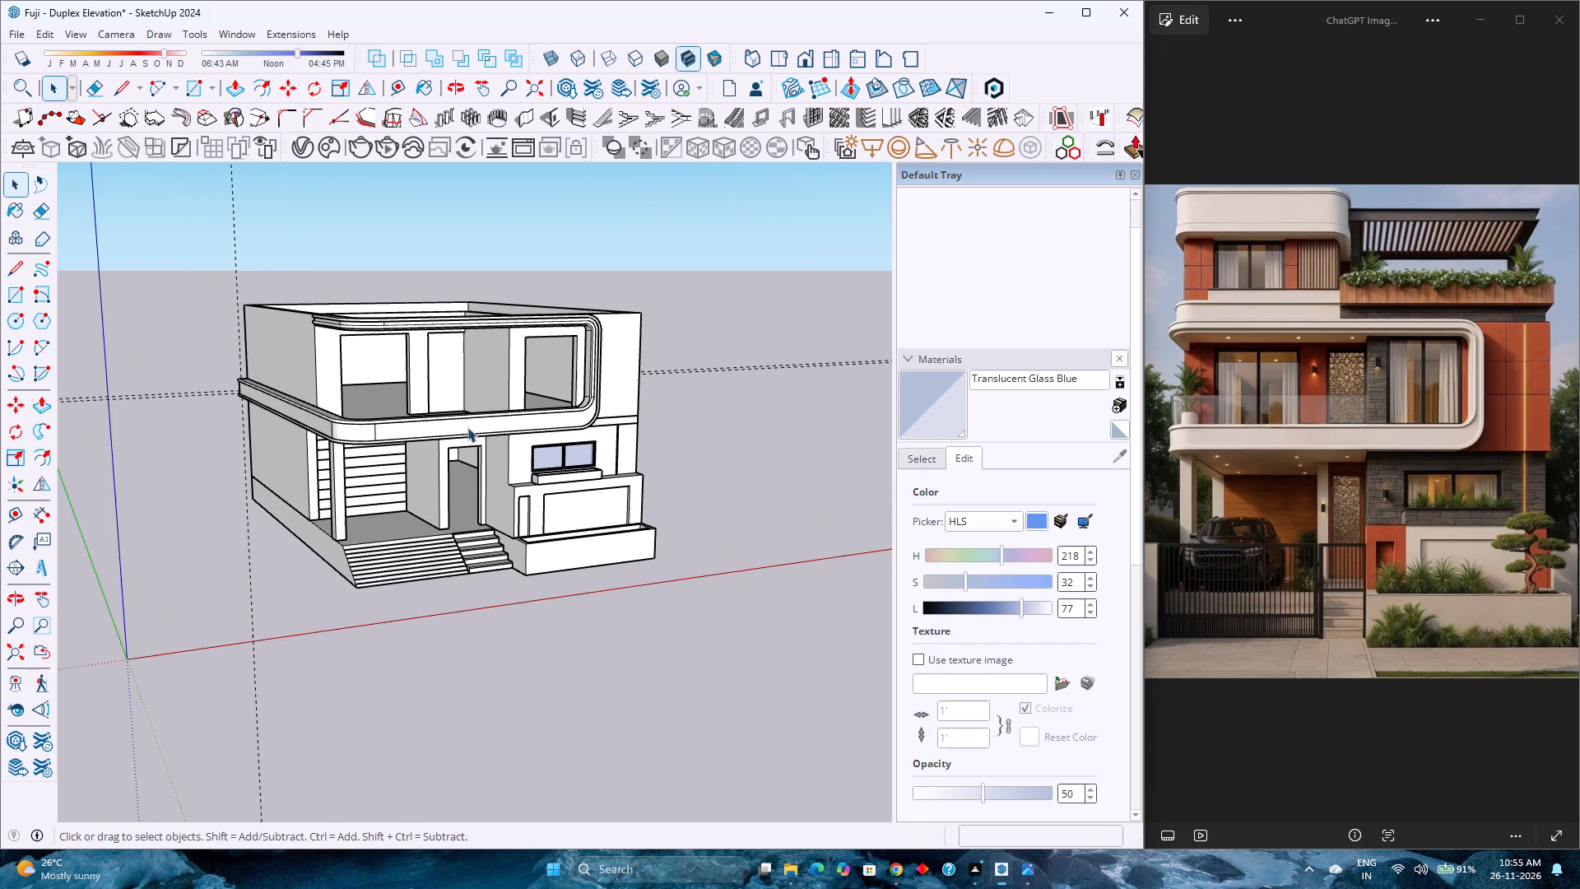
{"action": "scroll", "coordinate": [543, 389], "scroll_direction": "up", "scroll_amount": 3}
{"action": "middle_click_drag", "start_coordinate": [546, 387], "coordinate": [603, 506]}
{"action": "middle_click", "coordinate": [603, 506]}
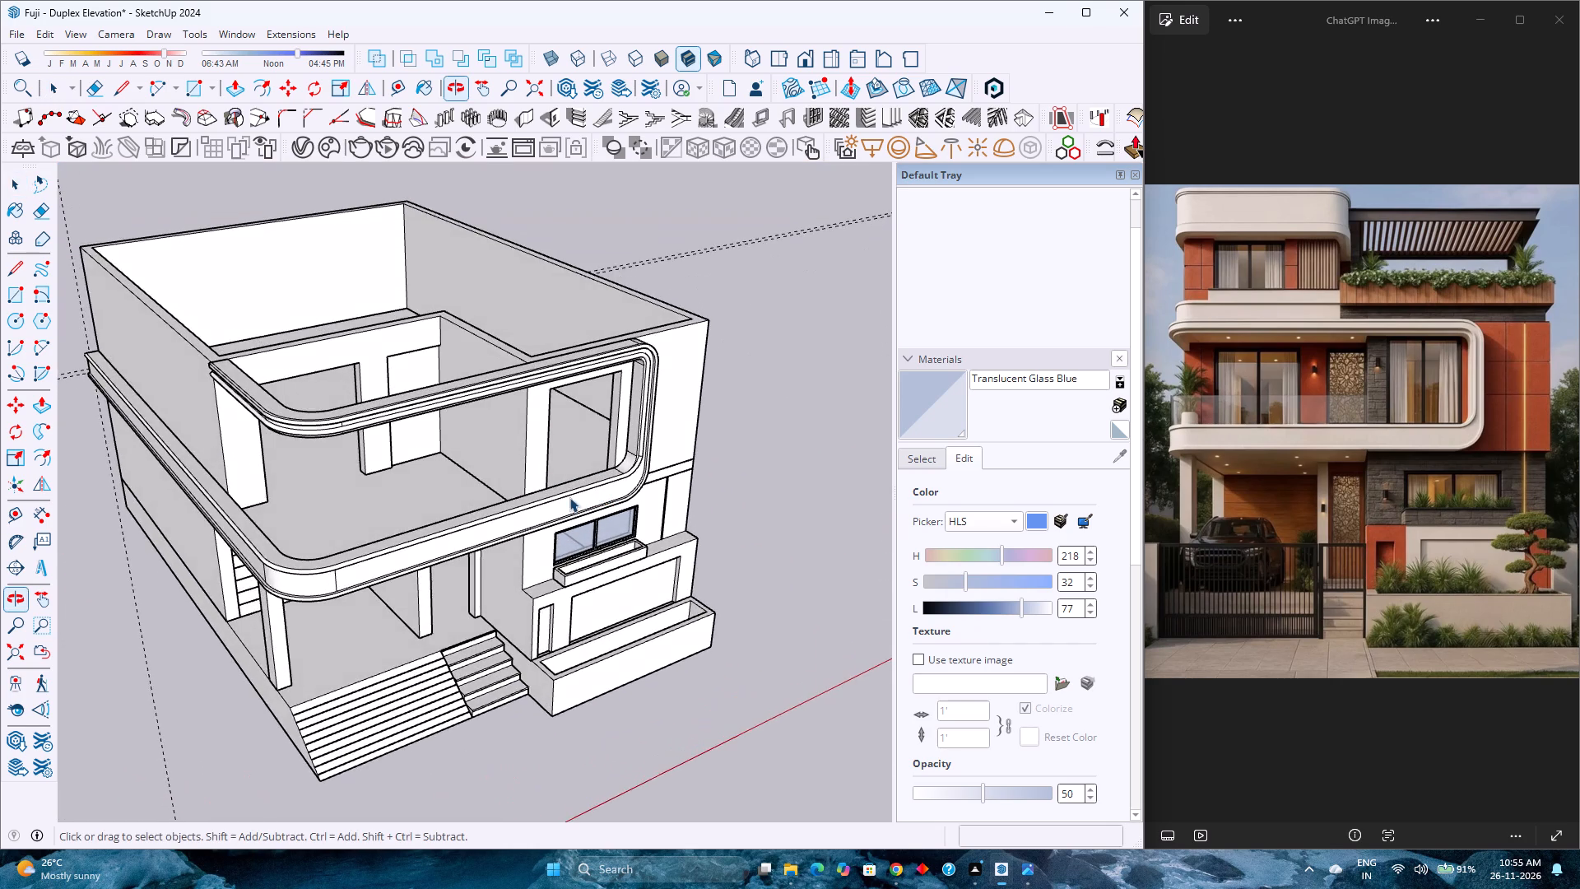
{"action": "scroll", "coordinate": [537, 543], "scroll_direction": "up", "scroll_amount": 3}
{"action": "scroll", "coordinate": [625, 510], "scroll_direction": "up", "scroll_amount": 3}
{"action": "scroll", "coordinate": [566, 461], "scroll_direction": "up", "scroll_amount": 1}
{"action": "middle_click_drag", "start_coordinate": [565, 461], "coordinate": [248, 664]}
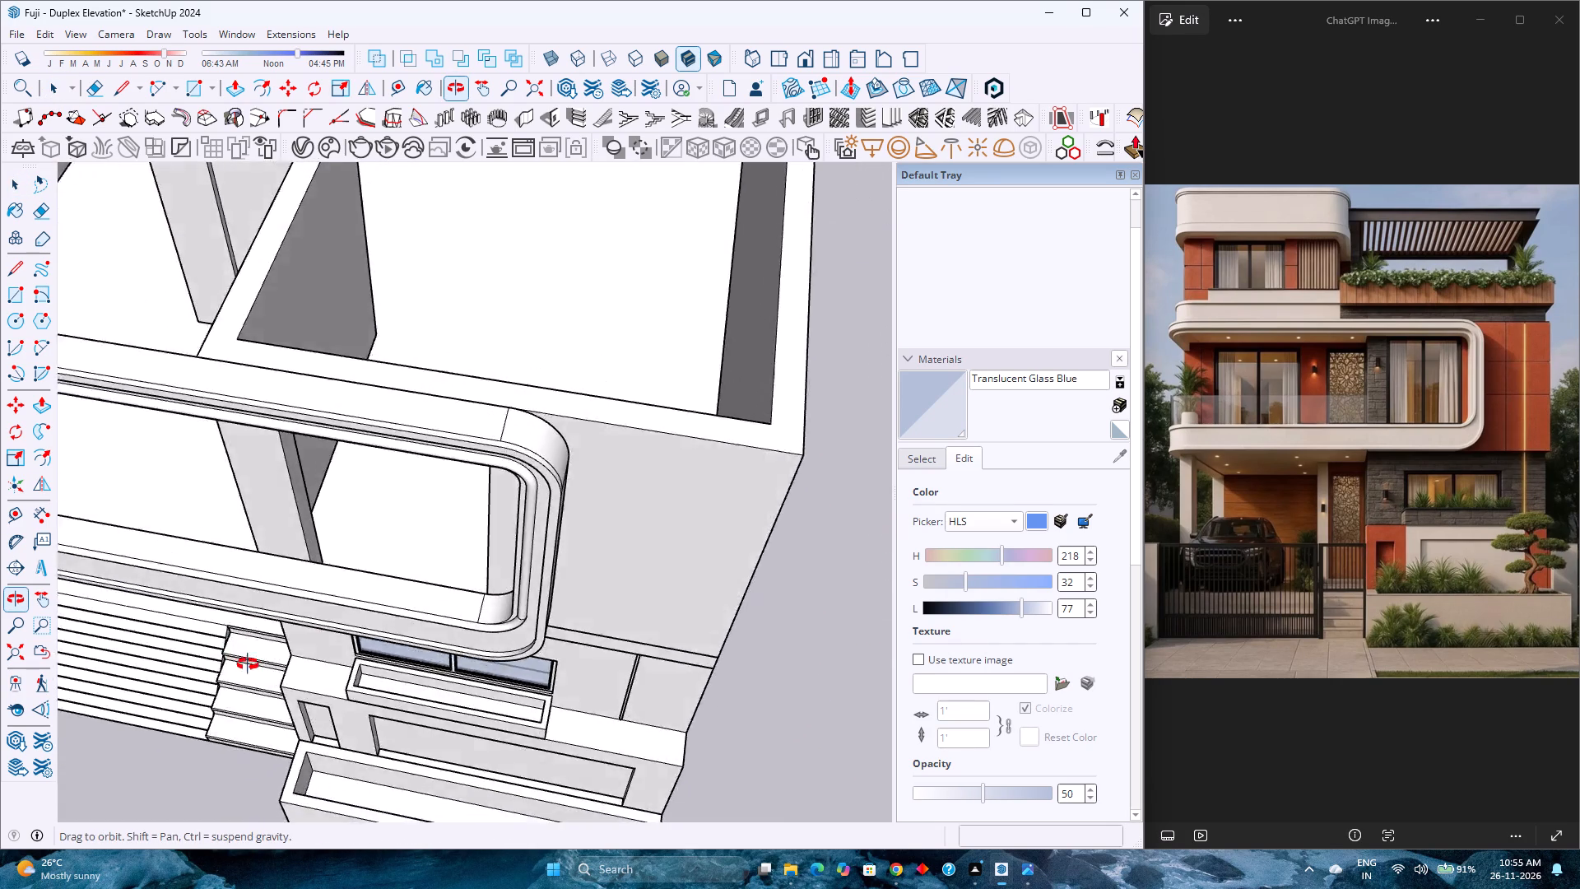
{"action": "middle_click_drag", "start_coordinate": [248, 664], "coordinate": [430, 612]}
{"action": "middle_click_drag", "start_coordinate": [444, 573], "coordinate": [455, 493]}
{"action": "scroll", "coordinate": [452, 488], "scroll_direction": "down", "scroll_amount": 2}
{"action": "scroll", "coordinate": [459, 487], "scroll_direction": "up", "scroll_amount": 2}
{"action": "scroll", "coordinate": [459, 487], "scroll_direction": "down", "scroll_amount": 4}
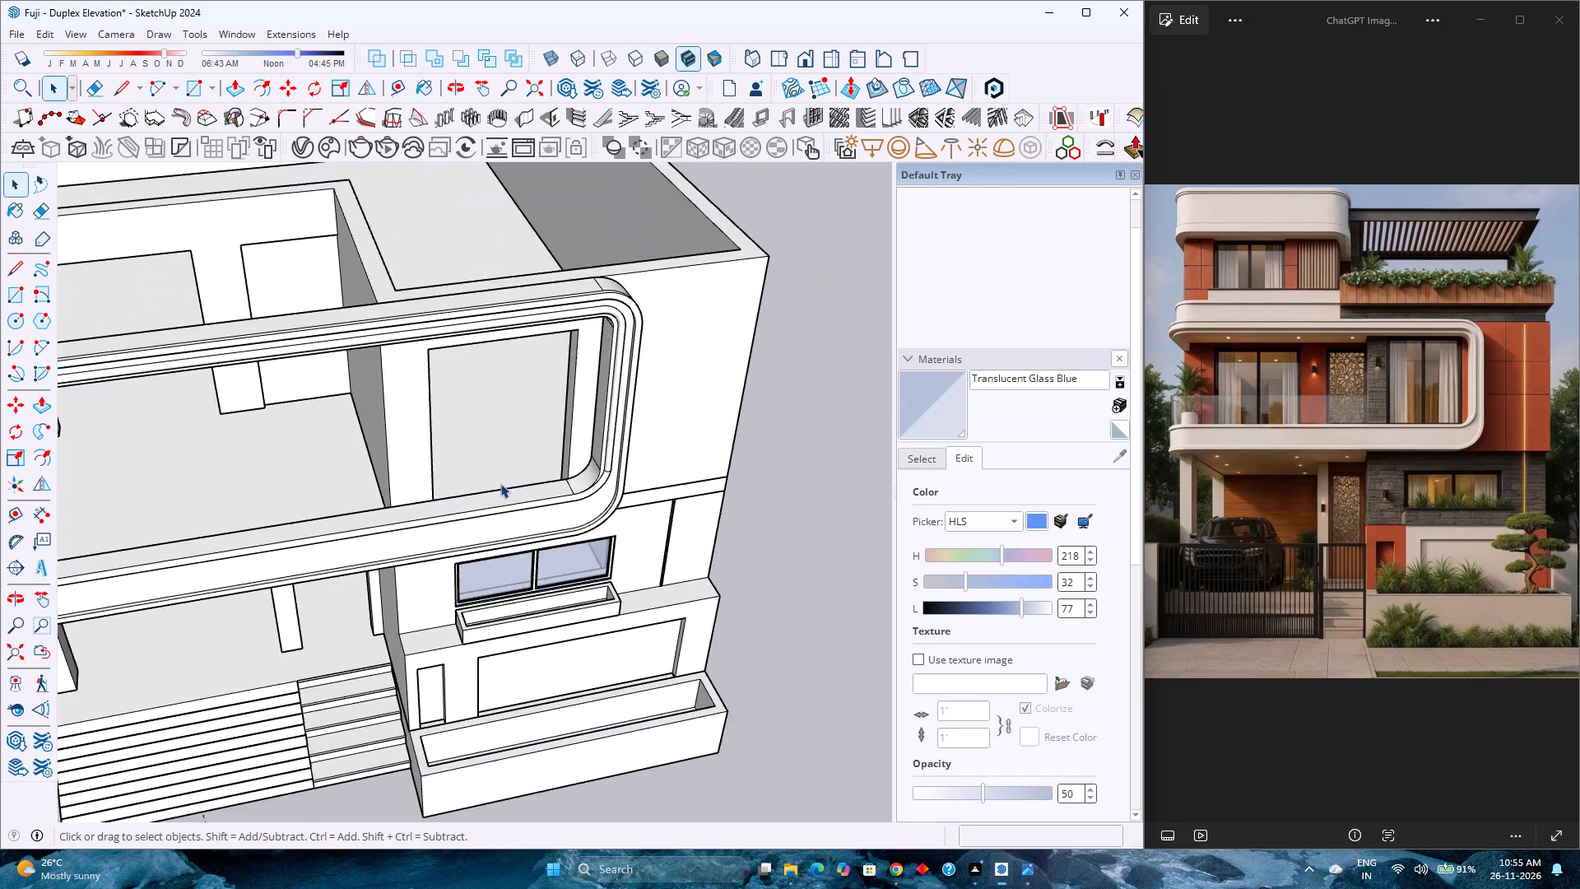
{"action": "middle_click_drag", "start_coordinate": [545, 482], "coordinate": [278, 521]}
{"action": "middle_click", "coordinate": [276, 521]}
{"action": "scroll", "coordinate": [355, 525], "scroll_direction": "down", "scroll_amount": 2}
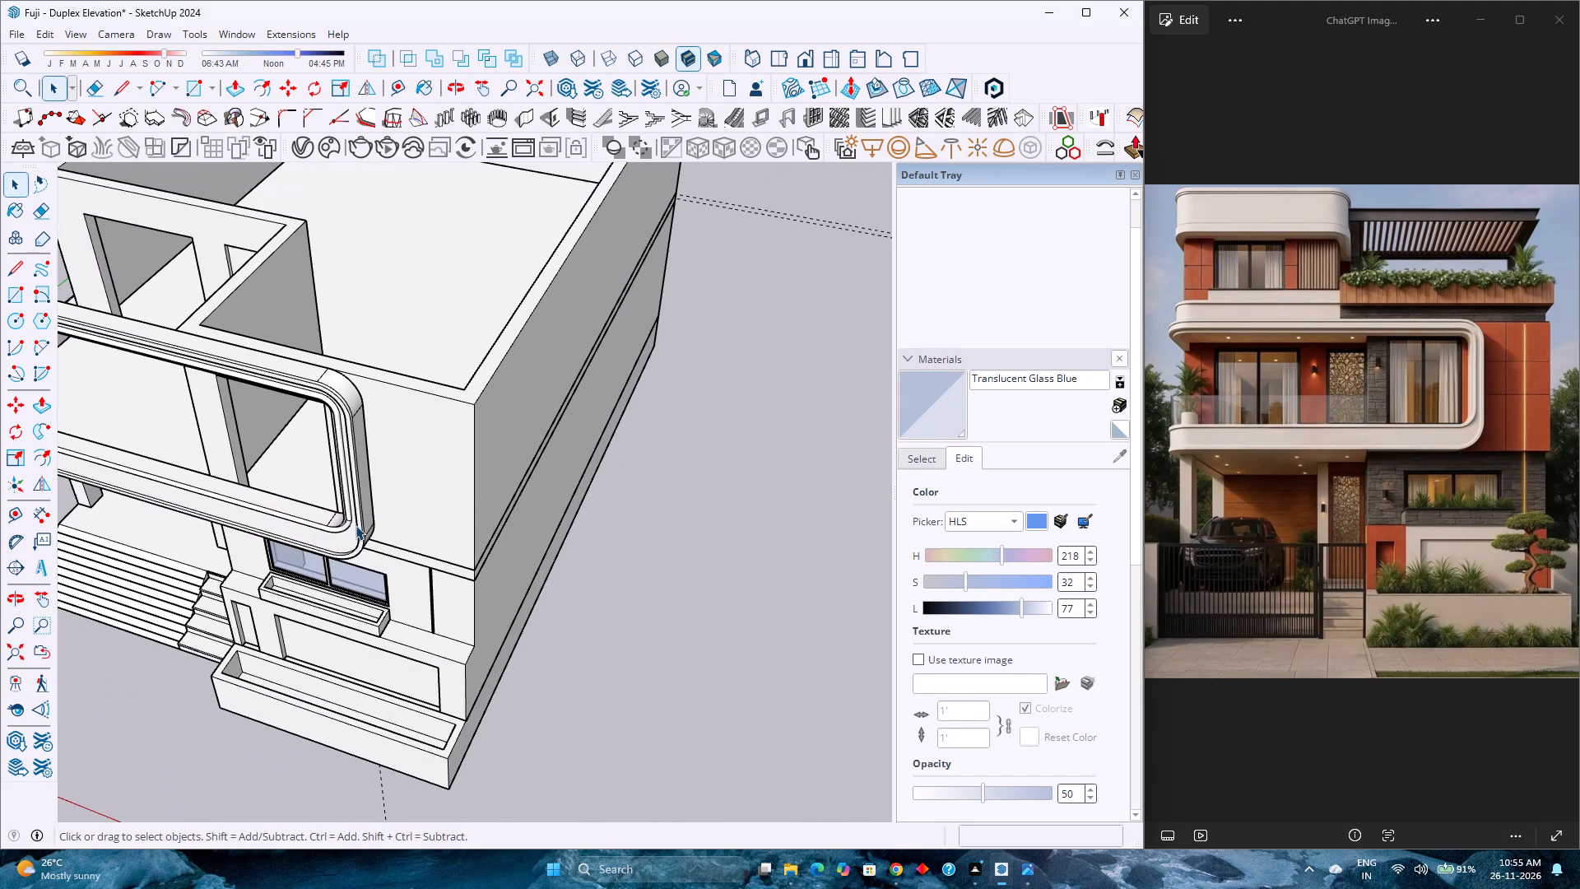
Hide the balcony frame geometry inside its group and close the group to expose the first-floor front walls.
{"action": "double_click", "coordinate": [444, 500]}
{"action": "left_click", "coordinate": [332, 525]}
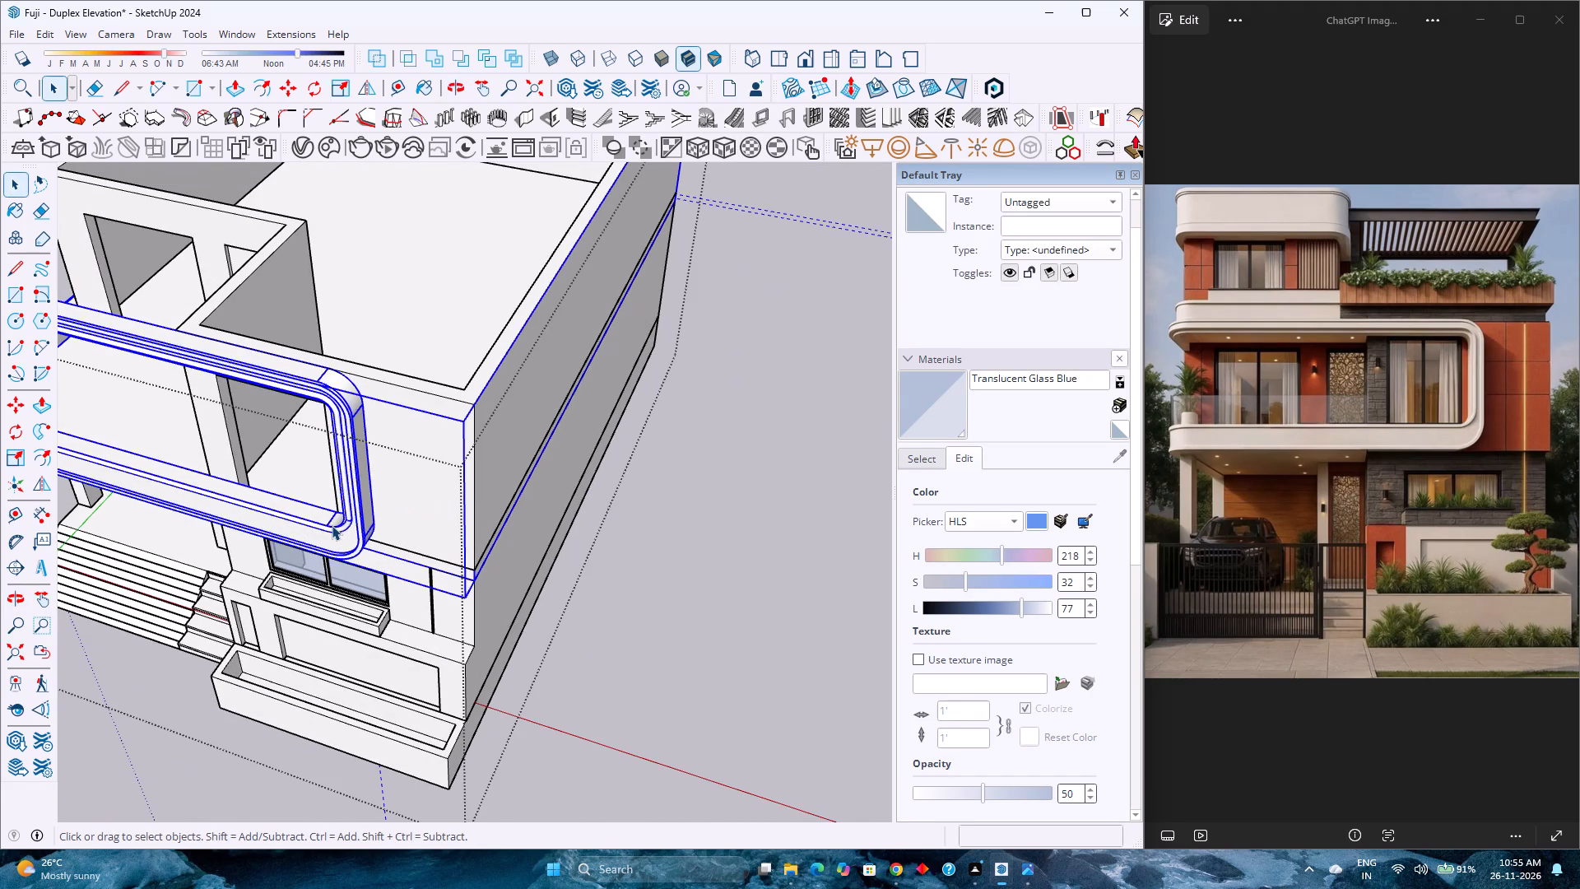
{"action": "right_click", "coordinate": [332, 525]}
{"action": "left_click", "coordinate": [603, 635]}
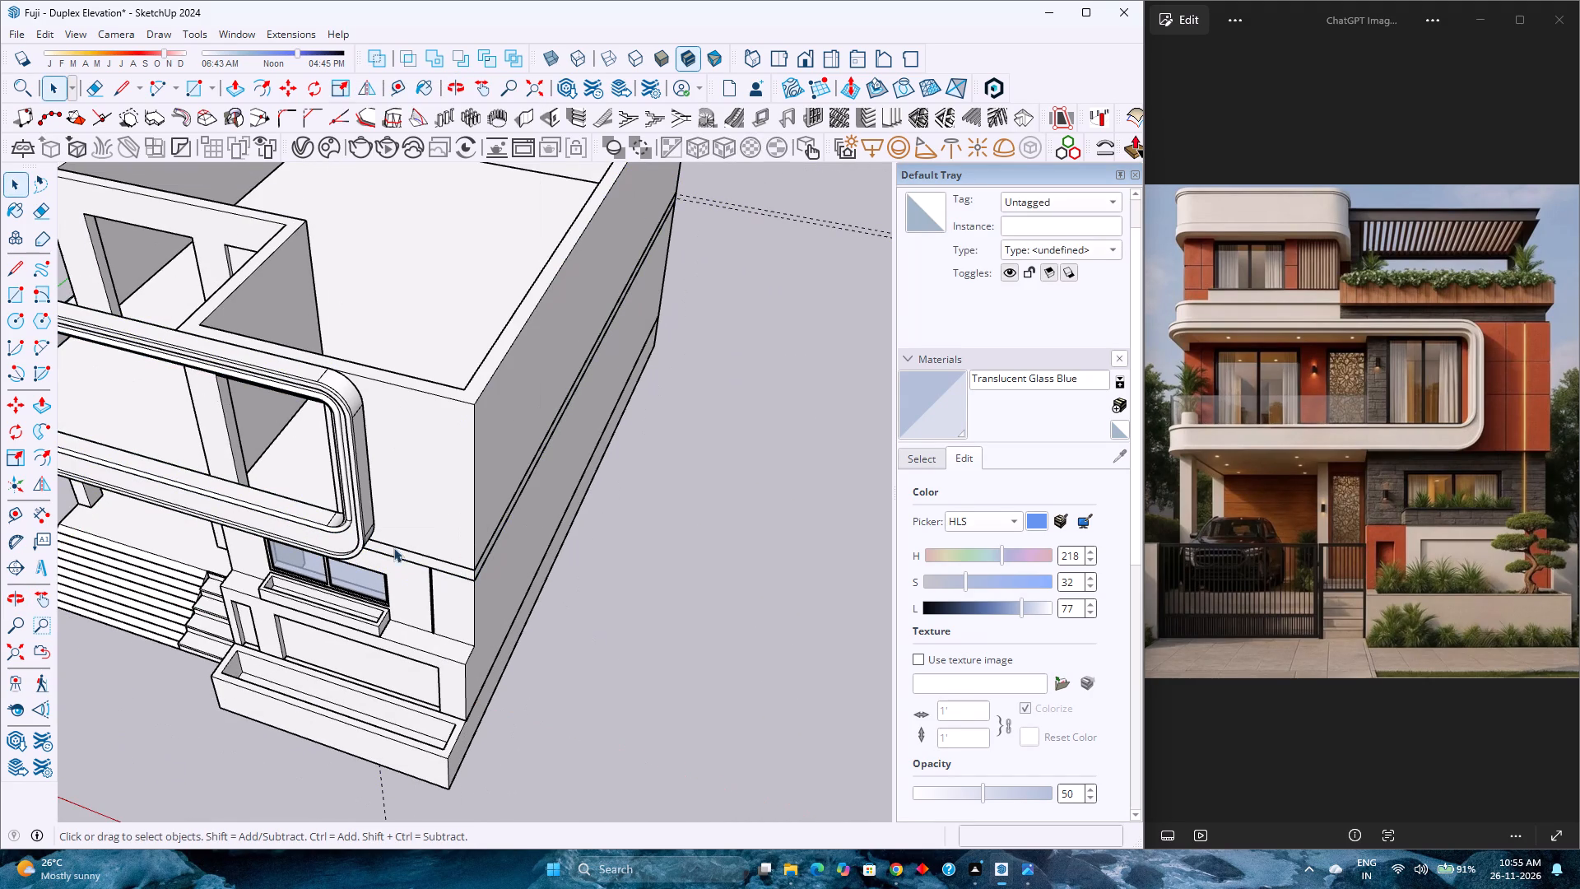
{"action": "double_click", "coordinate": [345, 529]}
{"action": "triple_click", "coordinate": [345, 528]}
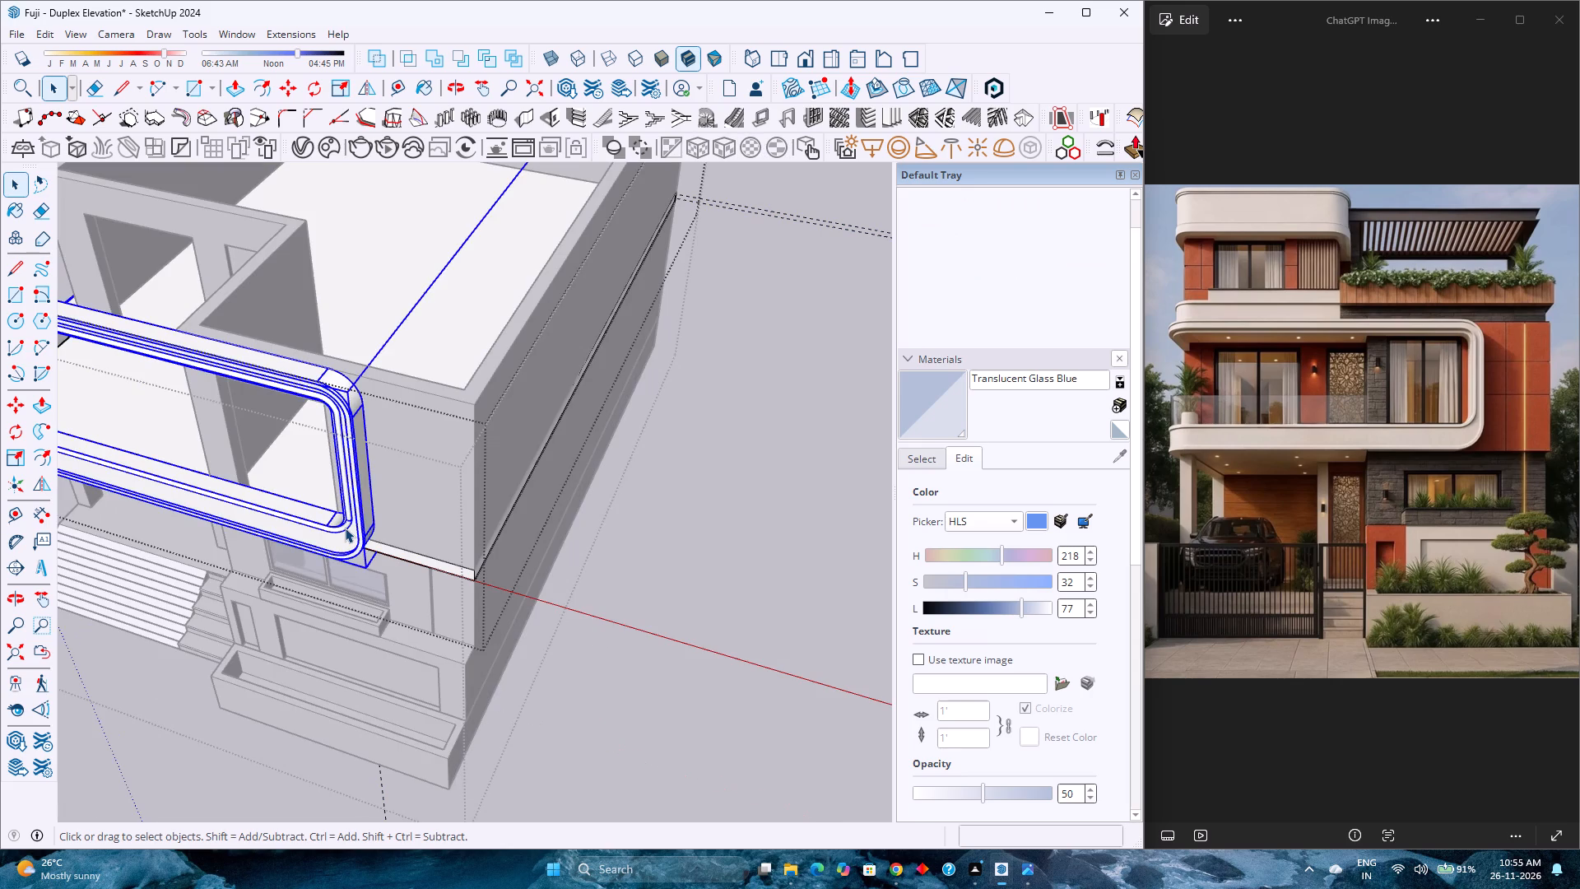
{"action": "right_click", "coordinate": [345, 528]}
{"action": "left_click", "coordinate": [391, 137]}
{"action": "middle_click_drag", "start_coordinate": [336, 521], "coordinate": [513, 449]}
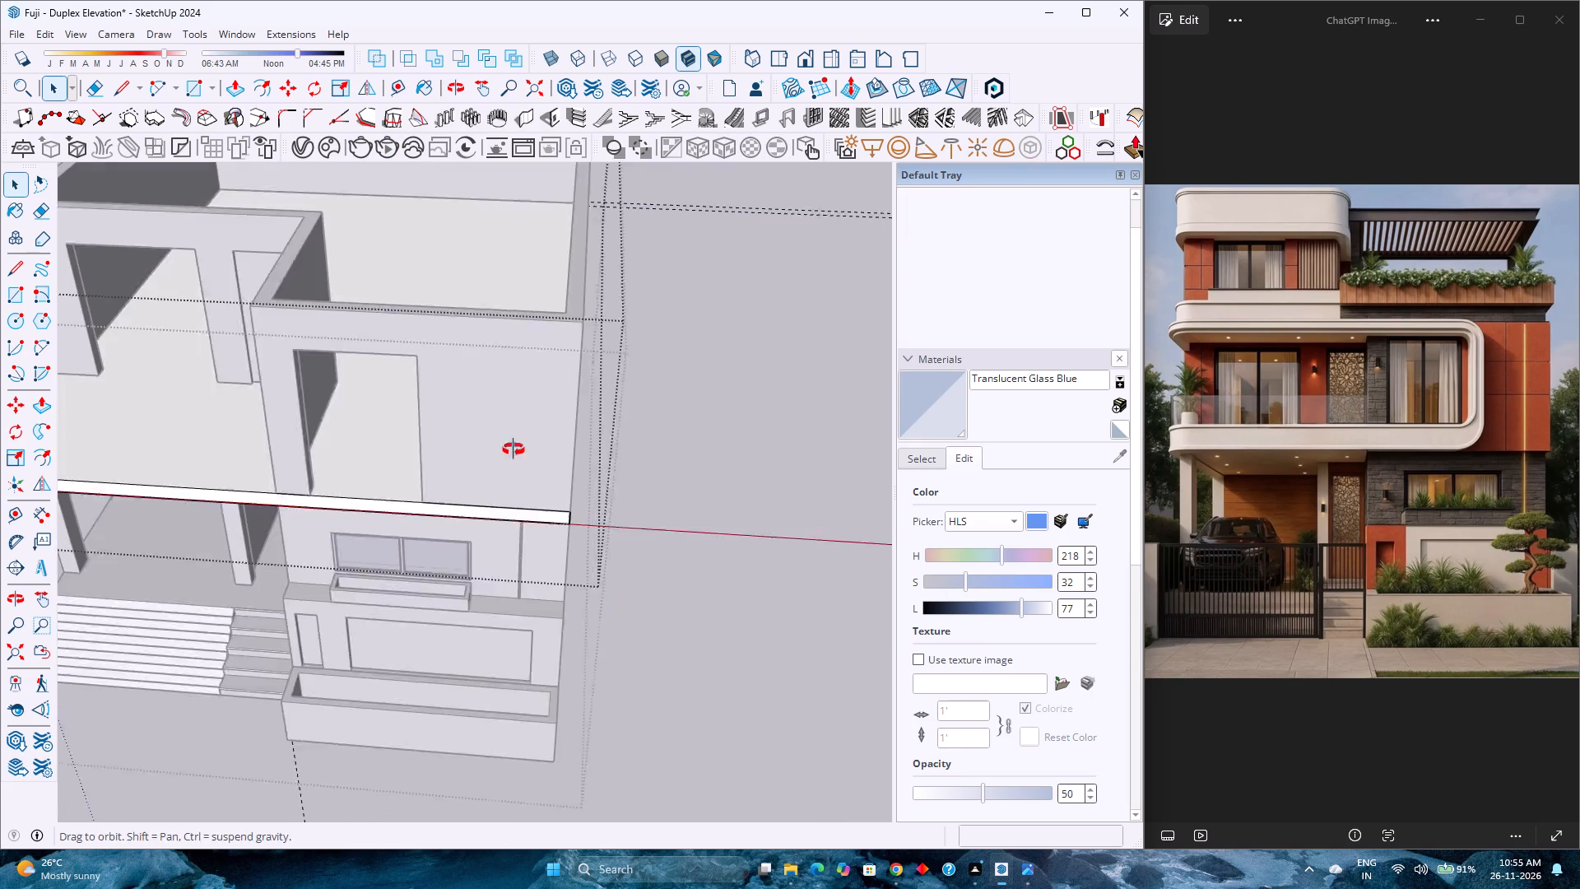
{"action": "middle_click_drag", "start_coordinate": [513, 449], "coordinate": [496, 454]}
{"action": "middle_click_drag", "start_coordinate": [504, 452], "coordinate": [523, 447]}
{"action": "left_click", "coordinate": [713, 413]}
In the first-floor wall group, copy the jamb's bottom edge 2' upward in the front opening above the ground-floor window.
{"action": "left_click", "coordinate": [507, 391]}
{"action": "scroll", "coordinate": [496, 395], "scroll_direction": "up", "scroll_amount": 3}
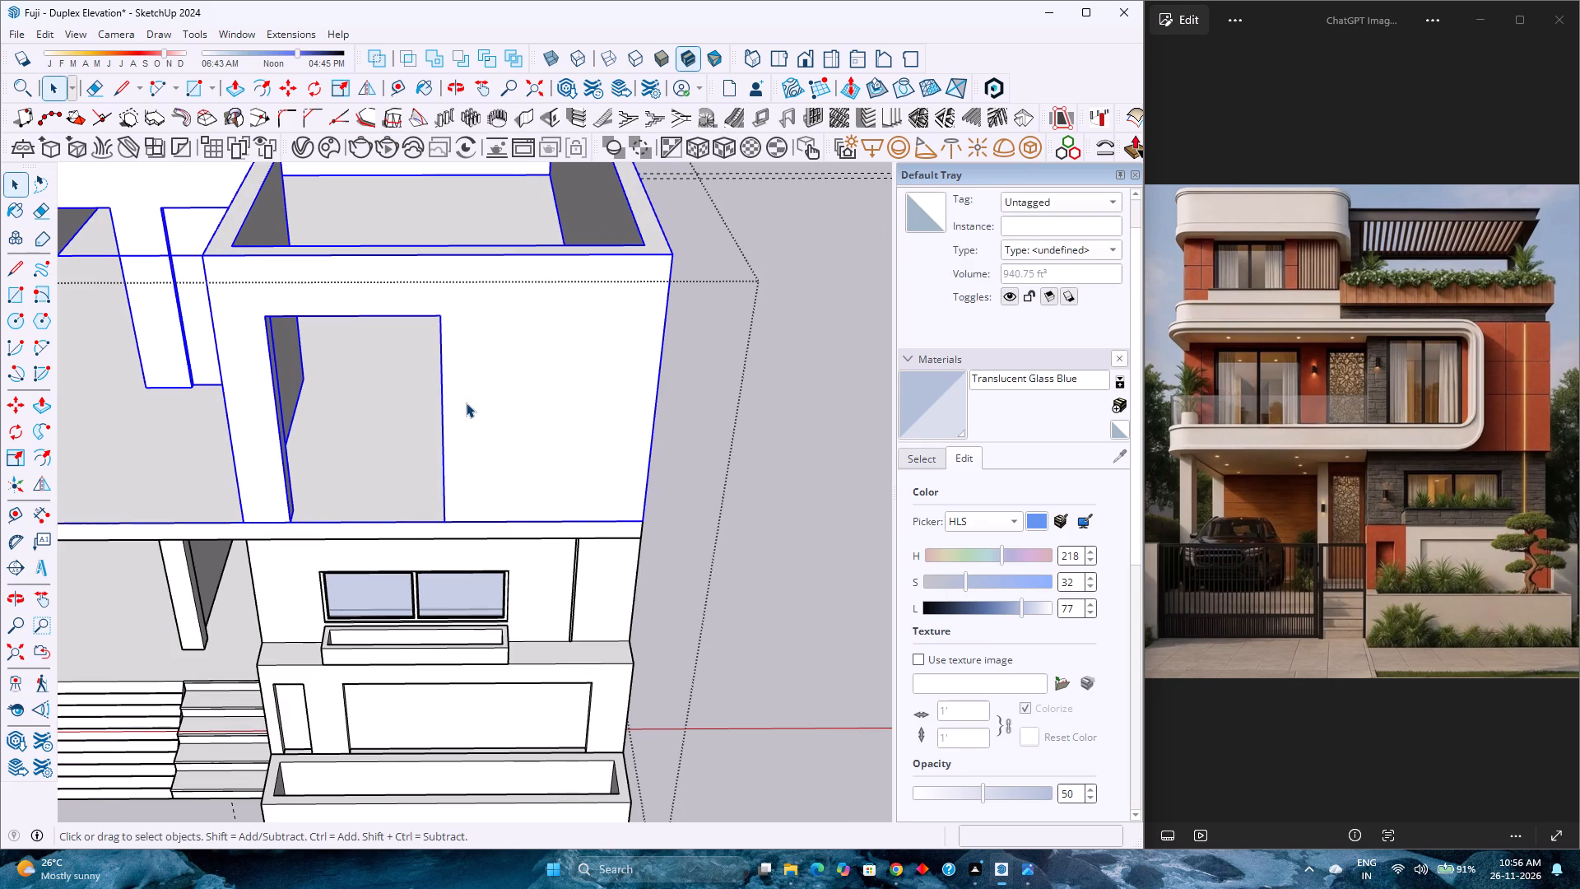
{"action": "double_click", "coordinate": [466, 403]}
{"action": "scroll", "coordinate": [464, 408], "scroll_direction": "up", "scroll_amount": 3}
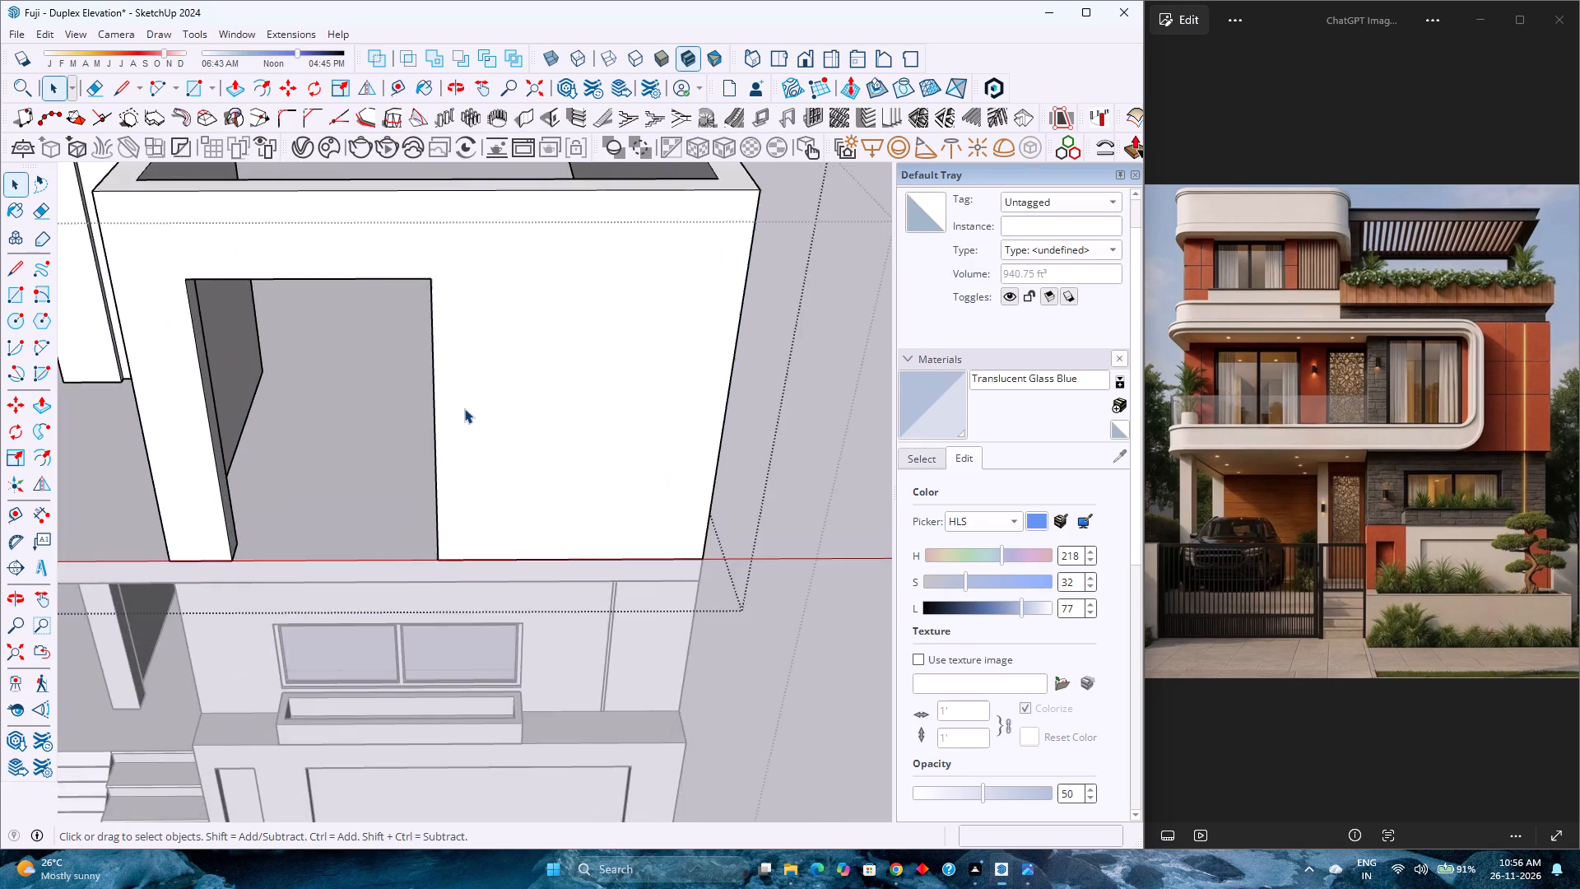
{"action": "middle_click", "coordinate": [464, 408]}
{"action": "middle_click_drag", "start_coordinate": [465, 408], "coordinate": [630, 366]}
{"action": "middle_click", "coordinate": [630, 366]}
{"action": "scroll", "coordinate": [592, 386], "scroll_direction": "down", "scroll_amount": 7}
{"action": "middle_click_drag", "start_coordinate": [416, 526], "coordinate": [504, 510]}
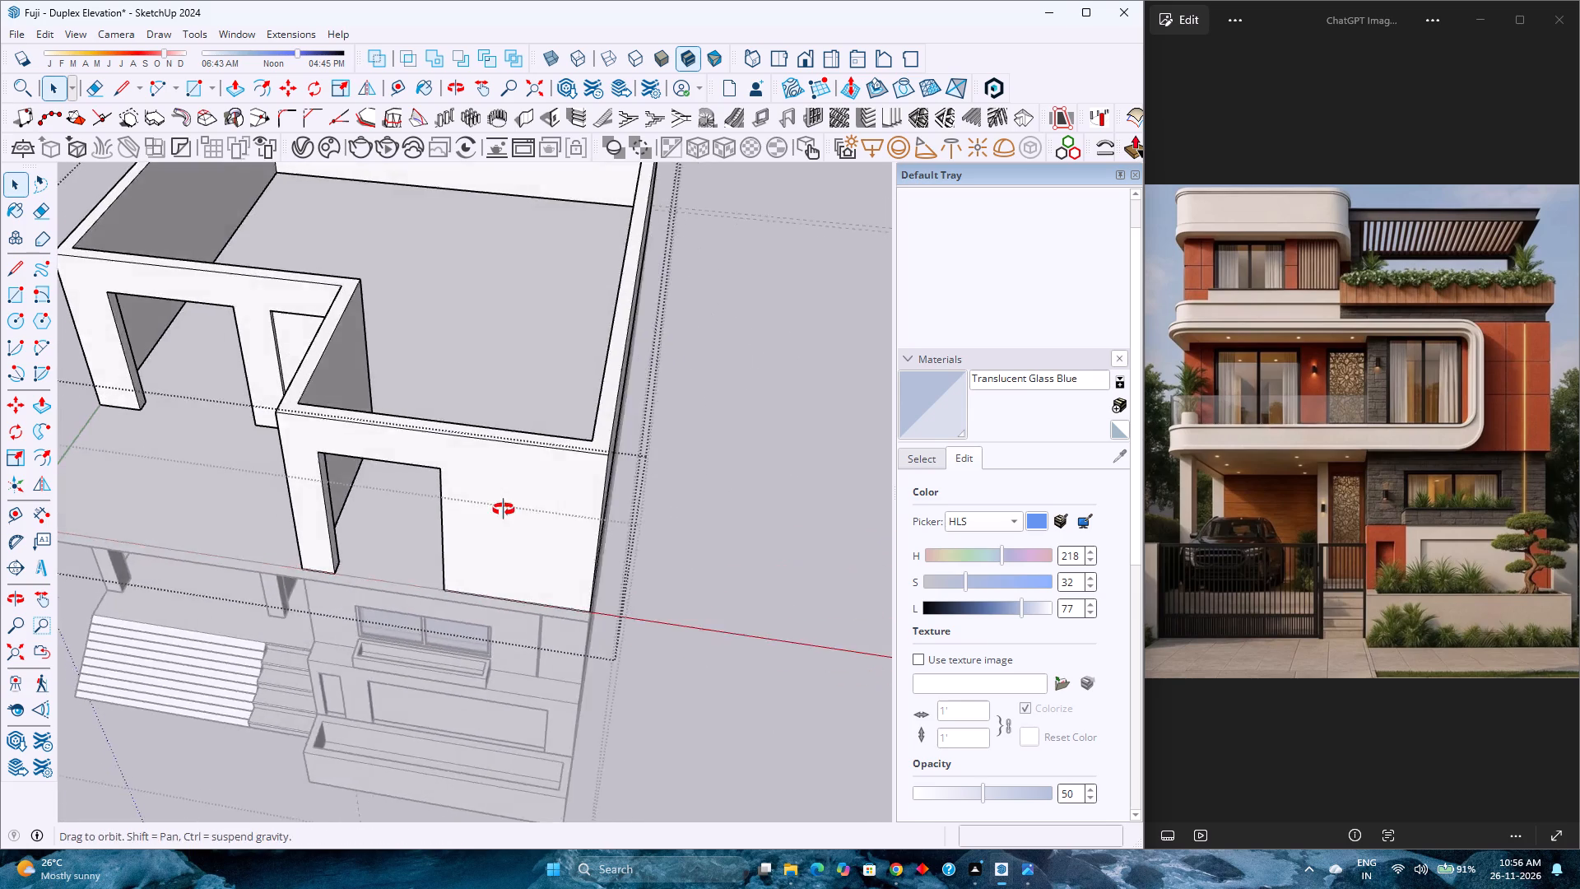
{"action": "middle_click_drag", "start_coordinate": [504, 510], "coordinate": [775, 421]}
{"action": "middle_click", "coordinate": [775, 421]}
{"action": "scroll", "coordinate": [765, 413], "scroll_direction": "up", "scroll_amount": 11}
{"action": "left_click", "coordinate": [690, 442]}
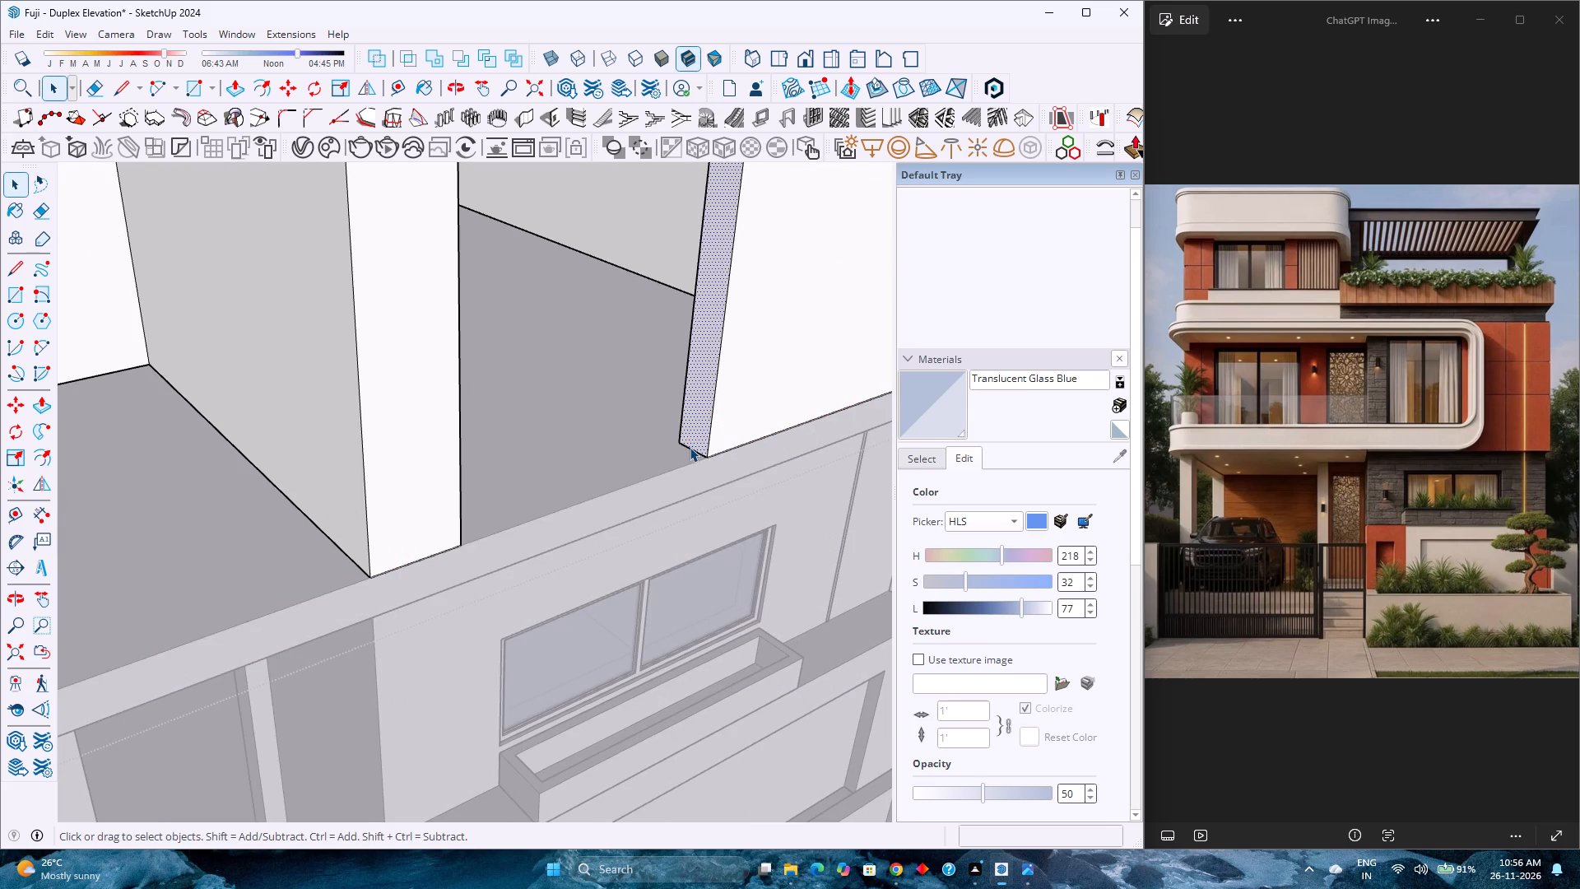
{"action": "left_click", "coordinate": [690, 447]}
{"action": "key", "text": "m"}
{"action": "left_click", "coordinate": [711, 454]}
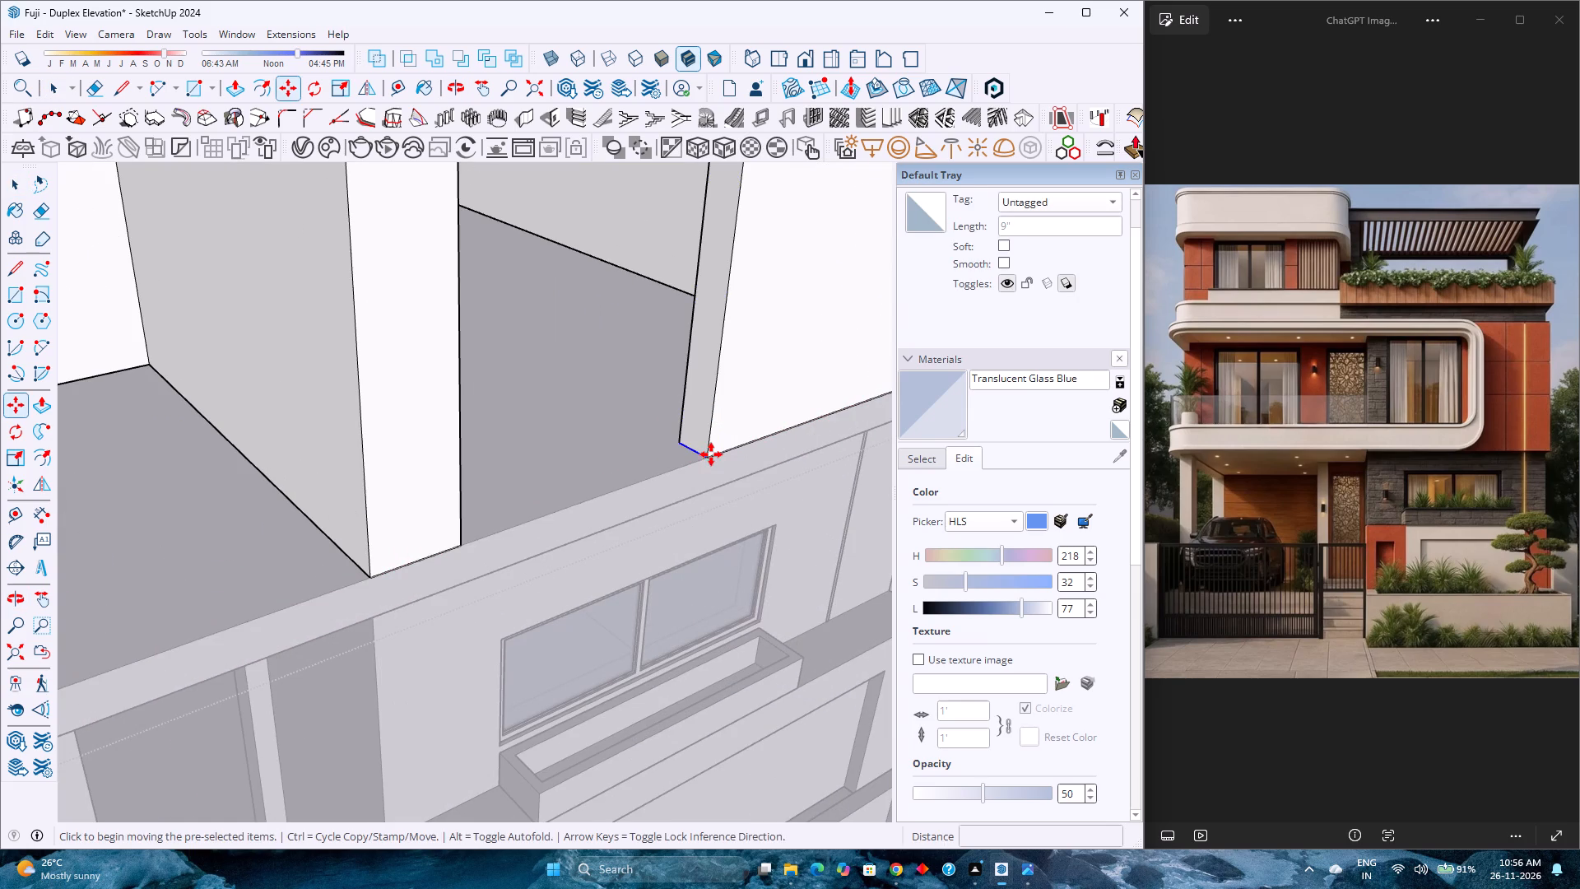
{"action": "type", "text": "2'"}
{"action": "key", "text": "Return"}
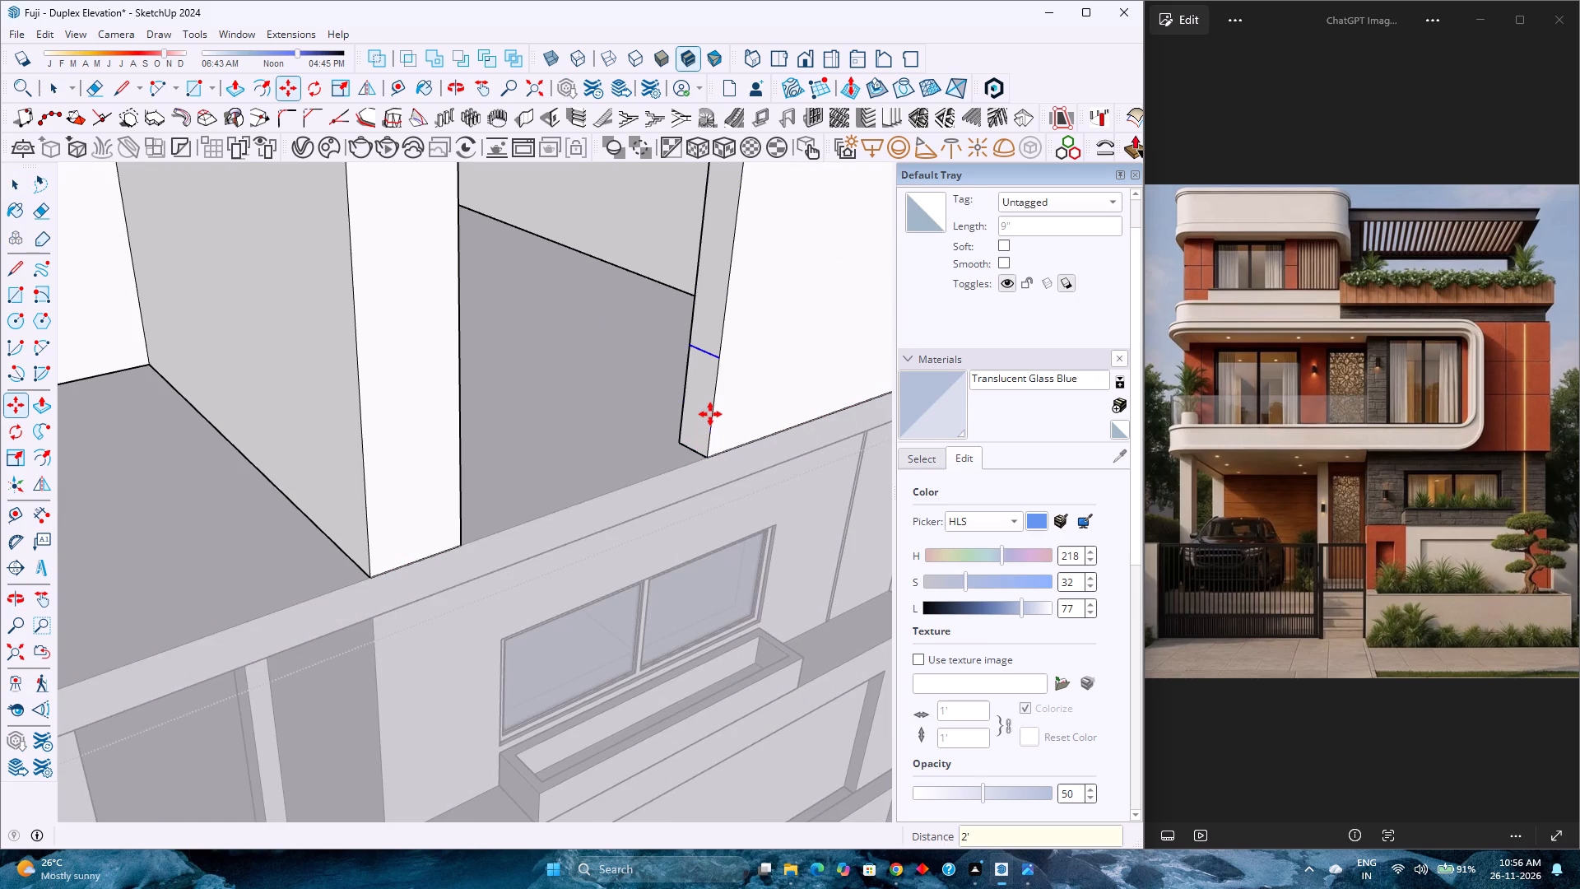
Push/Pull the lower jamb face 5' 6" across the opening to fill in the wall below the window.
{"action": "key", "text": "p"}
{"action": "left_click", "coordinate": [706, 403]}
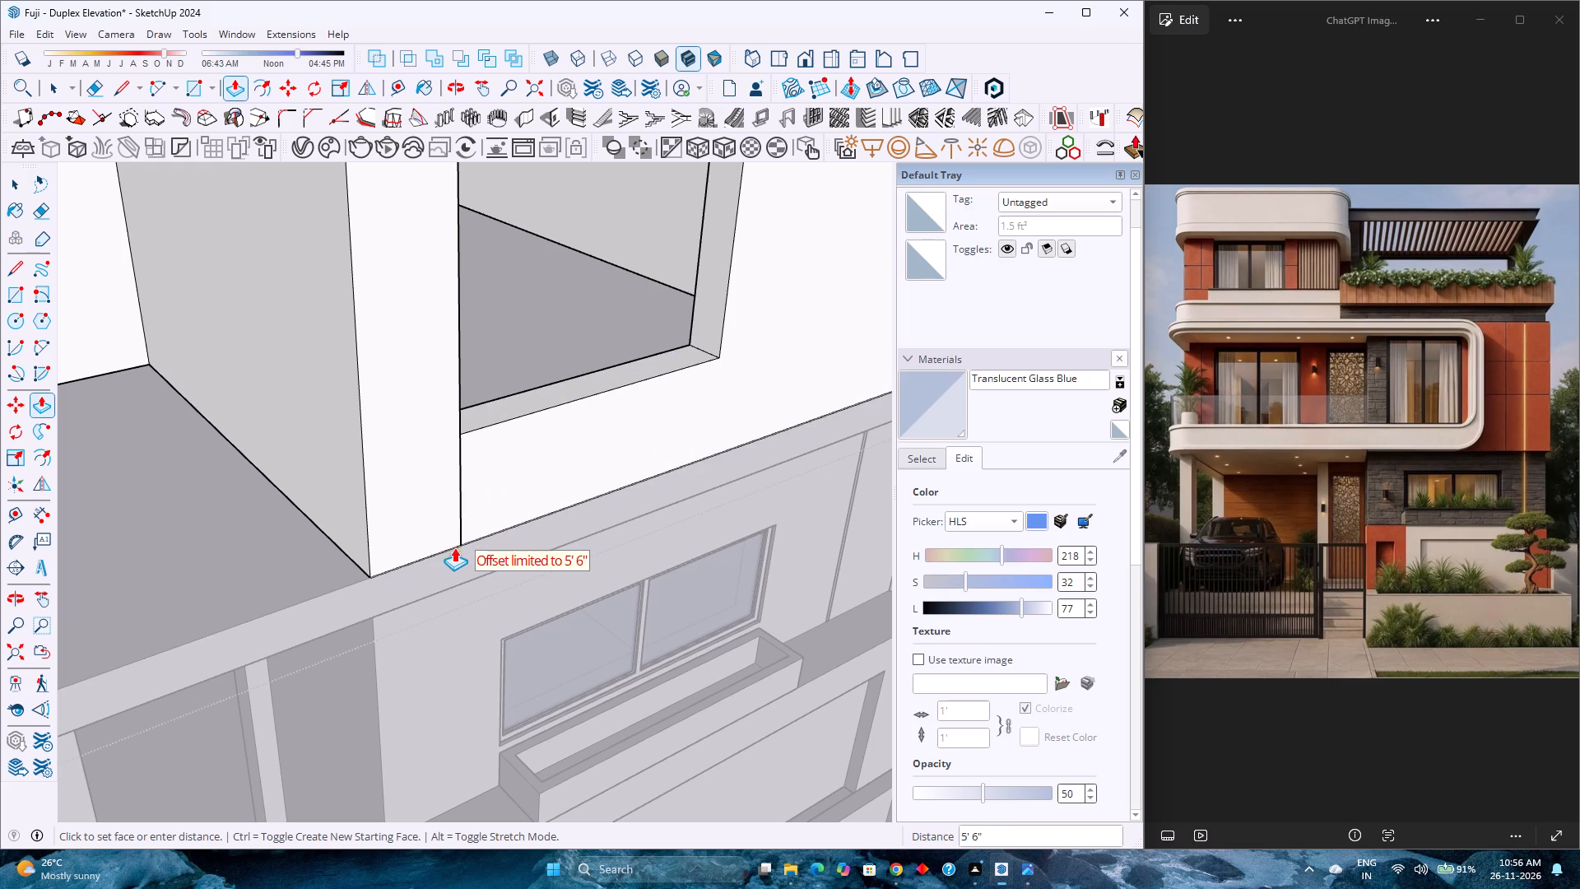
{"action": "left_click", "coordinate": [454, 542]}
Examine the new sill wall and the first-floor window opening from the room side, from above and from the front.
{"action": "scroll", "coordinate": [540, 475], "scroll_direction": "down", "scroll_amount": 3}
{"action": "middle_click_drag", "start_coordinate": [575, 454], "coordinate": [119, 639]}
{"action": "middle_click", "coordinate": [119, 639]}
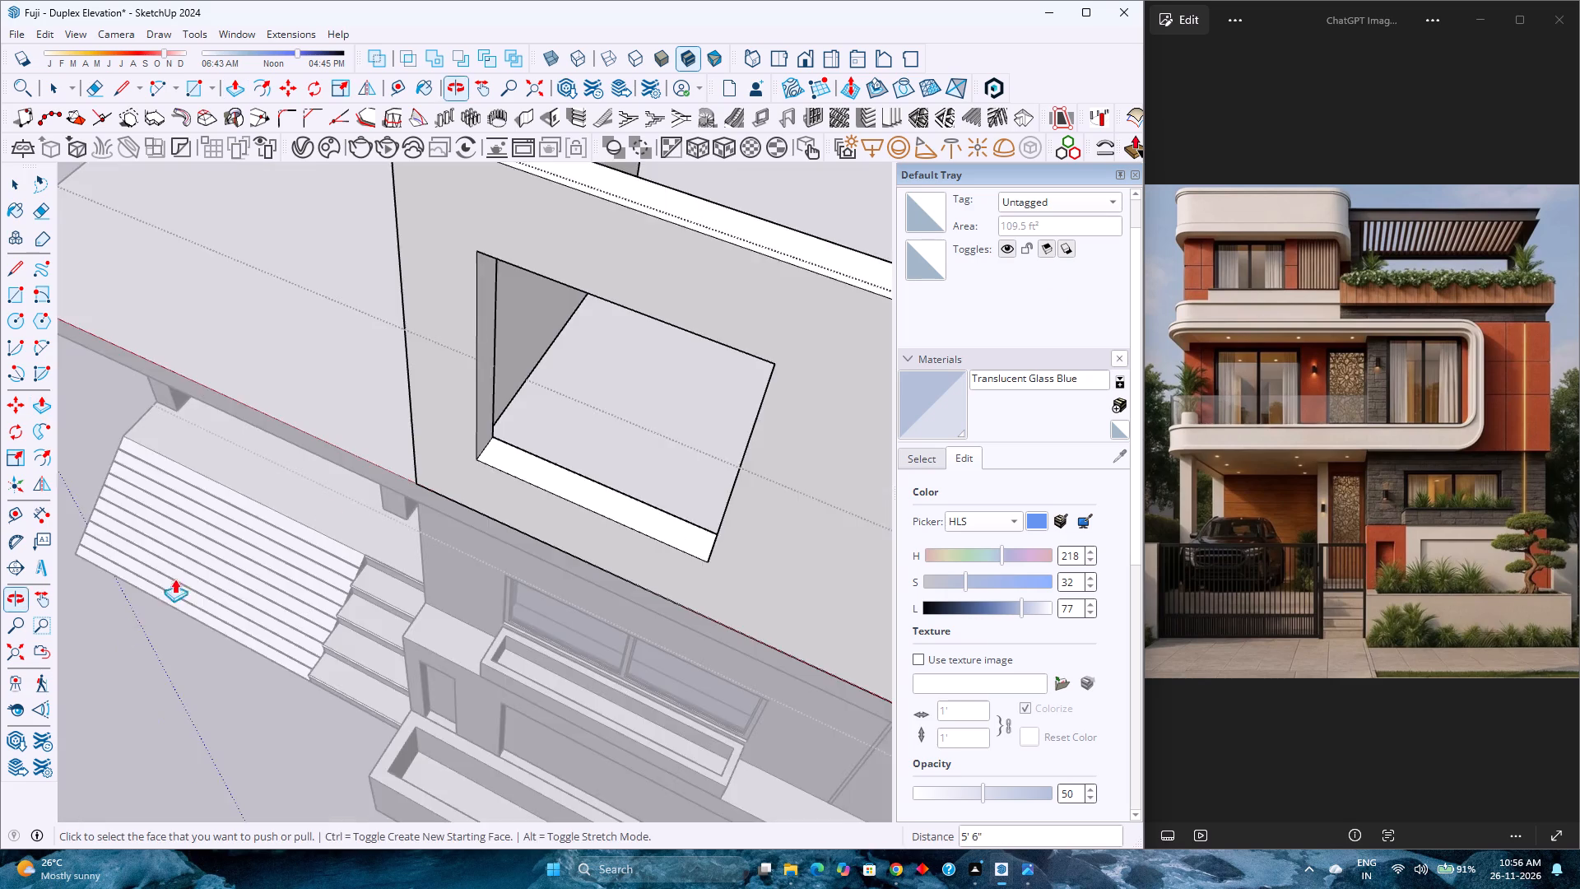
{"action": "scroll", "coordinate": [343, 496], "scroll_direction": "down", "scroll_amount": 4}
{"action": "middle_click_drag", "start_coordinate": [509, 458], "coordinate": [502, 463]}
{"action": "middle_click_drag", "start_coordinate": [502, 463], "coordinate": [0, 568]}
{"action": "middle_click", "coordinate": [0, 568]}
{"action": "scroll", "coordinate": [503, 491], "scroll_direction": "up", "scroll_amount": 3}
{"action": "middle_click_drag", "start_coordinate": [498, 485], "coordinate": [253, 463]}
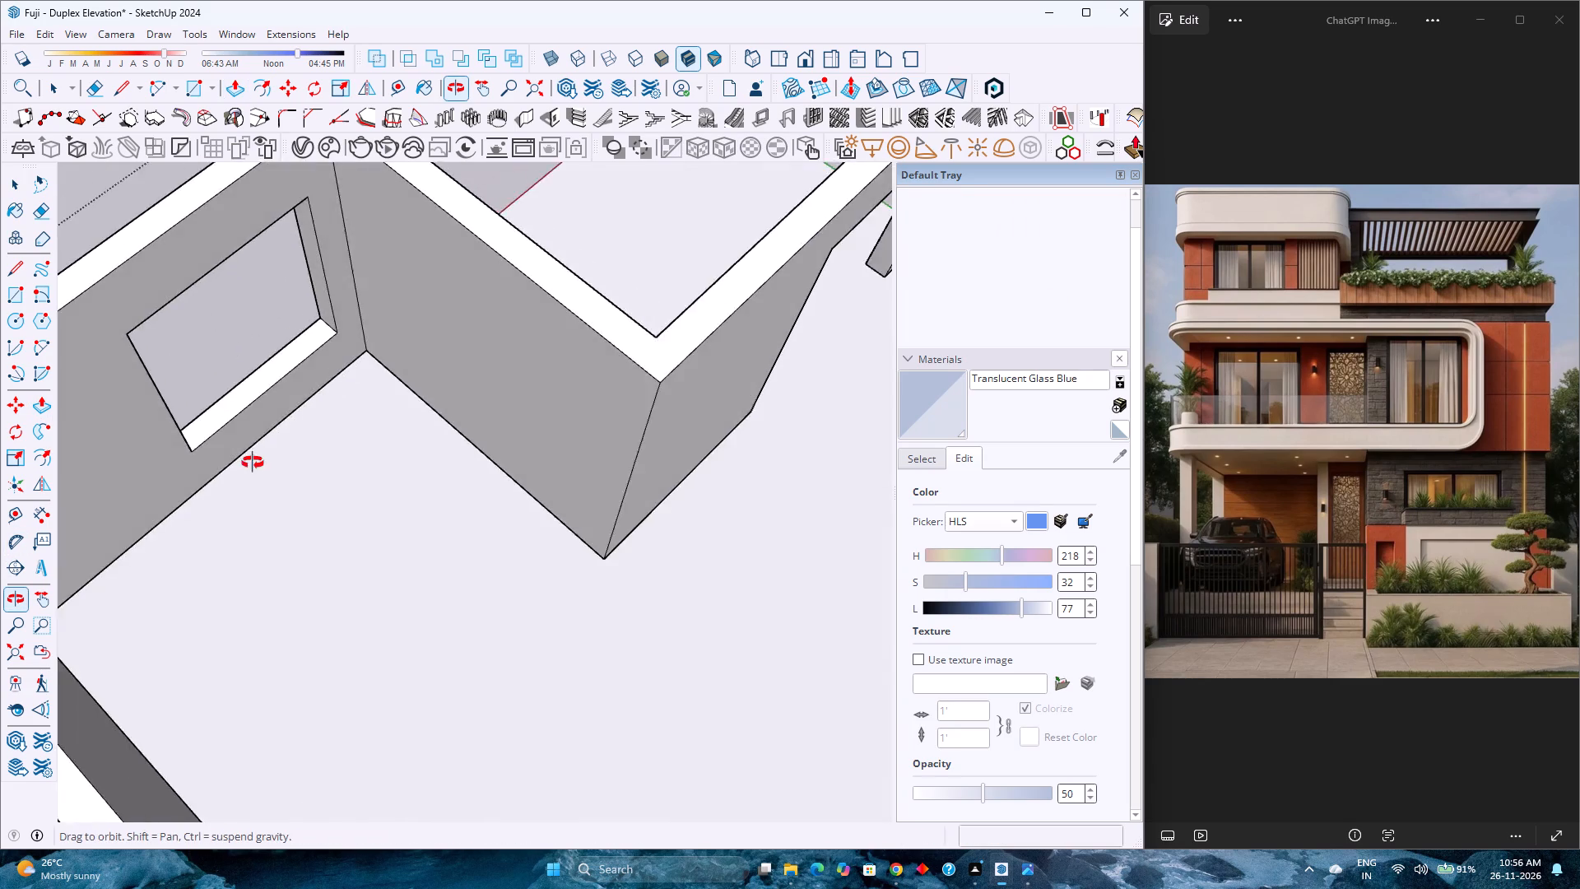
{"action": "middle_click_drag", "start_coordinate": [253, 463], "coordinate": [890, 460]}
{"action": "middle_click", "coordinate": [894, 460]}
{"action": "scroll", "coordinate": [690, 450], "scroll_direction": "down", "scroll_amount": 3}
{"action": "middle_click_drag", "start_coordinate": [658, 434], "coordinate": [490, 616], "text": "shift"}
{"action": "middle_click", "coordinate": [490, 616], "text": "shift"}
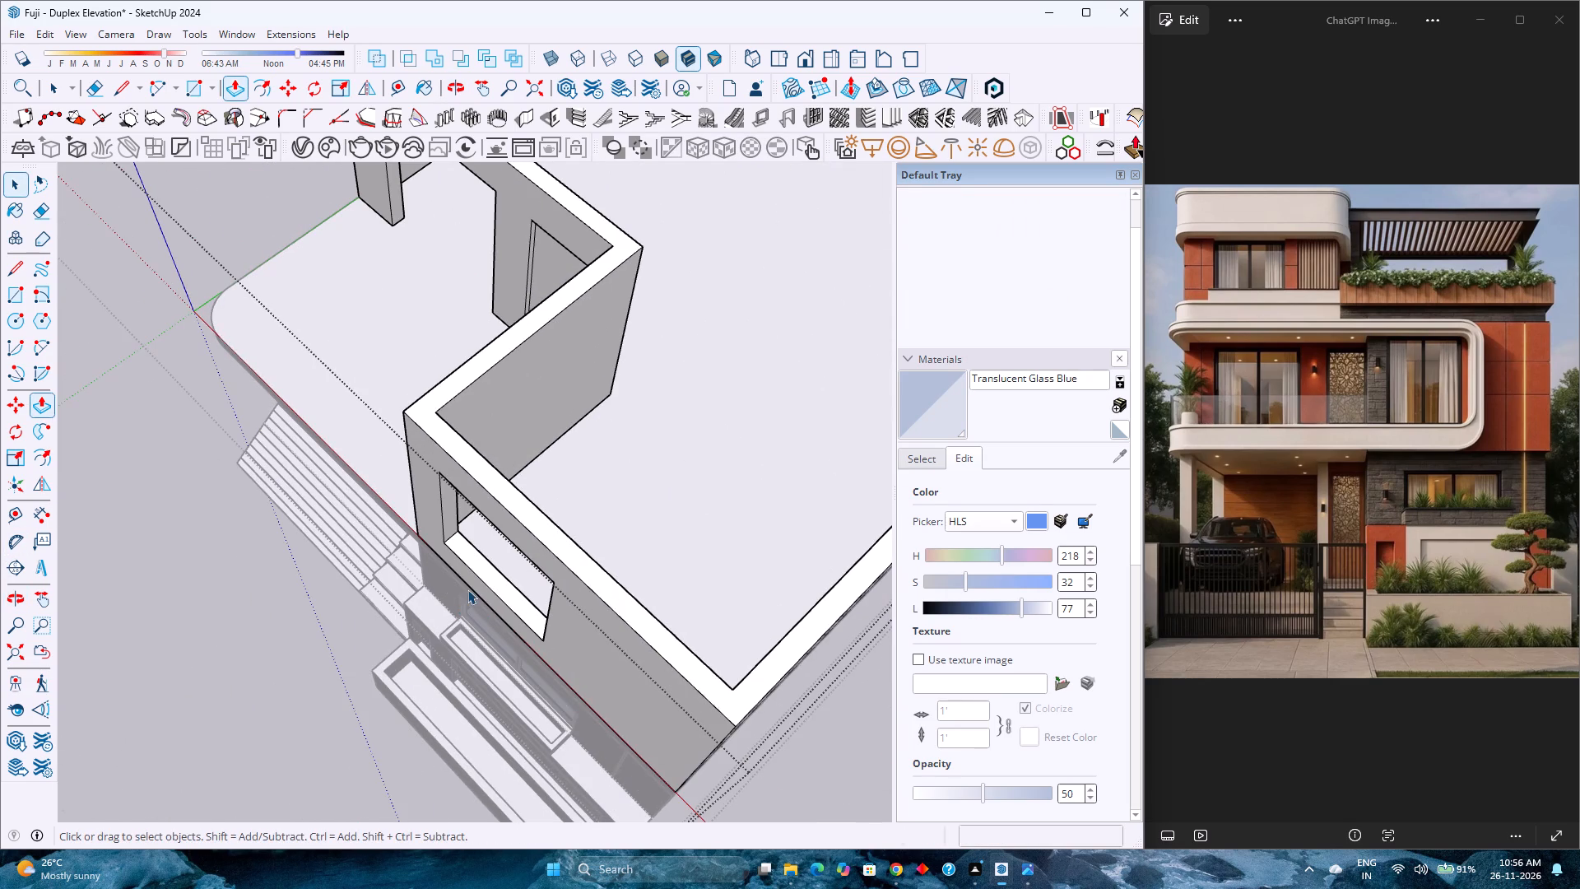
{"action": "scroll", "coordinate": [467, 588], "scroll_direction": "down", "scroll_amount": 6}
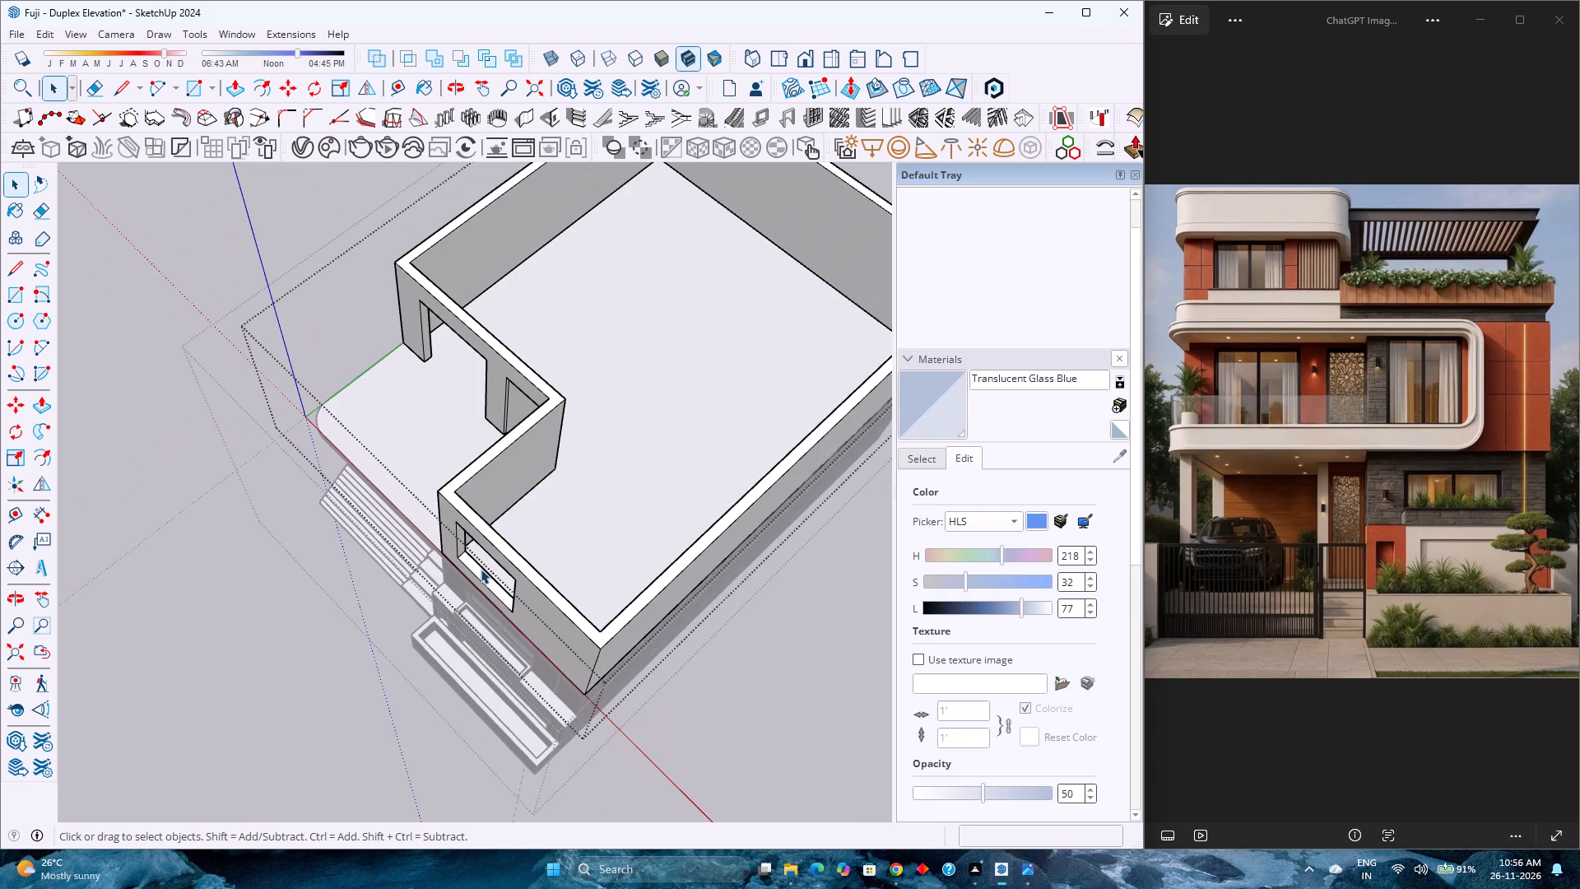
{"action": "scroll", "coordinate": [481, 569], "scroll_direction": "up", "scroll_amount": 4}
{"action": "scroll", "coordinate": [481, 569], "scroll_direction": "down", "scroll_amount": 4}
{"action": "scroll", "coordinate": [481, 569], "scroll_direction": "up", "scroll_amount": 3}
{"action": "scroll", "coordinate": [481, 569], "scroll_direction": "down", "scroll_amount": 2}
{"action": "scroll", "coordinate": [481, 569], "scroll_direction": "up", "scroll_amount": 3}
{"action": "scroll", "coordinate": [481, 569], "scroll_direction": "down", "scroll_amount": 3}
{"action": "scroll", "coordinate": [481, 569], "scroll_direction": "up", "scroll_amount": 2}
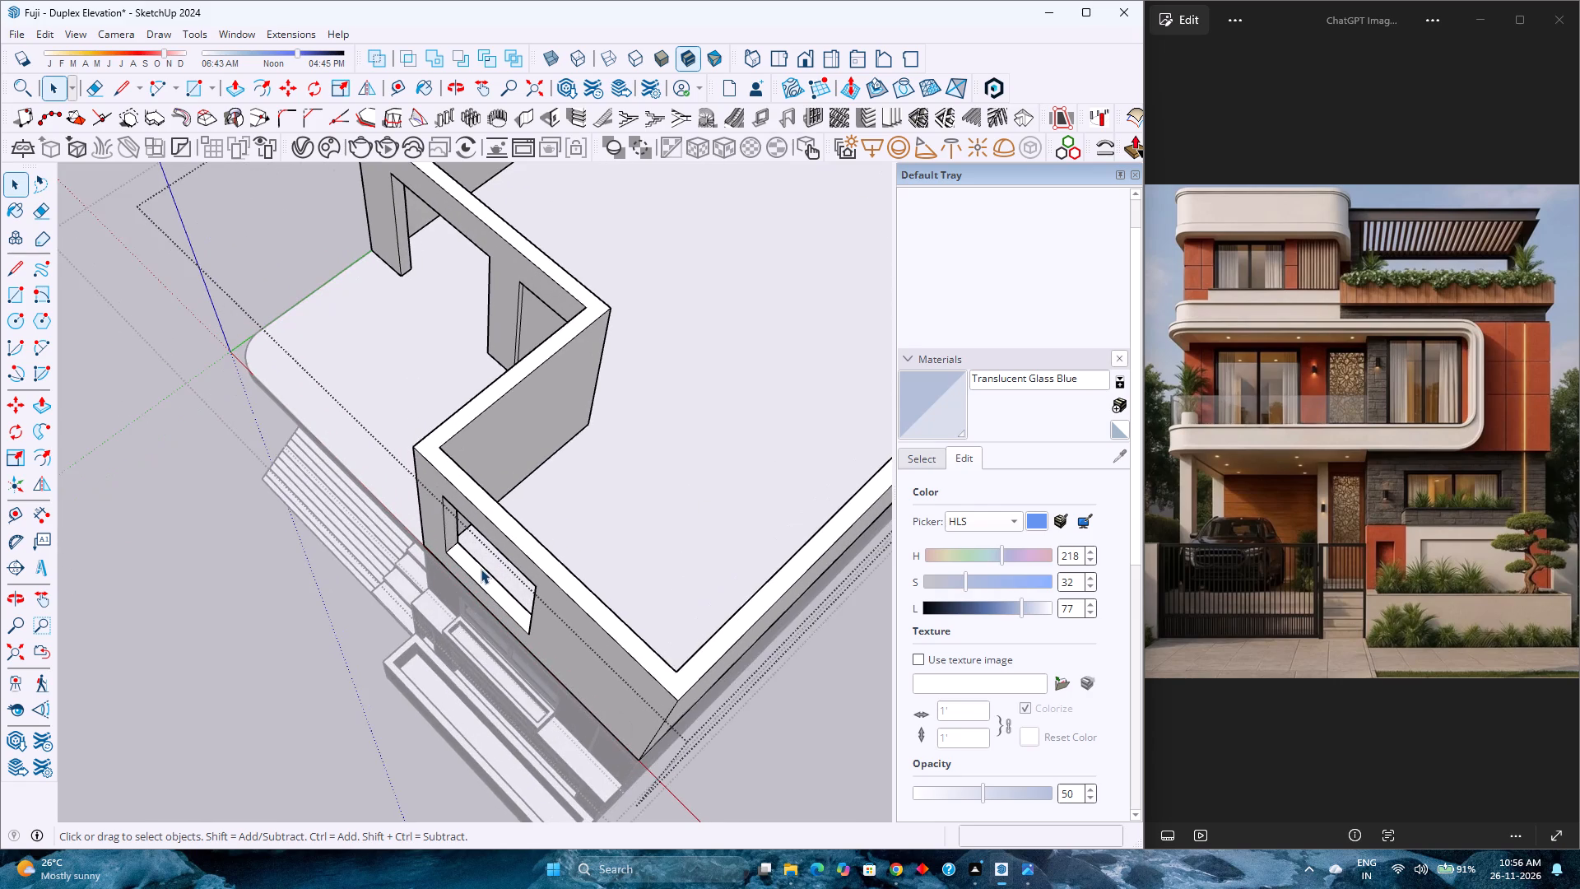
{"action": "scroll", "coordinate": [481, 569], "scroll_direction": "down", "scroll_amount": 2}
{"action": "scroll", "coordinate": [481, 569], "scroll_direction": "up", "scroll_amount": 2}
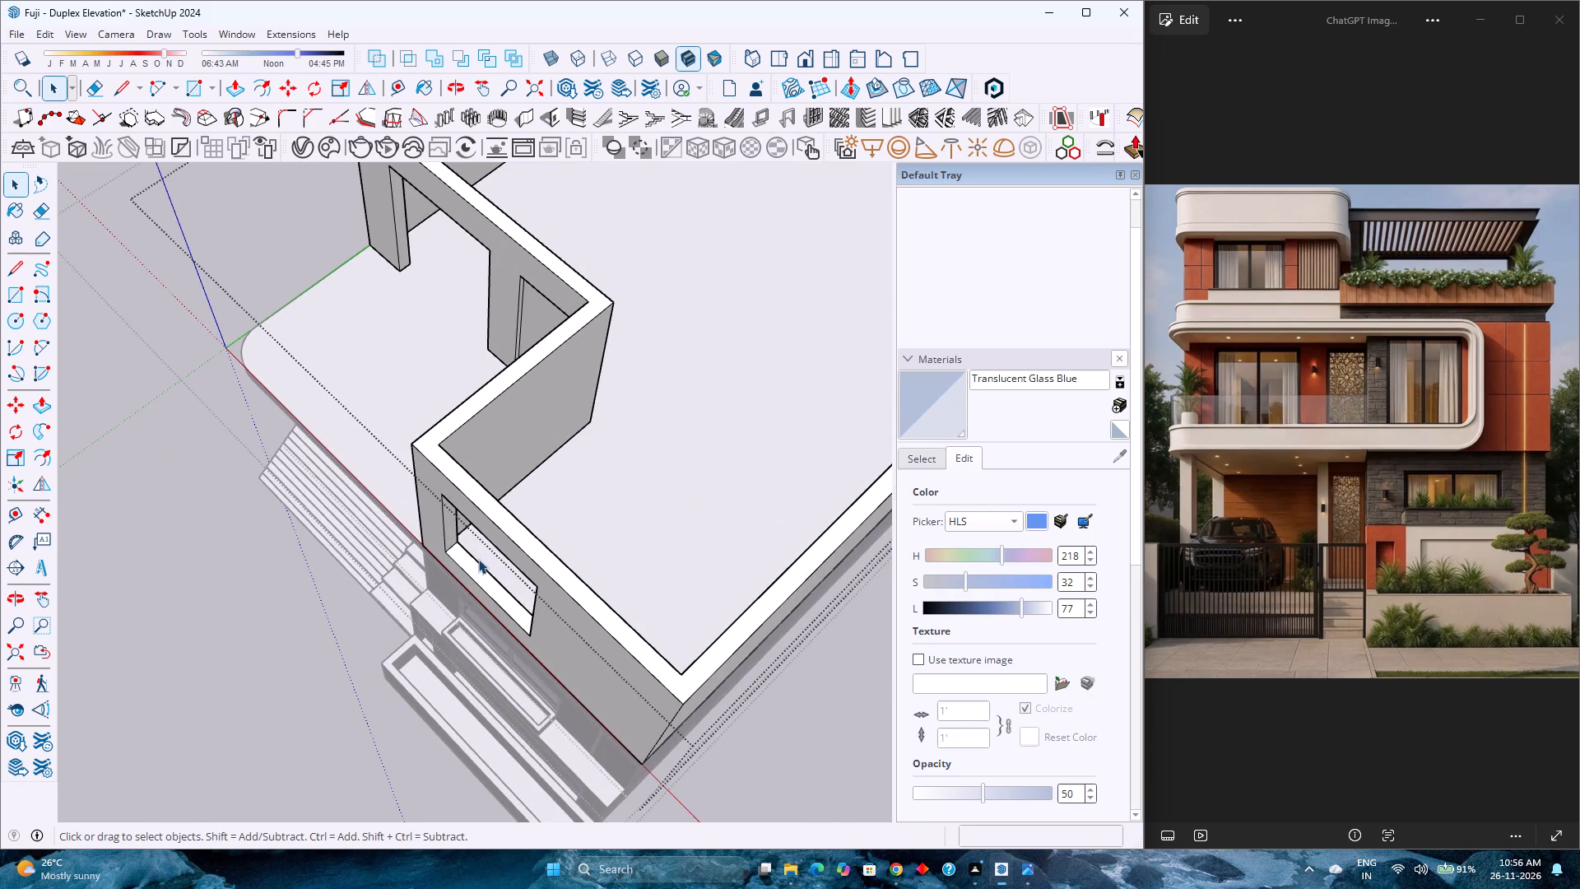
{"action": "scroll", "coordinate": [478, 559], "scroll_direction": "up", "scroll_amount": 3}
{"action": "scroll", "coordinate": [467, 558], "scroll_direction": "down", "scroll_amount": 6}
{"action": "middle_click_drag", "start_coordinate": [388, 600], "coordinate": [377, 614], "text": "shift"}
{"action": "middle_click_drag", "start_coordinate": [398, 594], "coordinate": [671, 459]}
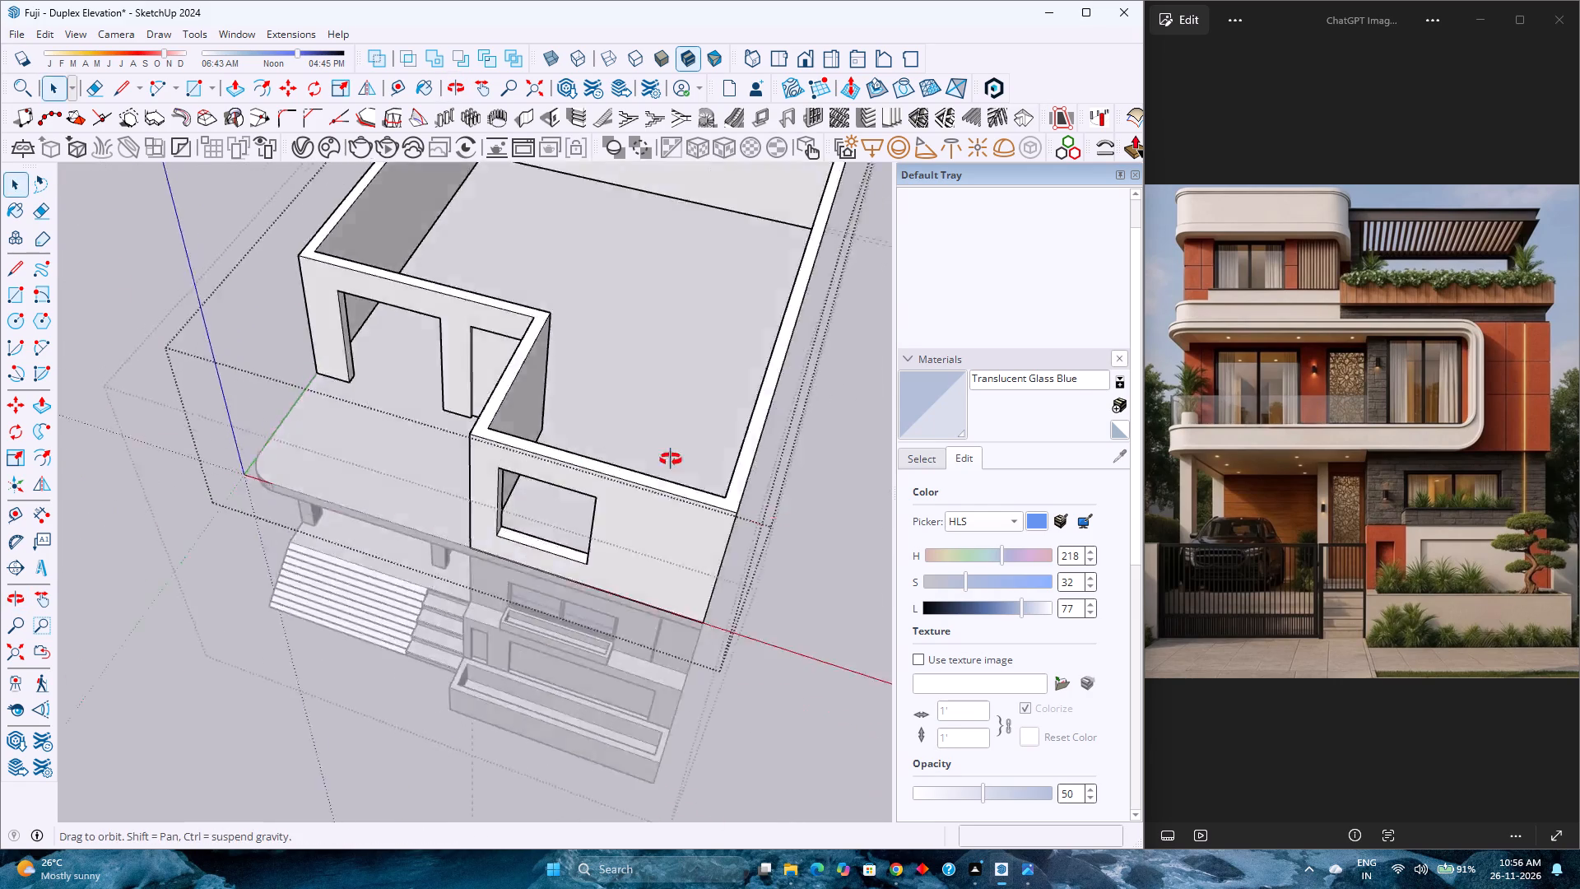
{"action": "middle_click_drag", "start_coordinate": [671, 459], "coordinate": [808, 406]}
{"action": "middle_click", "coordinate": [808, 406]}
{"action": "scroll", "coordinate": [787, 407], "scroll_direction": "up", "scroll_amount": 4}
{"action": "middle_click_drag", "start_coordinate": [774, 422], "coordinate": [689, 604], "text": "shift"}
{"action": "middle_click_drag", "start_coordinate": [611, 570], "coordinate": [787, 349]}
{"action": "middle_click", "coordinate": [787, 349]}
{"action": "scroll", "coordinate": [583, 544], "scroll_direction": "down", "scroll_amount": 1}
{"action": "scroll", "coordinate": [565, 558], "scroll_direction": "up", "scroll_amount": 2}
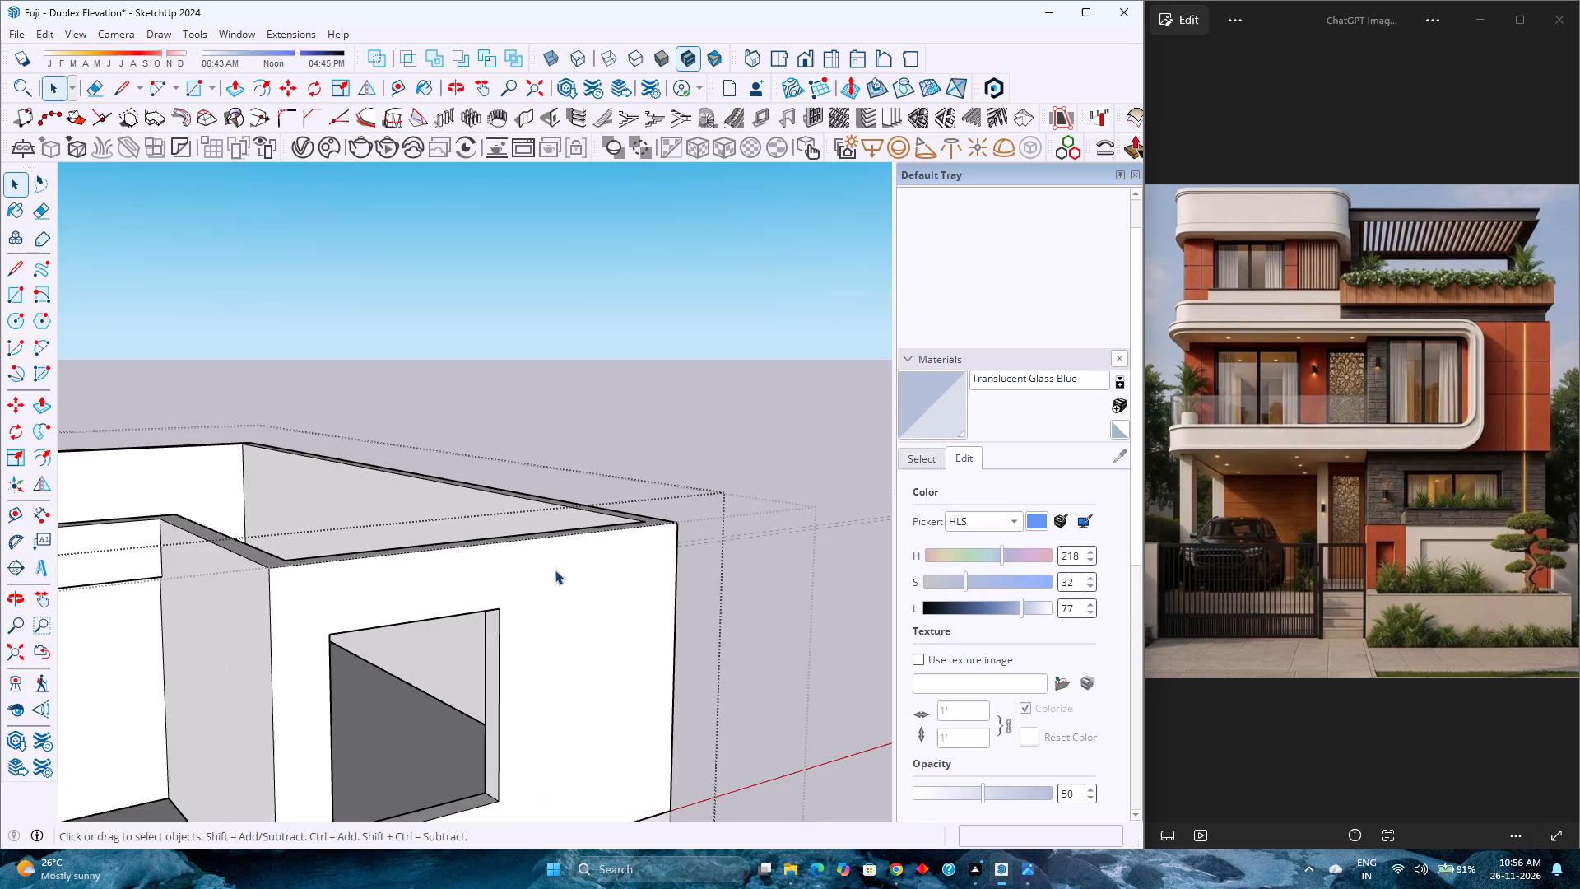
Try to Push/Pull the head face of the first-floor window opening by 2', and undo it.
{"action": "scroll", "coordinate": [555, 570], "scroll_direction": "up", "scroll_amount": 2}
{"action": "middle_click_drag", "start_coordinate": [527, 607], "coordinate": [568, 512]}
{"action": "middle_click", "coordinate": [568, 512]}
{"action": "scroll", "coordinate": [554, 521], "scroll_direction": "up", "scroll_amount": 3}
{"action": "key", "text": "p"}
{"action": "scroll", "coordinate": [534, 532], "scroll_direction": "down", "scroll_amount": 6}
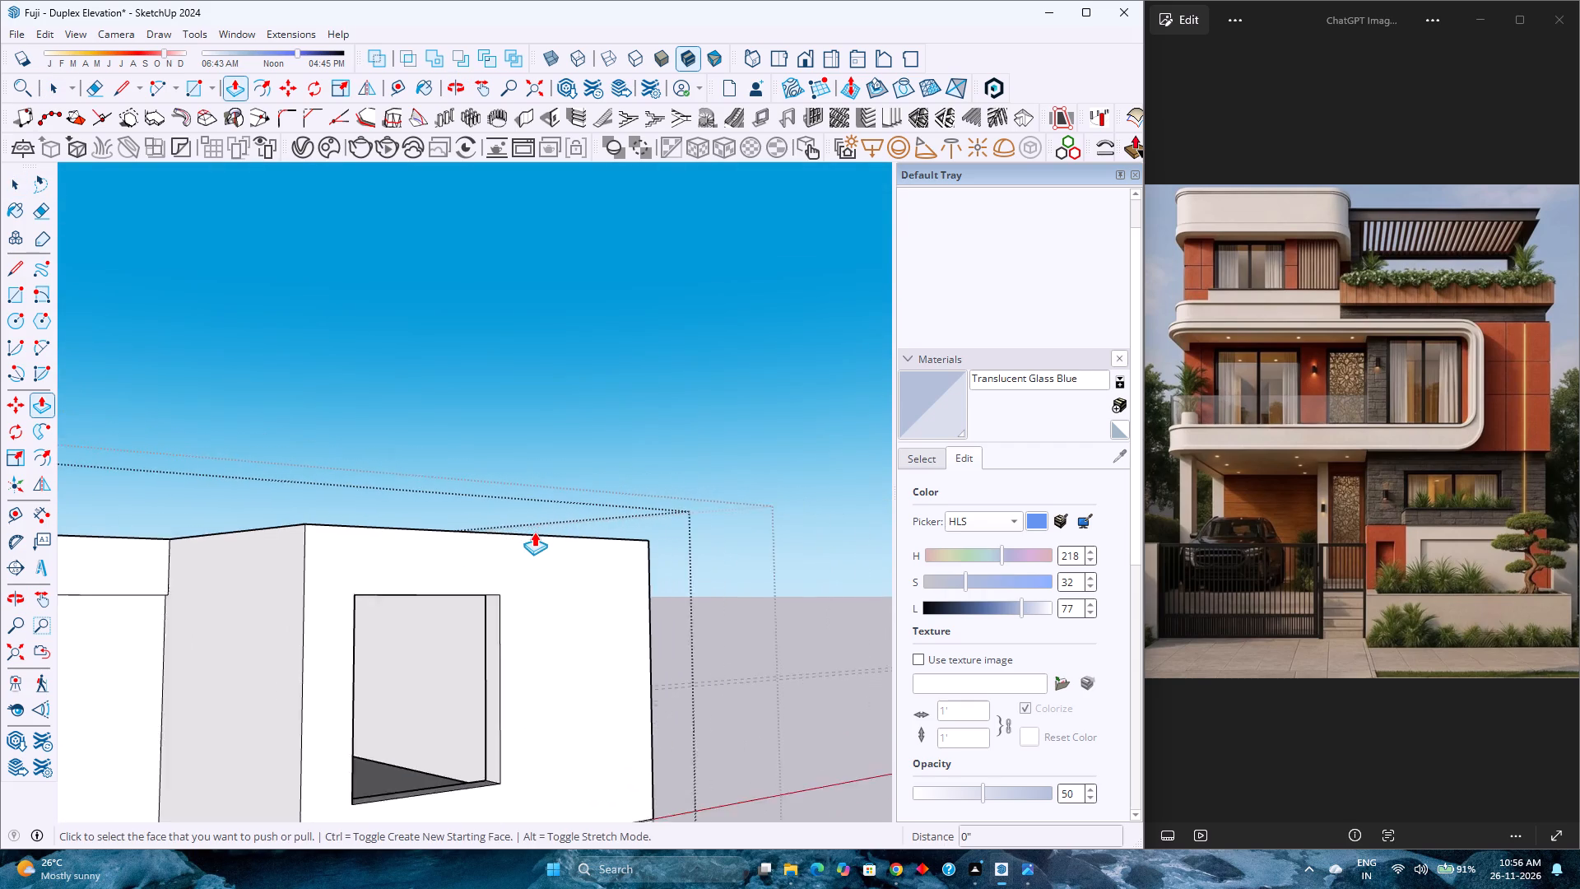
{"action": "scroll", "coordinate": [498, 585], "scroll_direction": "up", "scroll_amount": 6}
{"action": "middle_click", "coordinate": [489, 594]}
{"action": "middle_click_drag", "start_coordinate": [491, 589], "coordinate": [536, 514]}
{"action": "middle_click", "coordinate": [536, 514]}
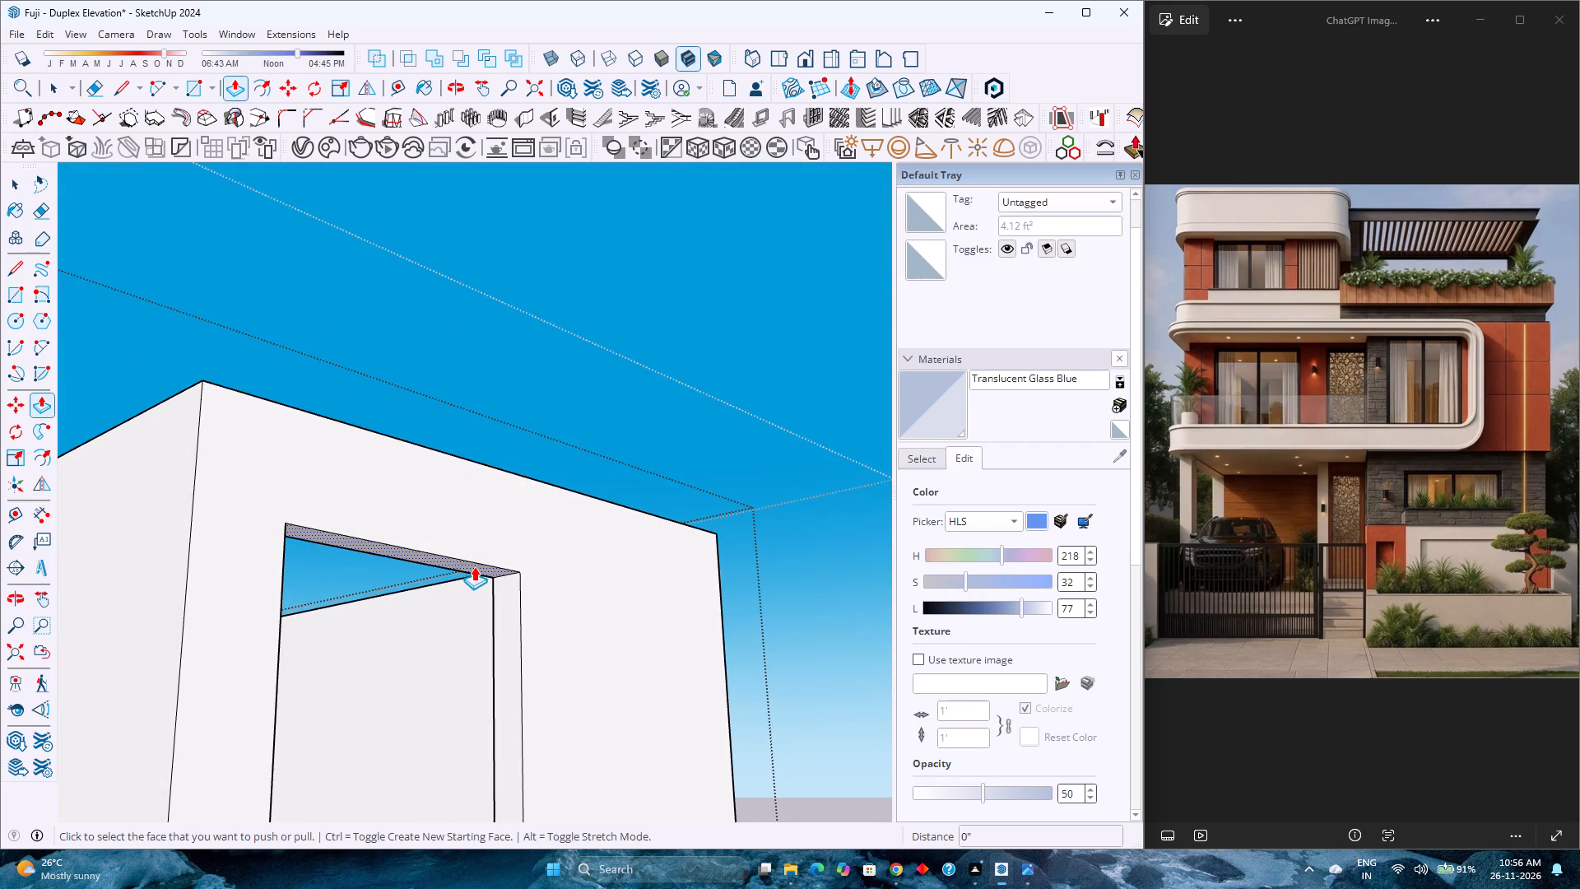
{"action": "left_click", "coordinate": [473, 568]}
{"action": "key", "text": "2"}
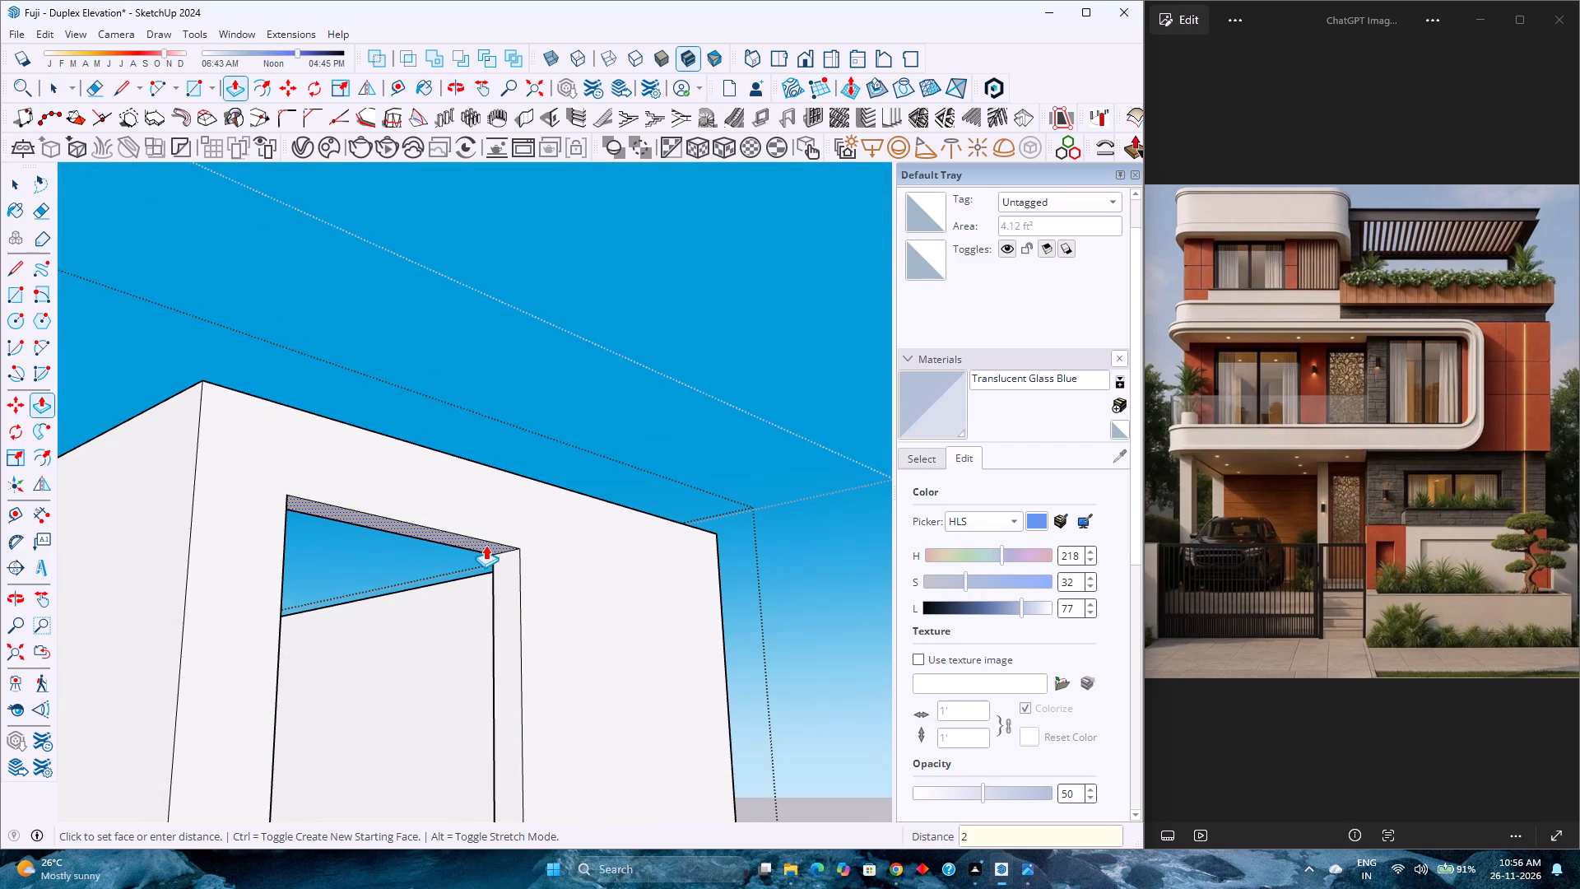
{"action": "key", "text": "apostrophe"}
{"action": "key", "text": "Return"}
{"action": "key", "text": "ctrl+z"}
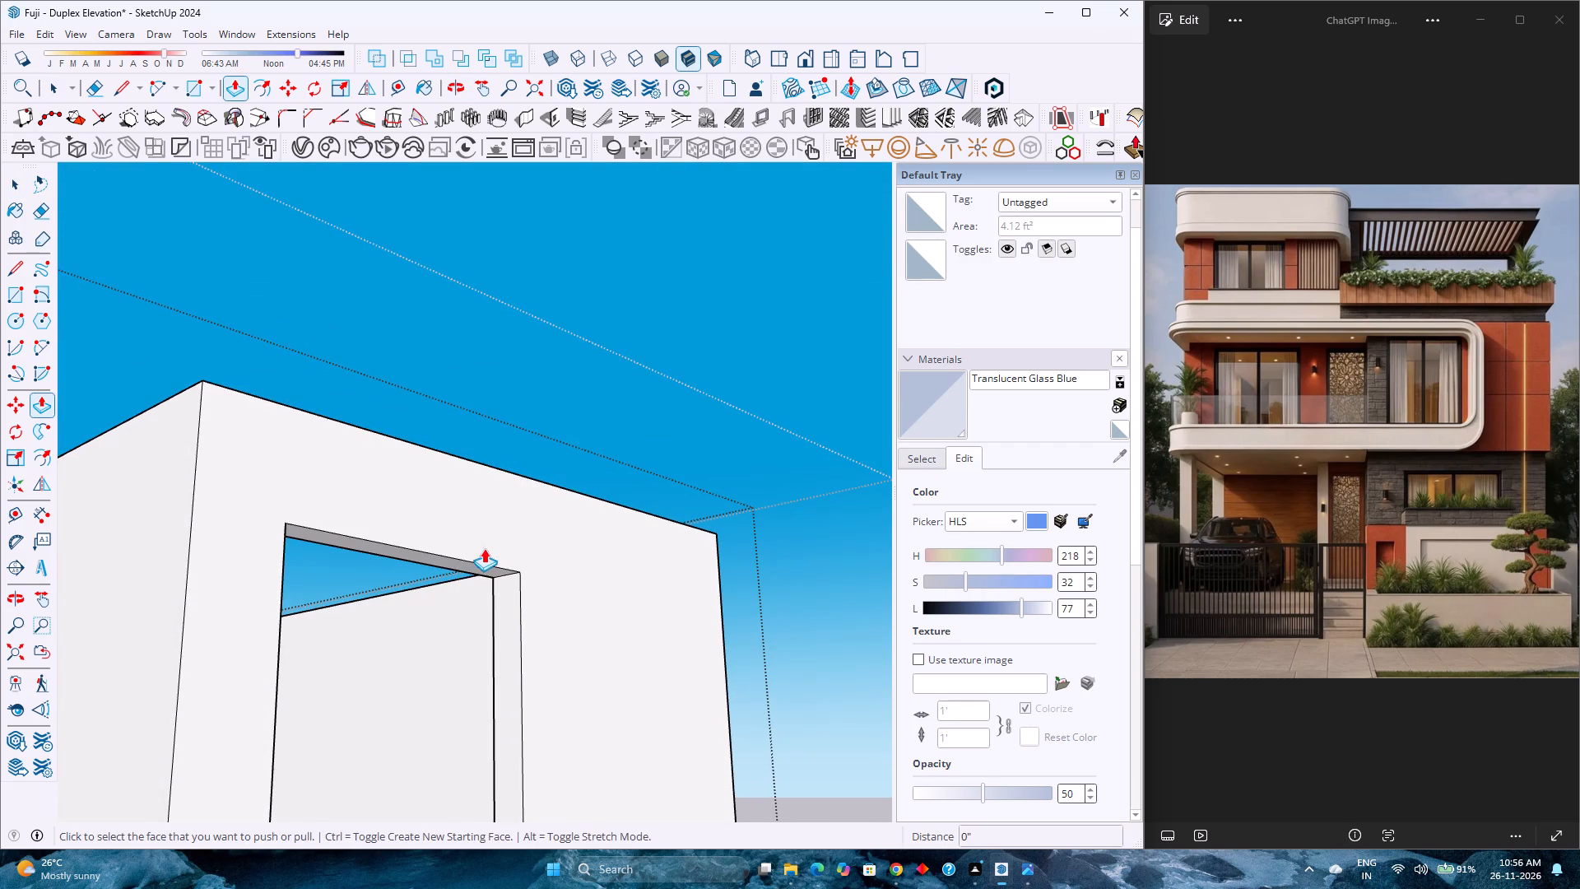
Push/Pull the head face of the first-floor window opening 1' upward and close the wall group.
{"action": "left_click", "coordinate": [490, 569]}
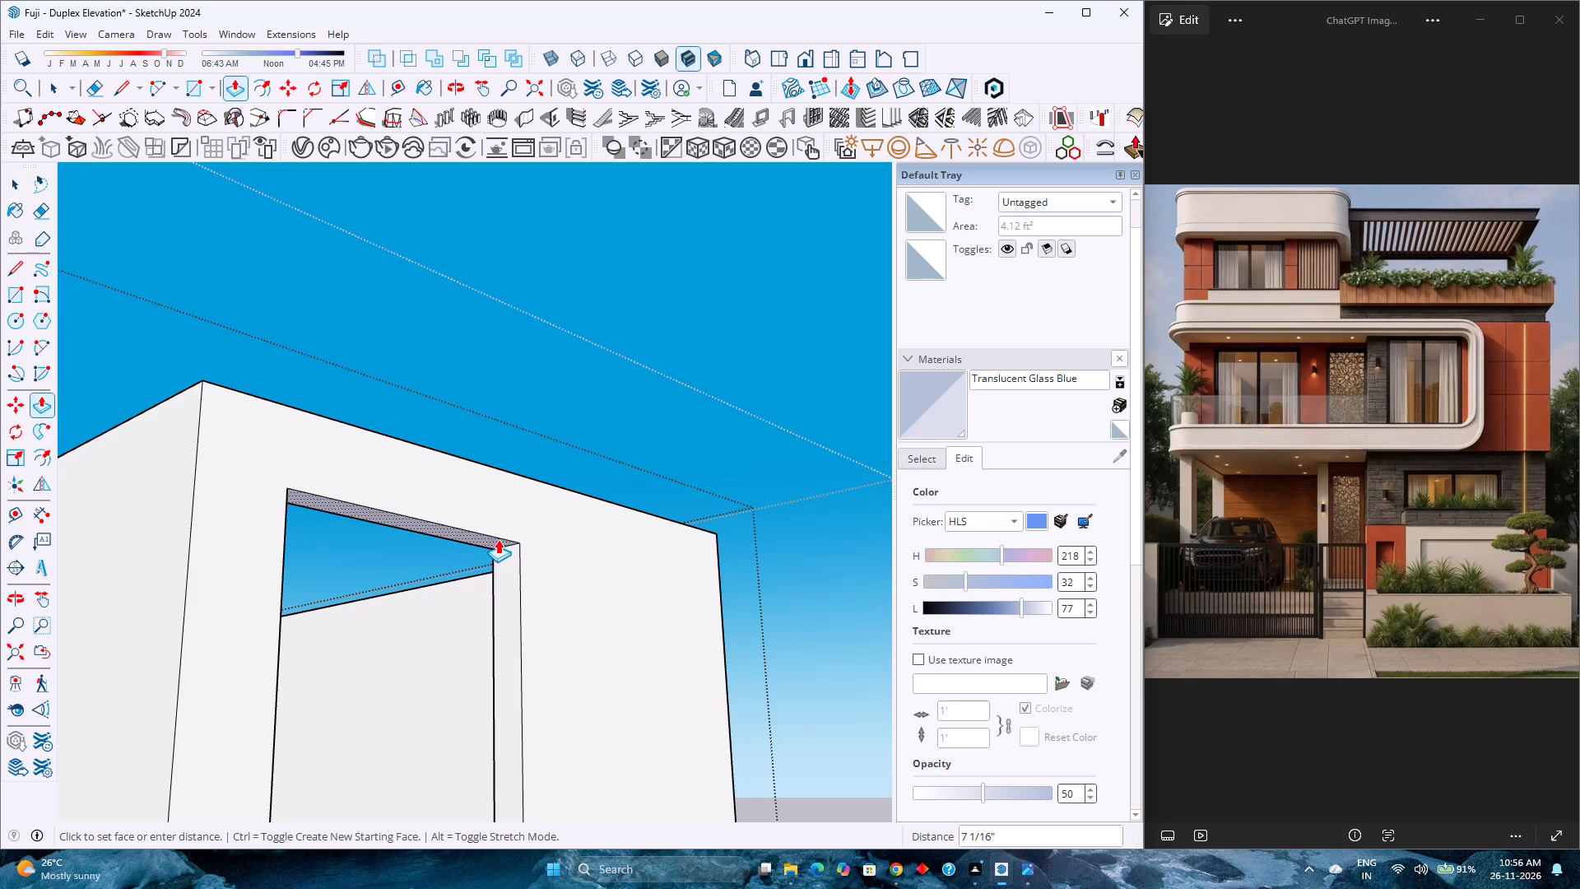
{"action": "type", "text": "1'"}
{"action": "key", "text": "Return"}
{"action": "scroll", "coordinate": [498, 539], "scroll_direction": "down", "scroll_amount": 4}
{"action": "key", "text": "space"}
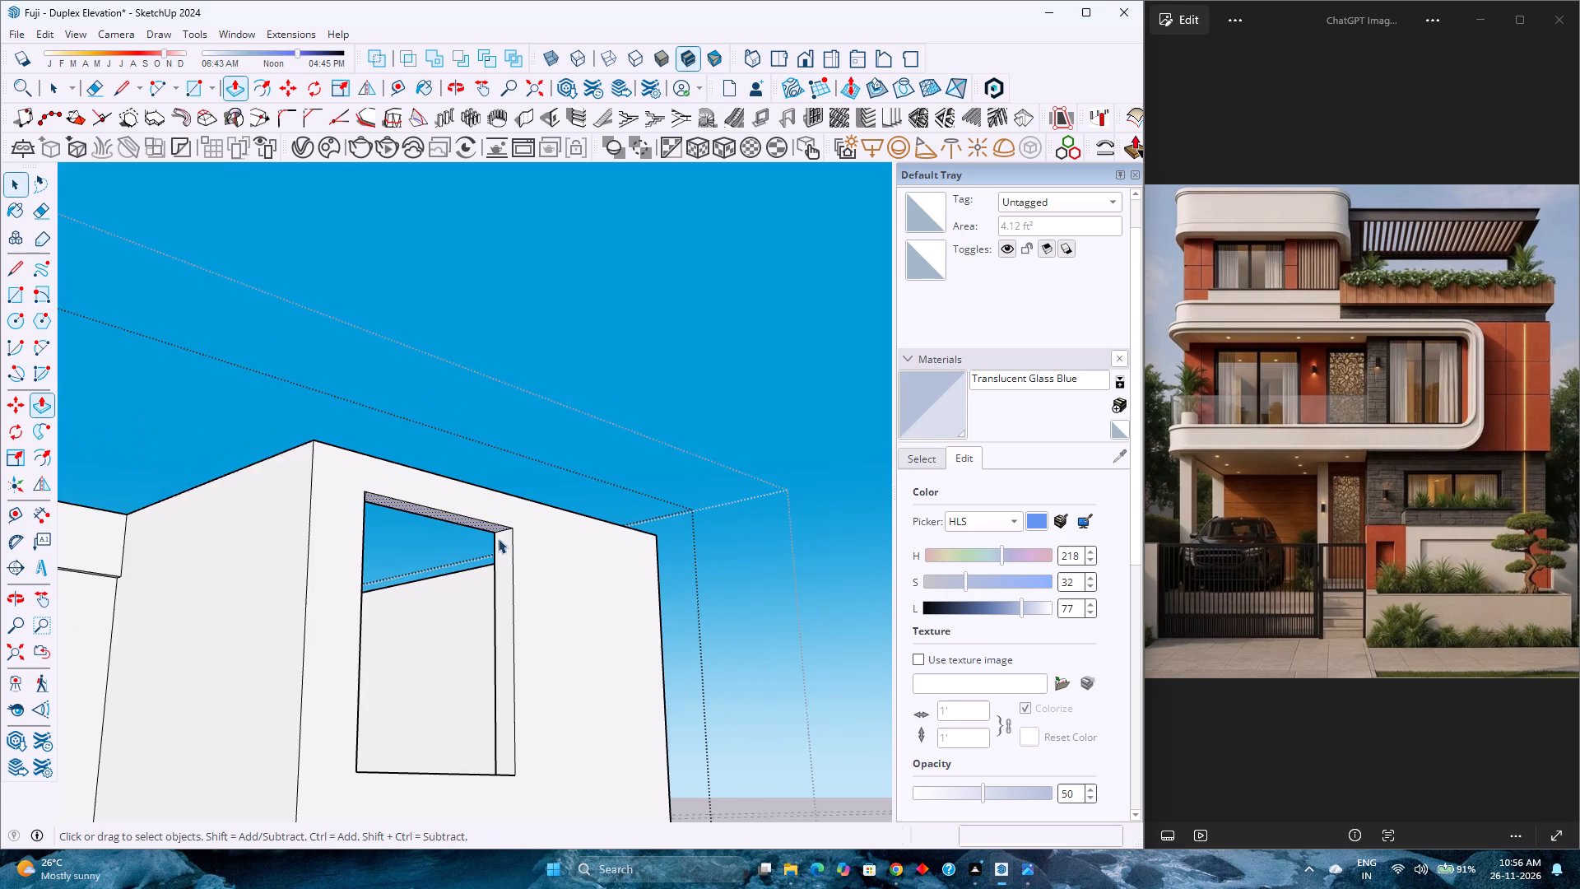
{"action": "scroll", "coordinate": [507, 533], "scroll_direction": "down", "scroll_amount": 4}
{"action": "left_click", "coordinate": [687, 450]}
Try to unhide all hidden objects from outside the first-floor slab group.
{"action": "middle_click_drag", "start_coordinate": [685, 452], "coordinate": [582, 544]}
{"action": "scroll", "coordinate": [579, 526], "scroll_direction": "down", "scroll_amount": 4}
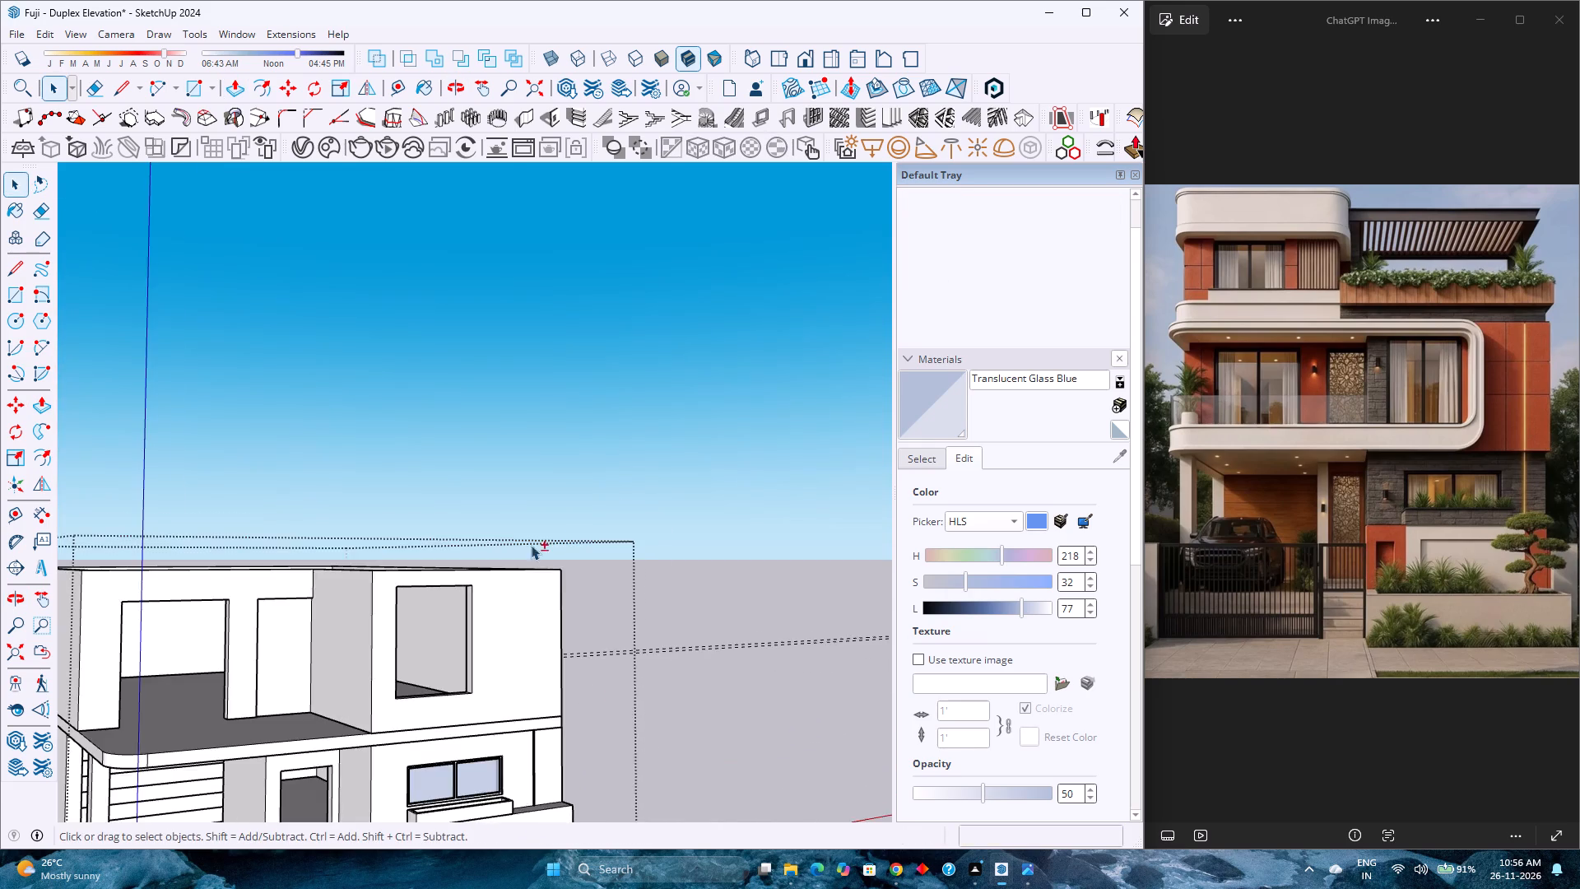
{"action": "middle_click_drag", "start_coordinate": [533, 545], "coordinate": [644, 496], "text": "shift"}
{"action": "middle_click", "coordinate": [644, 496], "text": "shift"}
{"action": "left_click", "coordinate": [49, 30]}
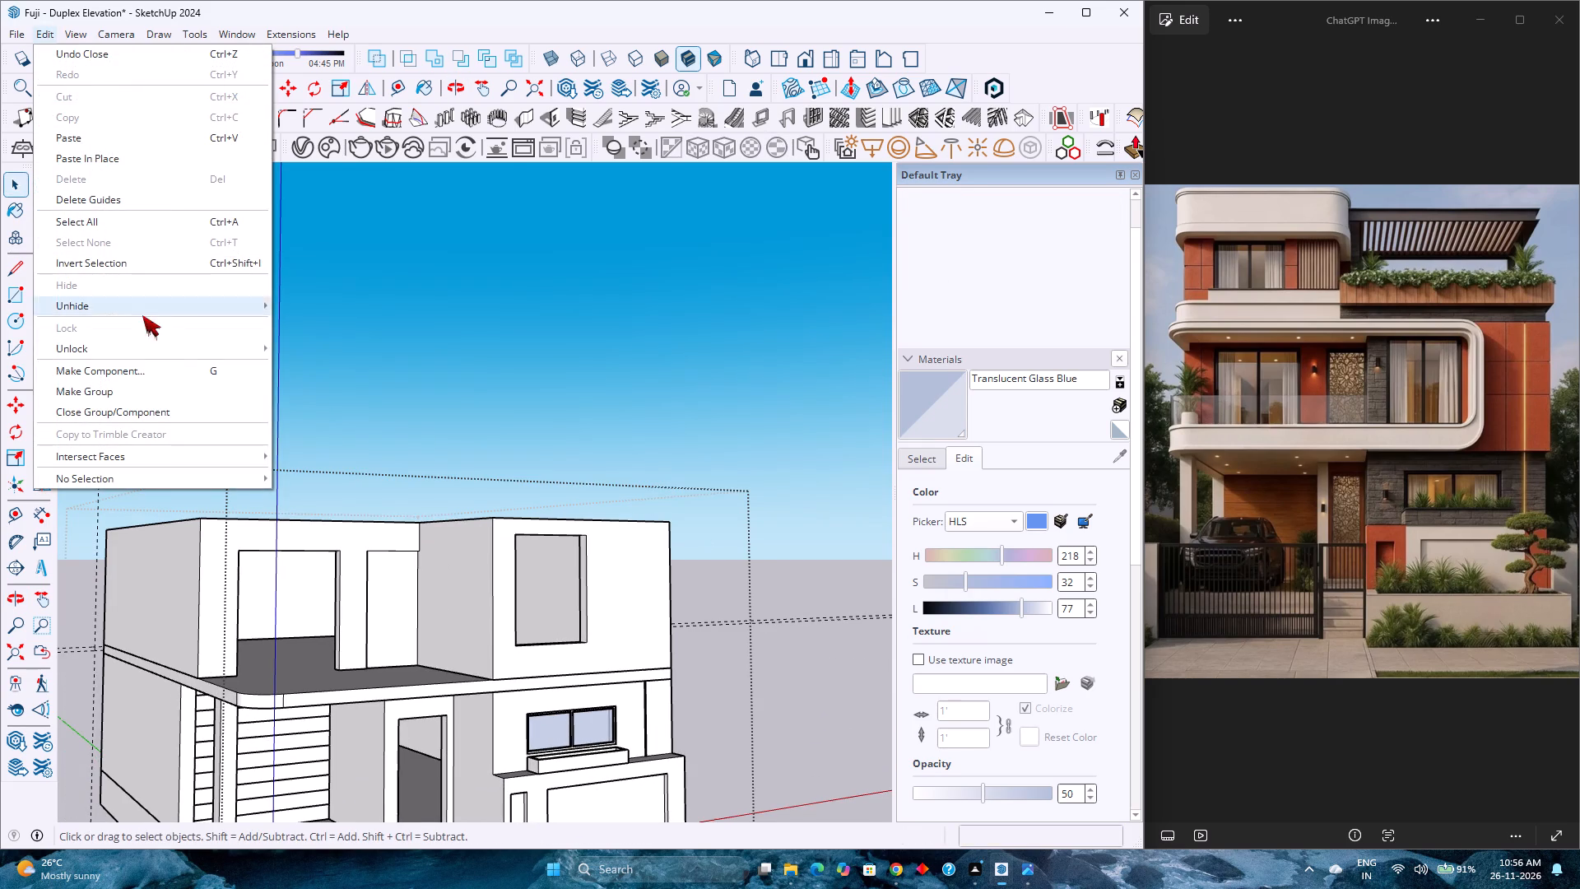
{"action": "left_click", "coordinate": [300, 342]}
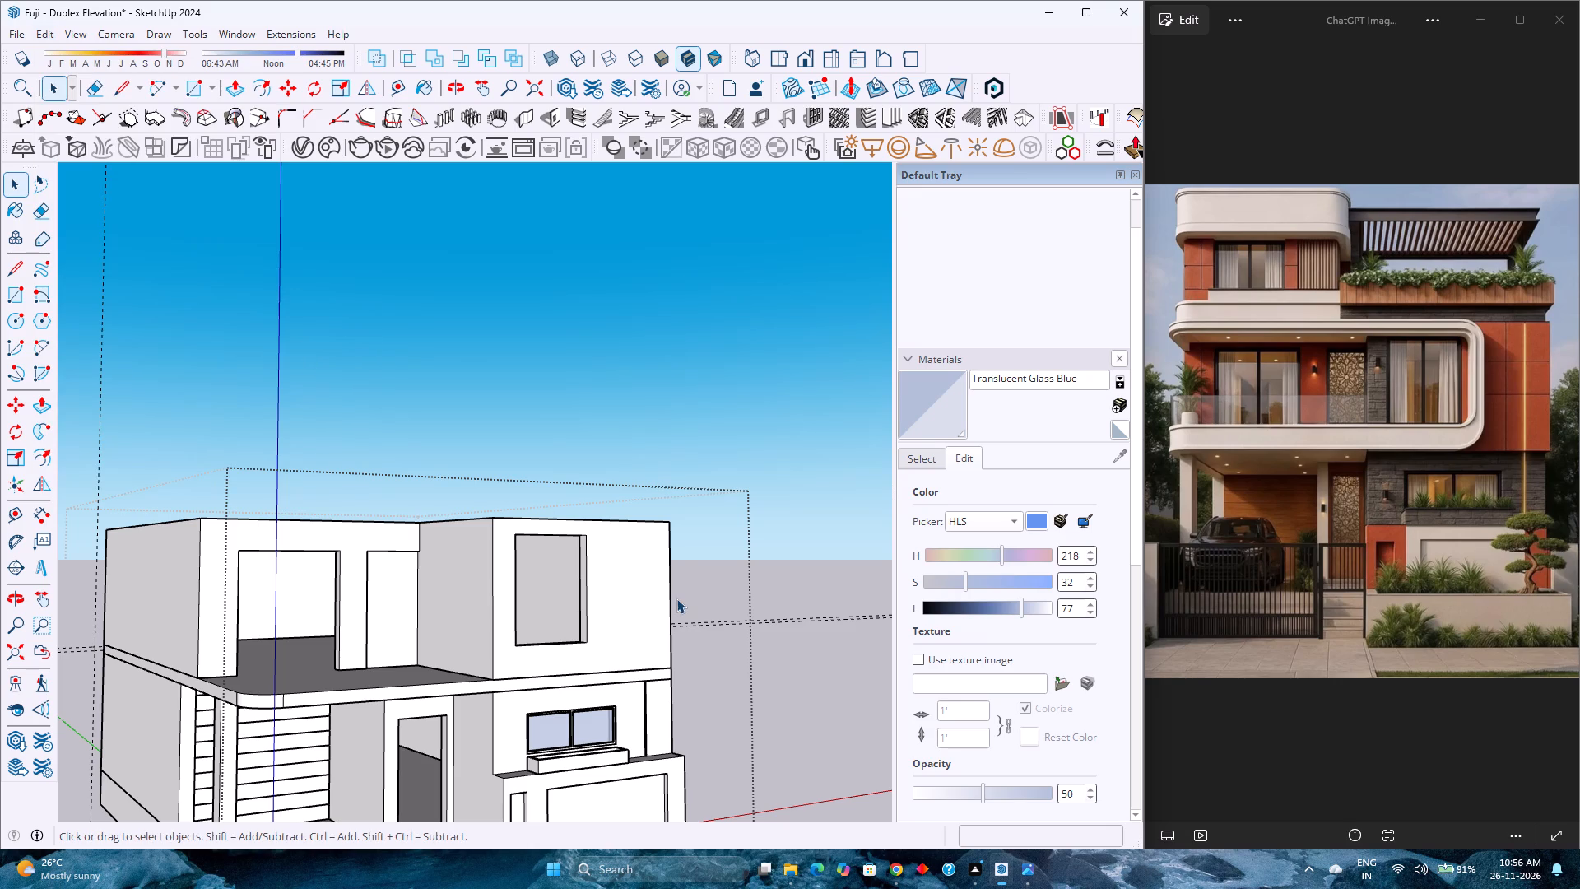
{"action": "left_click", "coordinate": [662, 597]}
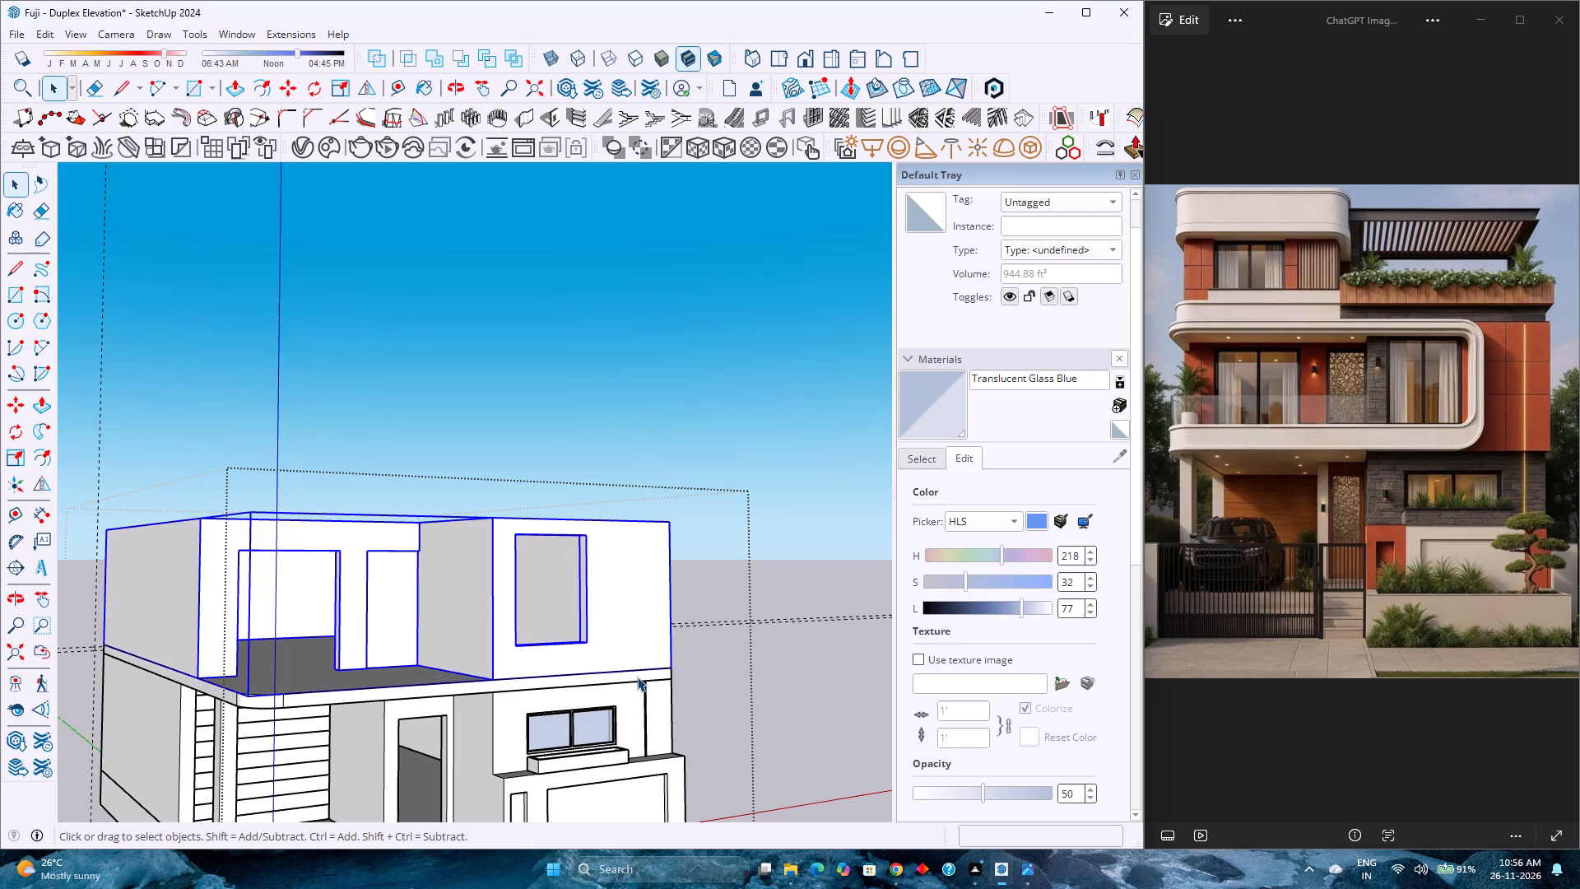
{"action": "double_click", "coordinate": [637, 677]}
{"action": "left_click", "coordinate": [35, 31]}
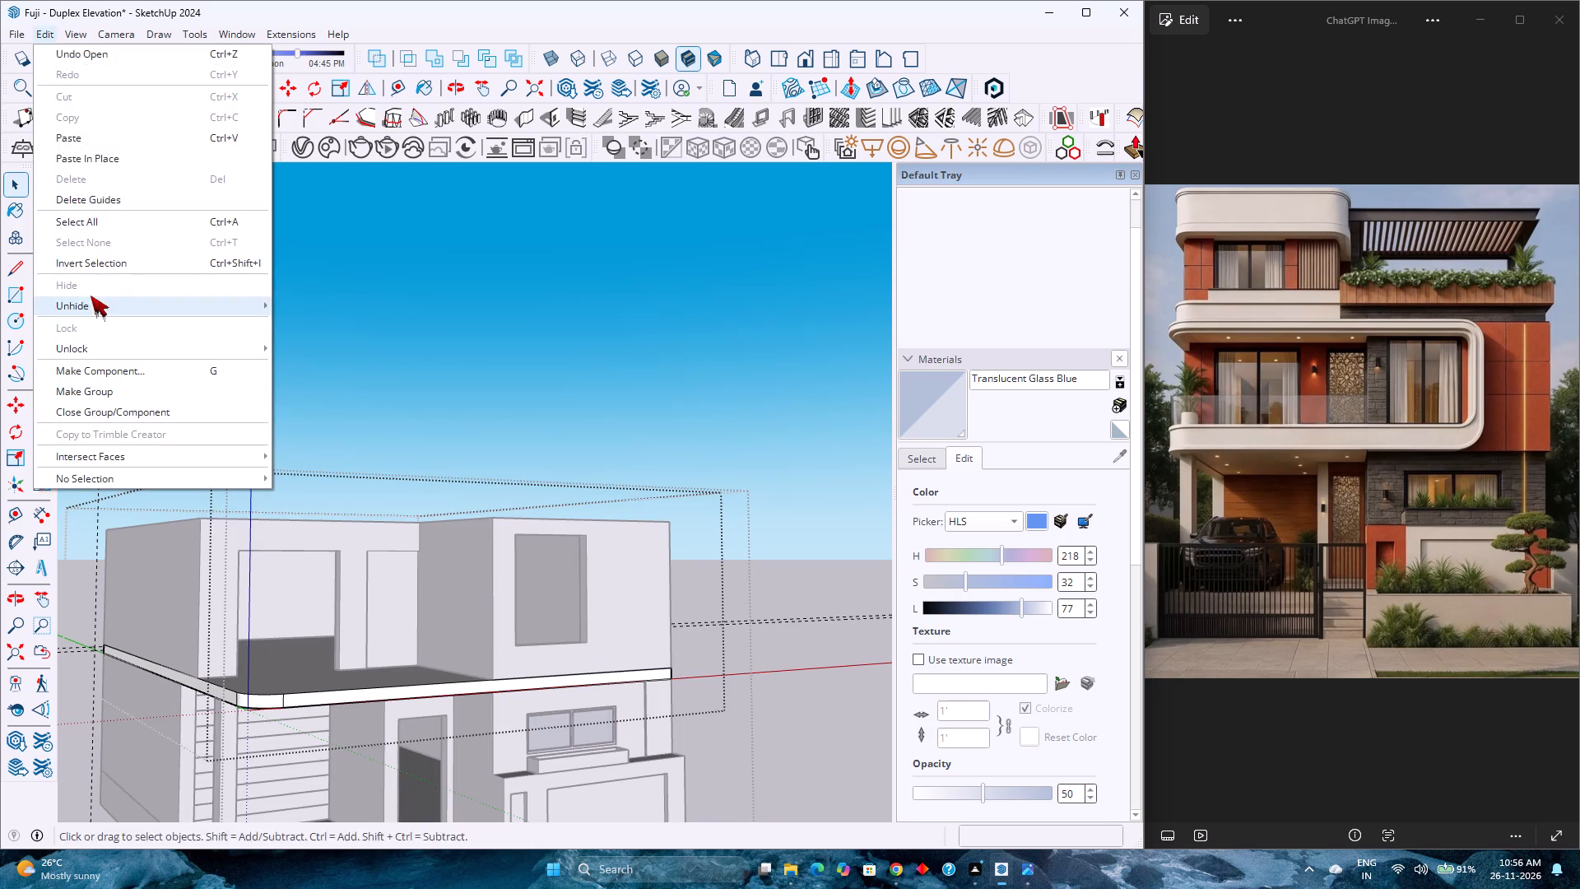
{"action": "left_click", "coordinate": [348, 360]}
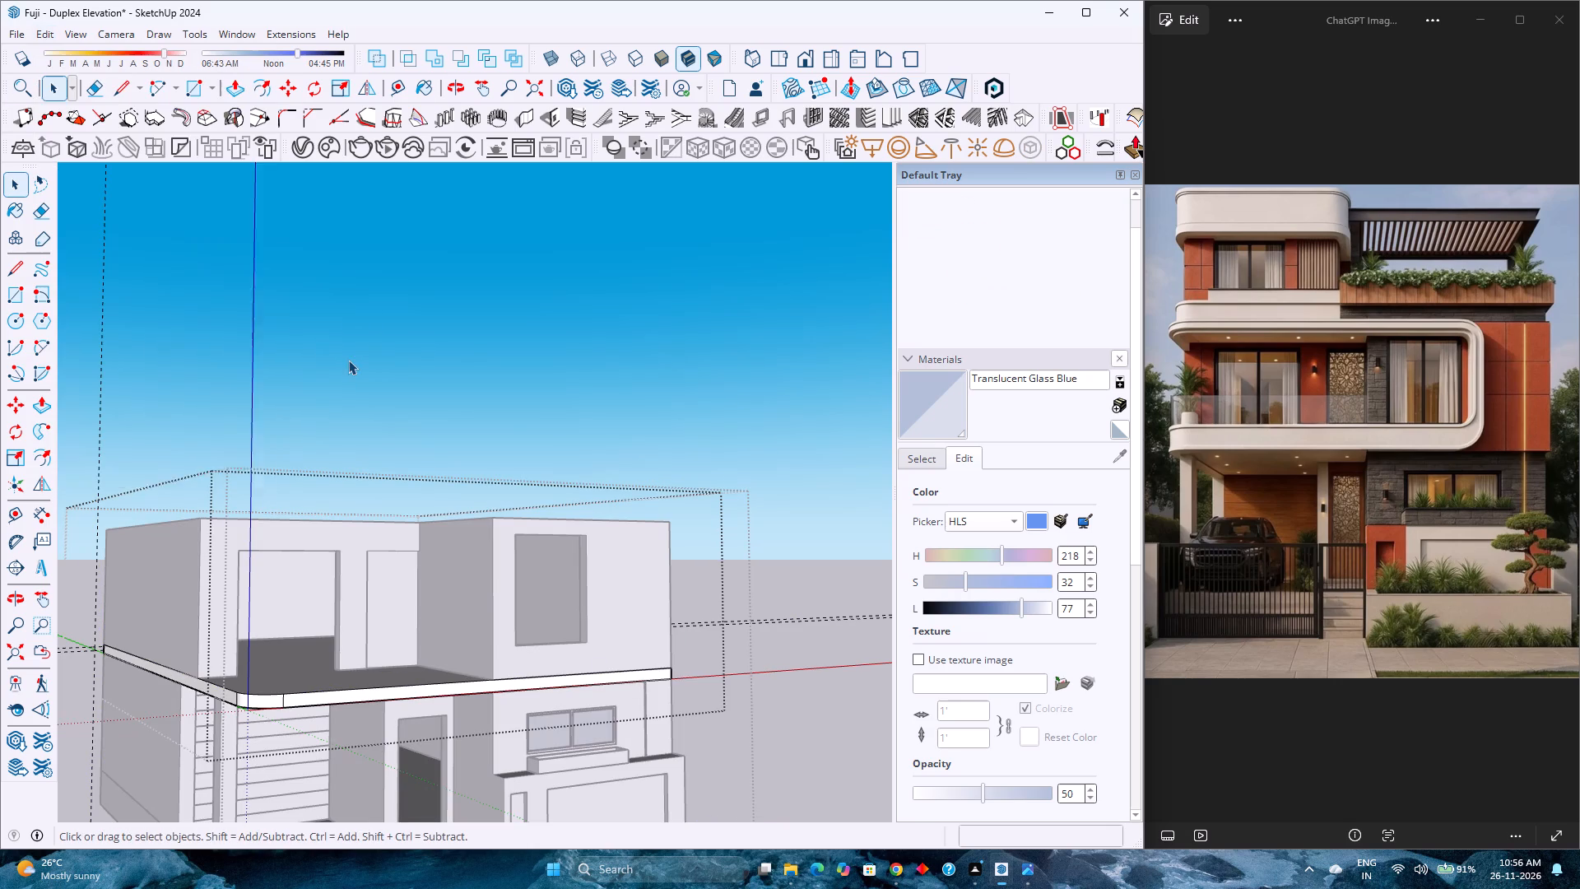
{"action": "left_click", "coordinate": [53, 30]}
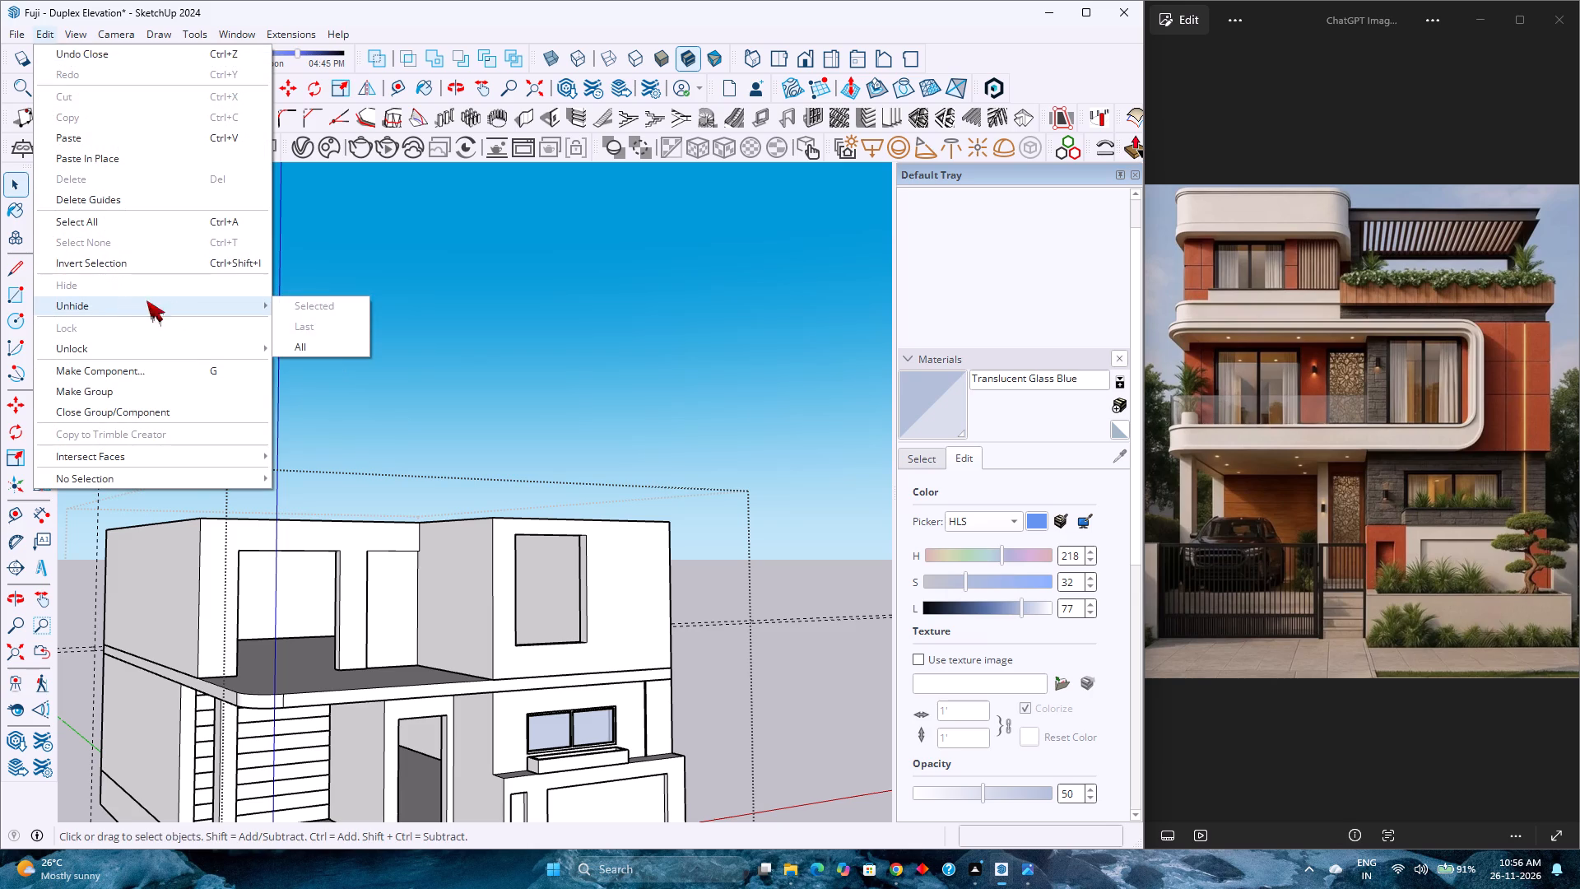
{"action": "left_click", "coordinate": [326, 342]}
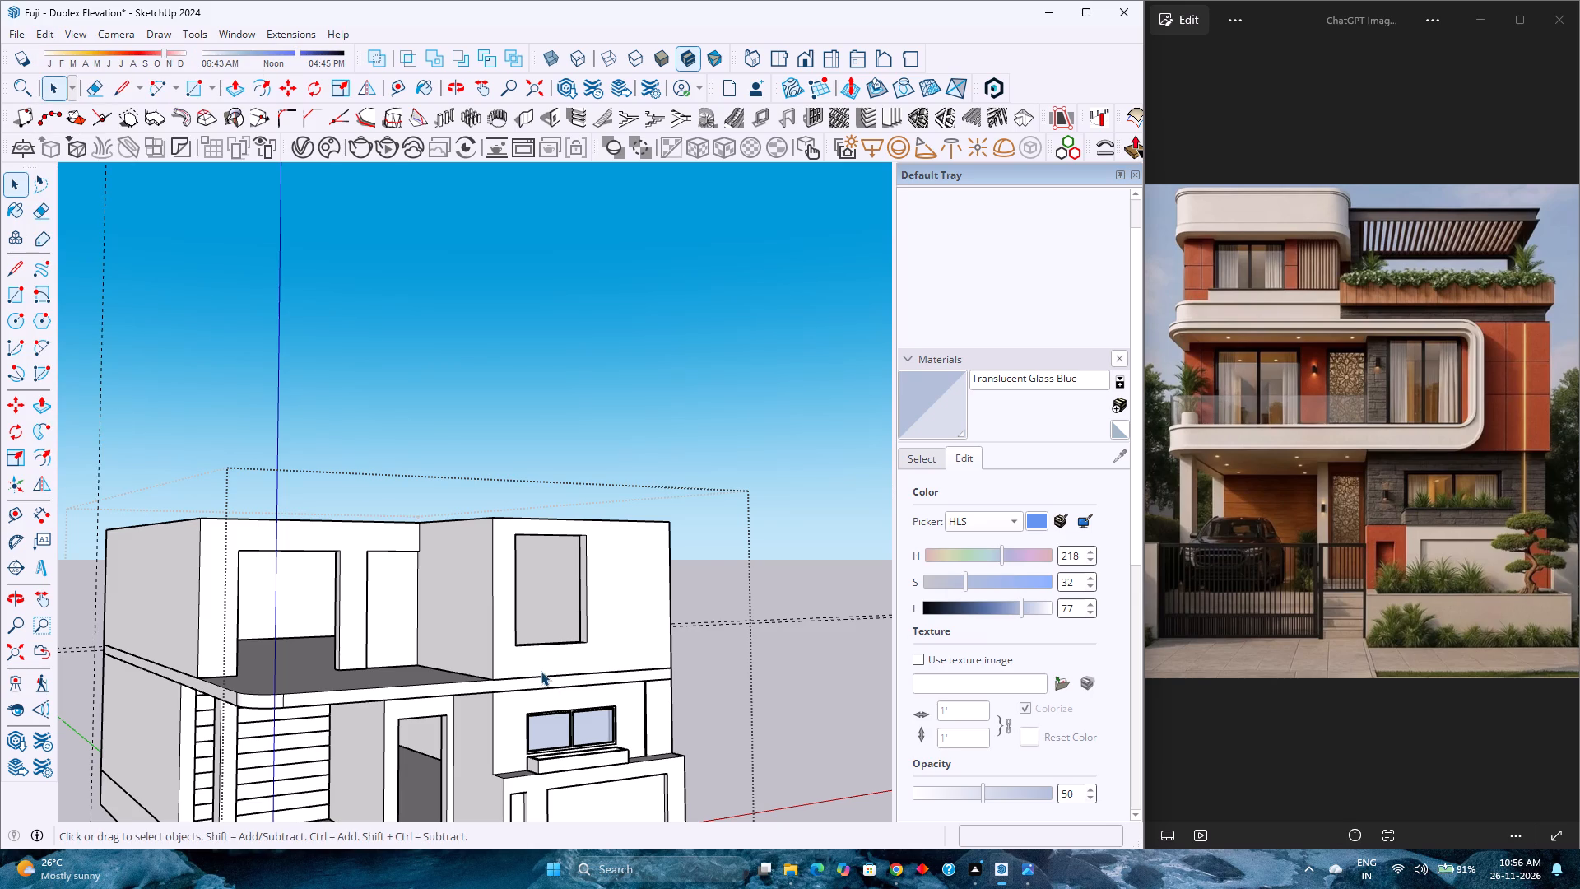
Unhide all hidden geometry inside the first-floor slab group to restore the rounded balcony frame, and close the group.
{"action": "double_click", "coordinate": [544, 677]}
{"action": "scroll", "coordinate": [531, 684], "scroll_direction": "up", "scroll_amount": 2}
{"action": "key", "text": "Escape"}
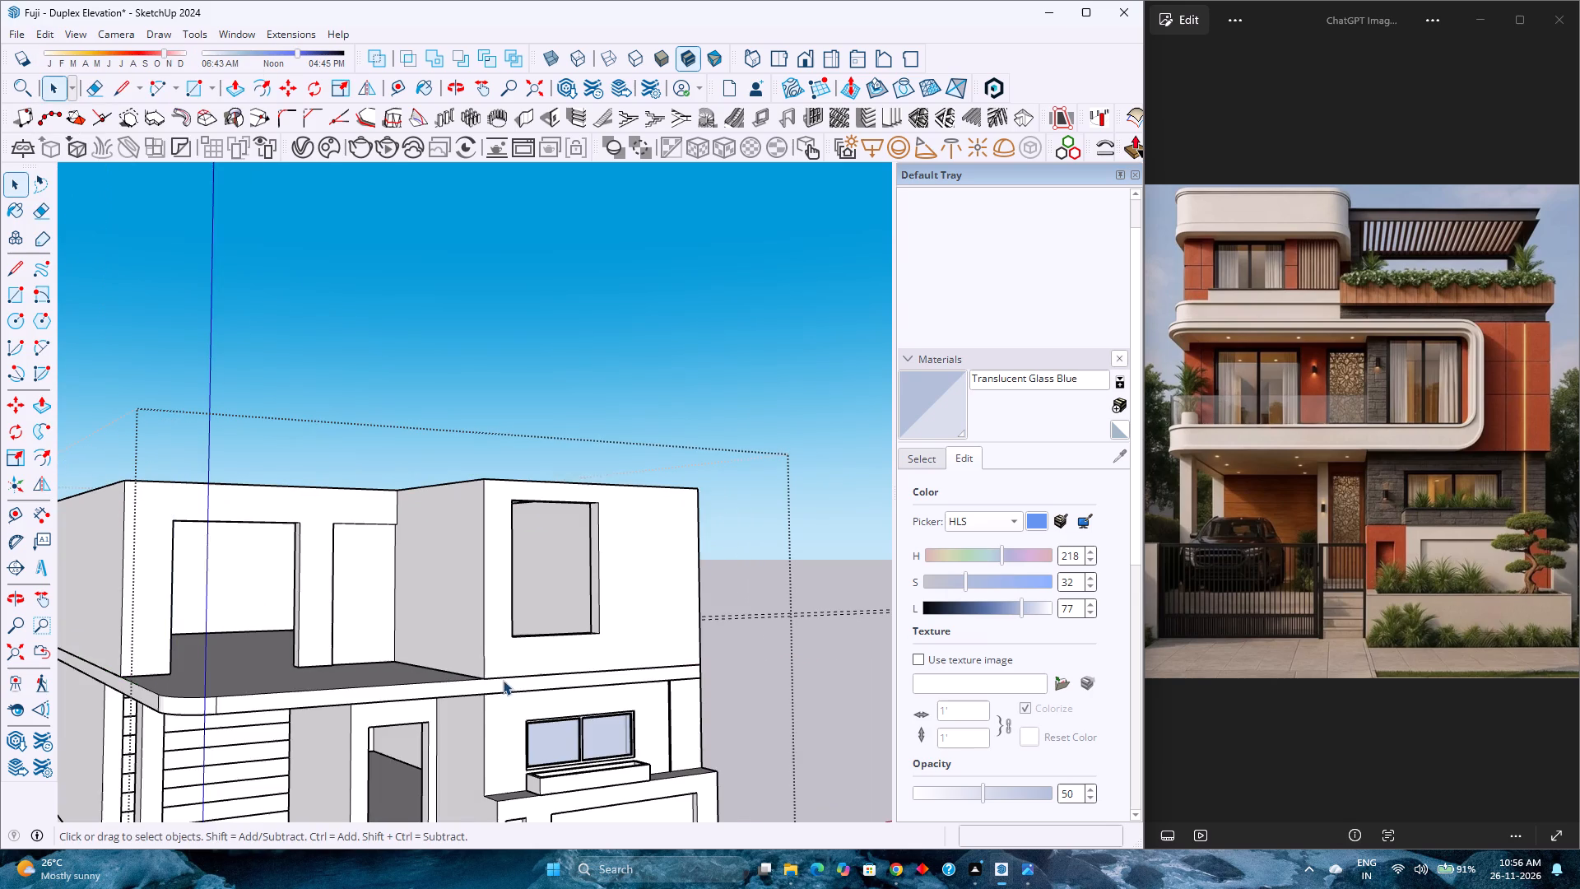
{"action": "double_click", "coordinate": [500, 691]}
{"action": "key", "text": "Escape"}
{"action": "double_click", "coordinate": [492, 685]}
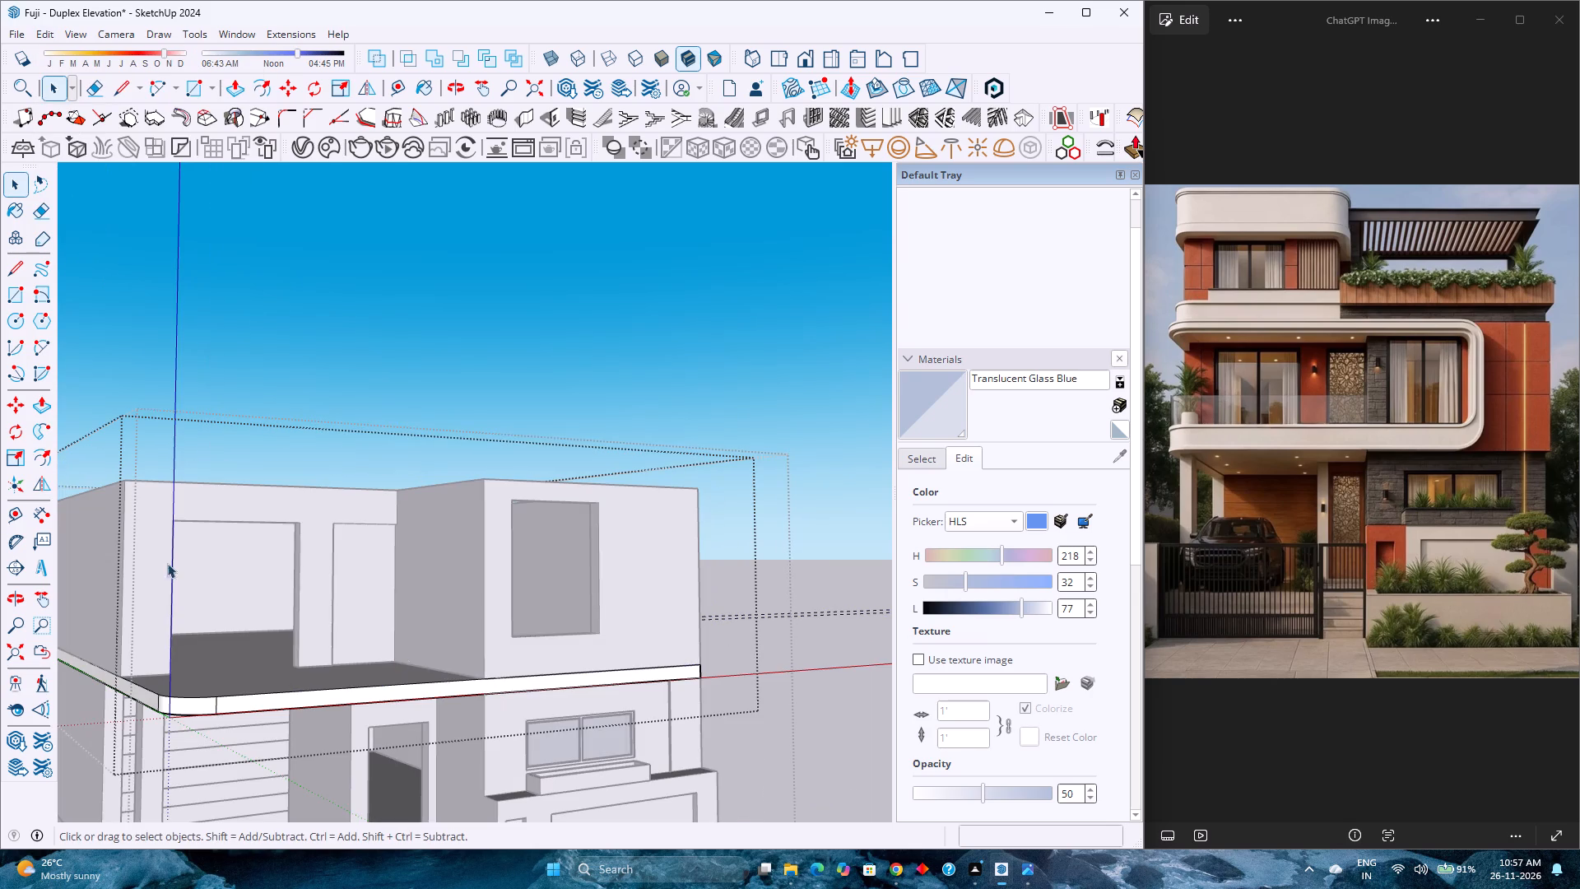
{"action": "left_click", "coordinate": [38, 32]}
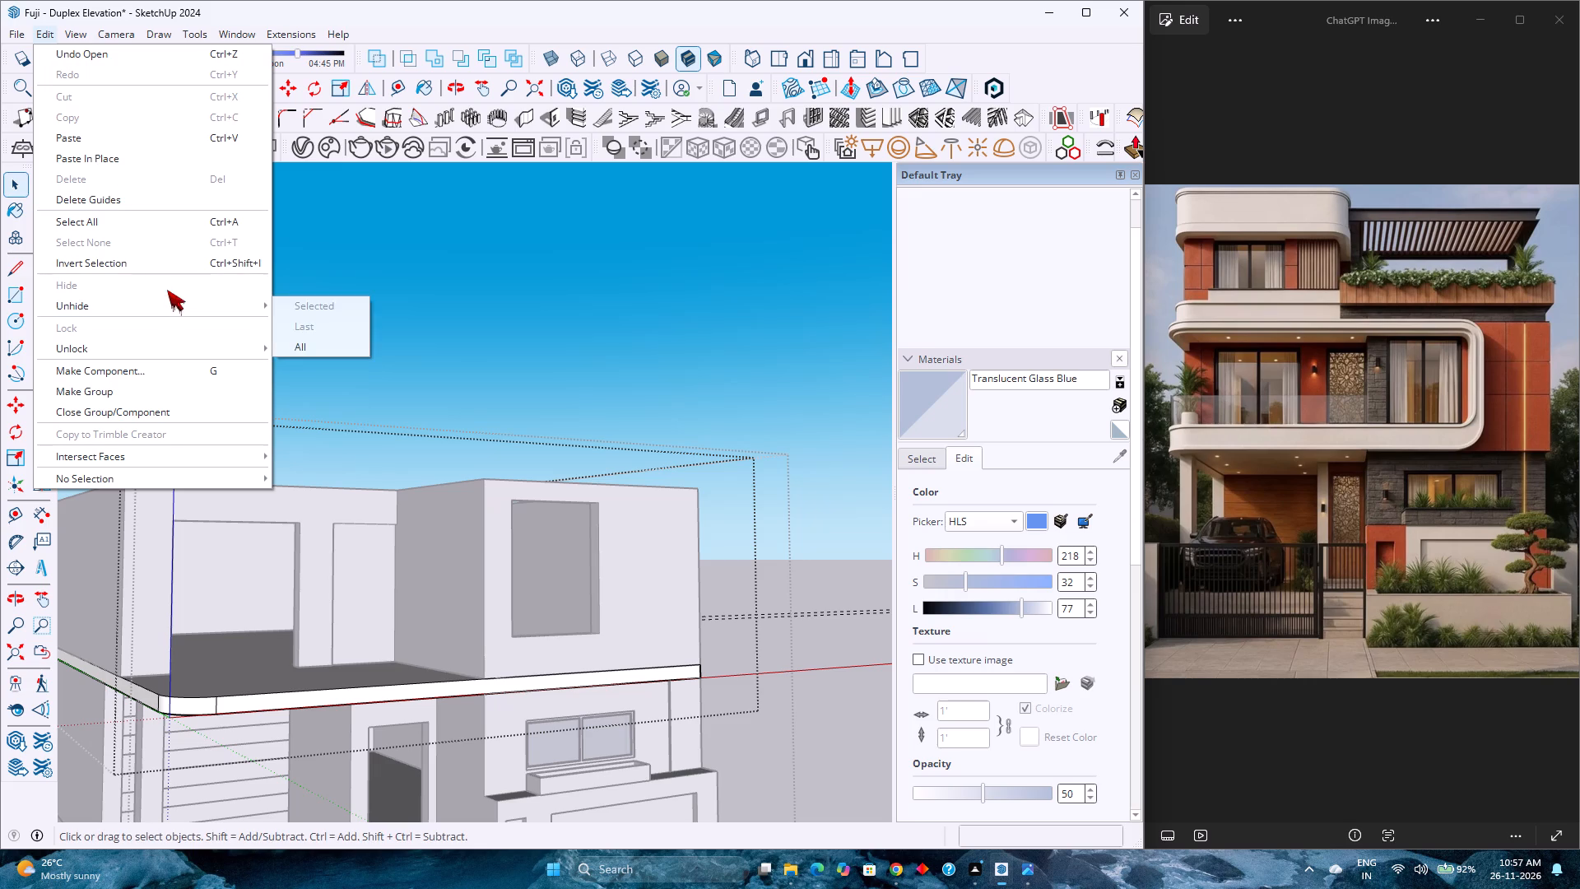
{"action": "left_click", "coordinate": [328, 342]}
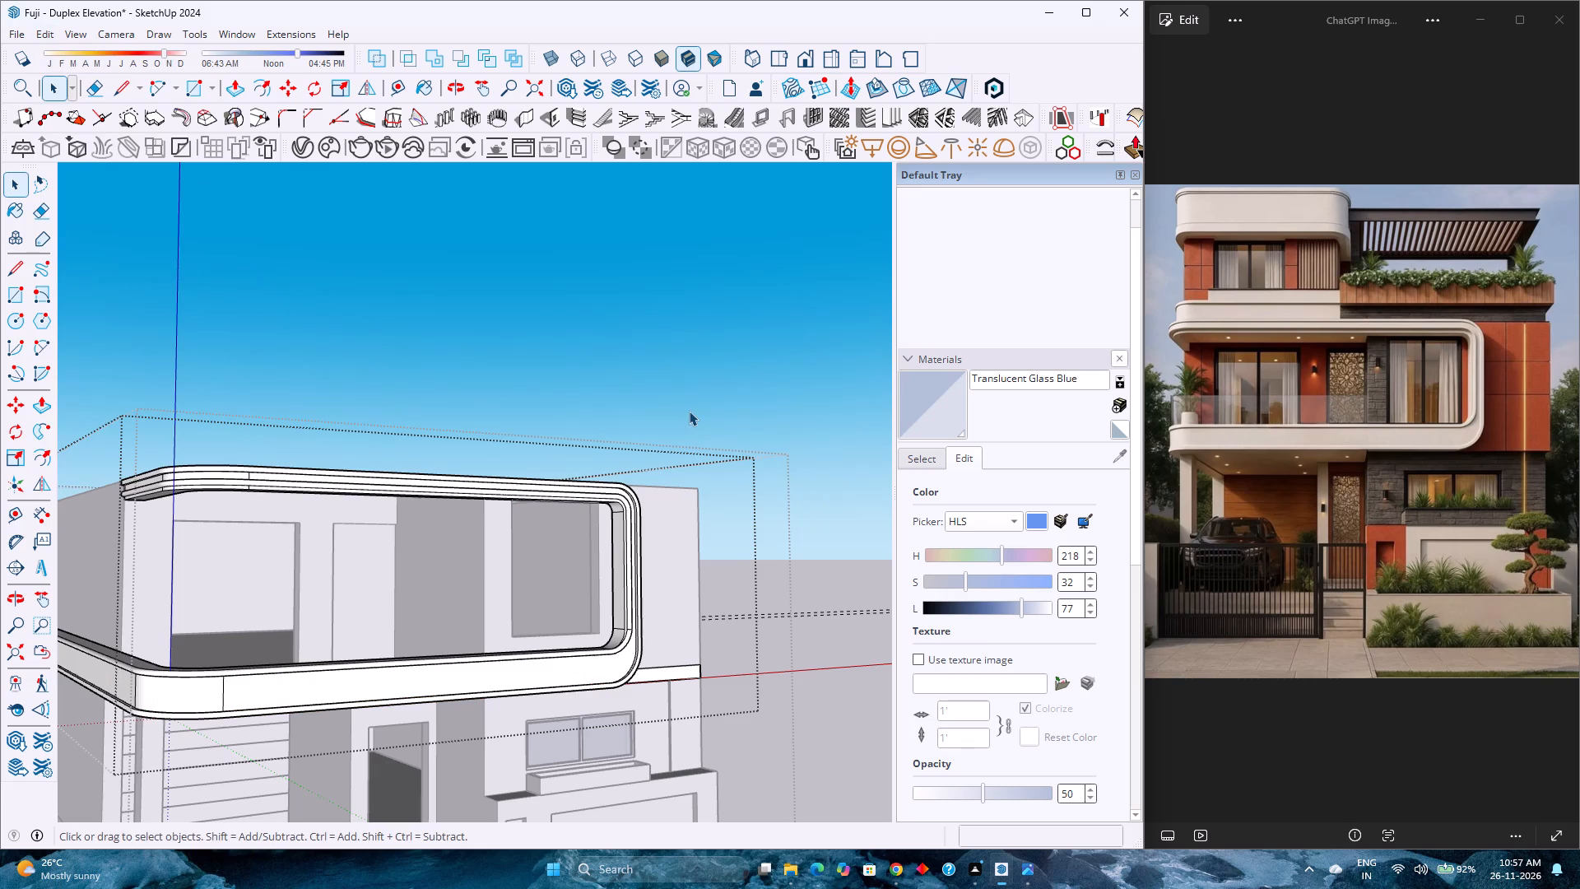
{"action": "left_click", "coordinate": [689, 411]}
Examine from above, below and the front how the first-floor window opening lines up with the rounded balcony frame.
{"action": "scroll", "coordinate": [689, 411], "scroll_direction": "up", "scroll_amount": 1}
{"action": "middle_click_drag", "start_coordinate": [688, 412], "coordinate": [551, 475]}
{"action": "scroll", "coordinate": [551, 472], "scroll_direction": "down", "scroll_amount": 3}
{"action": "scroll", "coordinate": [493, 569], "scroll_direction": "up", "scroll_amount": 4}
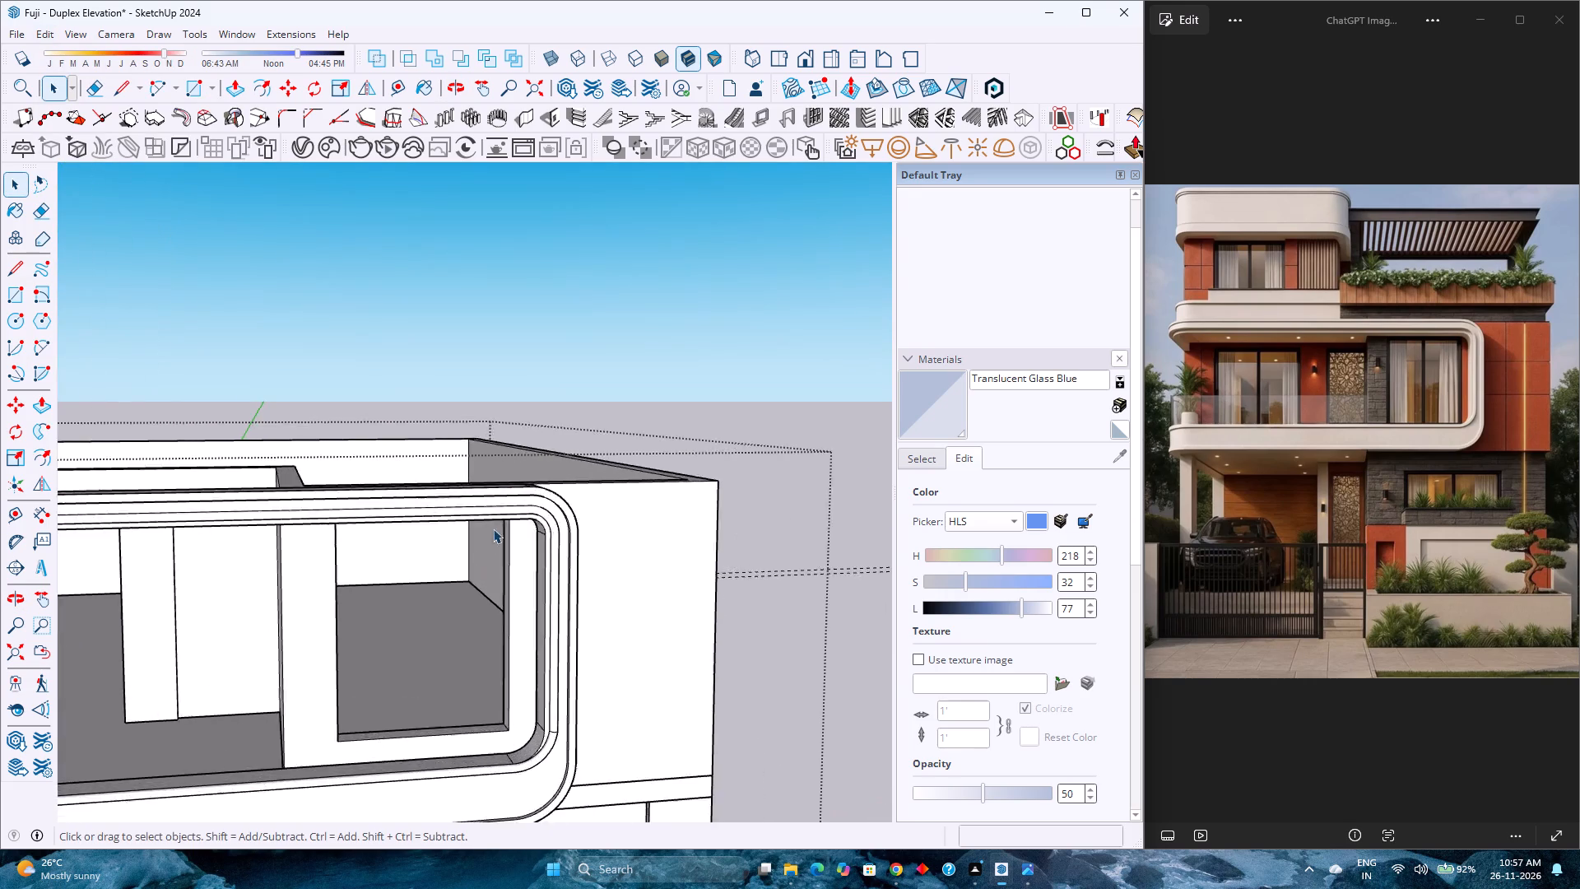
{"action": "middle_click_drag", "start_coordinate": [499, 510], "coordinate": [646, 361]}
{"action": "middle_click", "coordinate": [646, 361]}
{"action": "scroll", "coordinate": [486, 496], "scroll_direction": "up", "scroll_amount": 3}
{"action": "scroll", "coordinate": [448, 528], "scroll_direction": "down", "scroll_amount": 2}
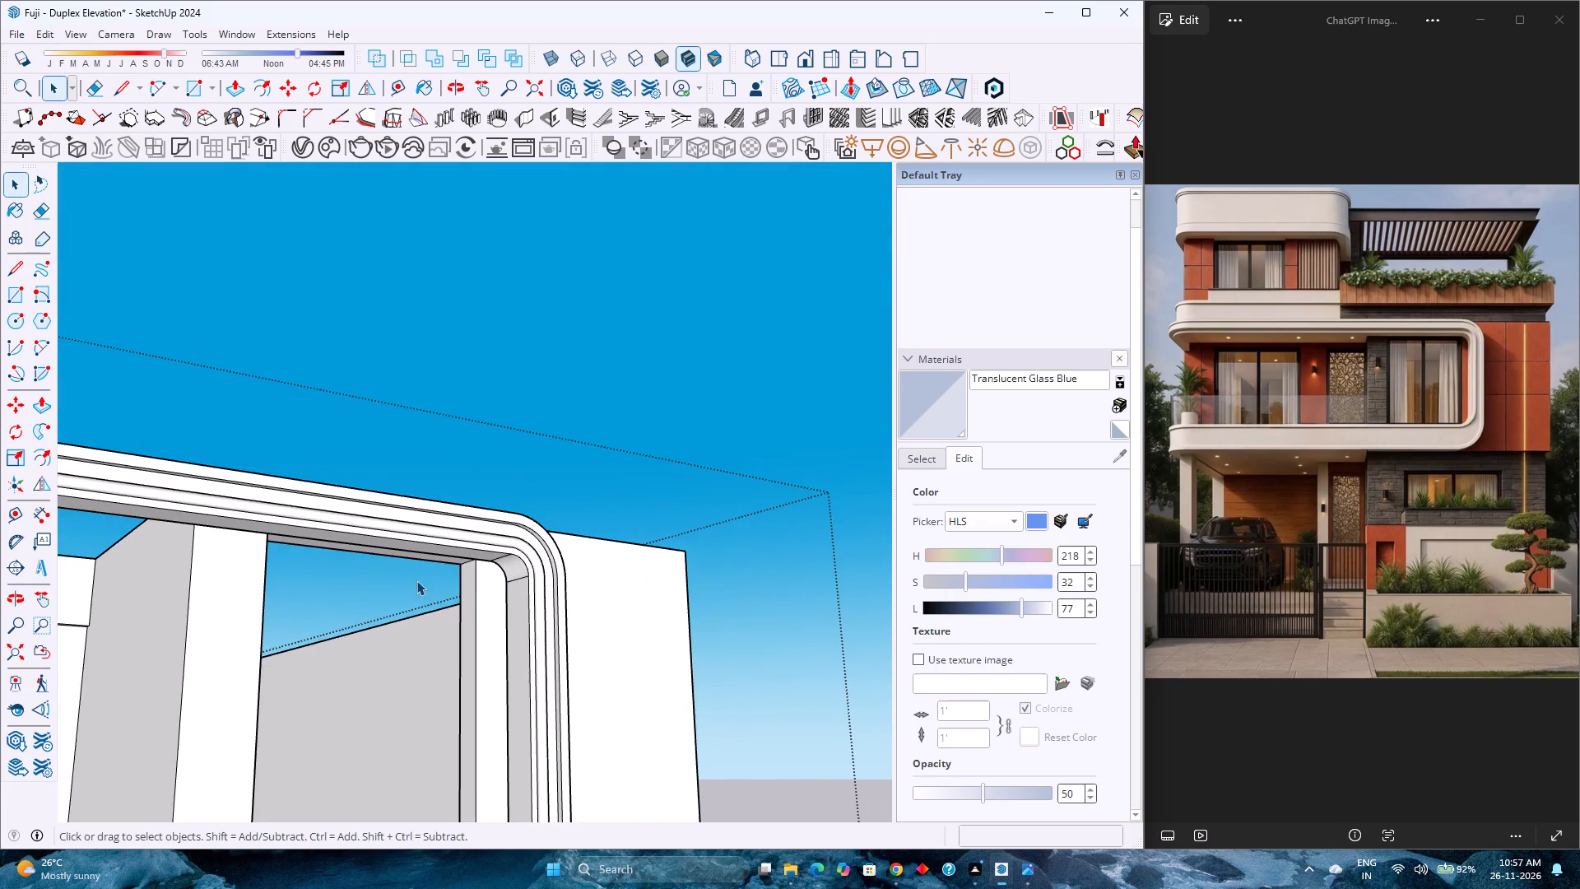
{"action": "middle_click_drag", "start_coordinate": [416, 580], "coordinate": [486, 466]}
{"action": "middle_click", "coordinate": [486, 466]}
{"action": "scroll", "coordinate": [508, 431], "scroll_direction": "up", "scroll_amount": 2}
{"action": "middle_click_drag", "start_coordinate": [508, 431], "coordinate": [419, 551]}
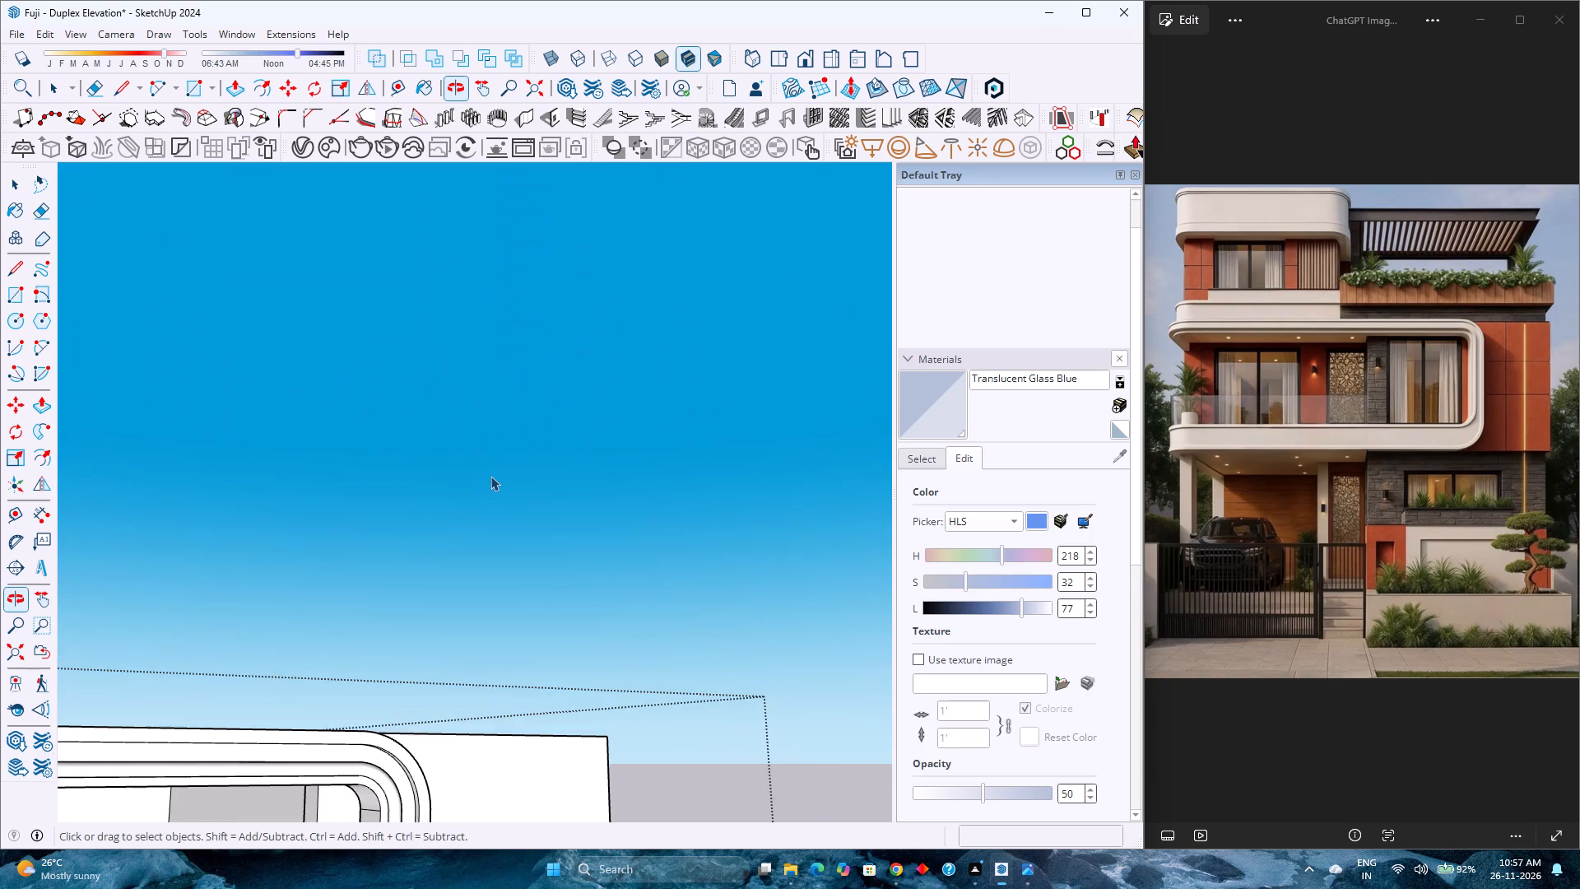
{"action": "scroll", "coordinate": [490, 476], "scroll_direction": "down", "scroll_amount": 11}
{"action": "scroll", "coordinate": [491, 472], "scroll_direction": "up", "scroll_amount": 1}
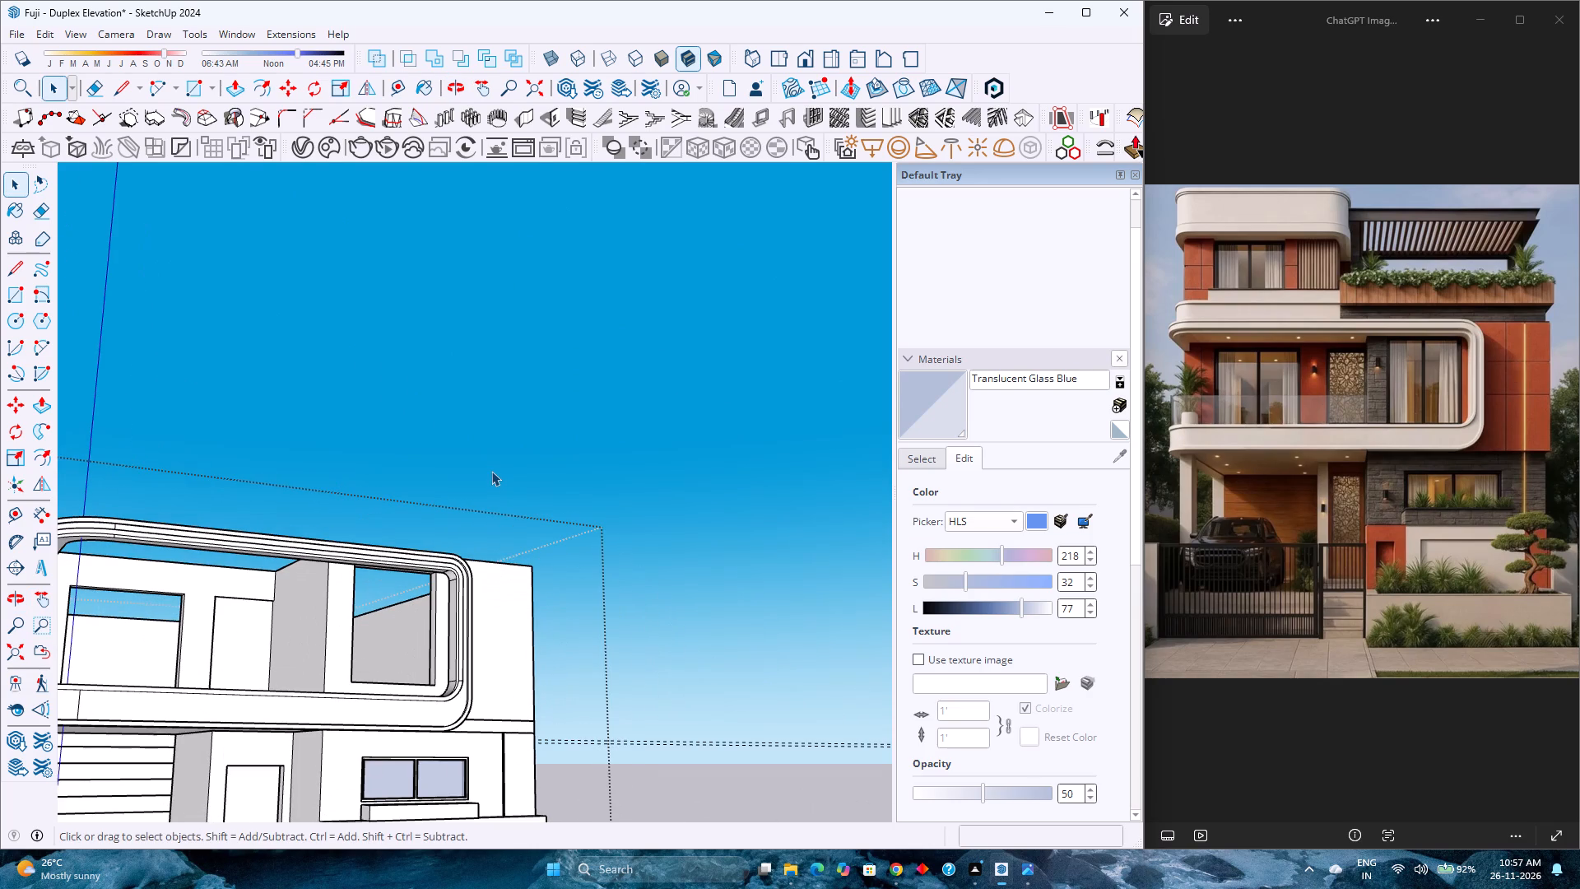
{"action": "scroll", "coordinate": [491, 471], "scroll_direction": "down", "scroll_amount": 4}
{"action": "middle_click_drag", "start_coordinate": [491, 471], "coordinate": [461, 543]}
{"action": "middle_click", "coordinate": [461, 543]}
{"action": "scroll", "coordinate": [434, 643], "scroll_direction": "up", "scroll_amount": 3}
{"action": "middle_click_drag", "start_coordinate": [425, 665], "coordinate": [445, 618], "text": "shift"}
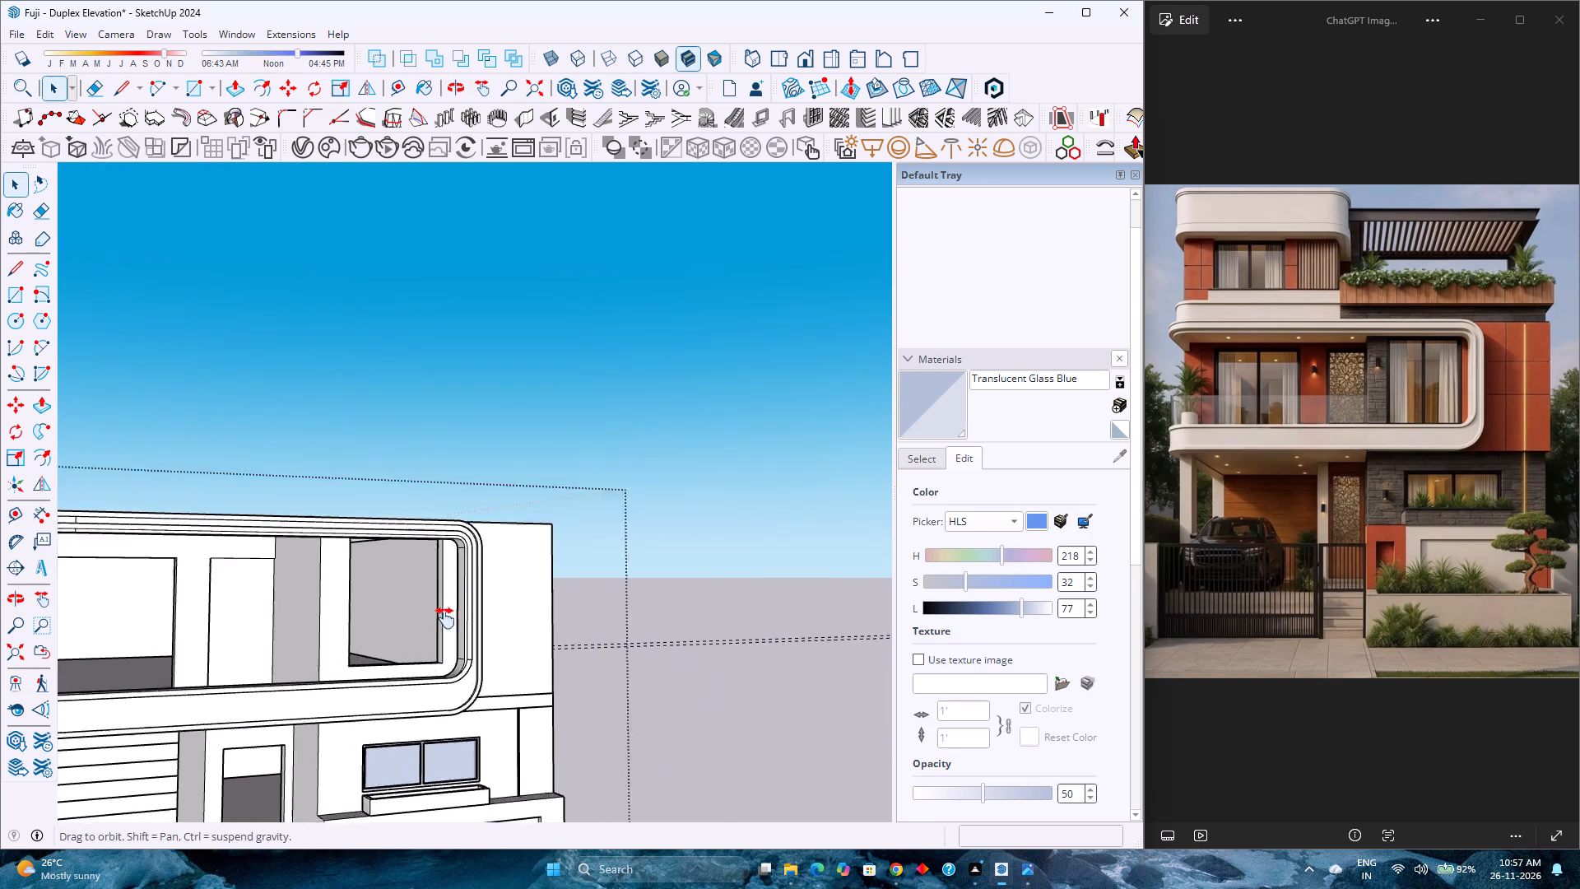
In the first-floor wall group, Push/Pull the window opening's sill face 9" down to the balcony frame's inner edge.
{"action": "scroll", "coordinate": [445, 618], "scroll_direction": "up", "scroll_amount": 2}
{"action": "middle_click_drag", "start_coordinate": [445, 618], "coordinate": [482, 535], "text": "shift"}
{"action": "middle_click_drag", "start_coordinate": [481, 531], "coordinate": [497, 640]}
{"action": "middle_click", "coordinate": [497, 640]}
{"action": "scroll", "coordinate": [462, 721], "scroll_direction": "up", "scroll_amount": 6}
{"action": "double_click", "coordinate": [456, 668]}
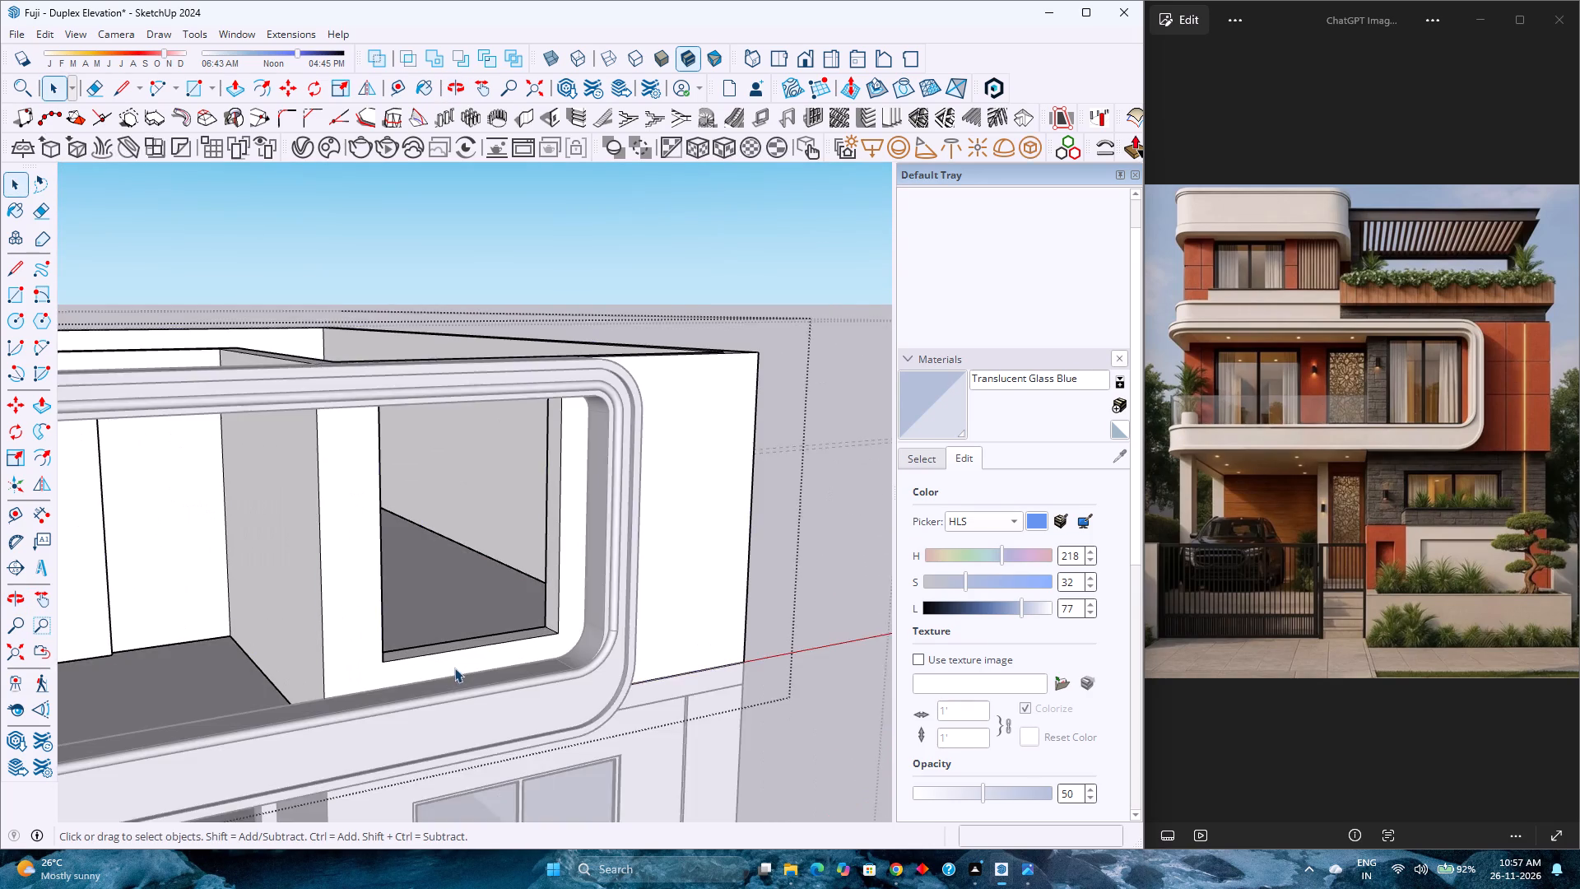
{"action": "scroll", "coordinate": [454, 668], "scroll_direction": "up", "scroll_amount": 3}
{"action": "key", "text": "p"}
{"action": "scroll", "coordinate": [448, 629], "scroll_direction": "up", "scroll_amount": 3}
{"action": "left_click", "coordinate": [448, 645]}
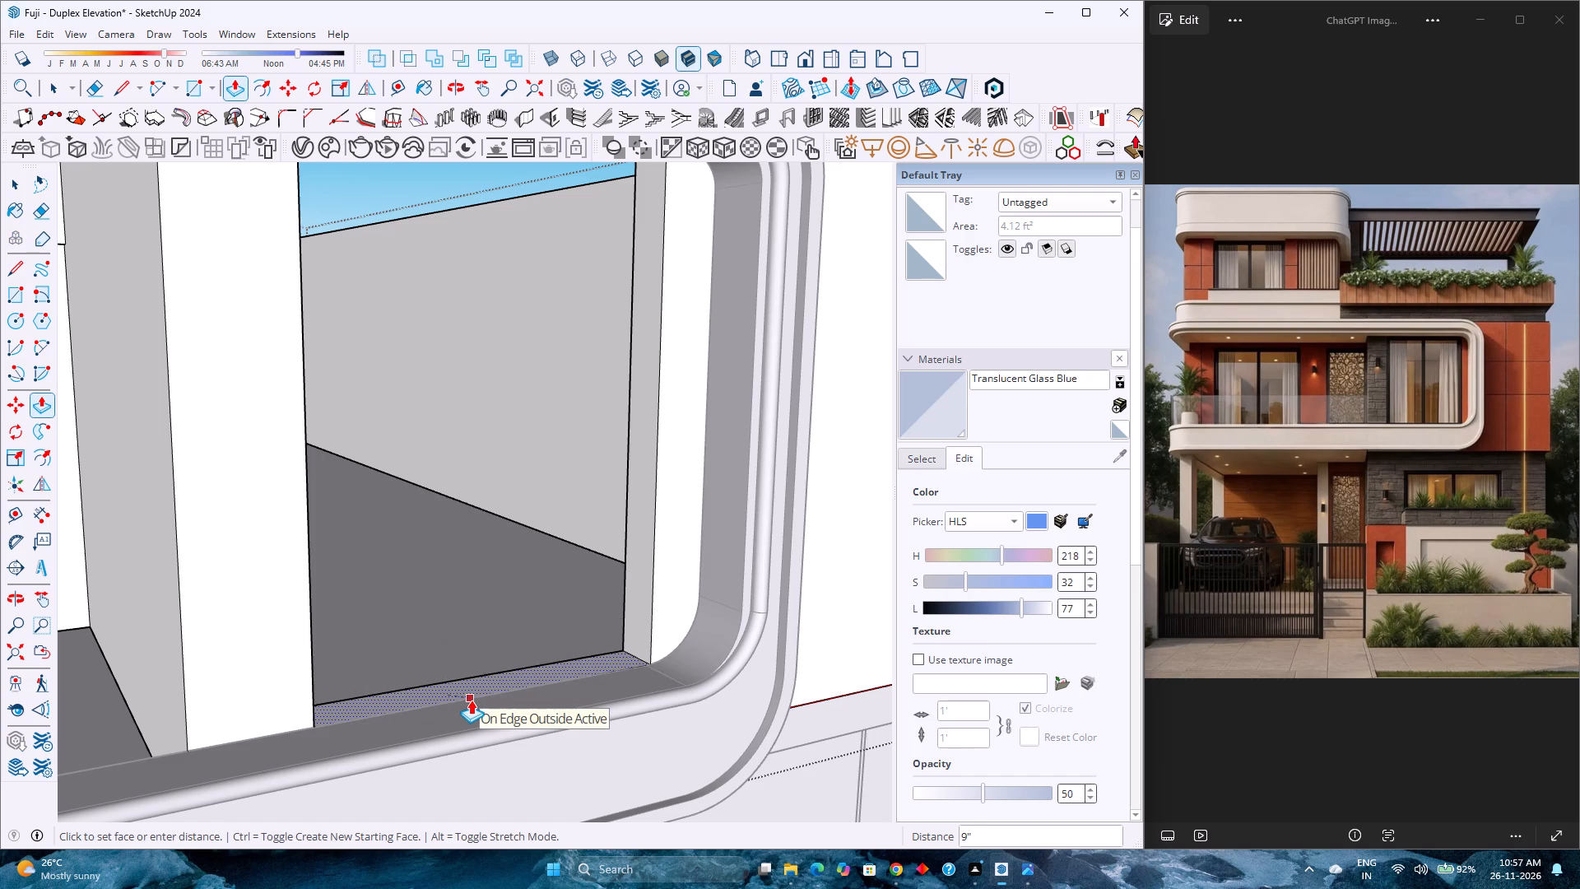
{"action": "left_click", "coordinate": [472, 704]}
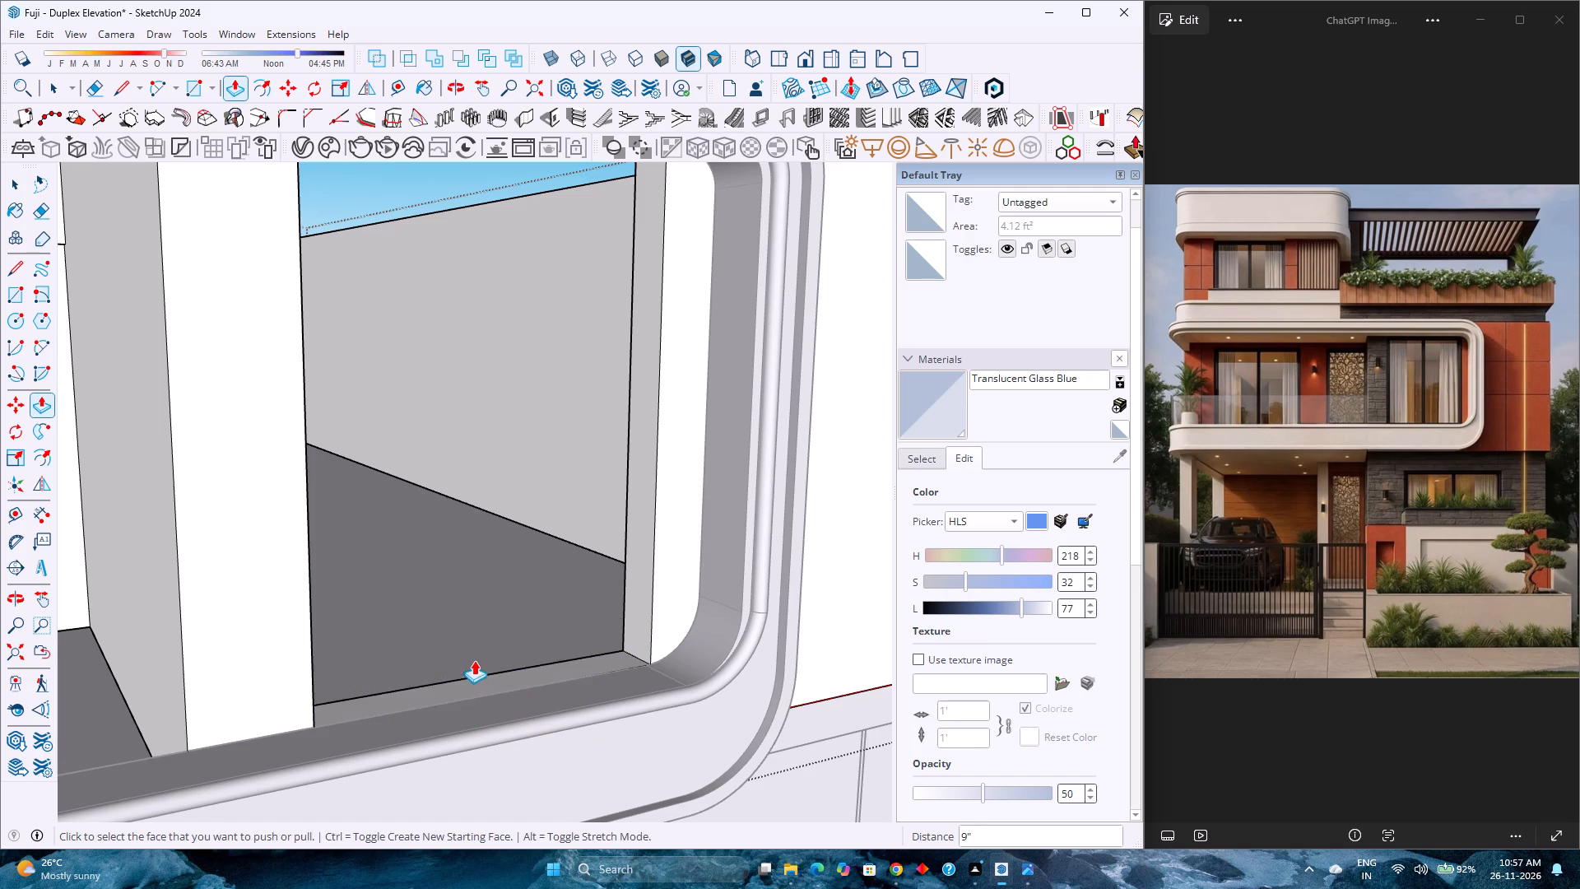
Push/Pull the head face of the first-floor window opening 6" downward and close the wall group.
{"action": "scroll", "coordinate": [474, 660], "scroll_direction": "down", "scroll_amount": 8}
{"action": "middle_click_drag", "start_coordinate": [504, 612], "coordinate": [500, 724], "text": "shift"}
{"action": "middle_click_drag", "start_coordinate": [473, 677], "coordinate": [602, 501]}
{"action": "scroll", "coordinate": [705, 275], "scroll_direction": "up", "scroll_amount": 2}
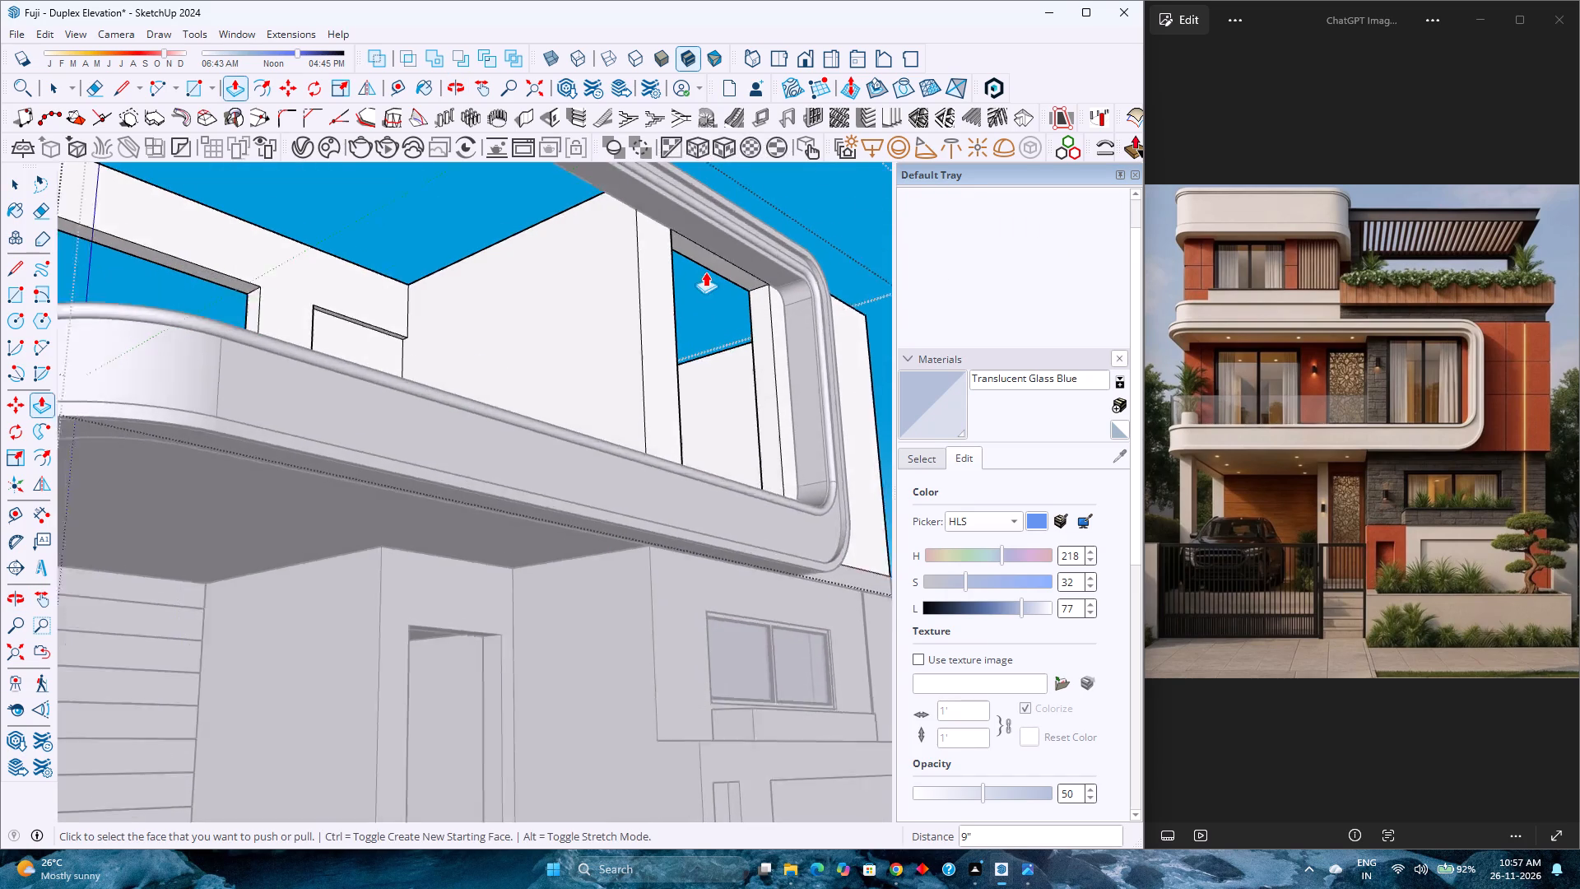
{"action": "scroll", "coordinate": [705, 272], "scroll_direction": "up", "scroll_amount": 4}
{"action": "left_click", "coordinate": [742, 279]}
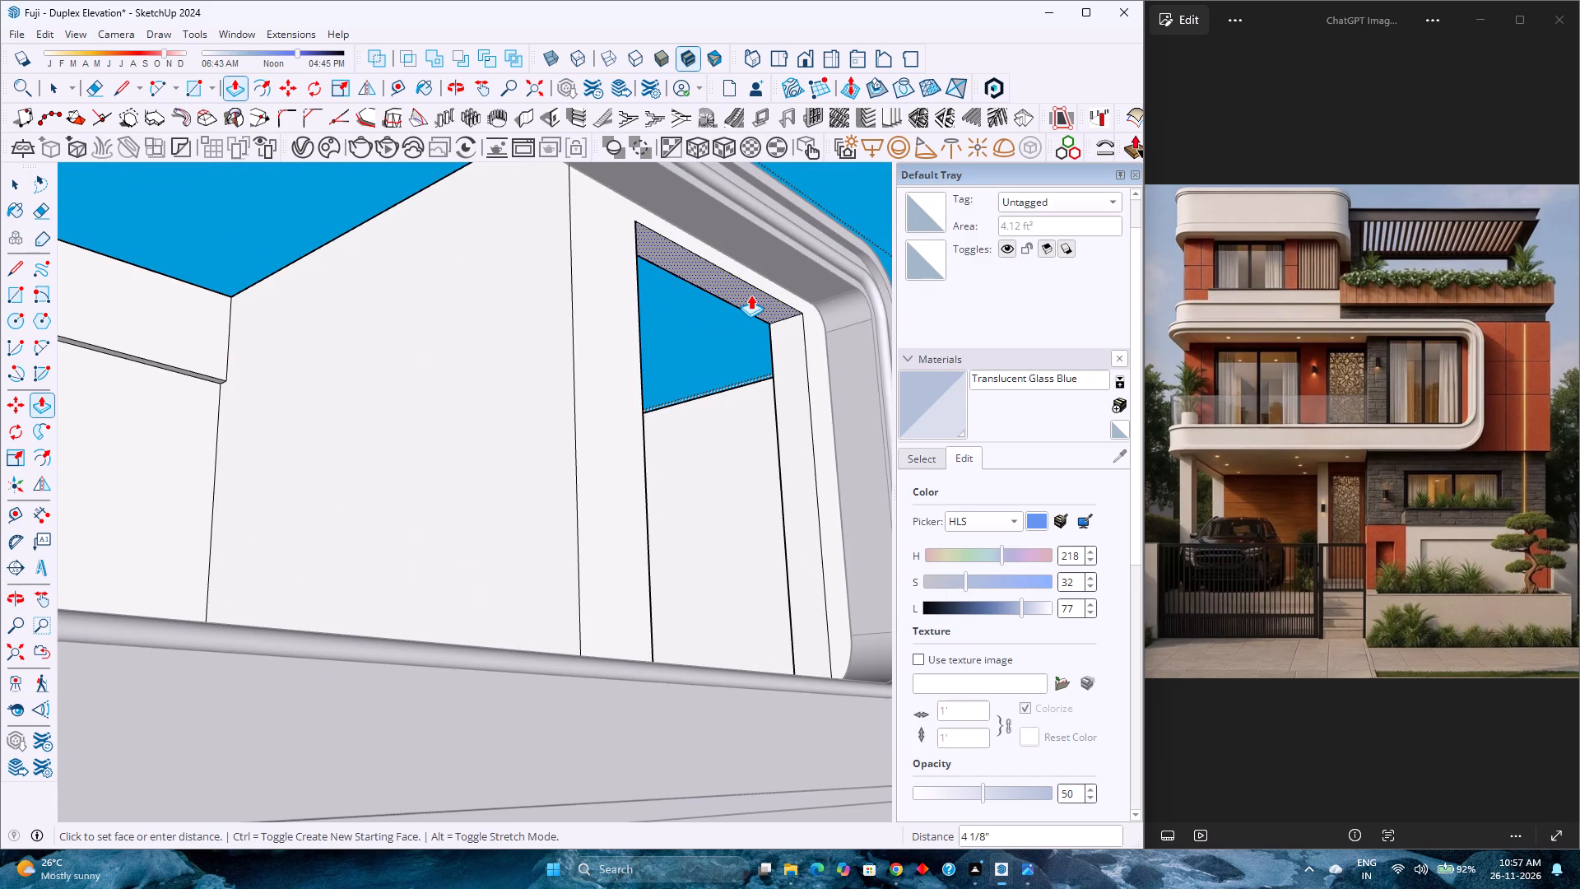
{"action": "key", "text": "6"}
{"action": "key", "text": "Return"}
{"action": "middle_click_drag", "start_coordinate": [753, 295], "coordinate": [602, 342]}
{"action": "middle_click", "coordinate": [602, 342]}
{"action": "key", "text": "space"}
{"action": "scroll", "coordinate": [598, 341], "scroll_direction": "down", "scroll_amount": 8}
{"action": "key", "text": "Escape"}
{"action": "scroll", "coordinate": [598, 340], "scroll_direction": "down", "scroll_amount": 3}
Delete the horizontal guide lines inside the slab and balcony frame group, and close the group.
{"action": "middle_click_drag", "start_coordinate": [598, 340], "coordinate": [449, 502]}
{"action": "scroll", "coordinate": [524, 451], "scroll_direction": "down", "scroll_amount": 3}
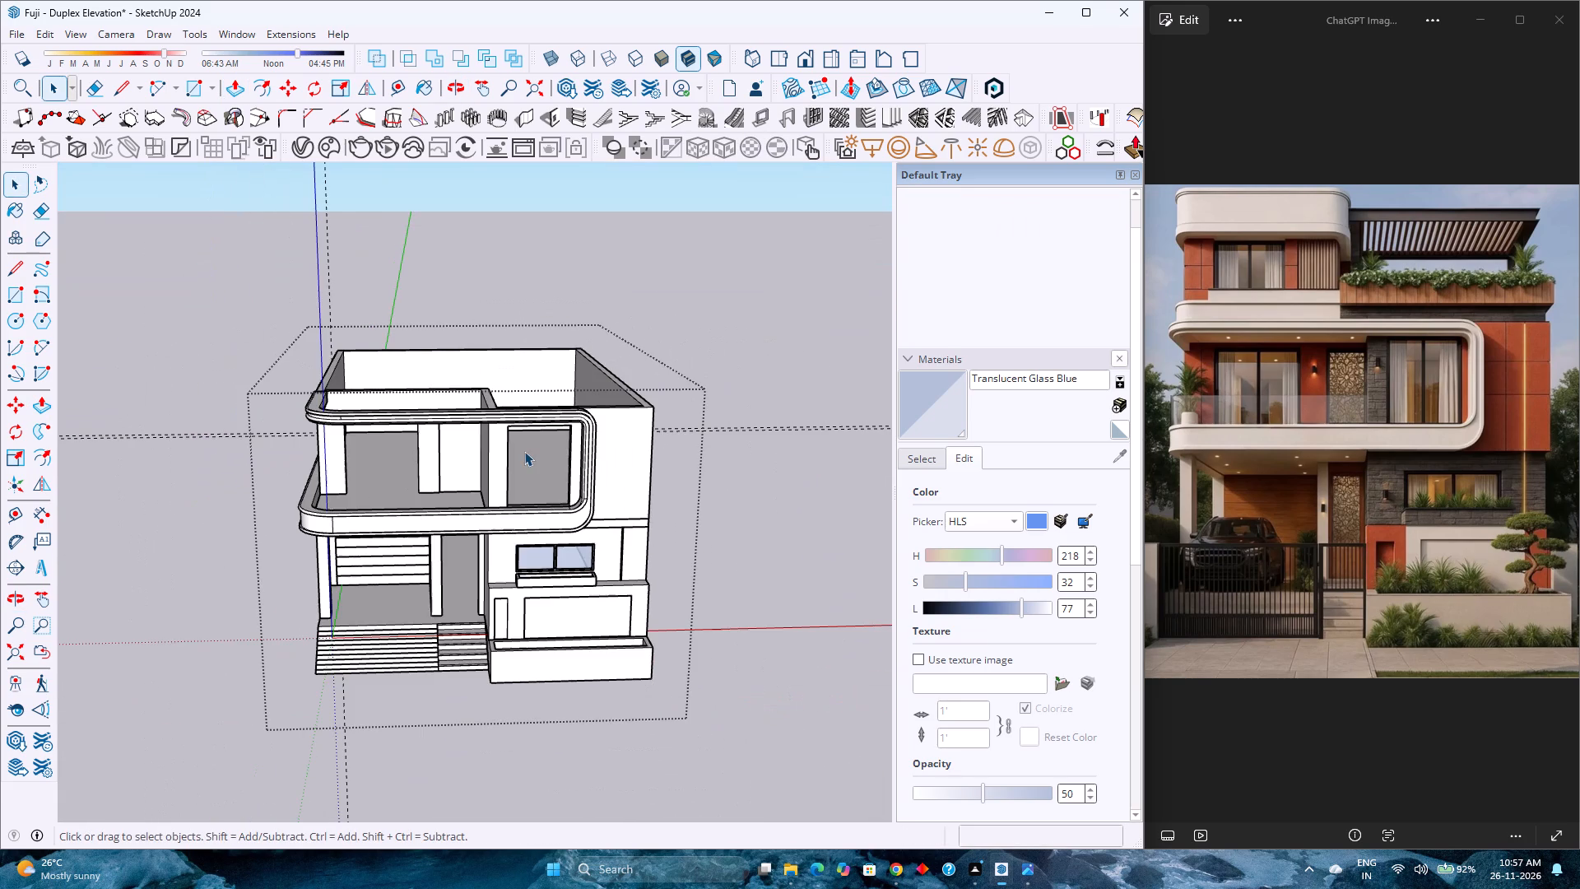
{"action": "scroll", "coordinate": [546, 425], "scroll_direction": "up", "scroll_amount": 3}
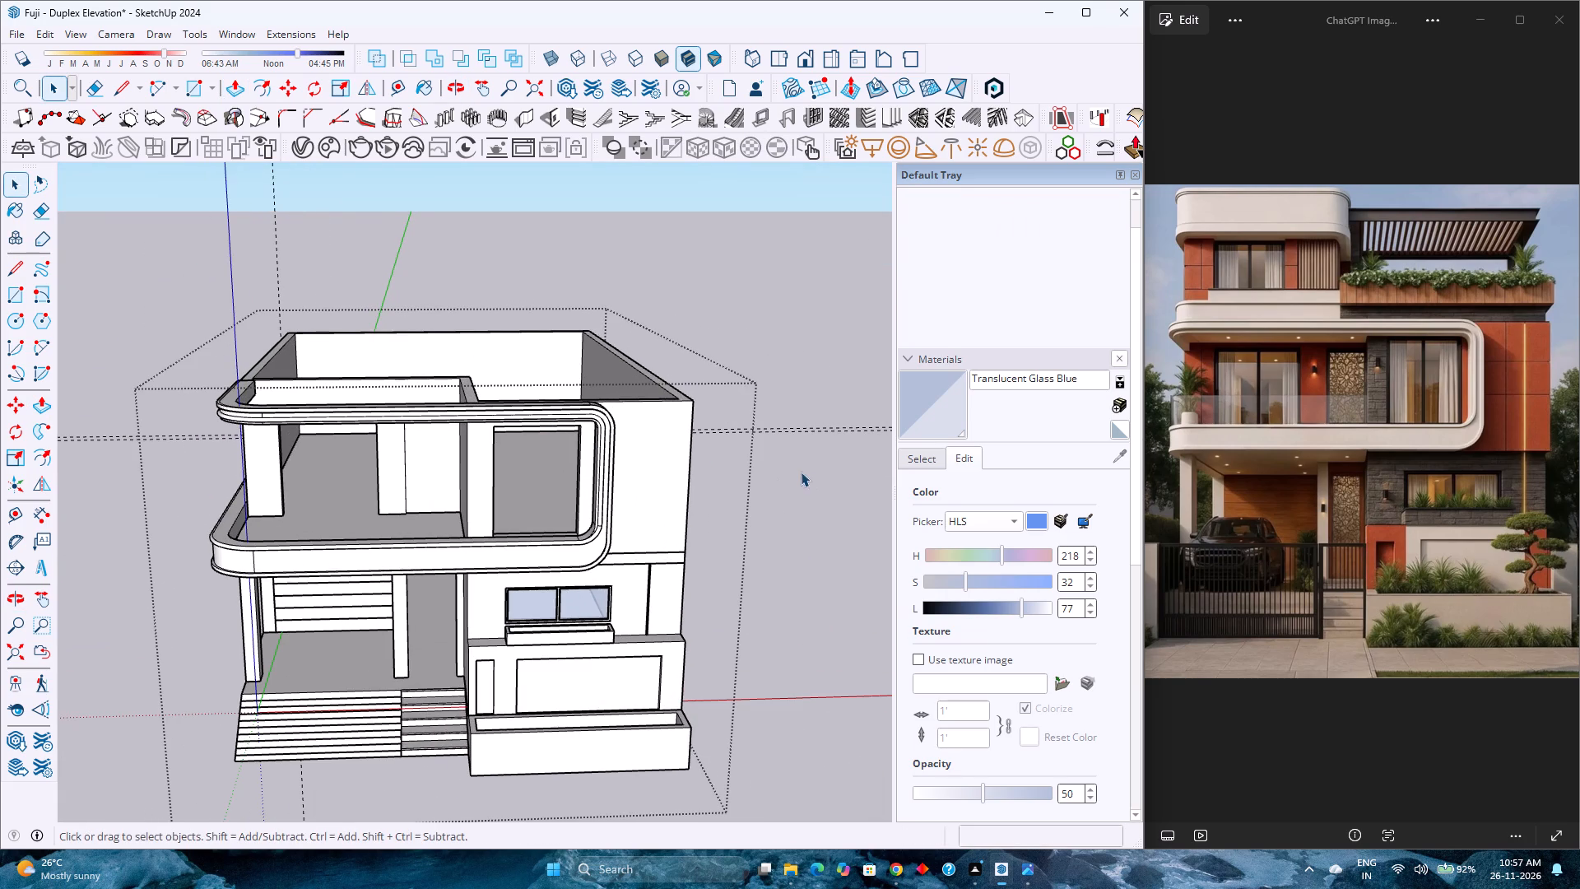
{"action": "left_click_drag", "start_coordinate": [794, 470], "coordinate": [752, 349]}
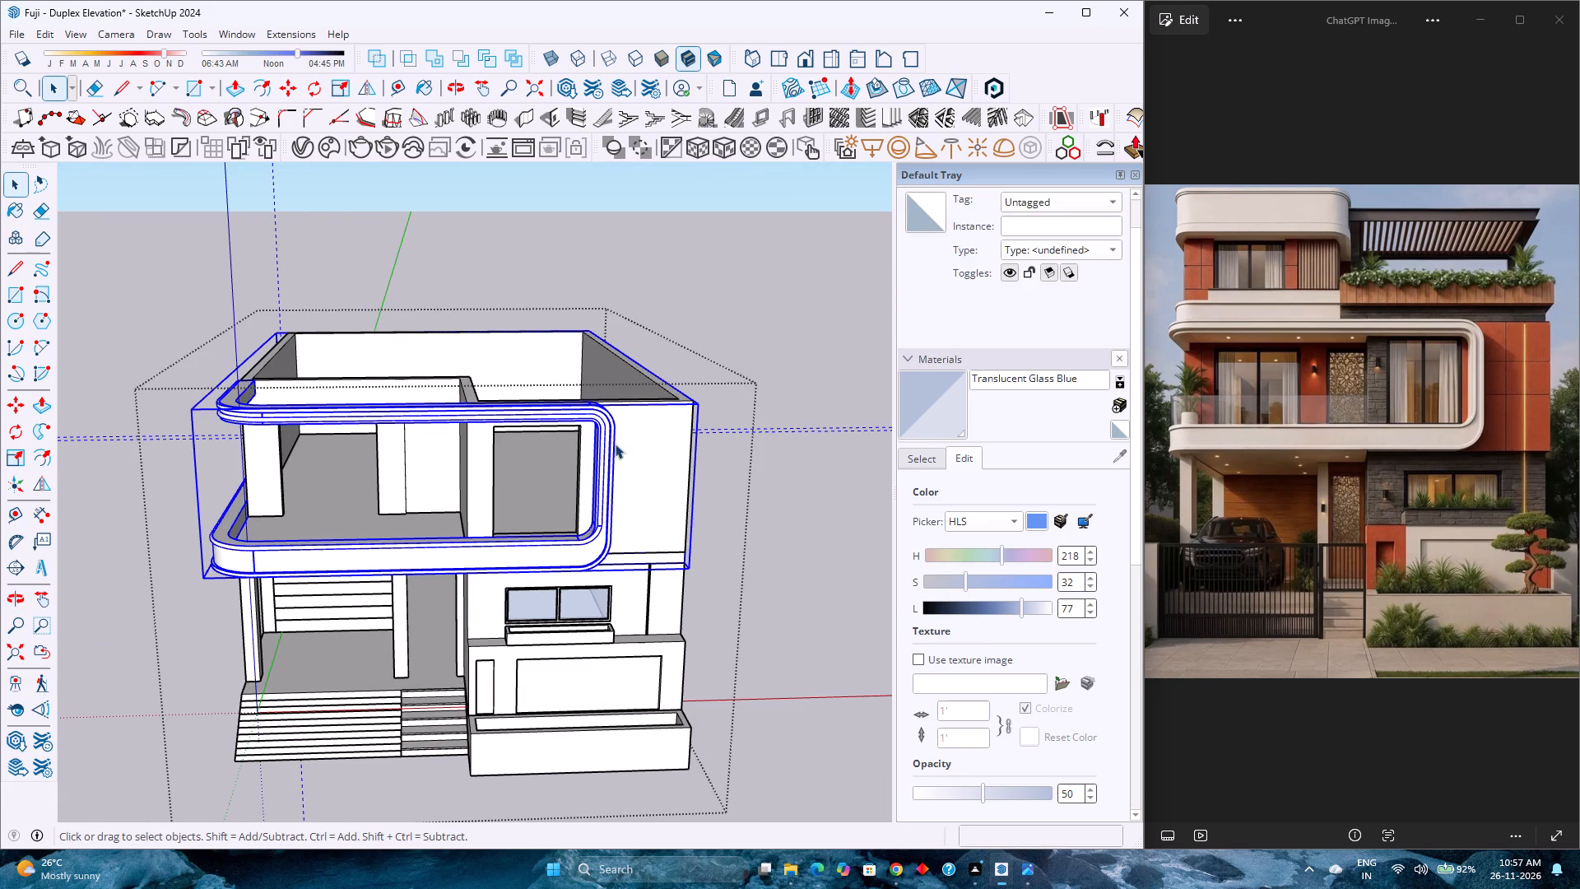
{"action": "double_click", "coordinate": [645, 425]}
{"action": "scroll", "coordinate": [762, 438], "scroll_direction": "up", "scroll_amount": 3}
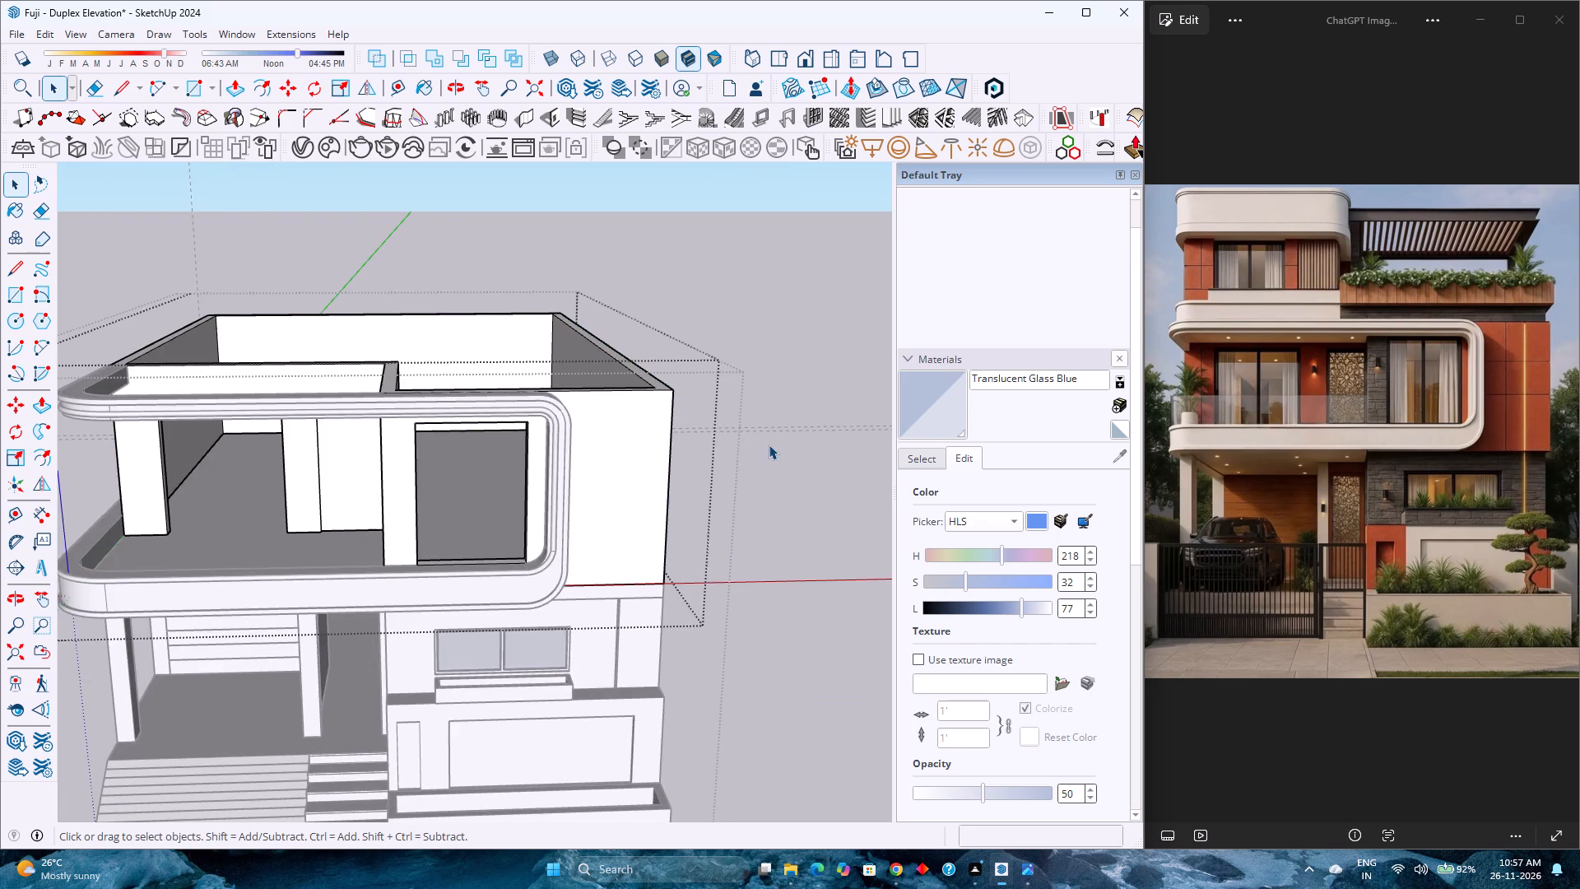
{"action": "scroll", "coordinate": [757, 442], "scroll_direction": "down", "scroll_amount": 3}
{"action": "key", "text": "Escape"}
{"action": "double_click", "coordinate": [778, 429]}
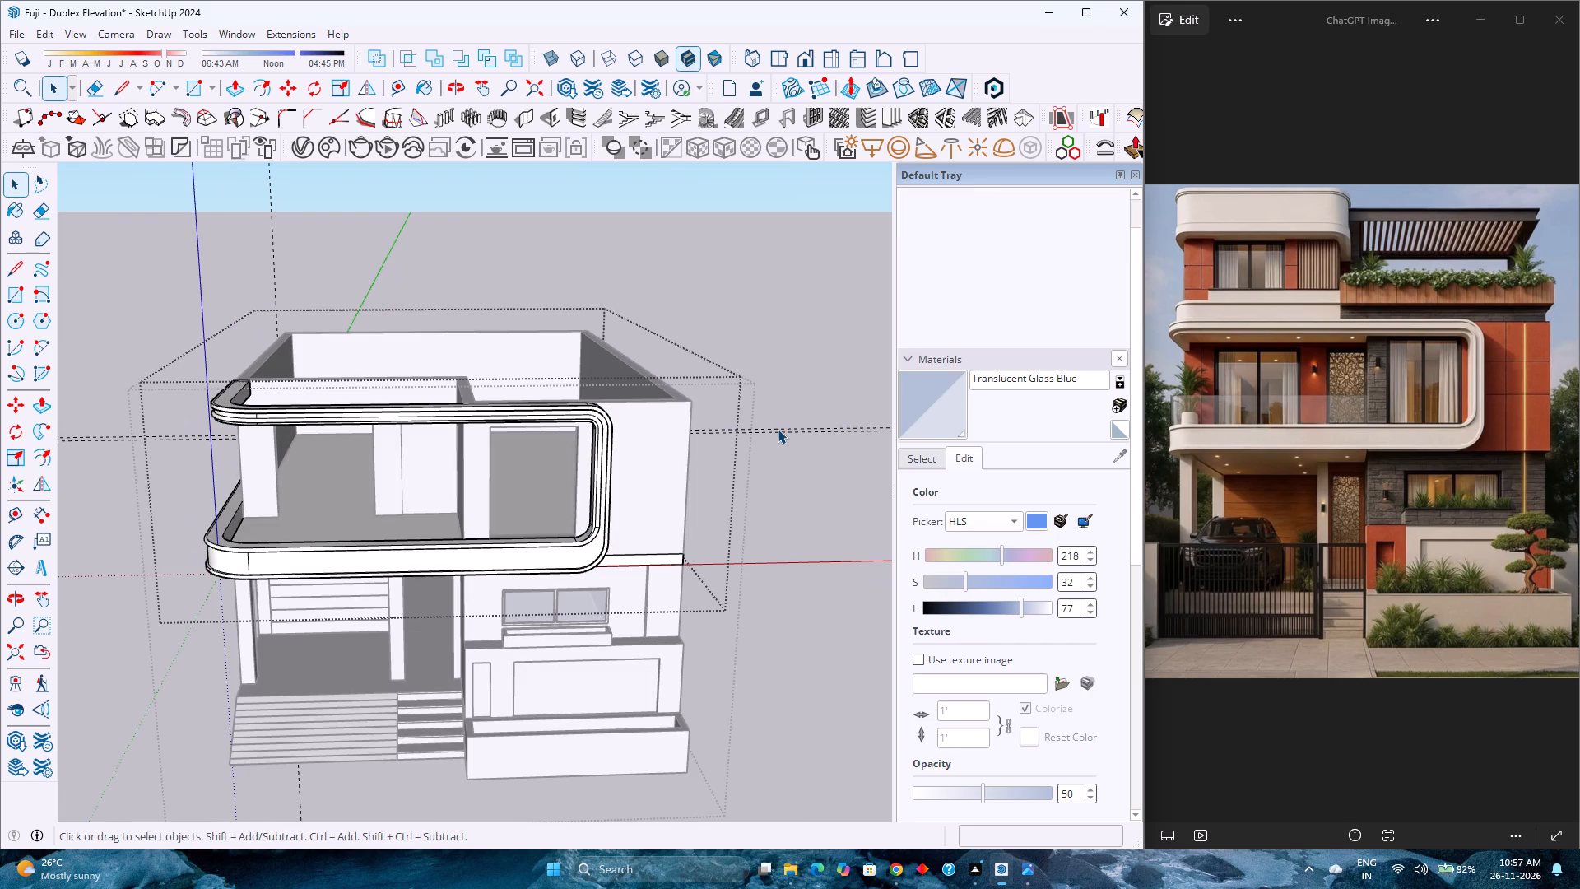
{"action": "left_click", "coordinate": [778, 429]}
{"action": "left_click_drag", "start_coordinate": [797, 449], "coordinate": [772, 372]}
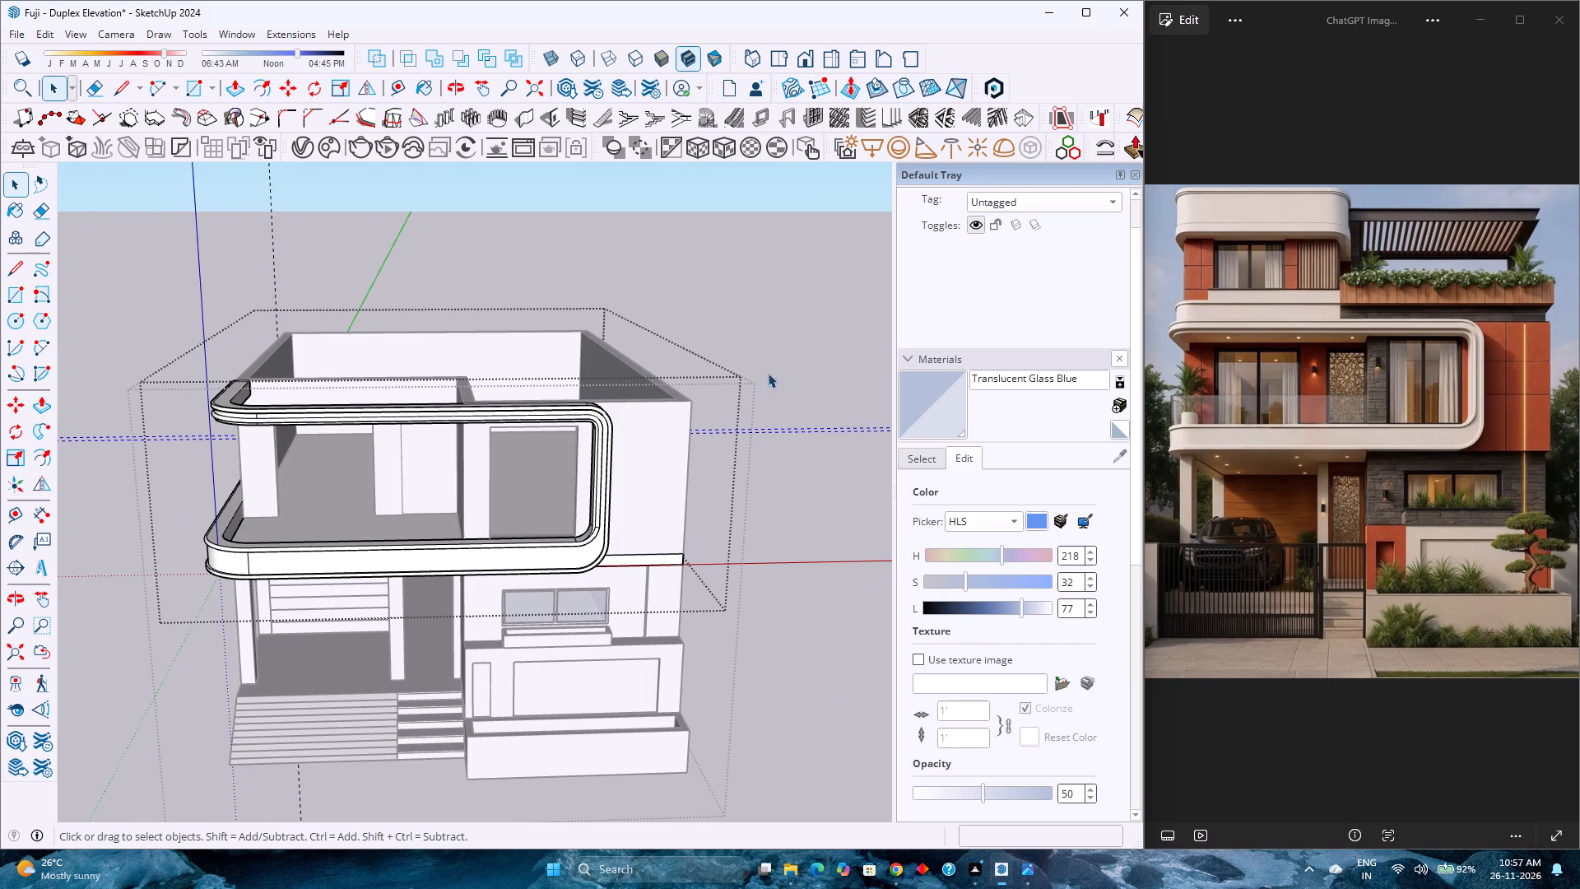
{"action": "key", "text": "Delete"}
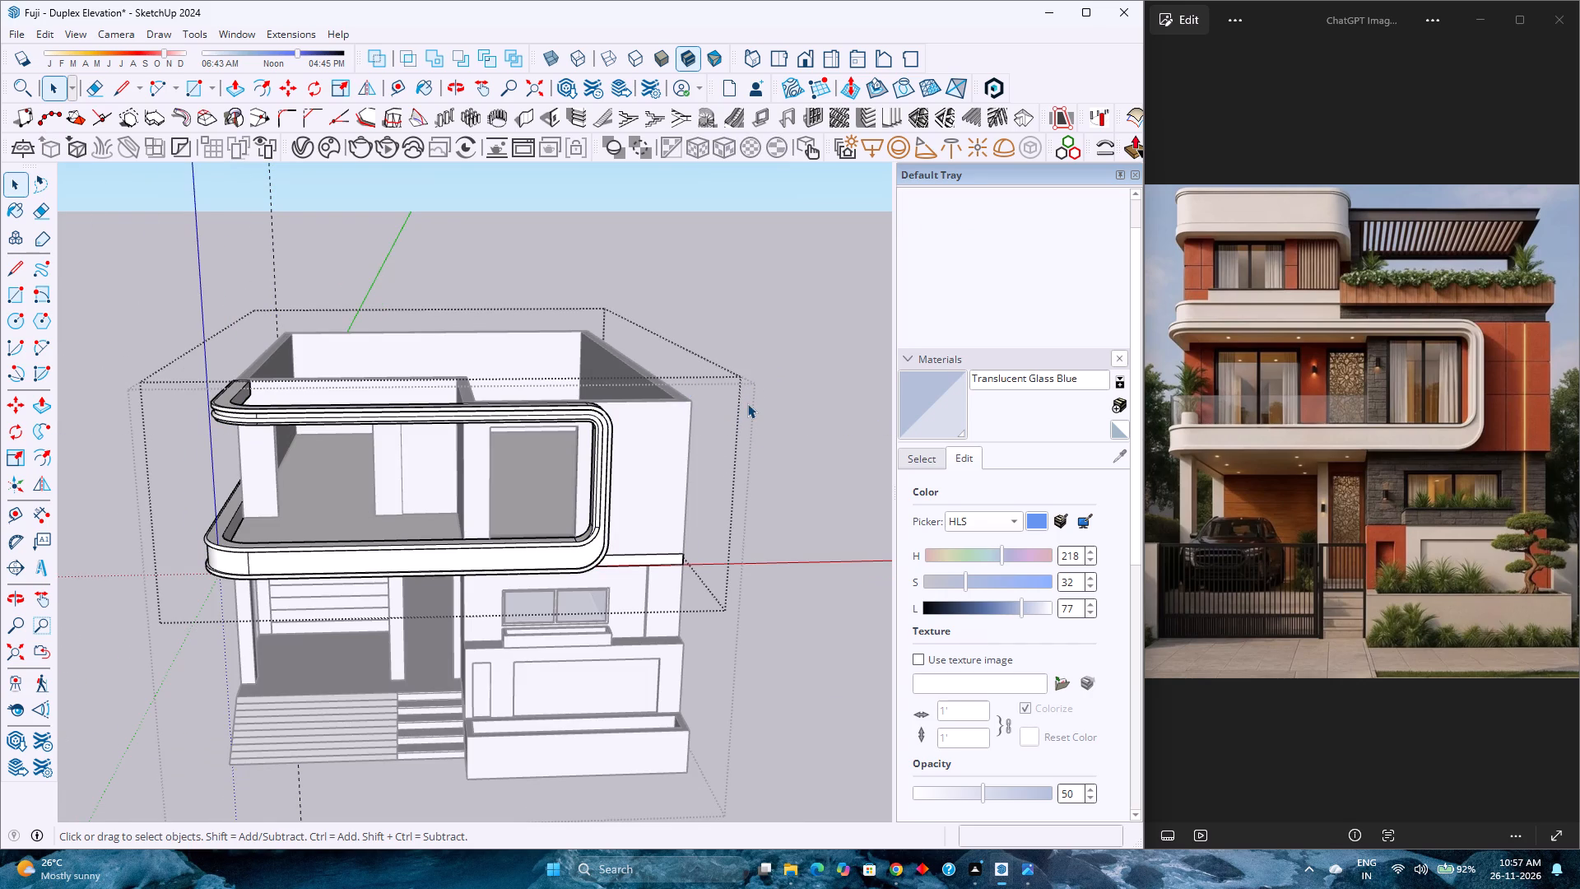
{"action": "left_click", "coordinate": [755, 392]}
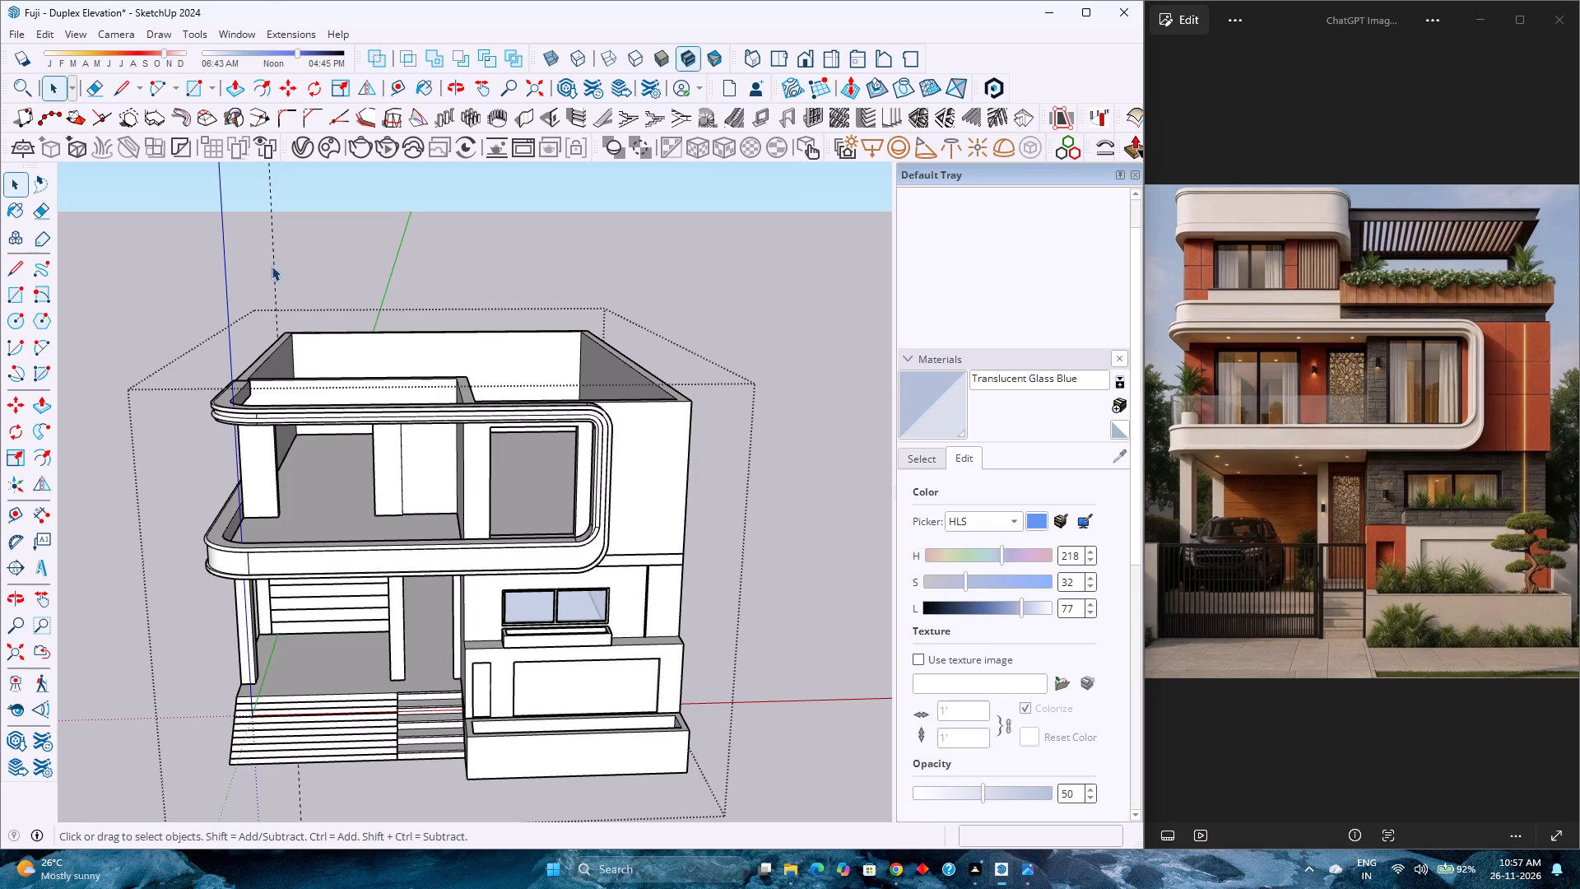
Delete the remaining vertical guide line inside the slab and balcony frame group, and close the group.
{"action": "left_click_drag", "start_coordinate": [277, 204], "coordinate": [239, 221]}
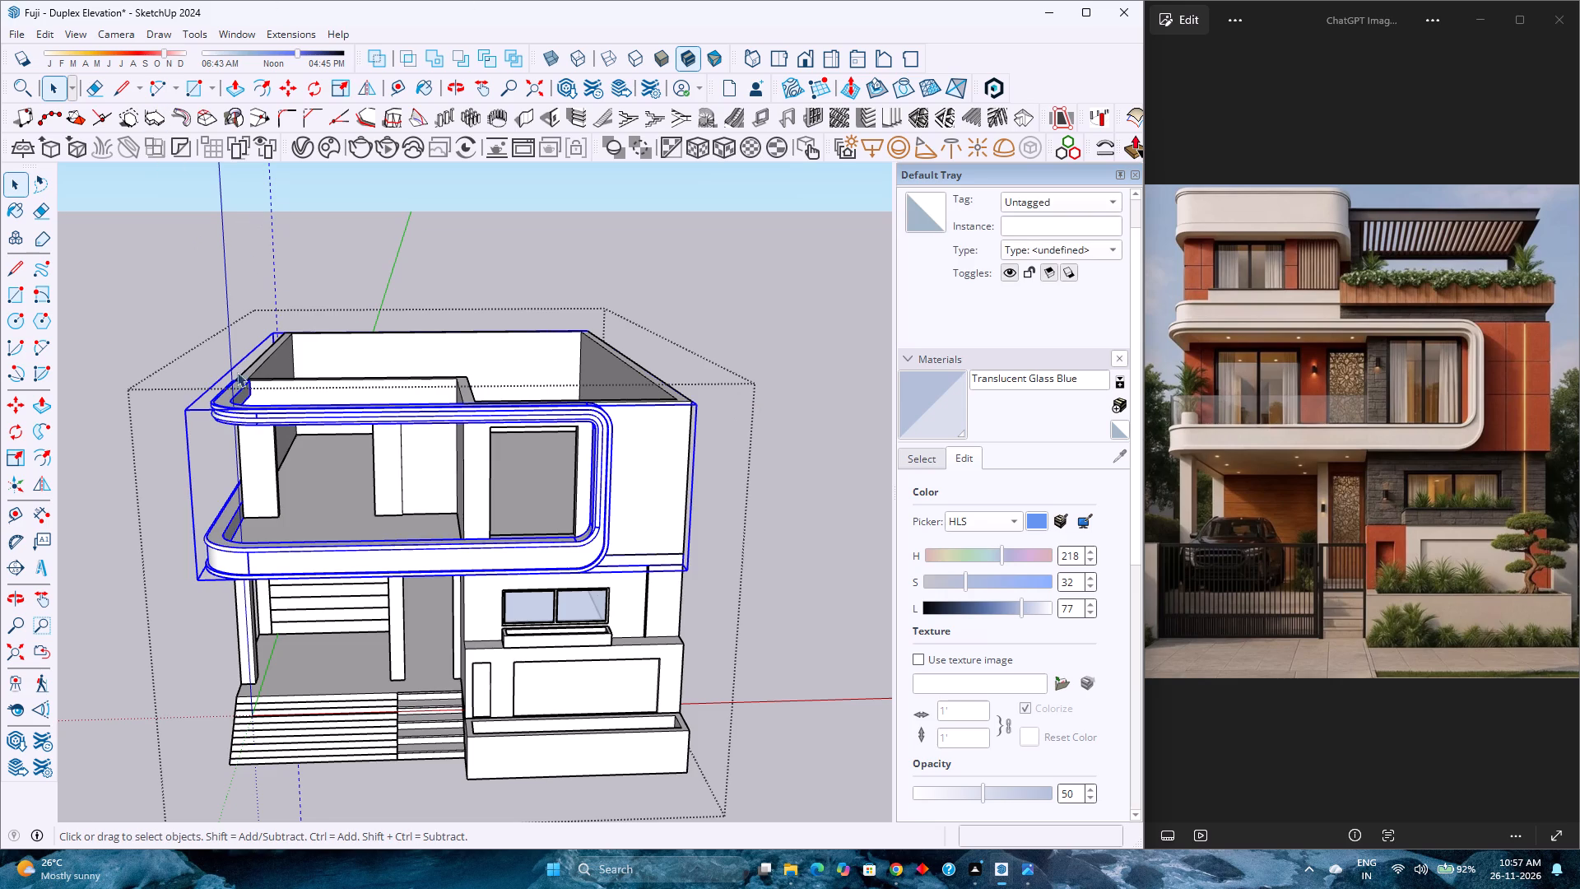
{"action": "double_click", "coordinate": [273, 250]}
{"action": "left_click_drag", "start_coordinate": [290, 235], "coordinate": [238, 259]}
{"action": "key", "text": "Delete"}
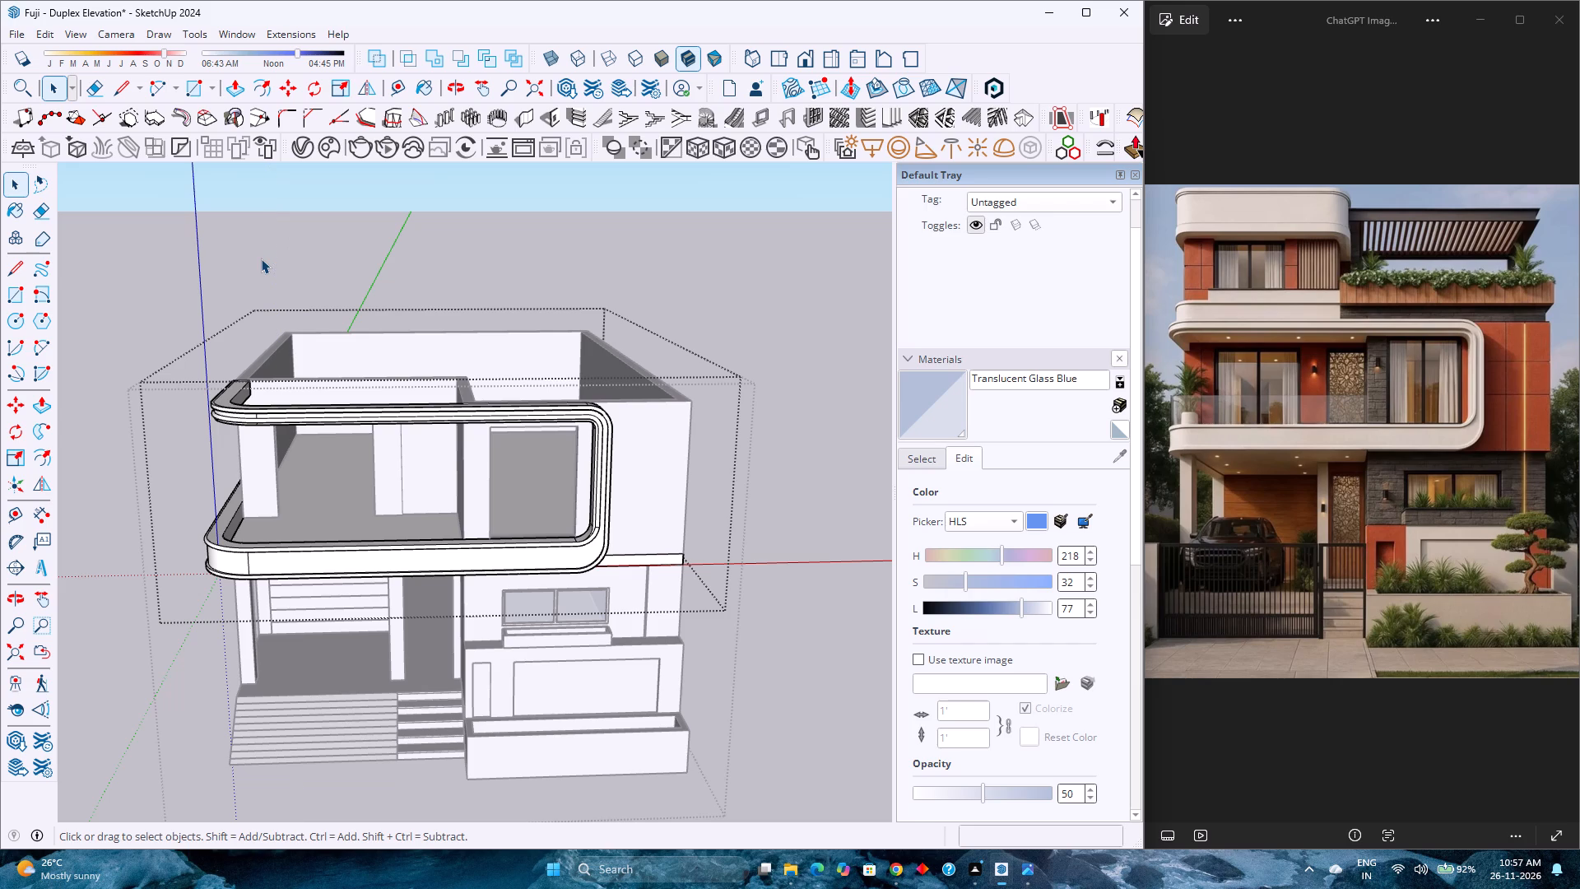
{"action": "left_click", "coordinate": [178, 291]}
Open the slab and balcony frame group and delete the short seam edge beside the lower trim at the slab's rear end.
{"action": "scroll", "coordinate": [191, 310], "scroll_direction": "down", "scroll_amount": 1}
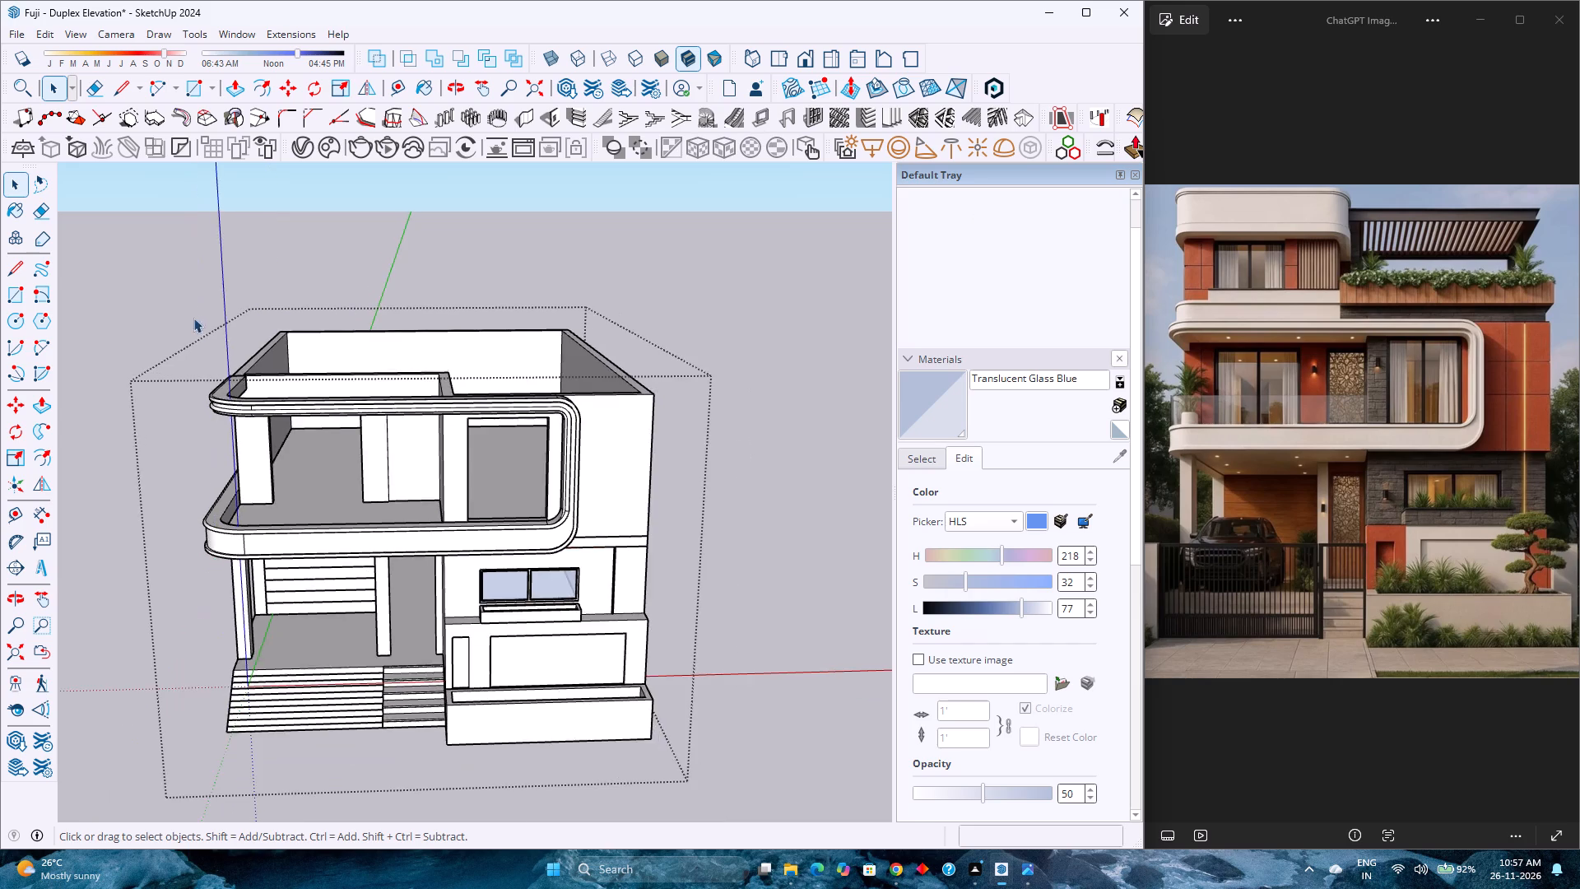
{"action": "middle_click_drag", "start_coordinate": [193, 319], "coordinate": [727, 348]}
{"action": "middle_click", "coordinate": [727, 348]}
{"action": "scroll", "coordinate": [127, 451], "scroll_direction": "down", "scroll_amount": 4}
{"action": "middle_click_drag", "start_coordinate": [127, 451], "coordinate": [582, 384]}
{"action": "middle_click", "coordinate": [582, 384]}
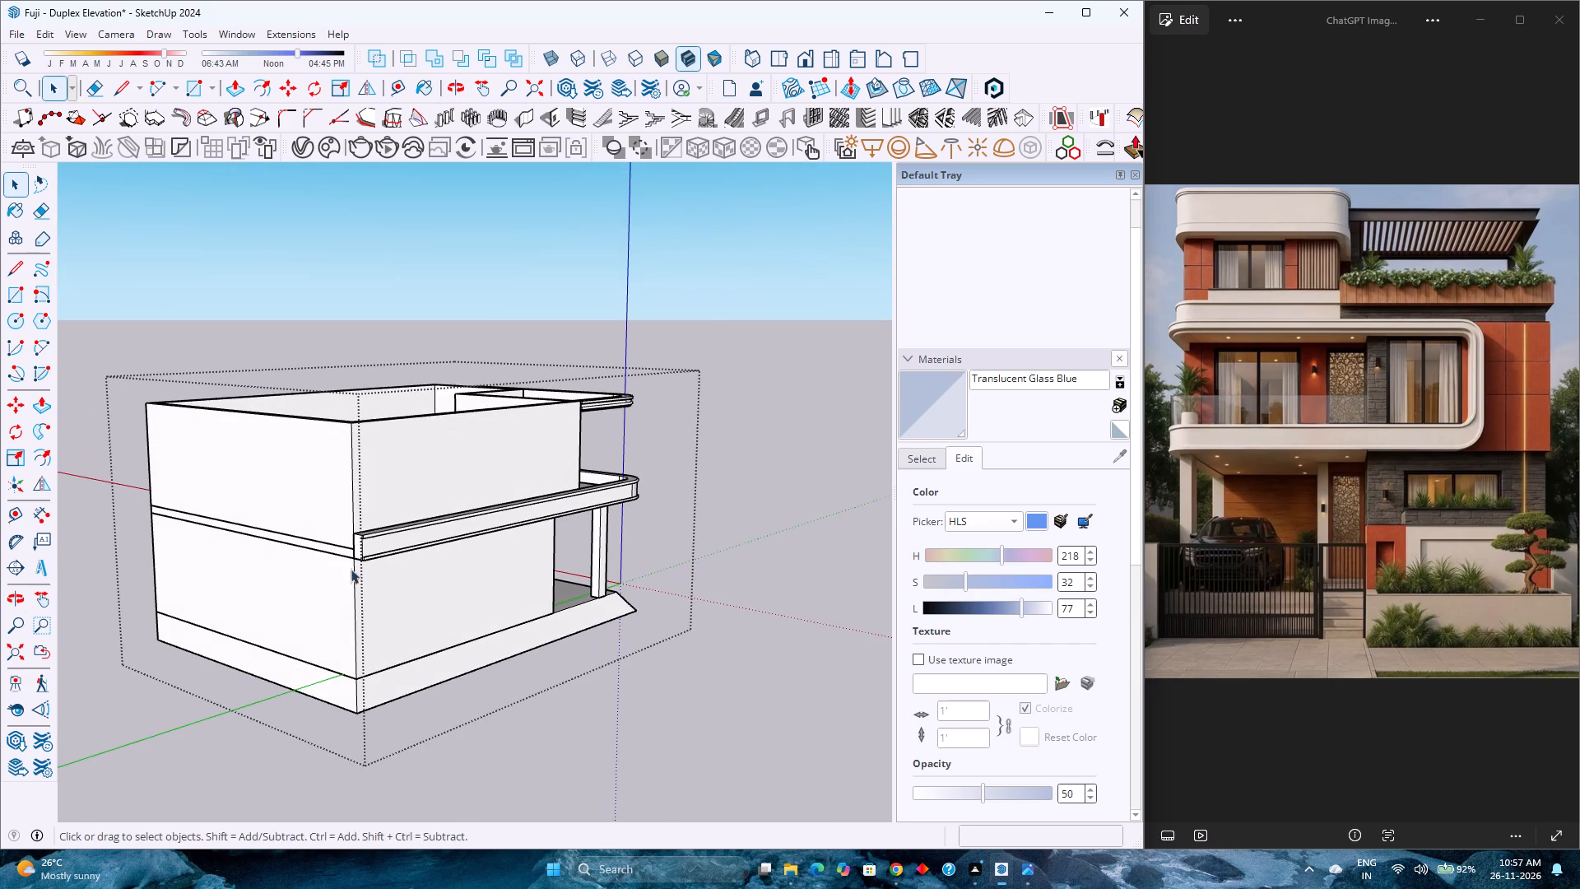
{"action": "scroll", "coordinate": [379, 541], "scroll_direction": "up", "scroll_amount": 16}
{"action": "double_click", "coordinate": [372, 552]}
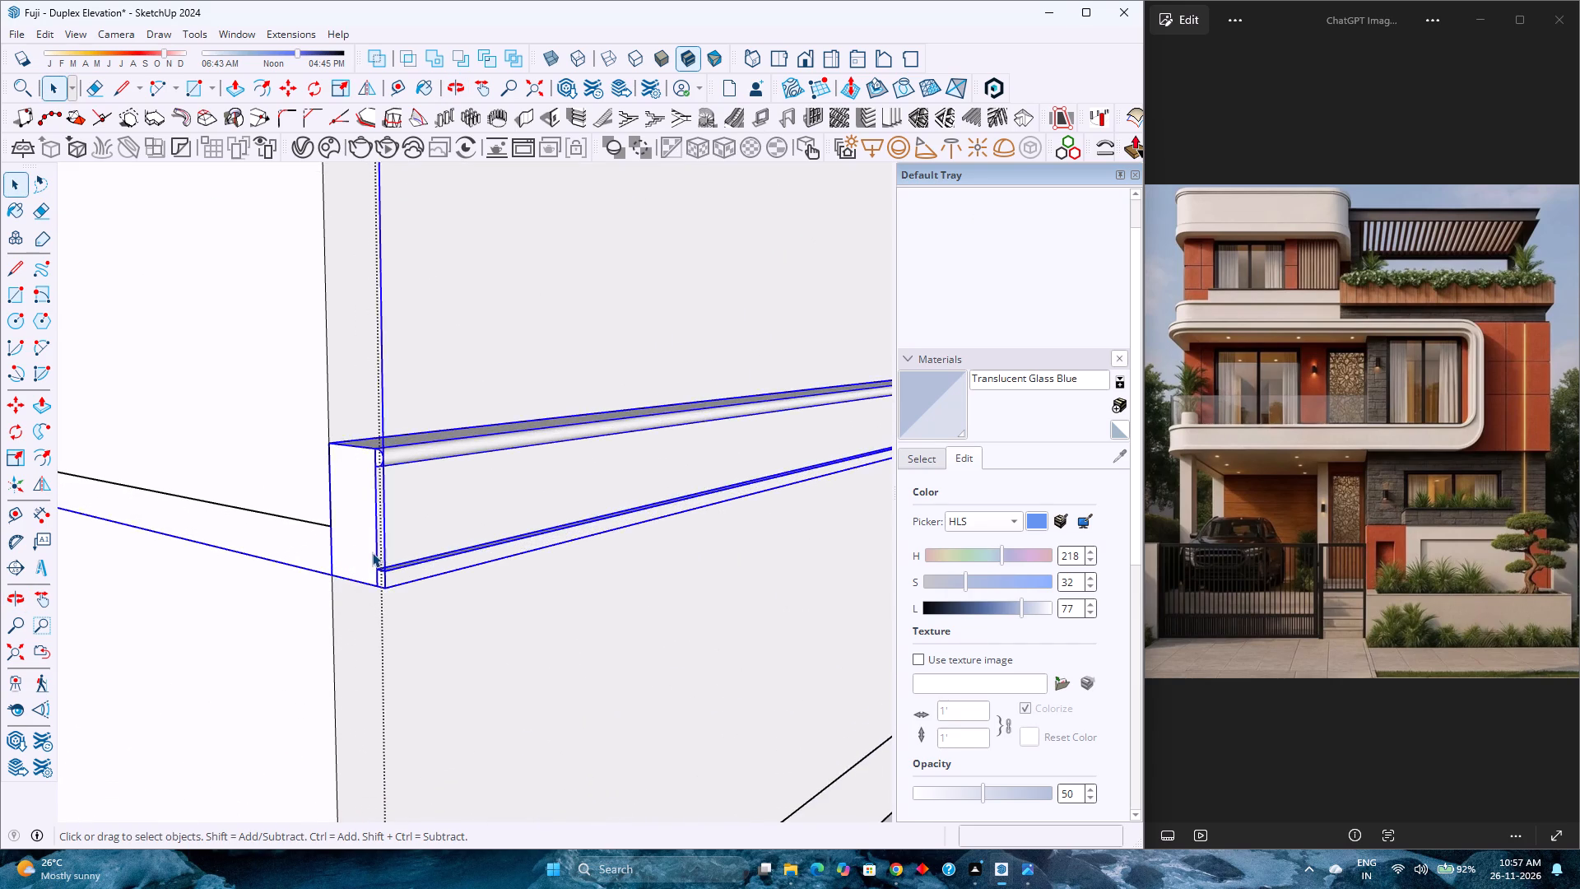
{"action": "scroll", "coordinate": [372, 552], "scroll_direction": "up", "scroll_amount": 8}
{"action": "double_click", "coordinate": [383, 600]}
{"action": "scroll", "coordinate": [383, 600], "scroll_direction": "up", "scroll_amount": 3}
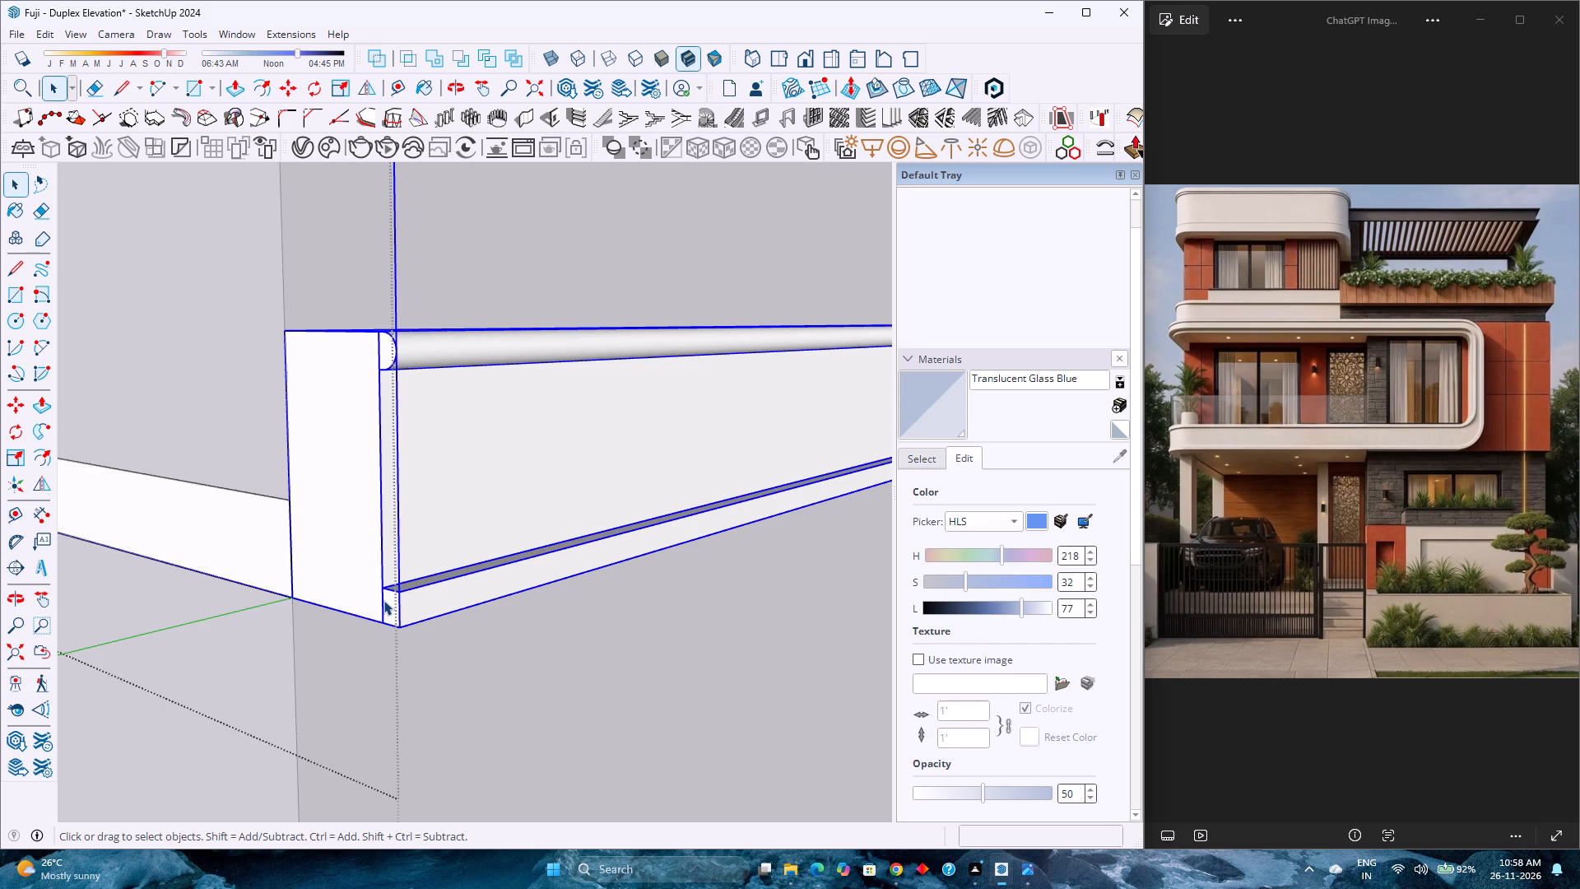
{"action": "left_click", "coordinate": [383, 602]}
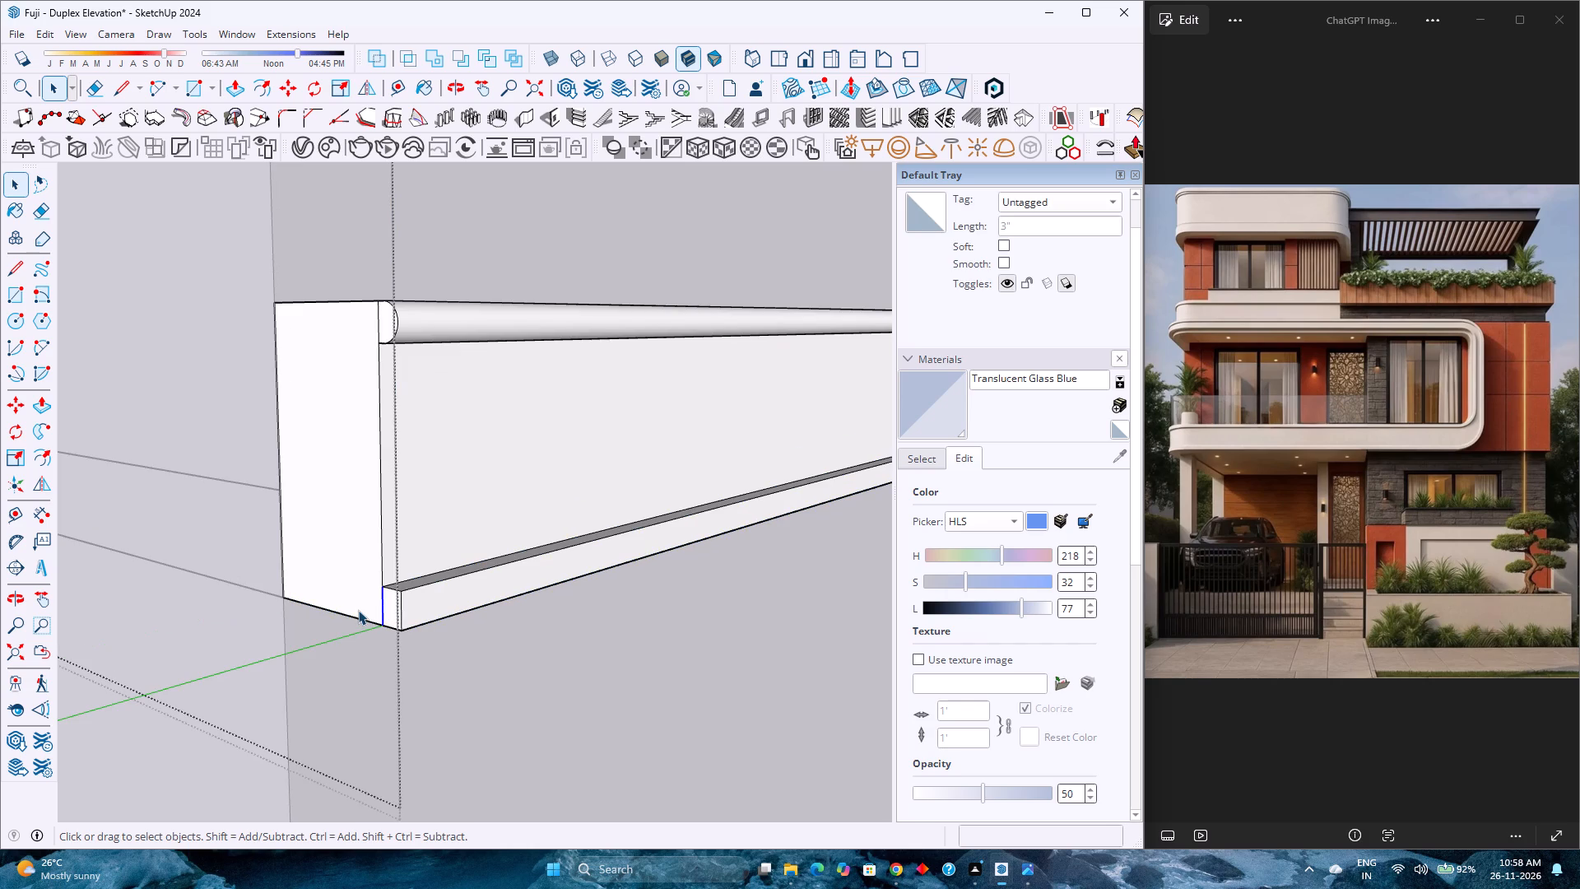
{"action": "key", "text": "Delete"}
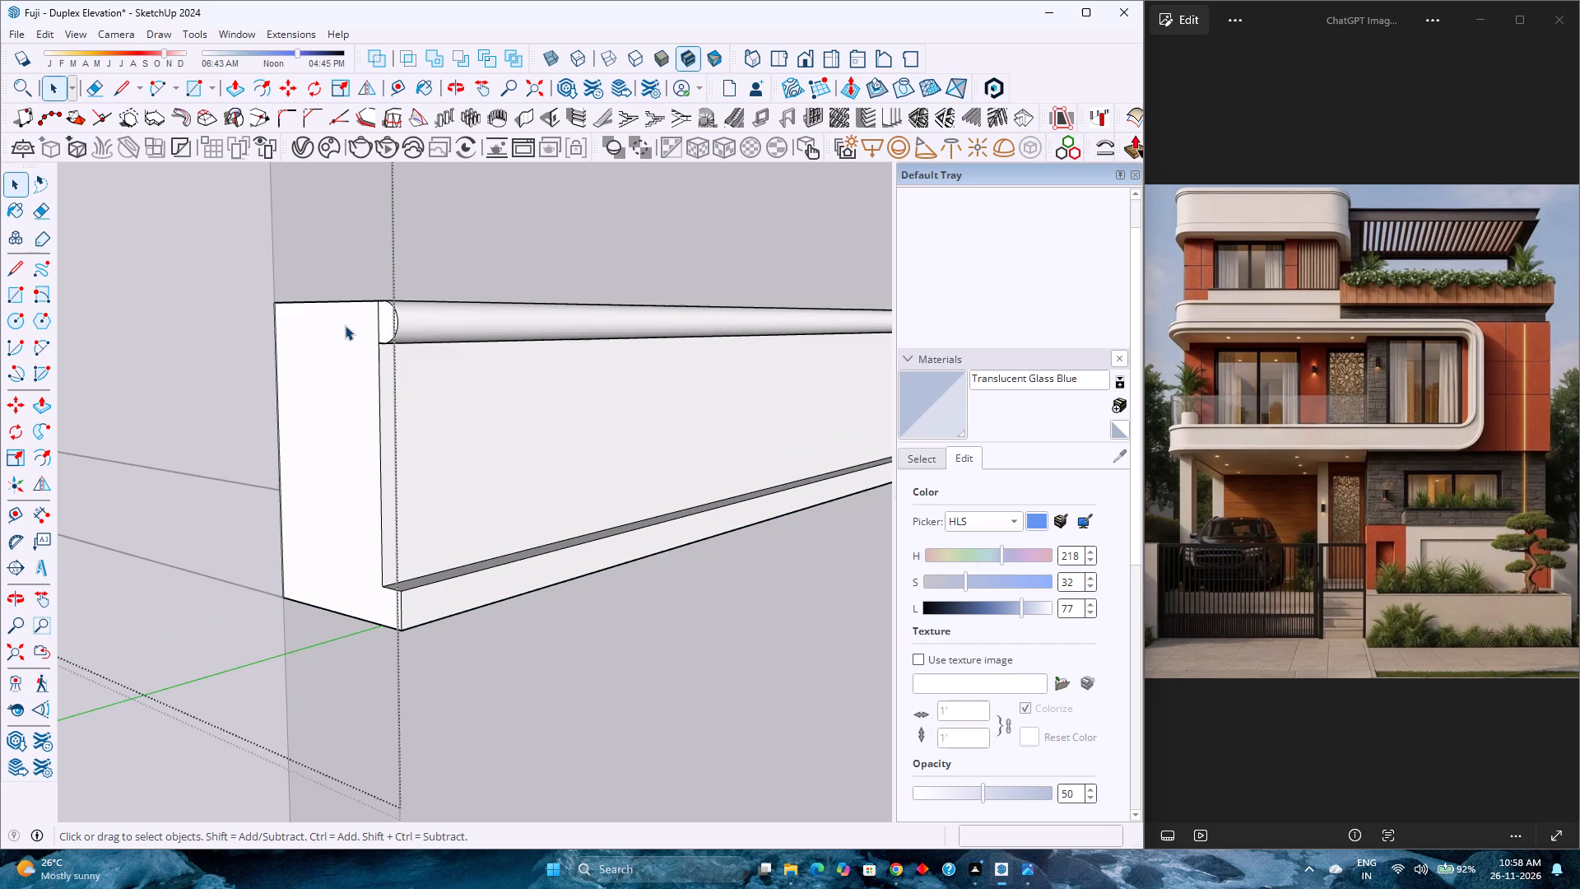
Delete the short seam edge beside the rounded upper trim at the slab's rear end and close the group.
{"action": "left_click", "coordinate": [379, 317]}
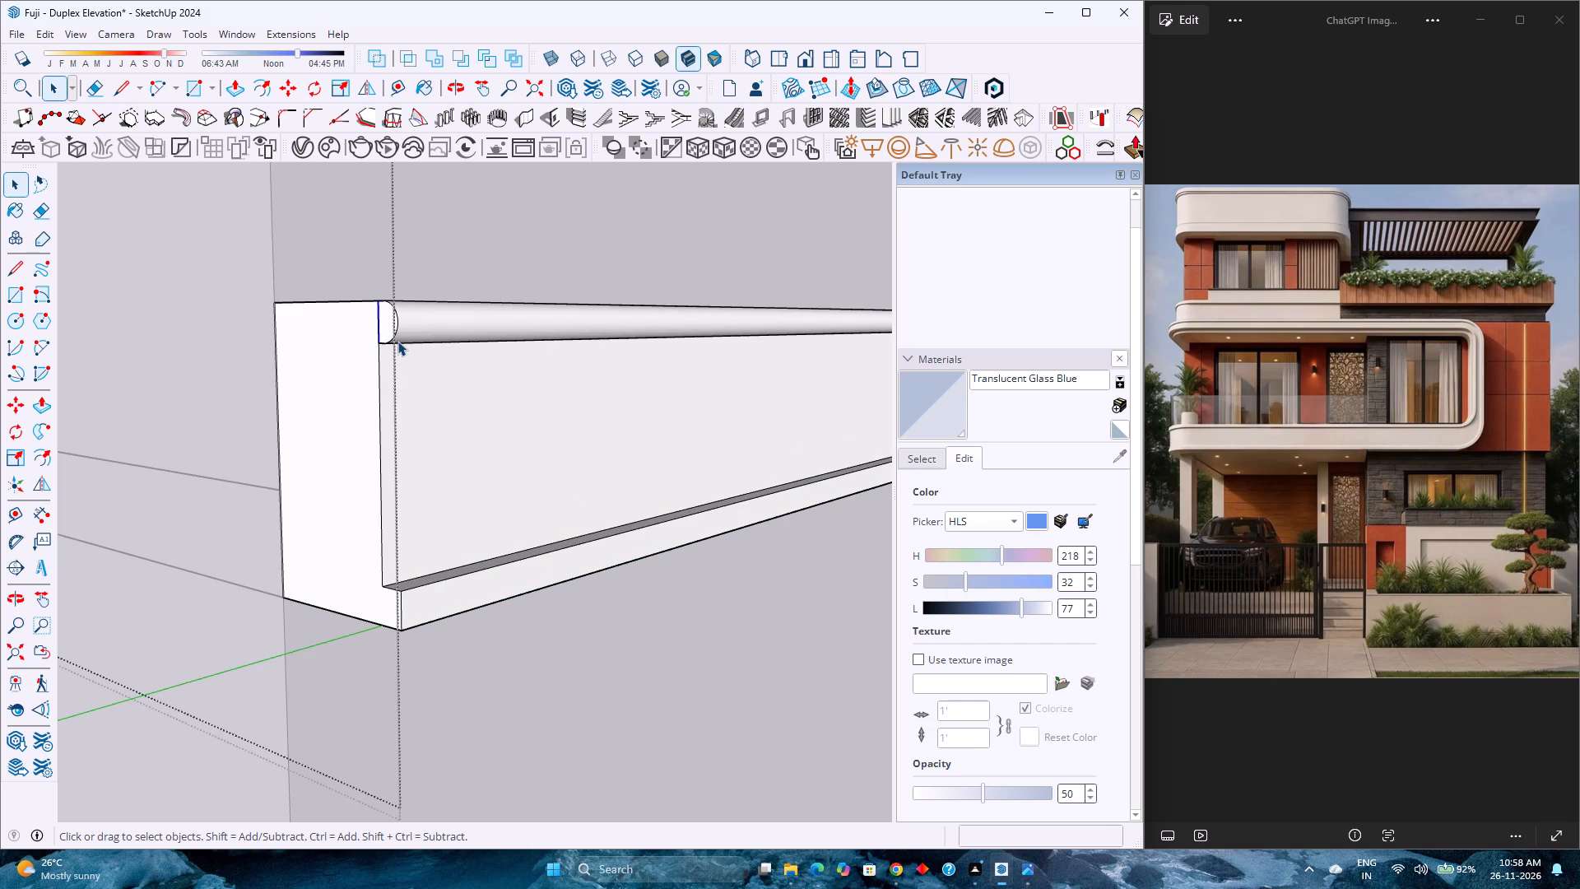
{"action": "key", "text": "Delete"}
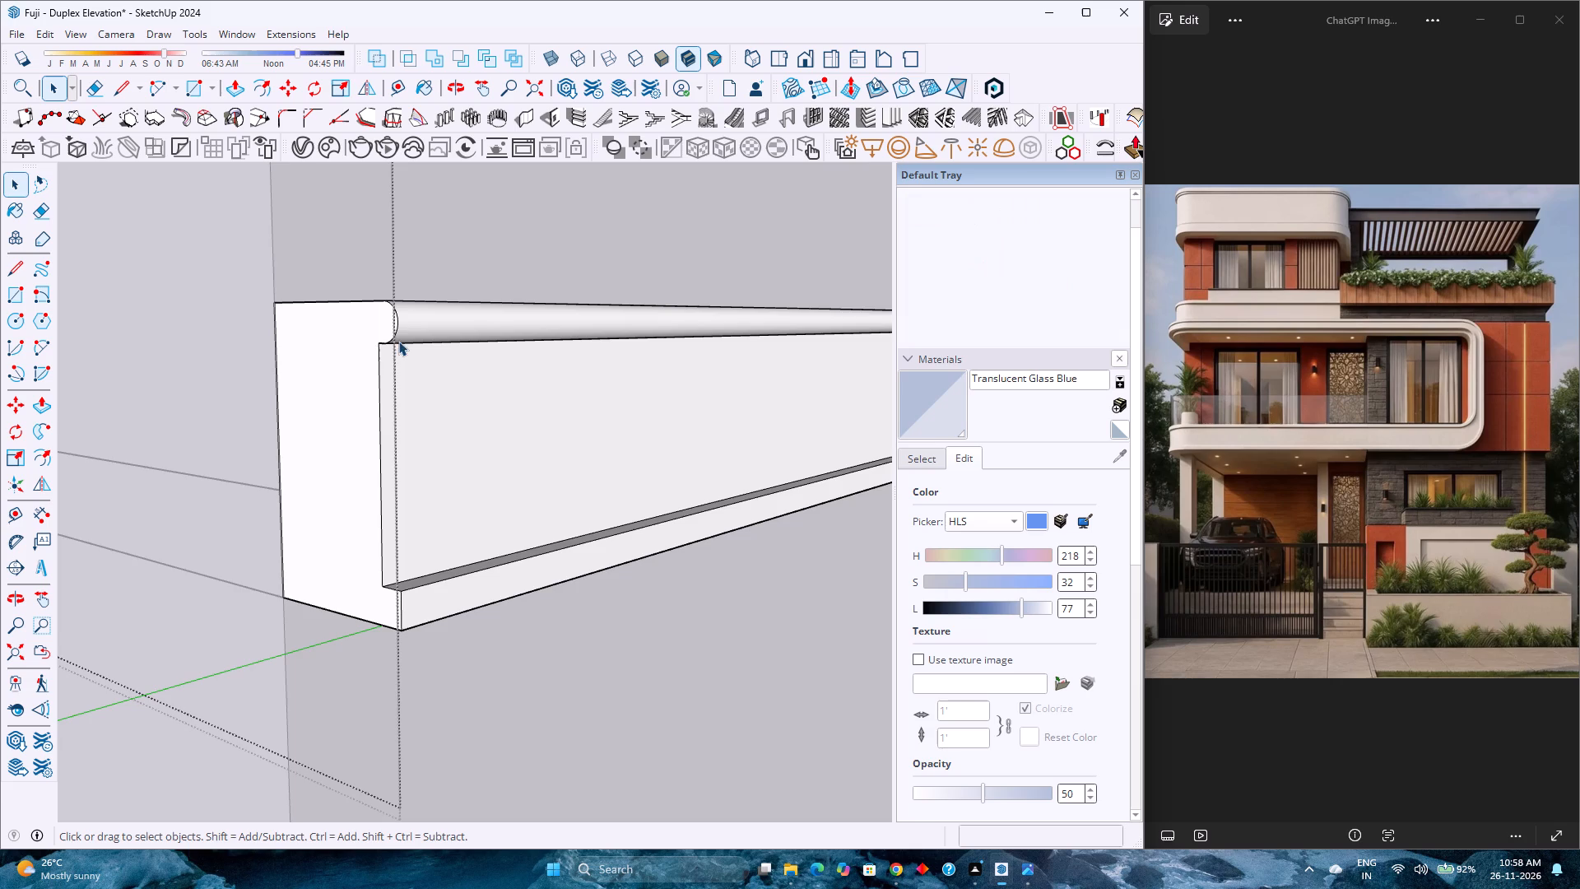
{"action": "scroll", "coordinate": [354, 377], "scroll_direction": "down", "scroll_amount": 7}
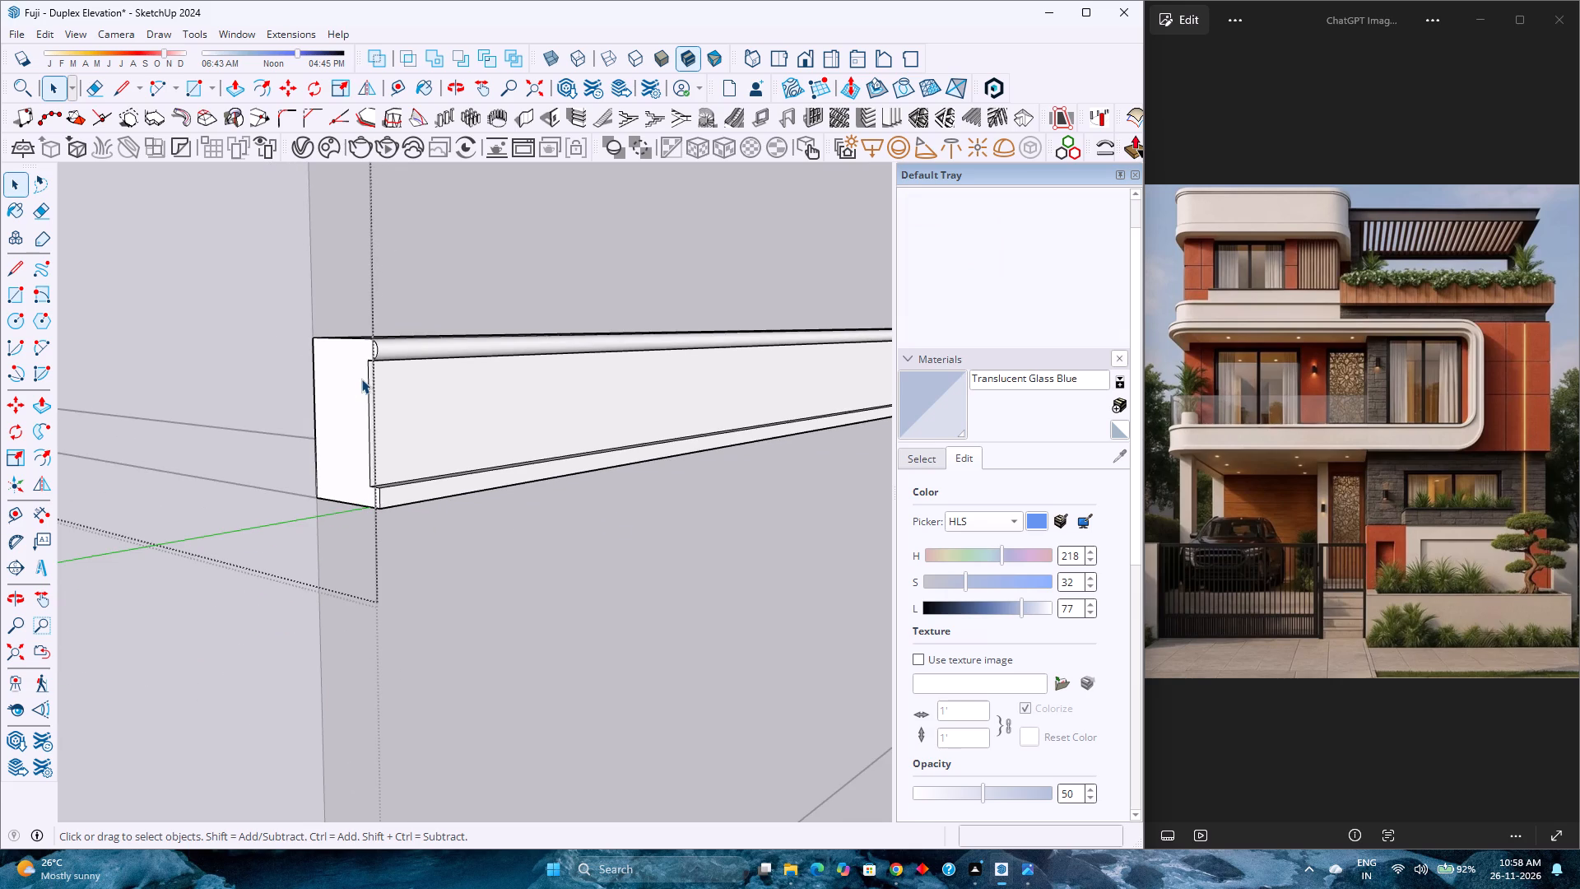
{"action": "scroll", "coordinate": [329, 448], "scroll_direction": "down", "scroll_amount": 6}
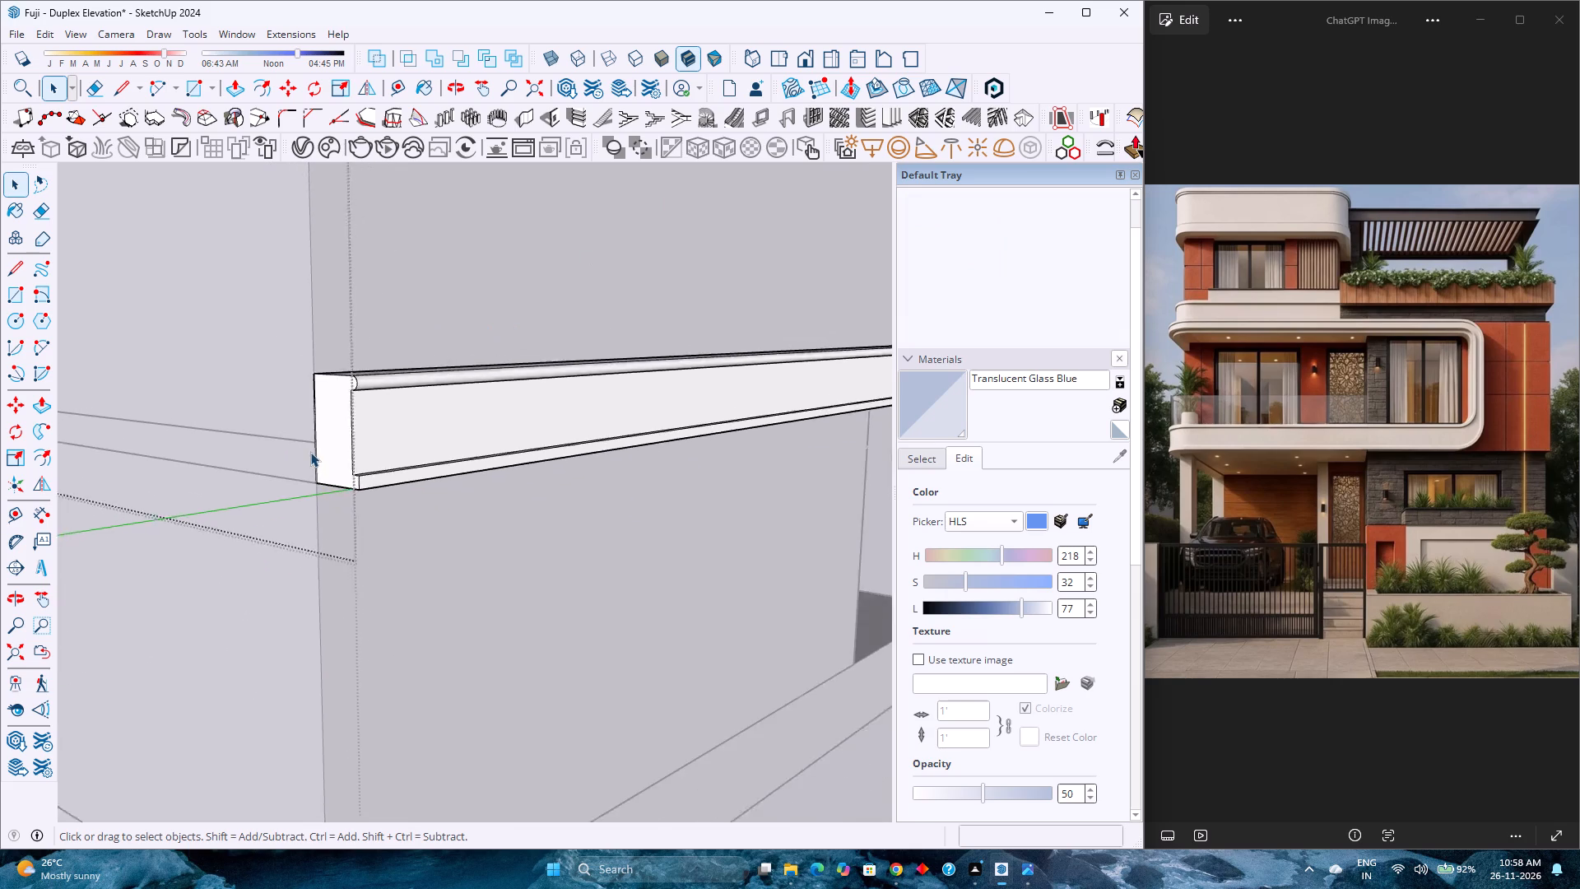
{"action": "scroll", "coordinate": [310, 452], "scroll_direction": "down", "scroll_amount": 13}
{"action": "left_click", "coordinate": [567, 679]}
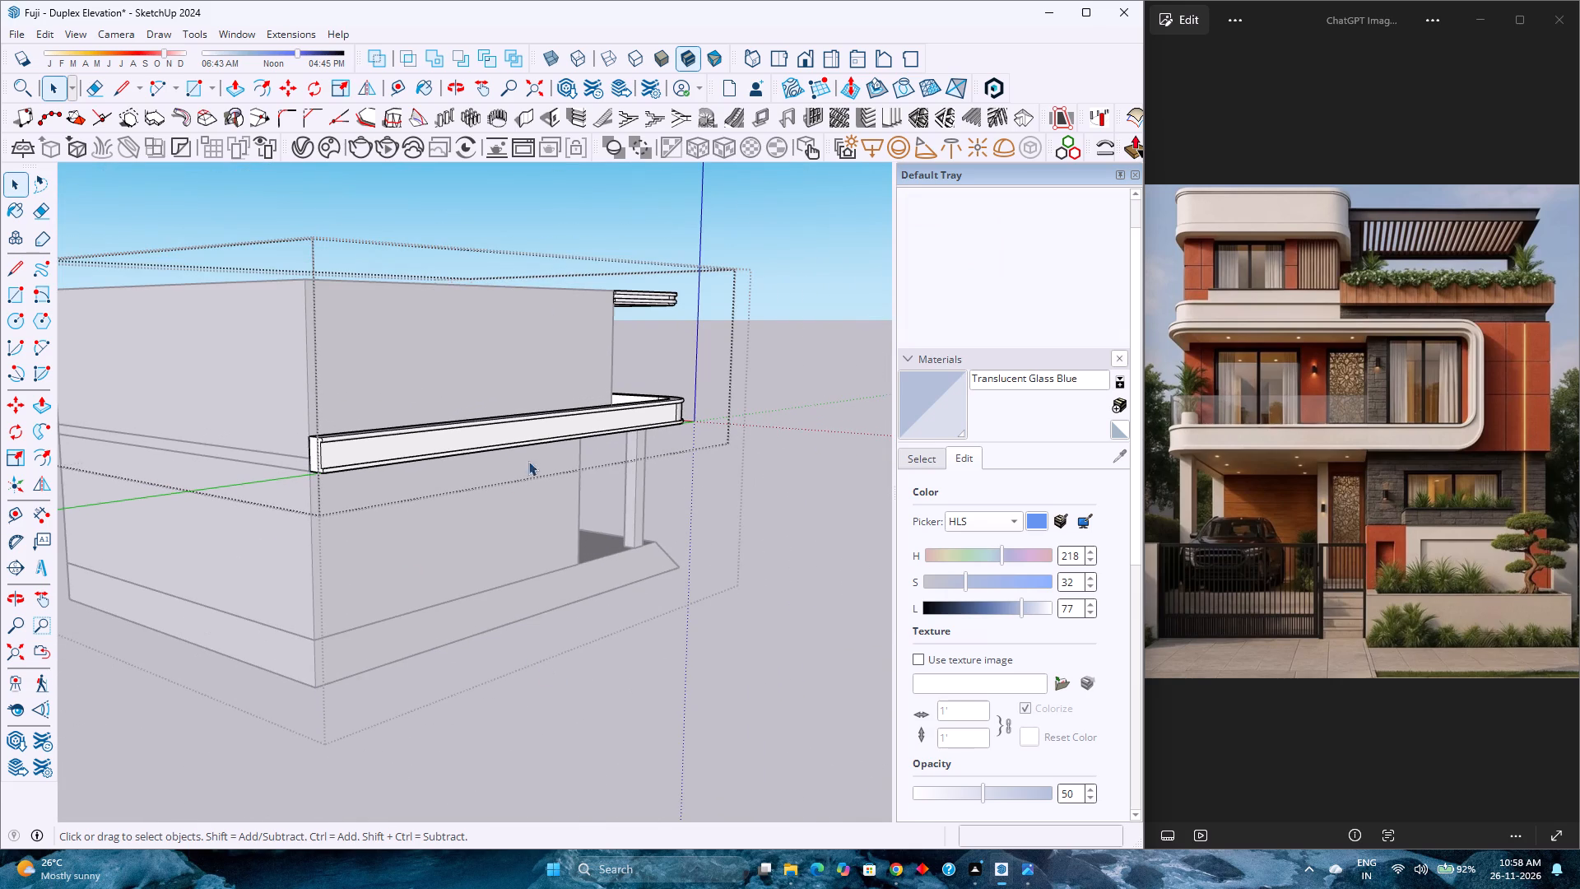
{"action": "left_click", "coordinate": [773, 496]}
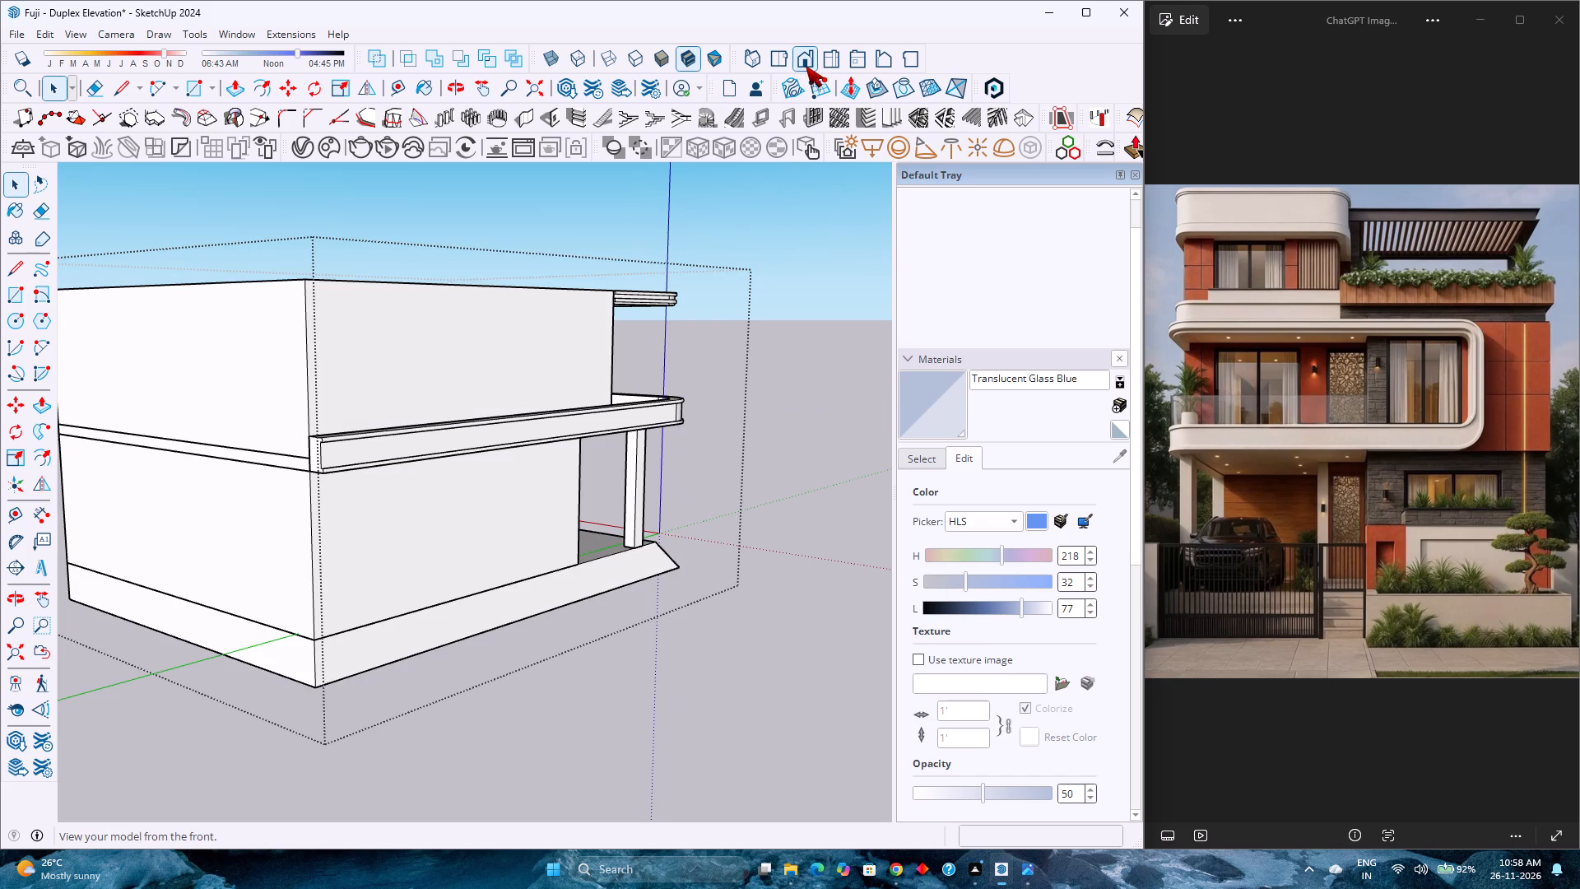
Examine the elevation from the front and from above, checking the first-floor walls, openings and balcony frame against the reference image.
{"action": "left_click", "coordinate": [806, 66]}
{"action": "scroll", "coordinate": [550, 497], "scroll_direction": "down", "scroll_amount": 5}
{"action": "scroll", "coordinate": [548, 490], "scroll_direction": "up", "scroll_amount": 4}
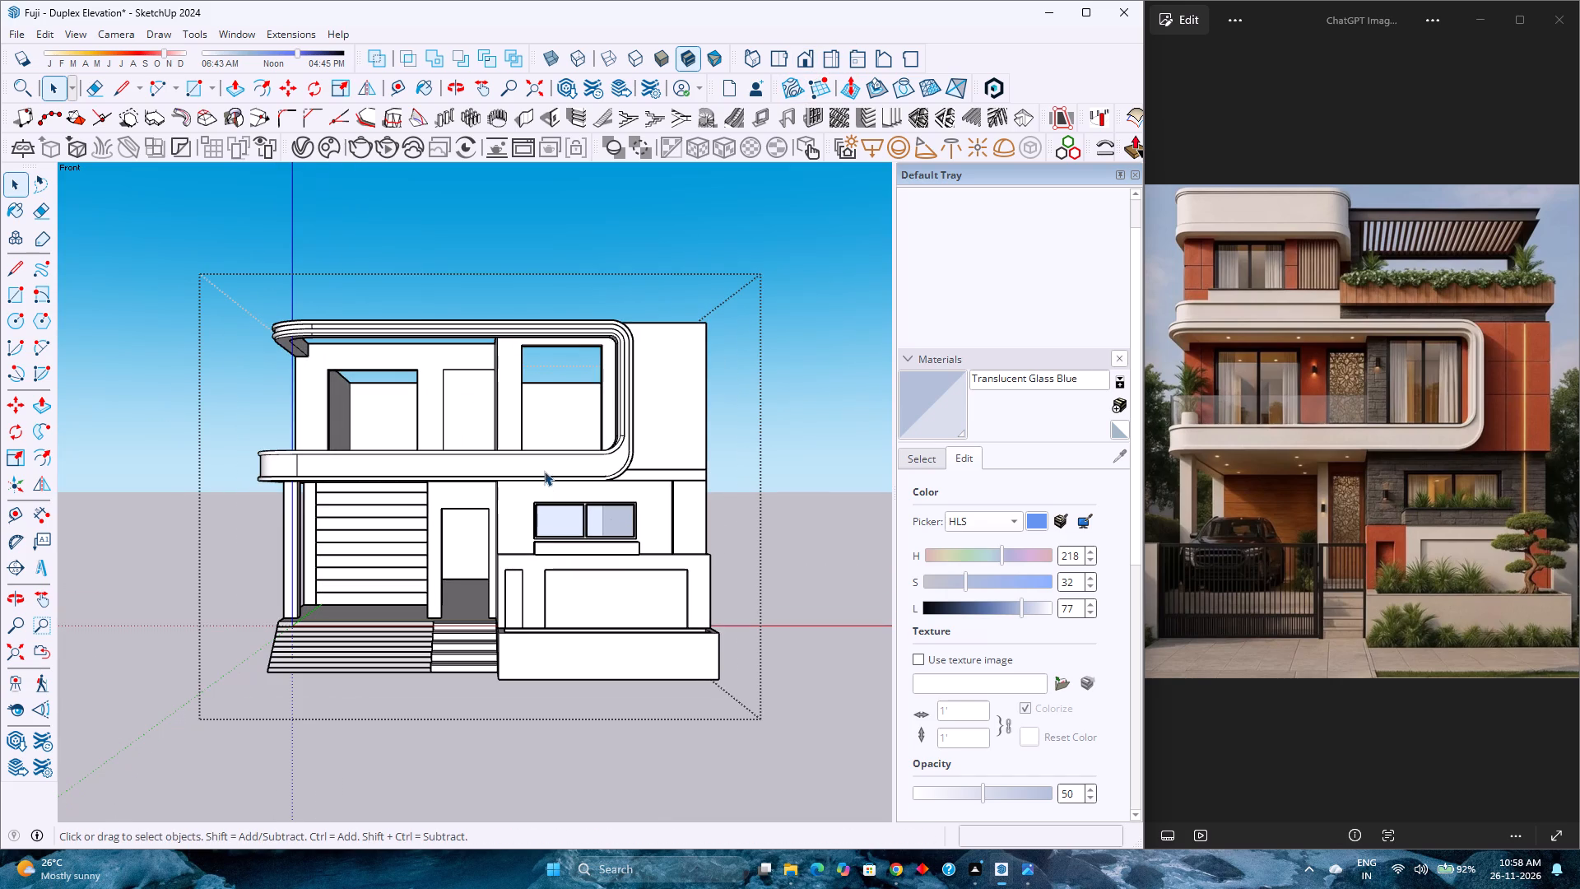
{"action": "scroll", "coordinate": [452, 390], "scroll_direction": "up", "scroll_amount": 3}
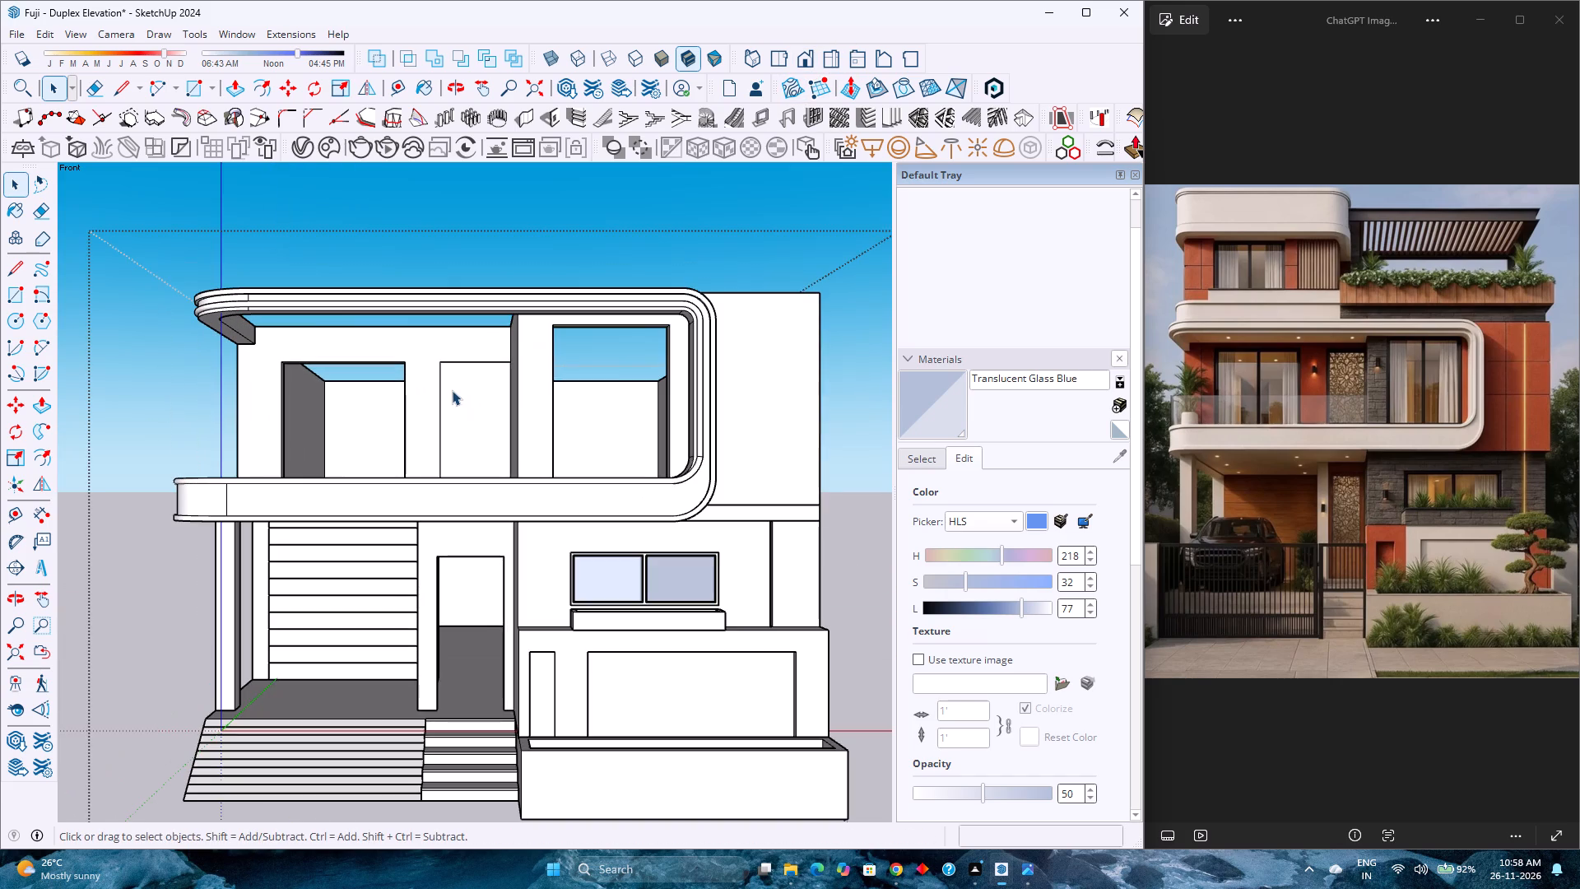
{"action": "scroll", "coordinate": [431, 401], "scroll_direction": "up", "scroll_amount": 2}
{"action": "scroll", "coordinate": [431, 401], "scroll_direction": "down", "scroll_amount": 2}
{"action": "scroll", "coordinate": [431, 401], "scroll_direction": "up", "scroll_amount": 2}
{"action": "scroll", "coordinate": [431, 401], "scroll_direction": "down", "scroll_amount": 2}
{"action": "middle_click_drag", "start_coordinate": [431, 402], "coordinate": [379, 422]}
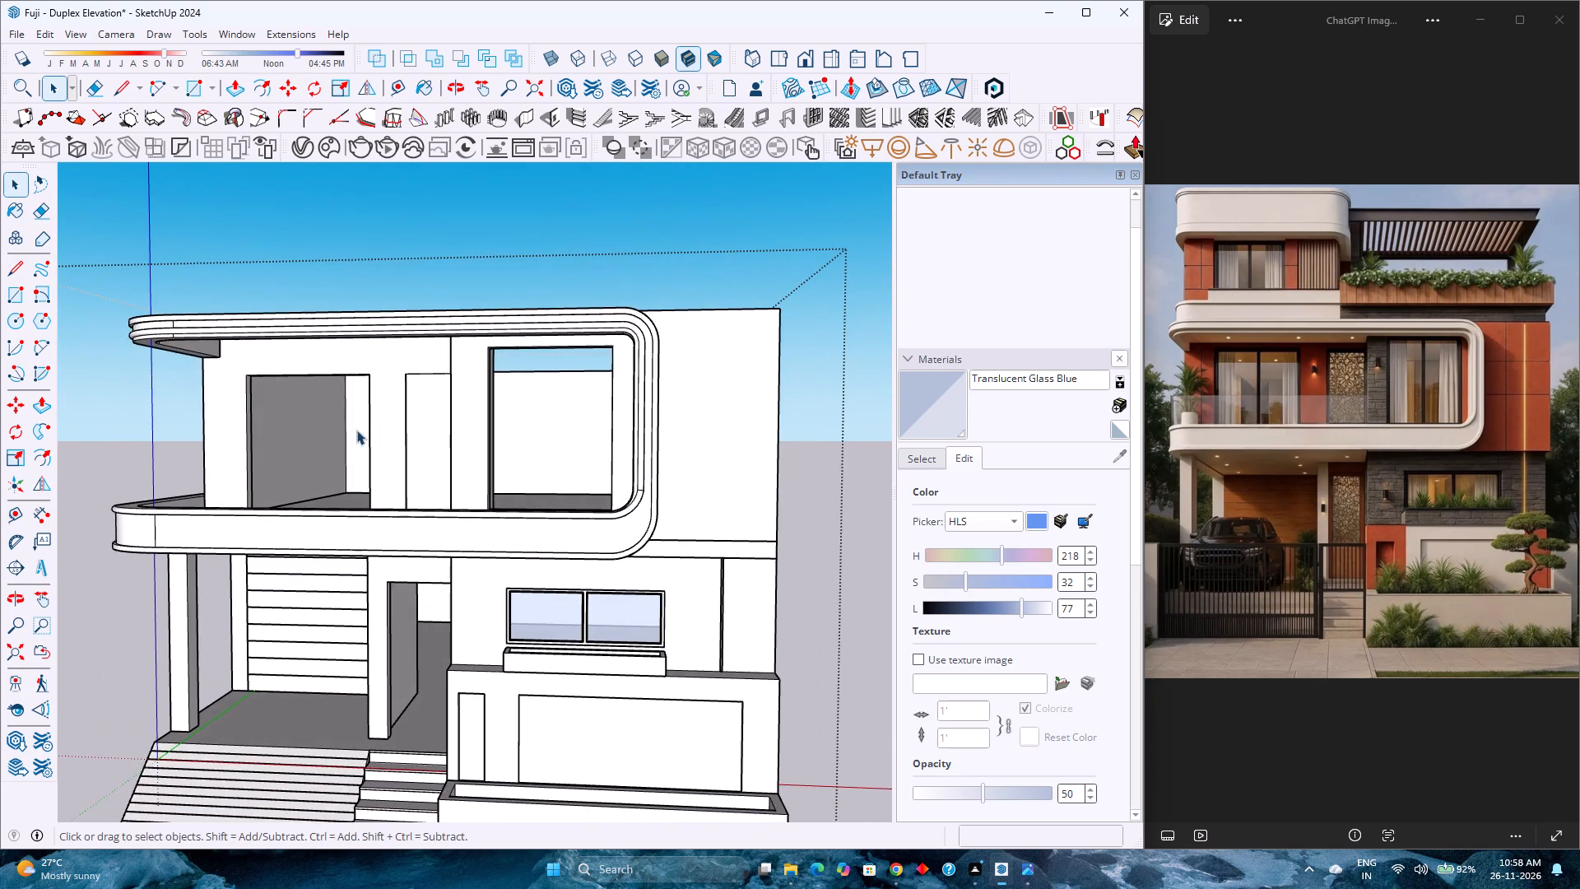
{"action": "scroll", "coordinate": [341, 434], "scroll_direction": "down", "scroll_amount": 3}
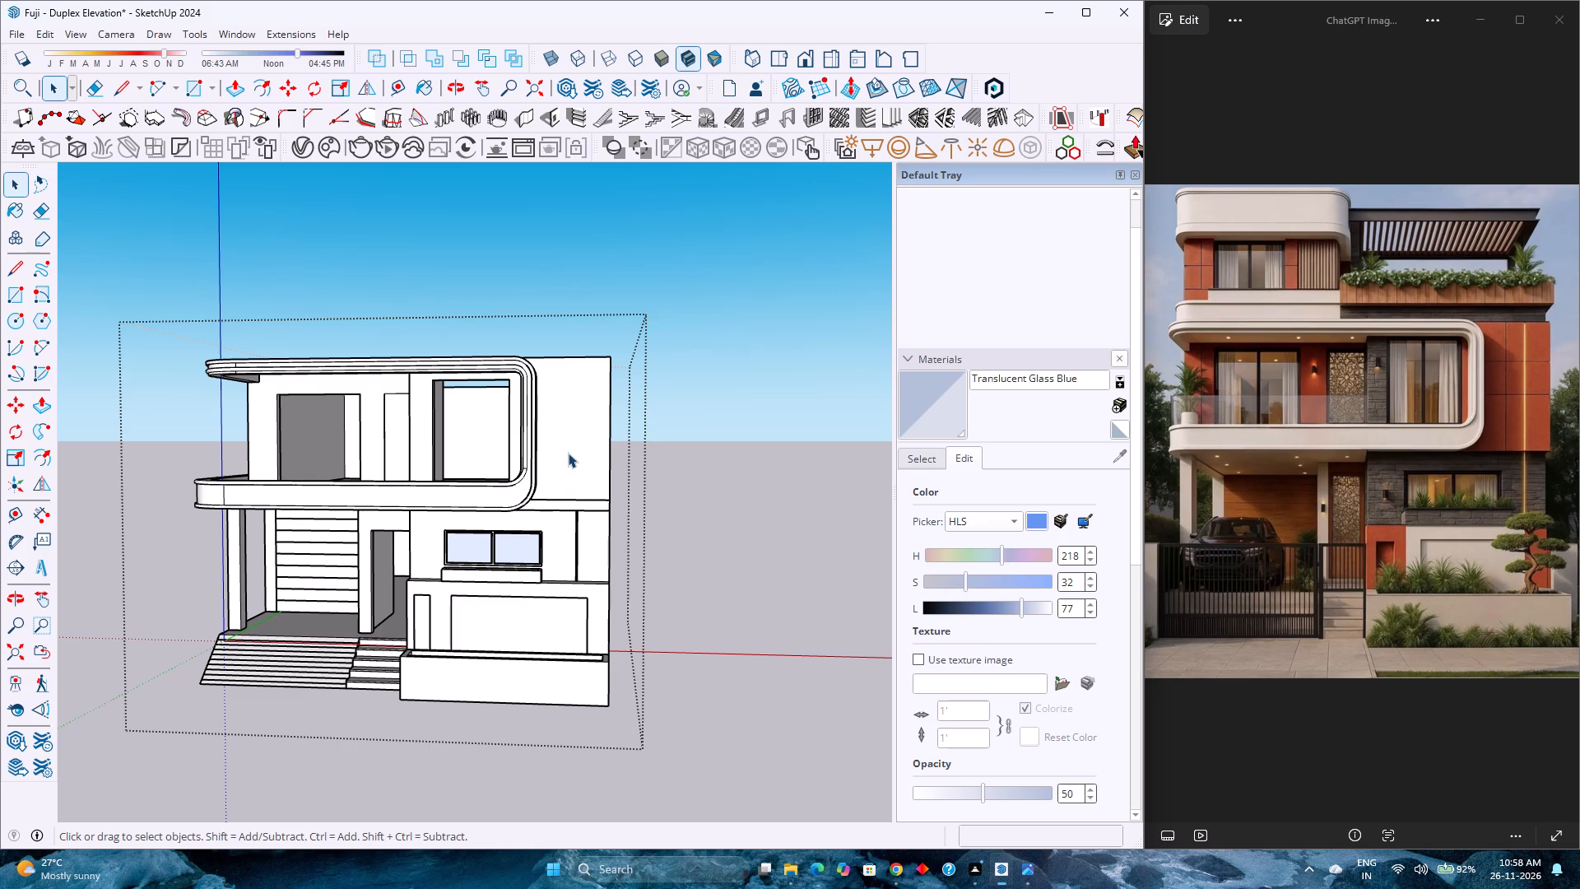
{"action": "scroll", "coordinate": [572, 421], "scroll_direction": "up", "scroll_amount": 3}
{"action": "middle_click_drag", "start_coordinate": [572, 421], "coordinate": [526, 644]}
{"action": "middle_click", "coordinate": [526, 644]}
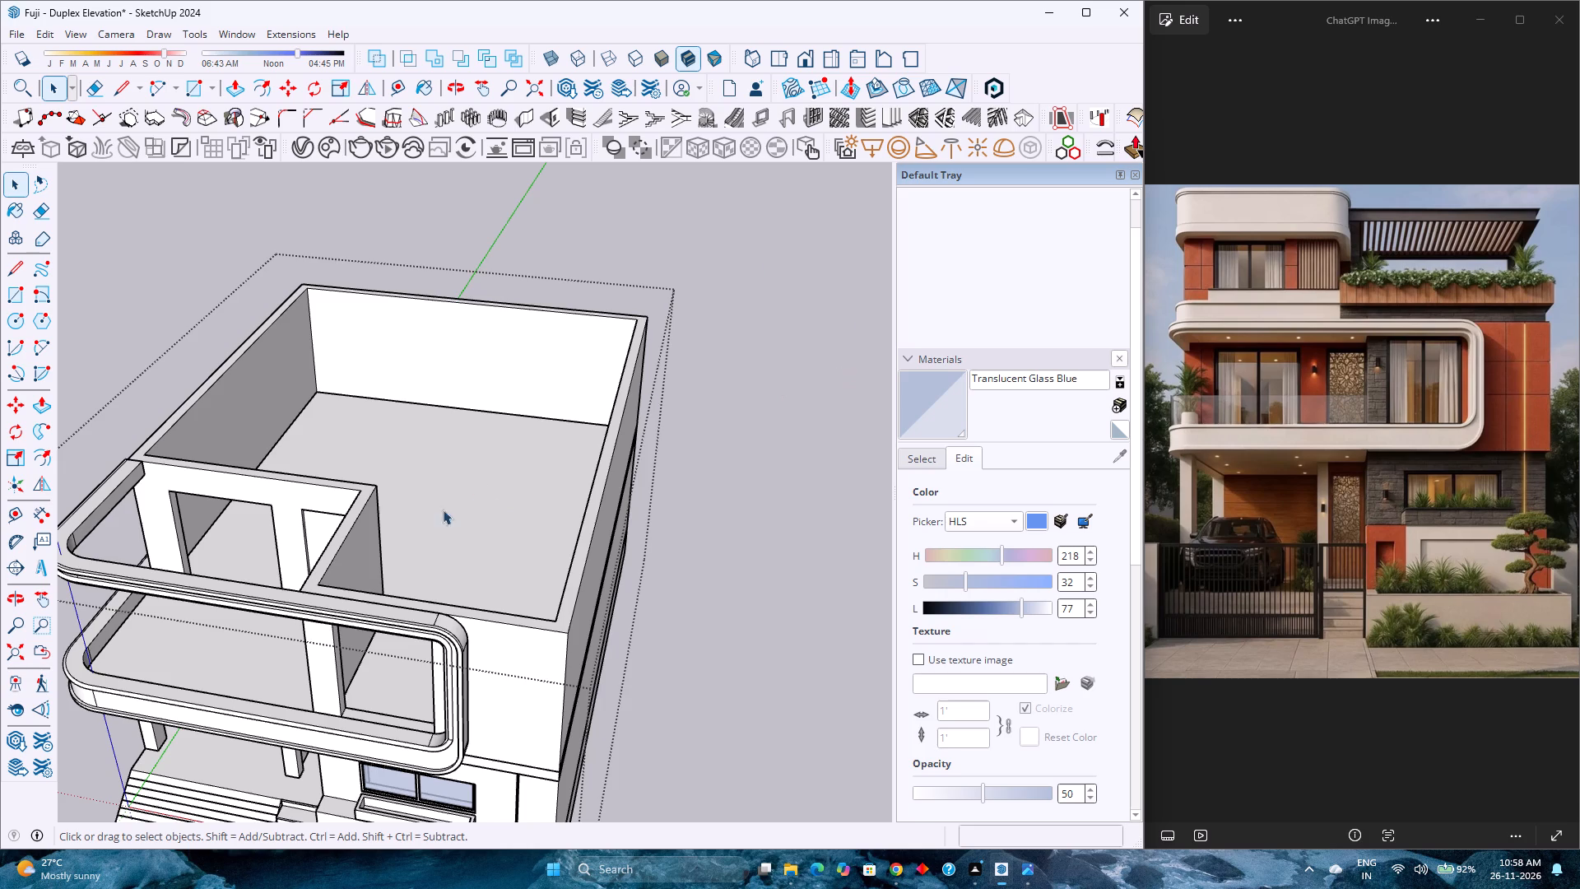
{"action": "scroll", "coordinate": [443, 497], "scroll_direction": "down", "scroll_amount": 2}
{"action": "middle_click_drag", "start_coordinate": [445, 497], "coordinate": [673, 505]}
{"action": "scroll", "coordinate": [545, 626], "scroll_direction": "up", "scroll_amount": 5}
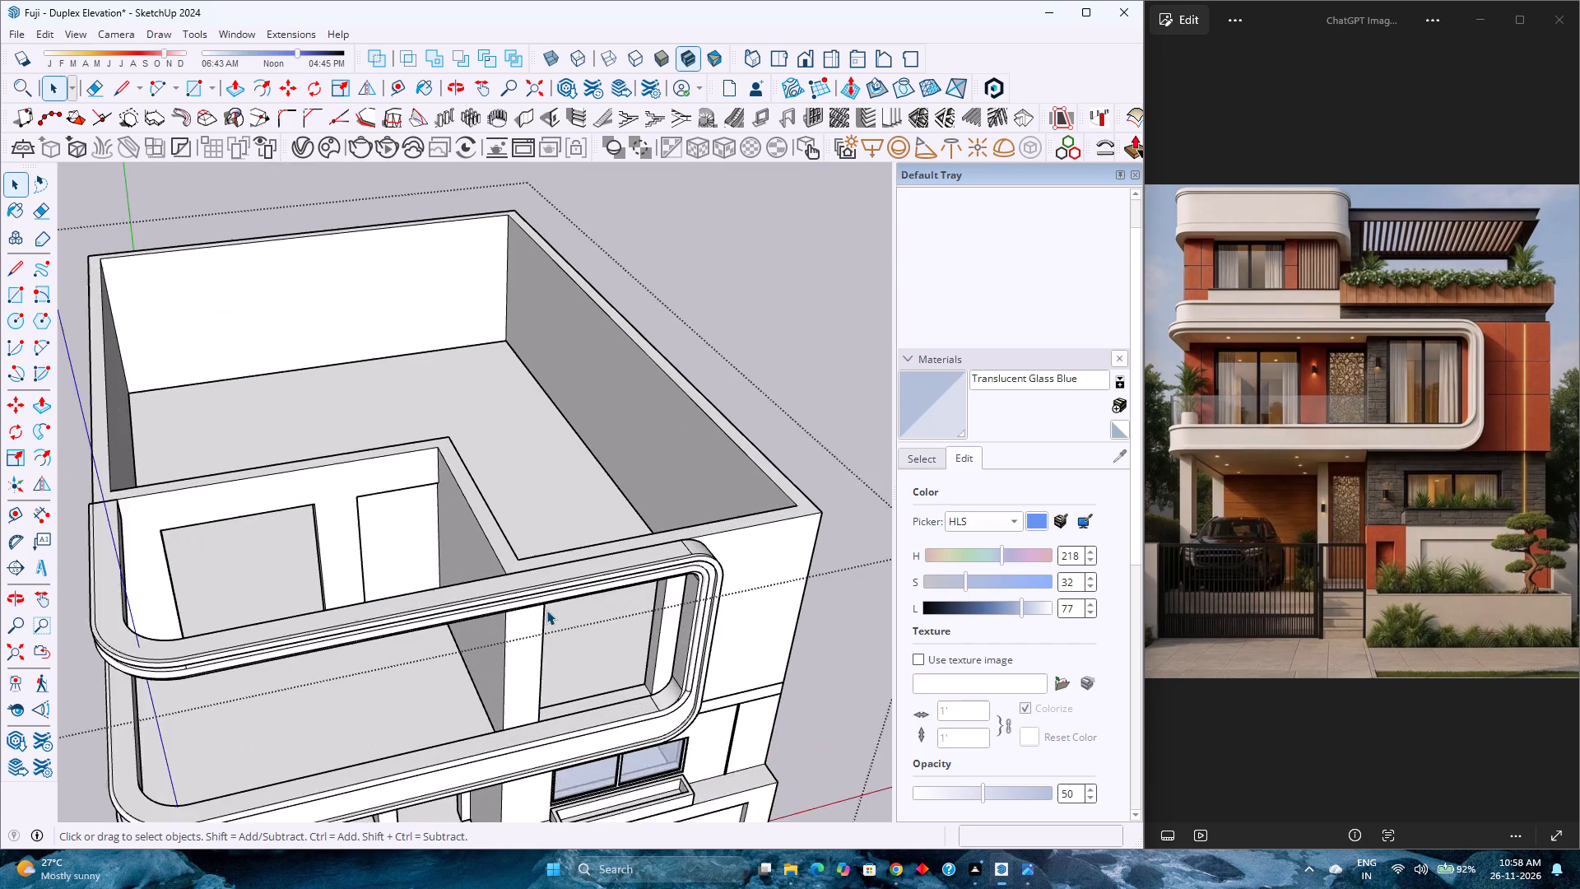
{"action": "scroll", "coordinate": [549, 606], "scroll_direction": "up", "scroll_amount": 2}
{"action": "middle_click_drag", "start_coordinate": [549, 606], "coordinate": [555, 549]}
{"action": "scroll", "coordinate": [555, 549], "scroll_direction": "down", "scroll_amount": 3}
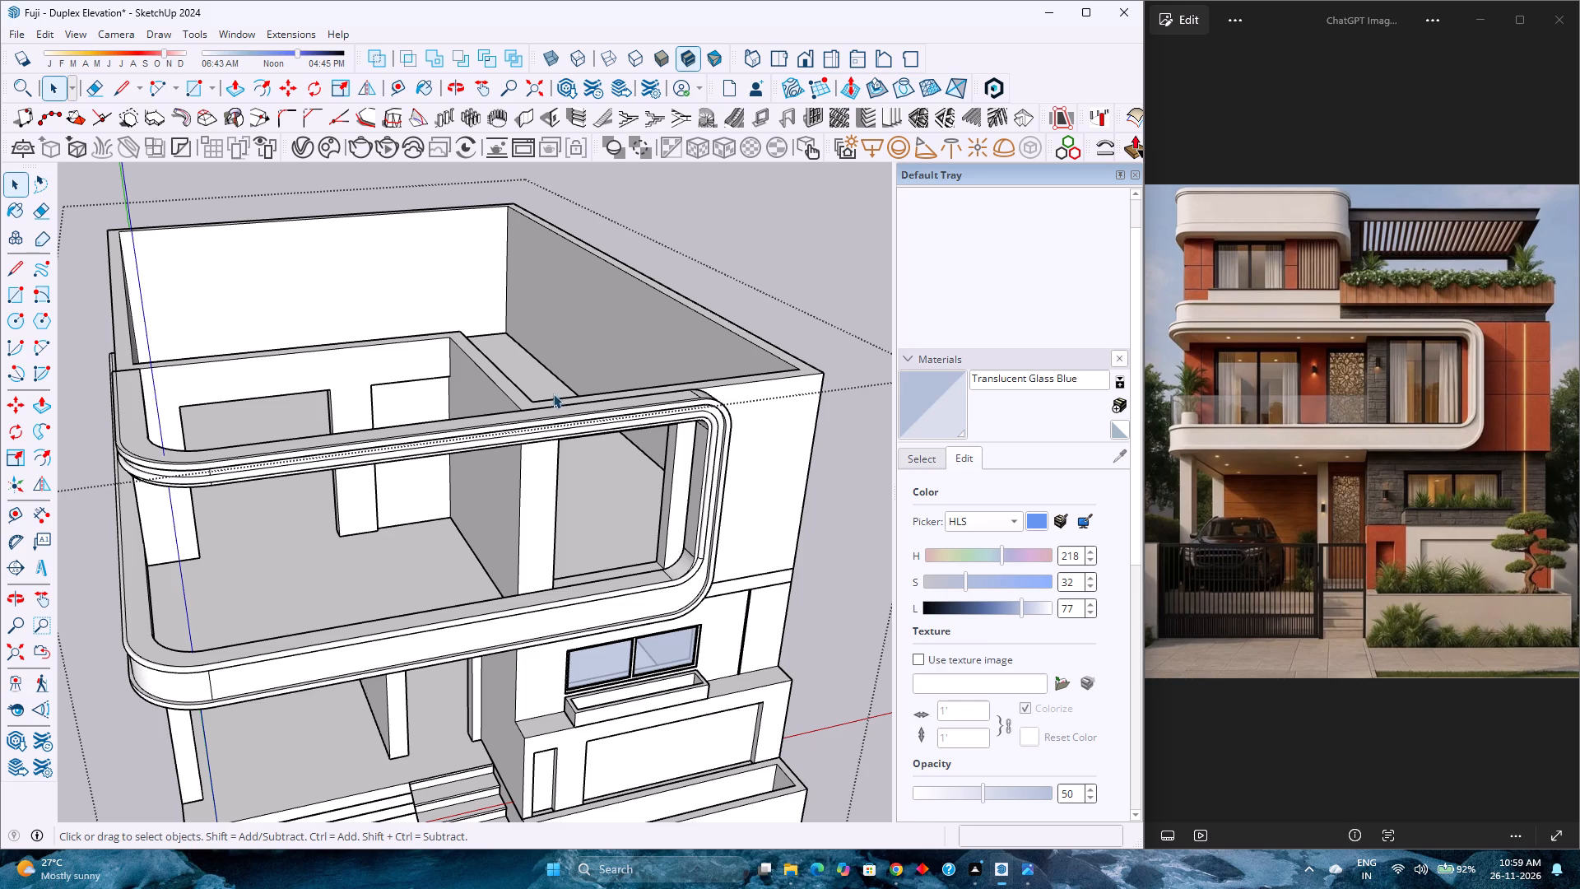
{"action": "scroll", "coordinate": [563, 365], "scroll_direction": "down", "scroll_amount": 3}
{"action": "scroll", "coordinate": [556, 367], "scroll_direction": "up", "scroll_amount": 3}
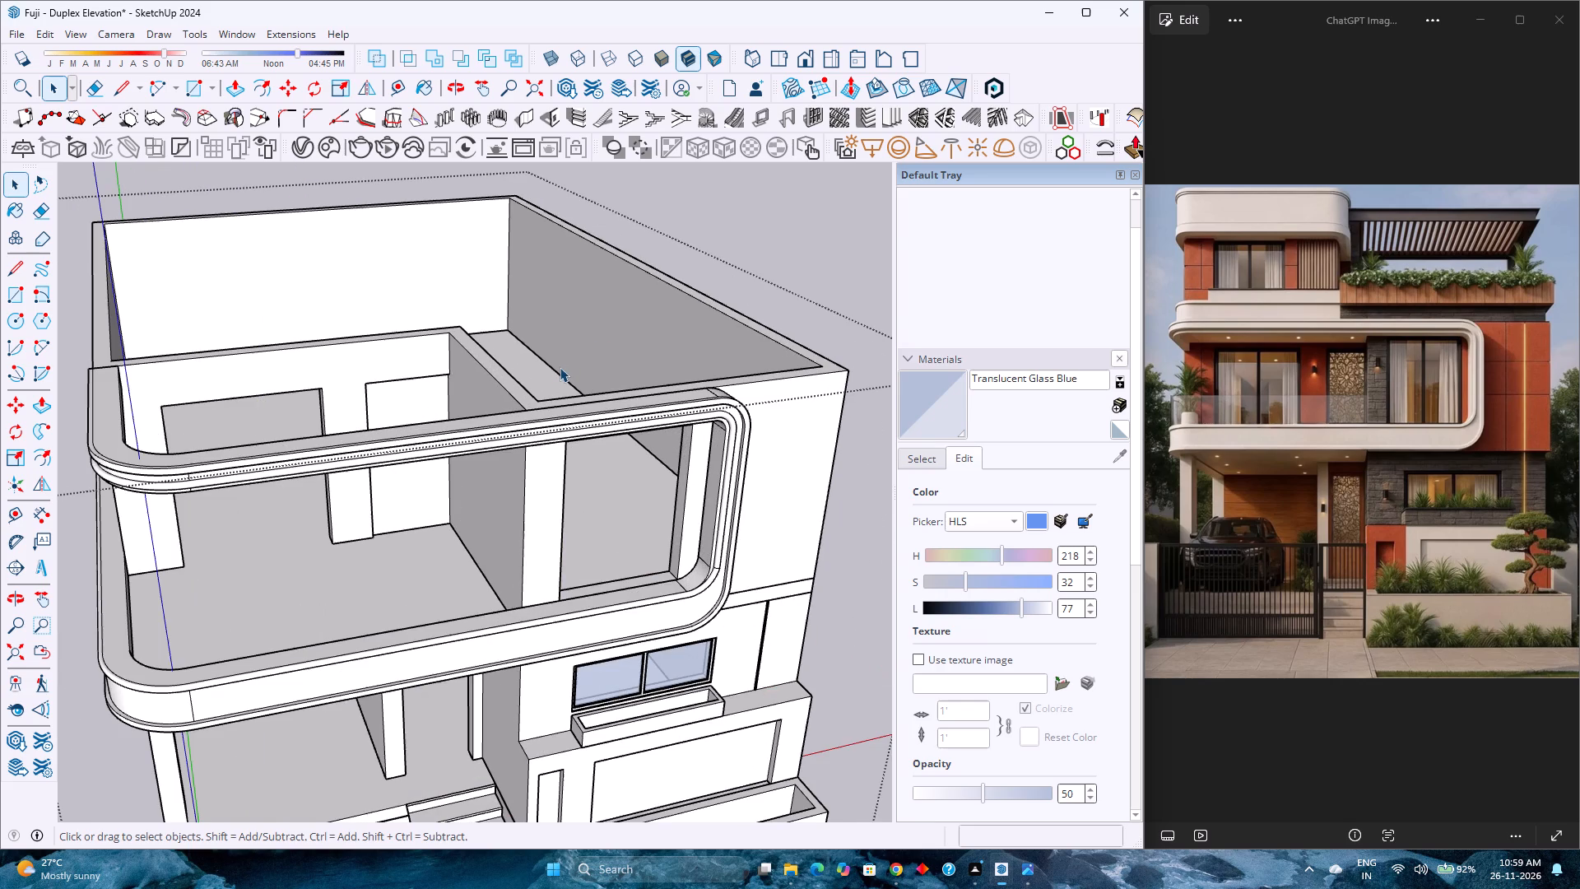
Draw a 29' 9" by 40' rectangle over the first-floor walls, from the rear corner to the diagonally opposite front corner.
{"action": "scroll", "coordinate": [565, 365], "scroll_direction": "down", "scroll_amount": 2}
{"action": "middle_click_drag", "start_coordinate": [565, 365], "coordinate": [577, 524]}
{"action": "scroll", "coordinate": [581, 468], "scroll_direction": "down", "scroll_amount": 2}
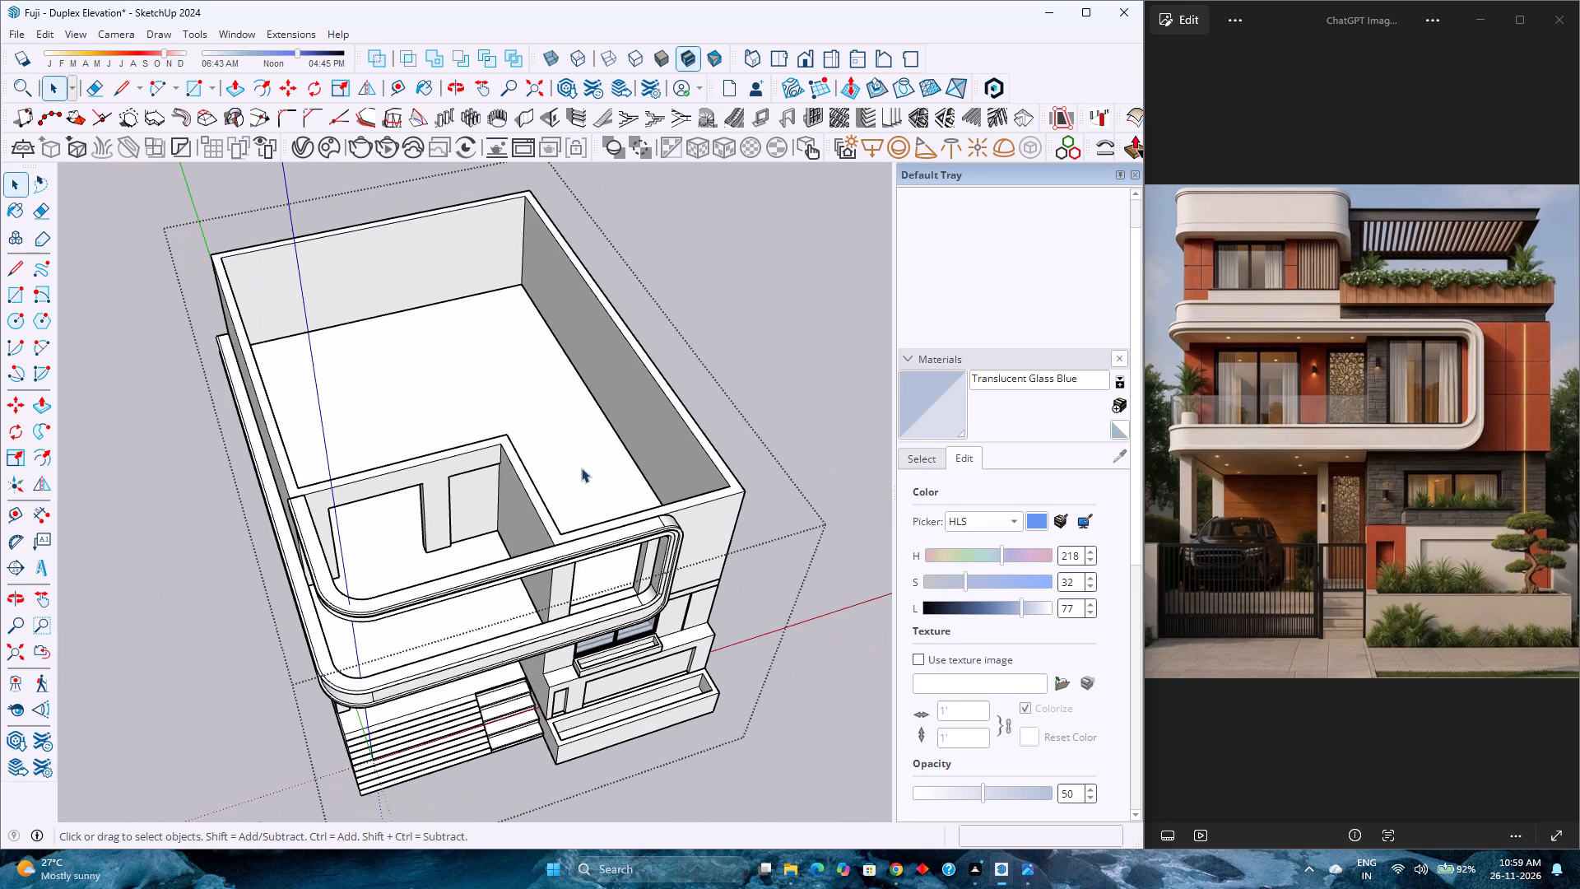
{"action": "left_click", "coordinate": [548, 524]}
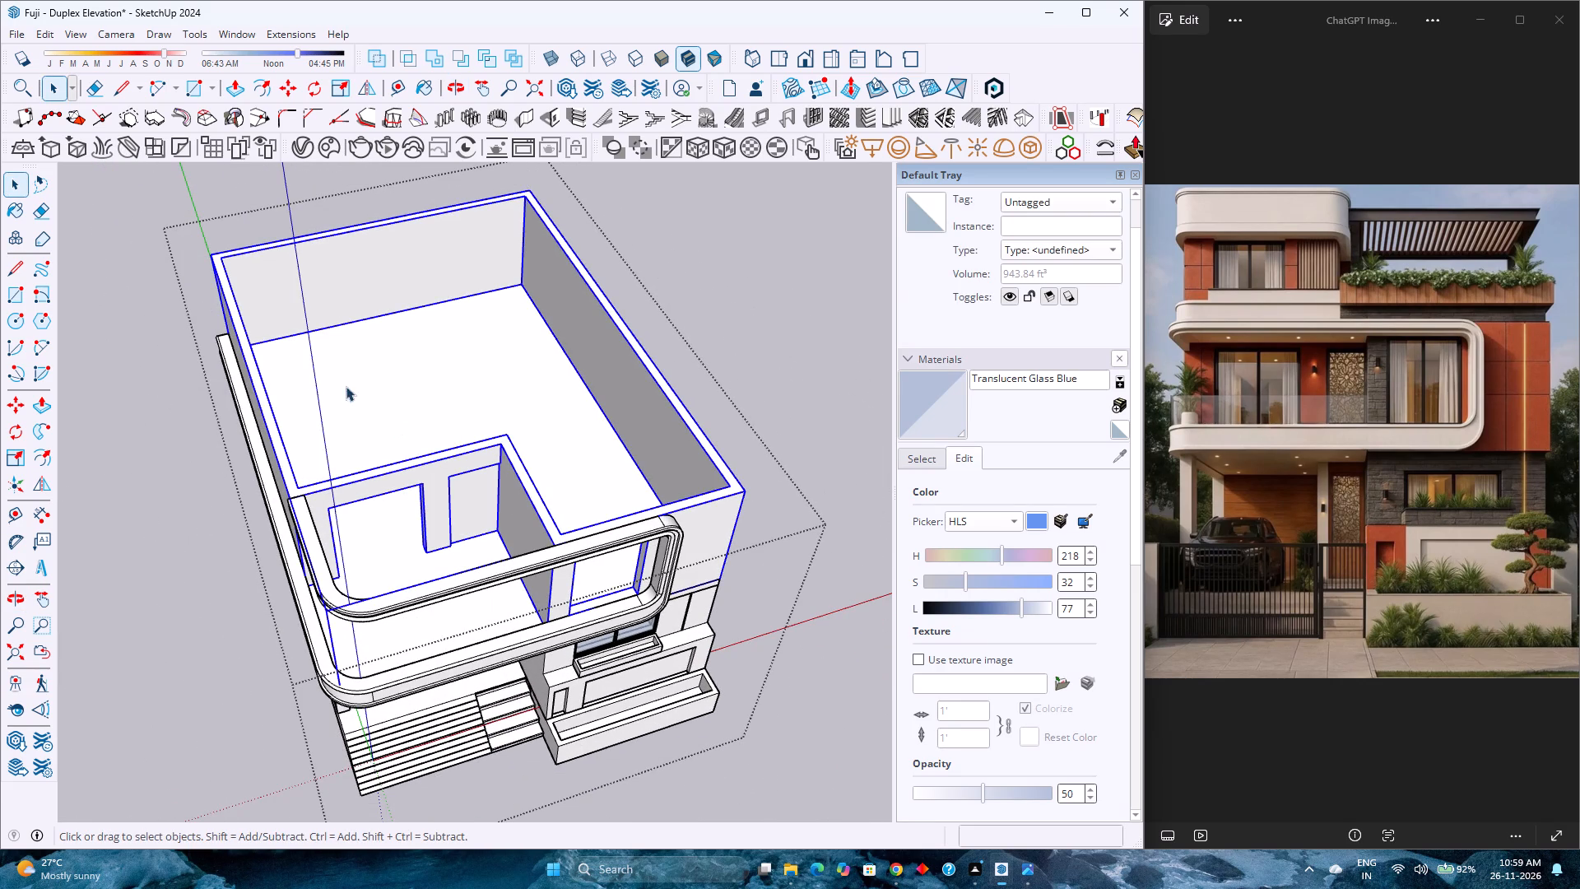
{"action": "left_click", "coordinate": [190, 88]}
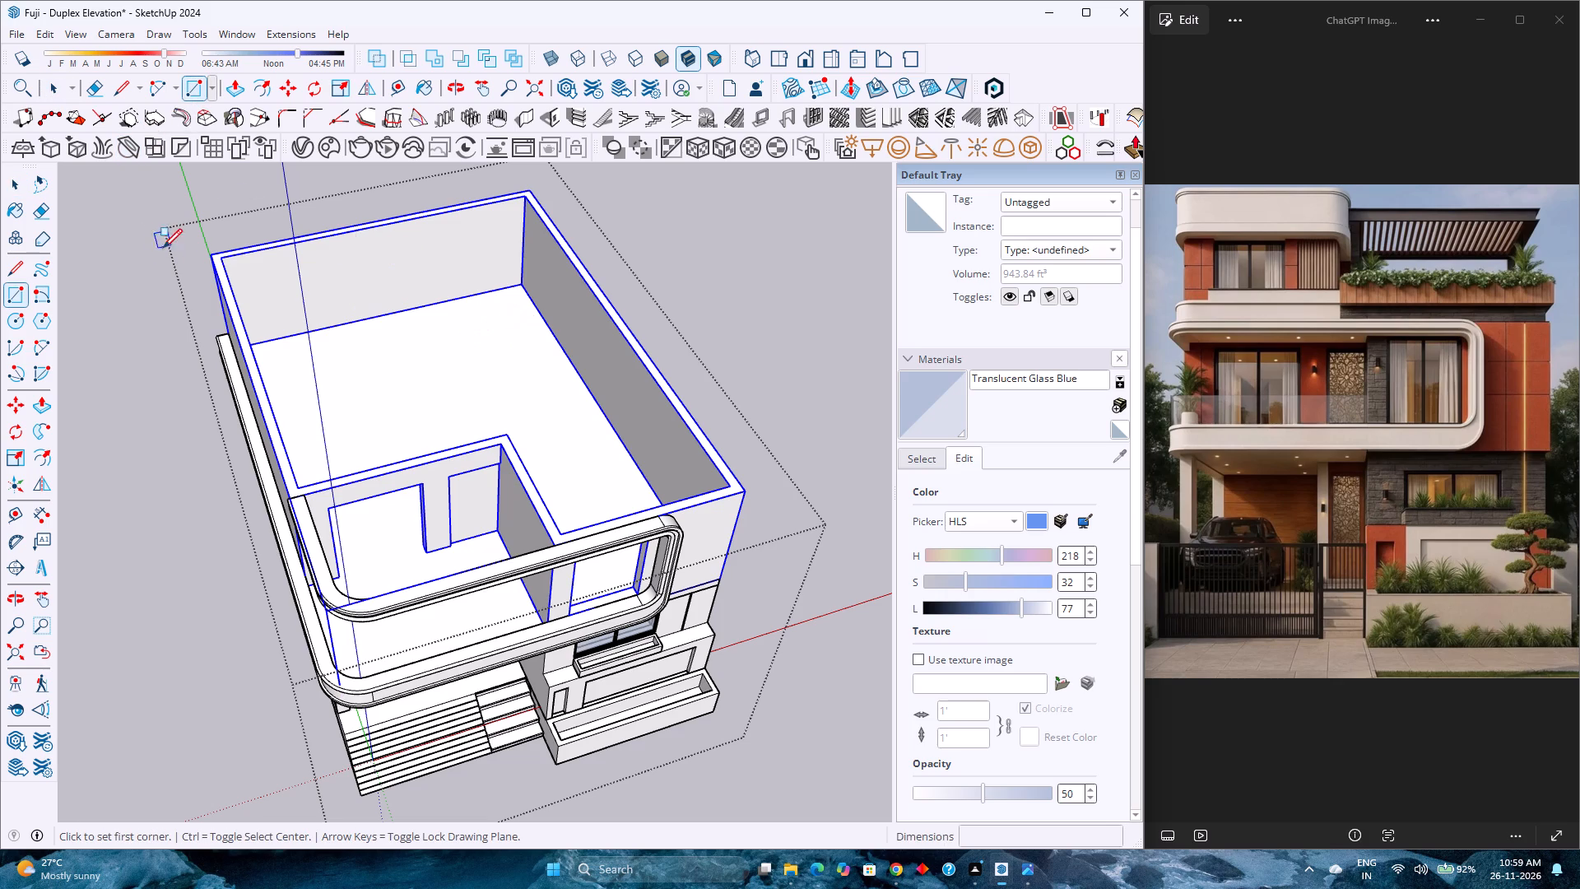
{"action": "left_click", "coordinate": [209, 254]}
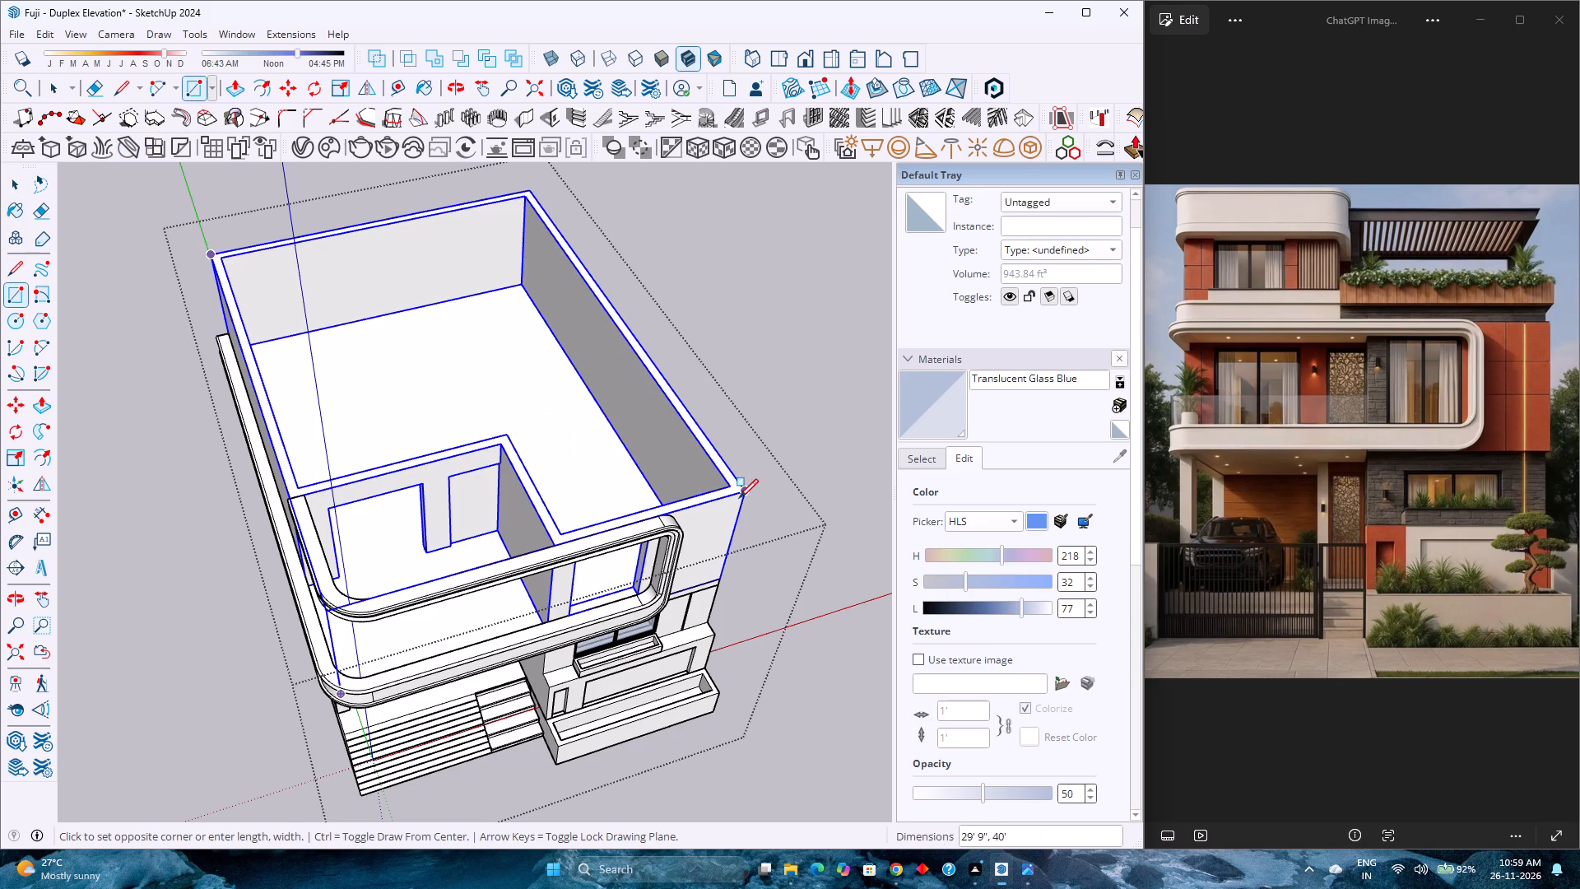
{"action": "left_click", "coordinate": [740, 494]}
{"action": "key", "text": "space"}
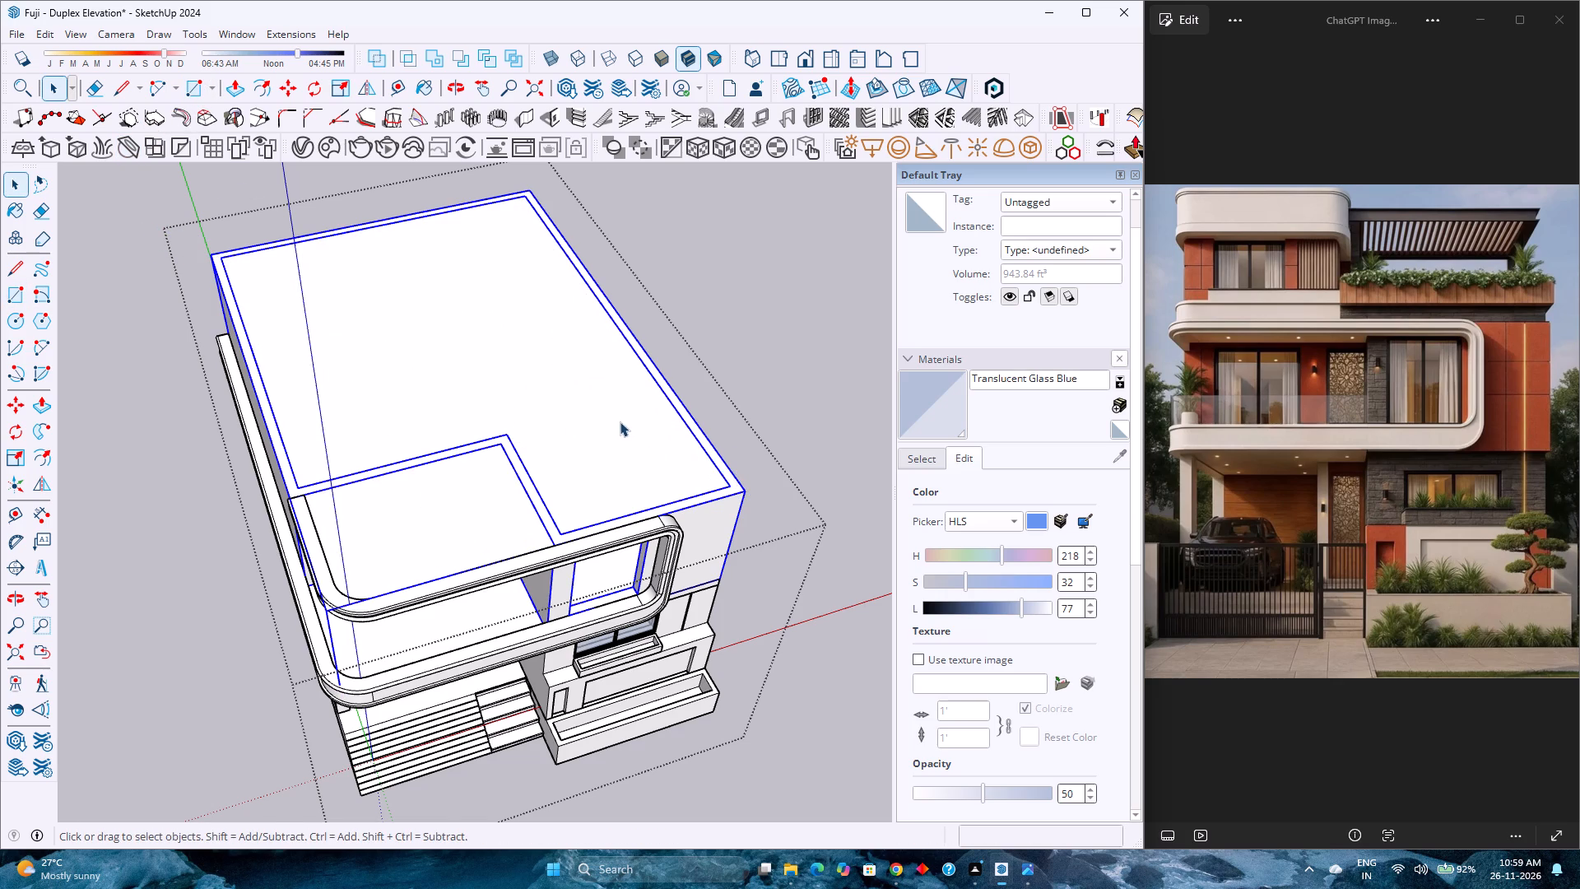
Make the roof rectangle's face and bounding edges into a group.
{"action": "scroll", "coordinate": [300, 616], "scroll_direction": "up", "scroll_amount": 7}
{"action": "double_click", "coordinate": [460, 477]}
{"action": "right_click", "coordinate": [460, 477]}
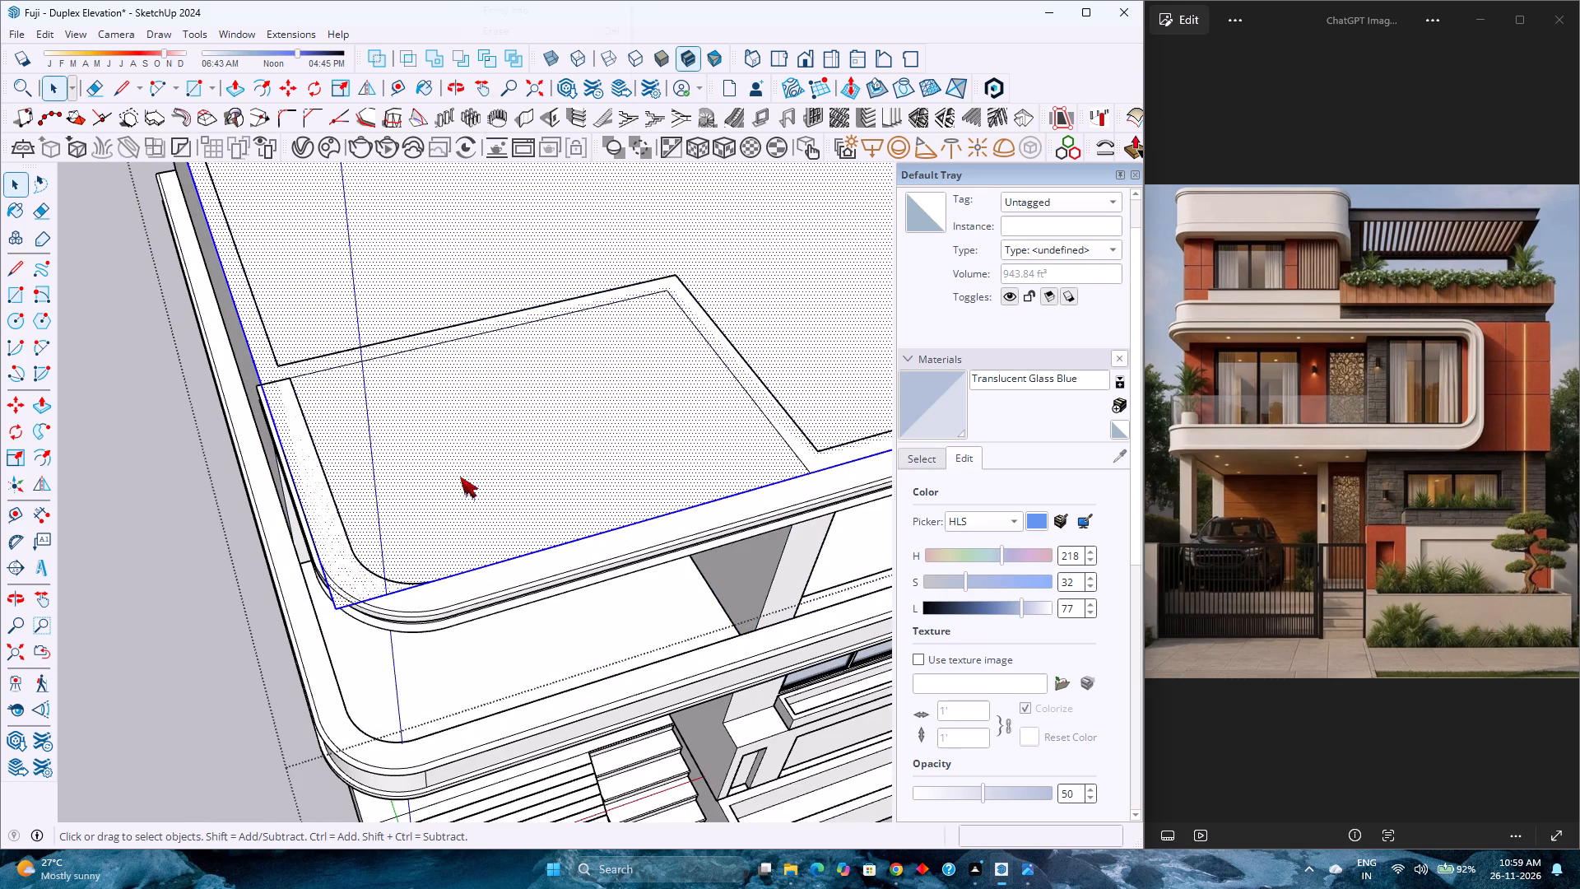
{"action": "left_click", "coordinate": [520, 154]}
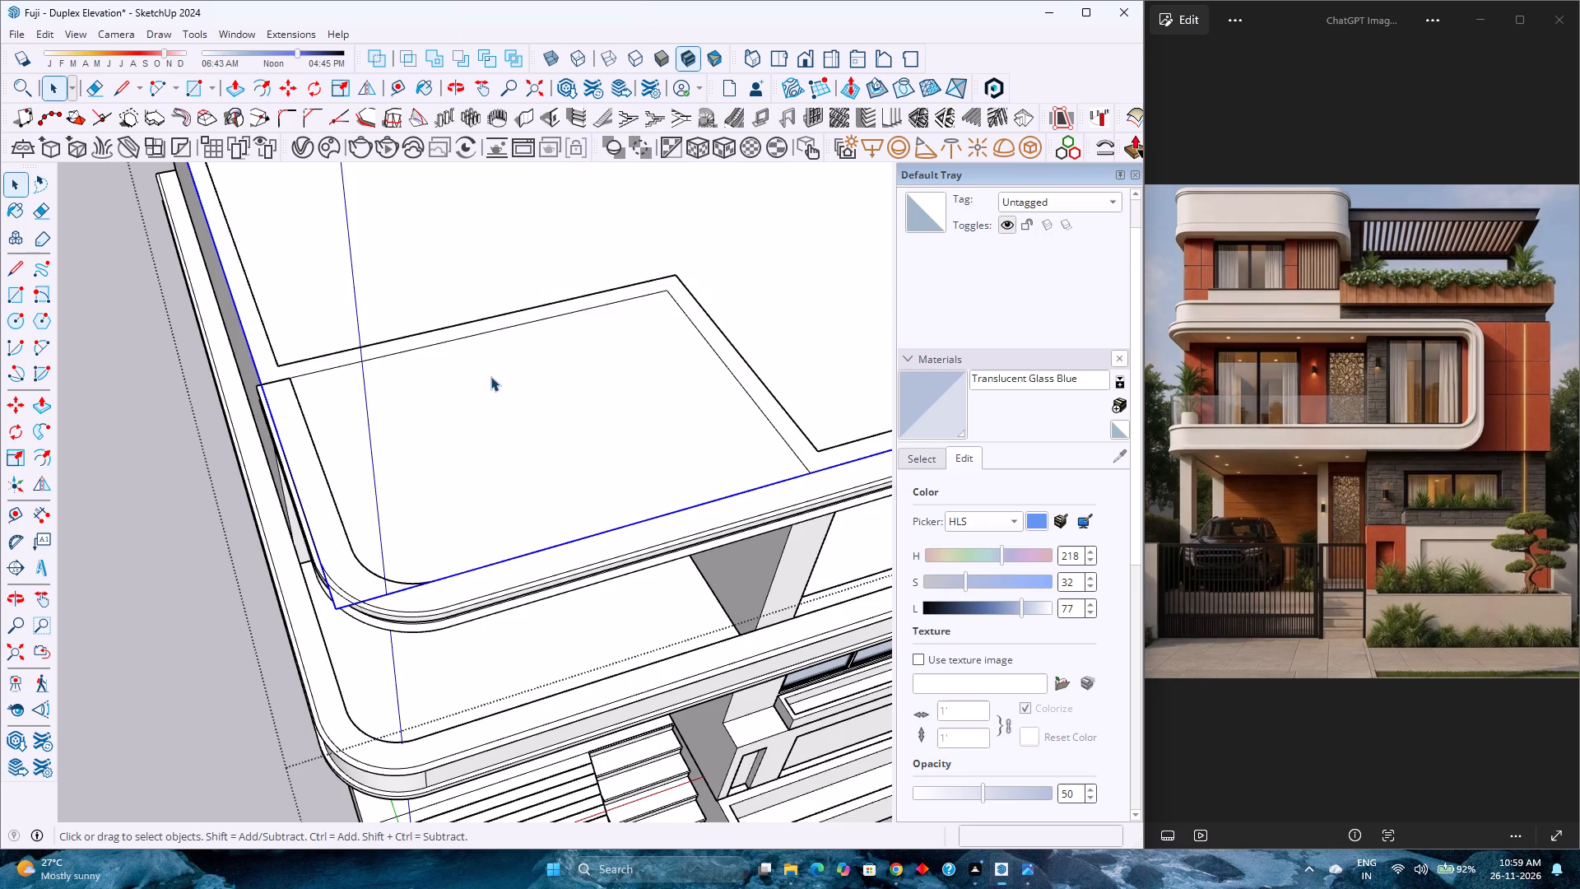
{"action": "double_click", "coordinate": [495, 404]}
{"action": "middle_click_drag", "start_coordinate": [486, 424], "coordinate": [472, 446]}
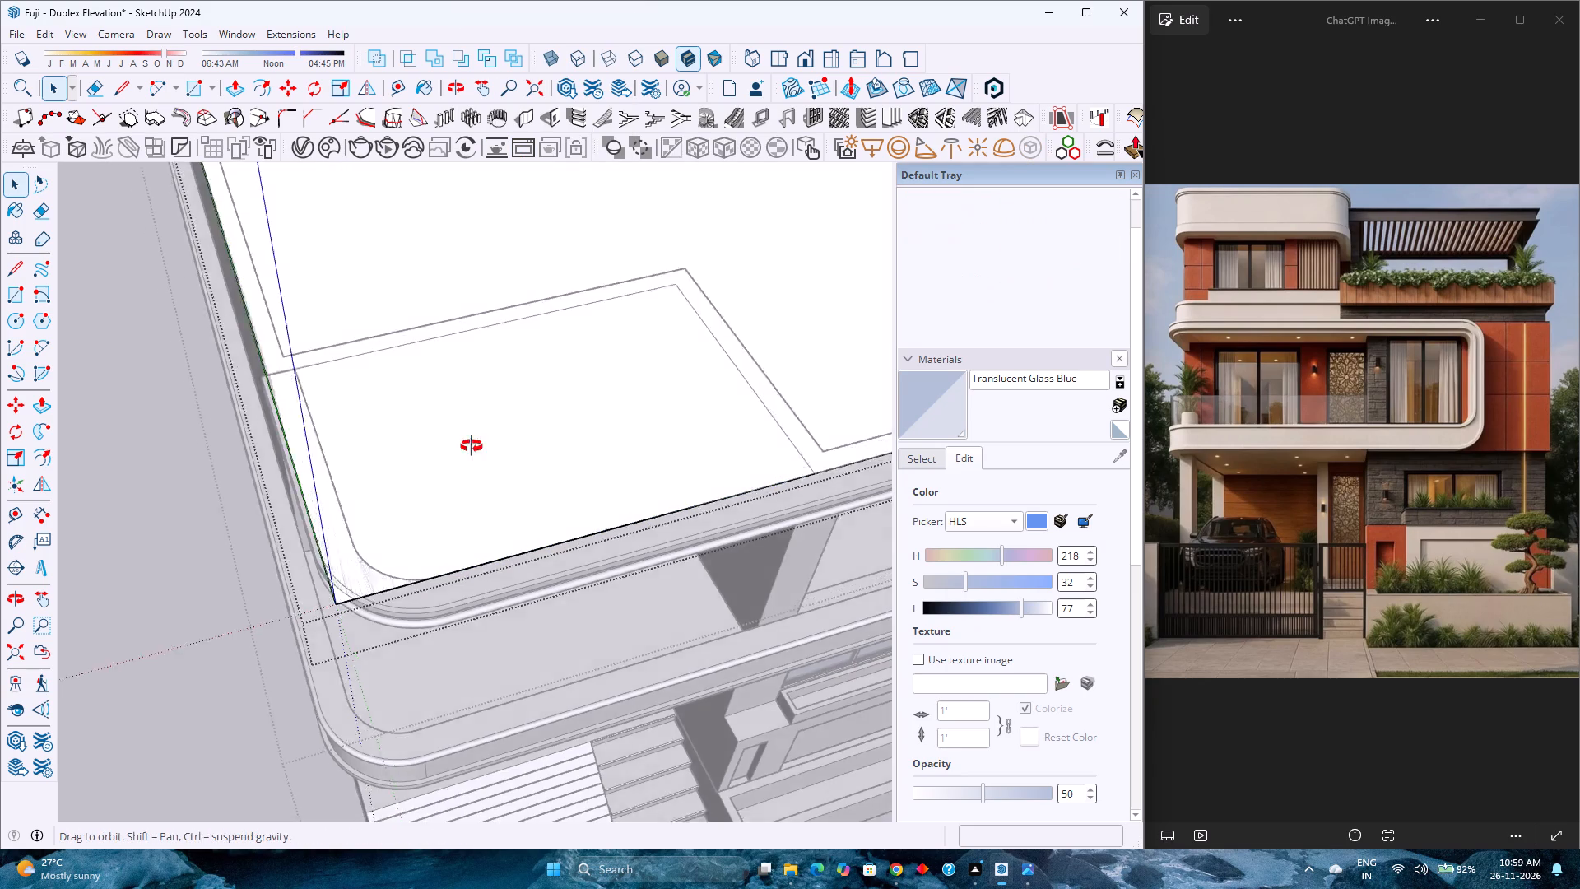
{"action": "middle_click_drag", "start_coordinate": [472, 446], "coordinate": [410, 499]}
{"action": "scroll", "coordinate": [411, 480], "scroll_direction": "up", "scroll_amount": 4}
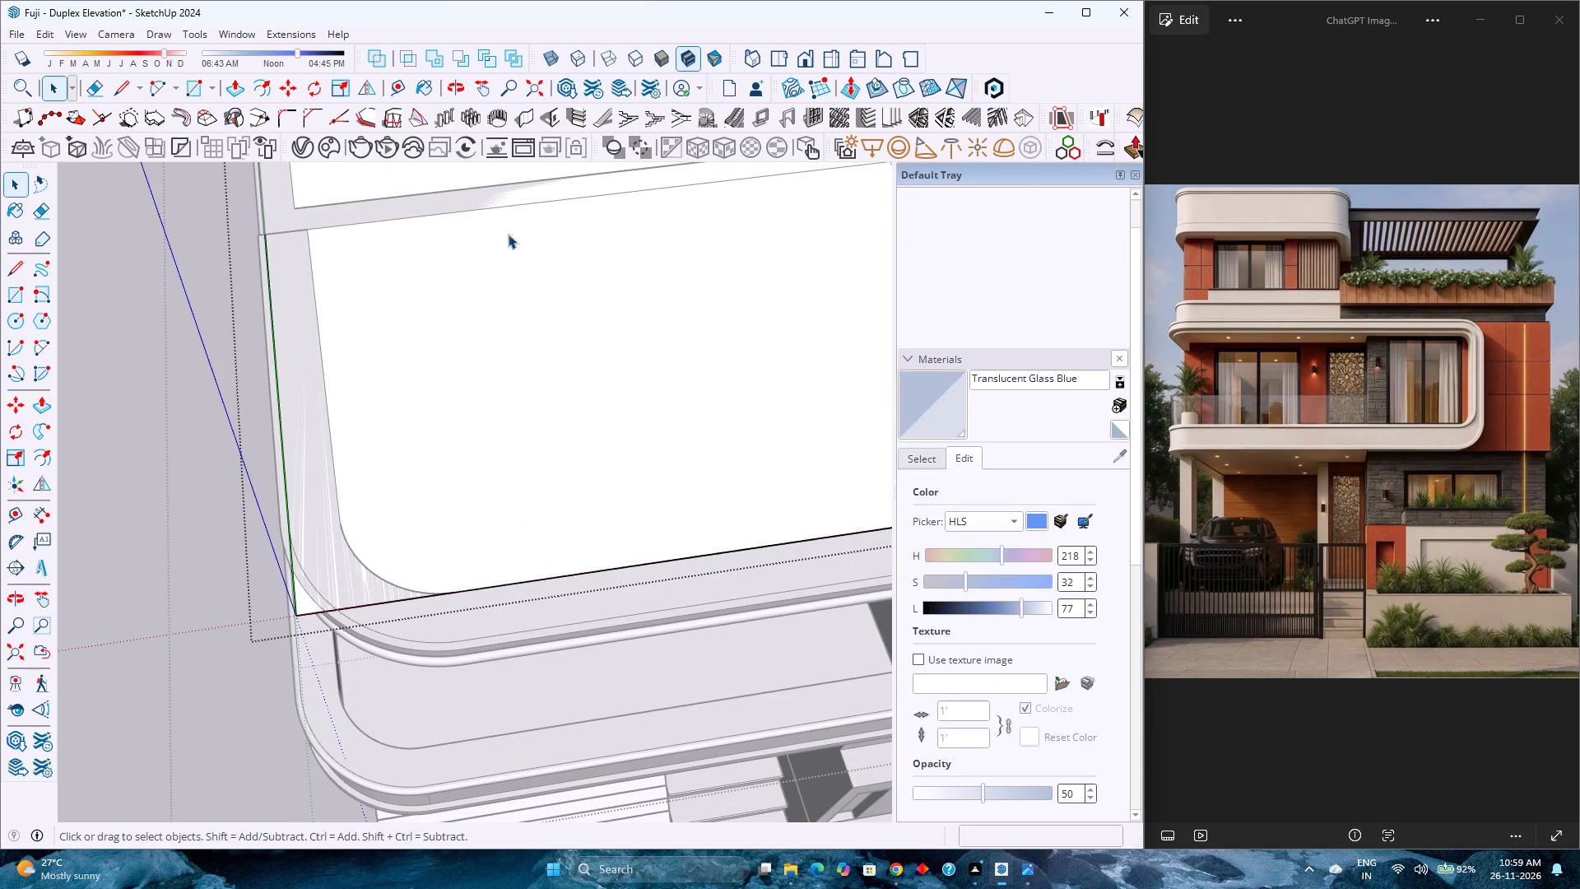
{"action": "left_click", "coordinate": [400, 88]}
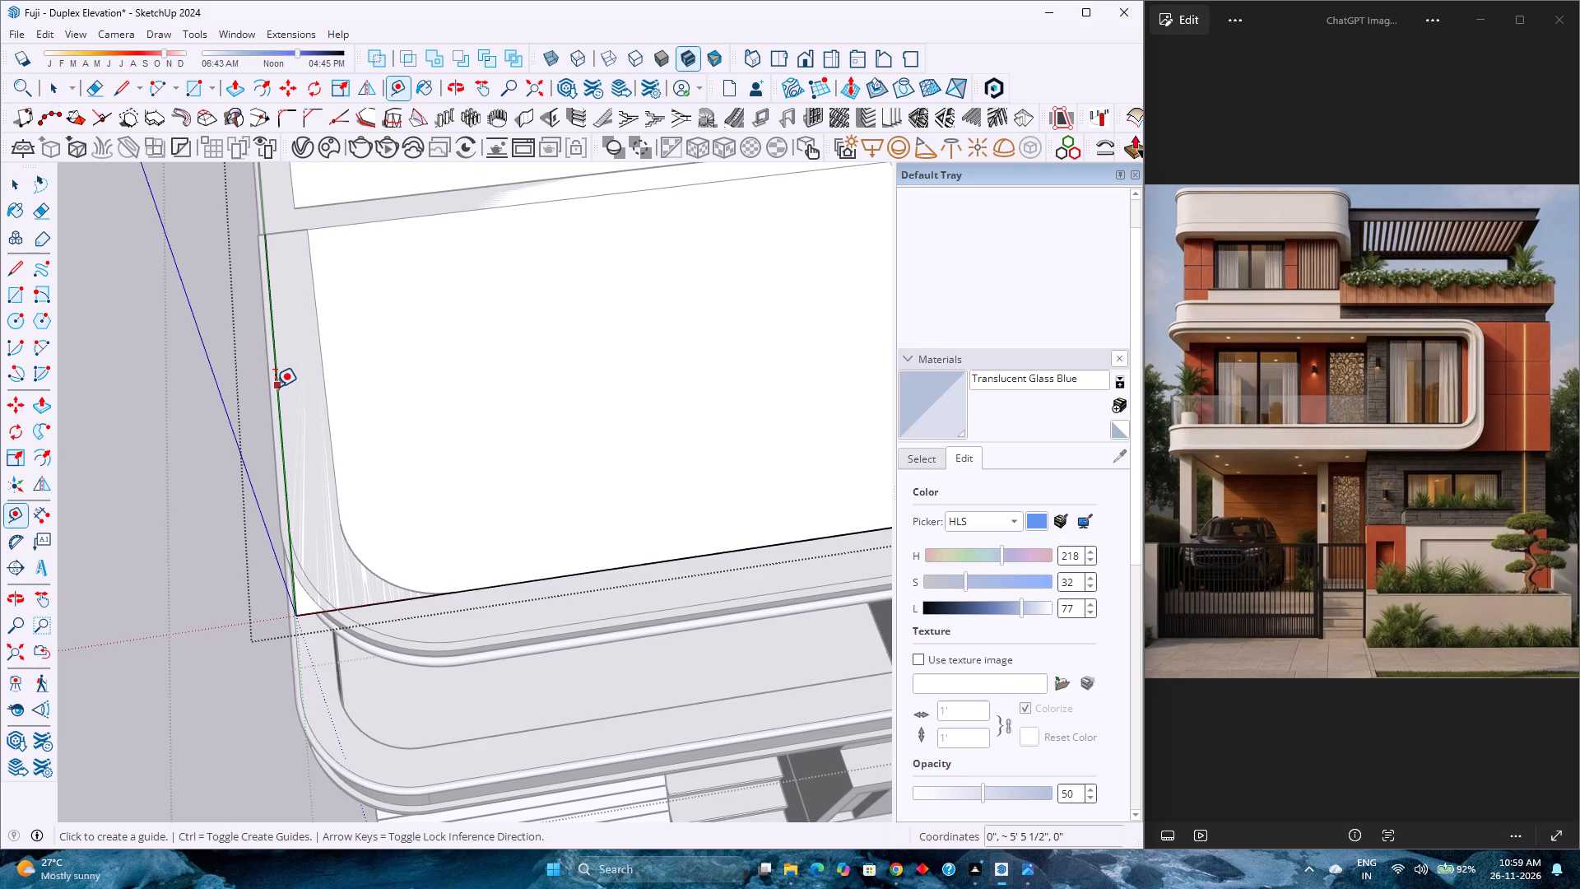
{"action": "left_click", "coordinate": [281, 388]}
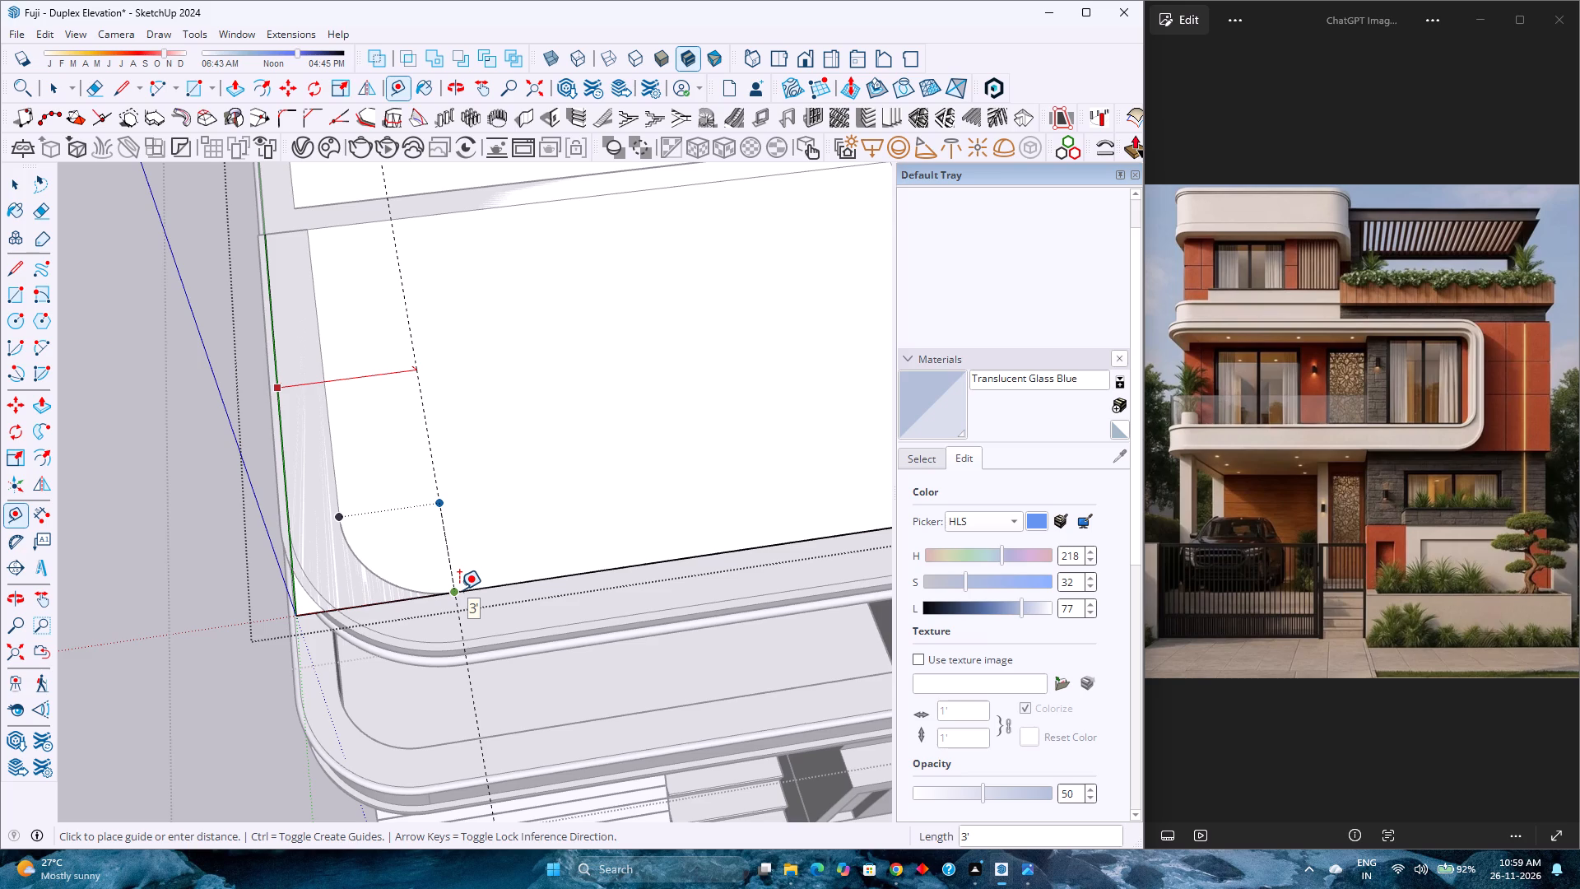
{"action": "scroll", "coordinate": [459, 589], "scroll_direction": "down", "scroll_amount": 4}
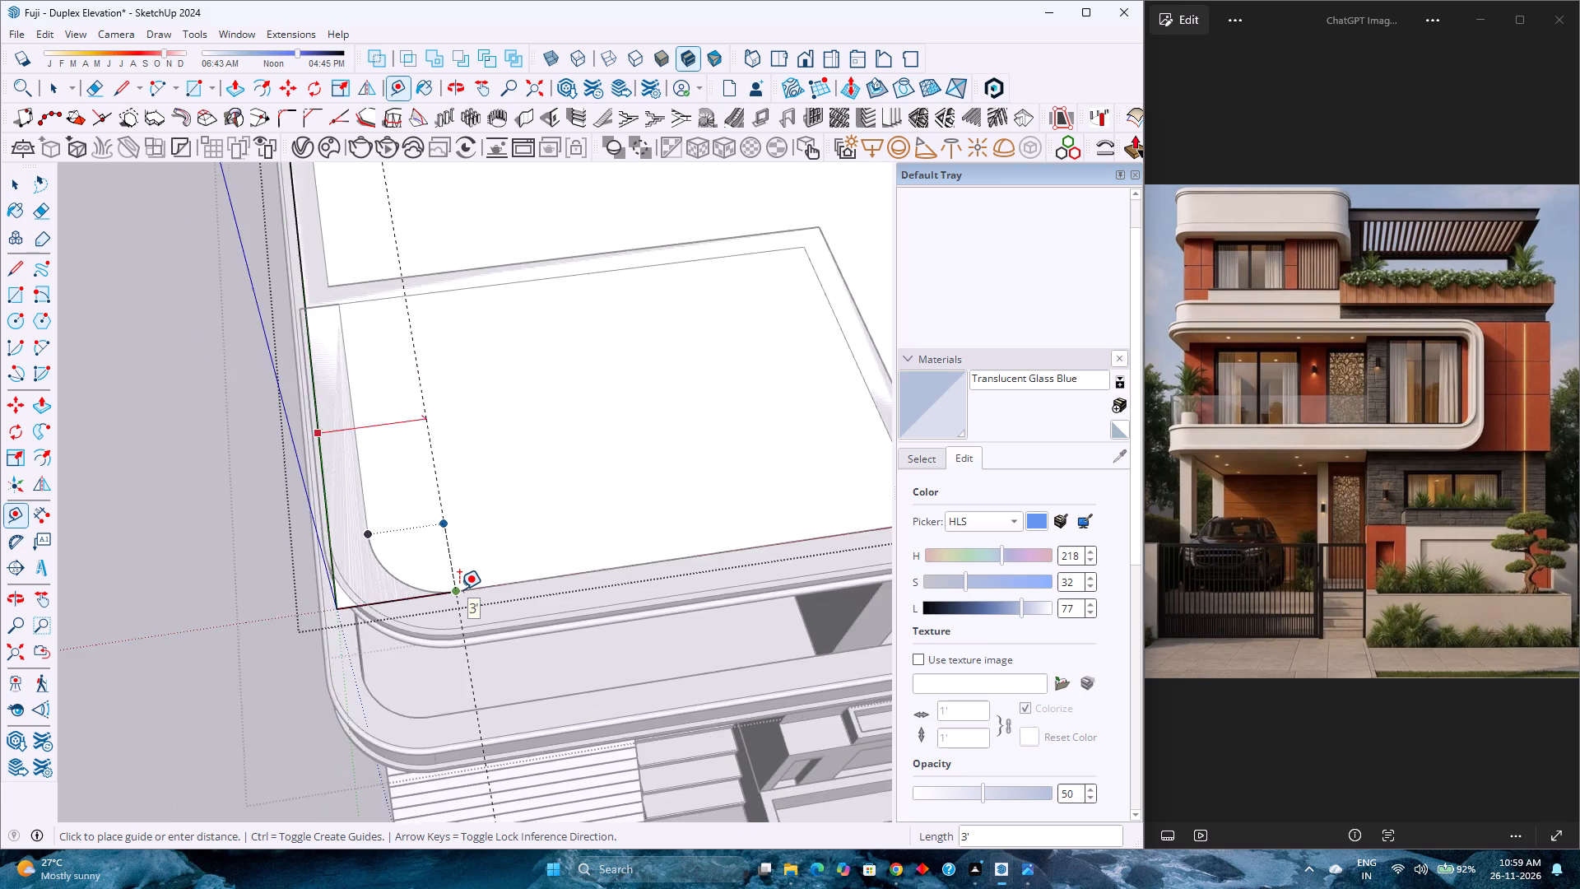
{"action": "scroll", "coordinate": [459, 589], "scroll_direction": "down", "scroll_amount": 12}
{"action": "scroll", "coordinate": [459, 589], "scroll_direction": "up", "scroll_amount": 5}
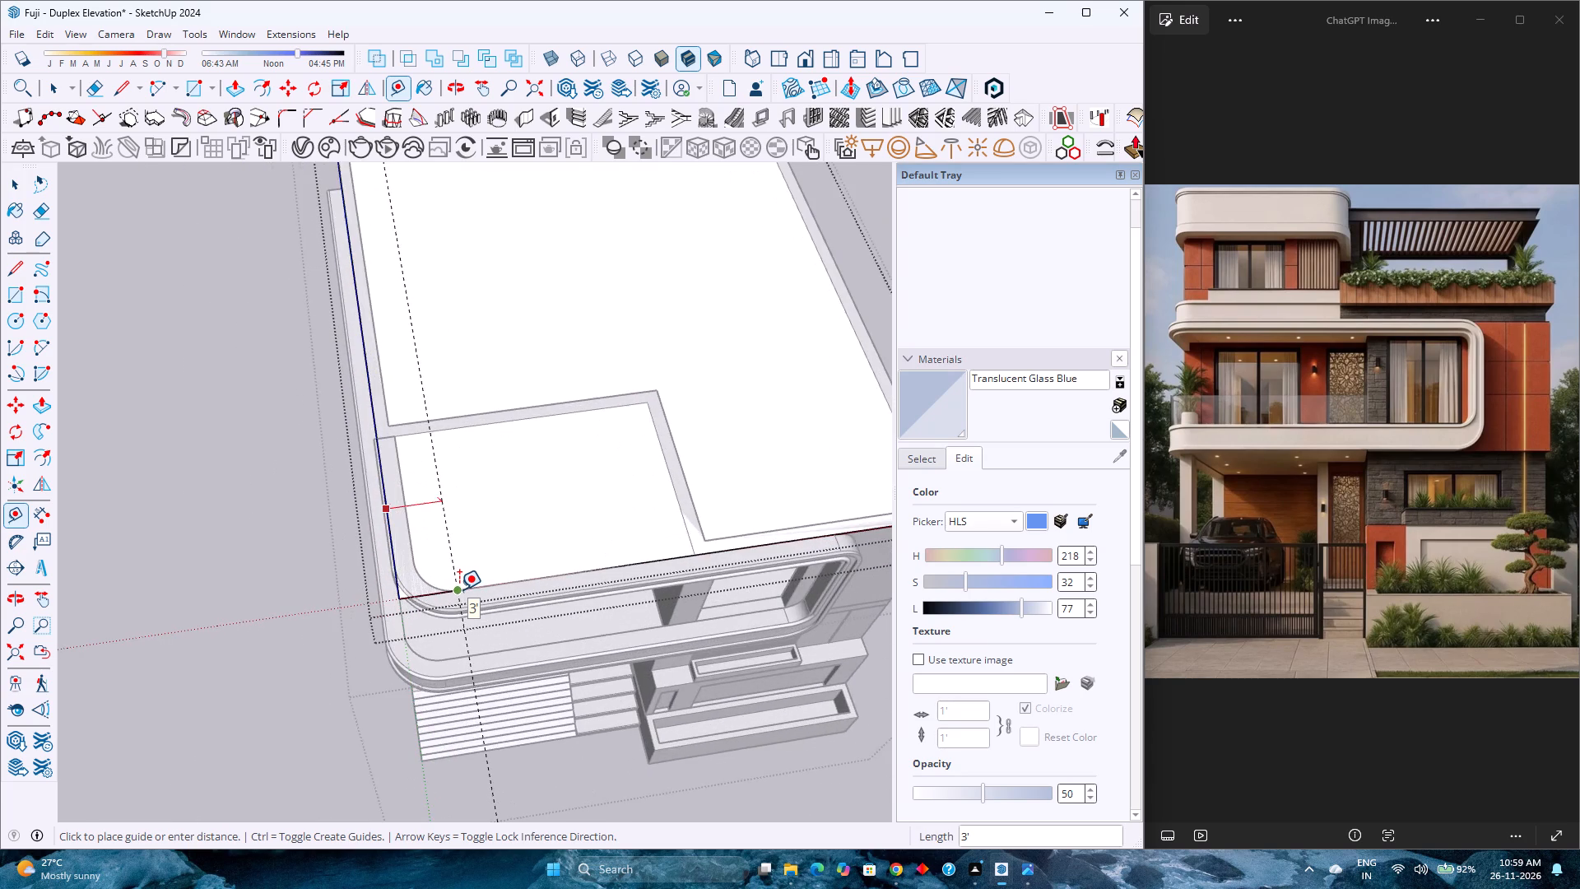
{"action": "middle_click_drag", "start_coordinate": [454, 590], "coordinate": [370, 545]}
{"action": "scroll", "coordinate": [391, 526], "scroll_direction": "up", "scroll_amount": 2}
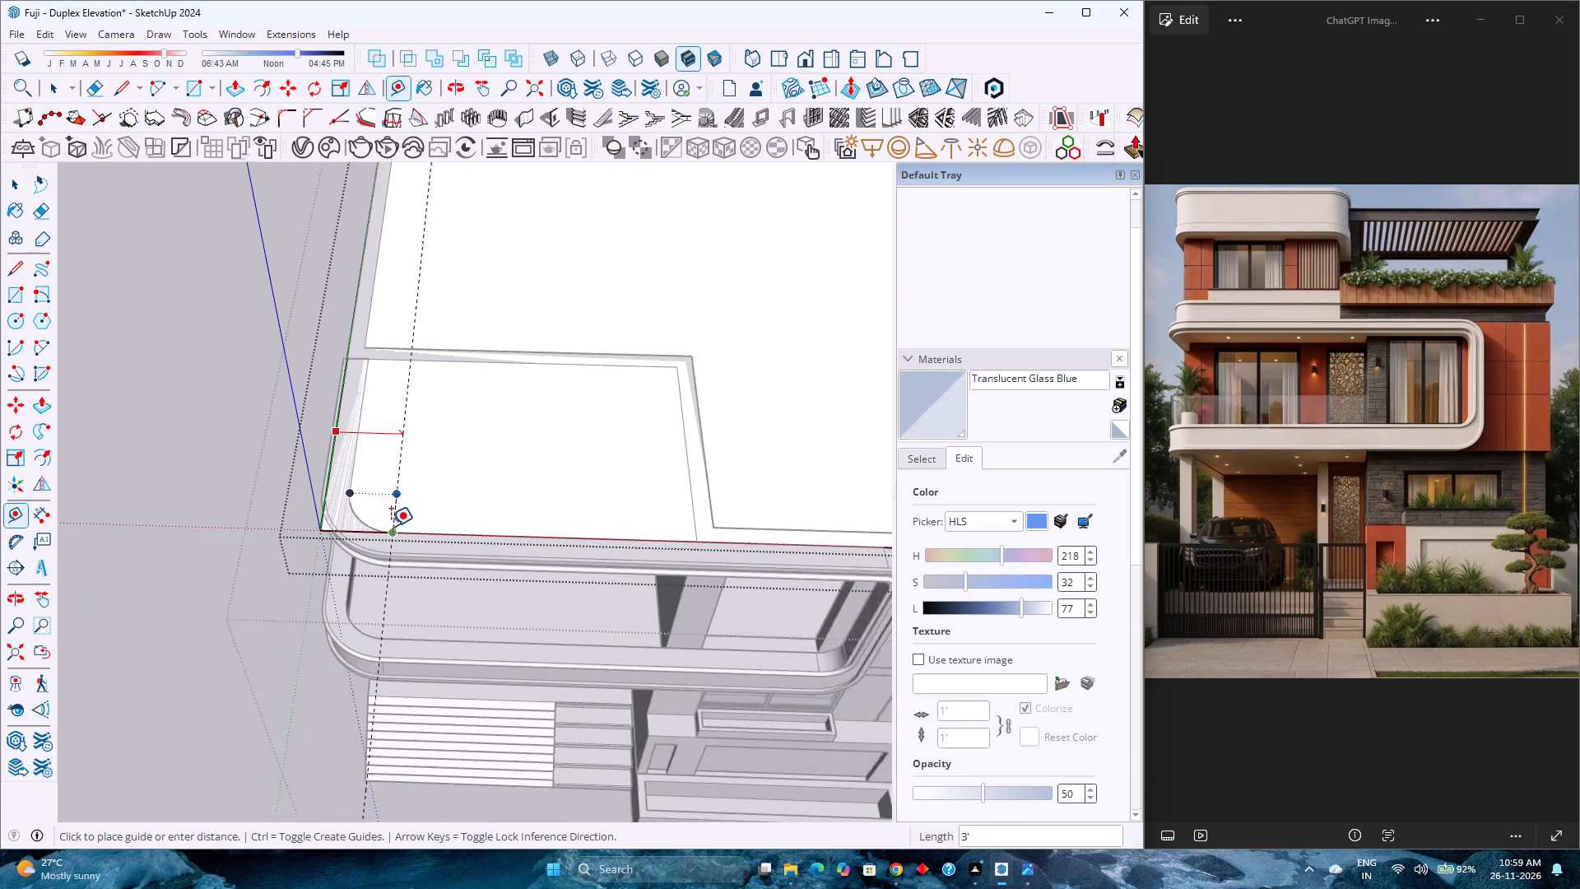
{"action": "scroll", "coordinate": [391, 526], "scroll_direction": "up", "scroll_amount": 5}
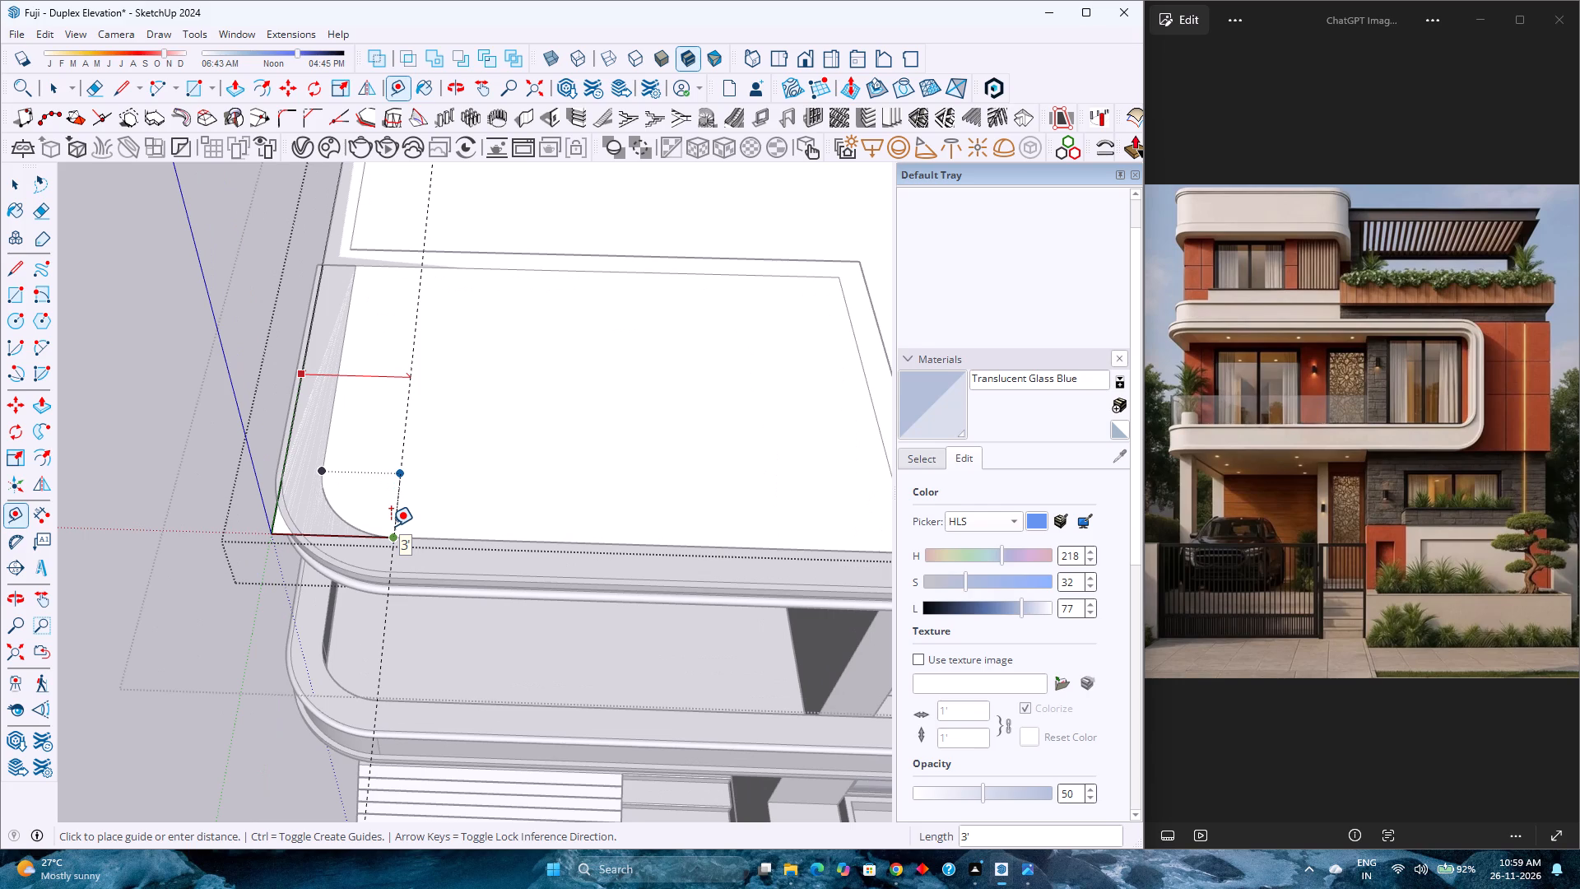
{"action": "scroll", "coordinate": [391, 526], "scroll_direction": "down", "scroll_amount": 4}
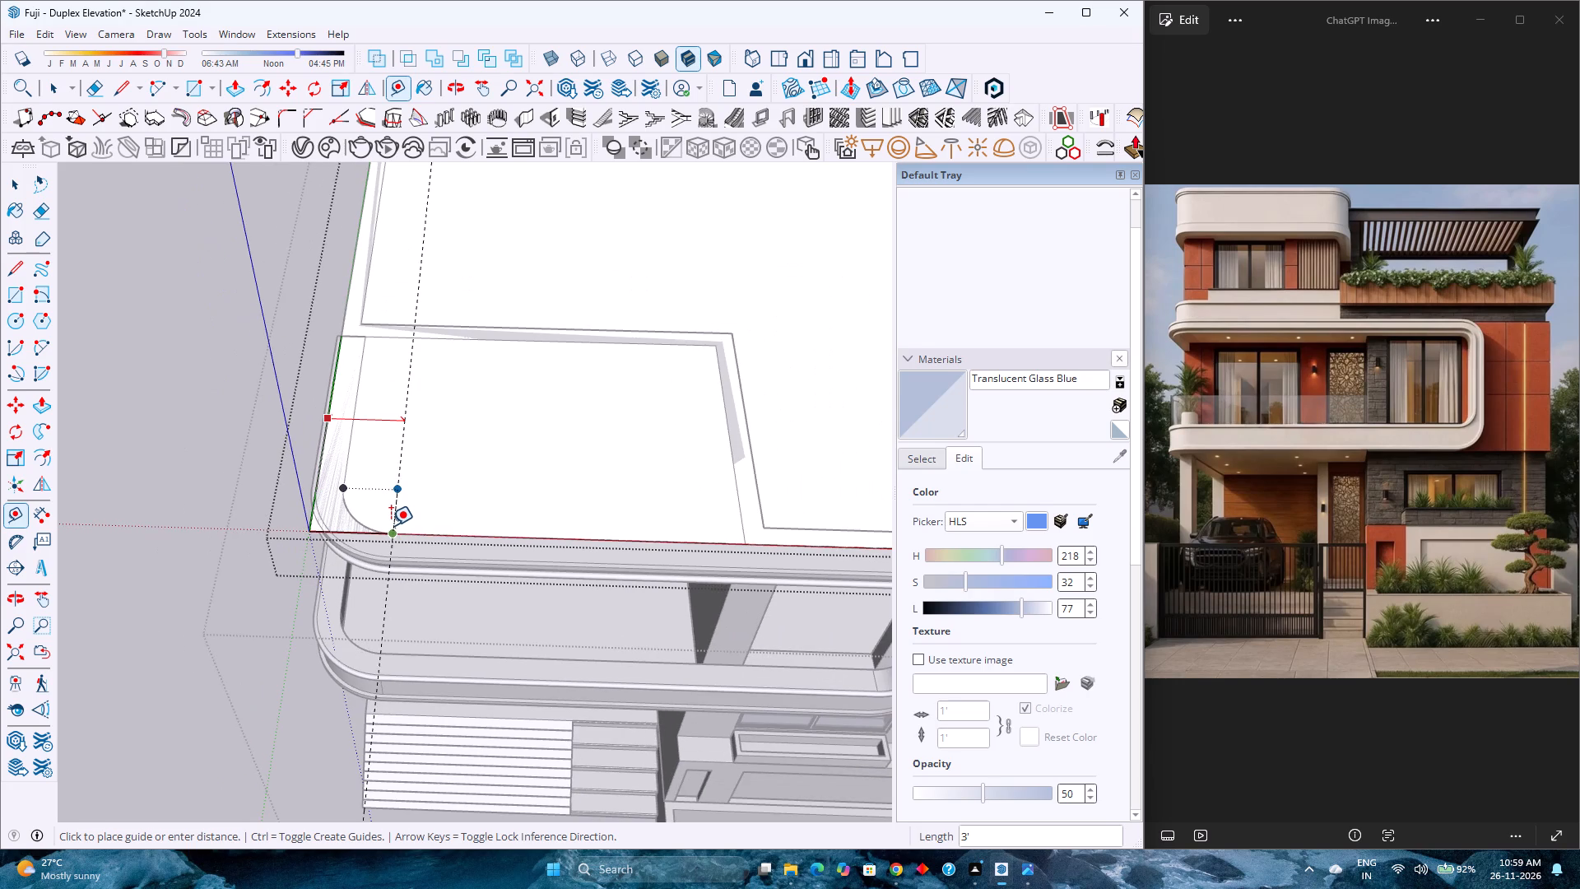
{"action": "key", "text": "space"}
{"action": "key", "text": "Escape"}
Open the balcony frame group and scale the frame inside along the red axis about its opposite side by 0.99.
{"action": "left_click", "coordinate": [365, 560]}
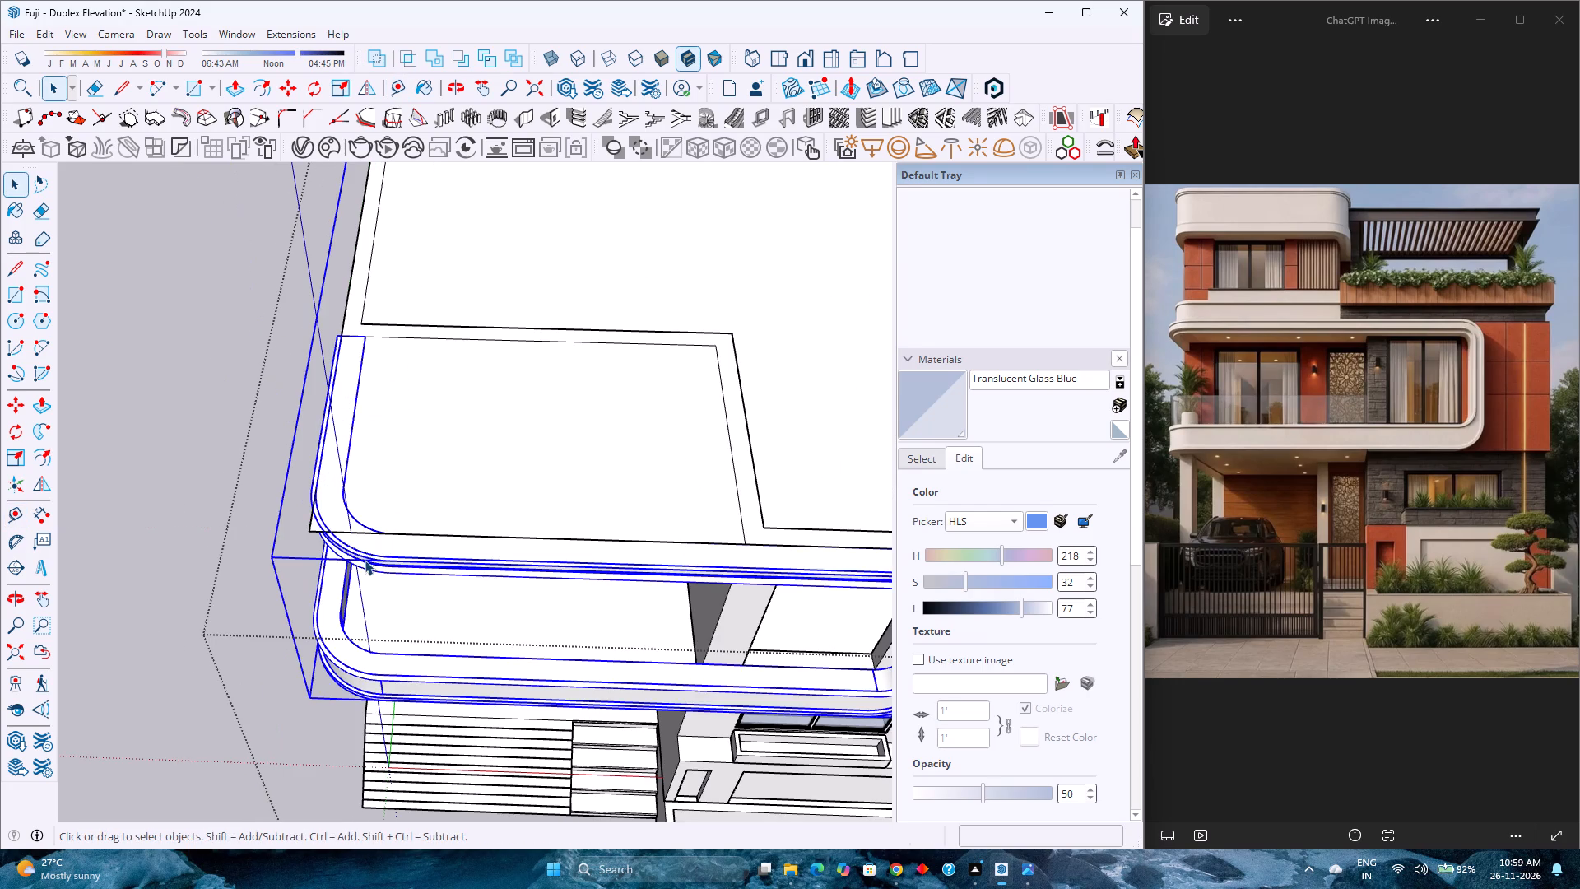
{"action": "middle_click_drag", "start_coordinate": [356, 560], "coordinate": [439, 470]}
{"action": "scroll", "coordinate": [439, 468], "scroll_direction": "down", "scroll_amount": 4}
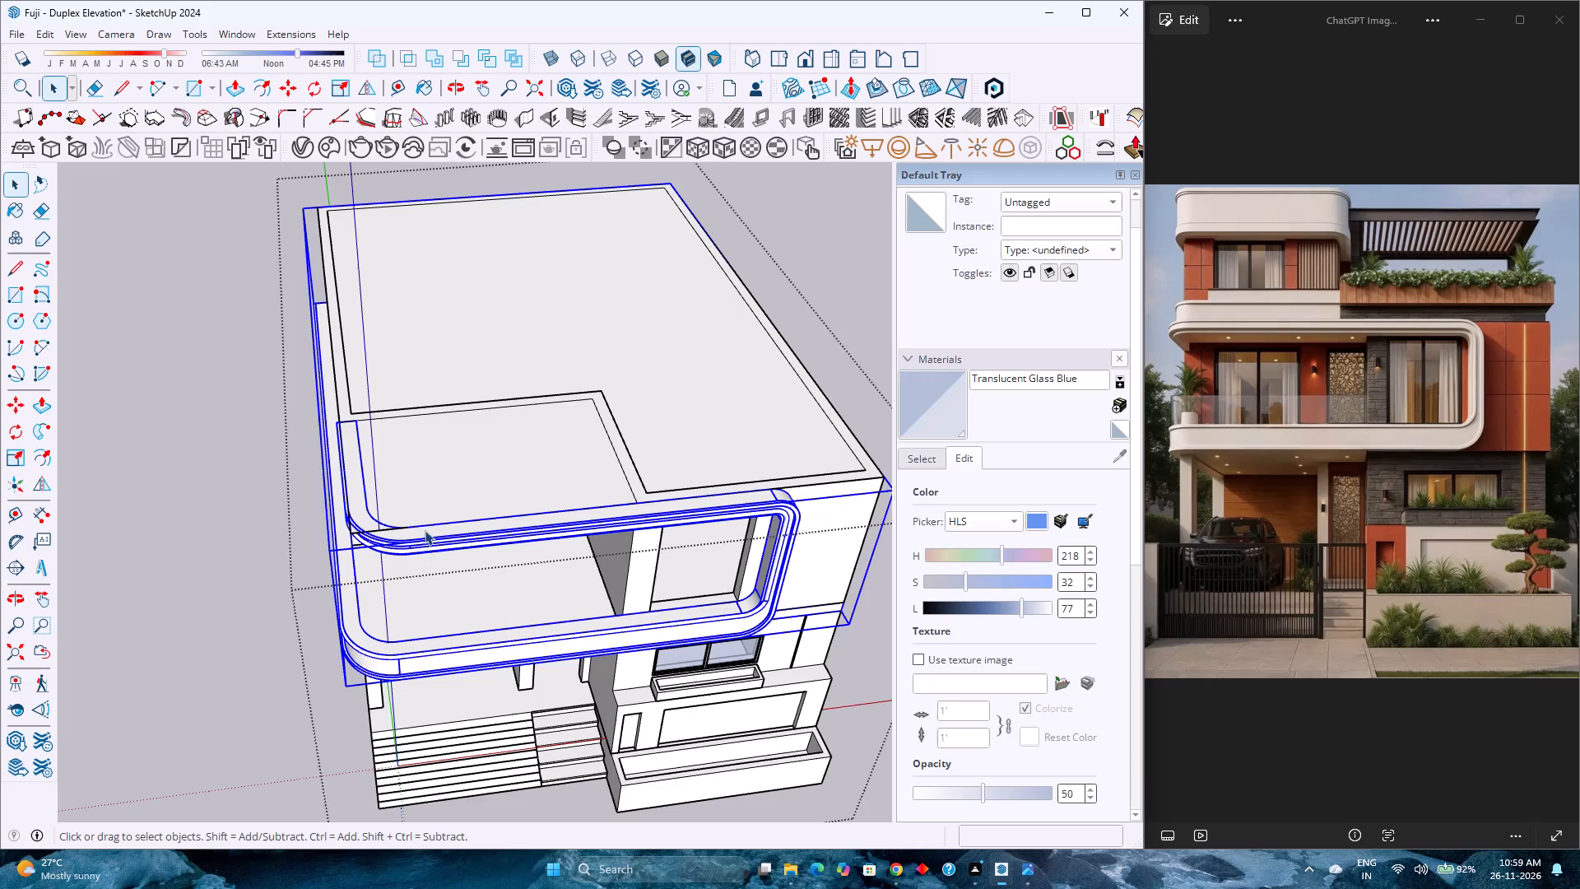
{"action": "double_click", "coordinate": [429, 541]}
{"action": "left_click", "coordinate": [429, 541]}
{"action": "scroll", "coordinate": [346, 524], "scroll_direction": "up", "scroll_amount": 3}
{"action": "middle_click_drag", "start_coordinate": [296, 504], "coordinate": [296, 503]}
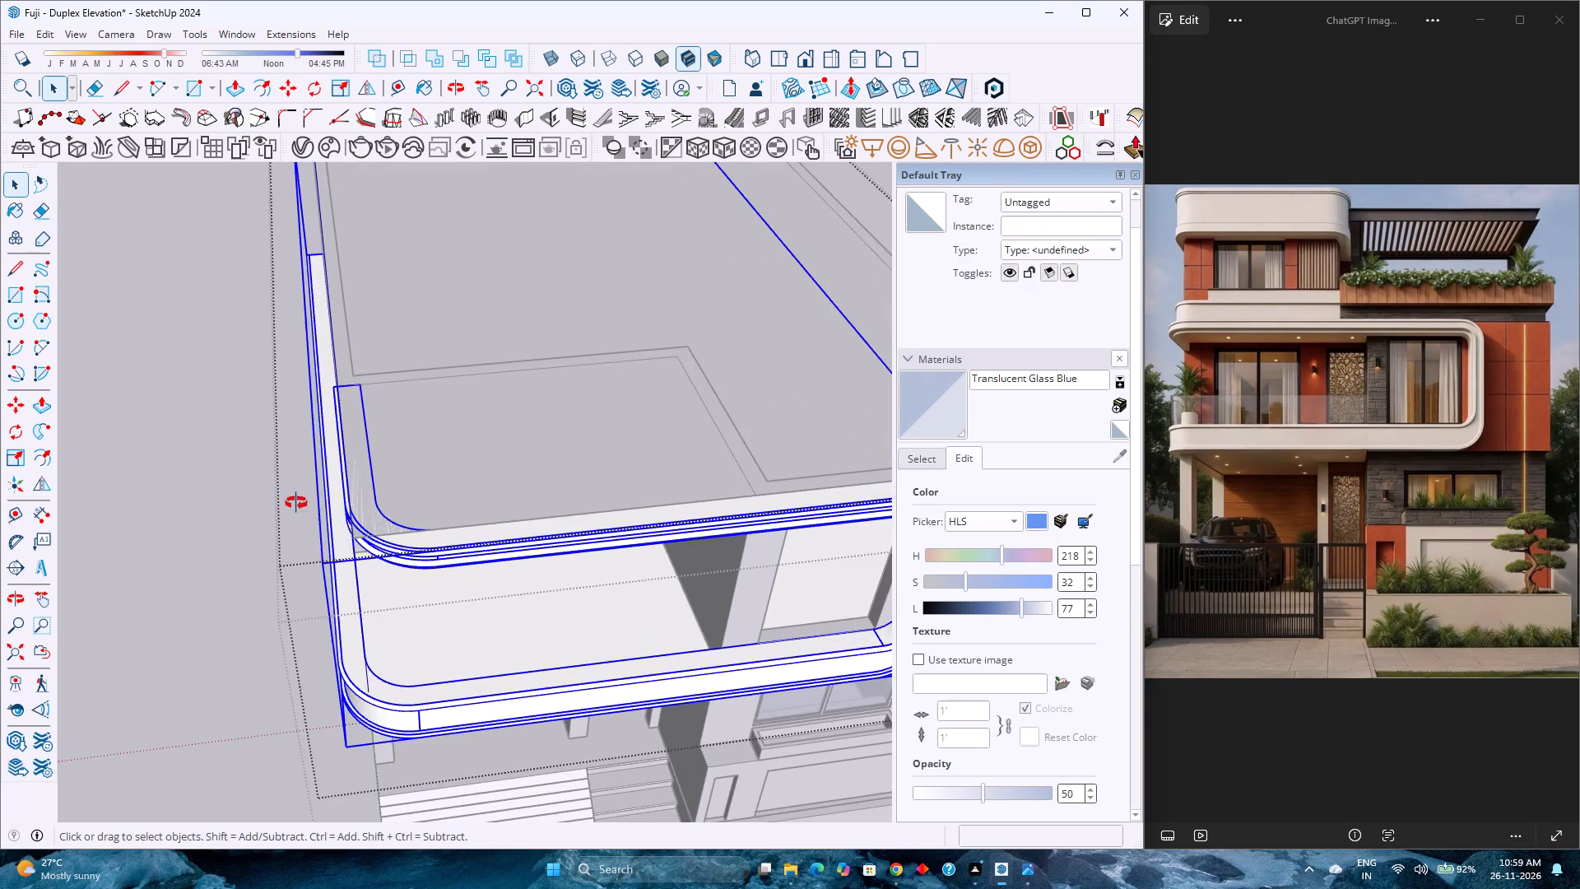
{"action": "middle_click_drag", "start_coordinate": [296, 503], "coordinate": [427, 447]}
{"action": "key", "text": "s"}
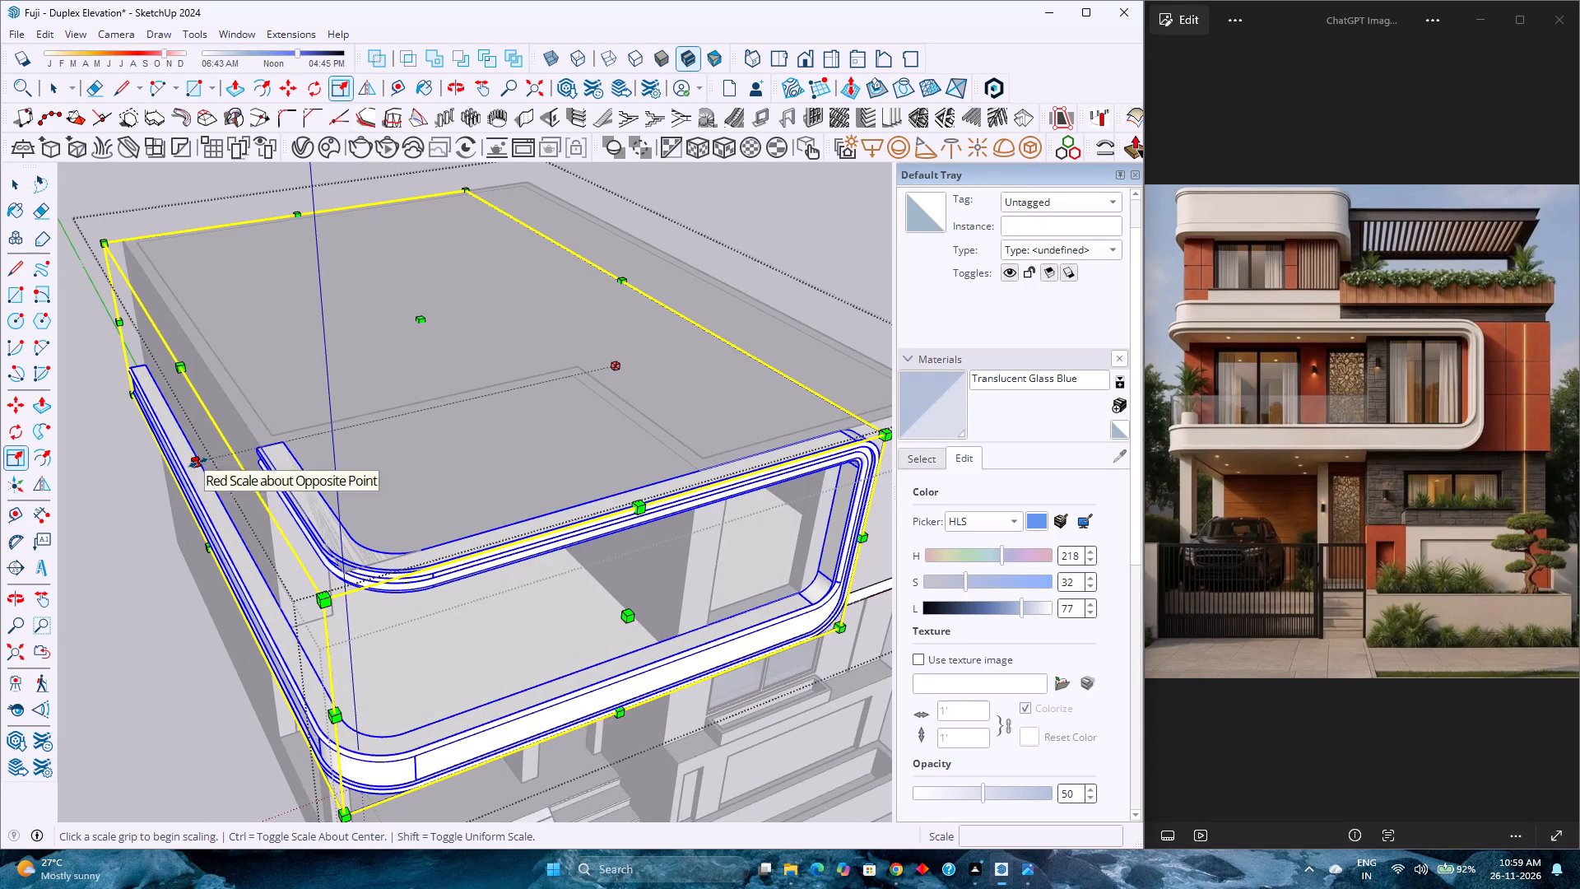
{"action": "left_click", "coordinate": [198, 463]}
{"action": "scroll", "coordinate": [202, 462], "scroll_direction": "up", "scroll_amount": 2}
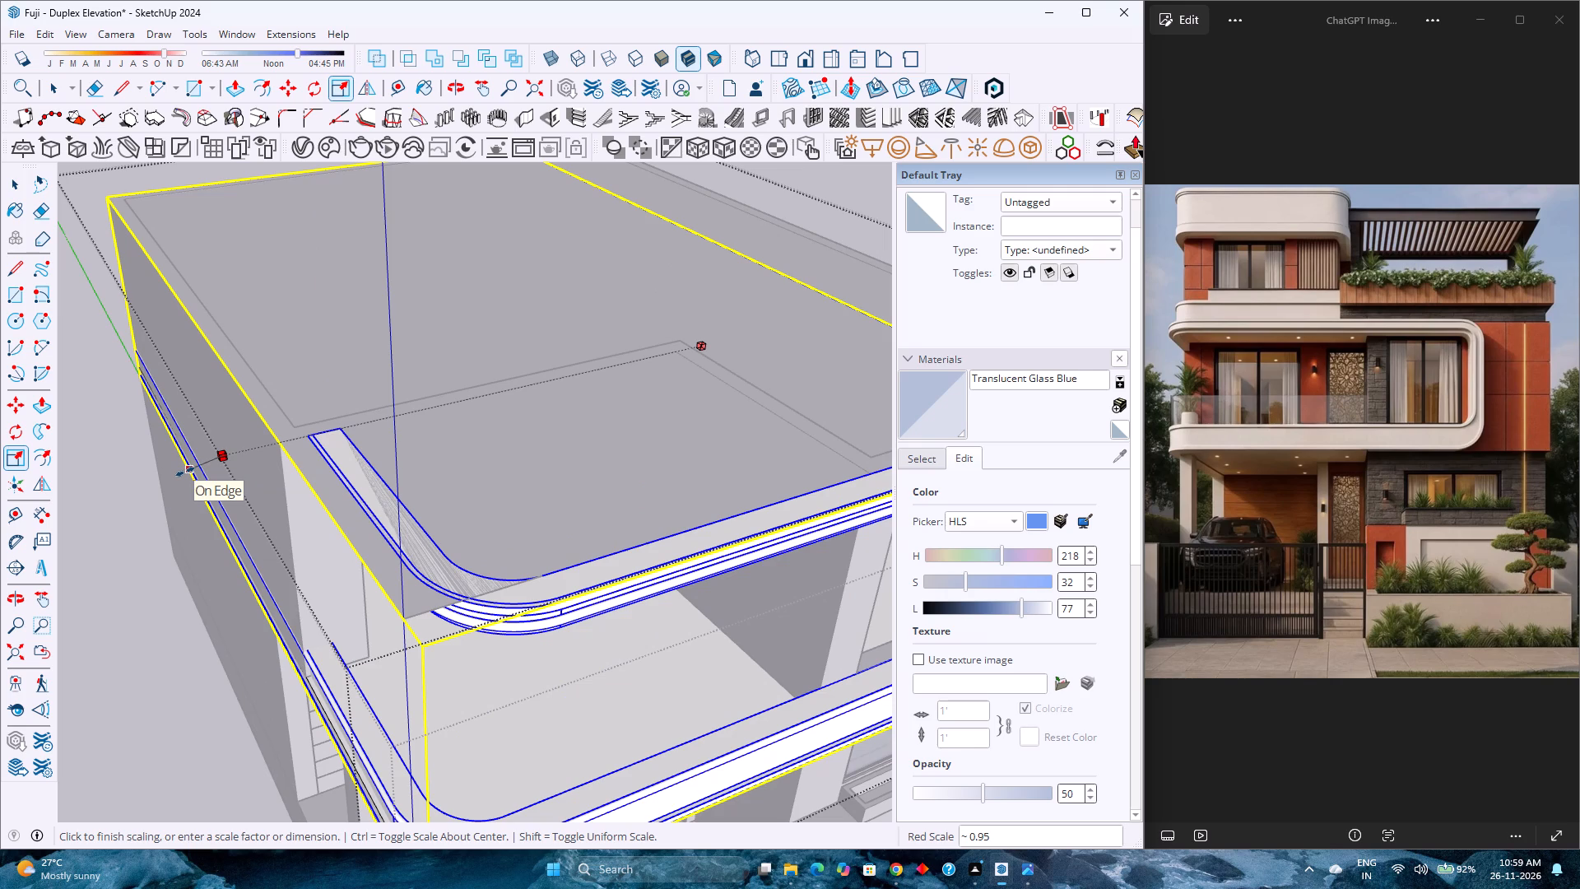
{"action": "type", "text": "0."}
{"action": "type", "text": "99"}
{"action": "key", "text": "Return"}
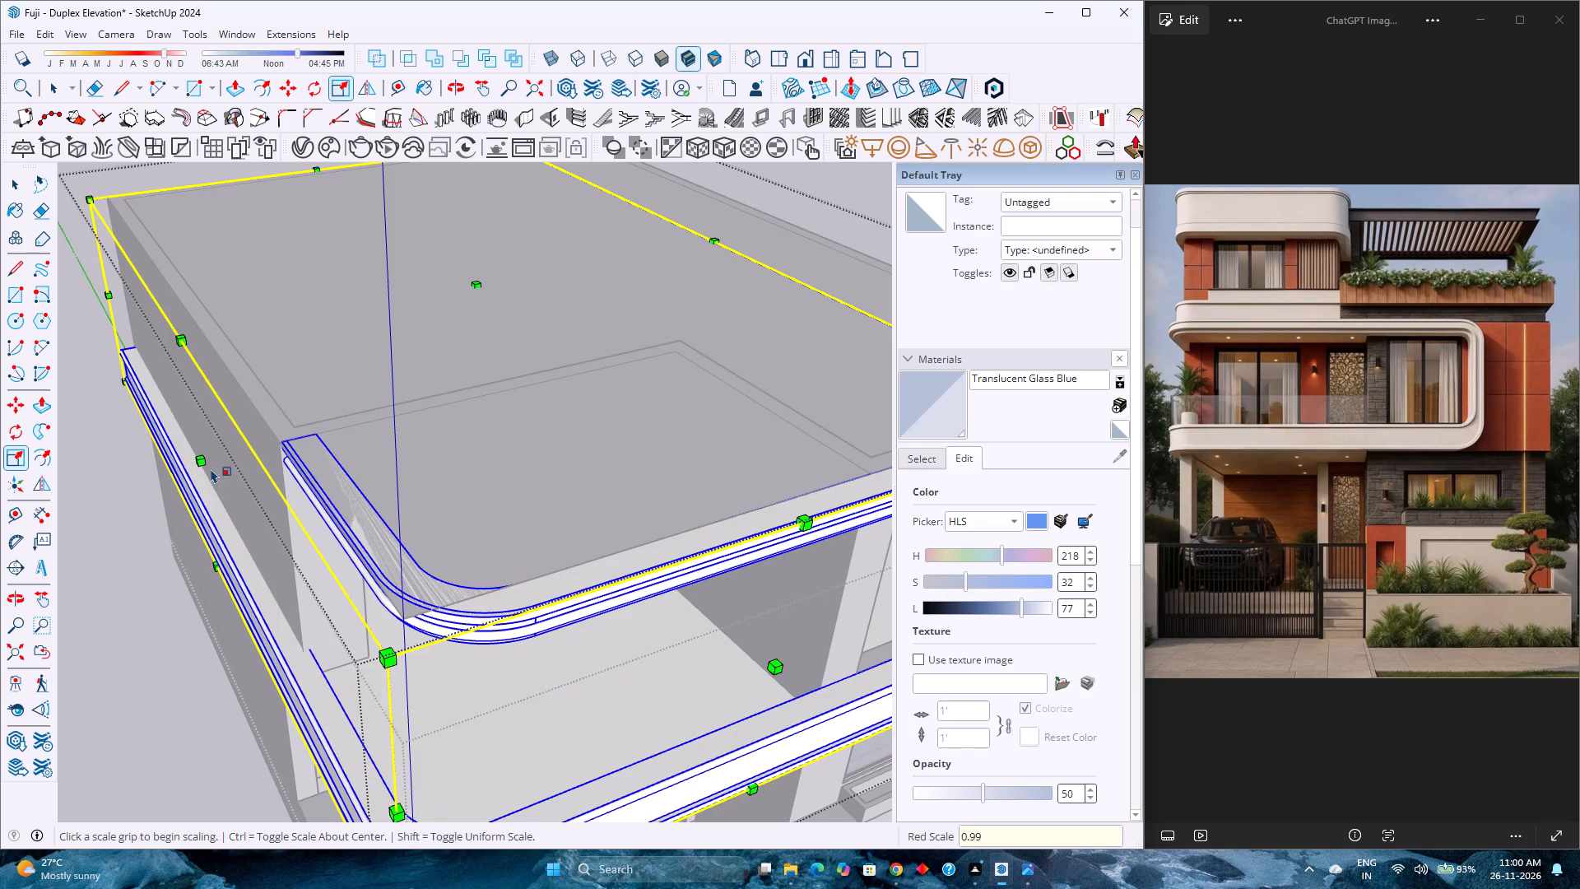
Fine-tune the frame's red-axis scale by trying 0.999, 0.995 and 0.994, settle on 0.993 to meet the wall corner, and close the group.
{"action": "scroll", "coordinate": [290, 456], "scroll_direction": "up", "scroll_amount": 20}
{"action": "scroll", "coordinate": [290, 456], "scroll_direction": "up", "scroll_amount": 1}
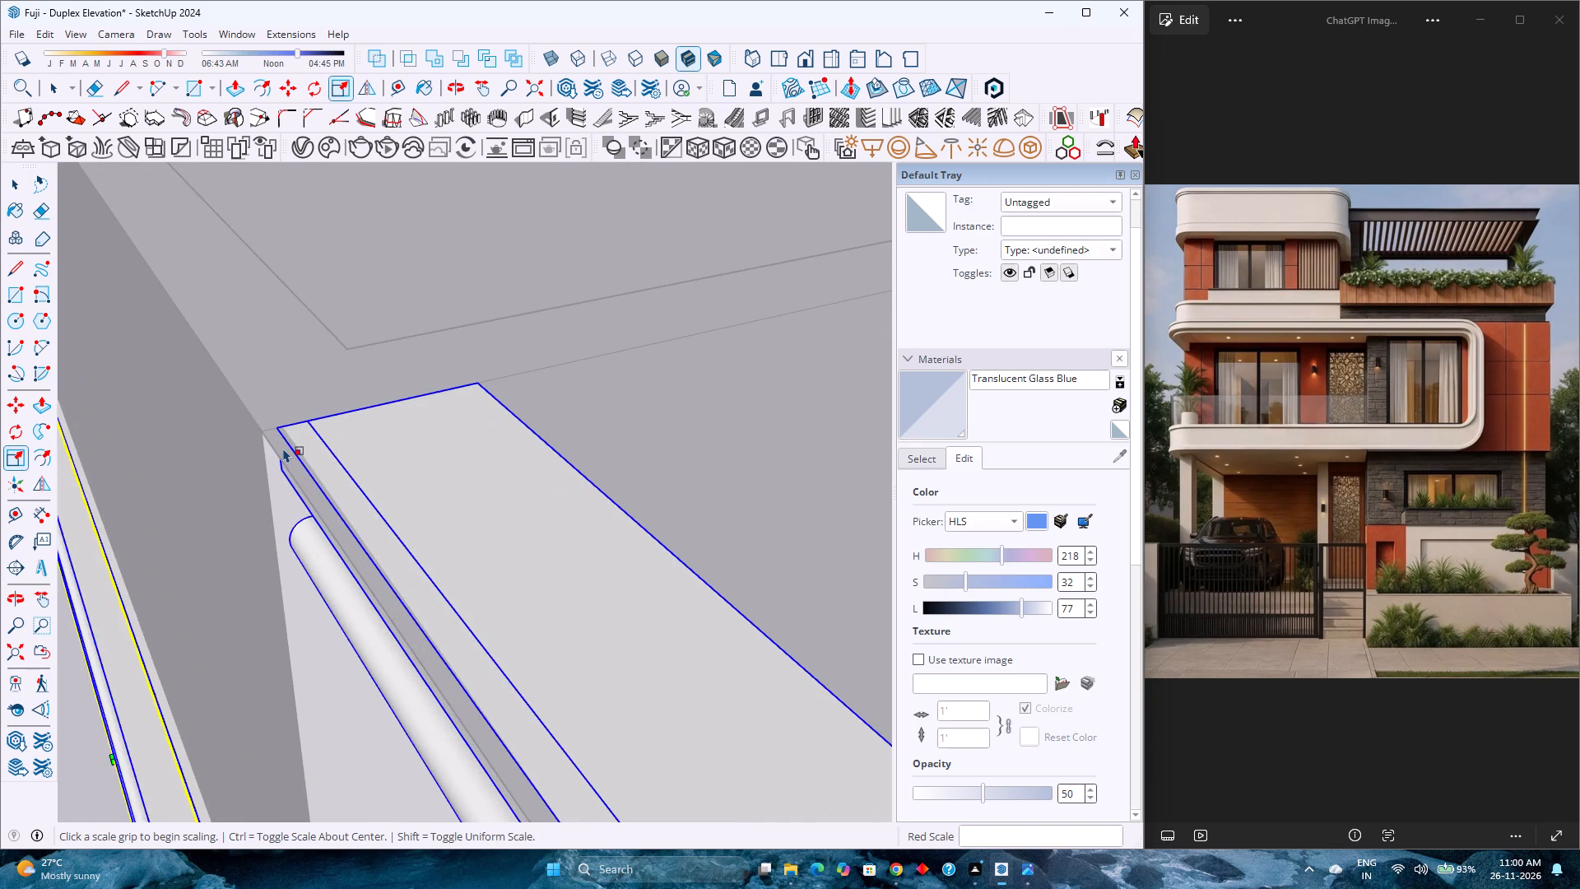
{"action": "type", "text": "0."}
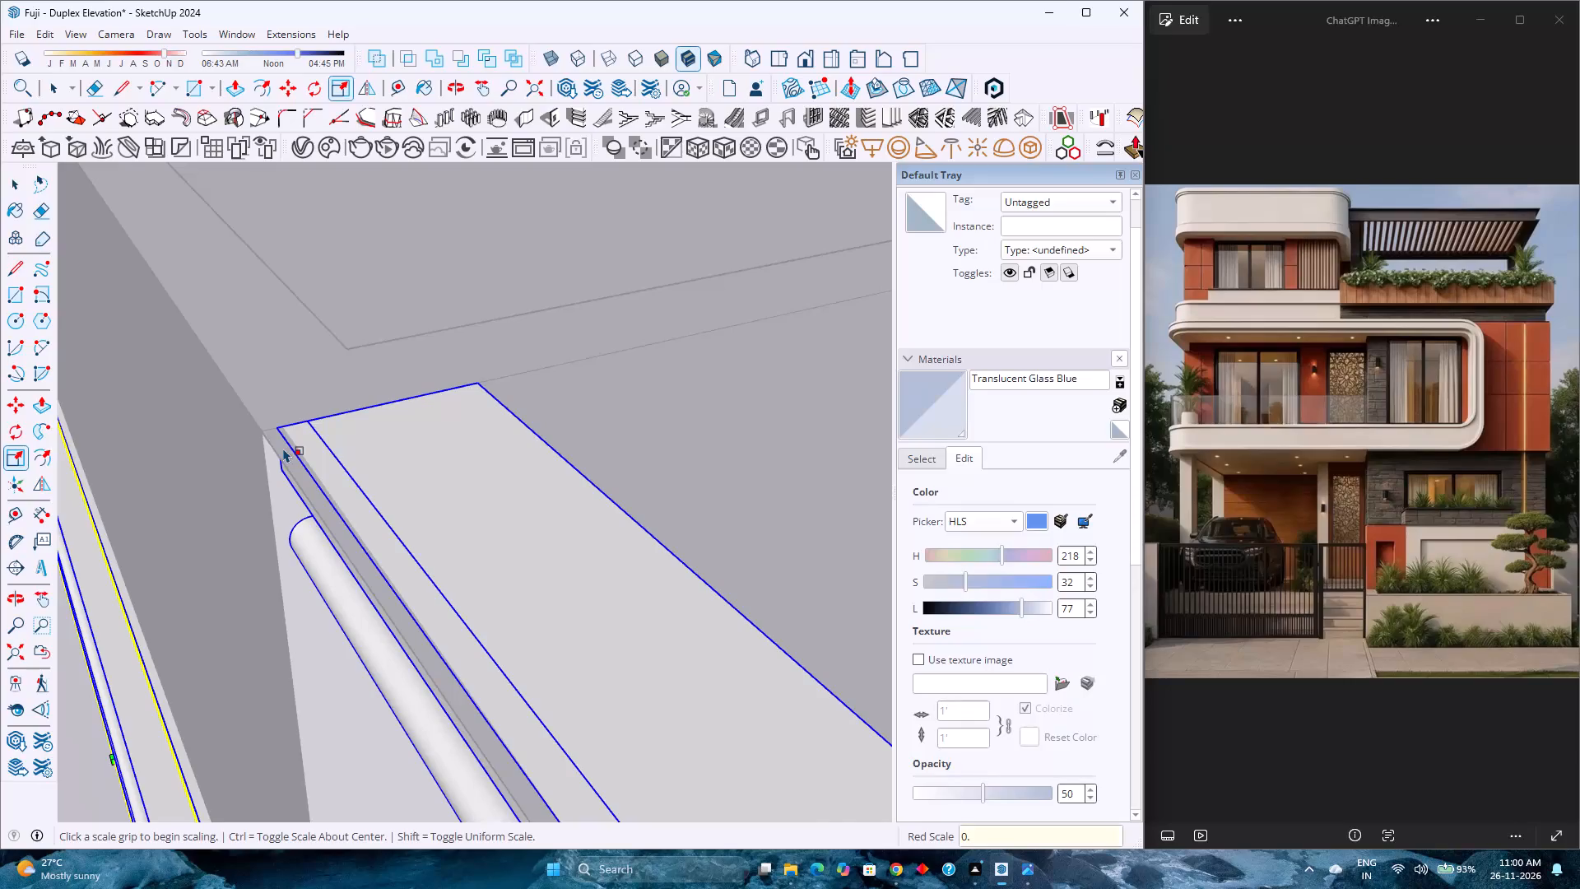
{"action": "type", "text": "999"}
{"action": "key", "text": "Return"}
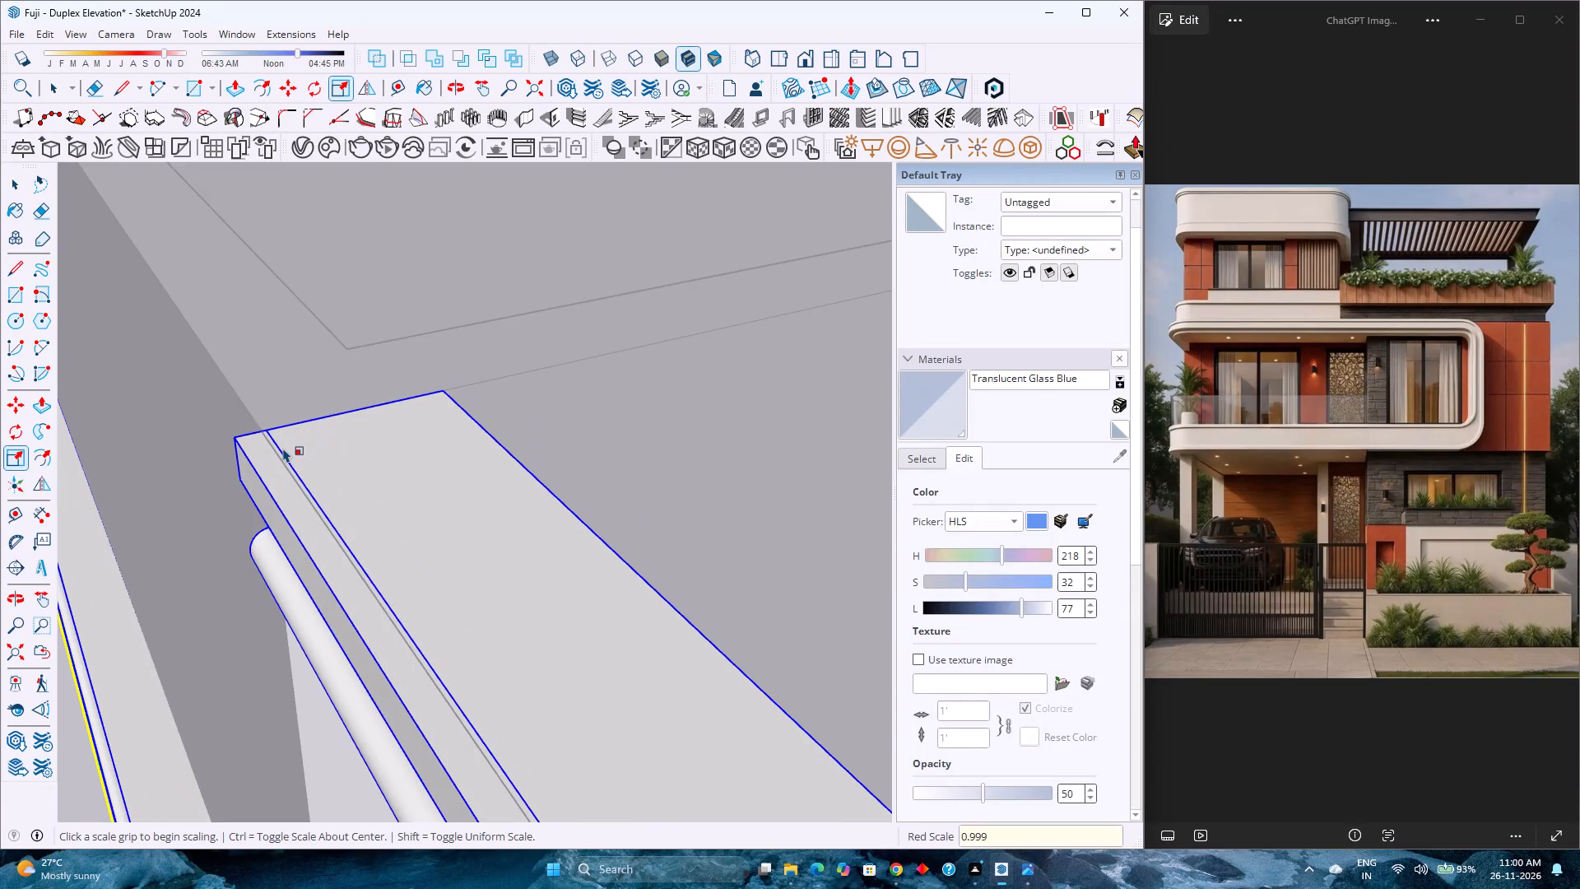
{"action": "type", "text": "0.99"}
{"action": "key", "text": "5"}
{"action": "key", "text": "Return"}
{"action": "type", "text": "0.994"}
{"action": "key", "text": "Return"}
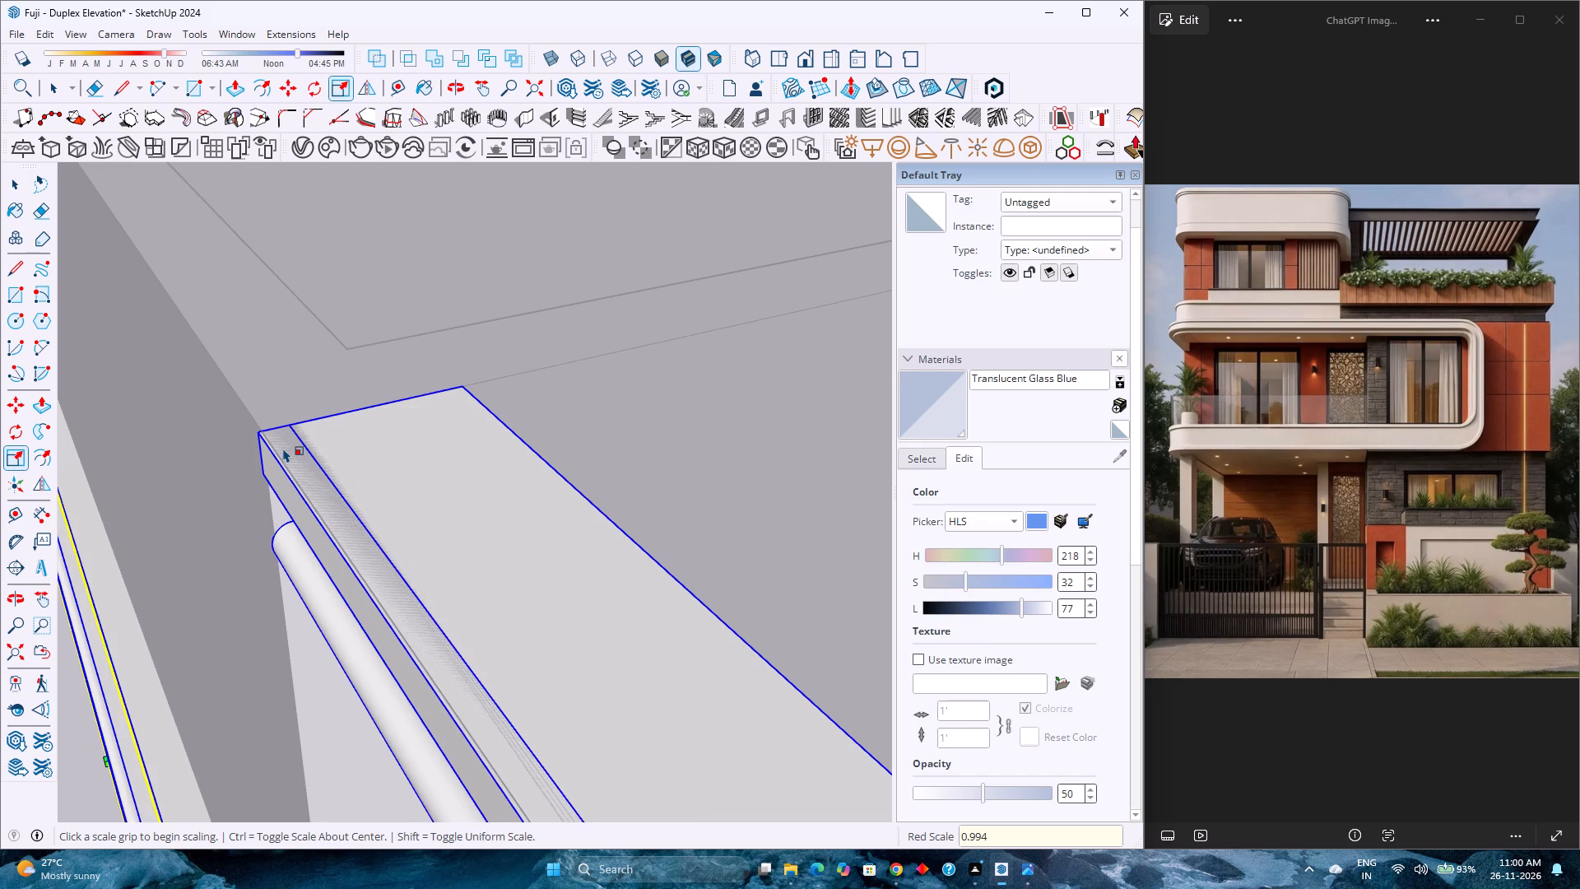
{"action": "type", "text": "0.993"}
{"action": "key", "text": "Return"}
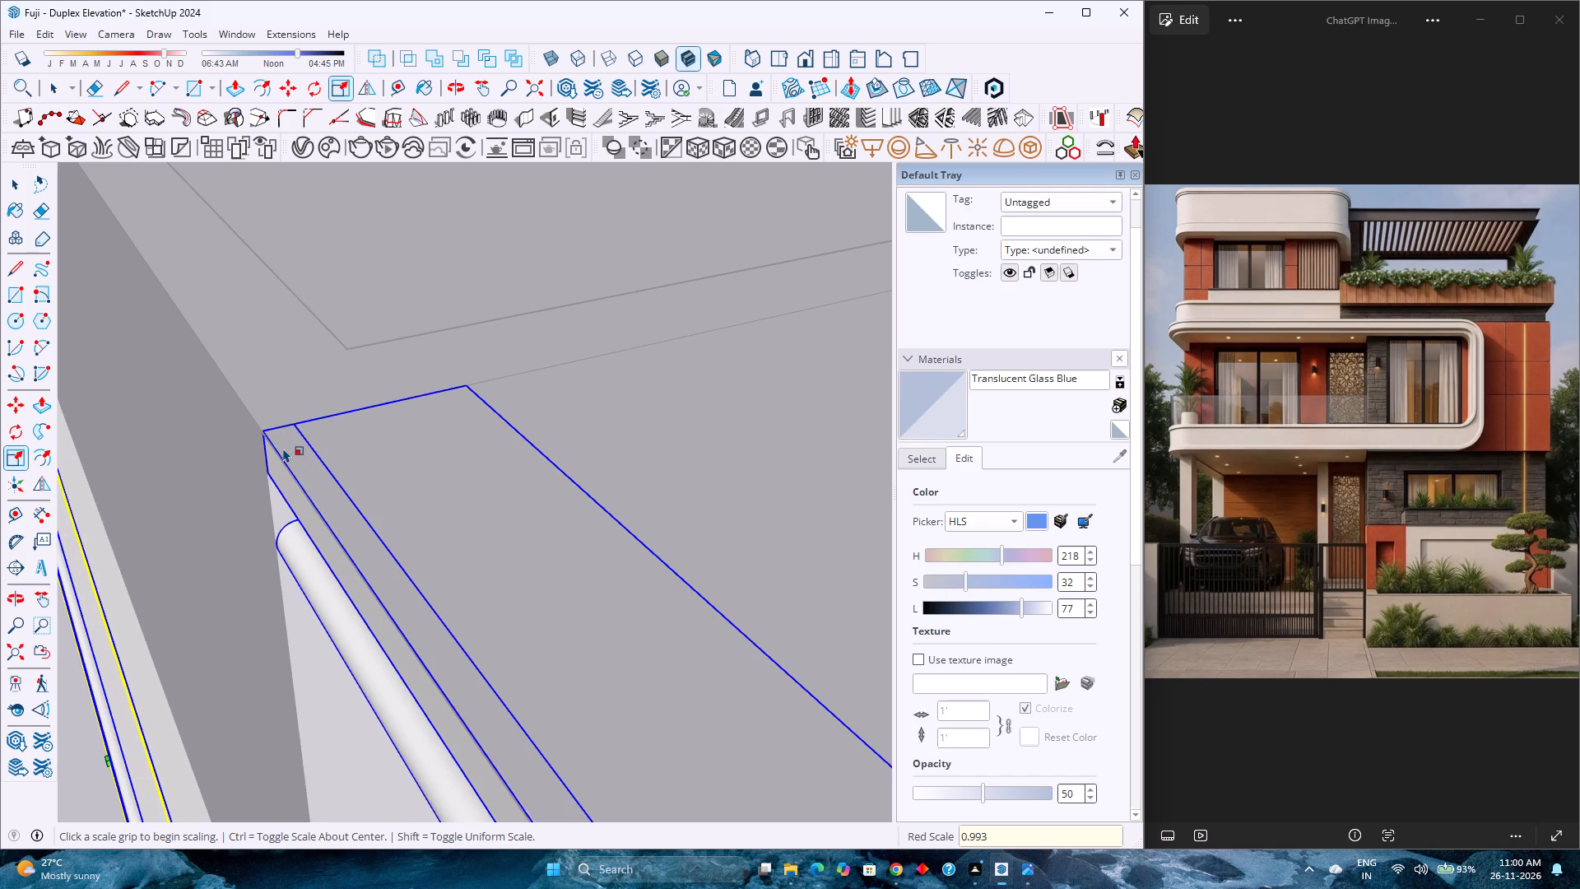
{"action": "scroll", "coordinate": [300, 424], "scroll_direction": "down", "scroll_amount": 16}
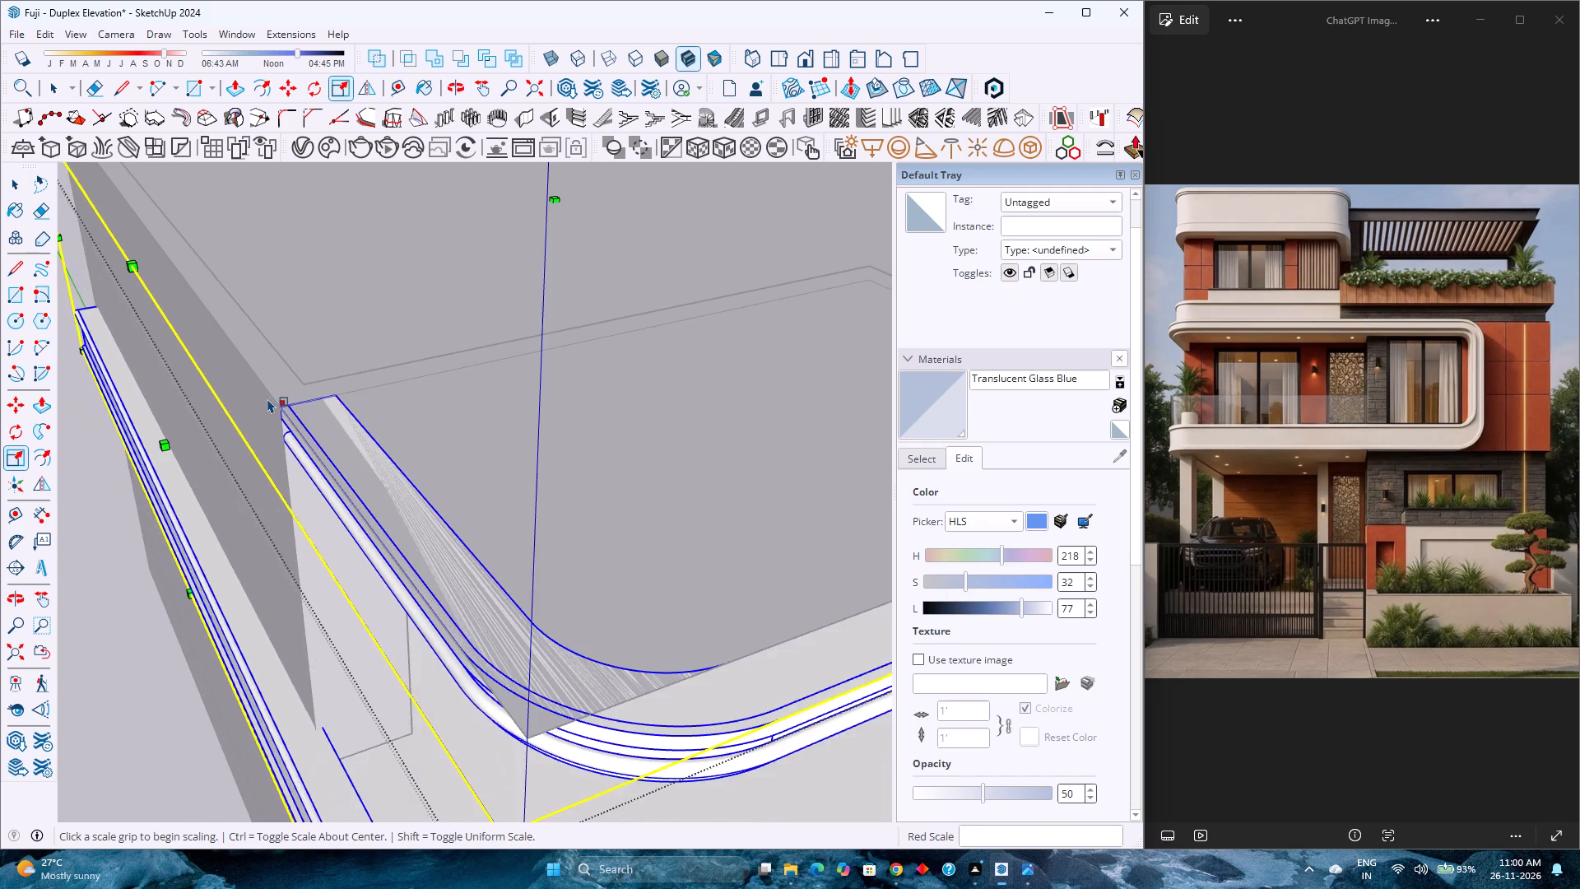
{"action": "scroll", "coordinate": [267, 398], "scroll_direction": "down", "scroll_amount": 9}
{"action": "key", "text": "space"}
{"action": "scroll", "coordinate": [267, 397], "scroll_direction": "down", "scroll_amount": 10}
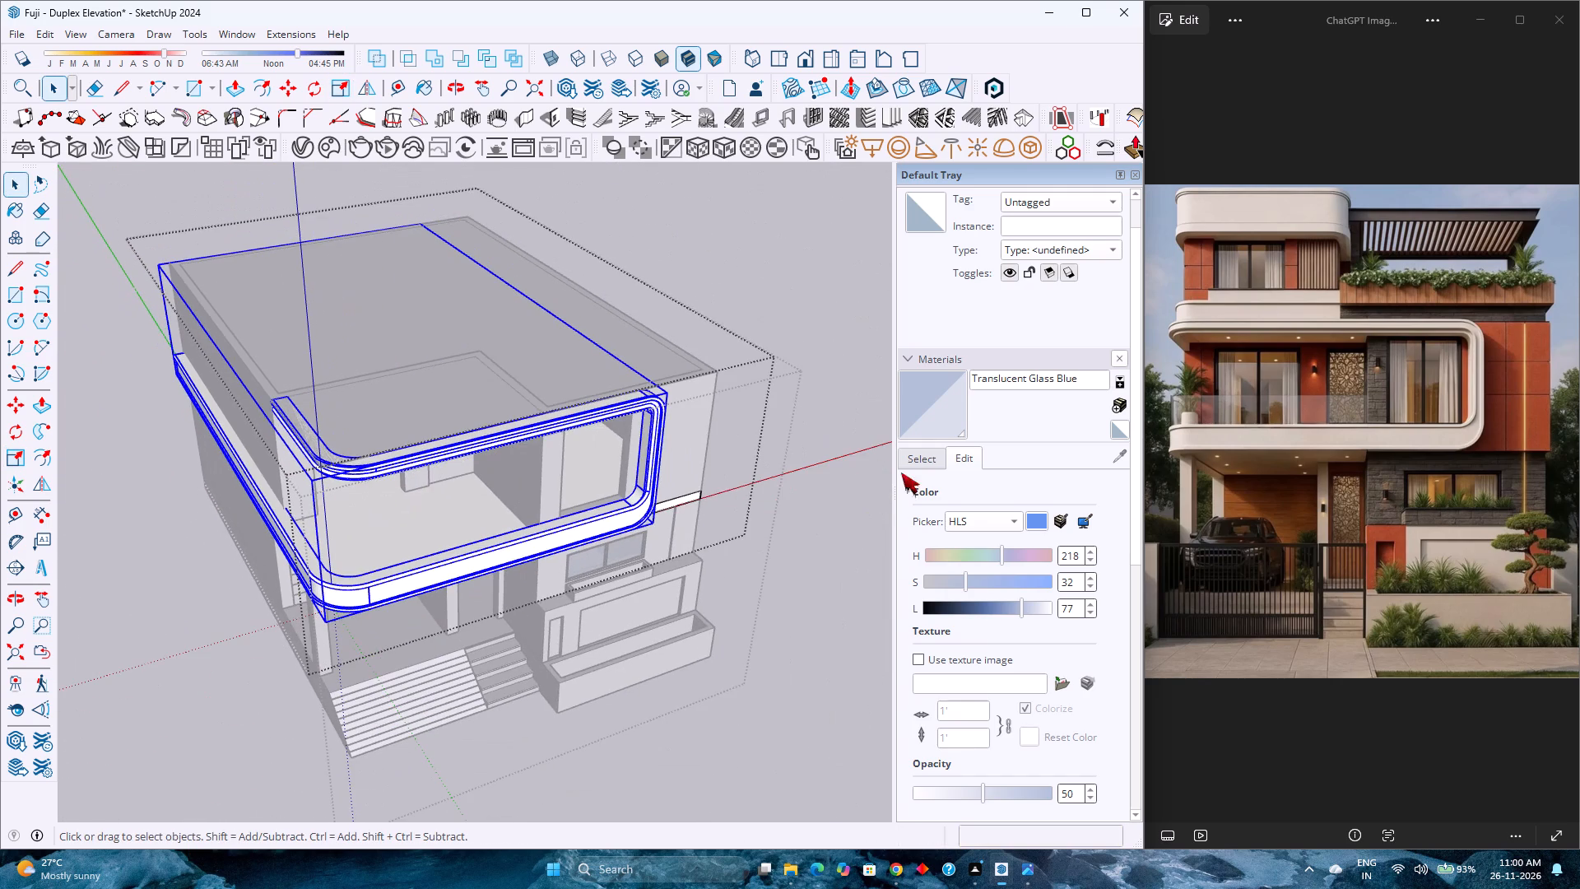
{"action": "left_click", "coordinate": [752, 292]}
Inside the roof rectangle group, place a guide 3' inward from the side edge at the balcony frame's rounded front corner.
{"action": "scroll", "coordinate": [315, 376], "scroll_direction": "up", "scroll_amount": 4}
{"action": "double_click", "coordinate": [371, 337]}
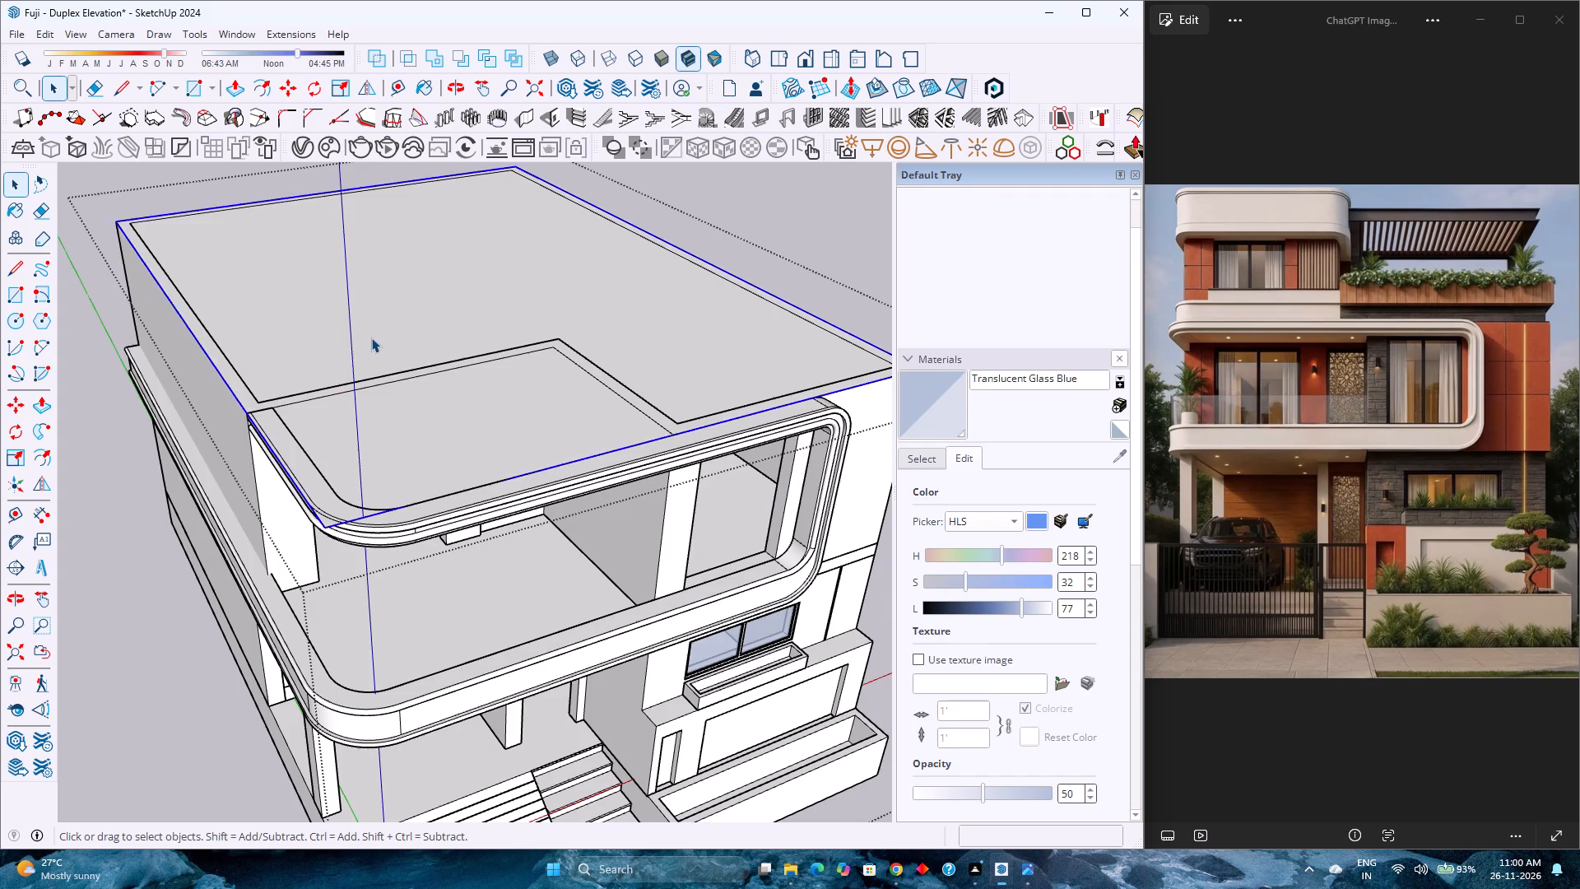
{"action": "scroll", "coordinate": [371, 337], "scroll_direction": "up", "scroll_amount": 3}
{"action": "middle_click_drag", "start_coordinate": [369, 496], "coordinate": [348, 674]}
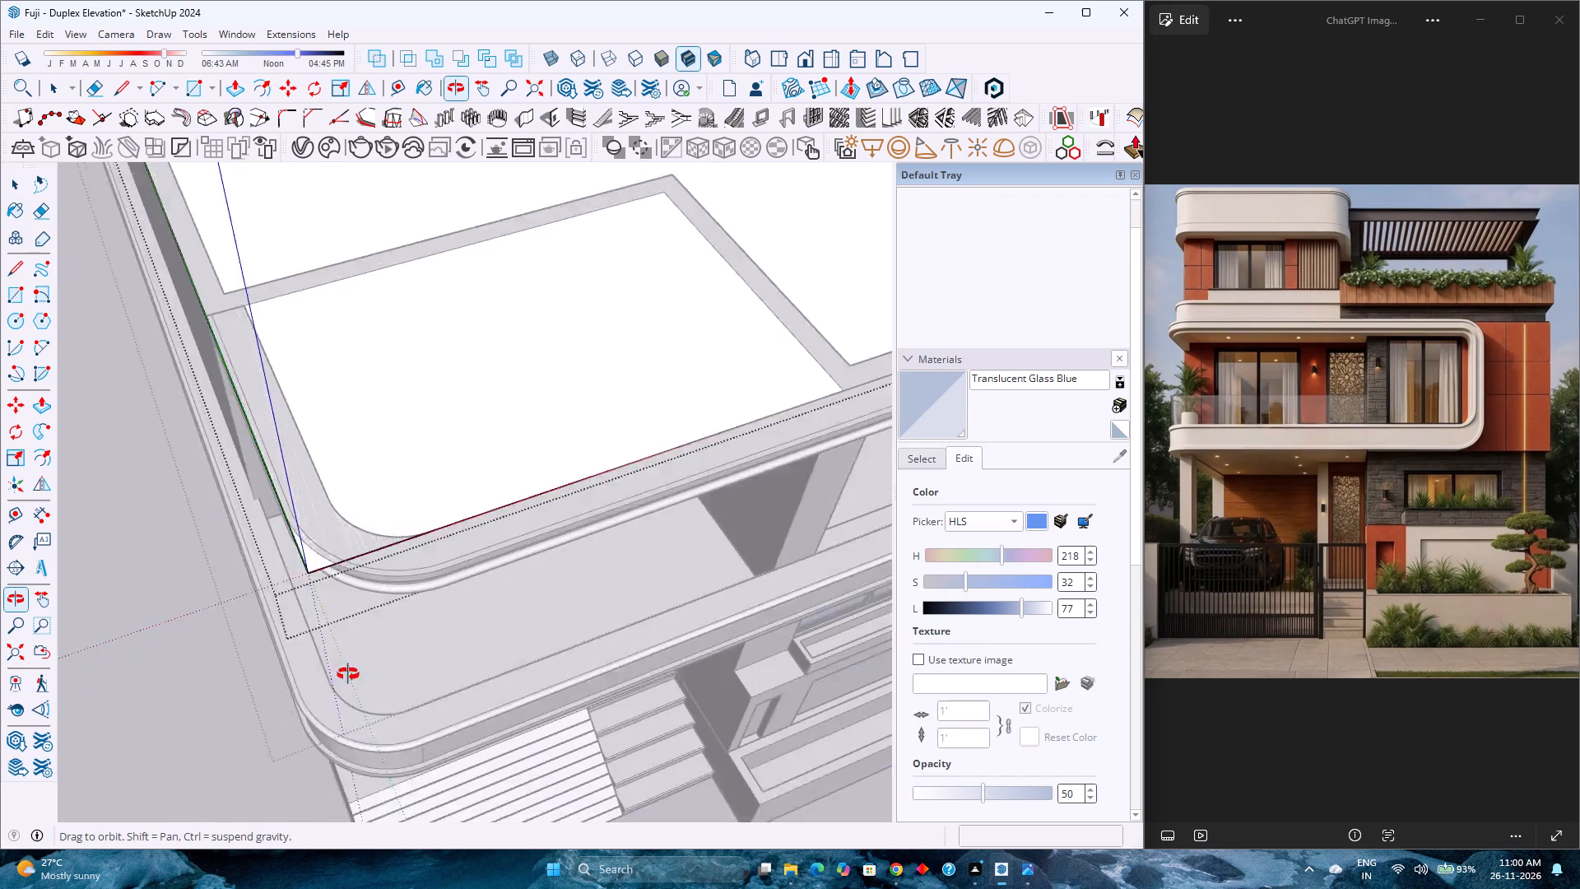
{"action": "middle_click_drag", "start_coordinate": [348, 674], "coordinate": [354, 691]}
{"action": "scroll", "coordinate": [398, 500], "scroll_direction": "down", "scroll_amount": 5}
{"action": "middle_click_drag", "start_coordinate": [397, 527], "coordinate": [292, 480]}
{"action": "scroll", "coordinate": [328, 443], "scroll_direction": "up", "scroll_amount": 3}
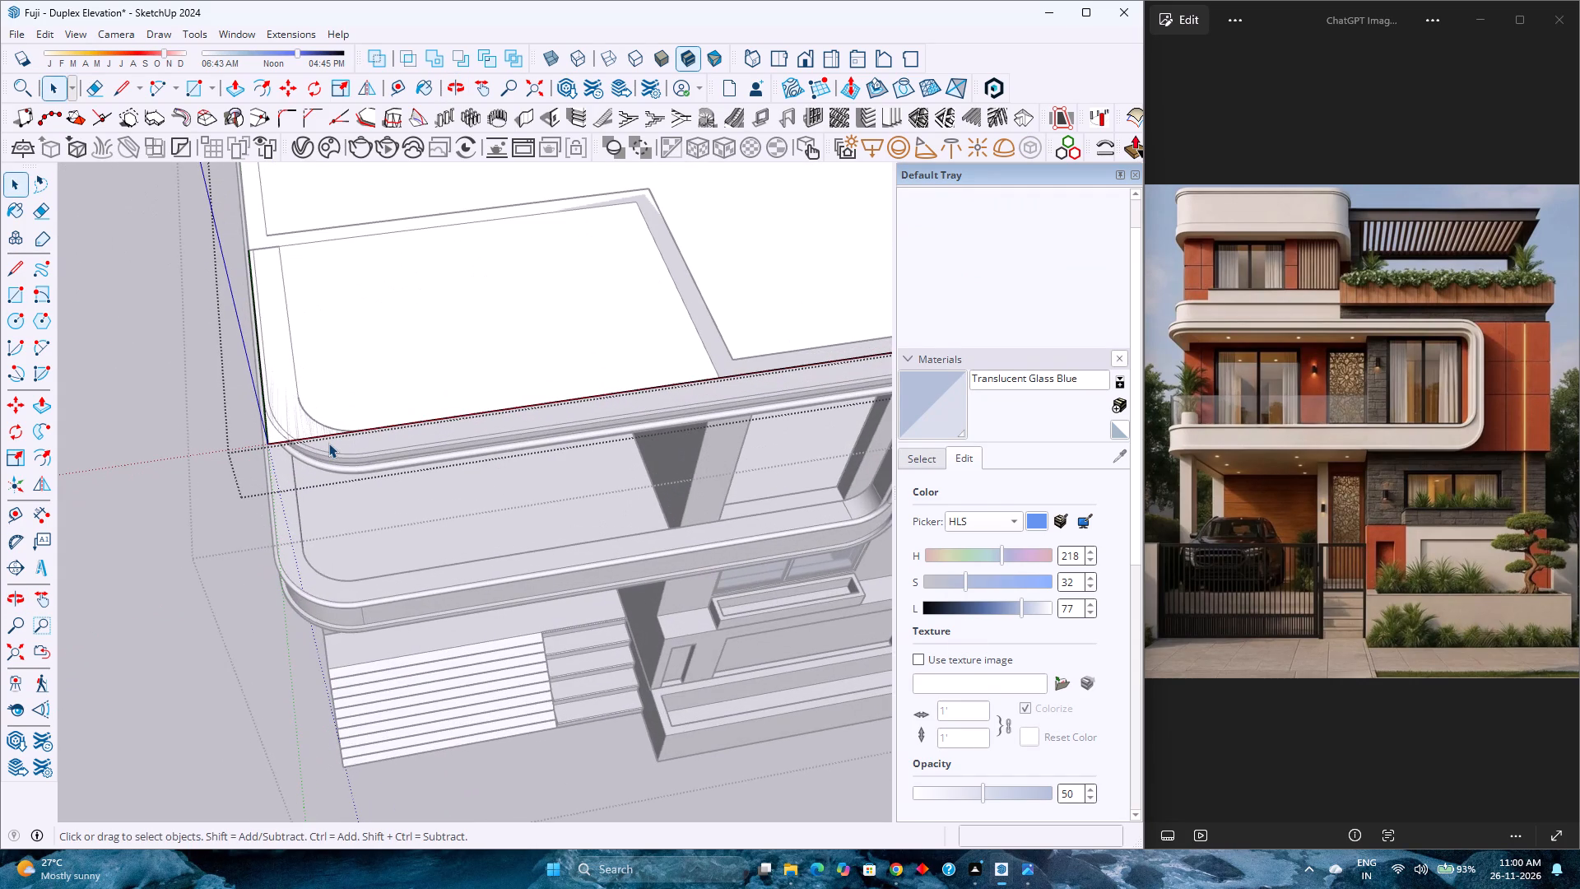
{"action": "left_click", "coordinate": [391, 91]}
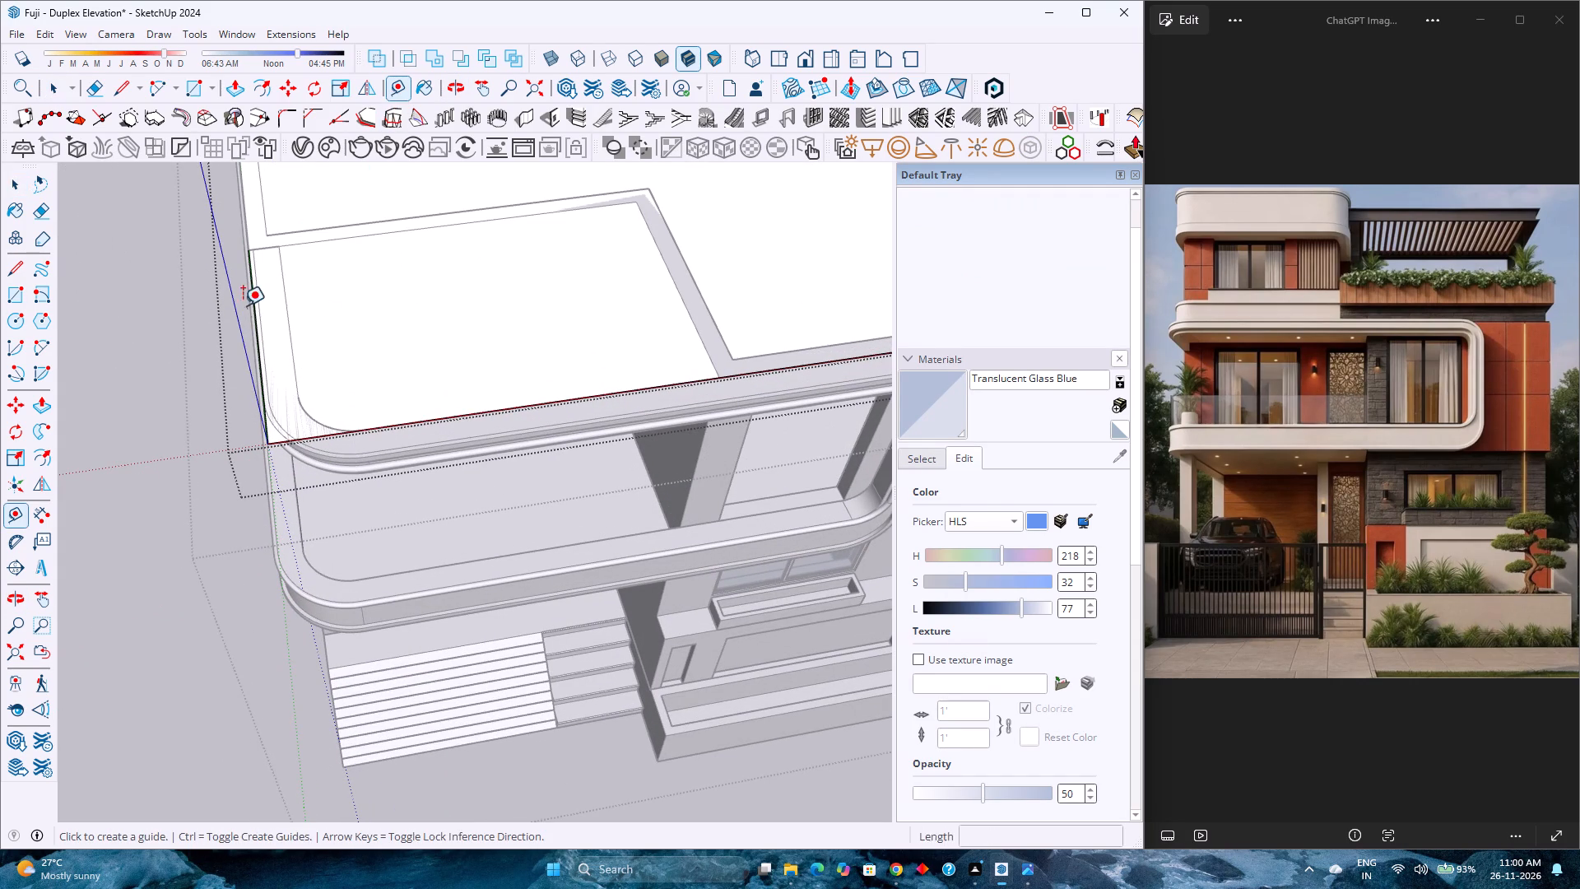
{"action": "left_click", "coordinate": [256, 320]}
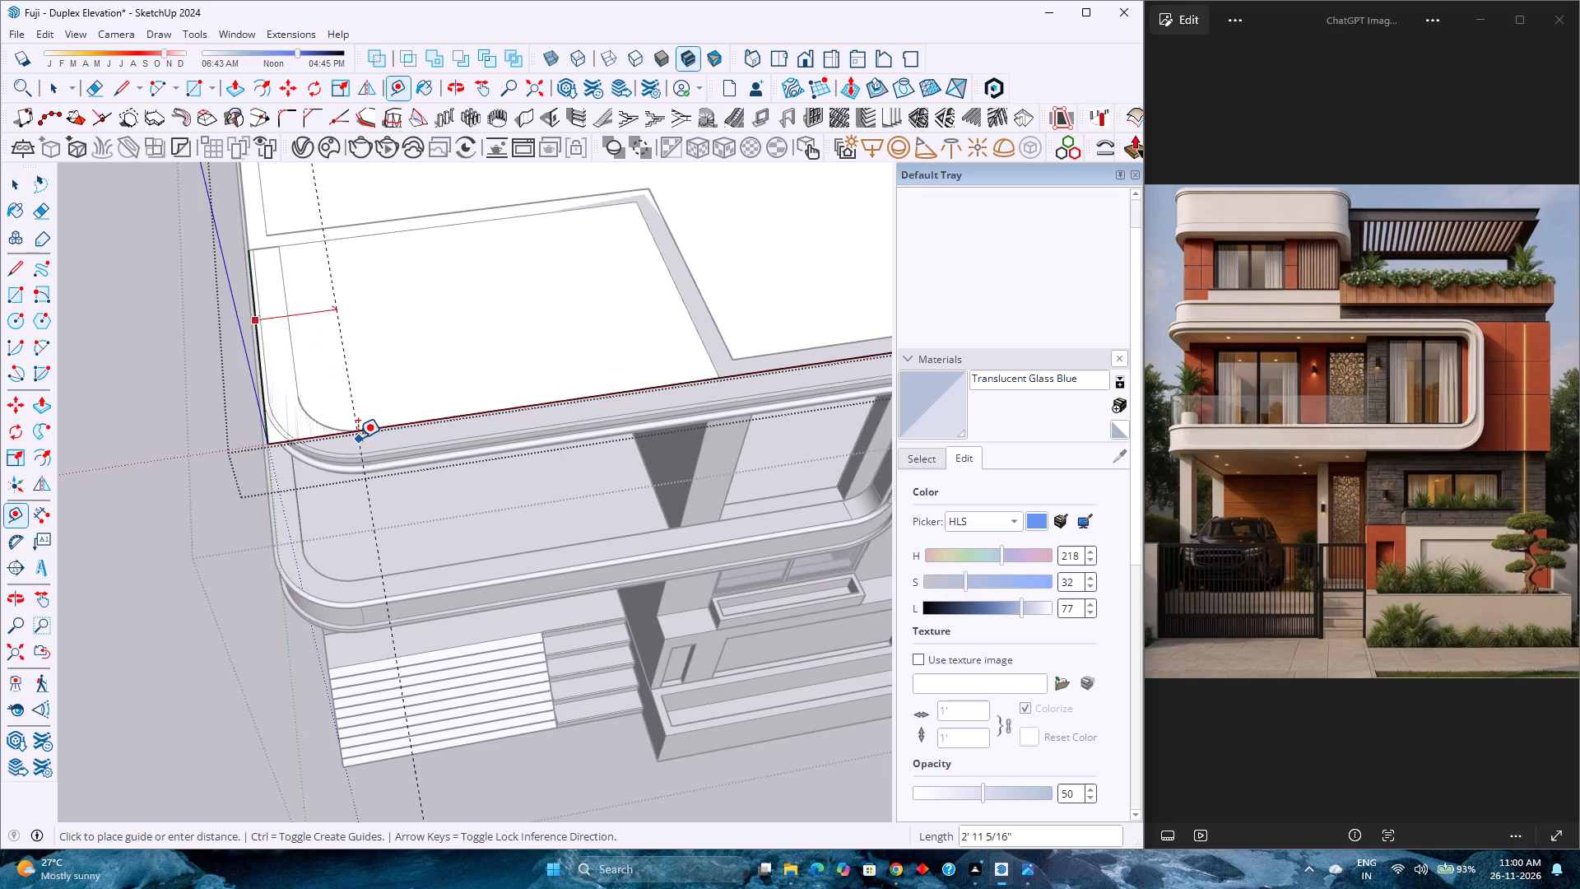
{"action": "scroll", "coordinate": [356, 433], "scroll_direction": "up", "scroll_amount": 5}
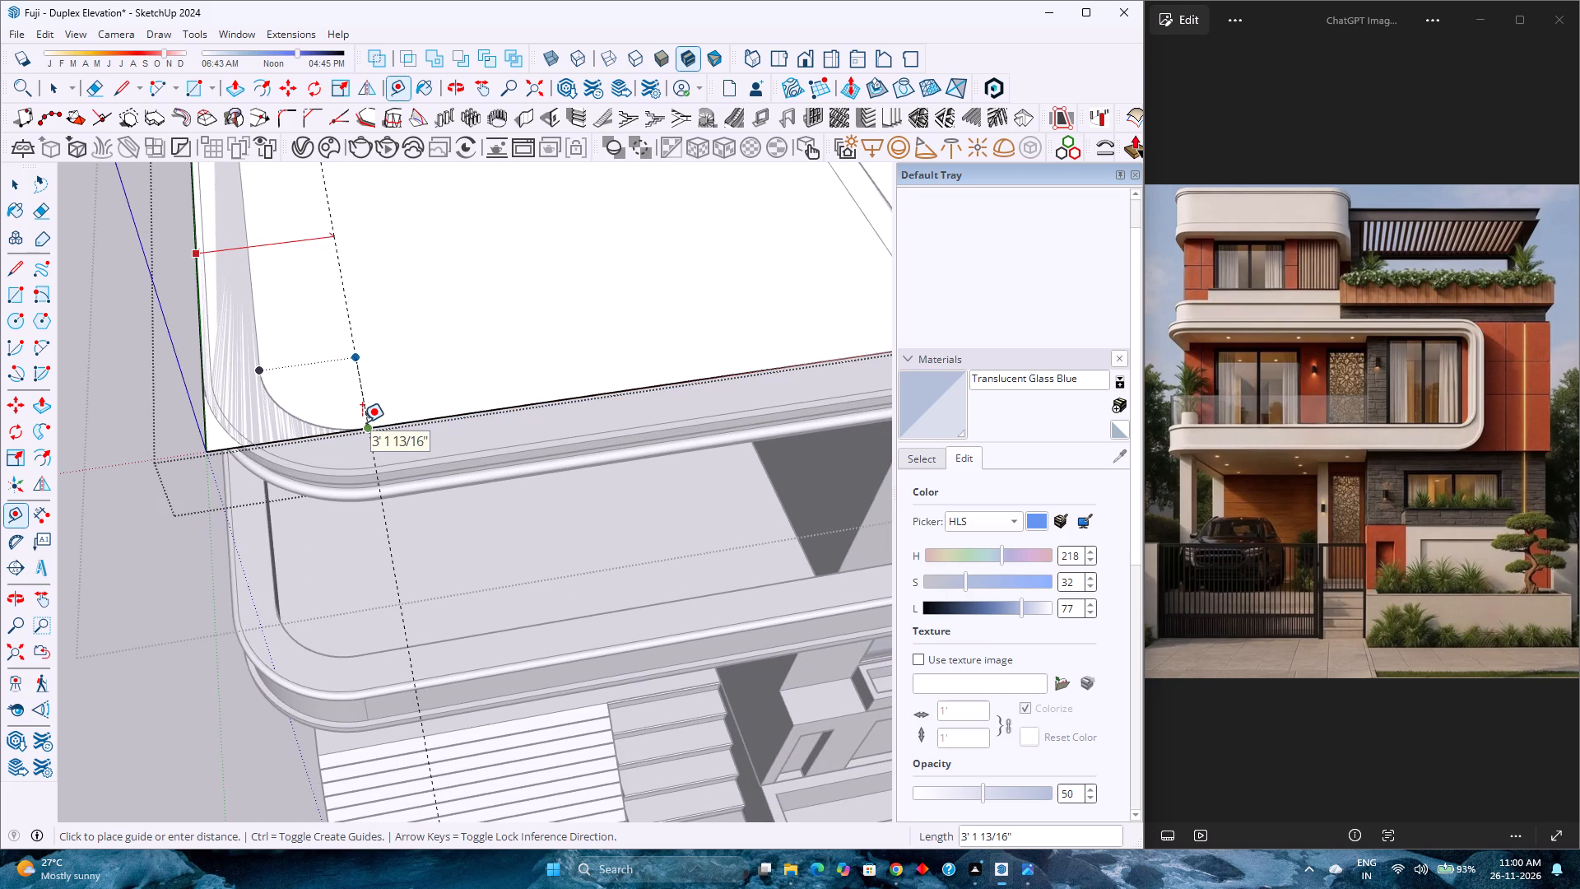
{"action": "type", "text": "3'"}
{"action": "key", "text": "Return"}
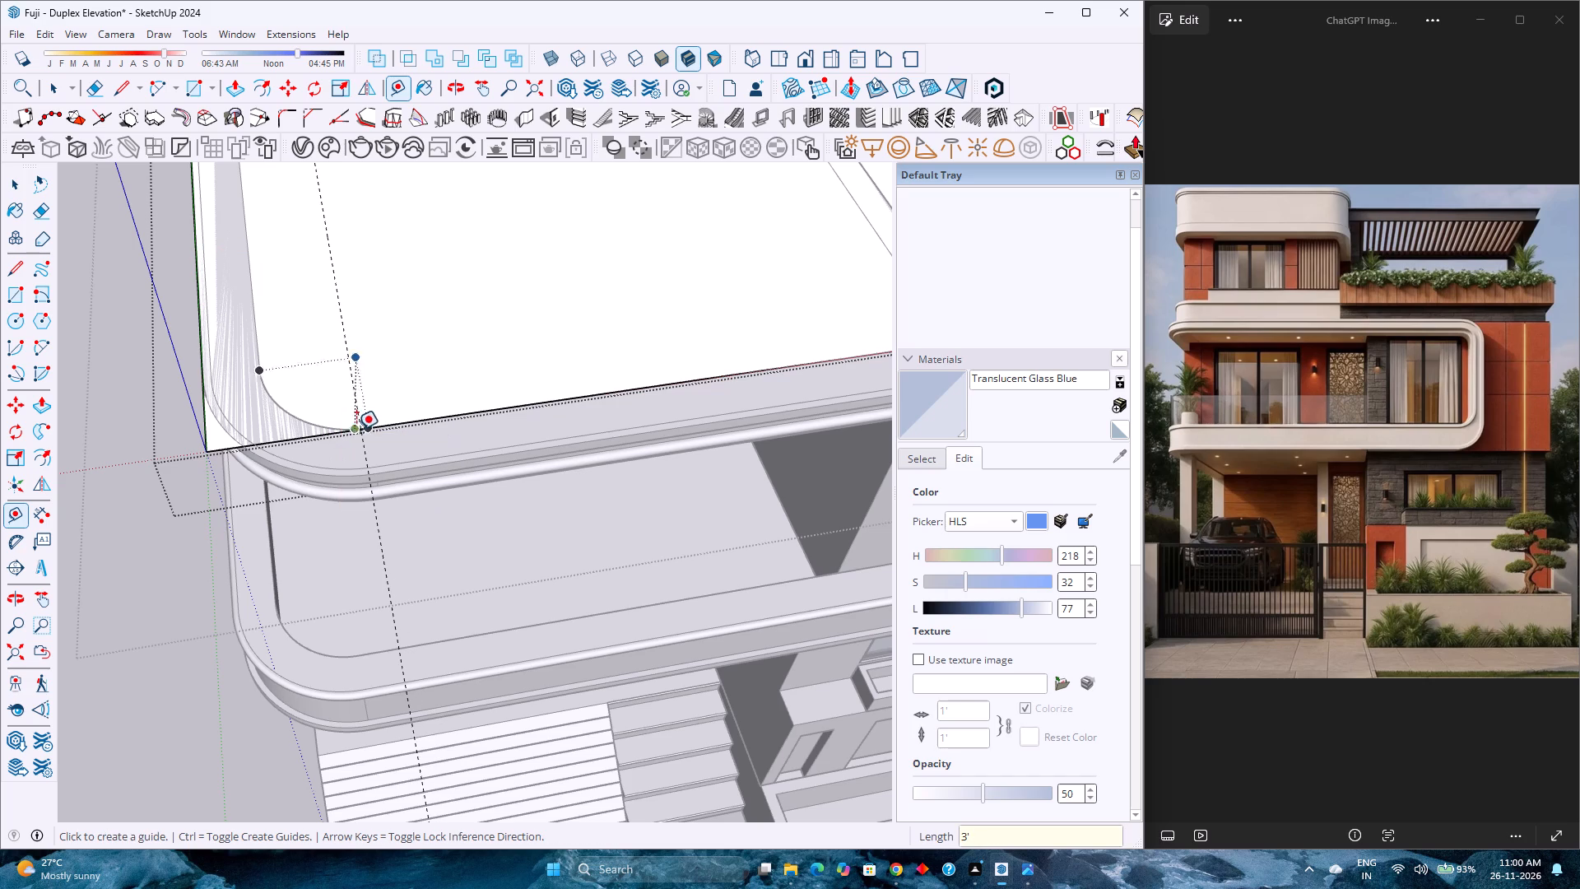
Place a second guide 3' inward from the roof rectangle's front edge, crossing the side guide near the rounded corner.
{"action": "left_click", "coordinate": [304, 437]}
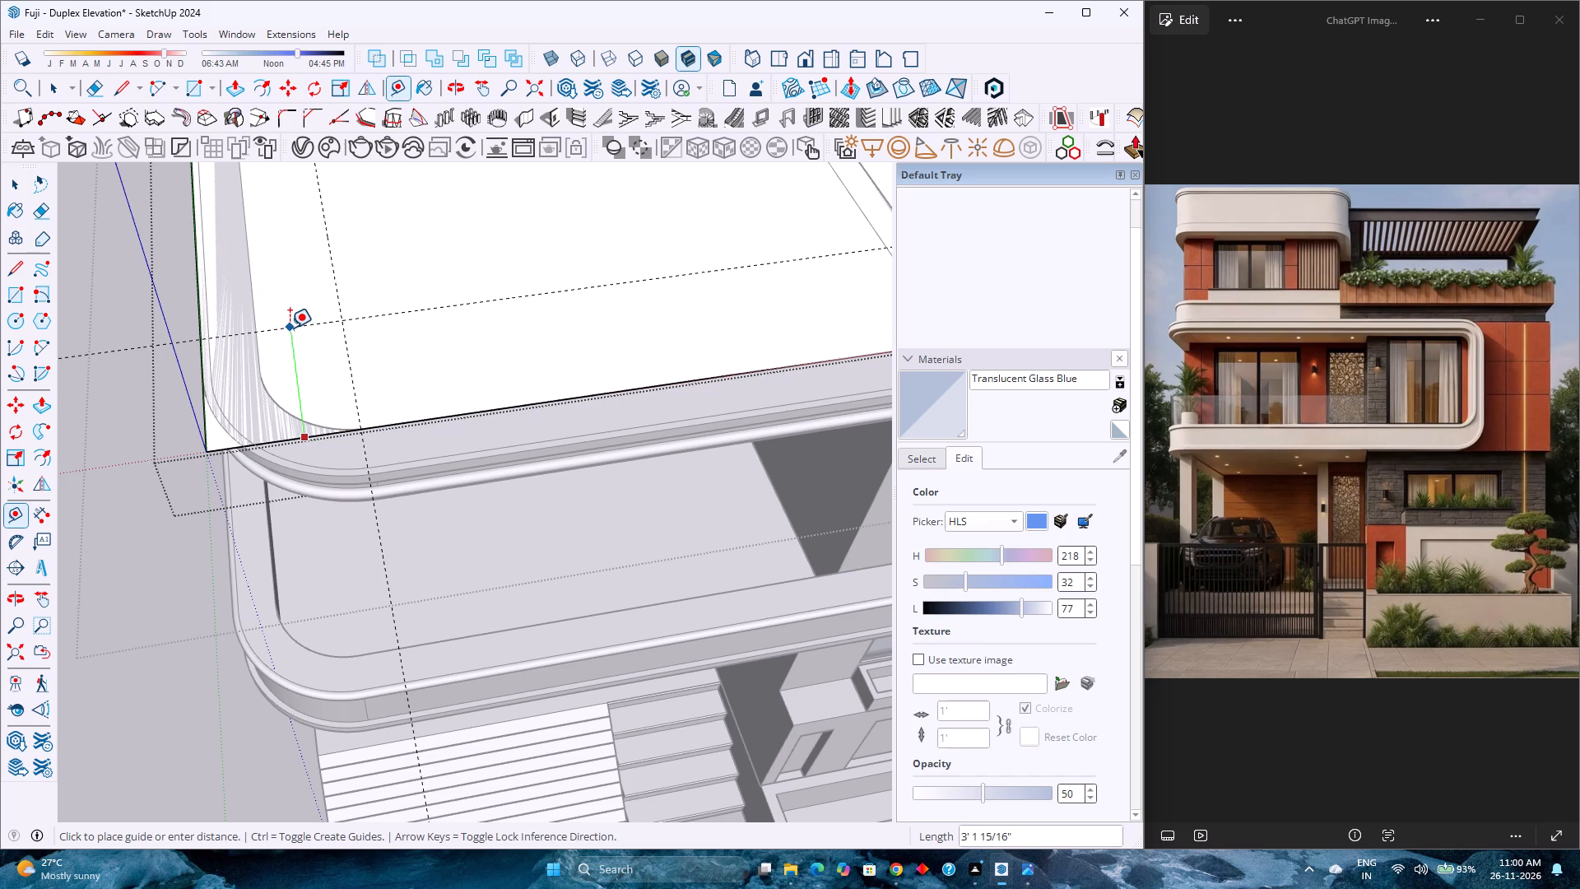
{"action": "type", "text": "3'"}
{"action": "key", "text": "Return"}
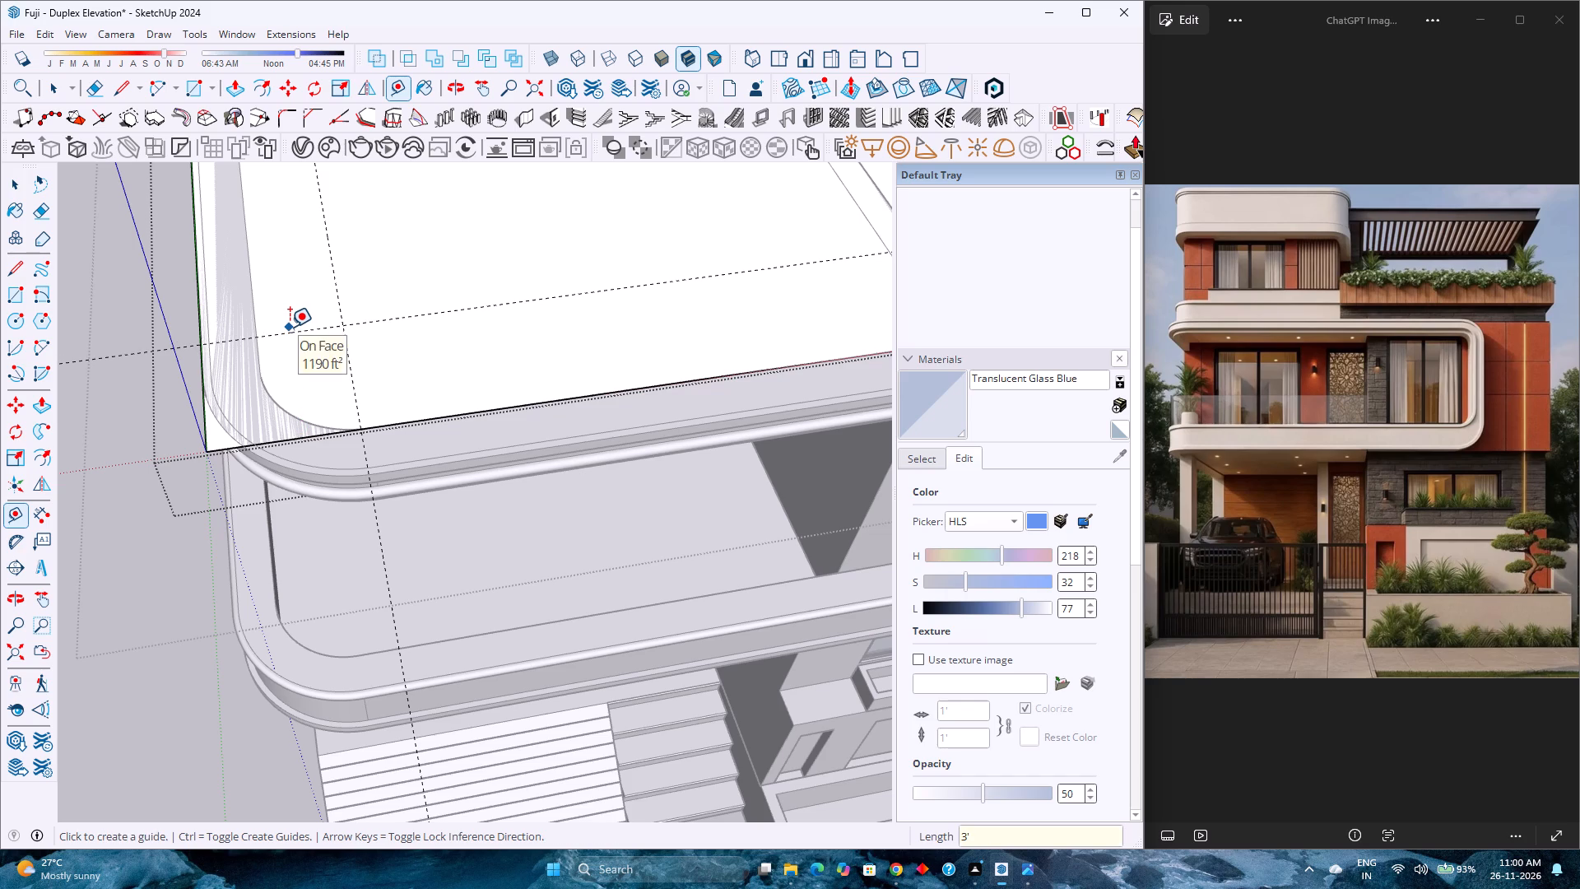
{"action": "scroll", "coordinate": [294, 328], "scroll_direction": "down", "scroll_amount": 2}
{"action": "middle_click_drag", "start_coordinate": [294, 328], "coordinate": [322, 469]}
{"action": "middle_click", "coordinate": [322, 469]}
{"action": "scroll", "coordinate": [308, 445], "scroll_direction": "down", "scroll_amount": 4}
{"action": "scroll", "coordinate": [225, 351], "scroll_direction": "up", "scroll_amount": 3}
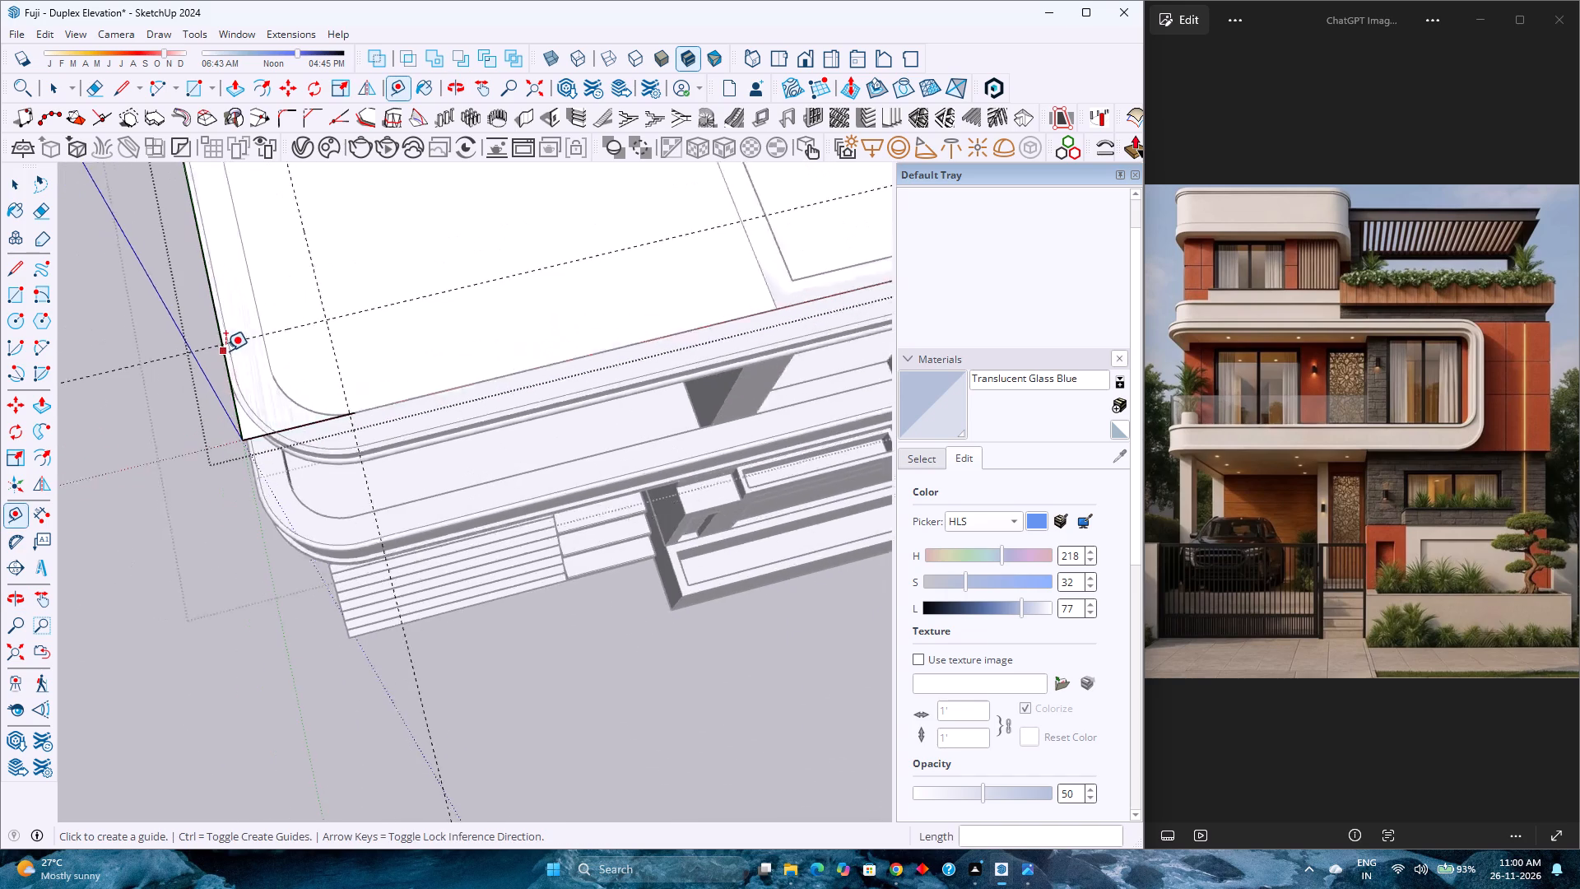
Round the roof rectangle's front corner with a 3' radius tangent arc between the two guide intersections, trimming off the sharp corner.
{"action": "scroll", "coordinate": [225, 351], "scroll_direction": "up", "scroll_amount": 1}
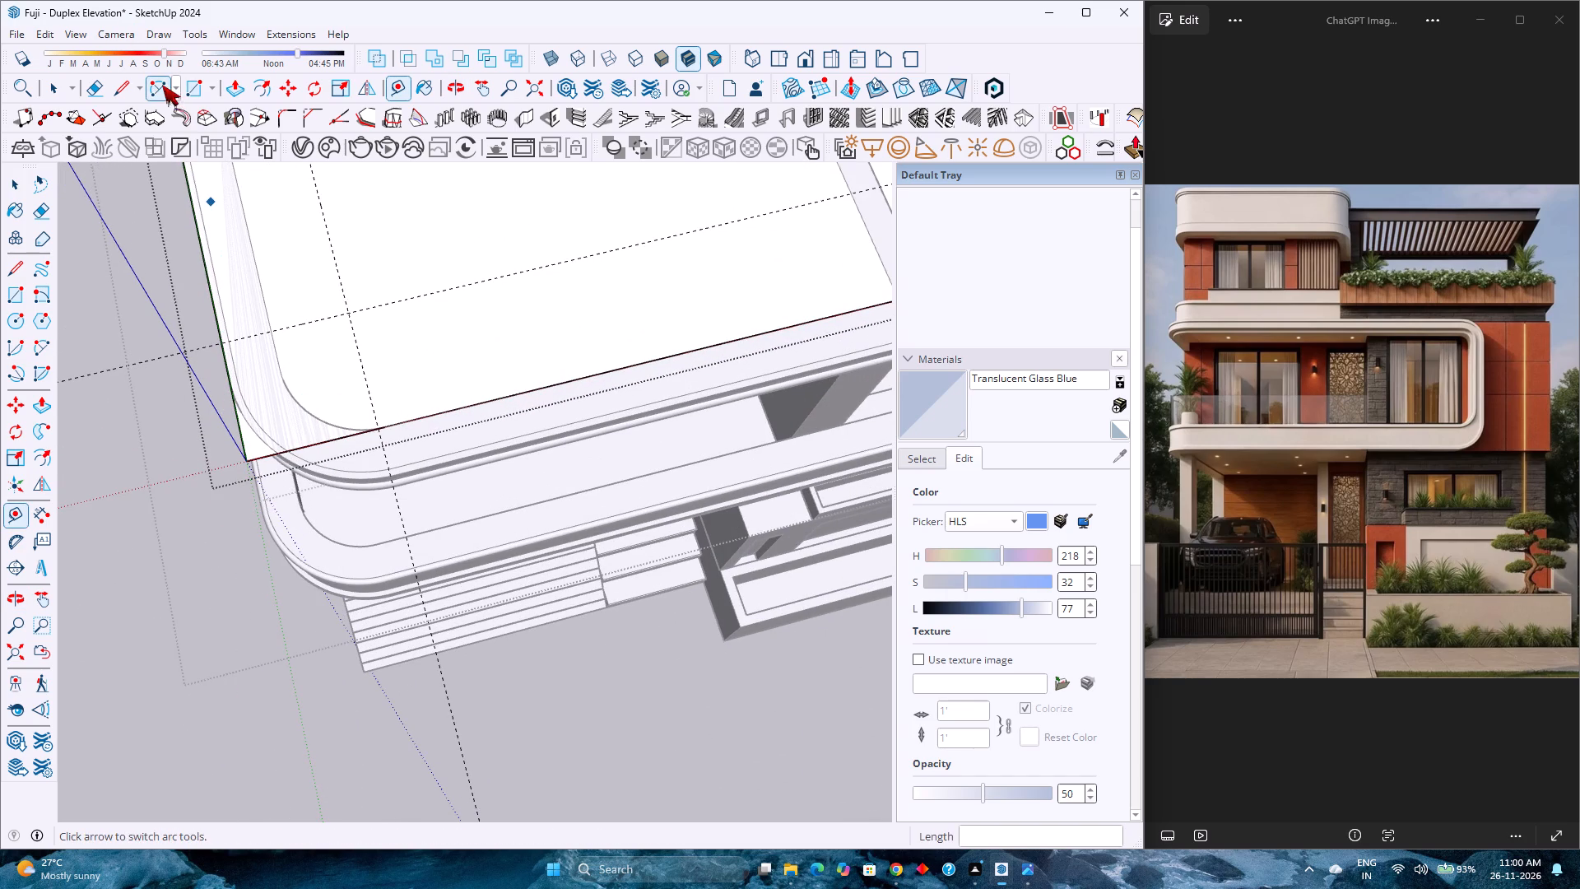
{"action": "left_click", "coordinate": [162, 85]}
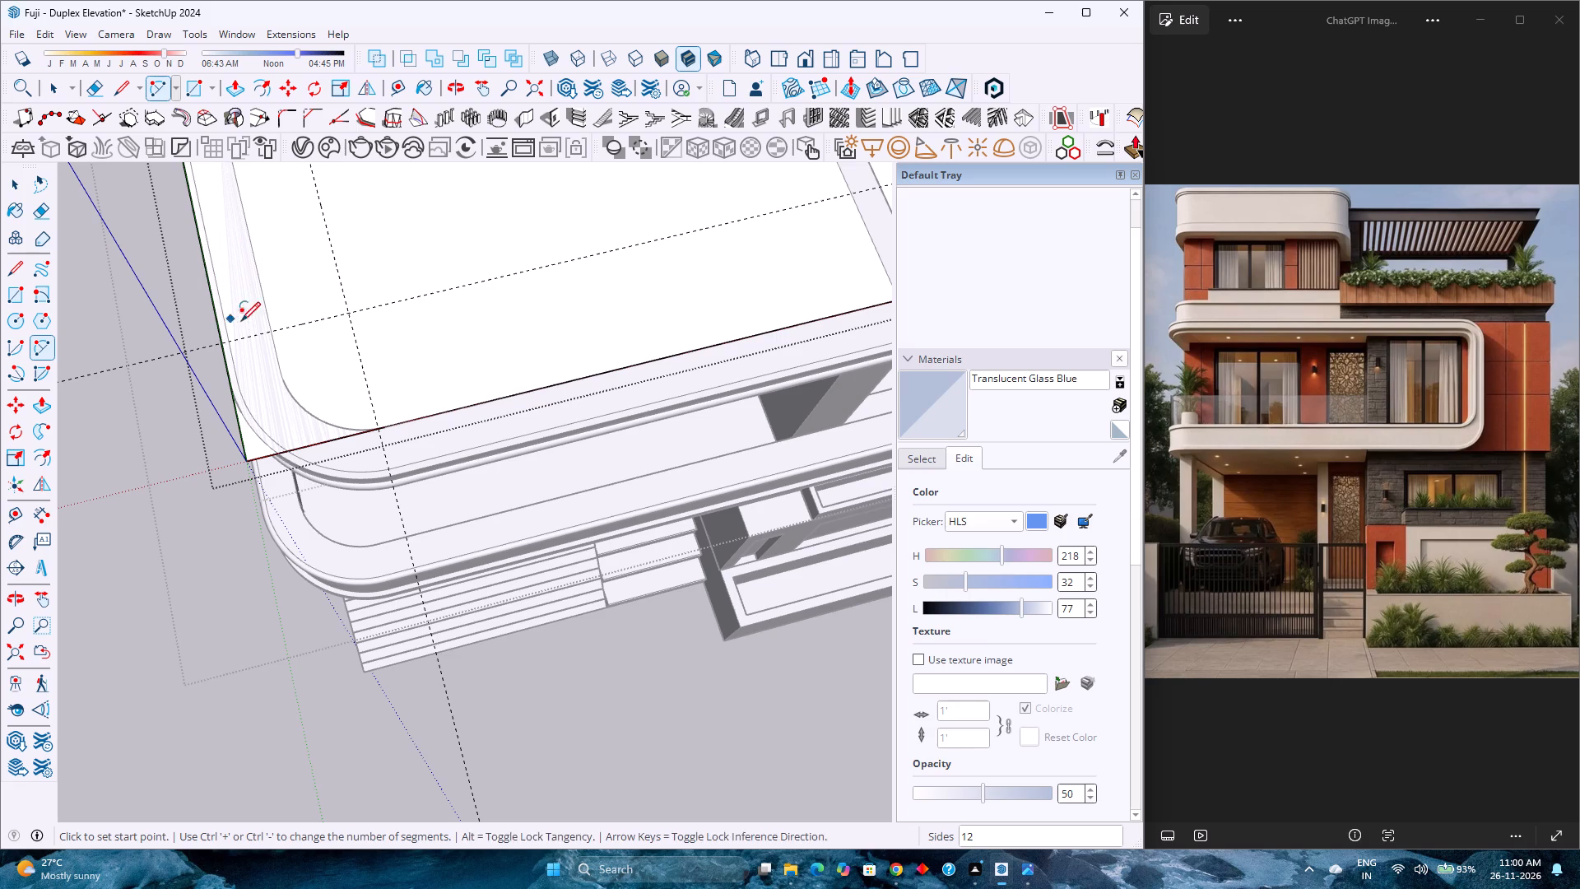
{"action": "left_click", "coordinate": [221, 343]}
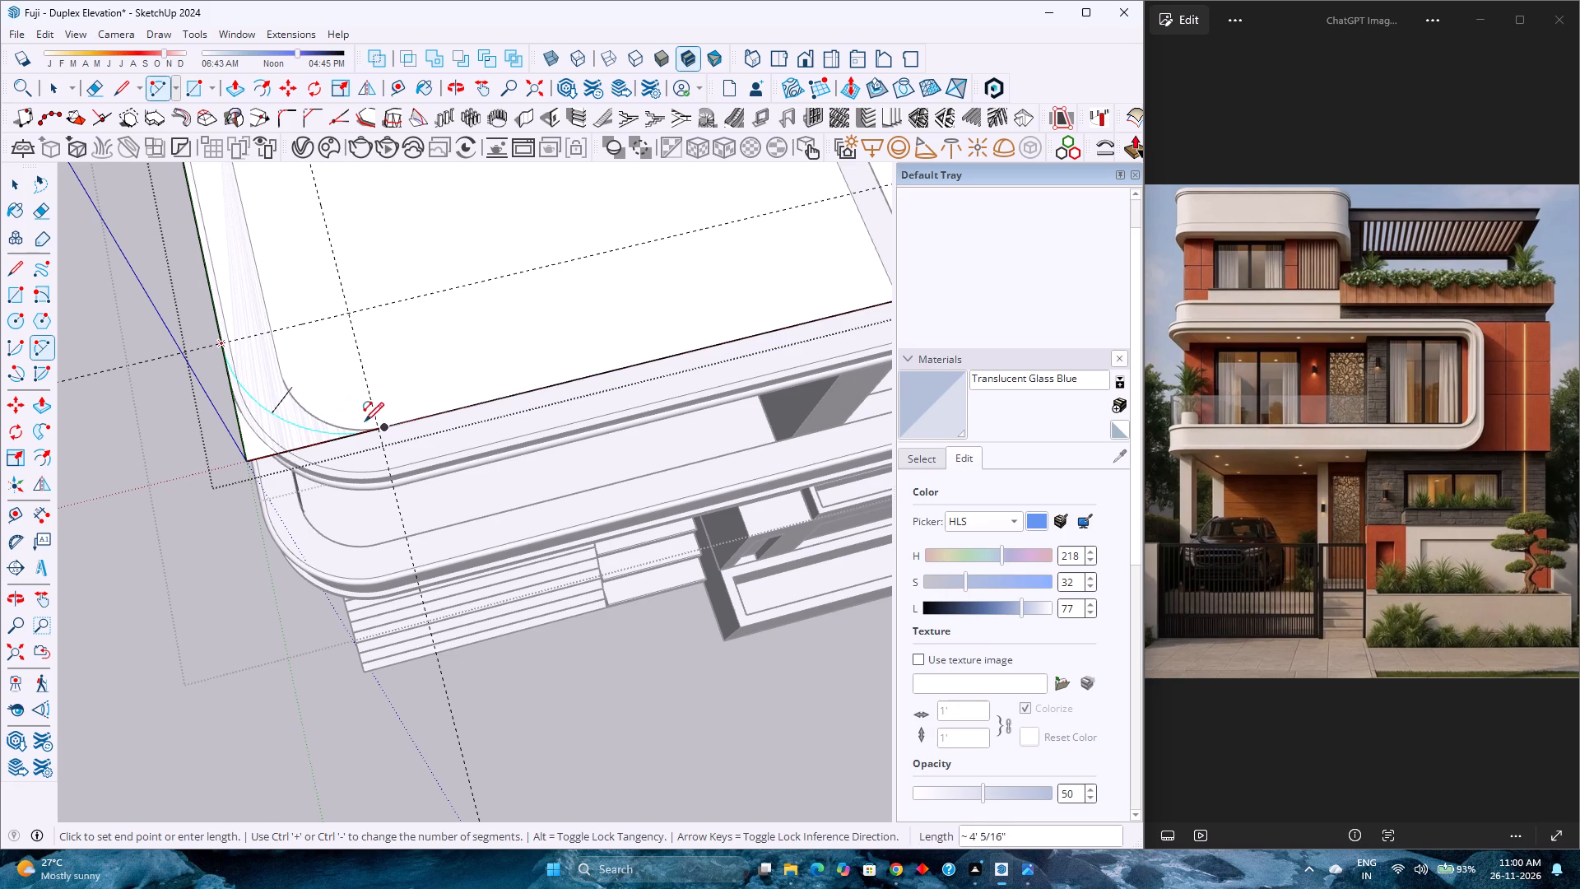
{"action": "scroll", "coordinate": [383, 430], "scroll_direction": "up", "scroll_amount": 11}
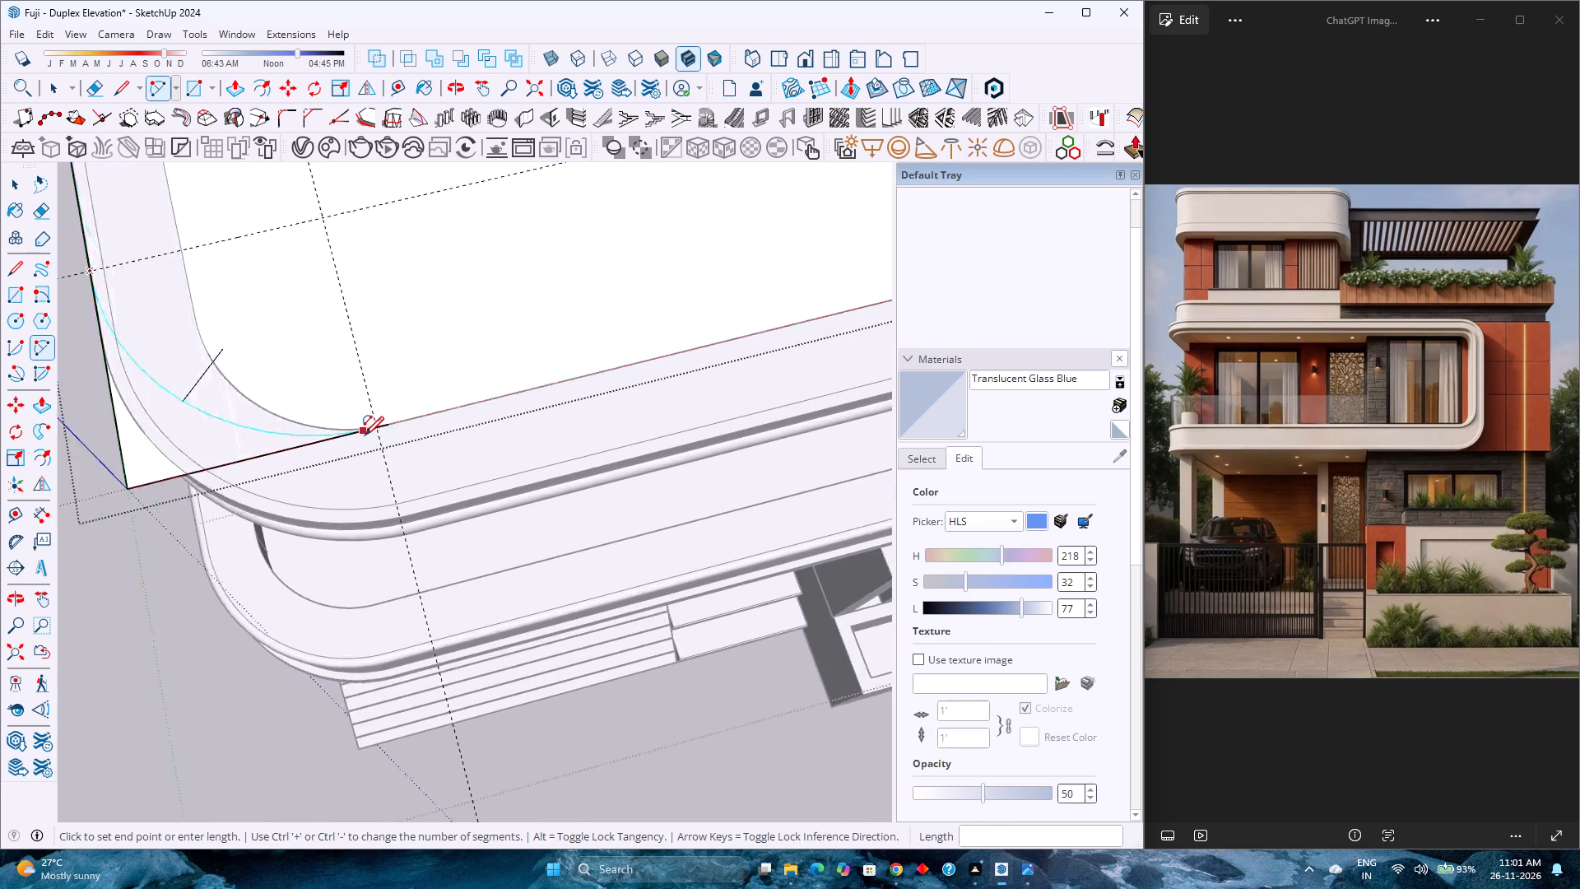
{"action": "scroll", "coordinate": [365, 435], "scroll_direction": "up", "scroll_amount": 2}
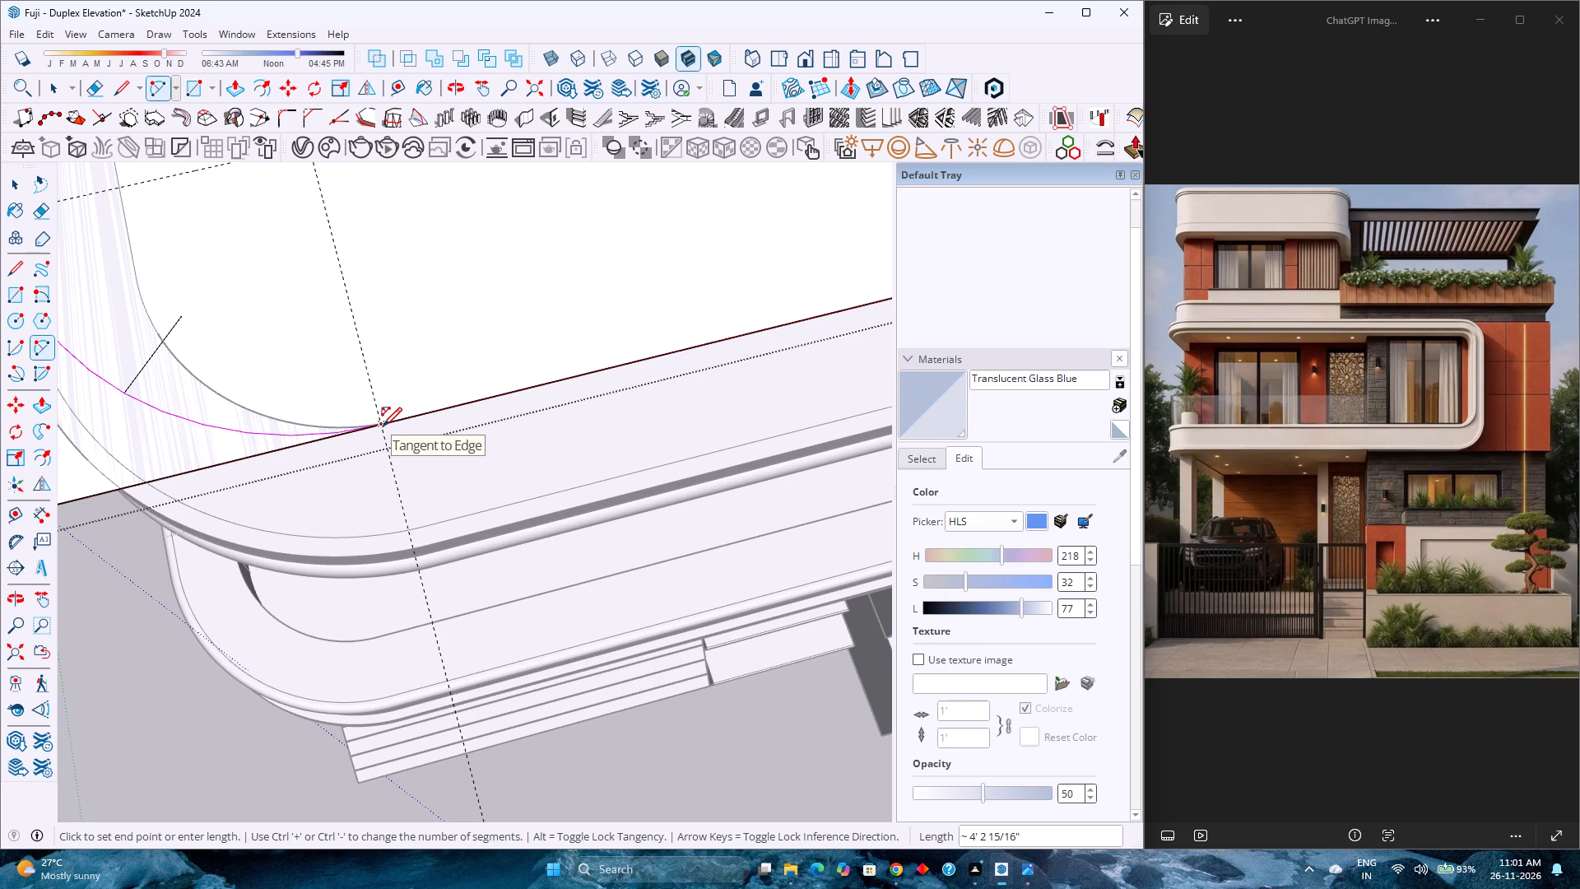
{"action": "double_click", "coordinate": [383, 426]}
{"action": "scroll", "coordinate": [383, 426], "scroll_direction": "down", "scroll_amount": 4}
Set the roof corner arc to 180 segments.
{"action": "key", "text": "space"}
{"action": "scroll", "coordinate": [379, 425], "scroll_direction": "down", "scroll_amount": 9}
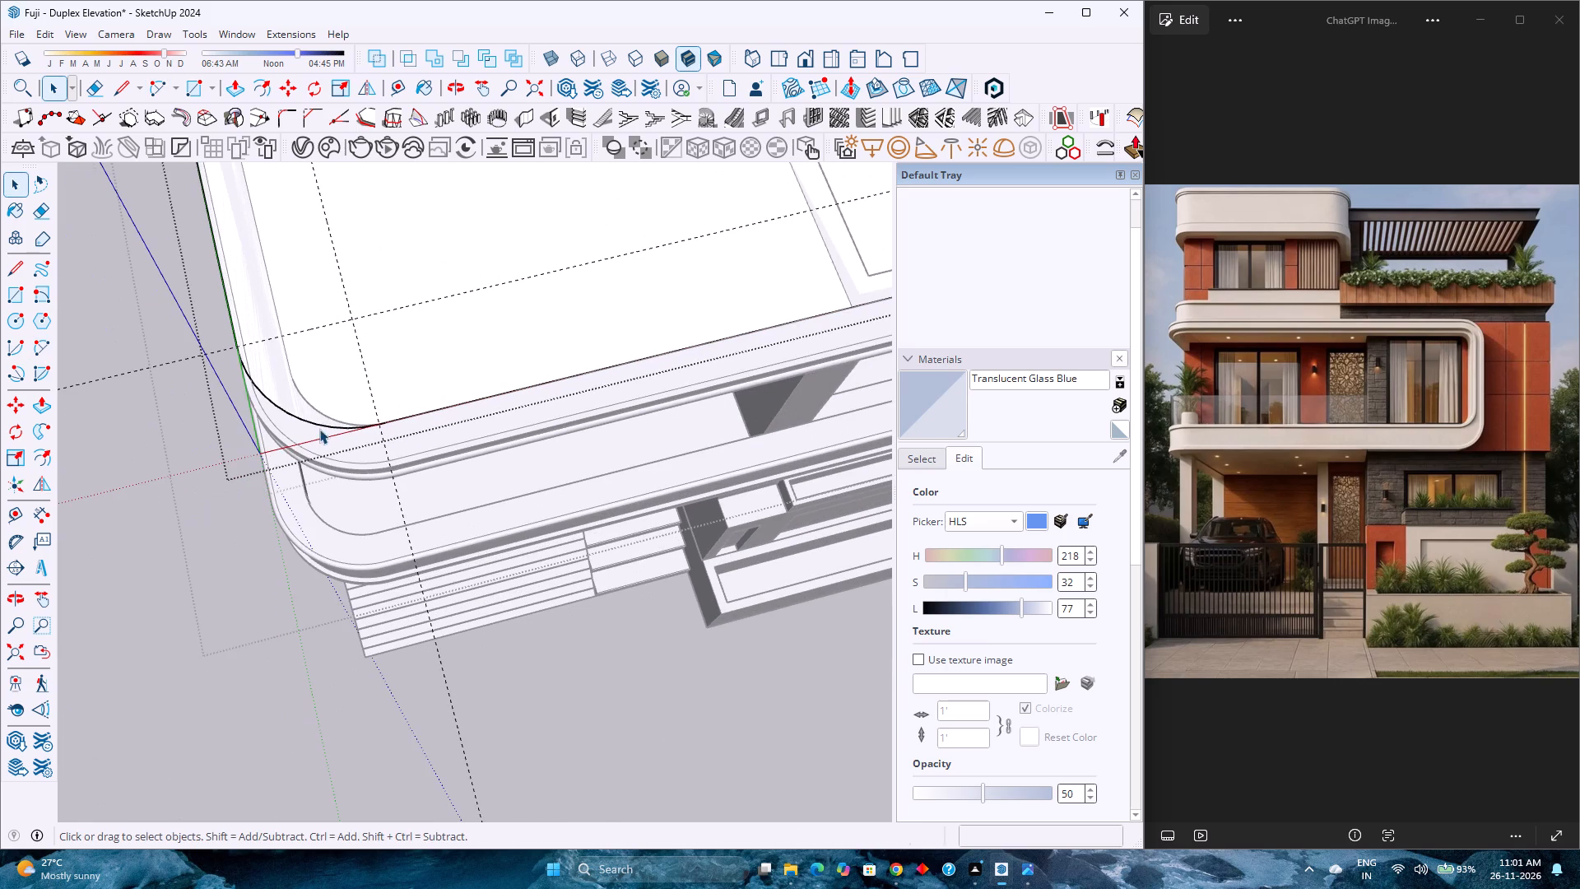
{"action": "left_click", "coordinate": [319, 424]}
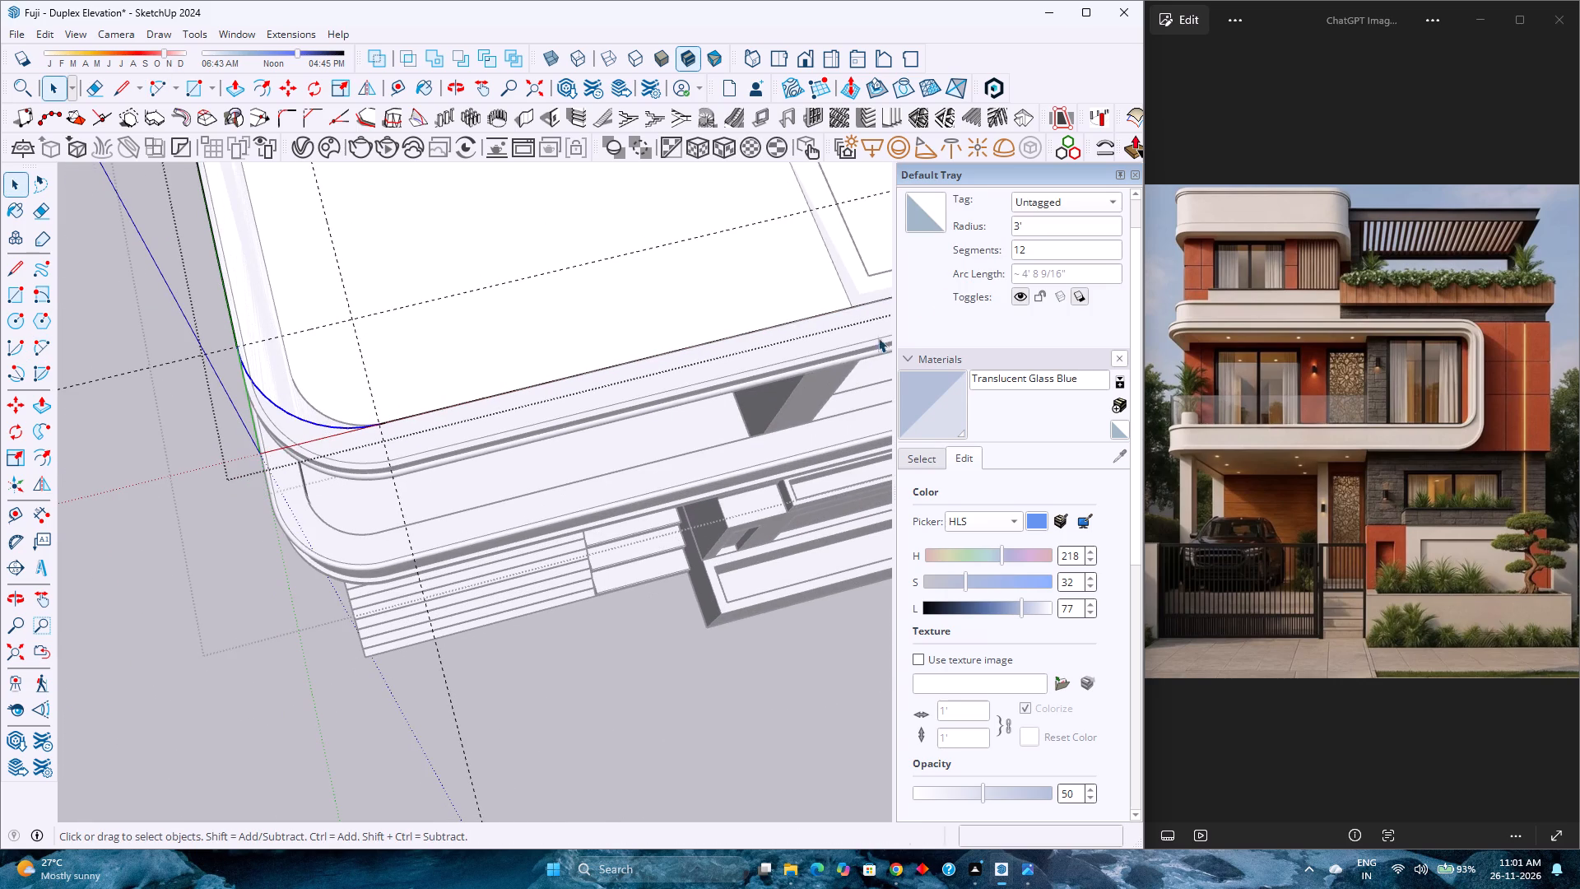
{"action": "double_click", "coordinate": [1066, 255]}
{"action": "type", "text": "180"}
{"action": "key", "text": "Return"}
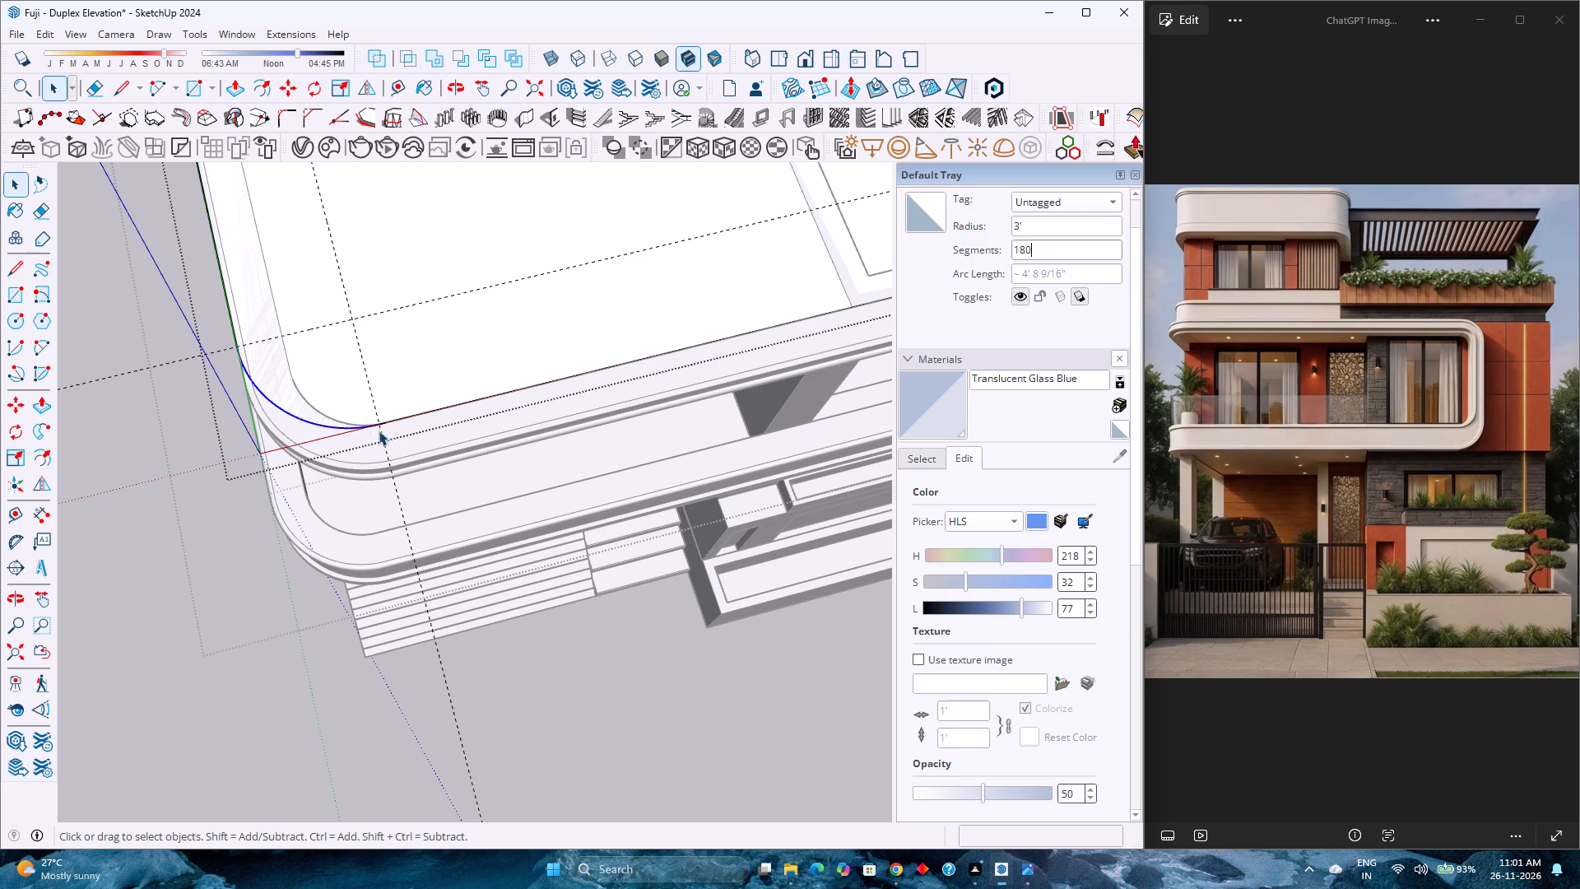
Push/Pull the rounded roof face up by 1' to form the roof slab.
{"action": "scroll", "coordinate": [249, 552], "scroll_direction": "down", "scroll_amount": 7}
{"action": "left_click", "coordinate": [379, 427]}
{"action": "scroll", "coordinate": [372, 444], "scroll_direction": "down", "scroll_amount": 3}
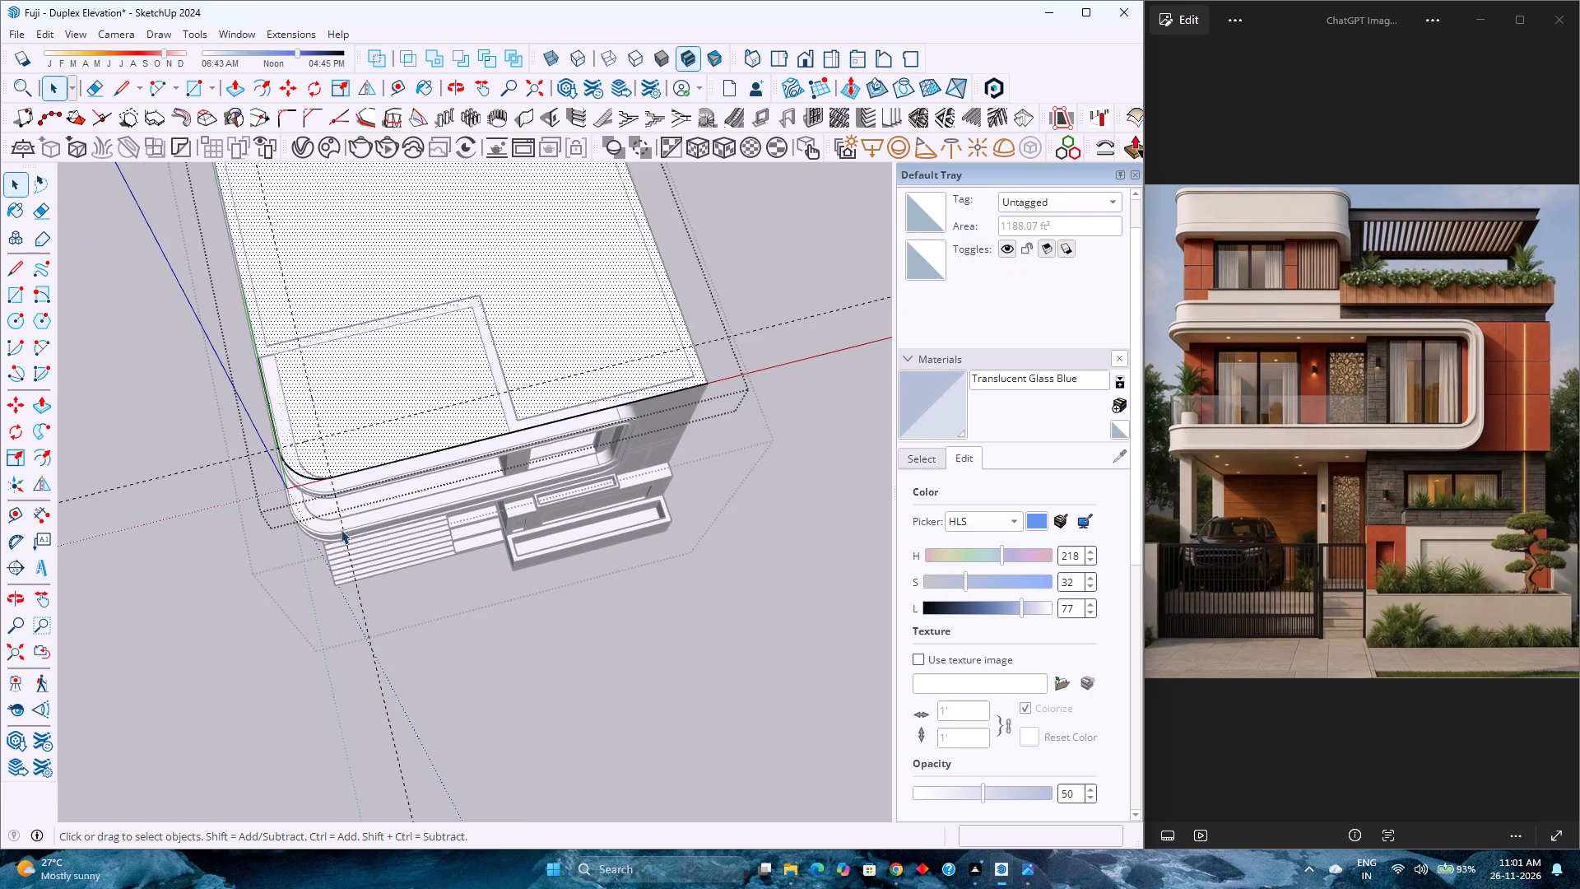
{"action": "middle_click_drag", "start_coordinate": [305, 496], "coordinate": [287, 415]}
{"action": "scroll", "coordinate": [288, 414], "scroll_direction": "down", "scroll_amount": 3}
{"action": "middle_click_drag", "start_coordinate": [300, 446], "coordinate": [295, 284]}
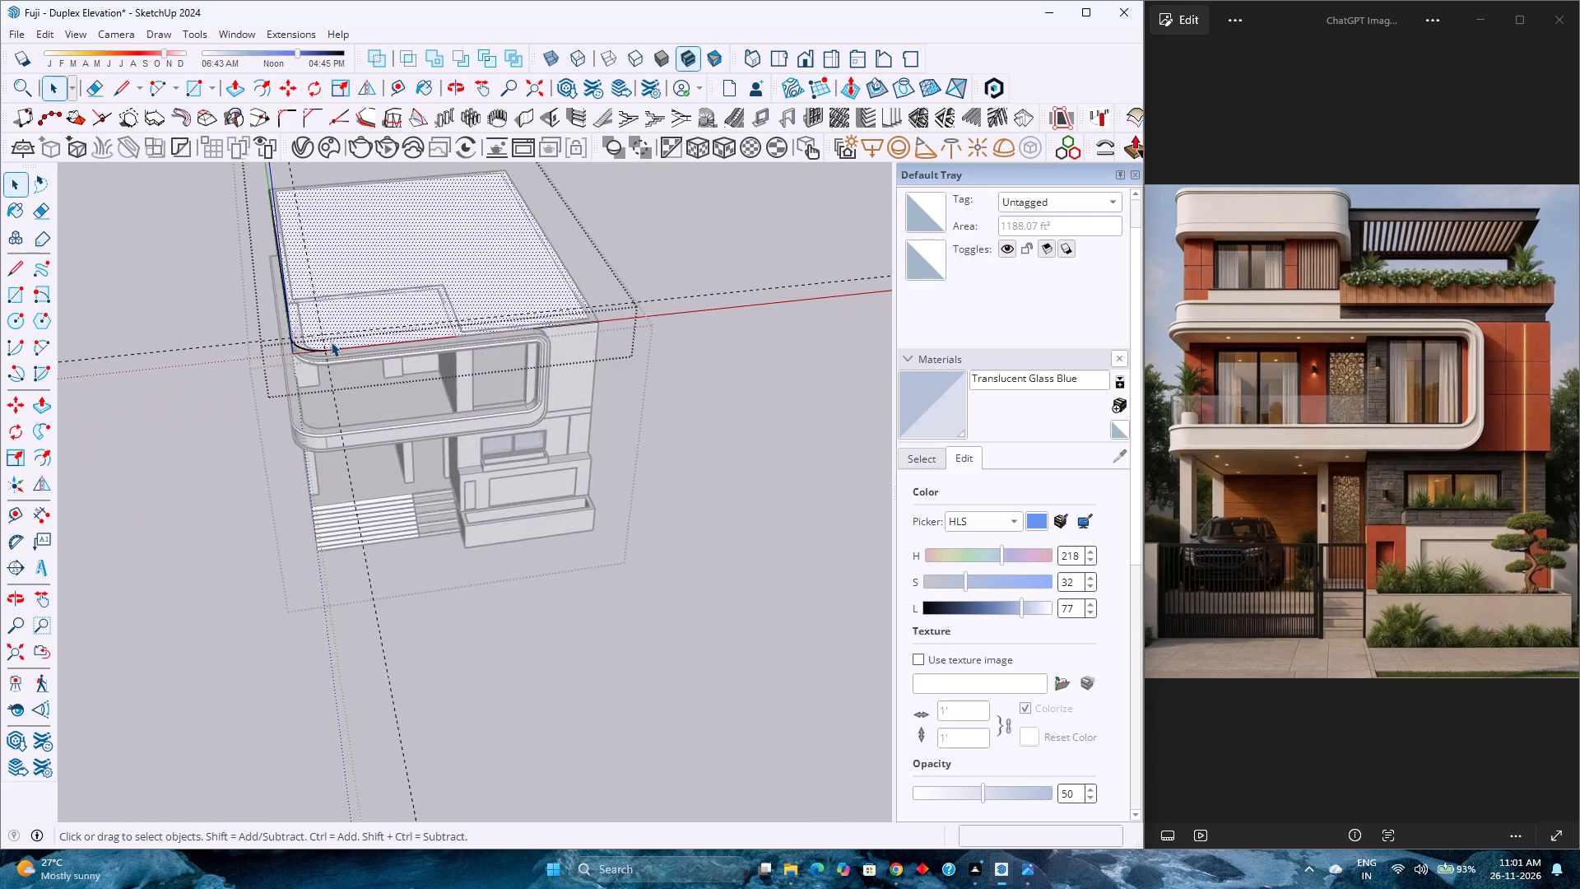
{"action": "scroll", "coordinate": [331, 342], "scroll_direction": "up", "scroll_amount": 5}
{"action": "middle_click_drag", "start_coordinate": [327, 392], "coordinate": [295, 291]}
{"action": "scroll", "coordinate": [308, 296], "scroll_direction": "down", "scroll_amount": 3}
{"action": "middle_click_drag", "start_coordinate": [365, 299], "coordinate": [402, 649], "text": "shift"}
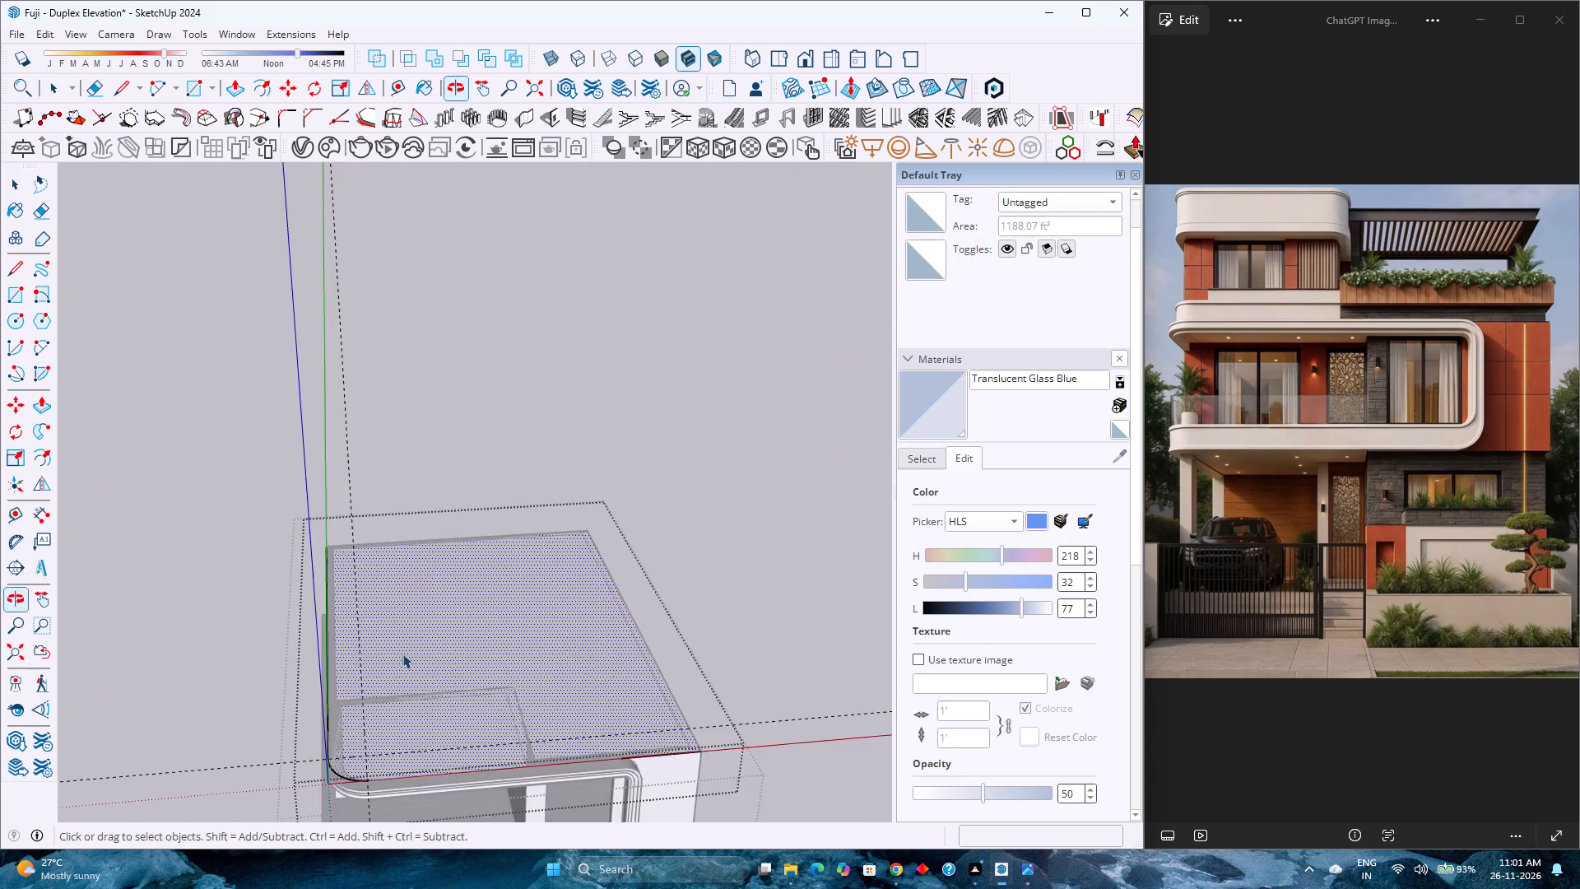
{"action": "middle_click_drag", "start_coordinate": [398, 654], "coordinate": [393, 561]}
{"action": "scroll", "coordinate": [396, 556], "scroll_direction": "down", "scroll_amount": 4}
{"action": "key", "text": "p"}
{"action": "left_click", "coordinate": [460, 615]}
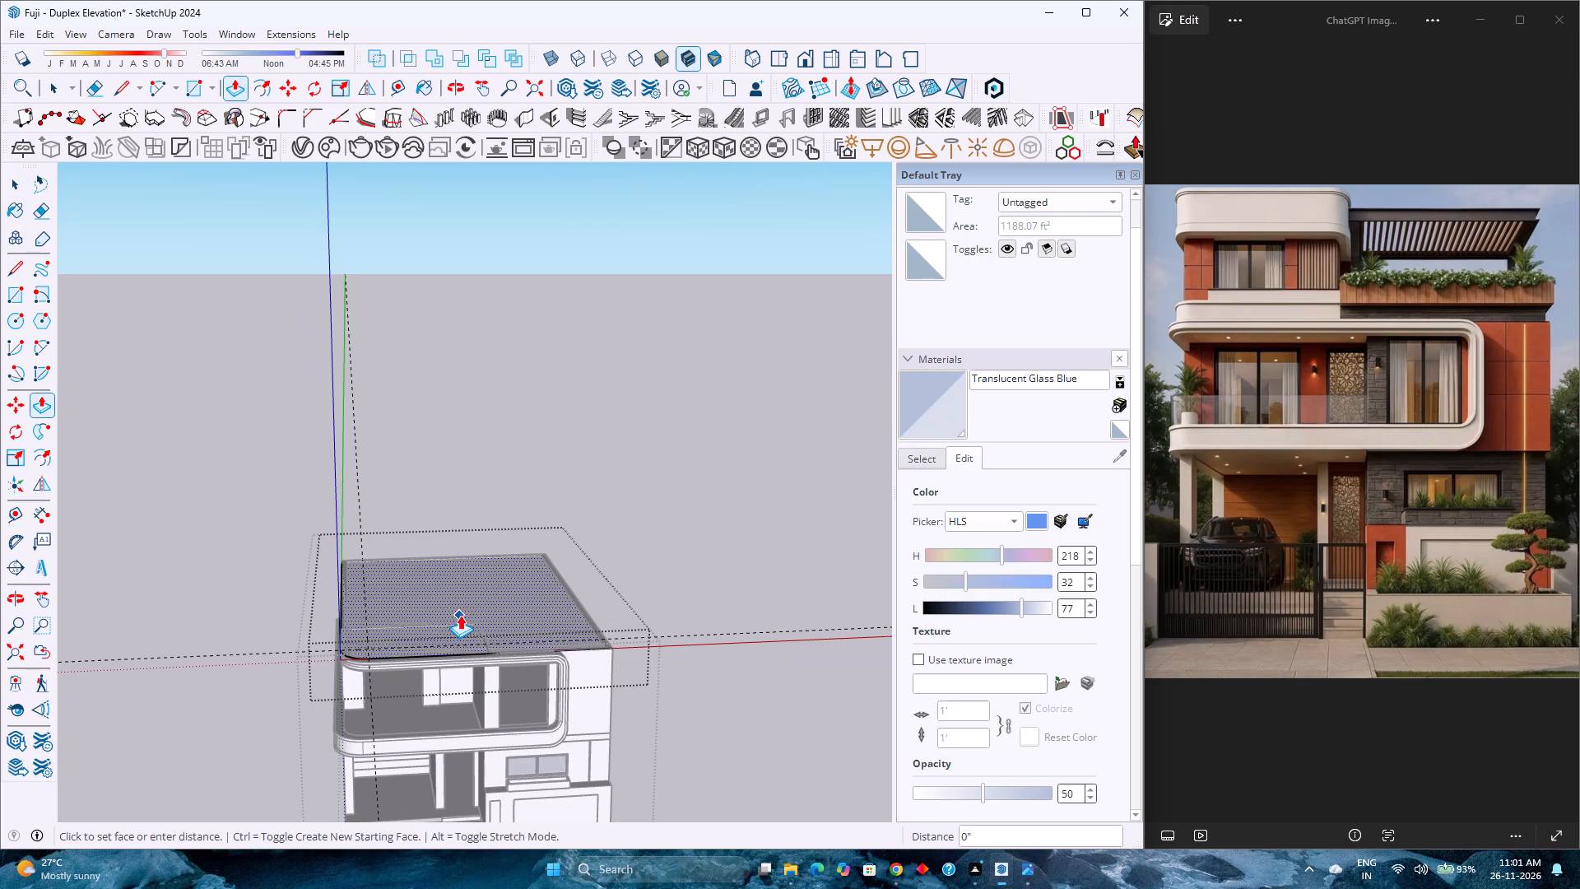
{"action": "type", "text": "1'"}
{"action": "key", "text": "Return"}
Examine the roof slab's thickness and rounded corner against the balcony frame from below, front and above, and close the group.
{"action": "middle_click_drag", "start_coordinate": [436, 636], "coordinate": [434, 627]}
{"action": "middle_click_drag", "start_coordinate": [434, 625], "coordinate": [426, 532]}
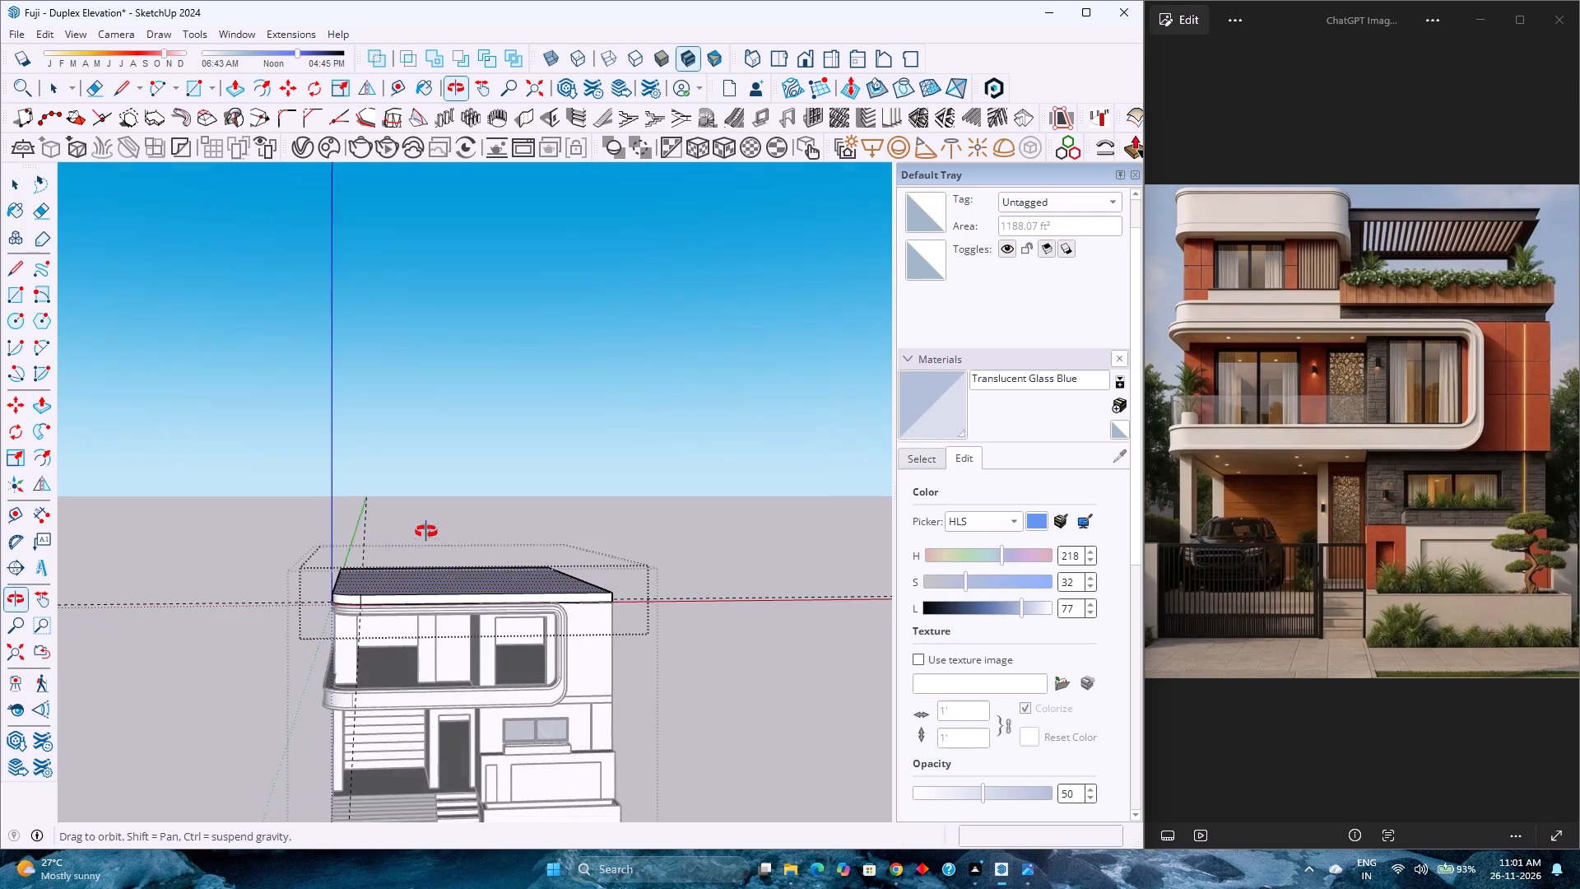
{"action": "middle_click_drag", "start_coordinate": [426, 532], "coordinate": [426, 531]}
{"action": "scroll", "coordinate": [430, 580], "scroll_direction": "up", "scroll_amount": 8}
{"action": "middle_click_drag", "start_coordinate": [412, 626], "coordinate": [397, 557]}
{"action": "scroll", "coordinate": [397, 557], "scroll_direction": "up", "scroll_amount": 1}
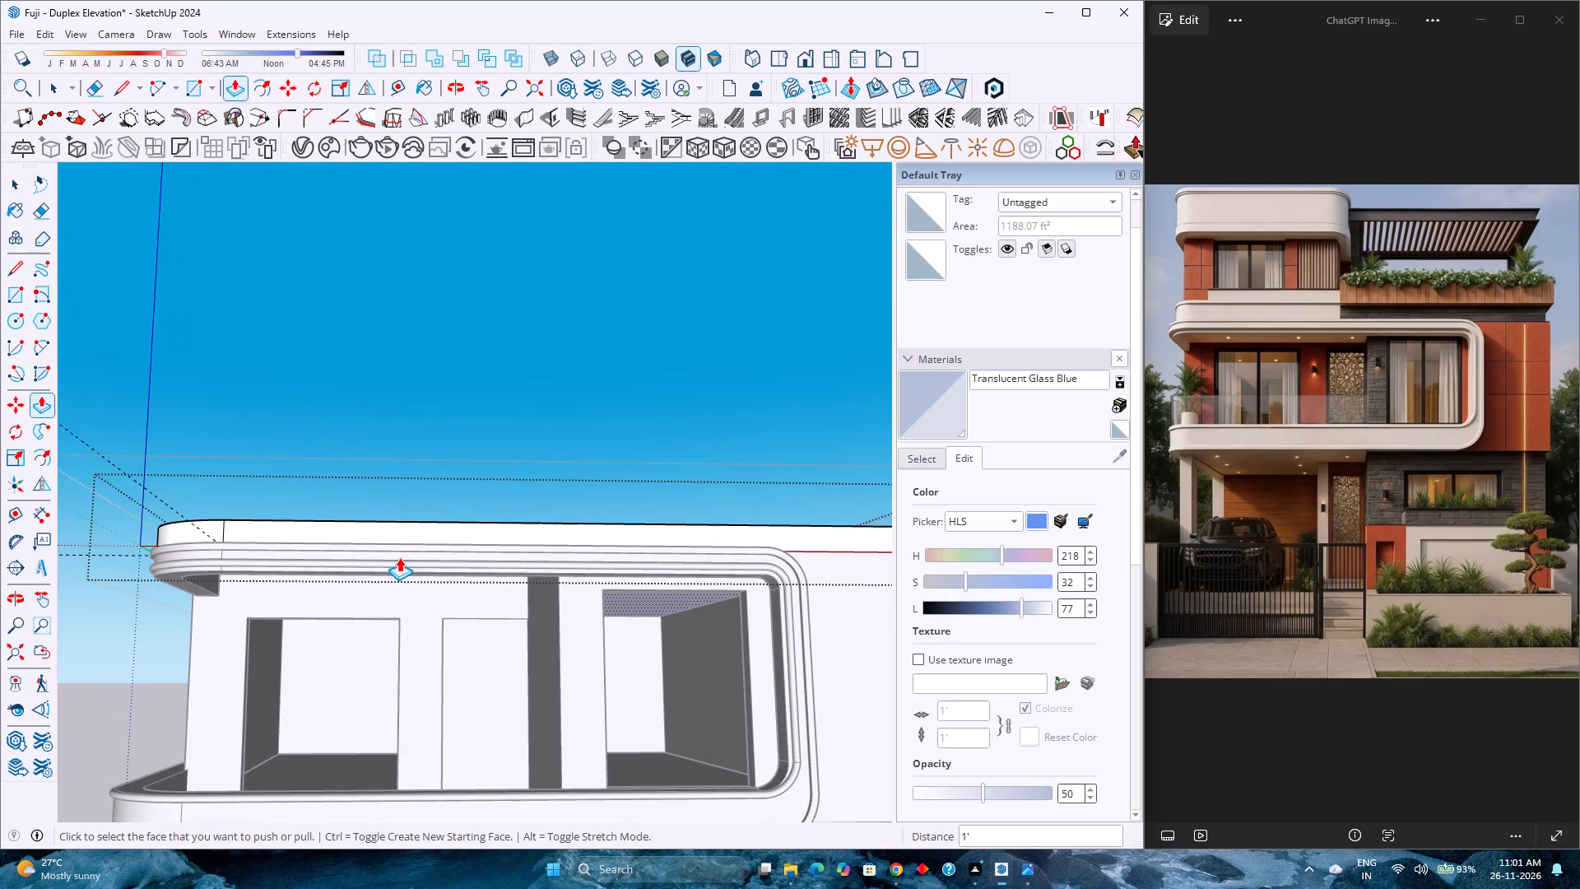
{"action": "scroll", "coordinate": [443, 497], "scroll_direction": "down", "scroll_amount": 2}
{"action": "middle_click_drag", "start_coordinate": [443, 498], "coordinate": [441, 619]}
{"action": "middle_click", "coordinate": [441, 619]}
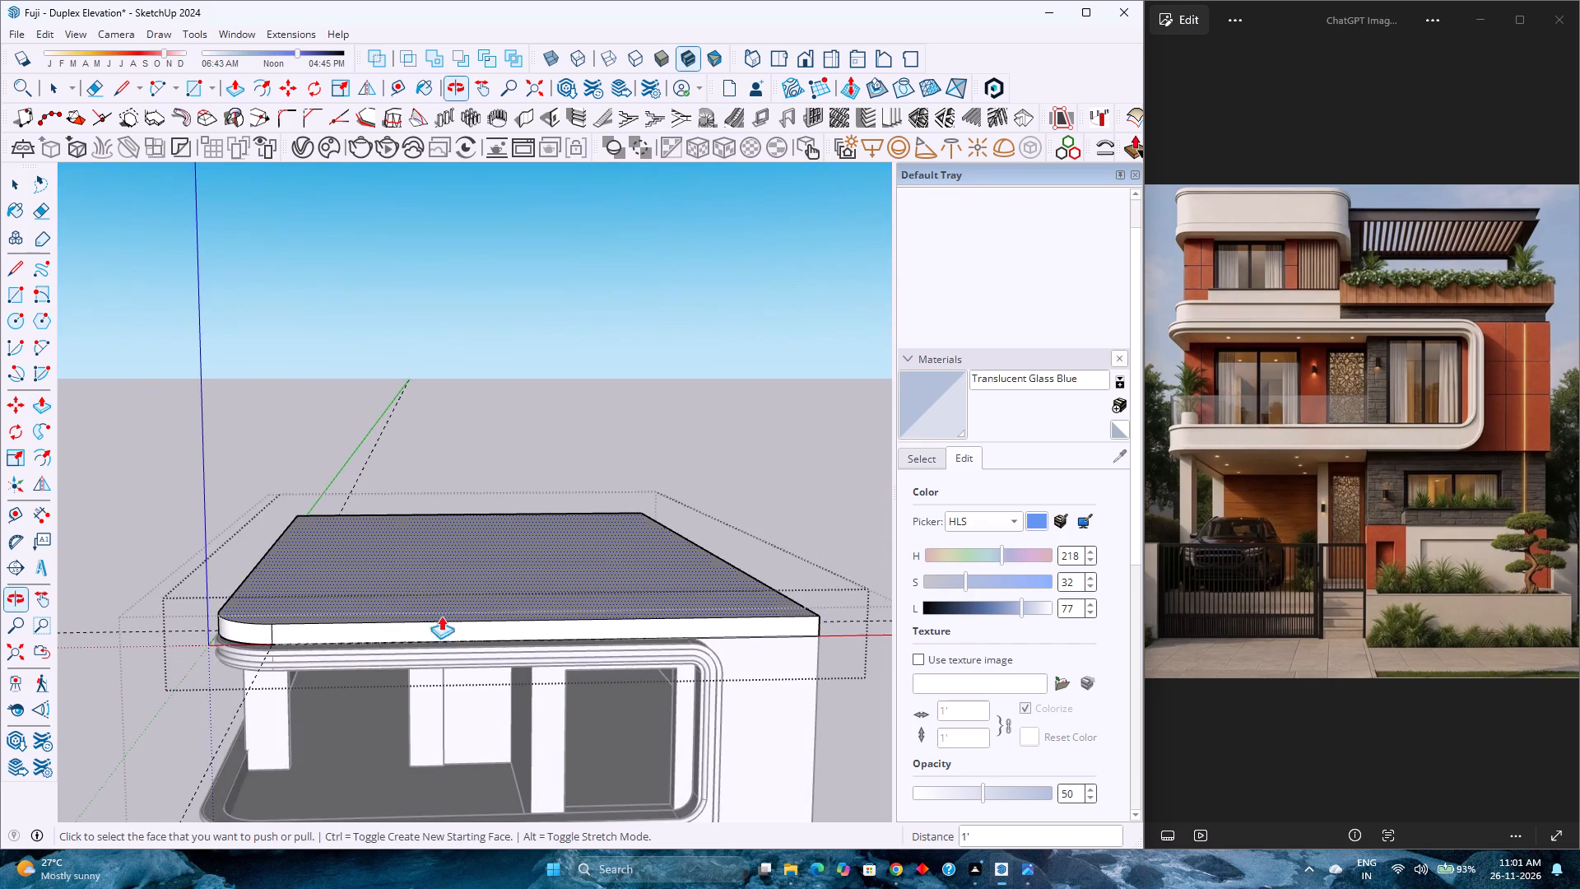
{"action": "scroll", "coordinate": [422, 571], "scroll_direction": "up", "scroll_amount": 4}
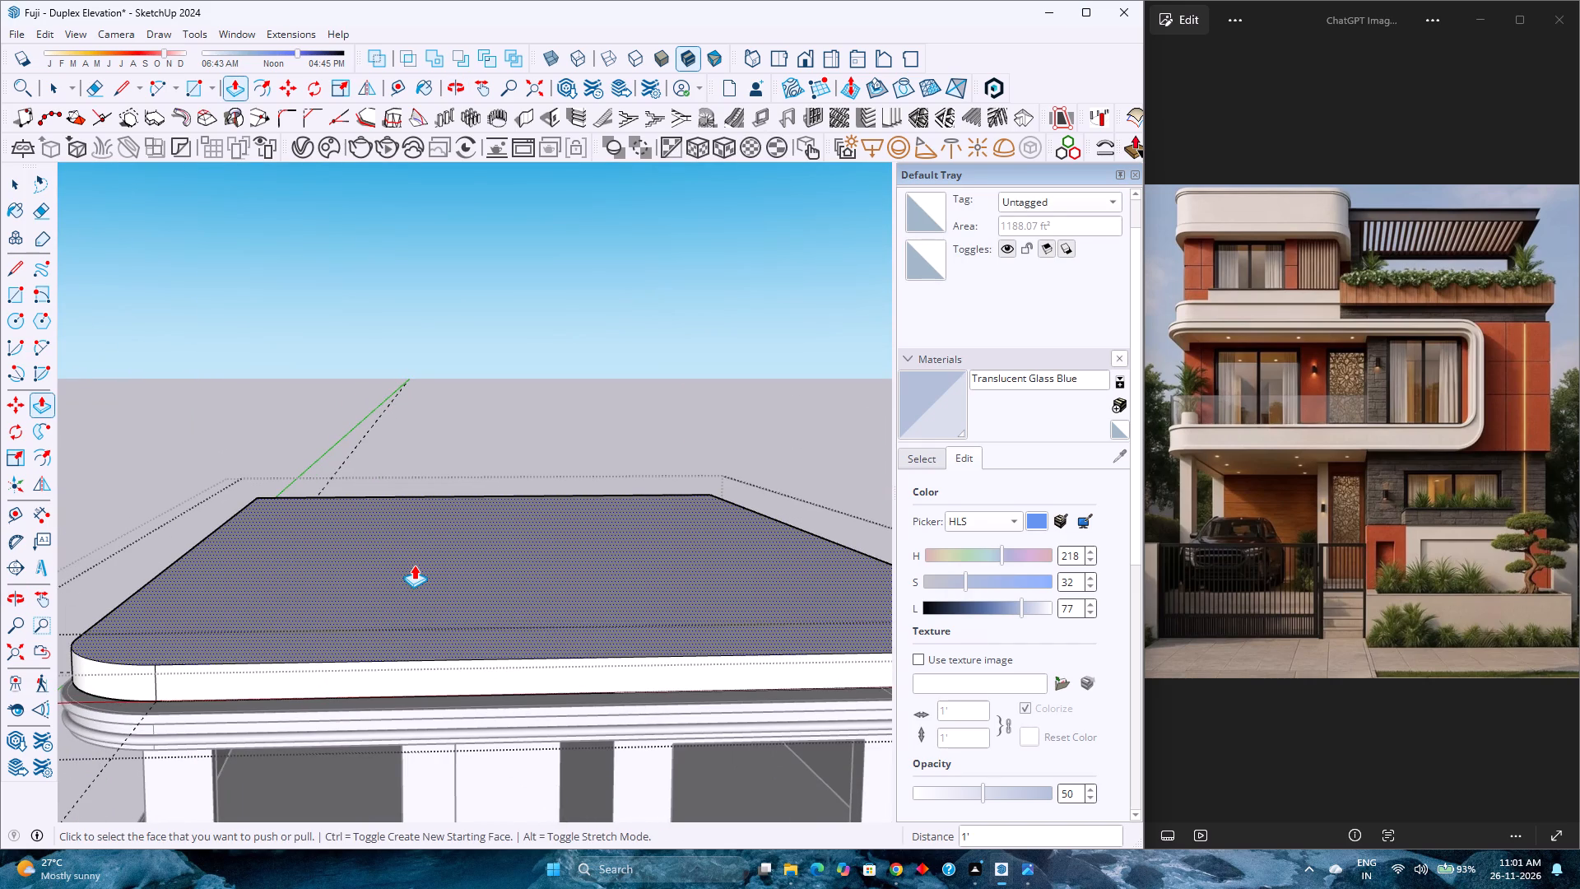
{"action": "scroll", "coordinate": [413, 561], "scroll_direction": "down", "scroll_amount": 4}
{"action": "key", "text": "space"}
{"action": "scroll", "coordinate": [406, 570], "scroll_direction": "down", "scroll_amount": 1}
{"action": "middle_click_drag", "start_coordinate": [406, 570], "coordinate": [383, 668]}
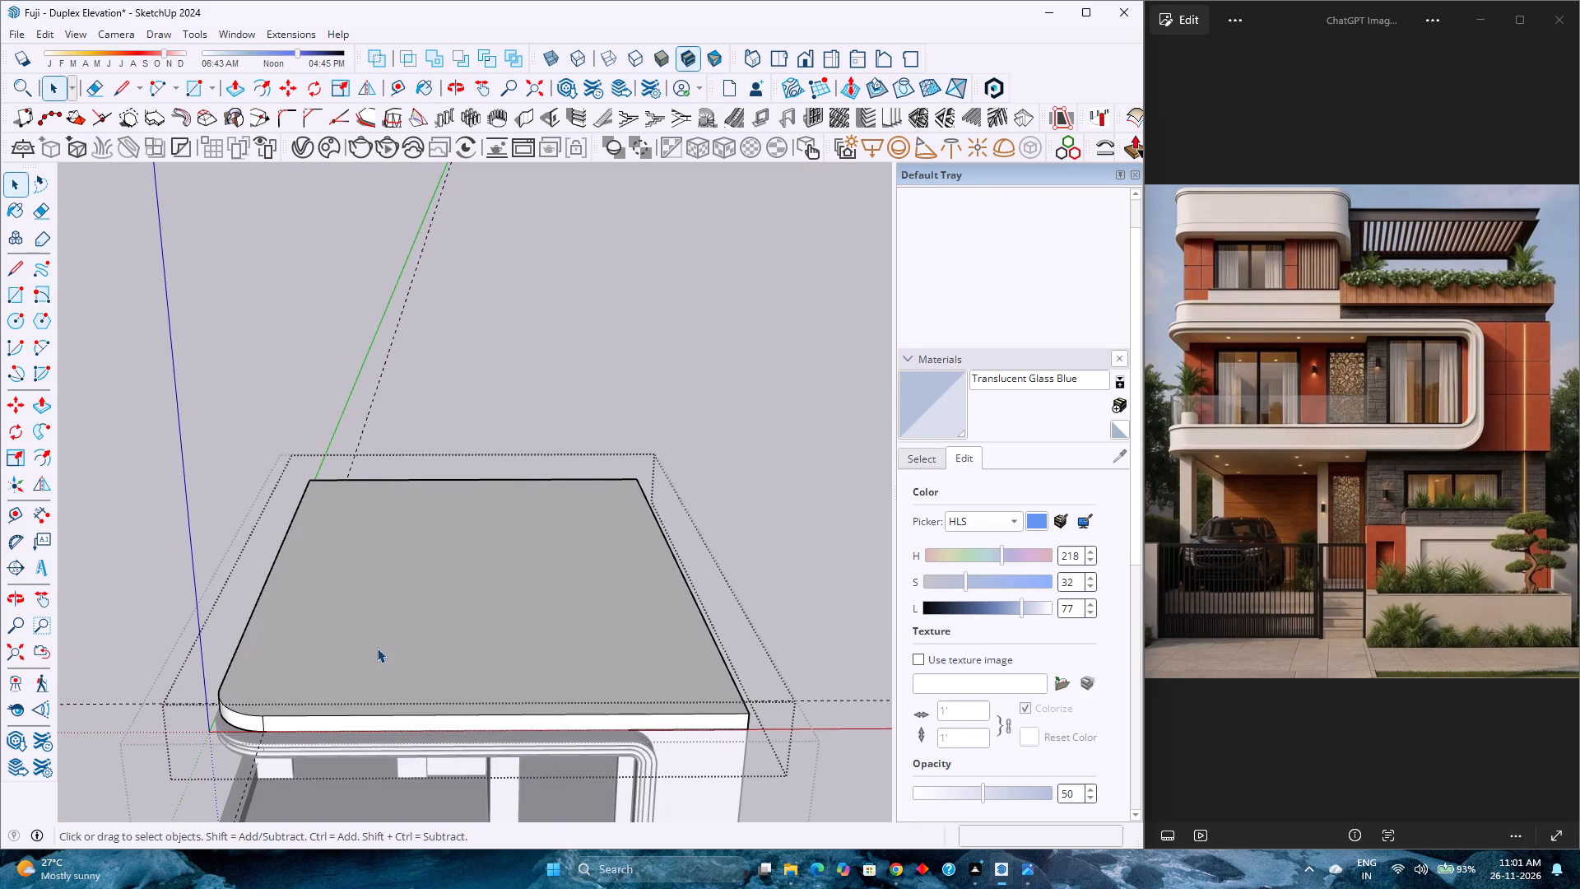
{"action": "double_click", "coordinate": [381, 643]}
{"action": "scroll", "coordinate": [381, 643], "scroll_direction": "down", "scroll_amount": 1}
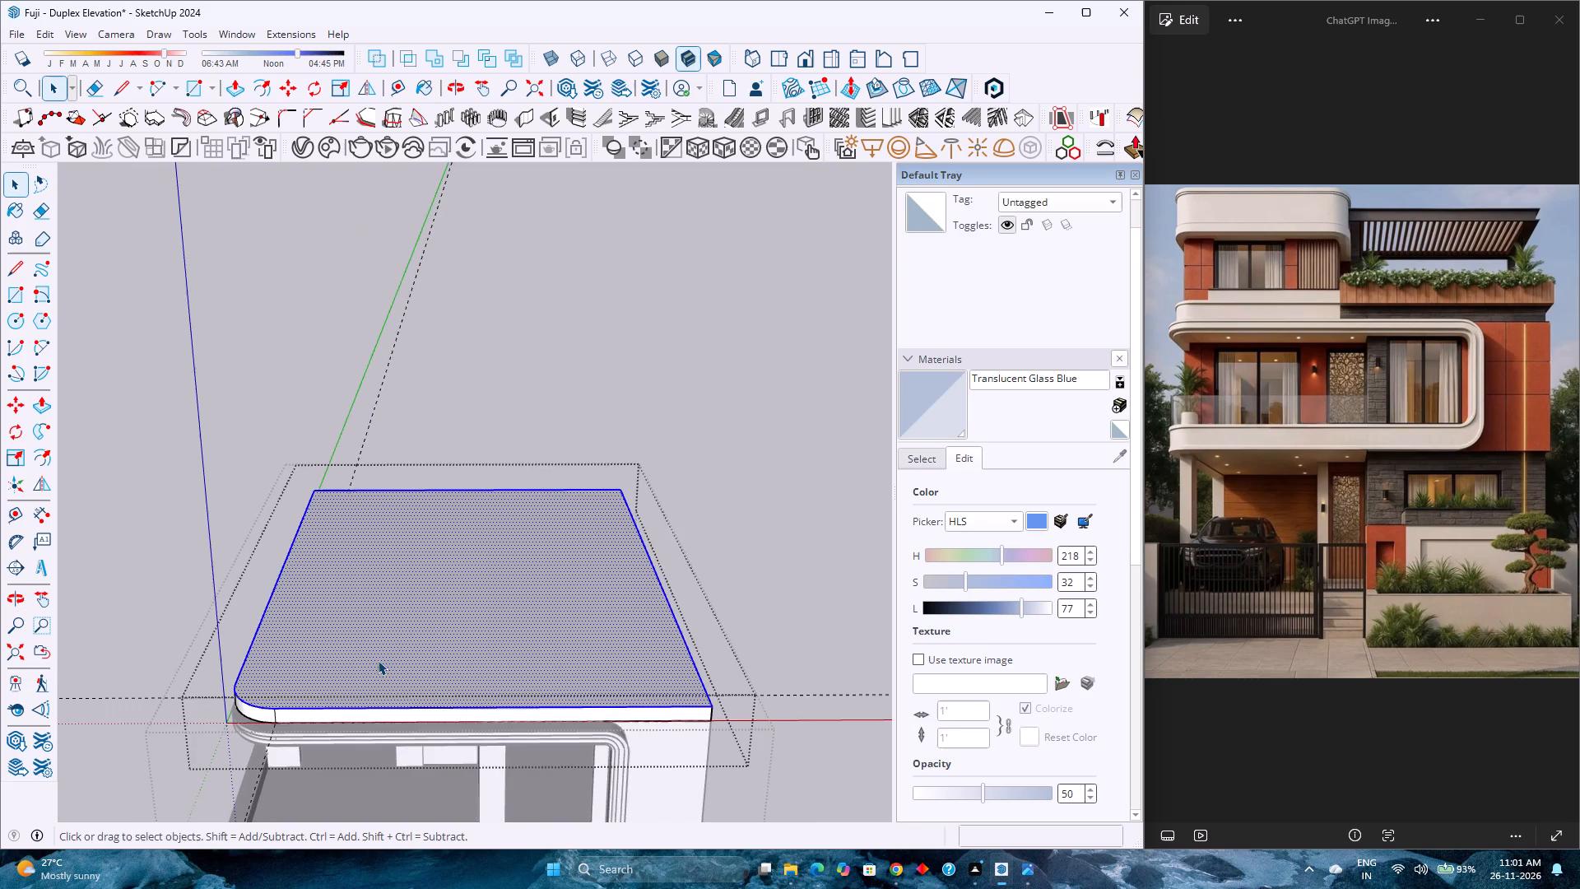
{"action": "scroll", "coordinate": [393, 659], "scroll_direction": "down", "scroll_amount": 1}
{"action": "middle_click_drag", "start_coordinate": [411, 659], "coordinate": [187, 561]}
{"action": "middle_click", "coordinate": [187, 561]}
{"action": "scroll", "coordinate": [318, 552], "scroll_direction": "down", "scroll_amount": 2}
{"action": "left_click", "coordinate": [674, 775]}
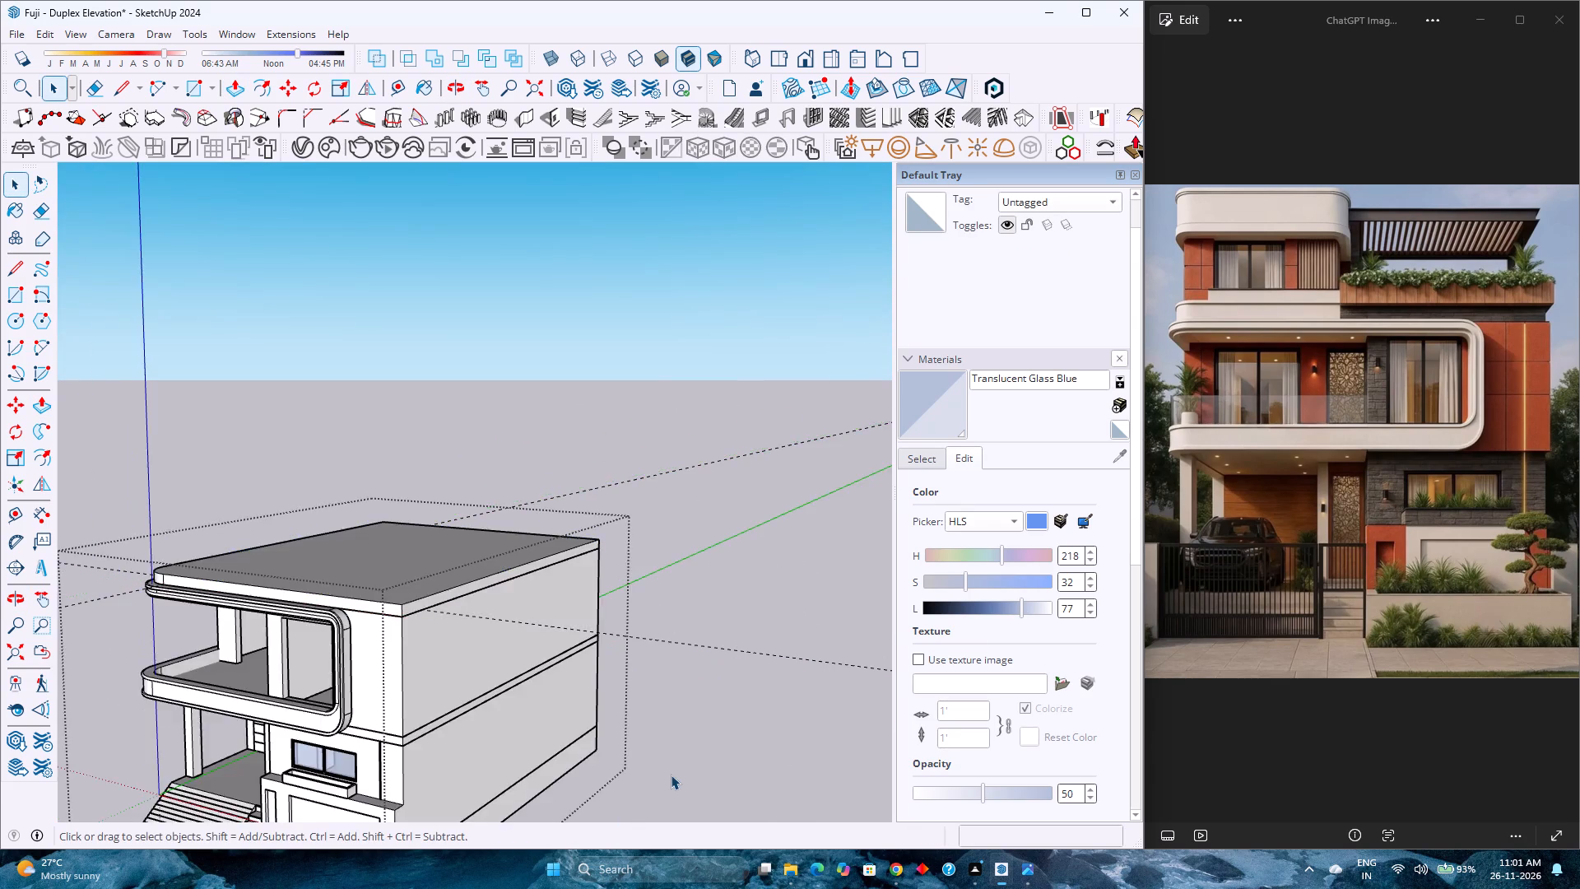
Reopen the roof slab group, push its top face down by 3", and close the group.
{"action": "middle_click_drag", "start_coordinate": [665, 775], "coordinate": [611, 849]}
{"action": "left_click", "coordinate": [403, 585]}
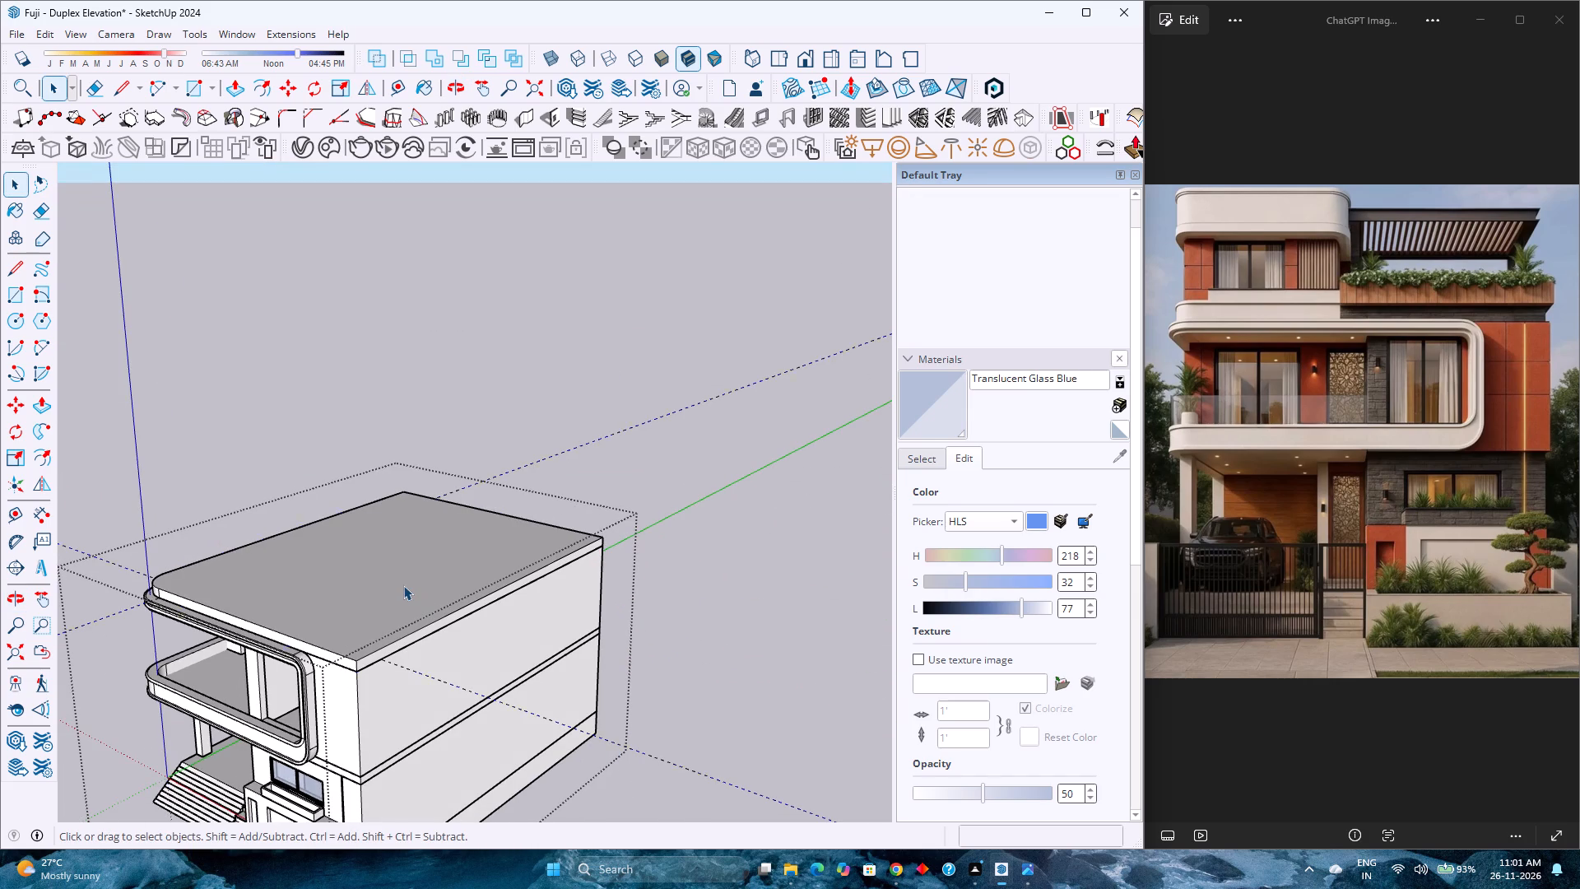
{"action": "scroll", "coordinate": [403, 585], "scroll_direction": "up", "scroll_amount": 4}
{"action": "double_click", "coordinate": [403, 585]}
{"action": "scroll", "coordinate": [403, 585], "scroll_direction": "up", "scroll_amount": 3}
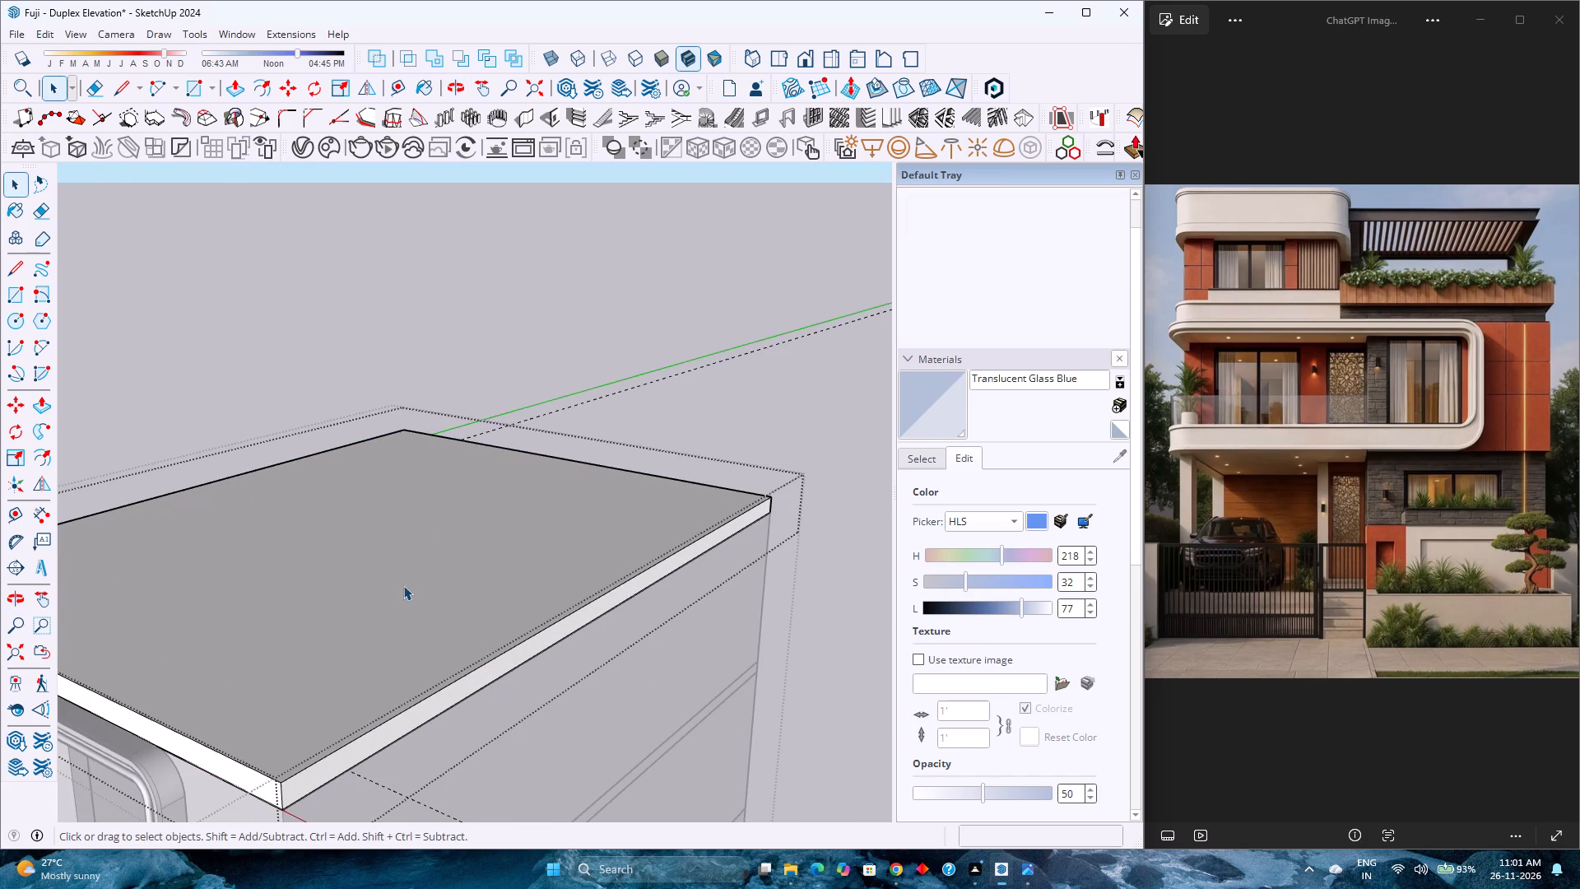
{"action": "key", "text": "p"}
{"action": "left_click", "coordinate": [403, 585]}
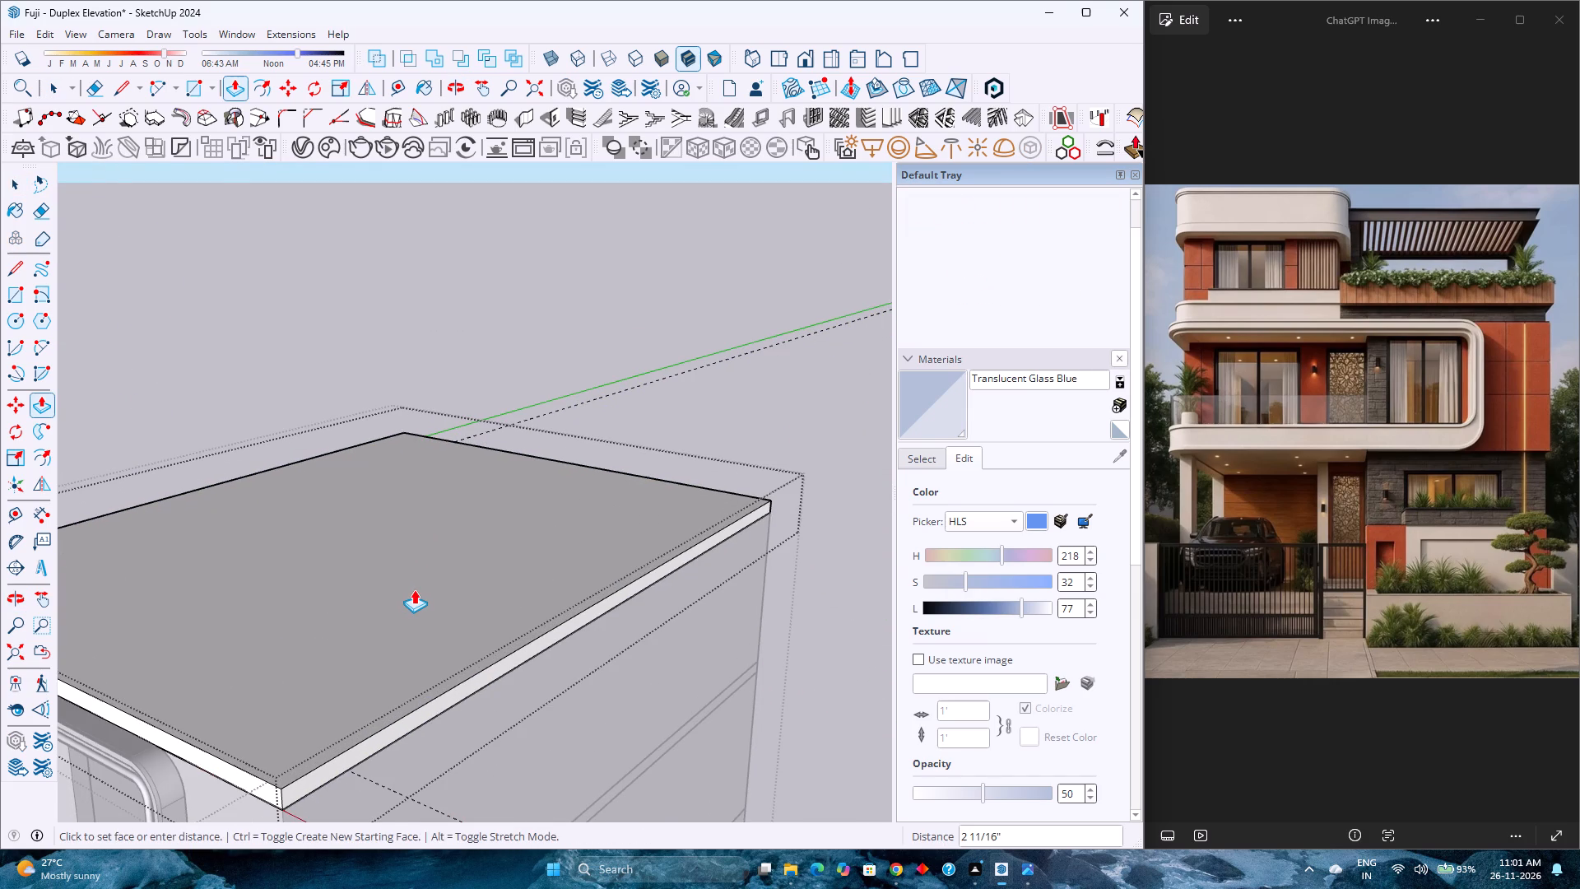
{"action": "key", "text": "3"}
{"action": "key", "text": "Return"}
{"action": "scroll", "coordinate": [414, 589], "scroll_direction": "down", "scroll_amount": 1}
{"action": "middle_click_drag", "start_coordinate": [414, 589], "coordinate": [304, 466]}
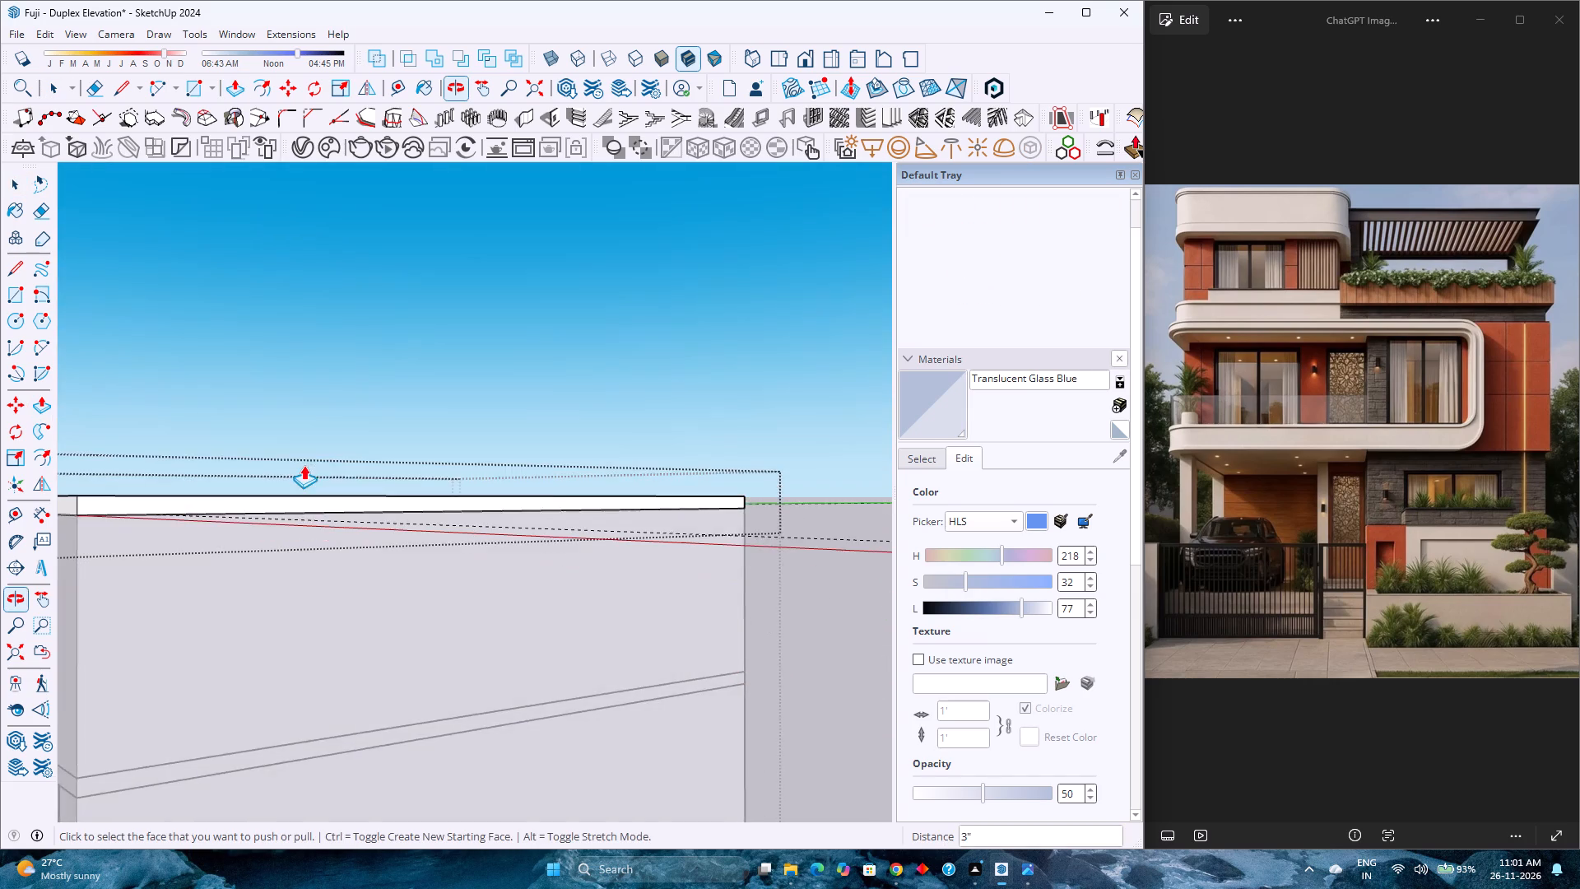
{"action": "scroll", "coordinate": [304, 465], "scroll_direction": "down", "scroll_amount": 4}
{"action": "key", "text": "space"}
{"action": "left_click", "coordinate": [737, 629]}
{"action": "scroll", "coordinate": [736, 626], "scroll_direction": "down", "scroll_amount": 1}
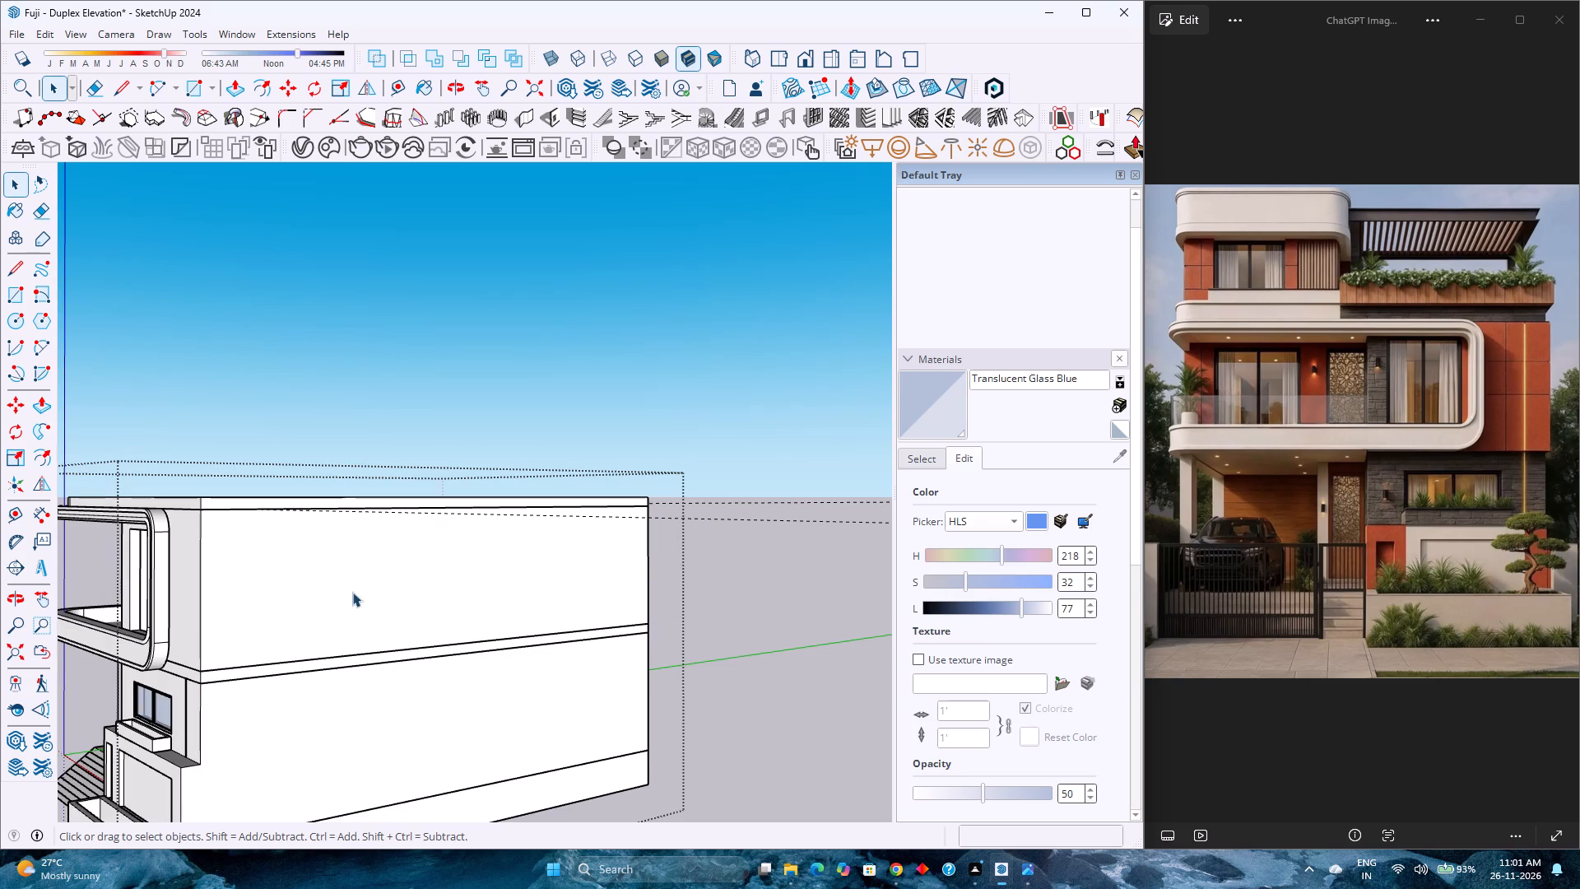
Check the thickness of the lower floor slab band and the roof slab at the front wall corner with the Dimension tool.
{"action": "scroll", "coordinate": [214, 677], "scroll_direction": "up", "scroll_amount": 4}
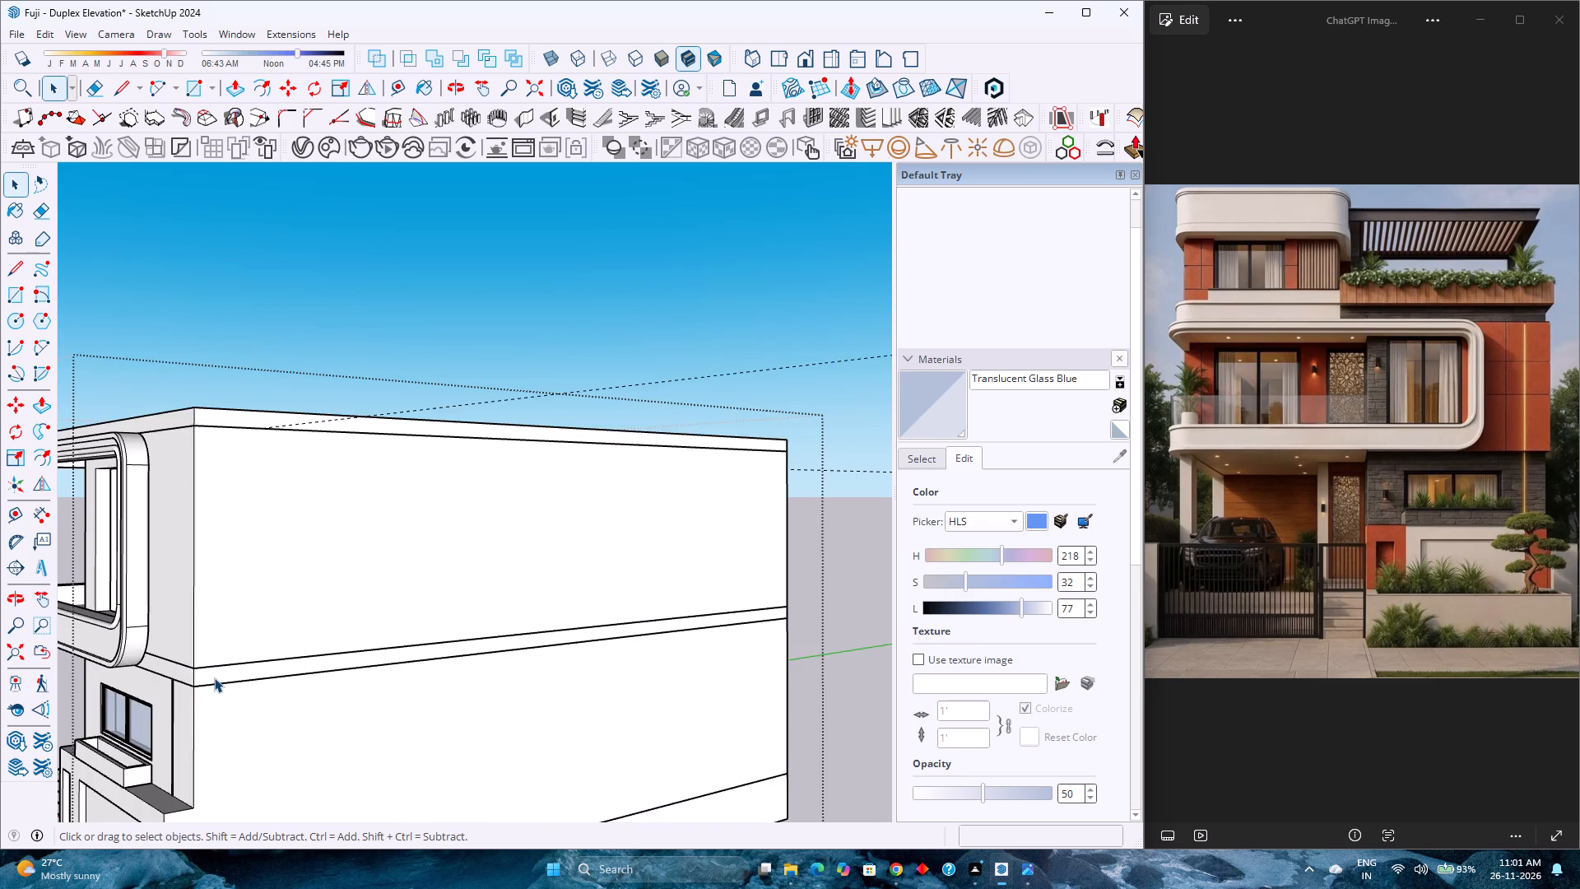
{"action": "scroll", "coordinate": [214, 677], "scroll_direction": "up", "scroll_amount": 3}
{"action": "double_click", "coordinate": [214, 677]}
{"action": "scroll", "coordinate": [214, 677], "scroll_direction": "up", "scroll_amount": 3}
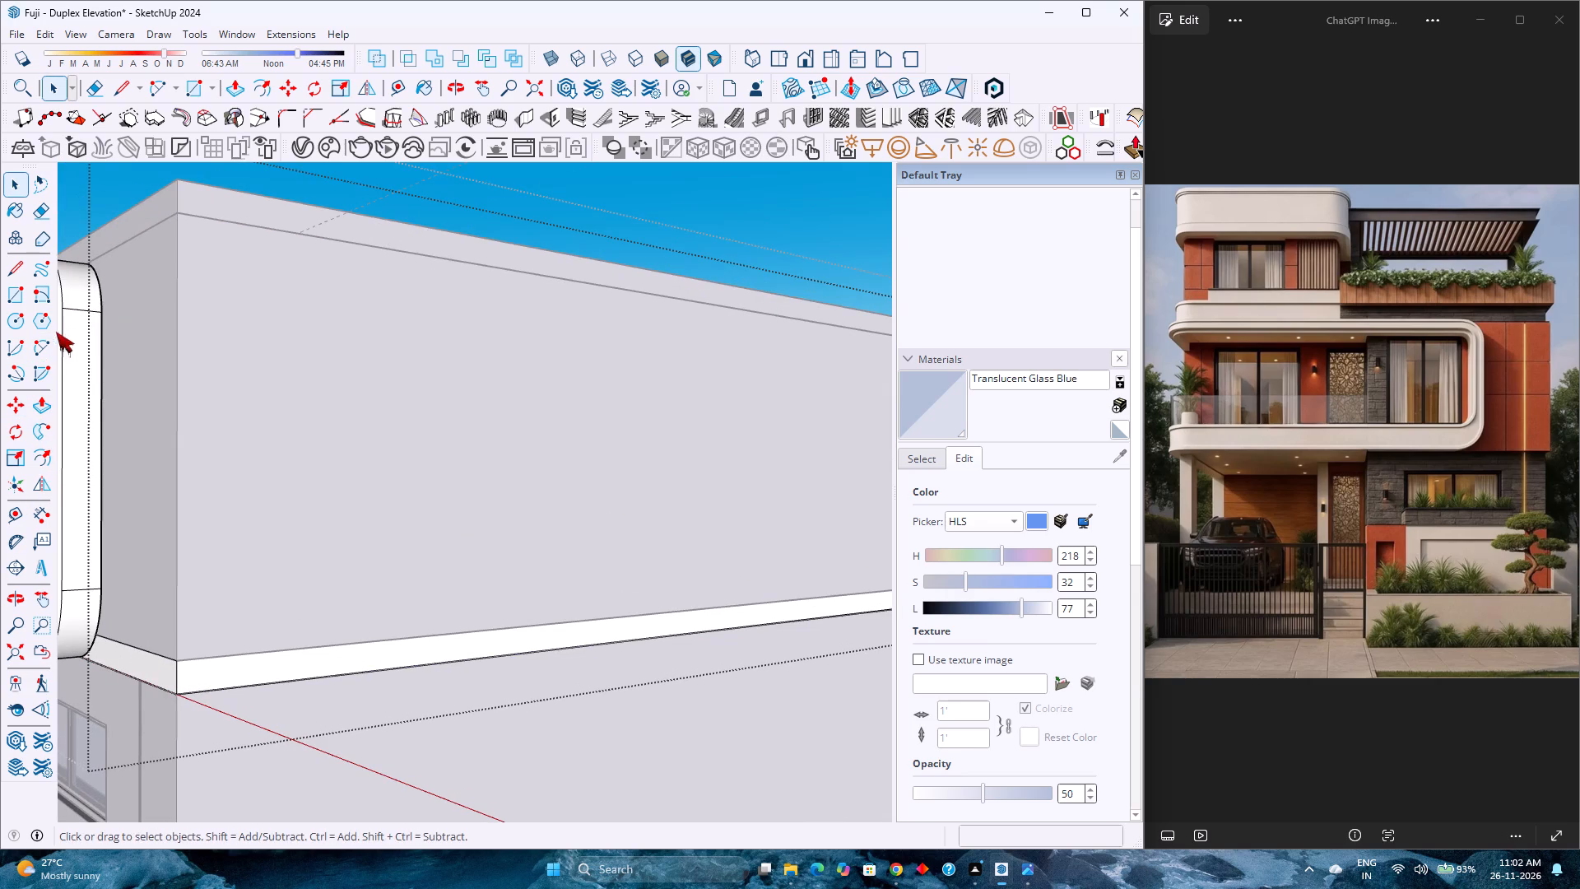
{"action": "left_click", "coordinate": [42, 517]}
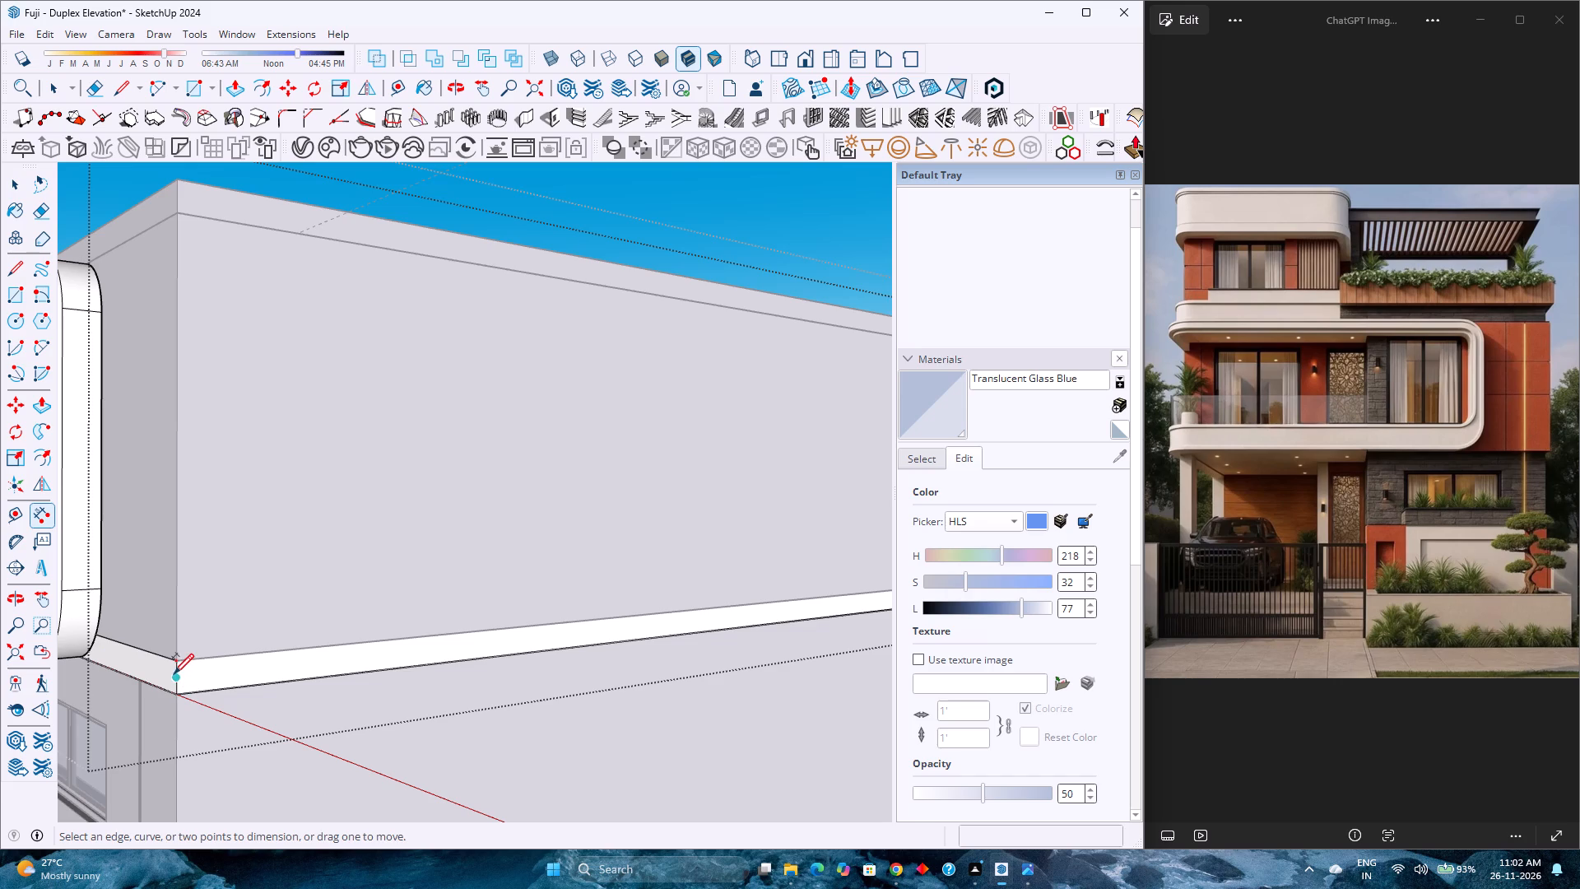
{"action": "scroll", "coordinate": [179, 684], "scroll_direction": "up", "scroll_amount": 8}
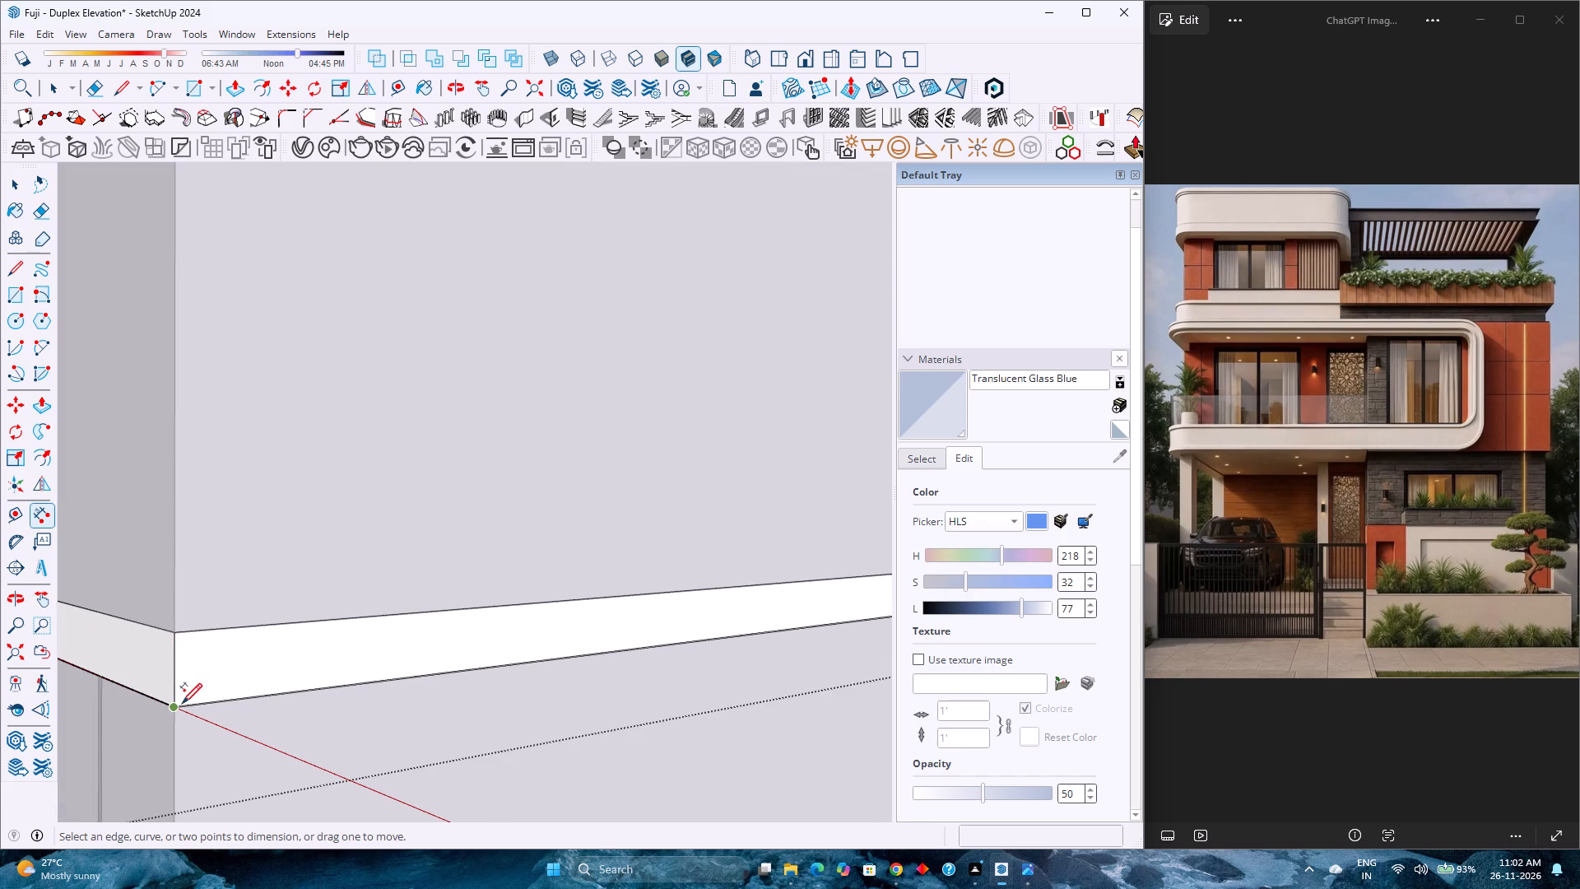
{"action": "left_click", "coordinate": [181, 702]}
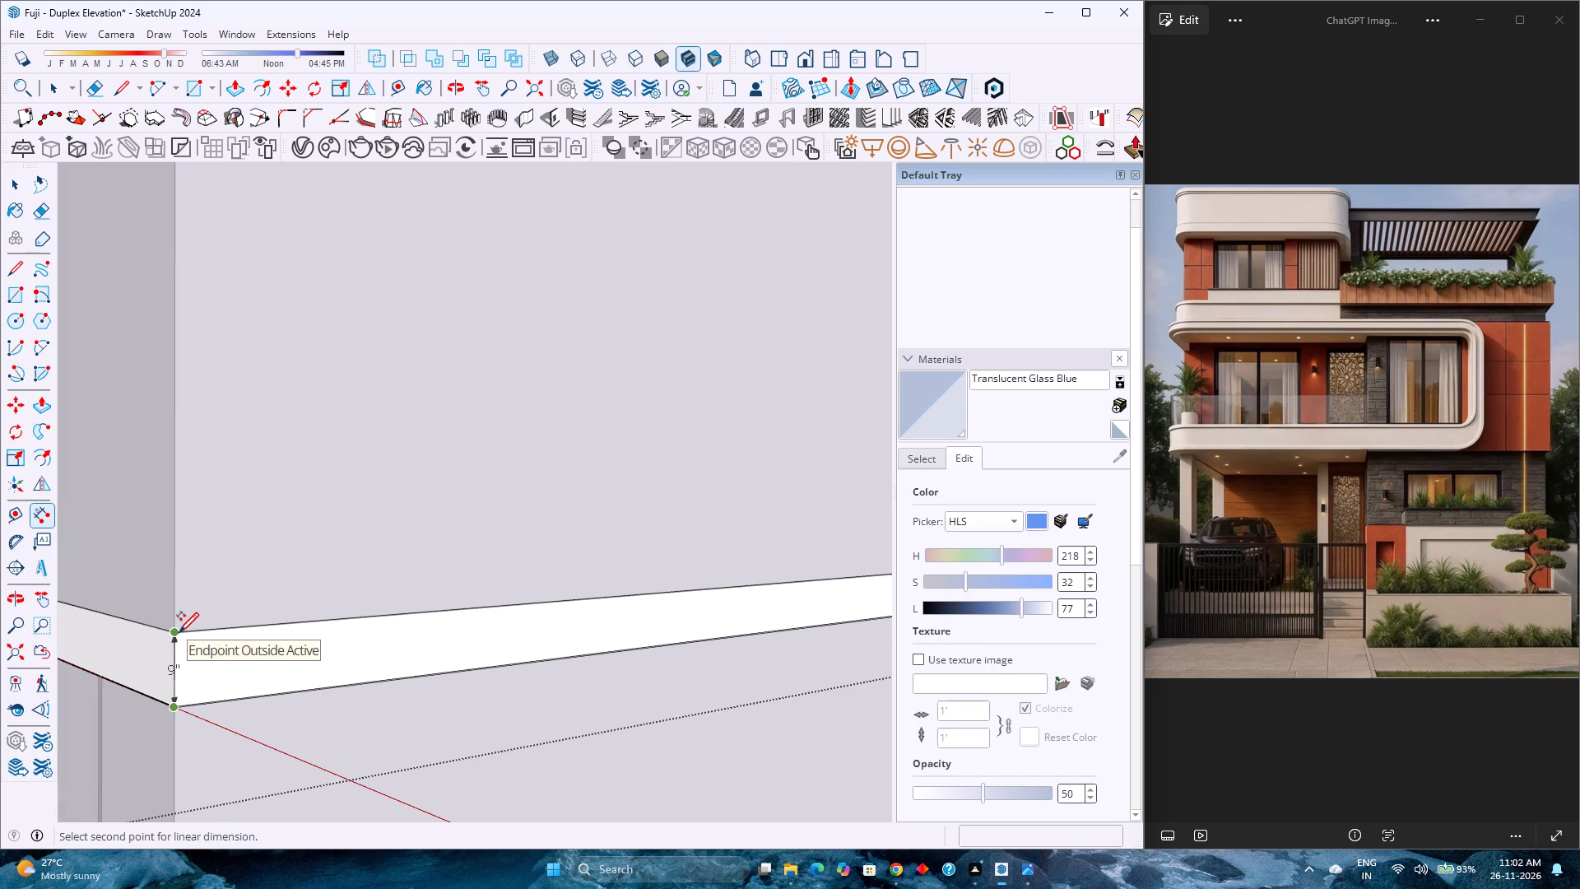
{"action": "key", "text": "Escape"}
{"action": "scroll", "coordinate": [184, 637], "scroll_direction": "down", "scroll_amount": 13}
{"action": "middle_click_drag", "start_coordinate": [181, 528], "coordinate": [264, 686], "text": "shift"}
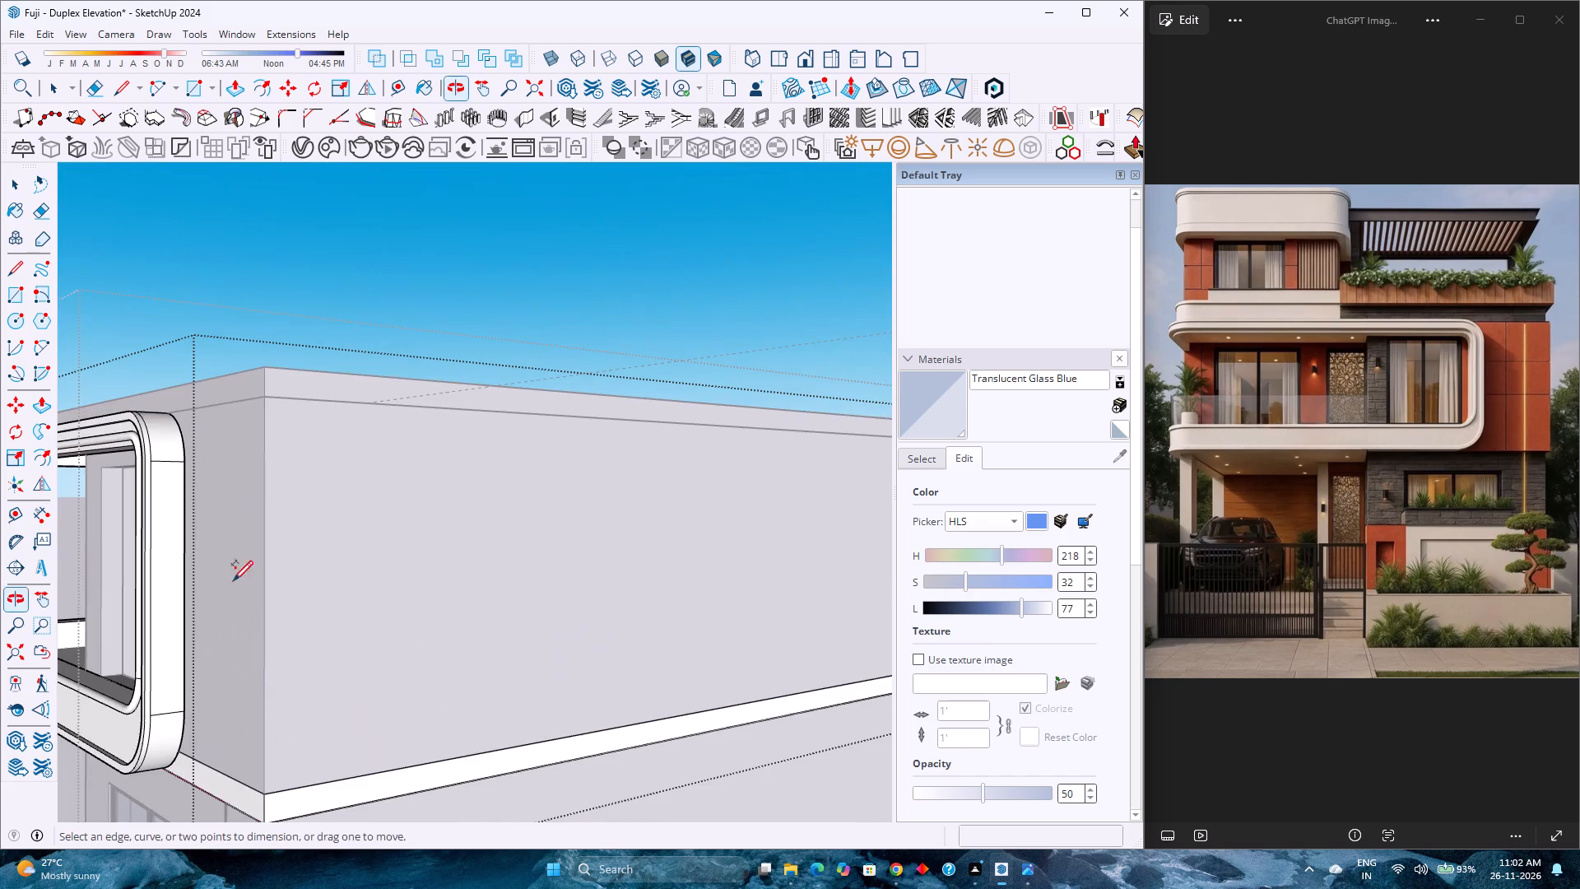
{"action": "scroll", "coordinate": [227, 449], "scroll_direction": "up", "scroll_amount": 3}
{"action": "left_click", "coordinate": [281, 384]}
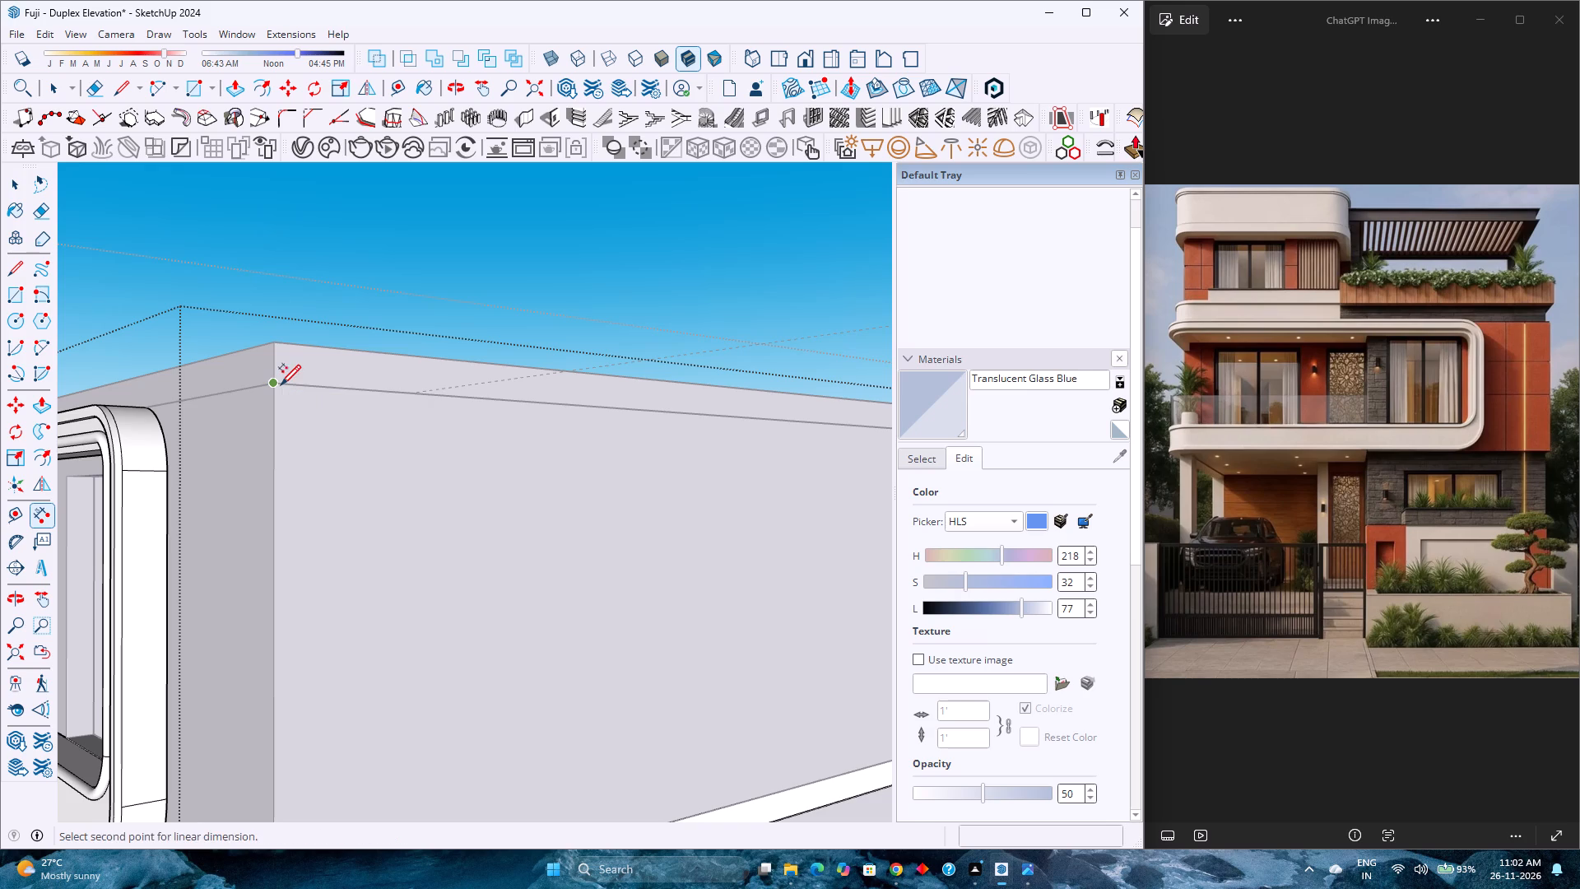
{"action": "left_click", "coordinate": [276, 341]}
{"action": "key", "text": "Escape"}
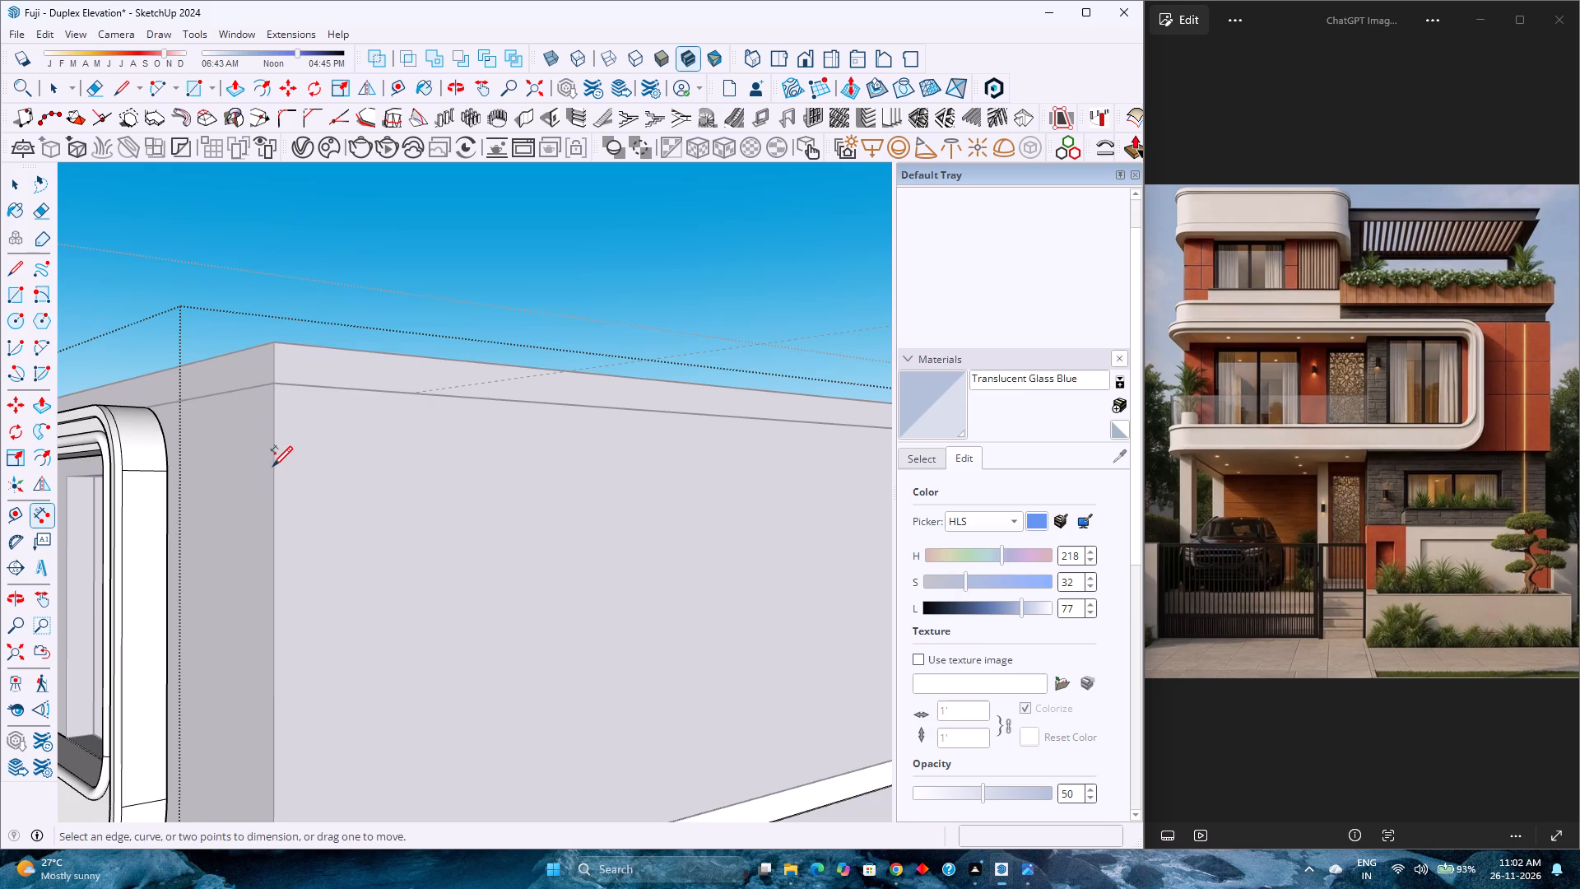
{"action": "scroll", "coordinate": [272, 470], "scroll_direction": "down", "scroll_amount": 4}
{"action": "key", "text": "space"}
{"action": "scroll", "coordinate": [288, 471], "scroll_direction": "down", "scroll_amount": 12}
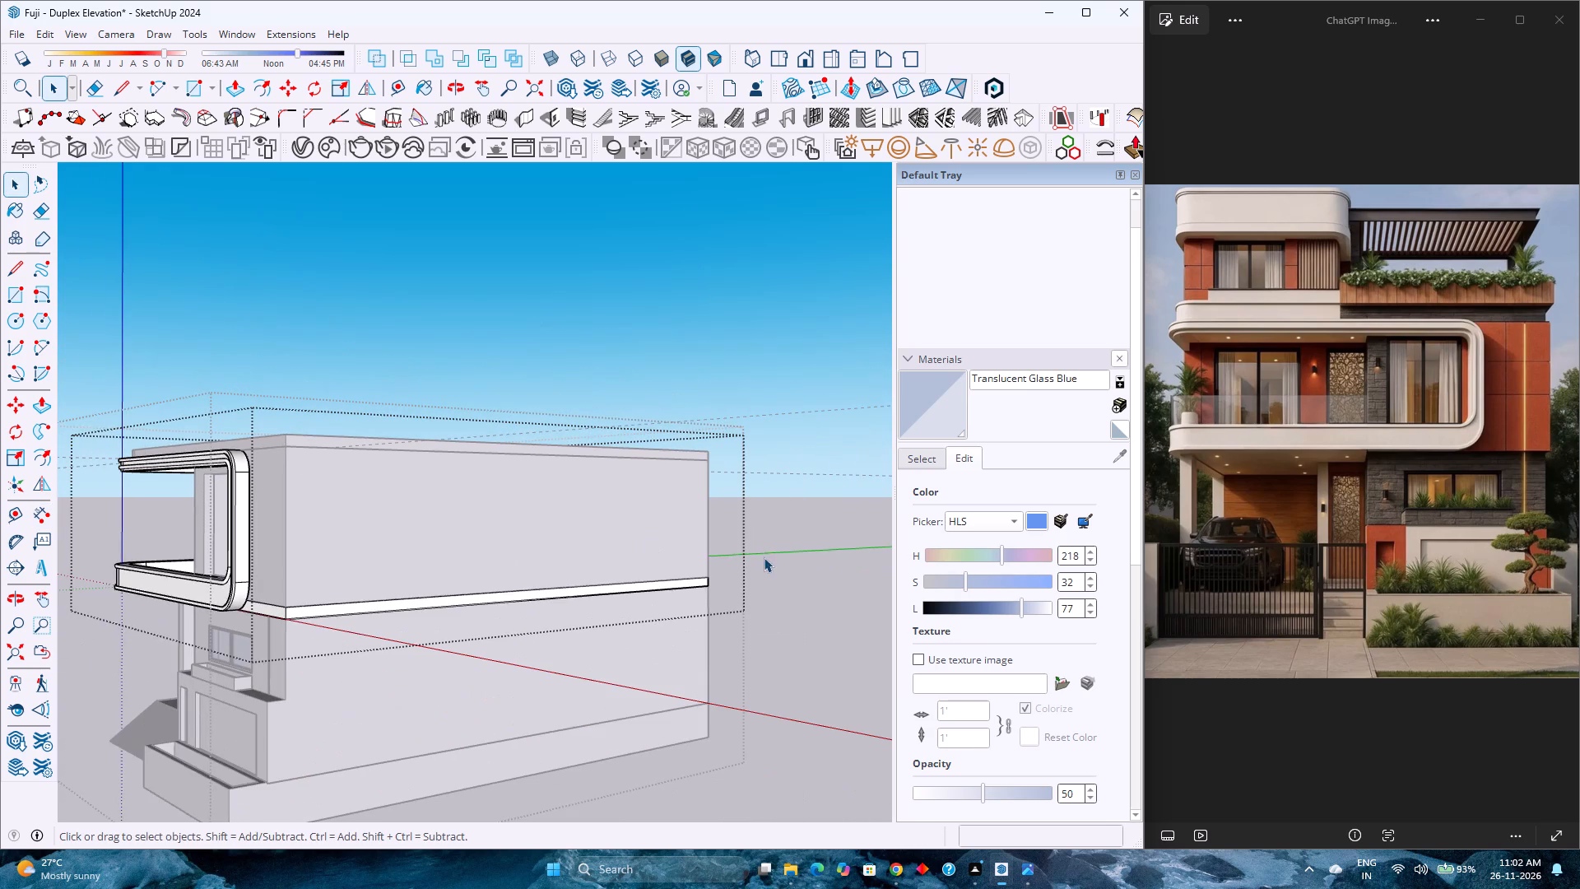
{"action": "left_click", "coordinate": [764, 557]}
Open the roof slab group and offset its top face outline inward by 9".
{"action": "scroll", "coordinate": [572, 444], "scroll_direction": "down", "scroll_amount": 1}
{"action": "middle_click_drag", "start_coordinate": [572, 444], "coordinate": [690, 652]}
{"action": "scroll", "coordinate": [537, 510], "scroll_direction": "down", "scroll_amount": 3}
{"action": "scroll", "coordinate": [411, 507], "scroll_direction": "up", "scroll_amount": 3}
{"action": "middle_click_drag", "start_coordinate": [409, 507], "coordinate": [410, 507]}
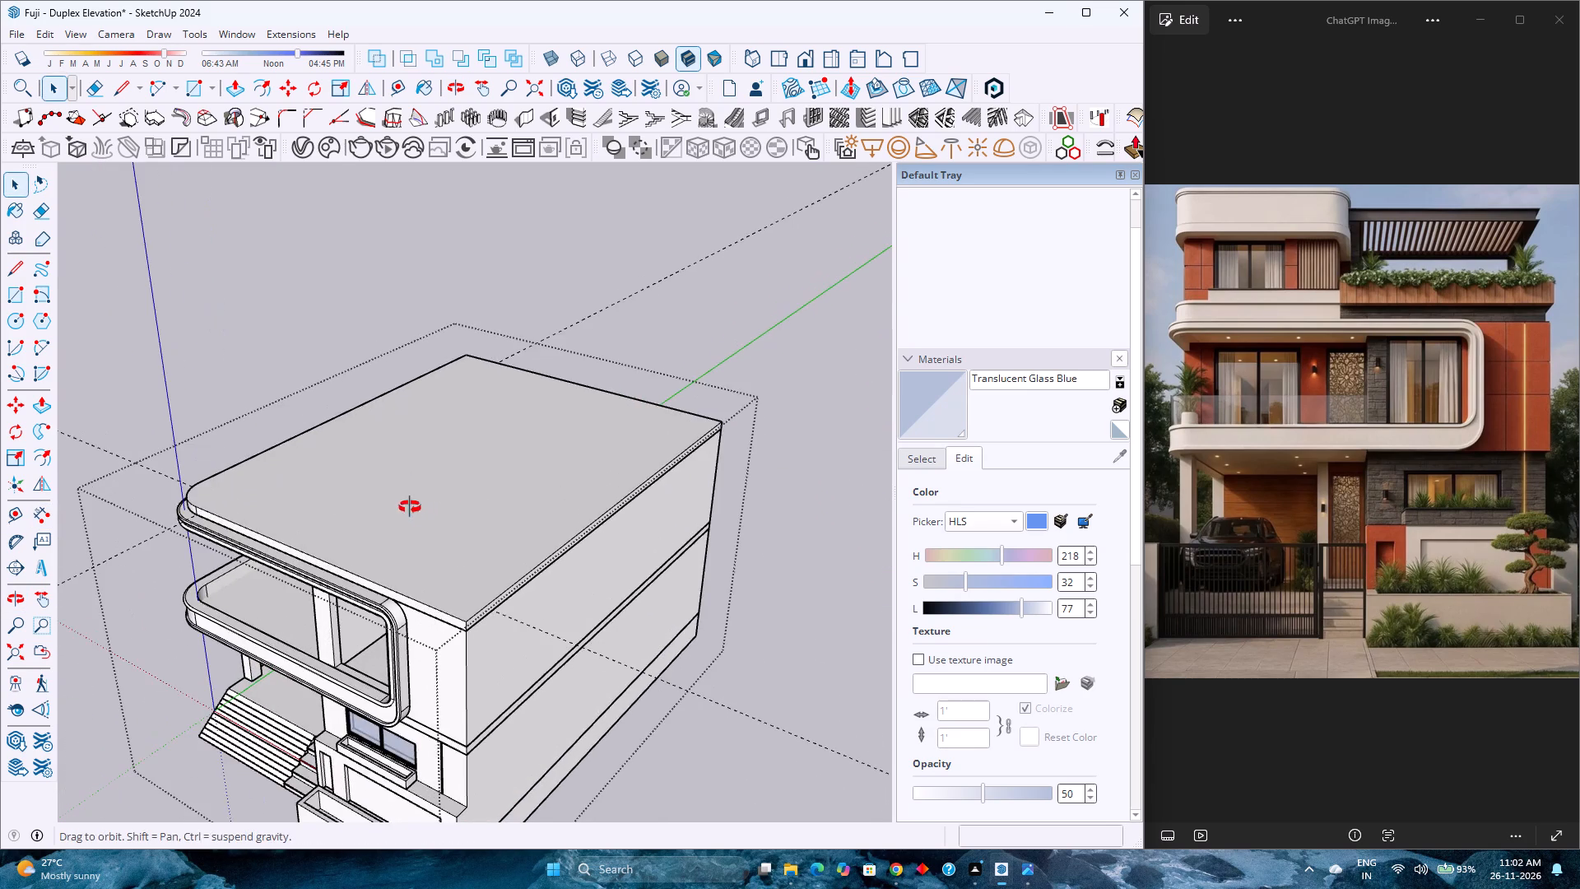
{"action": "middle_click_drag", "start_coordinate": [410, 507], "coordinate": [550, 507]}
{"action": "scroll", "coordinate": [523, 521], "scroll_direction": "up", "scroll_amount": 4}
{"action": "double_click", "coordinate": [523, 521]}
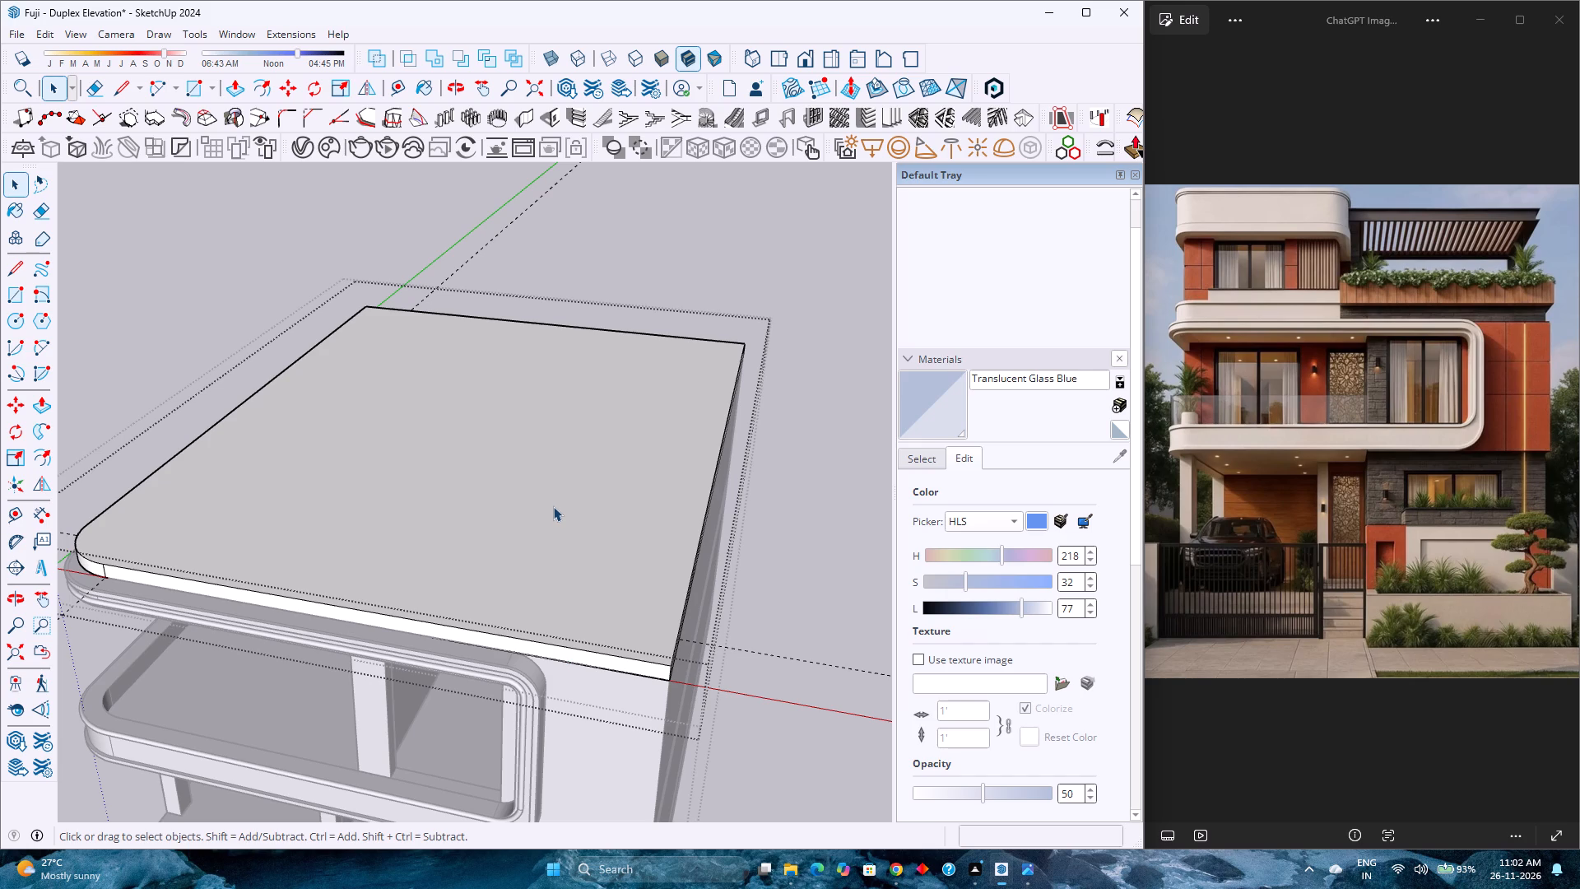
{"action": "scroll", "coordinate": [553, 506], "scroll_direction": "down", "scroll_amount": 3}
{"action": "scroll", "coordinate": [553, 506], "scroll_direction": "up", "scroll_amount": 2}
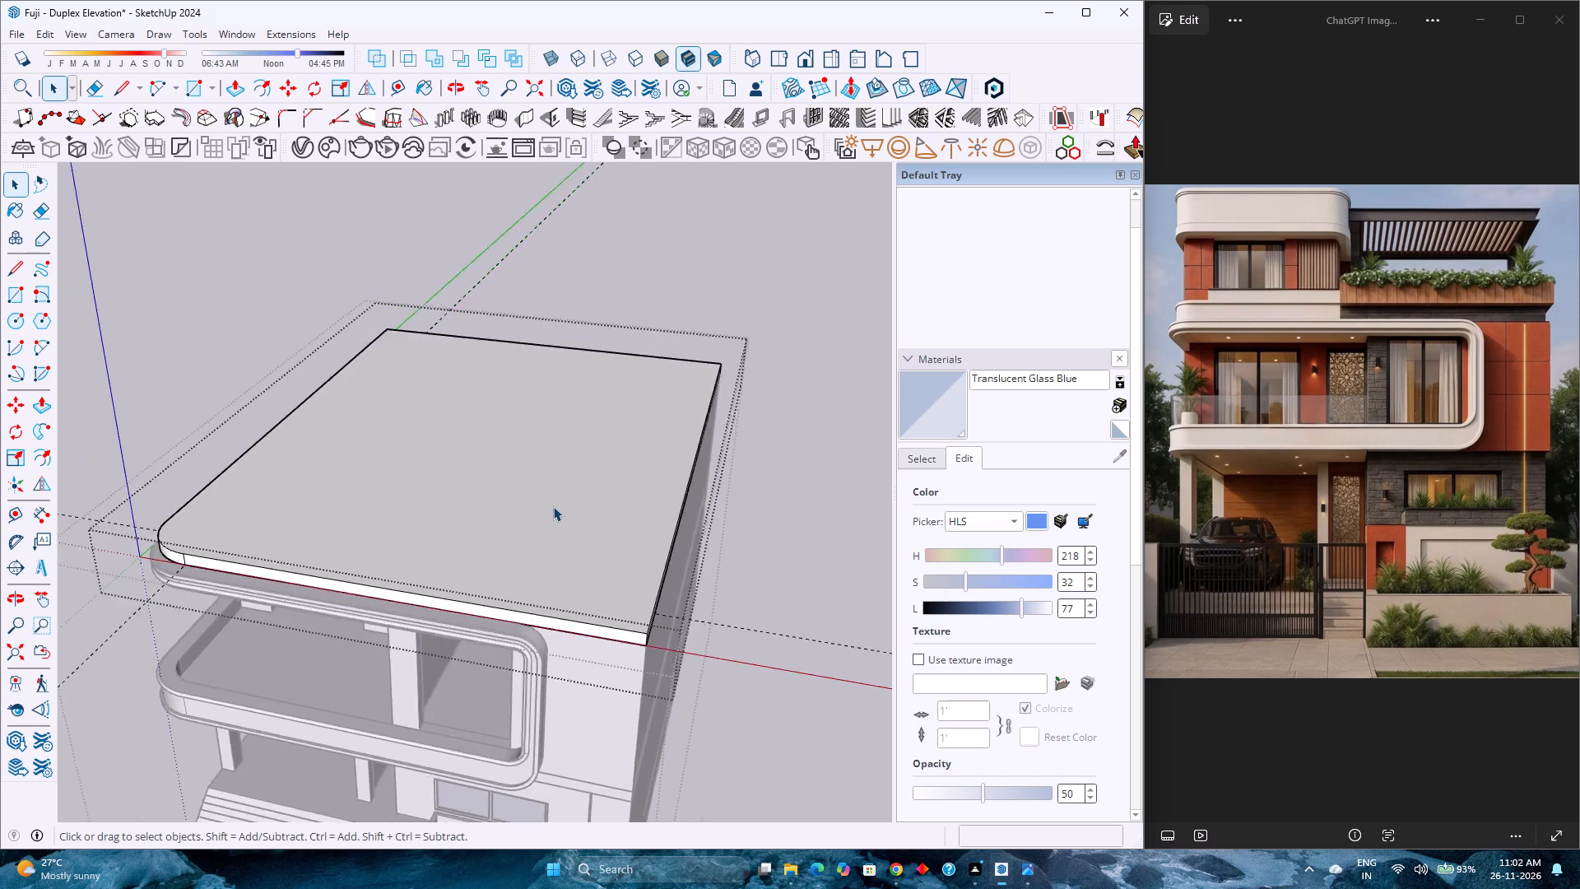
{"action": "scroll", "coordinate": [553, 506], "scroll_direction": "up", "scroll_amount": 1}
{"action": "scroll", "coordinate": [553, 506], "scroll_direction": "down", "scroll_amount": 2}
{"action": "scroll", "coordinate": [553, 506], "scroll_direction": "up", "scroll_amount": 3}
{"action": "scroll", "coordinate": [553, 506], "scroll_direction": "down", "scroll_amount": 4}
{"action": "scroll", "coordinate": [553, 506], "scroll_direction": "up", "scroll_amount": 4}
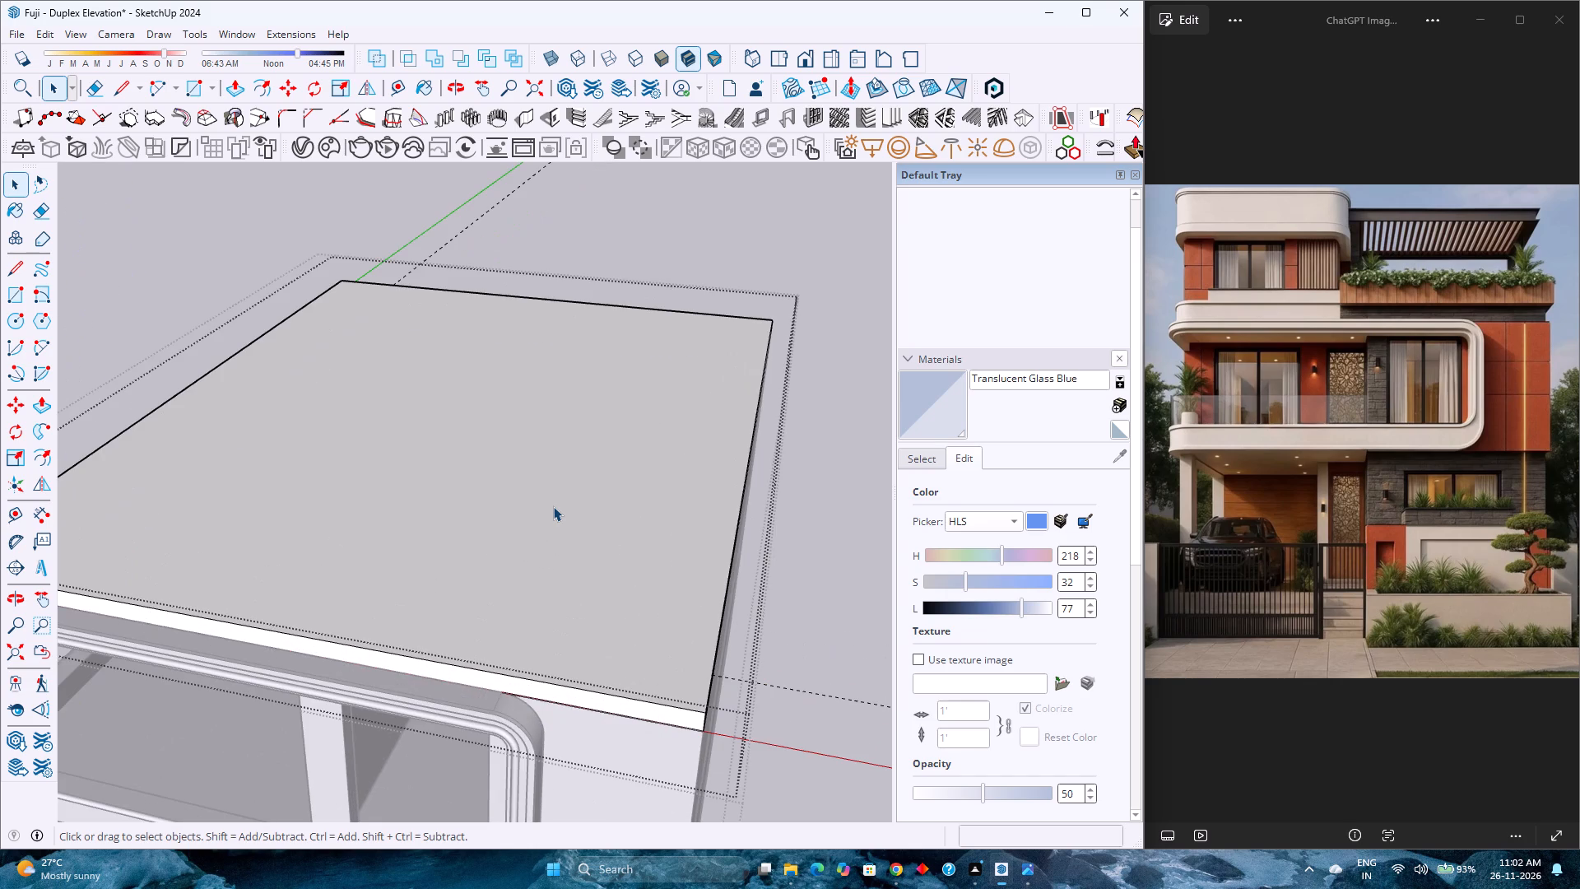
{"action": "scroll", "coordinate": [553, 506], "scroll_direction": "down", "scroll_amount": 4}
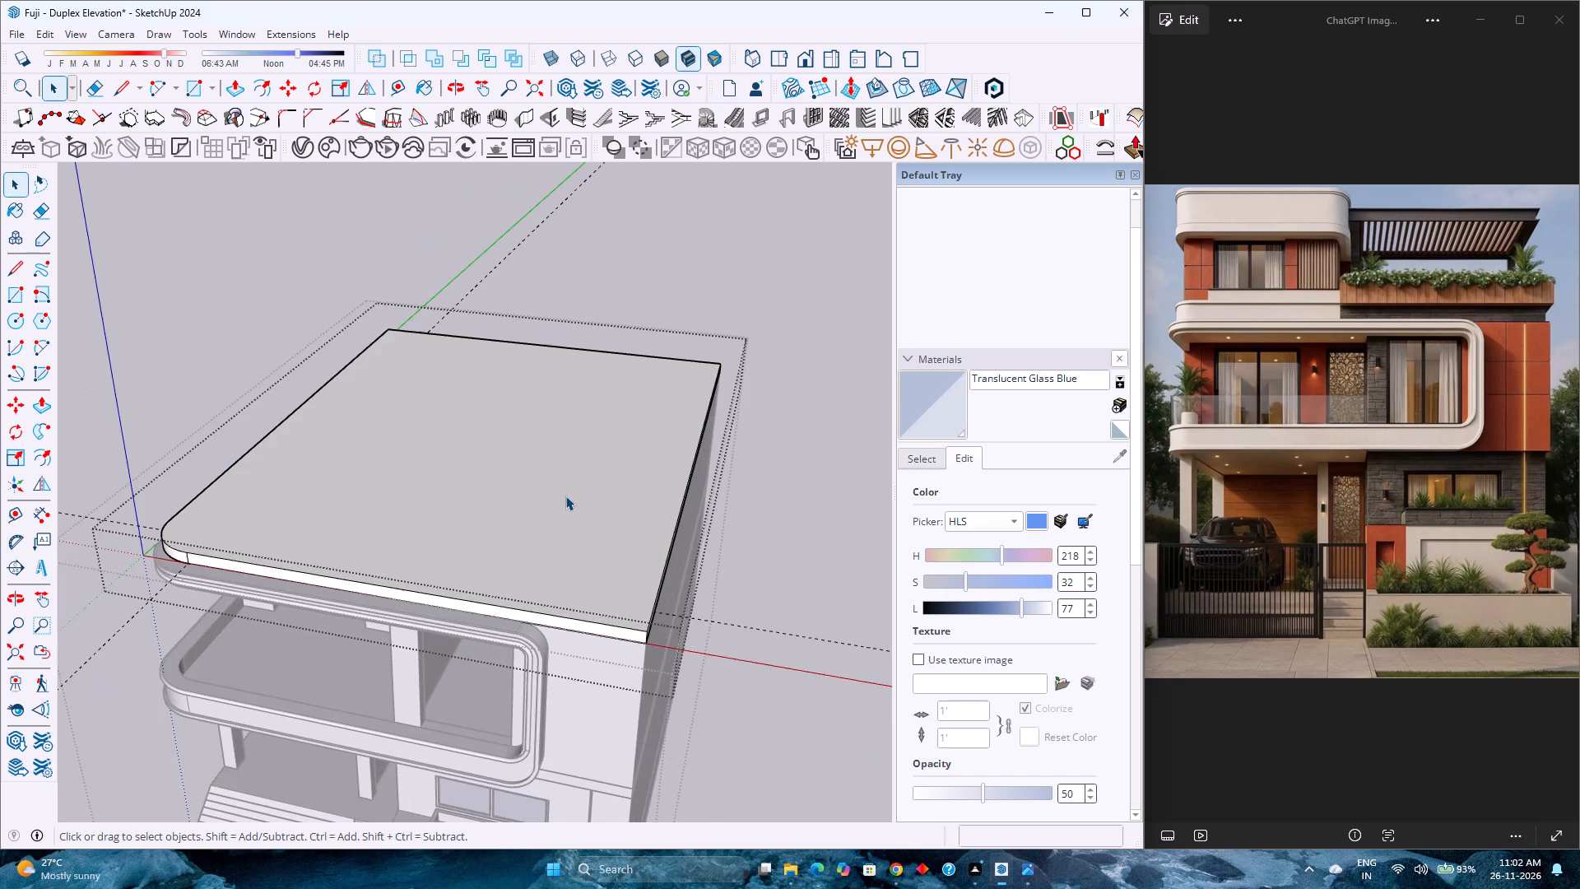
{"action": "middle_click_drag", "start_coordinate": [552, 550], "coordinate": [574, 421]}
{"action": "scroll", "coordinate": [519, 471], "scroll_direction": "up", "scroll_amount": 3}
{"action": "middle_click_drag", "start_coordinate": [519, 471], "coordinate": [499, 561]}
{"action": "double_click", "coordinate": [523, 464]}
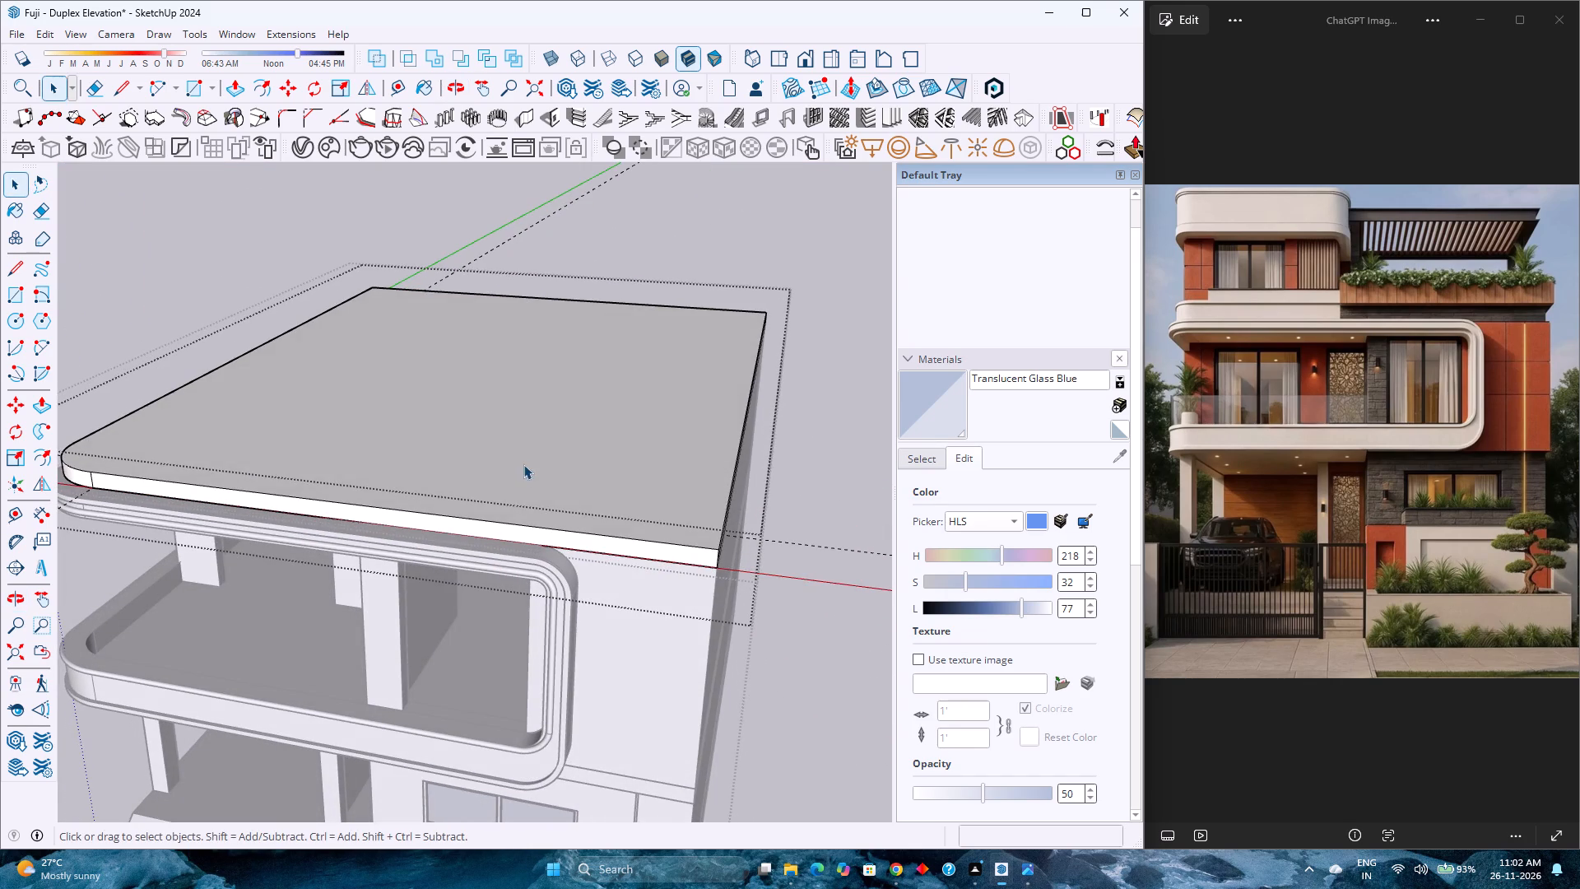
{"action": "scroll", "coordinate": [523, 464], "scroll_direction": "up", "scroll_amount": 2}
{"action": "middle_click_drag", "start_coordinate": [523, 463], "coordinate": [497, 557]}
{"action": "scroll", "coordinate": [500, 519], "scroll_direction": "down", "scroll_amount": 4}
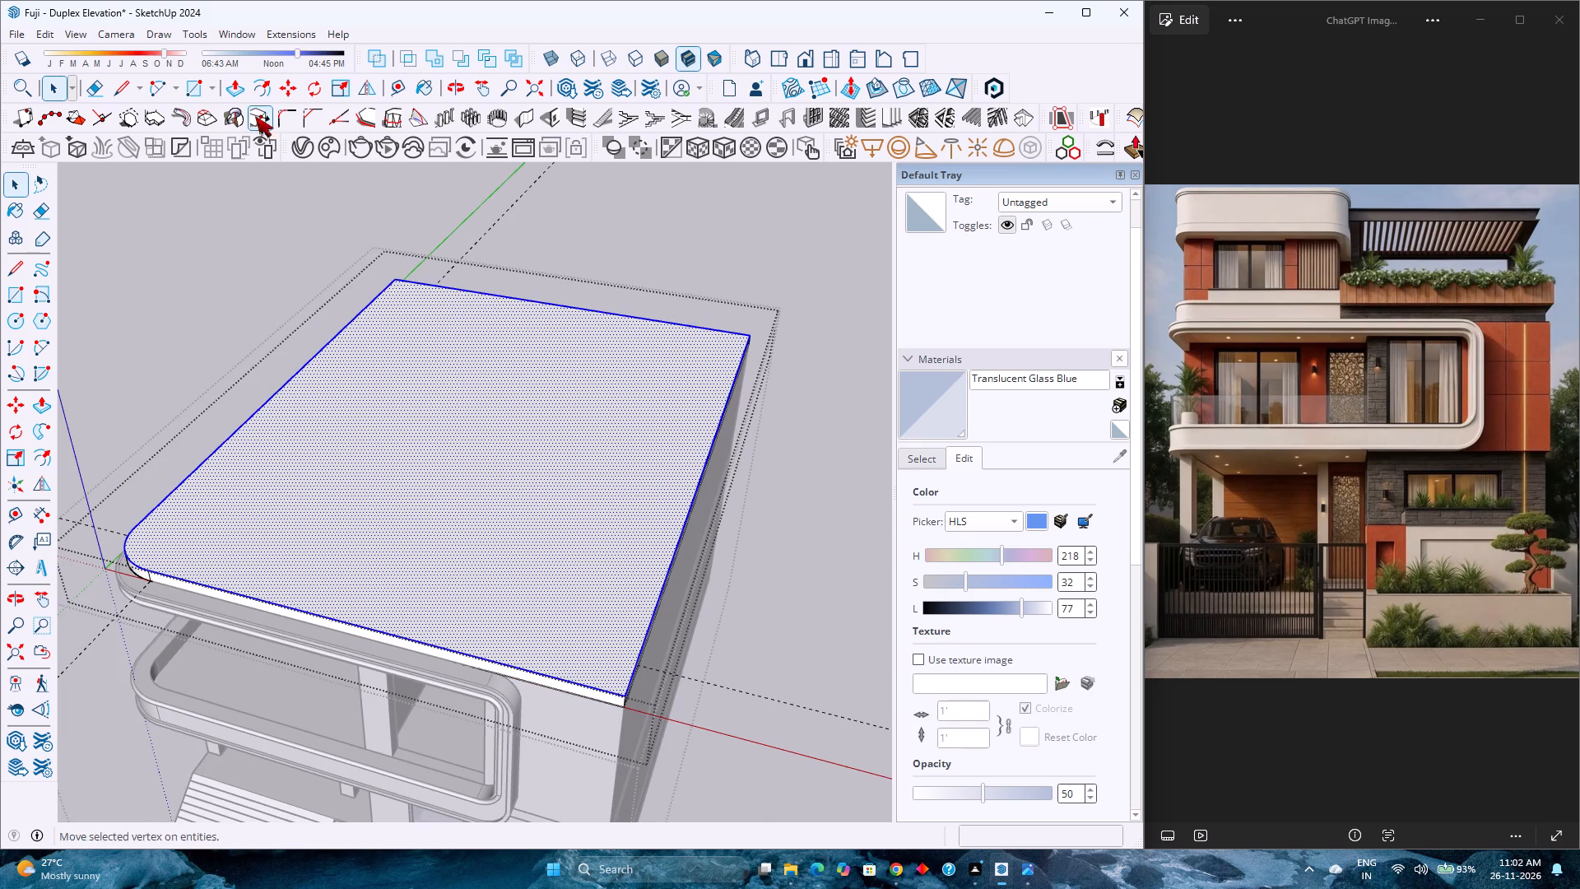
{"action": "left_click", "coordinate": [270, 89]}
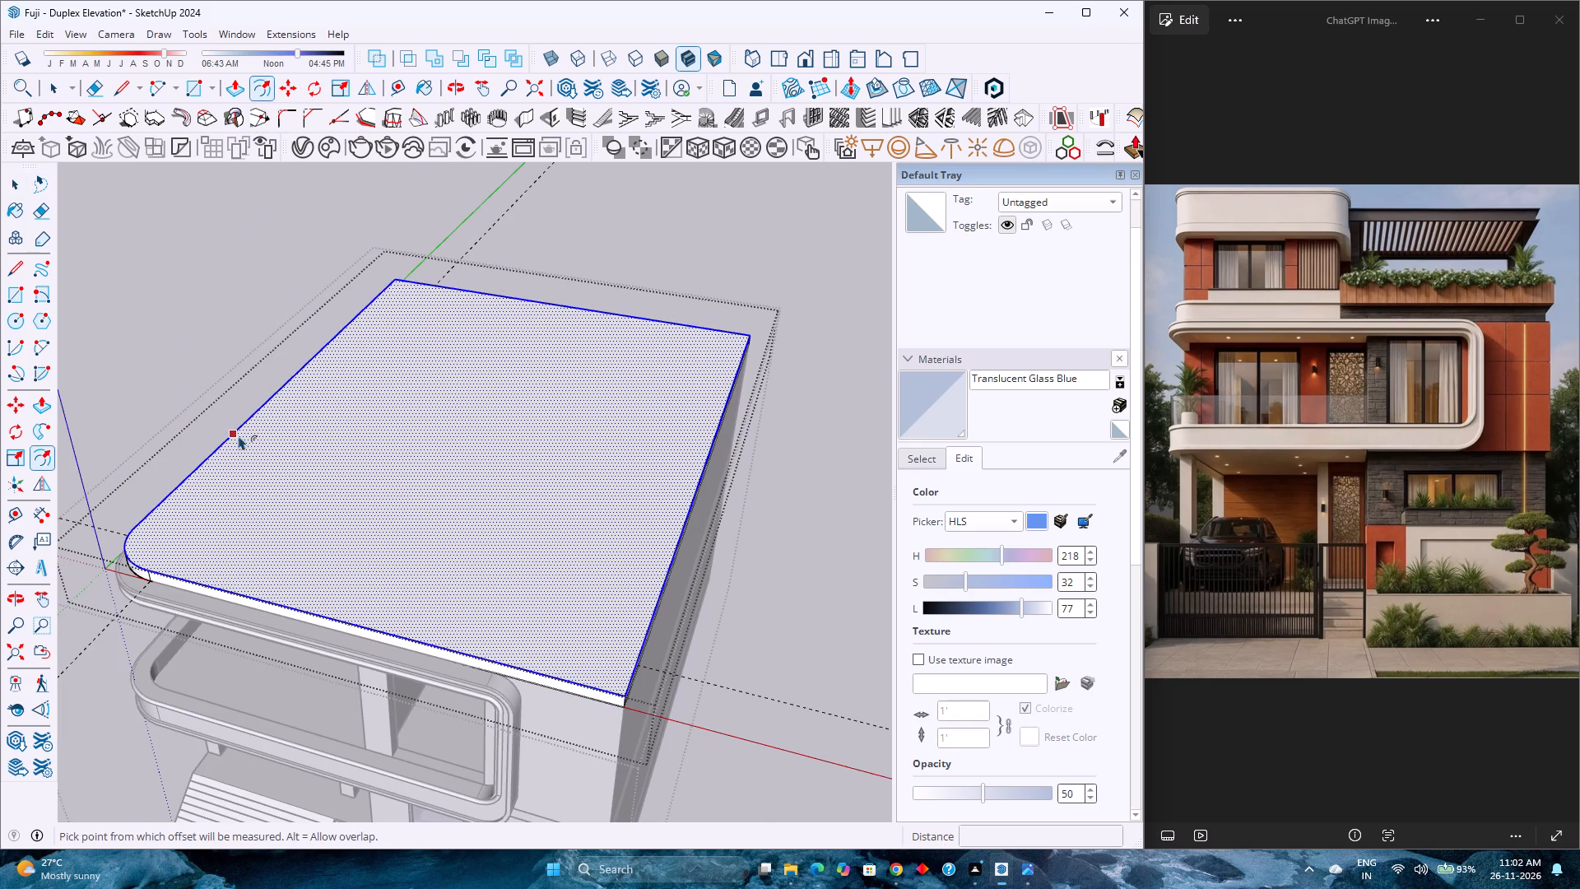
{"action": "left_click", "coordinate": [245, 438]}
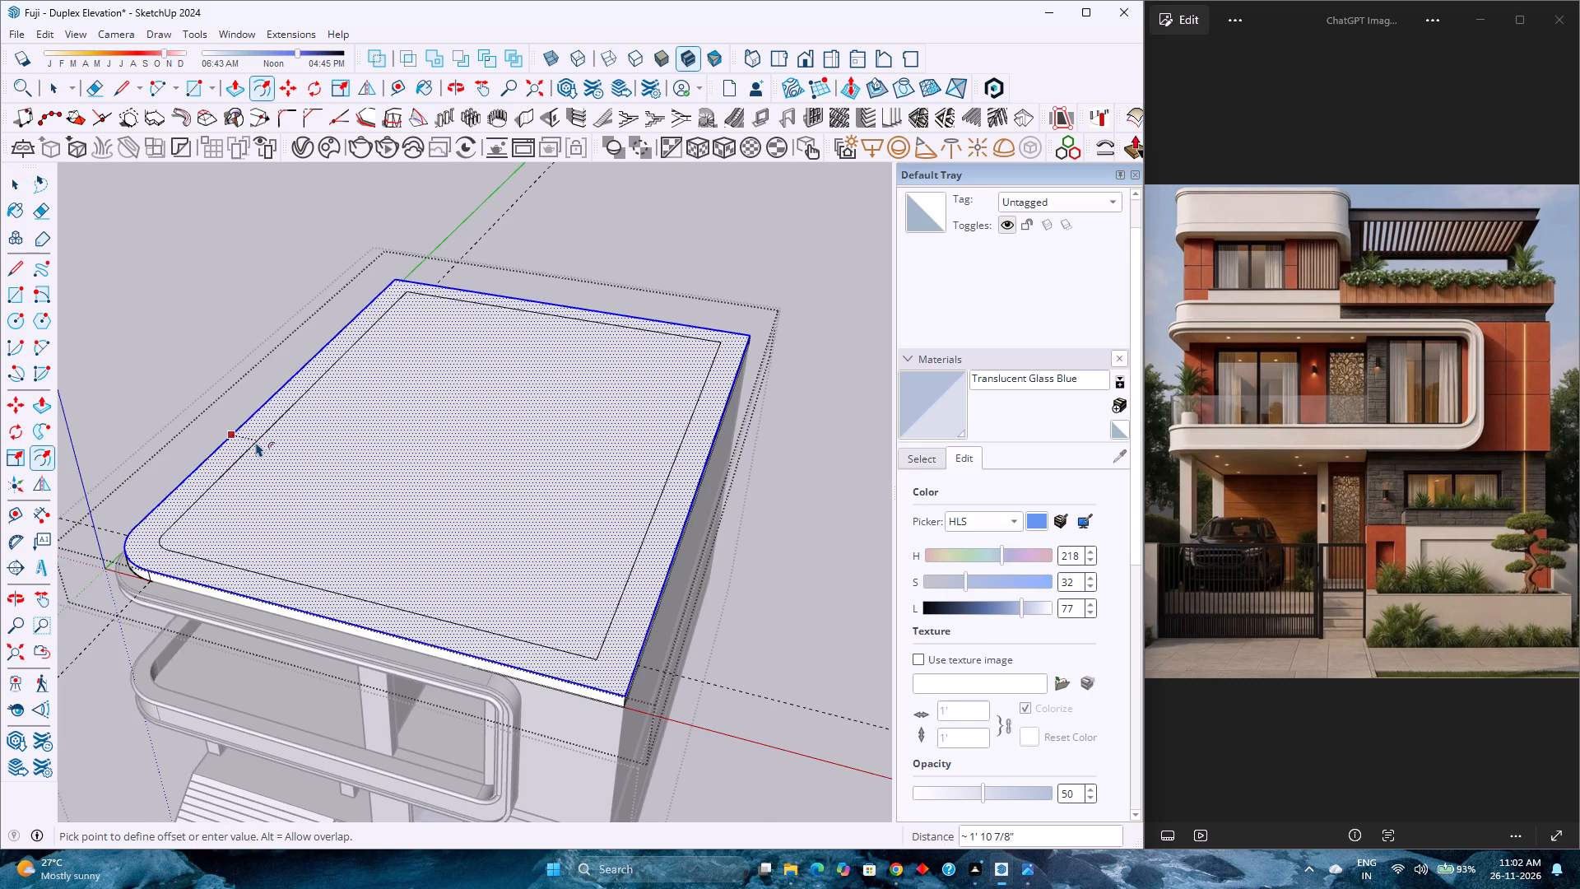
{"action": "key", "text": "9"}
{"action": "key", "text": "Return"}
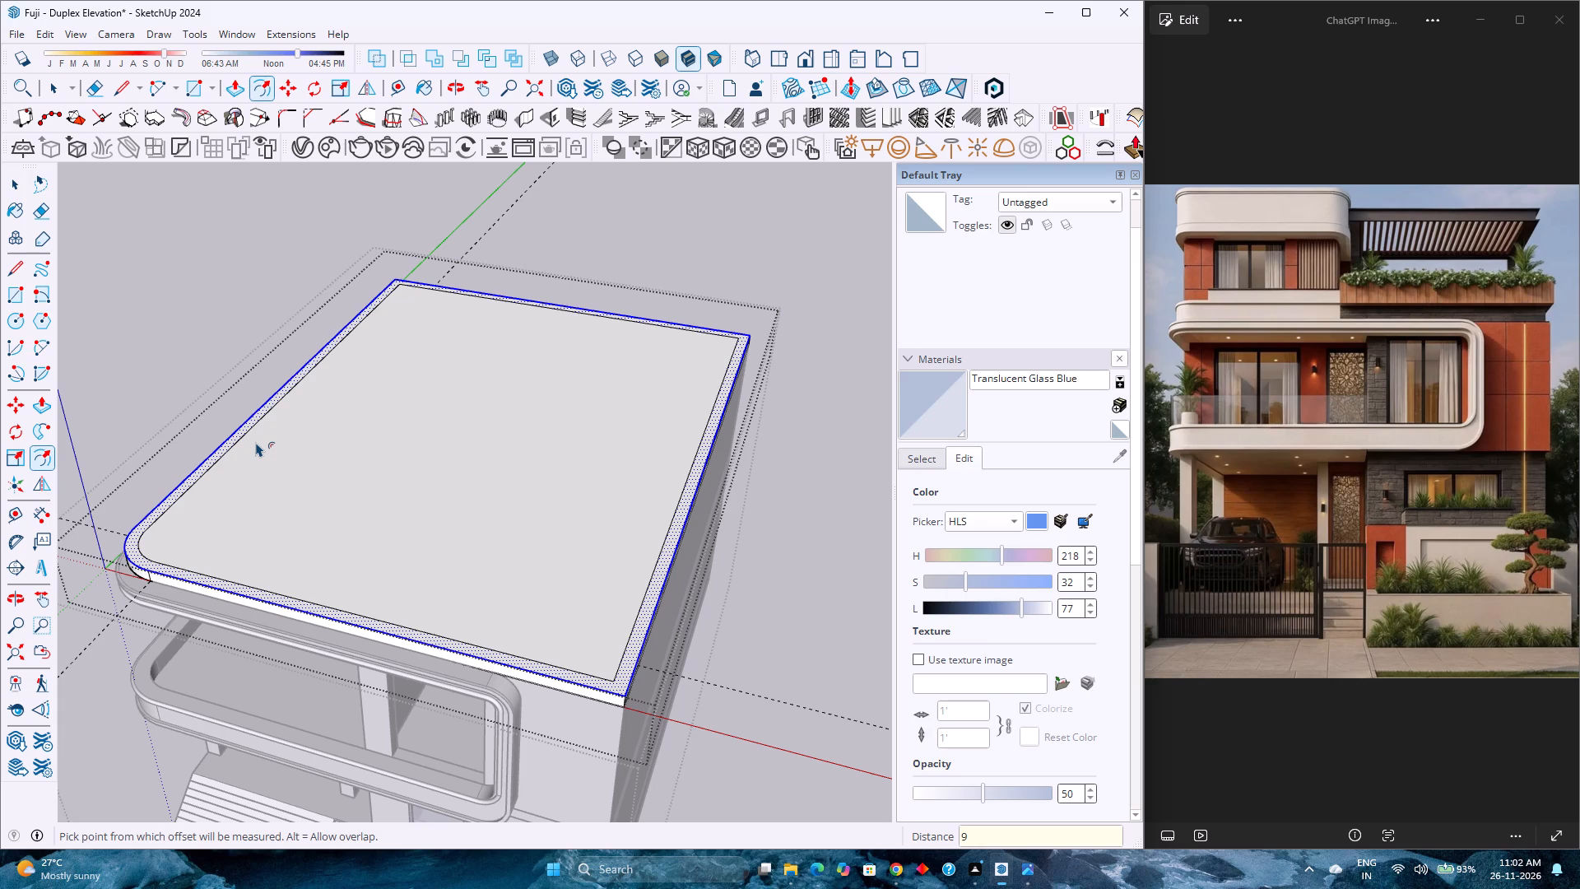
Push/Pull the 9" border strip around the roof slab up by 9" to form a parapet.
{"action": "key", "text": "p"}
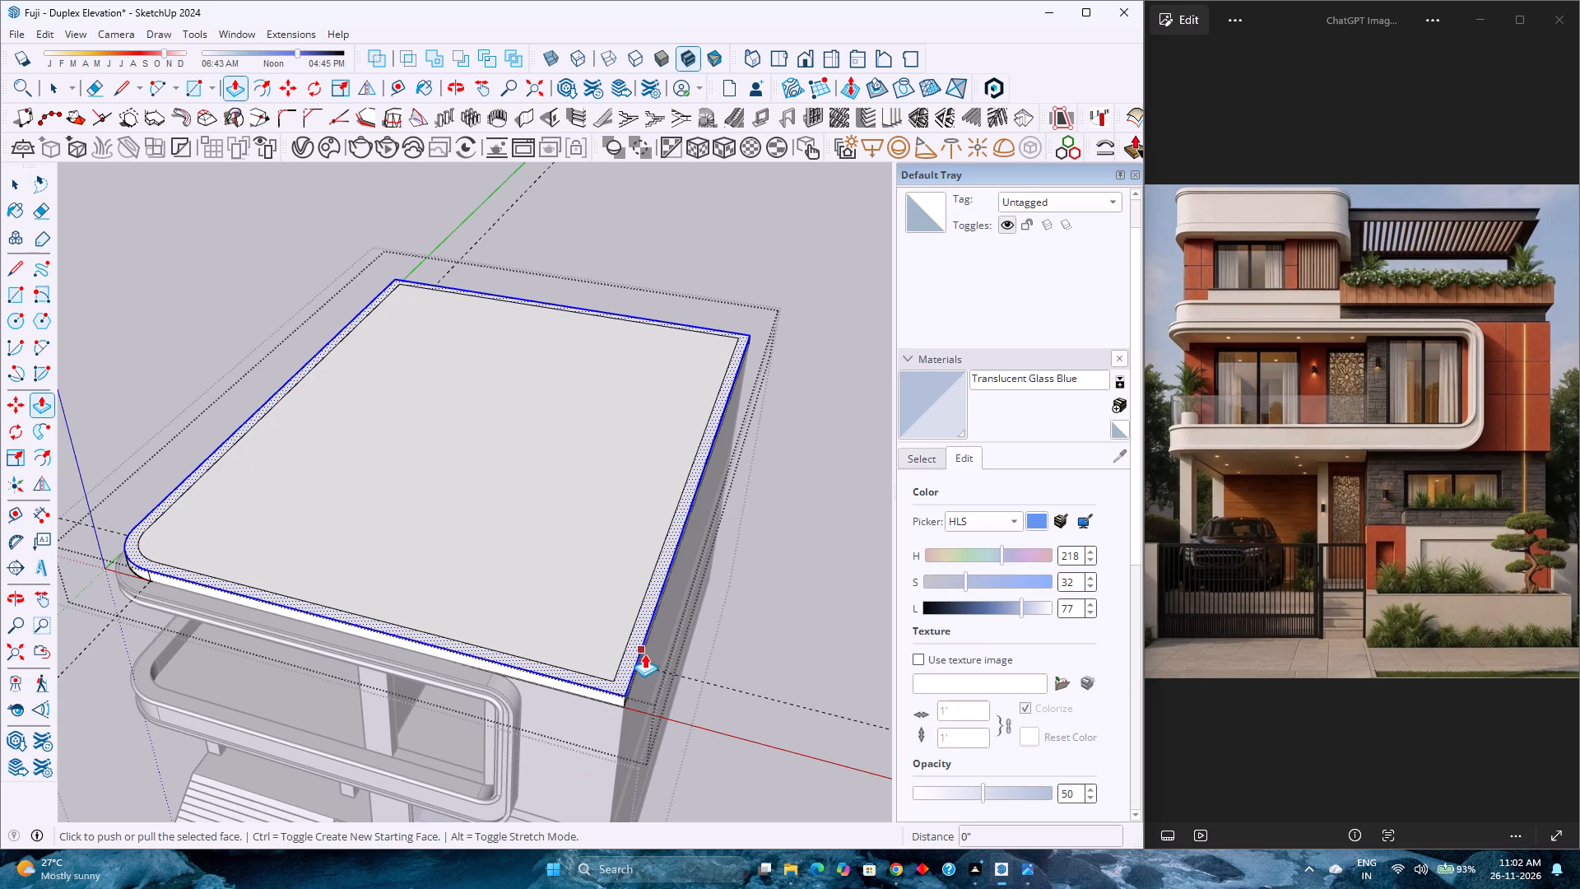
{"action": "key", "text": "Escape"}
{"action": "left_click", "coordinate": [629, 664]}
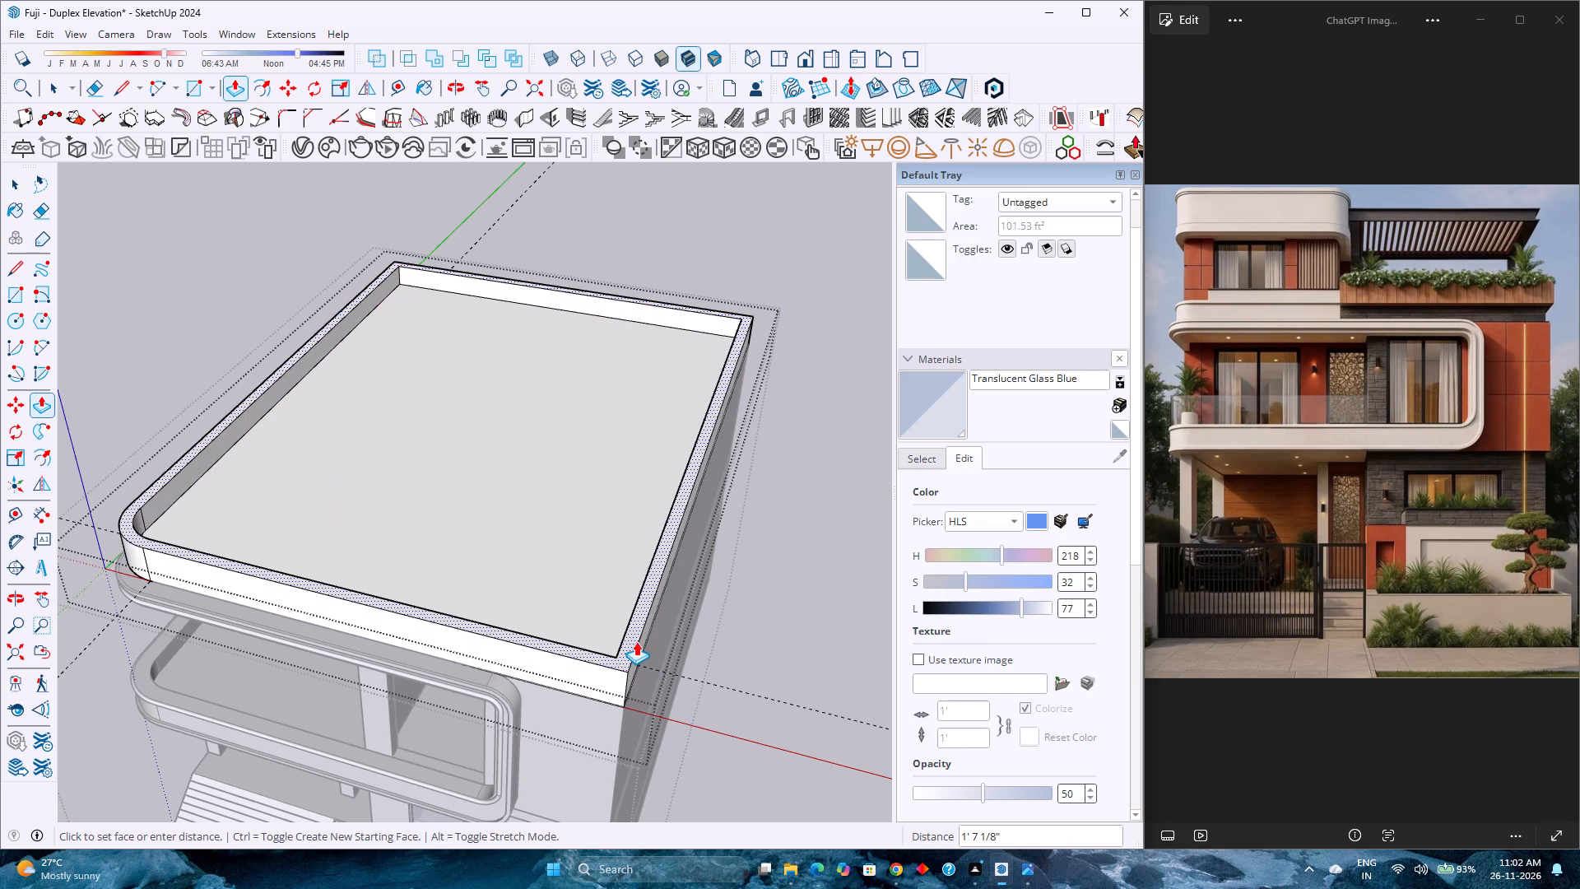
{"action": "key", "text": "9"}
{"action": "key", "text": "Return"}
Raise the parapet's top rim by another 3" with Push/Pull.
{"action": "scroll", "coordinate": [600, 649], "scroll_direction": "down", "scroll_amount": 1}
{"action": "middle_click_drag", "start_coordinate": [591, 649], "coordinate": [704, 389]}
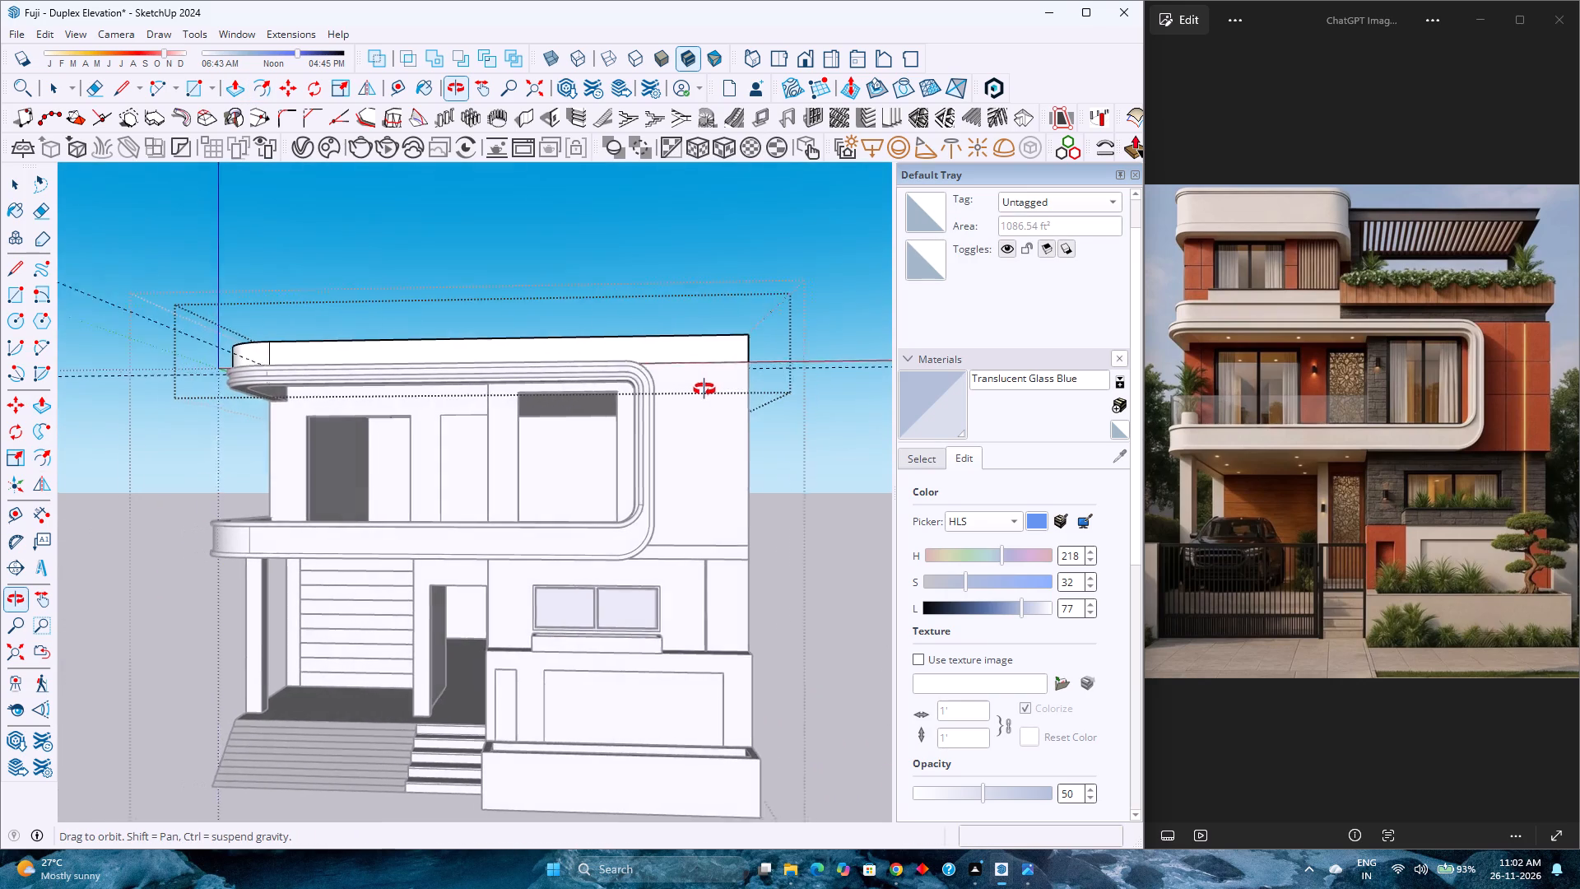
{"action": "middle_click_drag", "start_coordinate": [704, 389], "coordinate": [712, 389]}
{"action": "scroll", "coordinate": [537, 304], "scroll_direction": "up", "scroll_amount": 5}
{"action": "middle_click_drag", "start_coordinate": [536, 314], "coordinate": [503, 515]}
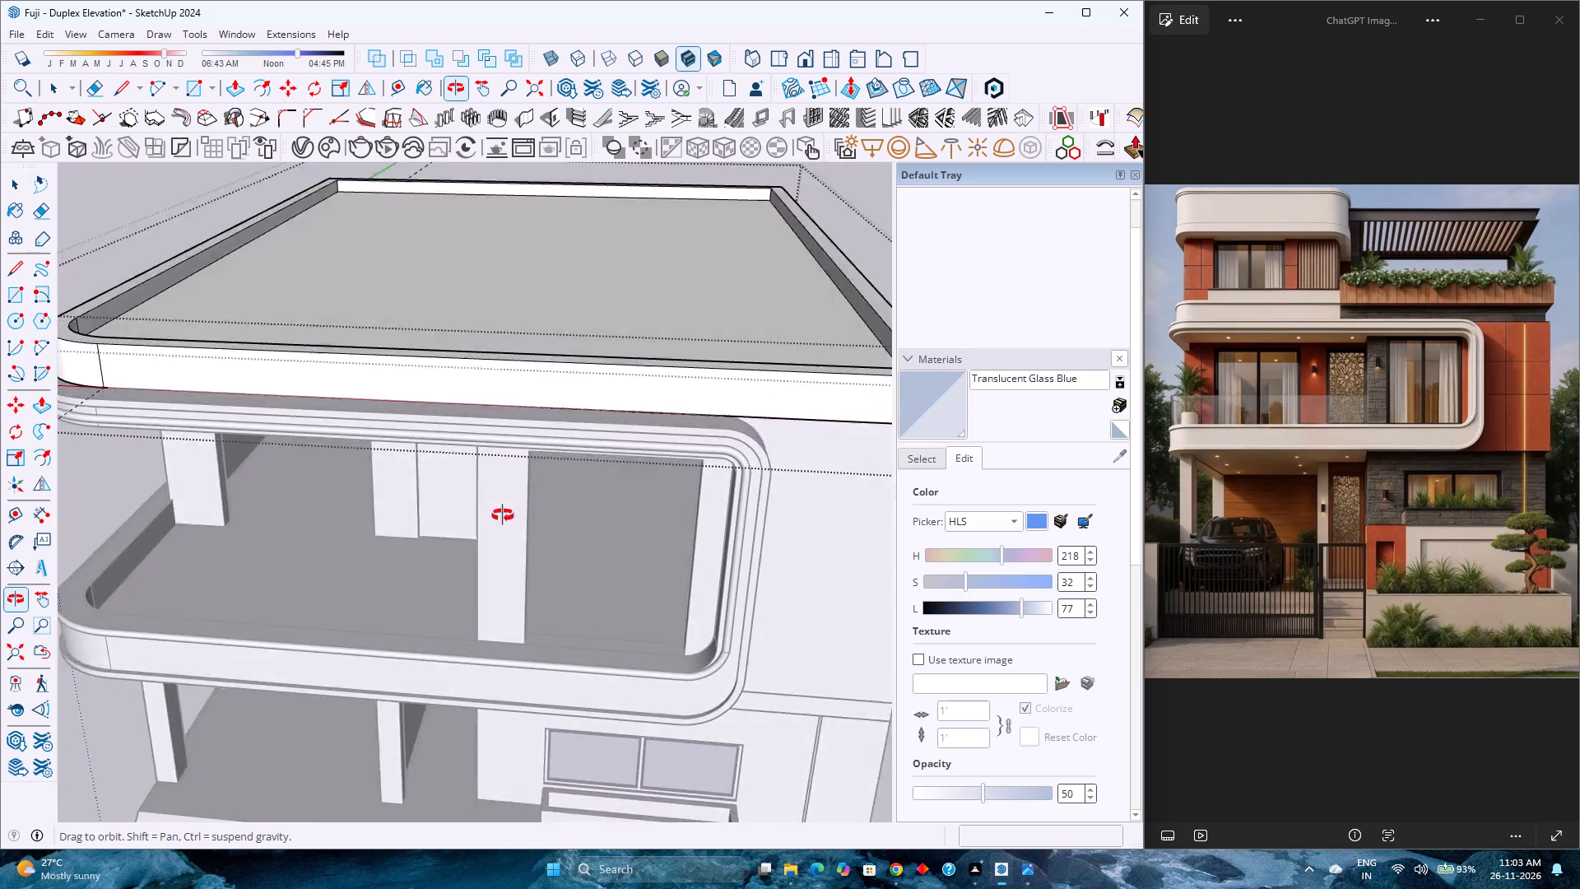
{"action": "middle_click_drag", "start_coordinate": [503, 515], "coordinate": [472, 612]}
{"action": "left_click", "coordinate": [496, 361]}
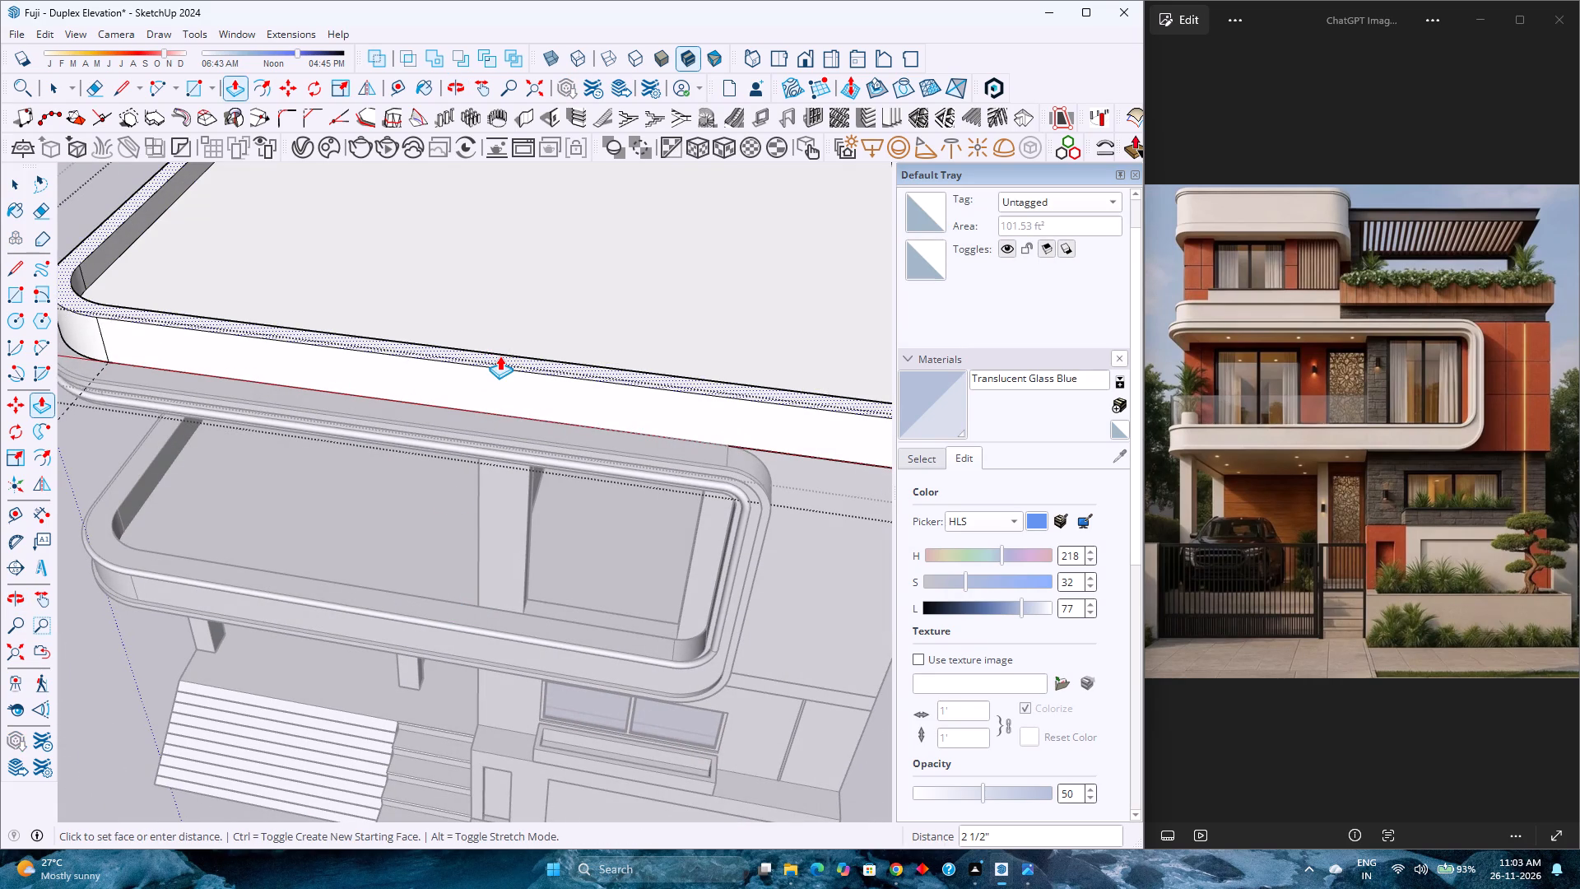
{"action": "key", "text": "3"}
{"action": "key", "text": "Return"}
Examine the parapet's height above the balcony frame from above and from the front, and close the roof slab group.
{"action": "scroll", "coordinate": [490, 355], "scroll_direction": "down", "scroll_amount": 8}
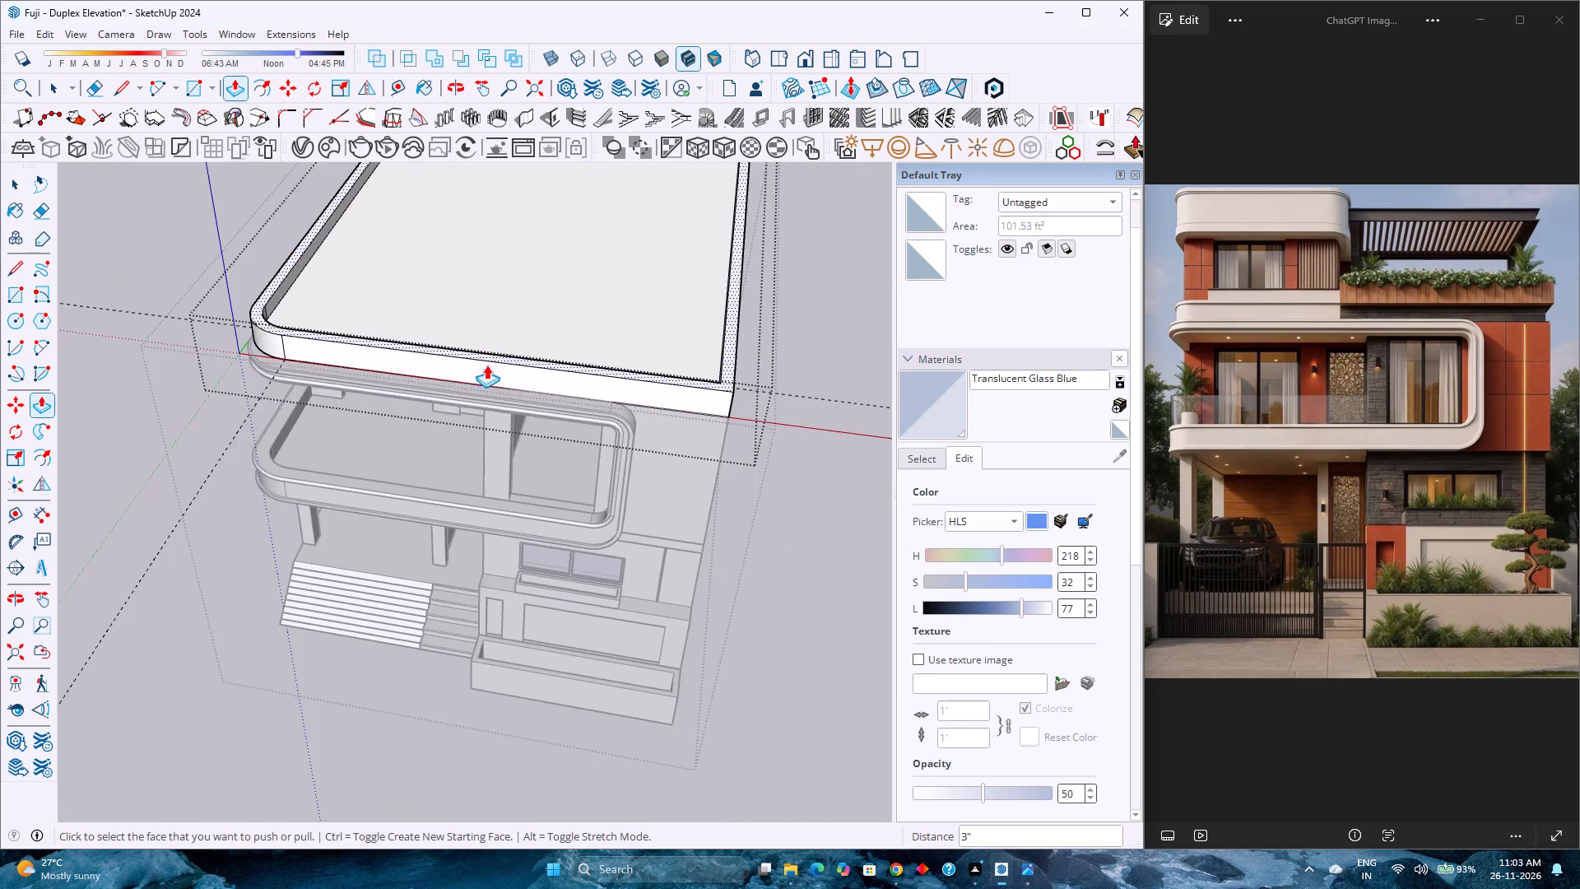
{"action": "middle_click_drag", "start_coordinate": [443, 387], "coordinate": [519, 232]}
{"action": "scroll", "coordinate": [501, 265], "scroll_direction": "up", "scroll_amount": 4}
{"action": "middle_click_drag", "start_coordinate": [500, 270], "coordinate": [369, 451], "text": "shift"}
{"action": "middle_click_drag", "start_coordinate": [342, 456], "coordinate": [342, 450]}
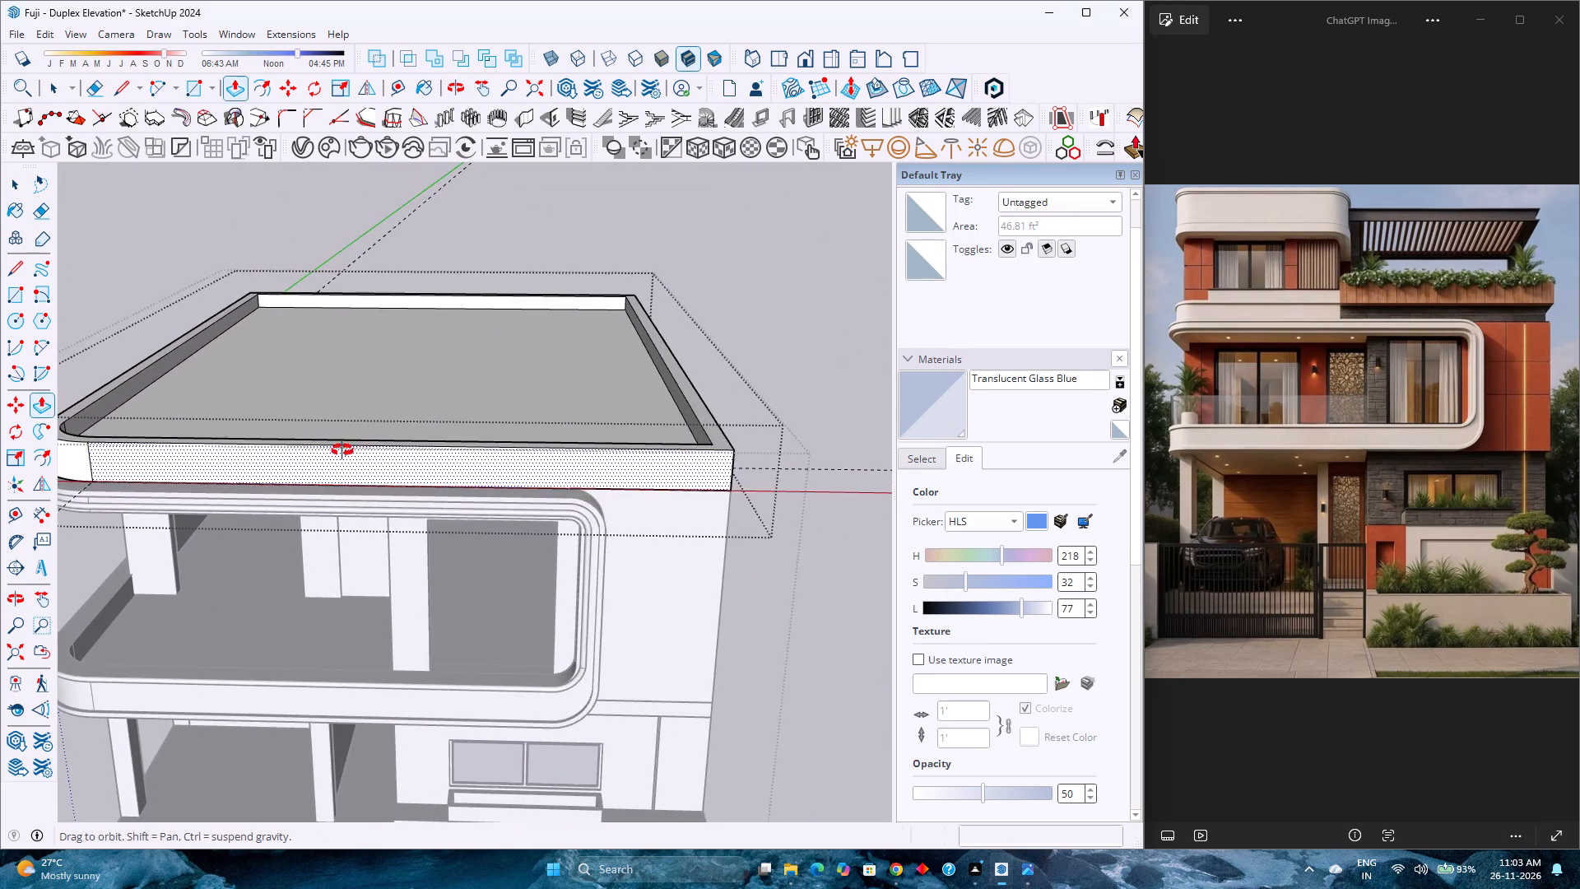
{"action": "middle_click_drag", "start_coordinate": [342, 450], "coordinate": [361, 393]}
{"action": "key", "text": "space"}
{"action": "scroll", "coordinate": [357, 394], "scroll_direction": "down", "scroll_amount": 2}
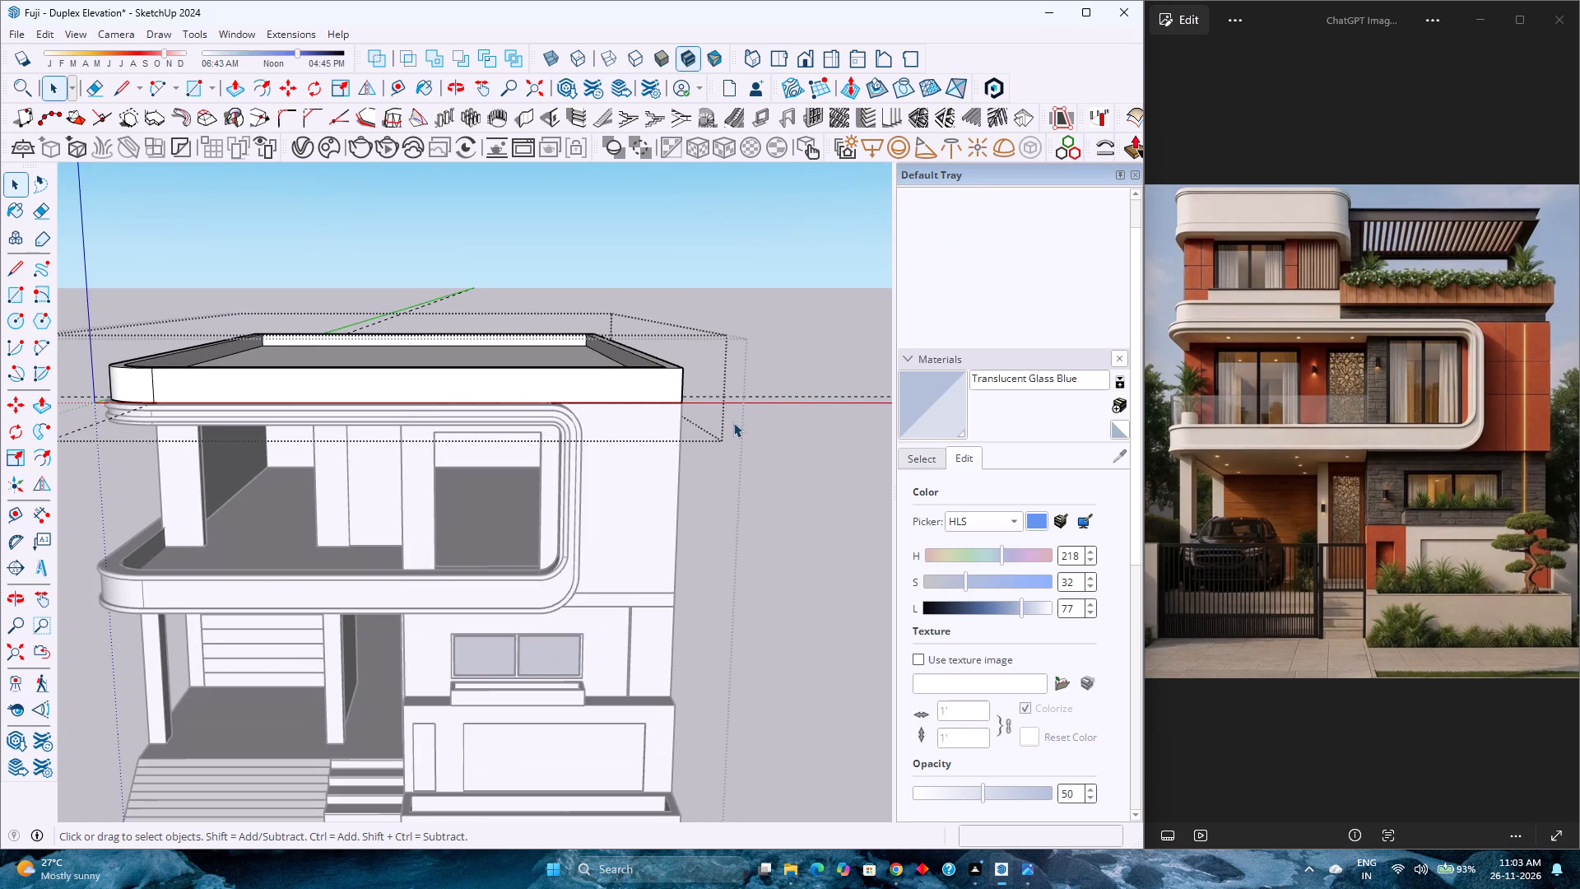
{"action": "left_click", "coordinate": [760, 454]}
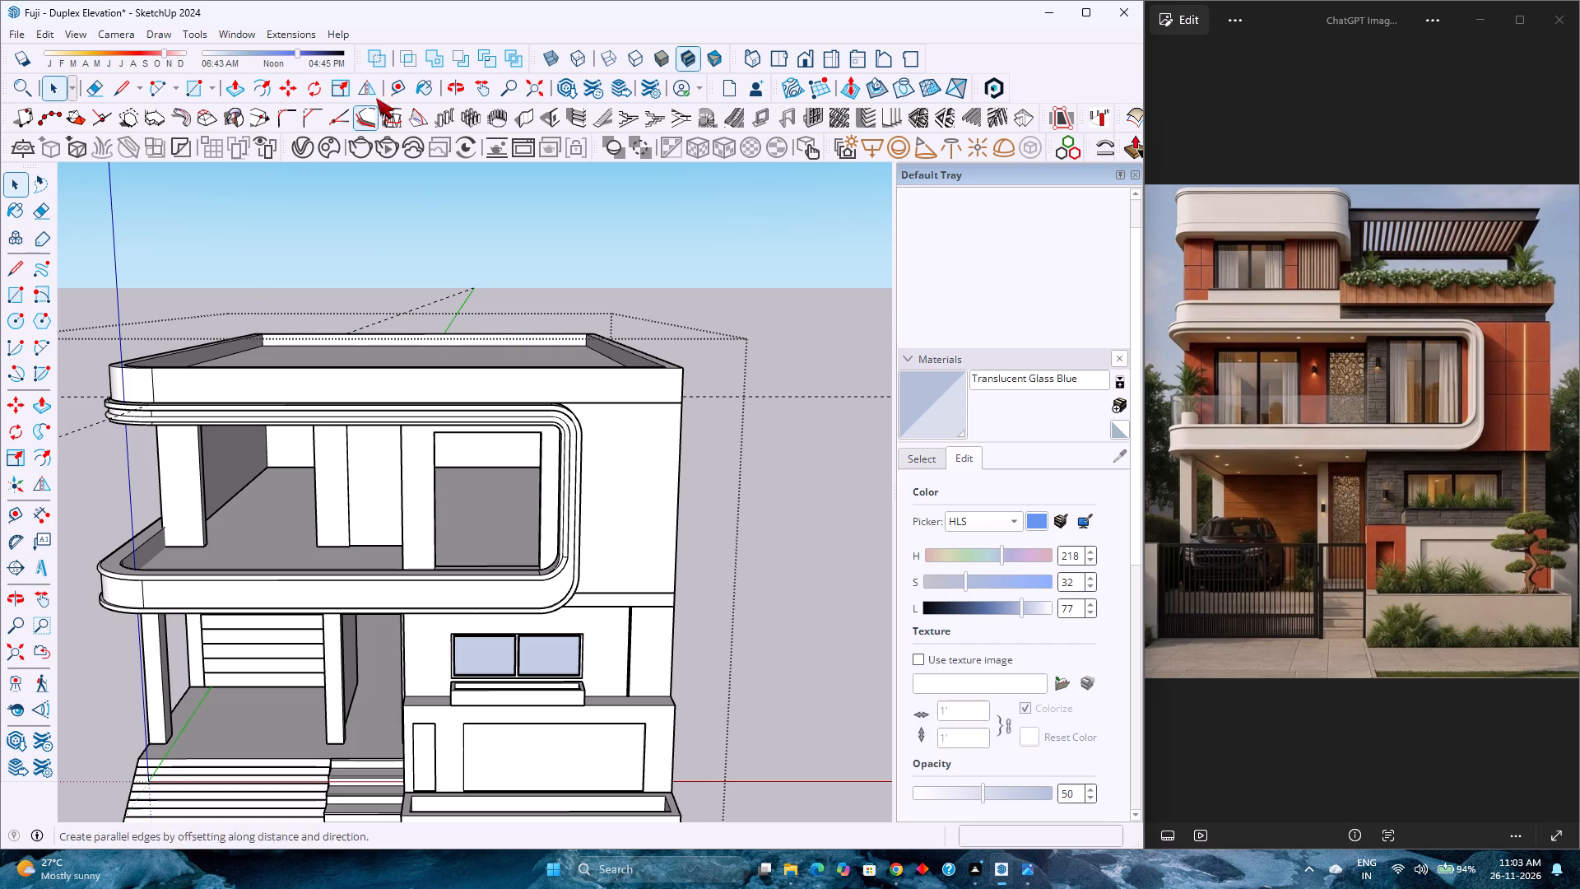
Place a vertical guide on the parapet's front face, 10' along the red axis from the rounded corner's edge.
{"action": "left_click", "coordinate": [401, 95]}
{"action": "scroll", "coordinate": [156, 406], "scroll_direction": "up", "scroll_amount": 3}
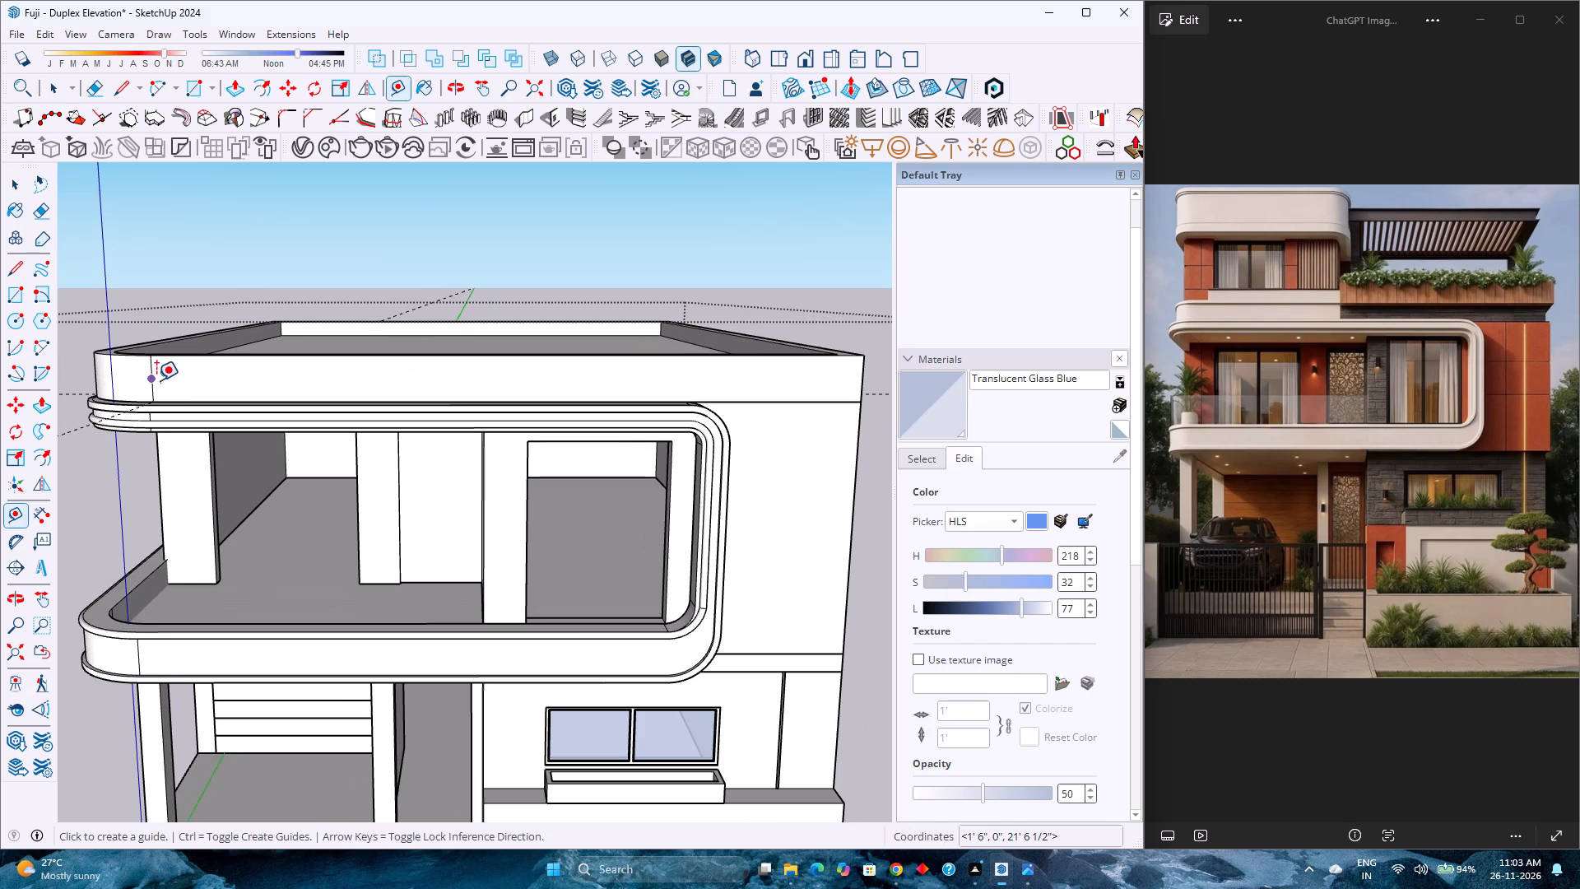
{"action": "left_click", "coordinate": [150, 367]}
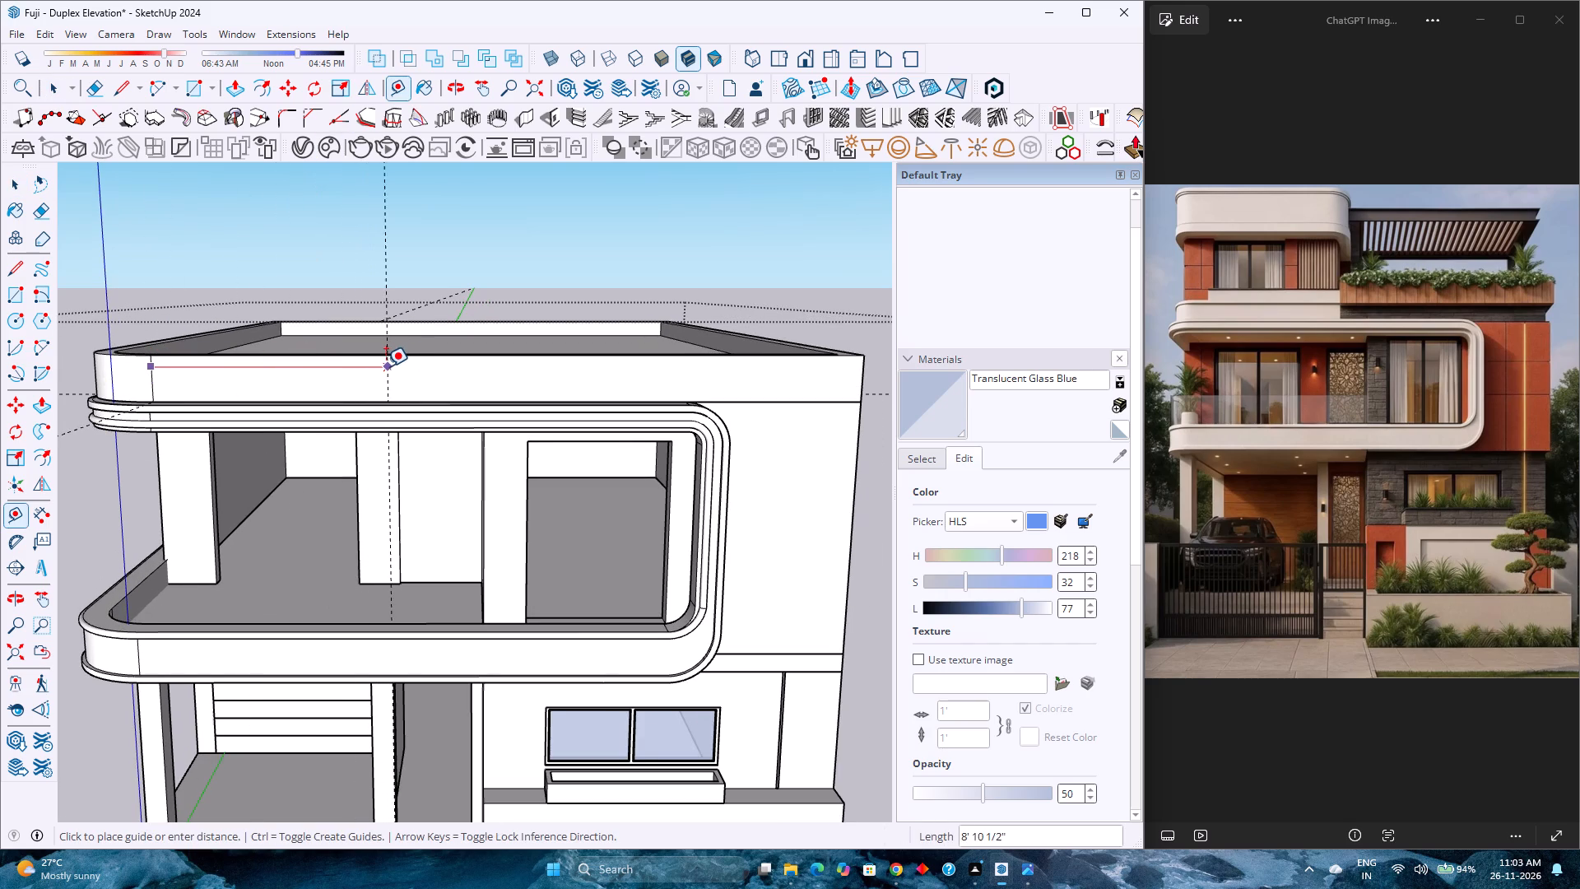
{"action": "key", "text": "Right"}
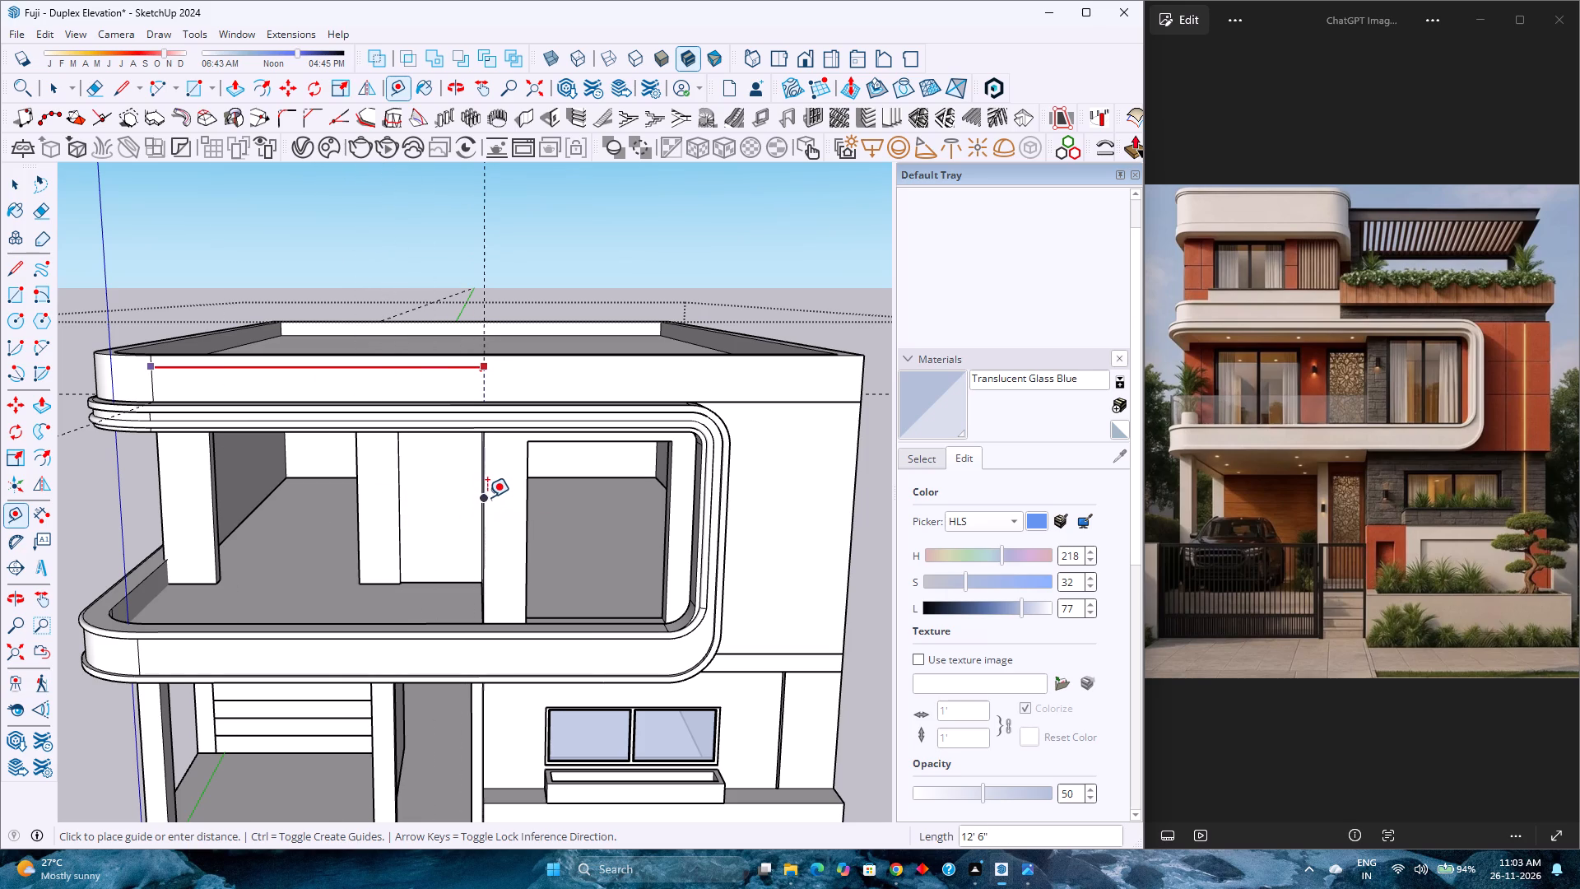
{"action": "type", "text": "10'"}
{"action": "key", "text": "Return"}
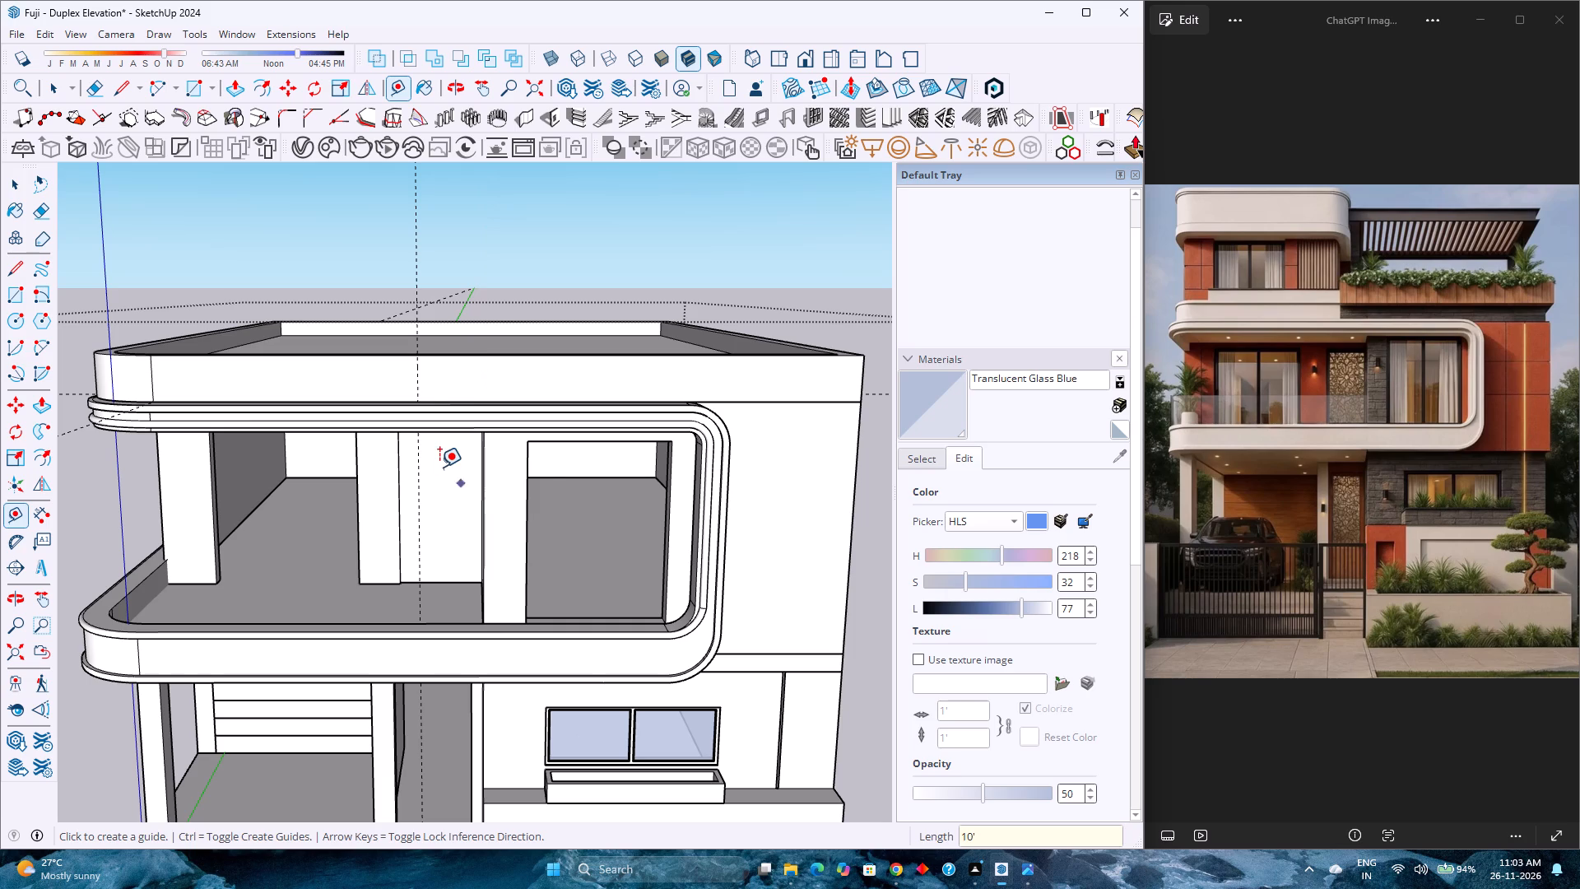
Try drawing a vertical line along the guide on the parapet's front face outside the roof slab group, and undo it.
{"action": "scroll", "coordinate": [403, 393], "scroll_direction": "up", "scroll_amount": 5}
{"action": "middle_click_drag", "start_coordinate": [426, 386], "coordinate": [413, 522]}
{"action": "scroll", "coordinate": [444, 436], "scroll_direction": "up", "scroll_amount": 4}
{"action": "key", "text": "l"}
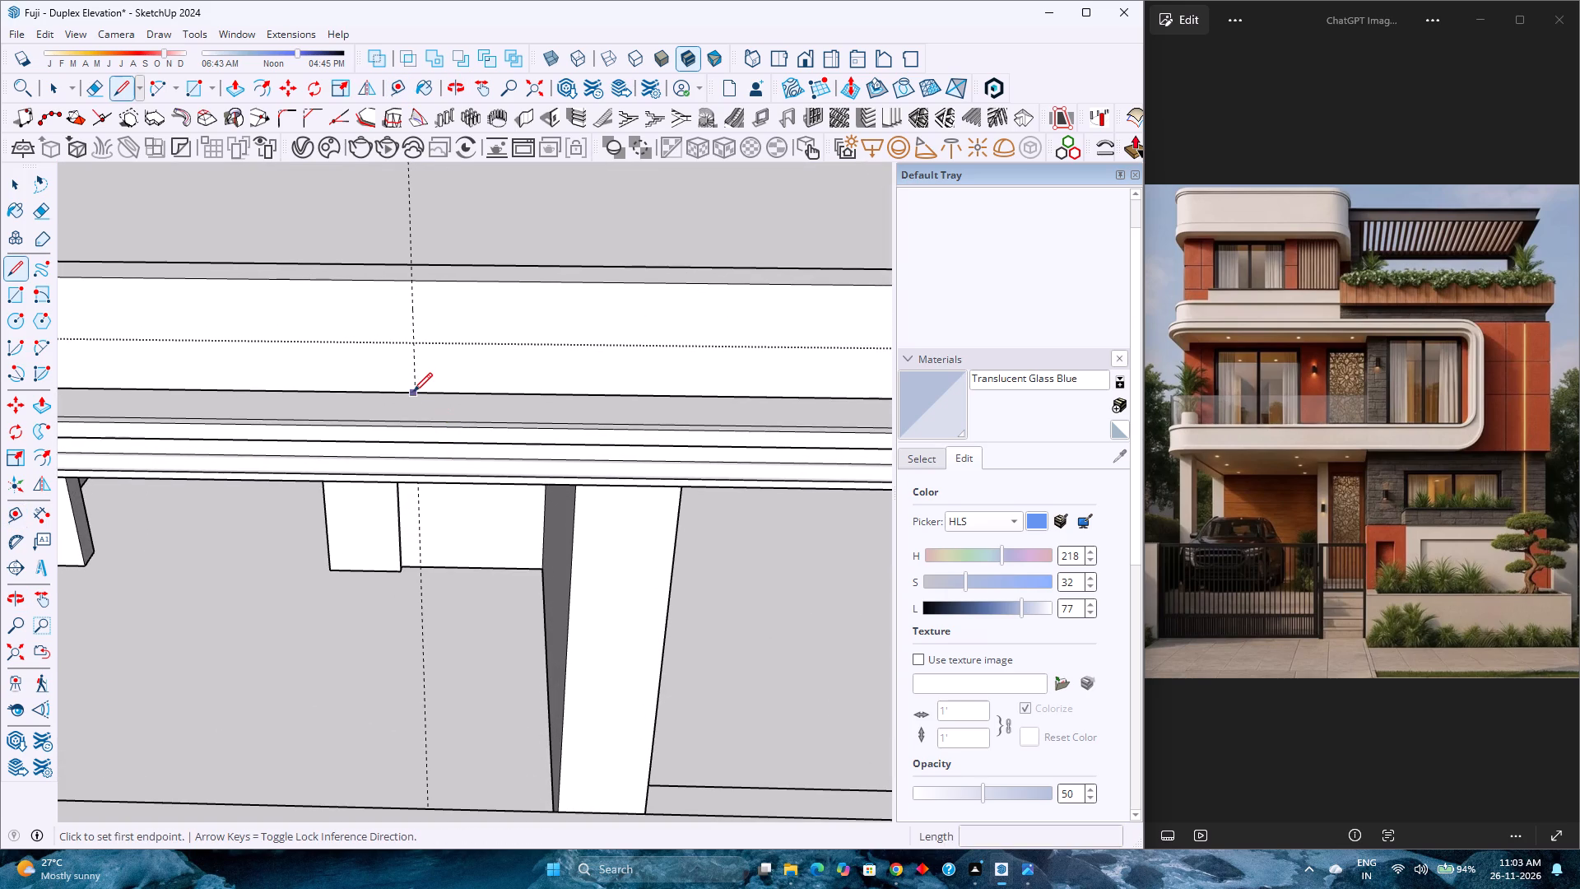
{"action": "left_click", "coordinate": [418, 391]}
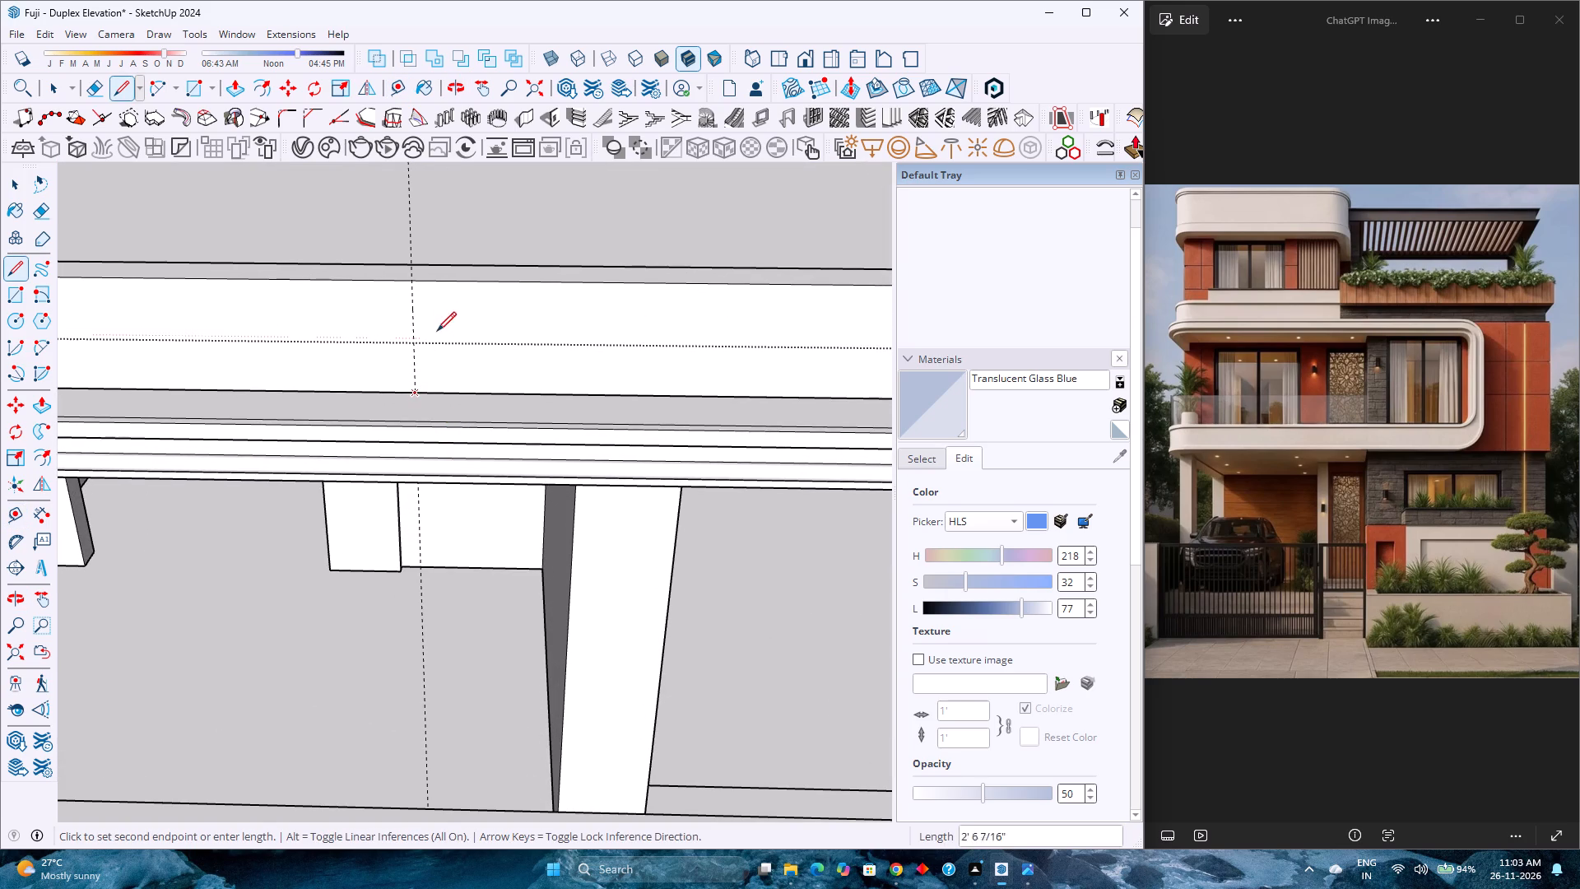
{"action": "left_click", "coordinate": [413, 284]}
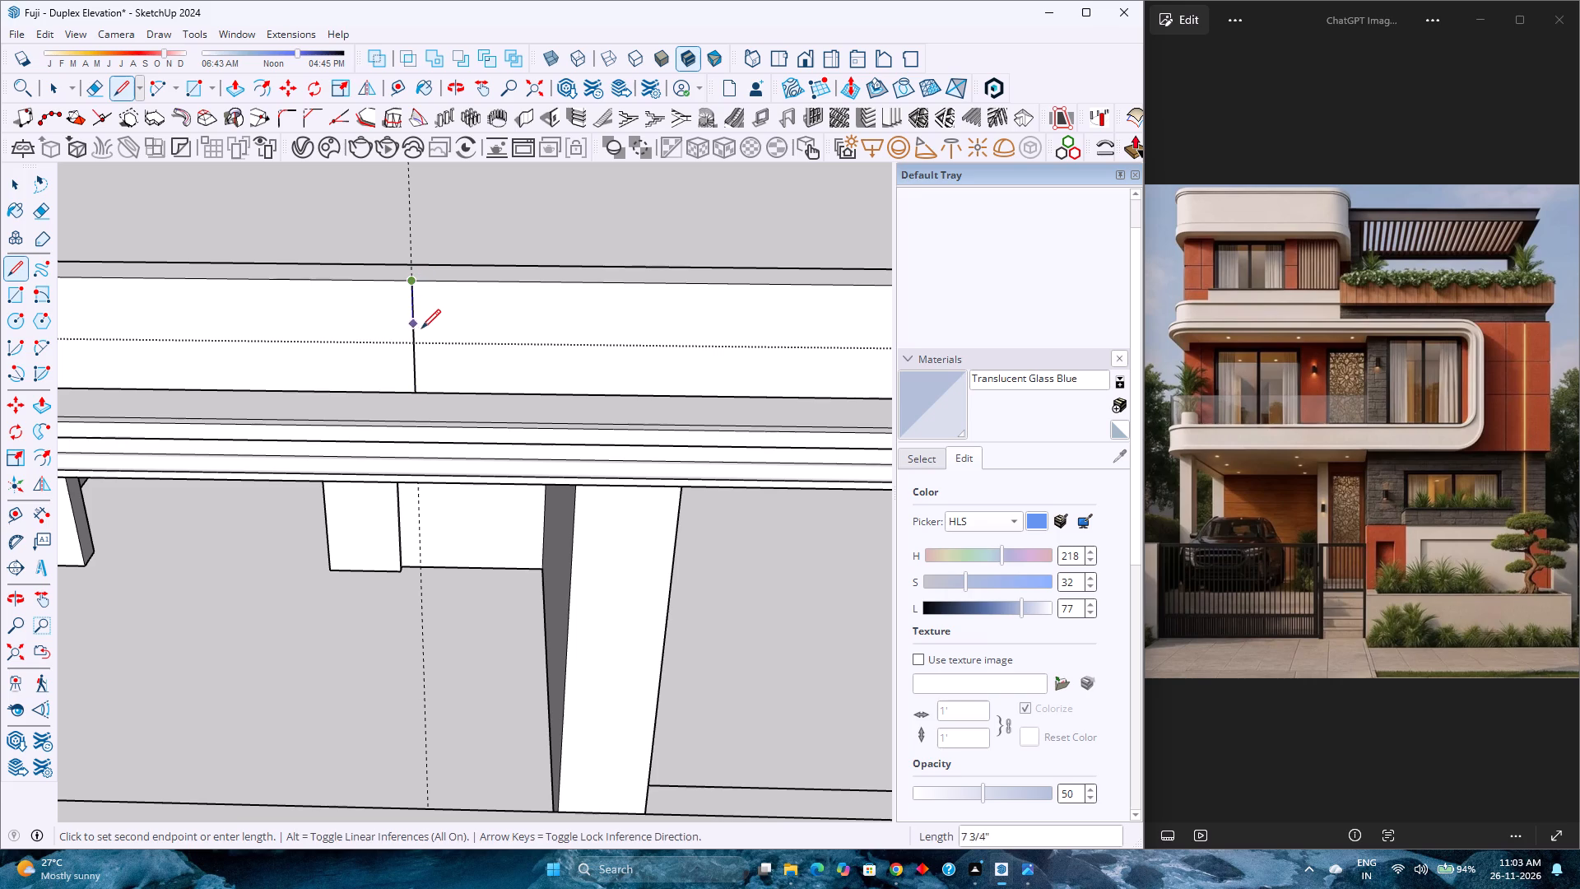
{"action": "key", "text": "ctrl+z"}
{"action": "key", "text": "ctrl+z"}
Open the roof slab group and draw a 1' 9" vertical line along the guide, from the front face's bottom edge to its top edge.
{"action": "key", "text": "space"}
{"action": "double_click", "coordinate": [419, 335]}
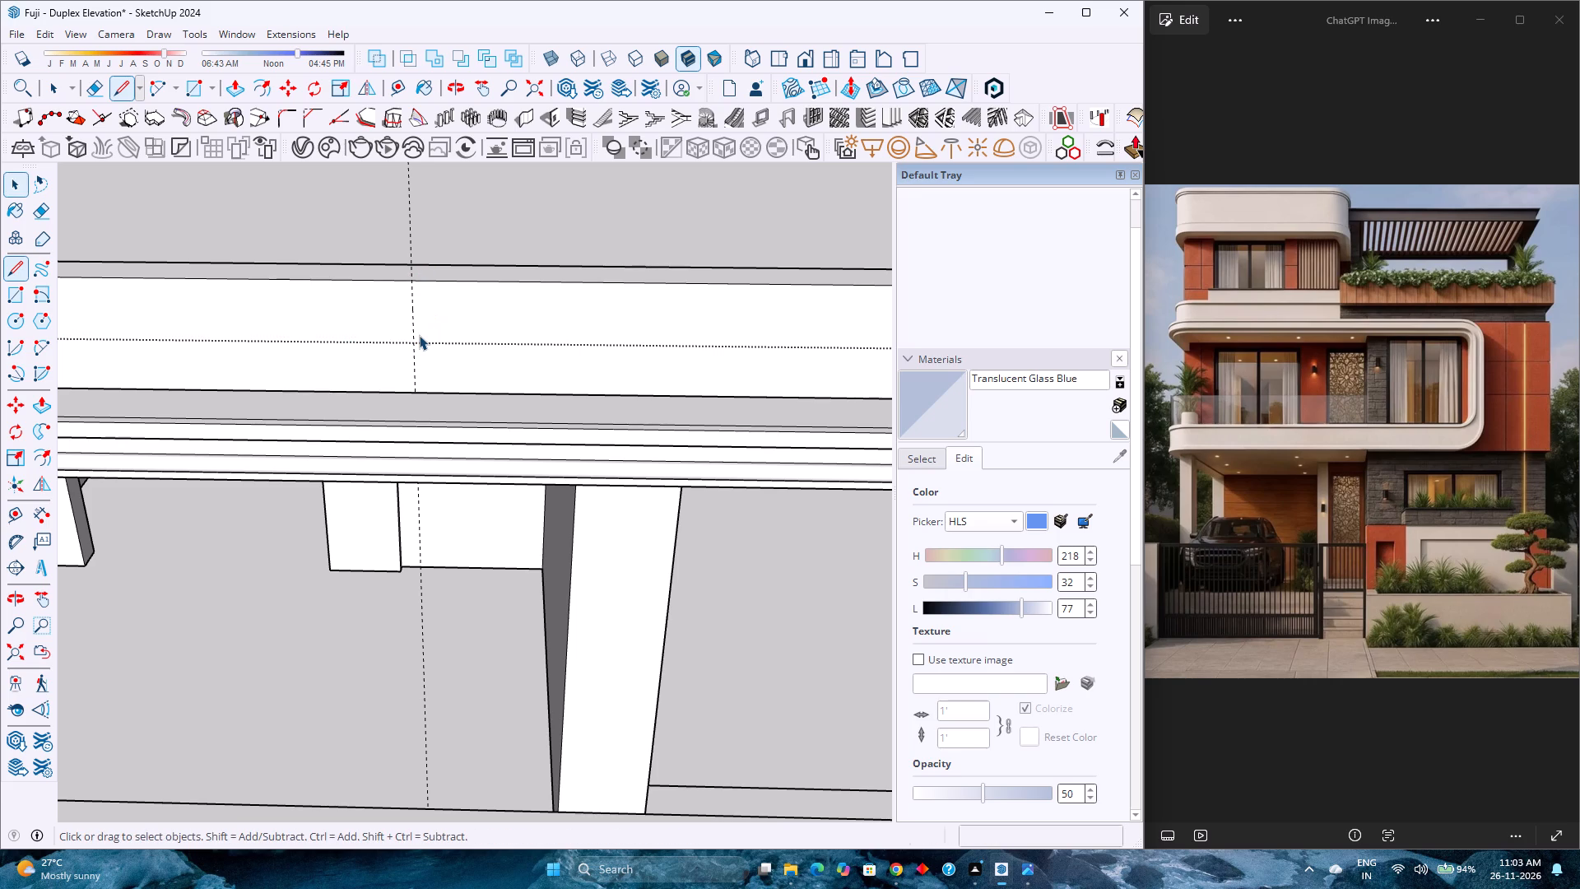
{"action": "scroll", "coordinate": [419, 335], "scroll_direction": "up", "scroll_amount": 2}
{"action": "key", "text": "l"}
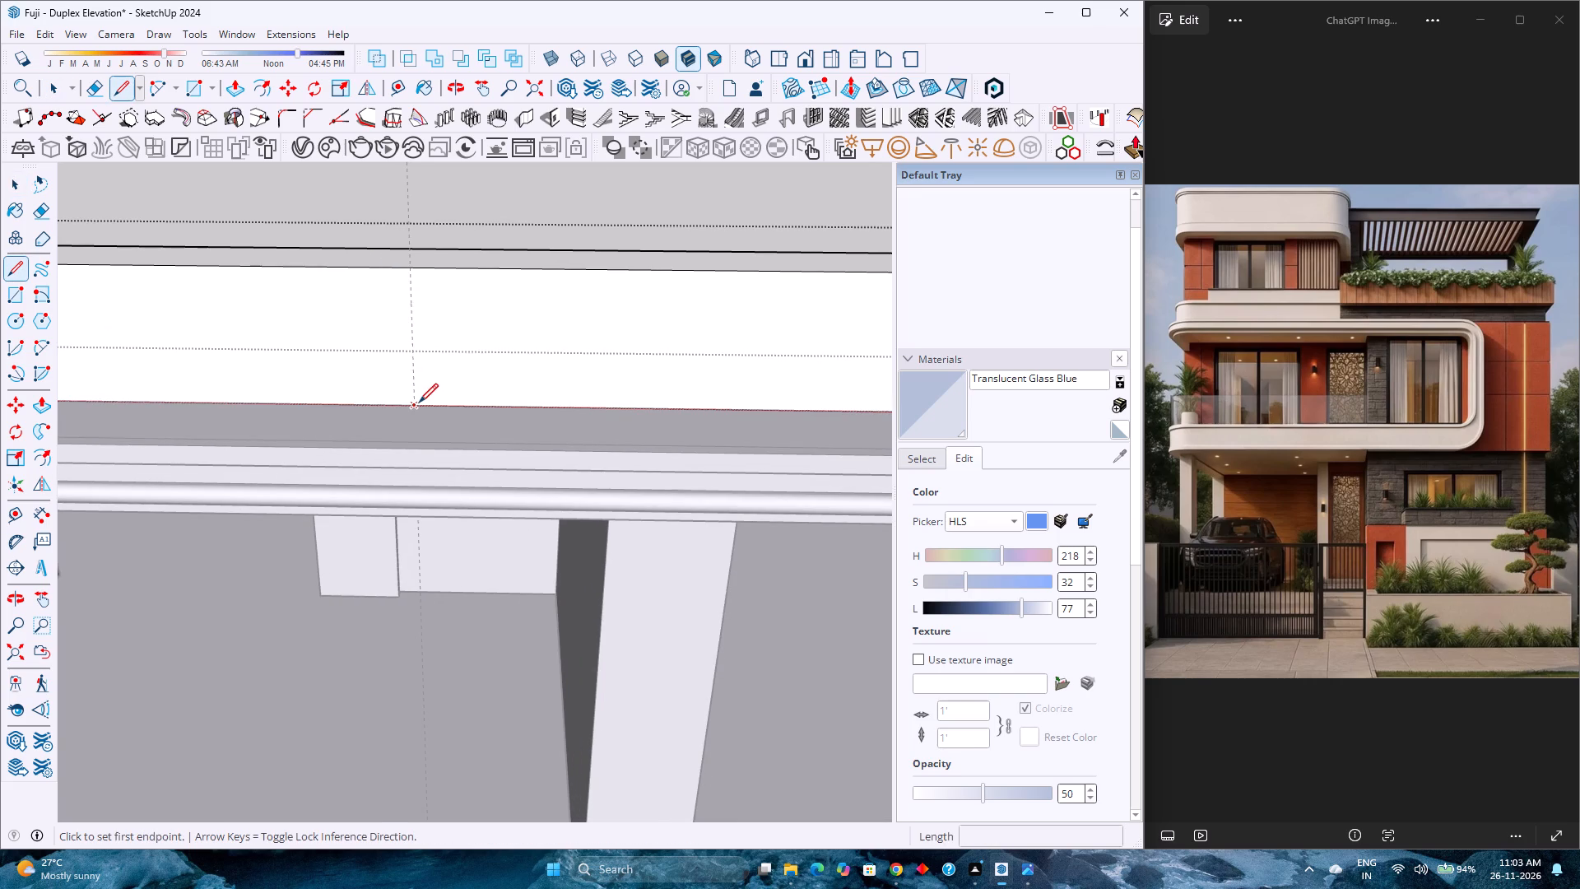
{"action": "left_click", "coordinate": [419, 403]}
{"action": "left_click", "coordinate": [416, 268]}
{"action": "scroll", "coordinate": [447, 278], "scroll_direction": "down", "scroll_amount": 3}
{"action": "key", "text": "space"}
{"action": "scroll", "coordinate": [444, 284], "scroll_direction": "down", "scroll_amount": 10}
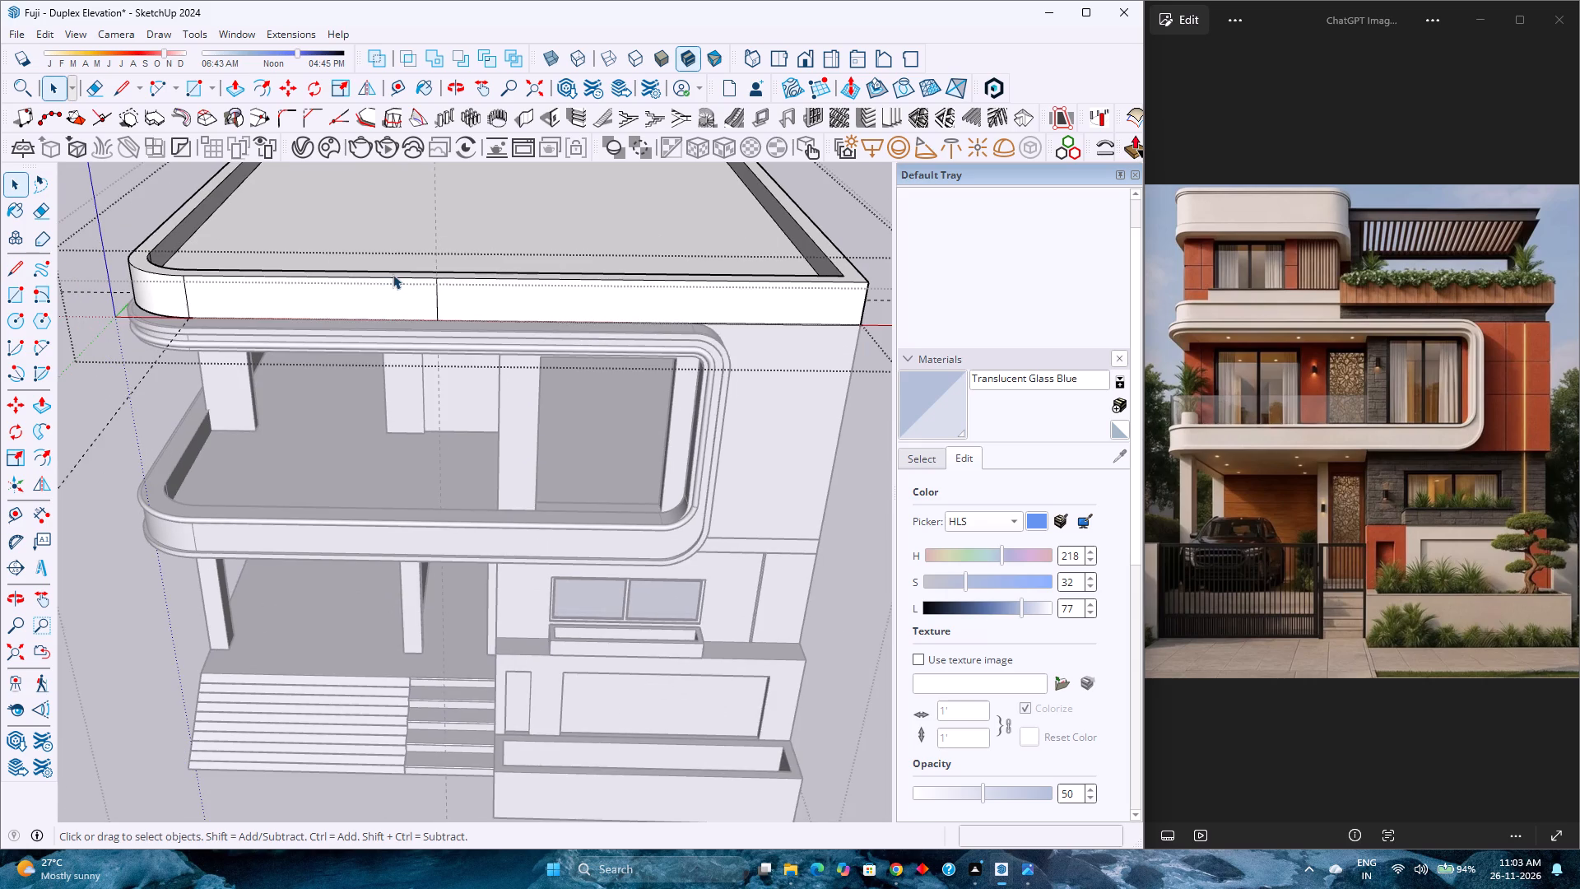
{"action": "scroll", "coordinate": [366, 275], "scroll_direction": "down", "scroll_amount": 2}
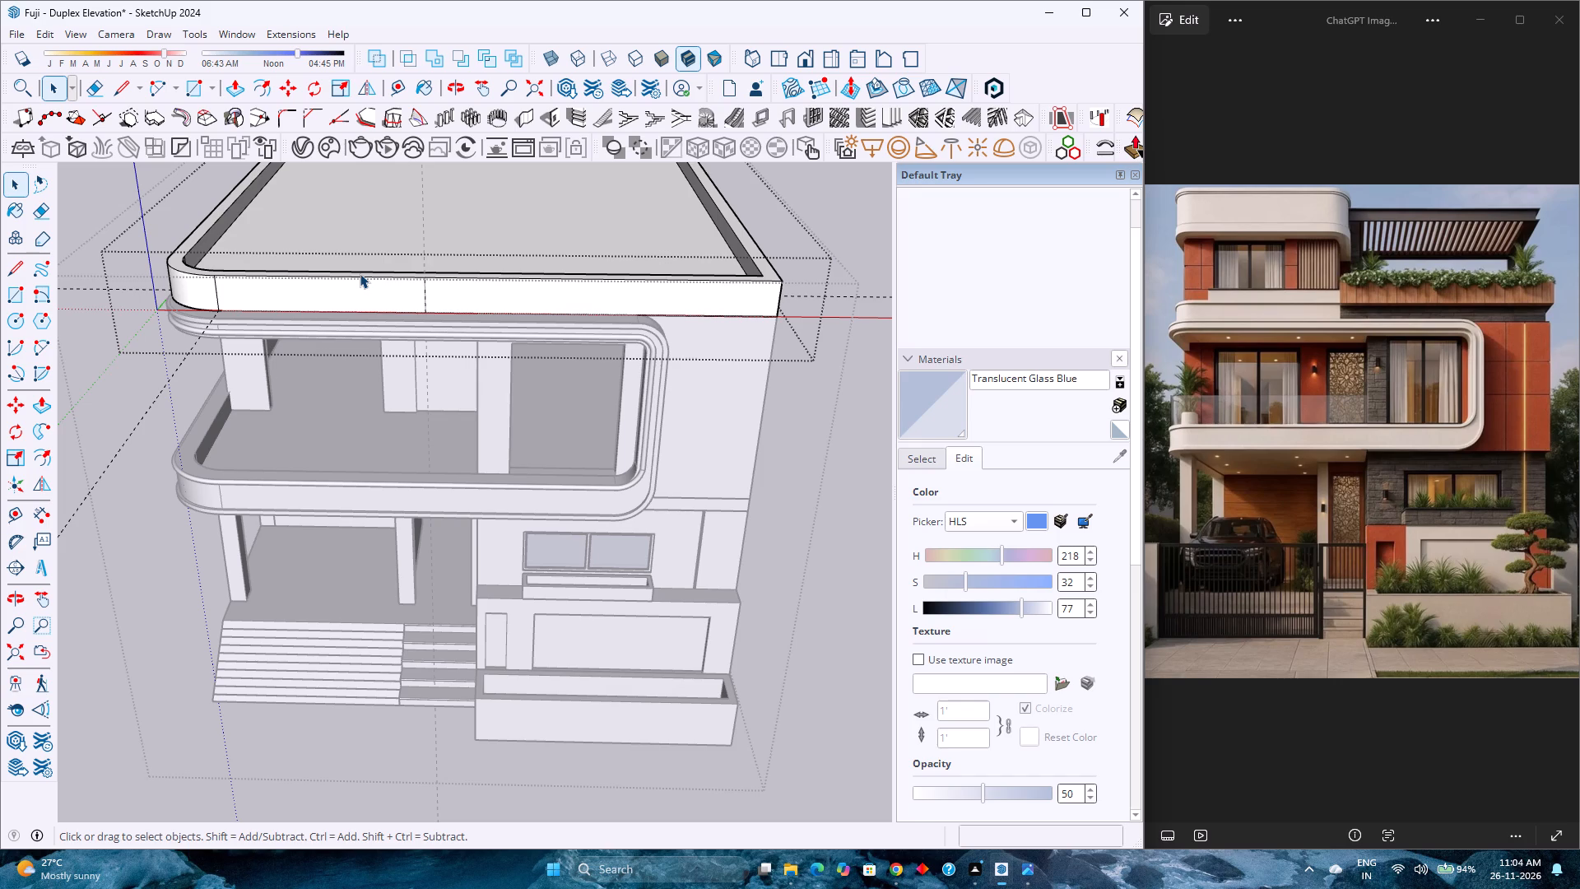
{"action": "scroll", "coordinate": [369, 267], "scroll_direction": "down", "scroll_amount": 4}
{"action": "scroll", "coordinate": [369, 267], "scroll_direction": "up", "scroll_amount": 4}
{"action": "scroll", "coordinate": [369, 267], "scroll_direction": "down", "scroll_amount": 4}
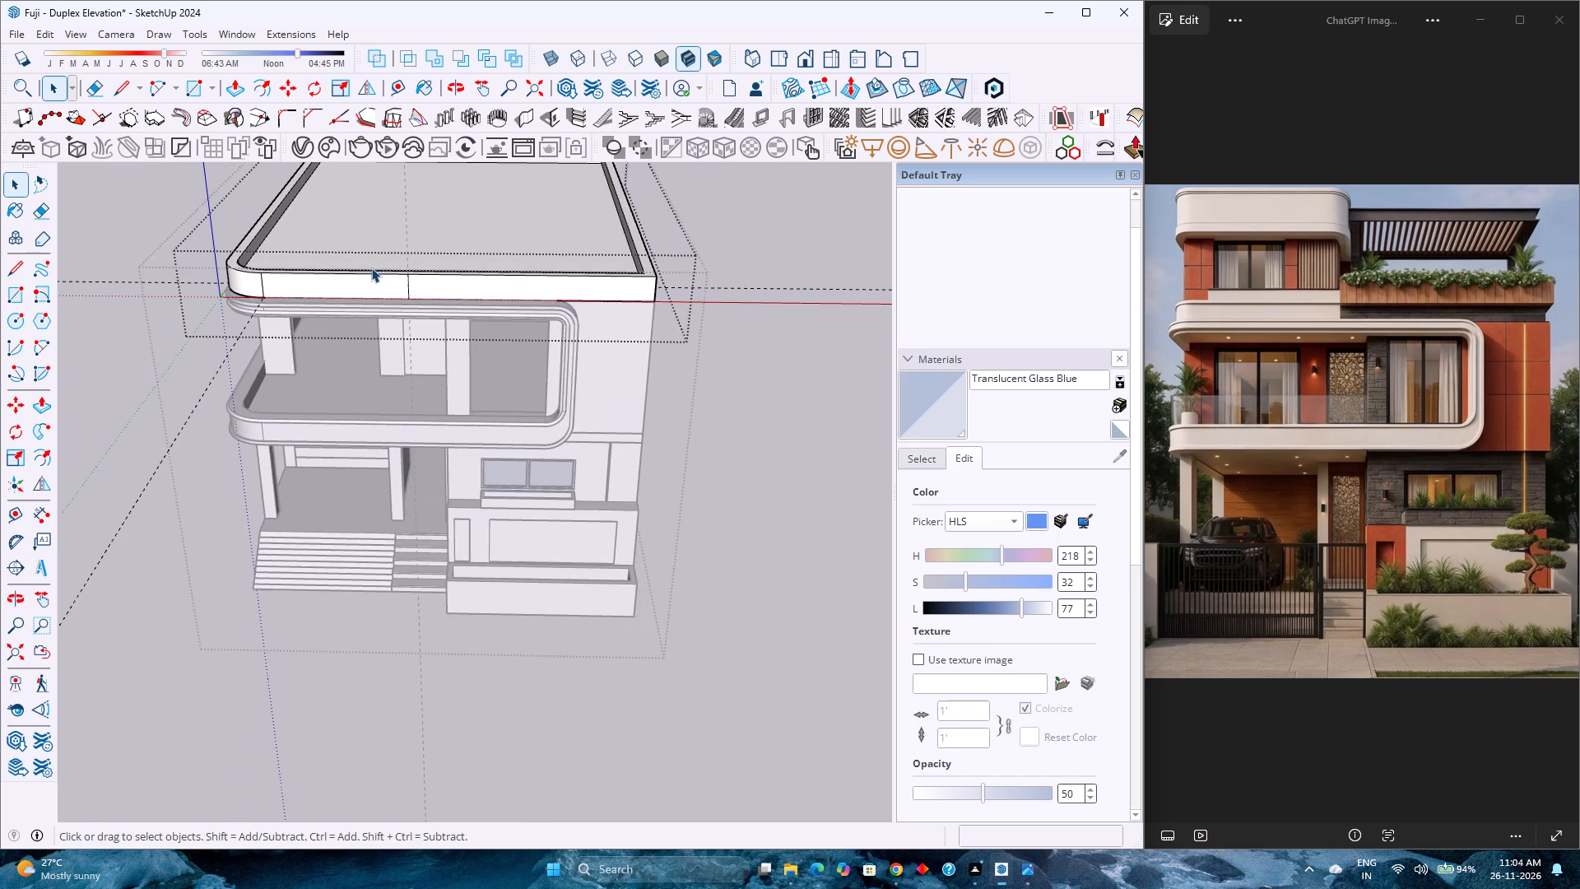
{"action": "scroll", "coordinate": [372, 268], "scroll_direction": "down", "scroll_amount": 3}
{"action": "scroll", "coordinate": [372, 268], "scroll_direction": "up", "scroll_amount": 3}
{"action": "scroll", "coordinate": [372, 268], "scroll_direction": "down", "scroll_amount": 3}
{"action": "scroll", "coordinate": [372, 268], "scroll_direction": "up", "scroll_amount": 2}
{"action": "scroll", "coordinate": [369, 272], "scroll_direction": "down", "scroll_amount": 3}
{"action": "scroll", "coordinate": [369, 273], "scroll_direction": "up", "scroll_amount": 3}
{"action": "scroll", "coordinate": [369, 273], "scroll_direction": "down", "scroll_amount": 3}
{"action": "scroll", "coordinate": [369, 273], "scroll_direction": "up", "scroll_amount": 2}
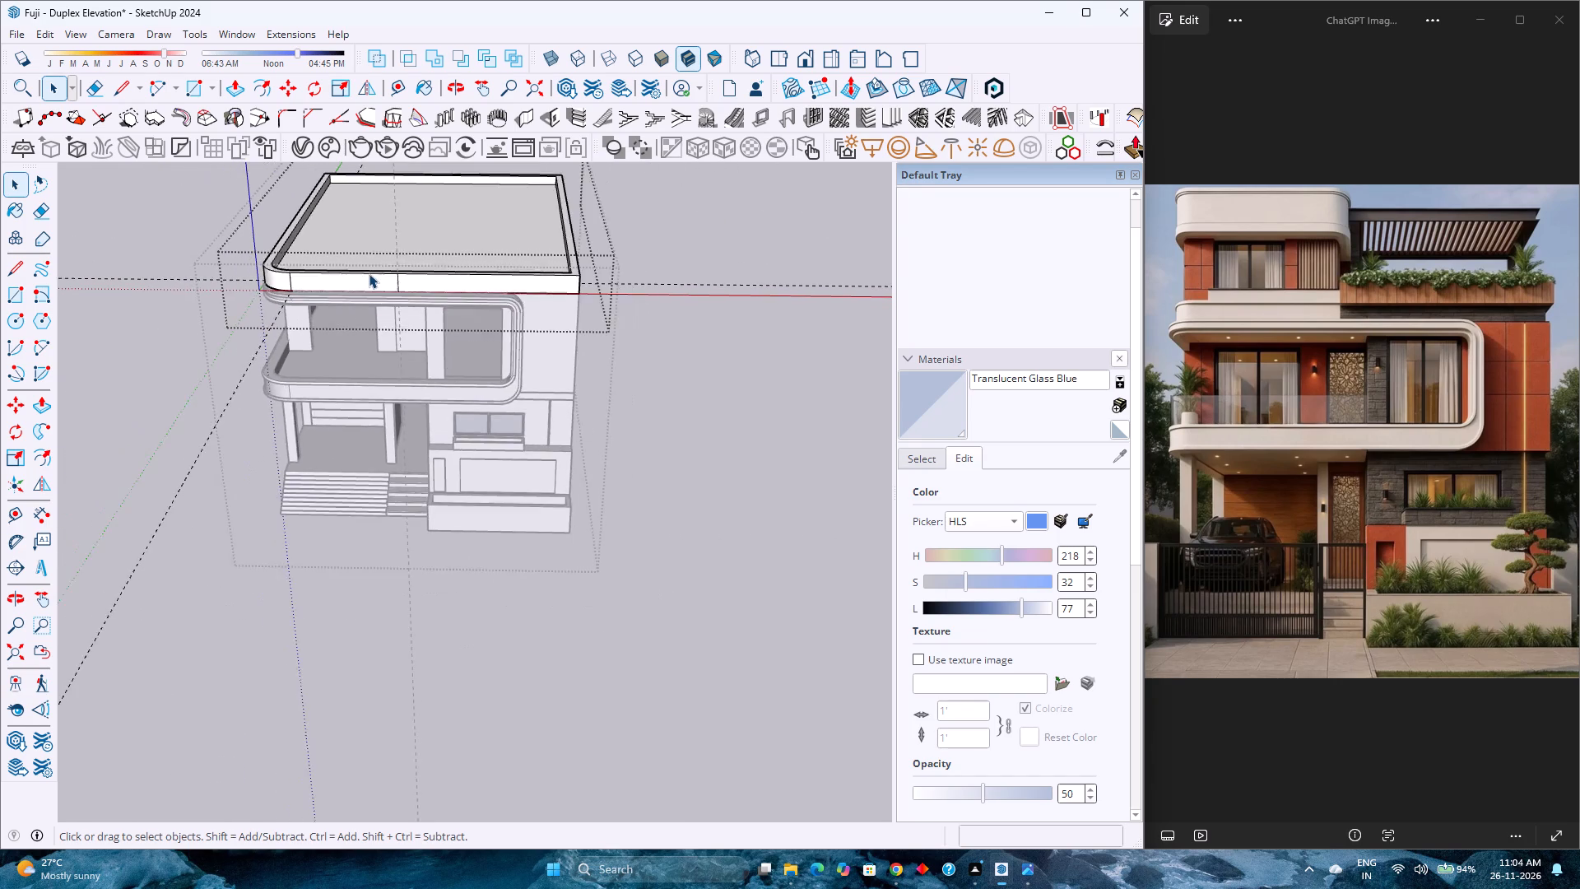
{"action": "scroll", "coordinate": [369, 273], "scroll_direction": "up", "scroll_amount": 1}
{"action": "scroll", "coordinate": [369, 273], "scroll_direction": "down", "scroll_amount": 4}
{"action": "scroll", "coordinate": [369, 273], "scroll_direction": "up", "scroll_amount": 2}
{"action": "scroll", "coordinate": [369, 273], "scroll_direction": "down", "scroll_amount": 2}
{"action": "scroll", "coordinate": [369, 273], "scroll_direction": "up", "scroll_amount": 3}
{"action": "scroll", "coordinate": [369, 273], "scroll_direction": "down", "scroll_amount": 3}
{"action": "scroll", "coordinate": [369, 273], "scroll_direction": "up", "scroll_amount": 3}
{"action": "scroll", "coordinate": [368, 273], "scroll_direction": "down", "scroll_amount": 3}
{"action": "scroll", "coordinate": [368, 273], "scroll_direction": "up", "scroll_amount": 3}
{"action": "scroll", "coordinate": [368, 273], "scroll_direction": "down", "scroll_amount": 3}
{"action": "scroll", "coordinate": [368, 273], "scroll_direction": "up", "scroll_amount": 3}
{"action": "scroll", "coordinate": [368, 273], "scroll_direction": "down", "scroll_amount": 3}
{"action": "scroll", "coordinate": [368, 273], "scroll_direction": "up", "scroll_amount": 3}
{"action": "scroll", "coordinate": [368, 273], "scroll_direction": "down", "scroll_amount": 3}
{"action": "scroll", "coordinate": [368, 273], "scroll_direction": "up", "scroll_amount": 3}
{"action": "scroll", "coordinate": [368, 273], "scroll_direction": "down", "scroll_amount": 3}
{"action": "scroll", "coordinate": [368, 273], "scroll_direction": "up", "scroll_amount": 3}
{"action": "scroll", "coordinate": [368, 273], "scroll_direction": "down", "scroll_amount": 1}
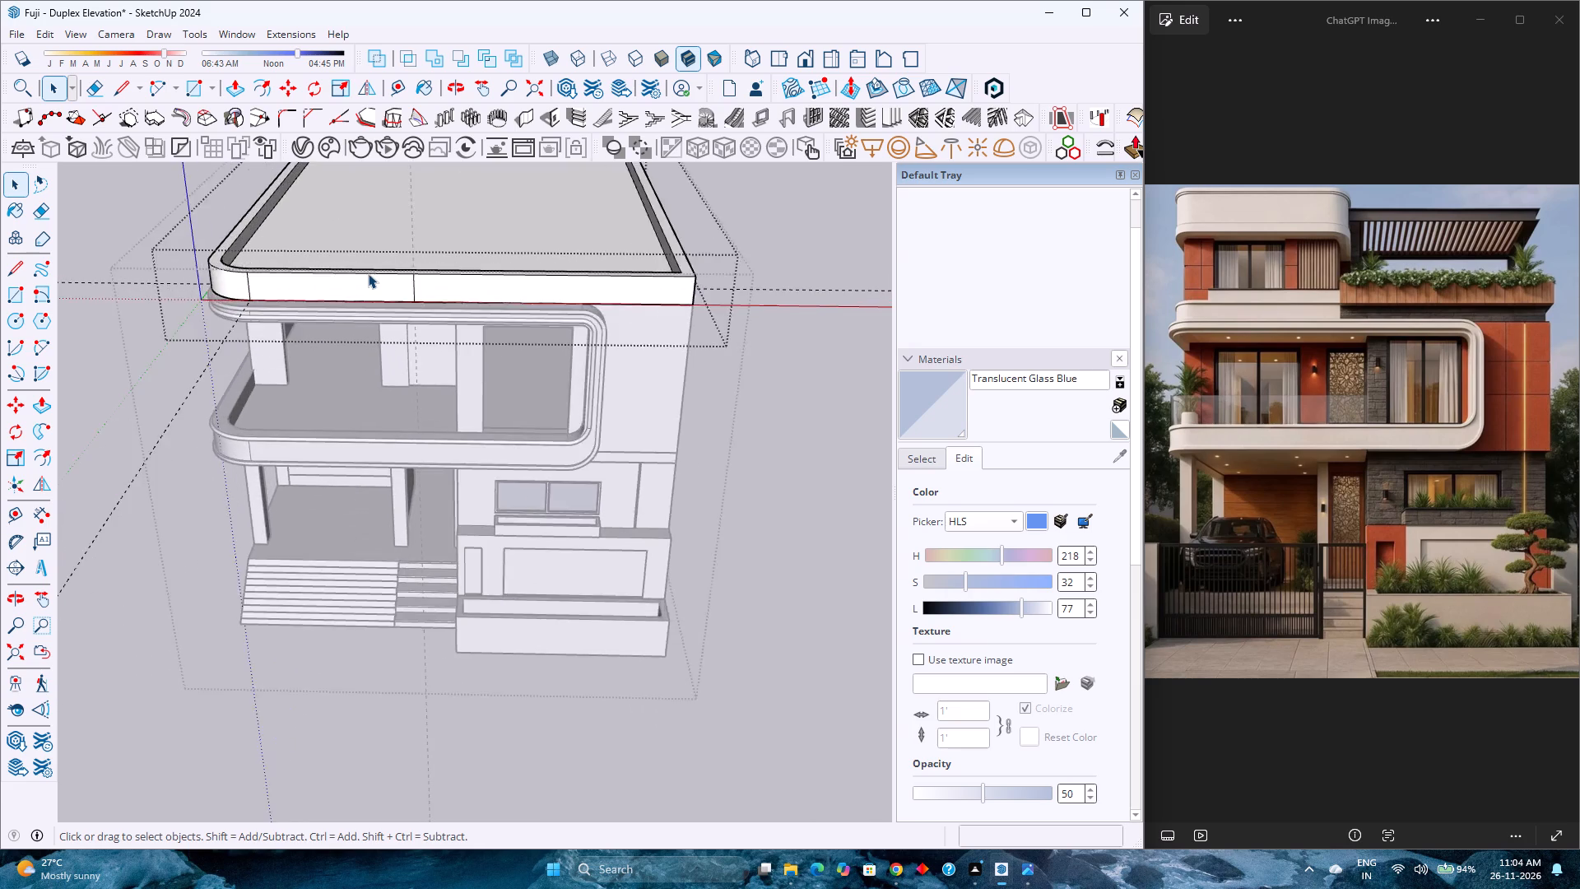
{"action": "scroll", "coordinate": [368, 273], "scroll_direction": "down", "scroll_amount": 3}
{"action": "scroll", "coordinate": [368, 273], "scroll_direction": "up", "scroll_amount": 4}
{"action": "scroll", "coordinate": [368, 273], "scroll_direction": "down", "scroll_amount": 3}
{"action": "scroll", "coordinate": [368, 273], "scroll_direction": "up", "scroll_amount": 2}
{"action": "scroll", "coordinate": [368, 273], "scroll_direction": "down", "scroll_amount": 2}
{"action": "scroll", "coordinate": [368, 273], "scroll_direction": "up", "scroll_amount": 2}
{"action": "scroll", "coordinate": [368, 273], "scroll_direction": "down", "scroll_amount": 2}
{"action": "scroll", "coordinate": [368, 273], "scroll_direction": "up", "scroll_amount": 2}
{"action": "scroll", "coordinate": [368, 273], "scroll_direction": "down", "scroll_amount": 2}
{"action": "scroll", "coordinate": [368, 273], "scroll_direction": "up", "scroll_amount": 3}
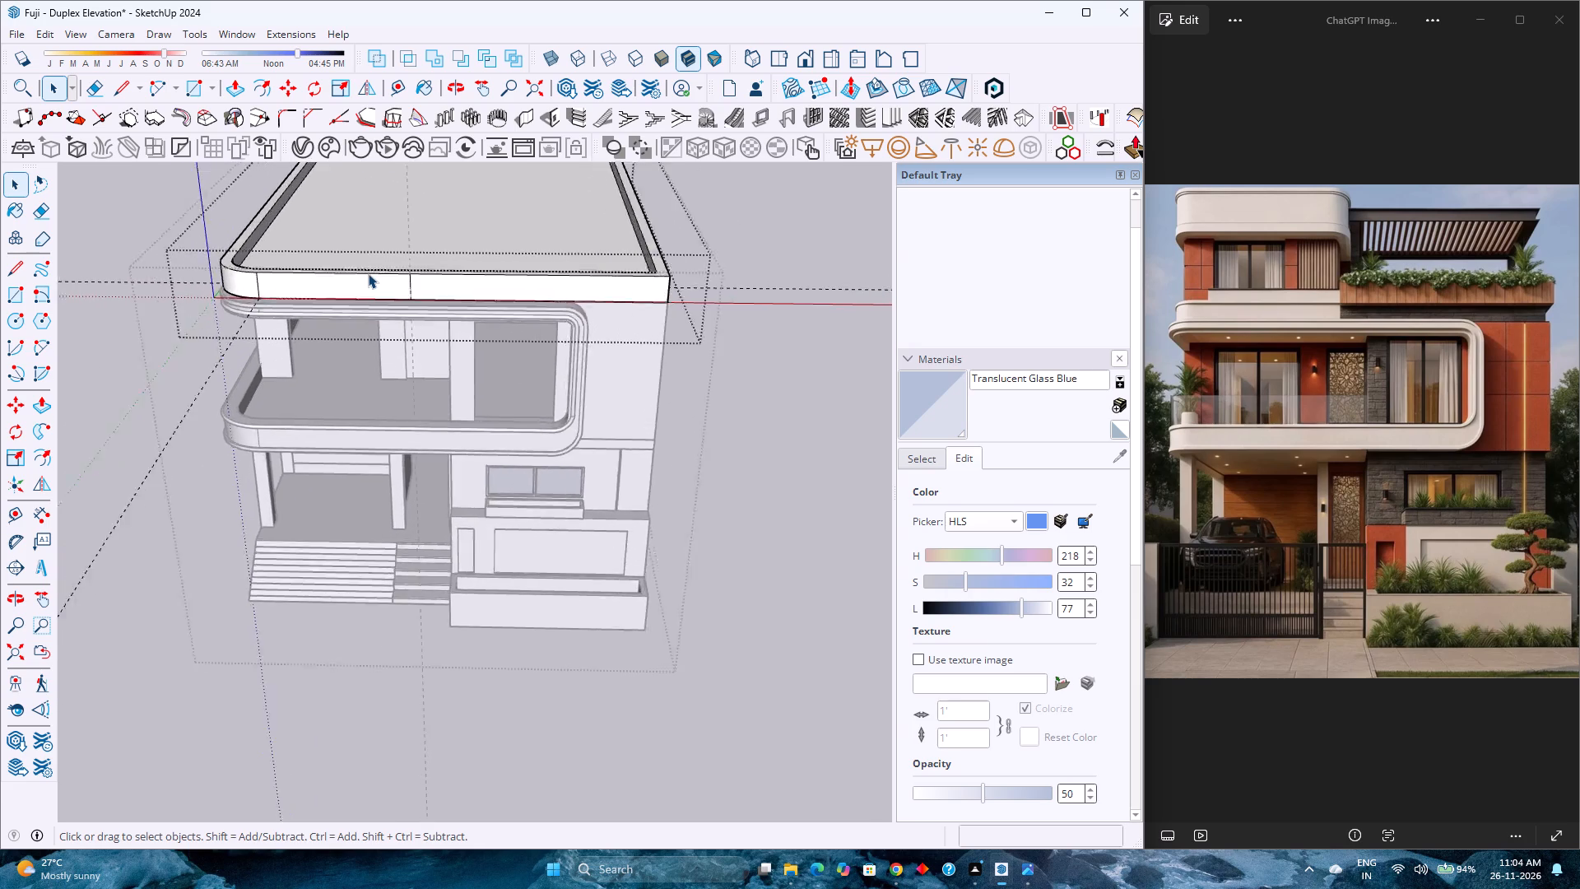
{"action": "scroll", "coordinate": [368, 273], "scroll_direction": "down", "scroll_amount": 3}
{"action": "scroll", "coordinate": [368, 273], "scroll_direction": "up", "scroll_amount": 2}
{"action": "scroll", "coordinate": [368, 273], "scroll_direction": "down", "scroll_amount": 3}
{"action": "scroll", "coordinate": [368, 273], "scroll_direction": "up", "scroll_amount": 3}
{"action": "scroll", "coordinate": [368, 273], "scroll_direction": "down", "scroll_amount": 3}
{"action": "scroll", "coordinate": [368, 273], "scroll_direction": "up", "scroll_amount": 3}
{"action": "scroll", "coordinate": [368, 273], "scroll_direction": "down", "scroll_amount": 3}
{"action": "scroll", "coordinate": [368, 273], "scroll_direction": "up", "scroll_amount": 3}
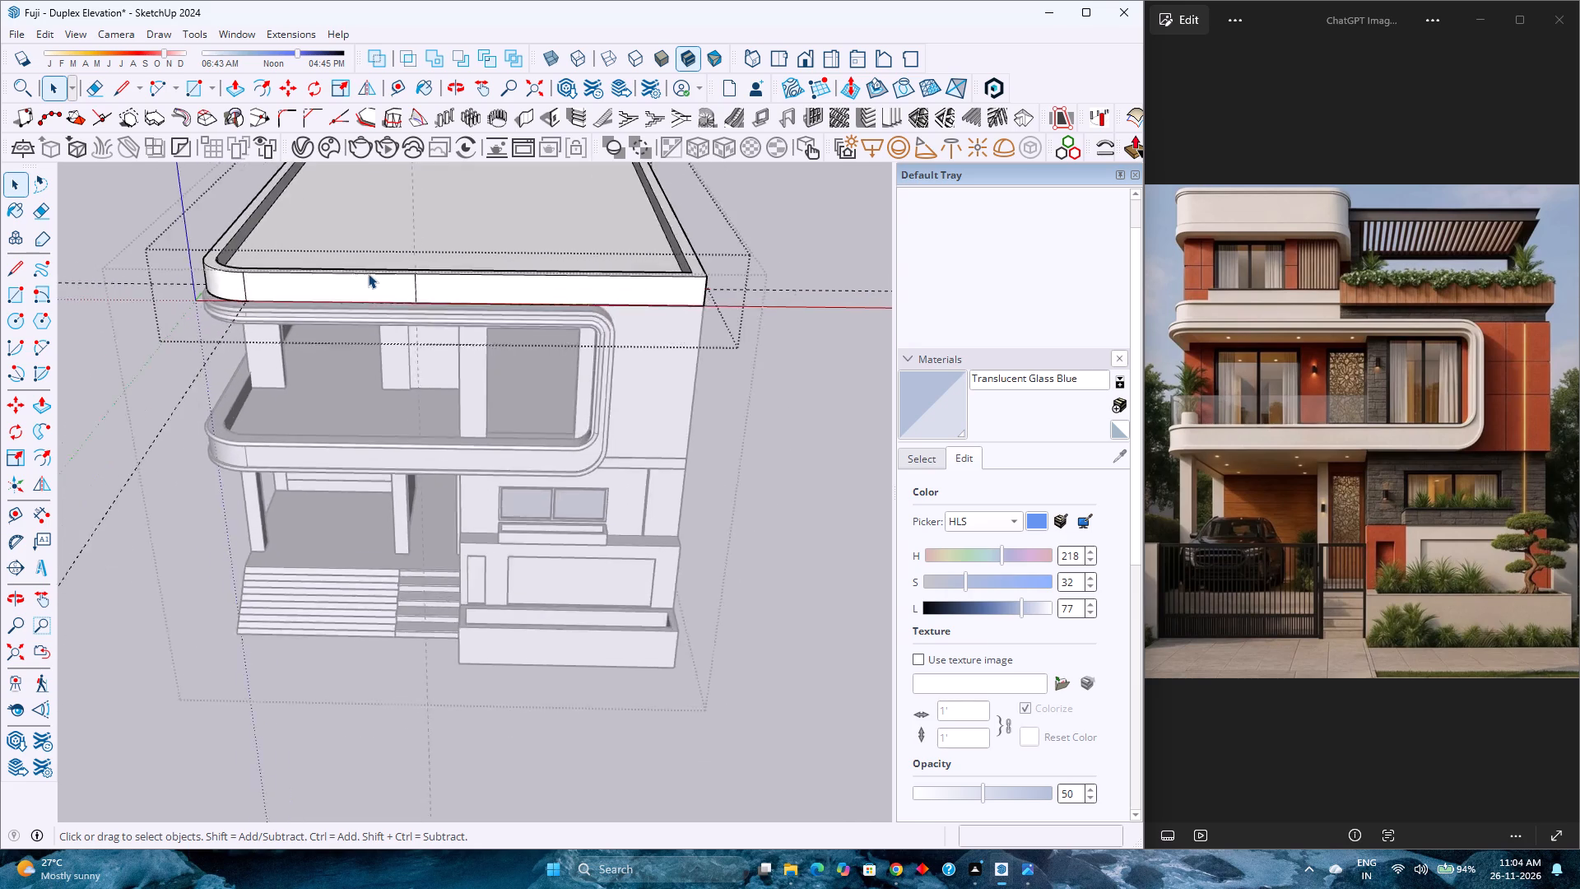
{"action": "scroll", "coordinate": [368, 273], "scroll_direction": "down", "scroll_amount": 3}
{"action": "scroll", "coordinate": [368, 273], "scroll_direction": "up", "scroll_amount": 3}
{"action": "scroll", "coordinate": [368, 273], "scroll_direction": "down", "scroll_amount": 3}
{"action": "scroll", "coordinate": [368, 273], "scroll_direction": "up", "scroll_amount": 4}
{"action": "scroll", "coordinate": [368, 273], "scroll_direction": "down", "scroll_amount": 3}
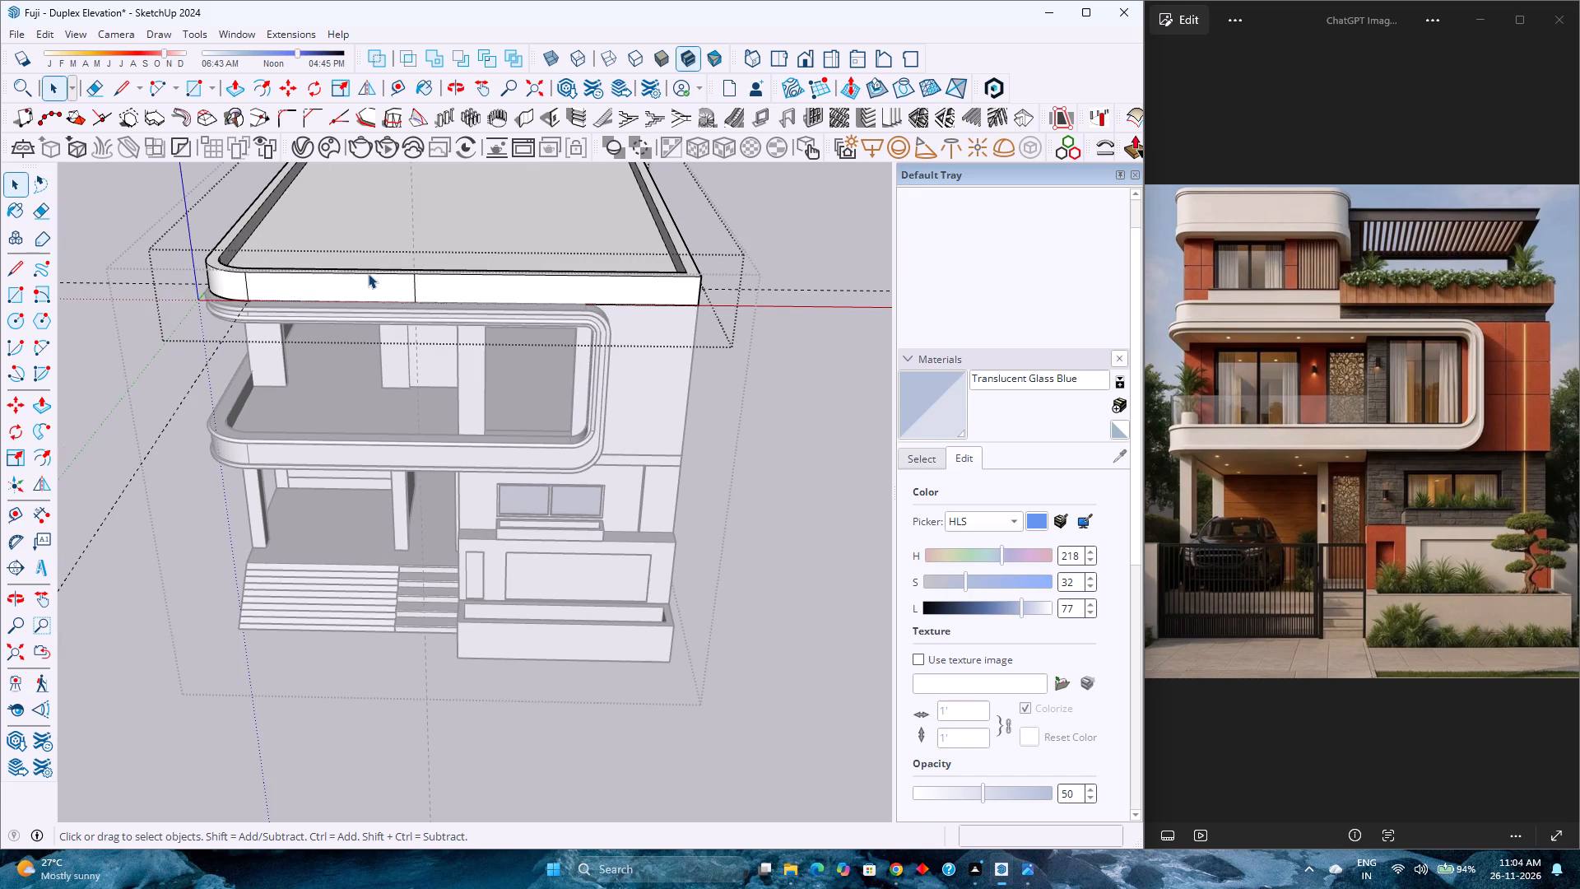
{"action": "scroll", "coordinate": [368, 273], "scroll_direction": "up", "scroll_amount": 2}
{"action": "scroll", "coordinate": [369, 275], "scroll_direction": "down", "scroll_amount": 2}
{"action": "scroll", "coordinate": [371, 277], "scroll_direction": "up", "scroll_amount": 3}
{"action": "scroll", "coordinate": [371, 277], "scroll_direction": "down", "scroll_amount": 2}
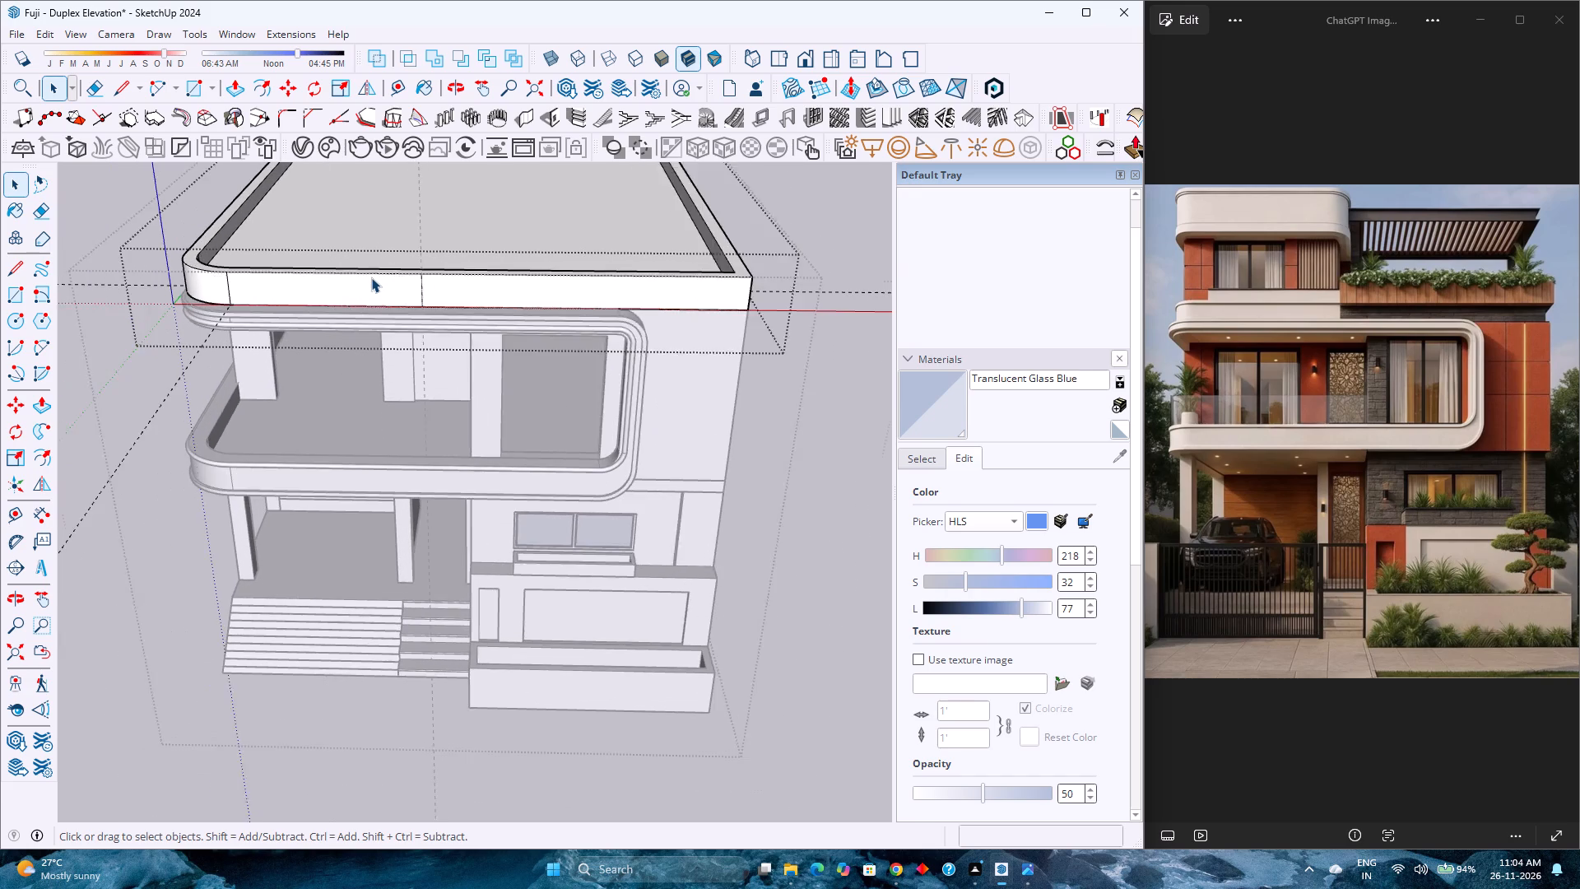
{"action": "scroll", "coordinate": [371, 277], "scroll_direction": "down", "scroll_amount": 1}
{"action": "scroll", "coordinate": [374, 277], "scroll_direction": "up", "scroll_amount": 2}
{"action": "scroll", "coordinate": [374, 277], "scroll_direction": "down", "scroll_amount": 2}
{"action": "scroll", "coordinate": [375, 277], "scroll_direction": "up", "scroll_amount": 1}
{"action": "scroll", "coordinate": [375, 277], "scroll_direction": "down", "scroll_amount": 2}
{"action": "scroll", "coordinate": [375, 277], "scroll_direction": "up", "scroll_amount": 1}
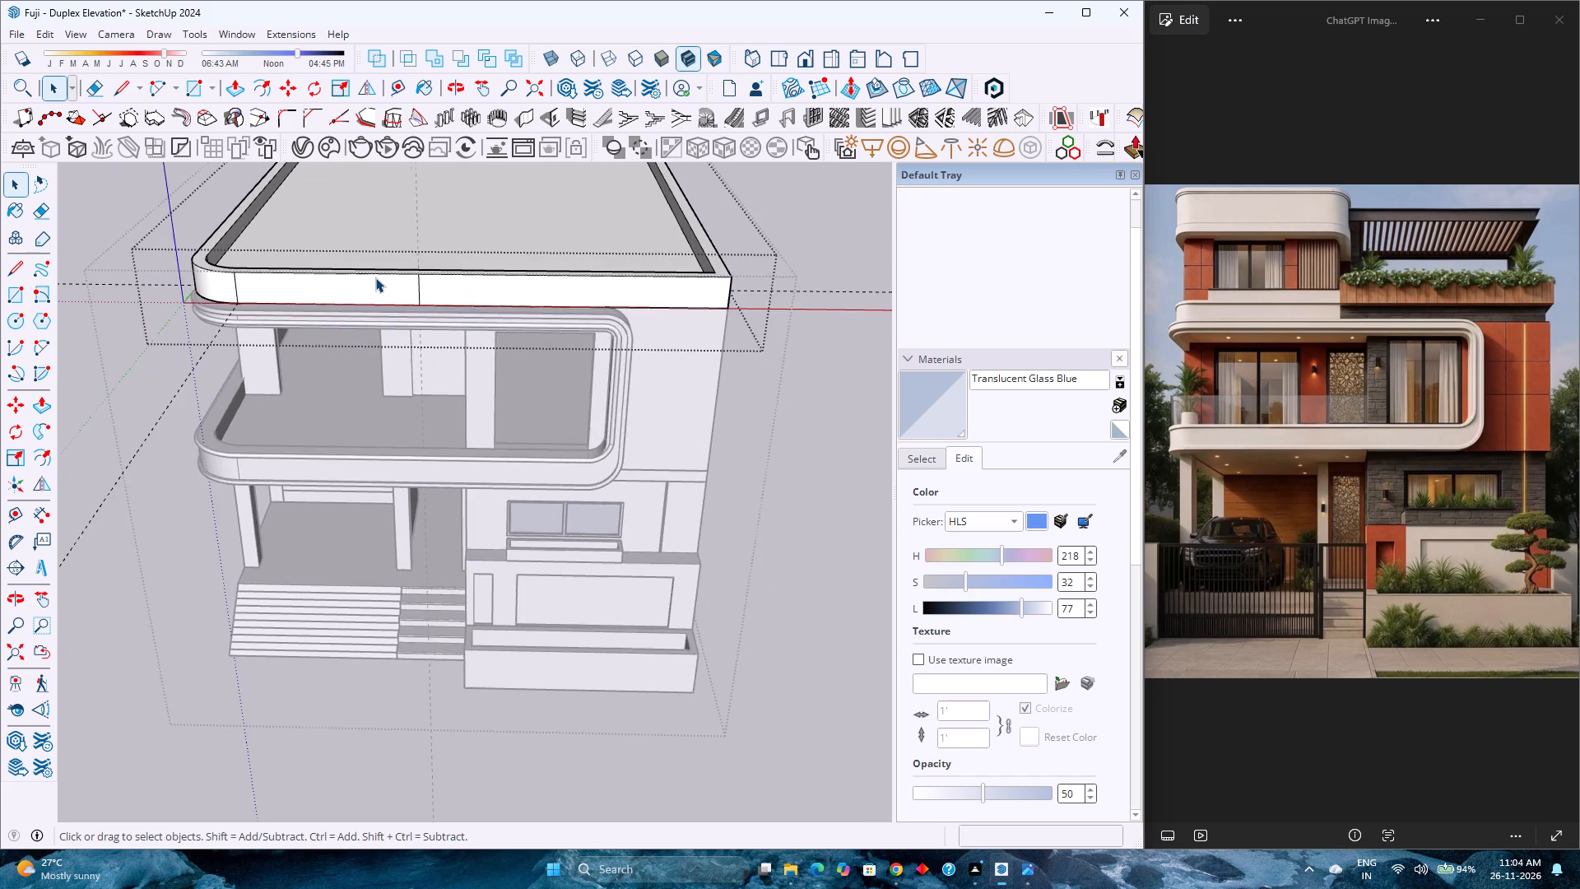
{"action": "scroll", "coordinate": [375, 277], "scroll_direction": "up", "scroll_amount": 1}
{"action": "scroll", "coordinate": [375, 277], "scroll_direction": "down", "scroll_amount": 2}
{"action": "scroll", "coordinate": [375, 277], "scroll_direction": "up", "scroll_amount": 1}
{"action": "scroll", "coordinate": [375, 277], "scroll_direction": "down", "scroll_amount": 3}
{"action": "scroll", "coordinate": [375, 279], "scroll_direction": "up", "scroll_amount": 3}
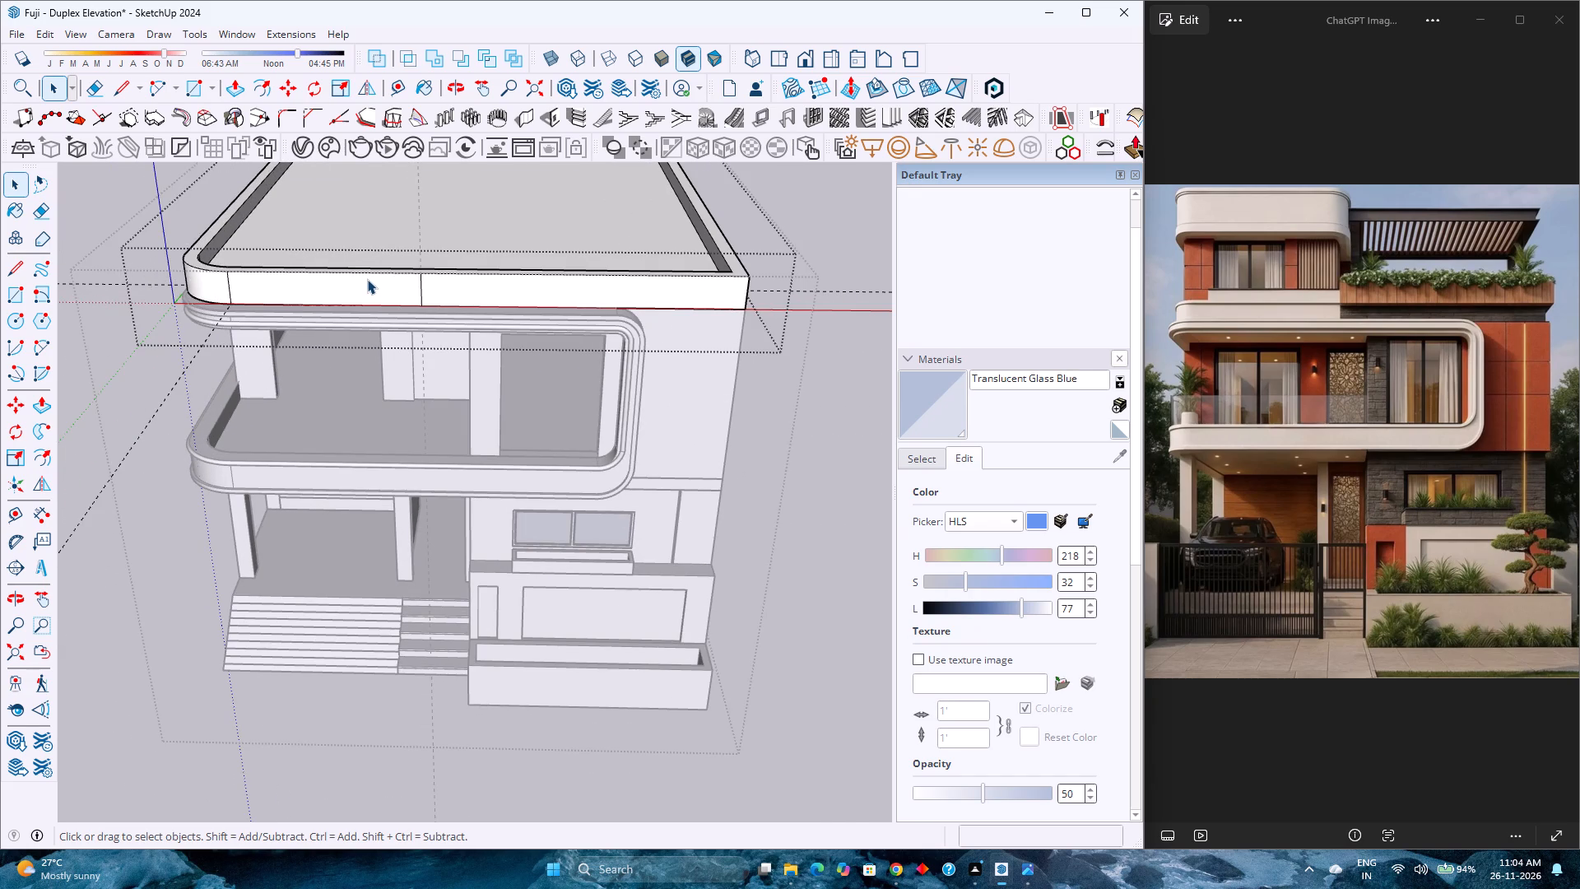
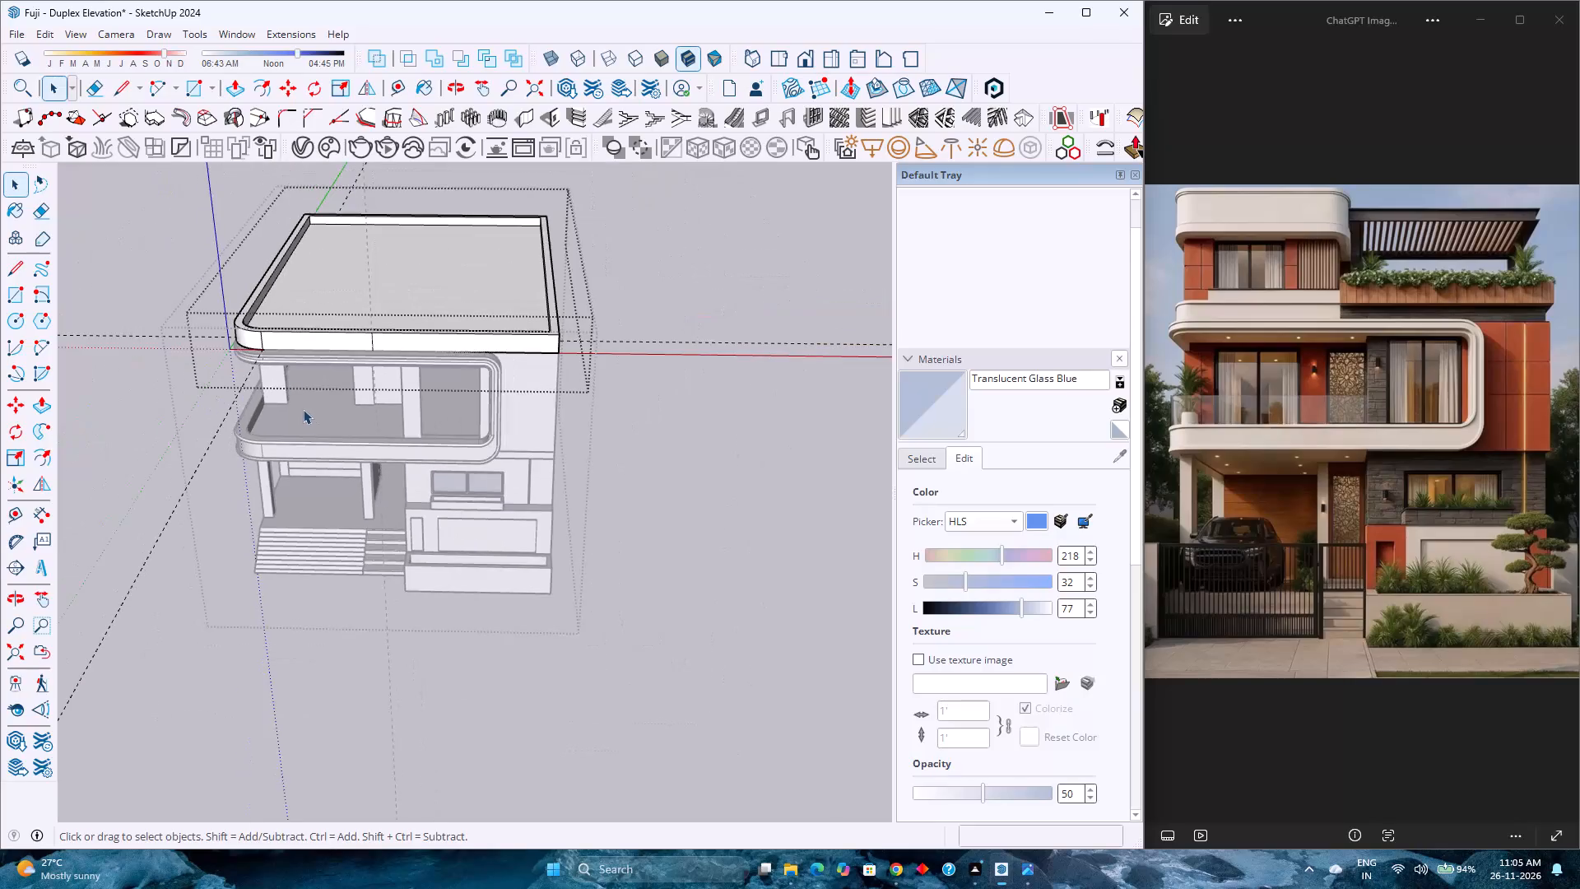
Draw a 2" by 2" square profile projecting outward from the parapet's top edge at the rear corner of the left side wall.
{"action": "scroll", "coordinate": [270, 321], "scroll_direction": "up", "scroll_amount": 7}
{"action": "scroll", "coordinate": [270, 321], "scroll_direction": "down", "scroll_amount": 4}
{"action": "middle_click_drag", "start_coordinate": [270, 321], "coordinate": [575, 231]}
{"action": "scroll", "coordinate": [426, 271], "scroll_direction": "up", "scroll_amount": 4}
{"action": "scroll", "coordinate": [416, 277], "scroll_direction": "down", "scroll_amount": 5}
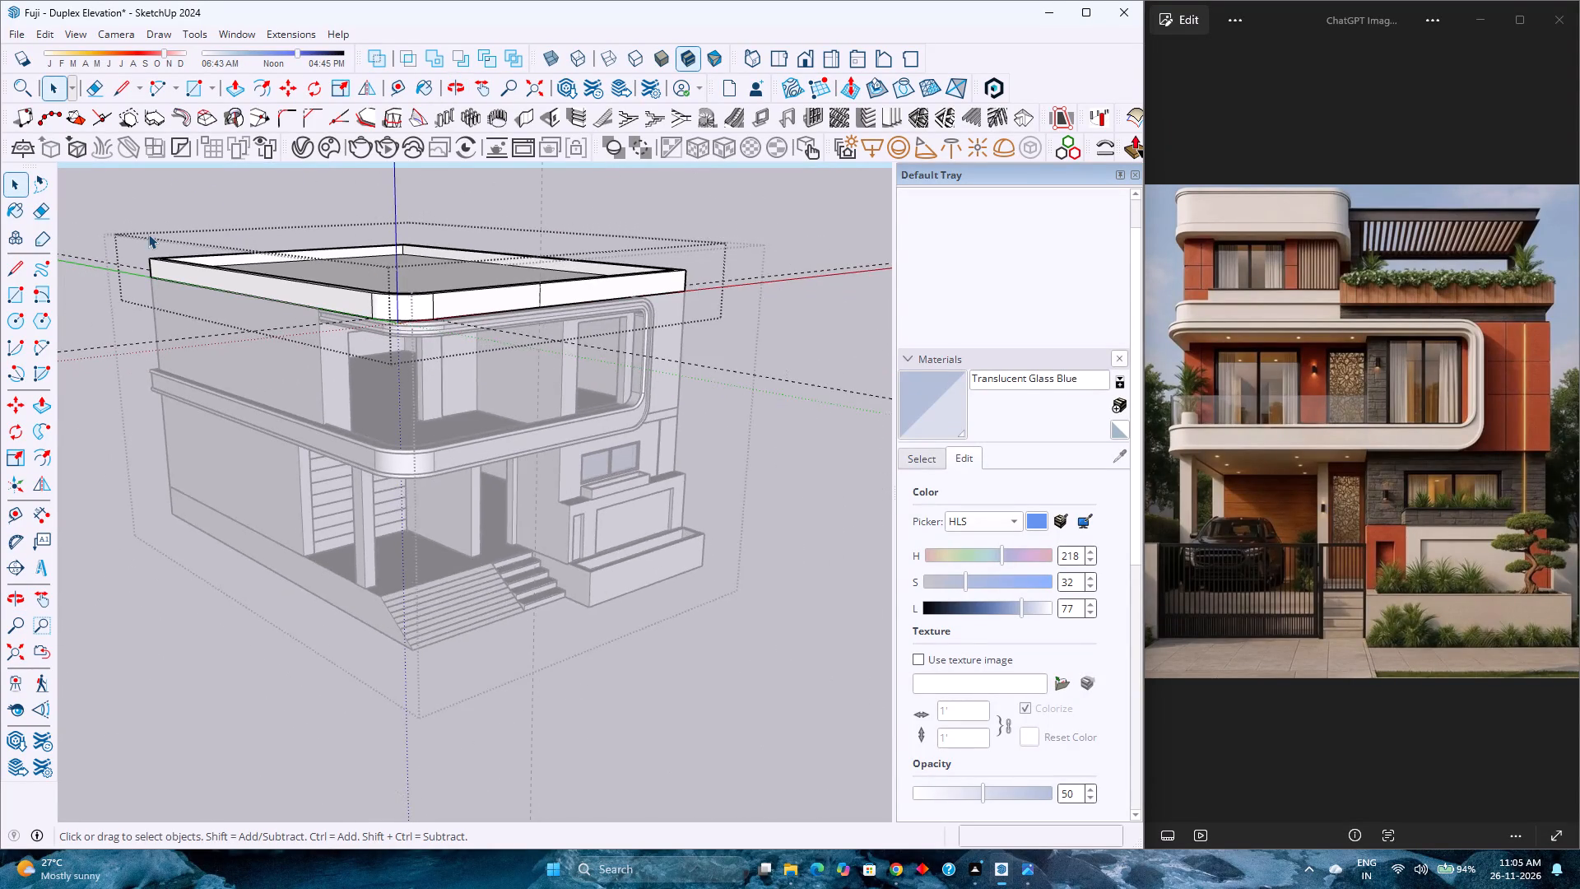
{"action": "scroll", "coordinate": [148, 234], "scroll_direction": "up", "scroll_amount": 4}
{"action": "middle_click_drag", "start_coordinate": [142, 237], "coordinate": [496, 263]}
{"action": "scroll", "coordinate": [143, 293], "scroll_direction": "up", "scroll_amount": 5}
{"action": "middle_click_drag", "start_coordinate": [142, 305], "coordinate": [481, 309]}
{"action": "middle_click", "coordinate": [481, 309]}
{"action": "scroll", "coordinate": [630, 325], "scroll_direction": "up", "scroll_amount": 7}
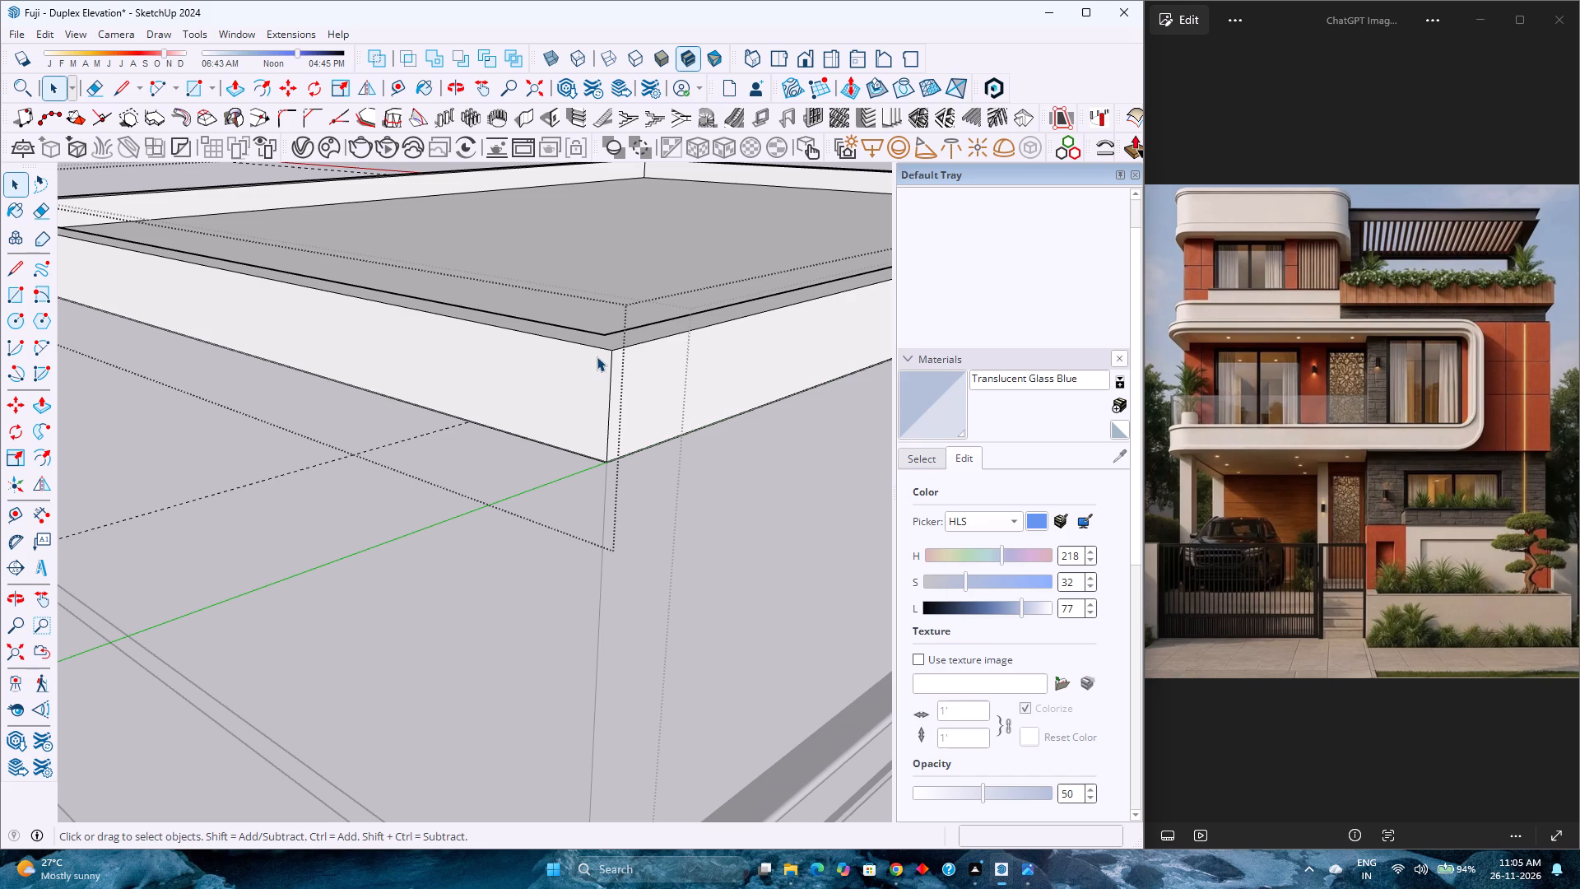
{"action": "left_click", "coordinate": [125, 91]}
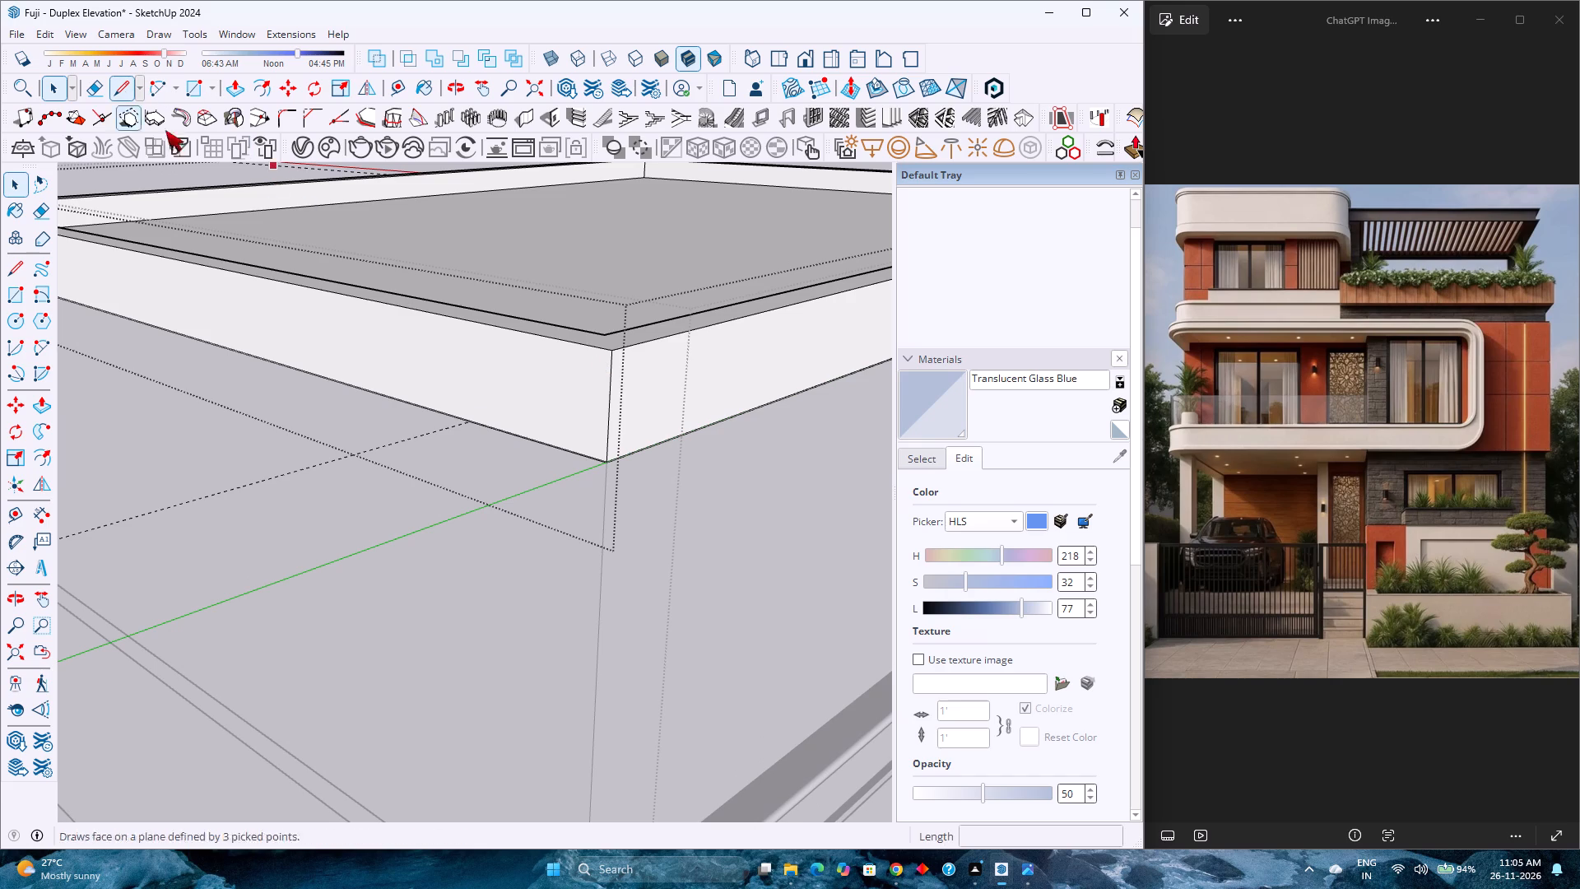
{"action": "scroll", "coordinate": [611, 359], "scroll_direction": "up", "scroll_amount": 7}
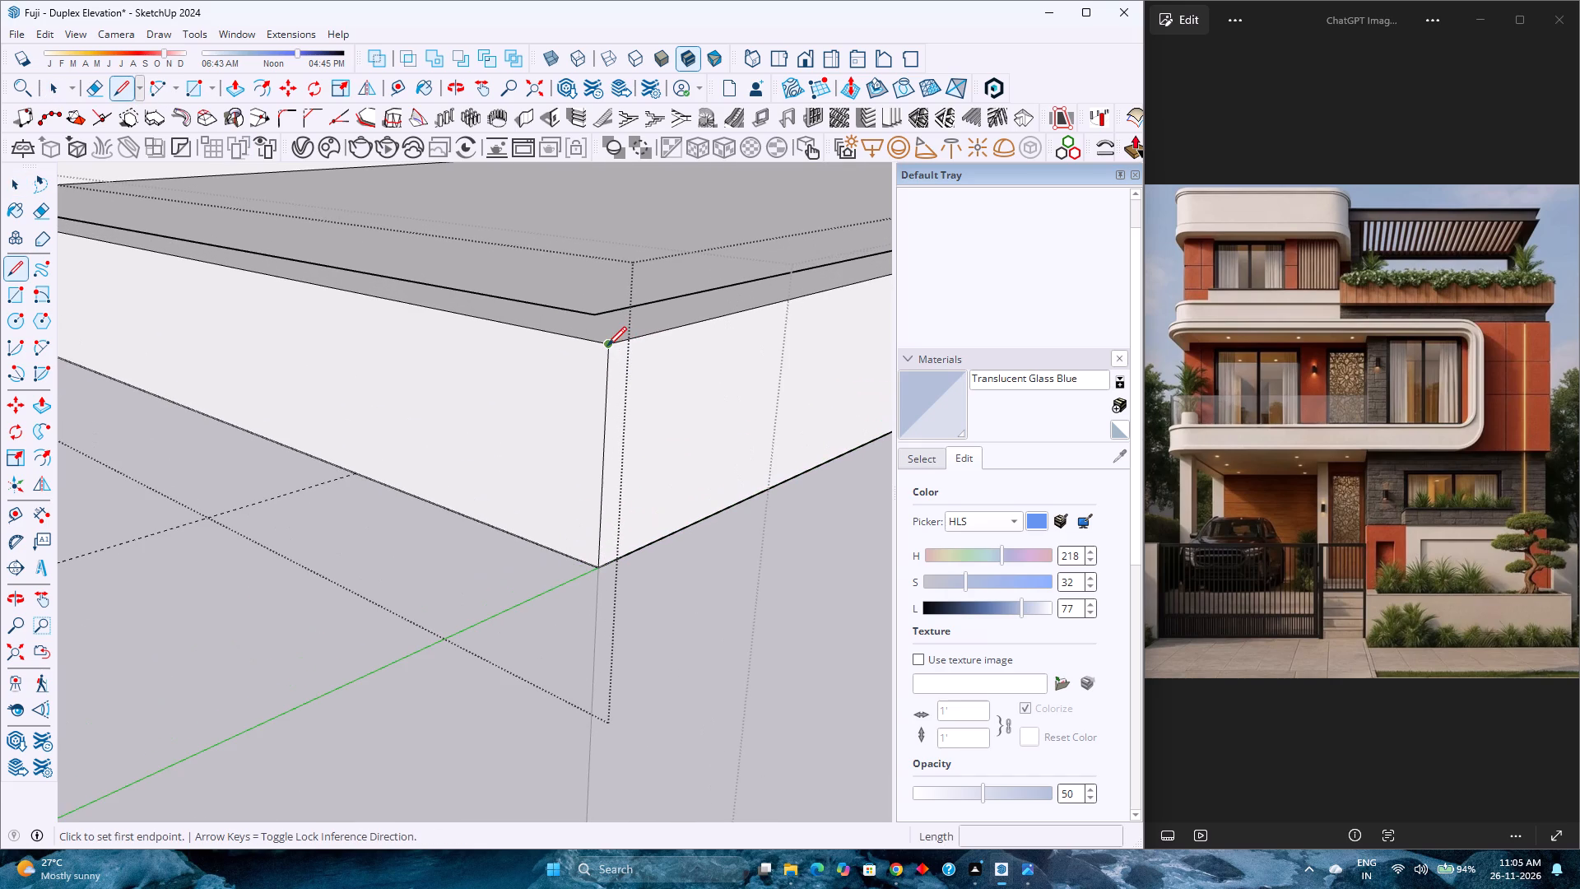
{"action": "left_click", "coordinate": [607, 346]}
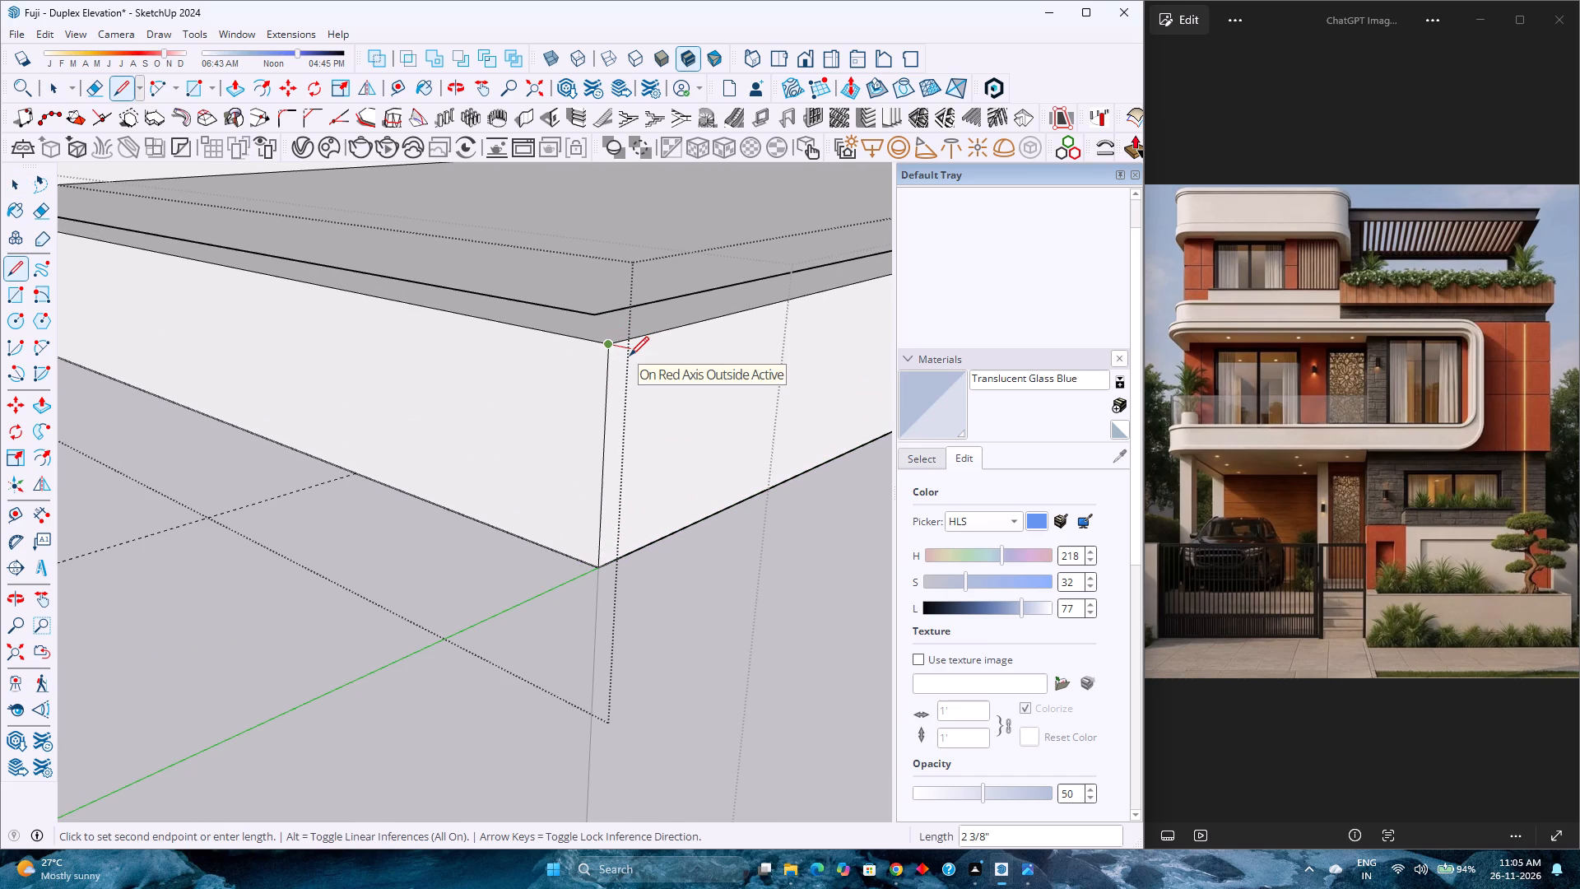
{"action": "key", "text": "2"}
{"action": "key", "text": "Return"}
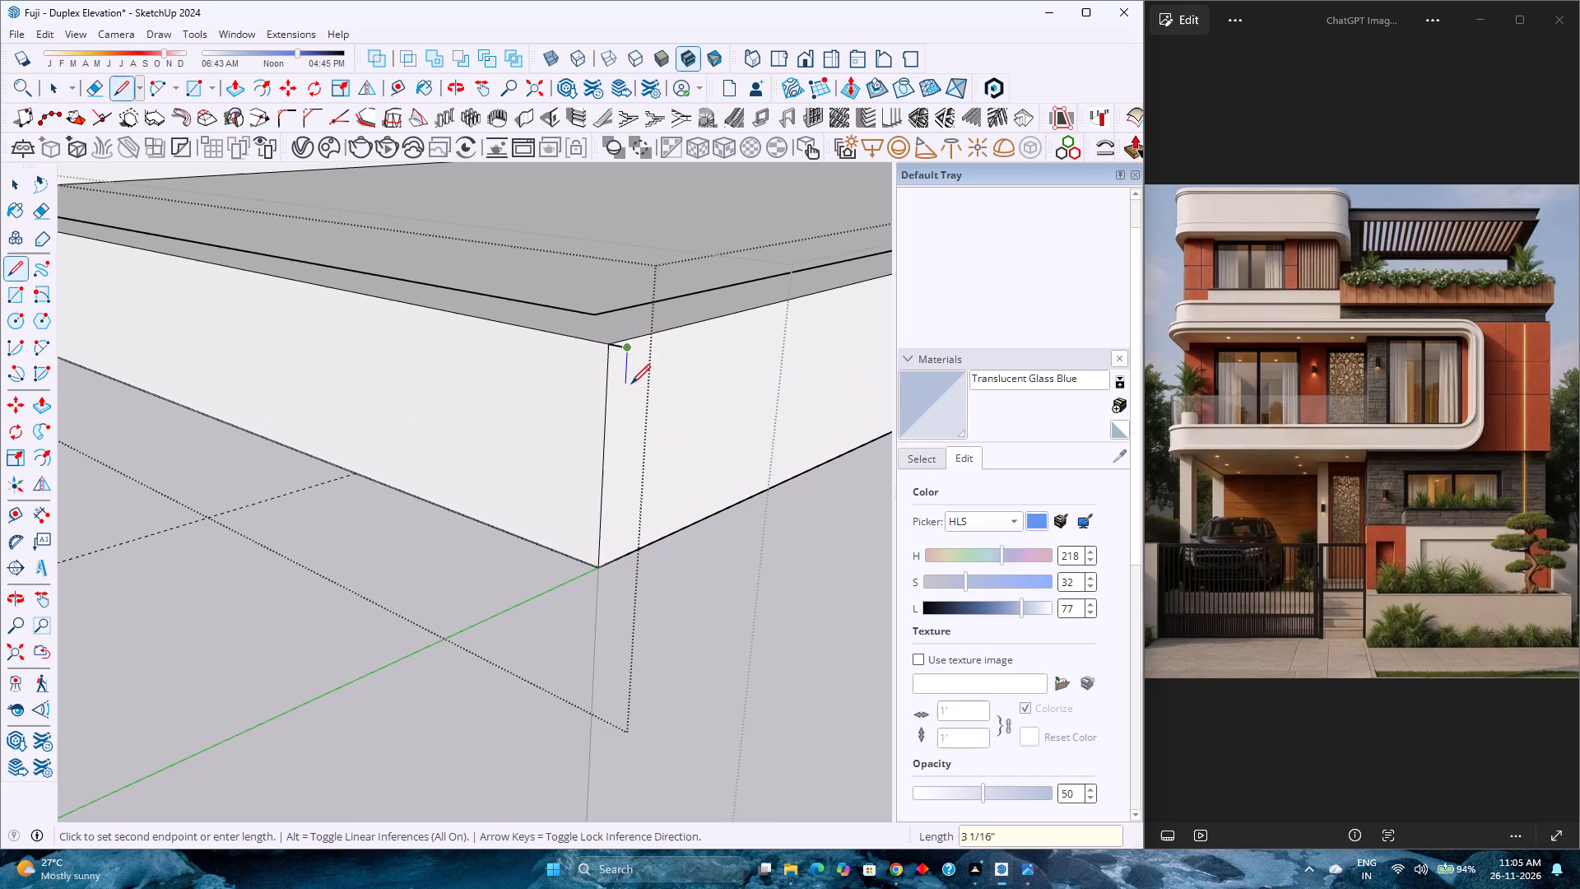
{"action": "key", "text": "2"}
{"action": "key", "text": "Return"}
{"action": "scroll", "coordinate": [628, 382], "scroll_direction": "up", "scroll_amount": 4}
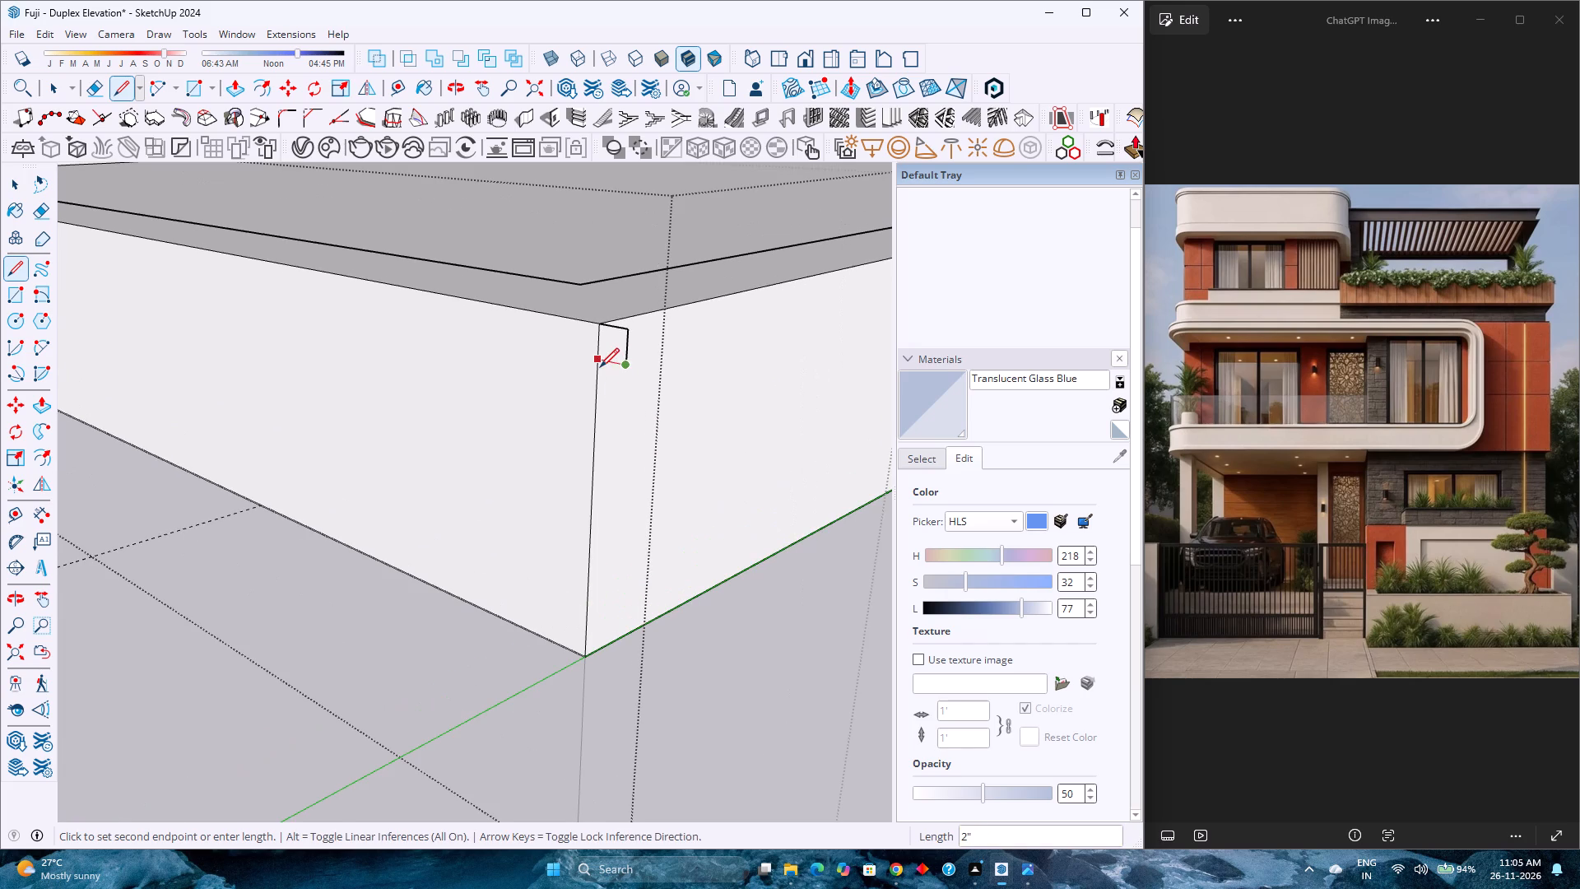
{"action": "left_click", "coordinate": [600, 367]}
{"action": "scroll", "coordinate": [569, 379], "scroll_direction": "down", "scroll_amount": 3}
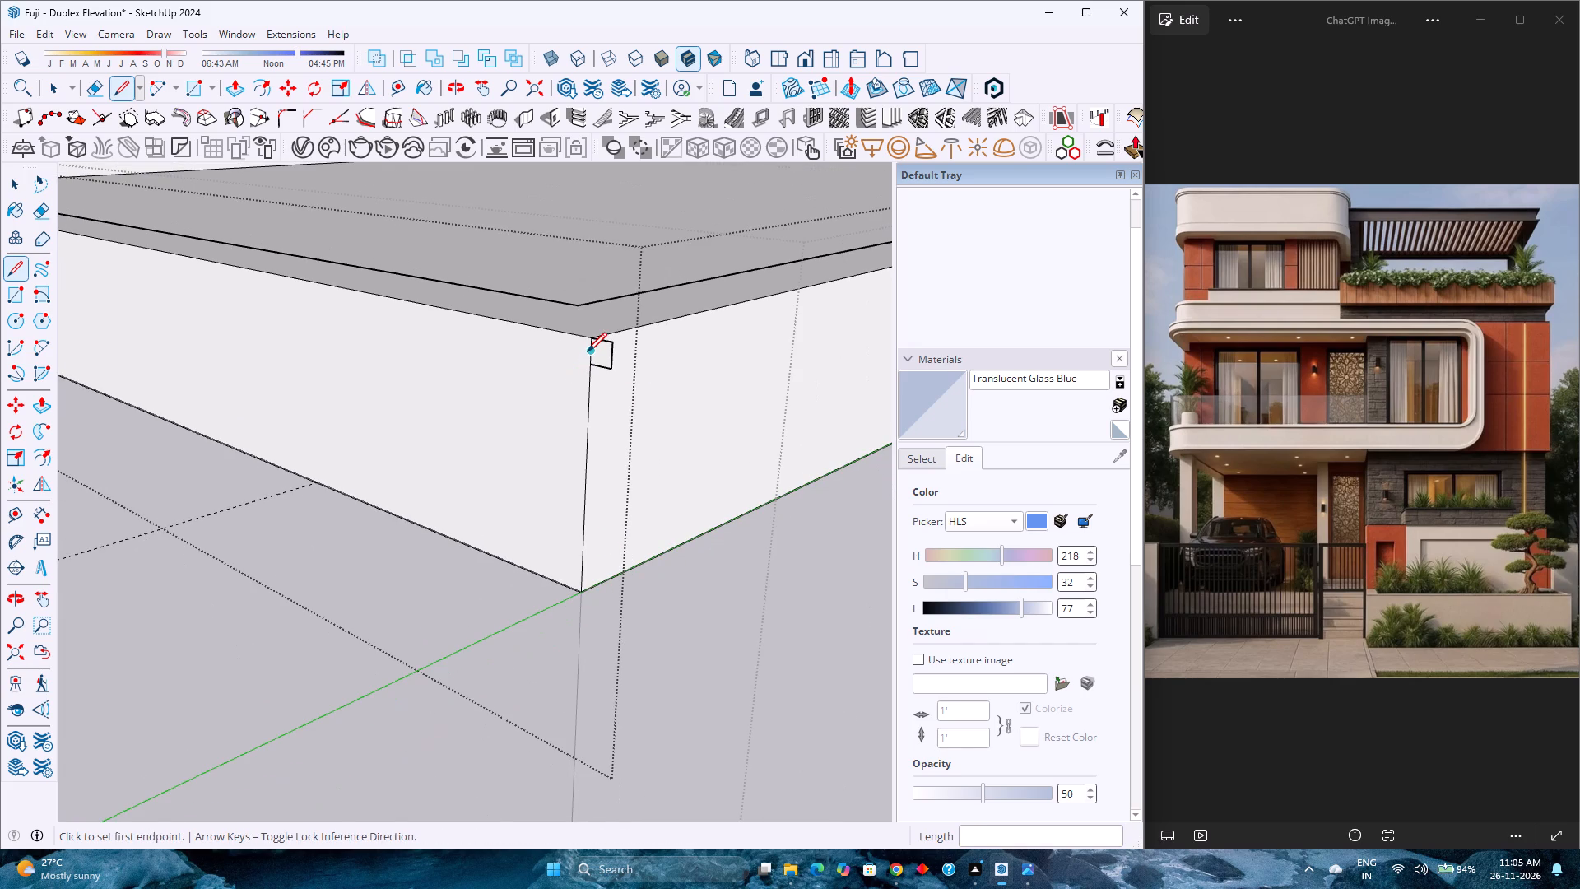
{"action": "scroll", "coordinate": [588, 351], "scroll_direction": "up", "scroll_amount": 3}
{"action": "key", "text": "space"}
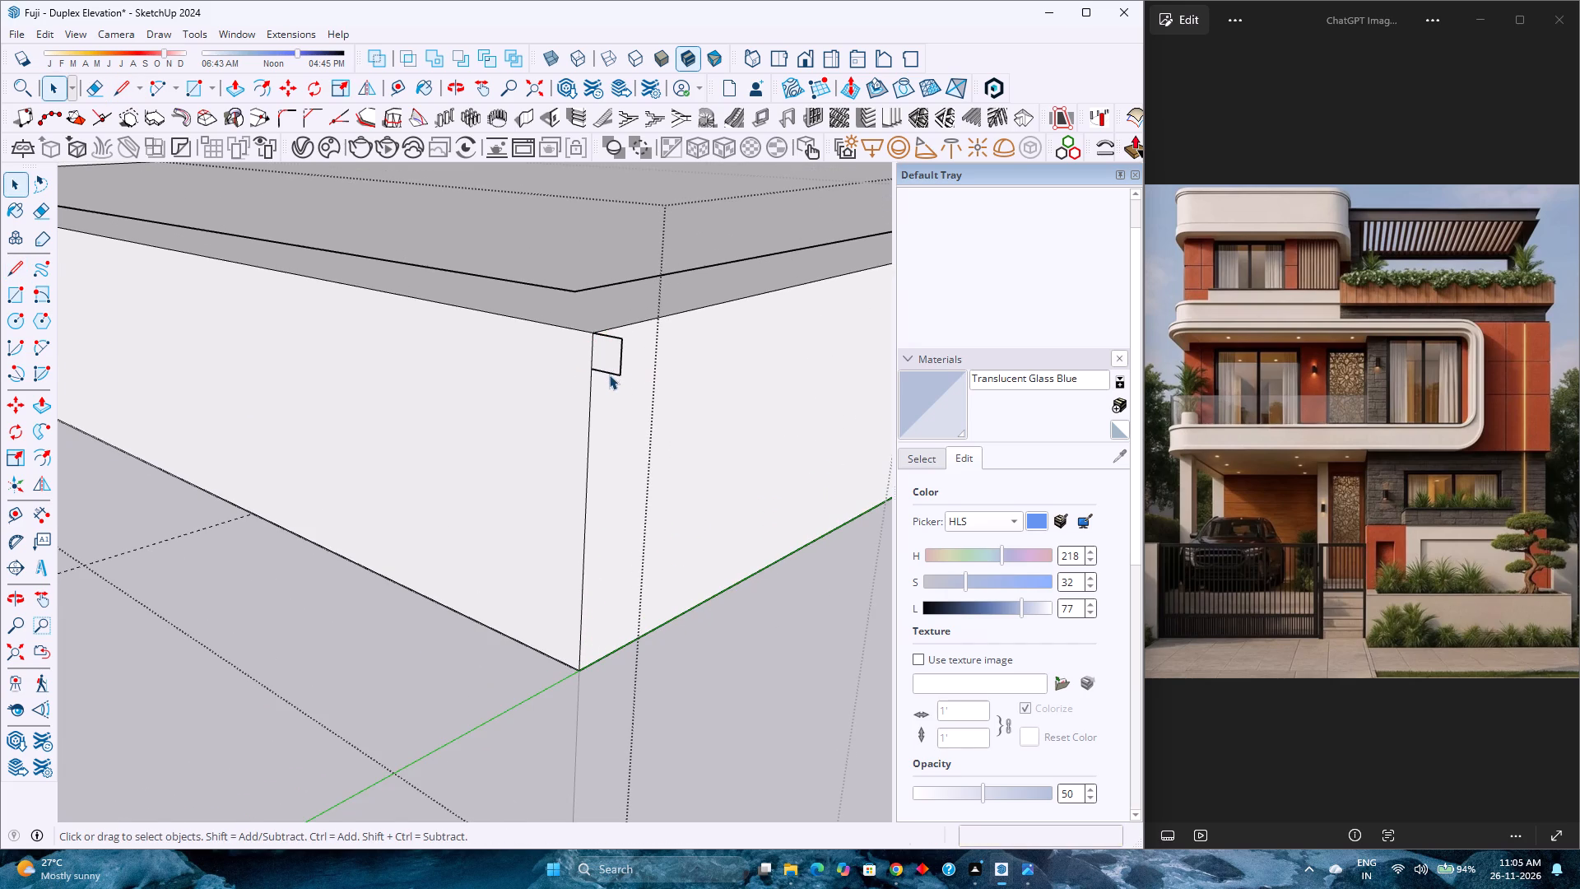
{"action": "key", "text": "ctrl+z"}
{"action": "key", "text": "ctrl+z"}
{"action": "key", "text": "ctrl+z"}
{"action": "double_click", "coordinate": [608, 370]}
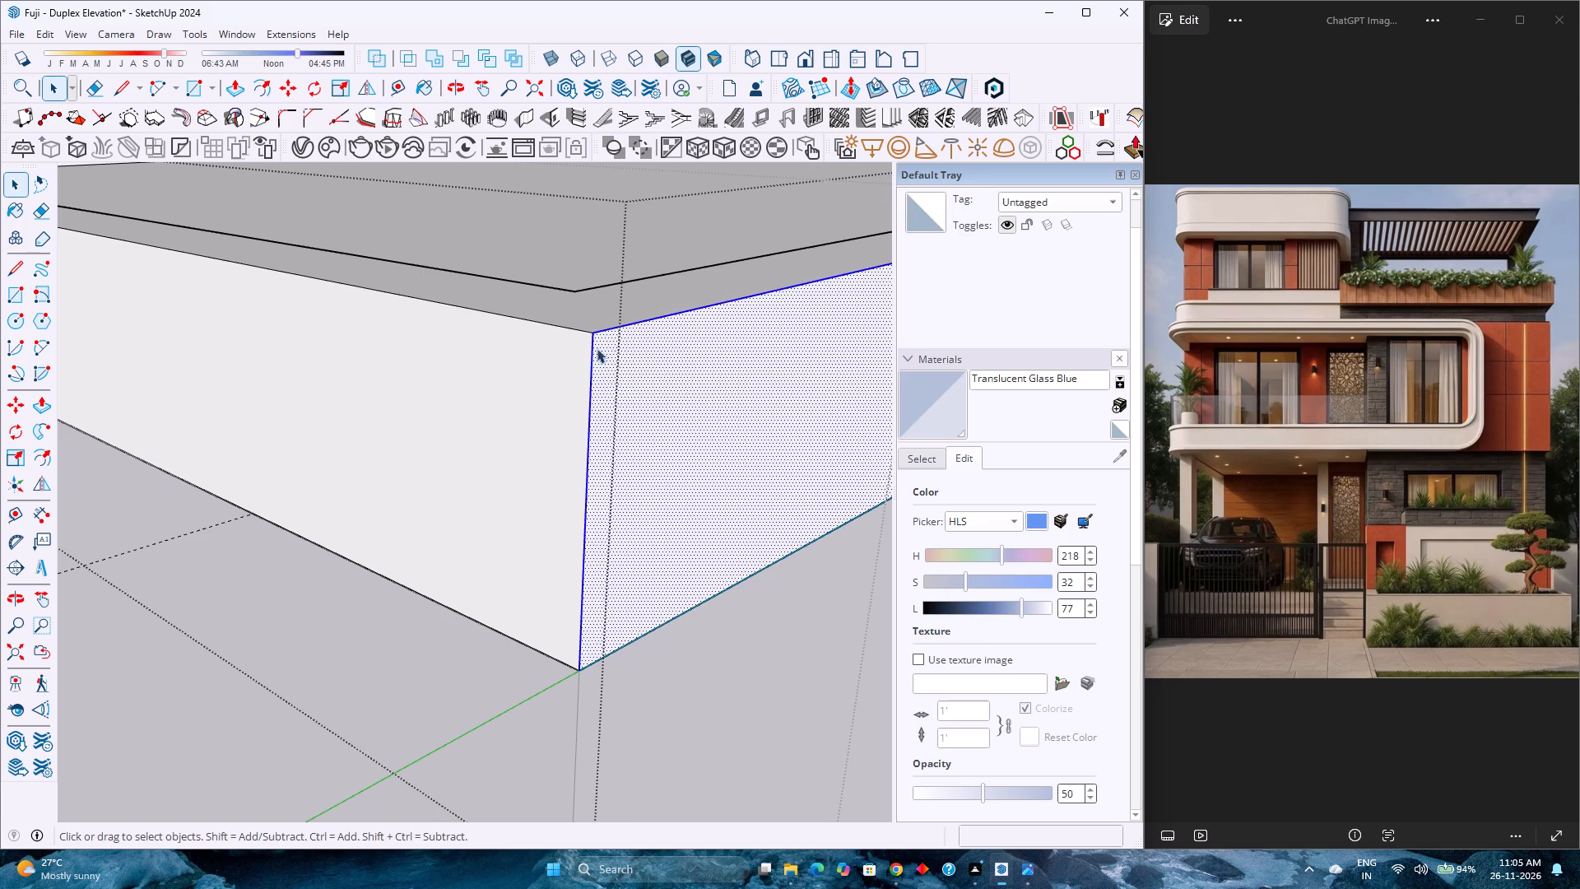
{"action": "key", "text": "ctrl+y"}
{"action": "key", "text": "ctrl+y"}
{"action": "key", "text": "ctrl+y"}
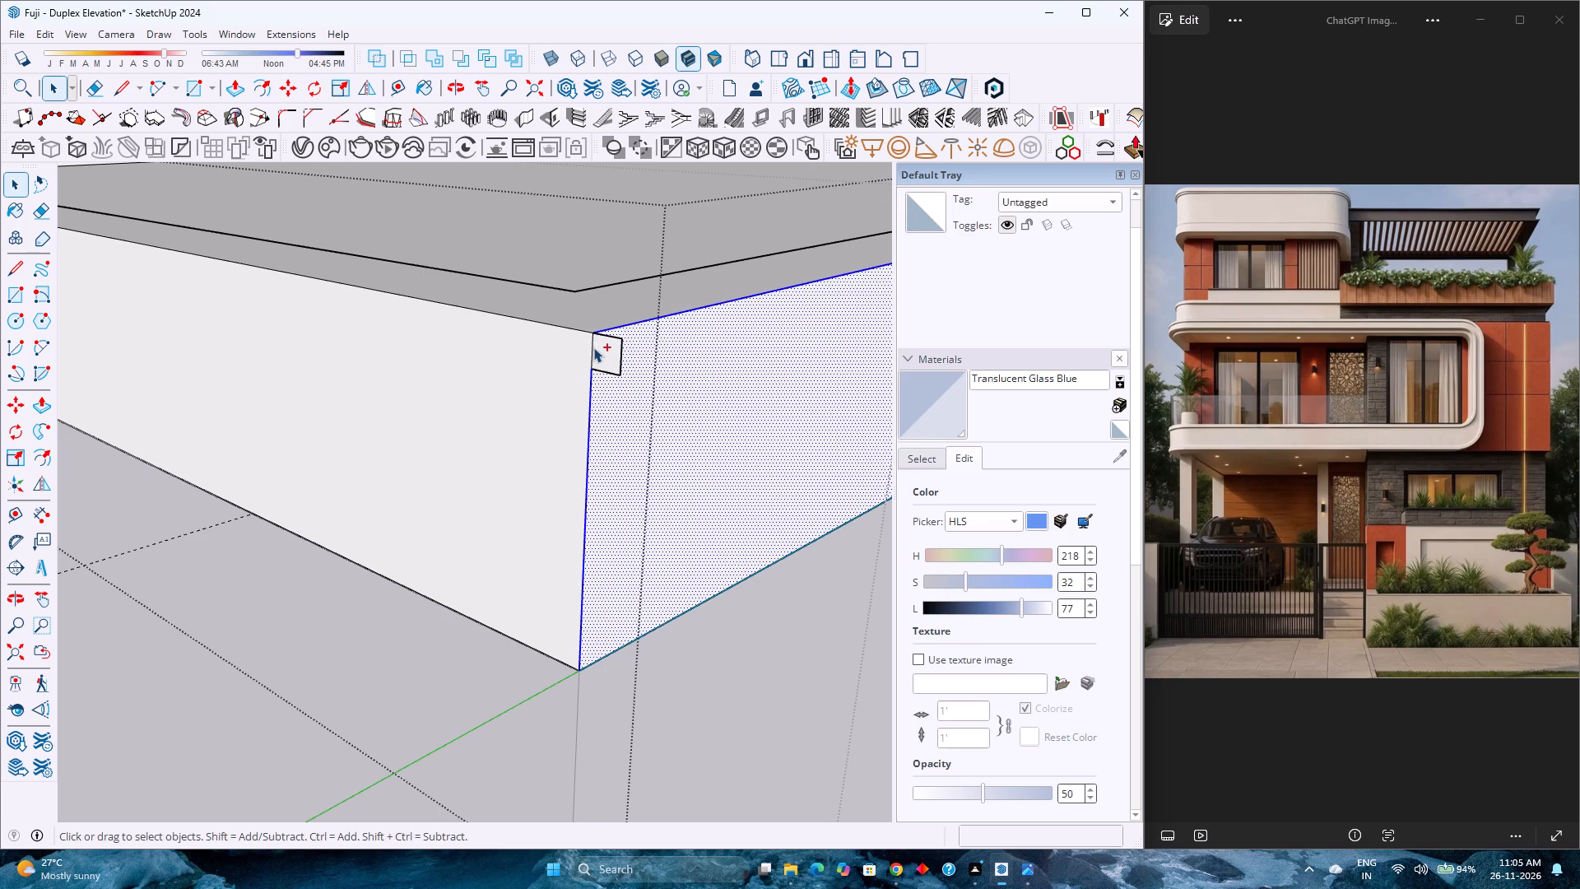
Extrude the square profile with Follow Me along the parapet's outer top edge, from the side through the rounded corner to the front's vertical dividing line.
{"action": "left_click", "coordinate": [613, 356]}
{"action": "scroll", "coordinate": [609, 357], "scroll_direction": "up", "scroll_amount": 3}
{"action": "middle_click_drag", "start_coordinate": [609, 361], "coordinate": [495, 383]}
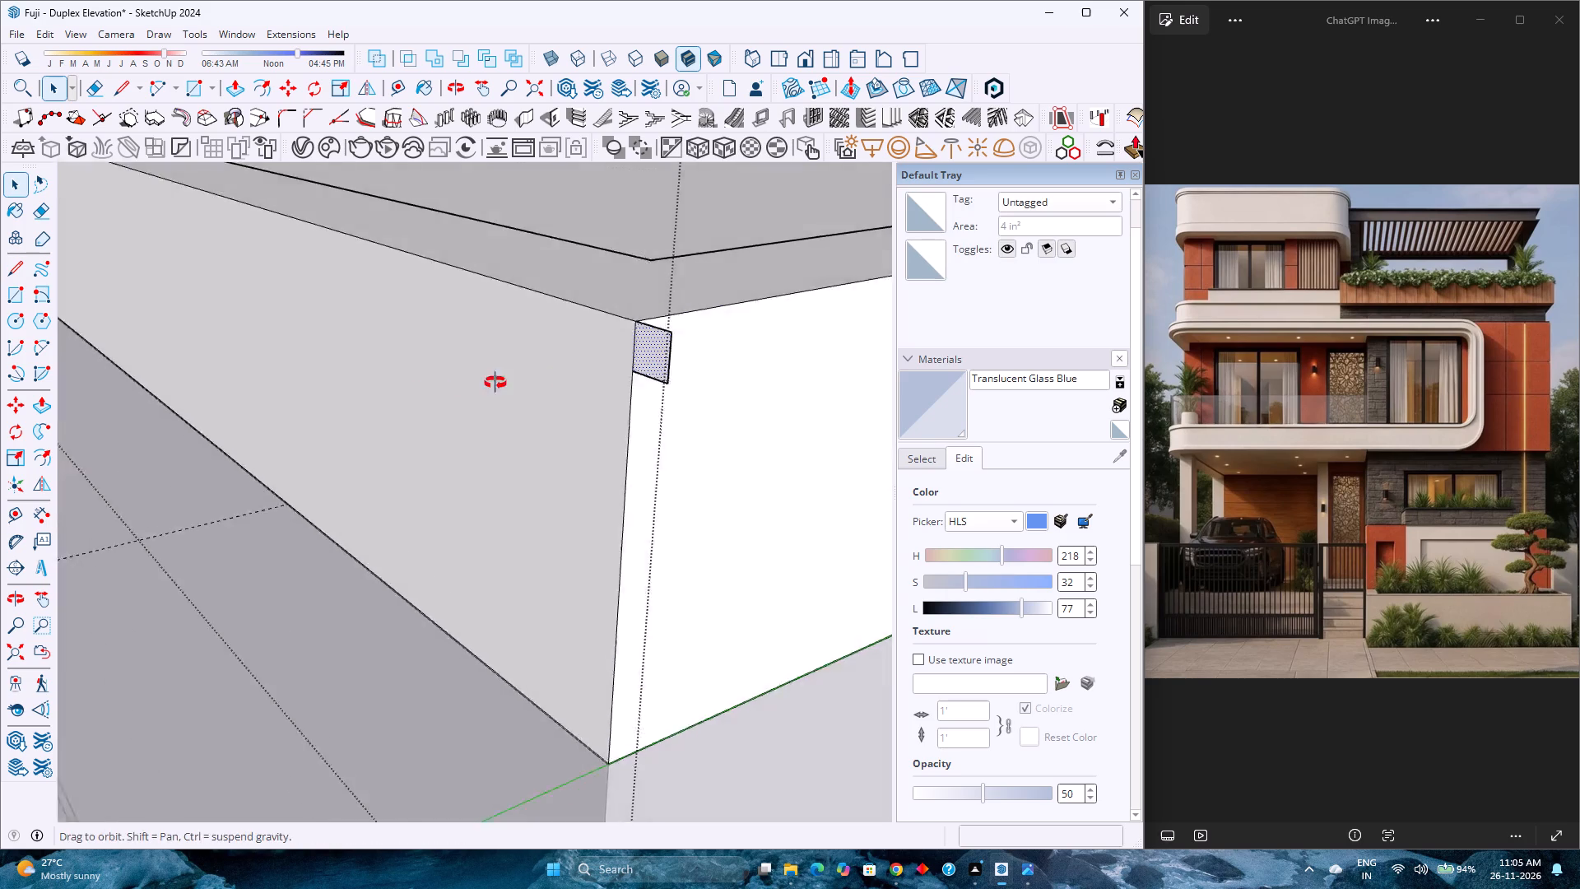
{"action": "middle_click_drag", "start_coordinate": [495, 383], "coordinate": [464, 385]}
{"action": "scroll", "coordinate": [435, 389], "scroll_direction": "down", "scroll_amount": 3}
{"action": "left_click", "coordinate": [688, 333]}
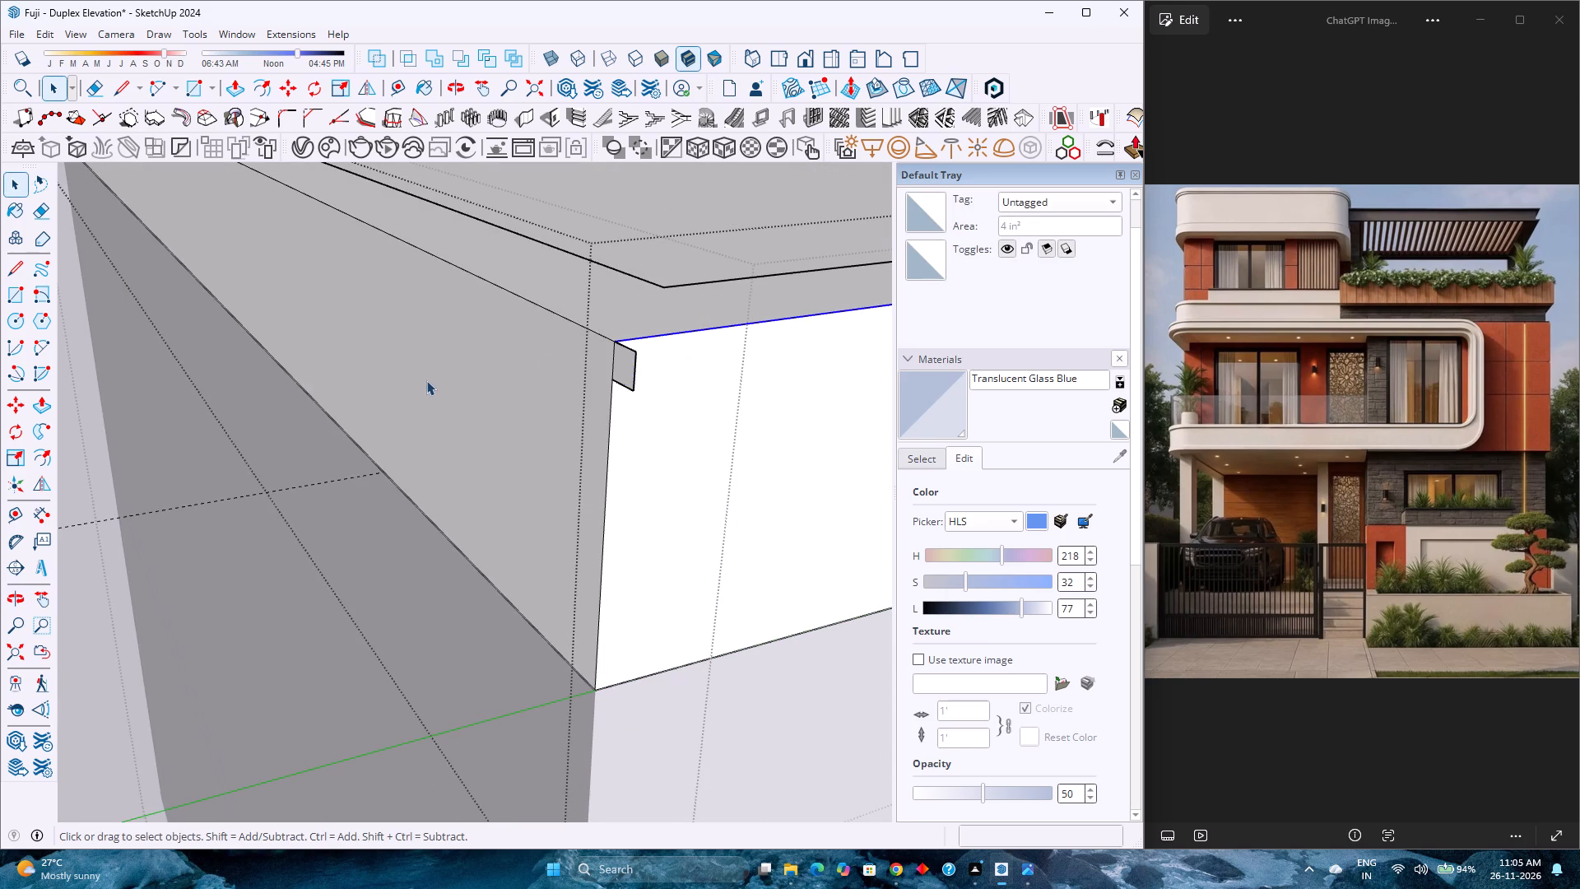
{"action": "scroll", "coordinate": [425, 380], "scroll_direction": "down", "scroll_amount": 15}
{"action": "middle_click_drag", "start_coordinate": [503, 377], "coordinate": [122, 455], "text": "shift"}
{"action": "middle_click", "coordinate": [117, 456], "text": "shift"}
{"action": "scroll", "coordinate": [353, 437], "scroll_direction": "down", "scroll_amount": 4}
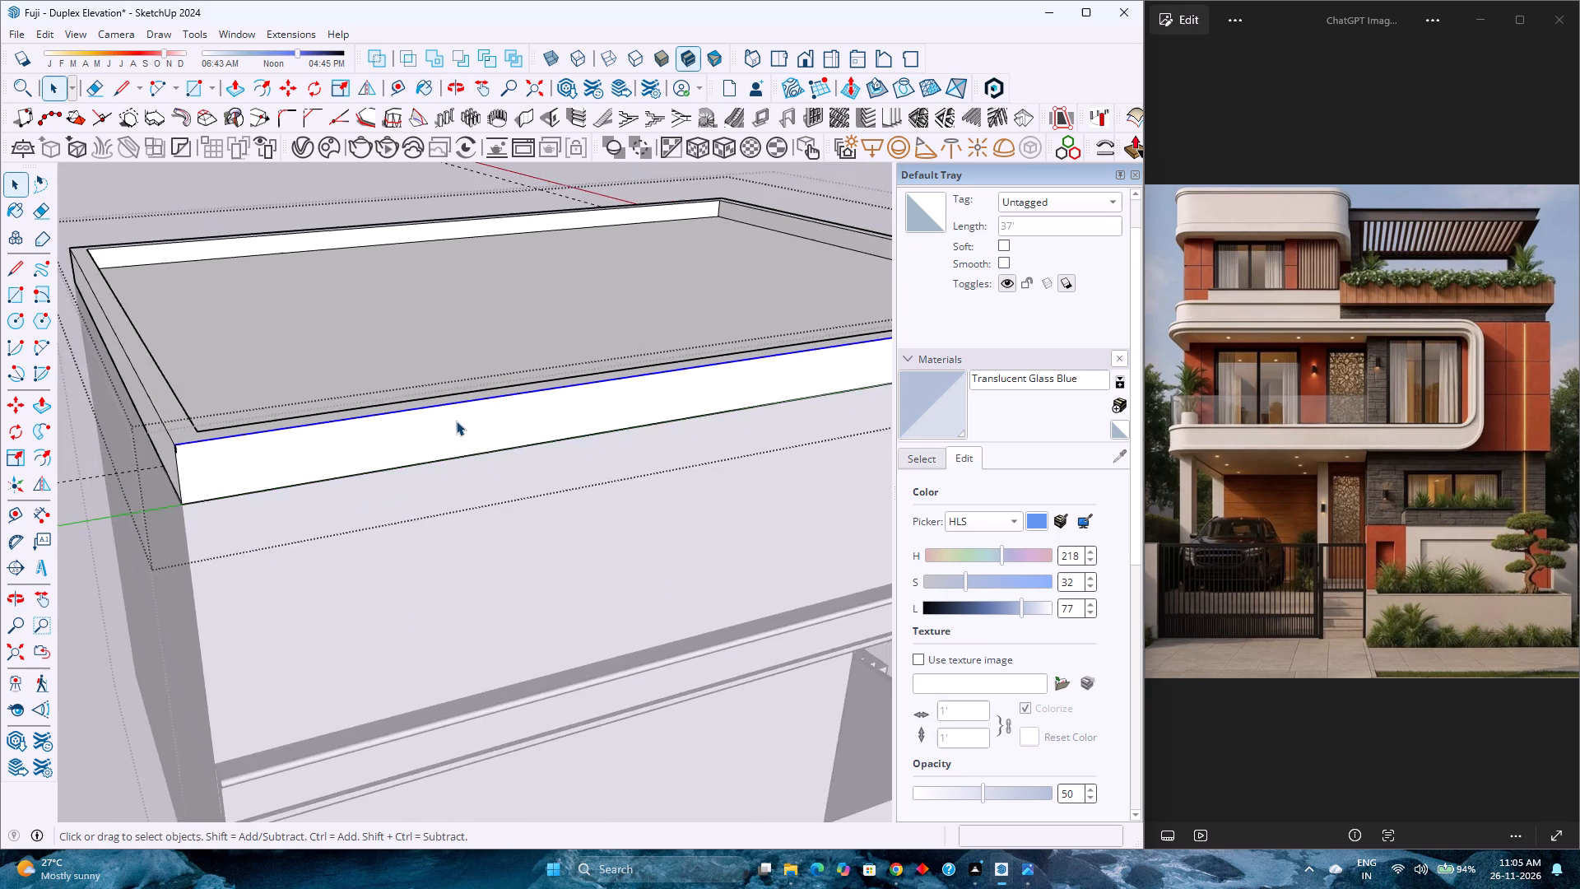
{"action": "middle_click_drag", "start_coordinate": [448, 426], "coordinate": [230, 477]}
{"action": "scroll", "coordinate": [230, 477], "scroll_direction": "down", "scroll_amount": 6}
{"action": "middle_click_drag", "start_coordinate": [579, 455], "coordinate": [305, 454], "text": "shift"}
{"action": "scroll", "coordinate": [559, 446], "scroll_direction": "up", "scroll_amount": 2}
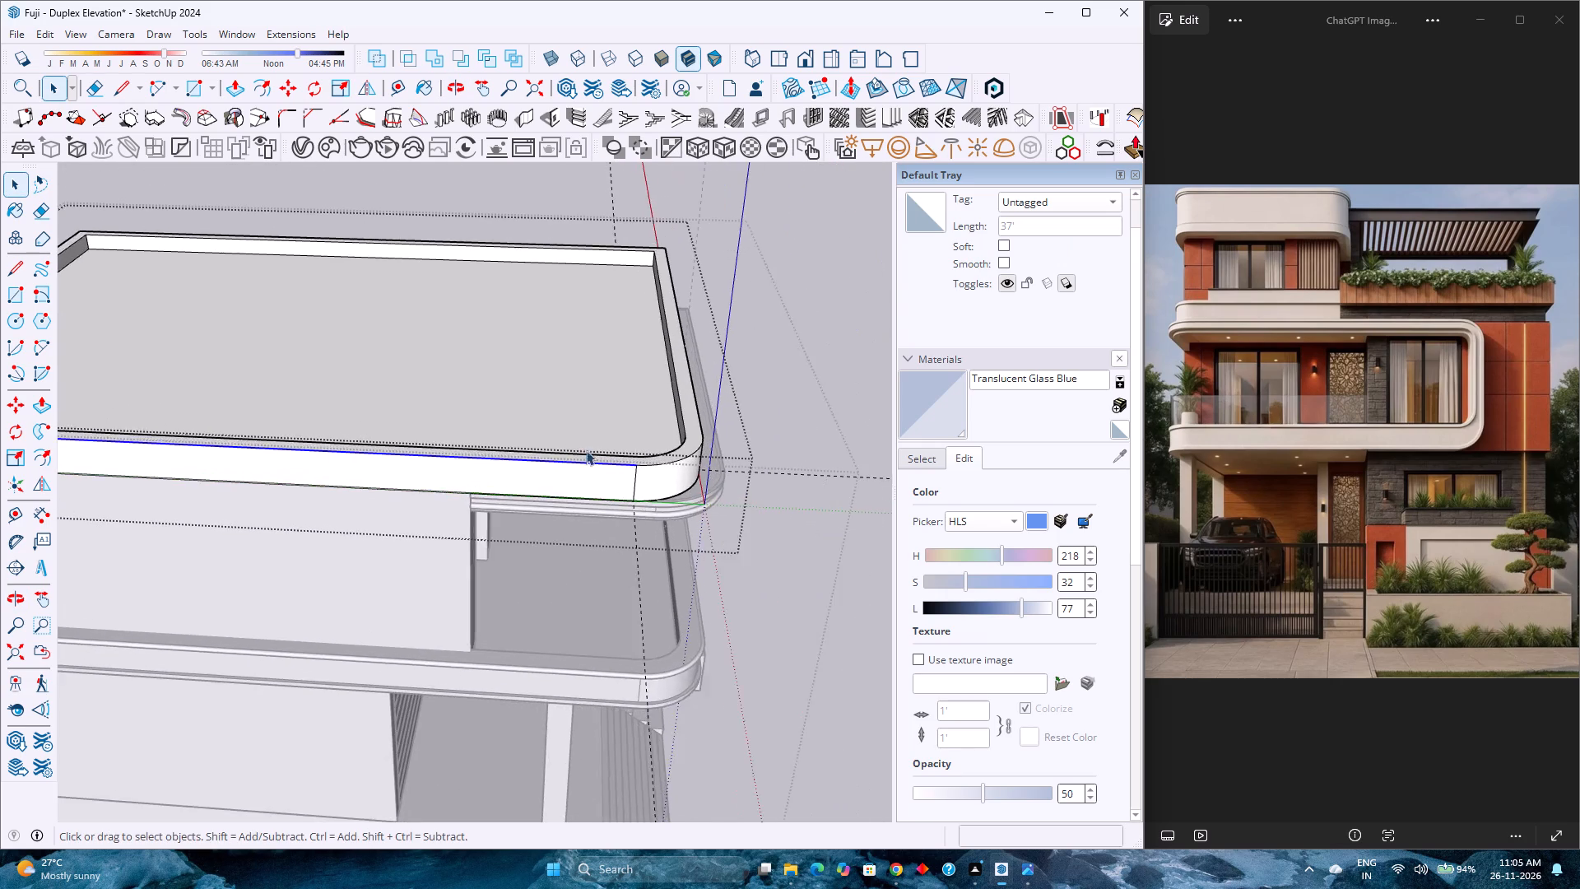
{"action": "scroll", "coordinate": [586, 450], "scroll_direction": "up", "scroll_amount": 5}
{"action": "left_click", "coordinate": [688, 468], "text": "ctrl"}
{"action": "middle_click_drag", "start_coordinate": [699, 468], "coordinate": [610, 490]}
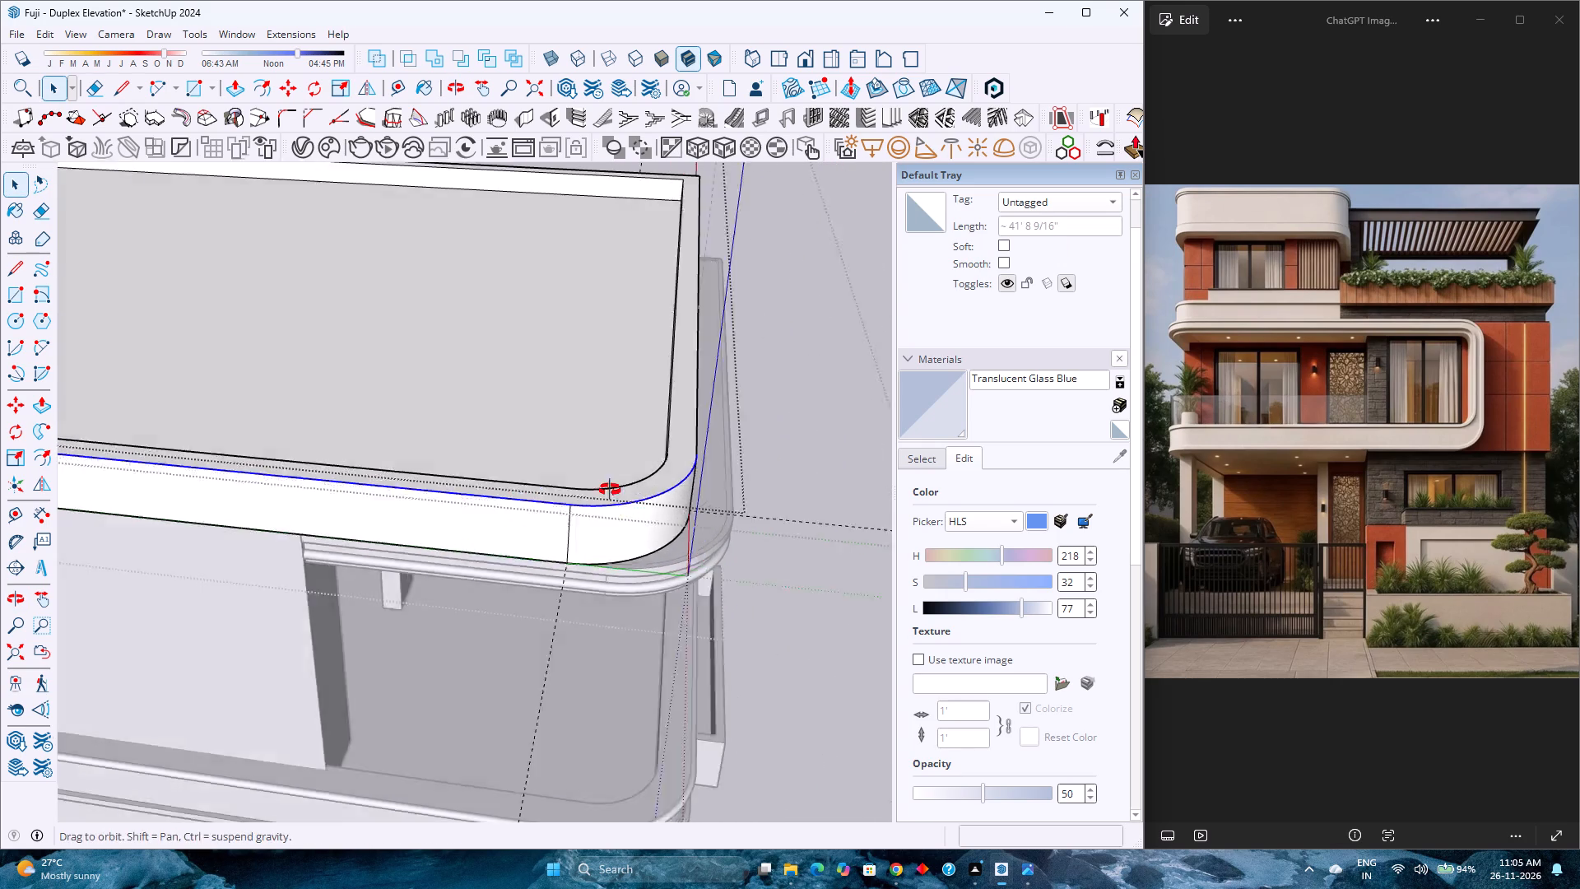
{"action": "middle_click_drag", "start_coordinate": [610, 490], "coordinate": [498, 497]}
{"action": "left_click", "coordinate": [447, 467], "text": "ctrl"}
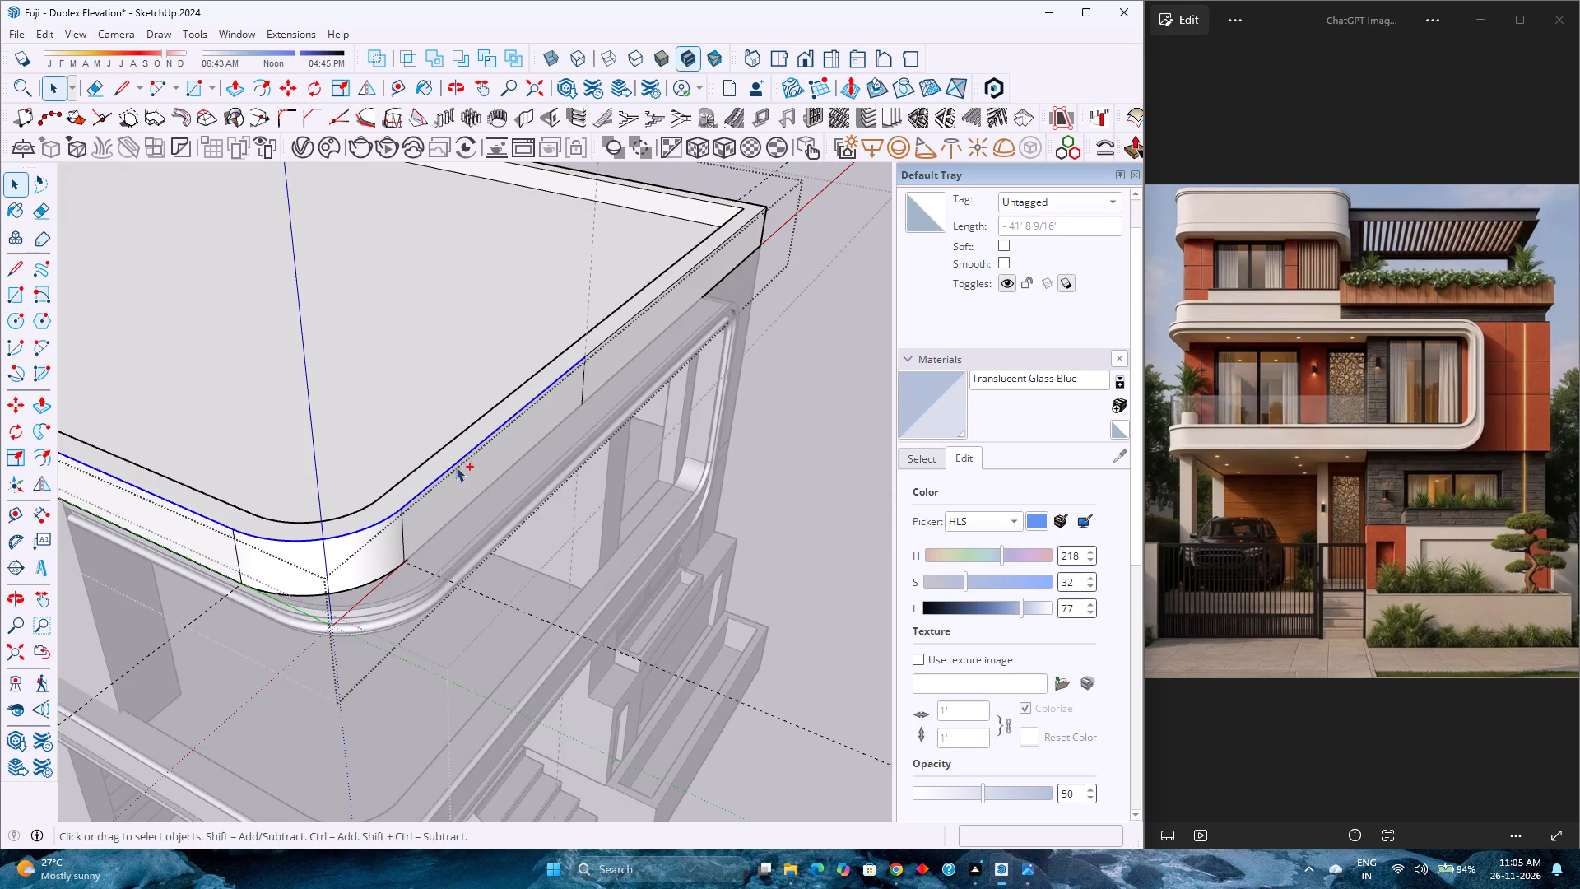
{"action": "scroll", "coordinate": [547, 464], "scroll_direction": "down", "scroll_amount": 8}
{"action": "middle_click_drag", "start_coordinate": [486, 478], "coordinate": [807, 444]}
{"action": "scroll", "coordinate": [651, 423], "scroll_direction": "down", "scroll_amount": 2}
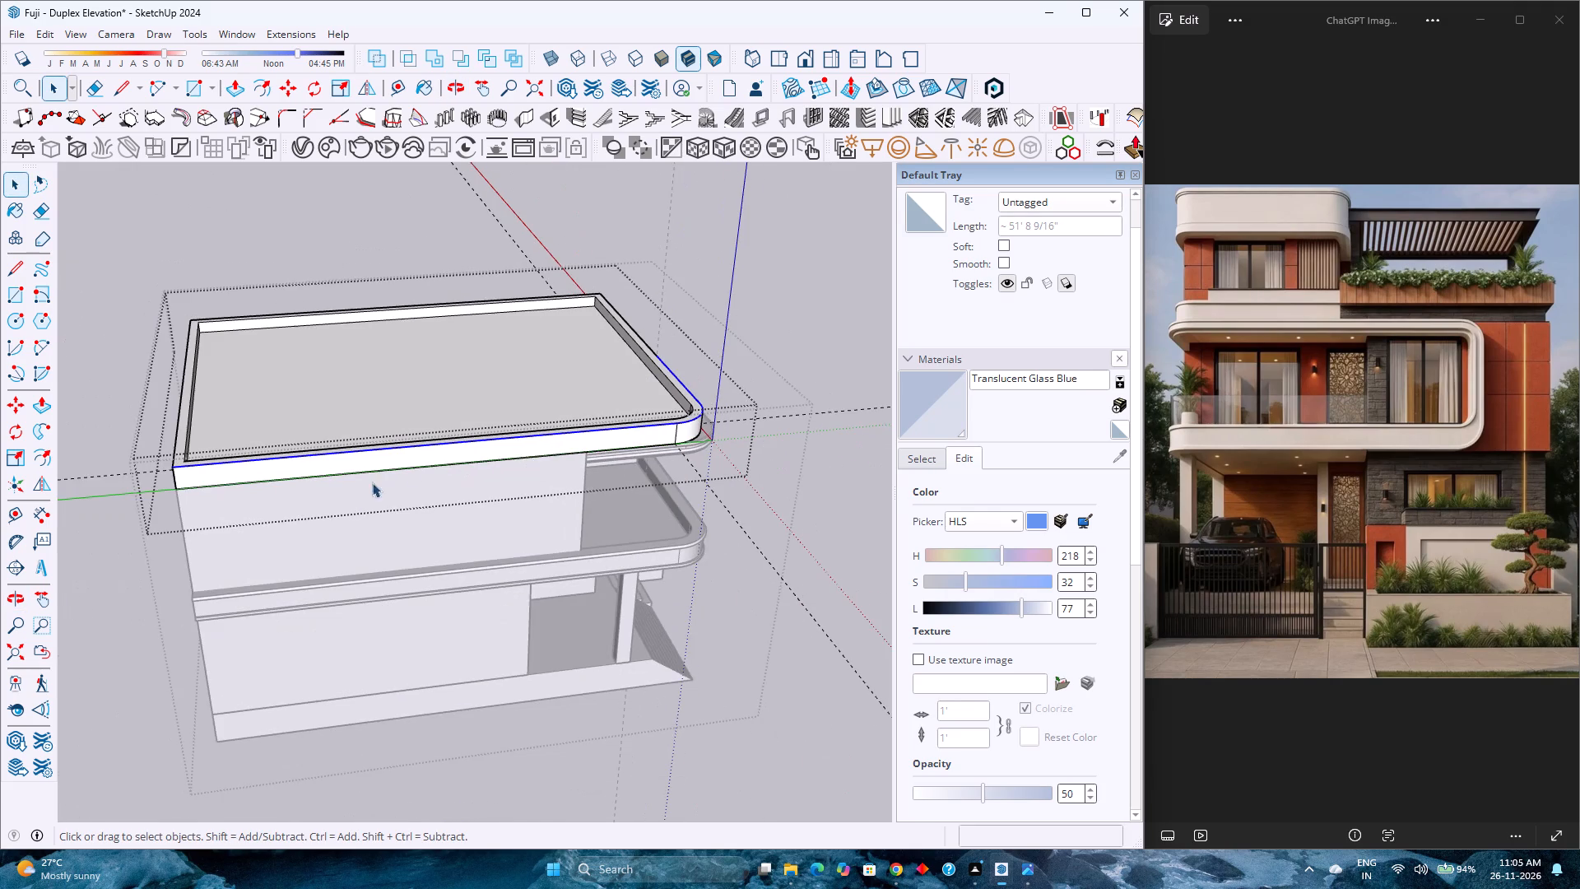
{"action": "scroll", "coordinate": [109, 477], "scroll_direction": "up", "scroll_amount": 8}
{"action": "middle_click_drag", "start_coordinate": [180, 470], "coordinate": [426, 426]}
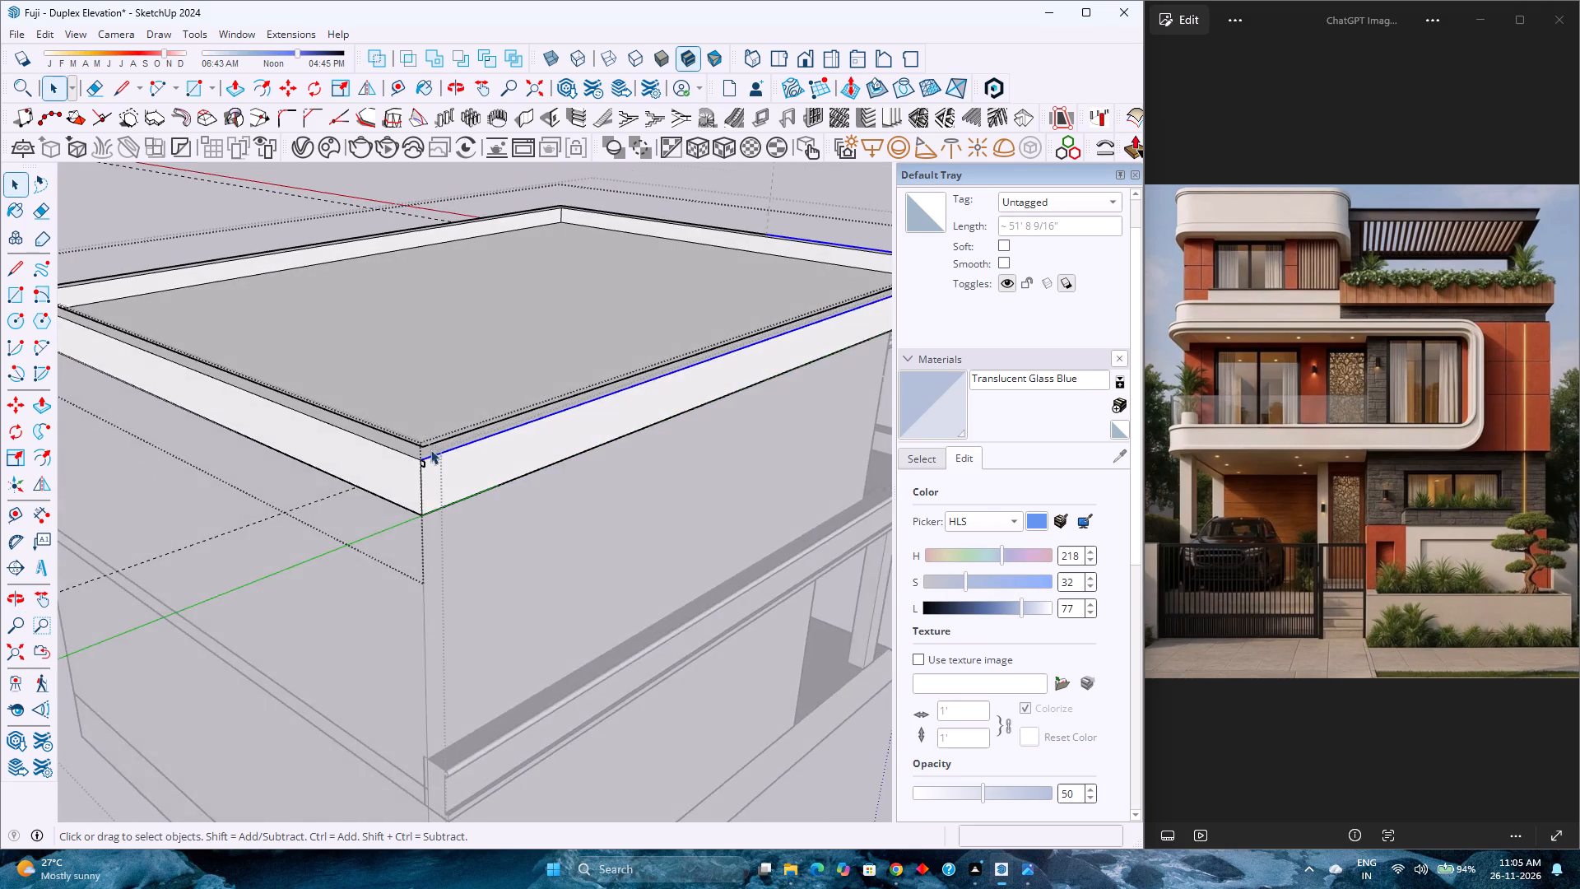
{"action": "scroll", "coordinate": [430, 449], "scroll_direction": "up", "scroll_amount": 13}
{"action": "left_click", "coordinate": [39, 432]}
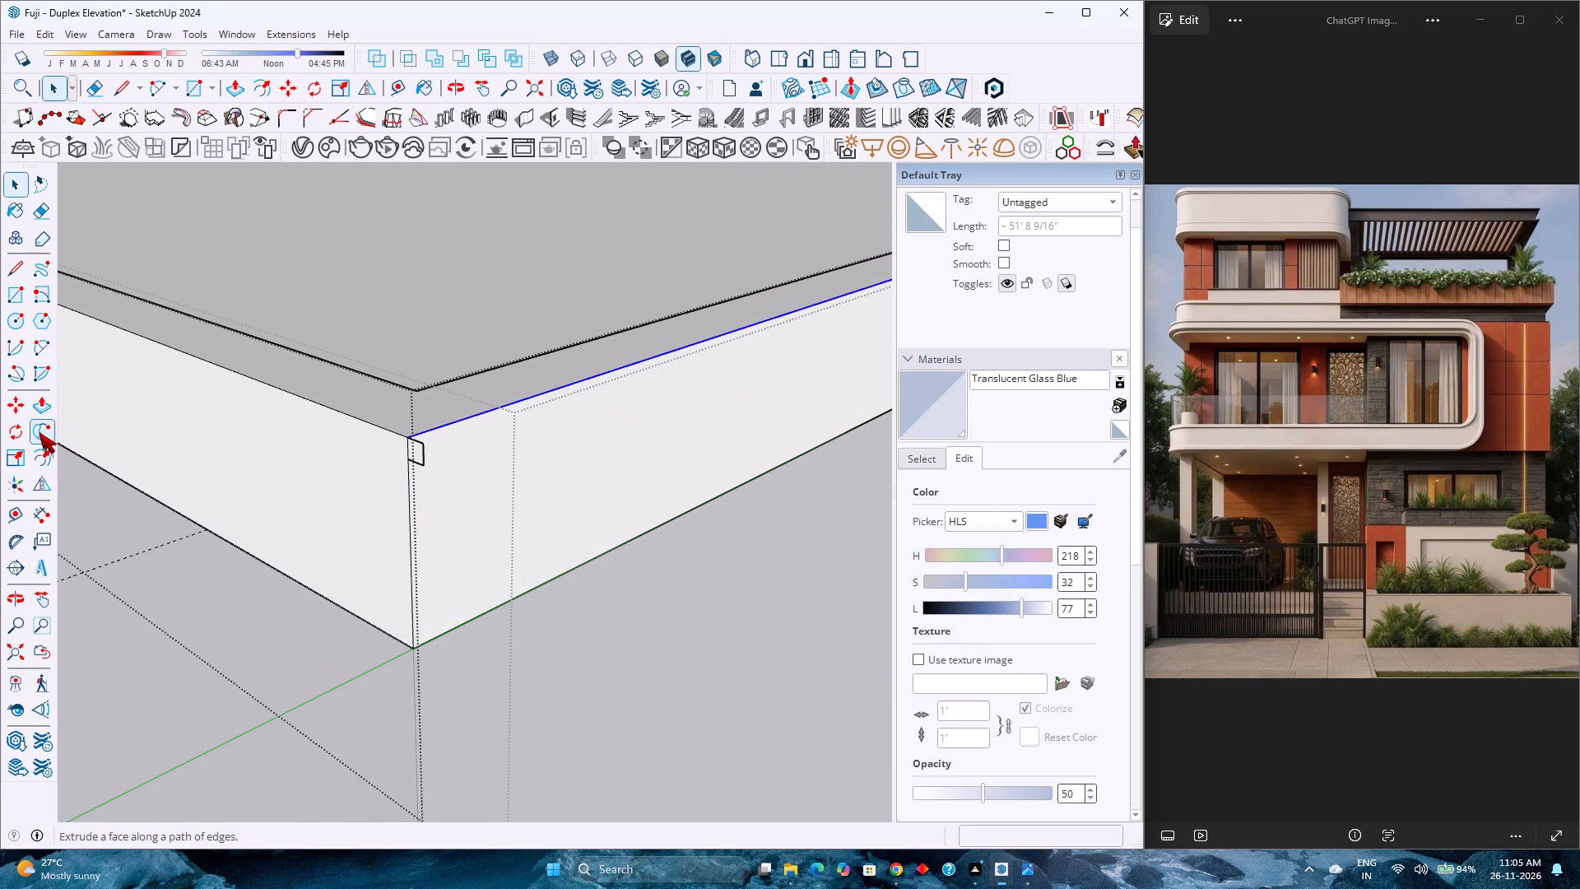
{"action": "scroll", "coordinate": [404, 447], "scroll_direction": "up", "scroll_amount": 4}
{"action": "left_click", "coordinate": [420, 455]}
{"action": "scroll", "coordinate": [314, 458], "scroll_direction": "down", "scroll_amount": 3}
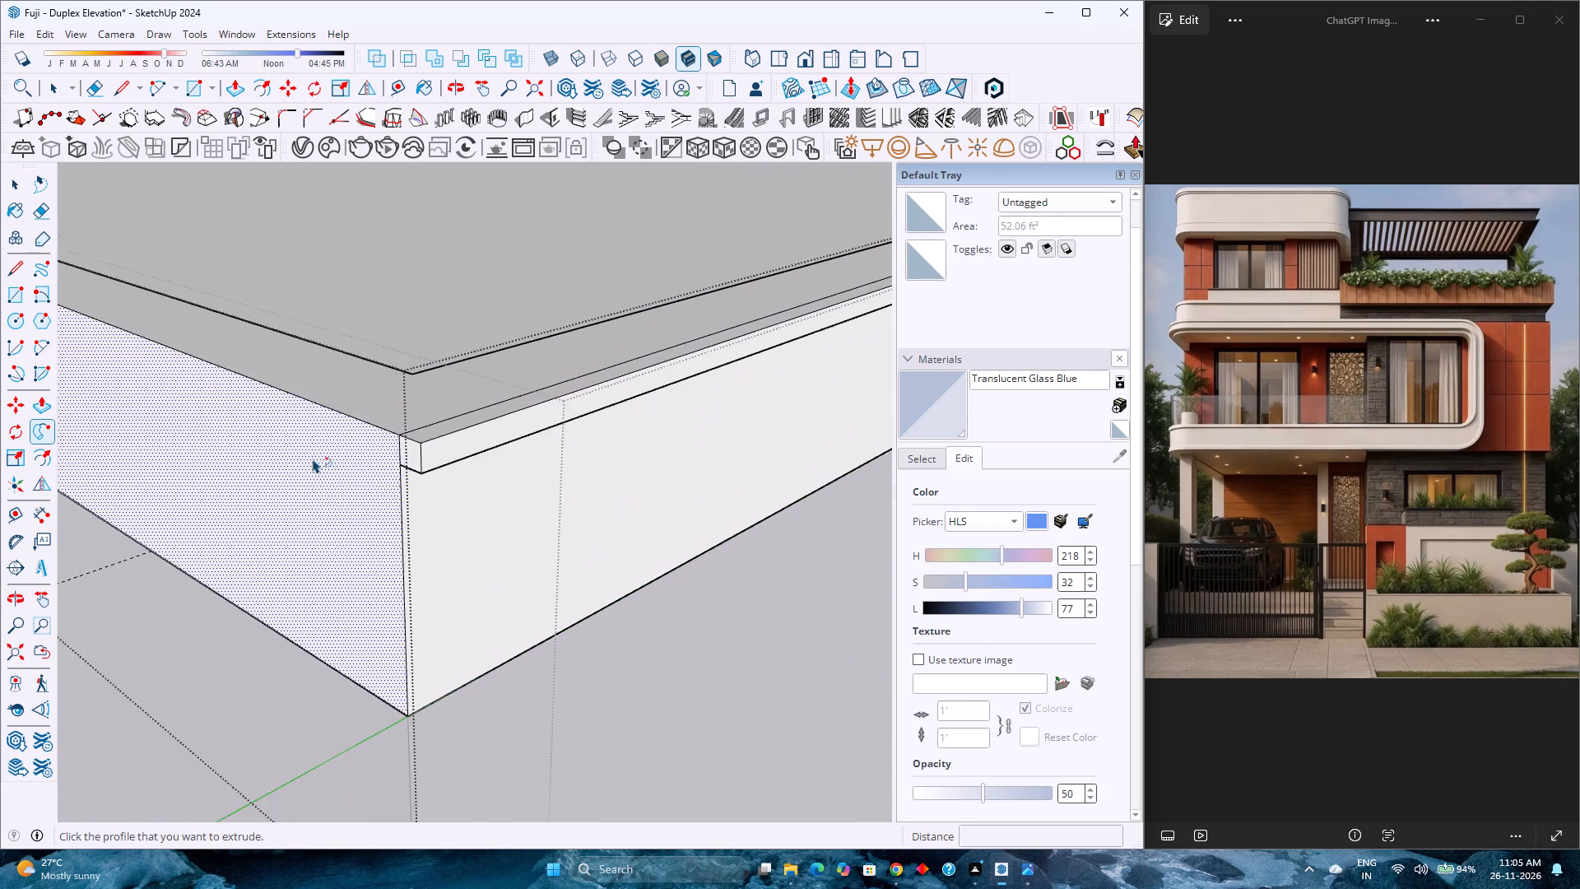
{"action": "scroll", "coordinate": [313, 458], "scroll_direction": "down", "scroll_amount": 16}
{"action": "scroll", "coordinate": [296, 444], "scroll_direction": "down", "scroll_amount": 5}
{"action": "key", "text": "space"}
Examine the extruded lip along the parapet's side, rounded corner and front end, and close the roof slab group.
{"action": "scroll", "coordinate": [391, 430], "scroll_direction": "down", "scroll_amount": 2}
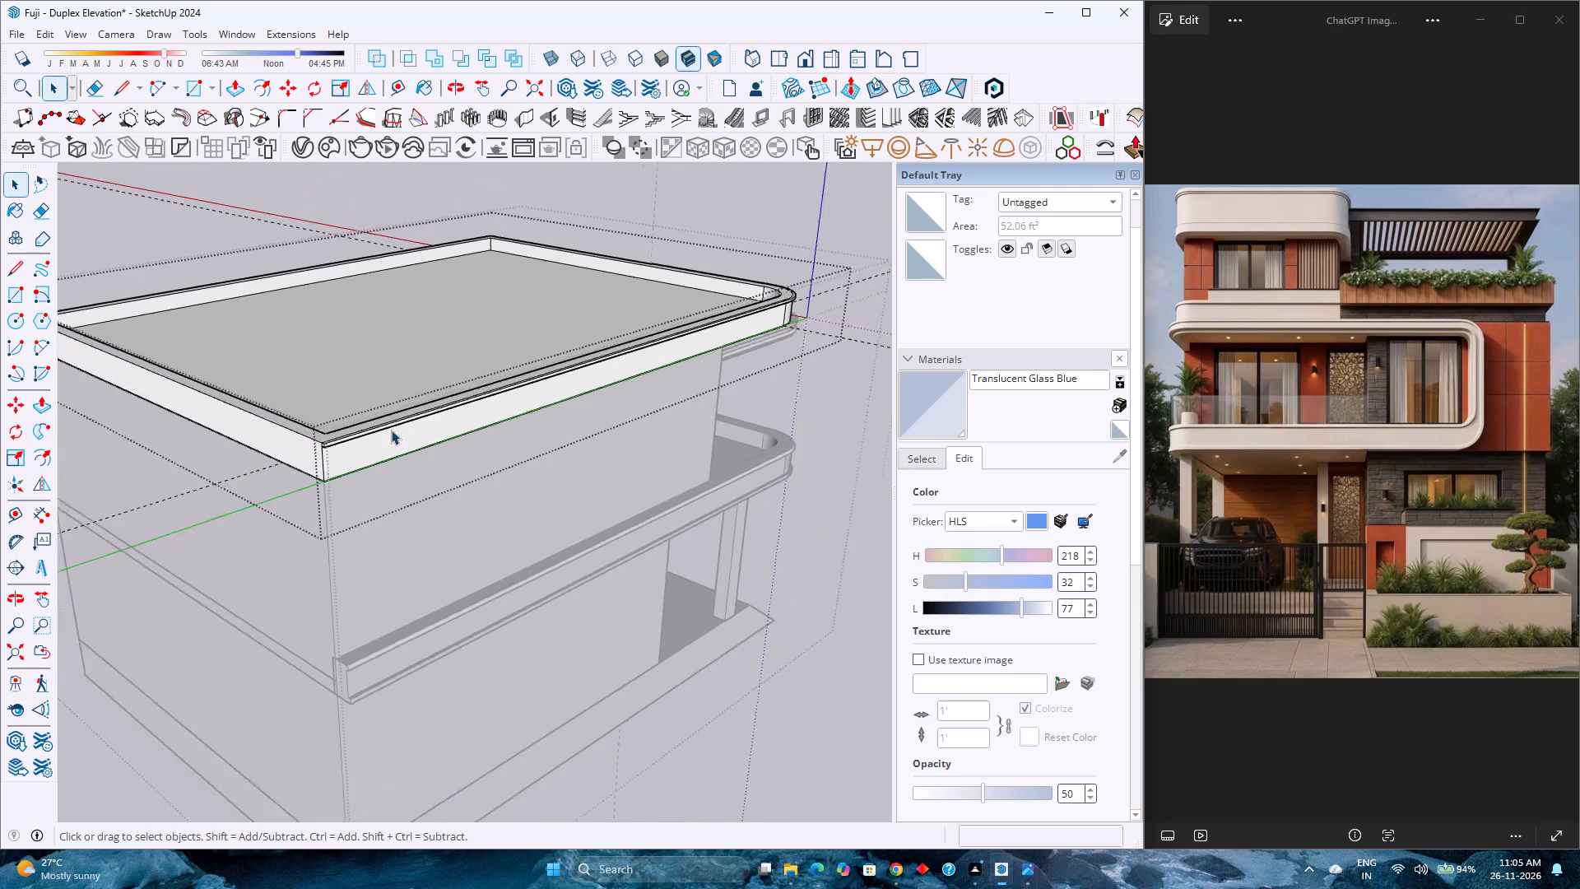
{"action": "scroll", "coordinate": [391, 430], "scroll_direction": "down", "scroll_amount": 2}
{"action": "middle_click_drag", "start_coordinate": [518, 393], "coordinate": [199, 474]}
{"action": "scroll", "coordinate": [701, 421], "scroll_direction": "up", "scroll_amount": 6}
{"action": "middle_click_drag", "start_coordinate": [743, 414], "coordinate": [572, 442]}
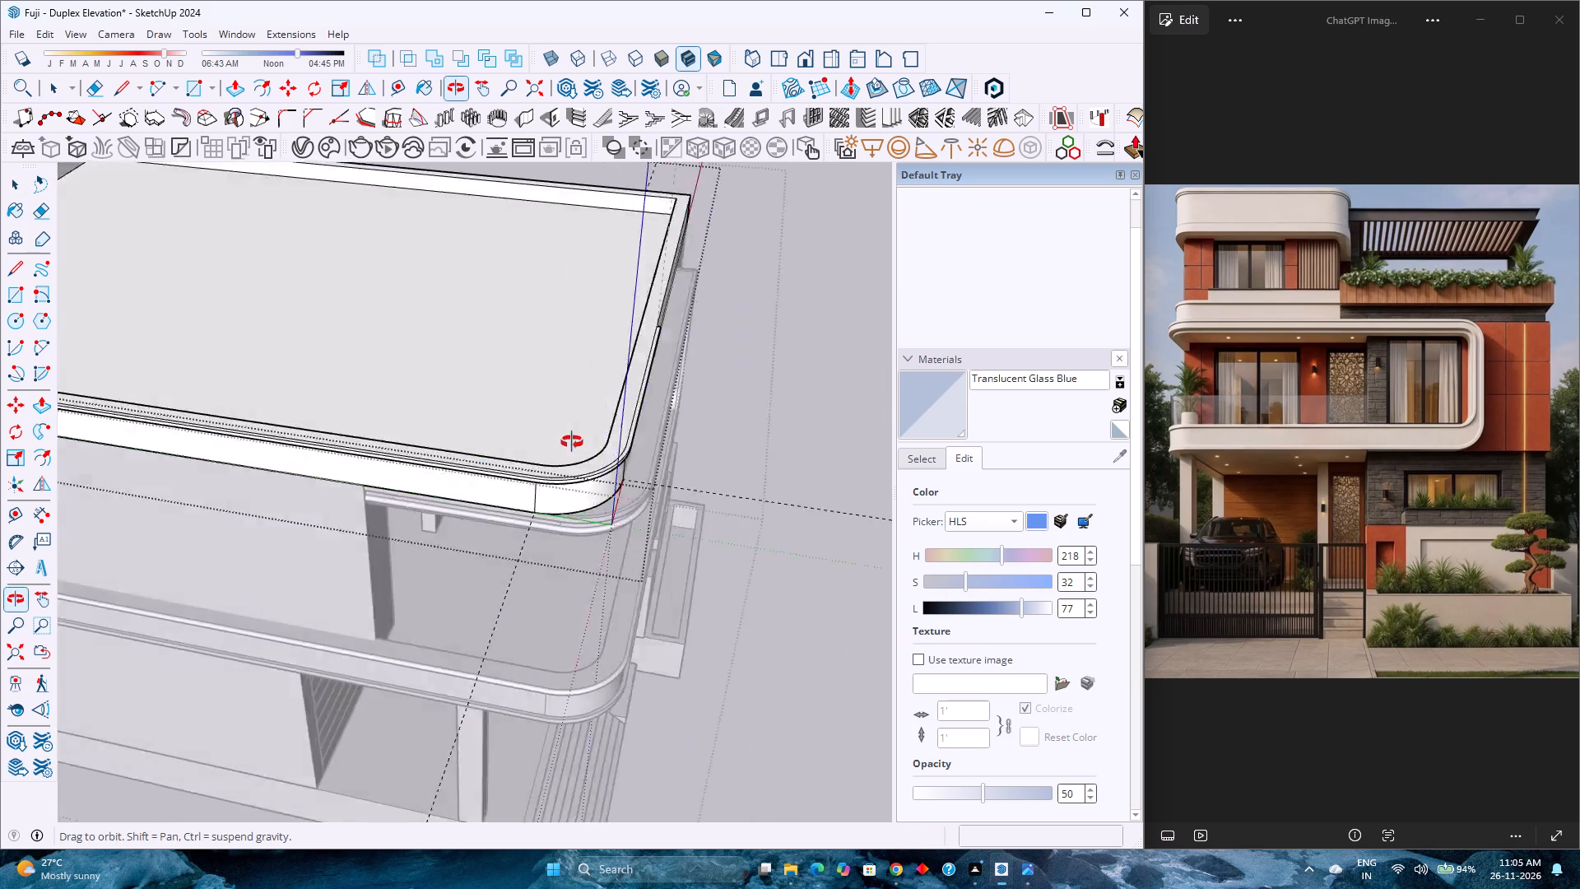
{"action": "middle_click_drag", "start_coordinate": [572, 442], "coordinate": [442, 458]}
{"action": "scroll", "coordinate": [625, 389], "scroll_direction": "up", "scroll_amount": 3}
{"action": "scroll", "coordinate": [541, 362], "scroll_direction": "up", "scroll_amount": 5}
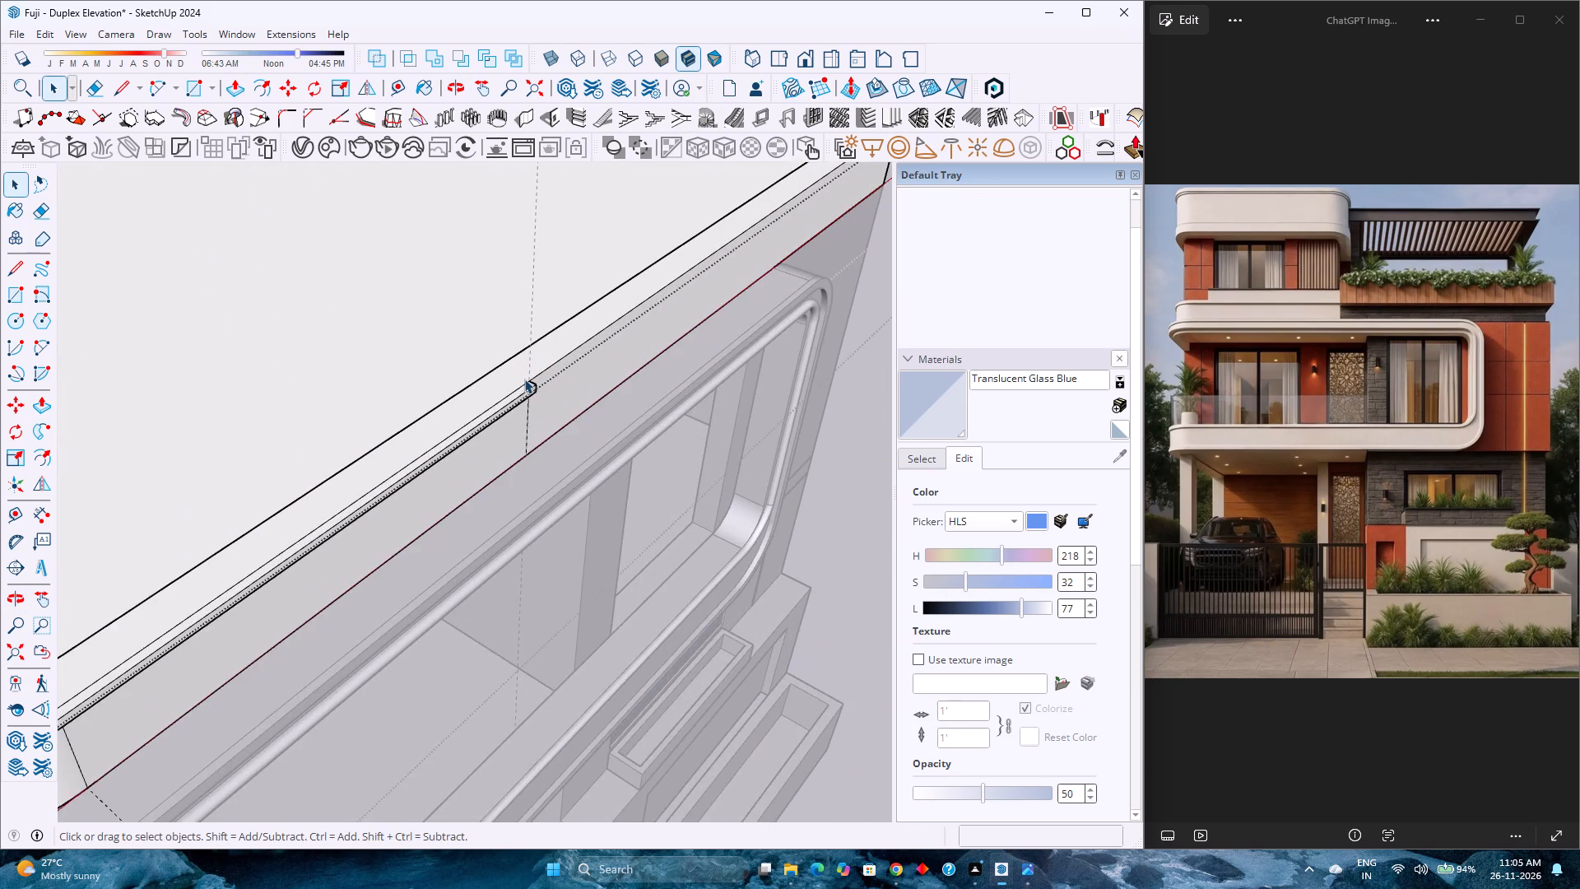
{"action": "scroll", "coordinate": [523, 379], "scroll_direction": "down", "scroll_amount": 10}
{"action": "middle_click_drag", "start_coordinate": [466, 408], "coordinate": [336, 409]}
{"action": "scroll", "coordinate": [497, 385], "scroll_direction": "down", "scroll_amount": 3}
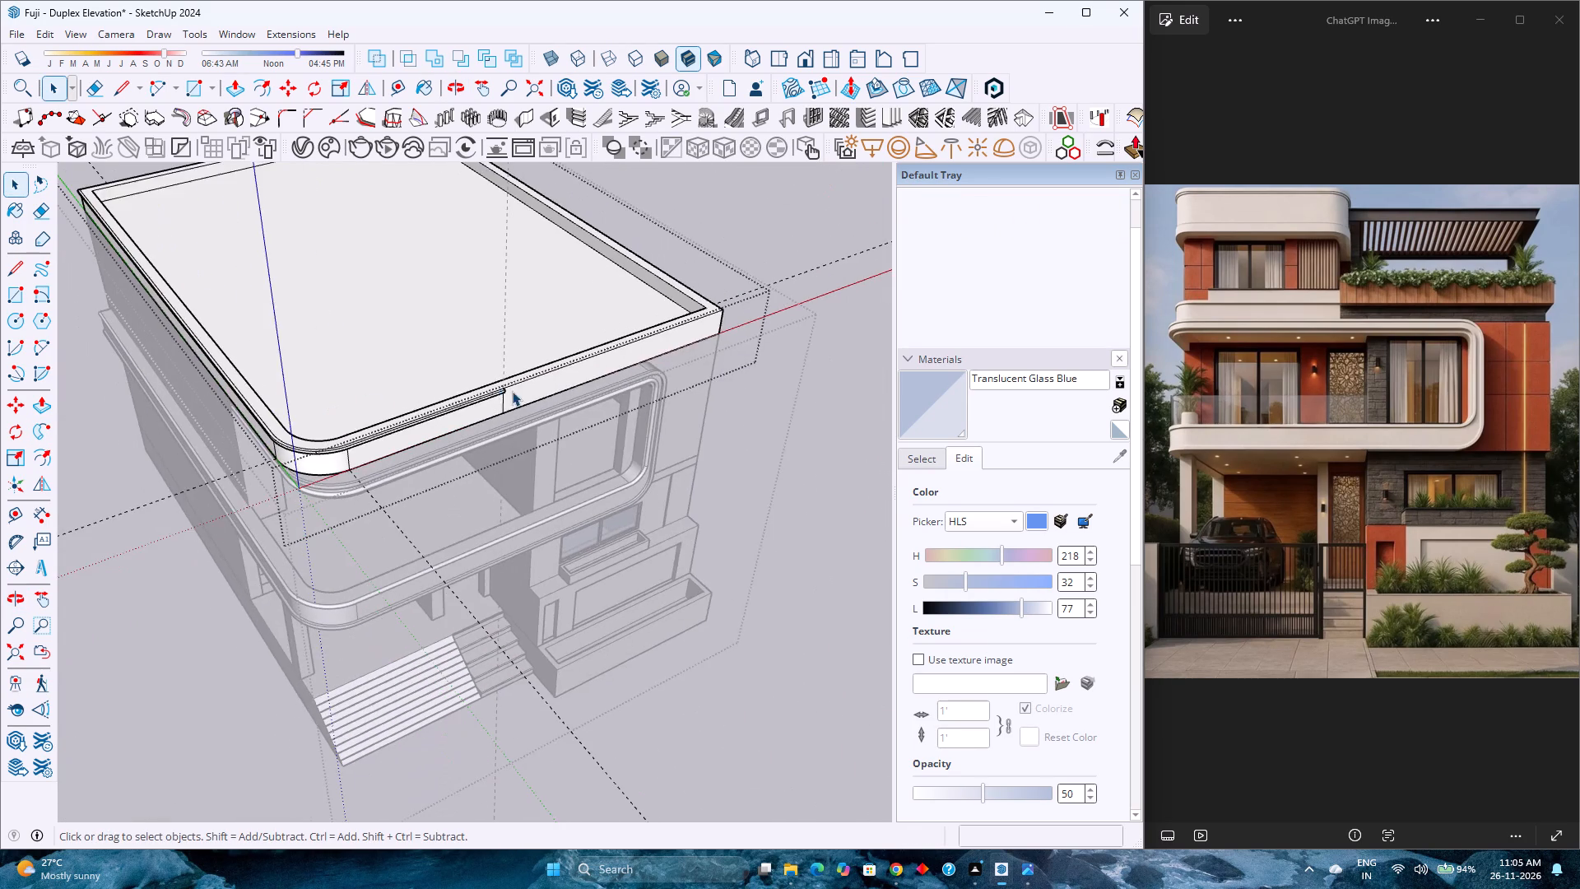
{"action": "scroll", "coordinate": [589, 417], "scroll_direction": "down", "scroll_amount": 2}
{"action": "left_click", "coordinate": [733, 407]}
{"action": "middle_click_drag", "start_coordinate": [727, 410], "coordinate": [568, 337]}
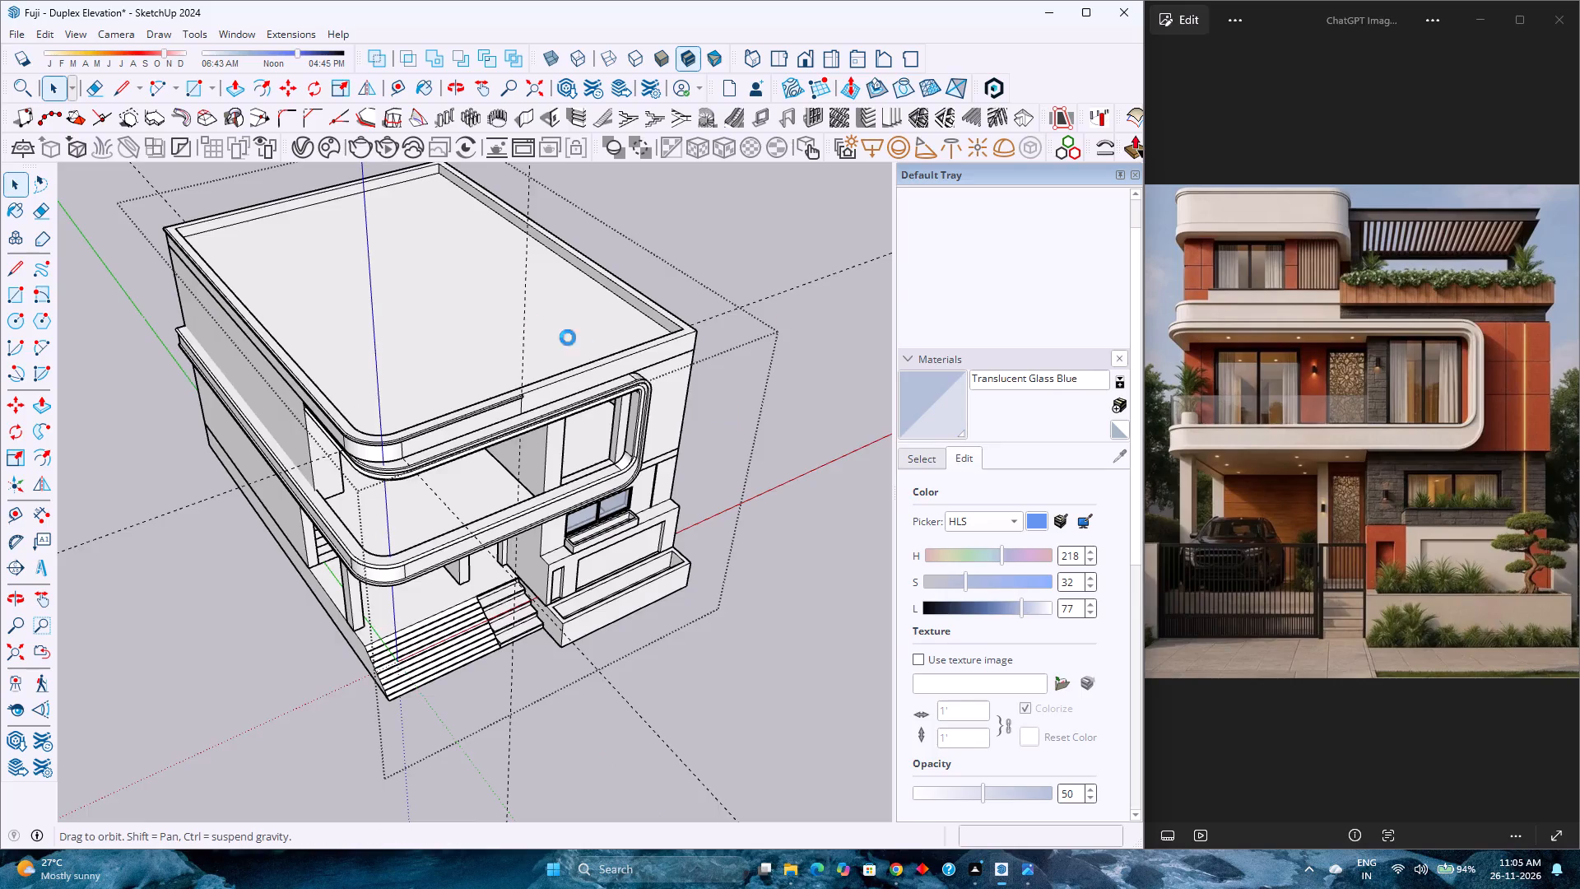
{"action": "middle_click_drag", "start_coordinate": [568, 337], "coordinate": [546, 324]}
Delete all guides from the model.
{"action": "left_click", "coordinate": [41, 39]}
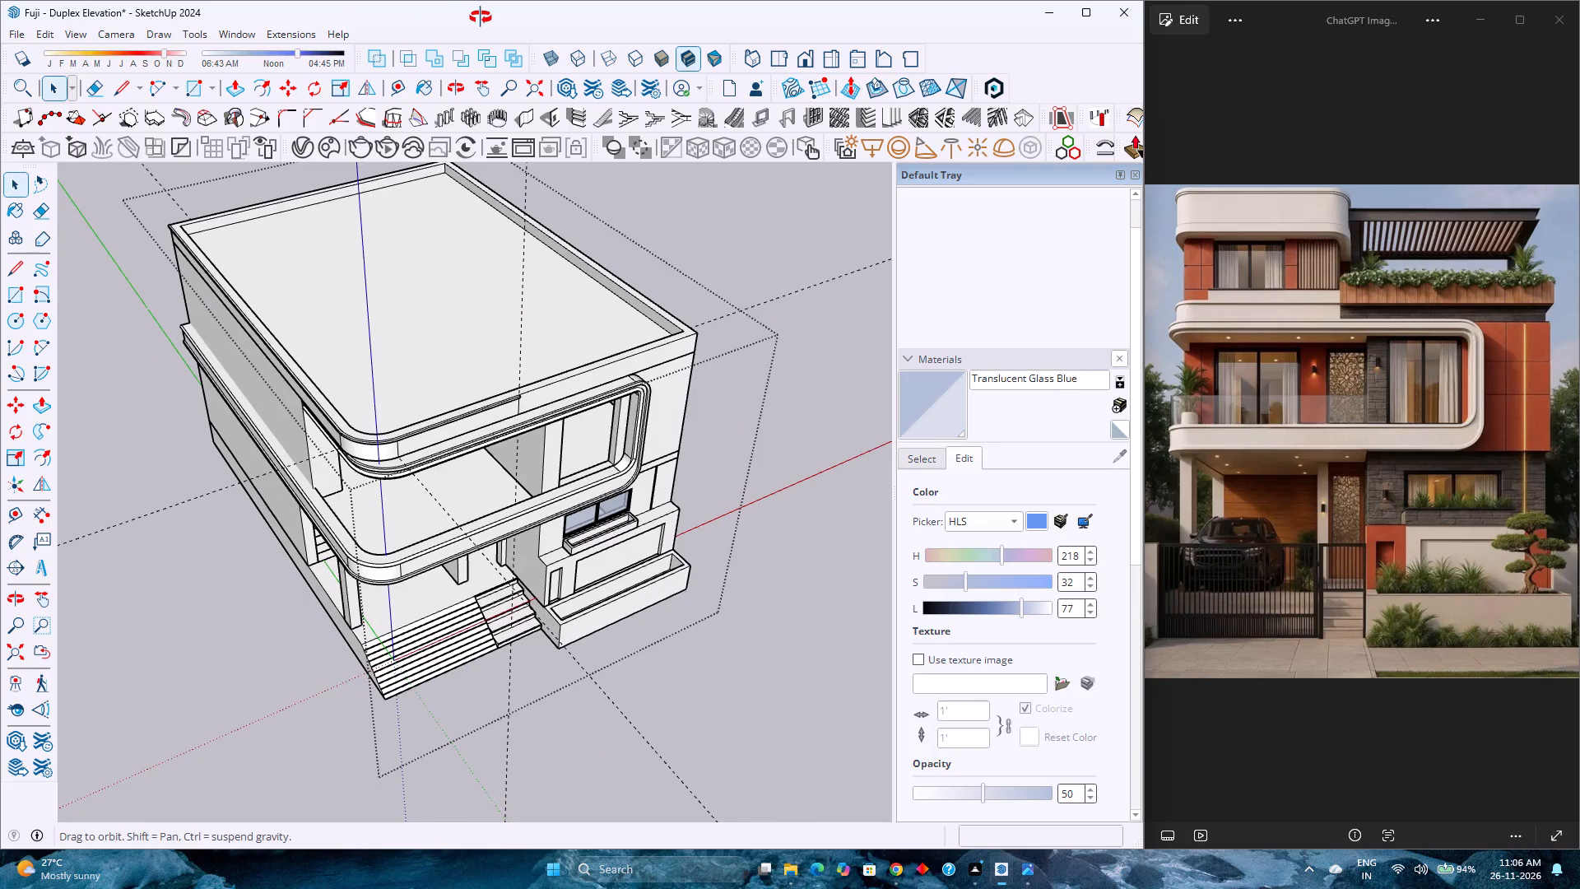
{"action": "left_click", "coordinate": [481, 17]}
{"action": "right_click", "coordinate": [481, 17]}
{"action": "left_click", "coordinate": [481, 17]}
{"action": "left_click", "coordinate": [470, 19]}
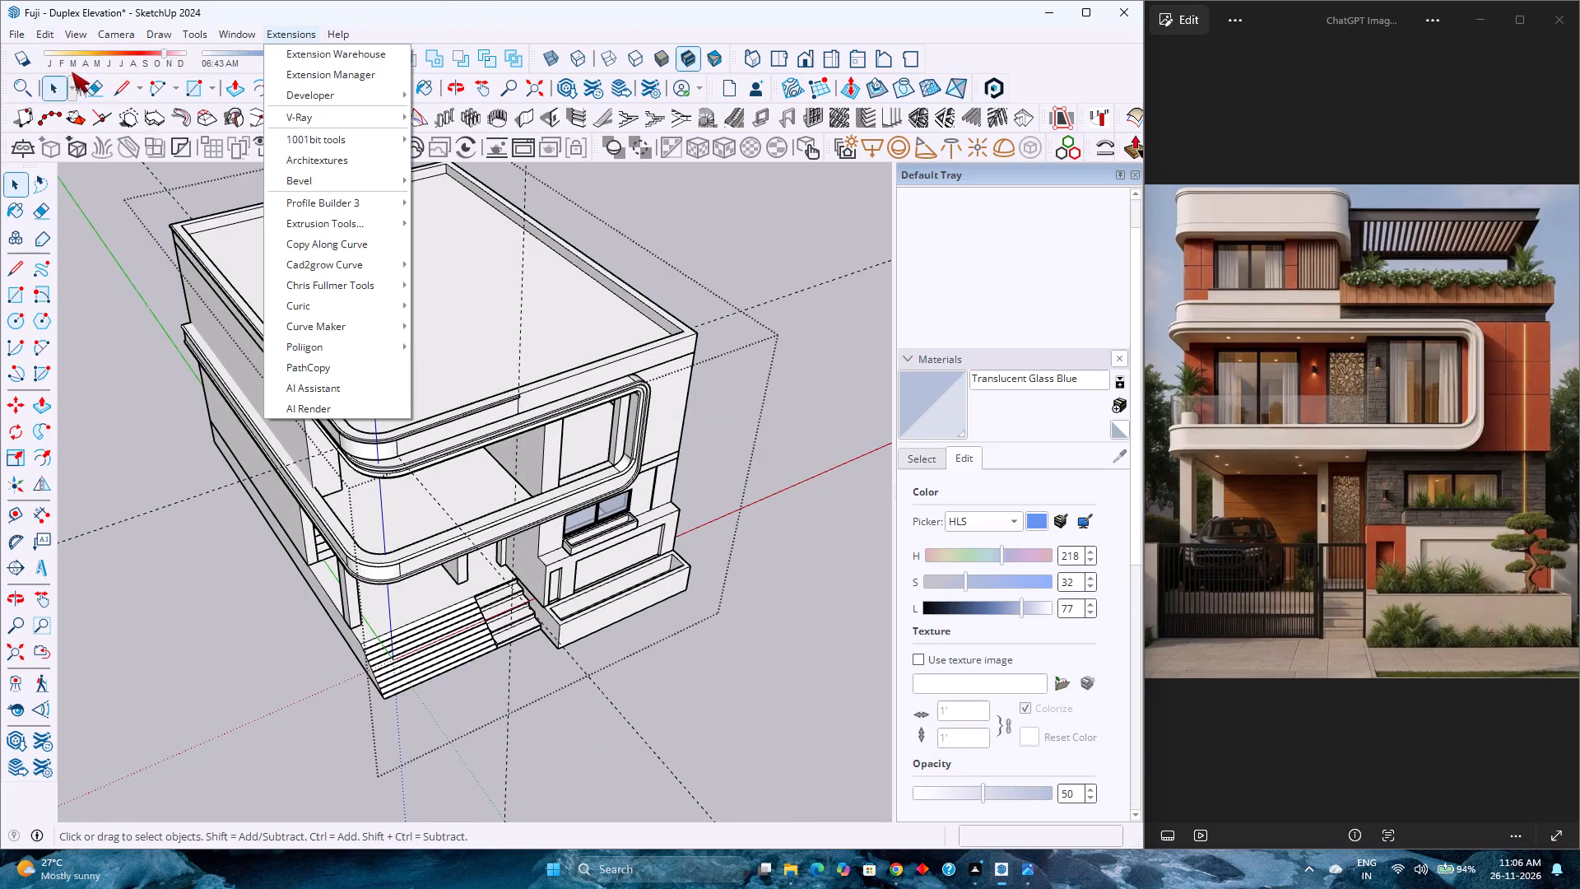
{"action": "left_click", "coordinate": [43, 33]}
{"action": "left_click", "coordinate": [43, 35]}
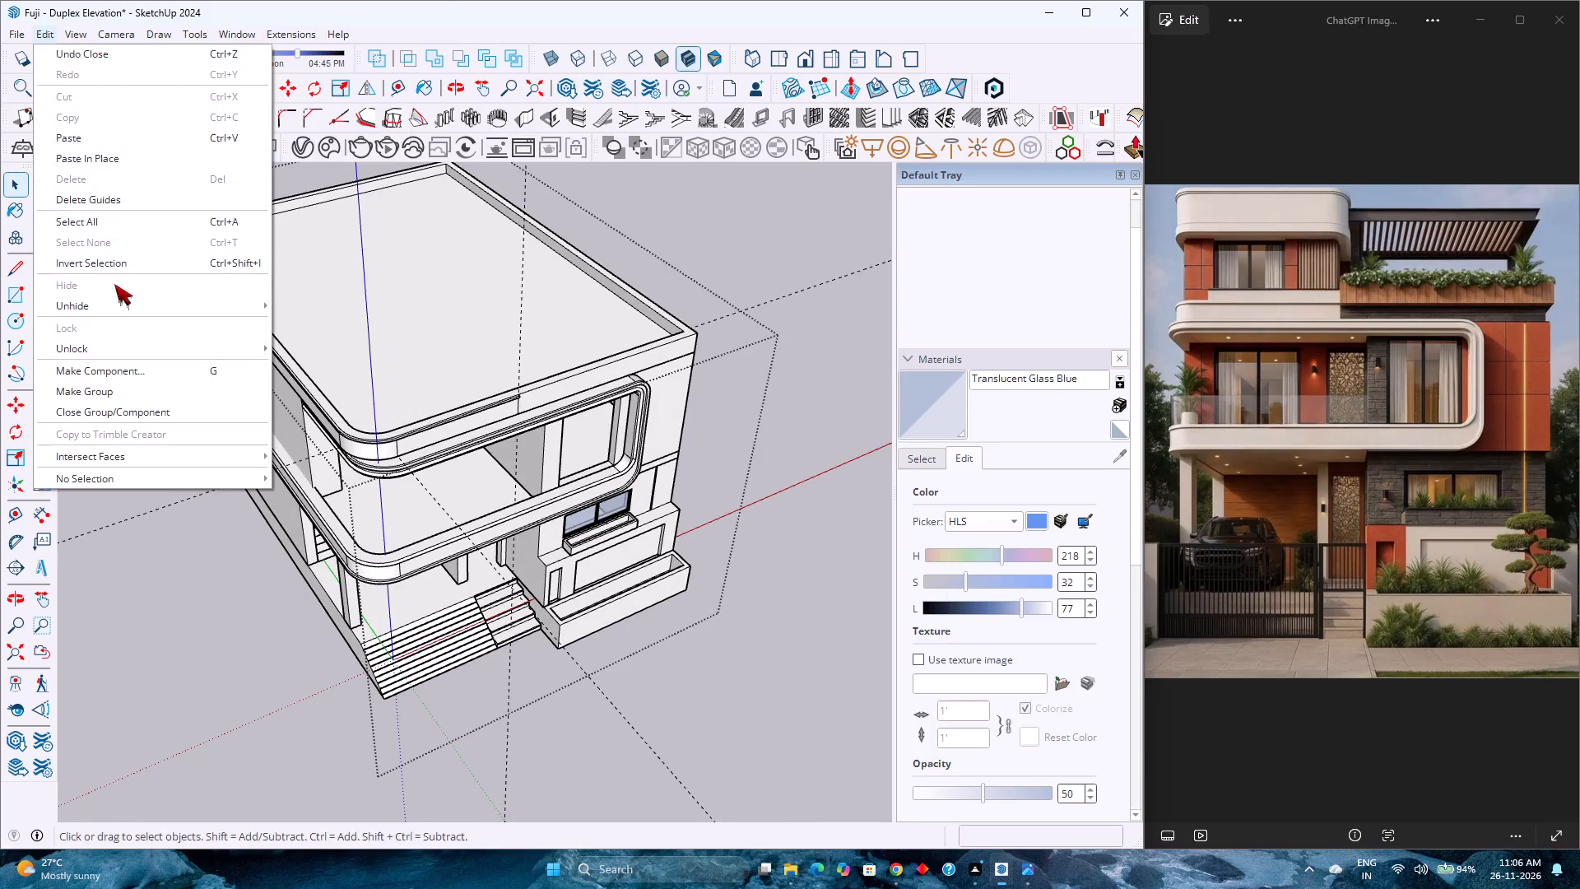
{"action": "left_click", "coordinate": [98, 201]}
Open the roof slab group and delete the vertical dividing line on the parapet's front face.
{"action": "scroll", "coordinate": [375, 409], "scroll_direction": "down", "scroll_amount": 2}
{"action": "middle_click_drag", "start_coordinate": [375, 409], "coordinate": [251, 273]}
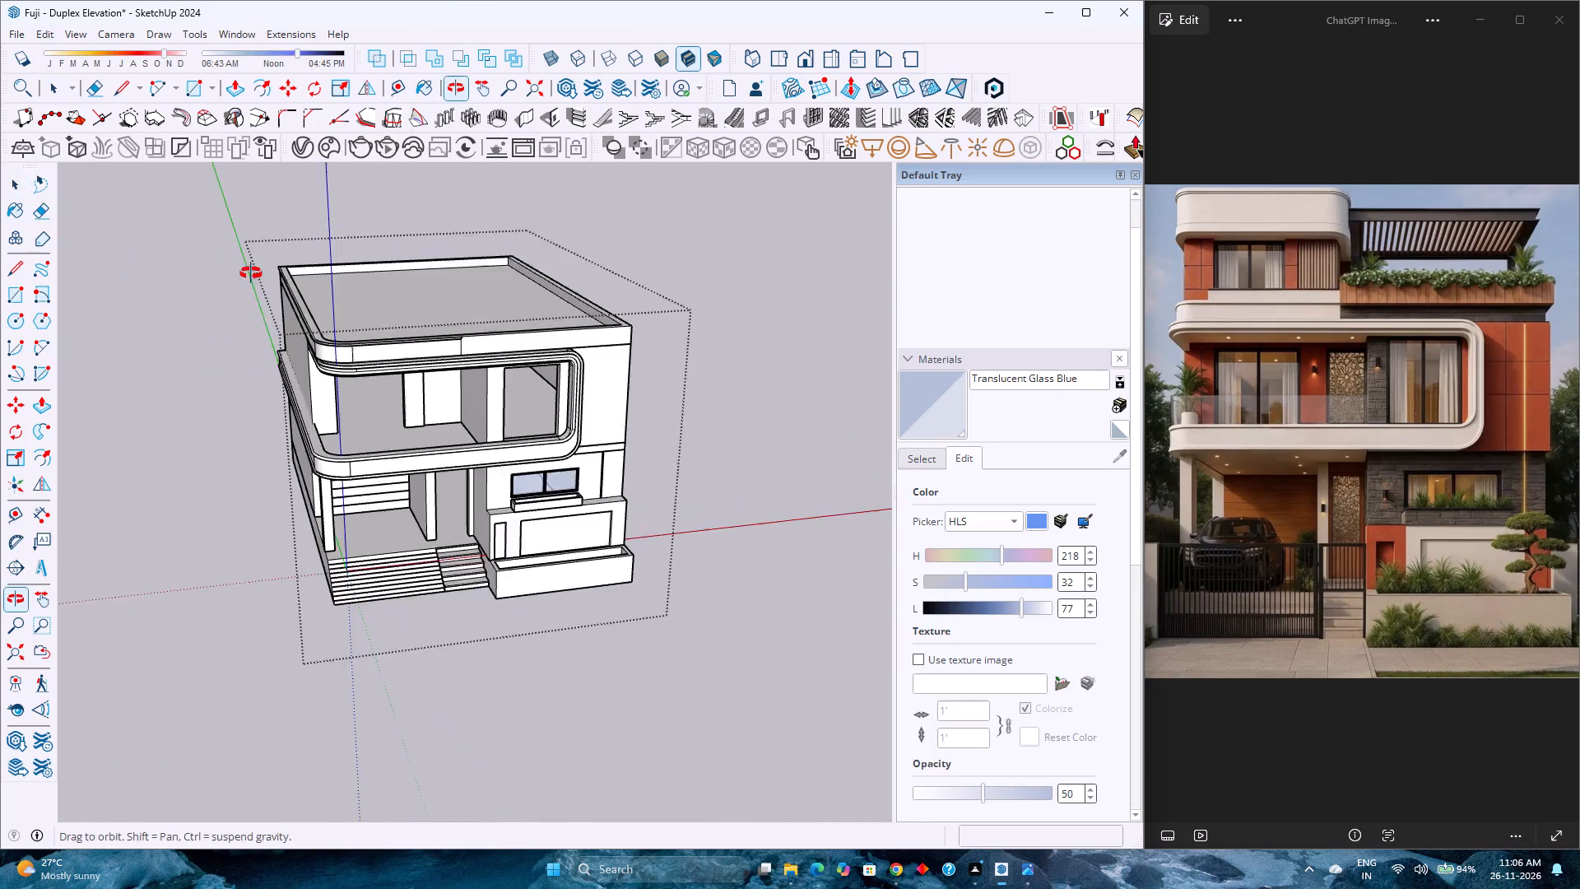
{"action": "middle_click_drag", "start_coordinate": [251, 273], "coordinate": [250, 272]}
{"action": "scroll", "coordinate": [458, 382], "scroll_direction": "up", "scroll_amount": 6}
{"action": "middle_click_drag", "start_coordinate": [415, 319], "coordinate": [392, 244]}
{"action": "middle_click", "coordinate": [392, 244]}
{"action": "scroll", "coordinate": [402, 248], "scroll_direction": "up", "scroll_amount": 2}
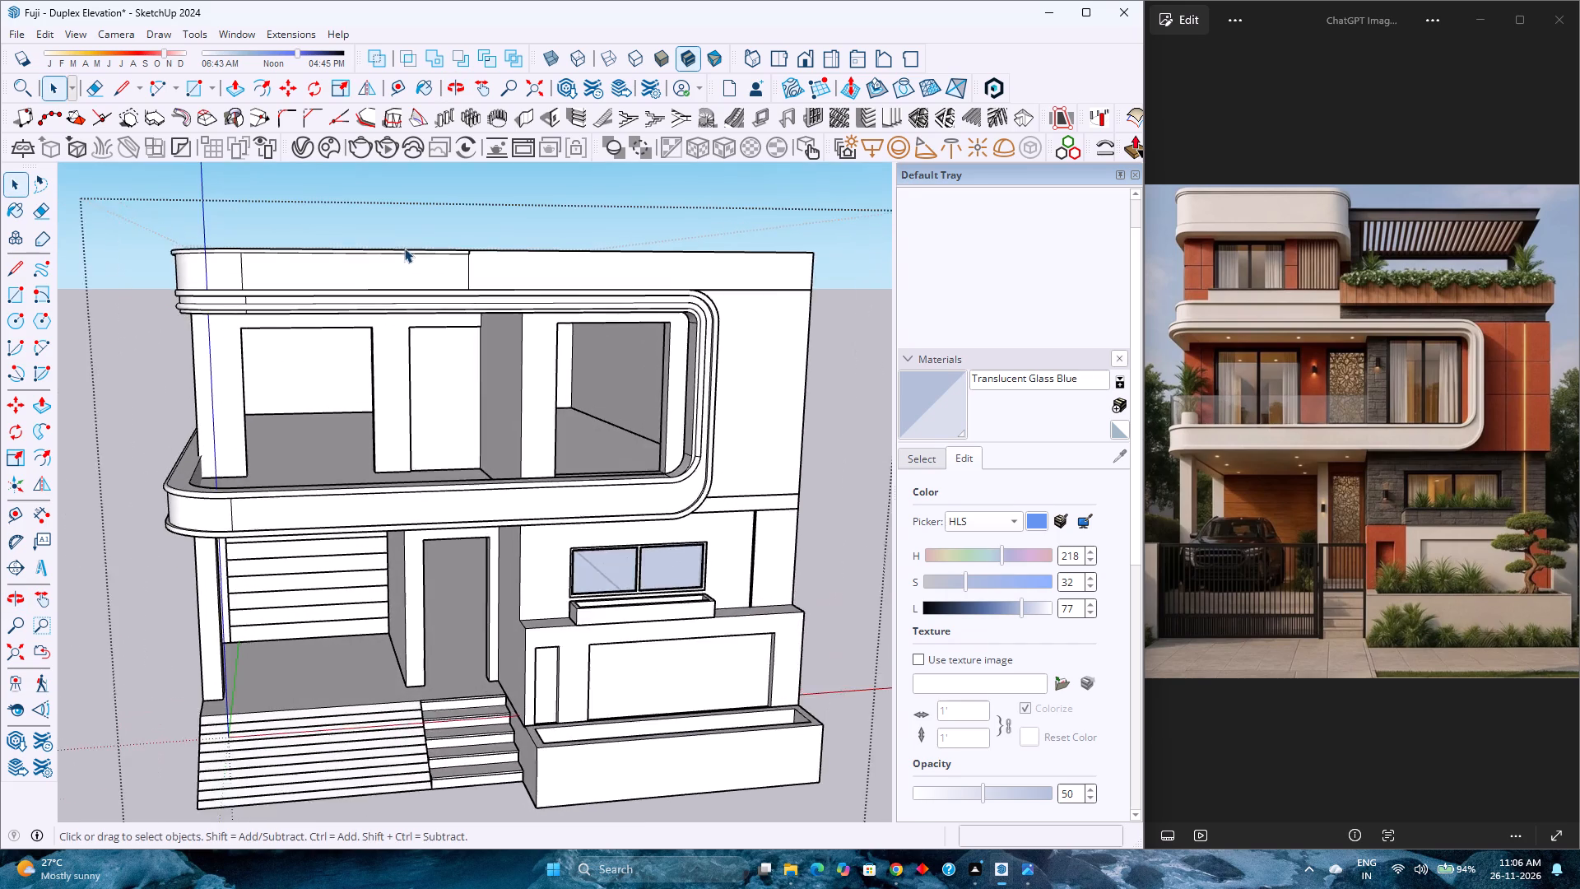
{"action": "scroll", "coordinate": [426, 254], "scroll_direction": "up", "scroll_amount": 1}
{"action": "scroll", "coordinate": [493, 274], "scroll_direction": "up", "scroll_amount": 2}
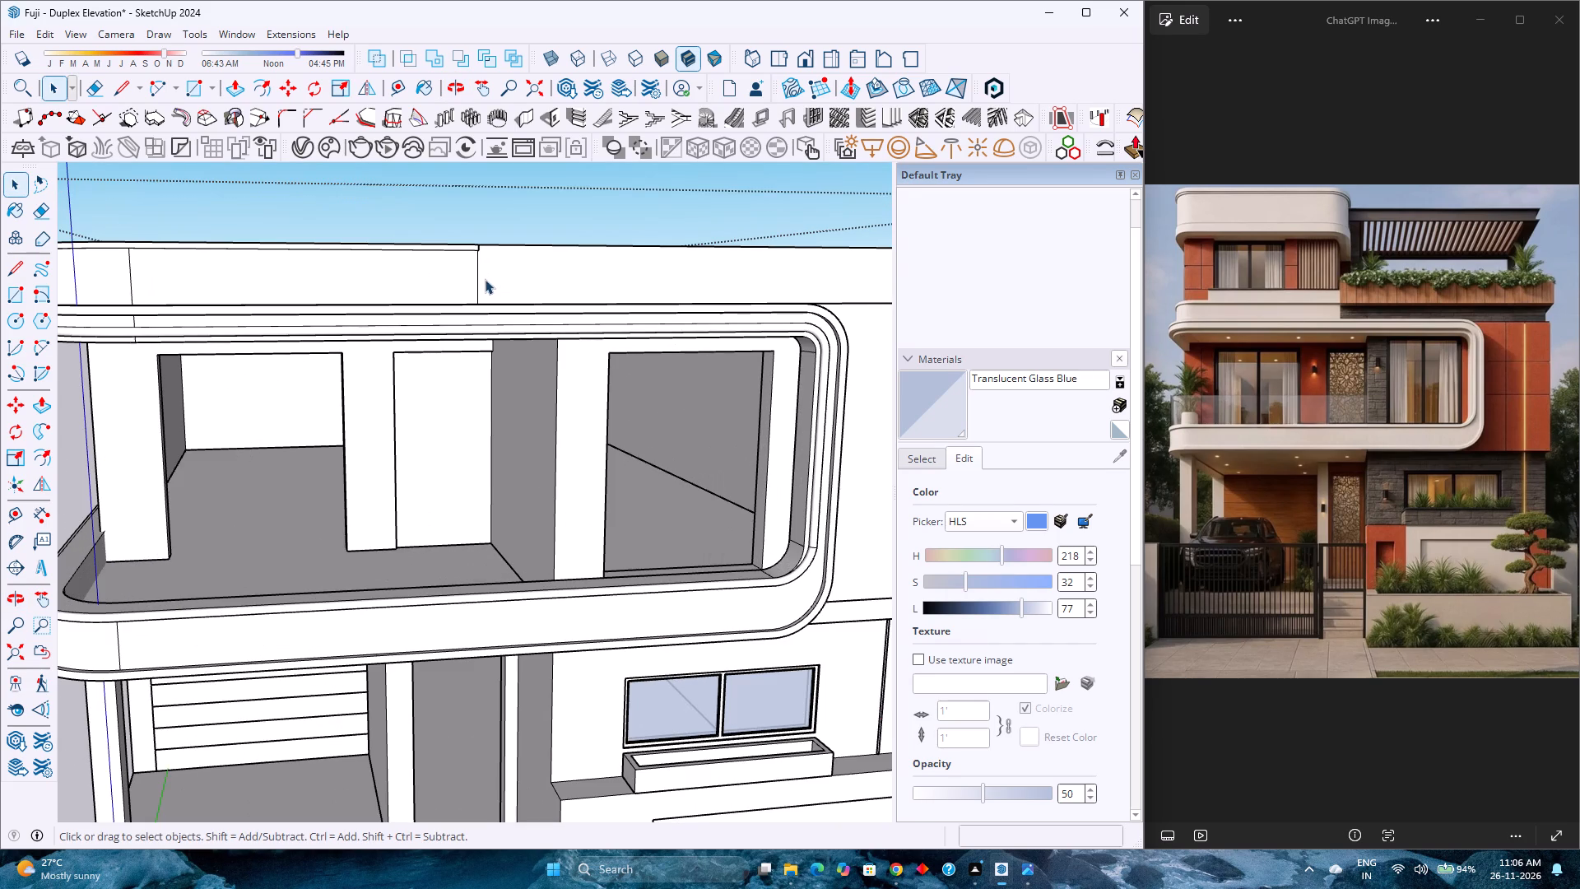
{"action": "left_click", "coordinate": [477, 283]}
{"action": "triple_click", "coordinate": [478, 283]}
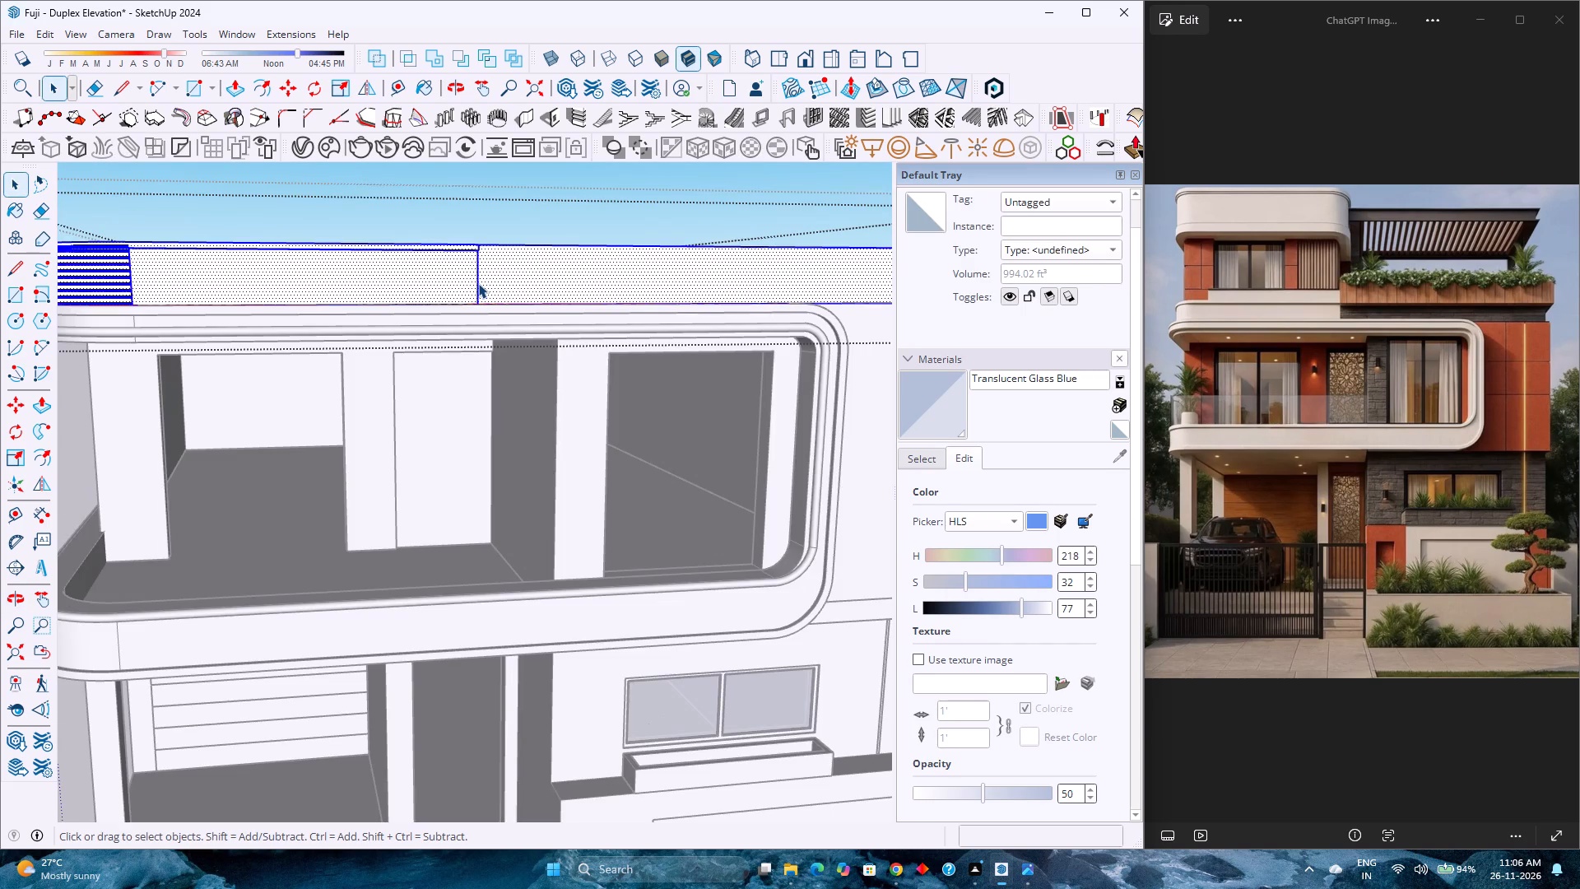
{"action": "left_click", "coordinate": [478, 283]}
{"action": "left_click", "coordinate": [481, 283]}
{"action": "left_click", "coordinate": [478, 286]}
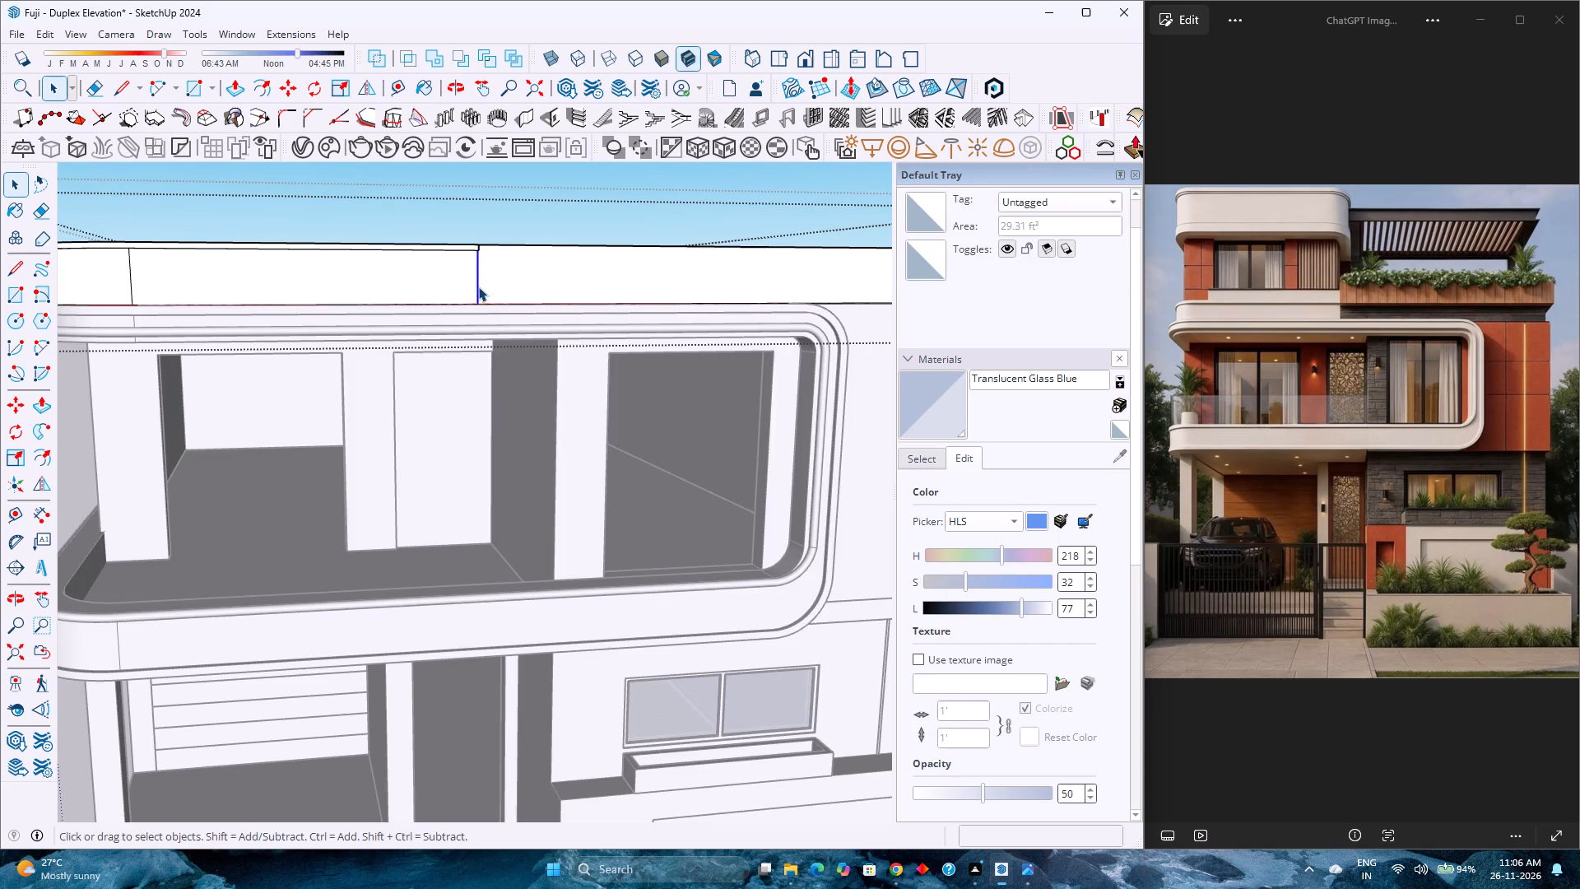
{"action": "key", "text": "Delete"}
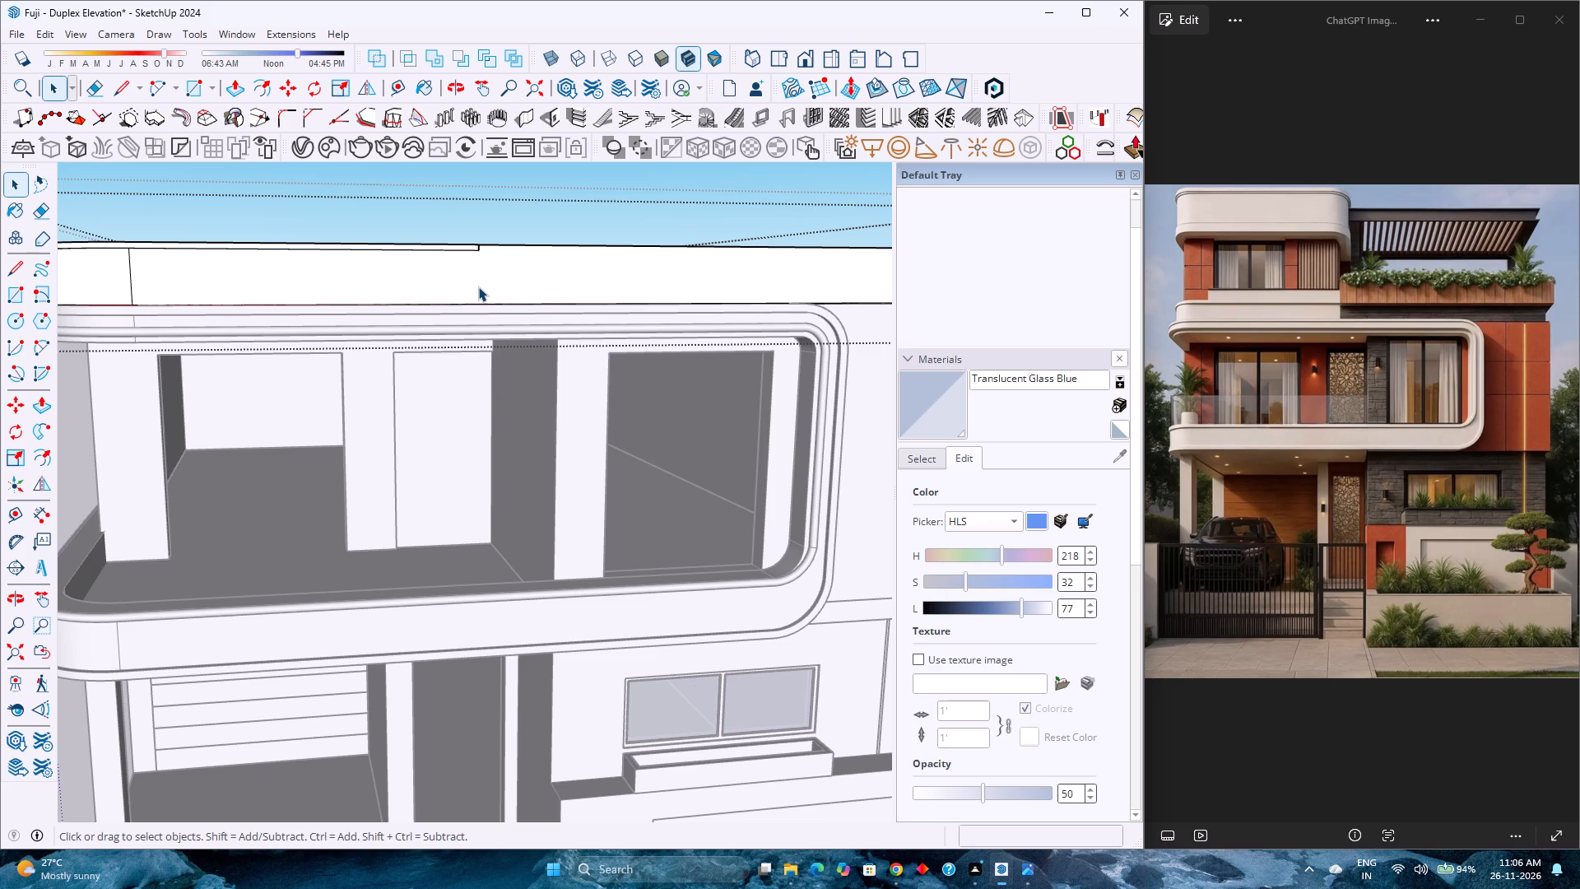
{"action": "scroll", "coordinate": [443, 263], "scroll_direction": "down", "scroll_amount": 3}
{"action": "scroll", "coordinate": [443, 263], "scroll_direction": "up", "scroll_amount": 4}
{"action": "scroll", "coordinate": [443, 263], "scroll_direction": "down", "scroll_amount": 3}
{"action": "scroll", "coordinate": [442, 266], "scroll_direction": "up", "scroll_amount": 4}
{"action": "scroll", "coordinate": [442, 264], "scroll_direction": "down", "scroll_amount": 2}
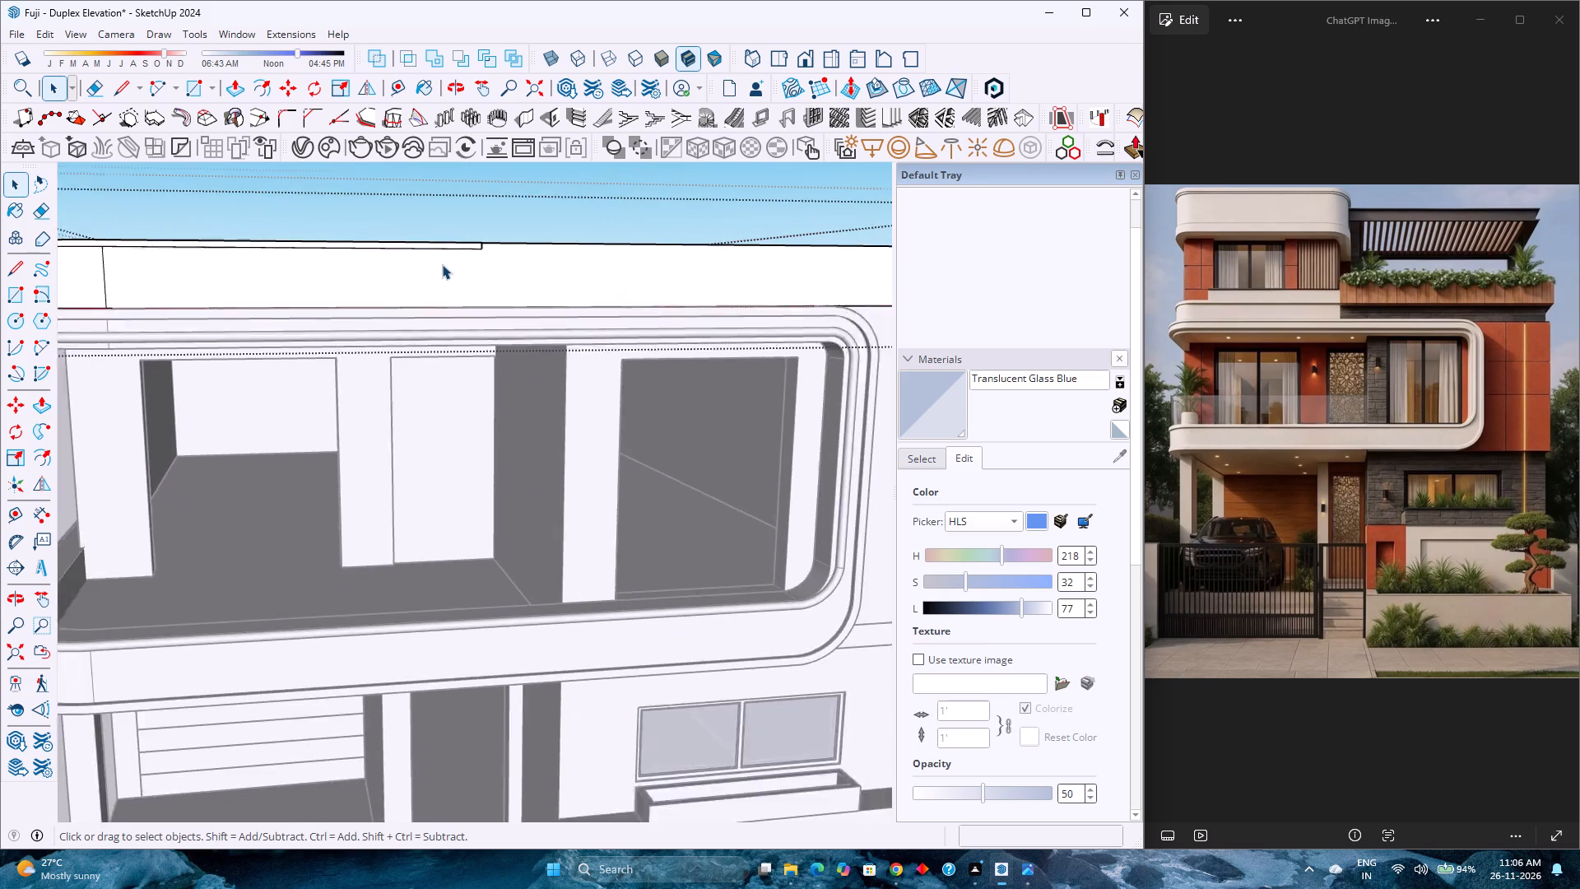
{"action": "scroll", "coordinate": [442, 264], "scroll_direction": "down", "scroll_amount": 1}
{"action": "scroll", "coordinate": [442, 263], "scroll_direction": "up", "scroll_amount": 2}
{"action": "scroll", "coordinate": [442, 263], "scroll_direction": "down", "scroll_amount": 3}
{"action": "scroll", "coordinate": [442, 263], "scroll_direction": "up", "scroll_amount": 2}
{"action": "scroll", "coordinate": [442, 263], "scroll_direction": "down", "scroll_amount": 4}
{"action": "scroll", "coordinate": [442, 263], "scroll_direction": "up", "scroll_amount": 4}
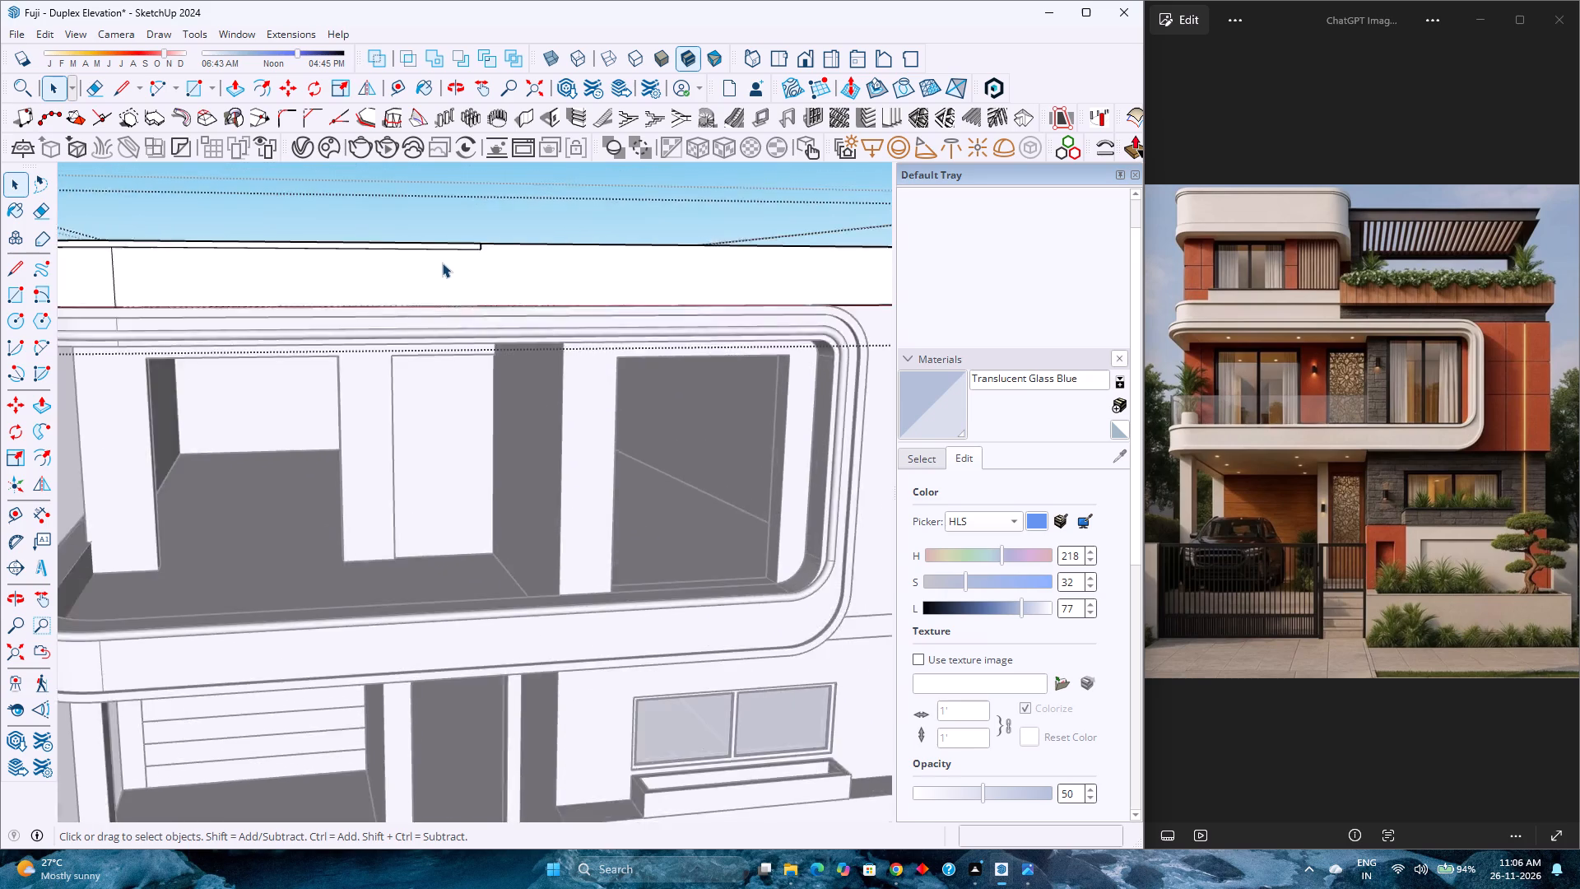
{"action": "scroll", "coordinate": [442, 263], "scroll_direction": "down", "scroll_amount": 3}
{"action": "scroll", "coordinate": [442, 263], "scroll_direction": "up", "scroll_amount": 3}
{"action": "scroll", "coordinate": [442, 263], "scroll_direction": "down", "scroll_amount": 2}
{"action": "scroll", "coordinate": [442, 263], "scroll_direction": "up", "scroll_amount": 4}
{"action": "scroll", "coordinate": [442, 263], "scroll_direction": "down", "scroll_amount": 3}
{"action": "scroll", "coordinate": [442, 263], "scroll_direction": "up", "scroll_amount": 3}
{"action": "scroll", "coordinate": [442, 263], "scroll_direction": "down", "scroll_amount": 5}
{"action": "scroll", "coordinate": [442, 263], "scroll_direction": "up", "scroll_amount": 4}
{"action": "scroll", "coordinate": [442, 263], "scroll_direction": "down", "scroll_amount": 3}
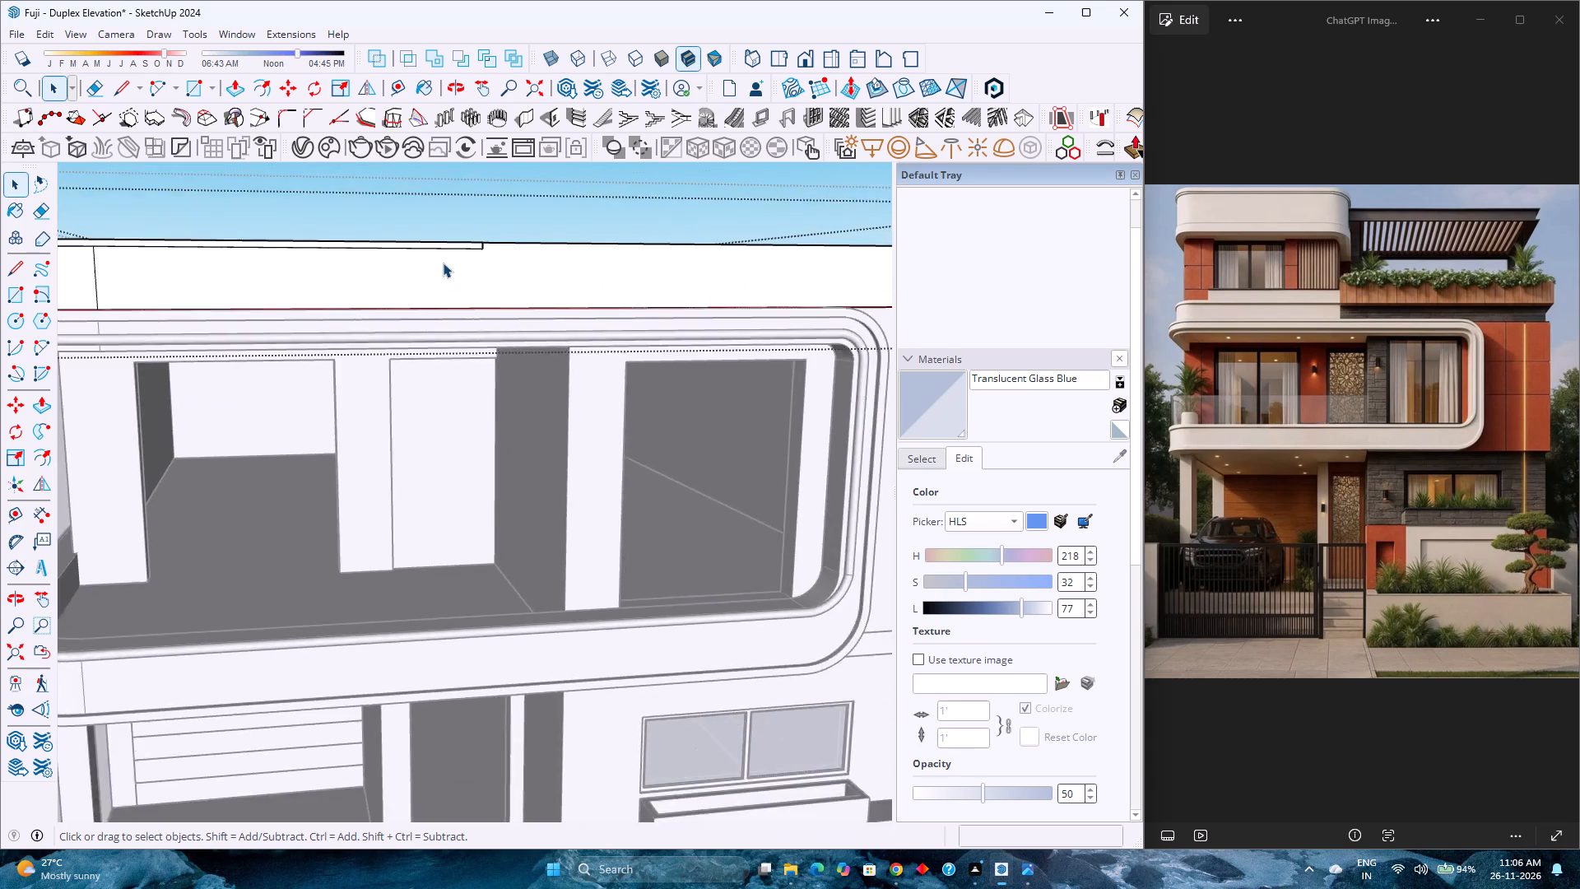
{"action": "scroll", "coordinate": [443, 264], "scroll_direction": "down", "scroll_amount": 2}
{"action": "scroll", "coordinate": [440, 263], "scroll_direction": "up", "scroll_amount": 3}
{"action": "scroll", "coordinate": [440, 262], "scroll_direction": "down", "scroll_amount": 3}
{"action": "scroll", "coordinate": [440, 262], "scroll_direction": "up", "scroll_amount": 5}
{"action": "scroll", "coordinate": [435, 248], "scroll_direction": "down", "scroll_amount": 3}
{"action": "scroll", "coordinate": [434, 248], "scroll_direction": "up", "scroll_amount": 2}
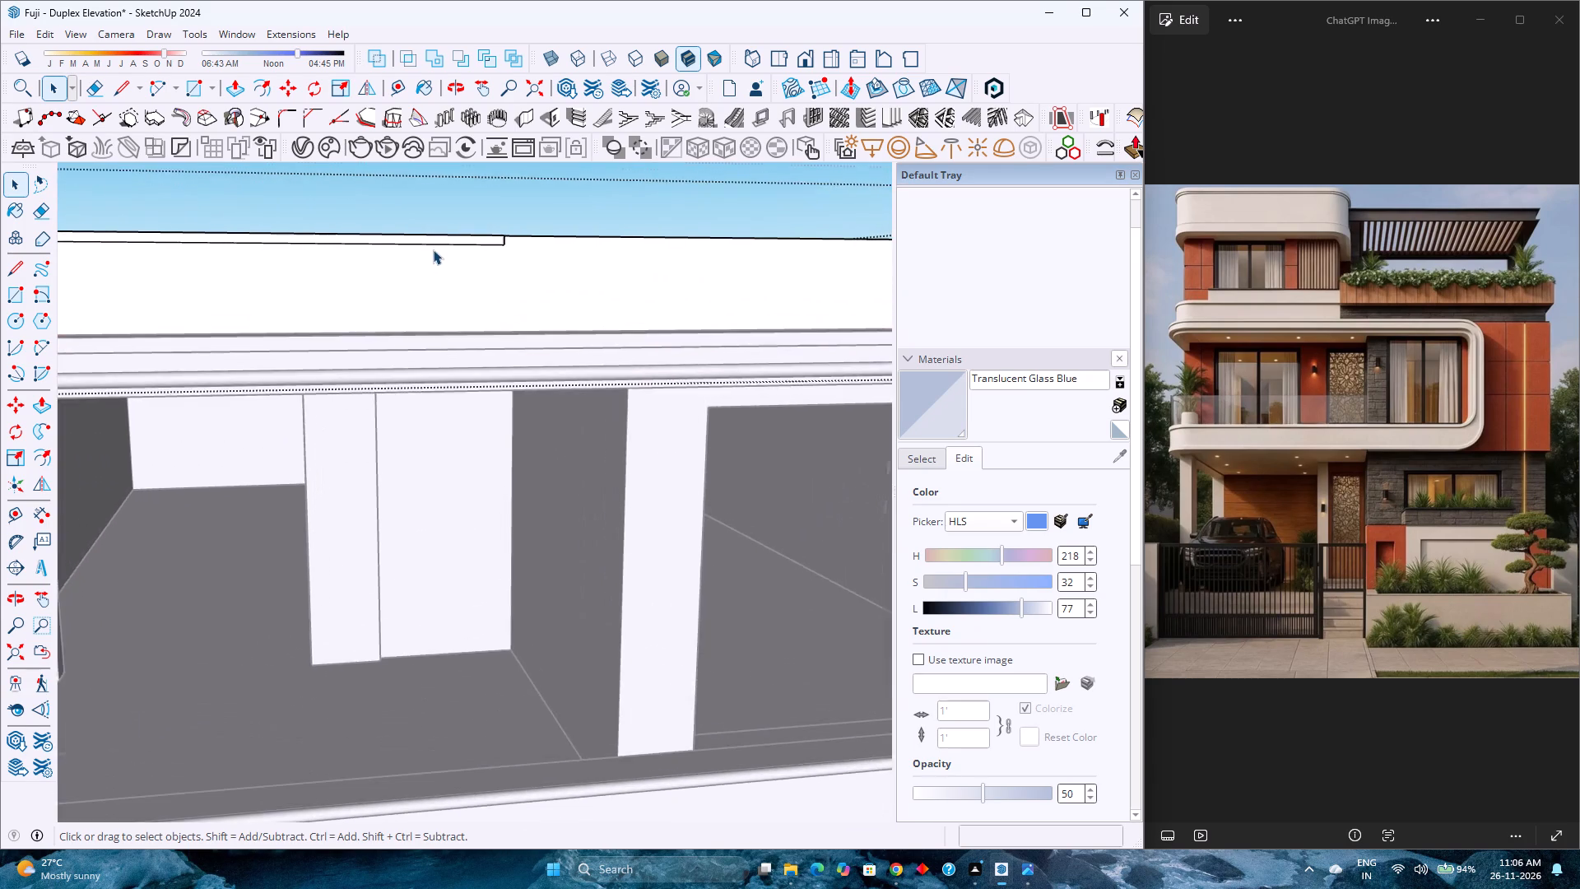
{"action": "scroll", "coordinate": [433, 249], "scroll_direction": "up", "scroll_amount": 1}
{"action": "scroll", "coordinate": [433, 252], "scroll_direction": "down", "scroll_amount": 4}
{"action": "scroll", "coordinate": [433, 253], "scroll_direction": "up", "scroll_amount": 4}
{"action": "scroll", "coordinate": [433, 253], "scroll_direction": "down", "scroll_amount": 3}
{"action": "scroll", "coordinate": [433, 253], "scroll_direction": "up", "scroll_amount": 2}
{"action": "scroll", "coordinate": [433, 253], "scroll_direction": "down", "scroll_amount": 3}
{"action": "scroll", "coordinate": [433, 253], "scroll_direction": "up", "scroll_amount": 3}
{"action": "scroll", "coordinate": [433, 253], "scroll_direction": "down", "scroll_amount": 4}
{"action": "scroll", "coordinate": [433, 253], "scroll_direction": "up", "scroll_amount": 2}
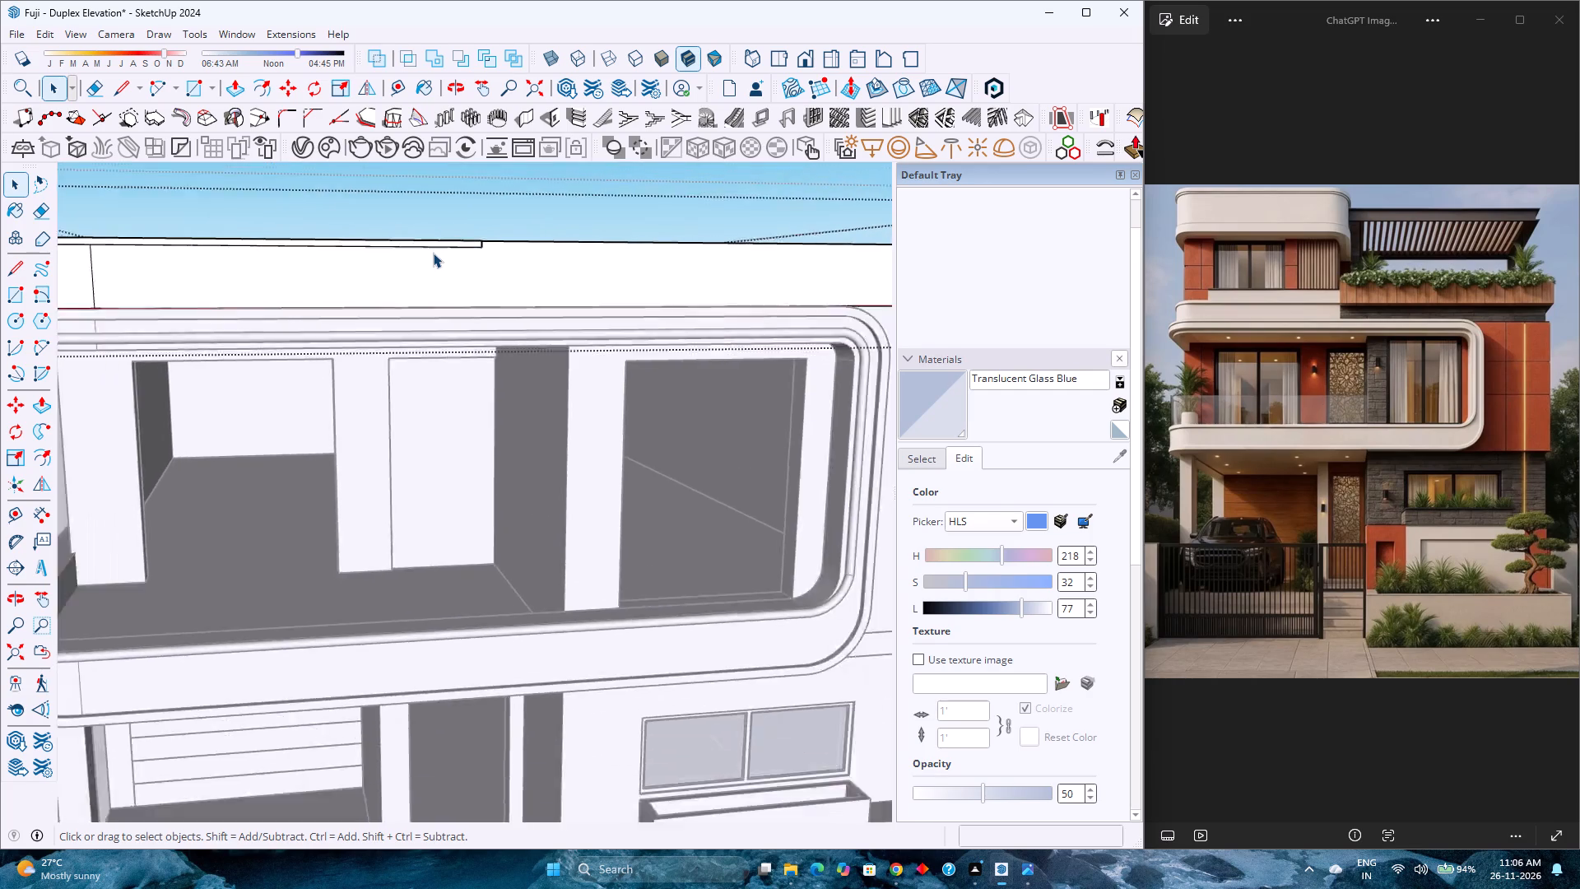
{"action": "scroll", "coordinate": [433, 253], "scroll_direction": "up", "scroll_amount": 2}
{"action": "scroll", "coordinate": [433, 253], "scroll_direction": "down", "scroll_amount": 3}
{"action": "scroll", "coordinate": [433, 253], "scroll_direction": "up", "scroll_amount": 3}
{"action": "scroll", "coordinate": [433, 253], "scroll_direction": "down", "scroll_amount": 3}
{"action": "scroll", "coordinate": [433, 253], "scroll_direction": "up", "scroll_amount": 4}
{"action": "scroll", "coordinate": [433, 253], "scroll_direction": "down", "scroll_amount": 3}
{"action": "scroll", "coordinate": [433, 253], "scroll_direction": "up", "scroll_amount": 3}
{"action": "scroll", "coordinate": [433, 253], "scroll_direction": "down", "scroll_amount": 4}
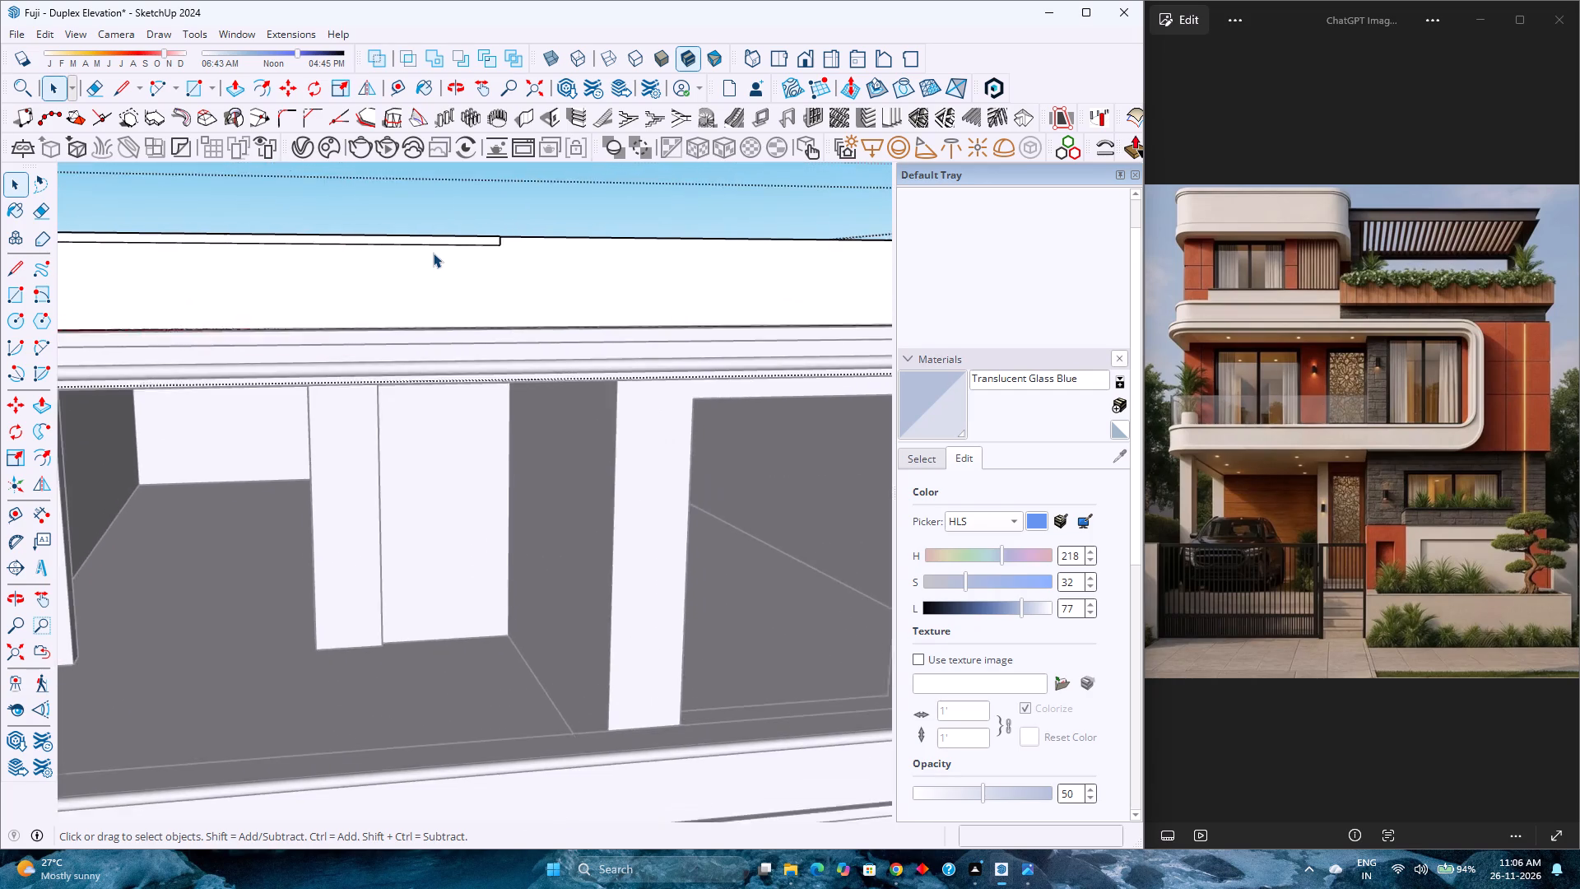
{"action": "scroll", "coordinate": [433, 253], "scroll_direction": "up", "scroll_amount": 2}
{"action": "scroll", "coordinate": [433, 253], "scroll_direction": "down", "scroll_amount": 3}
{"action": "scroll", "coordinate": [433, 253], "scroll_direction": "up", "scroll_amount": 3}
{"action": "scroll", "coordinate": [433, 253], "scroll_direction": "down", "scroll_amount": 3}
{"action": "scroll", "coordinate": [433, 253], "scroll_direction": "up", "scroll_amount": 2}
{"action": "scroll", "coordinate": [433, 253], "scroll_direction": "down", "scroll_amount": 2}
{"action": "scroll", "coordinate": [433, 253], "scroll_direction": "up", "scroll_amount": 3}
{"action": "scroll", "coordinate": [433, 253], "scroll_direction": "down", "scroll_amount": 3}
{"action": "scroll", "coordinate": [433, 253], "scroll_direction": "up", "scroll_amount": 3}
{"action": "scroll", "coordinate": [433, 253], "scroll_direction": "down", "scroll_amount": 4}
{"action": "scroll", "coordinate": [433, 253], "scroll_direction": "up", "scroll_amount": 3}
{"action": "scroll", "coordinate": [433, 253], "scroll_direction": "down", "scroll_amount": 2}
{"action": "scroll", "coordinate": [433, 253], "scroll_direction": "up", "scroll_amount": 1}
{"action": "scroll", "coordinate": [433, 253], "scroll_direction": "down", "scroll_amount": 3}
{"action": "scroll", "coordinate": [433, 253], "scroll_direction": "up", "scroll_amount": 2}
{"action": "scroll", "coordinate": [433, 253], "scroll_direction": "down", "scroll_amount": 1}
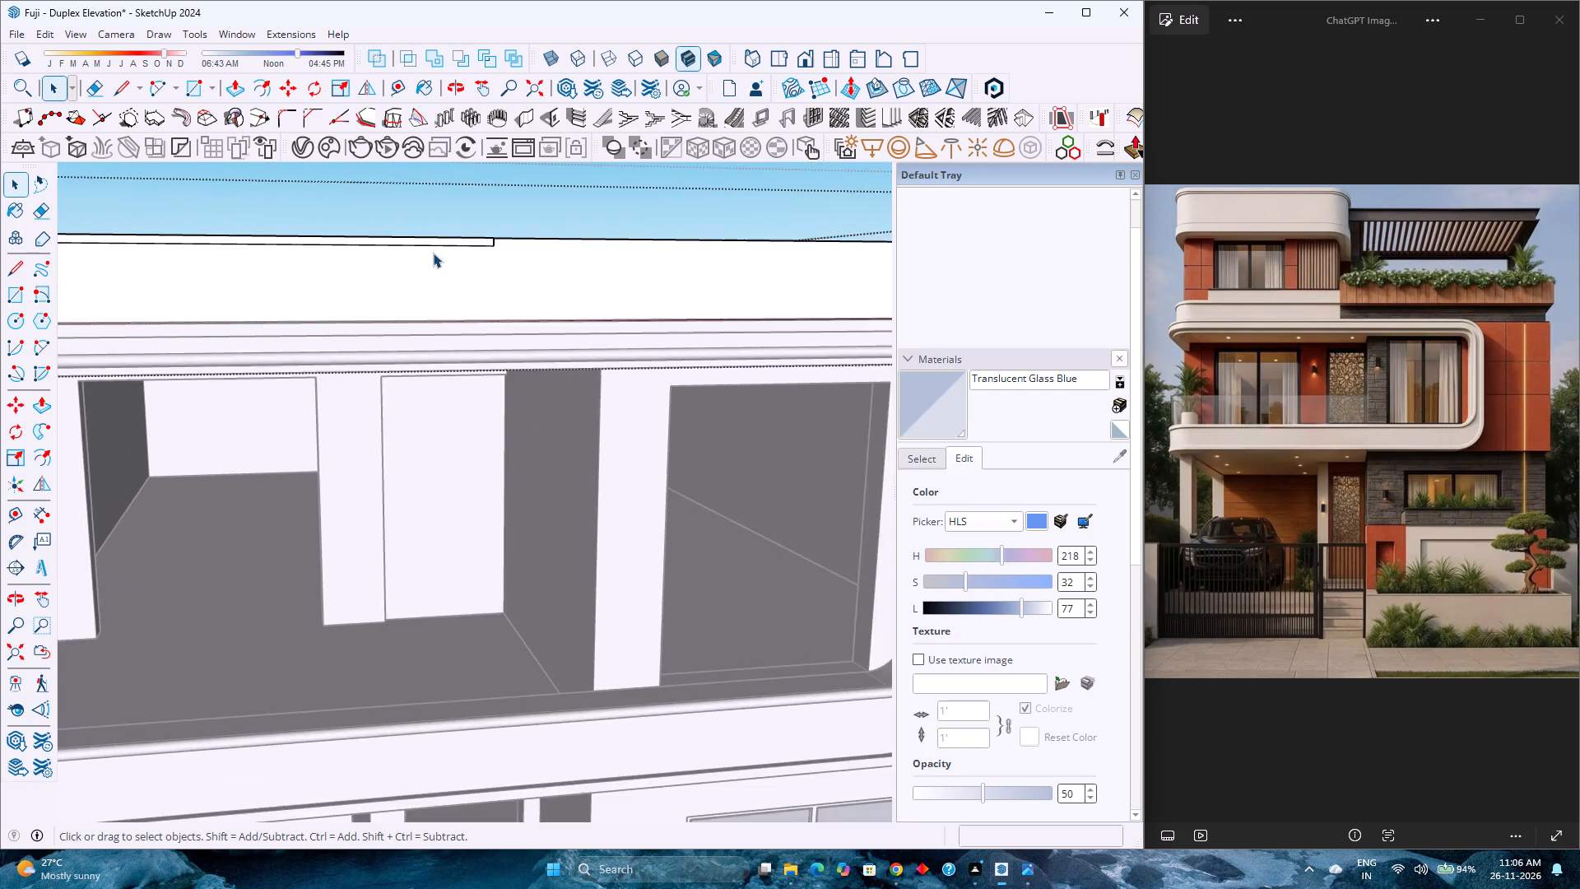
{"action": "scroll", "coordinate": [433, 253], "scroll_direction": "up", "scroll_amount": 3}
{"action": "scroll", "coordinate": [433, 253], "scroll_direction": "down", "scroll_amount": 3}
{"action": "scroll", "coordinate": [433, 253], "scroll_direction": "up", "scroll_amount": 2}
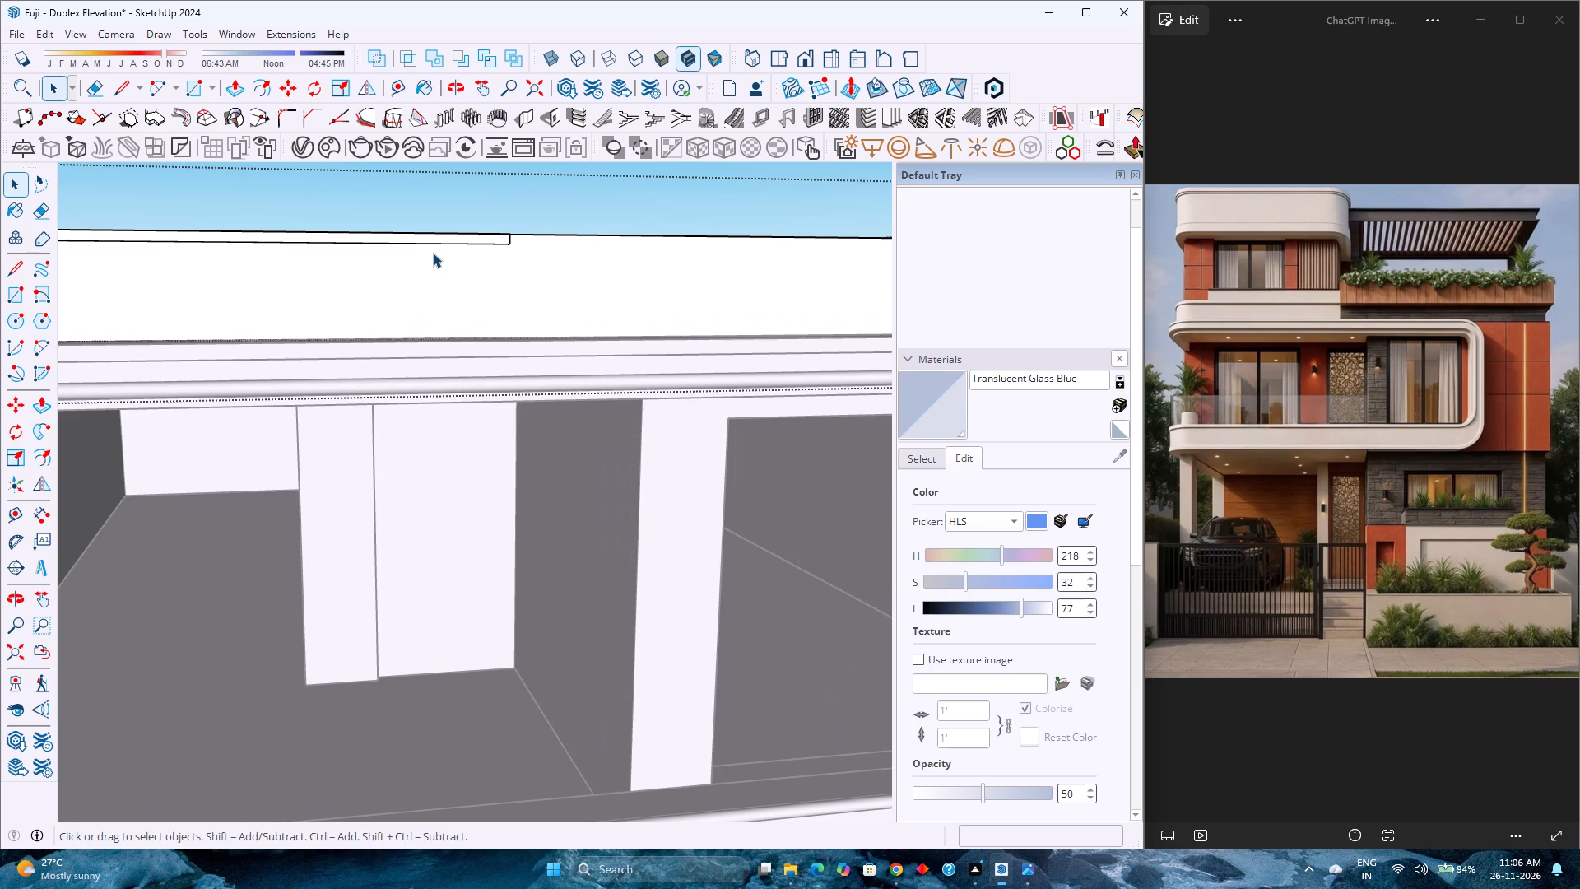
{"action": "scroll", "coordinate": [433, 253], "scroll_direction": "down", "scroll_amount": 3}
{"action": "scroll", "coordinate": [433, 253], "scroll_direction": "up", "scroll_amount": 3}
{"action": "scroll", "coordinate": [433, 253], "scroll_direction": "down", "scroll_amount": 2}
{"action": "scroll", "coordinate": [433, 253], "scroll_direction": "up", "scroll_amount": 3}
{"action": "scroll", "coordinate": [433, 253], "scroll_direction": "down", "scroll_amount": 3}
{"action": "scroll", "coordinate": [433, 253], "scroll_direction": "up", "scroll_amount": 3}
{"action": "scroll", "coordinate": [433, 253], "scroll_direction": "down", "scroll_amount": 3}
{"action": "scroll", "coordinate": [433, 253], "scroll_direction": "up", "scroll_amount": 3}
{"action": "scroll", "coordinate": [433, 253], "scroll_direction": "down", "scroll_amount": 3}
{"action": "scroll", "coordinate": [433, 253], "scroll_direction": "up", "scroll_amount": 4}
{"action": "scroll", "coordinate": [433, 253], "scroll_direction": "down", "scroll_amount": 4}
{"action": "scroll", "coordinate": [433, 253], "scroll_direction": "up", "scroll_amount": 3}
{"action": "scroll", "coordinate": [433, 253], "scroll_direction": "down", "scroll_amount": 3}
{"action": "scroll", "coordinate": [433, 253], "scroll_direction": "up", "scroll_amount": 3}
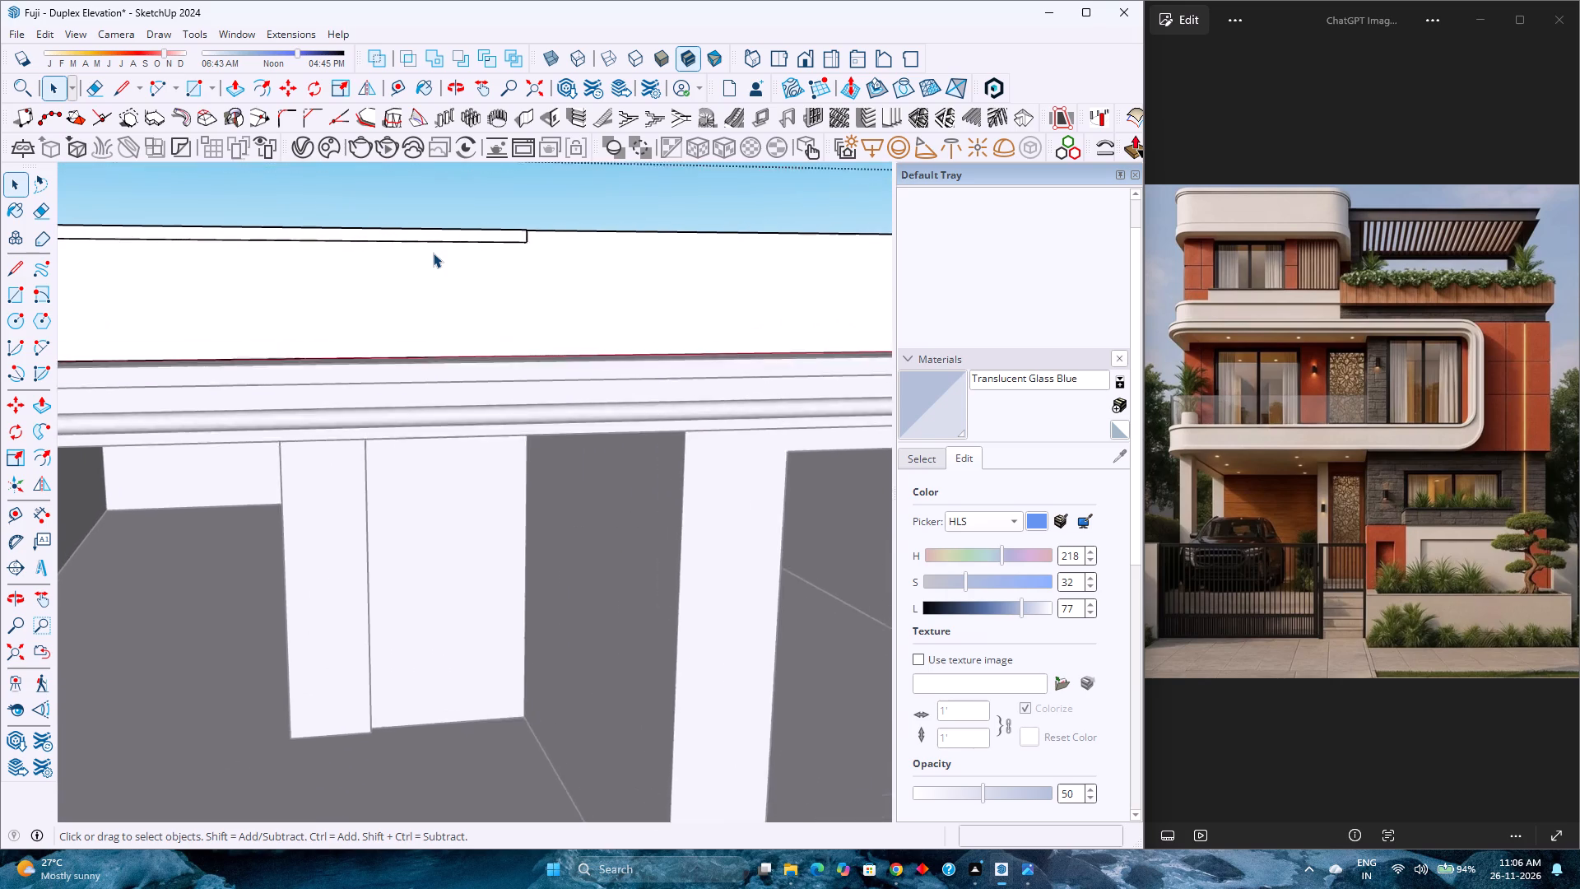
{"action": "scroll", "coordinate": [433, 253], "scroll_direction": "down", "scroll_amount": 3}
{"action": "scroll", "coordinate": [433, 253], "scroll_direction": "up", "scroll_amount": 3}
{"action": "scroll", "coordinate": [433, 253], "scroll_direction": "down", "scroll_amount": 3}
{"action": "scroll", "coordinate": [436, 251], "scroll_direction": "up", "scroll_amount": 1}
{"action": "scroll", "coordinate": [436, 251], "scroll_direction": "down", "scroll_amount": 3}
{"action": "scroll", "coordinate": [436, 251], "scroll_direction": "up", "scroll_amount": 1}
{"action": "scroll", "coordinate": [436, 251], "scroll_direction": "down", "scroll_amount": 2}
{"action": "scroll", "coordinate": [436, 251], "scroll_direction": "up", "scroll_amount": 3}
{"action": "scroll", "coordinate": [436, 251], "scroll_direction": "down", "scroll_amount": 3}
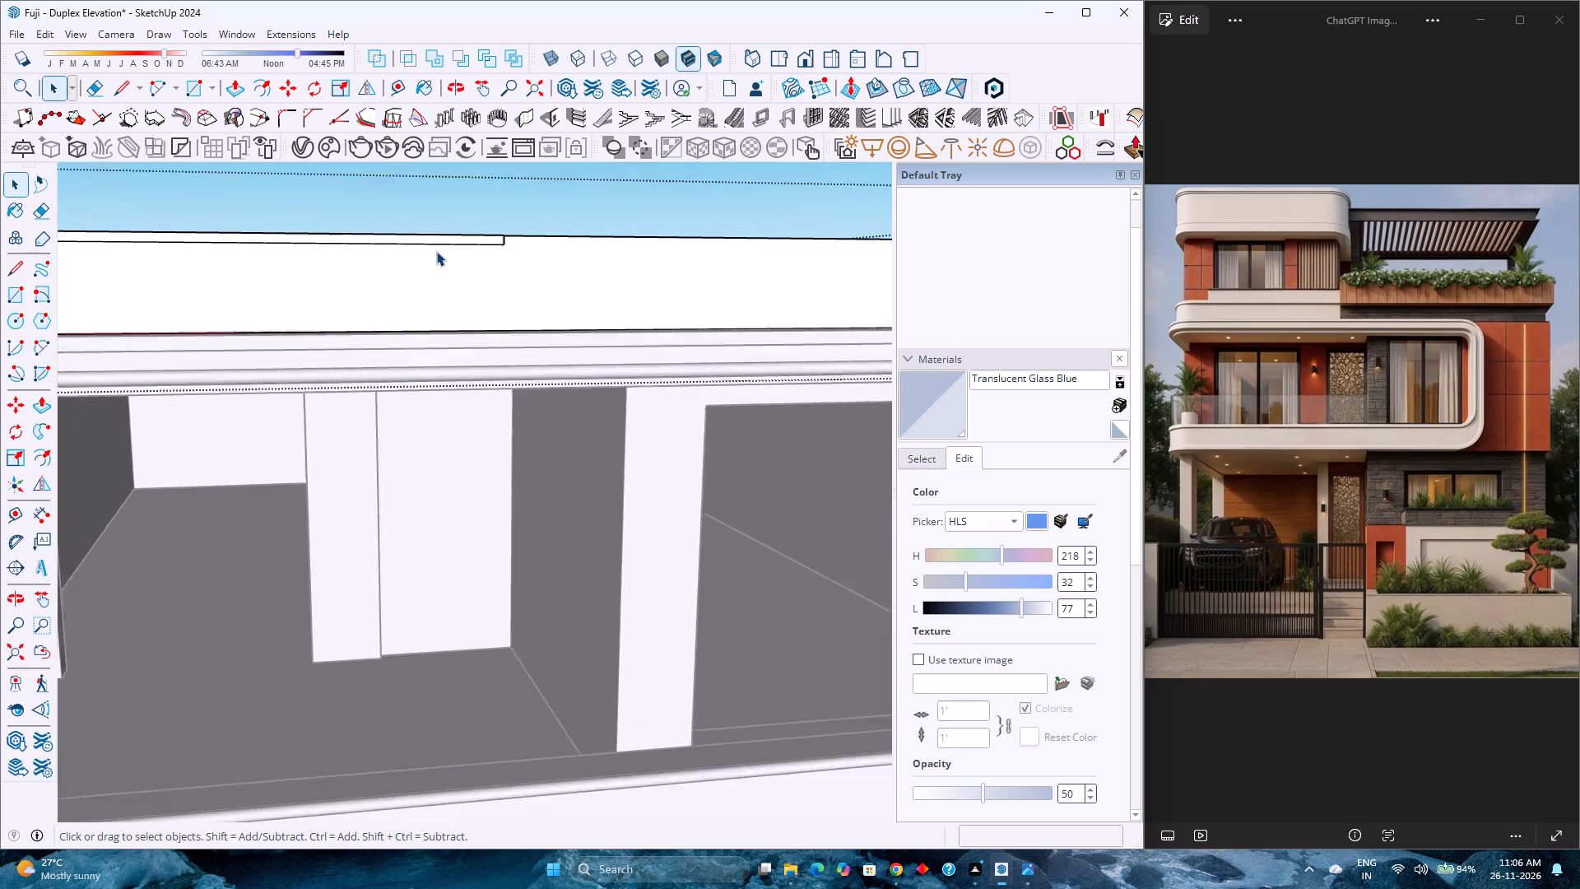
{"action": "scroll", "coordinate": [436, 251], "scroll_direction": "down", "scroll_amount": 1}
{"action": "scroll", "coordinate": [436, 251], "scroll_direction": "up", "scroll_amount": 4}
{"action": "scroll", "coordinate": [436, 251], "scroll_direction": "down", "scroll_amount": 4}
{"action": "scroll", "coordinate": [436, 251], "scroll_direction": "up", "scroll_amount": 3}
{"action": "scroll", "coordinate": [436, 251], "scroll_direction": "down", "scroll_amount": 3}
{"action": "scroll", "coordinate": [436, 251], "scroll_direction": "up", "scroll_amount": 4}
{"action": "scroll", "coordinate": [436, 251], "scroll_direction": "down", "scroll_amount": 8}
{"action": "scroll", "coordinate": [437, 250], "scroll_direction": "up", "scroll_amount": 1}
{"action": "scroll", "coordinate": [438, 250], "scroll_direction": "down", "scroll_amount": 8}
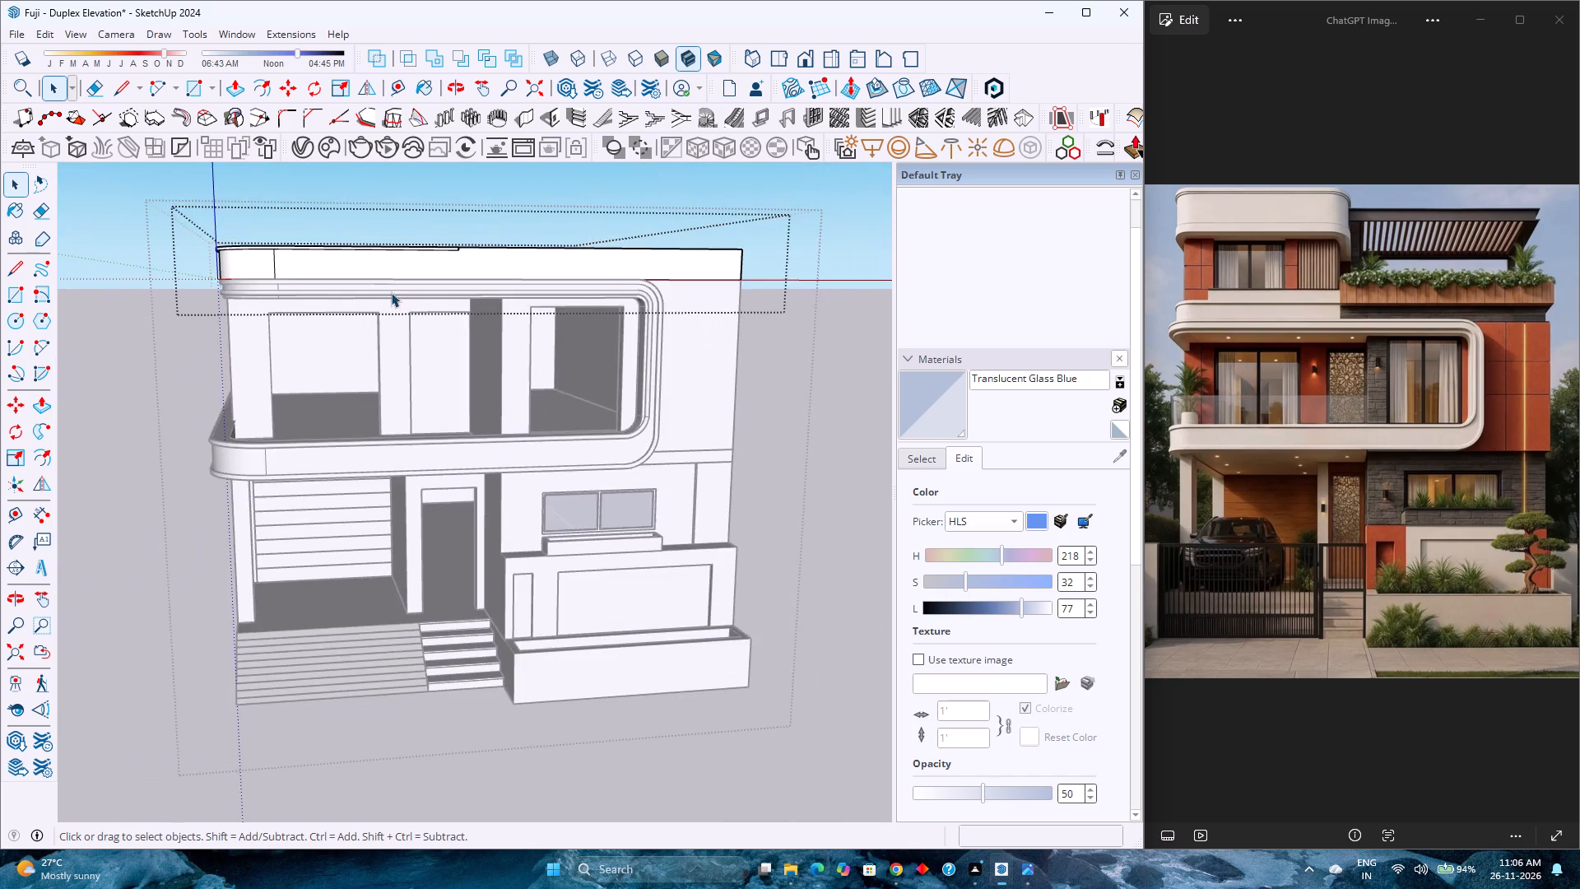
Close the roof slab group and examine the house from the sides, front and above, down to the parapet lip's front end.
{"action": "scroll", "coordinate": [391, 292], "scroll_direction": "down", "scroll_amount": 1}
{"action": "middle_click_drag", "start_coordinate": [388, 298], "coordinate": [278, 411]}
{"action": "middle_click", "coordinate": [278, 410]}
{"action": "left_click", "coordinate": [746, 417]}
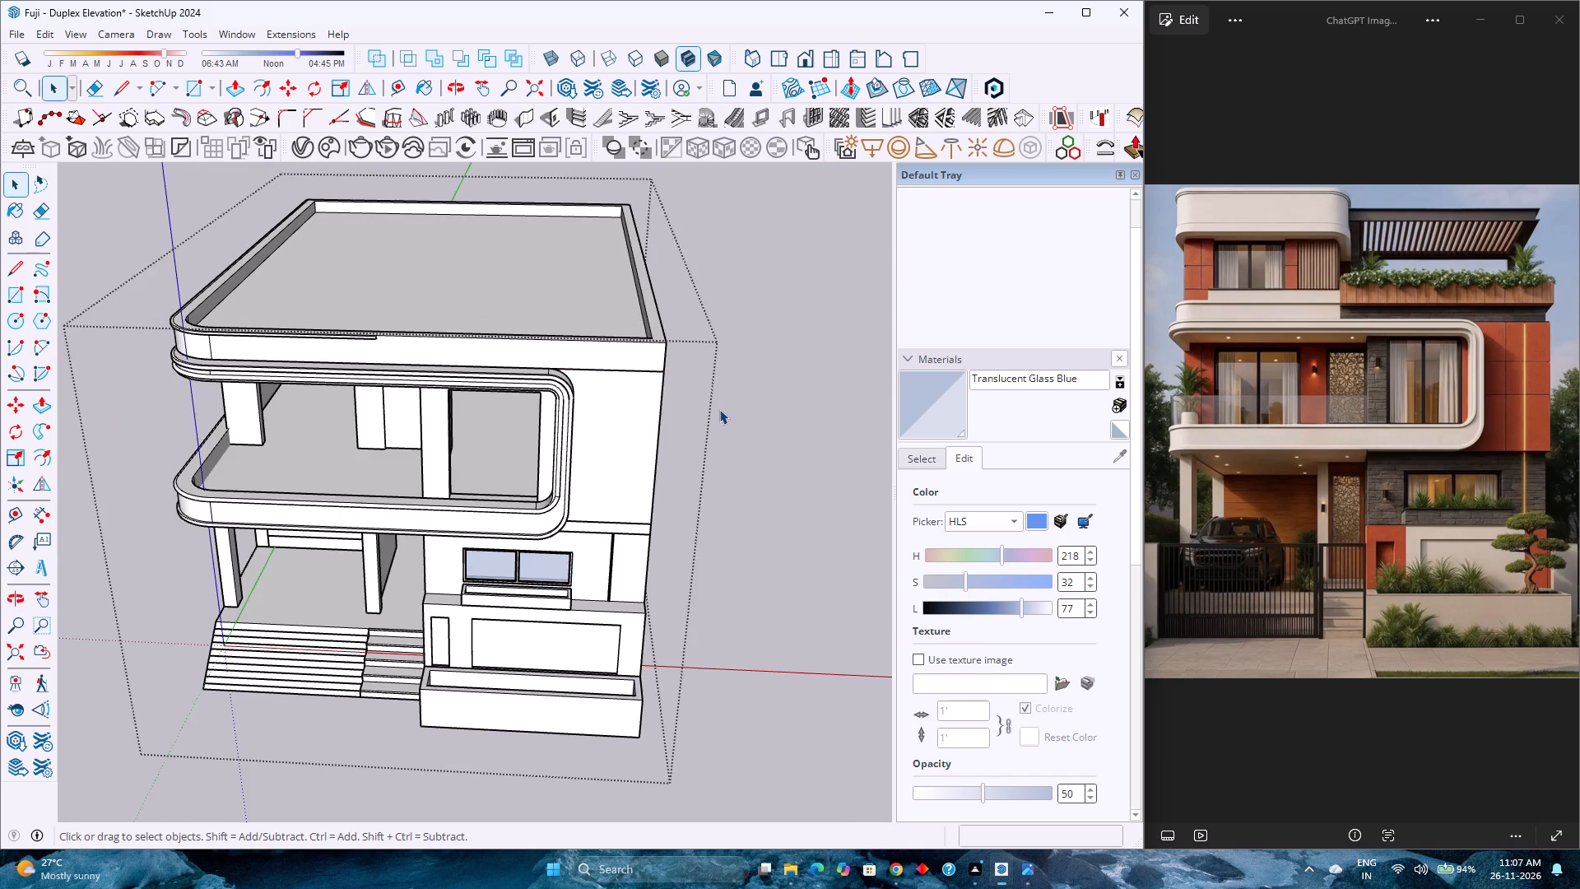
{"action": "scroll", "coordinate": [719, 409], "scroll_direction": "down", "scroll_amount": 2}
{"action": "middle_click_drag", "start_coordinate": [714, 409], "coordinate": [310, 443]}
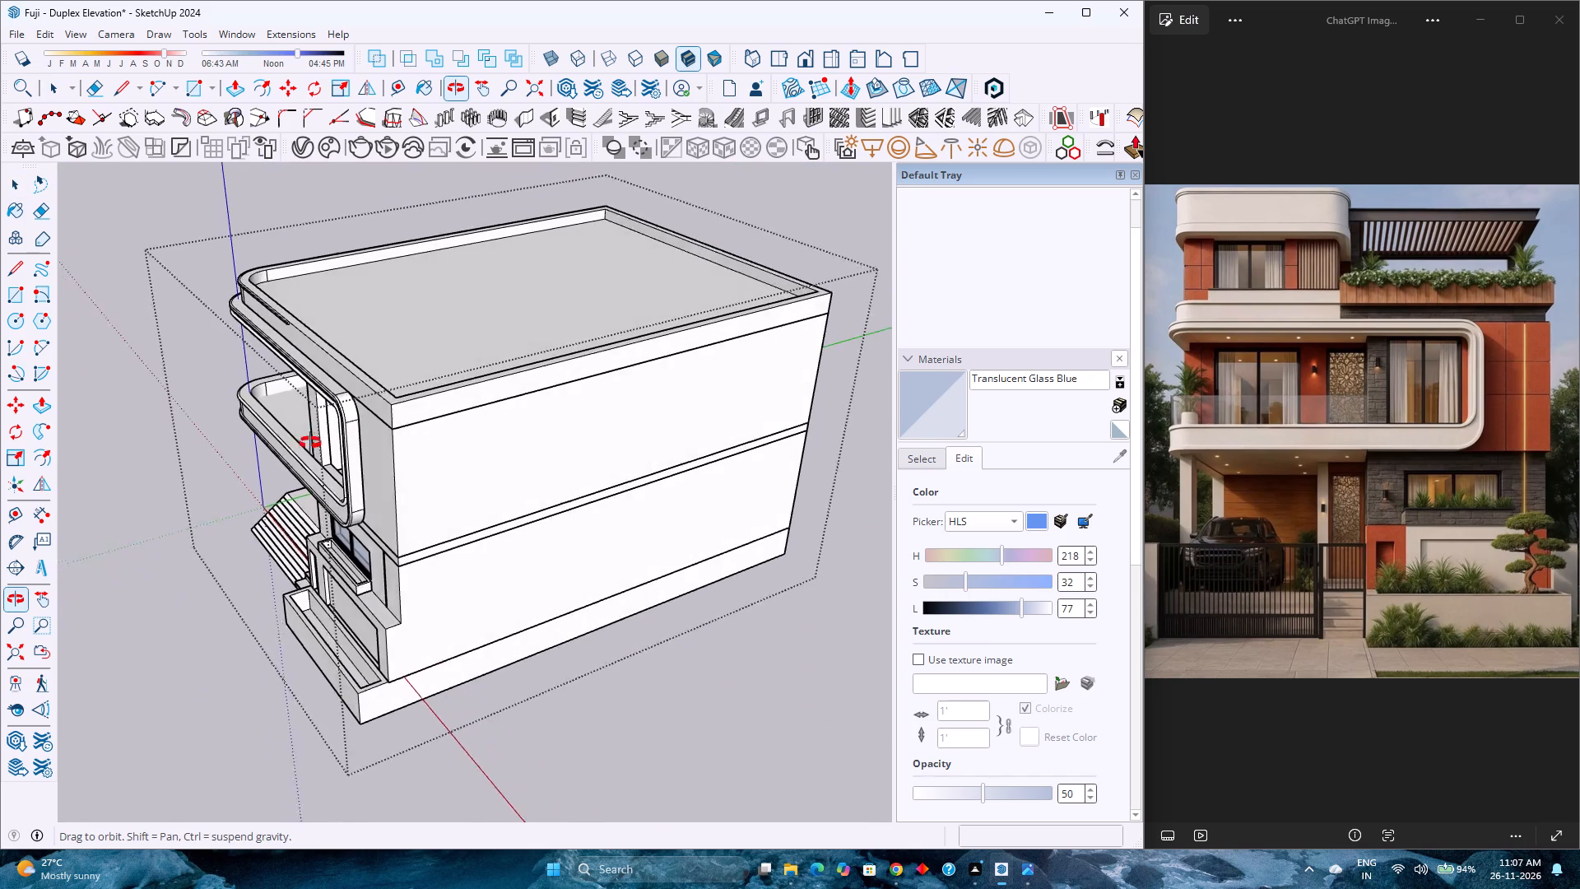
{"action": "middle_click_drag", "start_coordinate": [310, 443], "coordinate": [302, 444]}
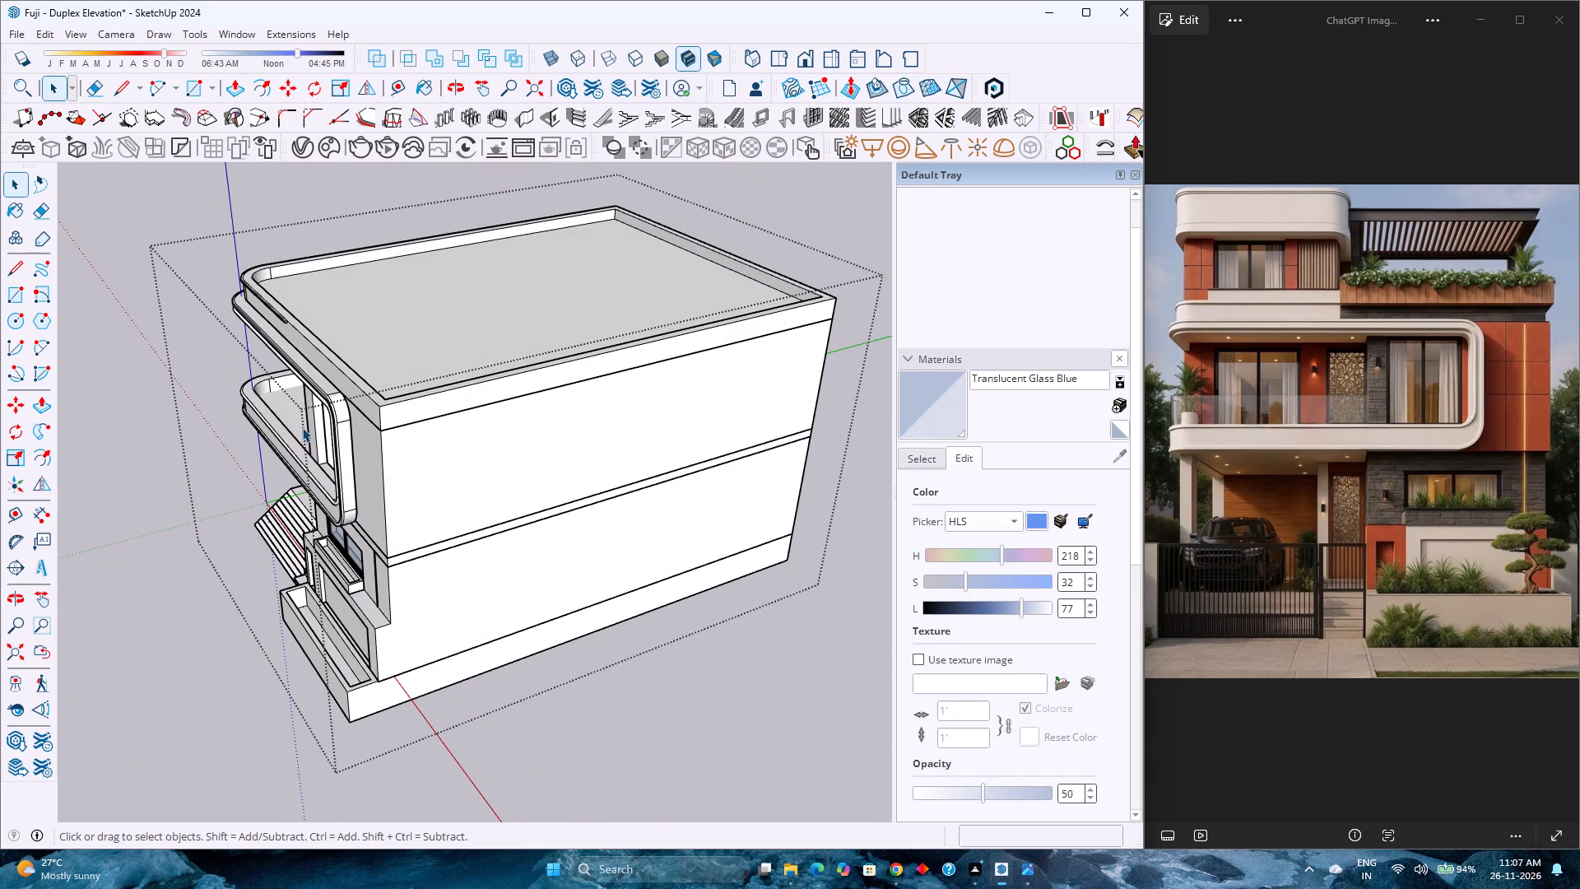
{"action": "scroll", "coordinate": [303, 418], "scroll_direction": "down", "scroll_amount": 4}
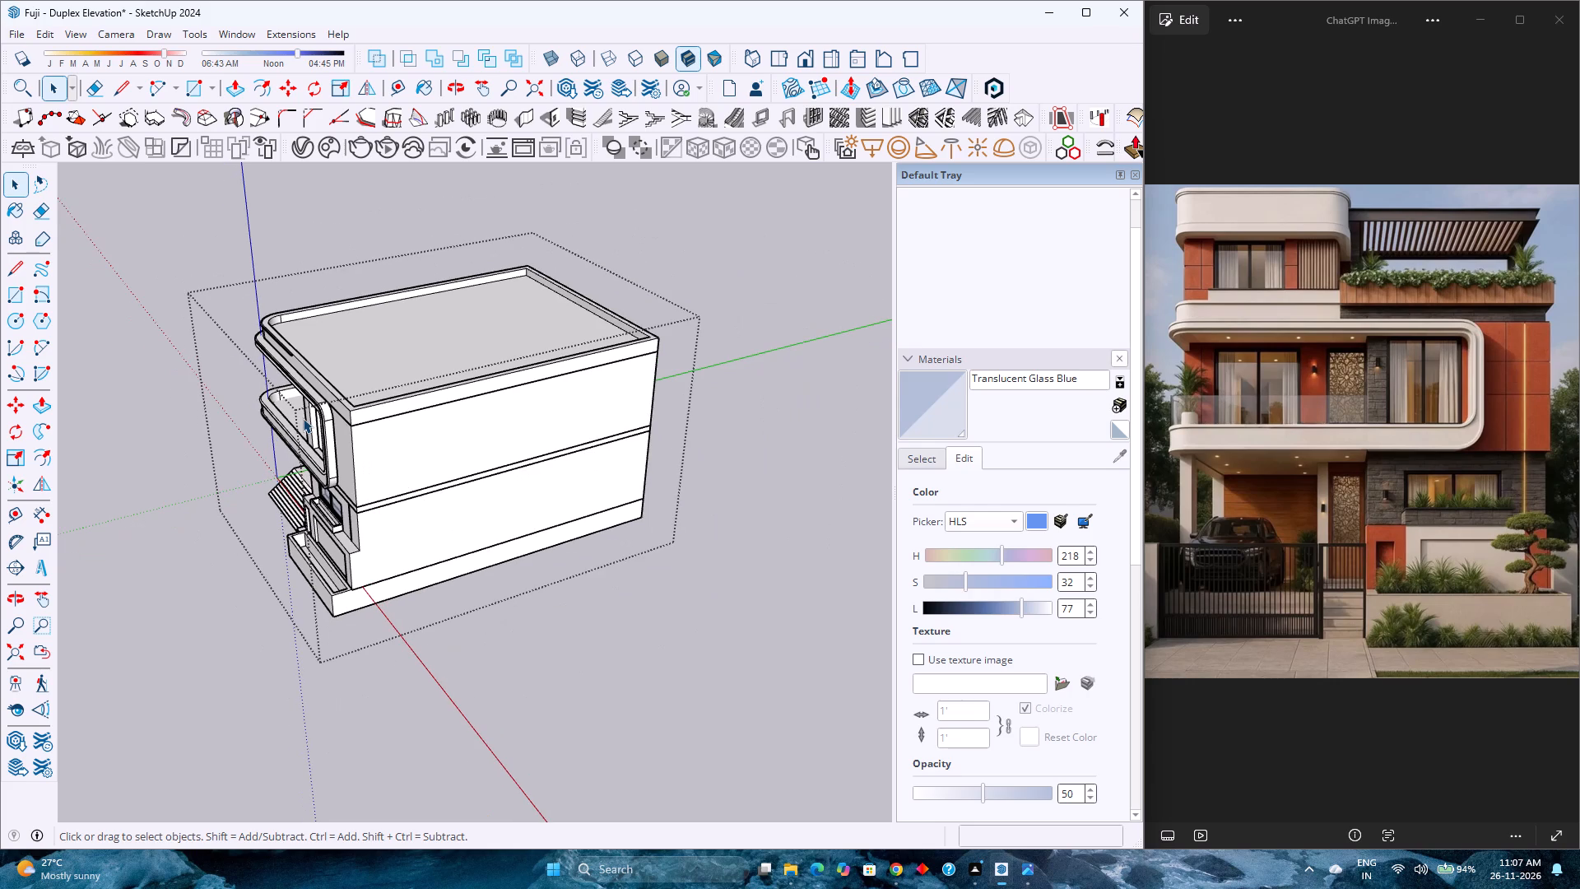
{"action": "scroll", "coordinate": [303, 418], "scroll_direction": "up", "scroll_amount": 4}
{"action": "middle_click_drag", "start_coordinate": [233, 453], "coordinate": [393, 459]}
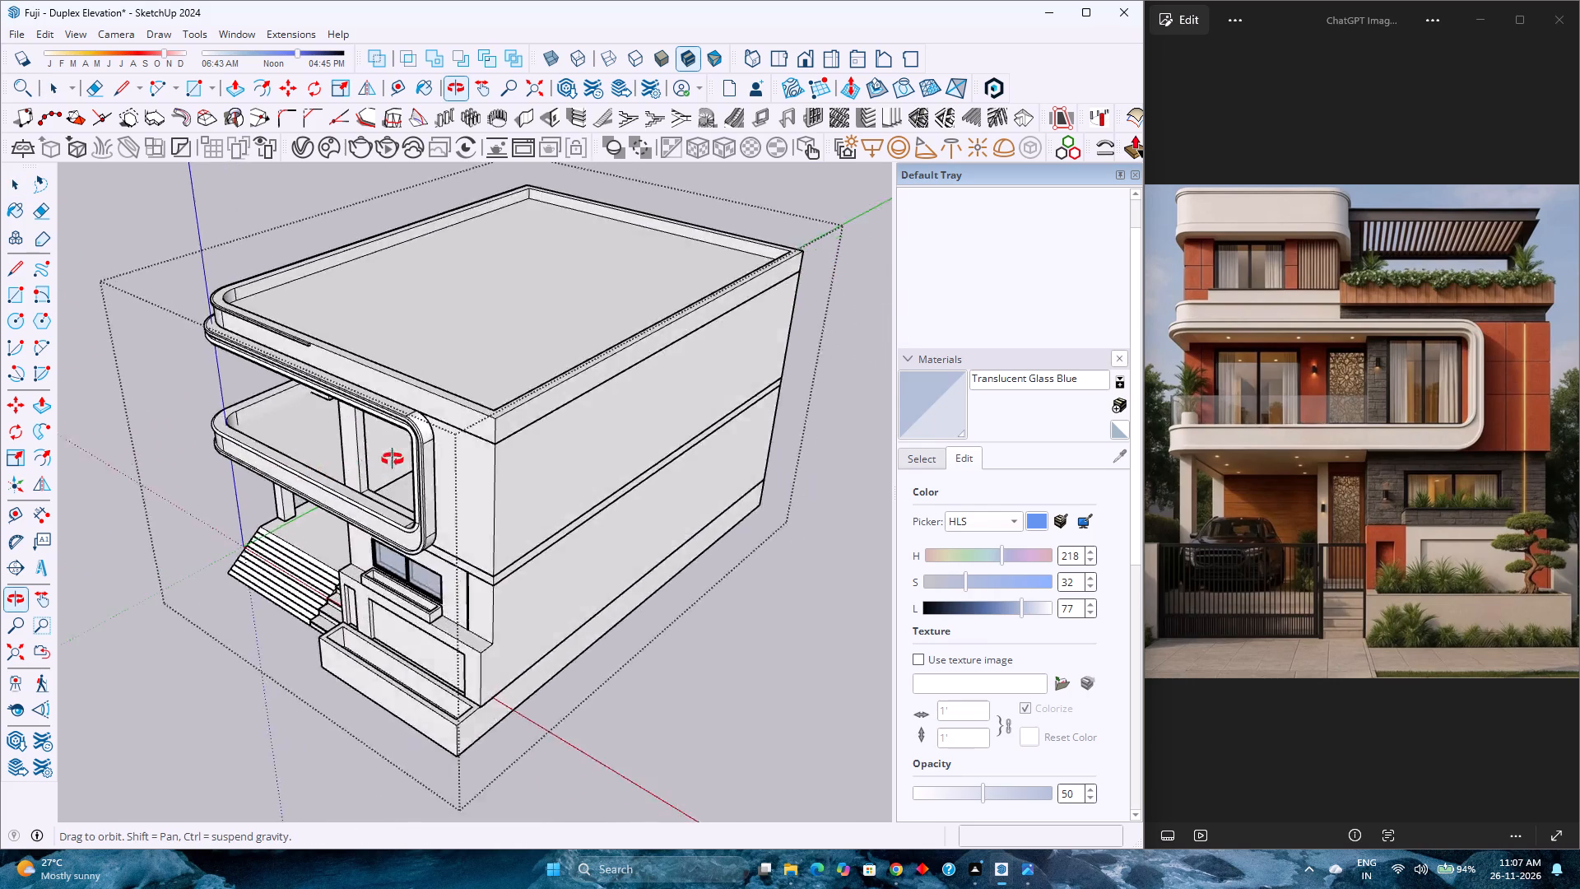
{"action": "middle_click_drag", "start_coordinate": [393, 459], "coordinate": [516, 404]}
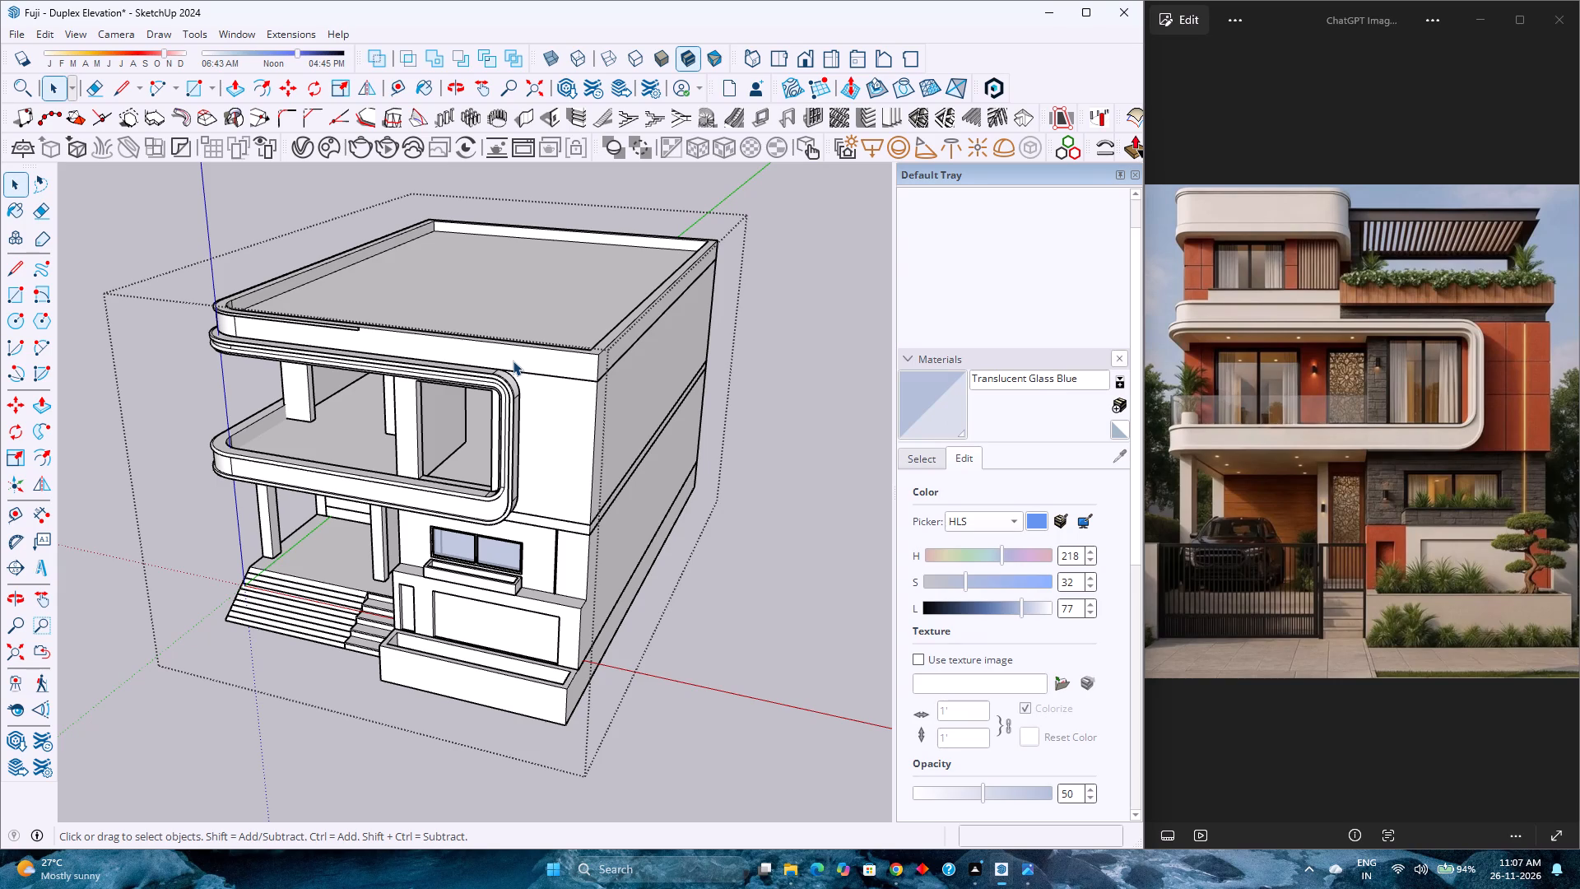
{"action": "scroll", "coordinate": [513, 361], "scroll_direction": "down", "scroll_amount": 3}
{"action": "middle_click_drag", "start_coordinate": [507, 370], "coordinate": [531, 346]}
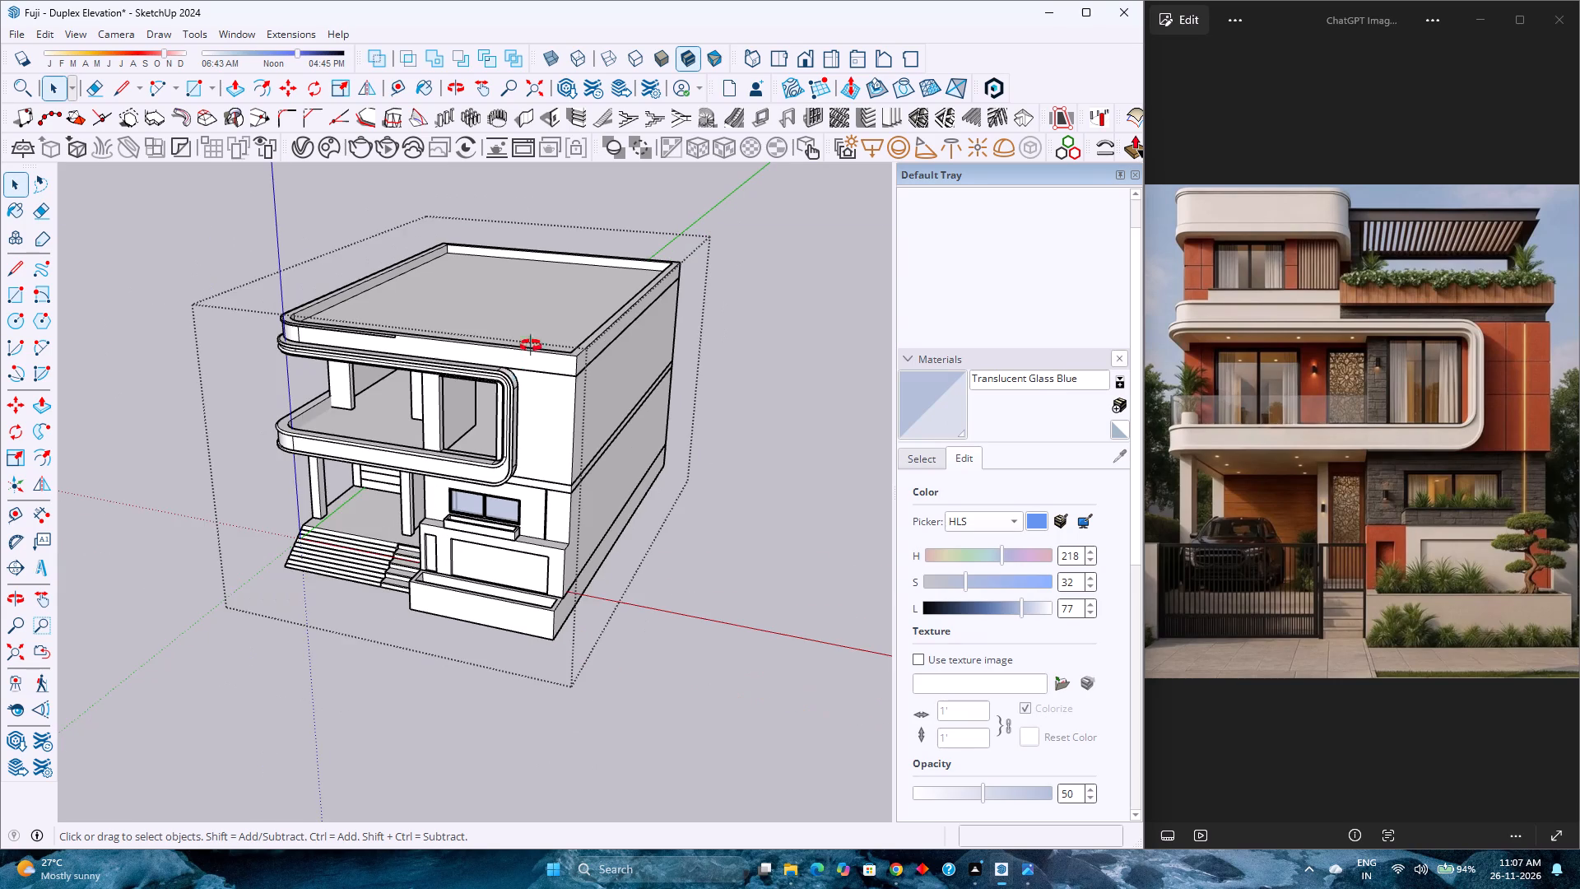
{"action": "middle_click_drag", "start_coordinate": [531, 346], "coordinate": [640, 267]}
{"action": "scroll", "coordinate": [402, 373], "scroll_direction": "up", "scroll_amount": 2}
{"action": "middle_click_drag", "start_coordinate": [402, 374], "coordinate": [578, 348]}
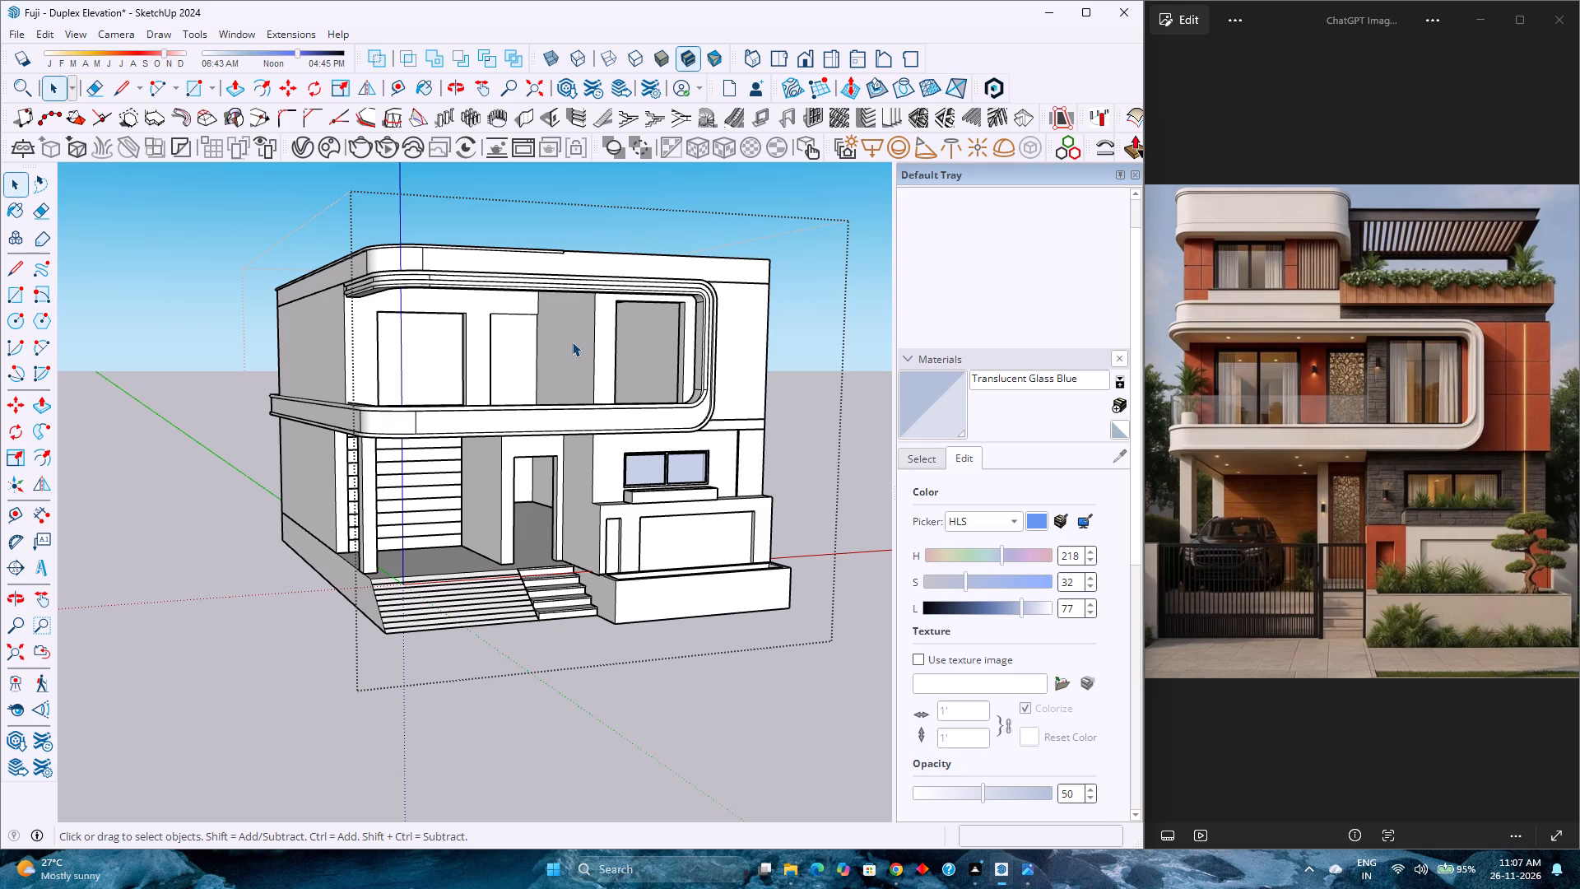
{"action": "scroll", "coordinate": [578, 261], "scroll_direction": "up", "scroll_amount": 2}
{"action": "middle_click_drag", "start_coordinate": [578, 261], "coordinate": [624, 597]}
{"action": "middle_click", "coordinate": [624, 597]}
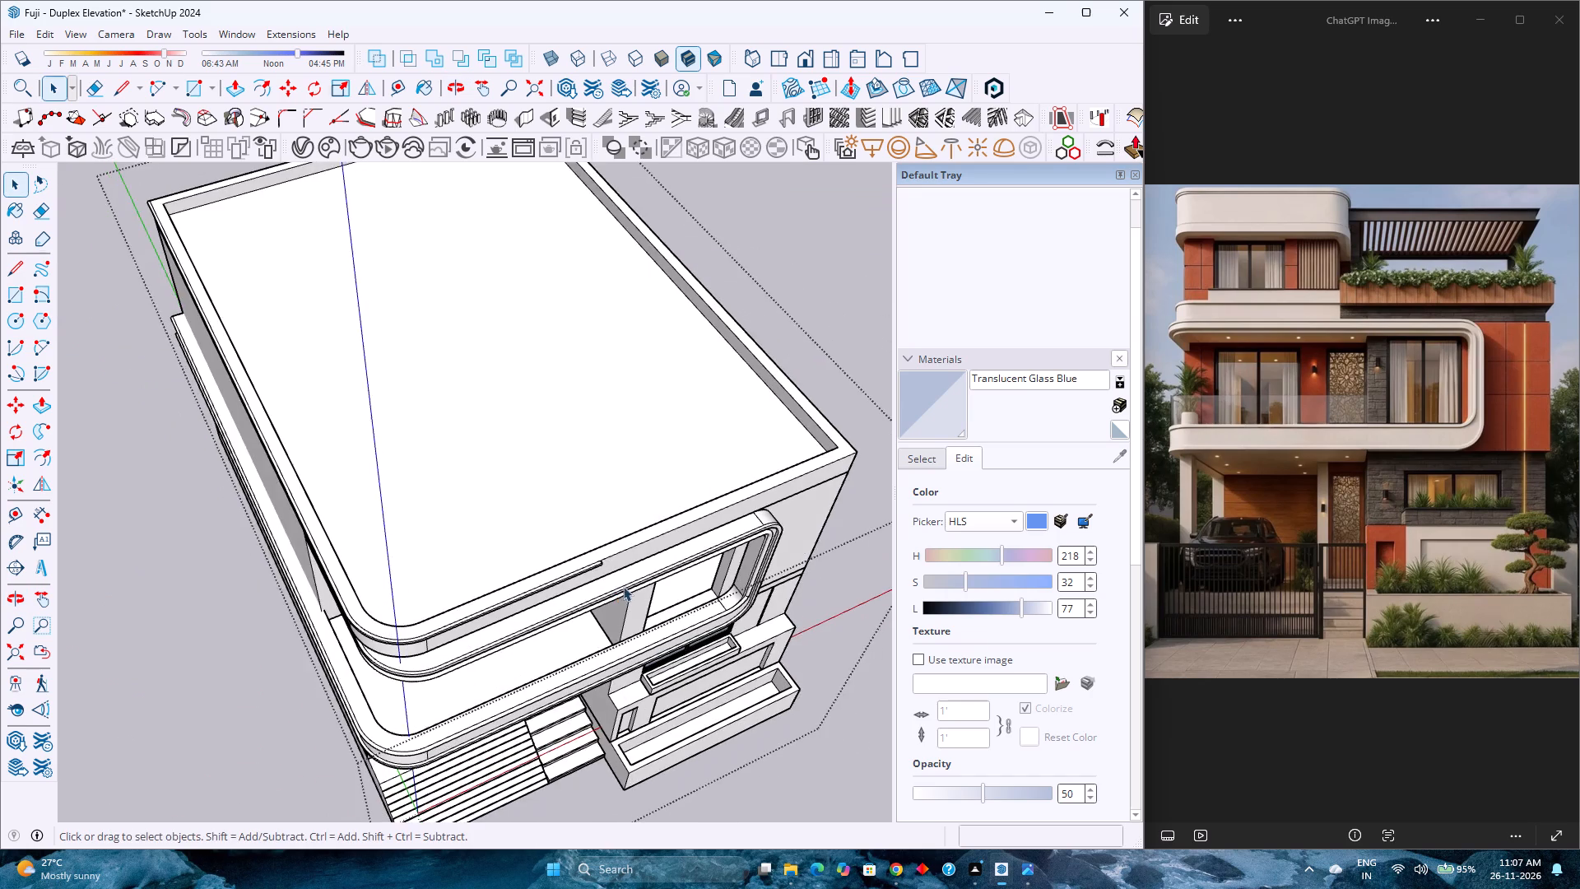
{"action": "scroll", "coordinate": [616, 579], "scroll_direction": "up", "scroll_amount": 11}
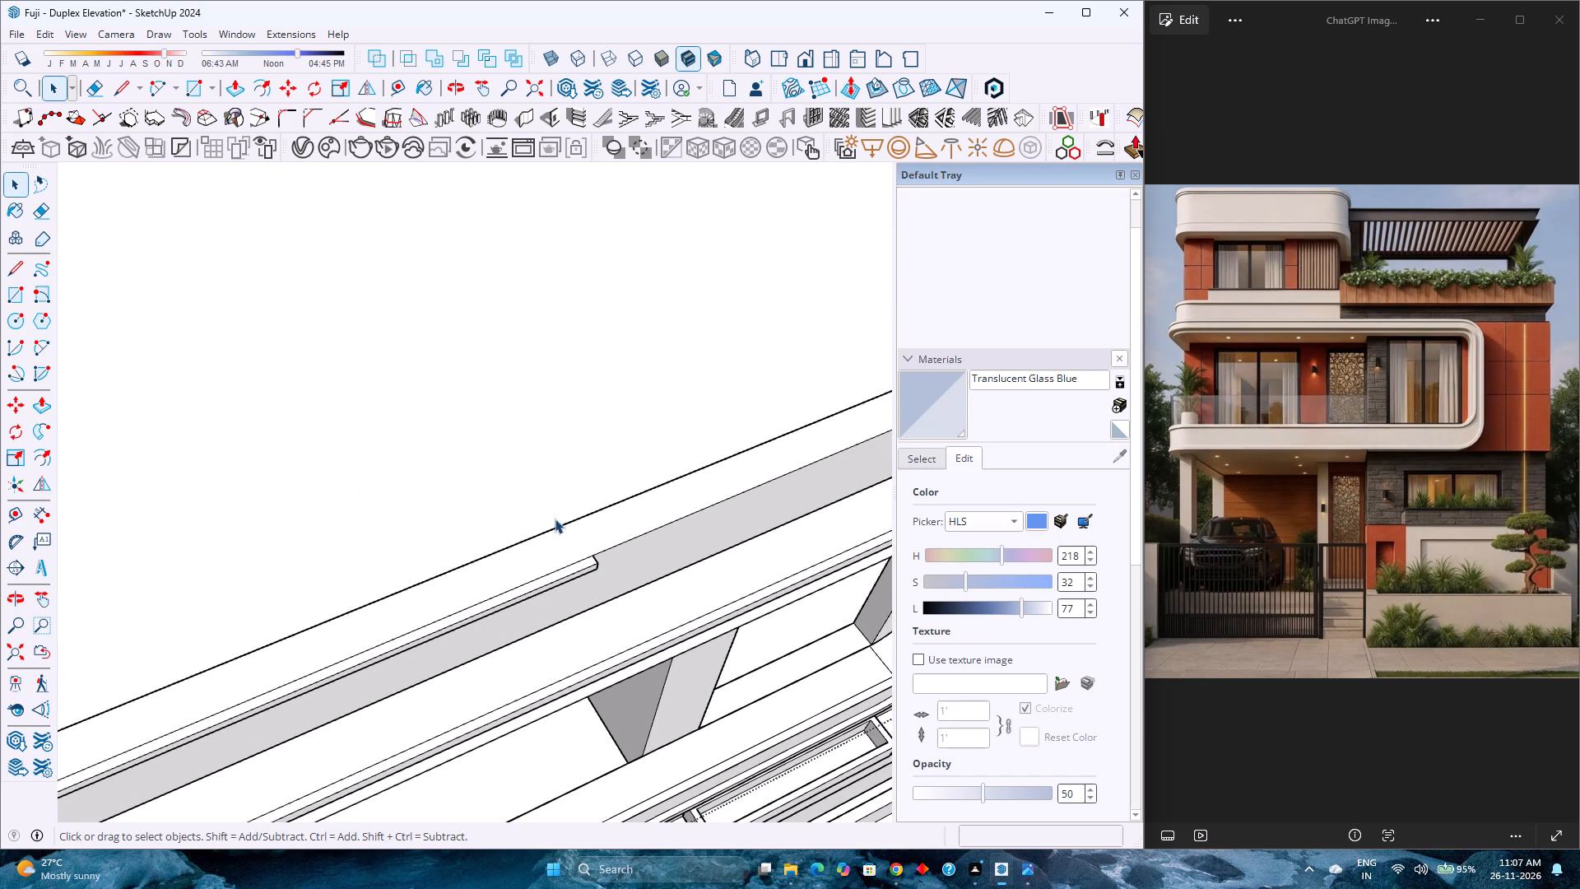
{"action": "scroll", "coordinate": [617, 552], "scroll_direction": "up", "scroll_amount": 3}
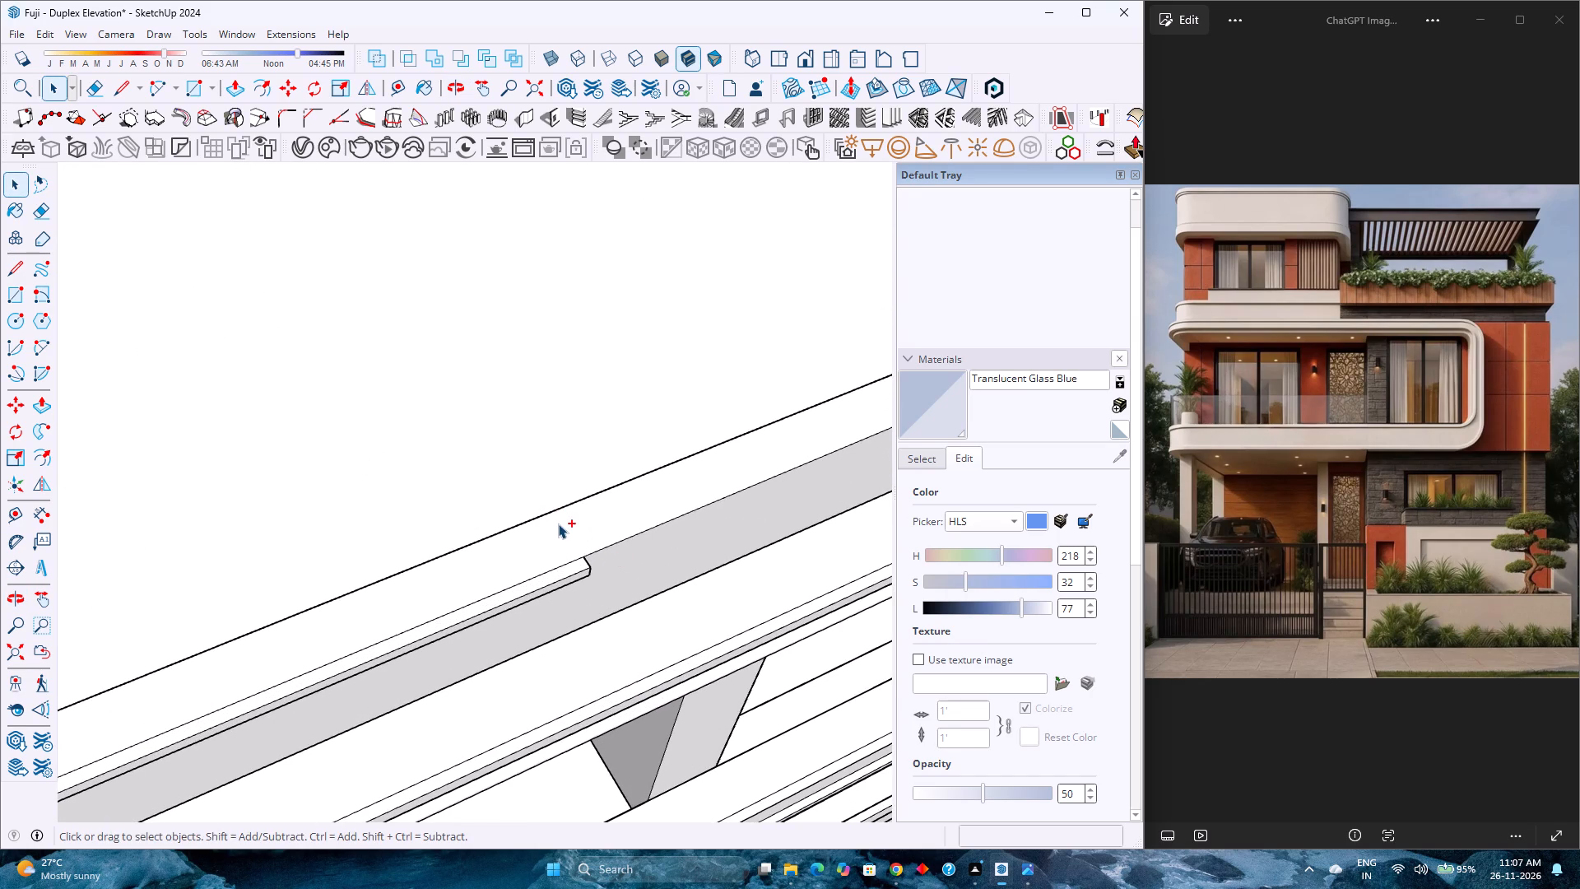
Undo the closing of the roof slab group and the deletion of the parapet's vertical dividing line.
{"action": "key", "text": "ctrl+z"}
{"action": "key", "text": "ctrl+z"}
Copy the vertical dividing line from the parapet's front face 9" straight inward to the parapet's inner edge.
{"action": "key", "text": "space"}
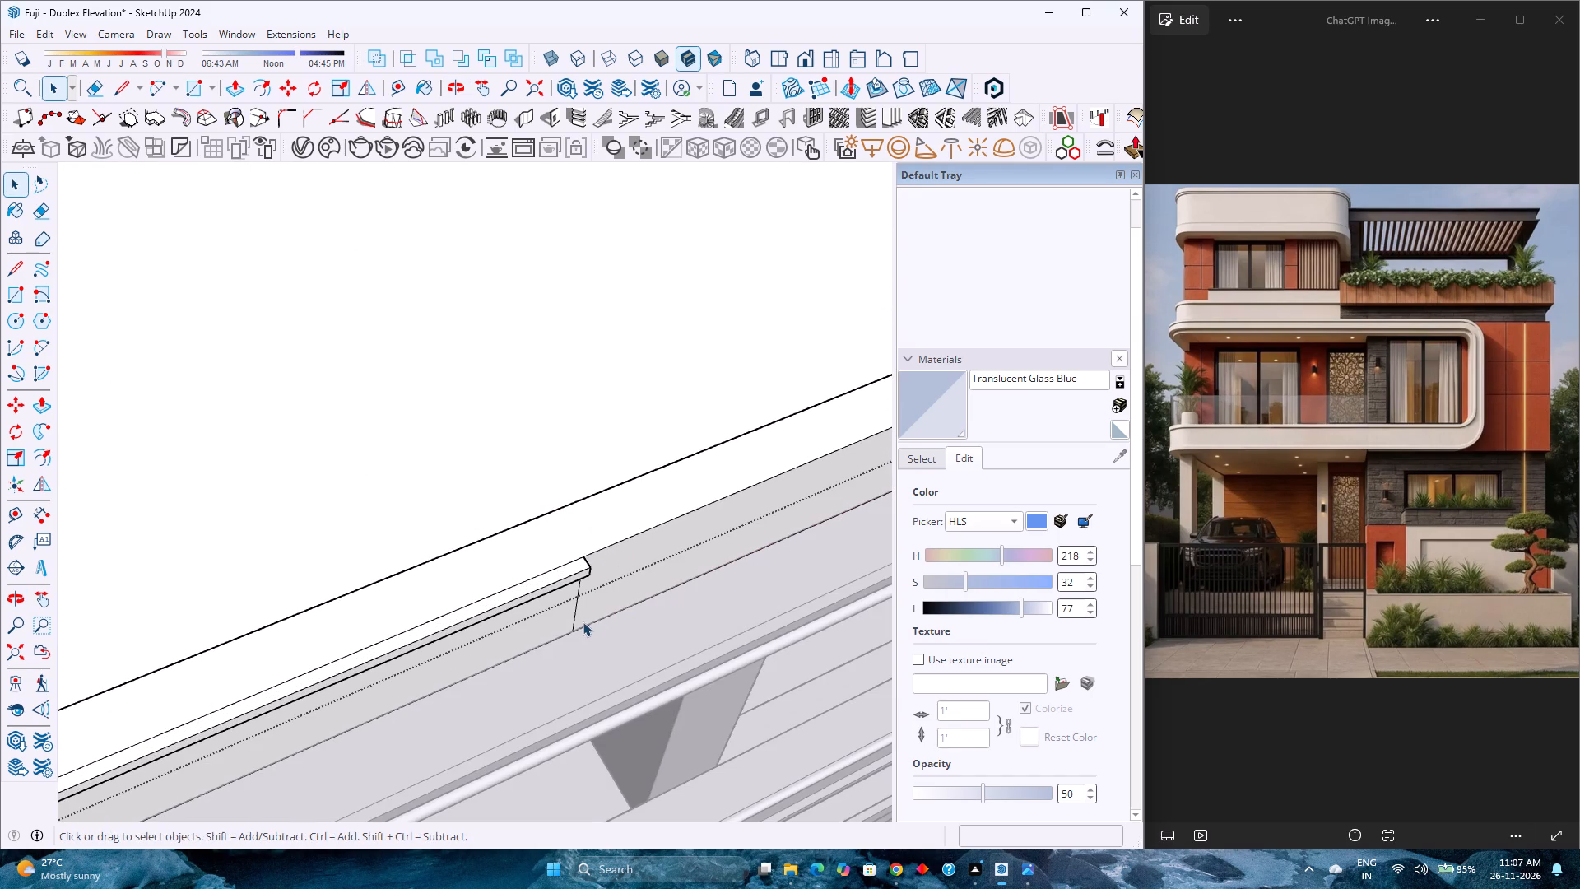
{"action": "left_click", "coordinate": [574, 616]}
{"action": "key", "text": "m"}
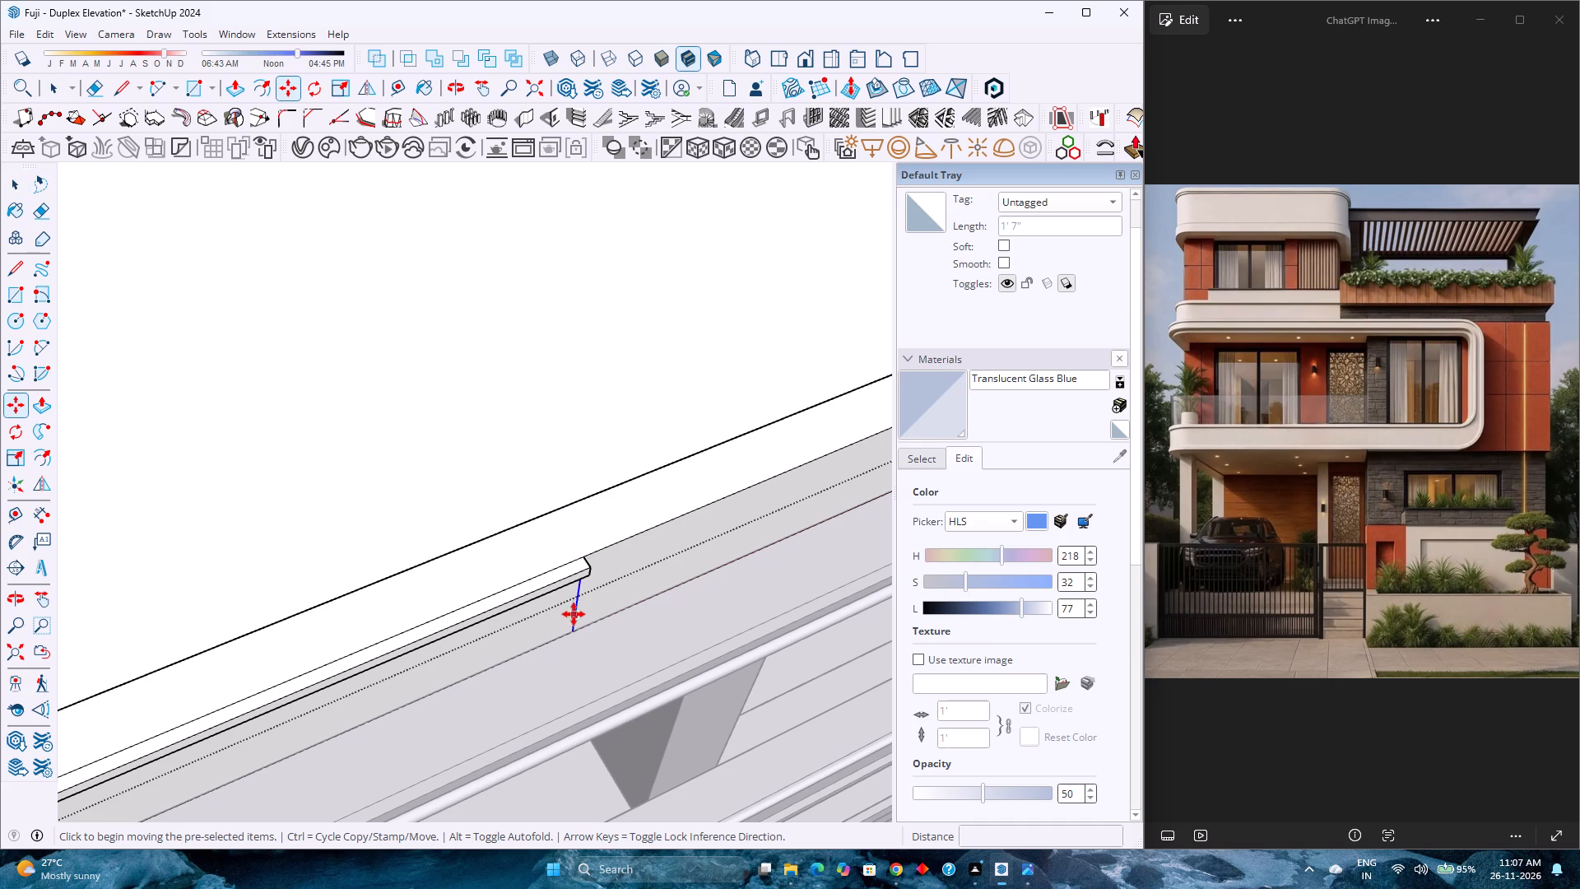
{"action": "left_click", "coordinate": [583, 556]}
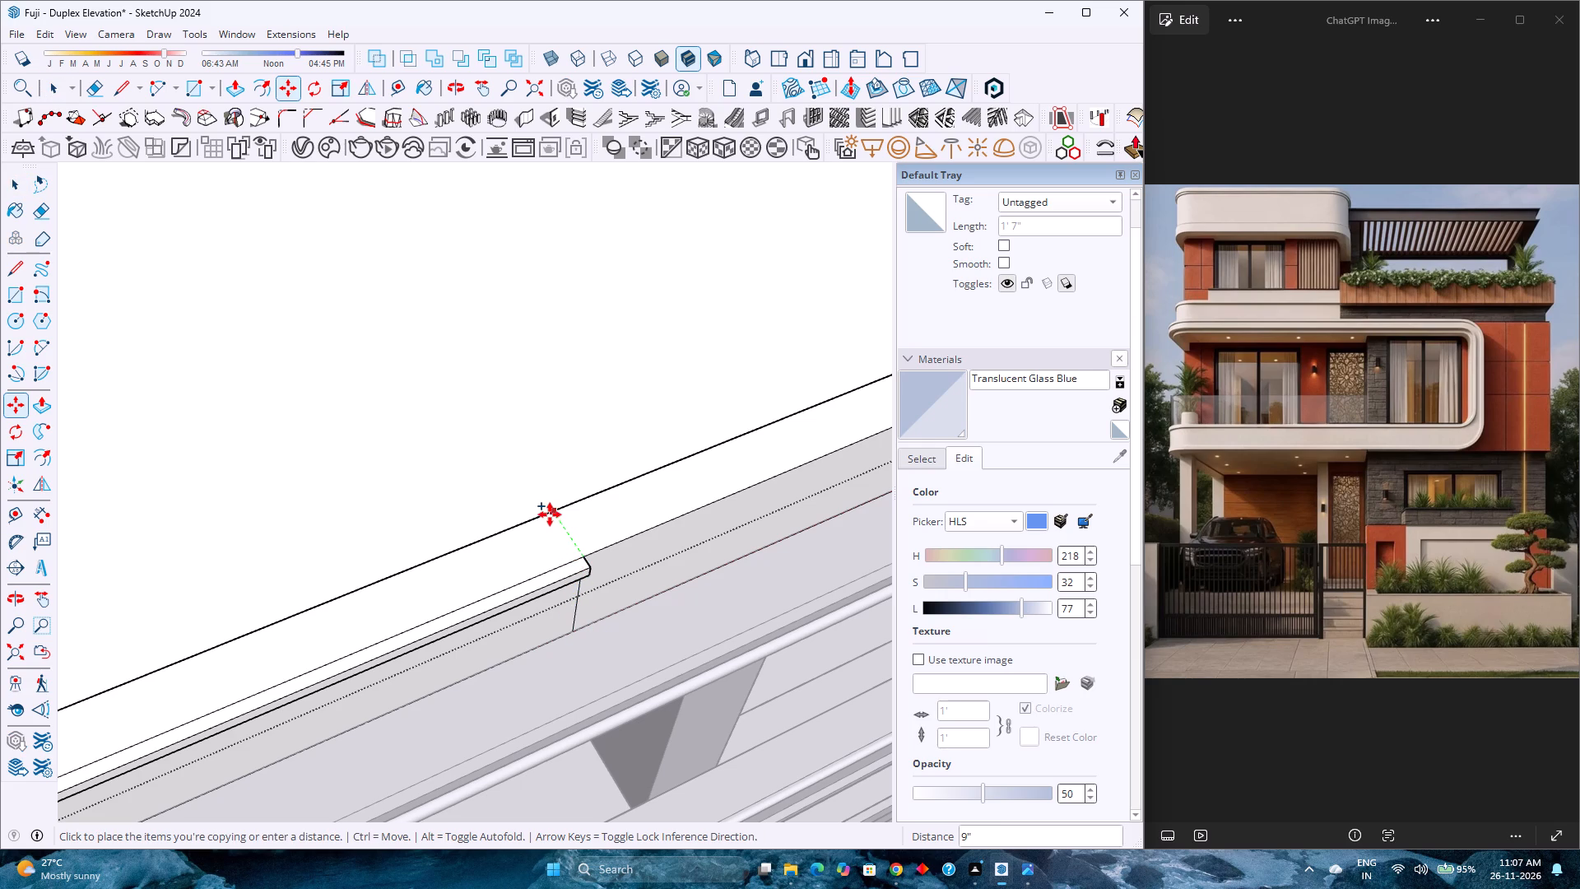
{"action": "left_click", "coordinate": [550, 514]}
Extend the copied vertical line on the parapet's inner face up to the parapet's top edge.
{"action": "middle_click_drag", "start_coordinate": [549, 520], "coordinate": [918, 614]}
{"action": "scroll", "coordinate": [559, 497], "scroll_direction": "up", "scroll_amount": 2}
{"action": "middle_click_drag", "start_coordinate": [585, 497], "coordinate": [695, 487]}
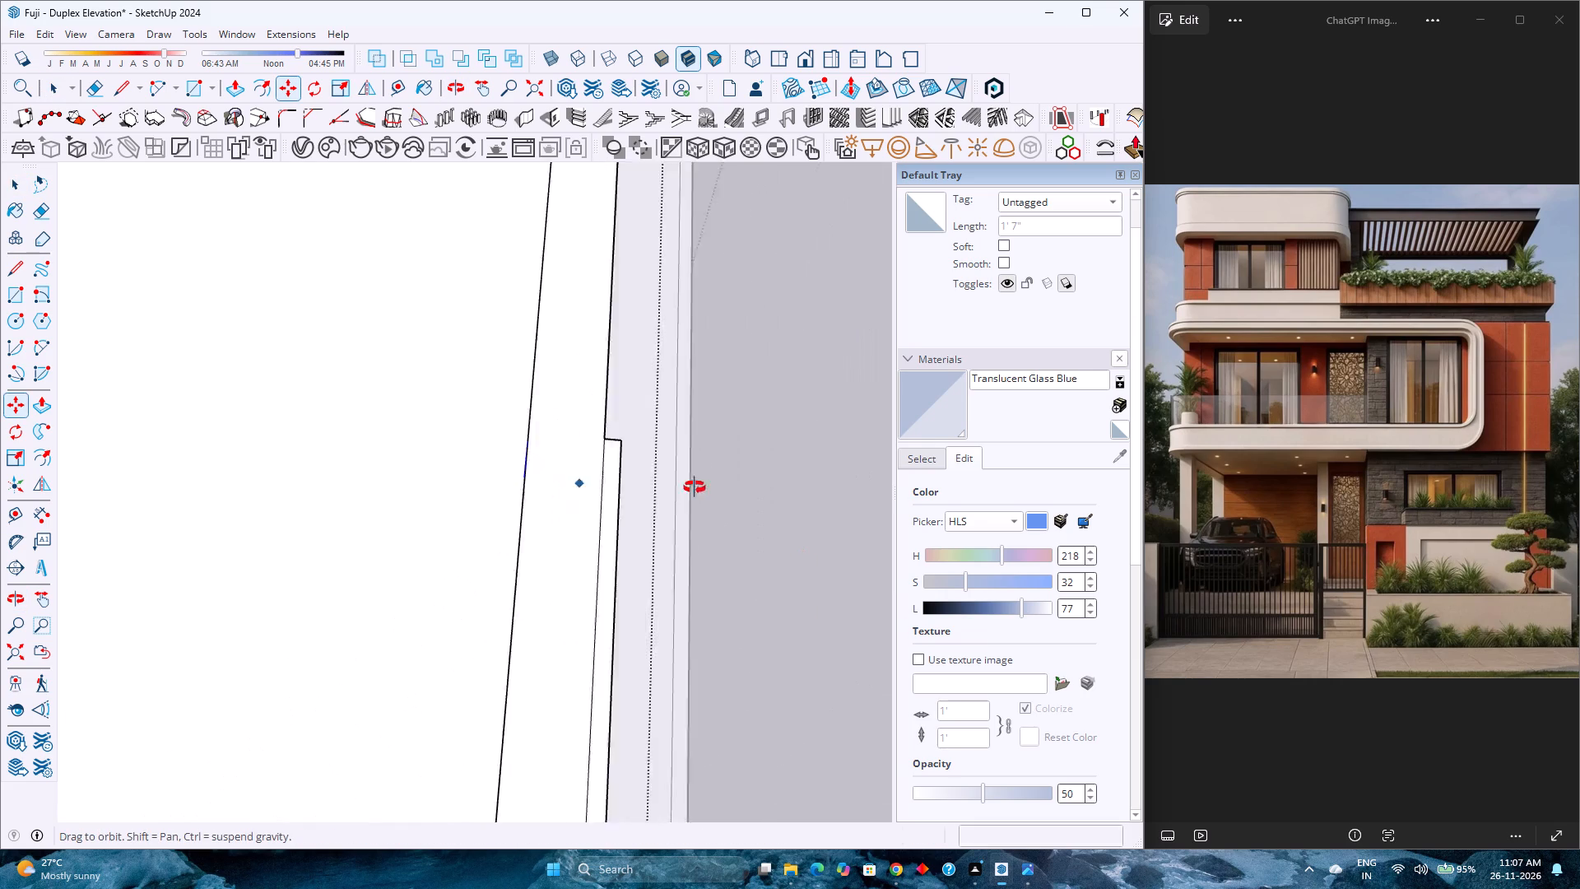
{"action": "middle_click_drag", "start_coordinate": [695, 487], "coordinate": [904, 438]}
{"action": "scroll", "coordinate": [484, 418], "scroll_direction": "up", "scroll_amount": 3}
{"action": "middle_click_drag", "start_coordinate": [481, 445], "coordinate": [676, 372]}
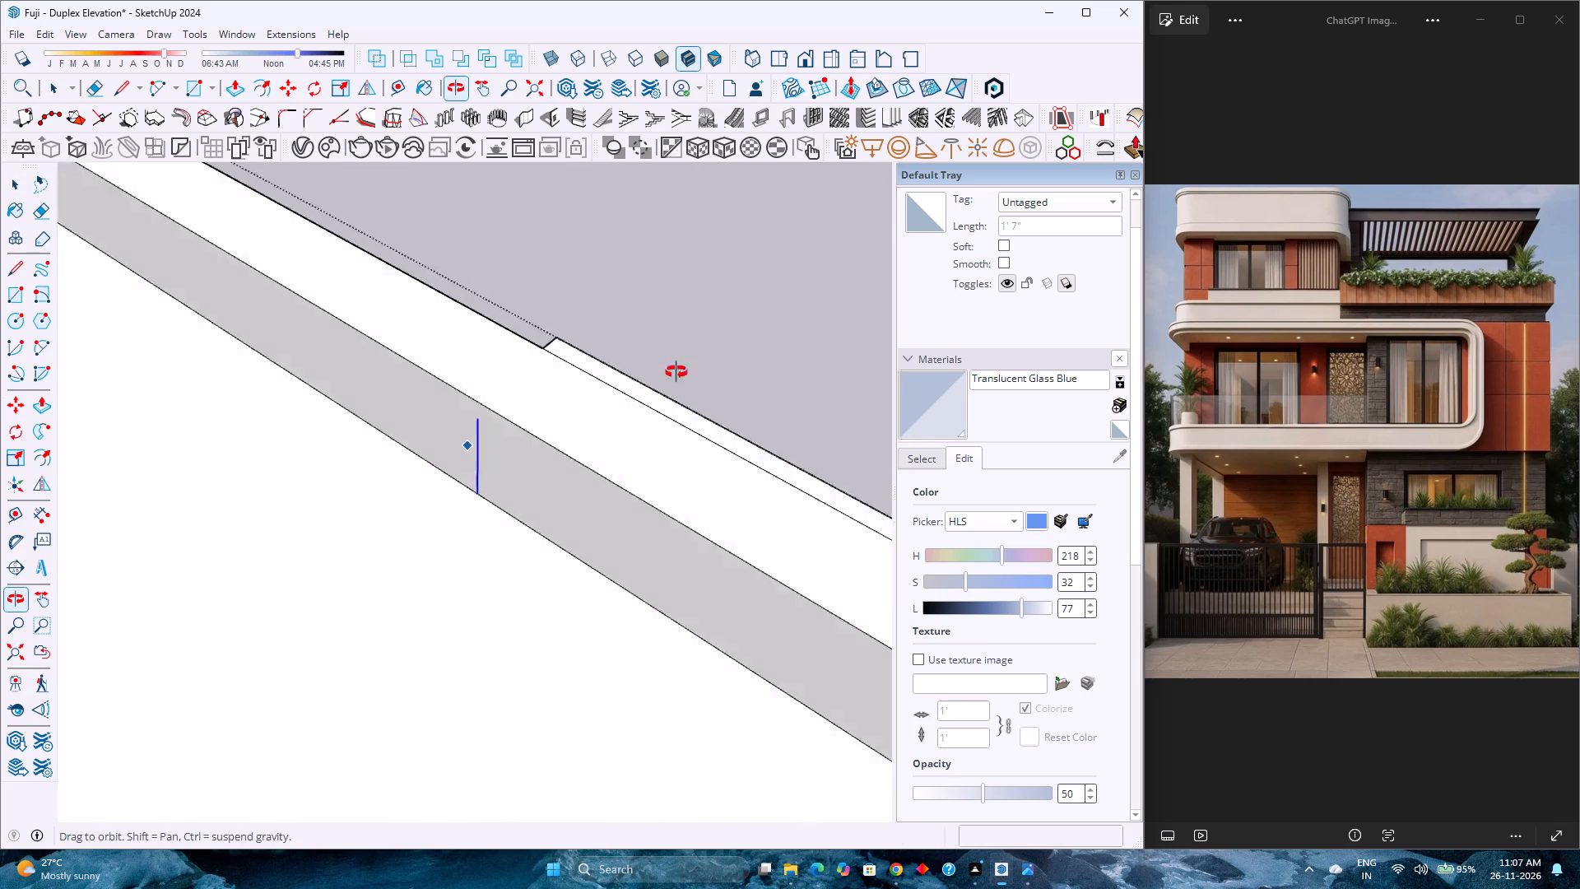
{"action": "middle_click_drag", "start_coordinate": [676, 372], "coordinate": [822, 310]}
{"action": "scroll", "coordinate": [467, 503], "scroll_direction": "up", "scroll_amount": 1}
{"action": "middle_click_drag", "start_coordinate": [467, 503], "coordinate": [581, 445]}
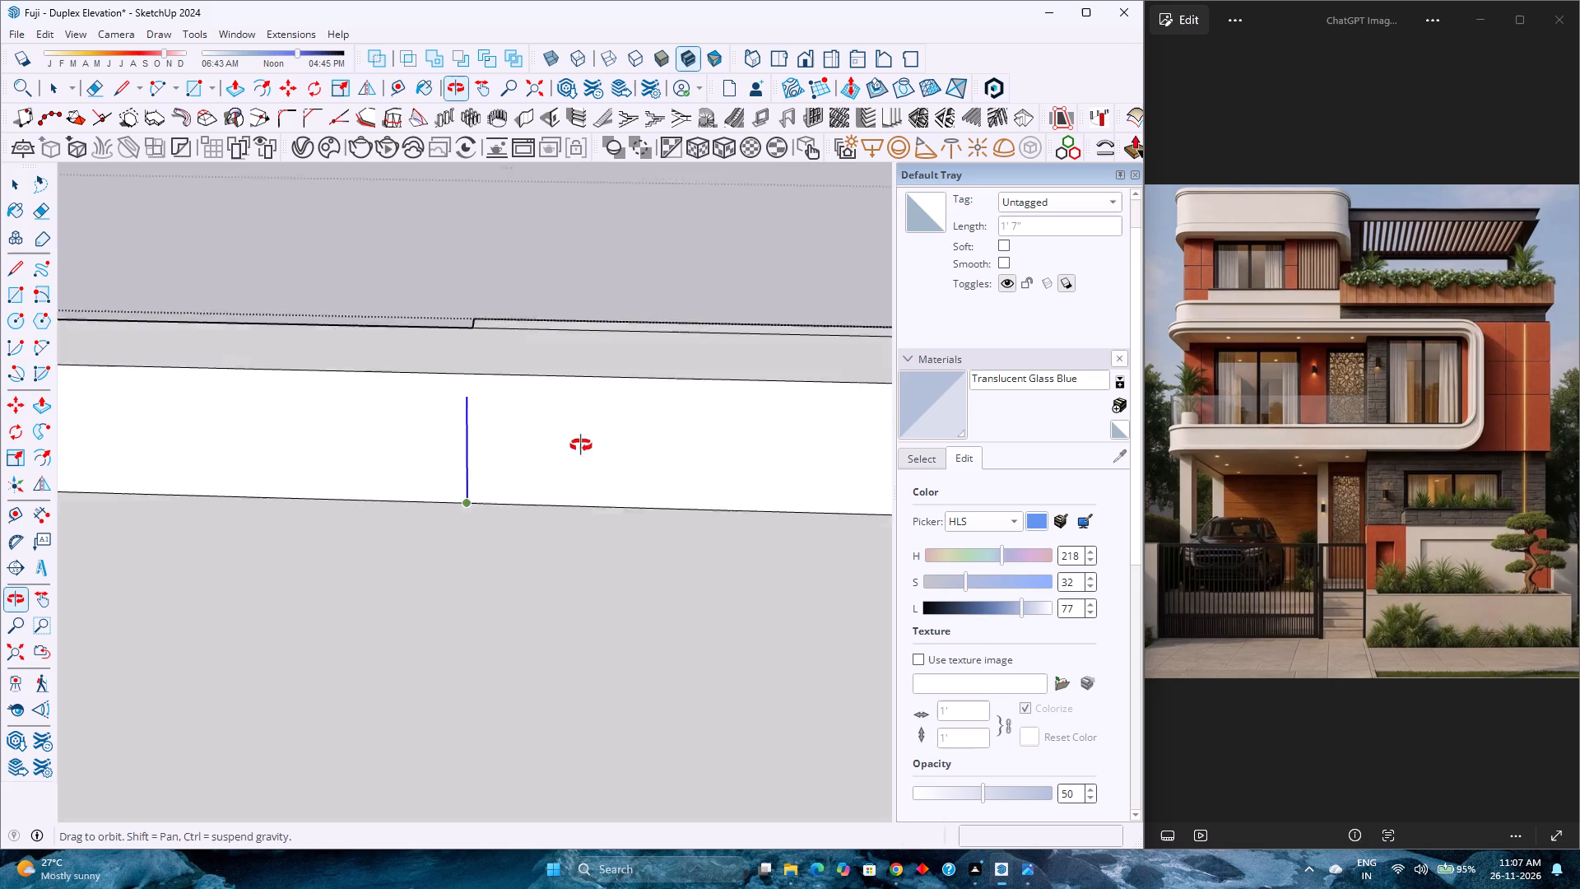
{"action": "middle_click_drag", "start_coordinate": [581, 445], "coordinate": [724, 377]}
{"action": "scroll", "coordinate": [477, 473], "scroll_direction": "up", "scroll_amount": 1}
{"action": "middle_click_drag", "start_coordinate": [470, 486], "coordinate": [344, 535]}
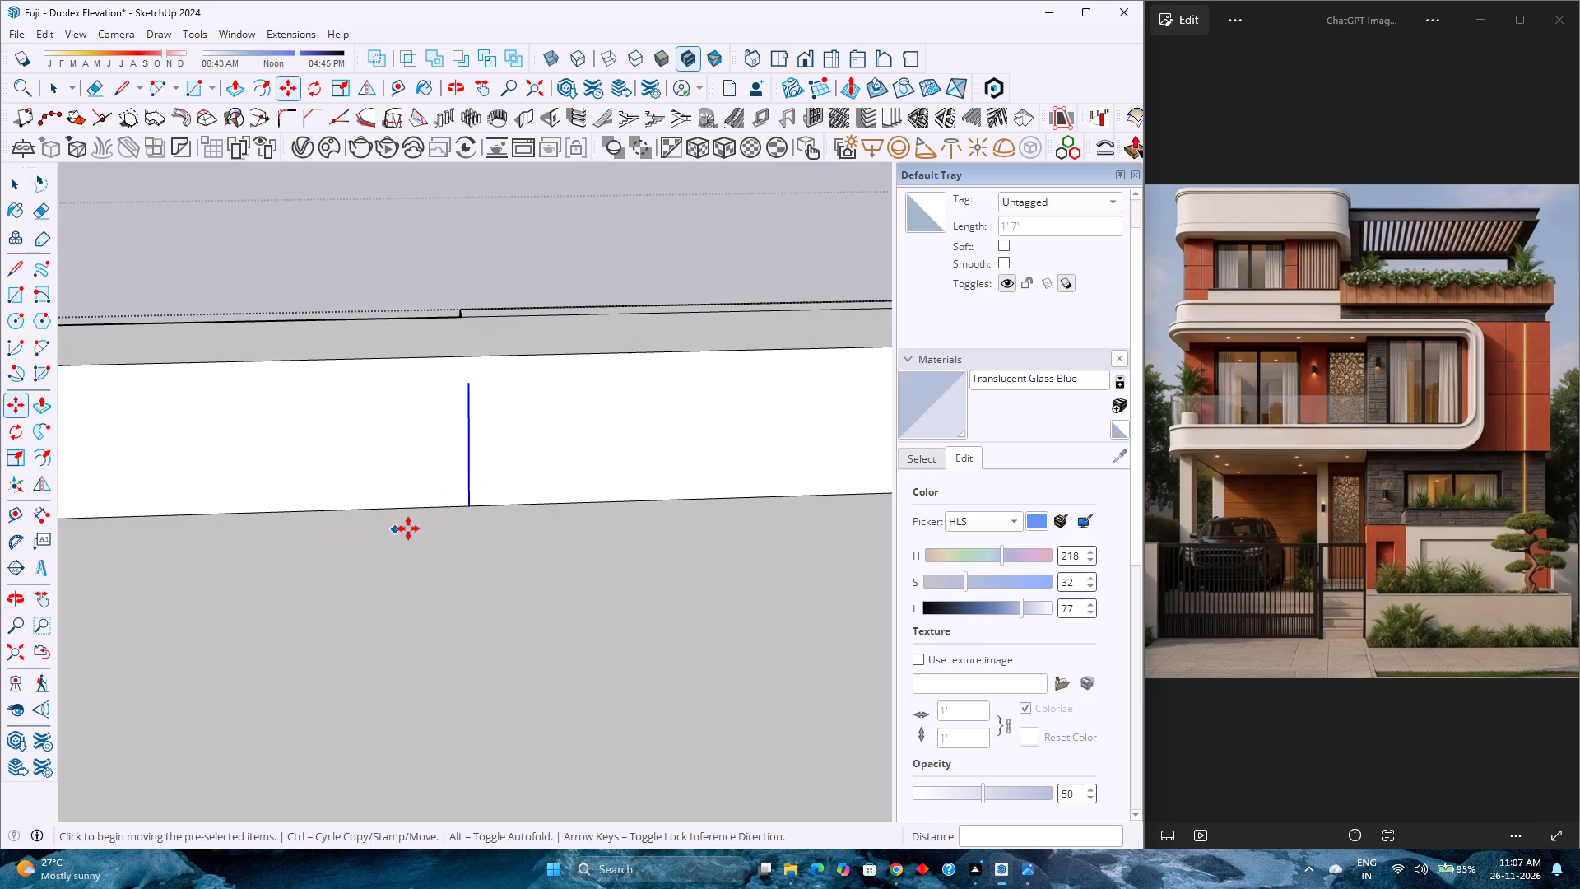
{"action": "left_click", "coordinate": [468, 506]}
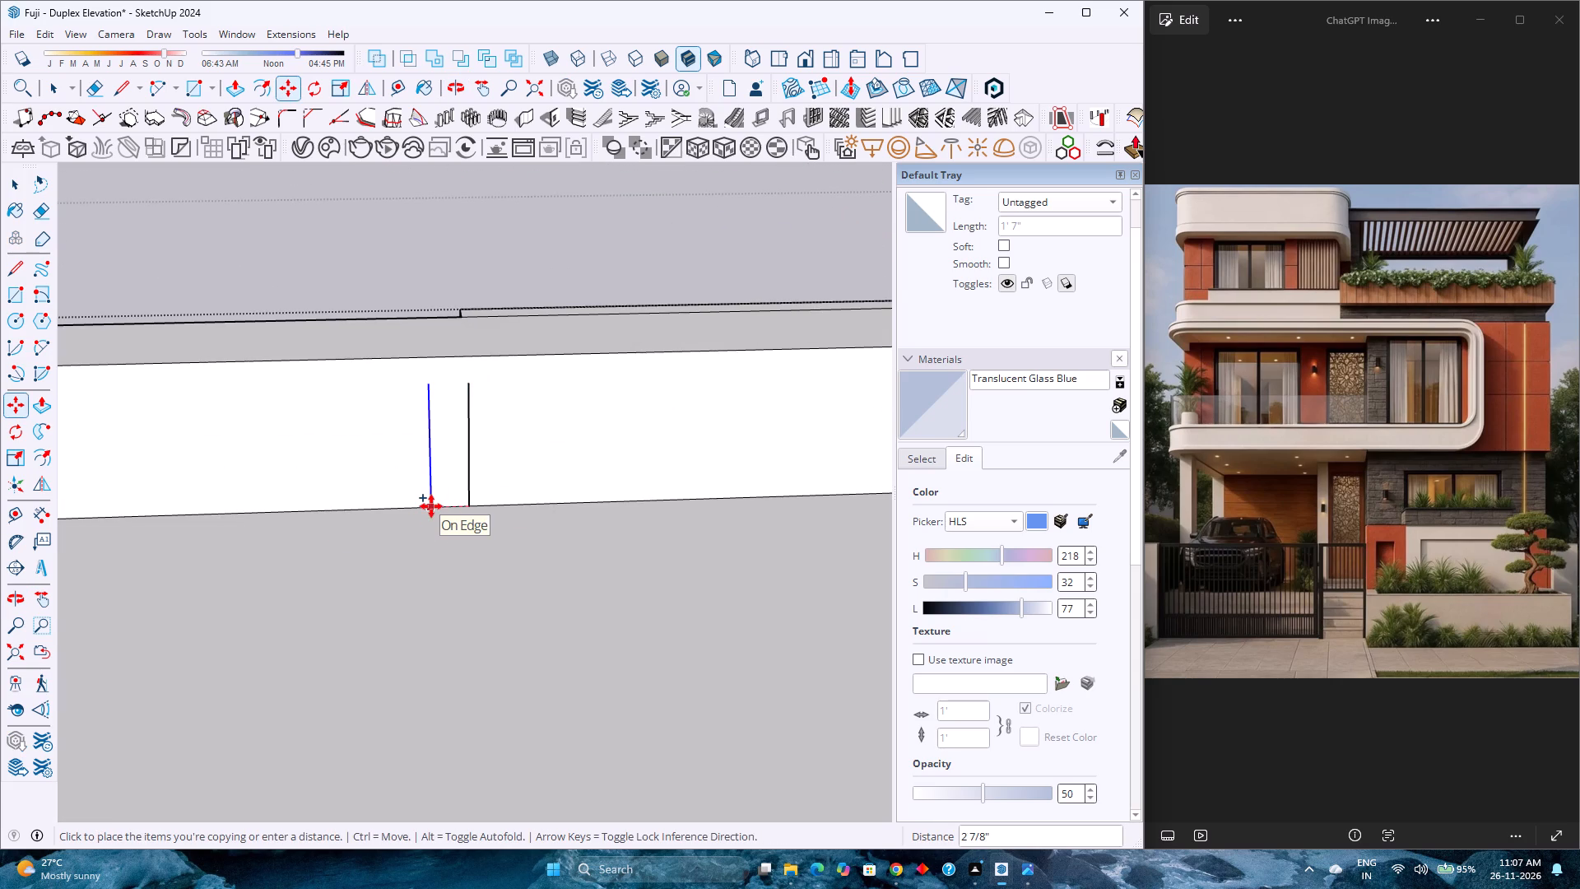
{"action": "key", "text": "space"}
{"action": "key", "text": "l"}
{"action": "left_click", "coordinate": [469, 384]}
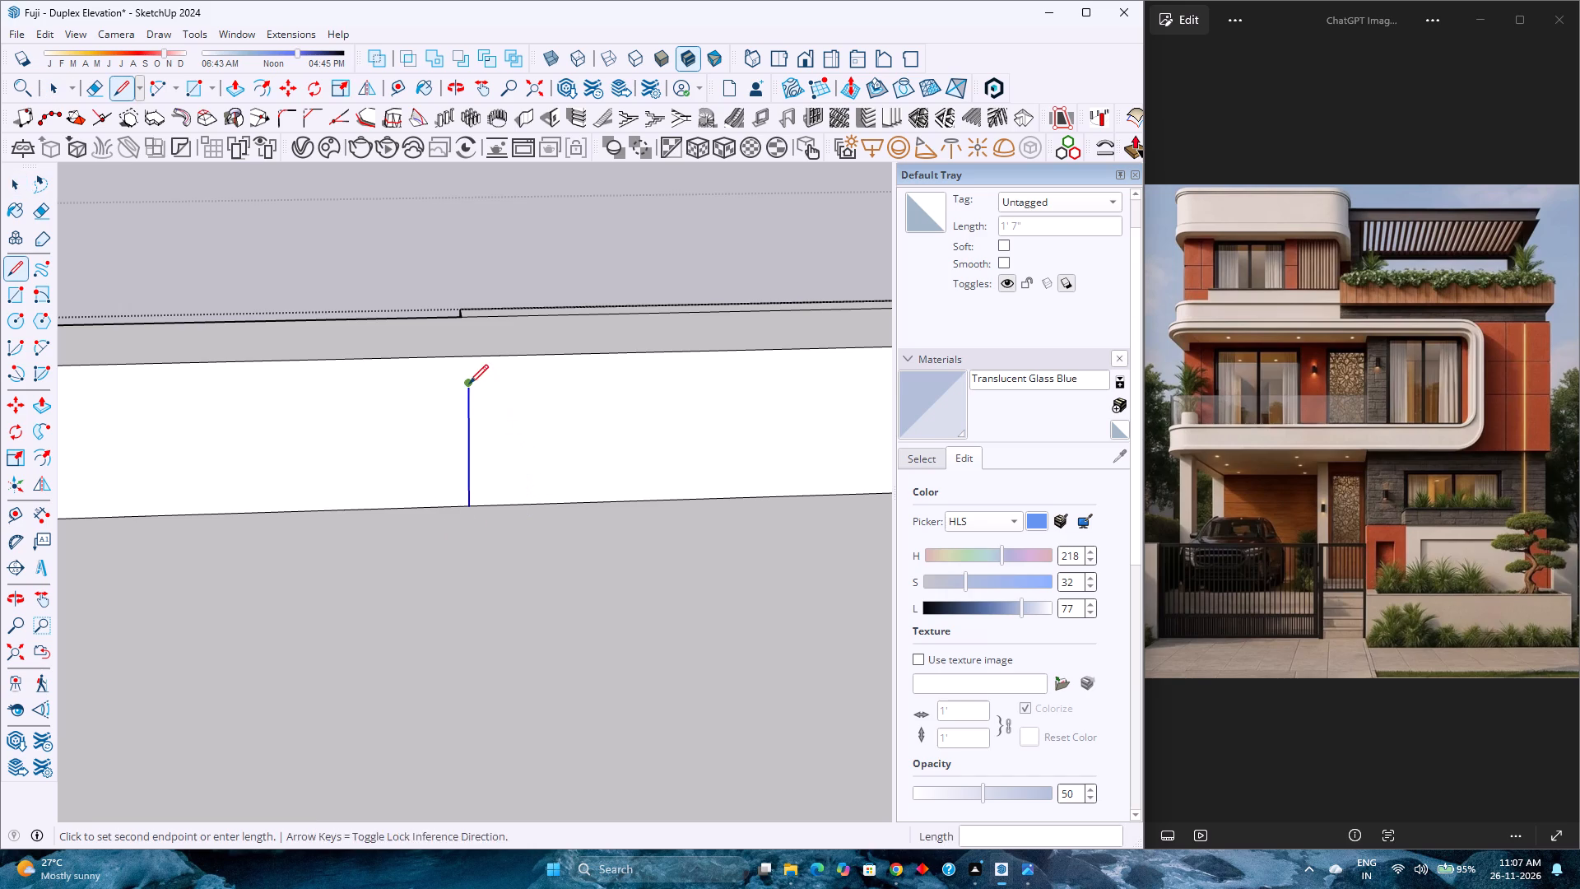
{"action": "left_click", "coordinate": [467, 360]}
{"action": "key", "text": "space"}
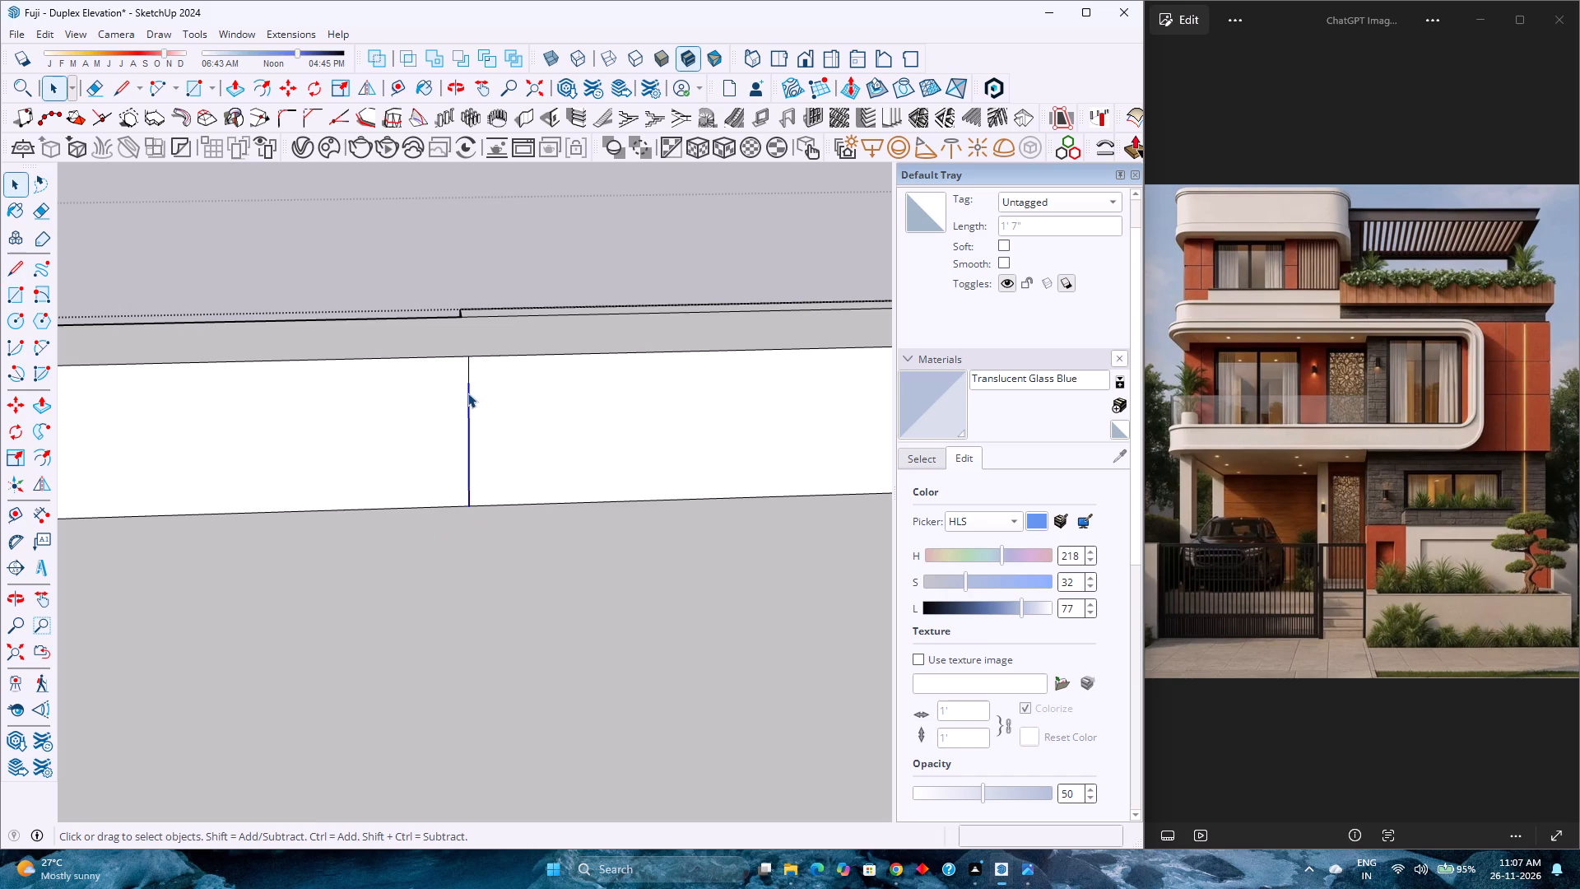
Weld the segments of the inner face's vertical line and copy the line 6" along the parapet.
{"action": "left_click", "coordinate": [467, 370], "text": "ctrl"}
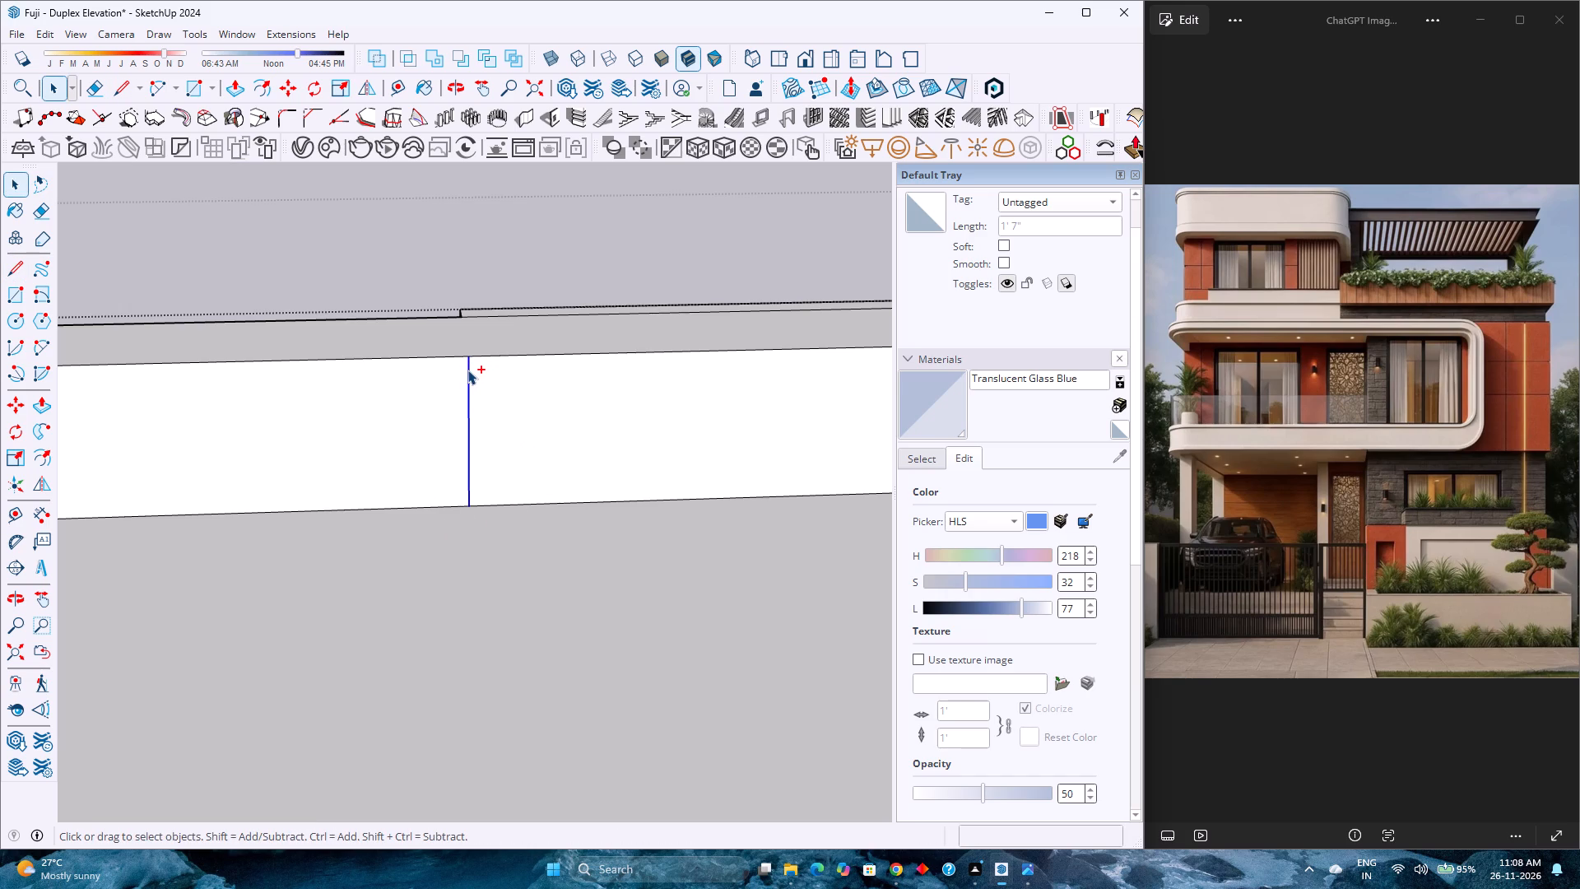
{"action": "right_click", "coordinate": [467, 370]}
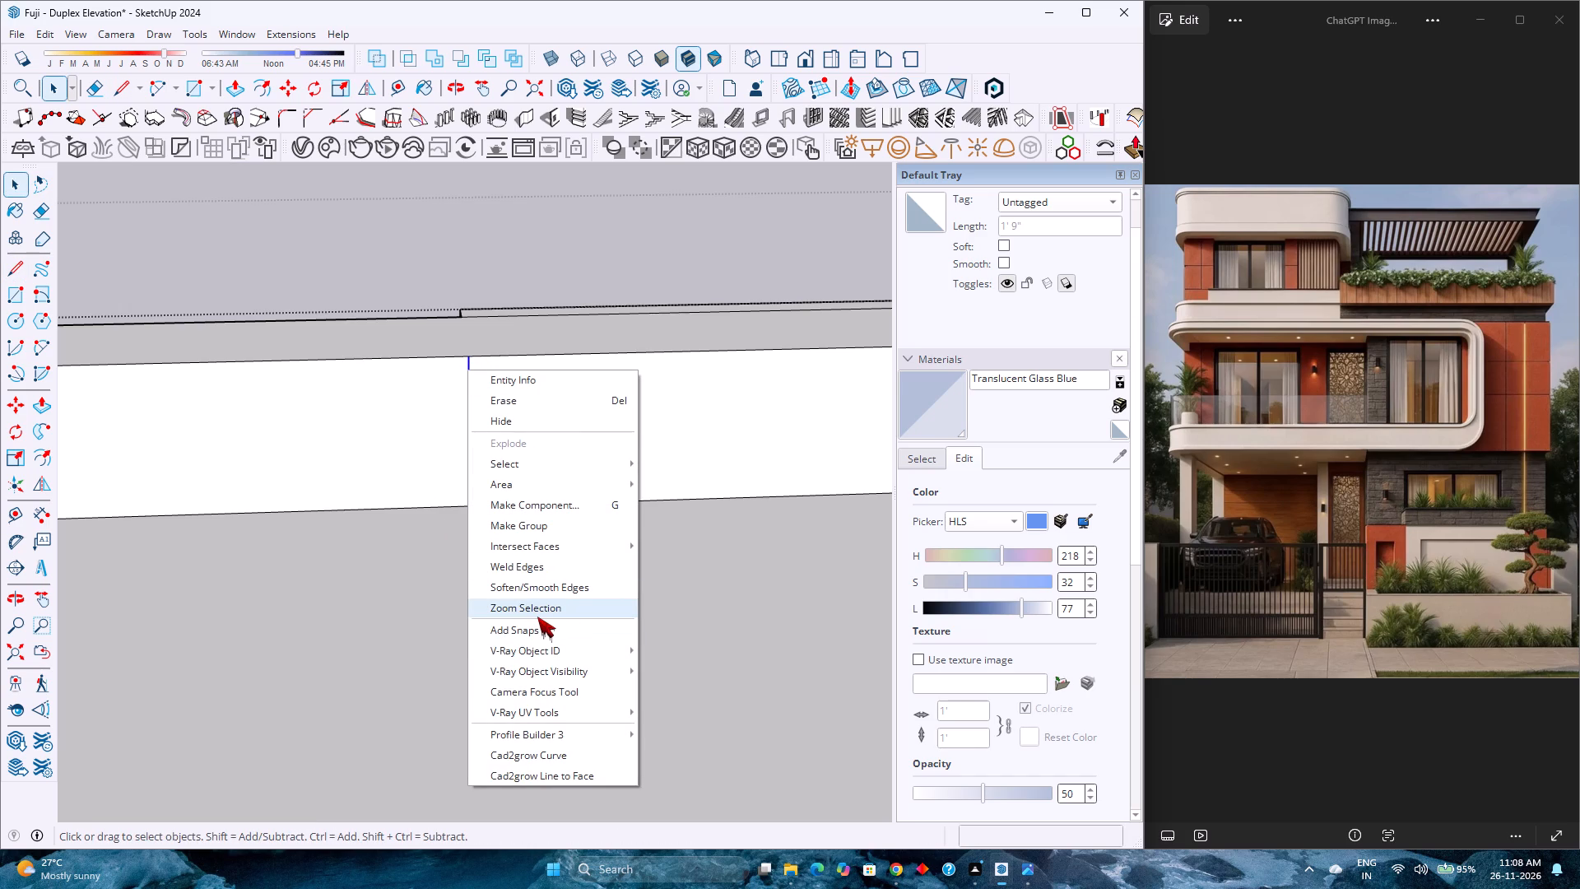
{"action": "left_click", "coordinate": [525, 566]}
{"action": "key", "text": "m"}
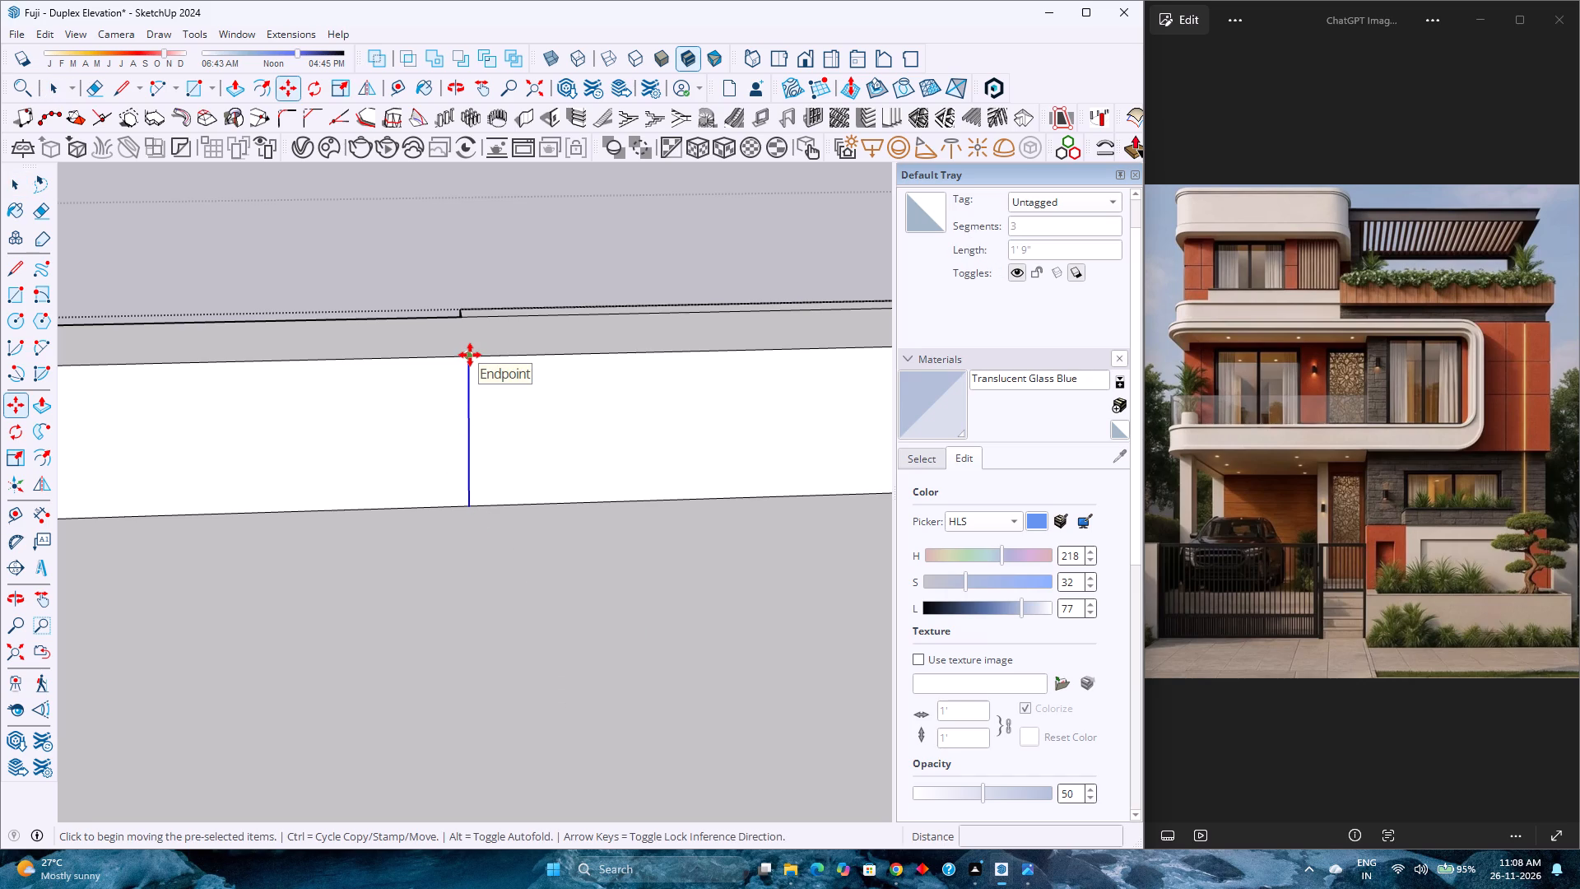
{"action": "left_click", "coordinate": [470, 355]}
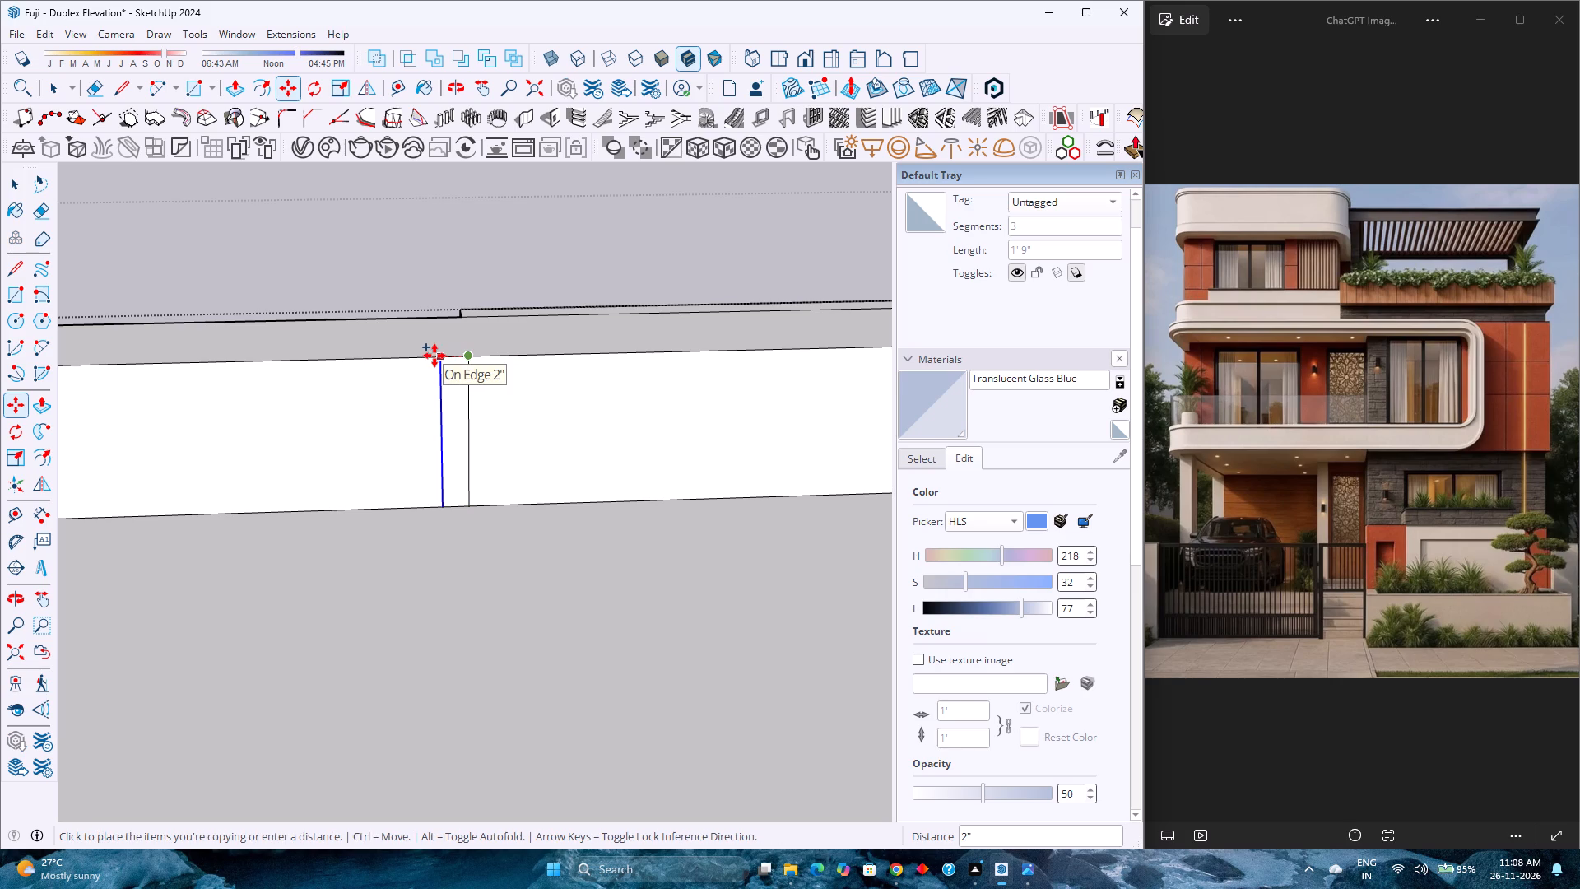
{"action": "key", "text": "6"}
{"action": "key", "text": "Return"}
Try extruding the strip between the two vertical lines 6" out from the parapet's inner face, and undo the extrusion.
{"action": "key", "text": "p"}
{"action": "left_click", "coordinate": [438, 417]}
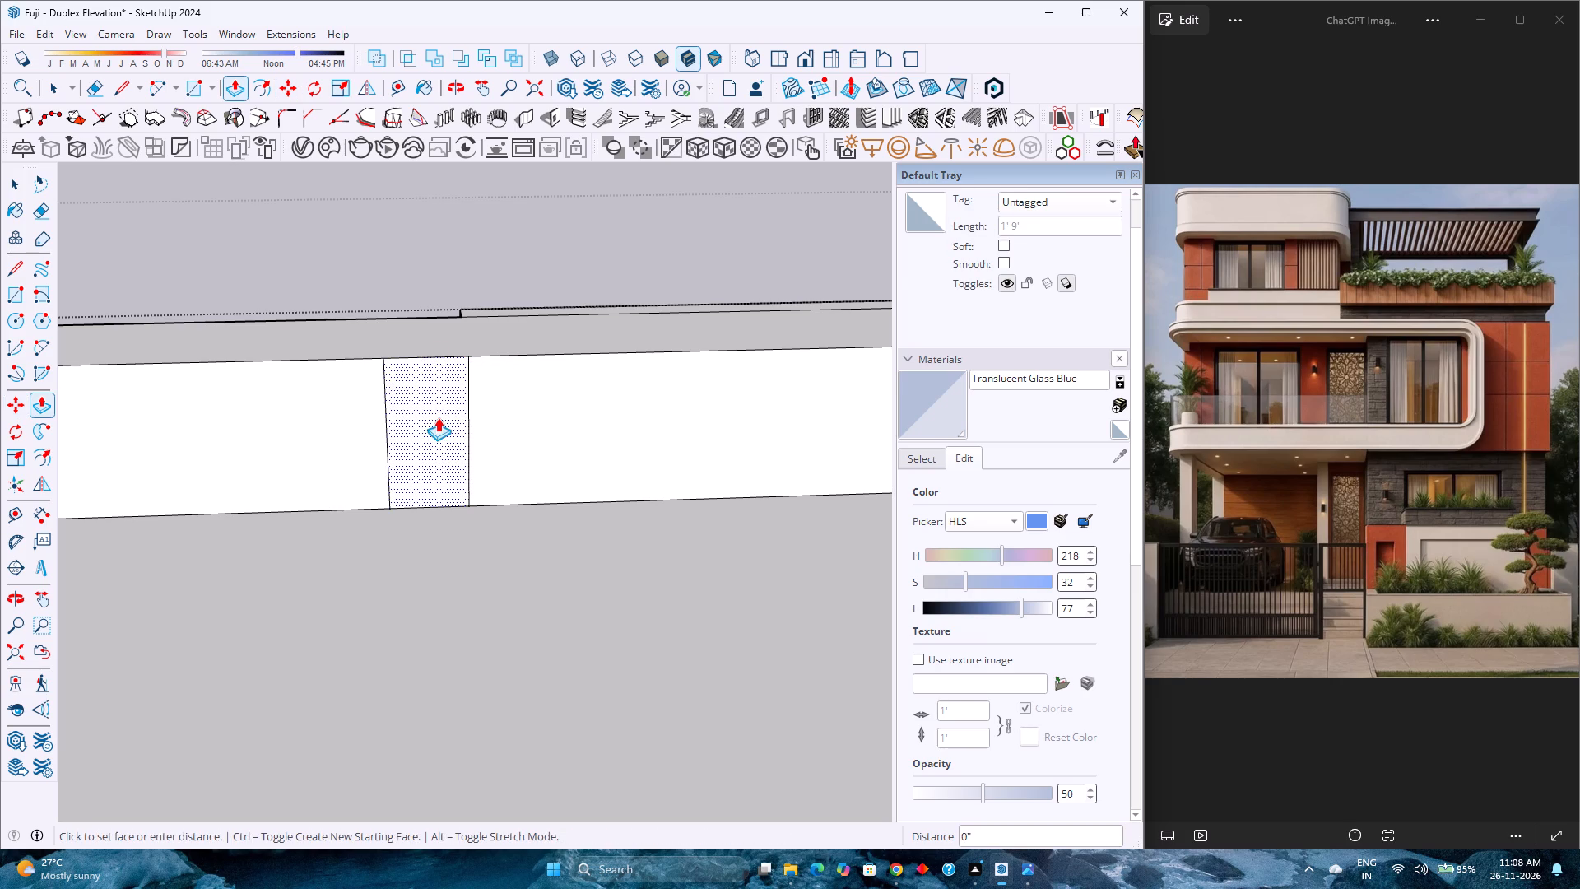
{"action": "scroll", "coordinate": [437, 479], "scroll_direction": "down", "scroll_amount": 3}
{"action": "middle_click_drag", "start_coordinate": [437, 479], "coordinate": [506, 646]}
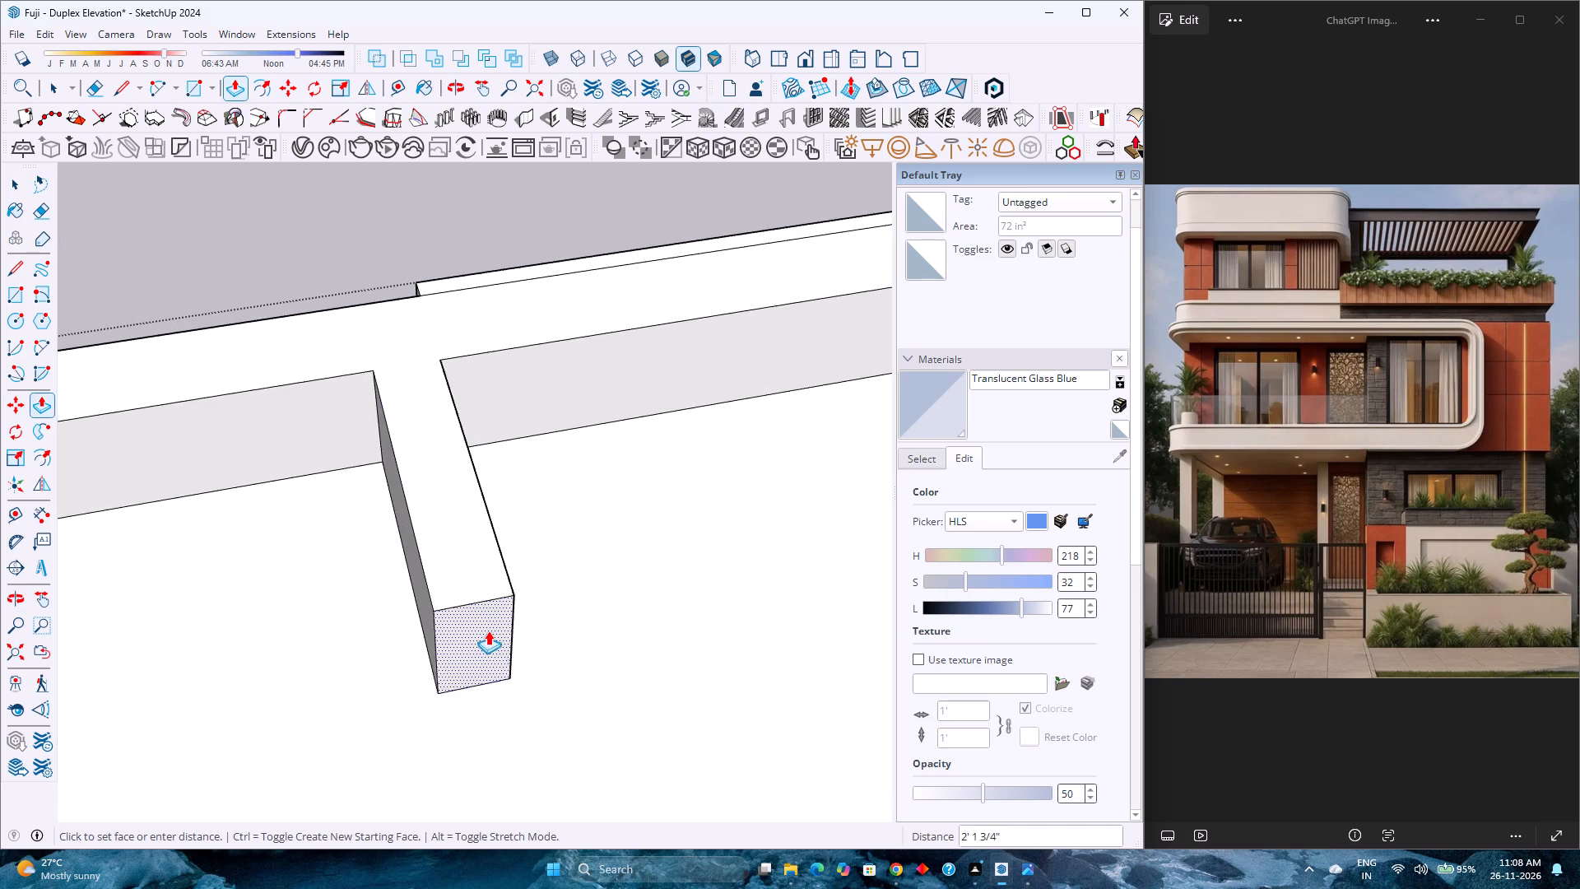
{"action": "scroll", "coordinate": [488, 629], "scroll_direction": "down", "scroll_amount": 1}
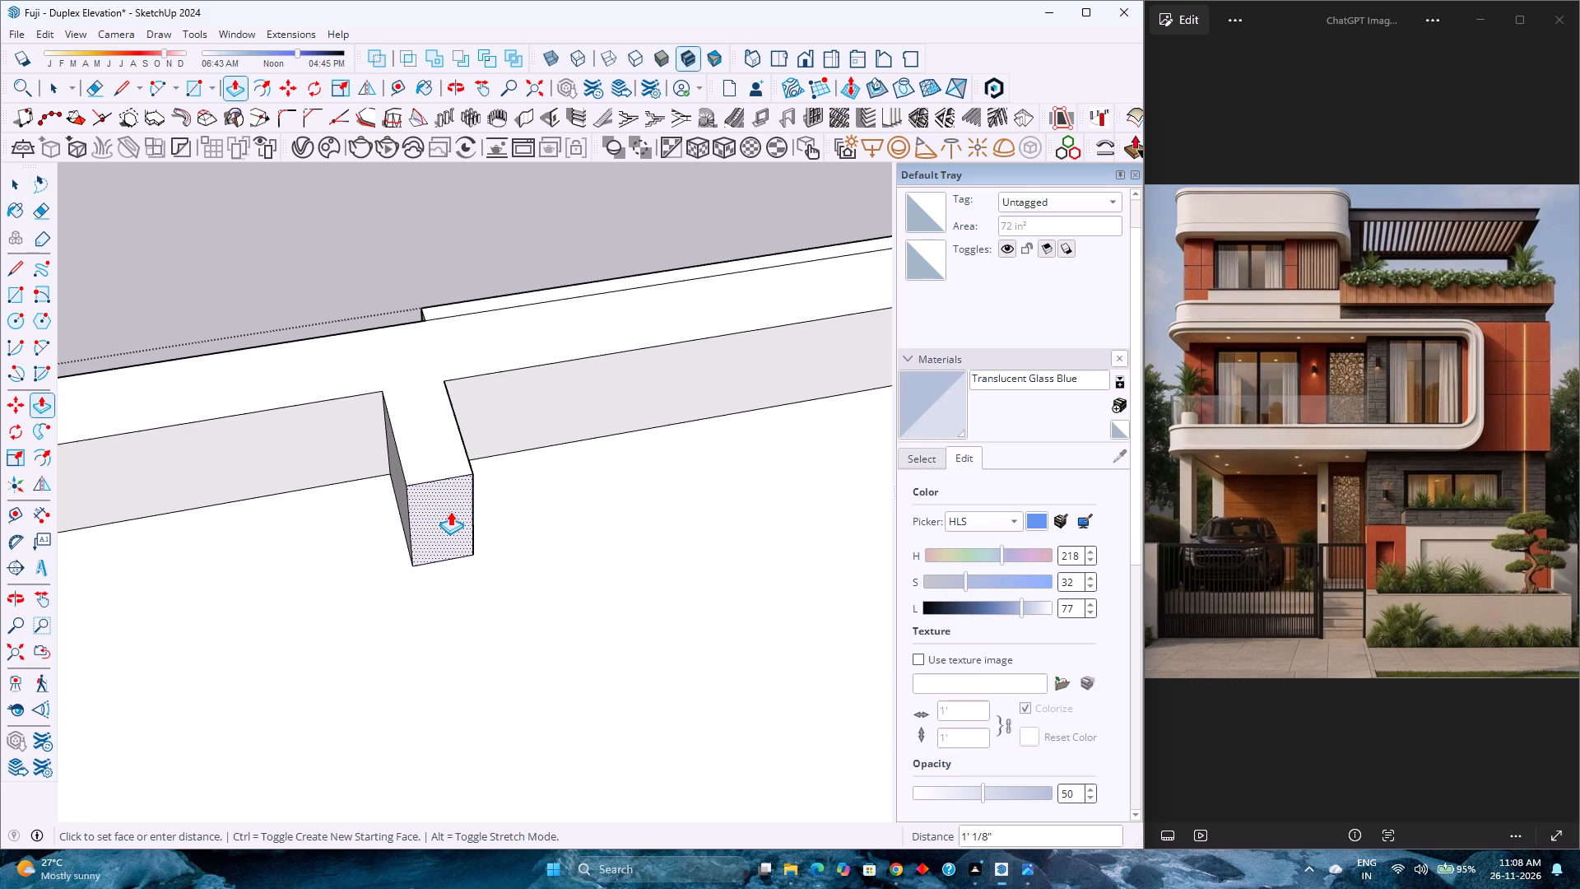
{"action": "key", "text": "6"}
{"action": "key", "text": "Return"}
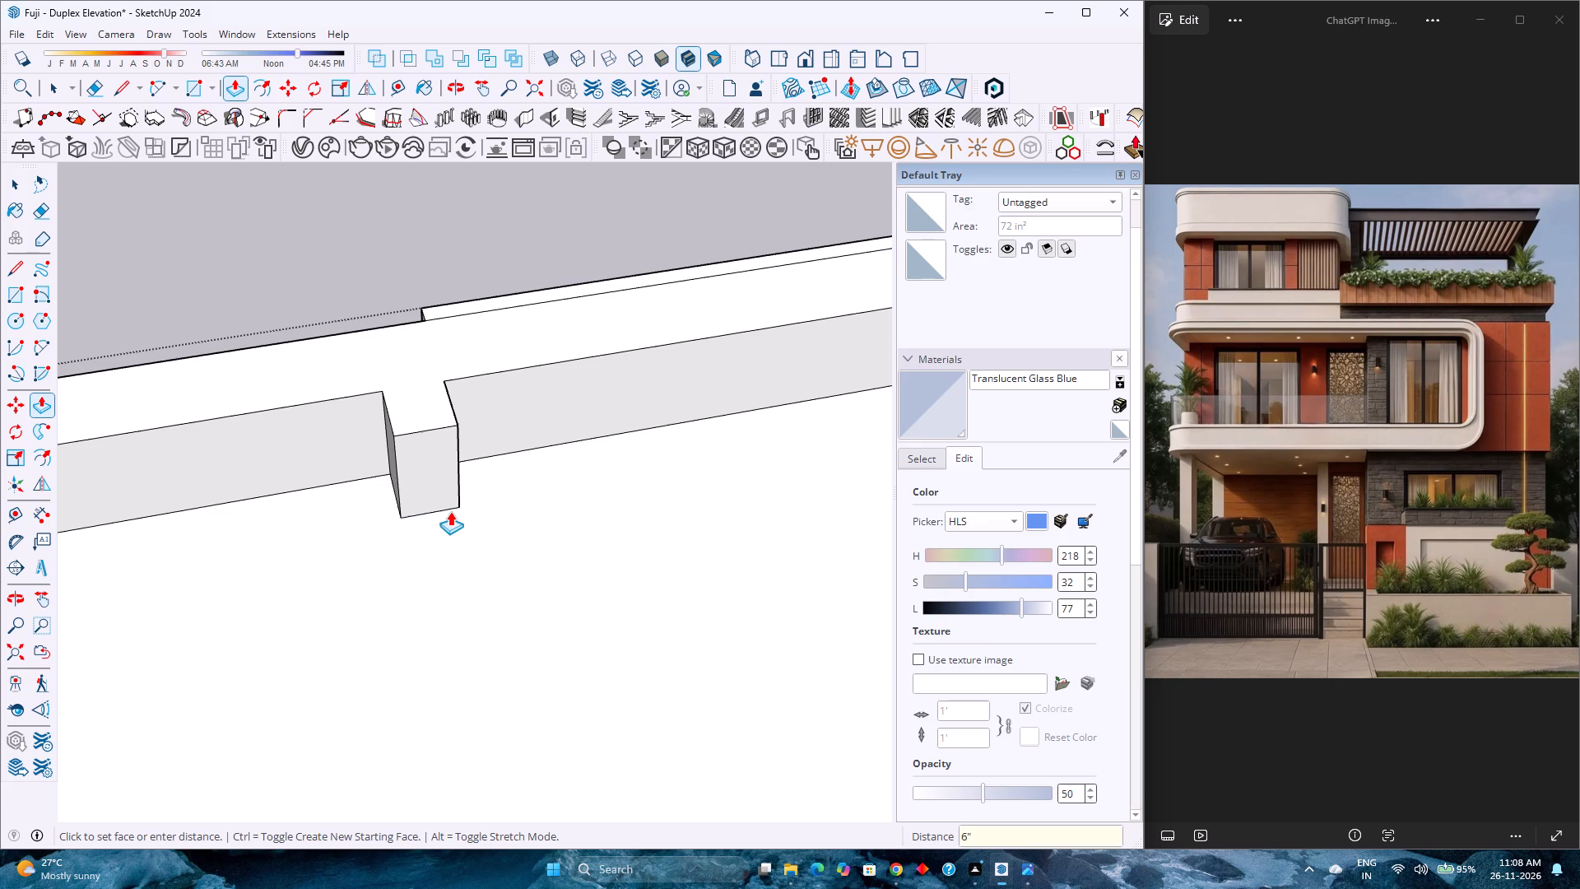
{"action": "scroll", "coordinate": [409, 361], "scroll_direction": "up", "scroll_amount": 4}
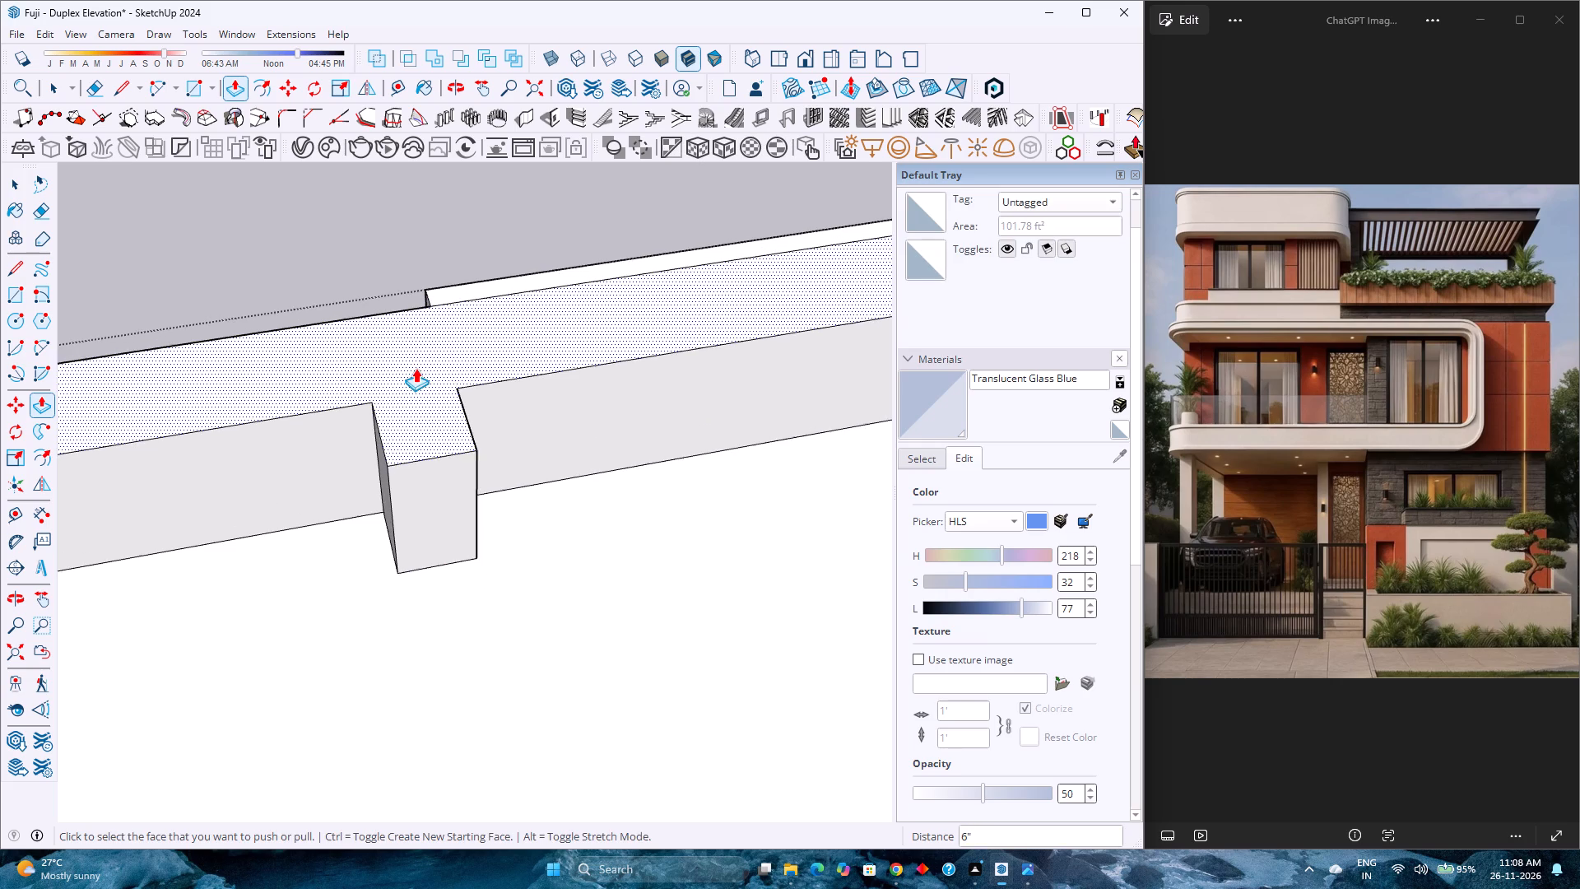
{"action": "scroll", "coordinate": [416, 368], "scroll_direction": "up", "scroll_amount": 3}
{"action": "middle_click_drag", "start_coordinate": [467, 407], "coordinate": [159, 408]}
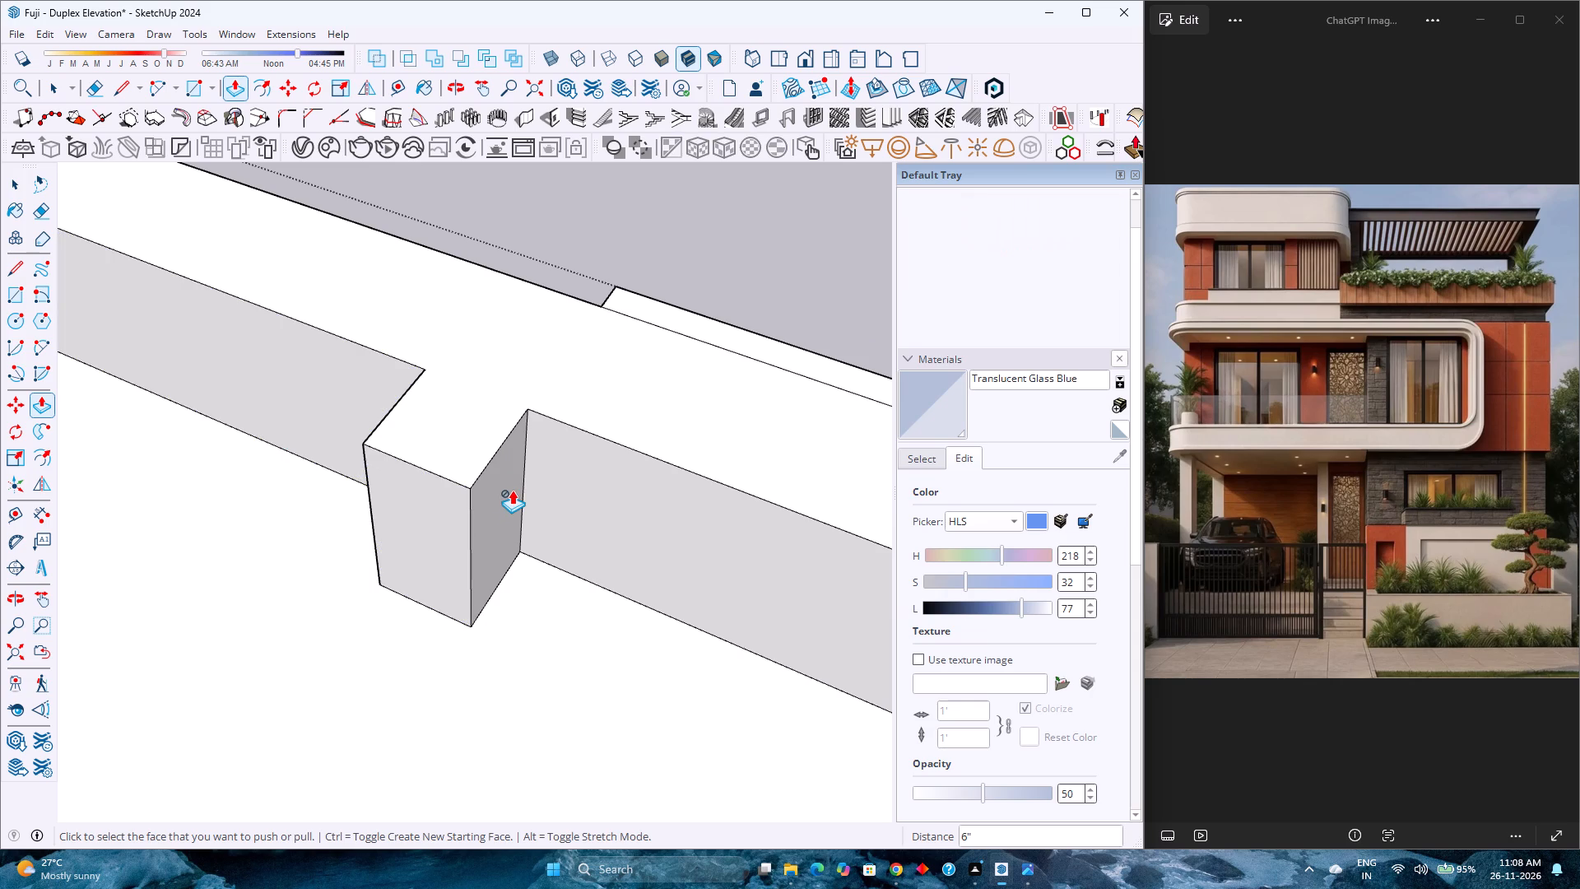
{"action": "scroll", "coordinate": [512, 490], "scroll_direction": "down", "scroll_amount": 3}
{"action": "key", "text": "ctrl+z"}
Copy the 6" wide strip face 3' along the green axis across the parapet and make the copy a group.
{"action": "key", "text": "space"}
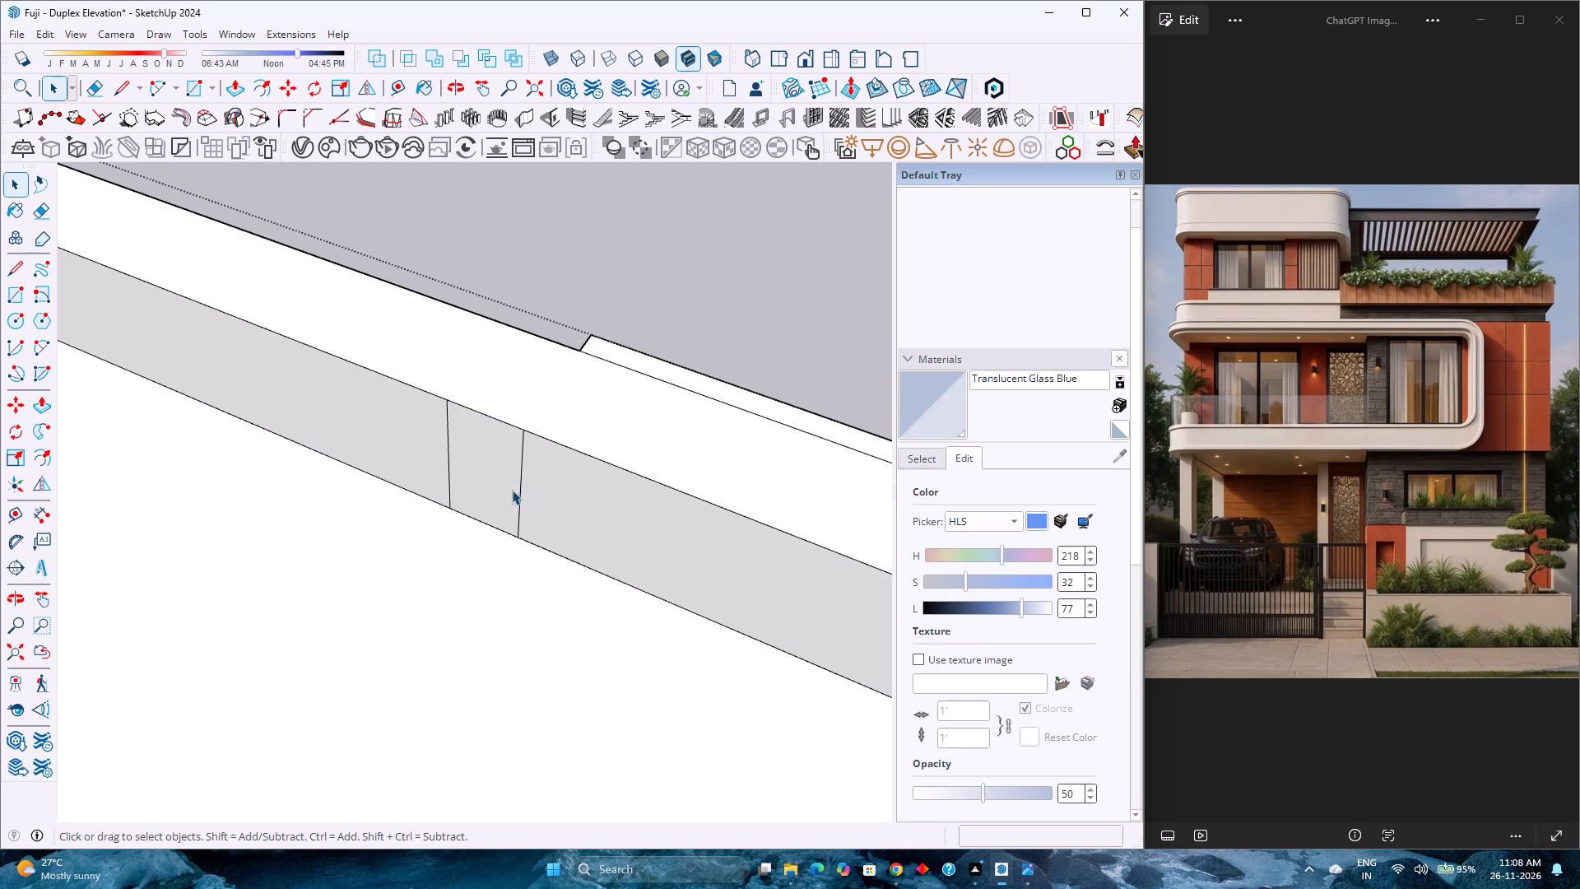
{"action": "left_click", "coordinate": [499, 478]}
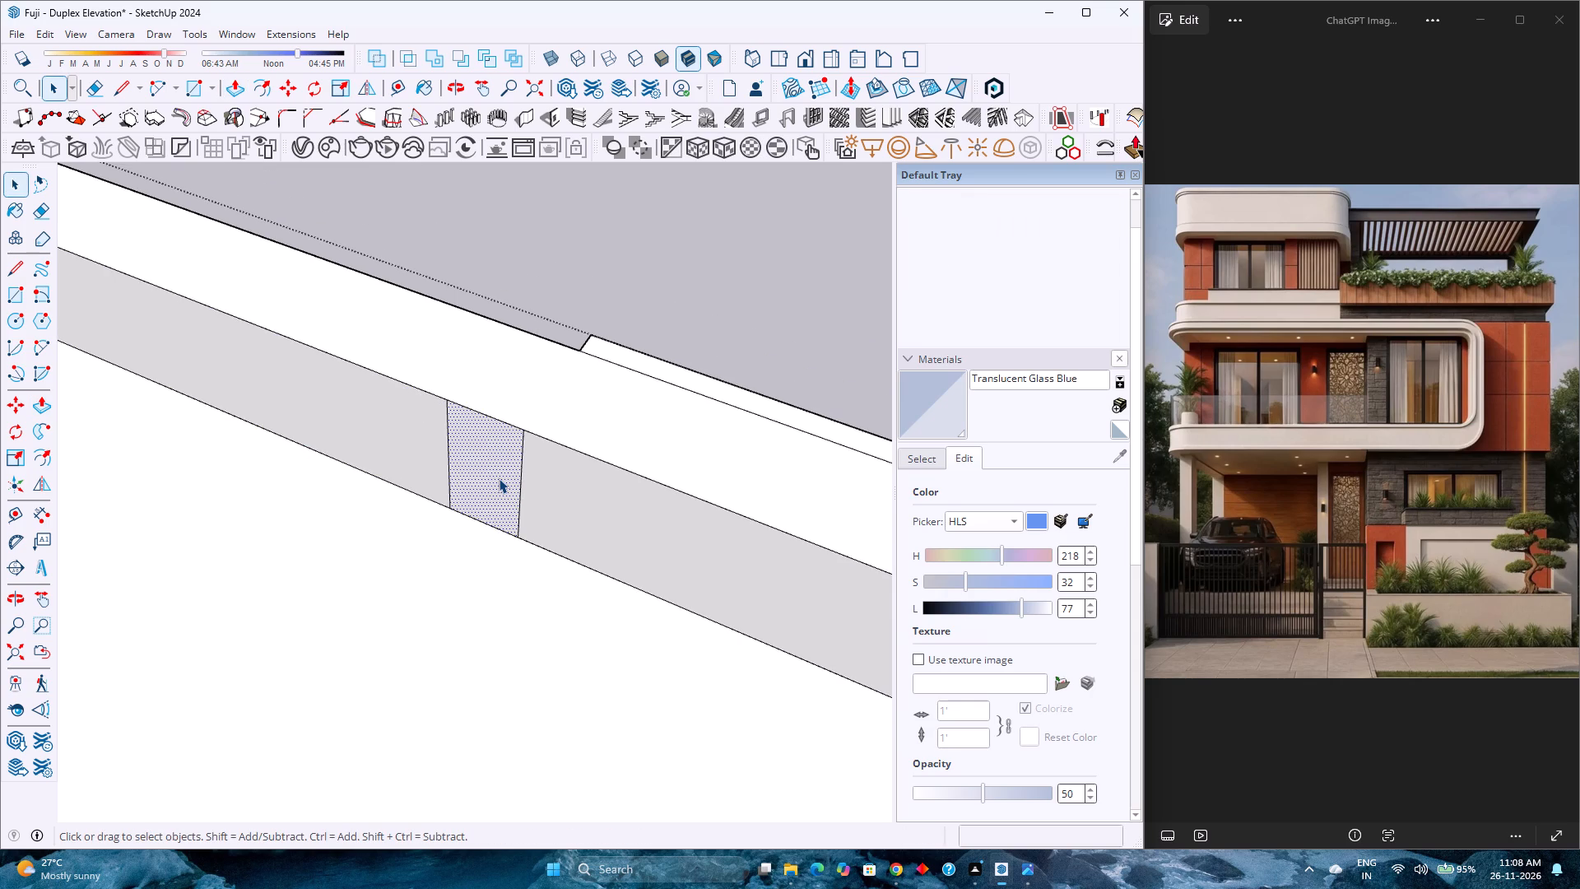
{"action": "key", "text": "m"}
{"action": "left_click", "coordinate": [518, 535]}
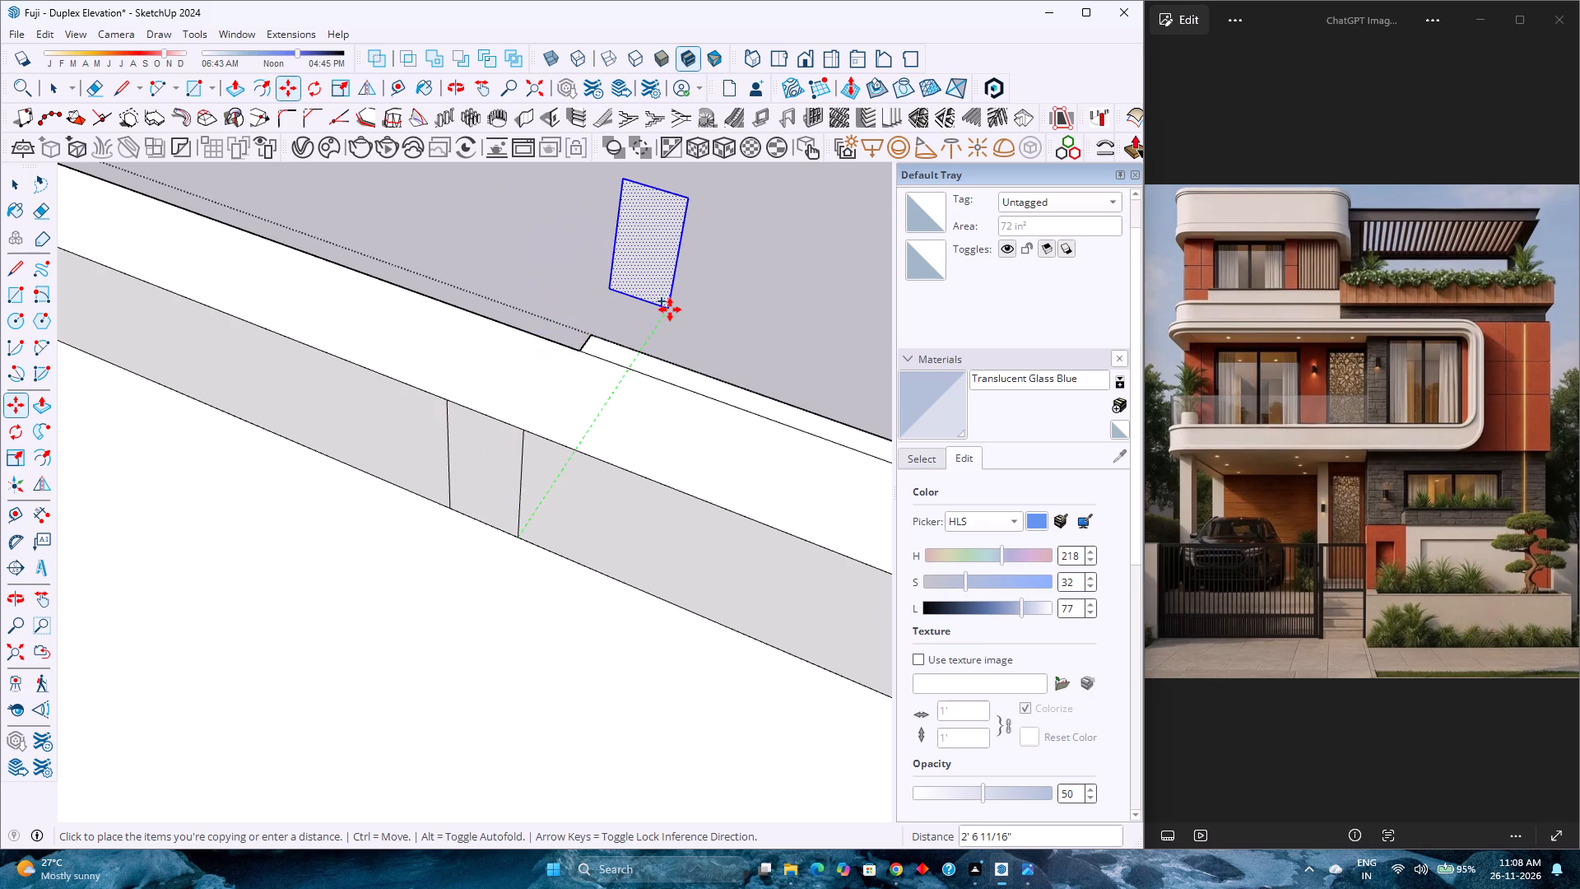
{"action": "key", "text": "Left"}
{"action": "type", "text": "3'"}
{"action": "key", "text": "Return"}
{"action": "right_click", "coordinate": [670, 262]}
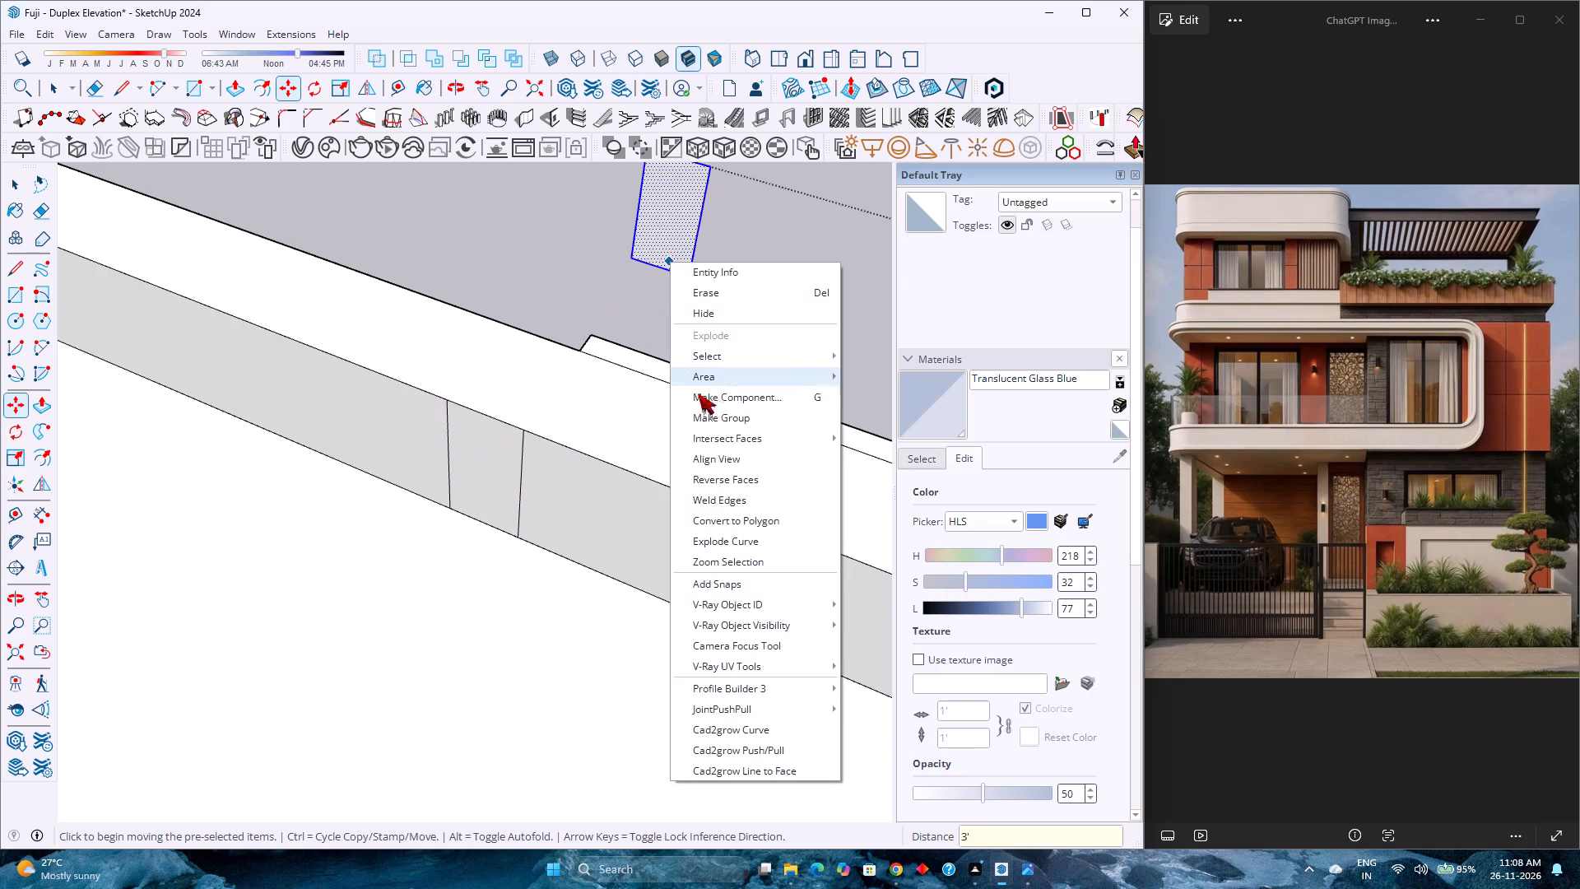
{"action": "left_click", "coordinate": [715, 420]}
Erase the two vertical dividing lines from the parapet's inner face.
{"action": "key", "text": "e"}
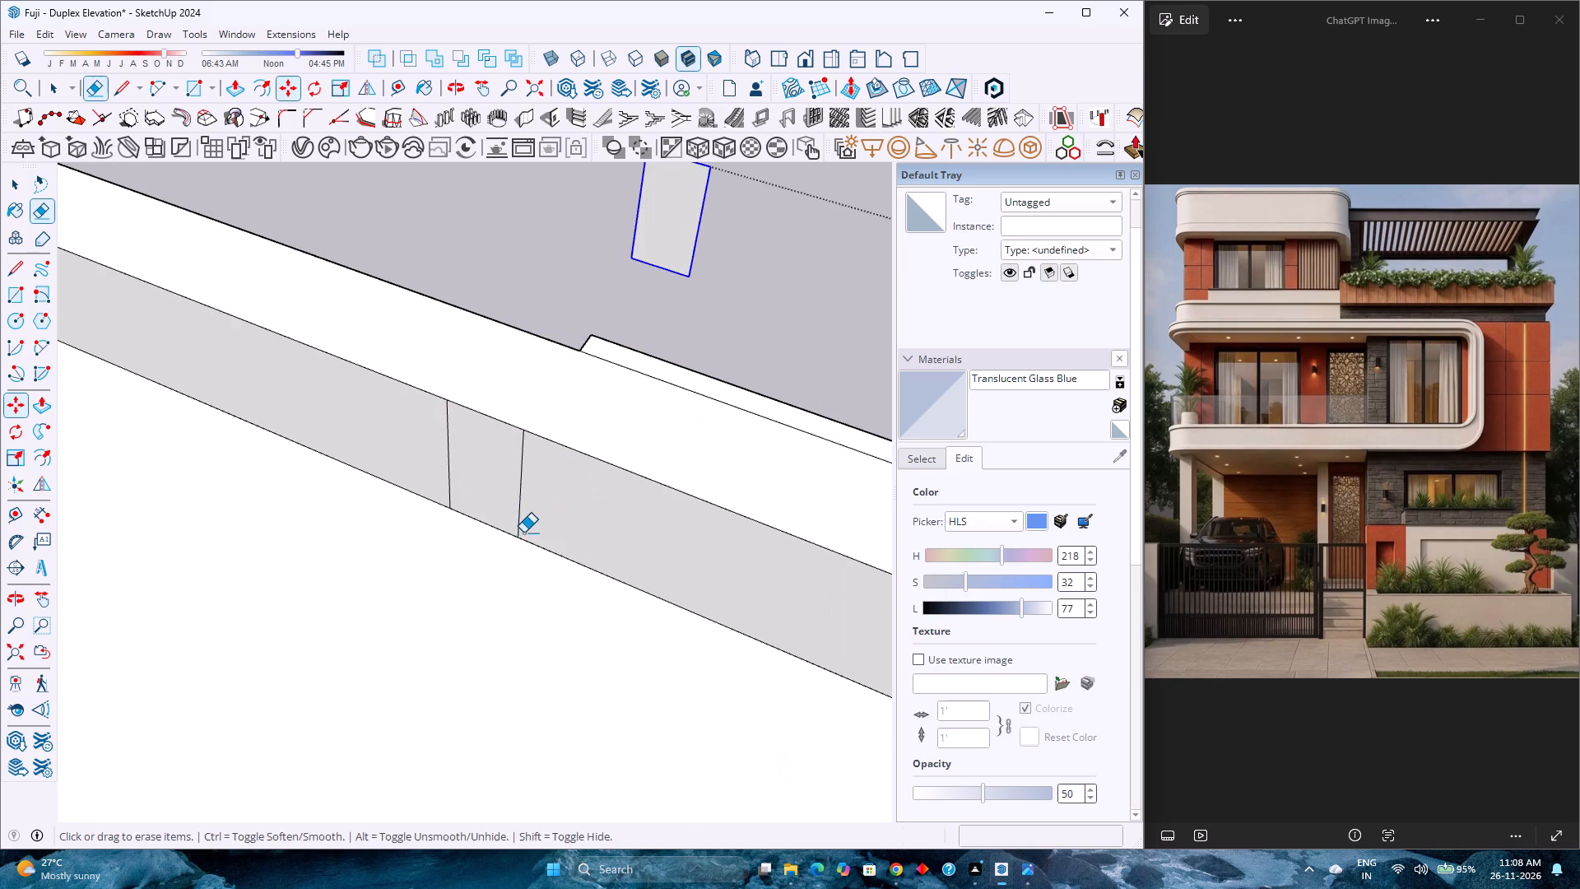
{"action": "left_click_drag", "start_coordinate": [524, 510], "coordinate": [432, 444]}
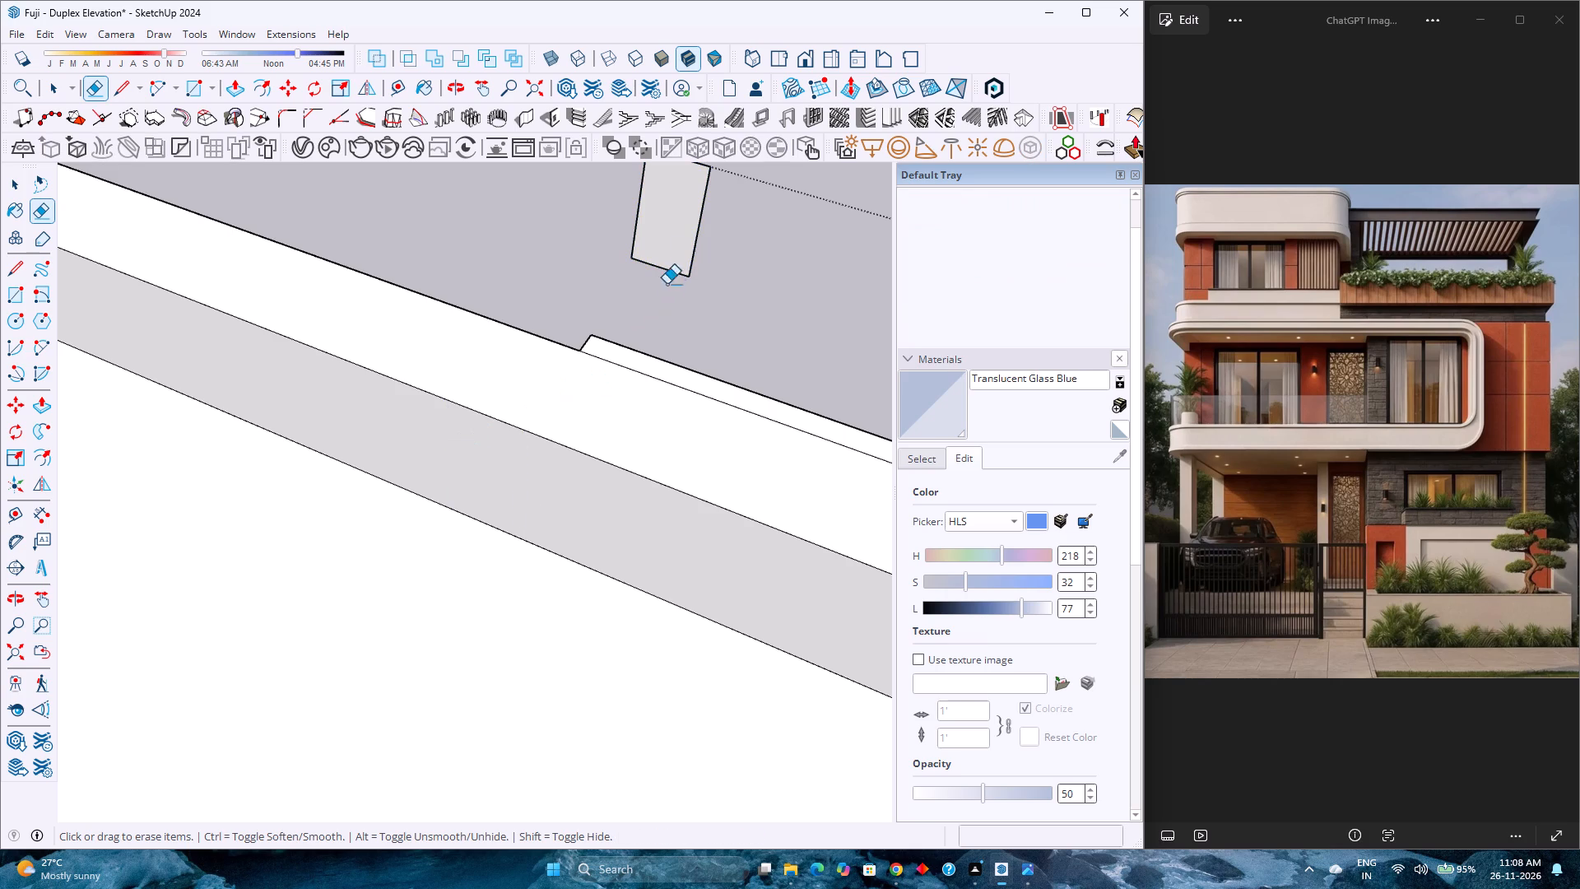
Move the grouped strip face 3' back along the green axis onto the parapet's inner face.
{"action": "key", "text": "space"}
{"action": "left_click", "coordinate": [676, 260]}
{"action": "key", "text": "m"}
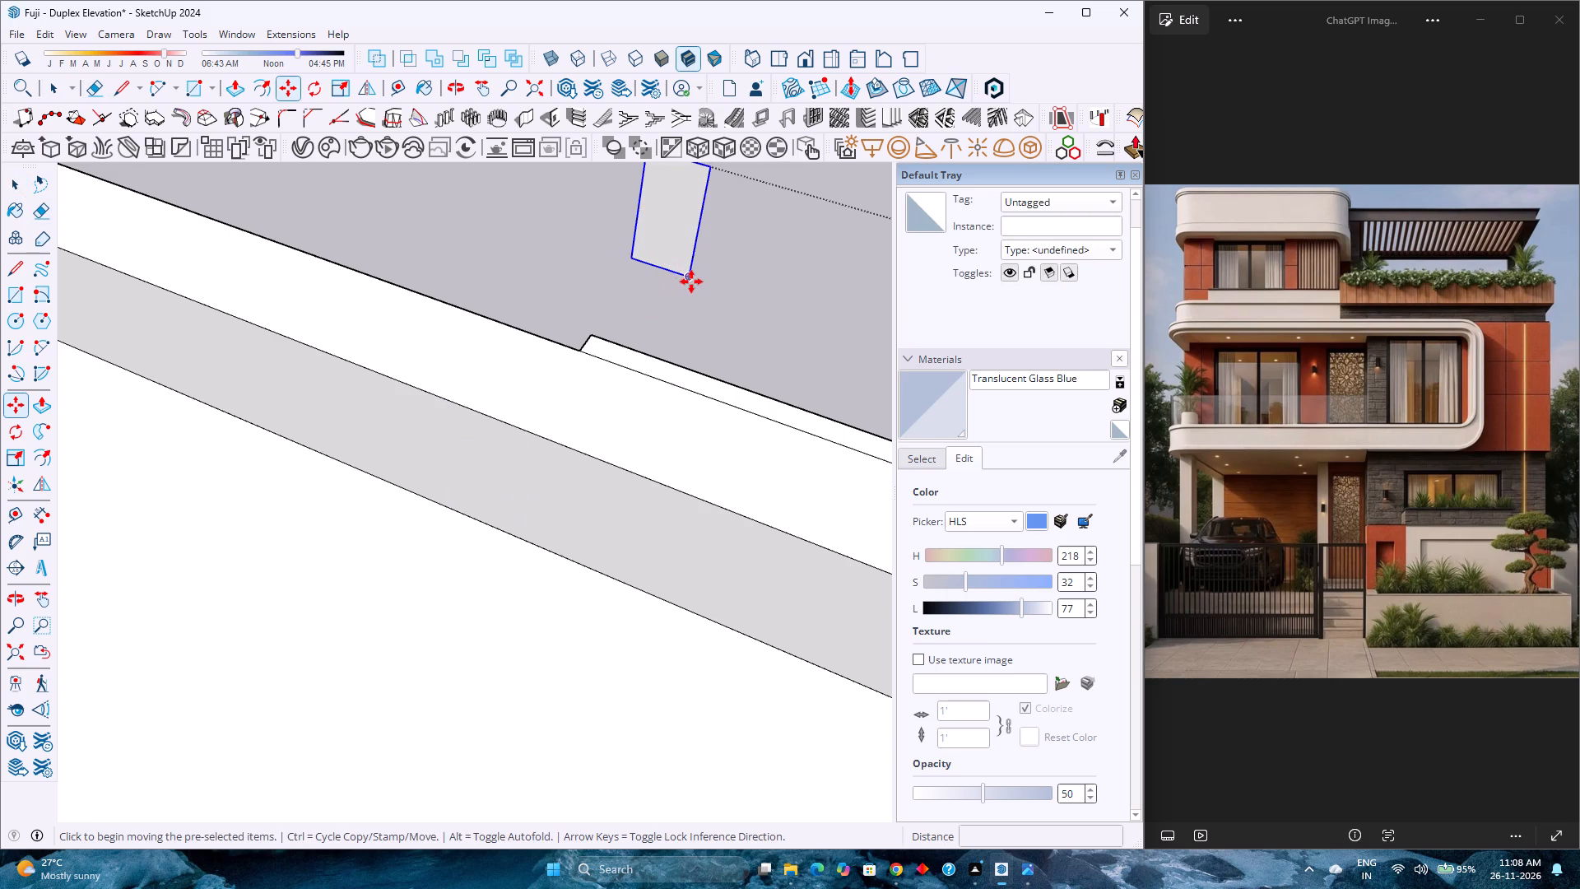
{"action": "left_click", "coordinate": [691, 279]}
{"action": "key", "text": "Left"}
{"action": "type", "text": "3'"}
{"action": "key", "text": "Return"}
{"action": "key", "text": "space"}
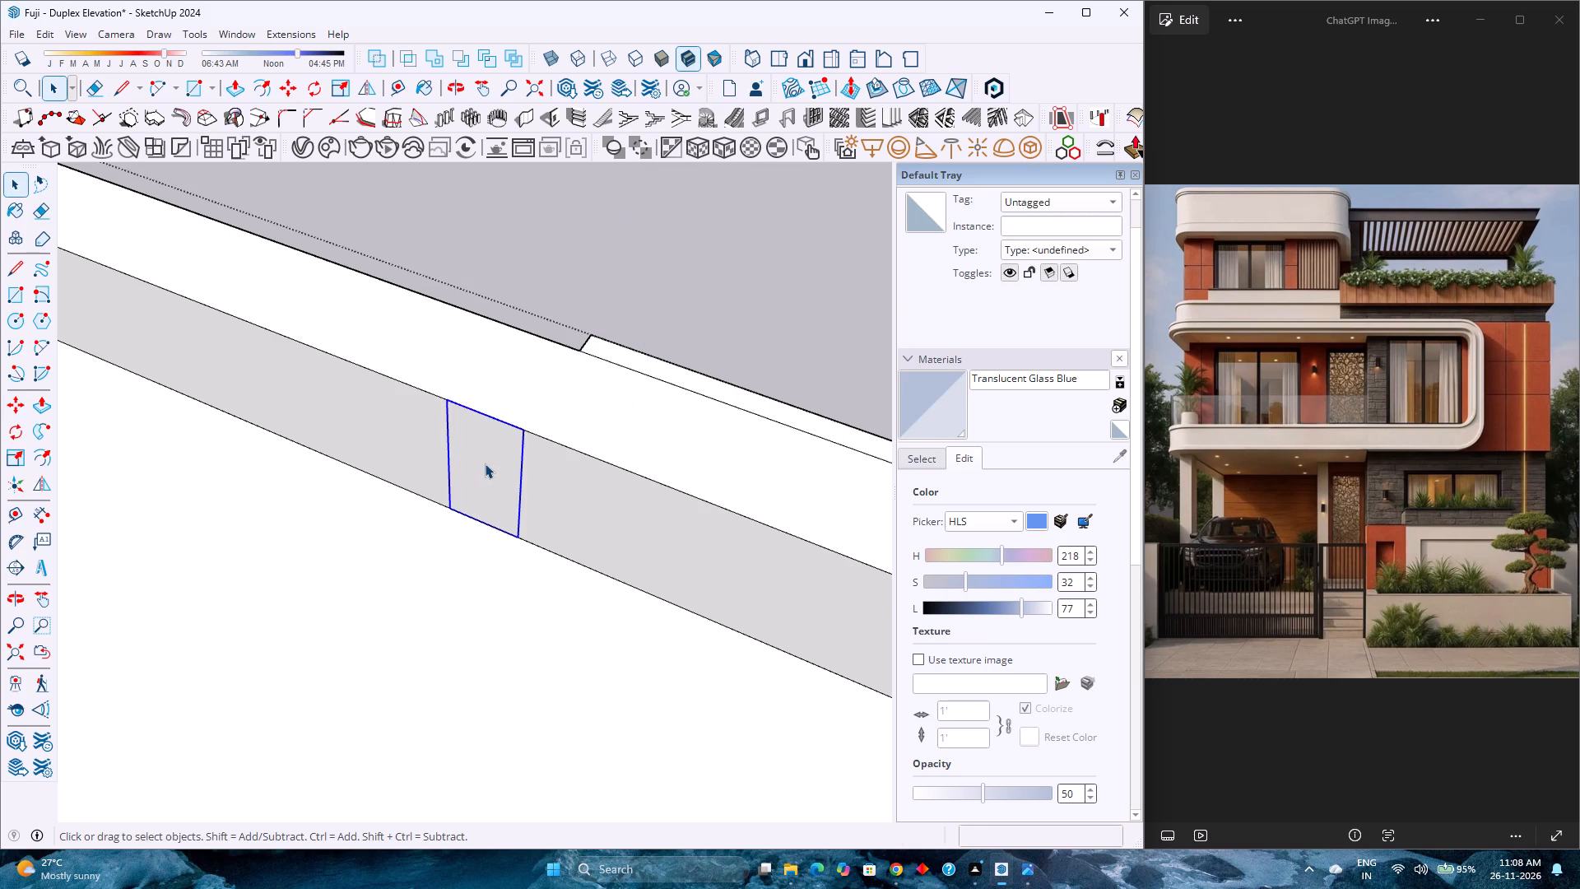
Open the strip group and extrude its face 6" out from the parapet's inner face.
{"action": "left_click", "coordinate": [485, 463]}
{"action": "left_click", "coordinate": [485, 463]}
{"action": "key", "text": "p"}
{"action": "left_click", "coordinate": [498, 452]}
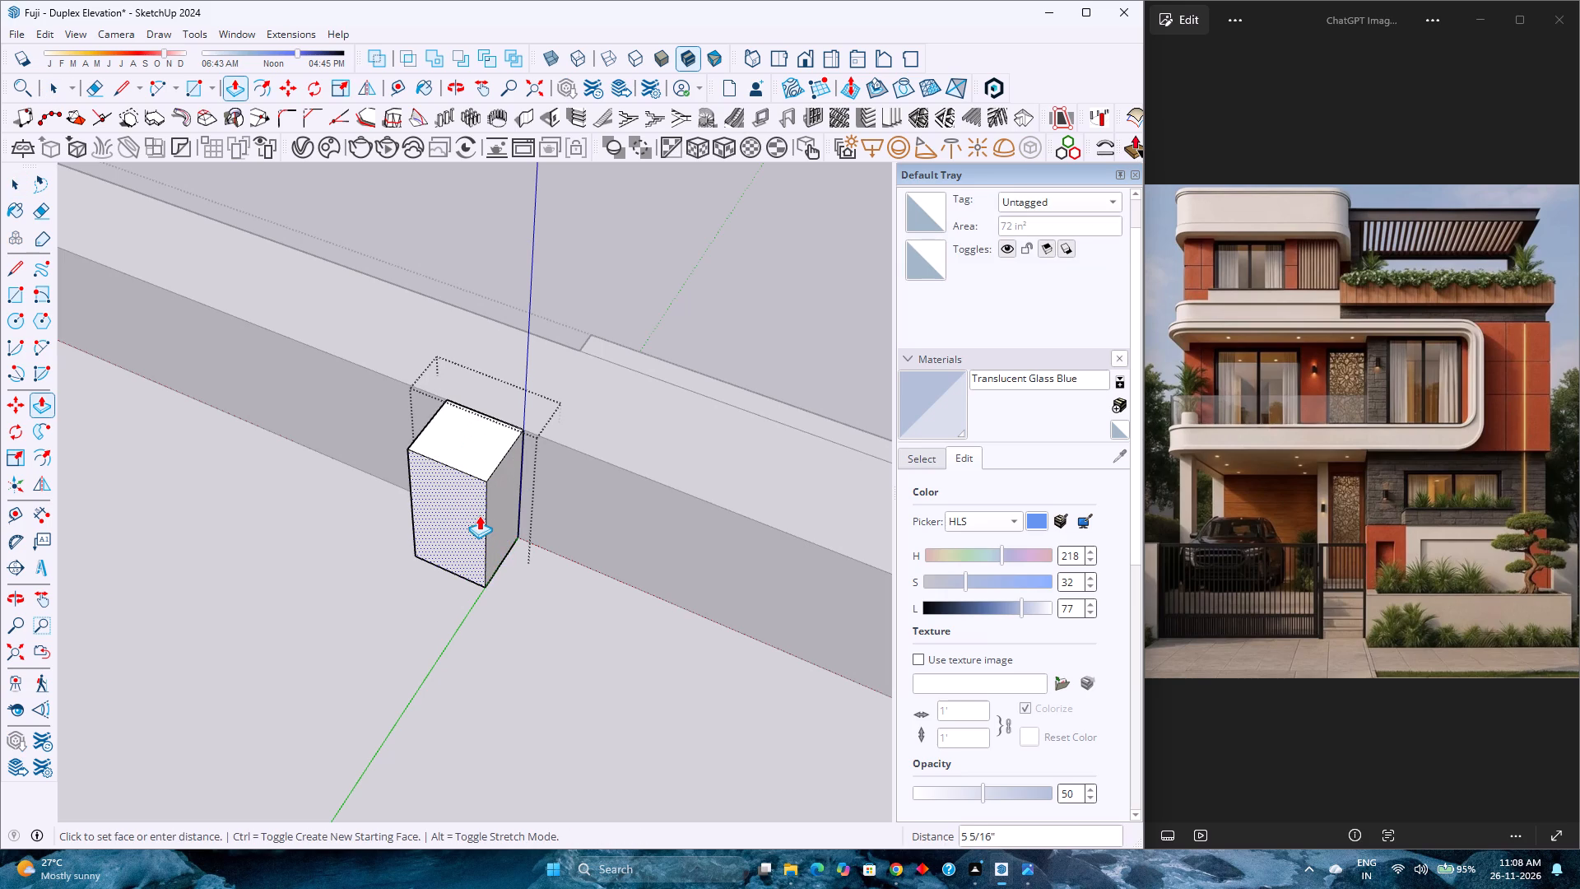
{"action": "key", "text": "6"}
{"action": "key", "text": "Return"}
{"action": "key", "text": "space"}
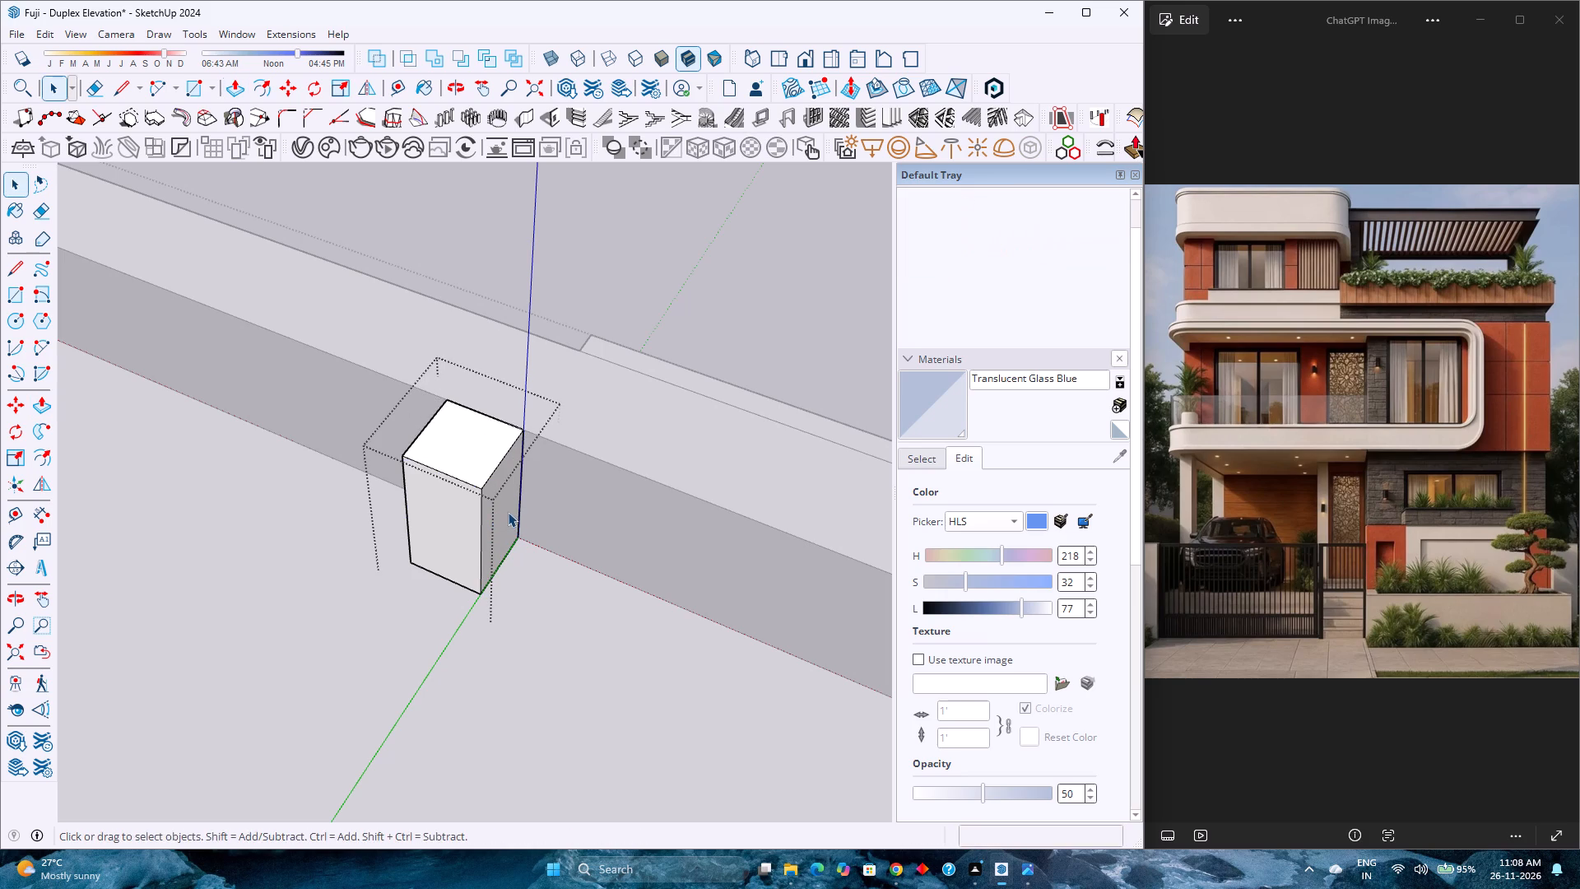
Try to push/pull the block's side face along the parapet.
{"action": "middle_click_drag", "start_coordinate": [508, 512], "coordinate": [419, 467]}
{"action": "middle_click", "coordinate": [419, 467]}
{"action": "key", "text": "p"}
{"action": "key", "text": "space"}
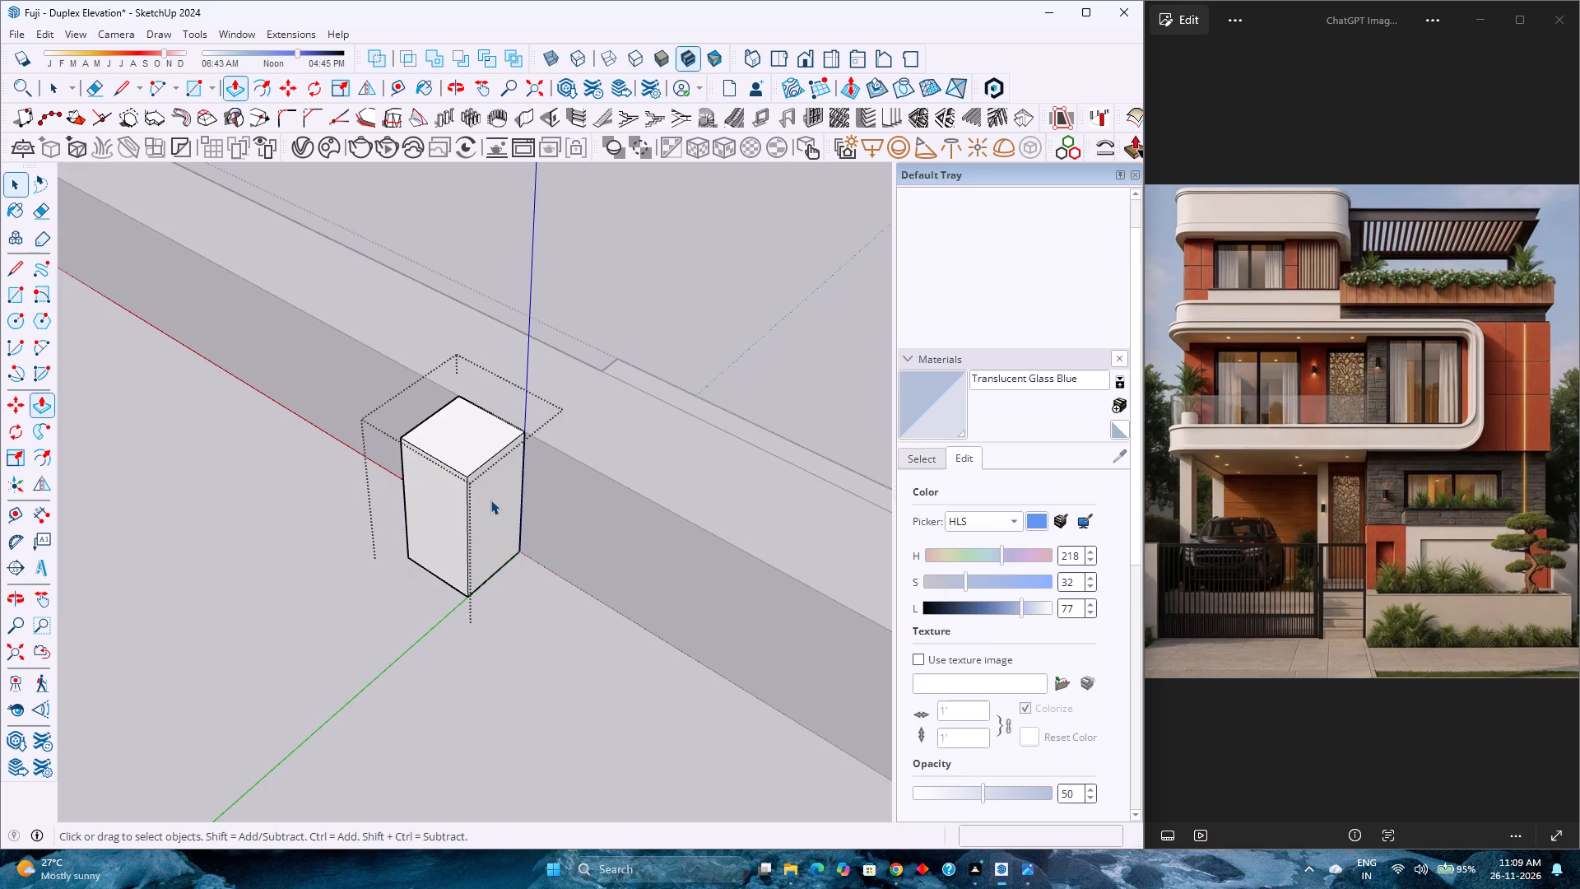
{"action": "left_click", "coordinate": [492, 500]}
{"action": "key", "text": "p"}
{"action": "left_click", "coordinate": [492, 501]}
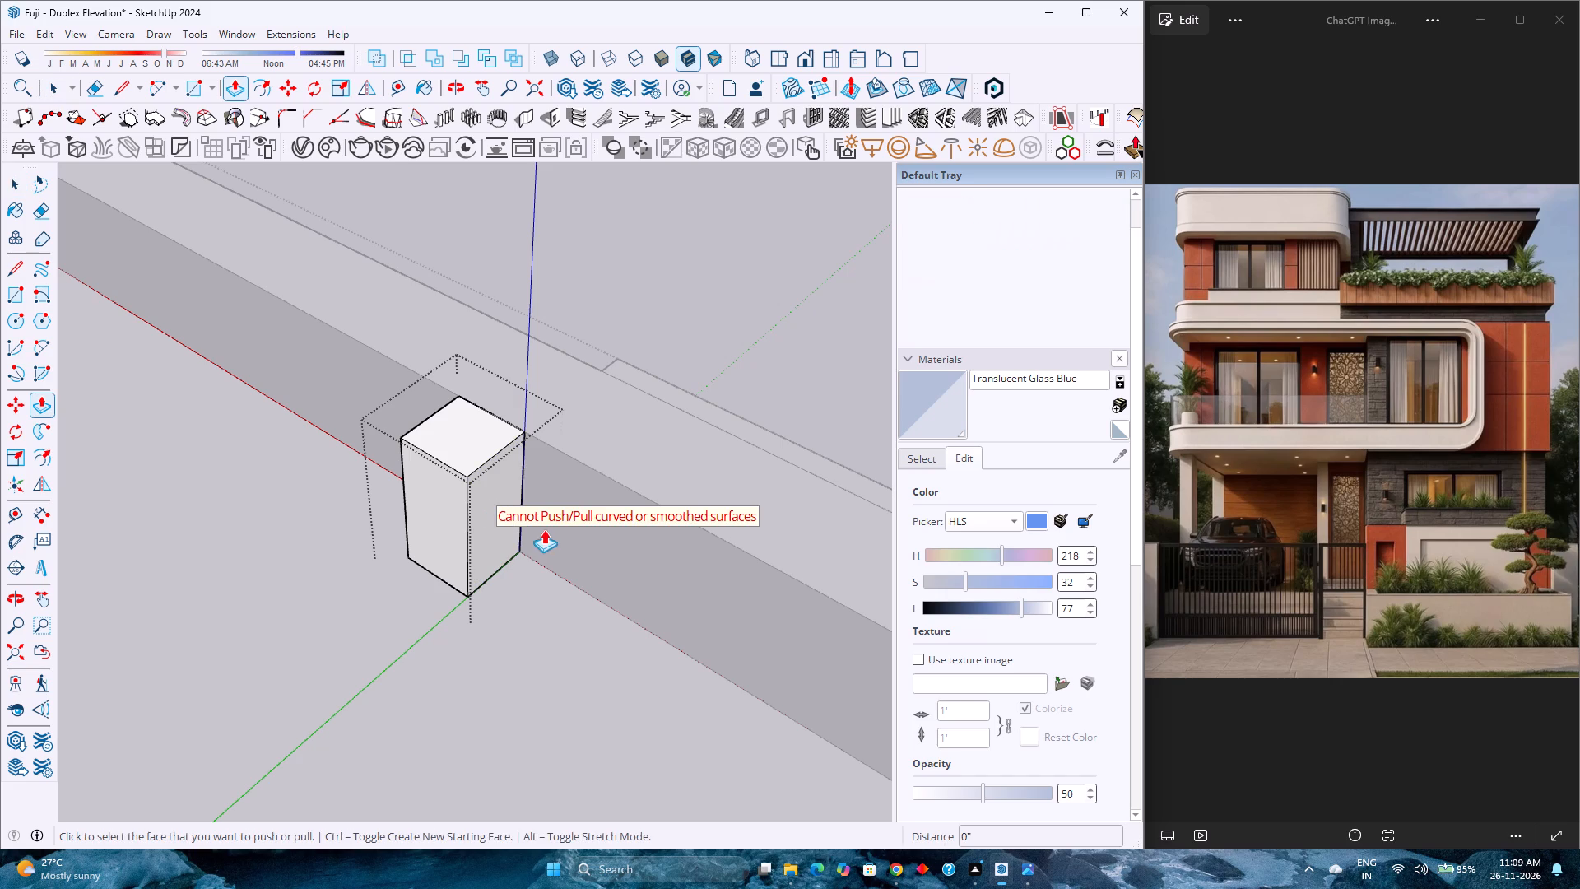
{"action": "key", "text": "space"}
Delete the block's side face and rebuild it by redrawing its 6" bottom edge.
{"action": "scroll", "coordinate": [502, 533], "scroll_direction": "up", "scroll_amount": 4}
{"action": "middle_click_drag", "start_coordinate": [494, 535], "coordinate": [535, 597]}
{"action": "left_click", "coordinate": [490, 514]}
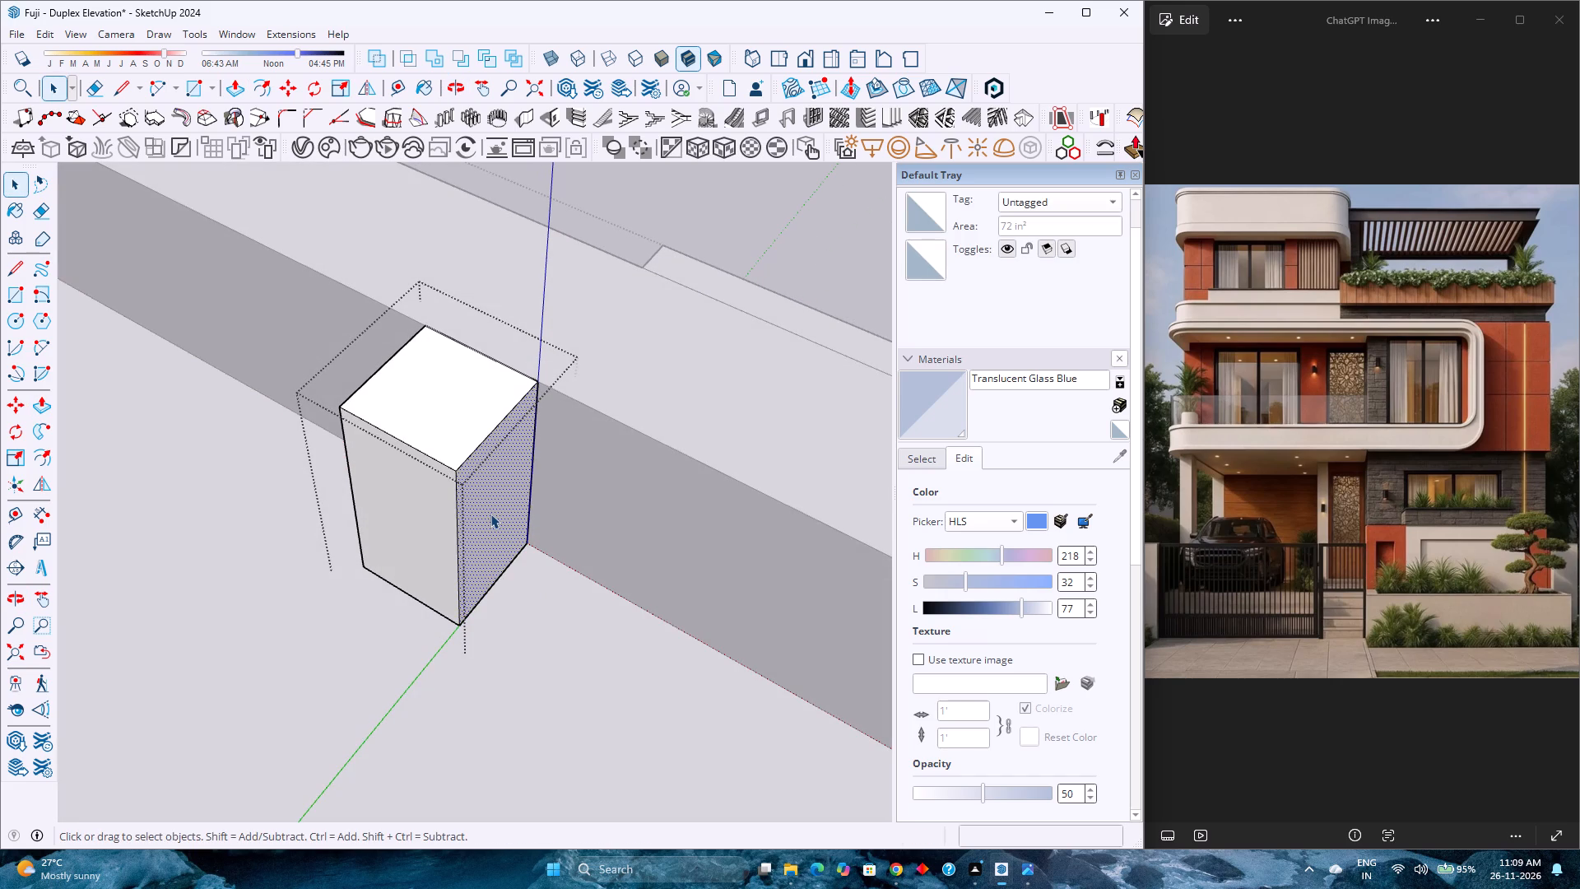
{"action": "key", "text": "Delete"}
{"action": "key", "text": "l"}
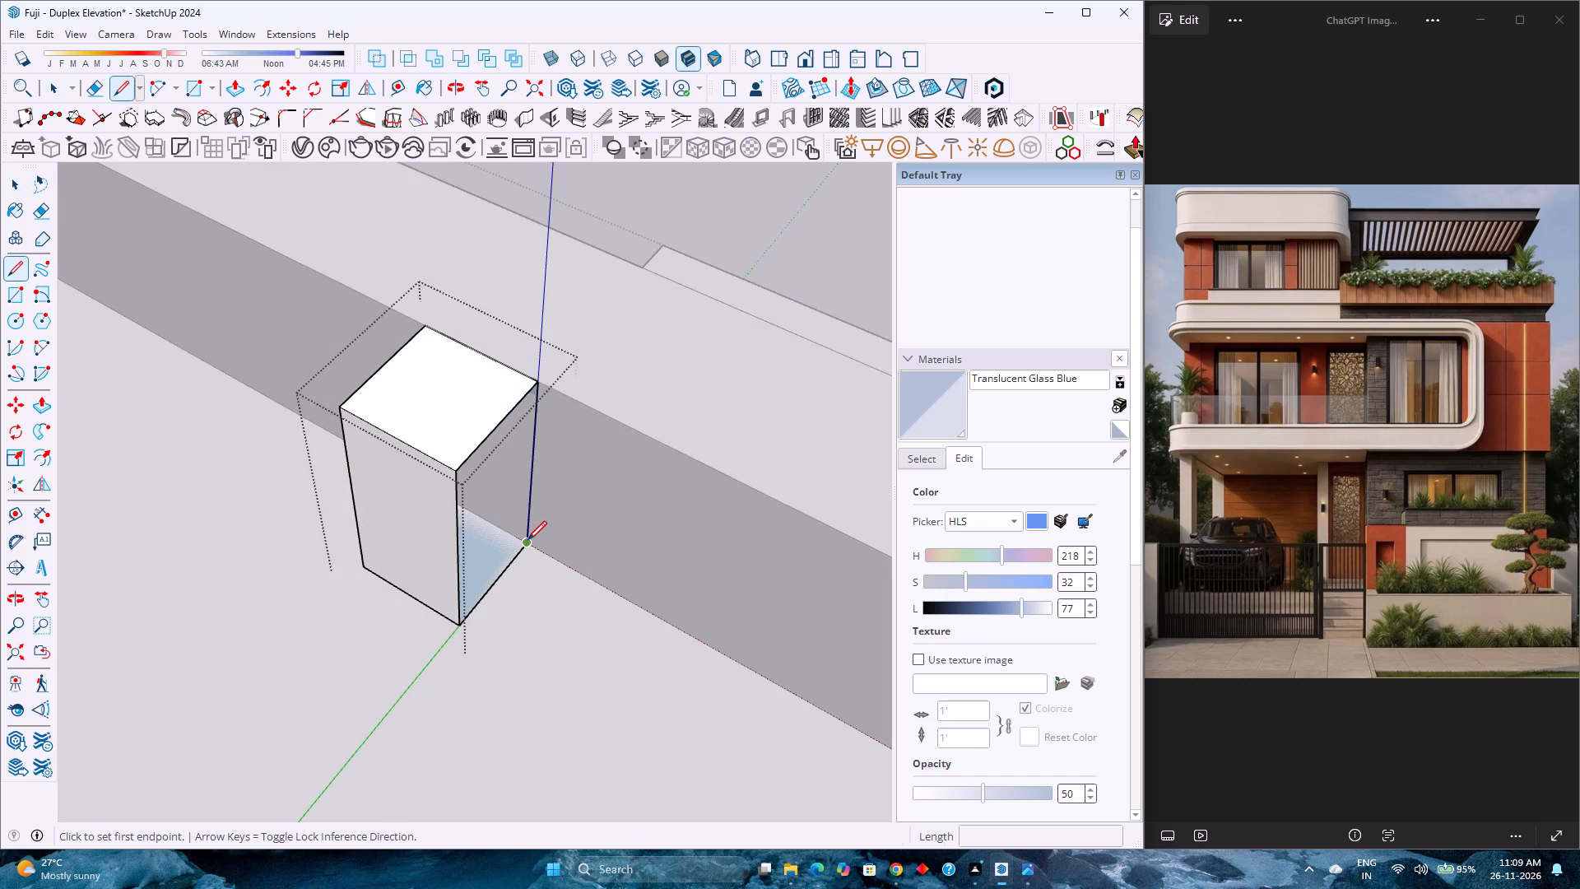
{"action": "left_click", "coordinate": [527, 540]}
{"action": "left_click", "coordinate": [462, 621]}
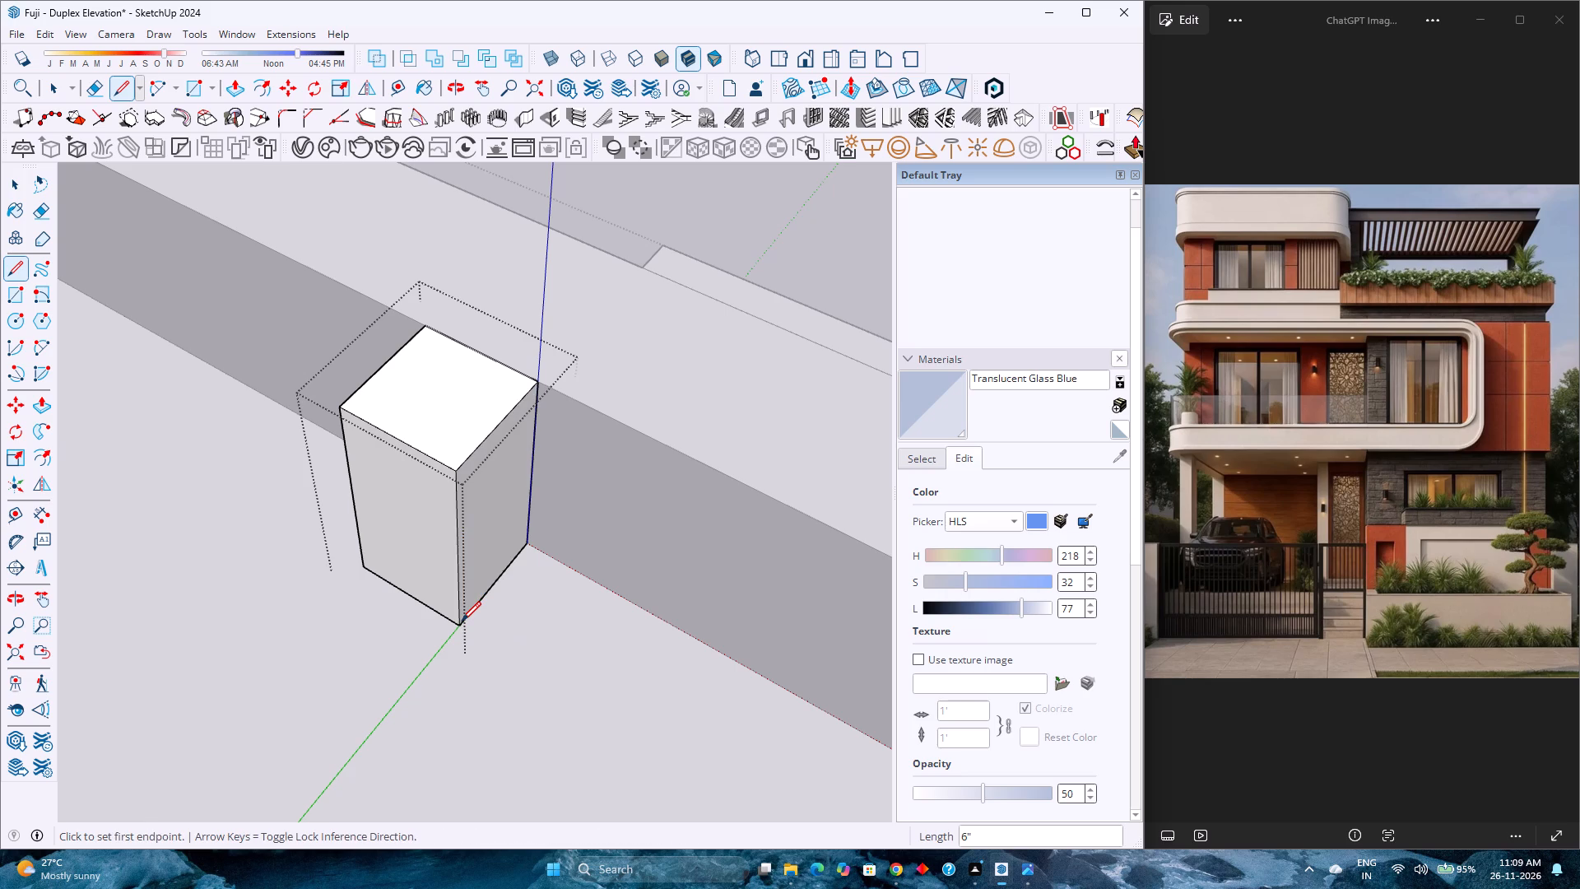
Extrude the block's side face 10' along the front parapet with Push/Pull.
{"action": "key", "text": "p"}
{"action": "scroll", "coordinate": [541, 593], "scroll_direction": "down", "scroll_amount": 1}
{"action": "left_click", "coordinate": [492, 530]}
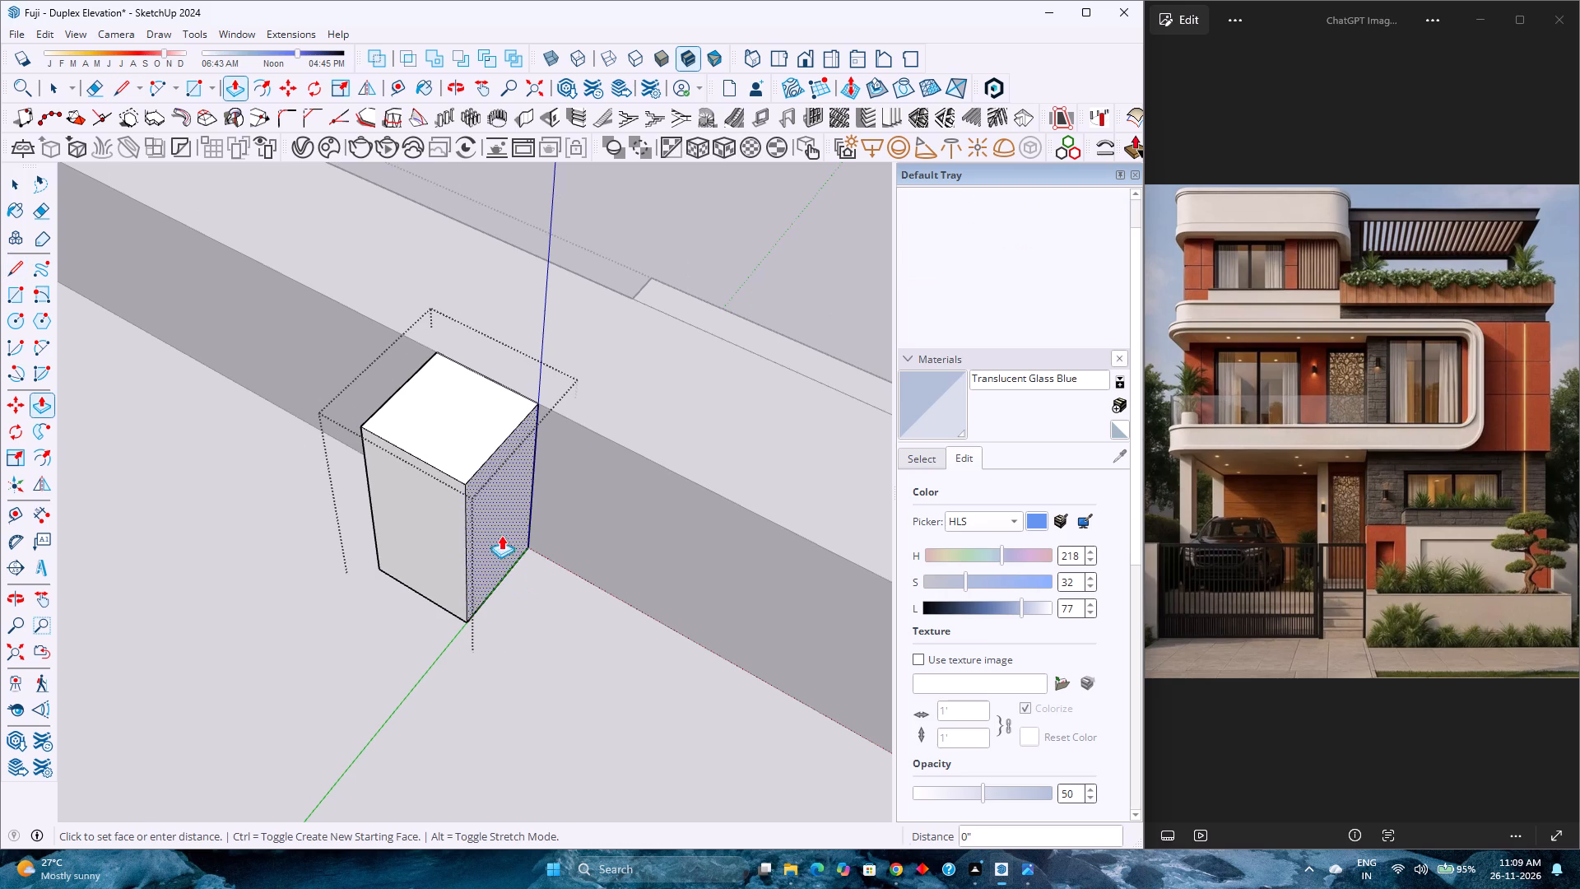
{"action": "scroll", "coordinate": [644, 606], "scroll_direction": "down", "scroll_amount": 7}
{"action": "middle_click_drag", "start_coordinate": [630, 601], "coordinate": [328, 562], "text": "shift"}
{"action": "scroll", "coordinate": [328, 561], "scroll_direction": "down", "scroll_amount": 3}
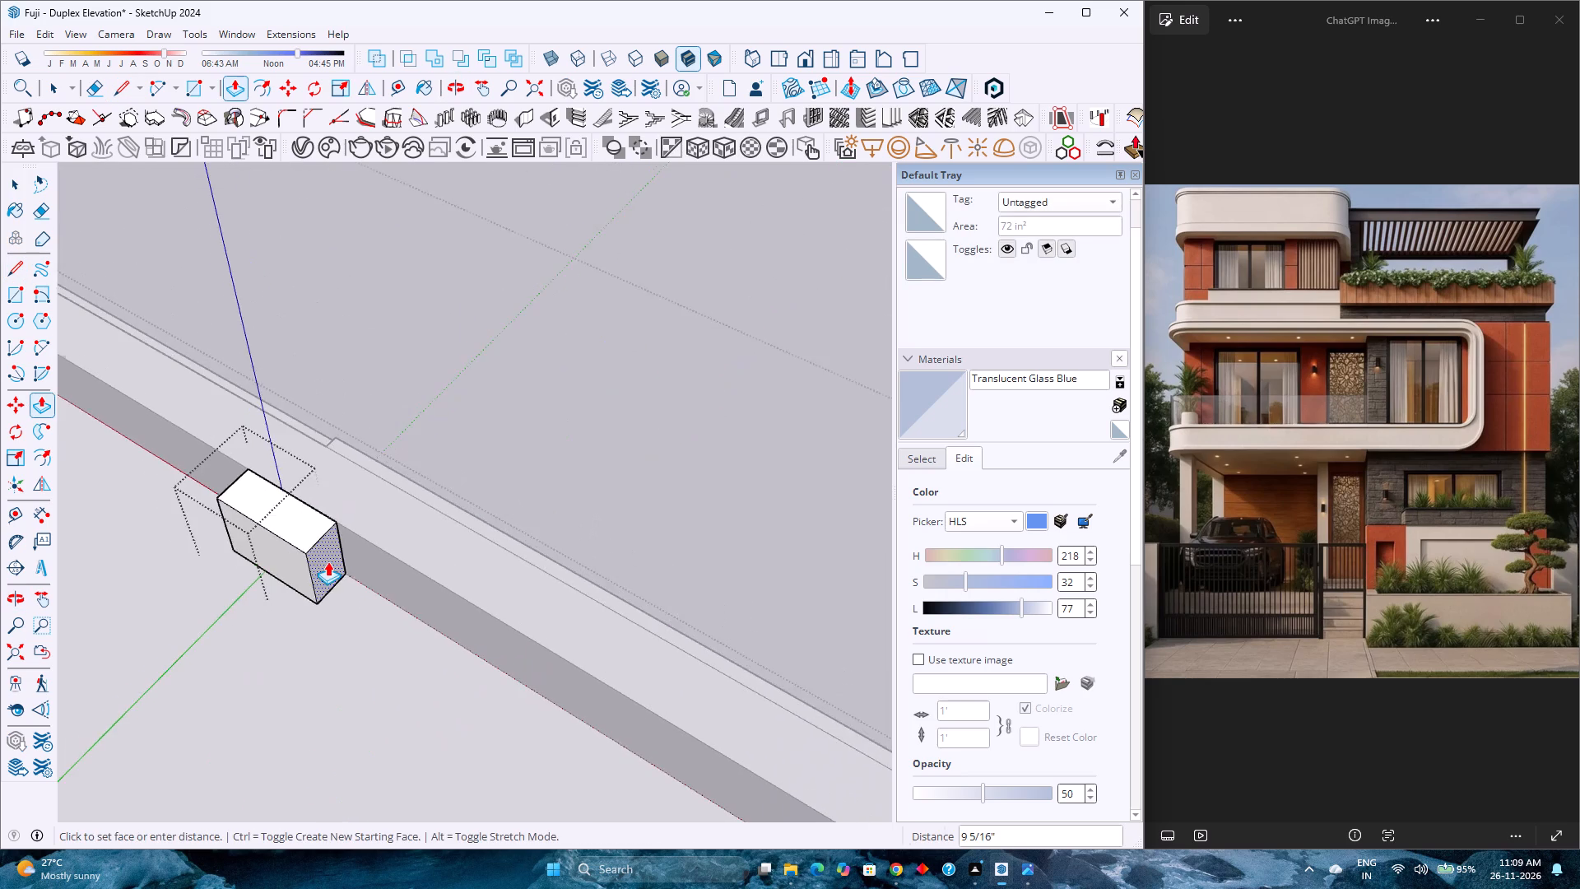
{"action": "scroll", "coordinate": [328, 561], "scroll_direction": "down", "scroll_amount": 16}
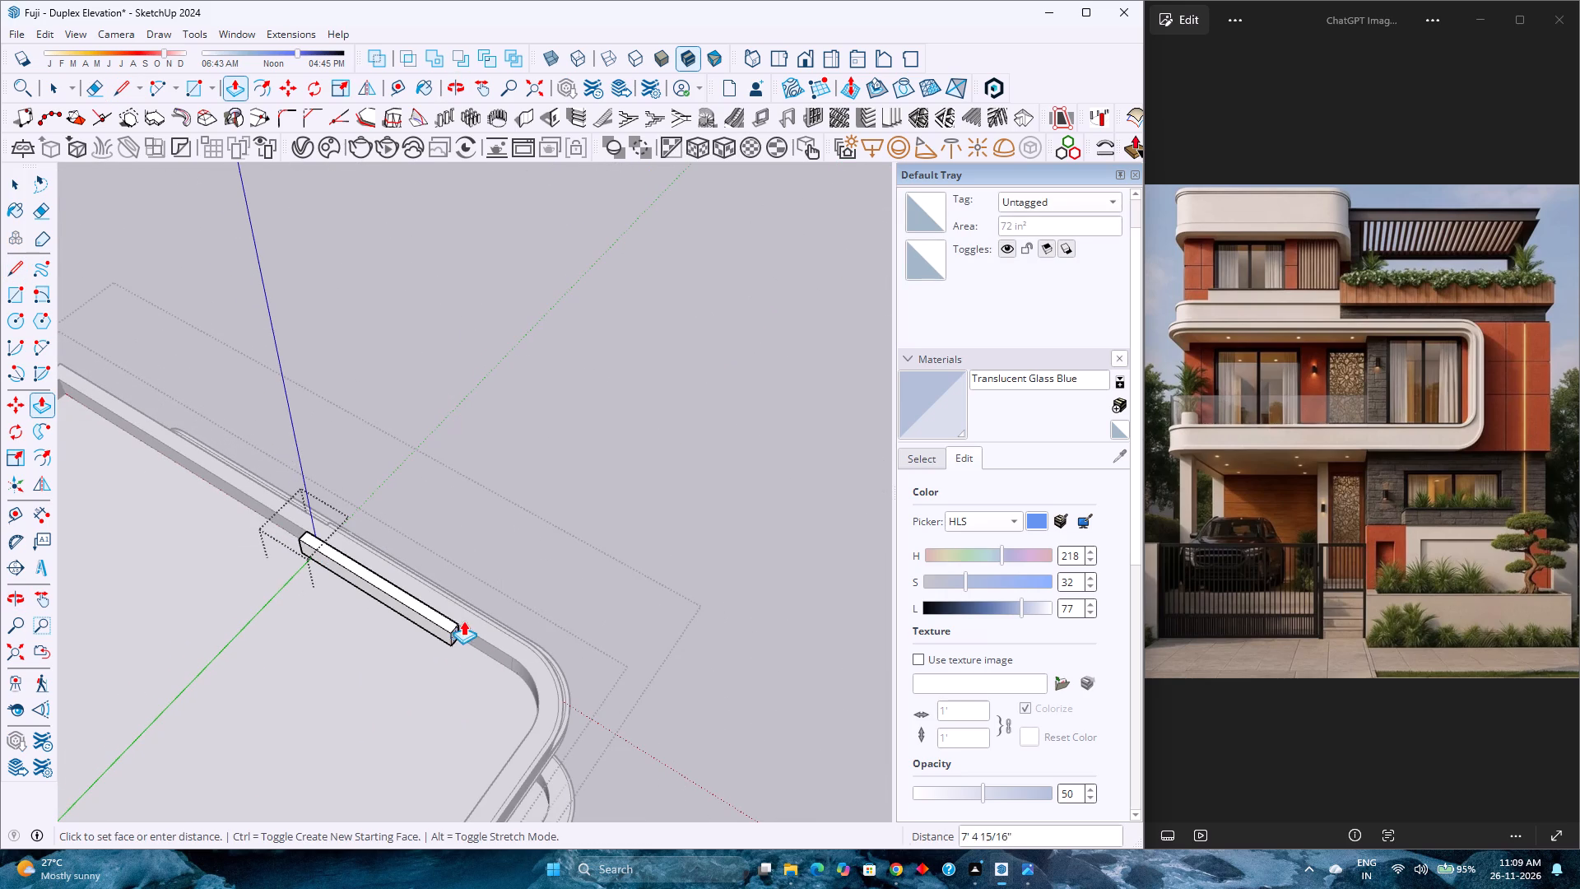
{"action": "left_click", "coordinate": [509, 657]}
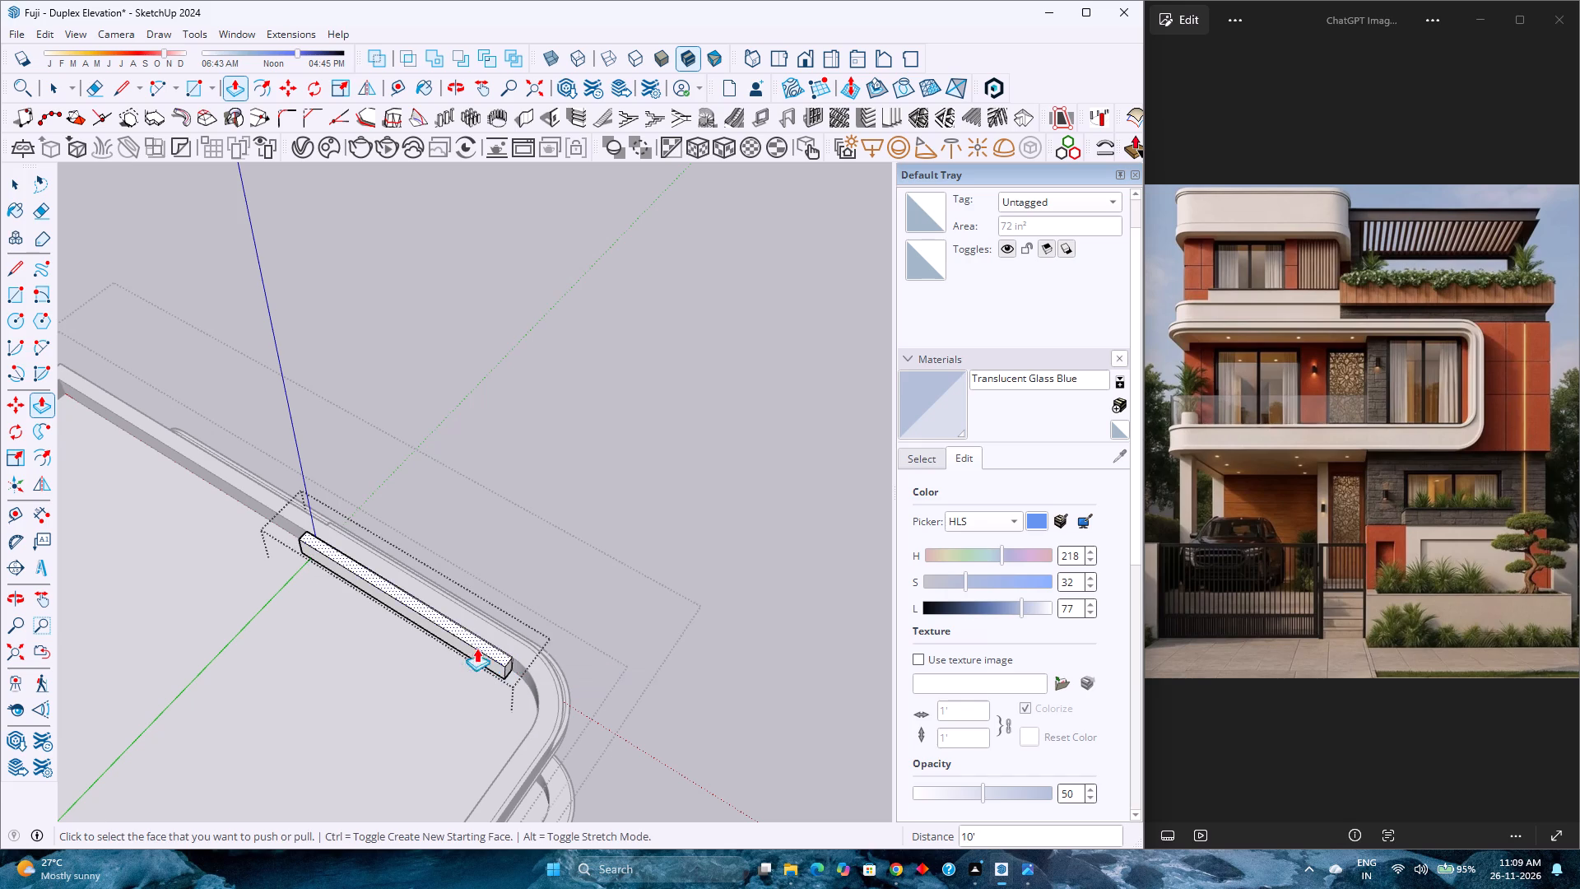
Raise the block's top face 1' with Push/Pull.
{"action": "scroll", "coordinate": [450, 640], "scroll_direction": "up", "scroll_amount": 2}
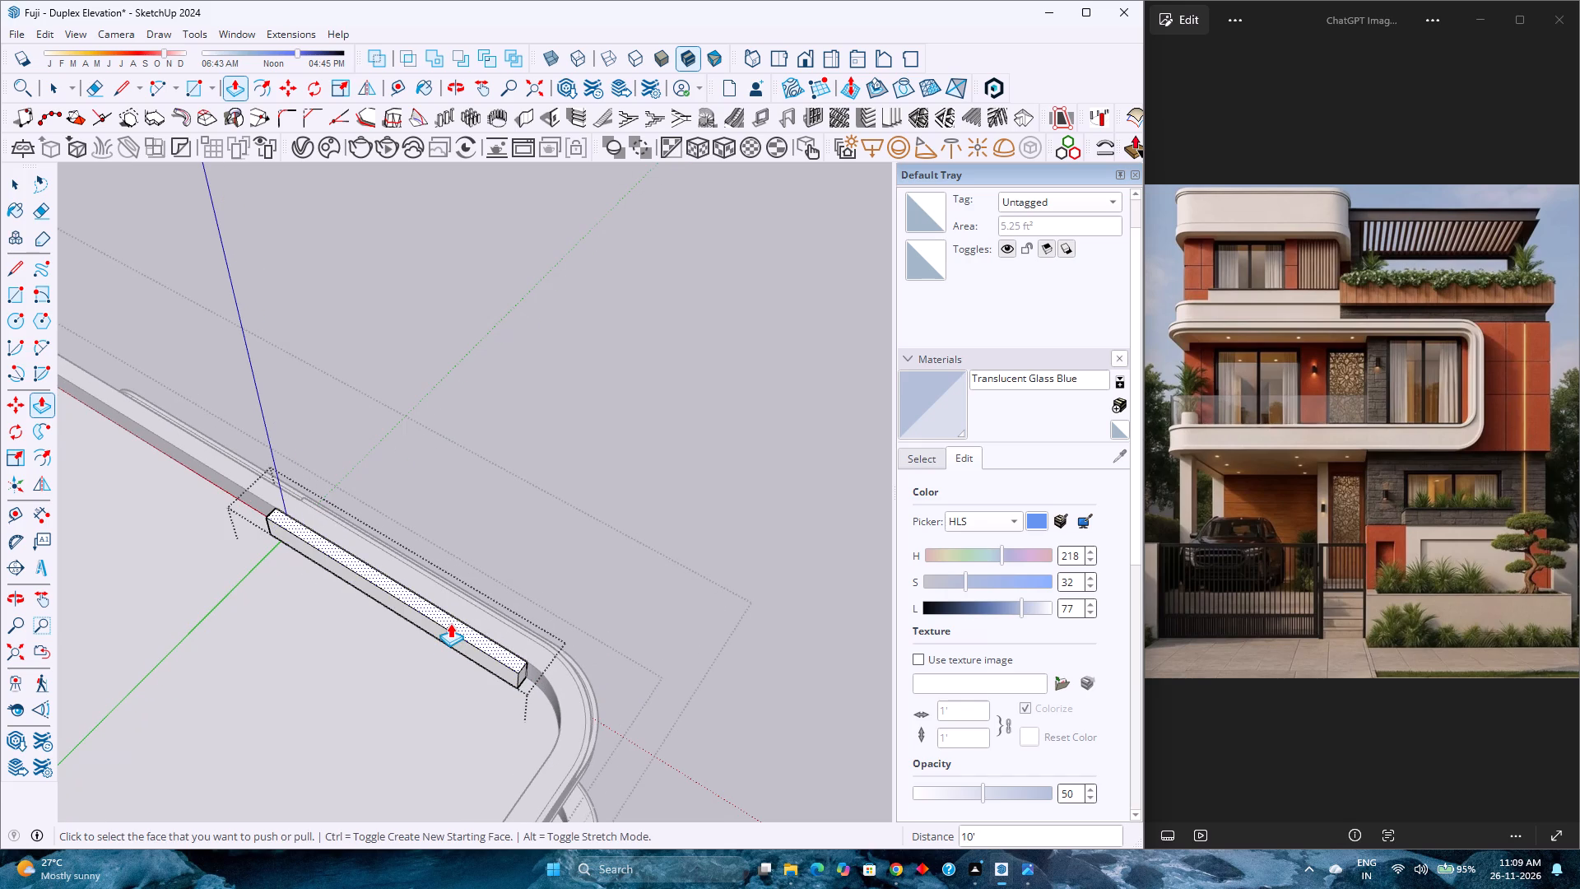
{"action": "middle_click_drag", "start_coordinate": [473, 635], "coordinate": [95, 566]}
{"action": "scroll", "coordinate": [290, 566], "scroll_direction": "up", "scroll_amount": 4}
{"action": "middle_click_drag", "start_coordinate": [295, 566], "coordinate": [511, 693], "text": "shift"}
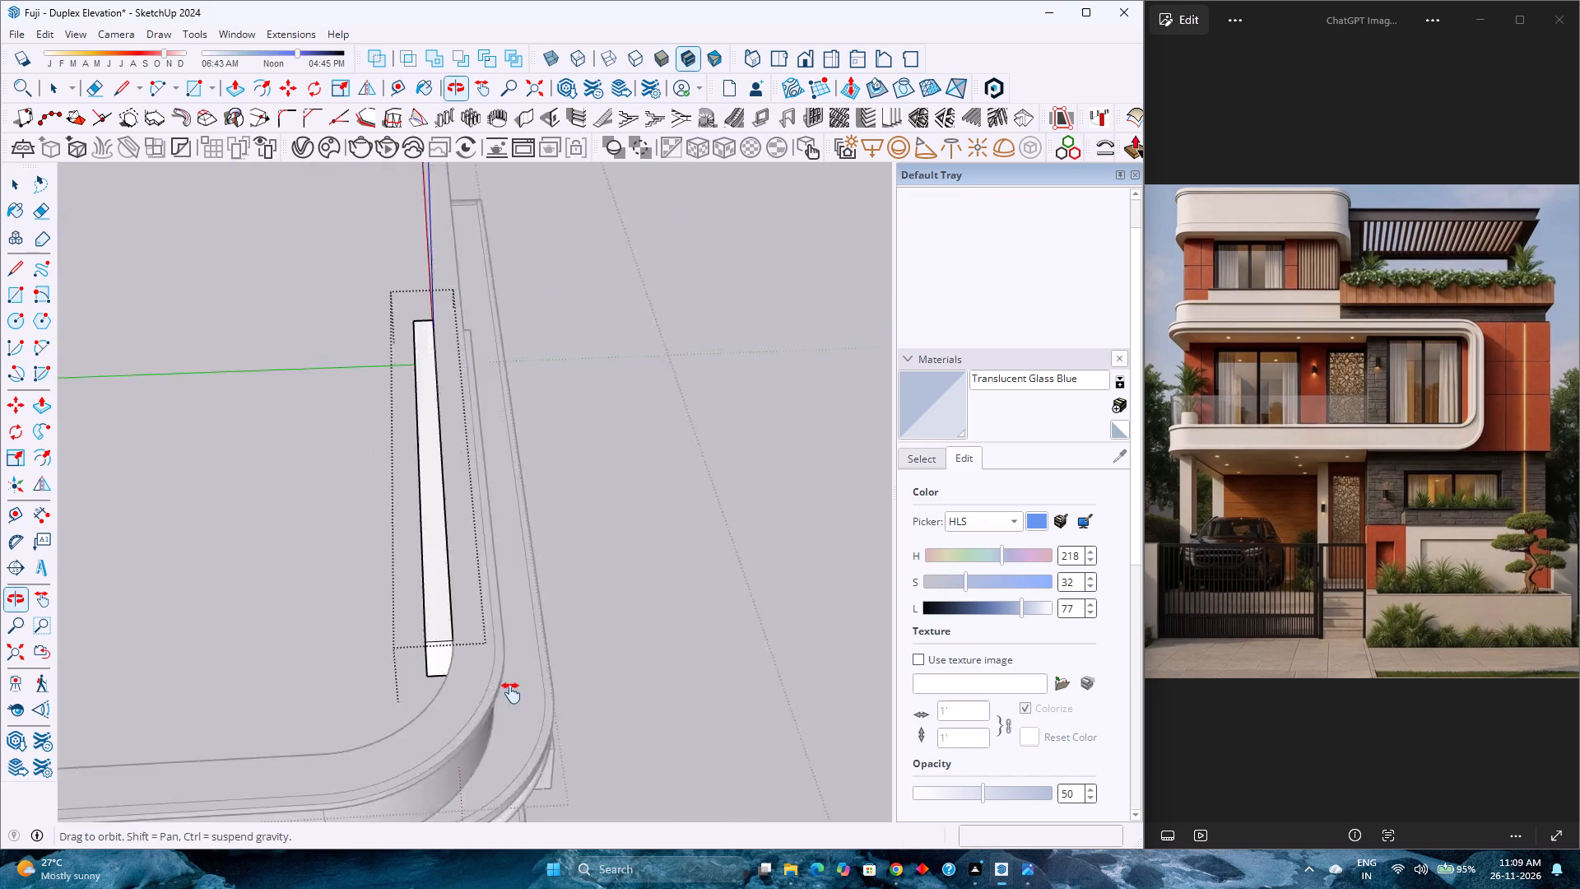
{"action": "middle_click_drag", "start_coordinate": [511, 693], "coordinate": [584, 744], "text": "shift"}
{"action": "middle_click_drag", "start_coordinate": [575, 720], "coordinate": [328, 538]}
{"action": "scroll", "coordinate": [342, 519], "scroll_direction": "down", "scroll_amount": 4}
{"action": "middle_click_drag", "start_coordinate": [411, 625], "coordinate": [152, 547]}
{"action": "scroll", "coordinate": [340, 566], "scroll_direction": "up", "scroll_amount": 3}
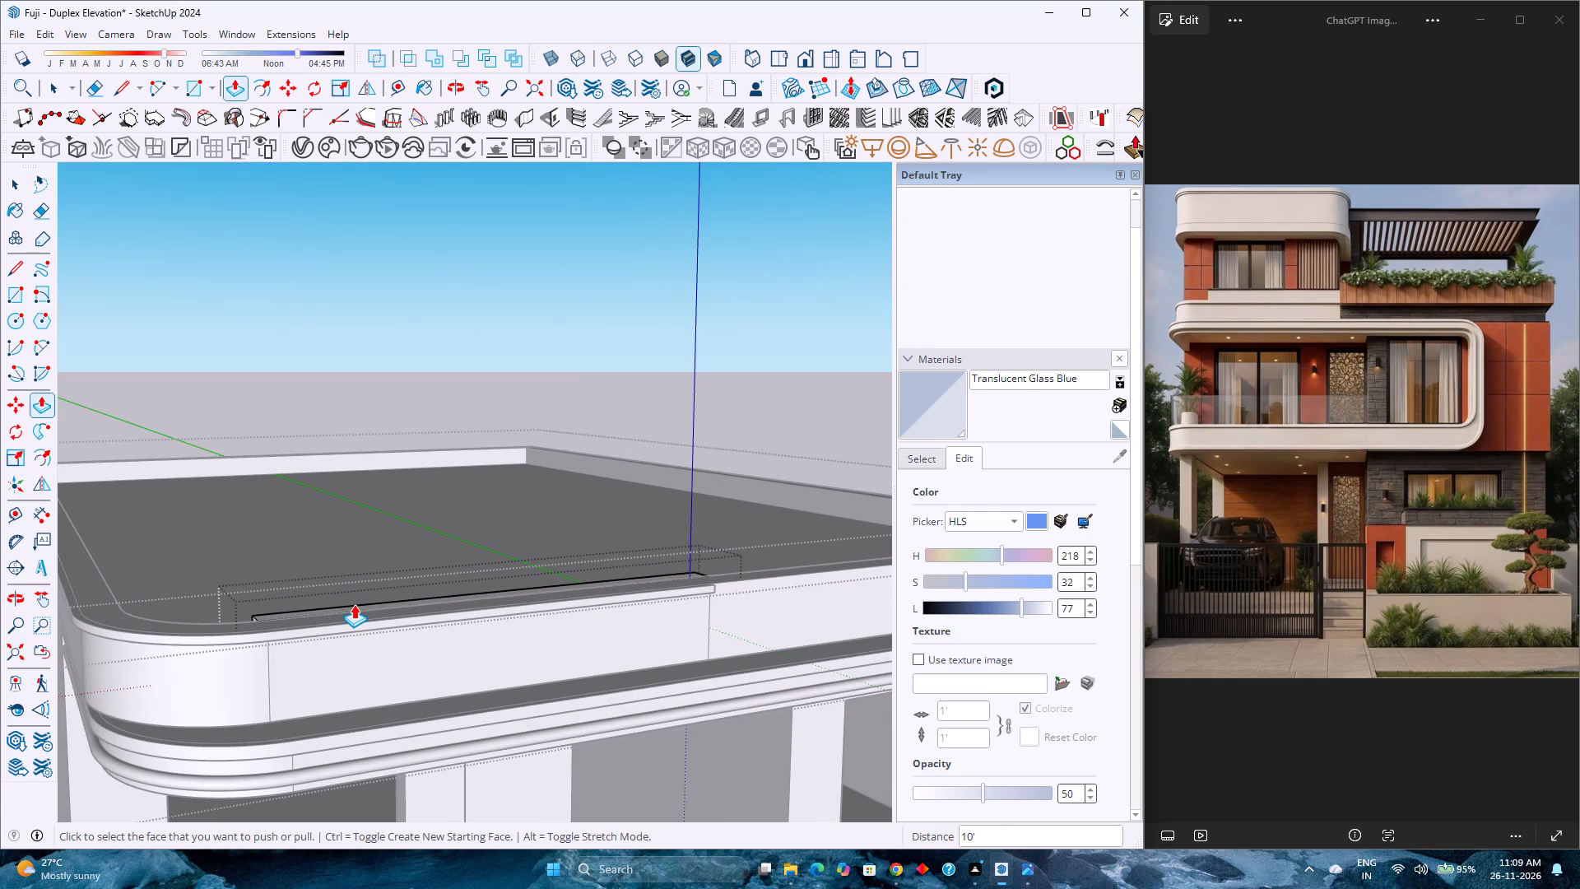
{"action": "left_click", "coordinate": [355, 607]}
{"action": "type", "text": "1'"}
{"action": "key", "text": "Return"}
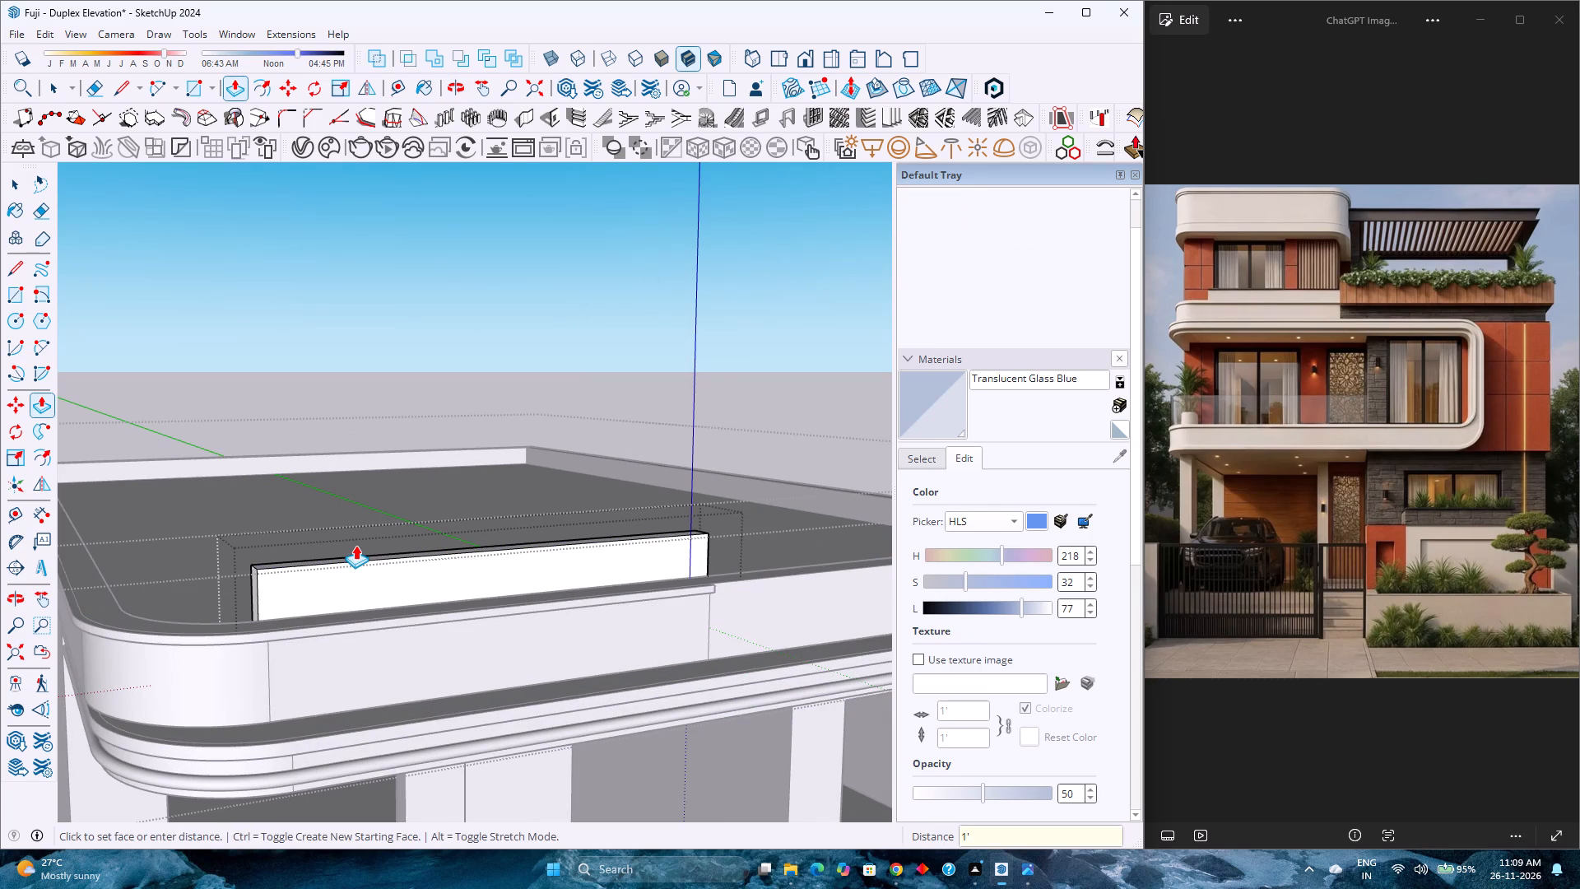
{"action": "key", "text": "space"}
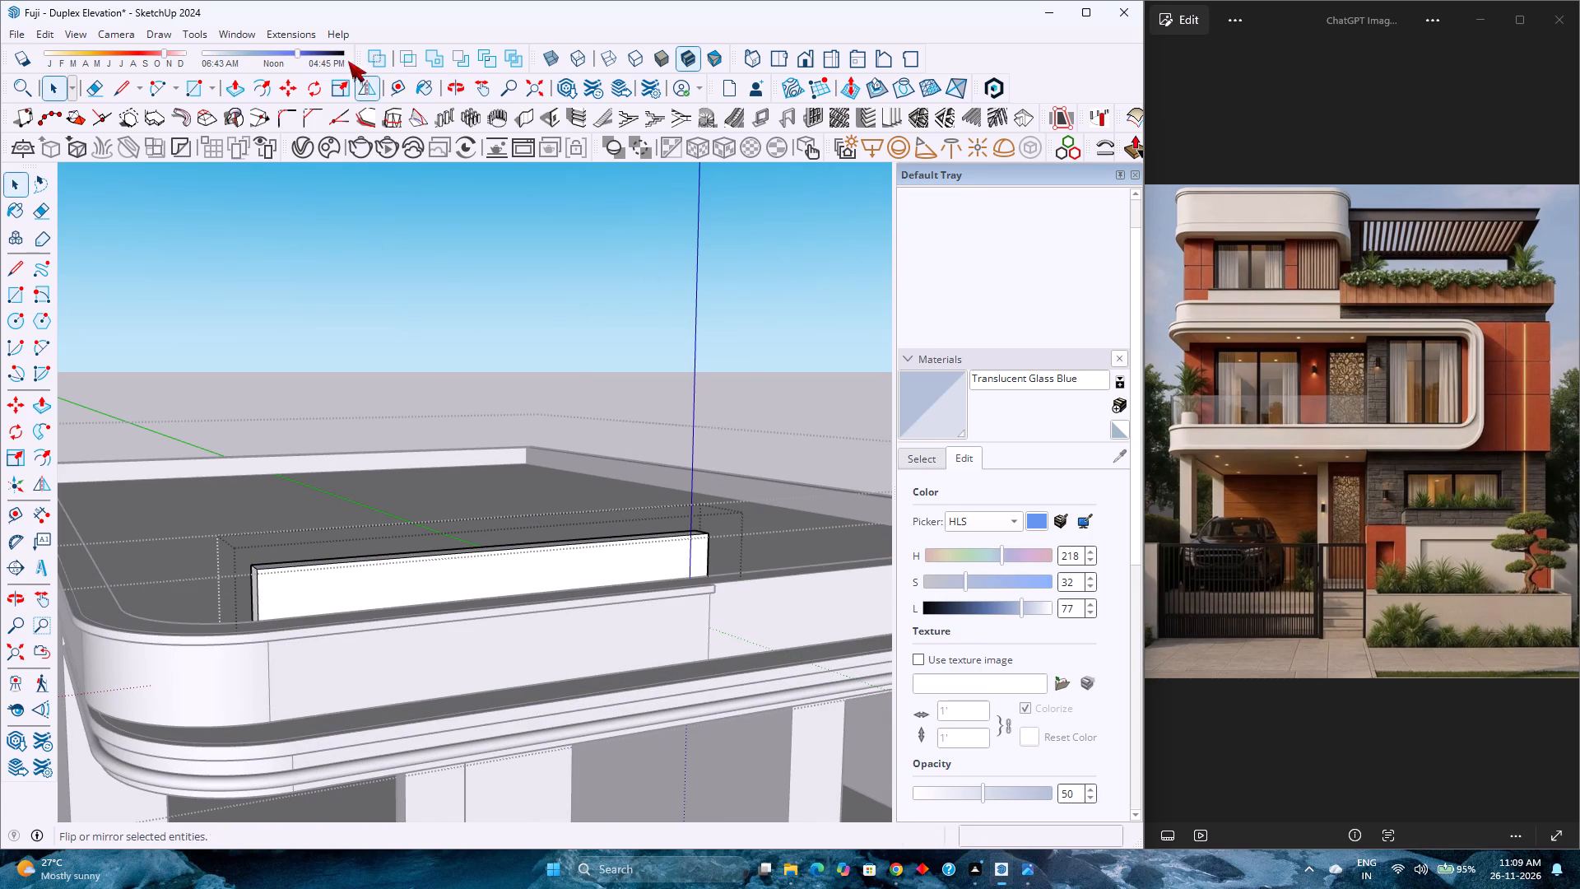
Place a Tape Measure guide 3' up the blue axis from the bottom edge of the front parapet's outer face.
{"action": "left_click", "coordinate": [393, 87]}
{"action": "left_click", "coordinate": [664, 663]}
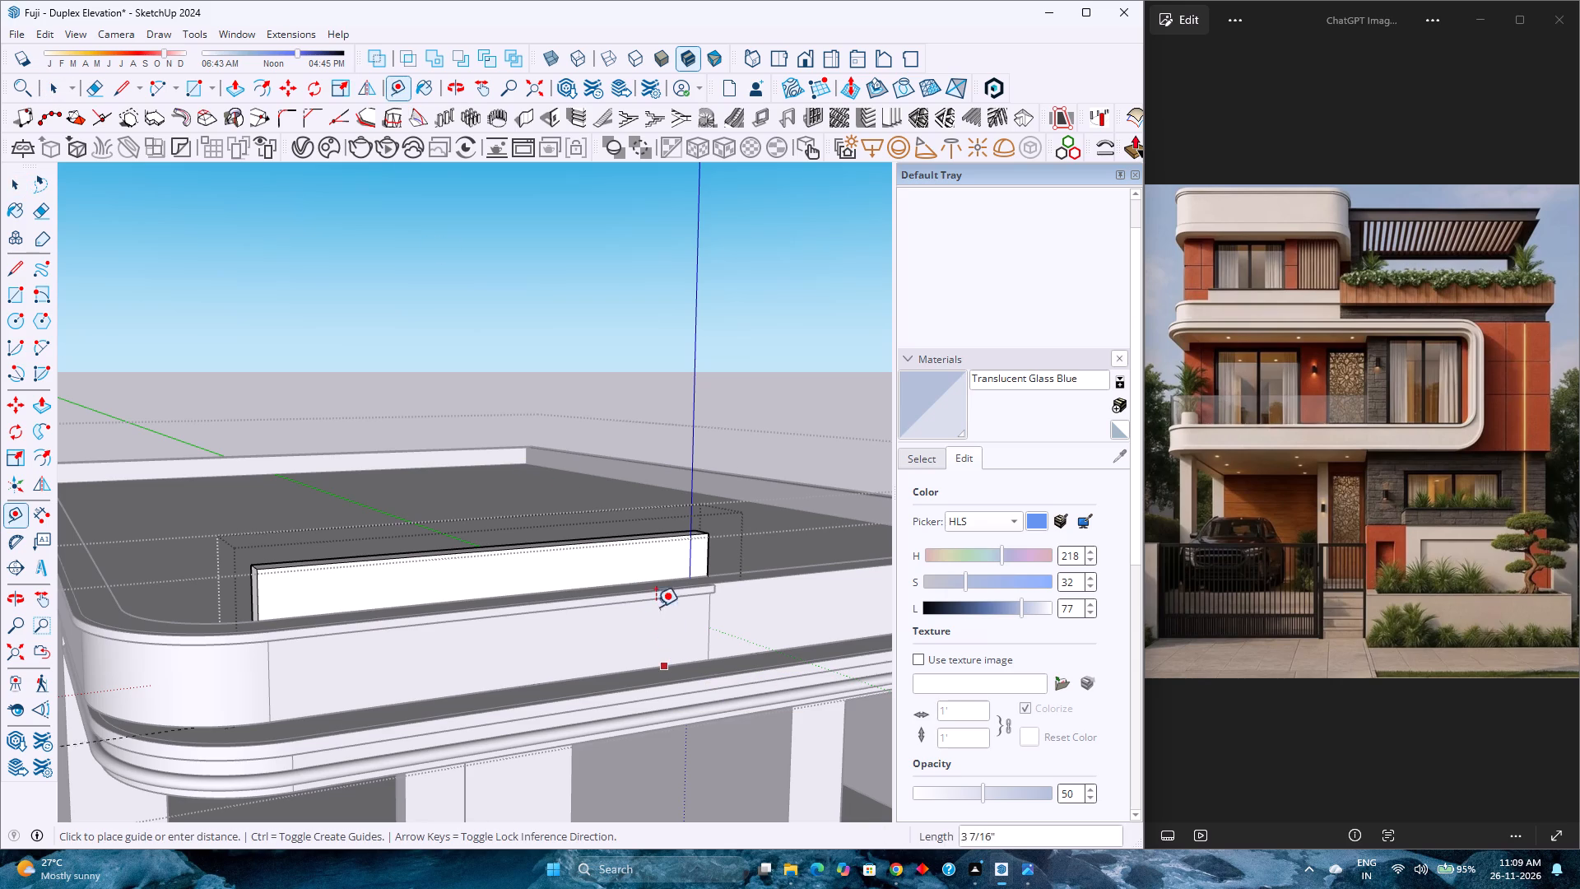
{"action": "key", "text": "Up"}
{"action": "key", "text": "3"}
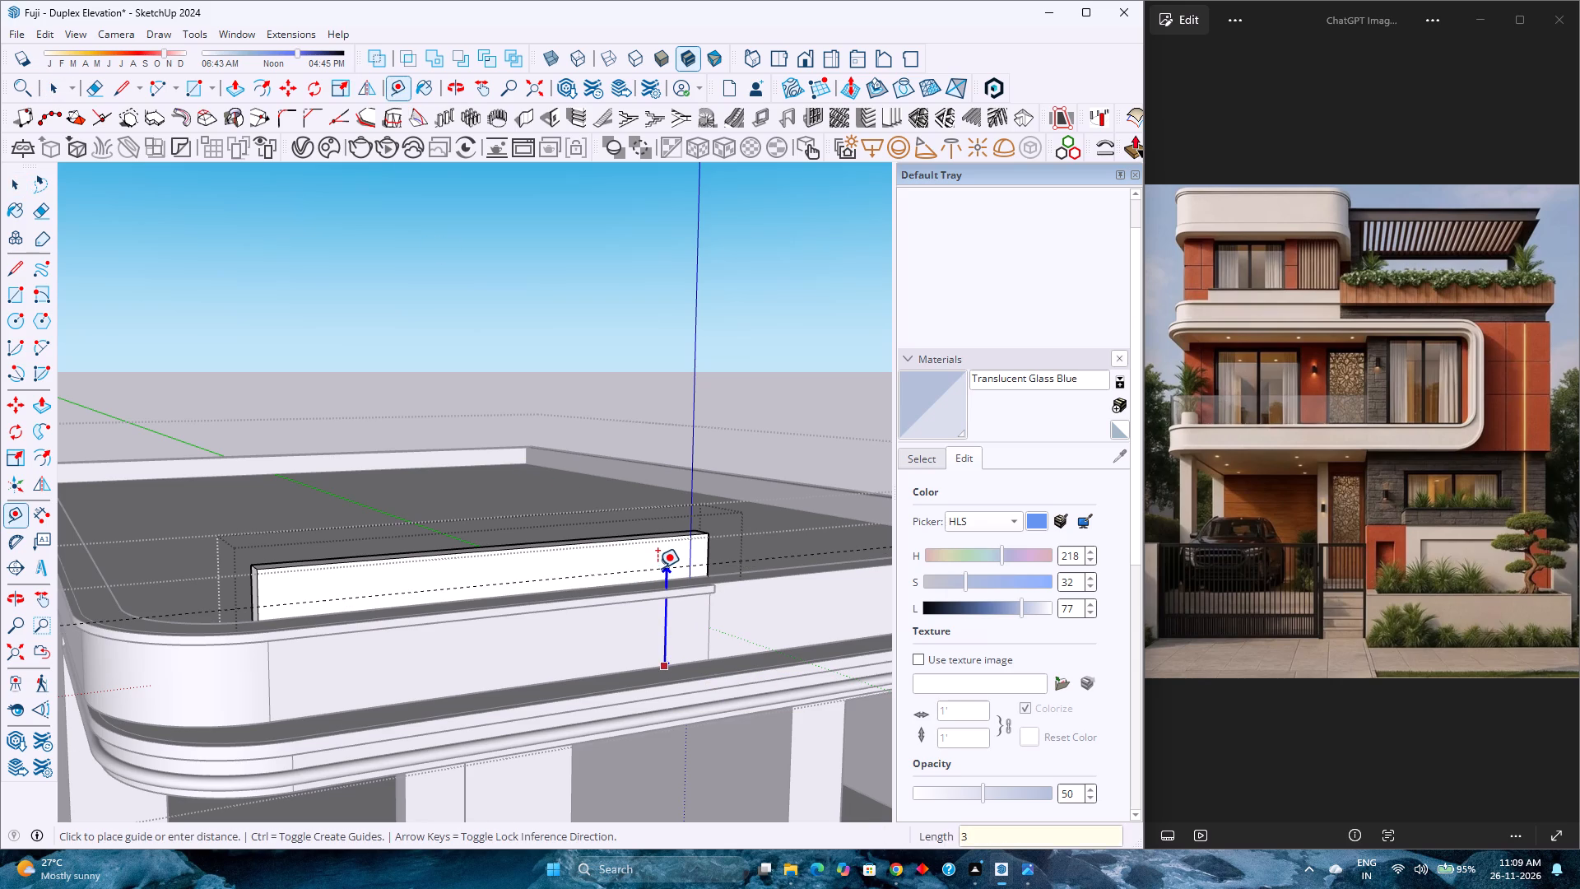
{"action": "key", "text": "apostrophe"}
{"action": "key", "text": "Return"}
Raise the block's top face another 3" towards the guide.
{"action": "scroll", "coordinate": [439, 568], "scroll_direction": "up", "scroll_amount": 2}
{"action": "middle_click_drag", "start_coordinate": [439, 568], "coordinate": [746, 488]}
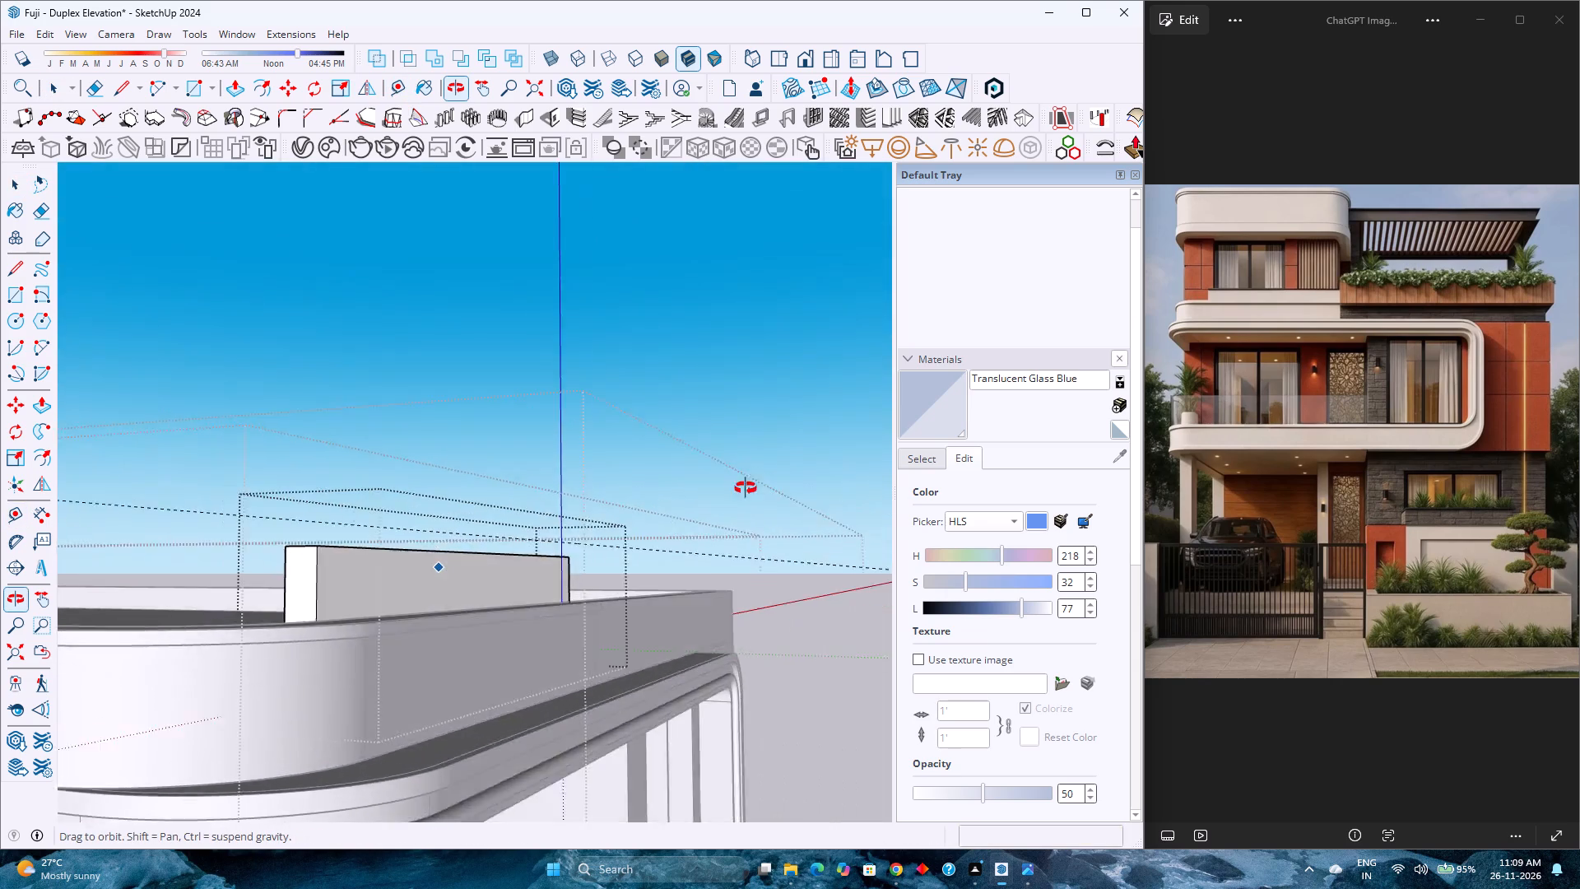
{"action": "middle_click_drag", "start_coordinate": [746, 488], "coordinate": [867, 579]}
{"action": "key", "text": "space"}
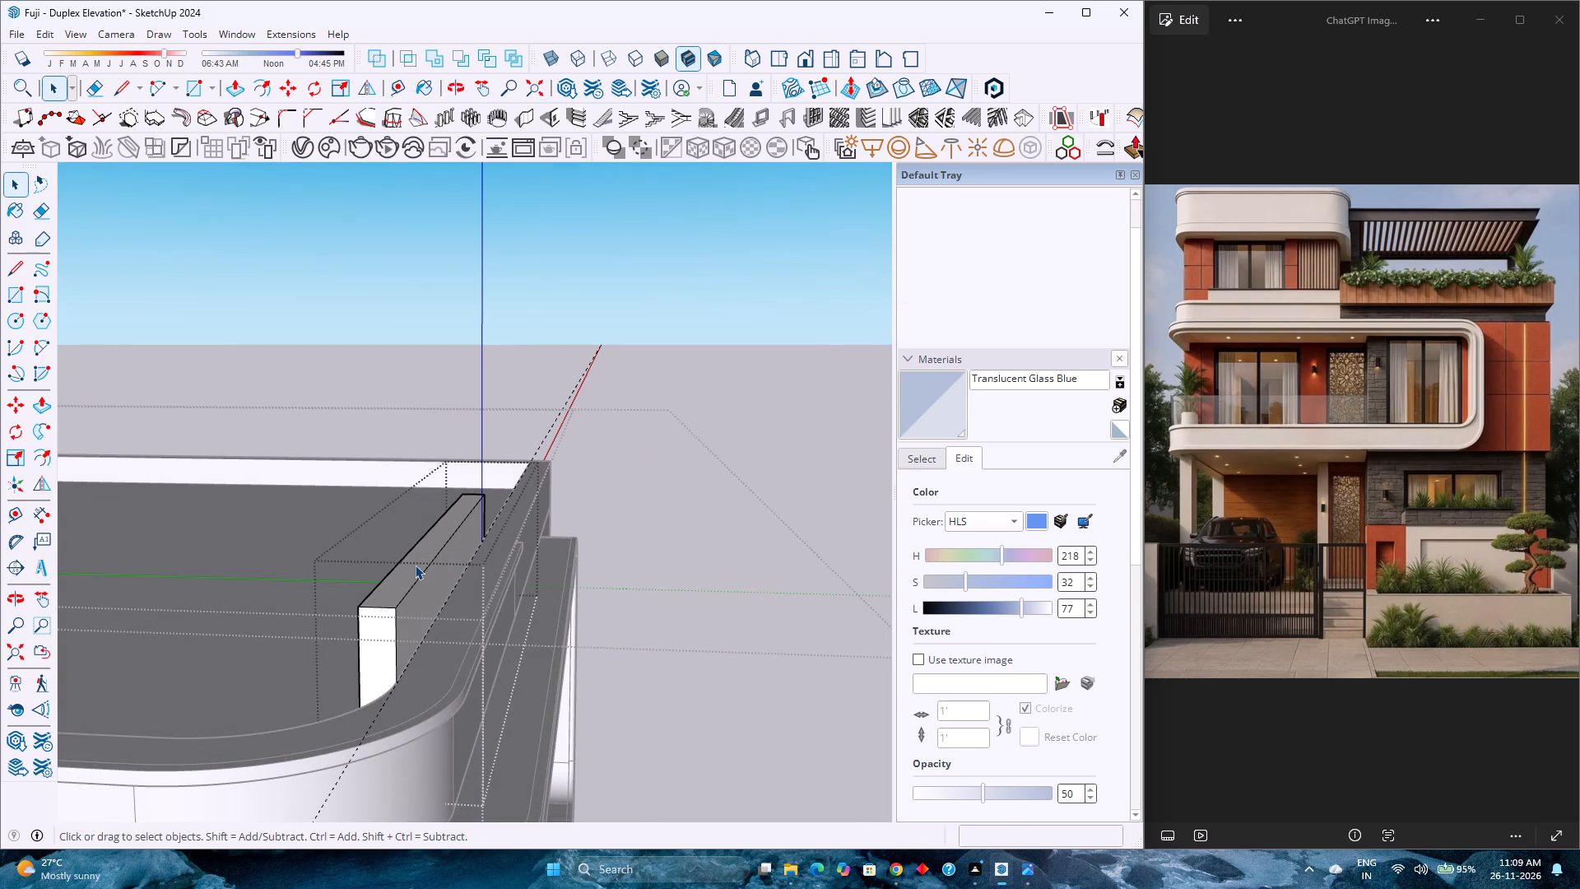
{"action": "key", "text": "p"}
{"action": "left_click", "coordinate": [410, 571]}
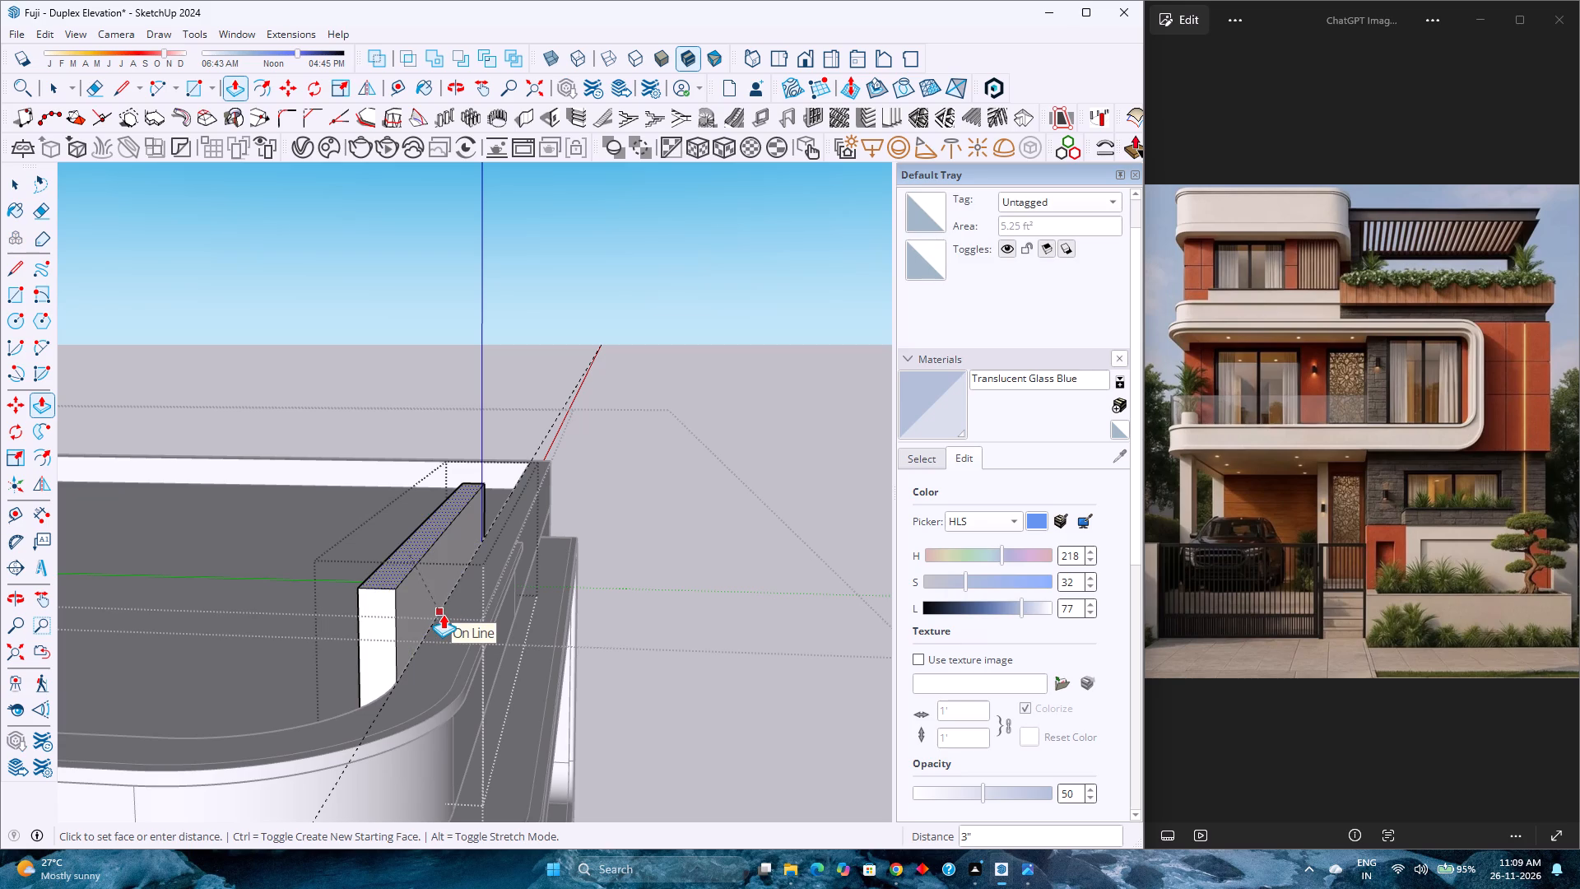
{"action": "key", "text": "2"}
{"action": "key", "text": "Return"}
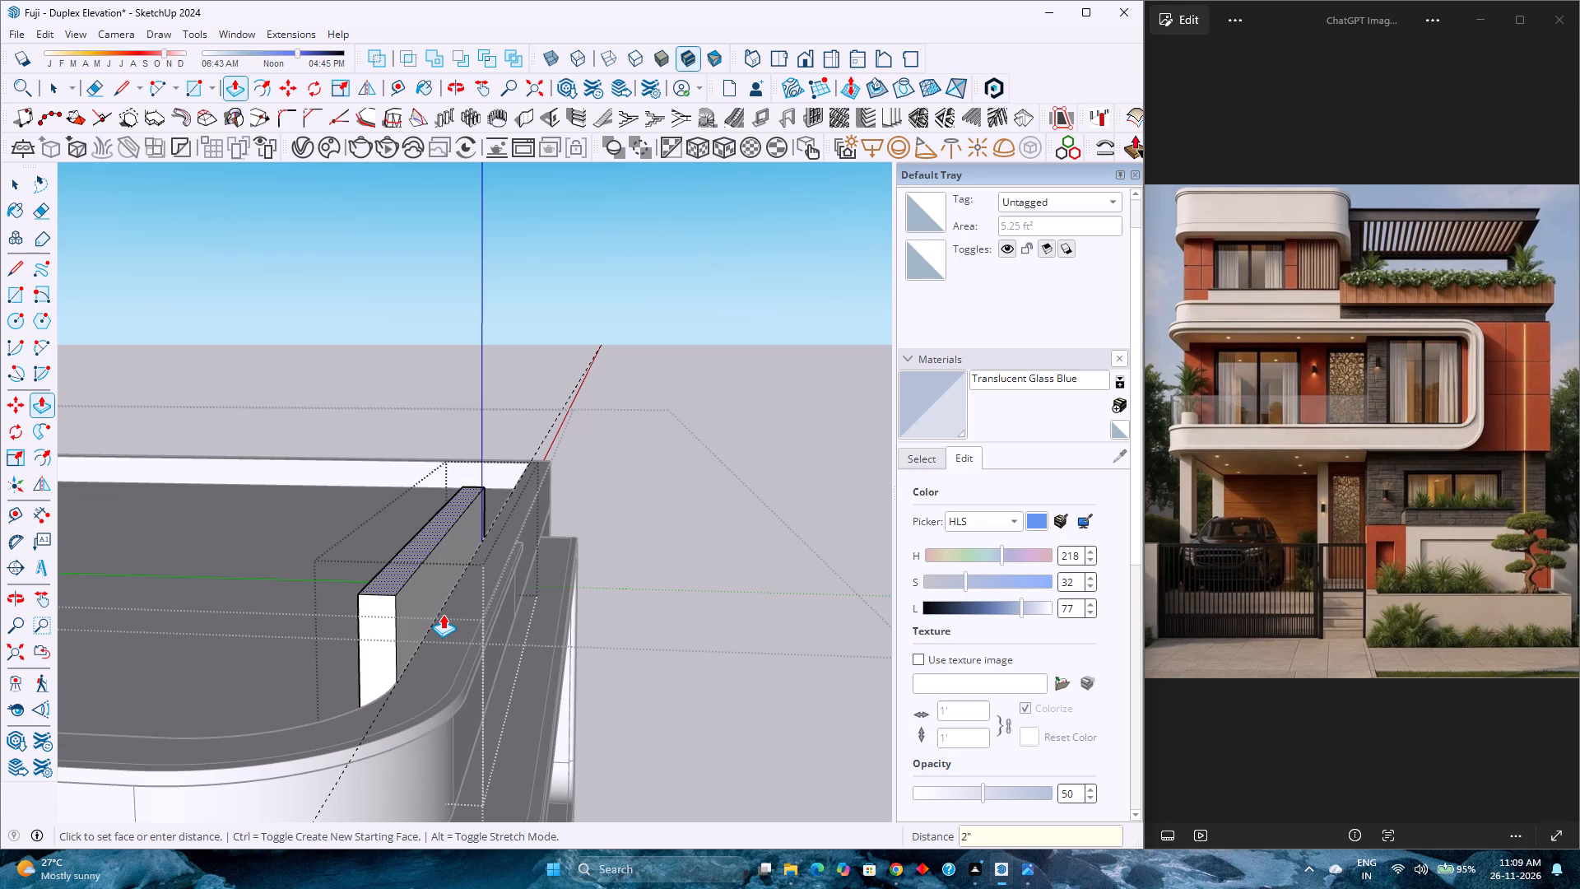
{"action": "key", "text": "3"}
{"action": "key", "text": "Return"}
Lower the block's top face by 1".
{"action": "scroll", "coordinate": [363, 568], "scroll_direction": "up", "scroll_amount": 4}
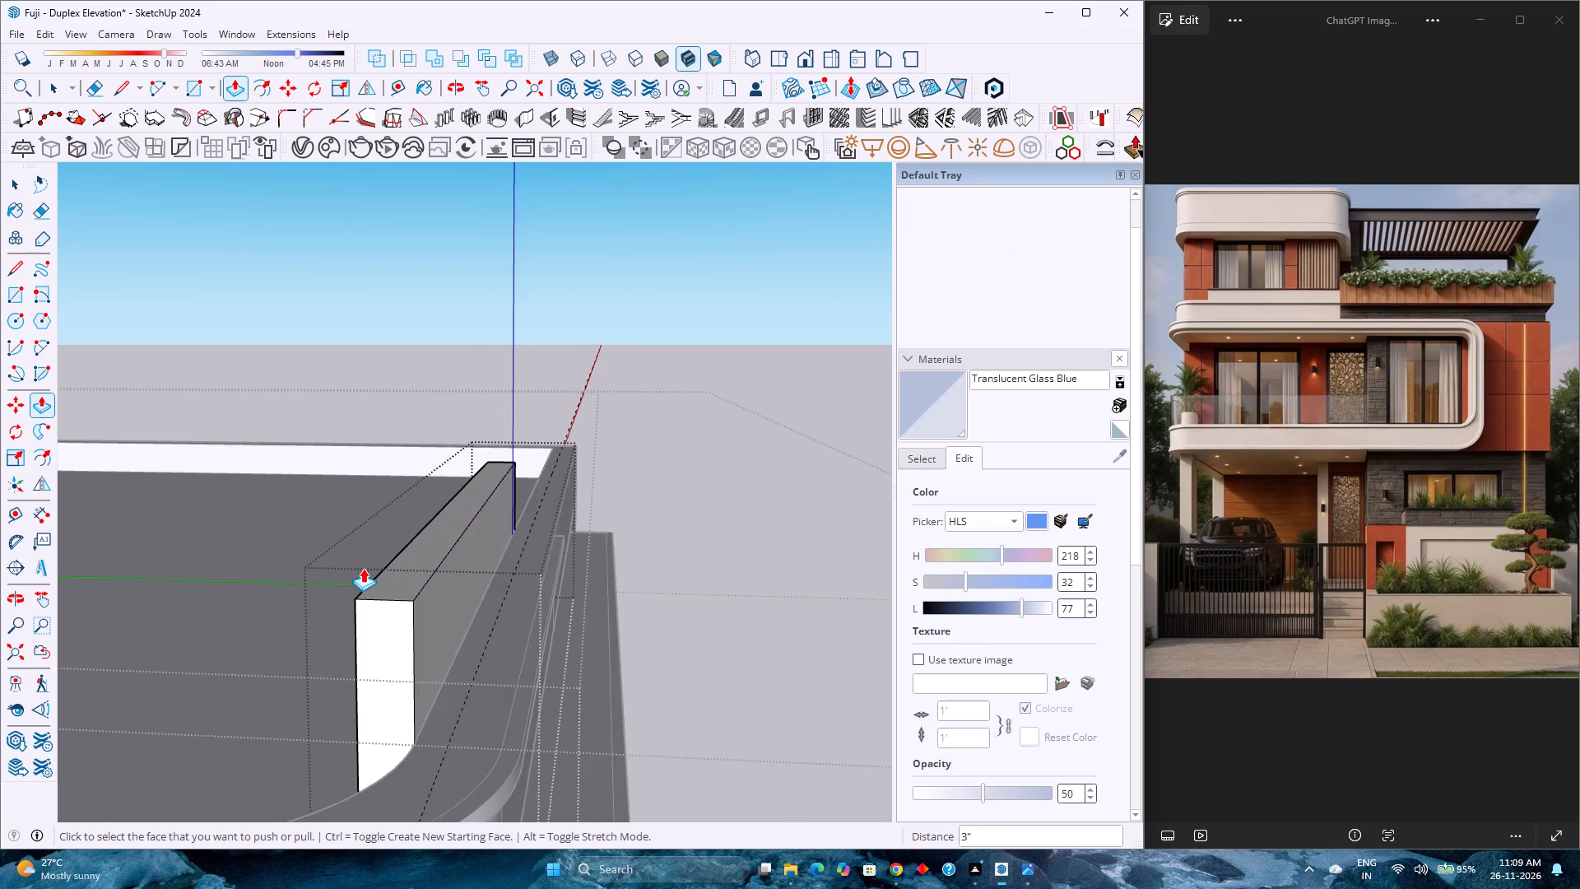
{"action": "scroll", "coordinate": [363, 568], "scroll_direction": "up", "scroll_amount": 1}
{"action": "middle_click_drag", "start_coordinate": [442, 619], "coordinate": [383, 578]}
{"action": "scroll", "coordinate": [410, 589], "scroll_direction": "down", "scroll_amount": 2}
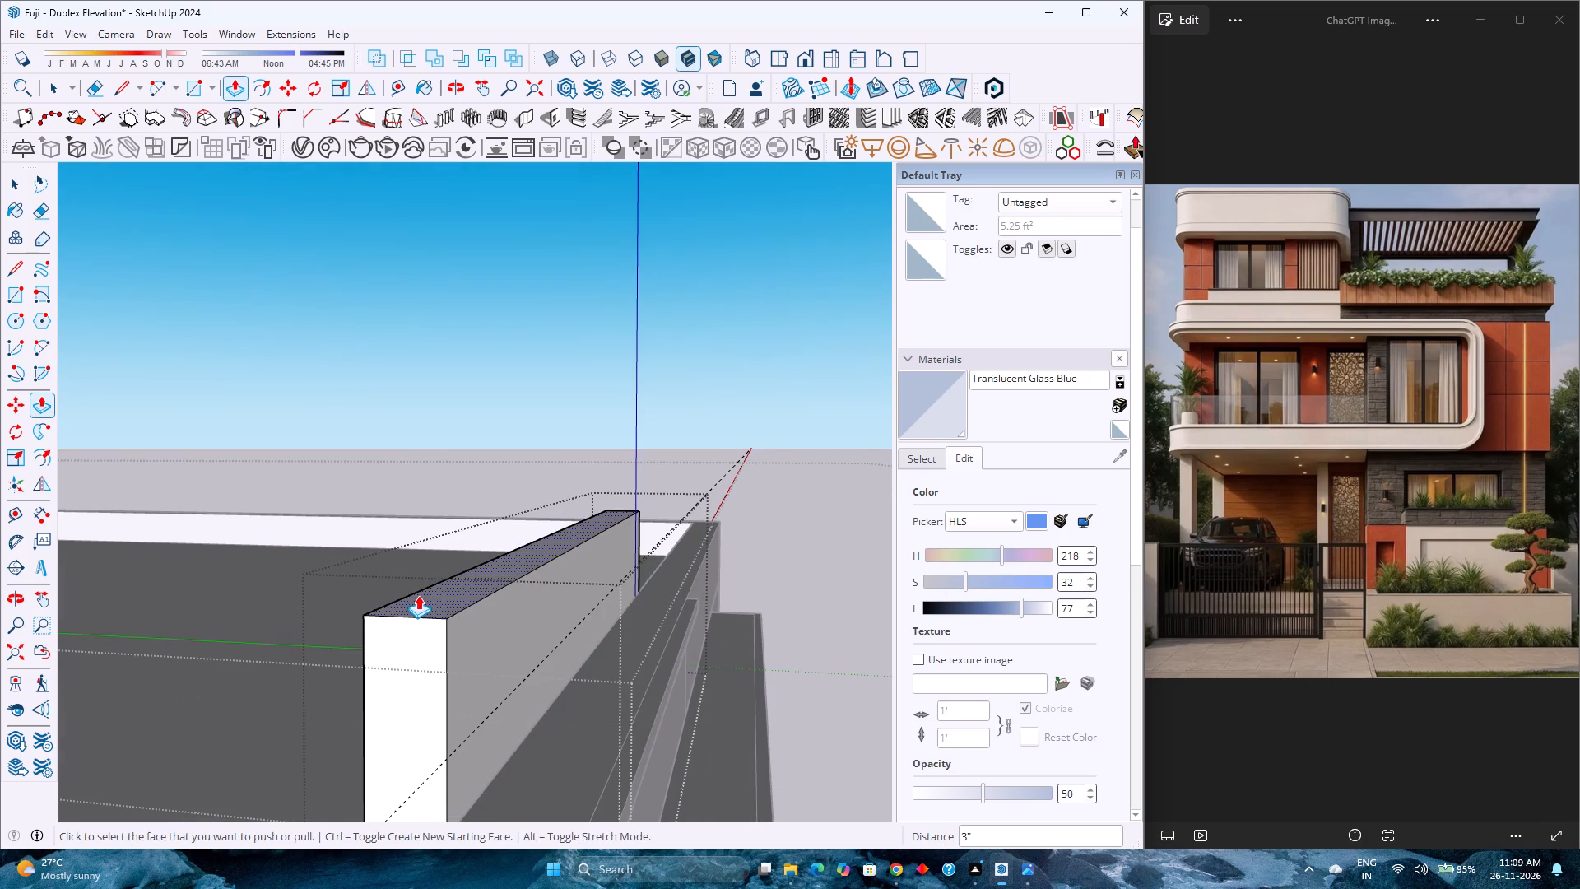
{"action": "left_click", "coordinate": [426, 602]}
{"action": "key", "text": "1"}
{"action": "key", "text": "Return"}
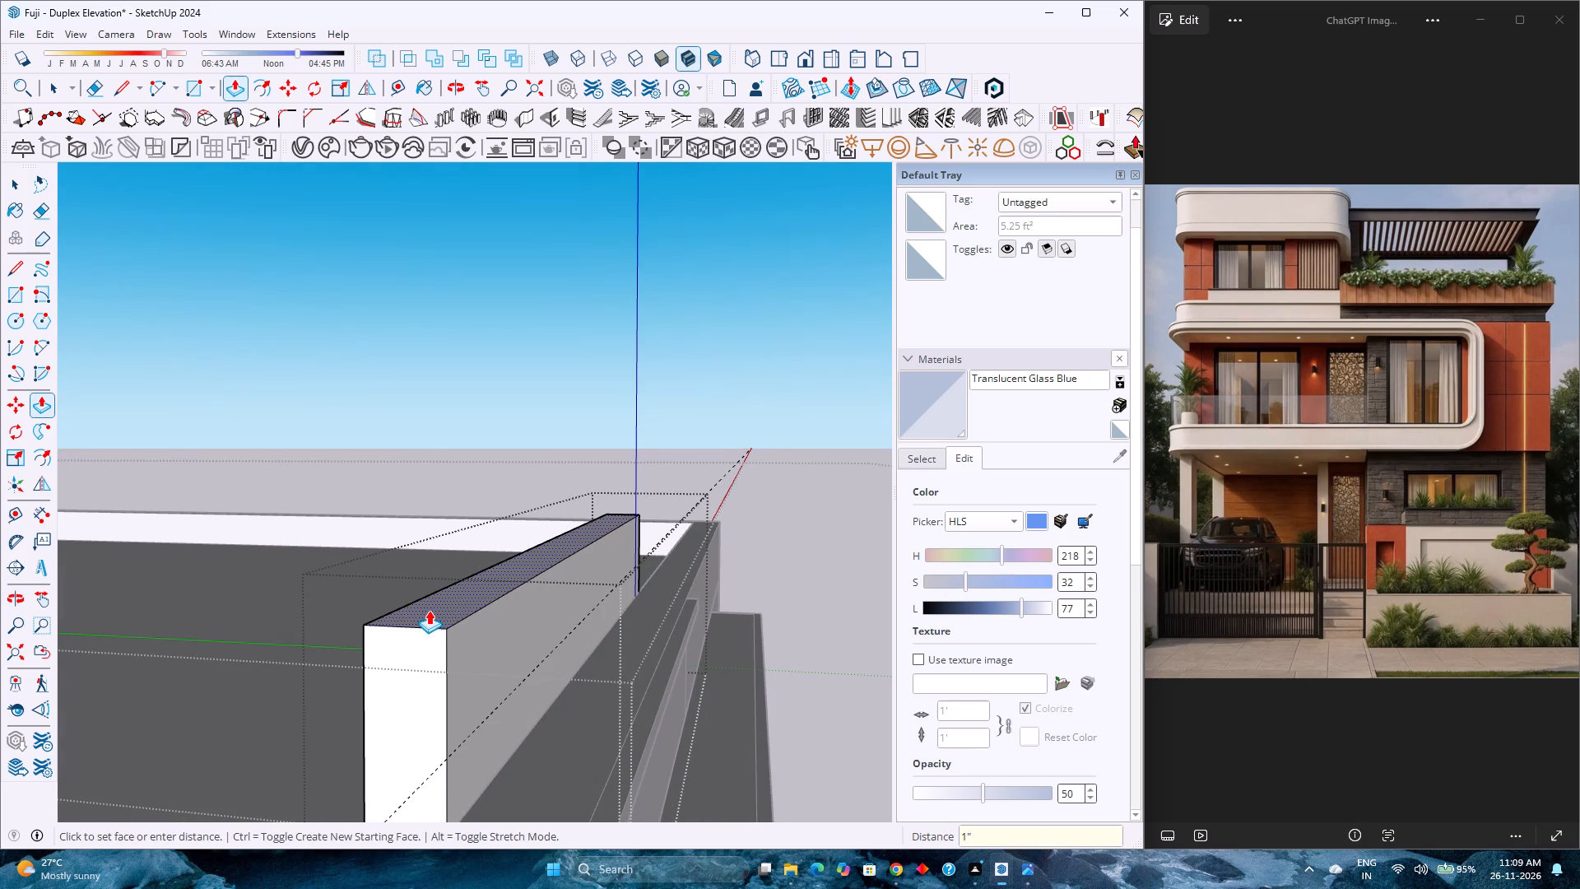
Offset the outline of the block's top face 1" outward.
{"action": "scroll", "coordinate": [429, 610], "scroll_direction": "up", "scroll_amount": 2}
{"action": "middle_click_drag", "start_coordinate": [429, 612], "coordinate": [451, 656]}
{"action": "middle_click", "coordinate": [451, 656]}
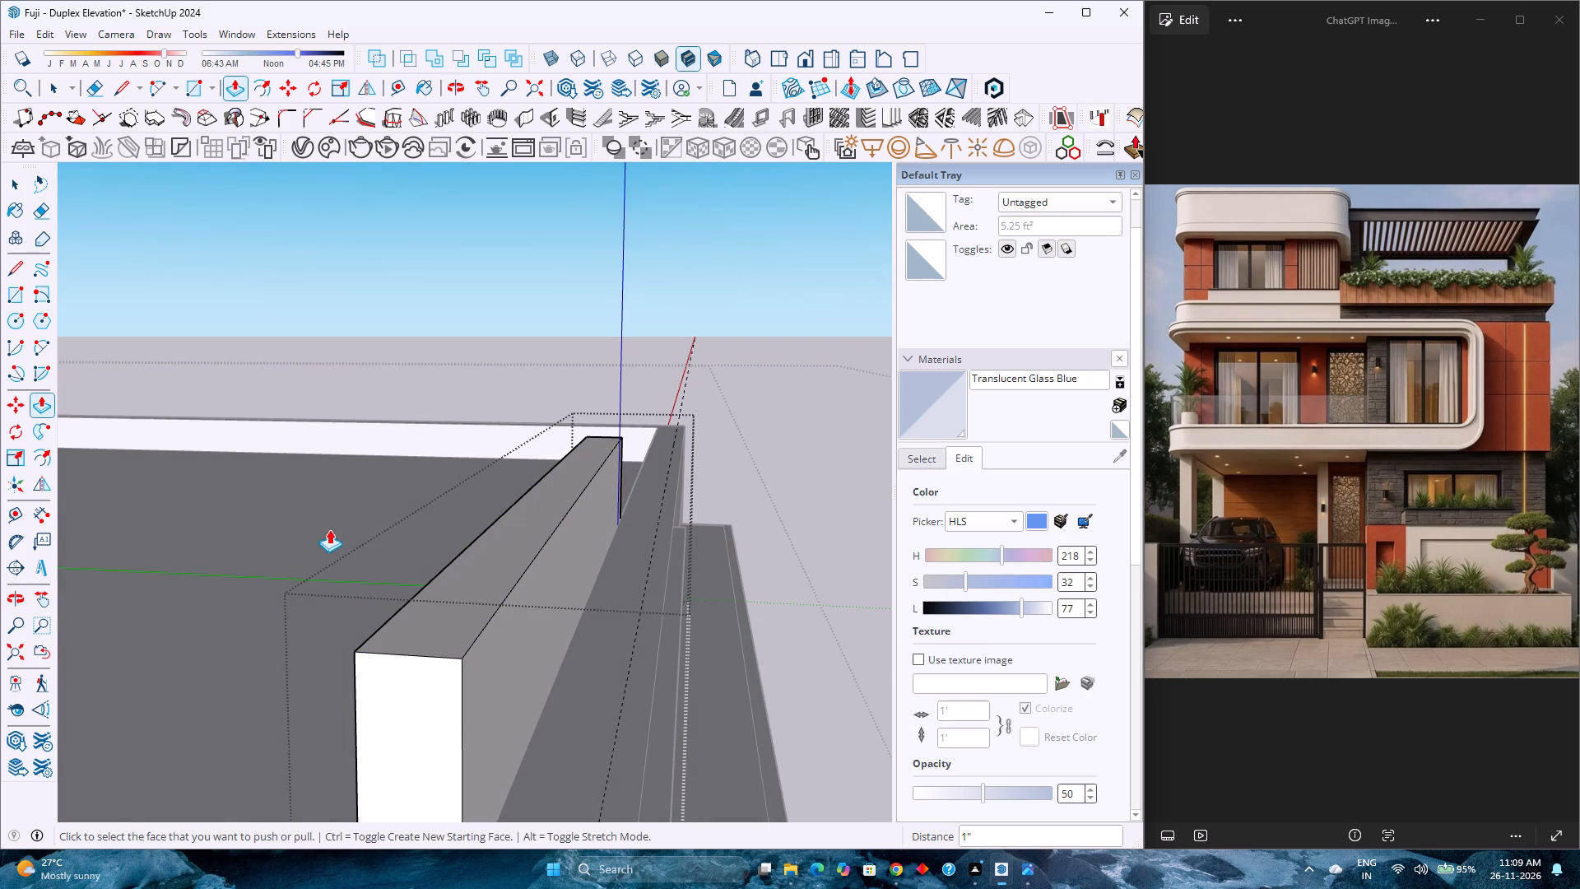
{"action": "left_click", "coordinate": [267, 93]}
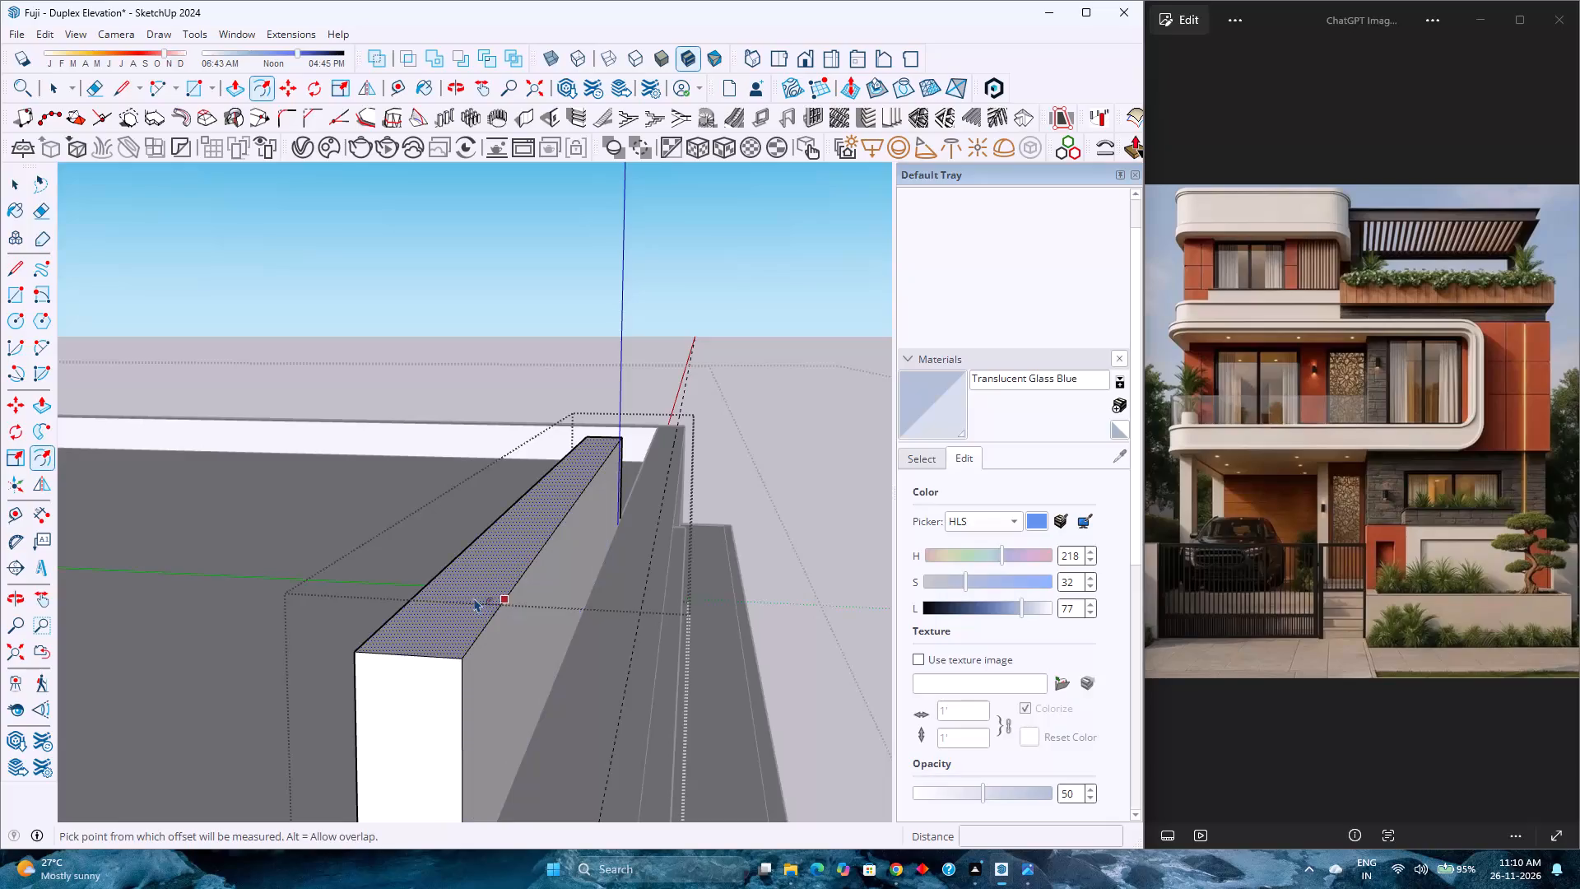
{"action": "left_click", "coordinate": [473, 597]}
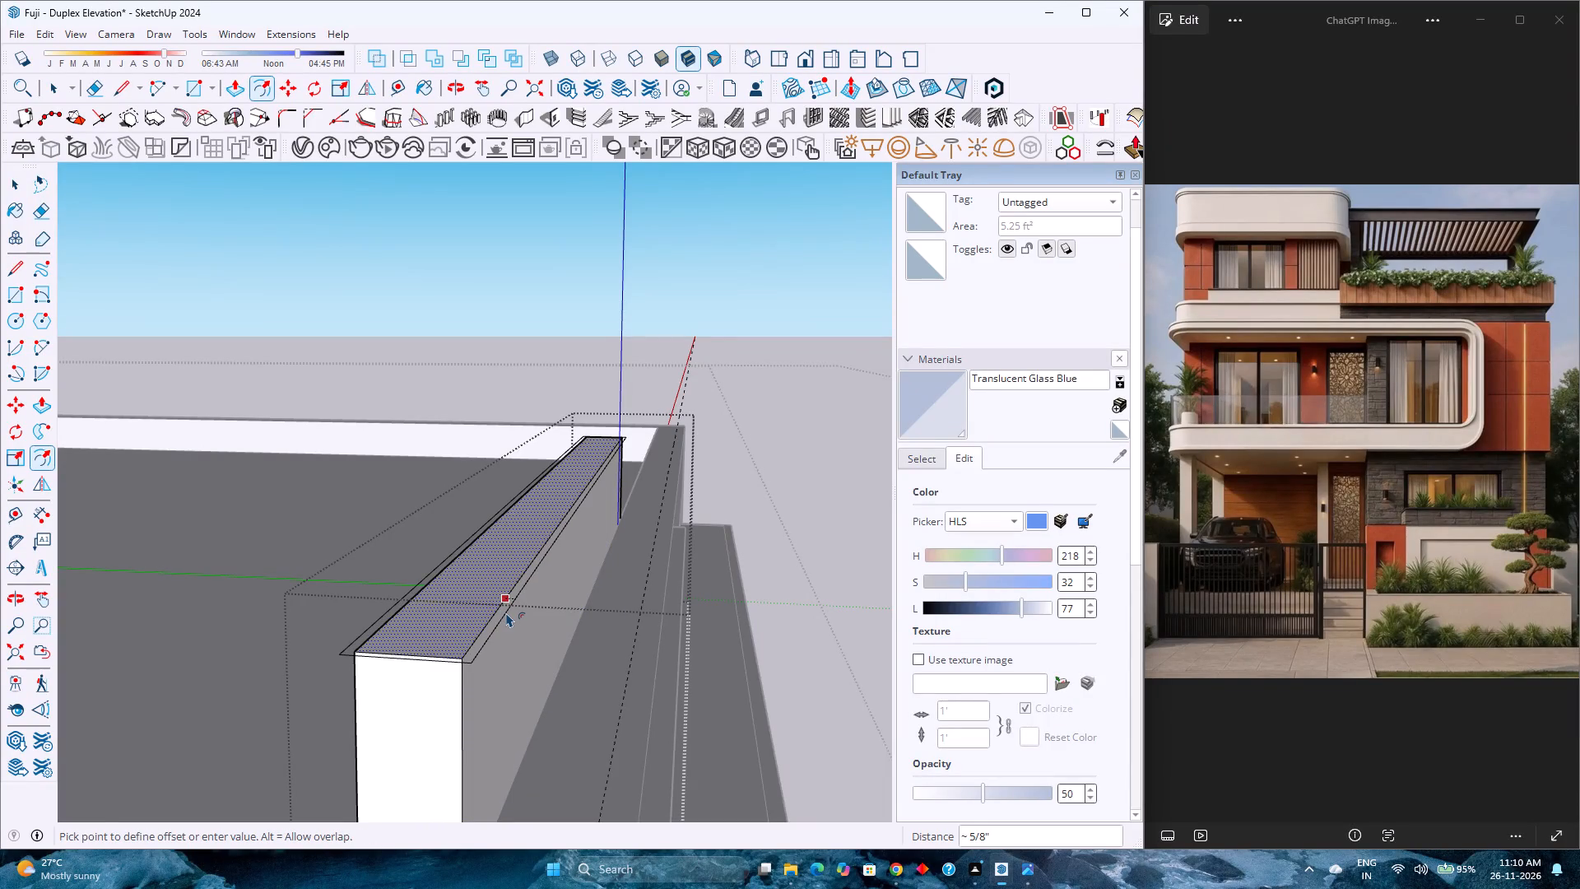
{"action": "key", "text": "1"}
{"action": "key", "text": "Return"}
Extrude the offset border and the inner top face up 1" to form a projecting cap.
{"action": "key", "text": "p"}
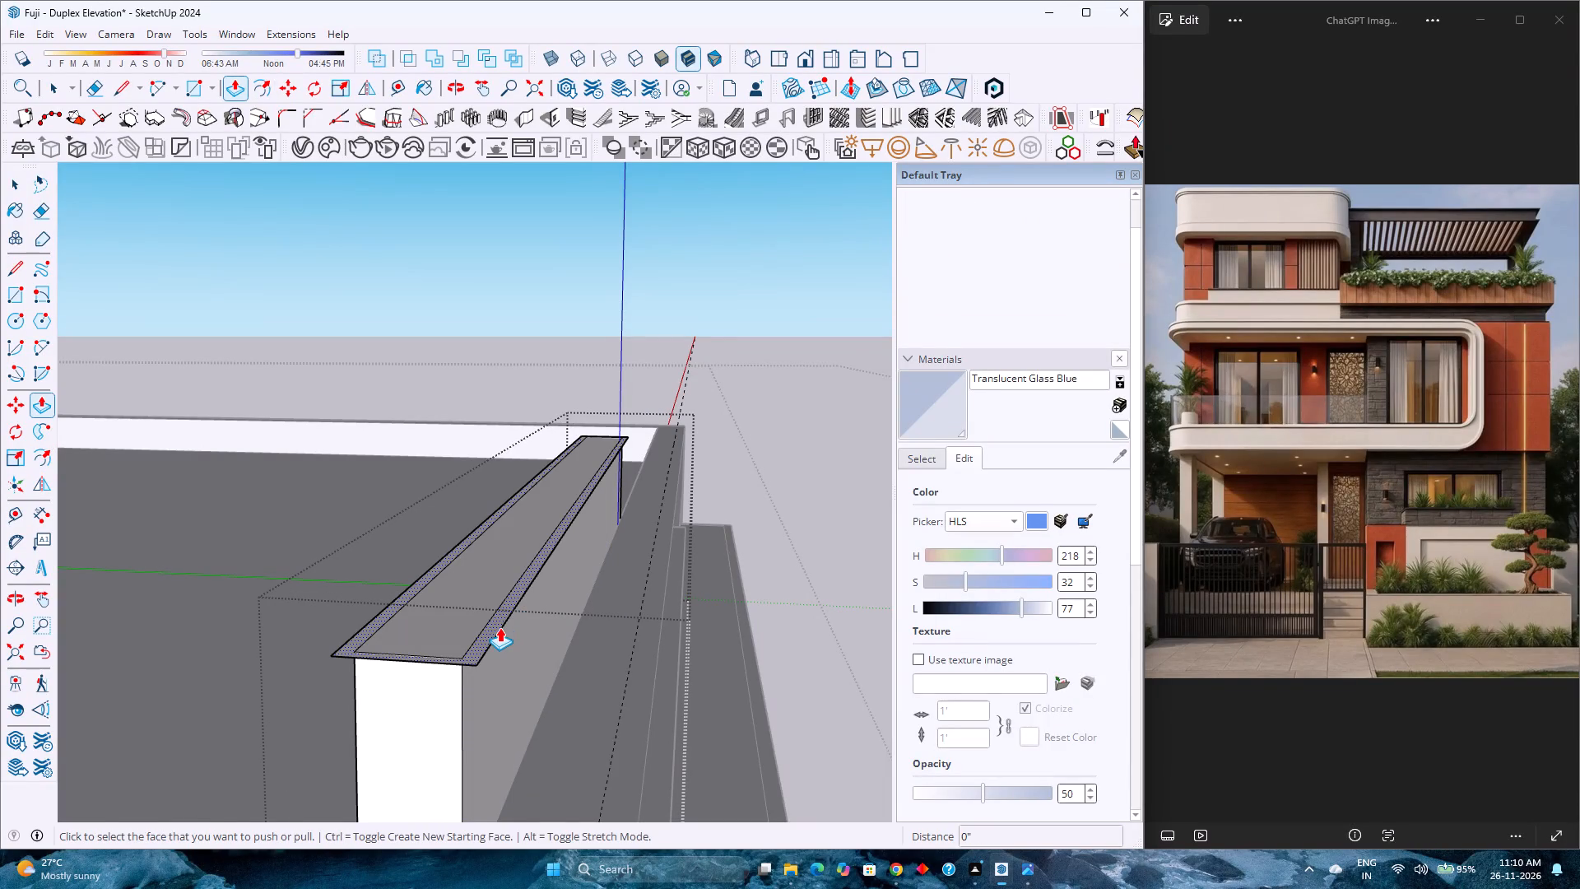
{"action": "left_click", "coordinate": [500, 627]}
{"action": "key", "text": "1"}
{"action": "key", "text": "Return"}
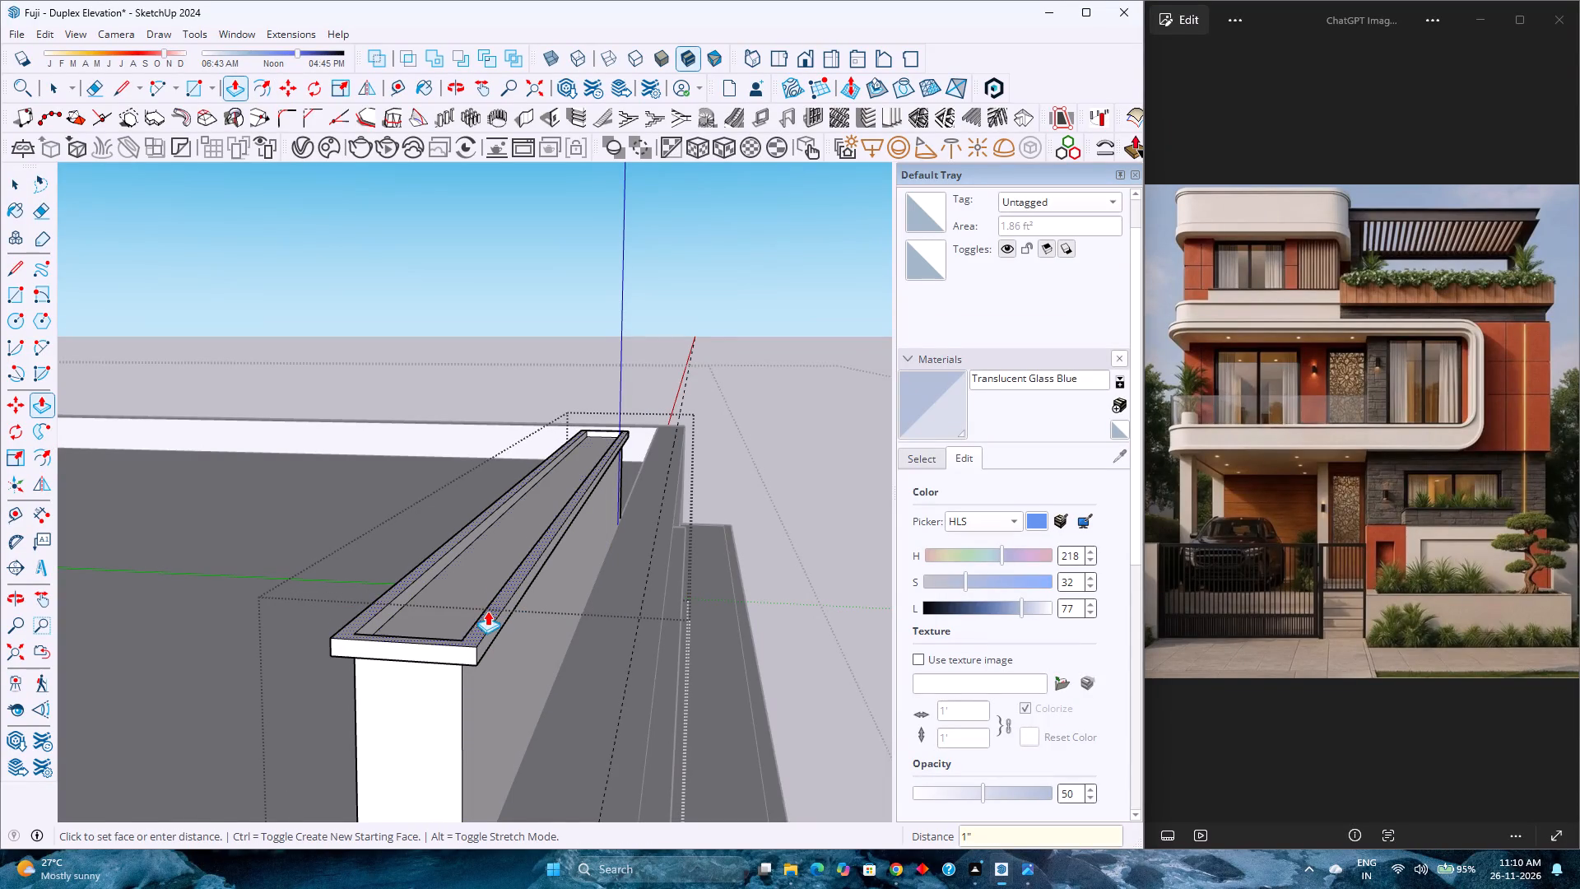
{"action": "double_click", "coordinate": [462, 603]}
Erase the inner rectangle's edges on the cap's top face.
{"action": "key", "text": "e"}
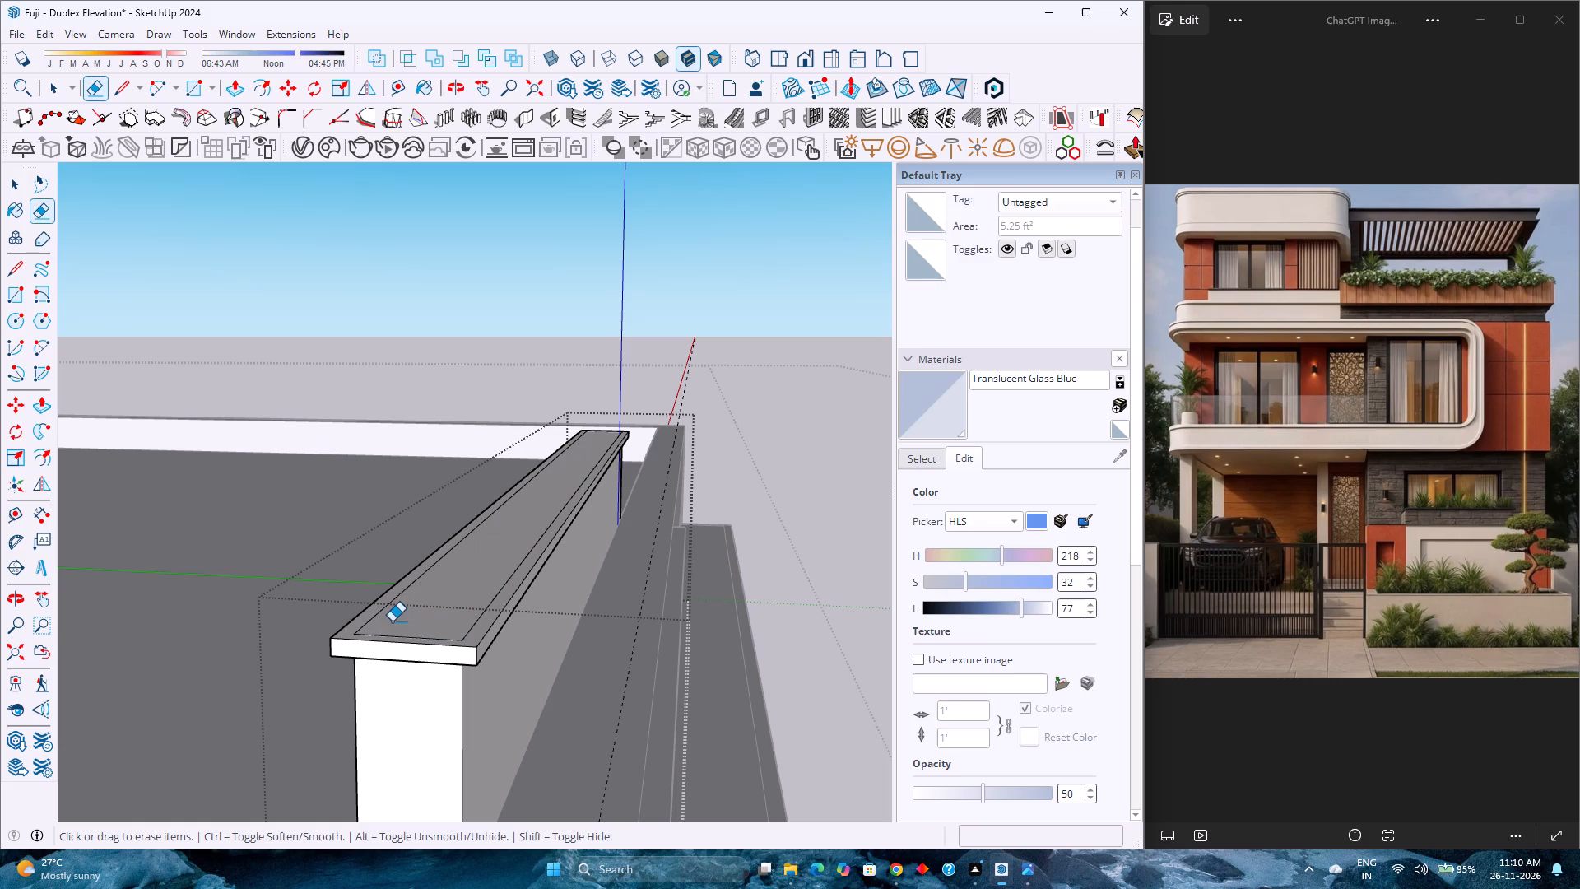
{"action": "left_click", "coordinate": [372, 630]}
{"action": "left_click_drag", "start_coordinate": [388, 622], "coordinate": [384, 612]}
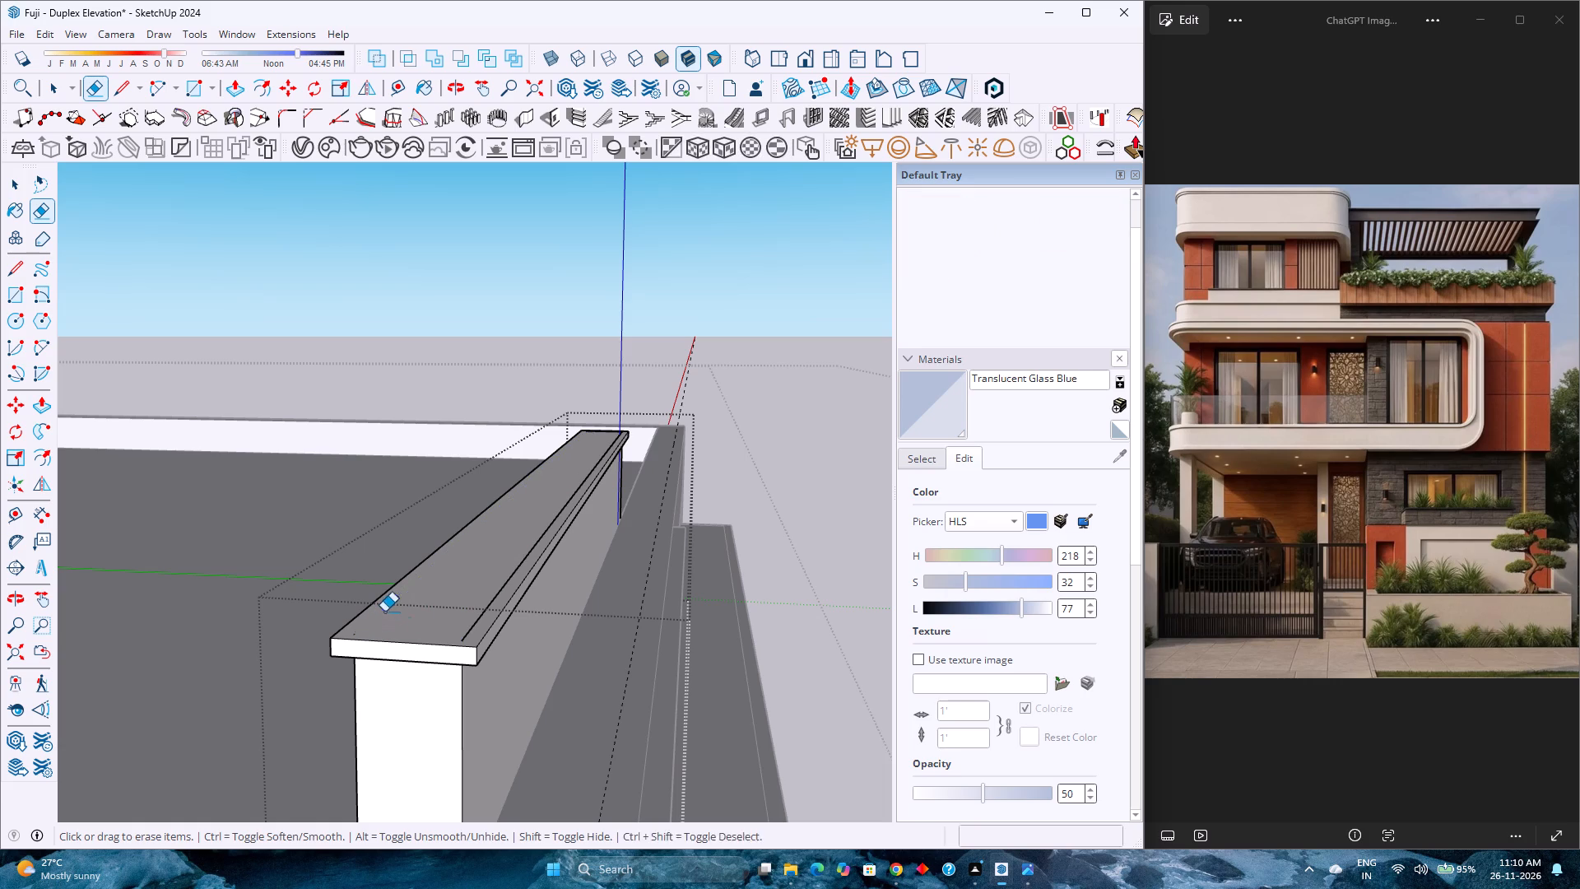
{"action": "key", "text": "space"}
{"action": "triple_click", "coordinate": [467, 636]}
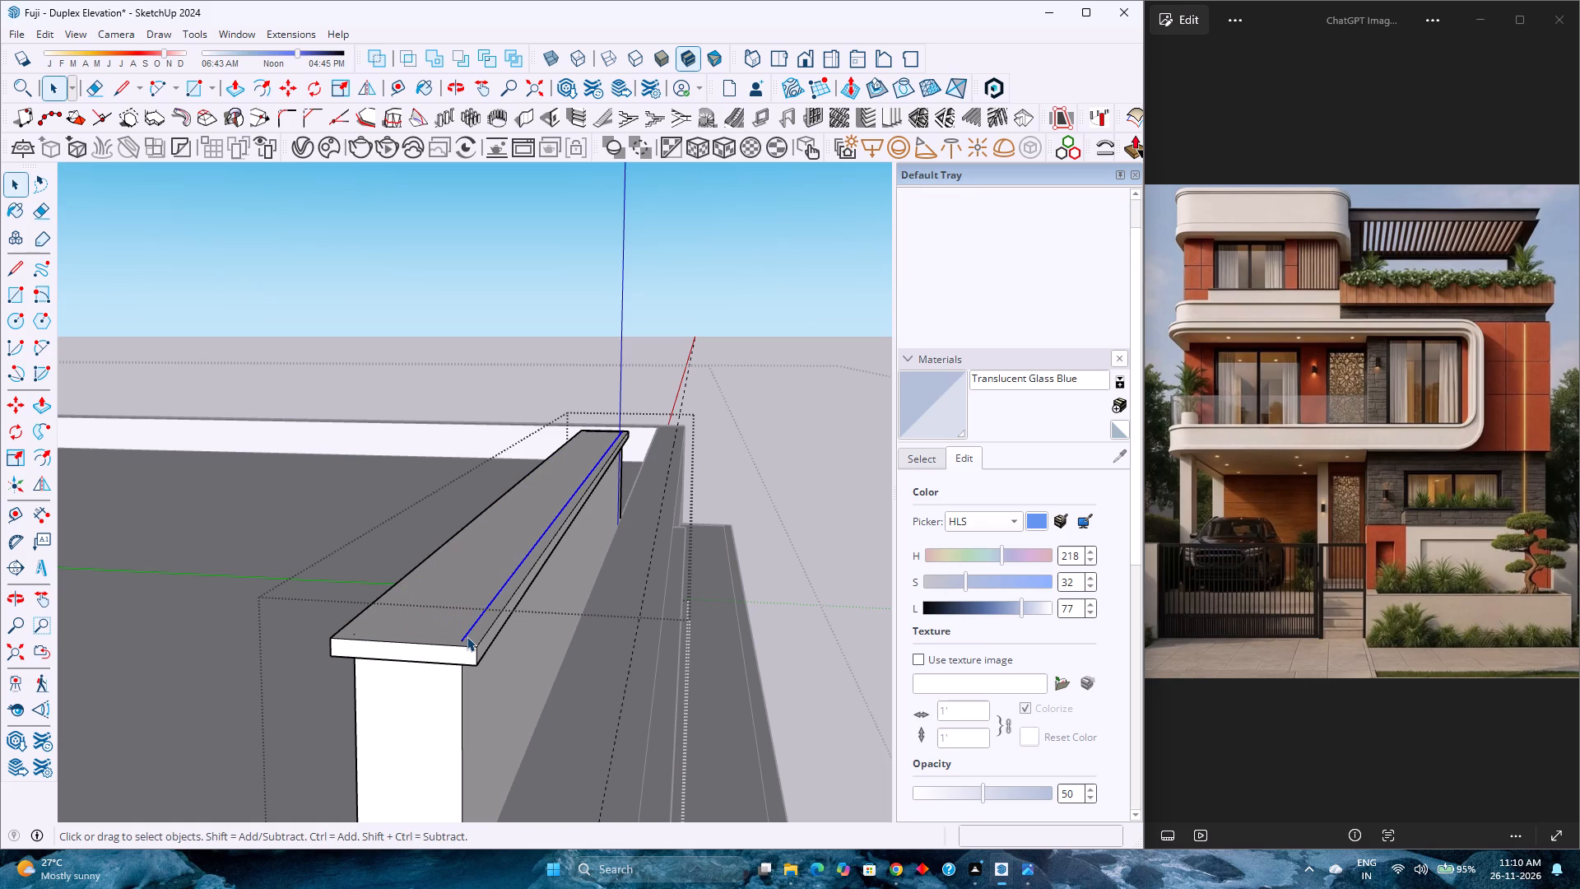
{"action": "double_click", "coordinate": [467, 636]}
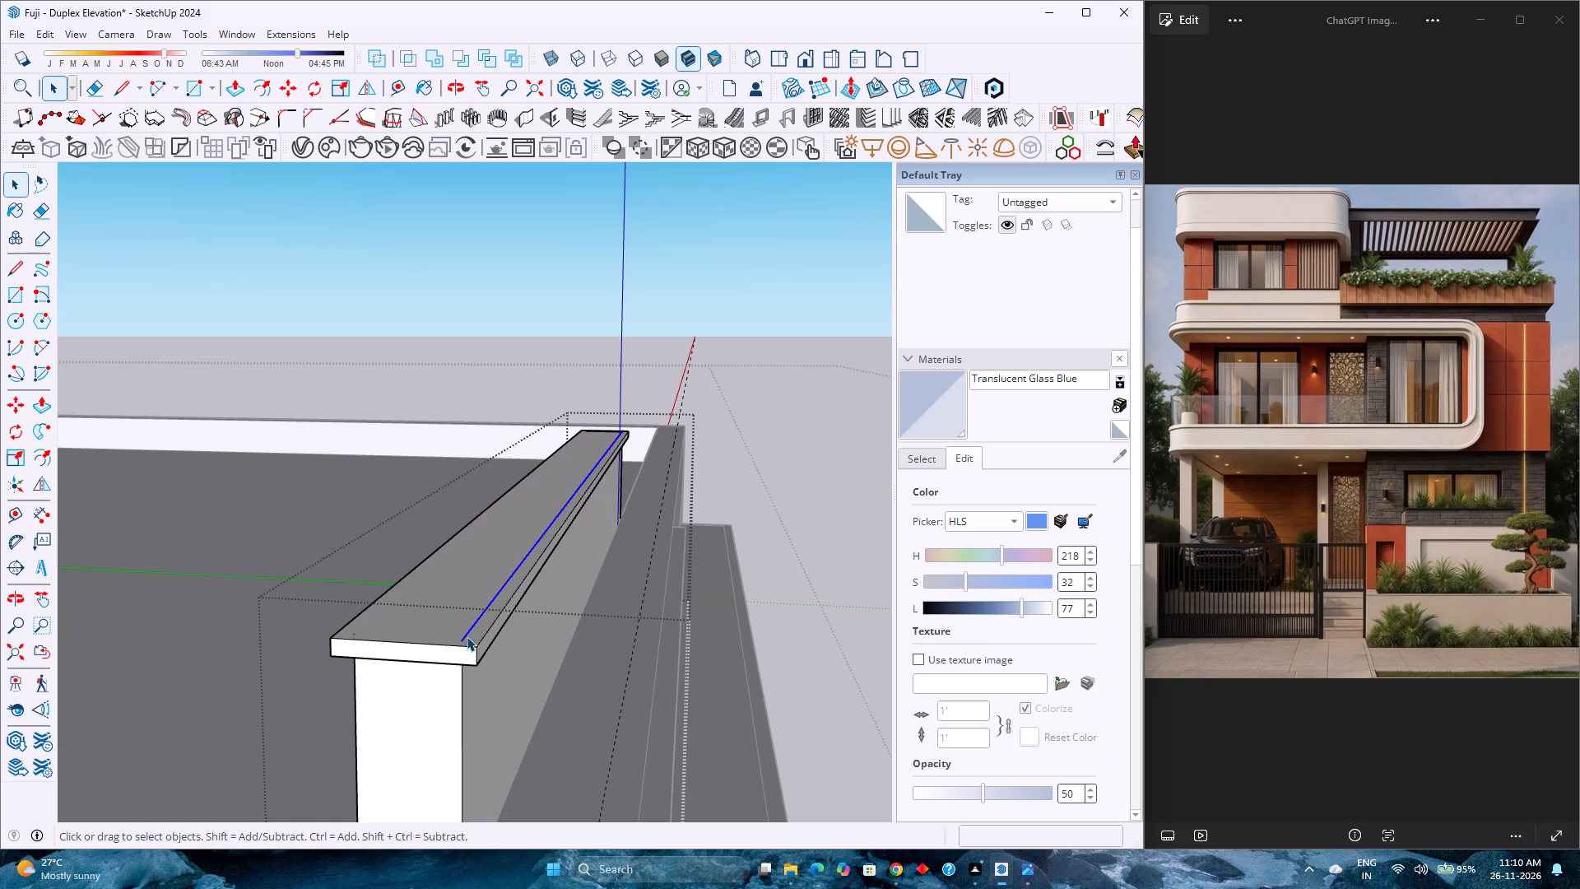
{"action": "key", "text": "Delete"}
Erase the cap's top face to open up the block's interior.
{"action": "left_click", "coordinate": [452, 603]}
{"action": "right_click", "coordinate": [452, 603]}
{"action": "left_click", "coordinate": [532, 231]}
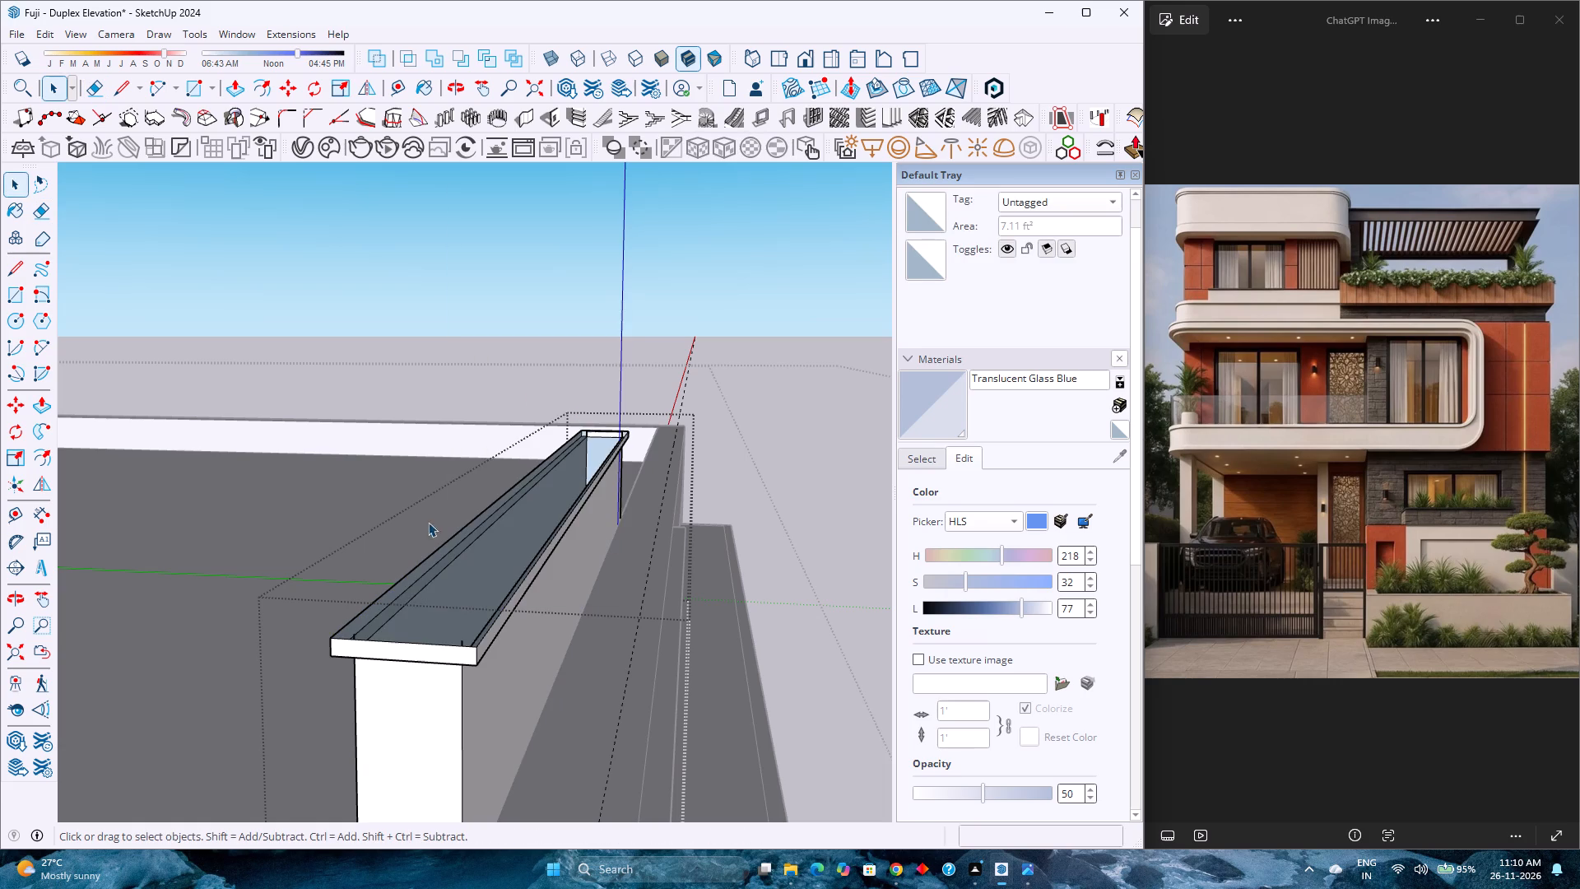
Delete the two leftover short vertical edges inside the cap at its near end.
{"action": "scroll", "coordinate": [393, 626], "scroll_direction": "up", "scroll_amount": 4}
{"action": "middle_click_drag", "start_coordinate": [386, 637], "coordinate": [245, 798]}
{"action": "scroll", "coordinate": [258, 706], "scroll_direction": "up", "scroll_amount": 3}
{"action": "left_click", "coordinate": [254, 691]}
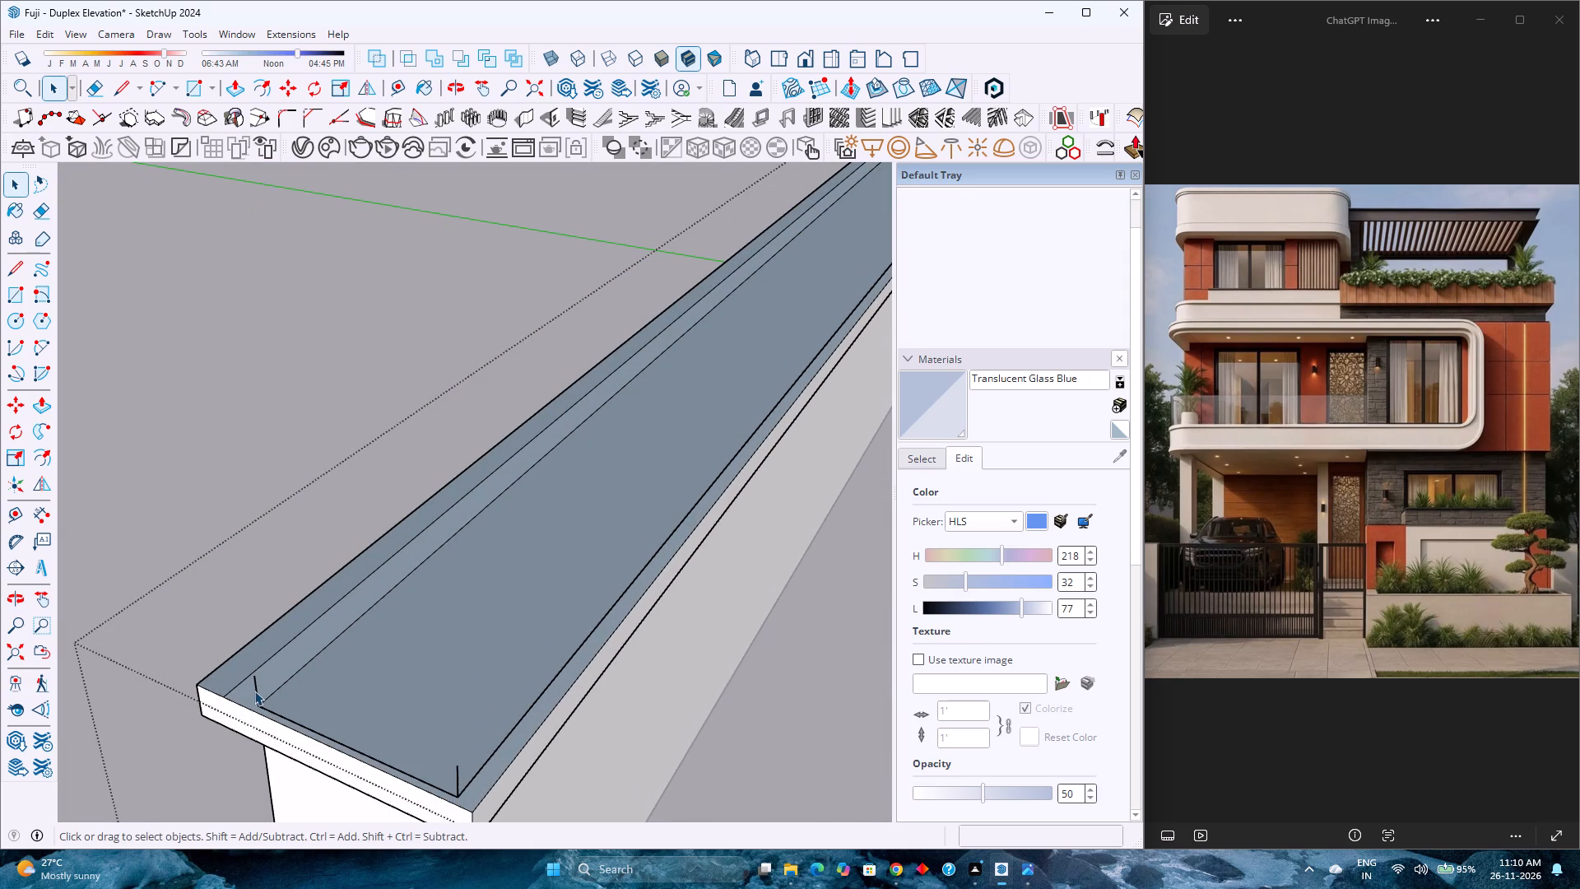
{"action": "key", "text": "Delete"}
{"action": "left_click", "coordinate": [456, 771]}
{"action": "key", "text": "Delete"}
Delete the leftover inner face and short vertical edges inside the cap at its far end.
{"action": "scroll", "coordinate": [383, 662], "scroll_direction": "down", "scroll_amount": 11}
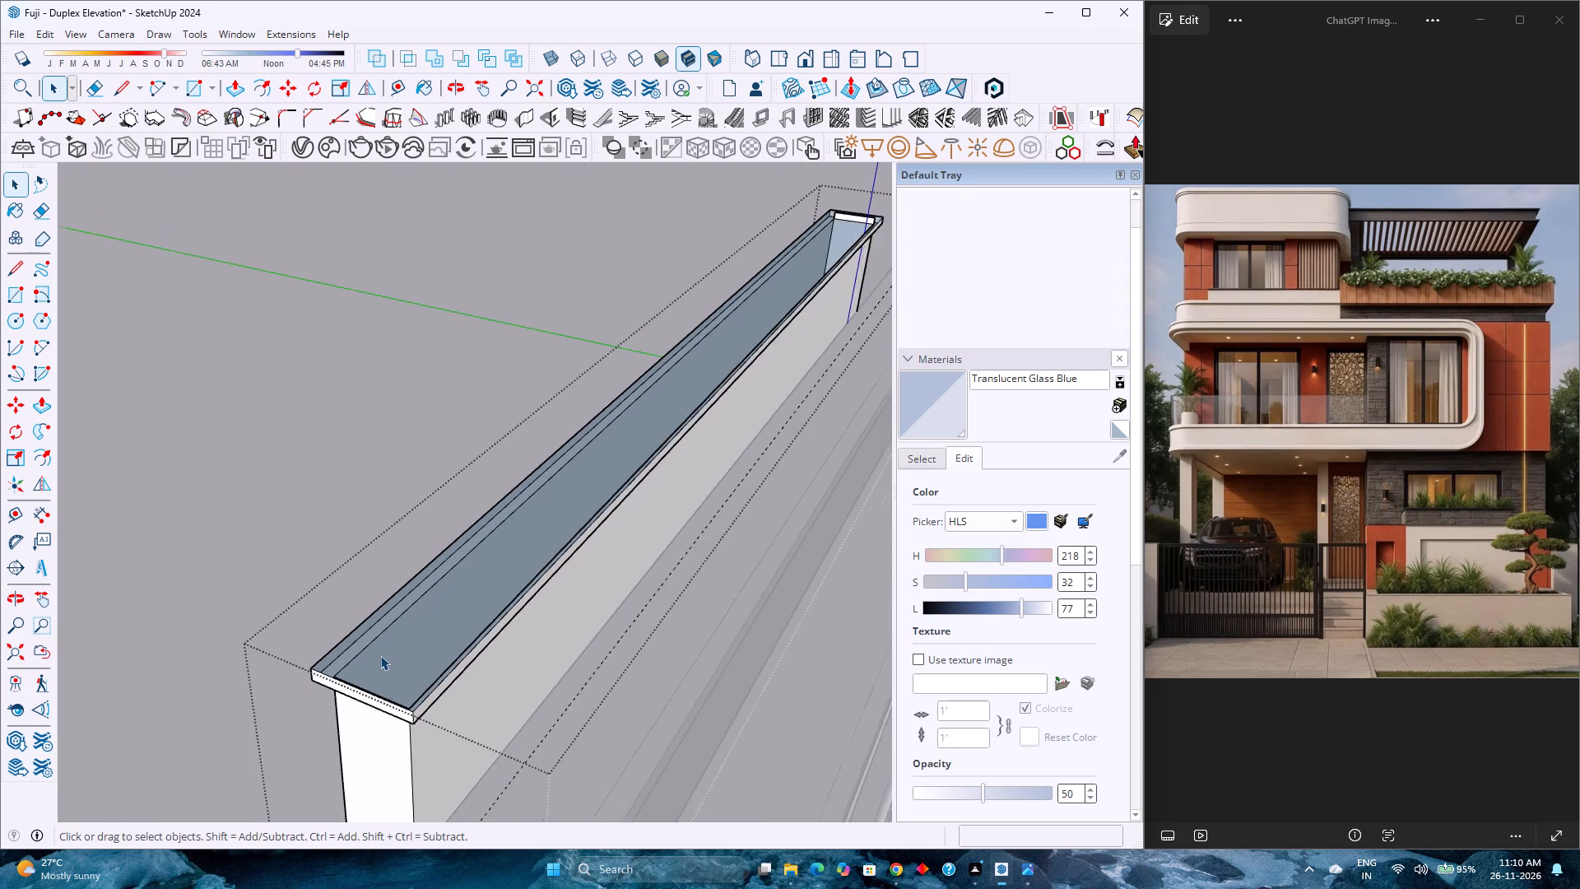
{"action": "scroll", "coordinate": [380, 655], "scroll_direction": "down", "scroll_amount": 6}
{"action": "scroll", "coordinate": [745, 315], "scroll_direction": "up", "scroll_amount": 14}
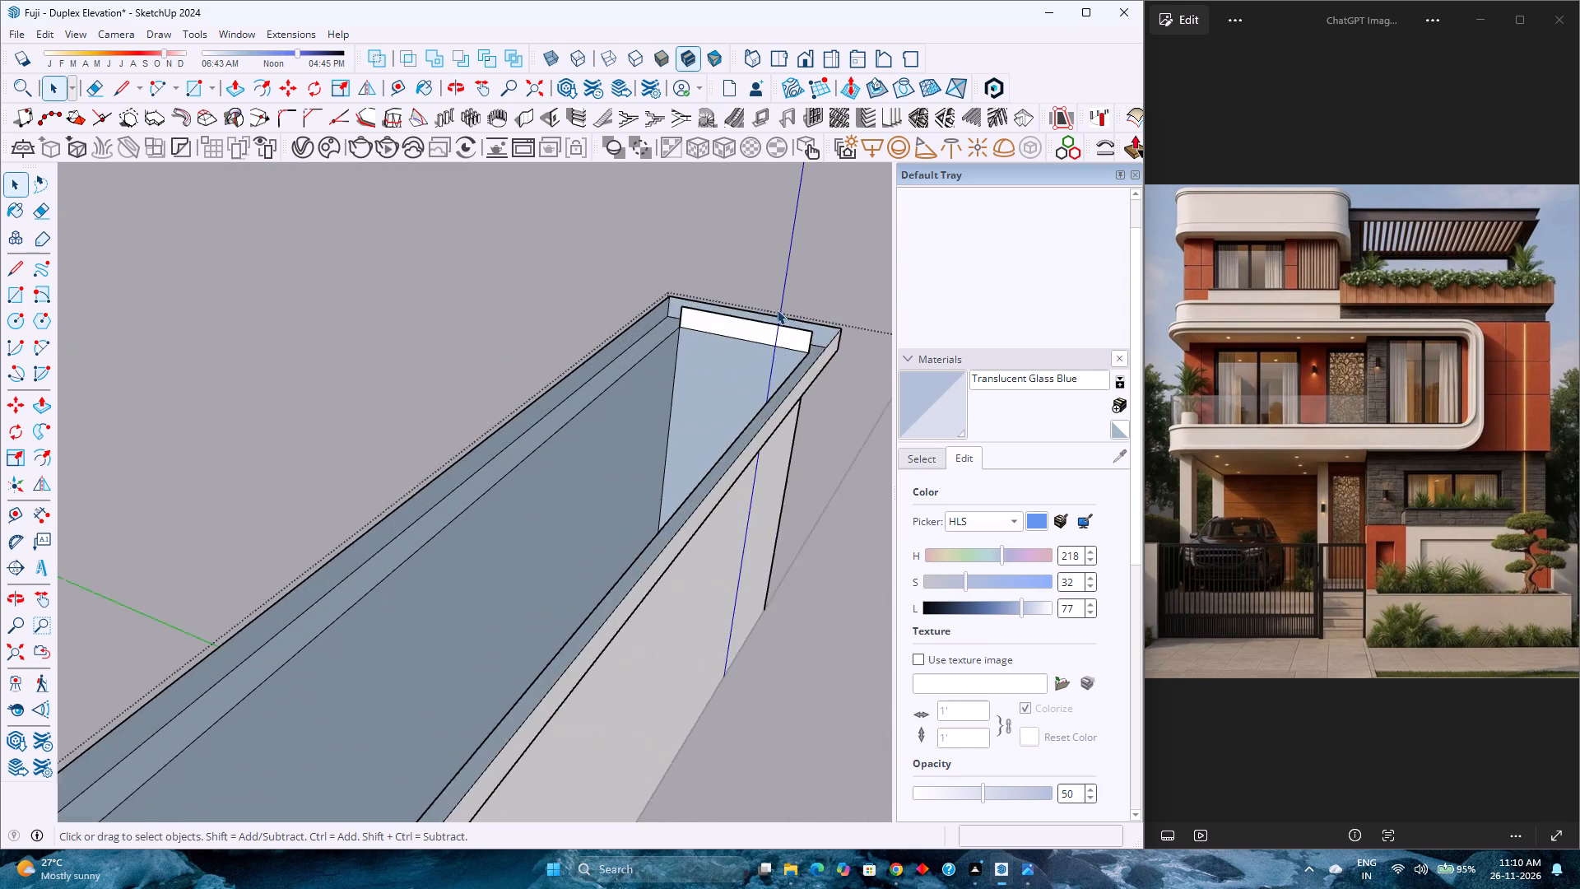
{"action": "scroll", "coordinate": [777, 310], "scroll_direction": "up", "scroll_amount": 2}
{"action": "left_click", "coordinate": [584, 319]}
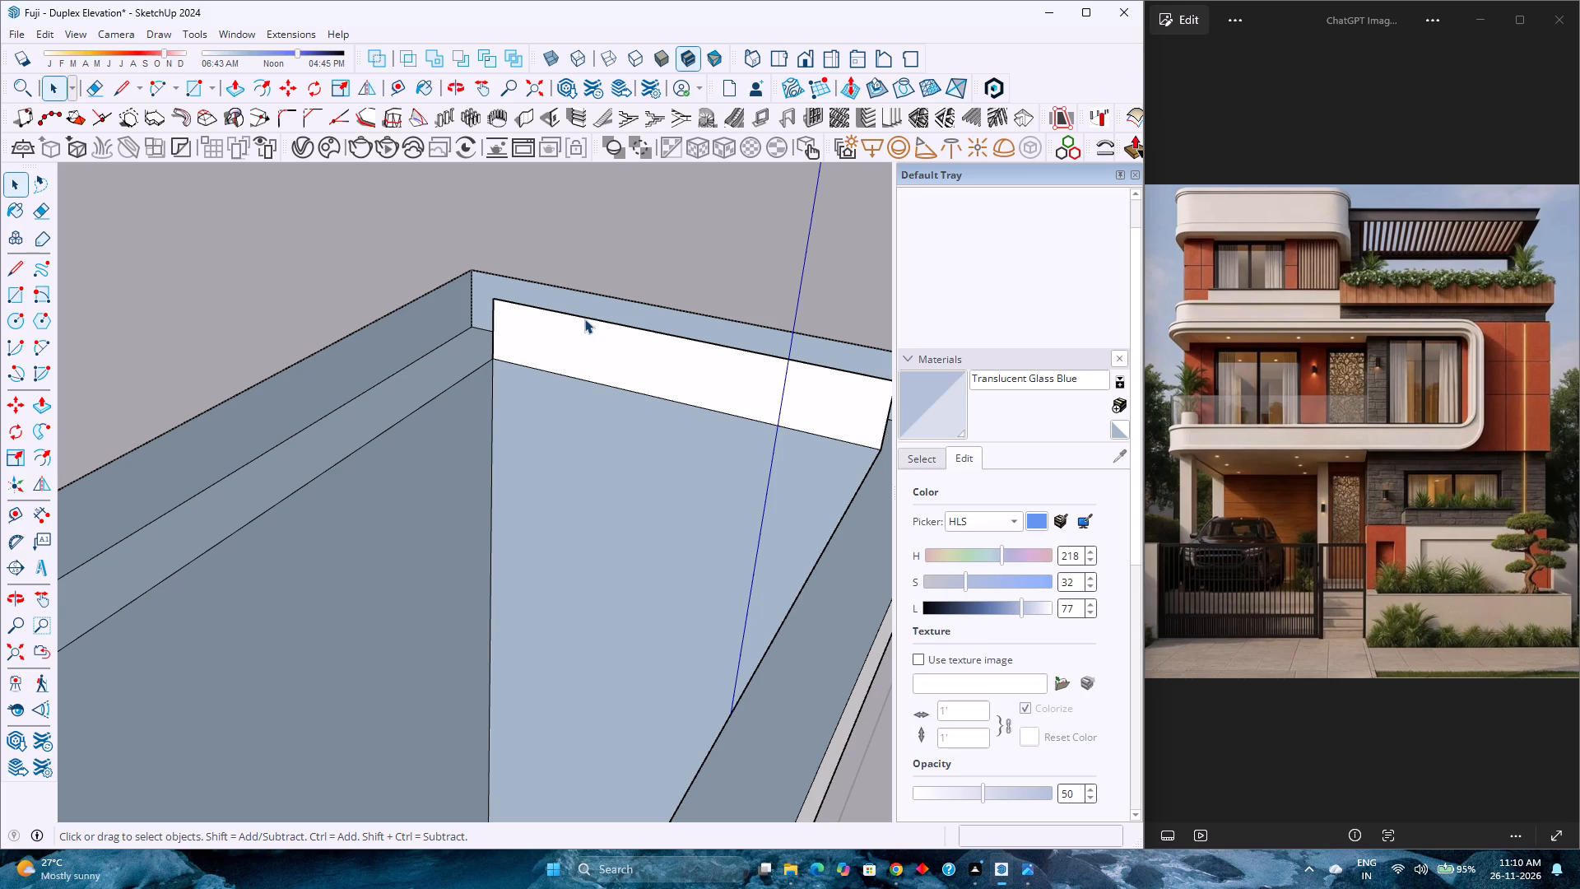
{"action": "key", "text": "Delete"}
{"action": "left_click", "coordinate": [492, 314]}
{"action": "key", "text": "Delete"}
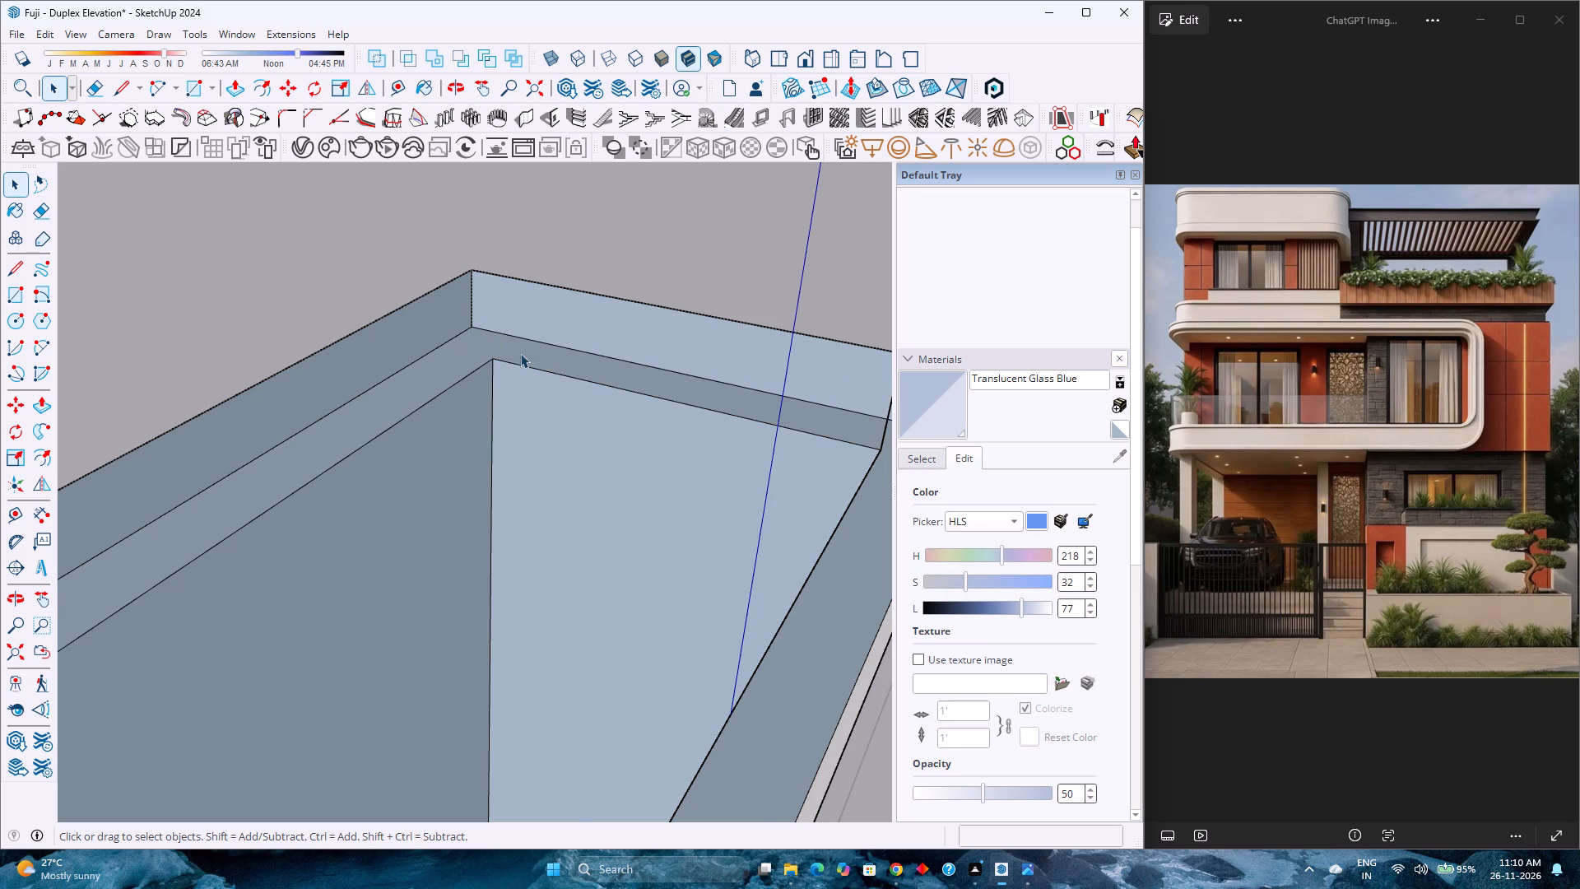
{"action": "scroll", "coordinate": [535, 359], "scroll_direction": "down", "scroll_amount": 3}
{"action": "left_click", "coordinate": [789, 383]}
{"action": "key", "text": "Delete"}
{"action": "scroll", "coordinate": [734, 381], "scroll_direction": "down", "scroll_amount": 1}
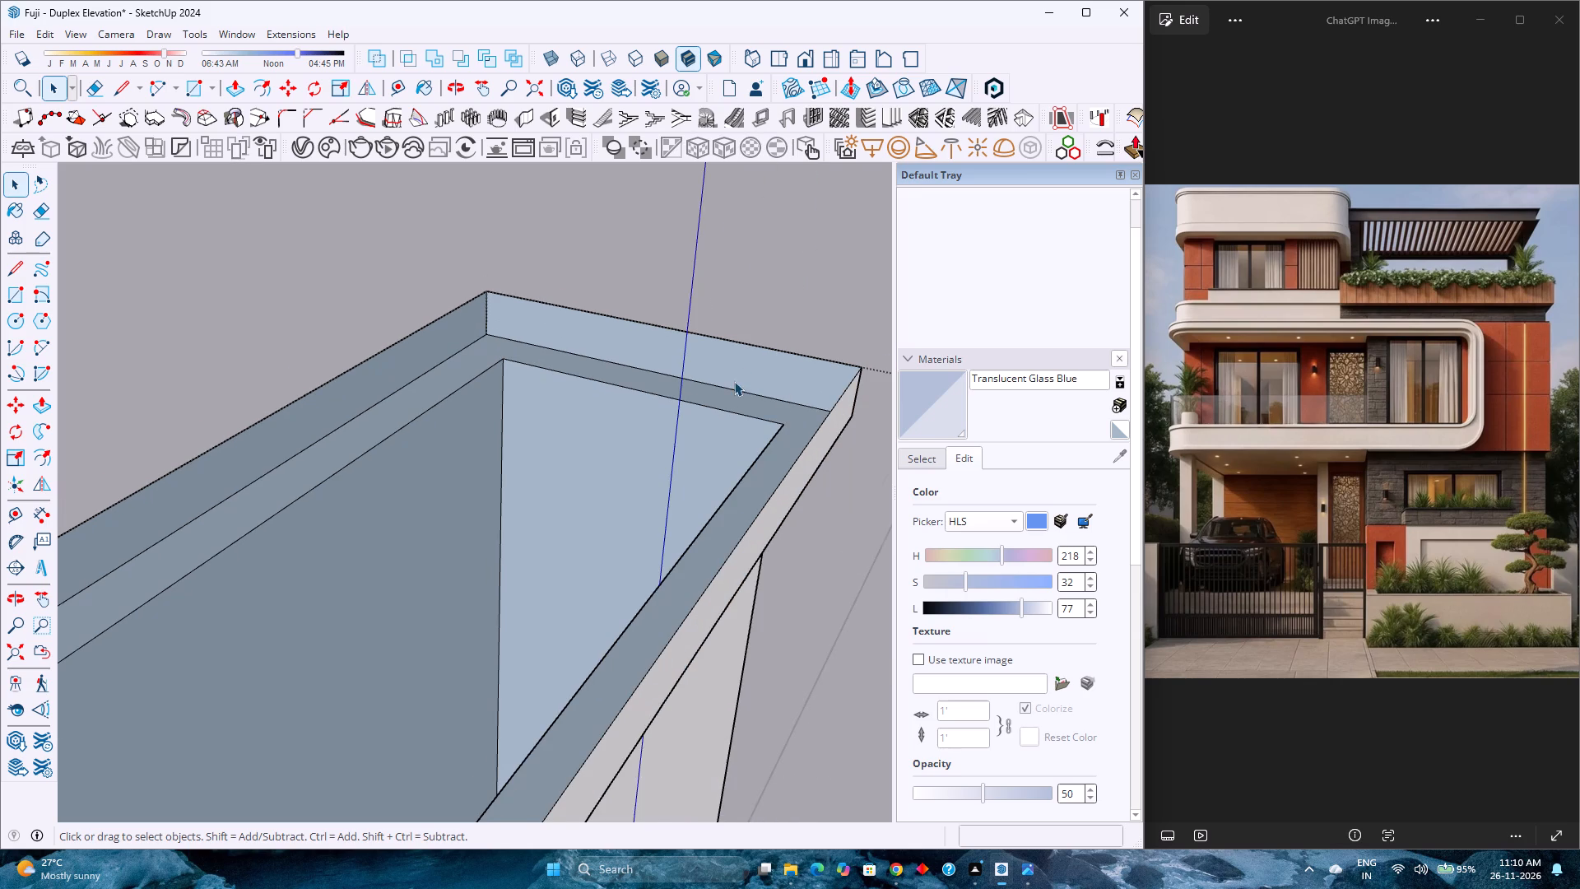
Unhide the hidden geometry in the open block group to bring back the face over the cap.
{"action": "scroll", "coordinate": [734, 381], "scroll_direction": "down", "scroll_amount": 20}
{"action": "scroll", "coordinate": [734, 381], "scroll_direction": "down", "scroll_amount": 11}
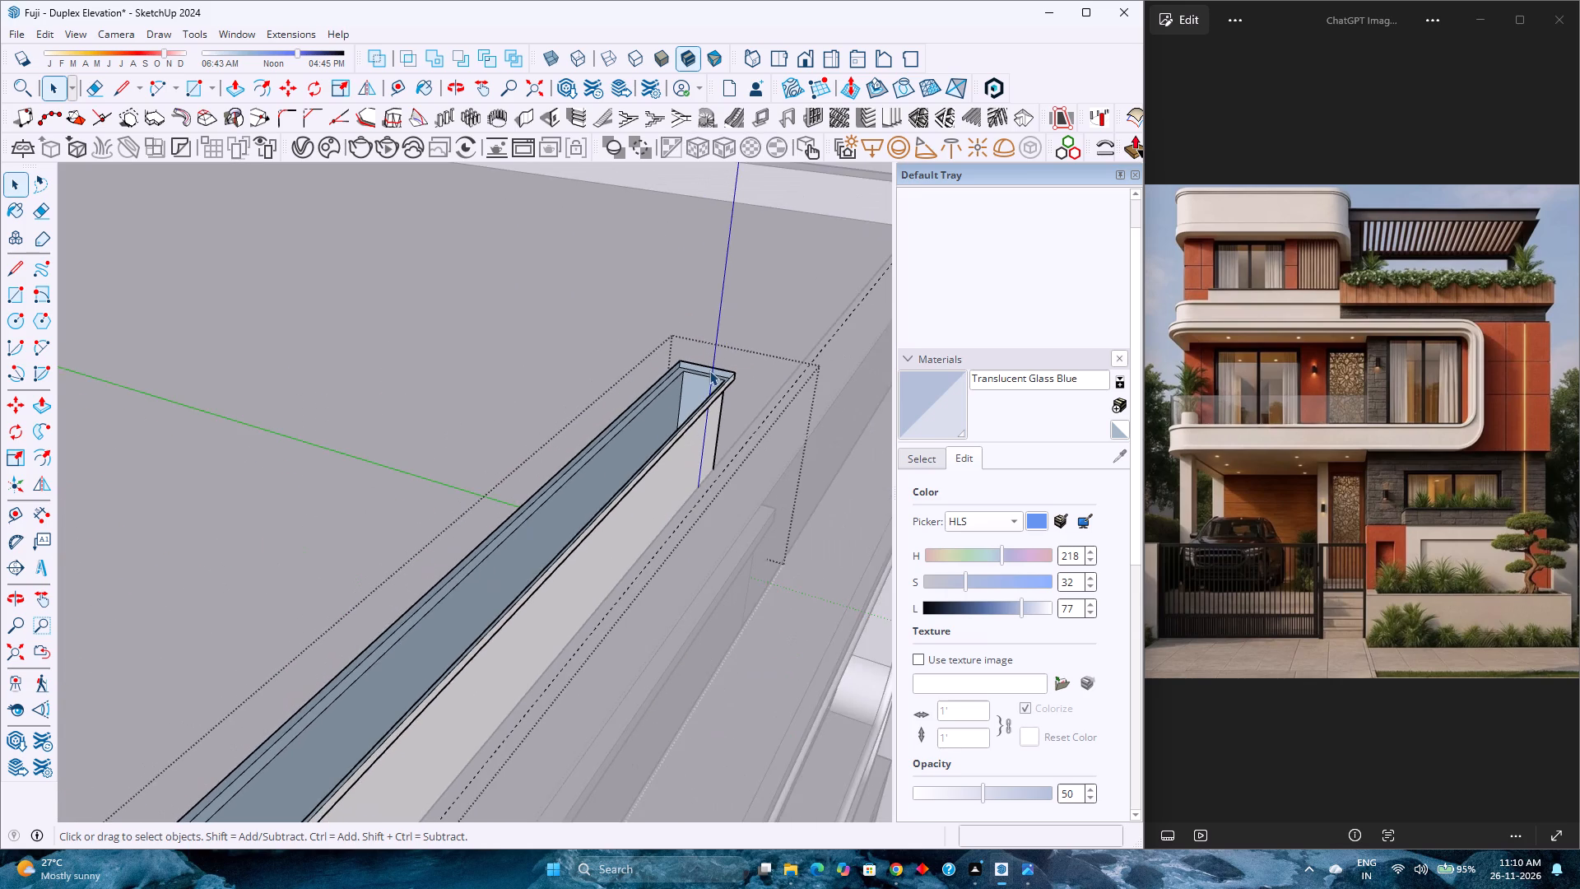
{"action": "scroll", "coordinate": [708, 370], "scroll_direction": "down", "scroll_amount": 4}
{"action": "left_click", "coordinate": [49, 34]}
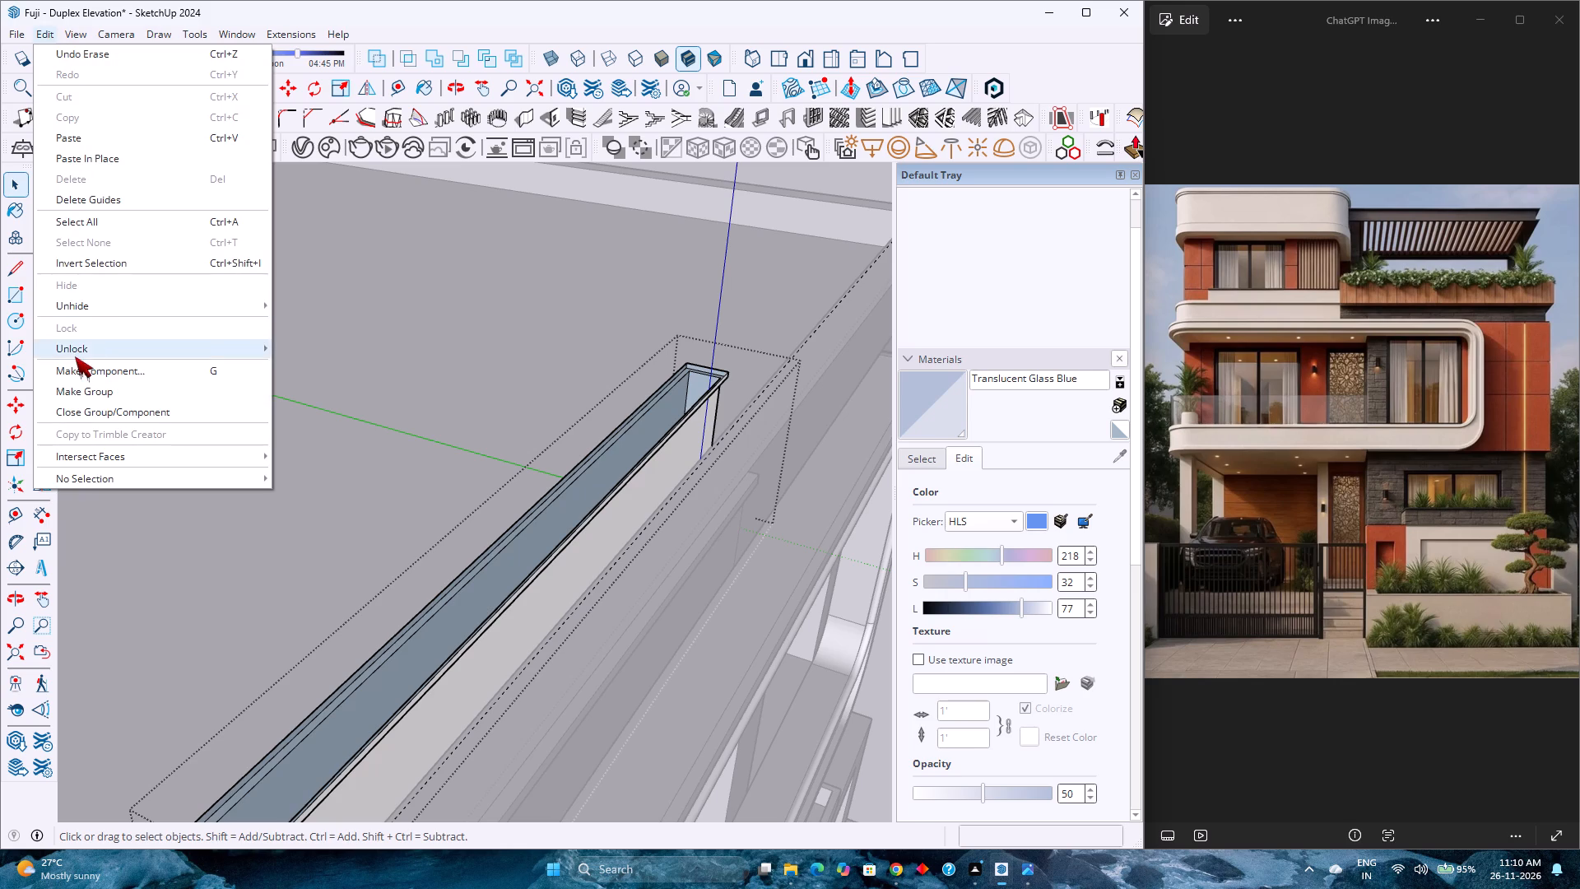
{"action": "left_click", "coordinate": [308, 343]}
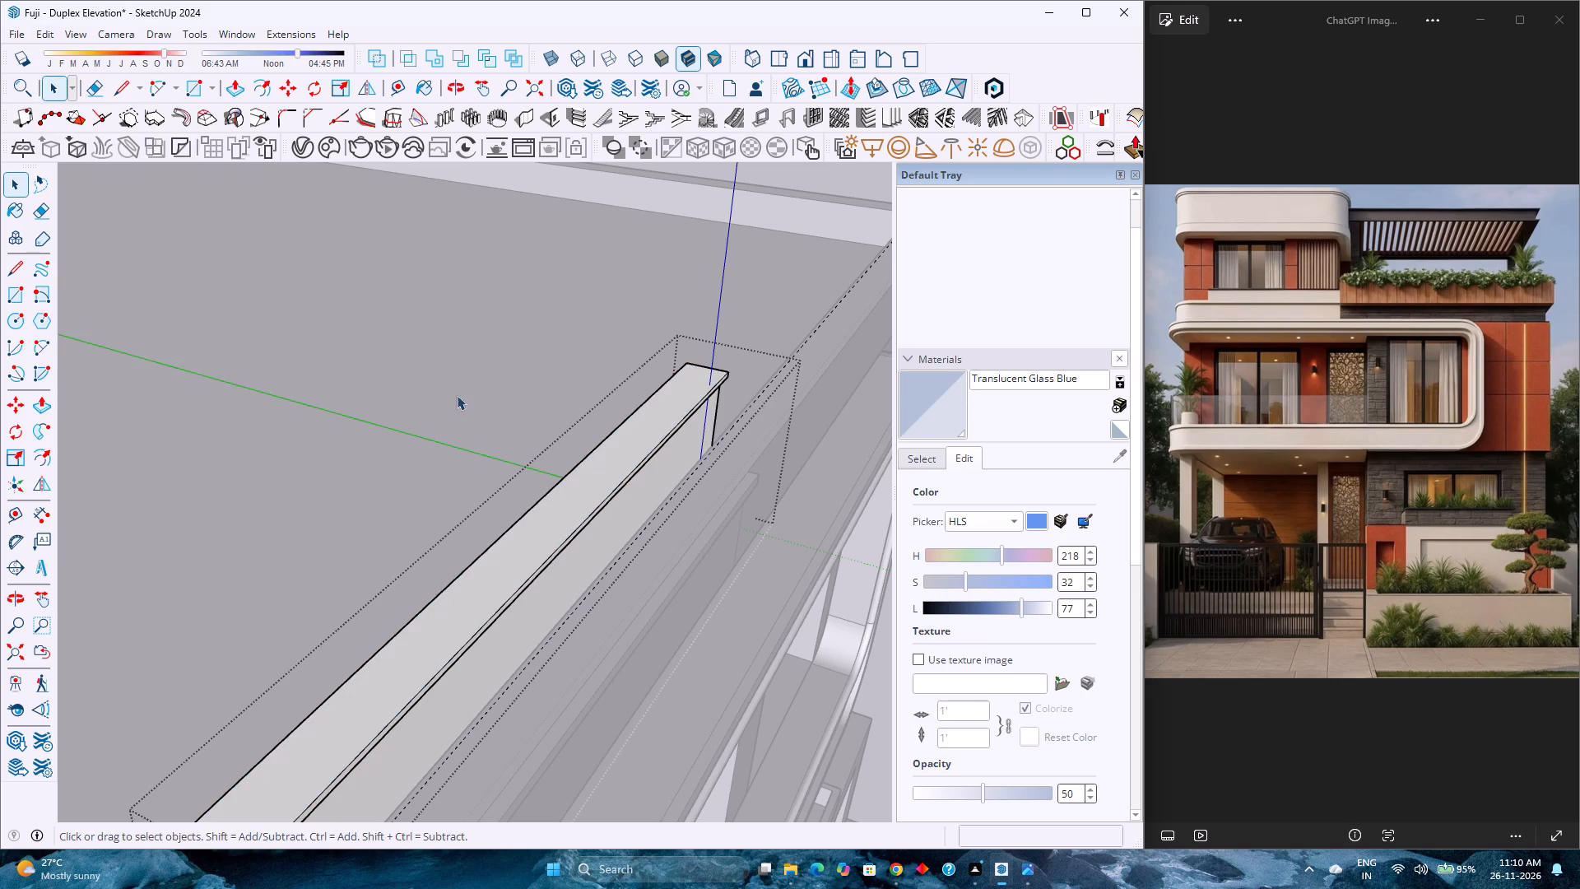
Delete all existing guides from the model.
{"action": "scroll", "coordinate": [600, 393], "scroll_direction": "down", "scroll_amount": 9}
{"action": "scroll", "coordinate": [437, 551], "scroll_direction": "up", "scroll_amount": 6}
{"action": "middle_click_drag", "start_coordinate": [502, 514], "coordinate": [536, 619]}
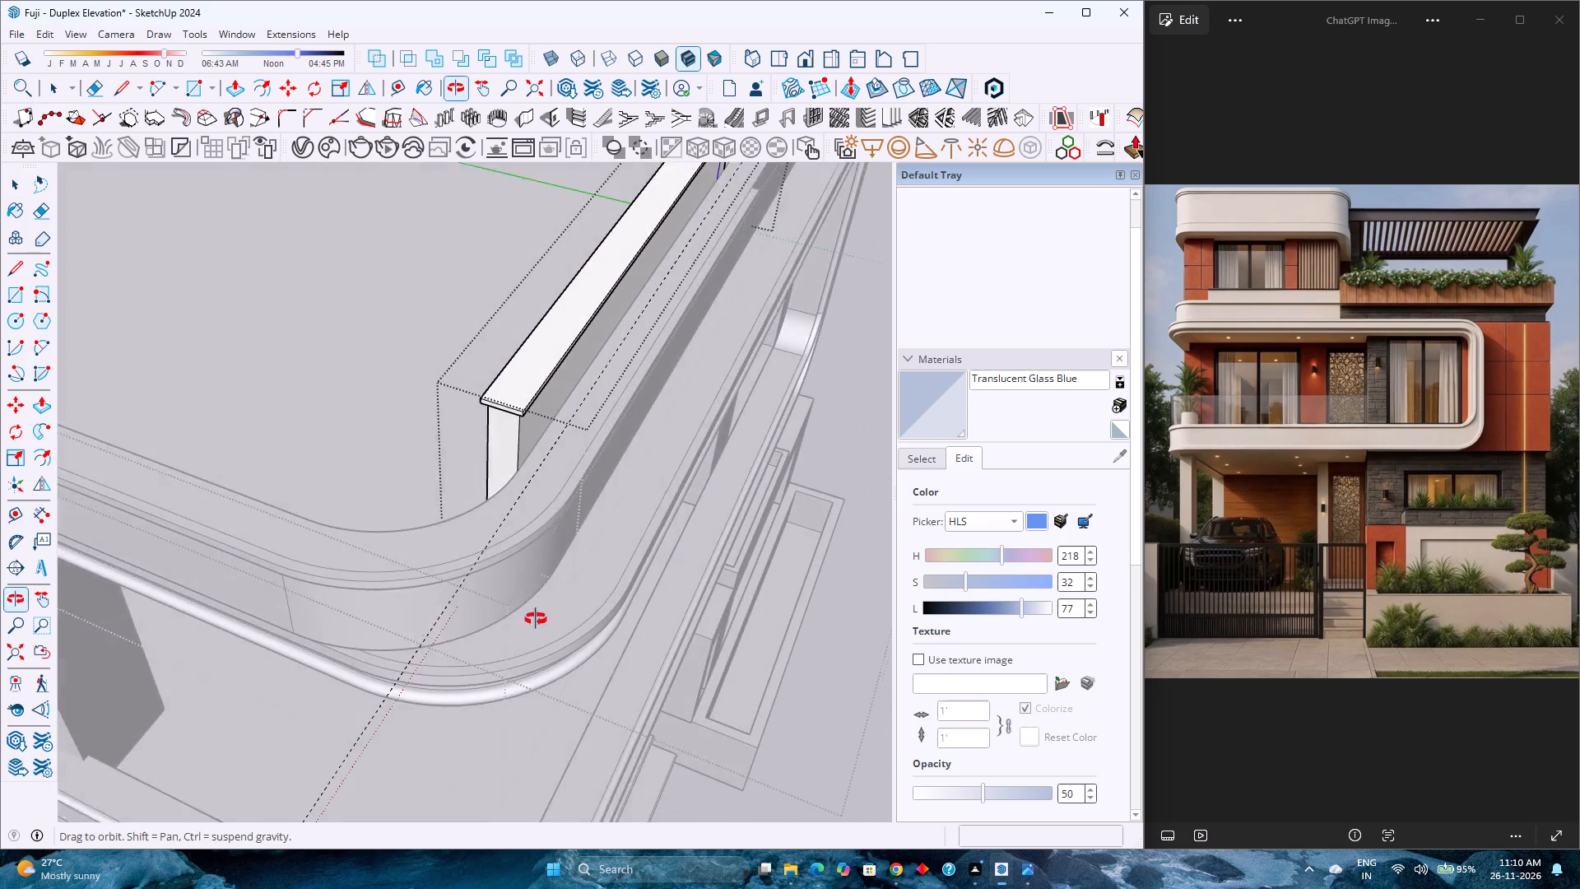
{"action": "middle_click_drag", "start_coordinate": [536, 619], "coordinate": [537, 626]}
{"action": "scroll", "coordinate": [530, 372], "scroll_direction": "up", "scroll_amount": 6}
{"action": "left_click", "coordinate": [49, 35]}
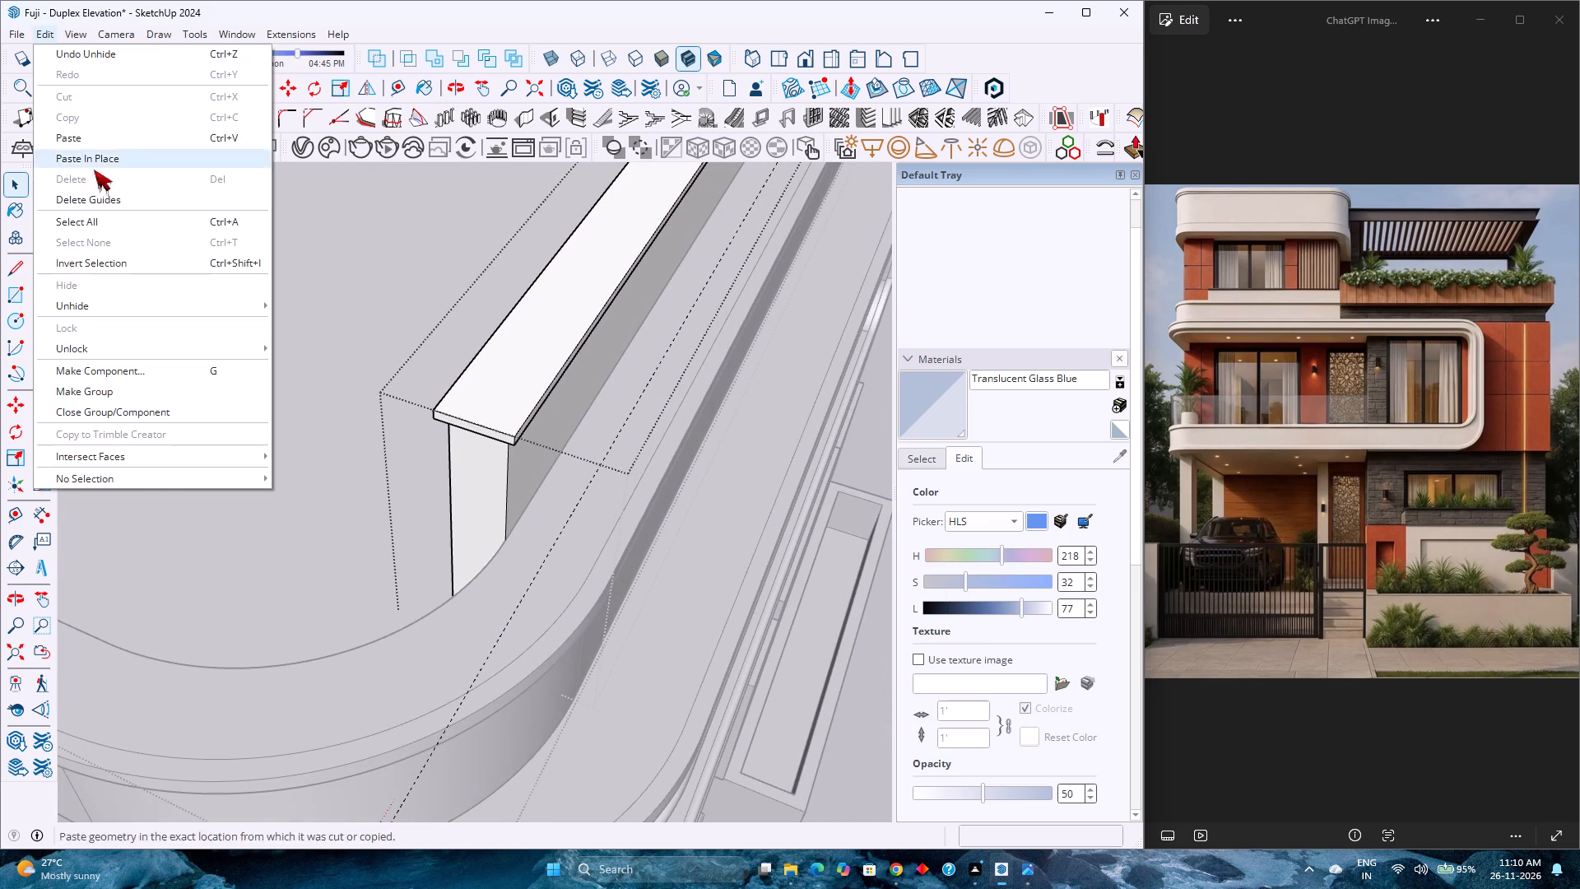
{"action": "left_click", "coordinate": [126, 198]}
Place Tape Measure guides on the cap's top face 2" inward from the near end edge and from both long edges.
{"action": "scroll", "coordinate": [488, 360], "scroll_direction": "up", "scroll_amount": 3}
{"action": "middle_click_drag", "start_coordinate": [491, 375], "coordinate": [402, 577]}
{"action": "middle_click", "coordinate": [402, 577]}
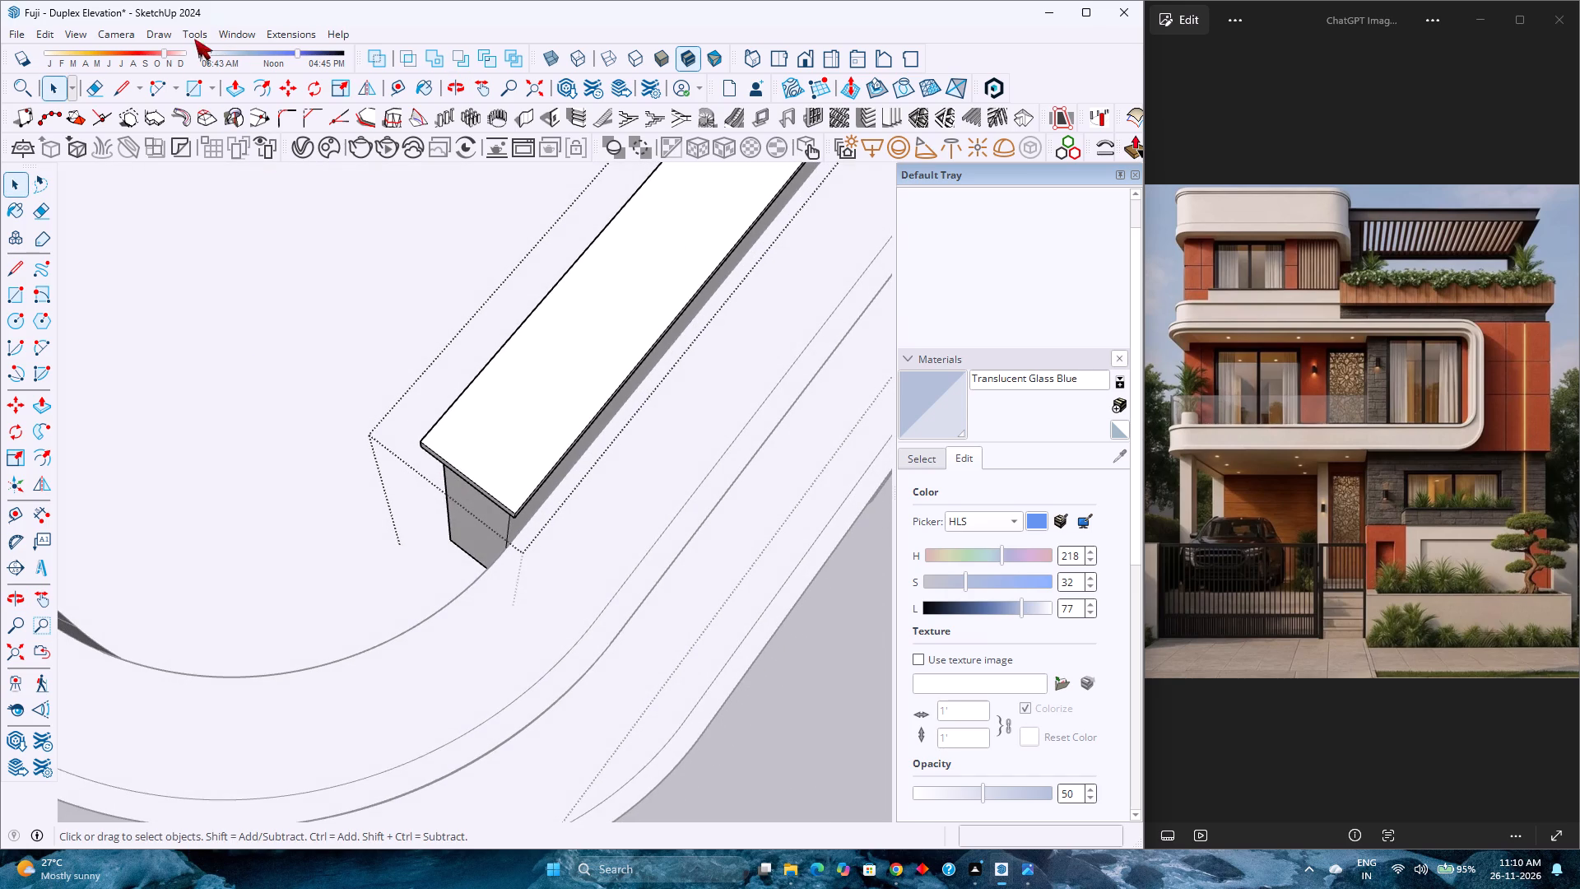
{"action": "left_click", "coordinate": [396, 82]}
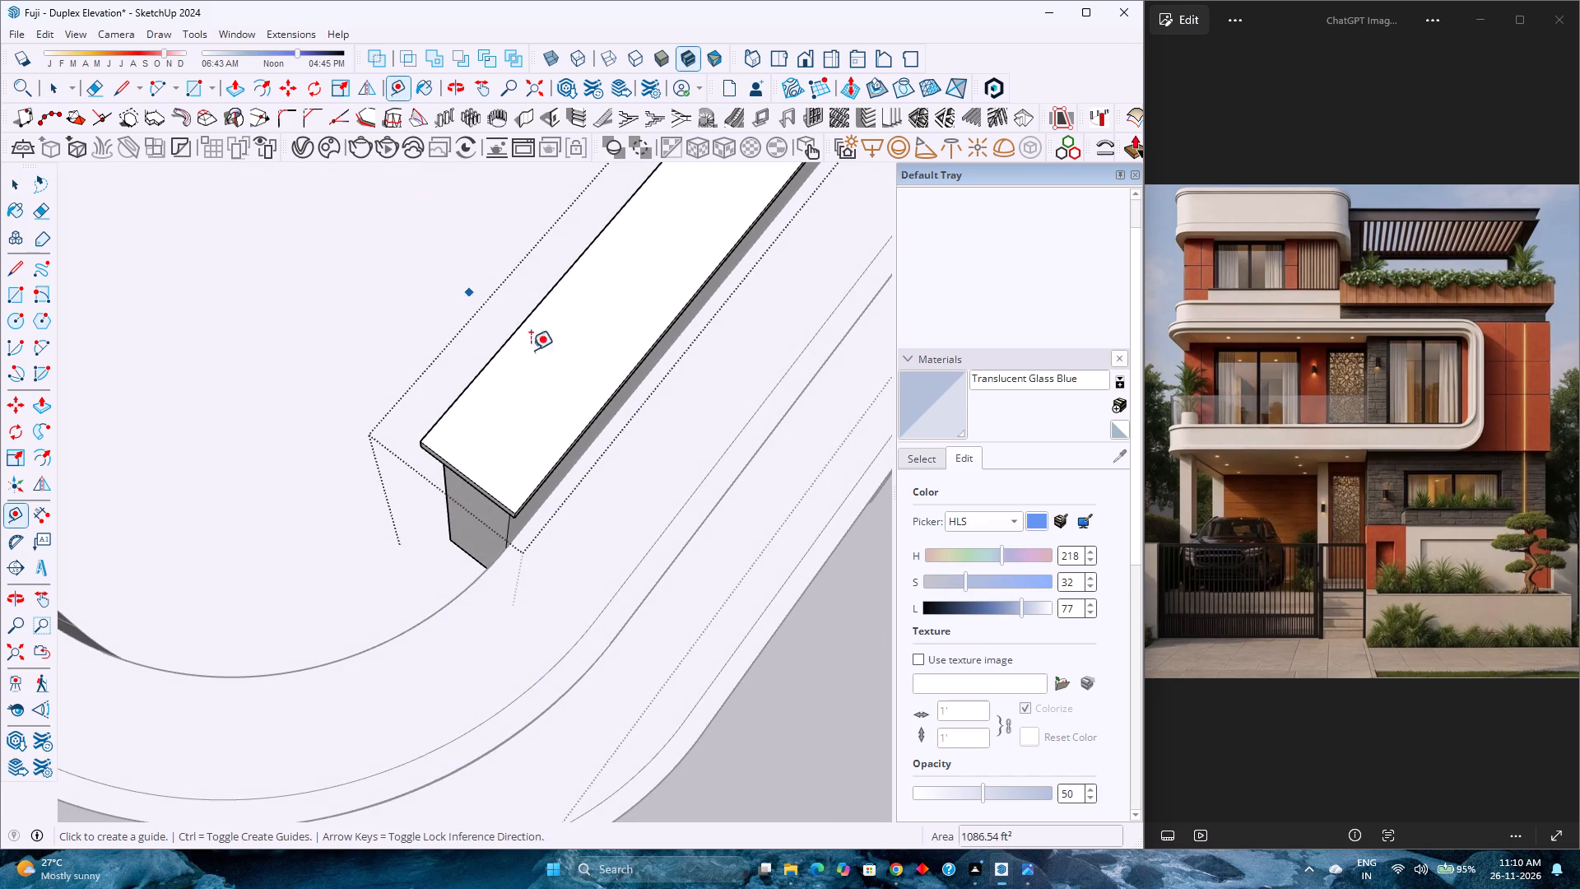
{"action": "left_click", "coordinate": [491, 491]}
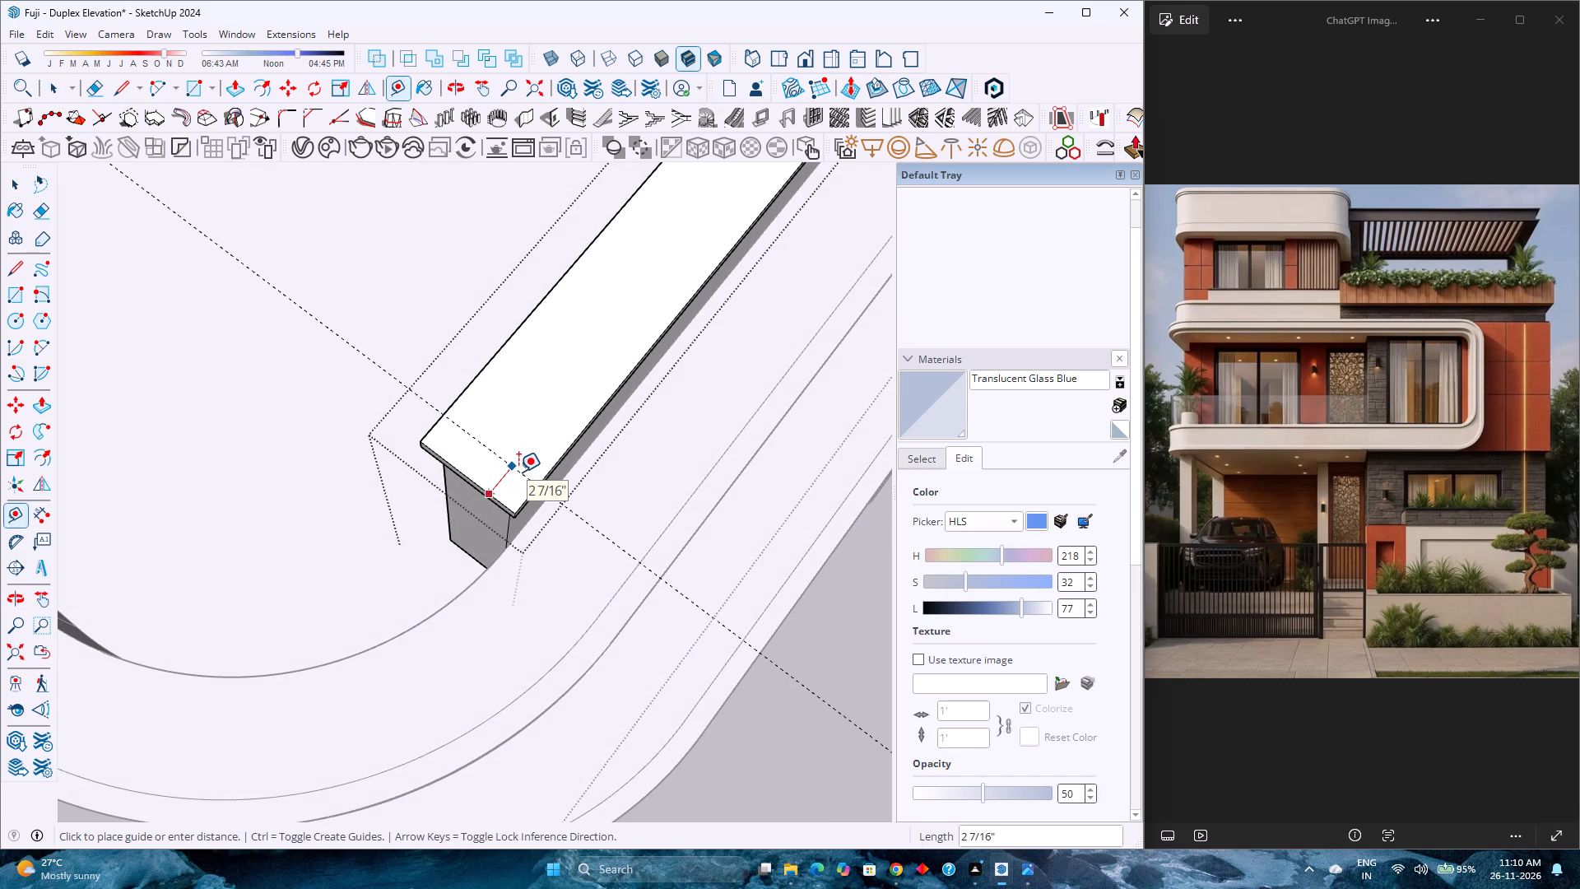
{"action": "key", "text": "Right"}
{"action": "key", "text": "2"}
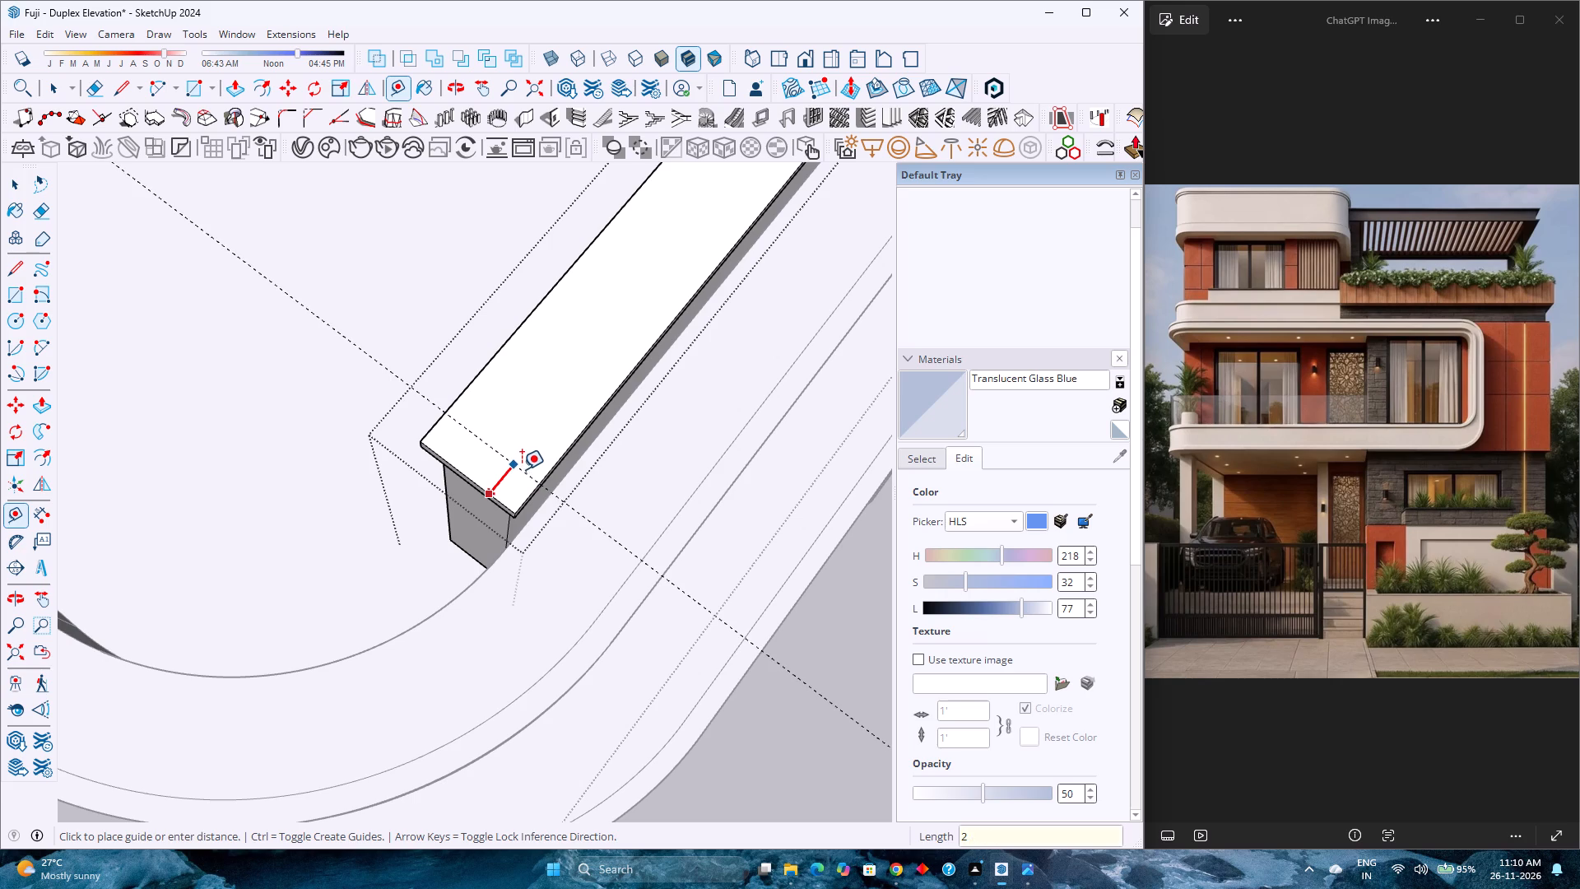
{"action": "key", "text": "Return"}
{"action": "left_click", "coordinate": [481, 375]}
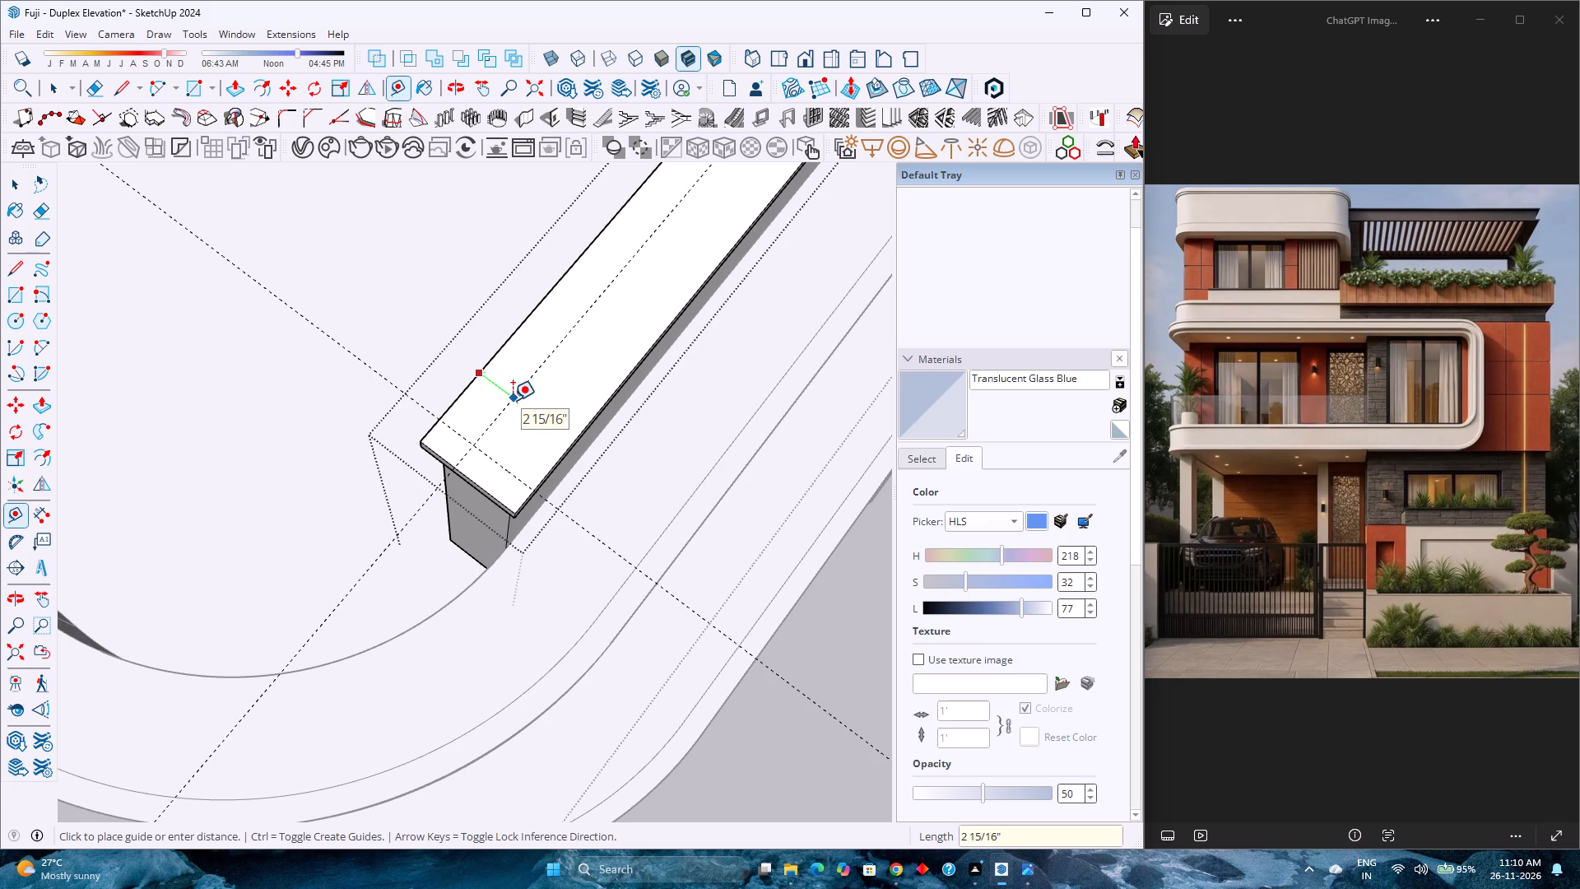
{"action": "key", "text": "2"}
{"action": "key", "text": "Return"}
{"action": "left_click", "coordinate": [563, 448]}
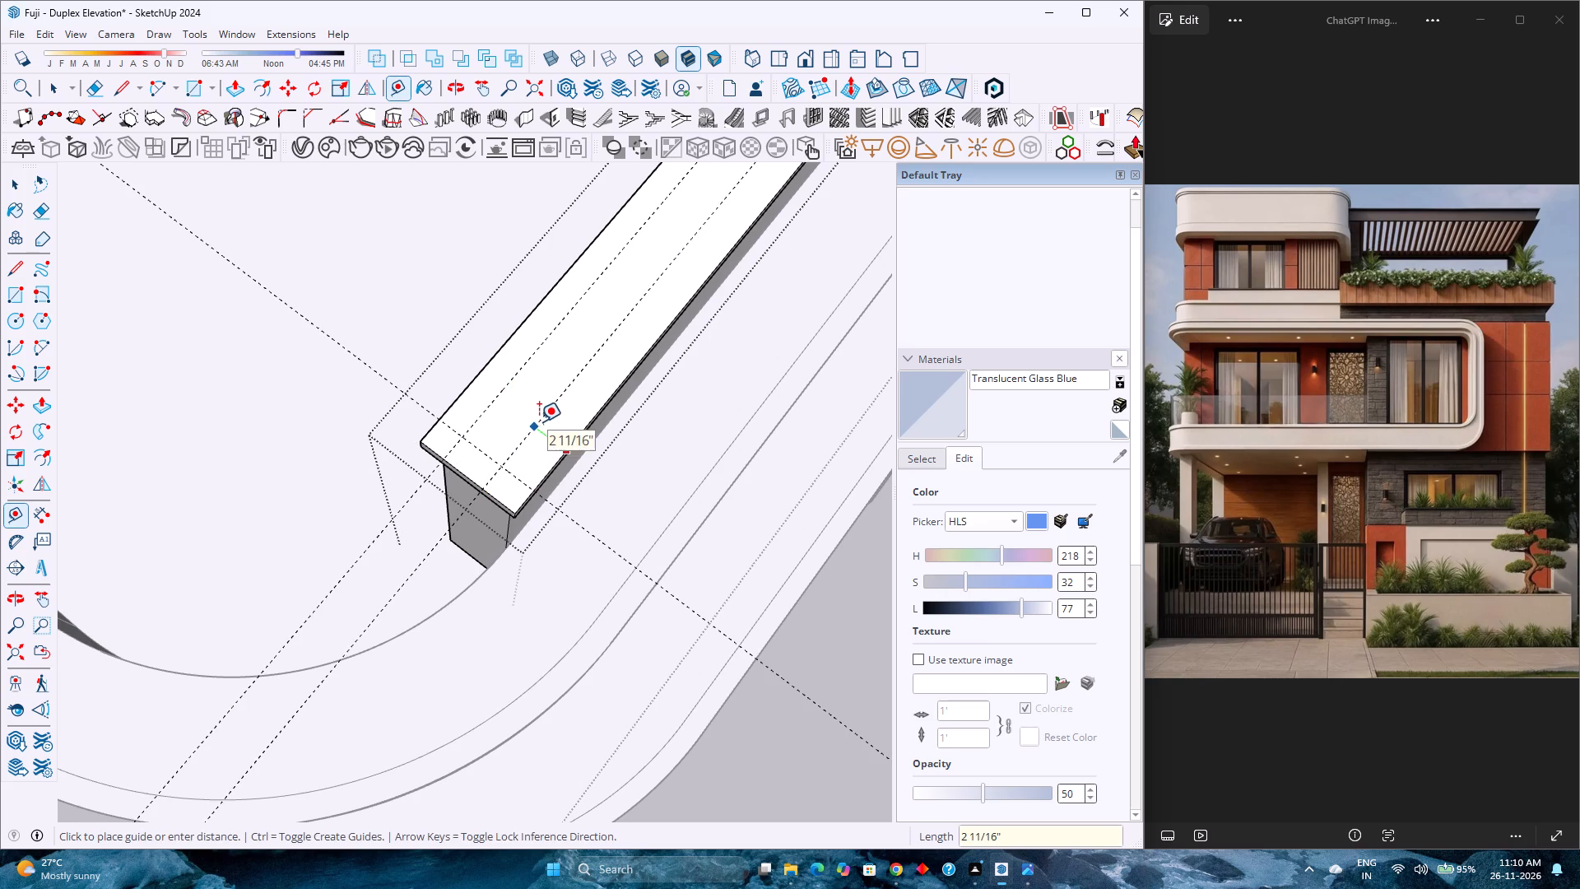
{"action": "key", "text": "2"}
{"action": "key", "text": "Return"}
Place a guide on the cap's top face 2" inward from its far end edge.
{"action": "scroll", "coordinate": [472, 422], "scroll_direction": "down", "scroll_amount": 9}
{"action": "middle_click_drag", "start_coordinate": [504, 398], "coordinate": [389, 521], "text": "shift"}
{"action": "scroll", "coordinate": [403, 500], "scroll_direction": "down", "scroll_amount": 2}
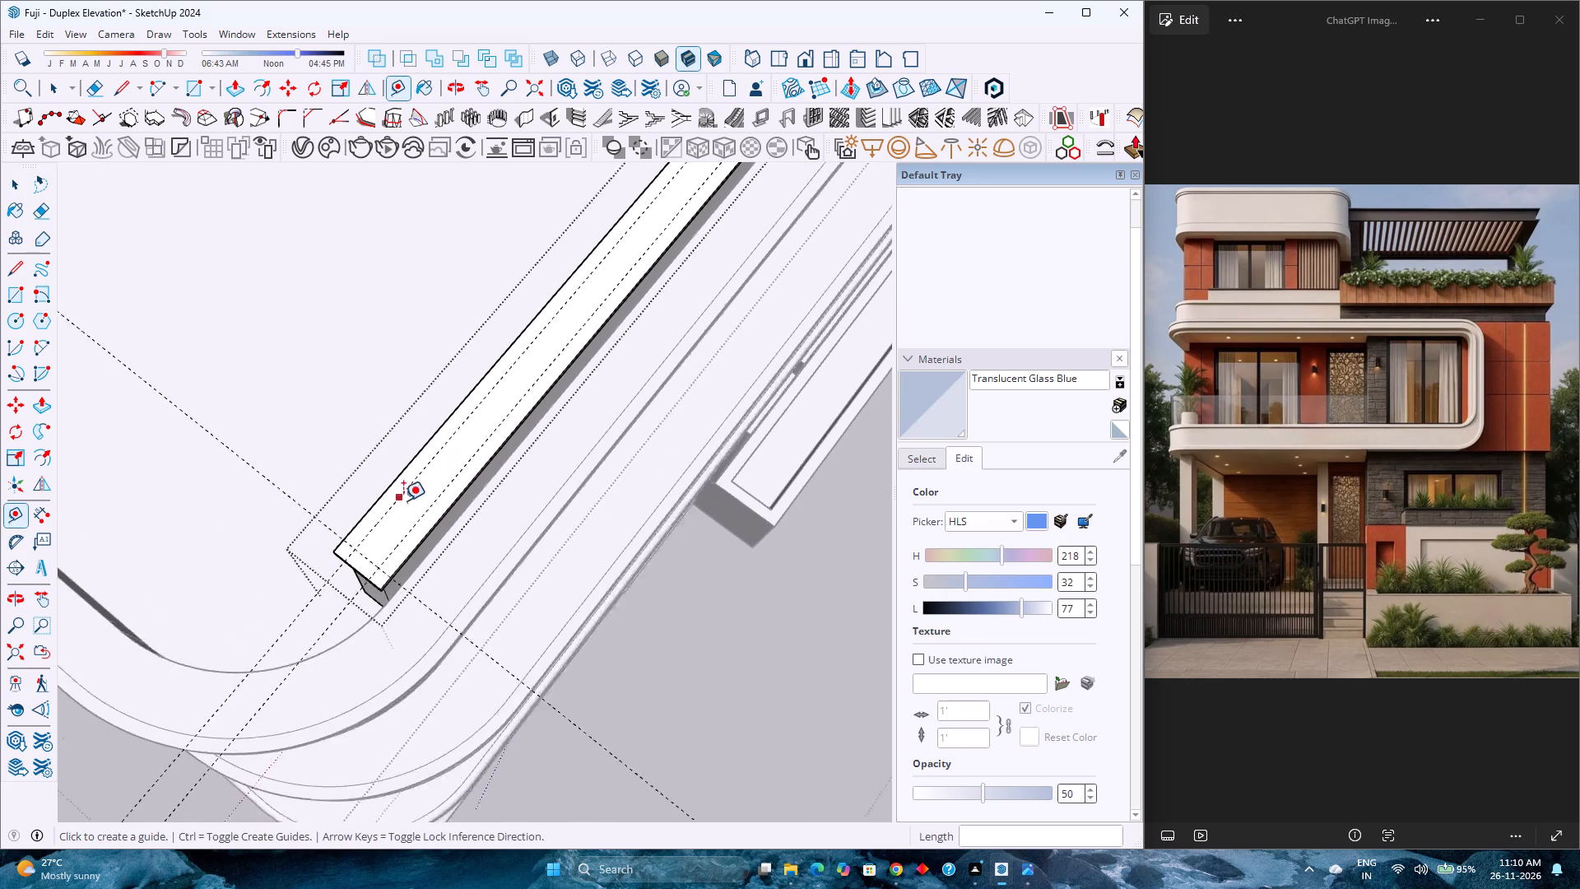
{"action": "scroll", "coordinate": [403, 500], "scroll_direction": "down", "scroll_amount": 6}
{"action": "middle_click", "coordinate": [558, 377], "text": "shift"}
{"action": "middle_click_drag", "start_coordinate": [556, 379], "coordinate": [391, 617], "text": "shift"}
{"action": "middle_click", "coordinate": [391, 617], "text": "shift"}
{"action": "scroll", "coordinate": [537, 389], "scroll_direction": "up", "scroll_amount": 5}
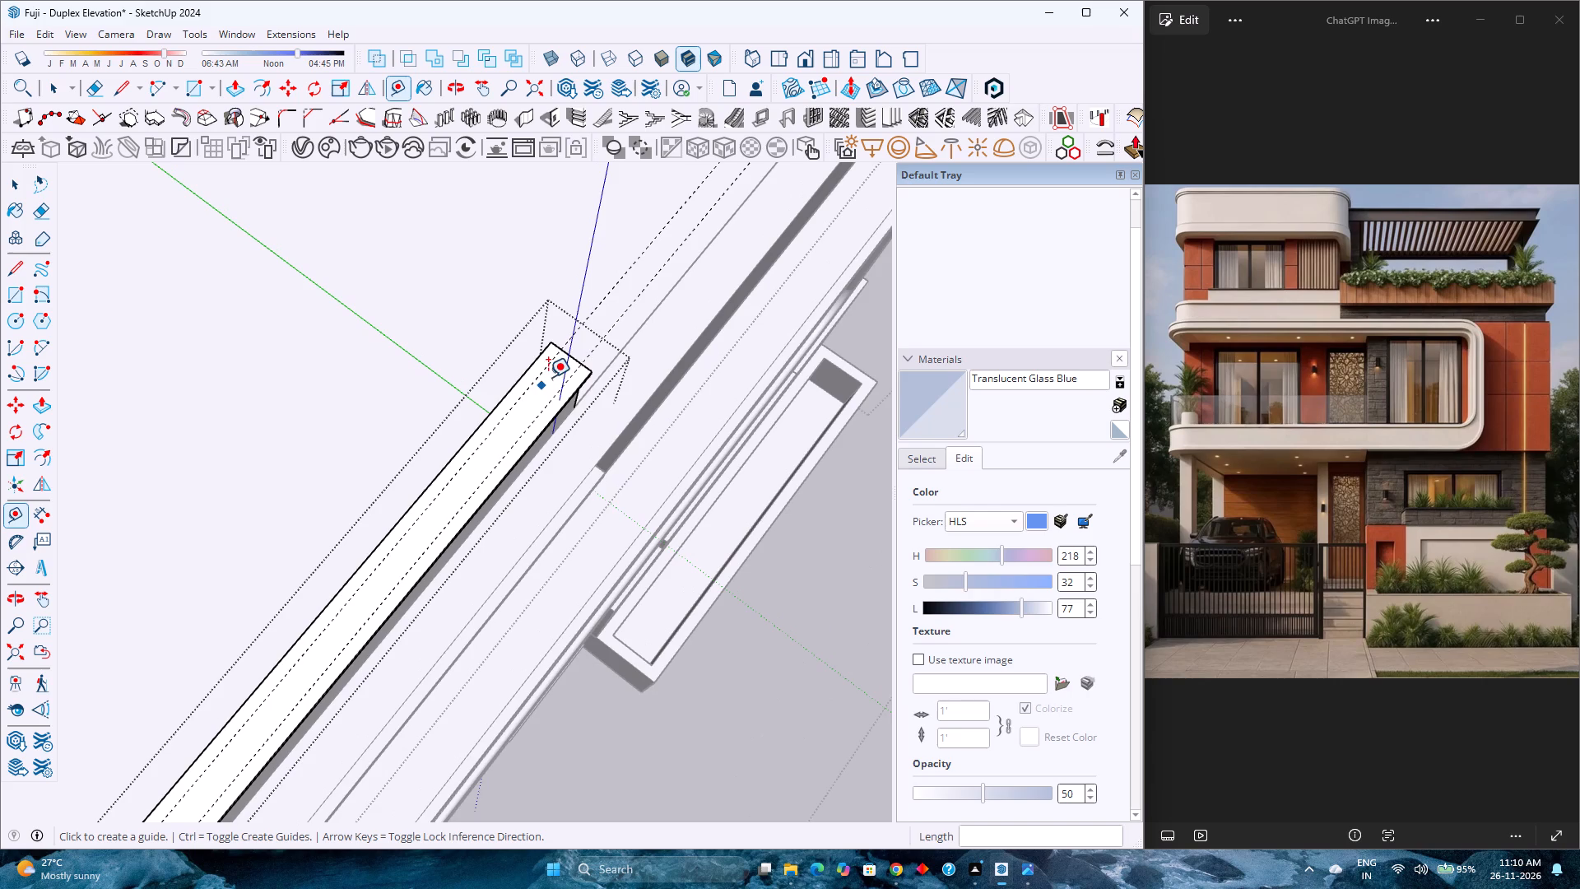
{"action": "scroll", "coordinate": [569, 354], "scroll_direction": "up", "scroll_amount": 4}
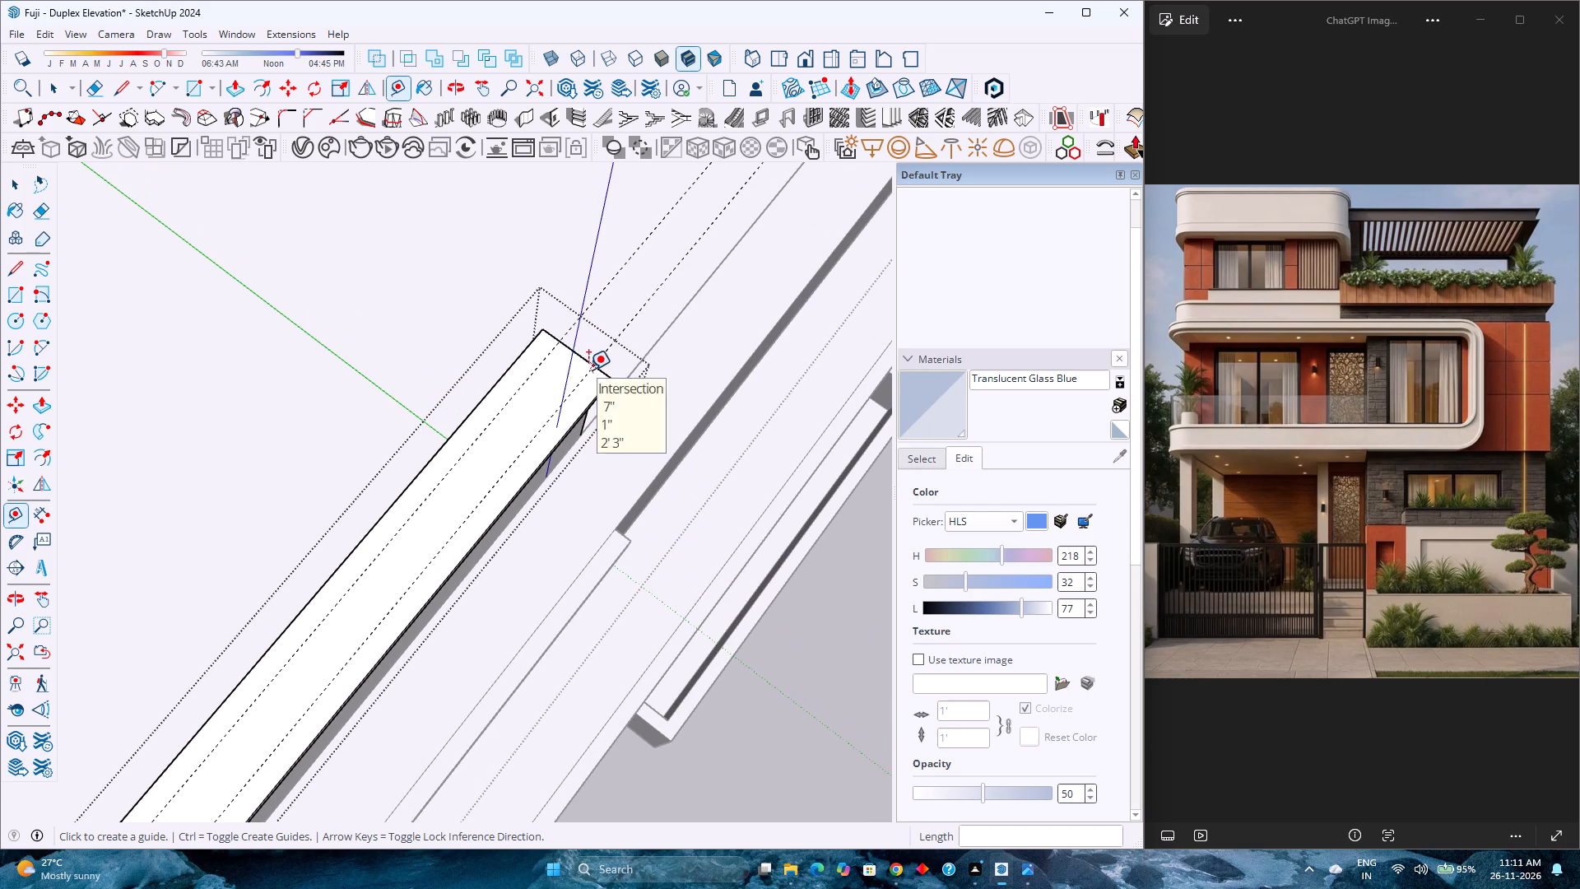
{"action": "scroll", "coordinate": [576, 361], "scroll_direction": "up", "scroll_amount": 4}
{"action": "scroll", "coordinate": [583, 429], "scroll_direction": "up", "scroll_amount": 1}
{"action": "middle_click_drag", "start_coordinate": [583, 429], "coordinate": [369, 306]}
{"action": "scroll", "coordinate": [644, 430], "scroll_direction": "up", "scroll_amount": 3}
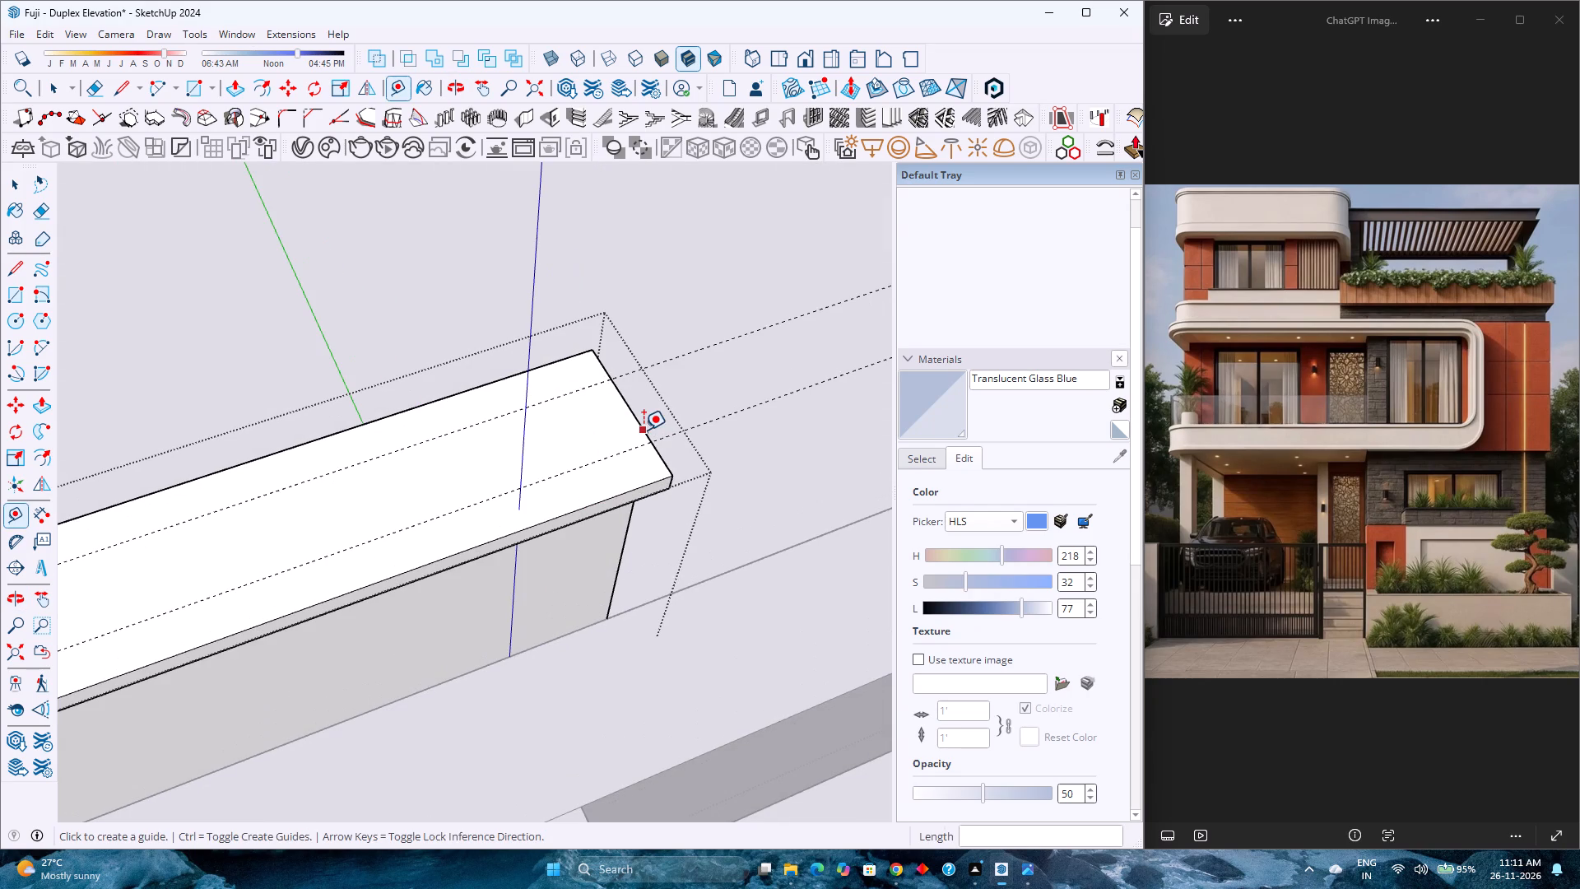
{"action": "left_click", "coordinate": [644, 426]}
{"action": "key", "text": "2"}
{"action": "key", "text": "Return"}
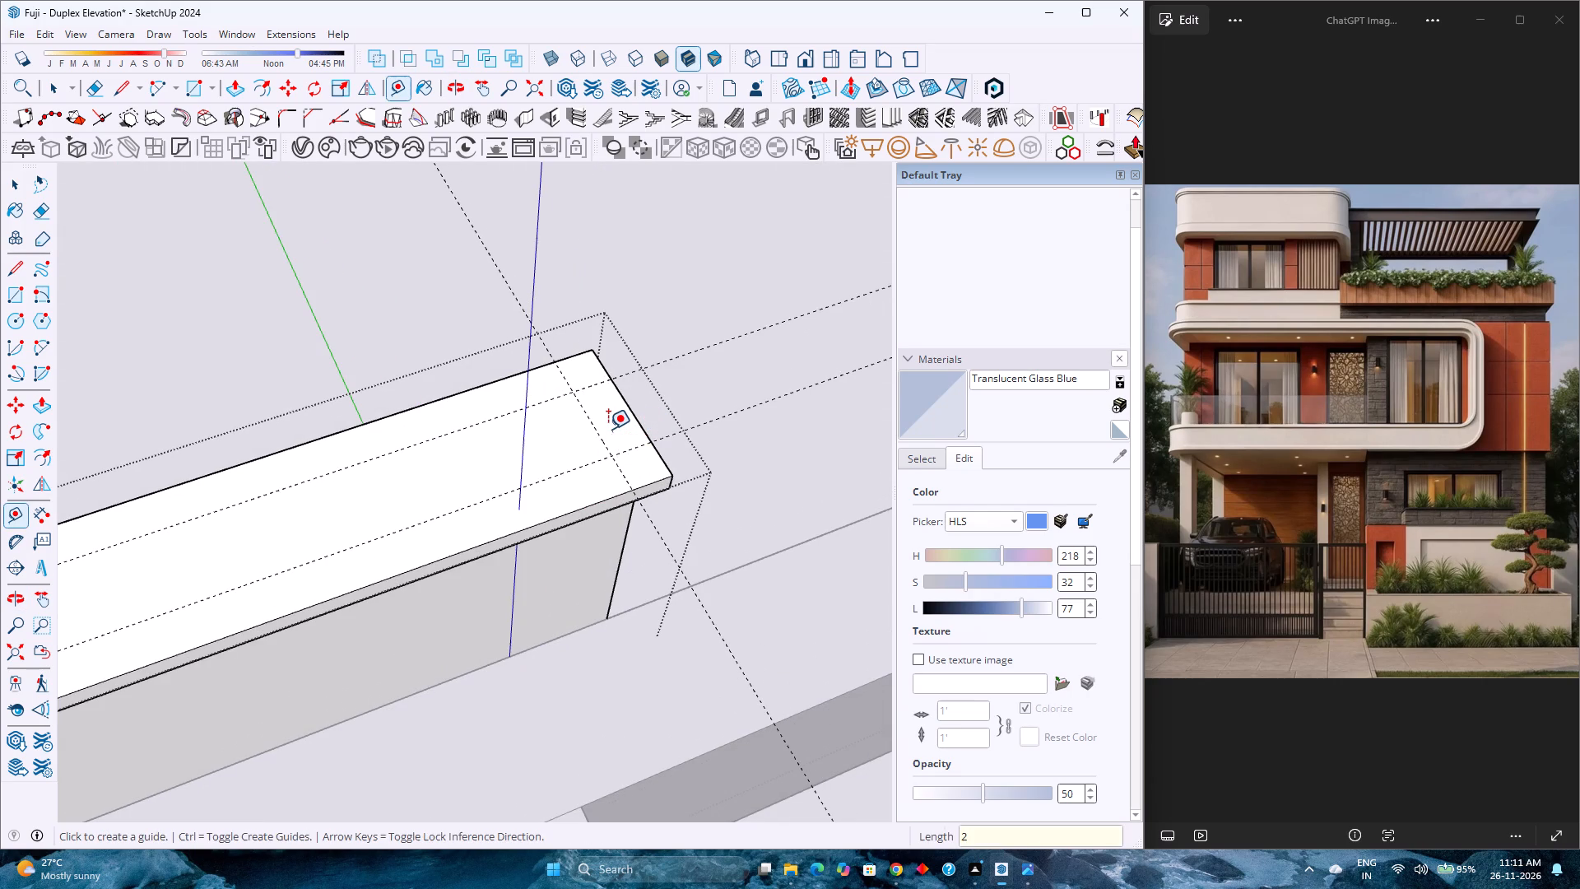
Draw 2" radius tangent arcs across the front and back corners of the cap's top face at the far end.
{"action": "key", "text": "a"}
{"action": "left_click", "coordinate": [633, 487]}
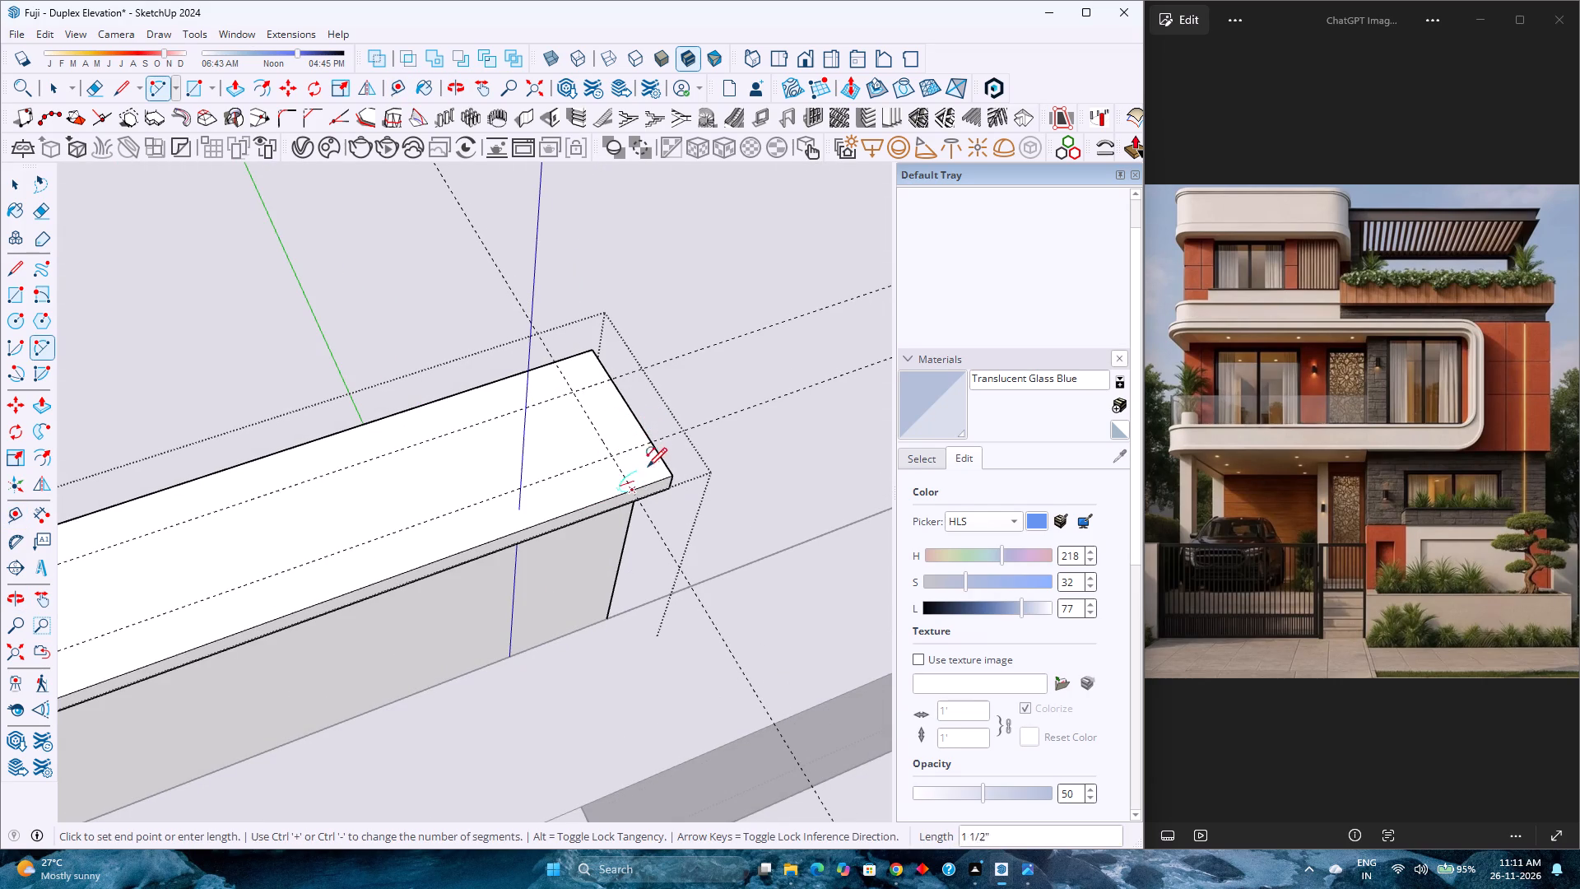
{"action": "double_click", "coordinate": [652, 442]}
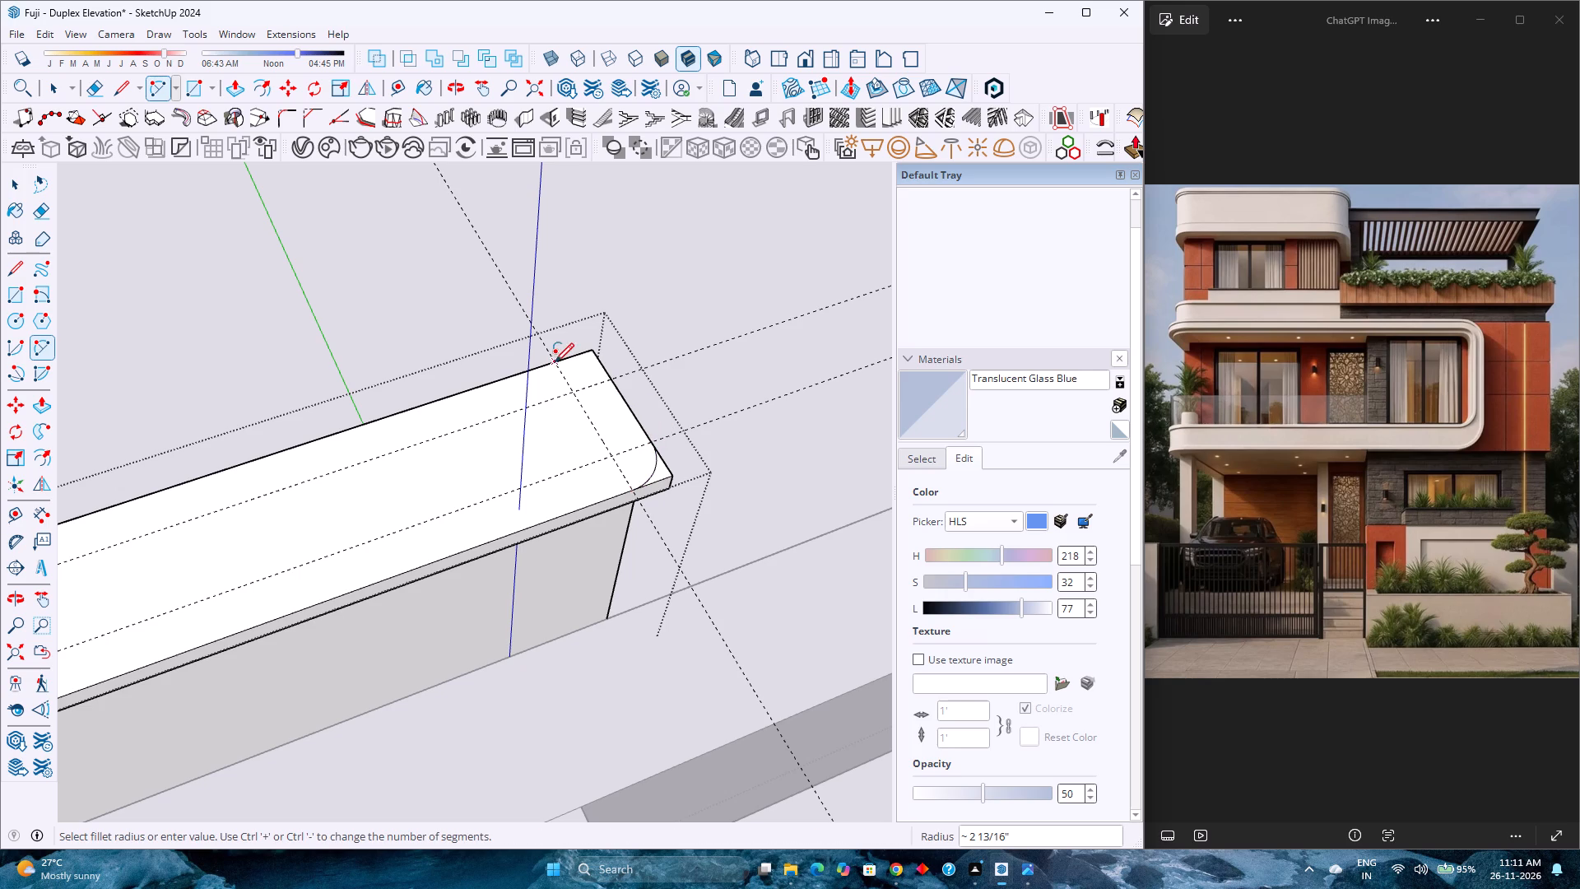
{"action": "left_click", "coordinate": [555, 361]}
{"action": "double_click", "coordinate": [610, 381]}
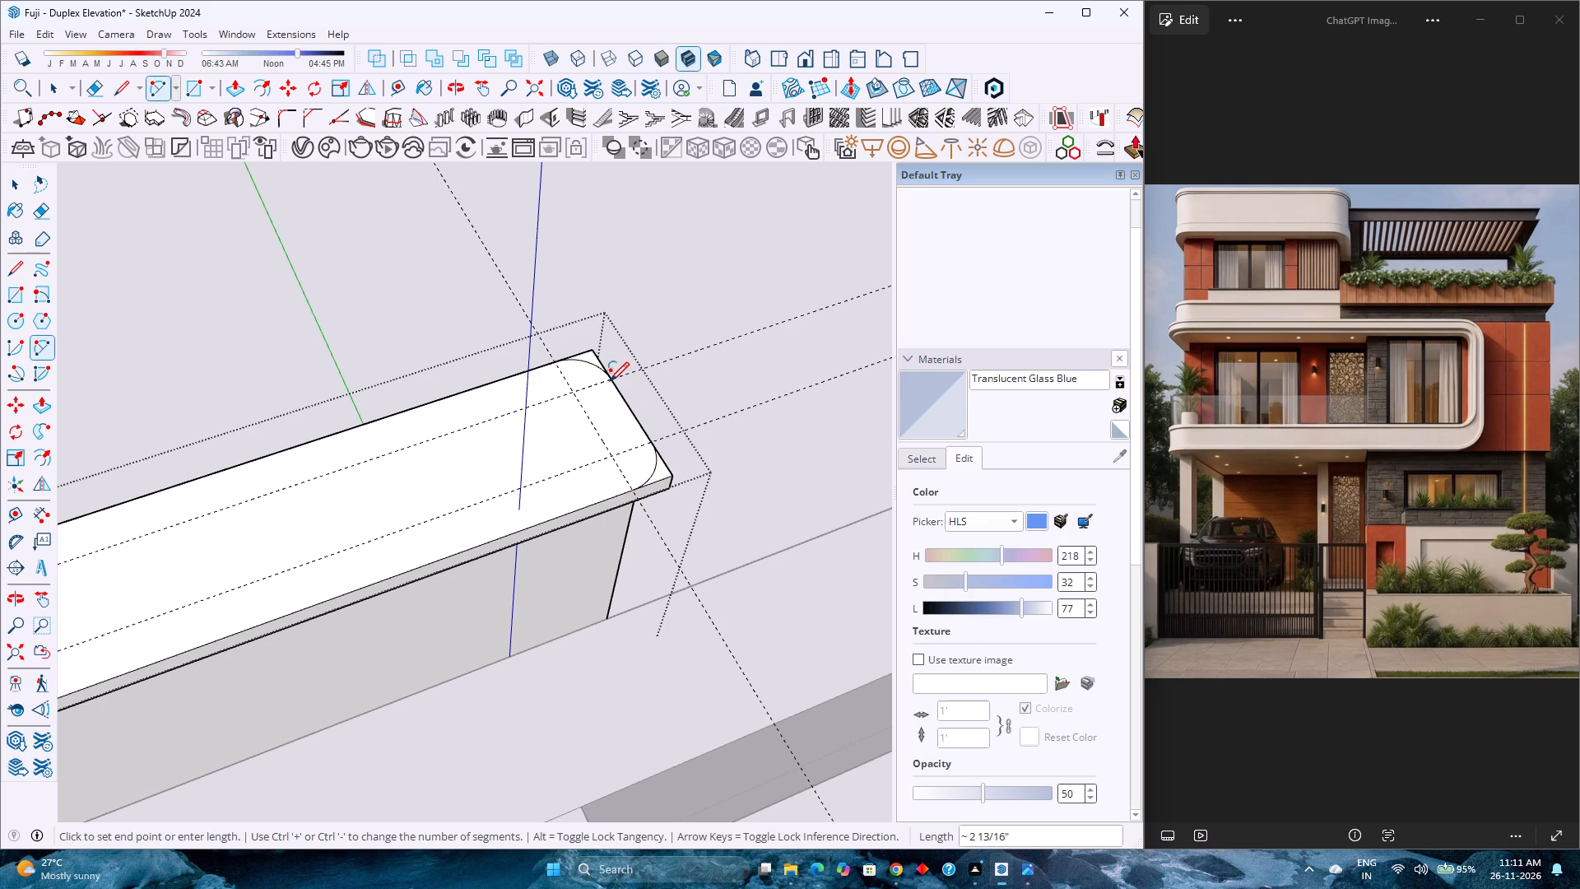
{"action": "key", "text": "space"}
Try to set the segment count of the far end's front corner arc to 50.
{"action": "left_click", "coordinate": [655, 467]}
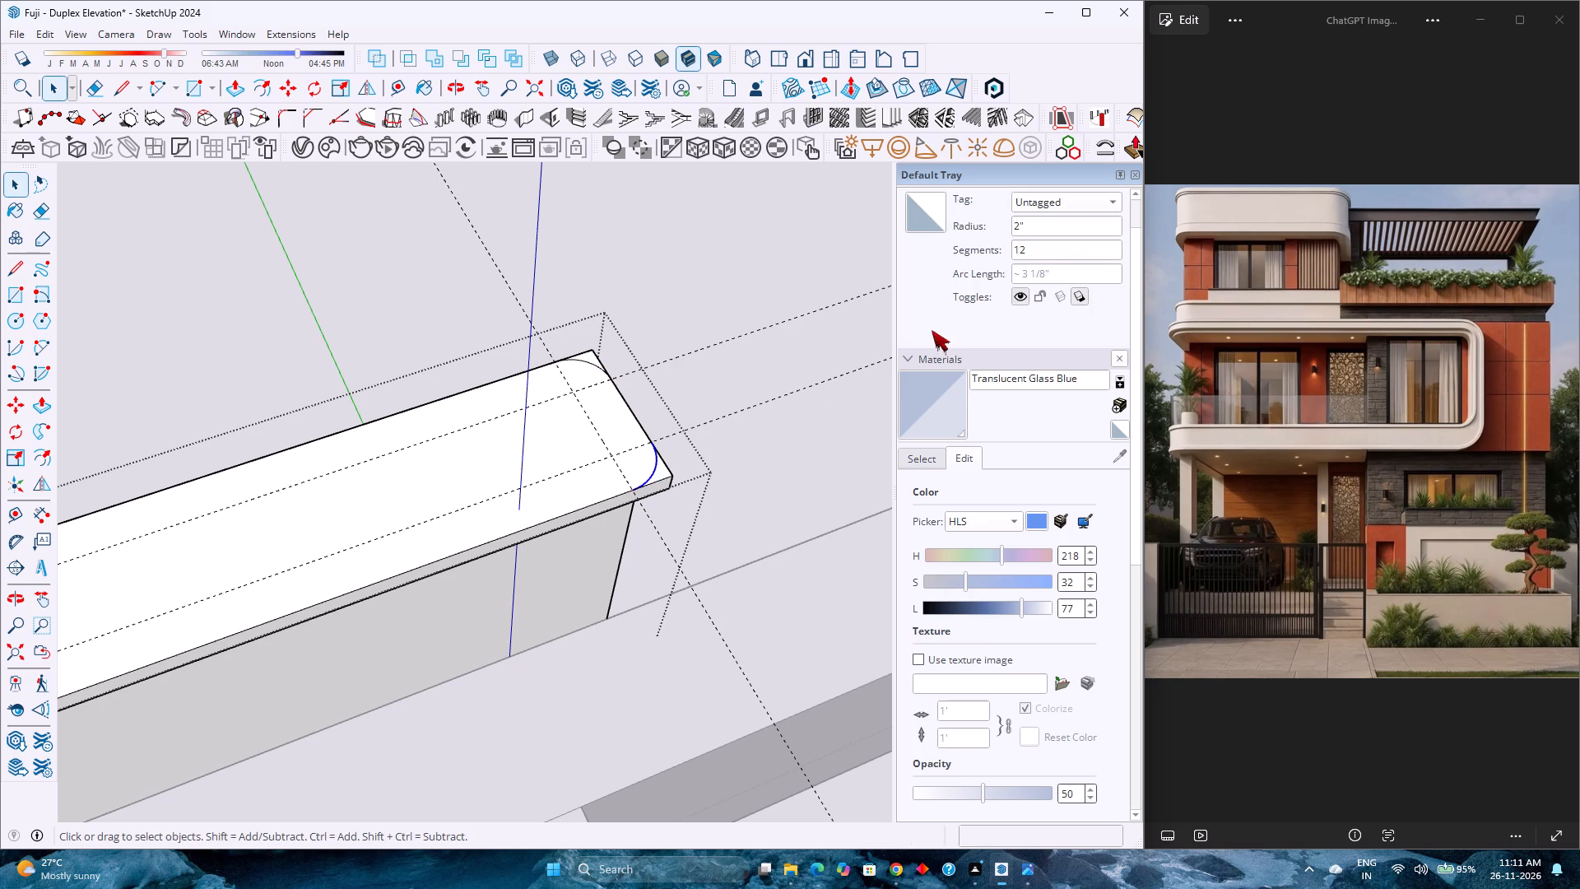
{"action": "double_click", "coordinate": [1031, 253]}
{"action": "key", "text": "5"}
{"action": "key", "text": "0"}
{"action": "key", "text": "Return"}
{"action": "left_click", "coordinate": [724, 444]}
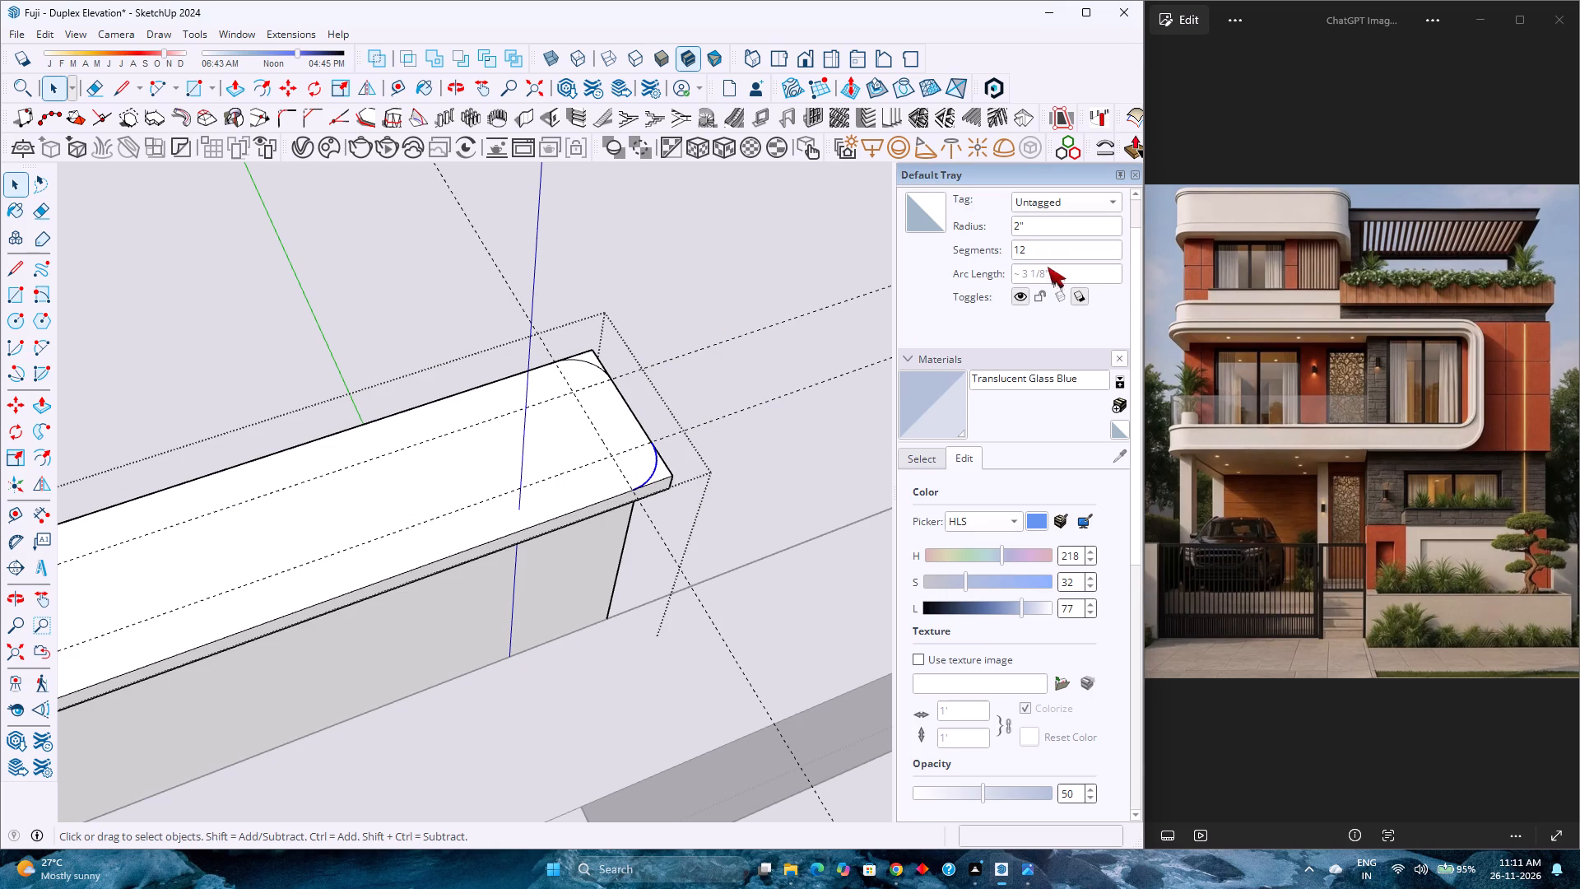
Set the segment count of both corner arcs at the cap's far end to 40.
{"action": "double_click", "coordinate": [1048, 258]}
{"action": "key", "text": "4"}
{"action": "key", "text": "0"}
{"action": "key", "text": "Return"}
{"action": "left_click", "coordinate": [592, 361]}
{"action": "left_click", "coordinate": [589, 364]}
{"action": "double_click", "coordinate": [1041, 257]}
{"action": "key", "text": "4"}
{"action": "key", "text": "0"}
{"action": "key", "text": "Return"}
Draw a 2" radius tangent arc across the front corner of the cap's top face at the near end.
{"action": "scroll", "coordinate": [807, 363], "scroll_direction": "down", "scroll_amount": 20}
{"action": "scroll", "coordinate": [807, 363], "scroll_direction": "down", "scroll_amount": 1}
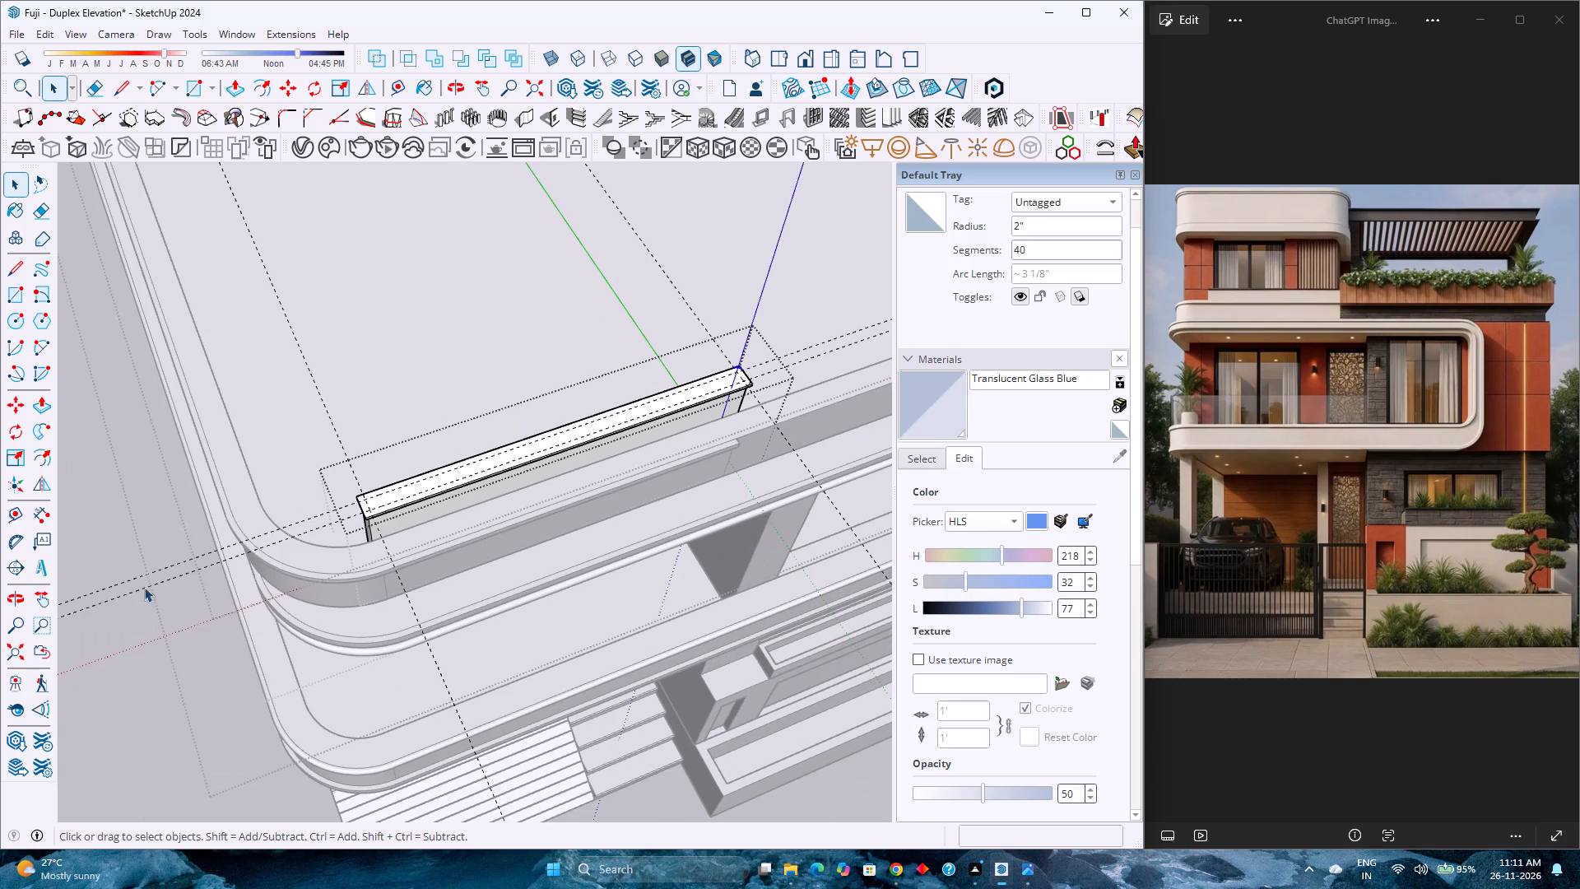
{"action": "scroll", "coordinate": [347, 512], "scroll_direction": "up", "scroll_amount": 12}
{"action": "key", "text": "a"}
{"action": "scroll", "coordinate": [392, 502], "scroll_direction": "up", "scroll_amount": 5}
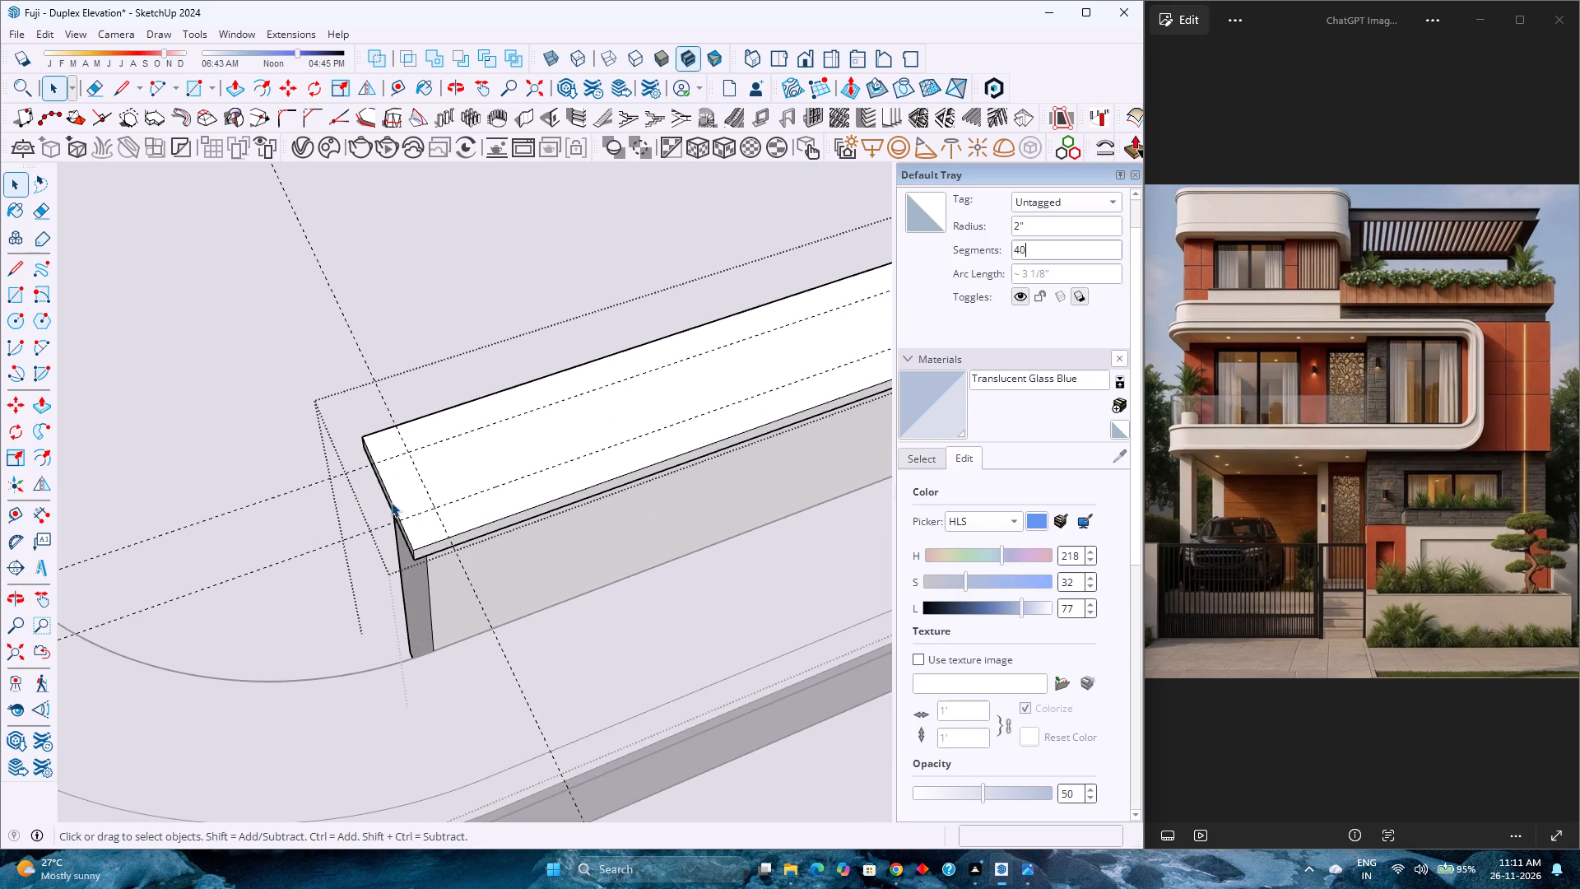
{"action": "key", "text": "a"}
{"action": "left_click", "coordinate": [393, 489]}
{"action": "key", "text": "a"}
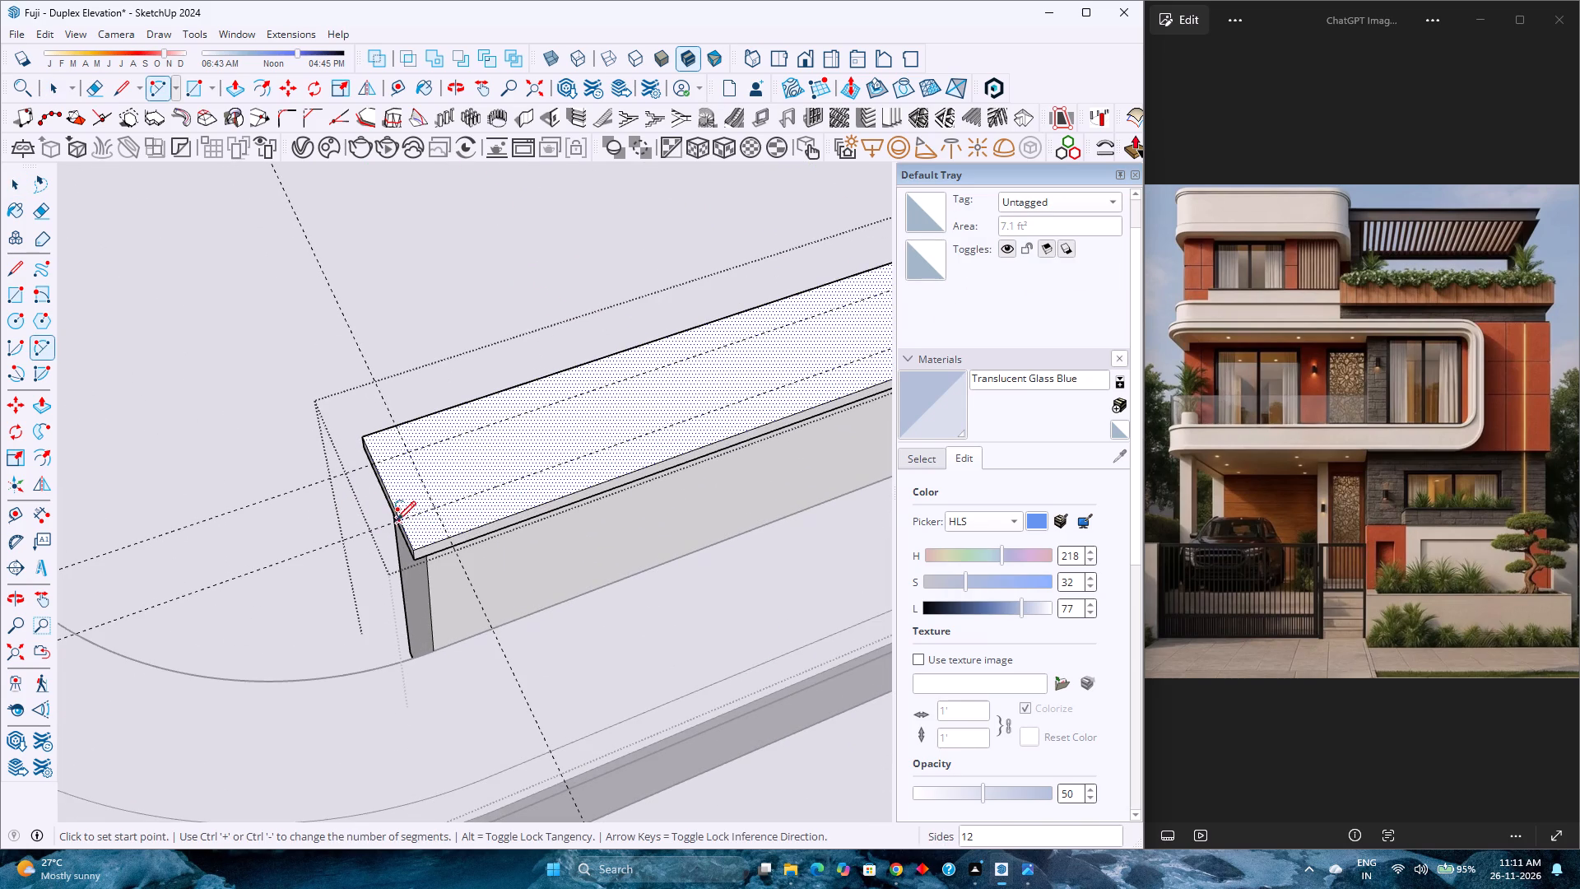
{"action": "left_click", "coordinate": [397, 520]}
{"action": "double_click", "coordinate": [451, 533]}
{"action": "key", "text": "space"}
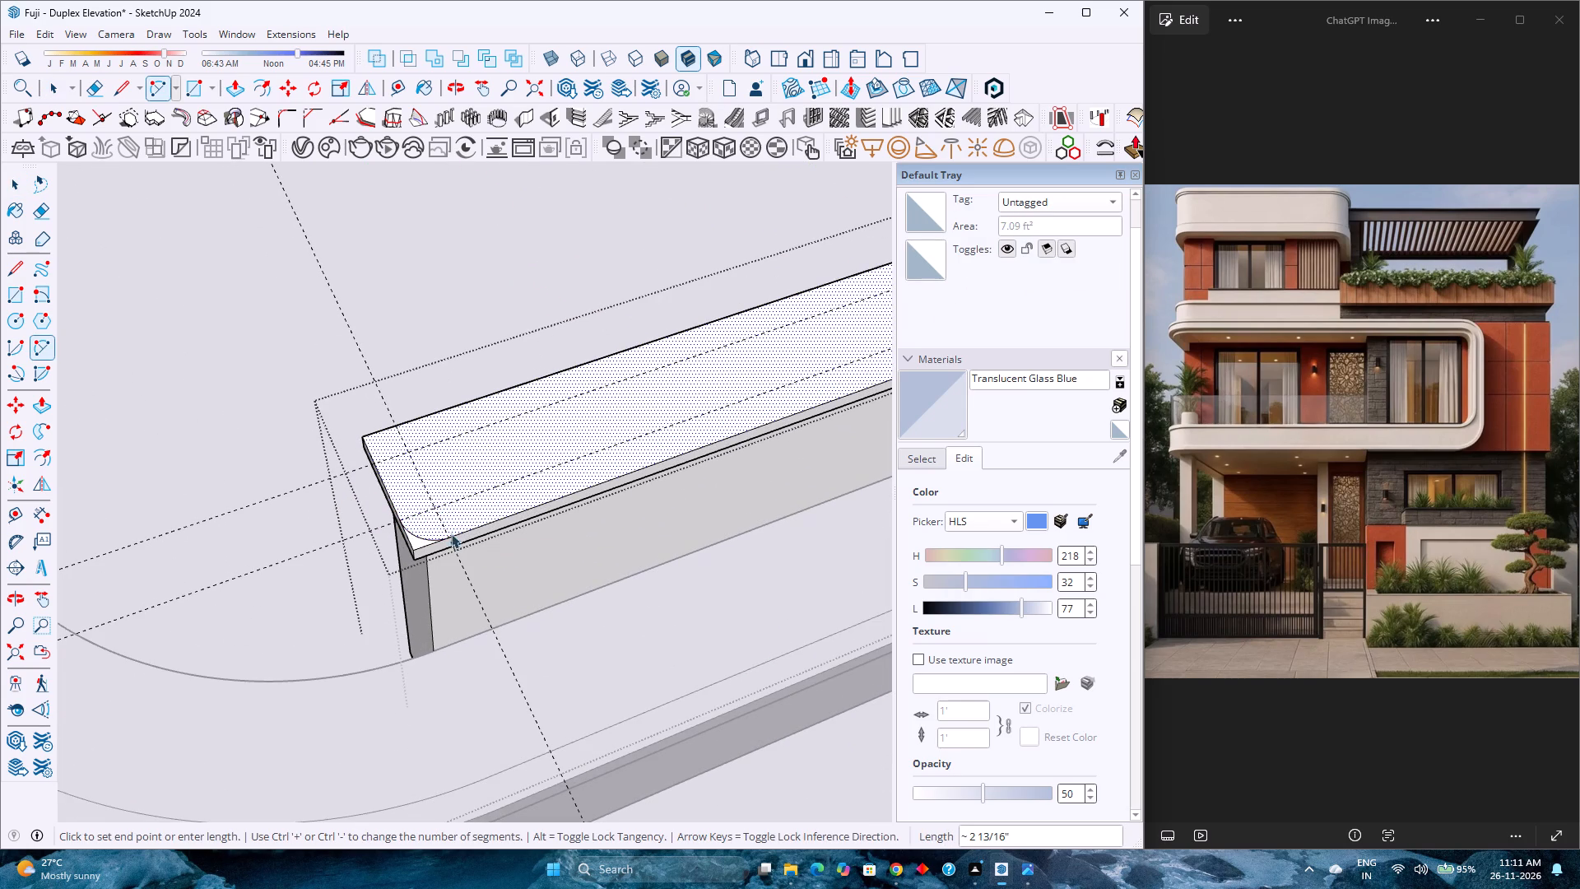
Set the segment count of the near end's front corner arc to 40.
{"action": "left_click", "coordinate": [419, 535]}
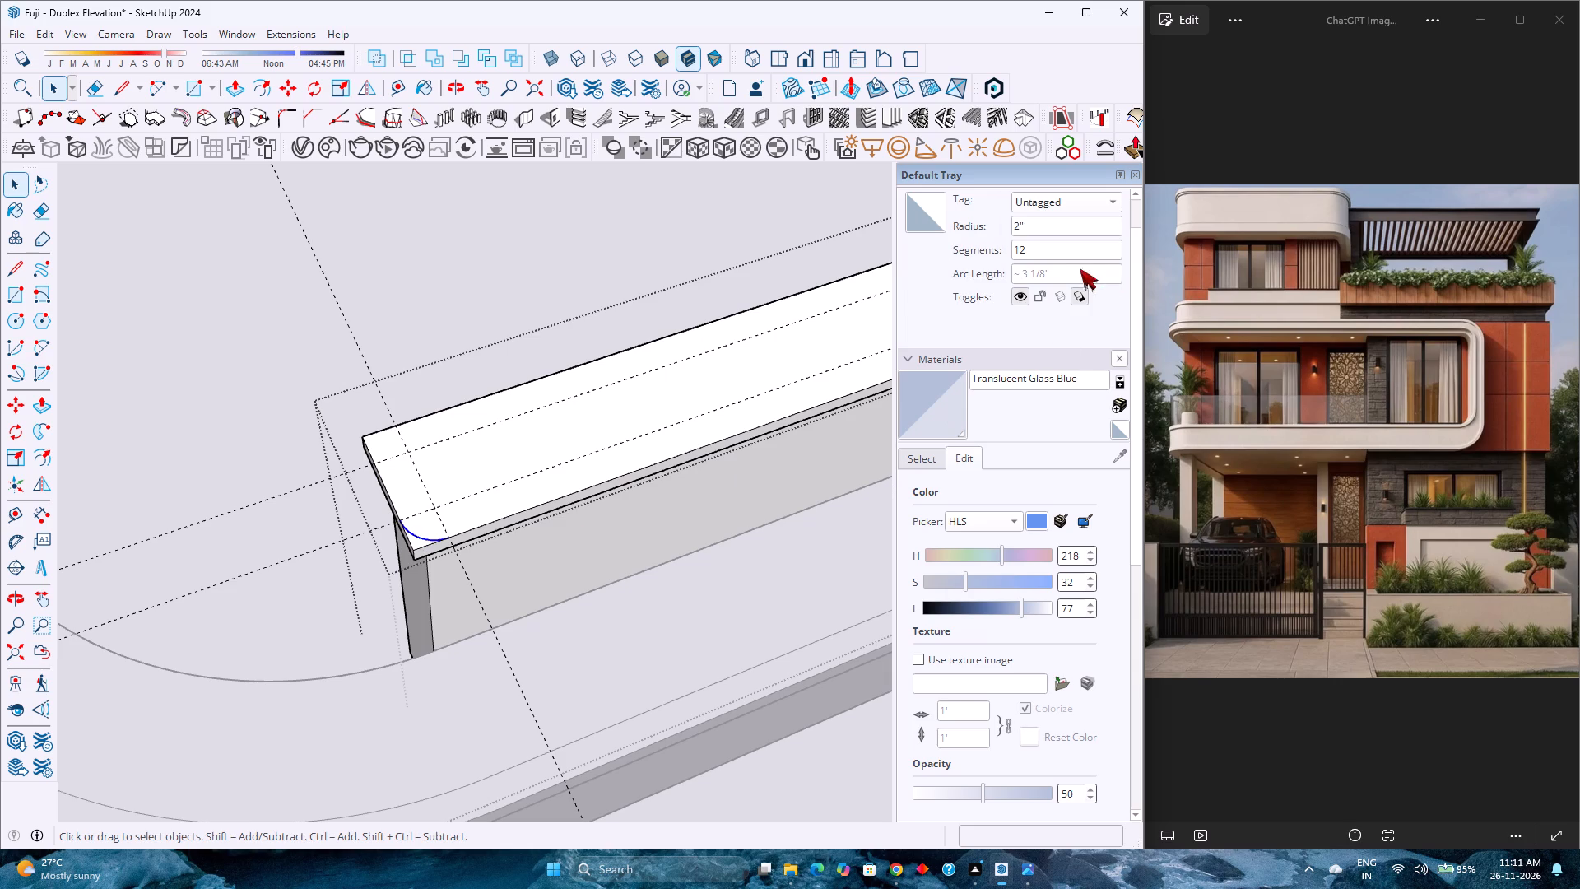
{"action": "double_click", "coordinate": [1063, 253]}
{"action": "key", "text": "4"}
{"action": "key", "text": "0"}
{"action": "key", "text": "Return"}
Draw a 2" radius tangent arc across the back corner of the cap's top face at the near end.
{"action": "key", "text": "a"}
{"action": "left_click", "coordinate": [389, 459]}
{"action": "key", "text": "a"}
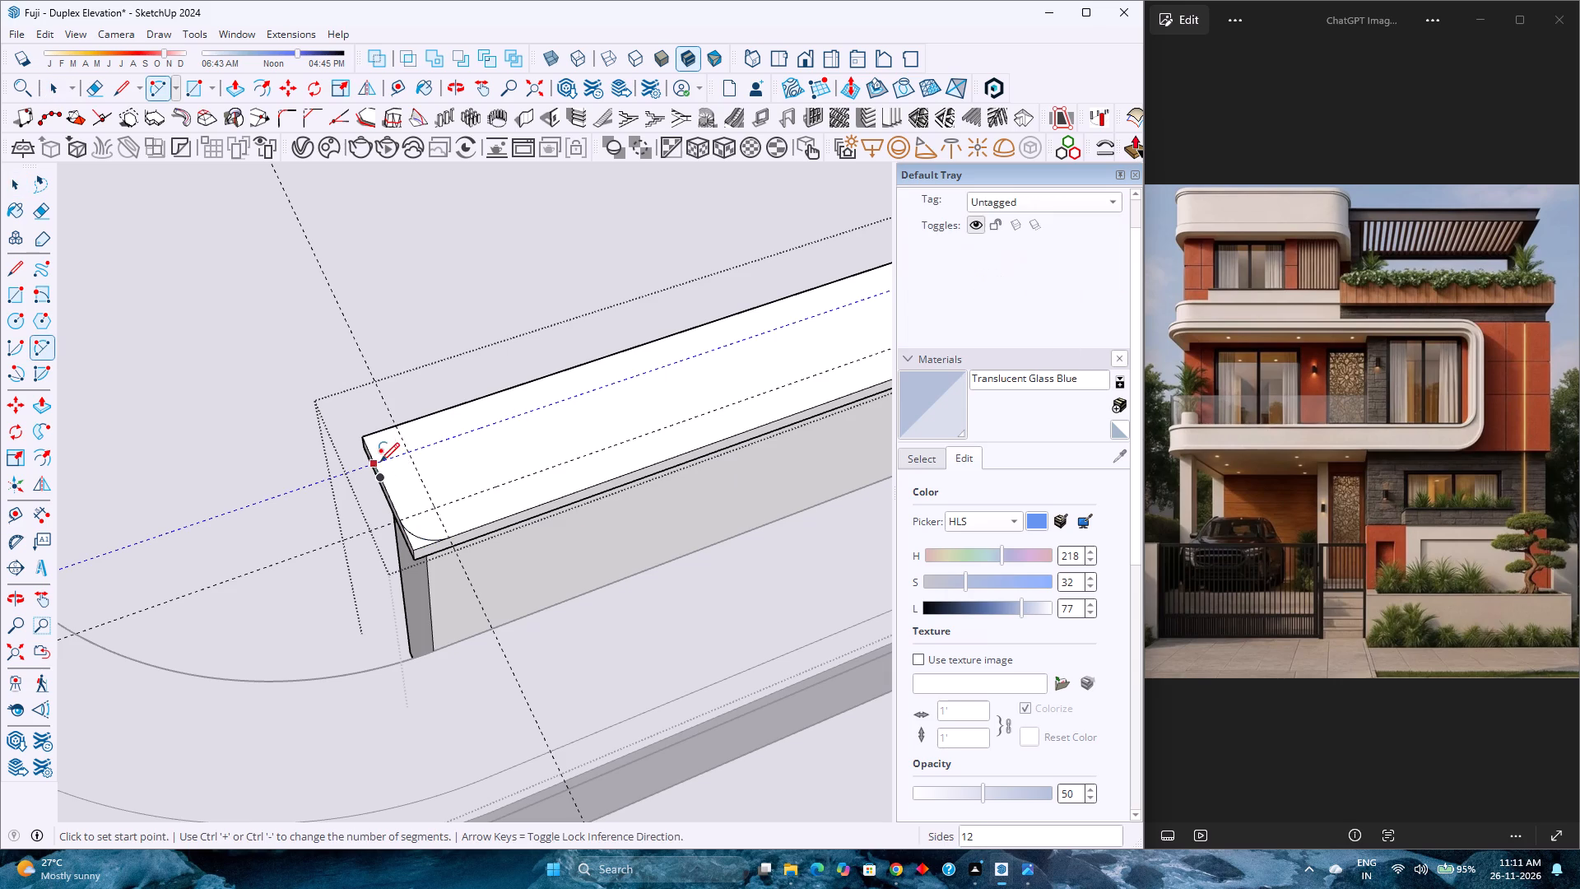
{"action": "scroll", "coordinate": [377, 458], "scroll_direction": "up", "scroll_amount": 8}
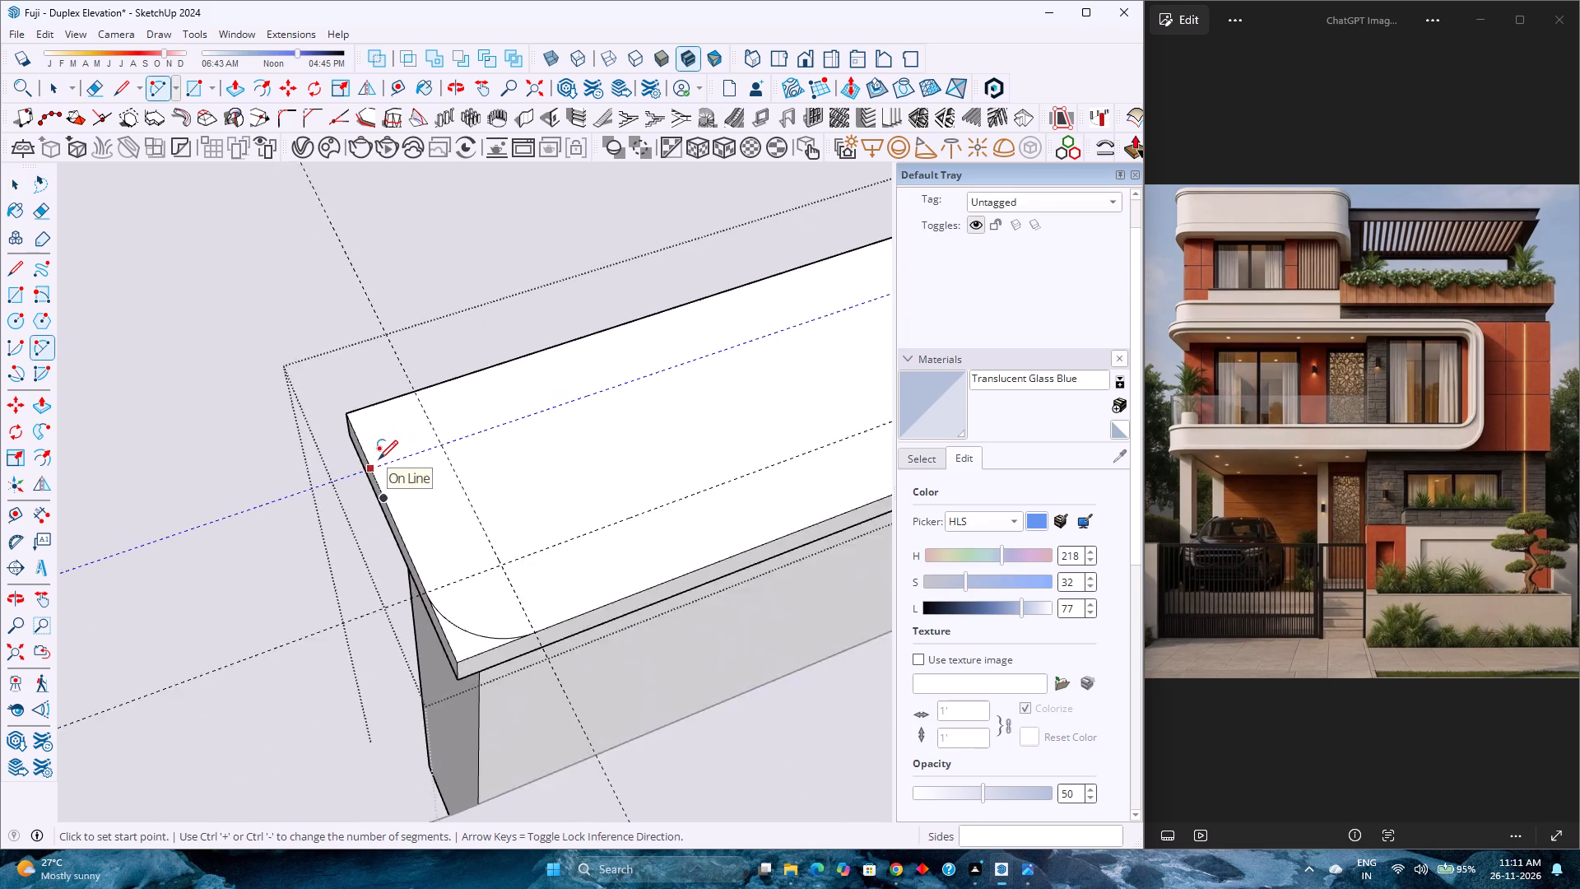
{"action": "scroll", "coordinate": [379, 459], "scroll_direction": "up", "scroll_amount": 2}
{"action": "left_click", "coordinate": [371, 468]}
{"action": "double_click", "coordinate": [427, 376]}
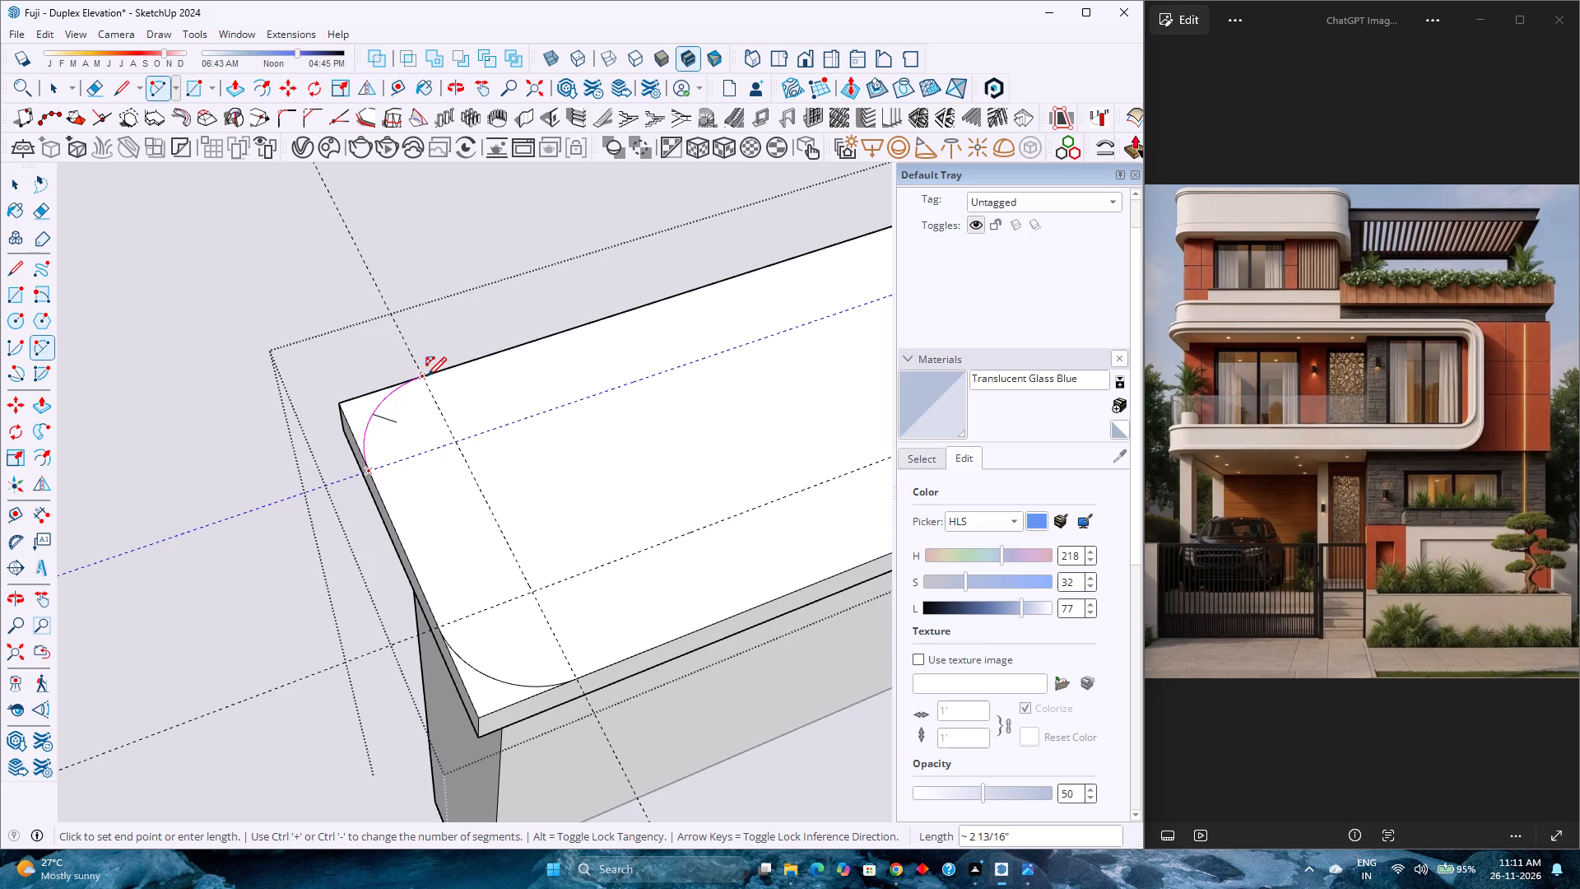
{"action": "key", "text": "space"}
Set the segment count of the near end's back corner arc on the cap to 40.
{"action": "left_click", "coordinate": [387, 398]}
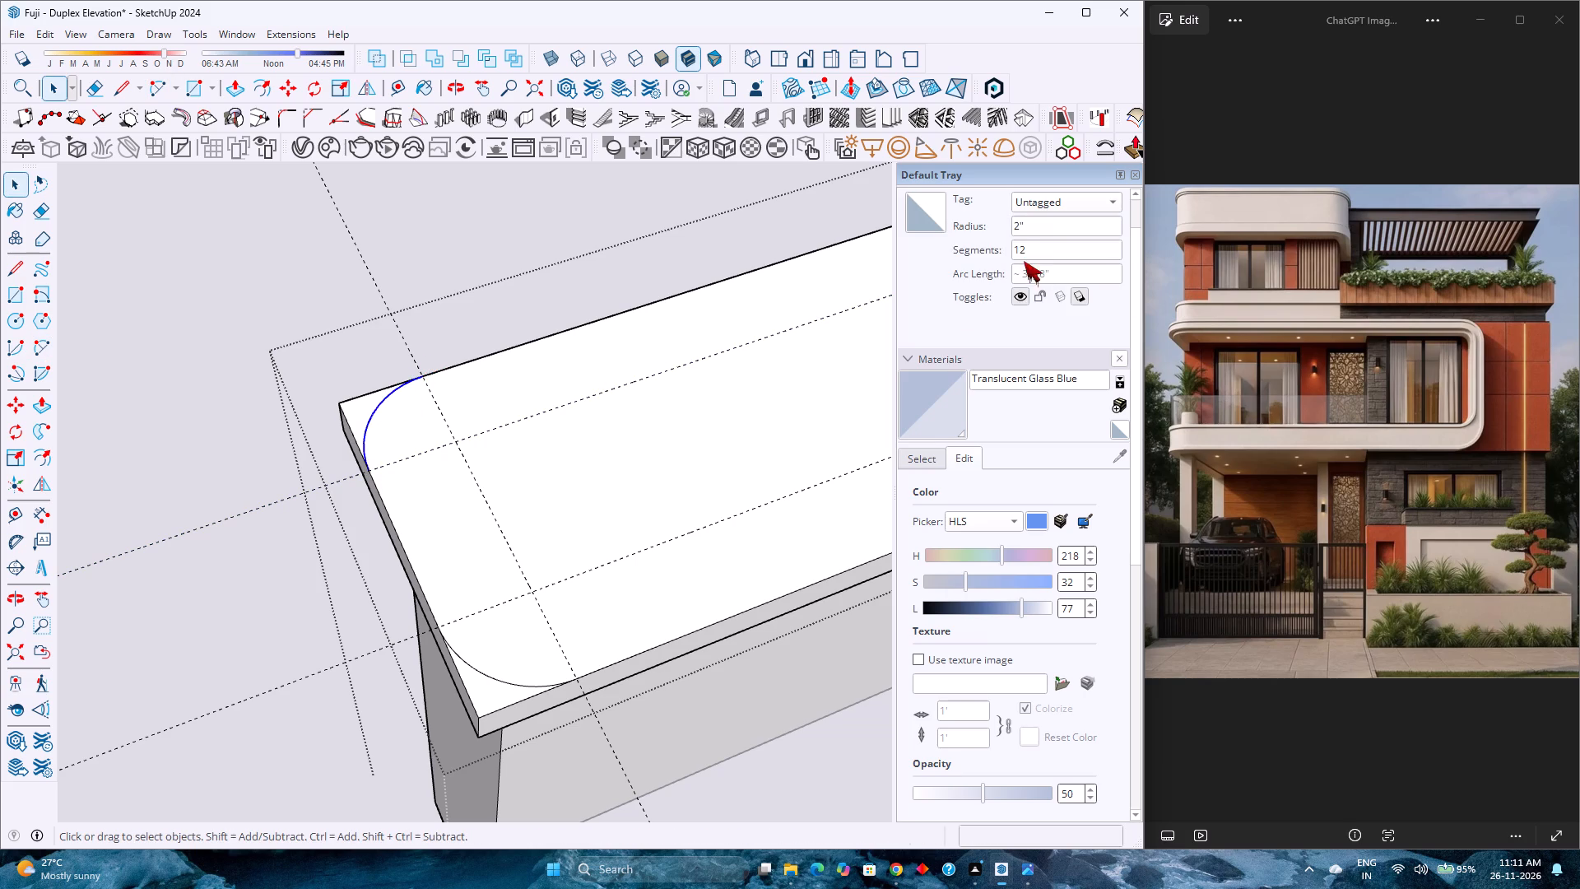
{"action": "double_click", "coordinate": [1050, 252]}
{"action": "key", "text": "4"}
{"action": "key", "text": "0"}
{"action": "key", "text": "Return"}
Push the two corner faces outside the arcs at the cap's near end down 1" to round its corners.
{"action": "key", "text": "p"}
{"action": "left_click", "coordinate": [352, 410]}
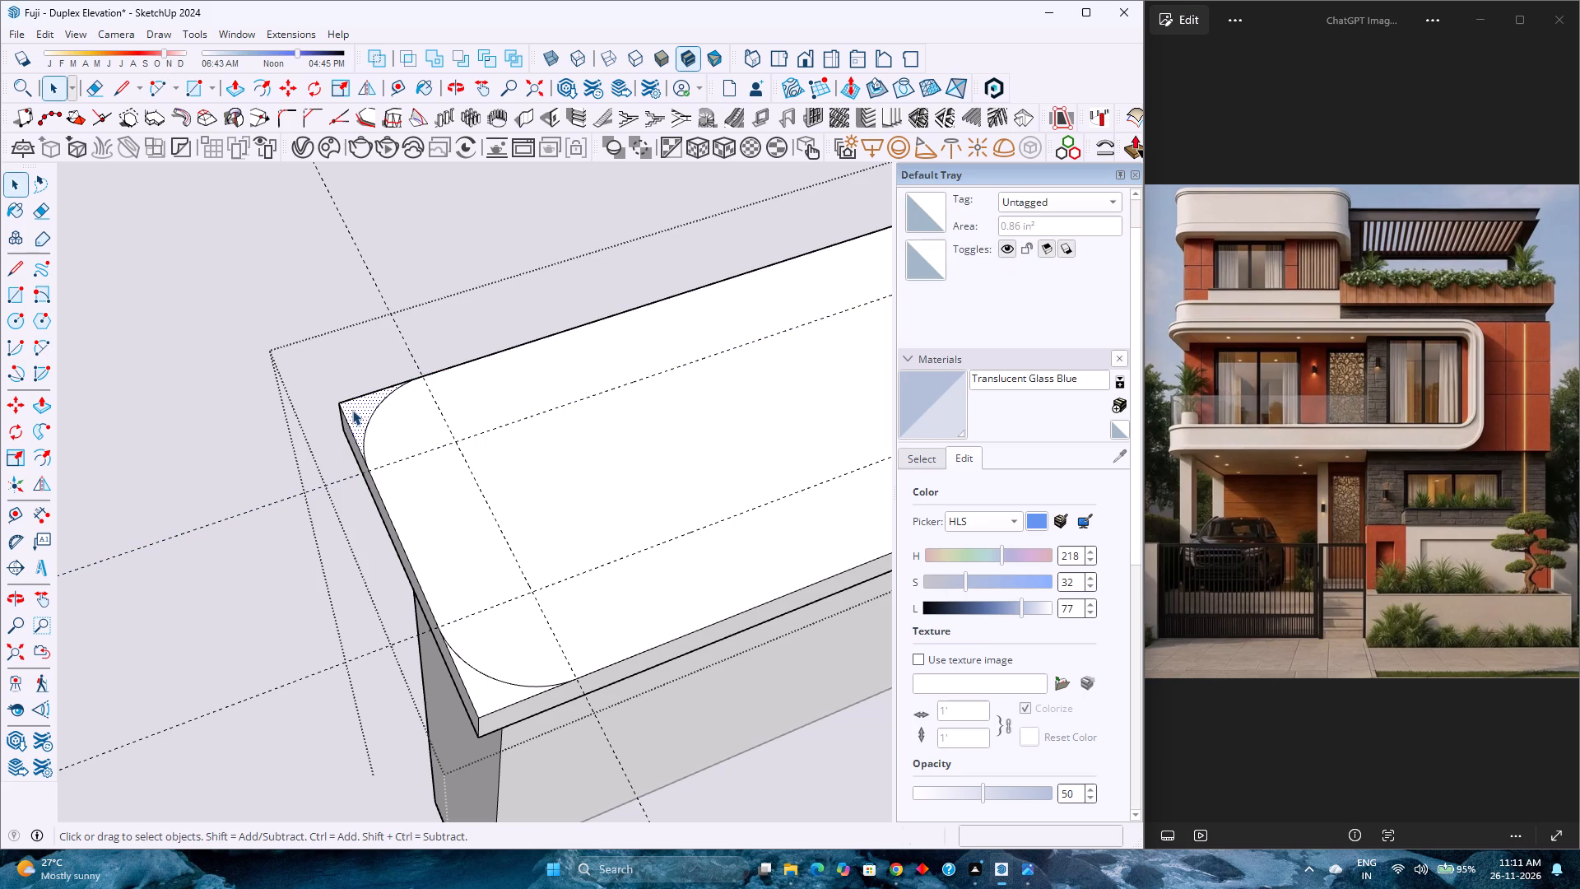
{"action": "key", "text": "p"}
{"action": "left_click", "coordinate": [352, 410]}
{"action": "left_click", "coordinate": [333, 478]}
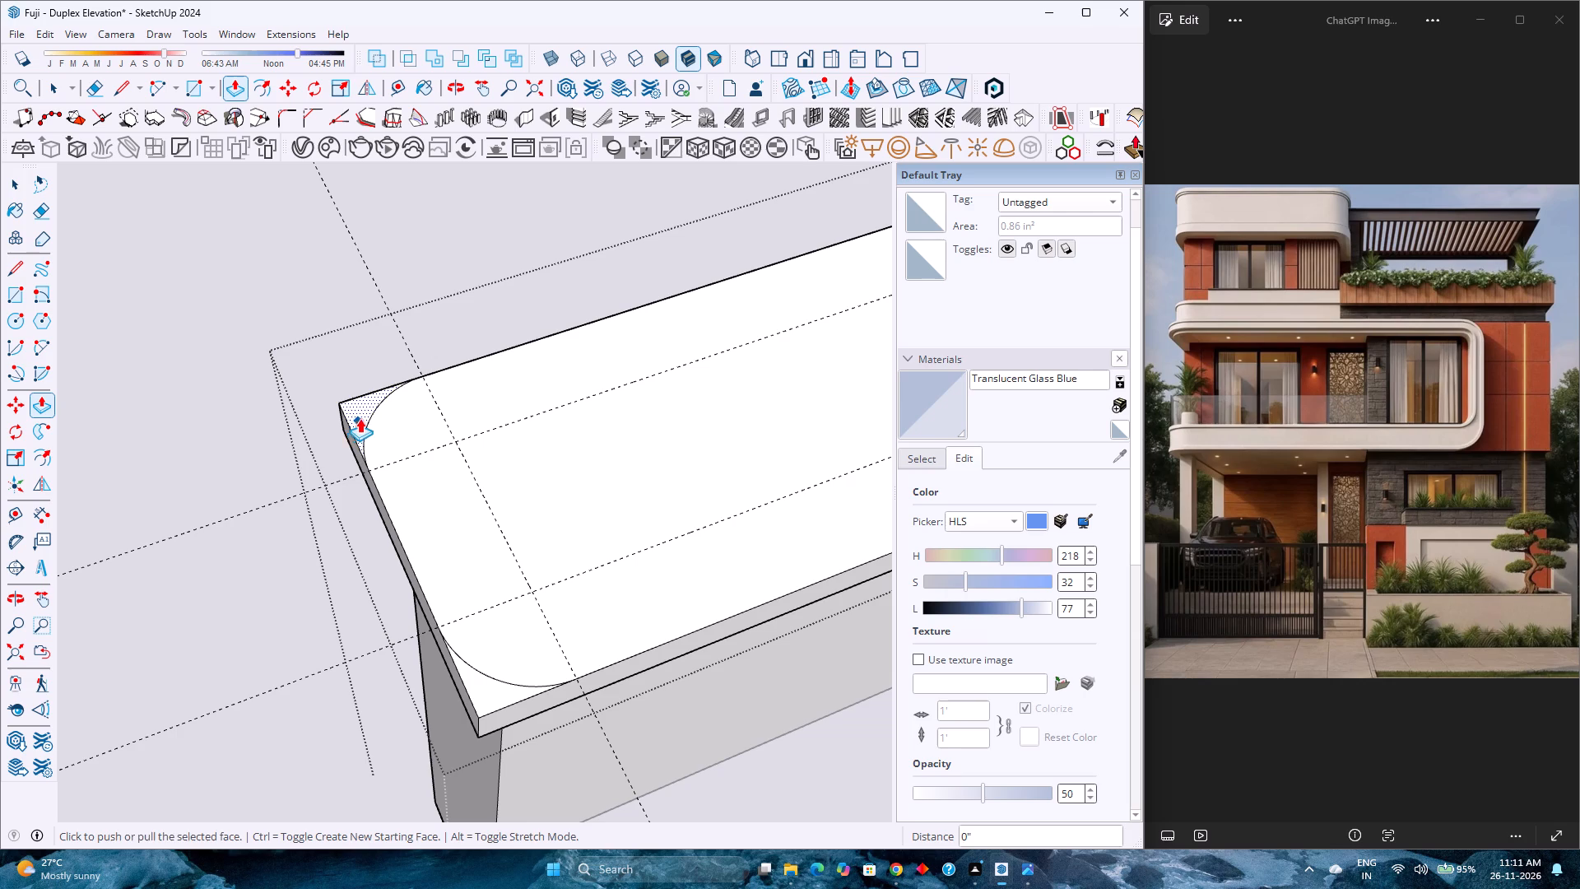
{"action": "left_click", "coordinate": [360, 417]}
{"action": "left_click", "coordinate": [356, 485]}
{"action": "scroll", "coordinate": [350, 495], "scroll_direction": "down", "scroll_amount": 2}
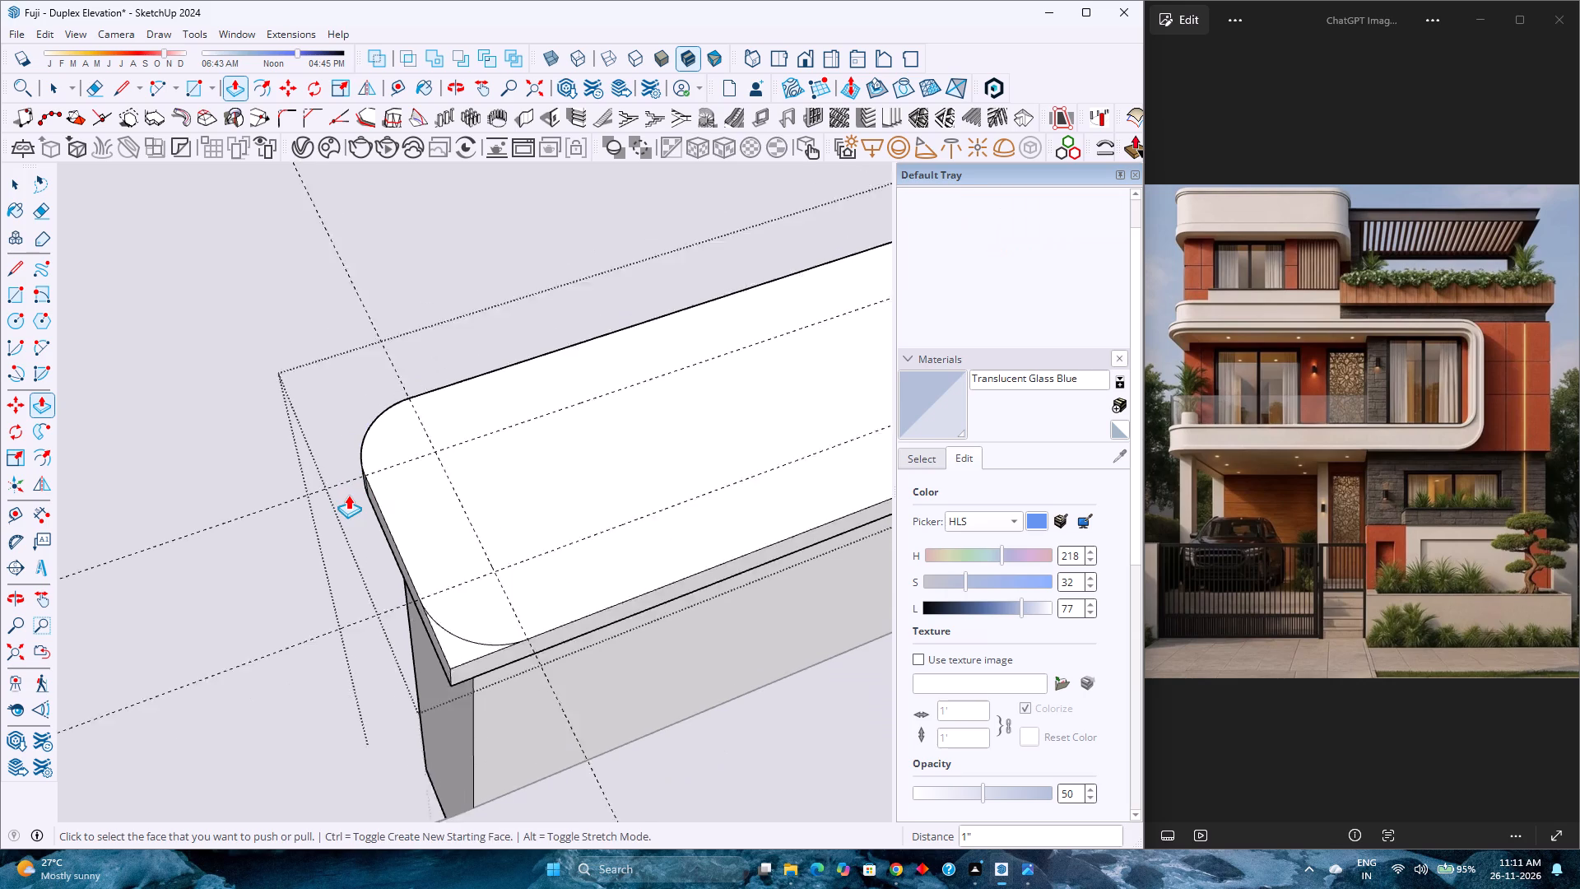
{"action": "scroll", "coordinate": [348, 495], "scroll_direction": "down", "scroll_amount": 2}
{"action": "double_click", "coordinate": [411, 581]}
{"action": "scroll", "coordinate": [376, 579], "scroll_direction": "down", "scroll_amount": 4}
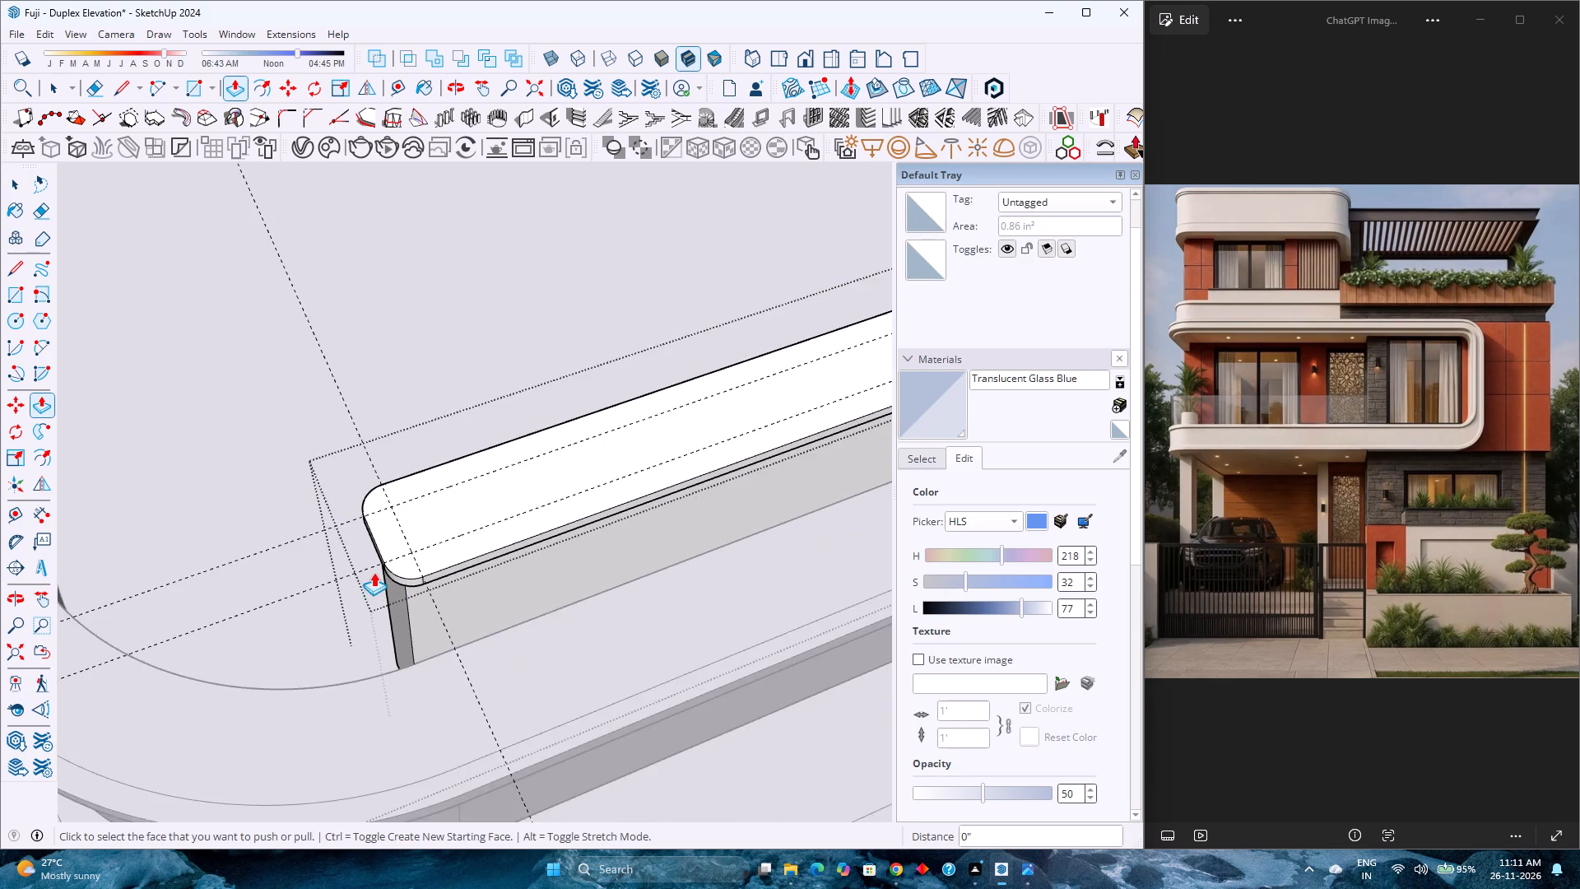
{"action": "scroll", "coordinate": [374, 572], "scroll_direction": "down", "scroll_amount": 2}
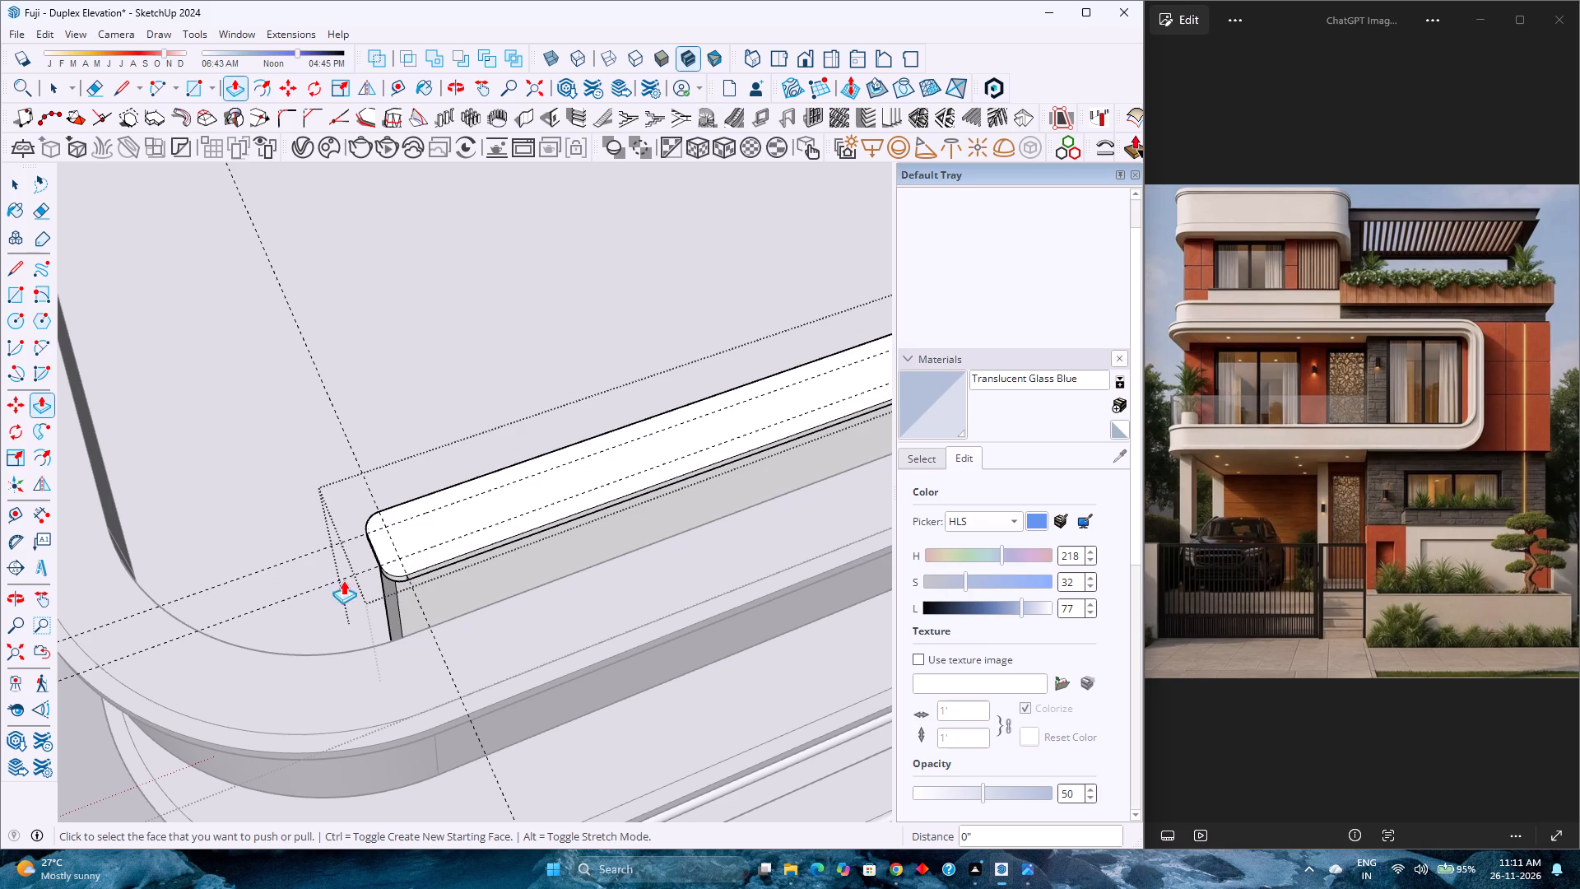
{"action": "scroll", "coordinate": [497, 575], "scroll_direction": "down", "scroll_amount": 9}
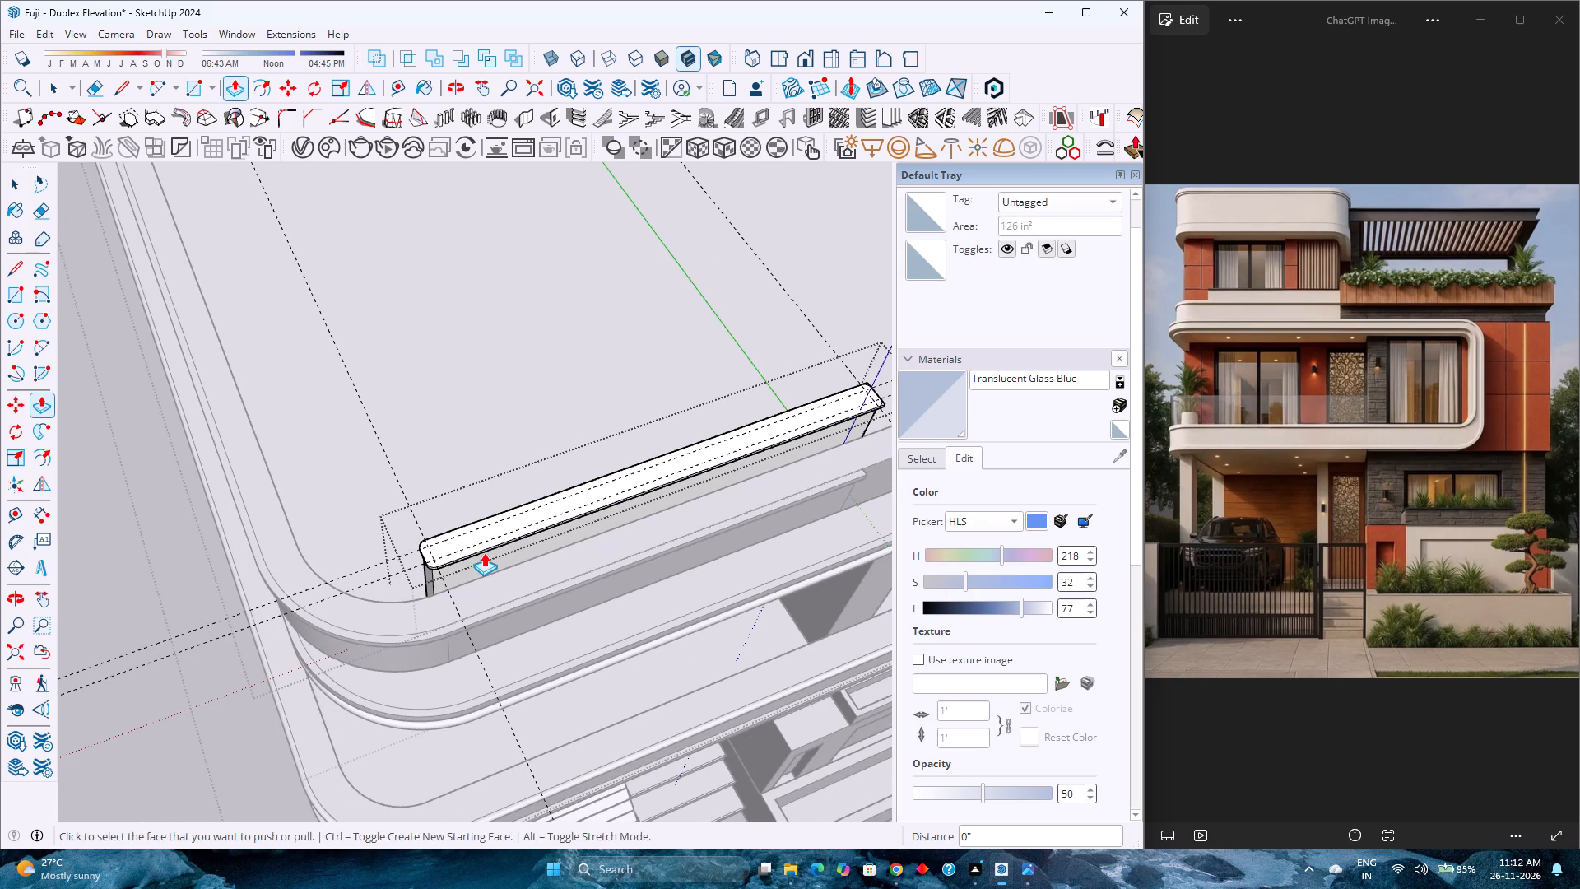
Push the two corner faces outside the arcs at the cap's far end down by the same 1" distance.
{"action": "scroll", "coordinate": [271, 552], "scroll_direction": "down", "scroll_amount": 2}
{"action": "middle_click_drag", "start_coordinate": [558, 545], "coordinate": [221, 561]}
{"action": "scroll", "coordinate": [299, 613], "scroll_direction": "down", "scroll_amount": 4}
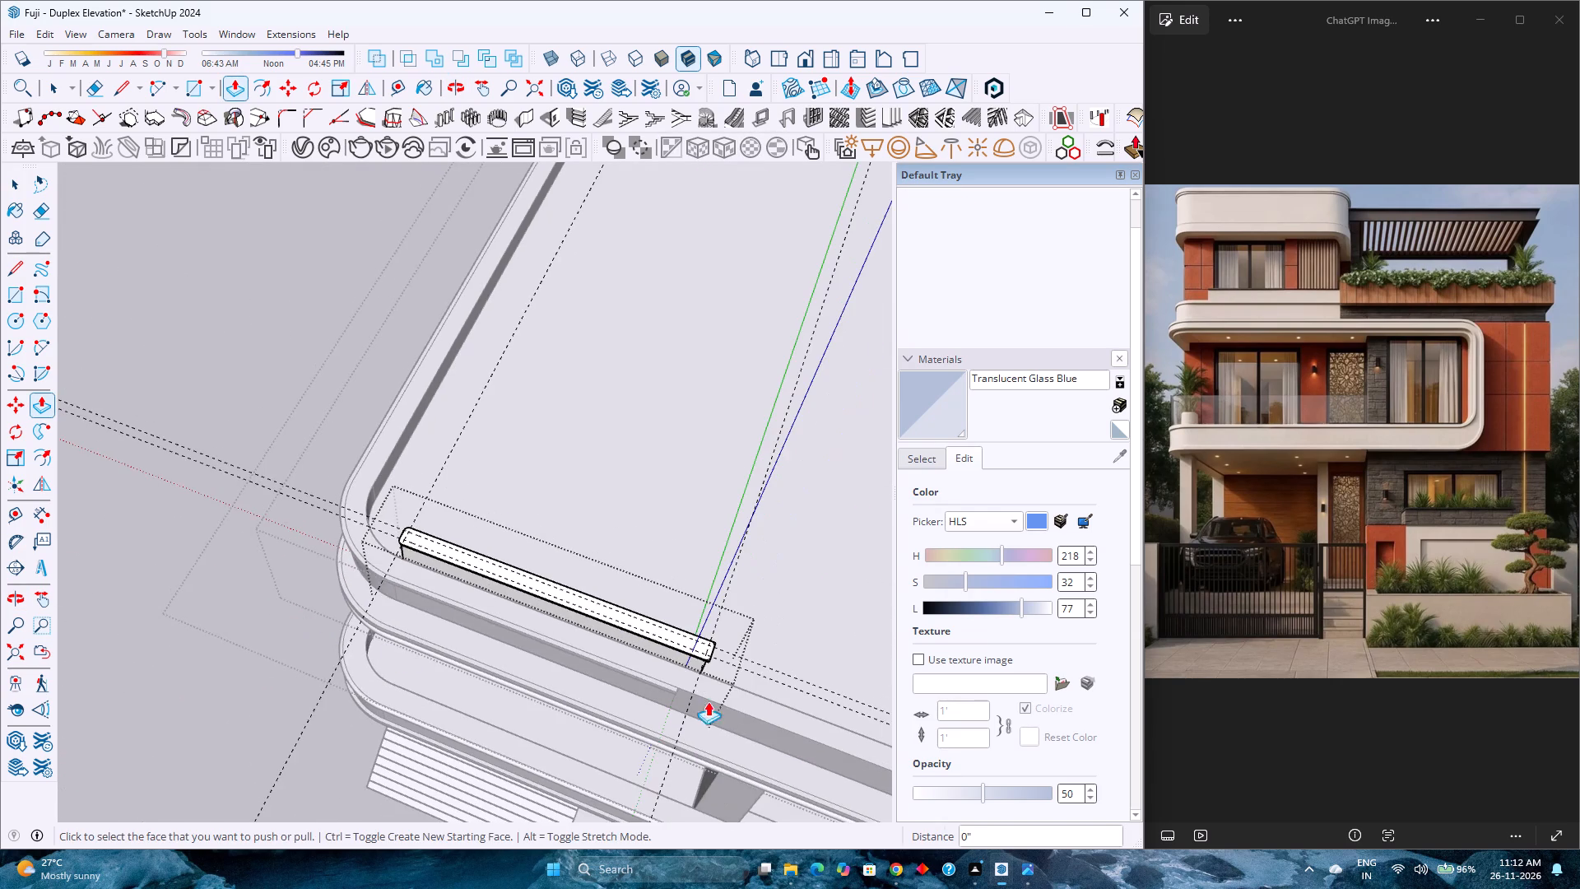
{"action": "scroll", "coordinate": [711, 694], "scroll_direction": "up", "scroll_amount": 16}
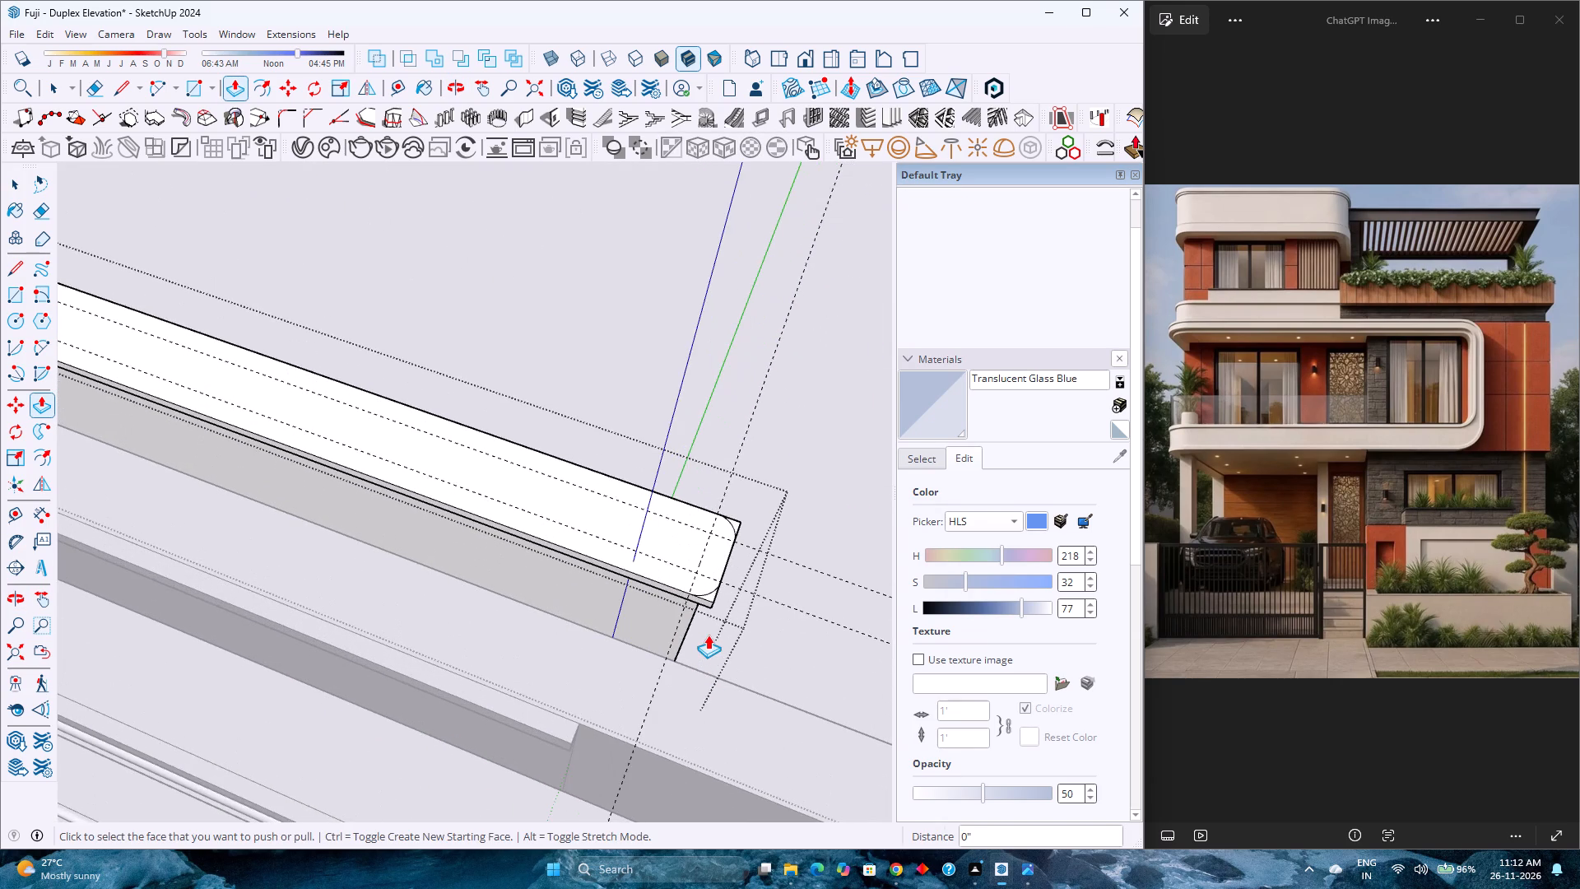
{"action": "scroll", "coordinate": [708, 635], "scroll_direction": "up", "scroll_amount": 5}
{"action": "double_click", "coordinate": [715, 542]}
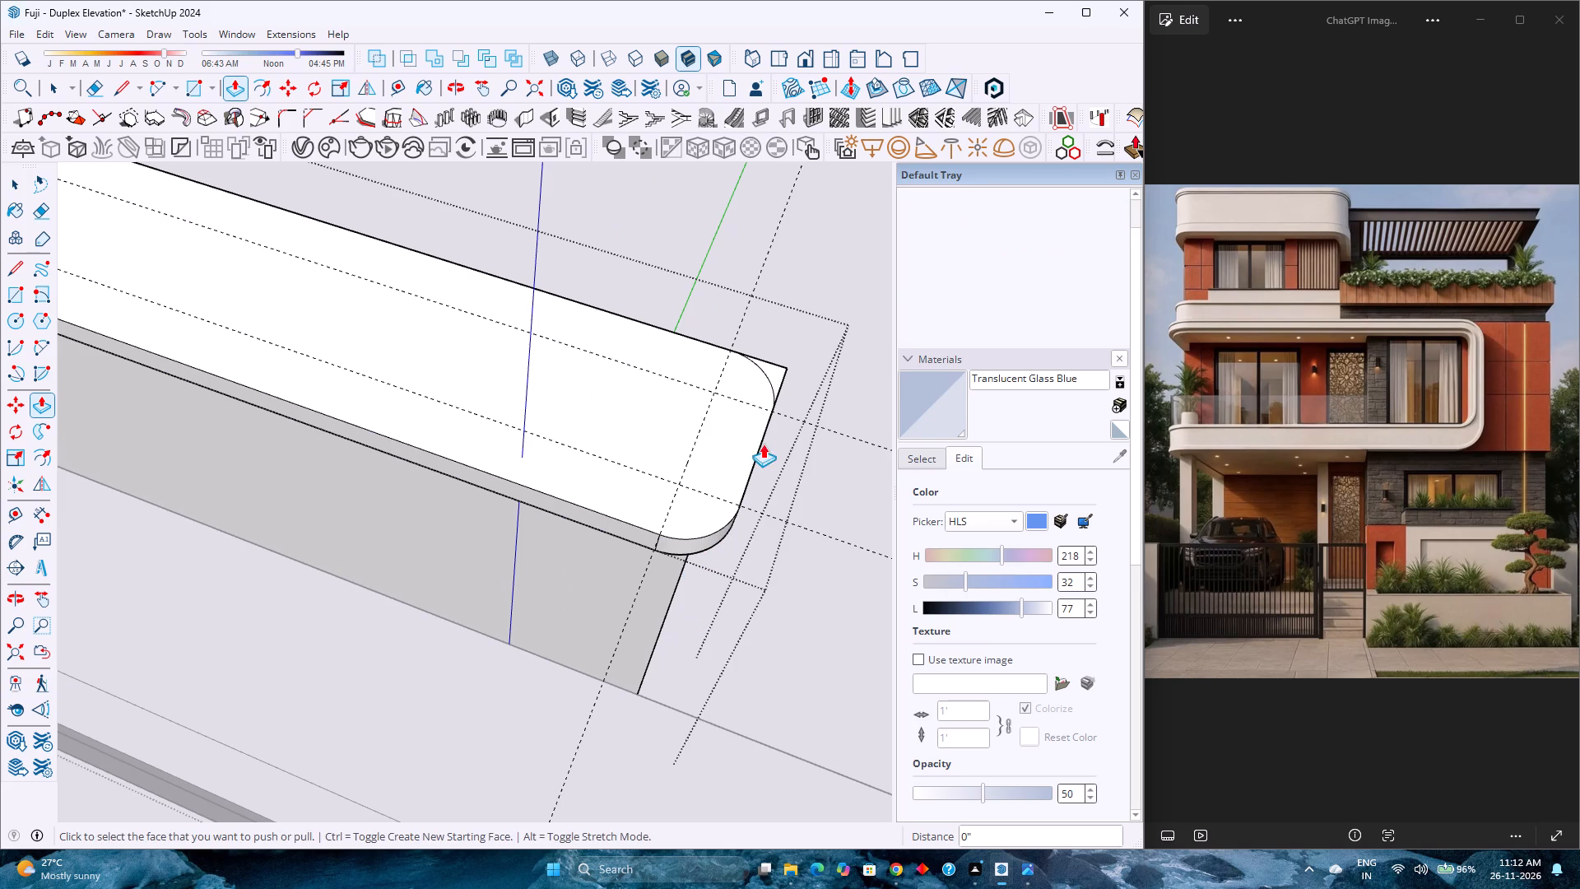
{"action": "double_click", "coordinate": [778, 366]}
{"action": "scroll", "coordinate": [735, 534], "scroll_direction": "down", "scroll_amount": 2}
{"action": "middle_click_drag", "start_coordinate": [733, 538], "coordinate": [683, 492]}
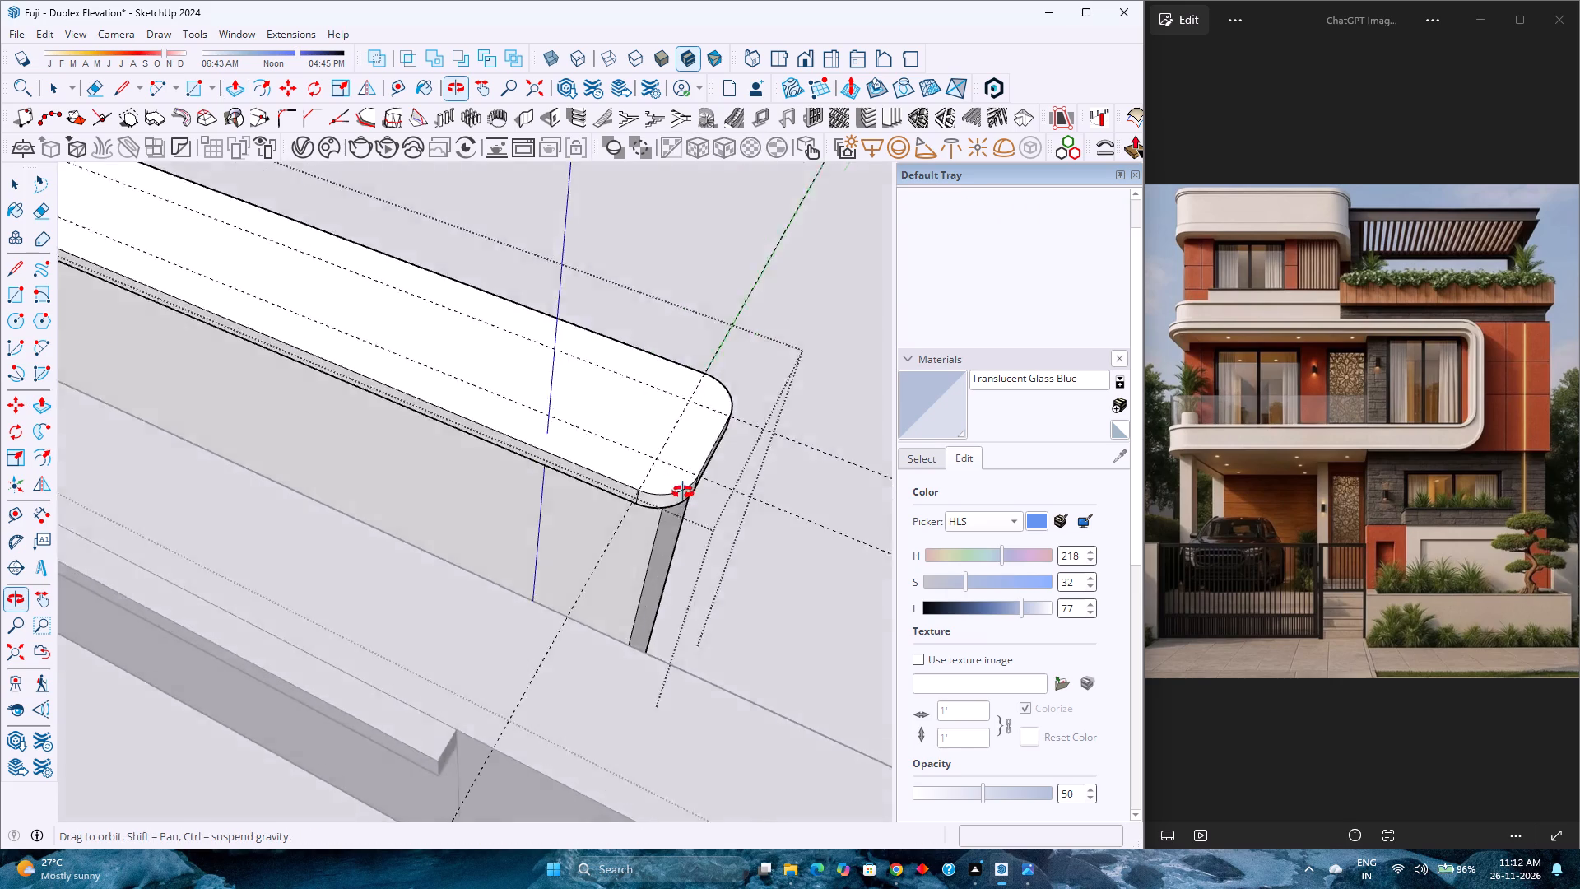
{"action": "middle_click_drag", "start_coordinate": [683, 492], "coordinate": [670, 542]}
{"action": "middle_click", "coordinate": [670, 542]}
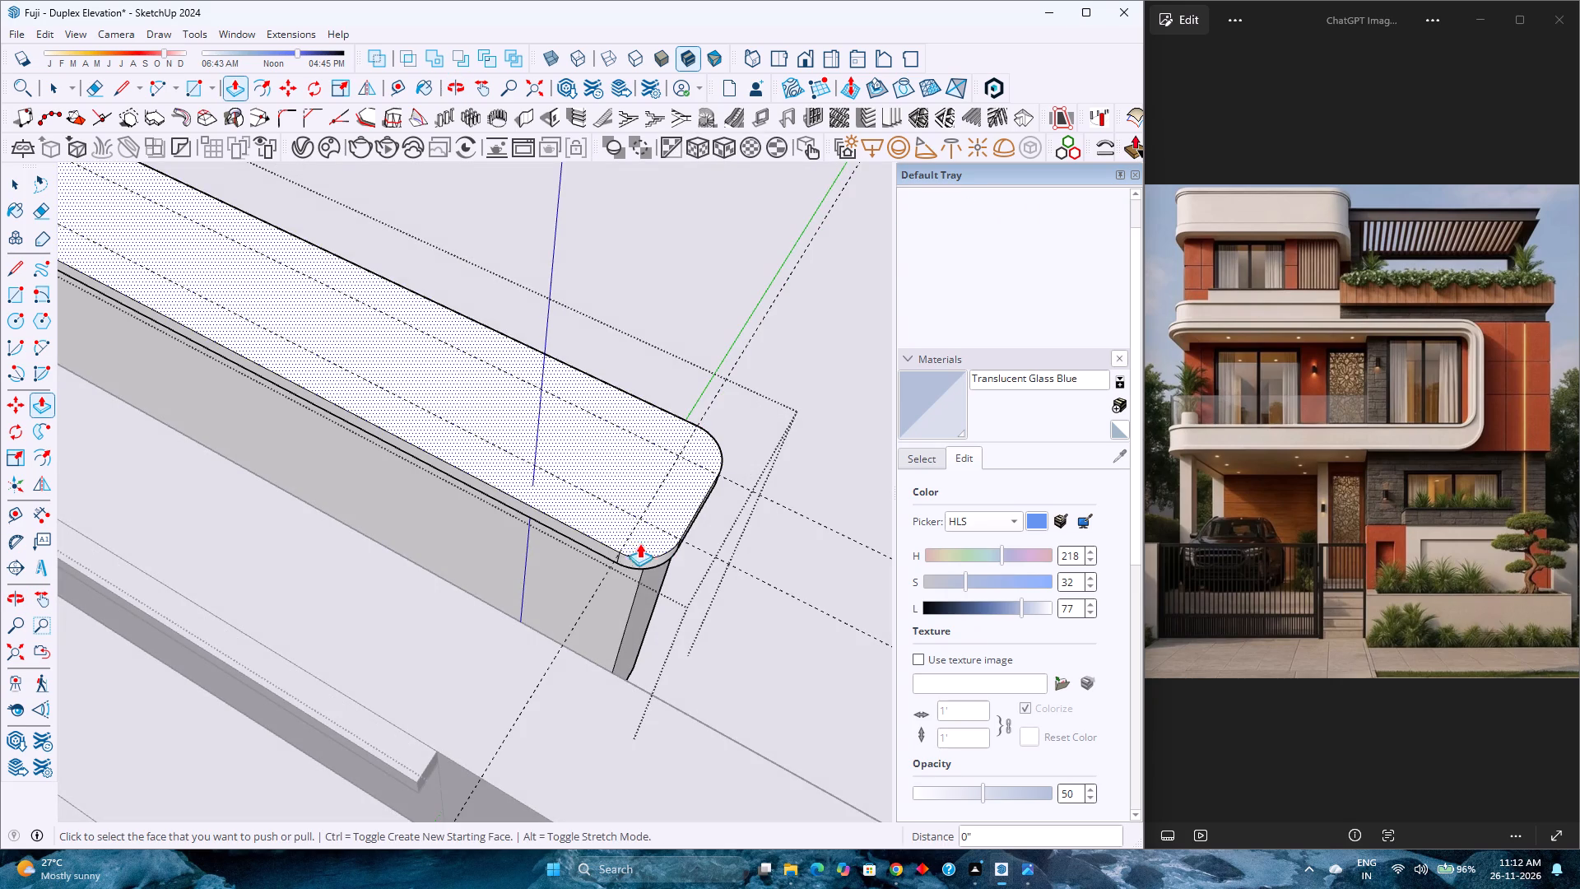
{"action": "key", "text": "space"}
{"action": "scroll", "coordinate": [615, 538], "scroll_direction": "down", "scroll_amount": 4}
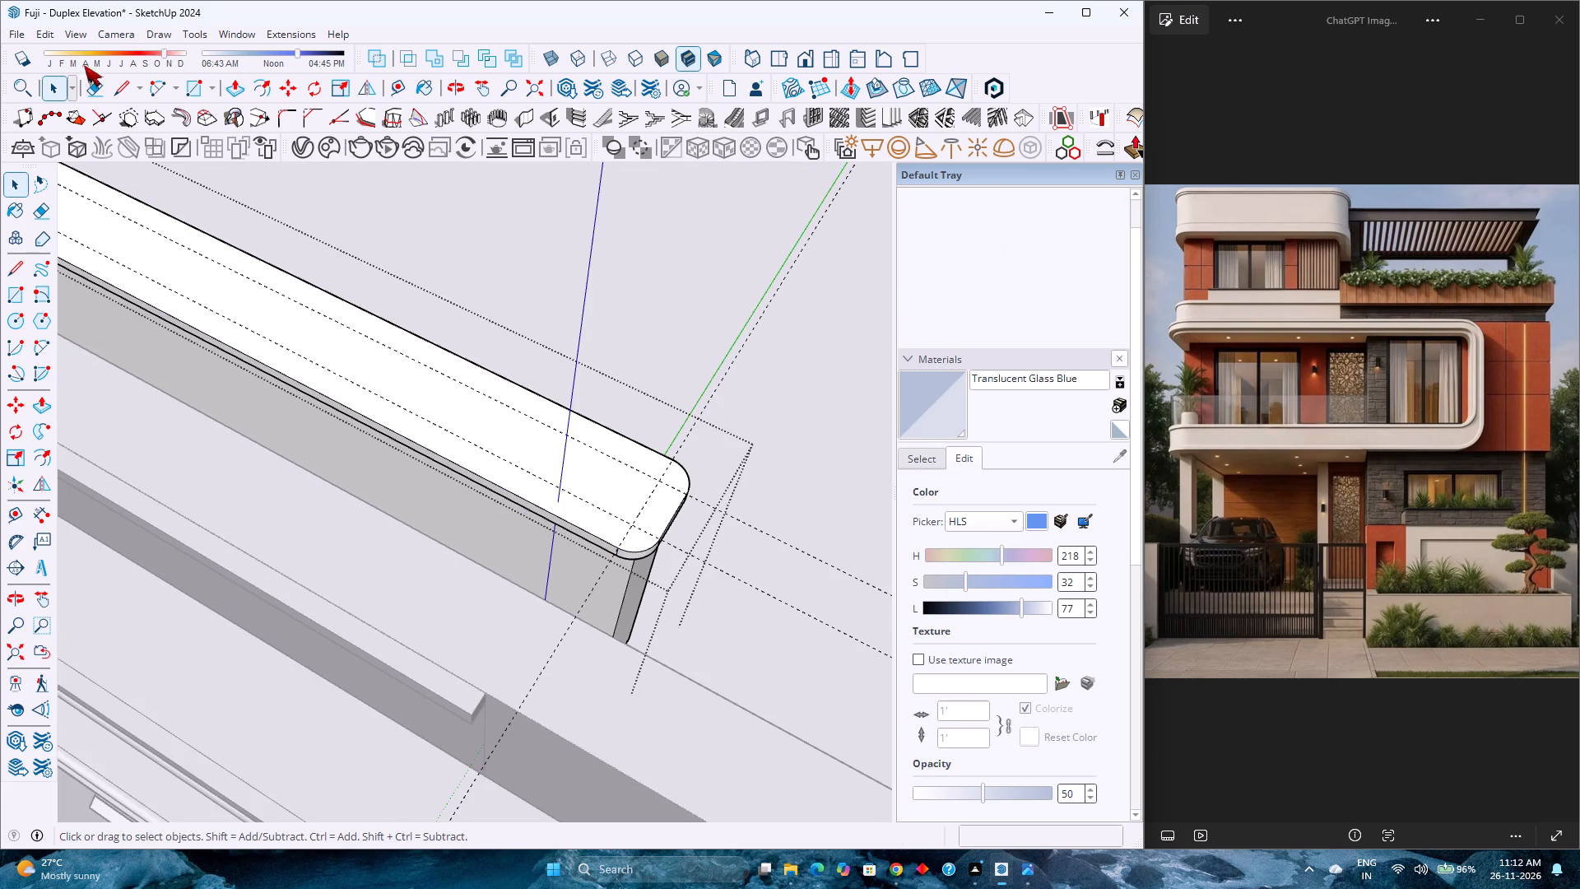
Delete all construction guides from the model.
{"action": "left_click", "coordinate": [39, 35]}
{"action": "left_click", "coordinate": [74, 203]}
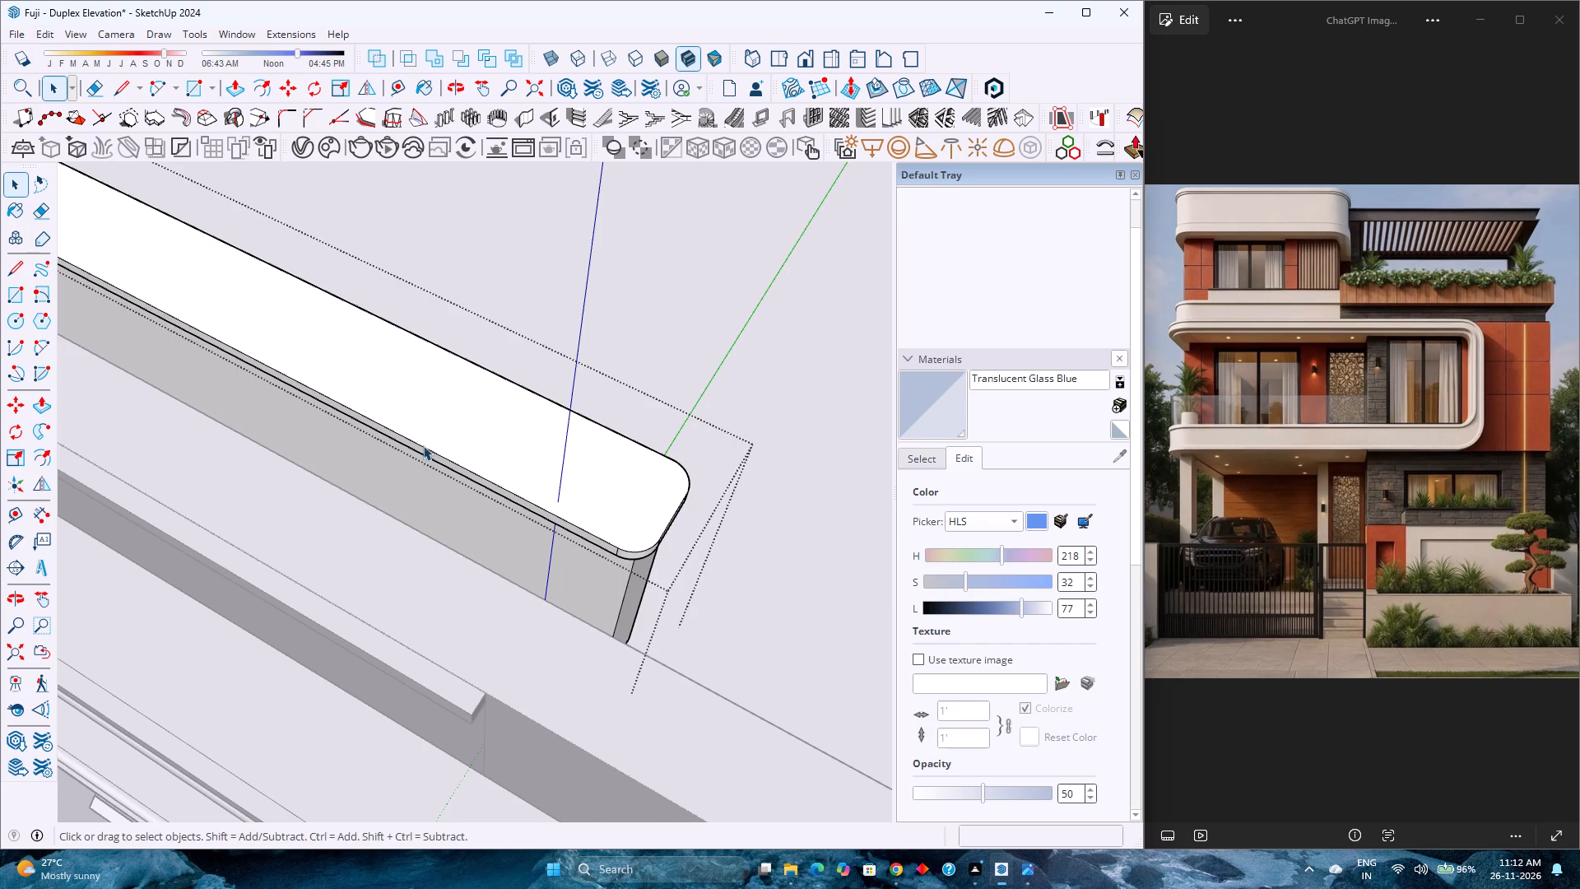
Extrude the underside face of the cap's overhanging rim 1" downward and leave the block's group.
{"action": "scroll", "coordinate": [423, 445], "scroll_direction": "down", "scroll_amount": 3}
{"action": "middle_click_drag", "start_coordinate": [417, 468], "coordinate": [614, 246]}
{"action": "middle_click", "coordinate": [616, 246]}
{"action": "scroll", "coordinate": [541, 396], "scroll_direction": "down", "scroll_amount": 3}
{"action": "middle_click_drag", "start_coordinate": [466, 477], "coordinate": [734, 296]}
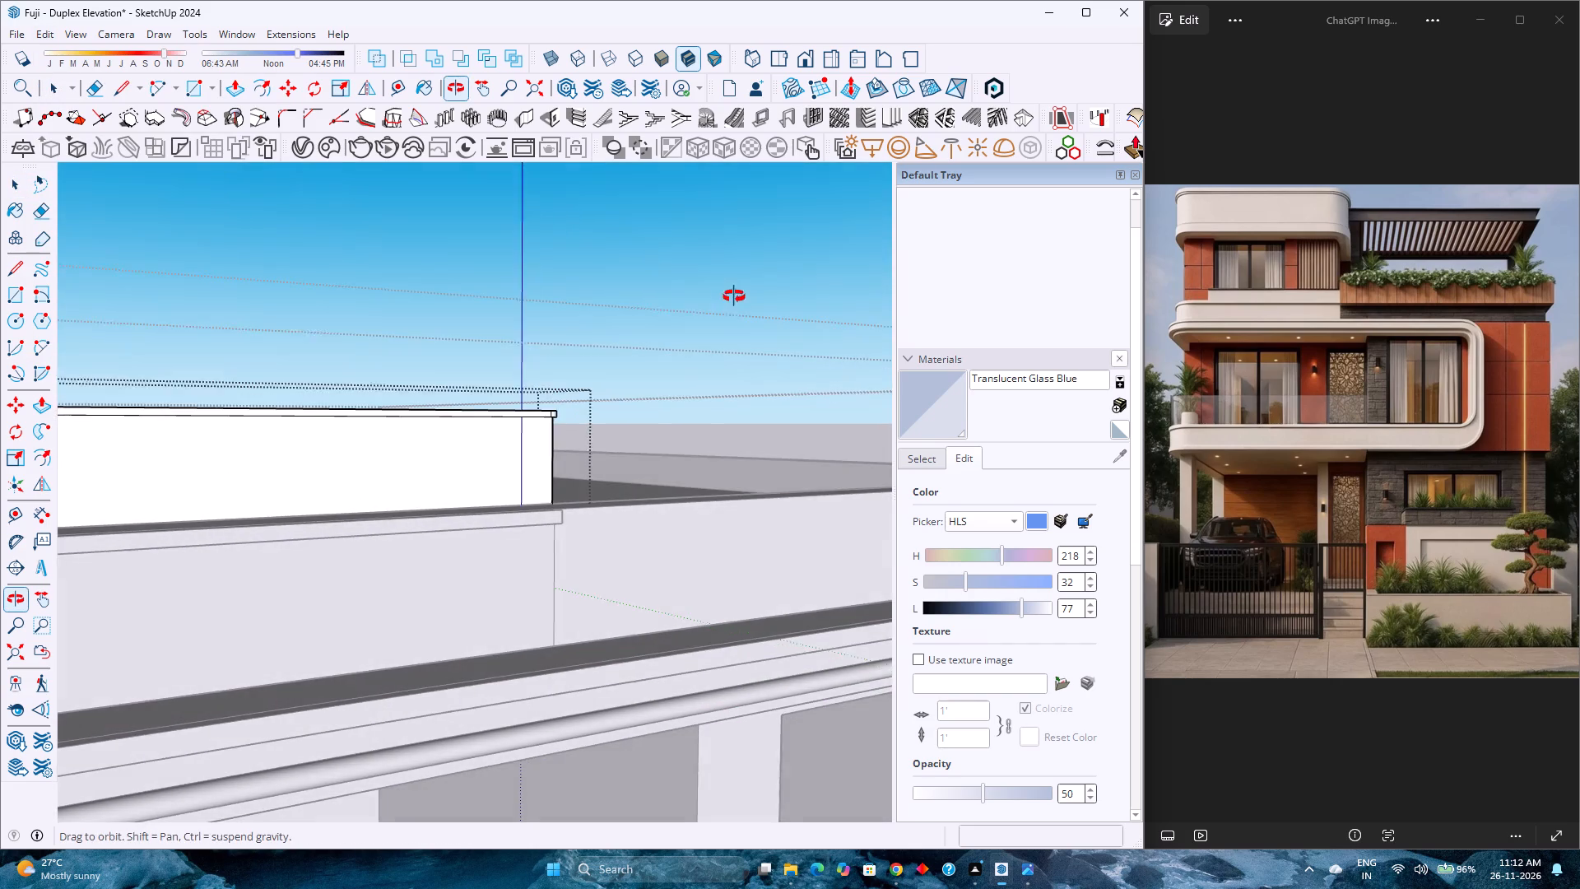
{"action": "middle_click_drag", "start_coordinate": [734, 296], "coordinate": [737, 296]}
{"action": "scroll", "coordinate": [584, 359], "scroll_direction": "down", "scroll_amount": 14}
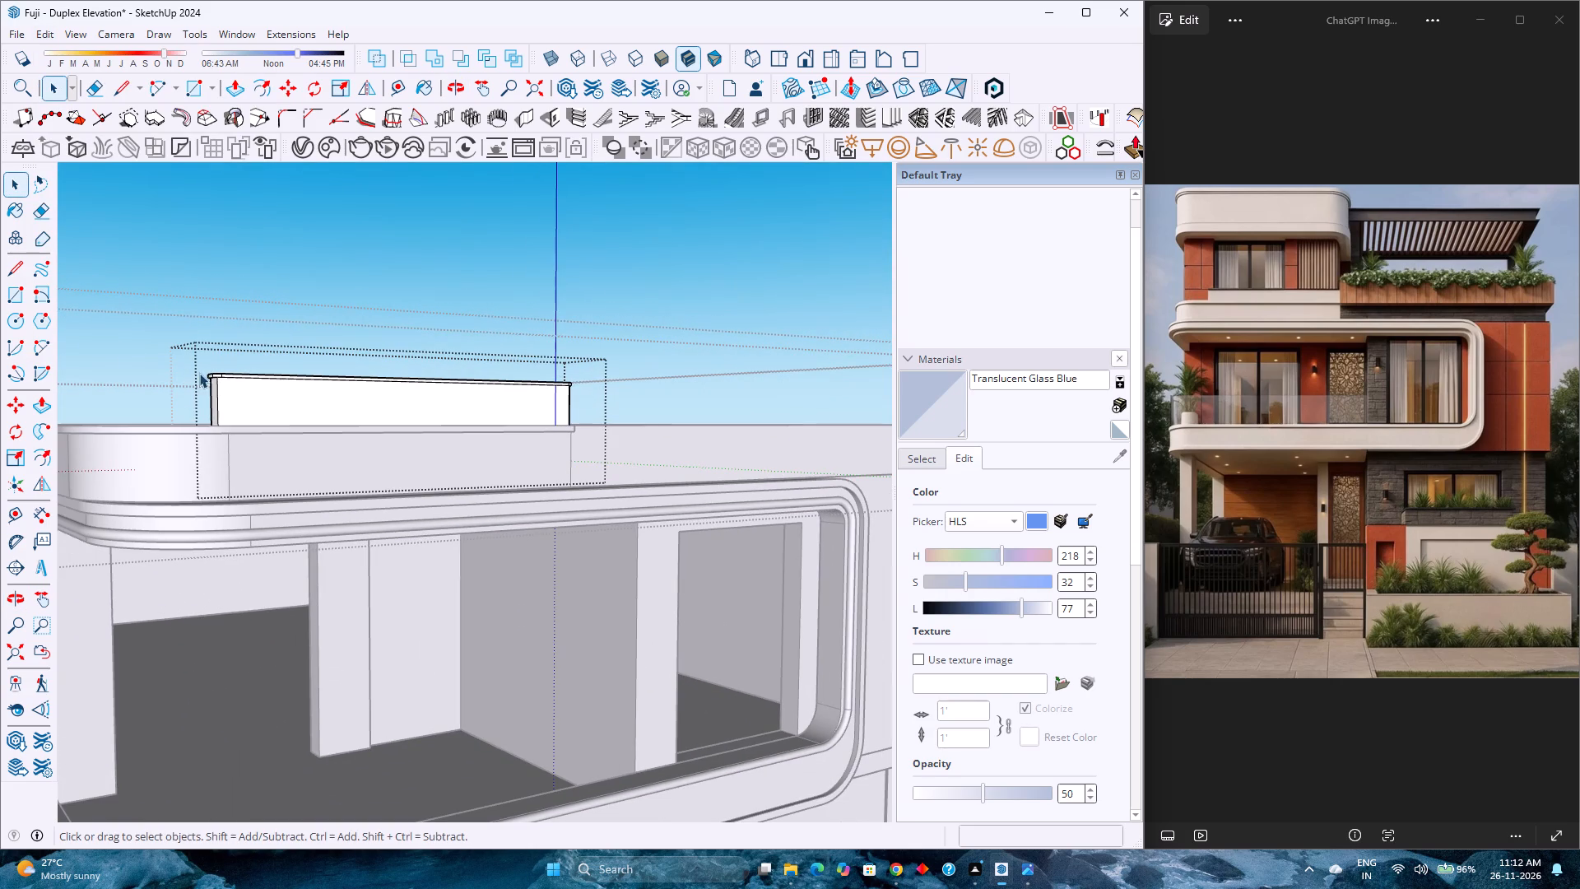
{"action": "scroll", "coordinate": [288, 352], "scroll_direction": "up", "scroll_amount": 15}
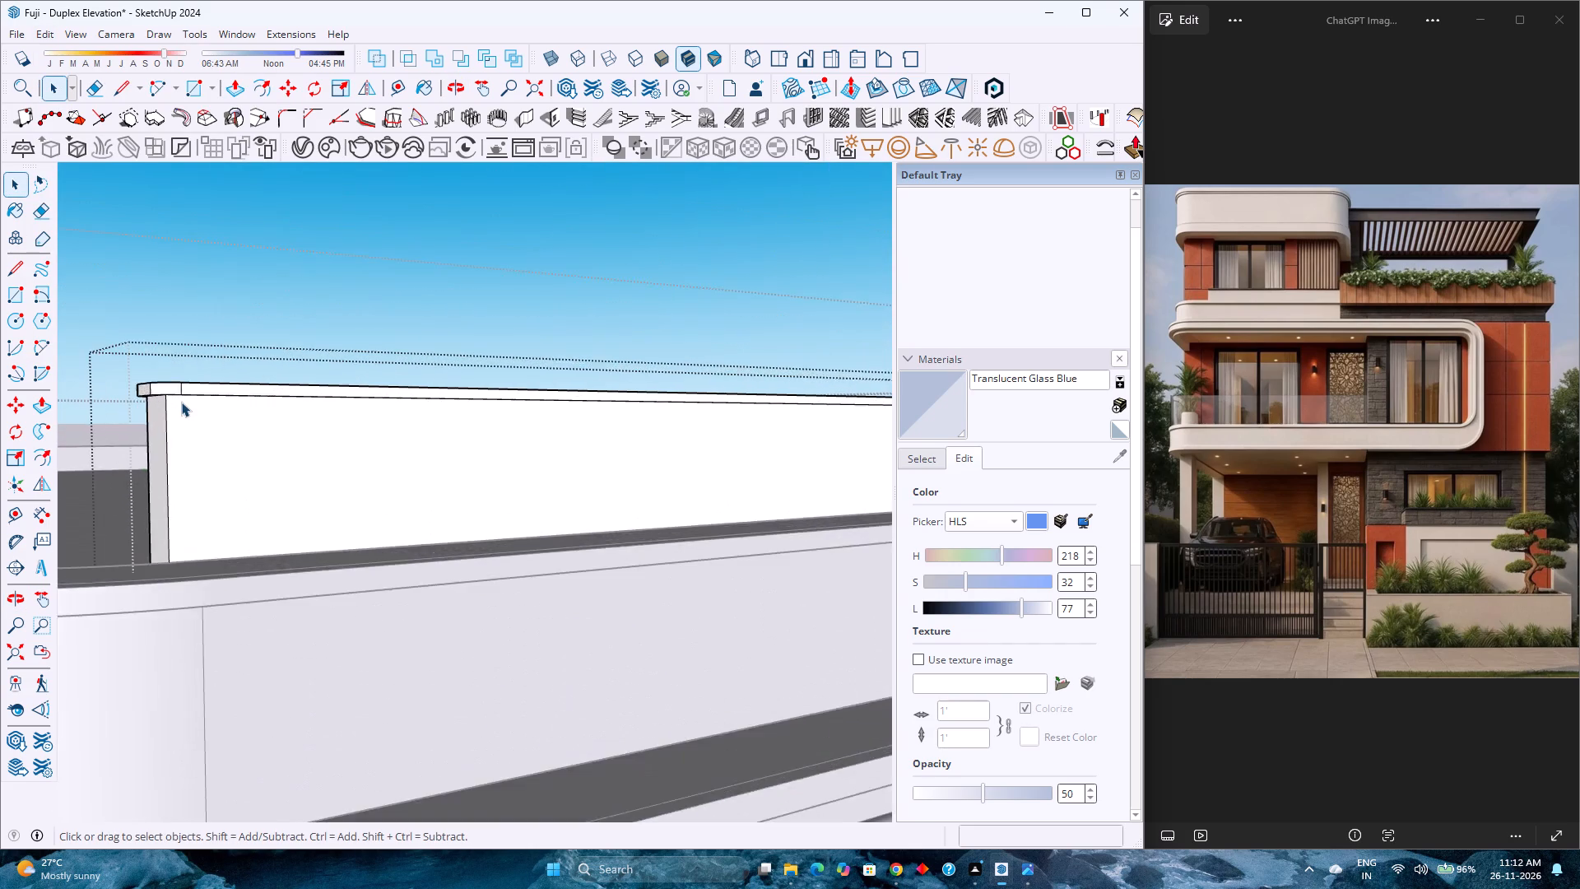
{"action": "scroll", "coordinate": [181, 402], "scroll_direction": "up", "scroll_amount": 7}
{"action": "middle_click_drag", "start_coordinate": [170, 399], "coordinate": [384, 269]}
{"action": "scroll", "coordinate": [147, 343], "scroll_direction": "up", "scroll_amount": 2}
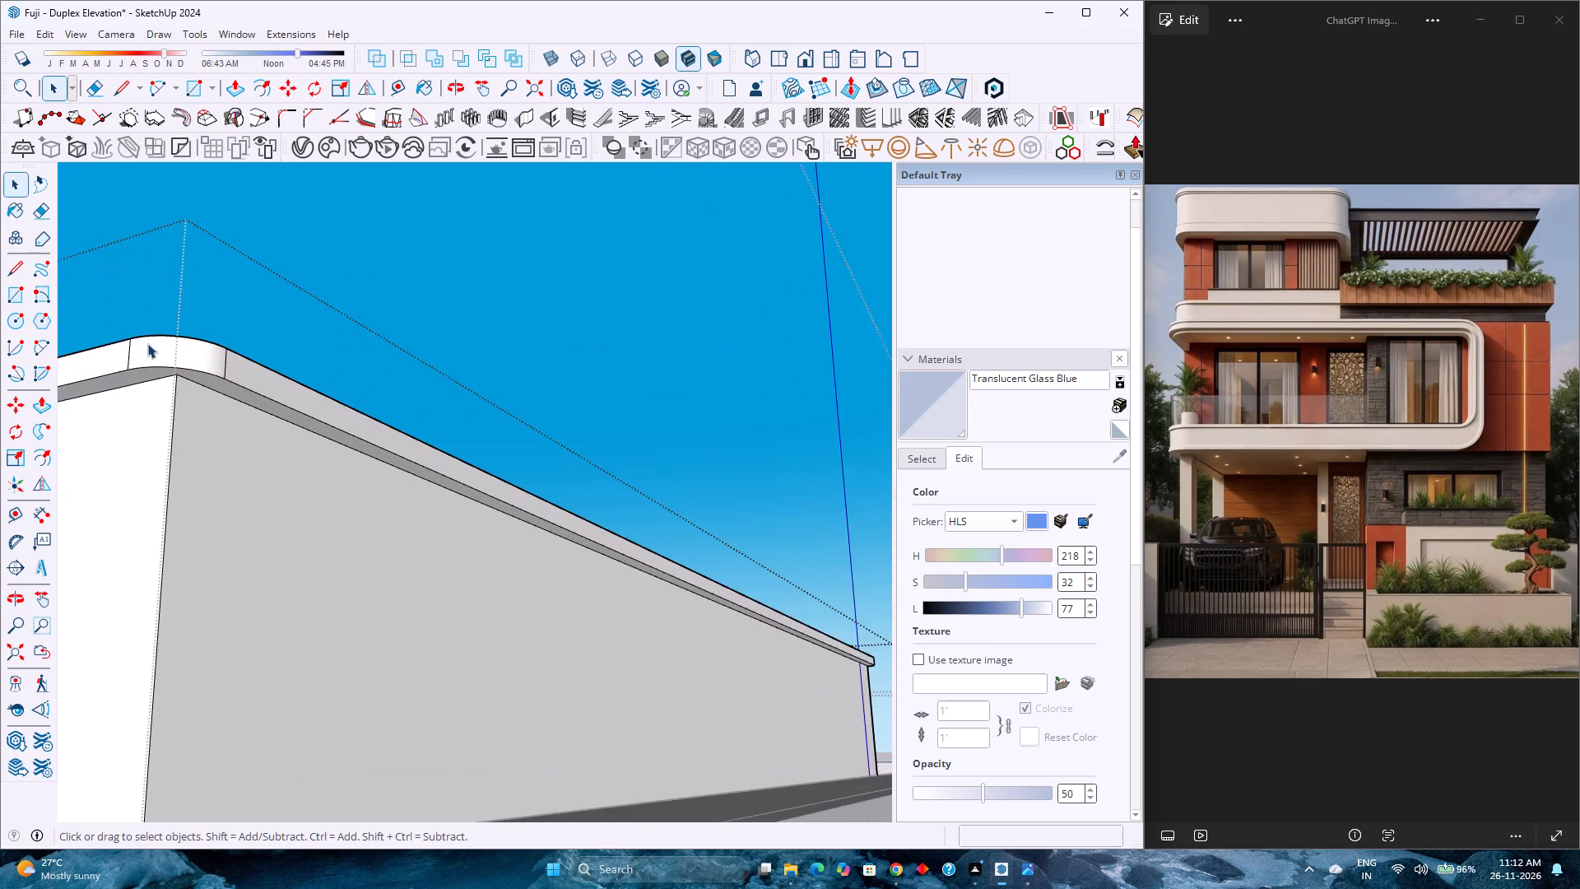
{"action": "scroll", "coordinate": [147, 343], "scroll_direction": "up", "scroll_amount": 4}
{"action": "middle_click_drag", "start_coordinate": [140, 353], "coordinate": [323, 277]}
{"action": "left_click", "coordinate": [230, 89]}
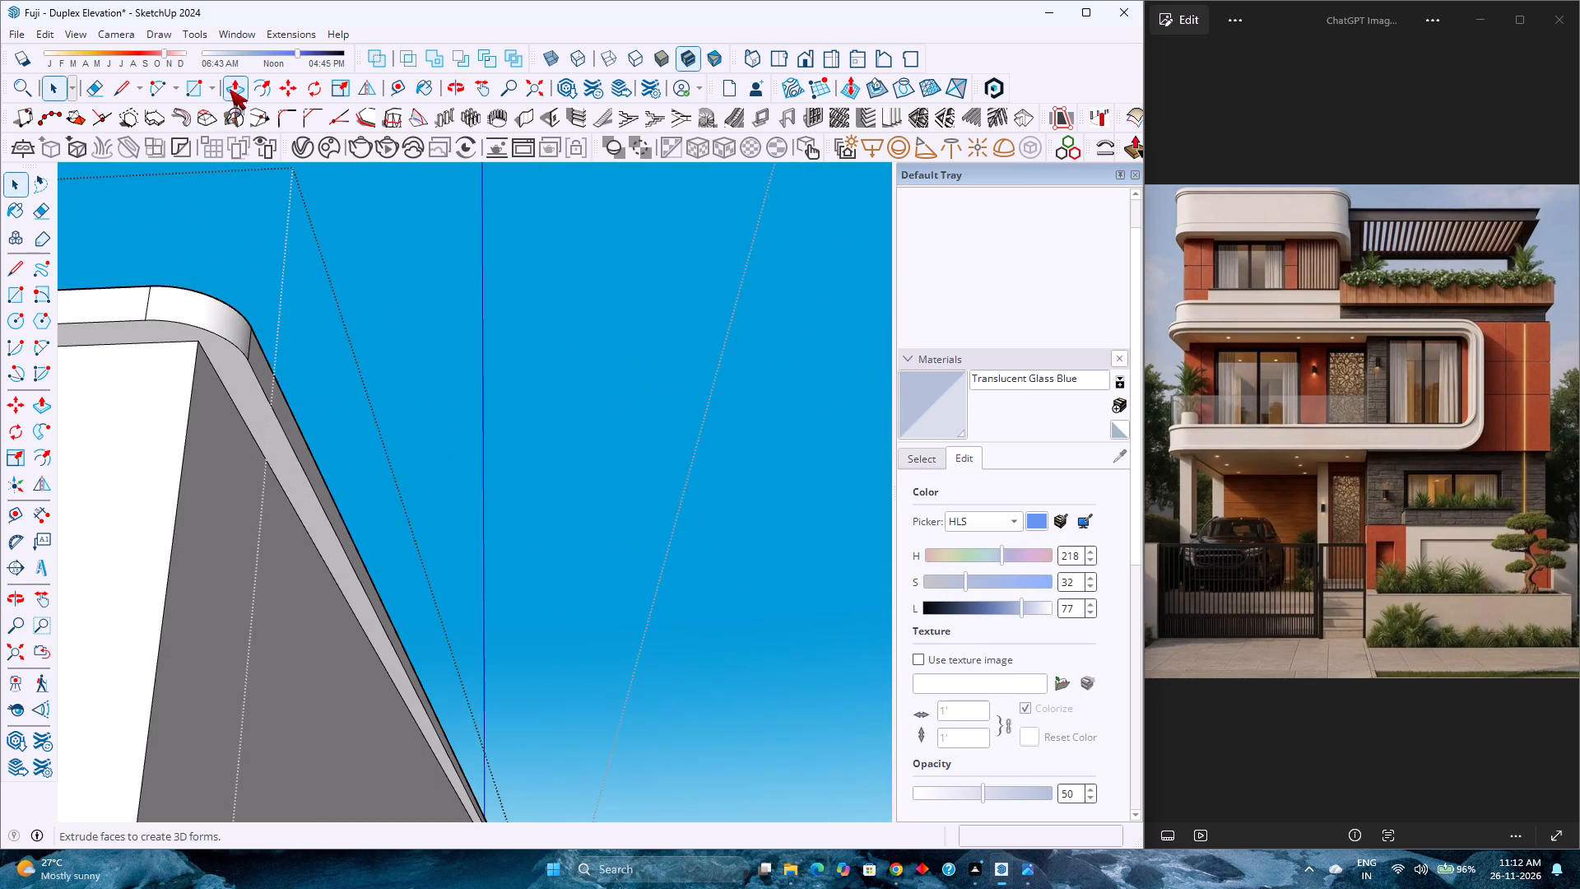
{"action": "left_click", "coordinate": [250, 399]}
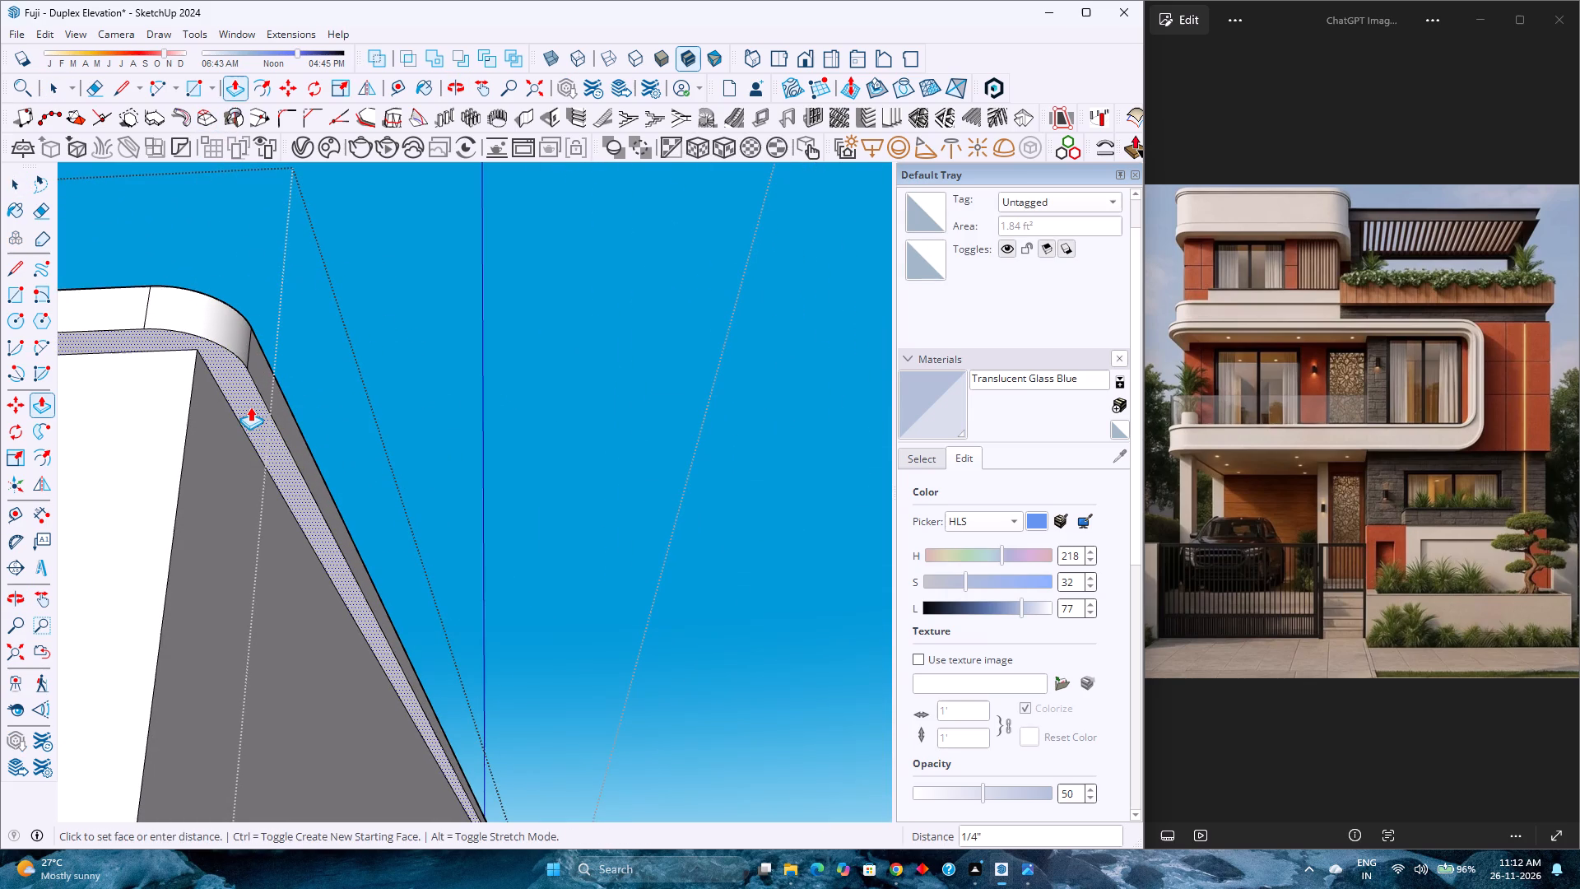
{"action": "key", "text": "1"}
{"action": "key", "text": "Return"}
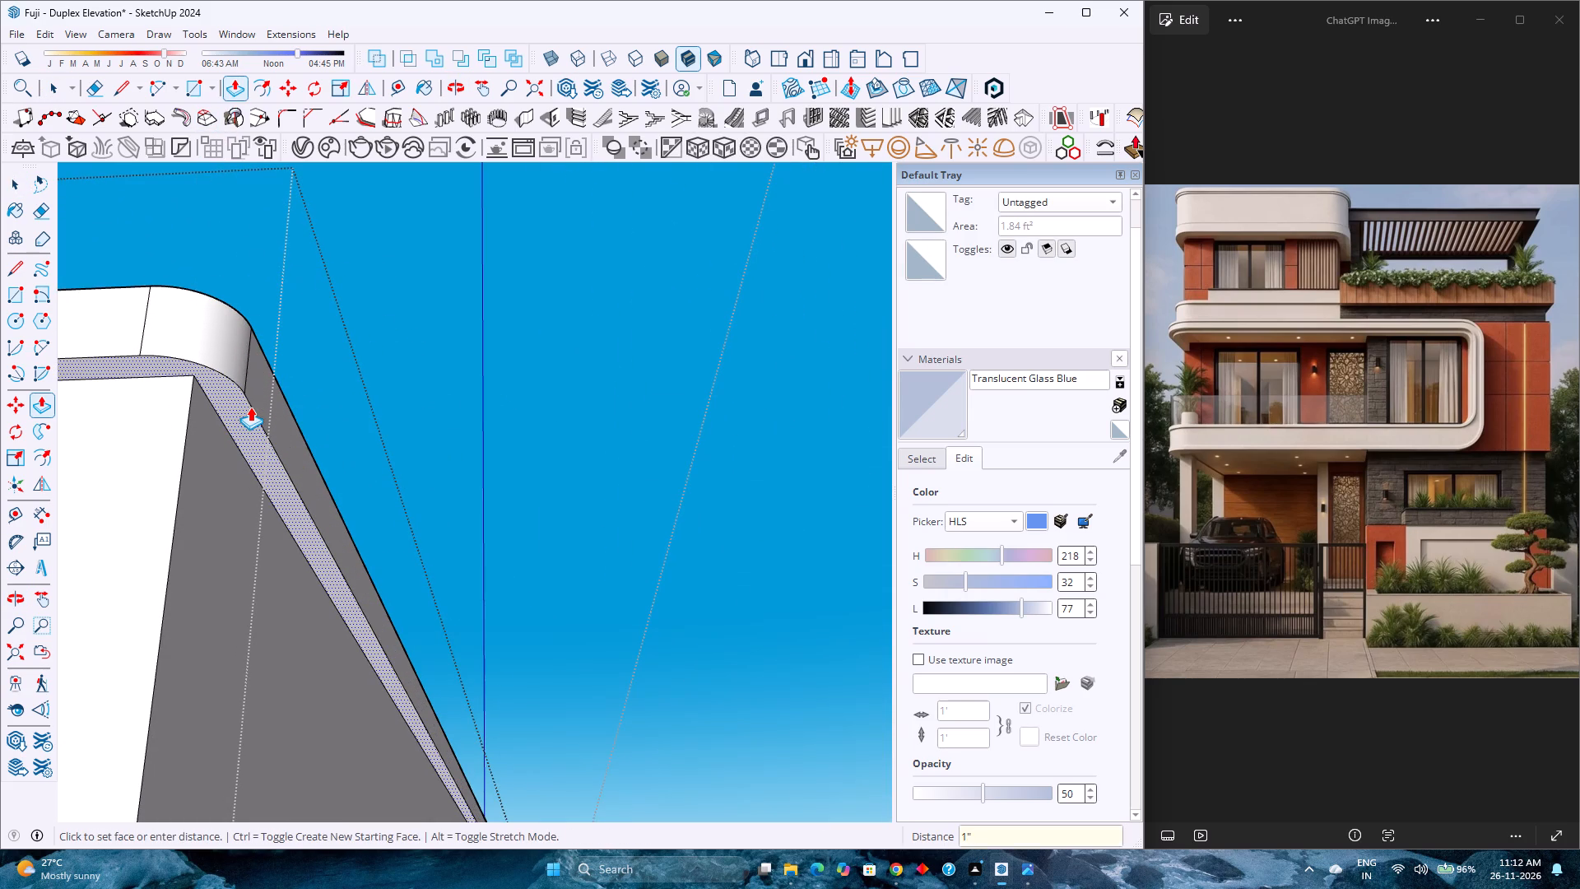
{"action": "scroll", "coordinate": [253, 388], "scroll_direction": "down", "scroll_amount": 3}
{"action": "key", "text": "space"}
{"action": "scroll", "coordinate": [281, 396], "scroll_direction": "down", "scroll_amount": 4}
{"action": "middle_click_drag", "start_coordinate": [303, 402], "coordinate": [91, 525]}
{"action": "scroll", "coordinate": [117, 482], "scroll_direction": "down", "scroll_amount": 4}
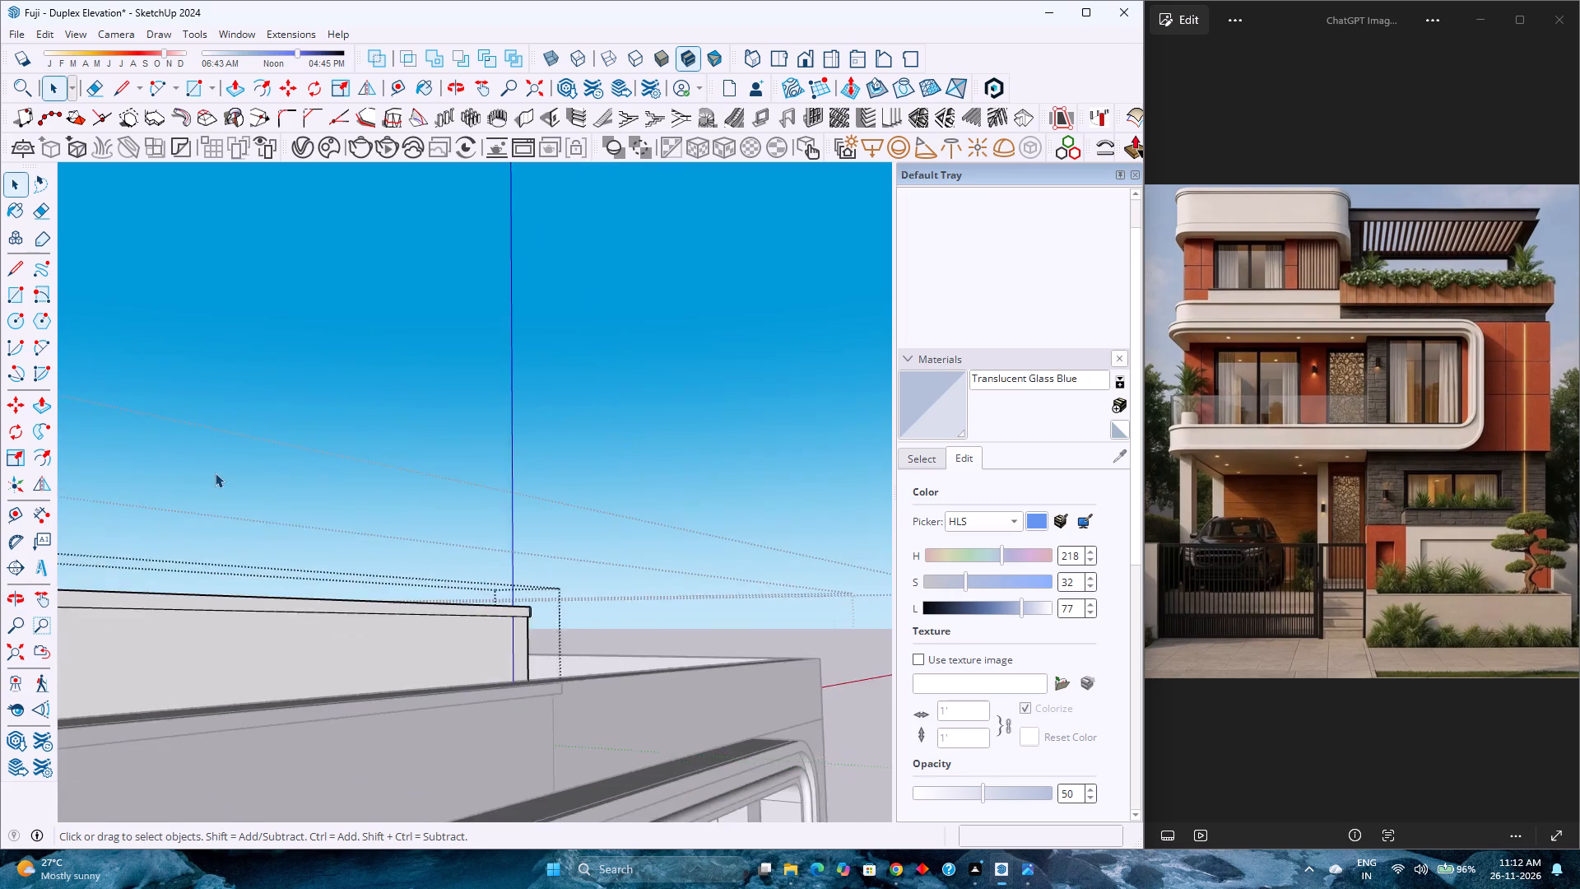
{"action": "scroll", "coordinate": [215, 472], "scroll_direction": "down", "scroll_amount": 20}
{"action": "scroll", "coordinate": [215, 472], "scroll_direction": "down", "scroll_amount": 4}
{"action": "middle_click_drag", "start_coordinate": [272, 473], "coordinate": [251, 504]}
{"action": "middle_click", "coordinate": [251, 504]}
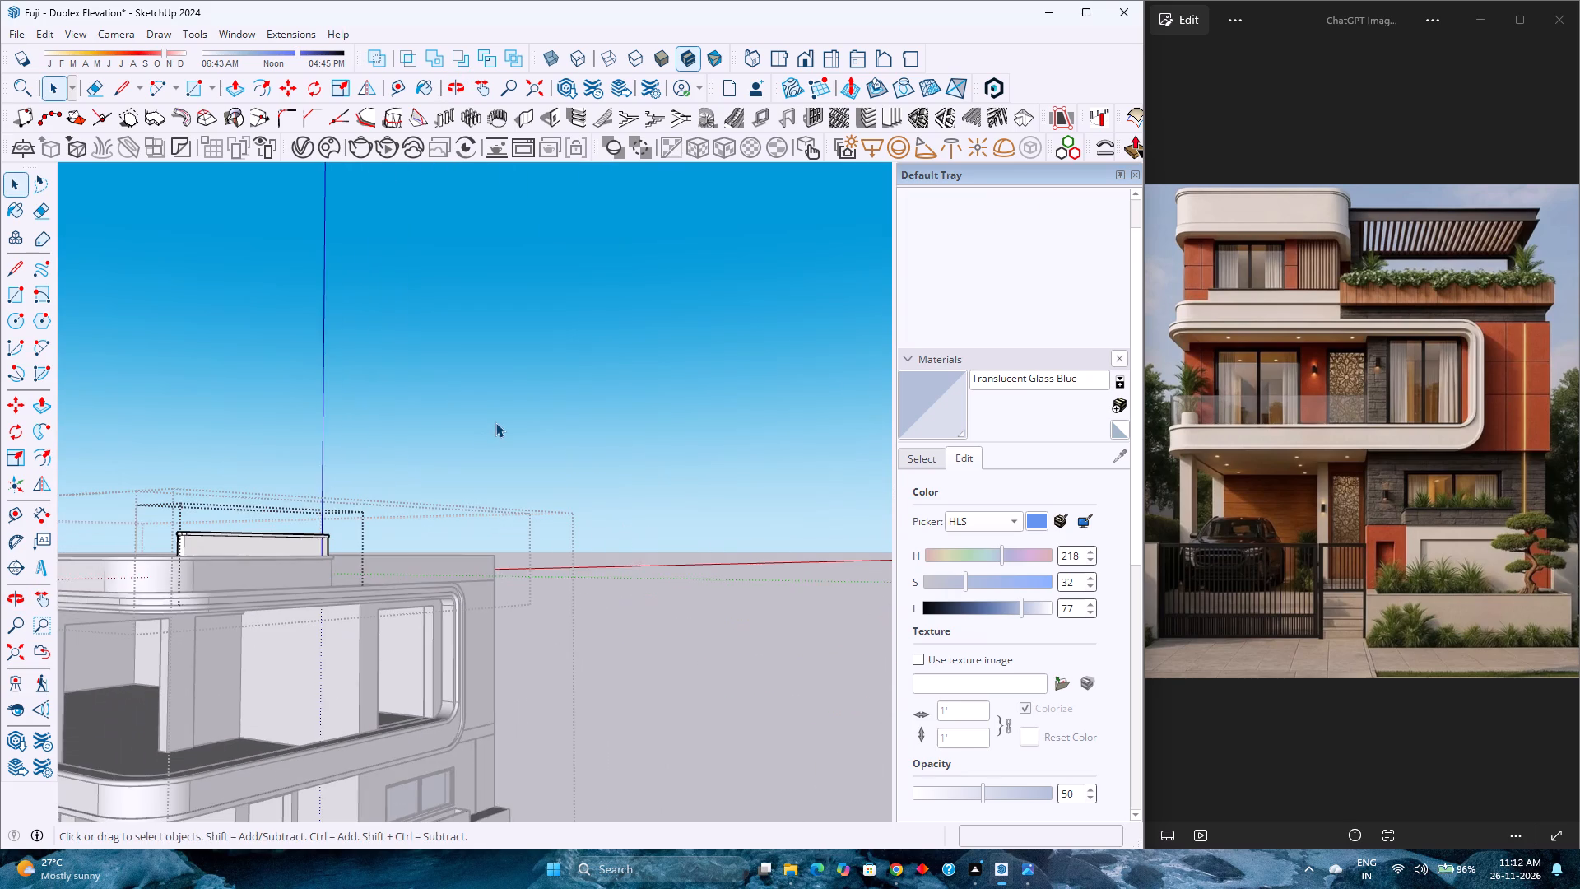
{"action": "left_click", "coordinate": [495, 421]}
Examine the capped block and the front roof parapet around it from the front and above, and leave the parapet's group.
{"action": "middle_click_drag", "start_coordinate": [483, 430], "coordinate": [255, 390]}
{"action": "middle_click", "coordinate": [255, 390]}
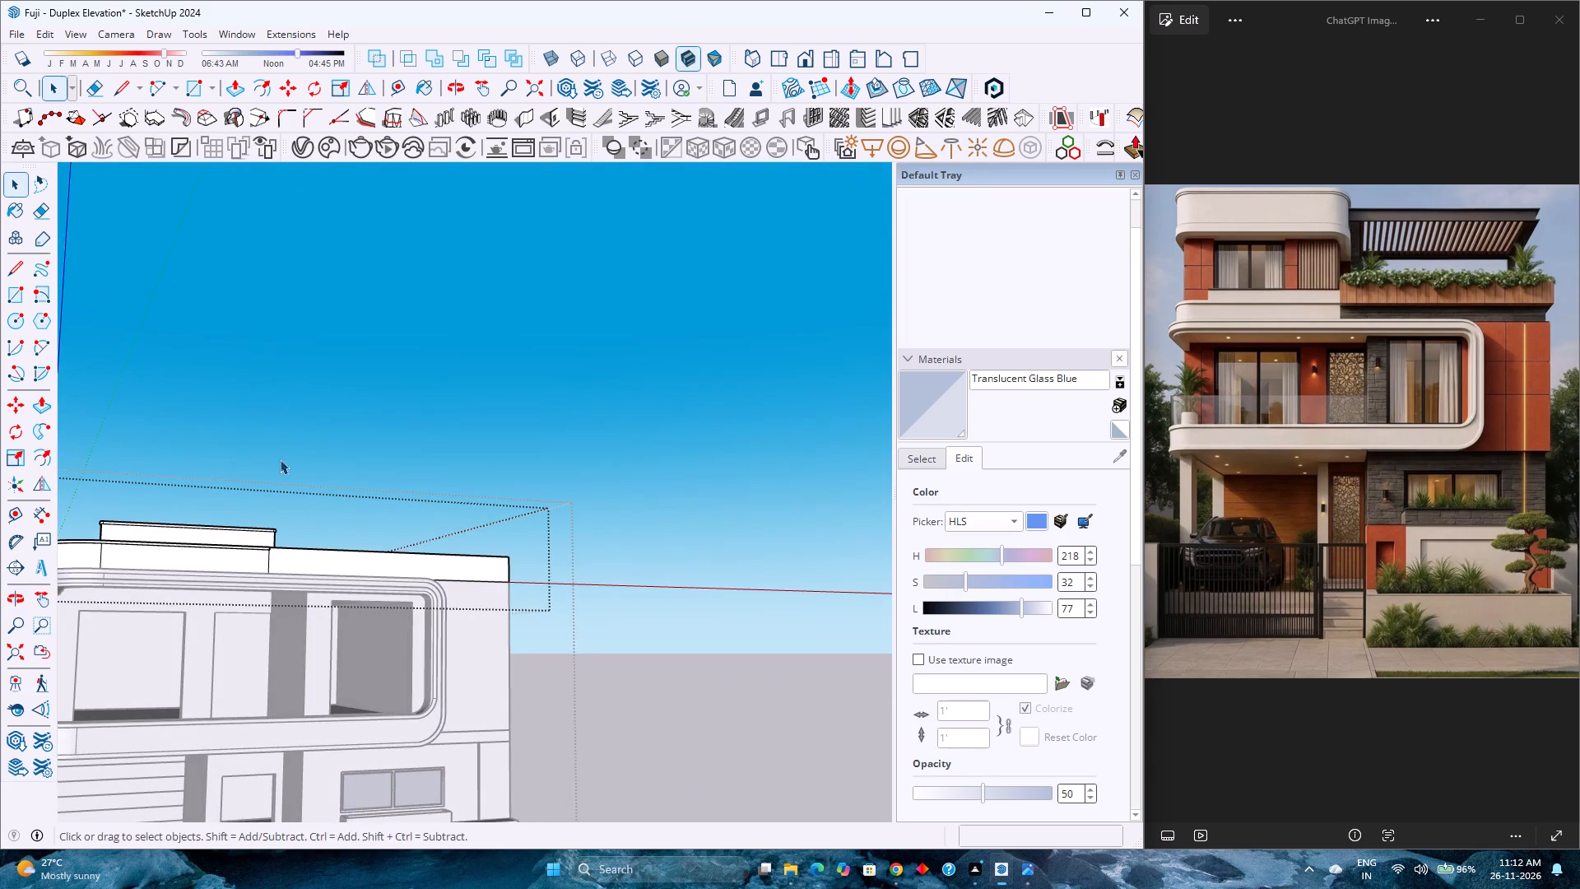
{"action": "scroll", "coordinate": [303, 481], "scroll_direction": "down", "scroll_amount": 3}
{"action": "middle_click_drag", "start_coordinate": [334, 466], "coordinate": [235, 493]}
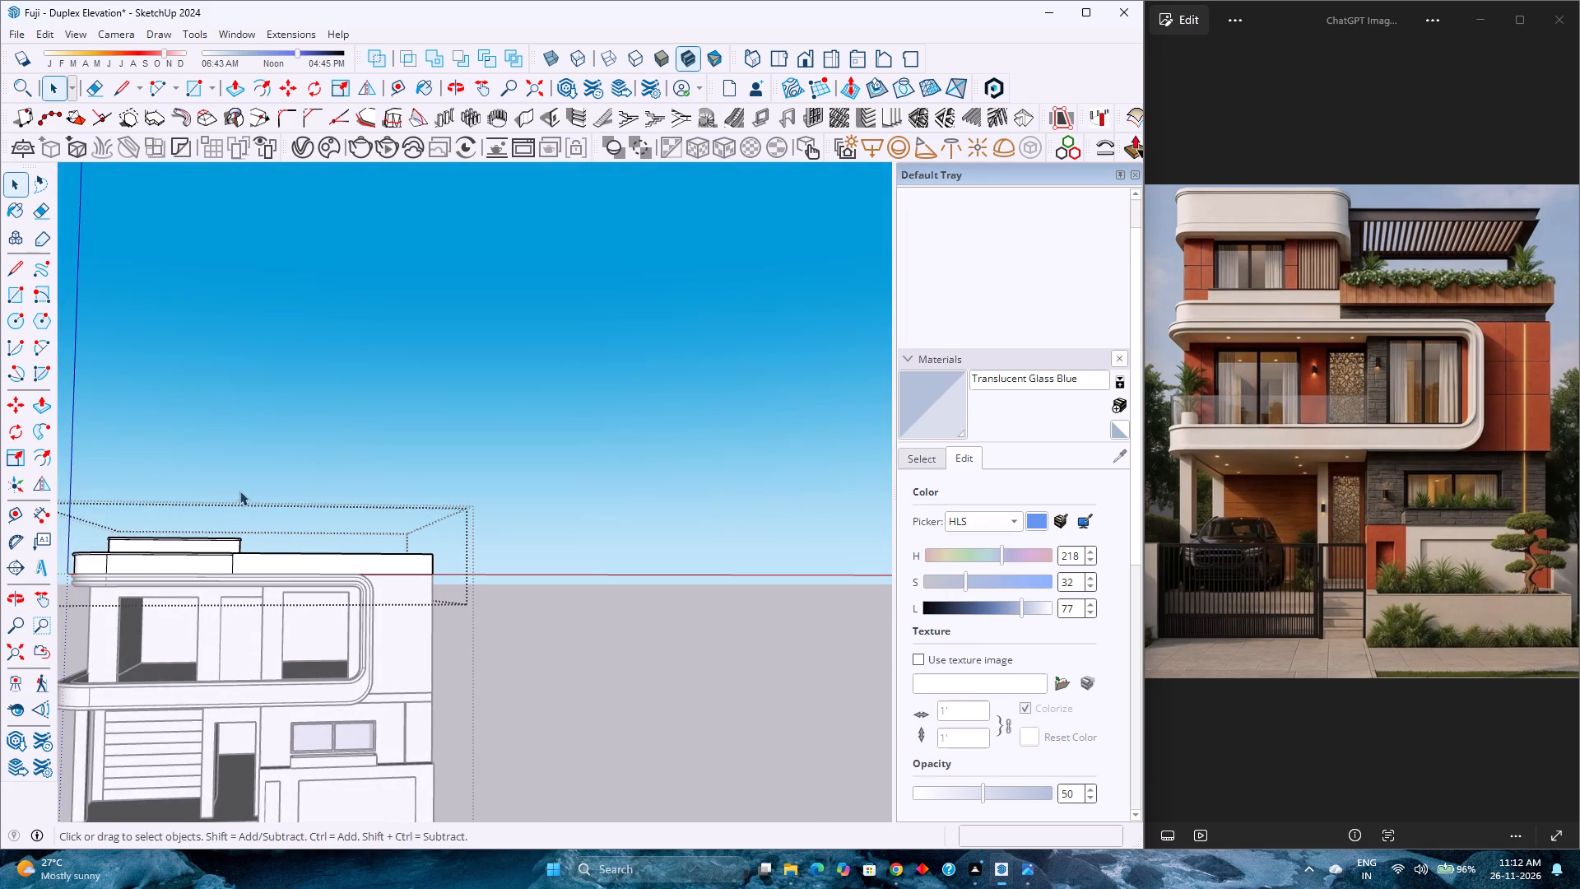
{"action": "scroll", "coordinate": [226, 542], "scroll_direction": "up", "scroll_amount": 8}
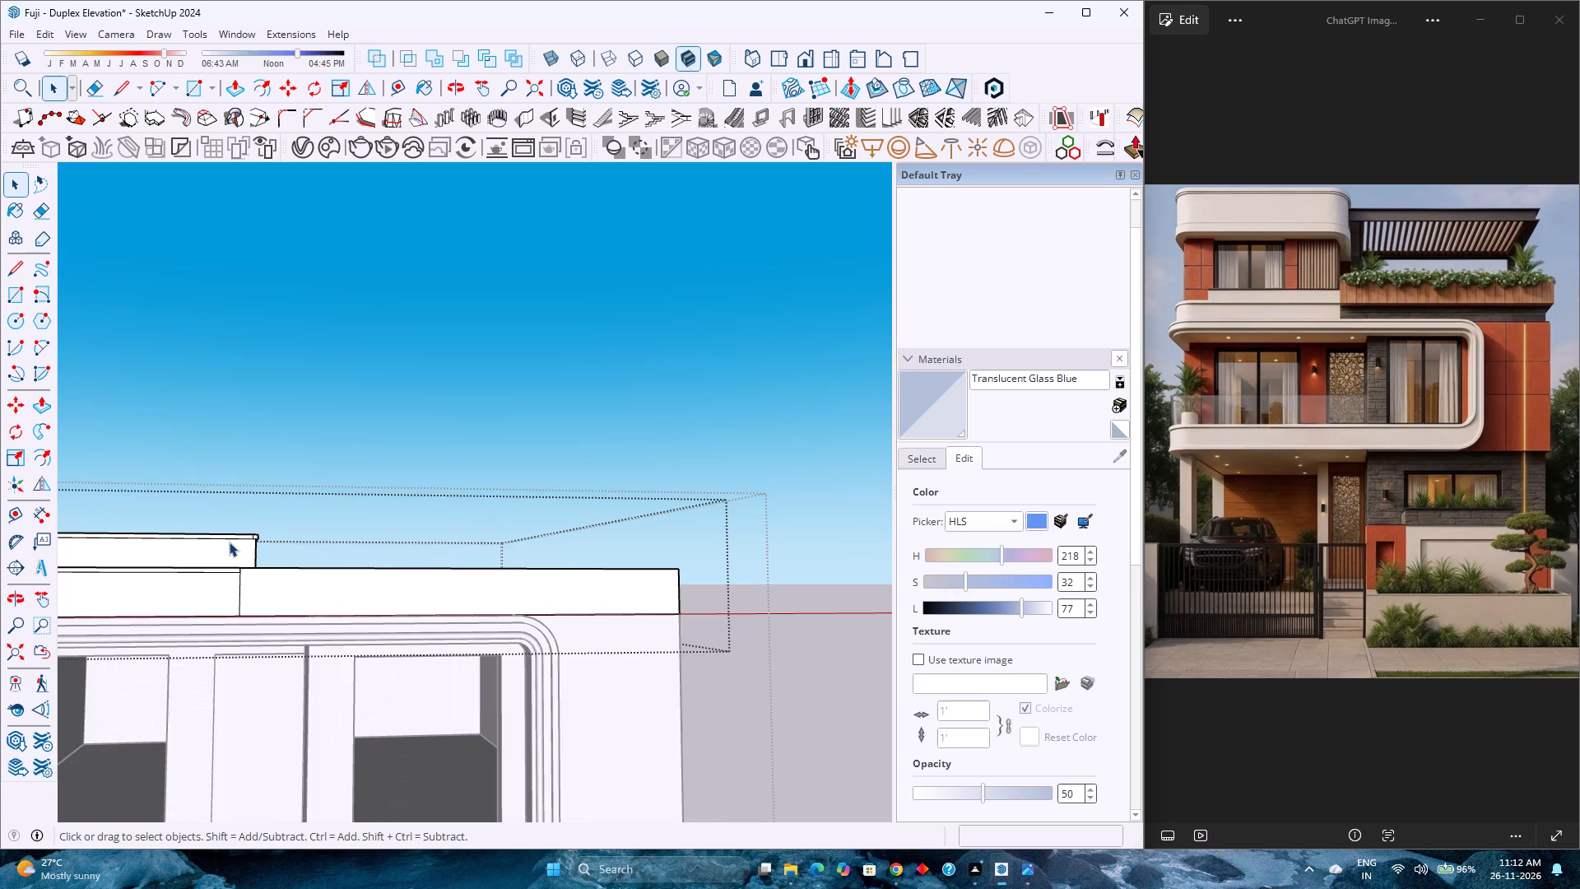
{"action": "scroll", "coordinate": [229, 542], "scroll_direction": "up", "scroll_amount": 9}
{"action": "scroll", "coordinate": [268, 537], "scroll_direction": "down", "scroll_amount": 12}
{"action": "middle_click_drag", "start_coordinate": [274, 540], "coordinate": [319, 694]}
{"action": "middle_click", "coordinate": [319, 694]}
{"action": "scroll", "coordinate": [351, 597], "scroll_direction": "down", "scroll_amount": 5}
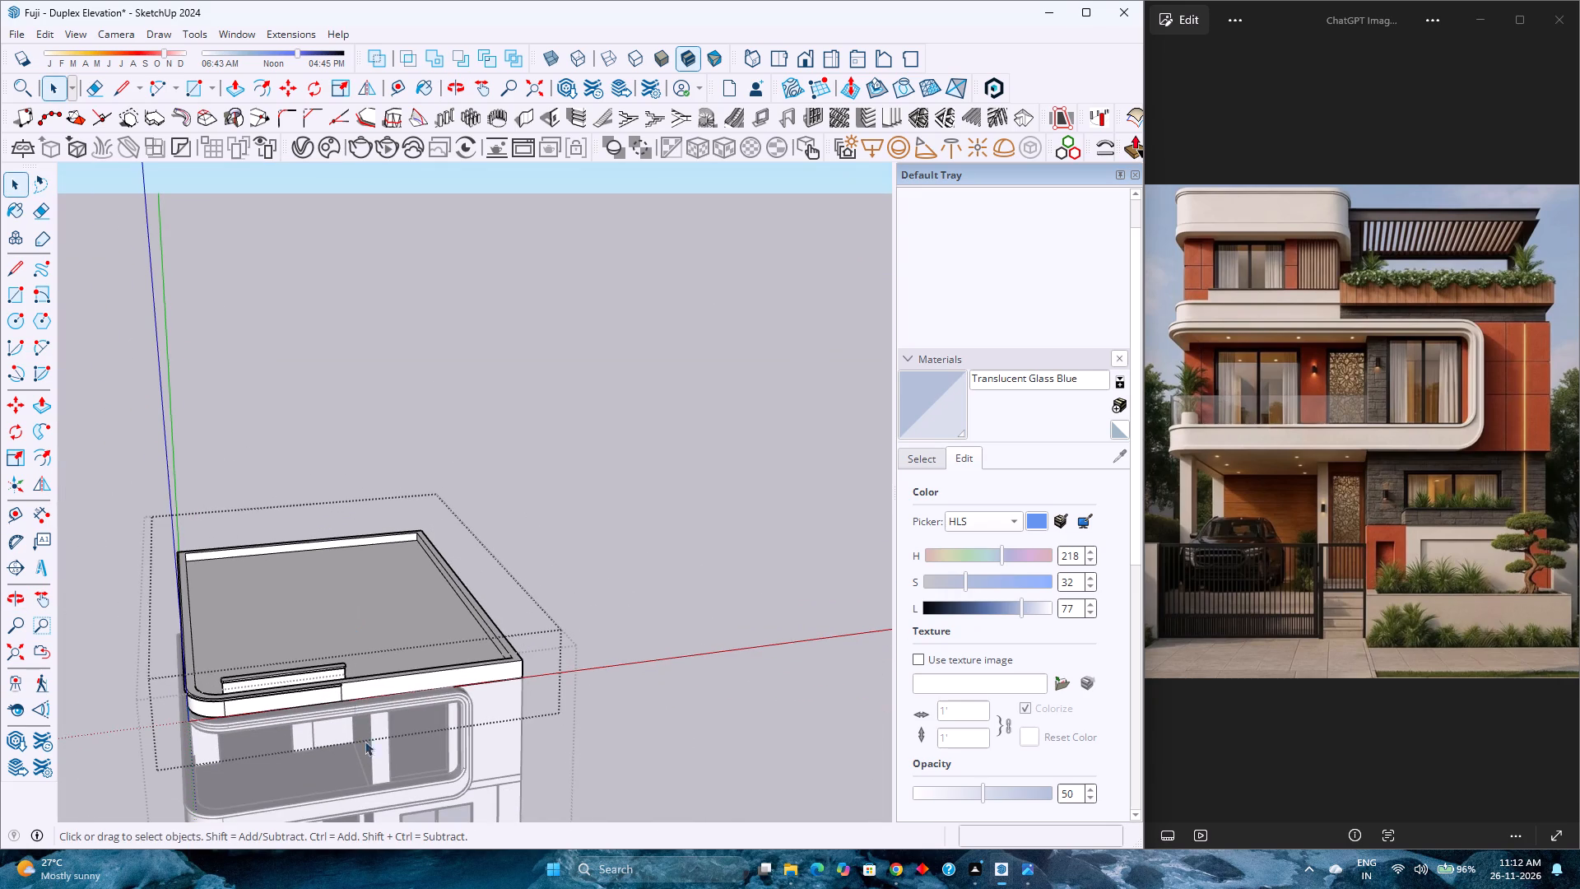
{"action": "scroll", "coordinate": [405, 715], "scroll_direction": "up", "scroll_amount": 2}
{"action": "middle_click_drag", "start_coordinate": [332, 682], "coordinate": [334, 727]}
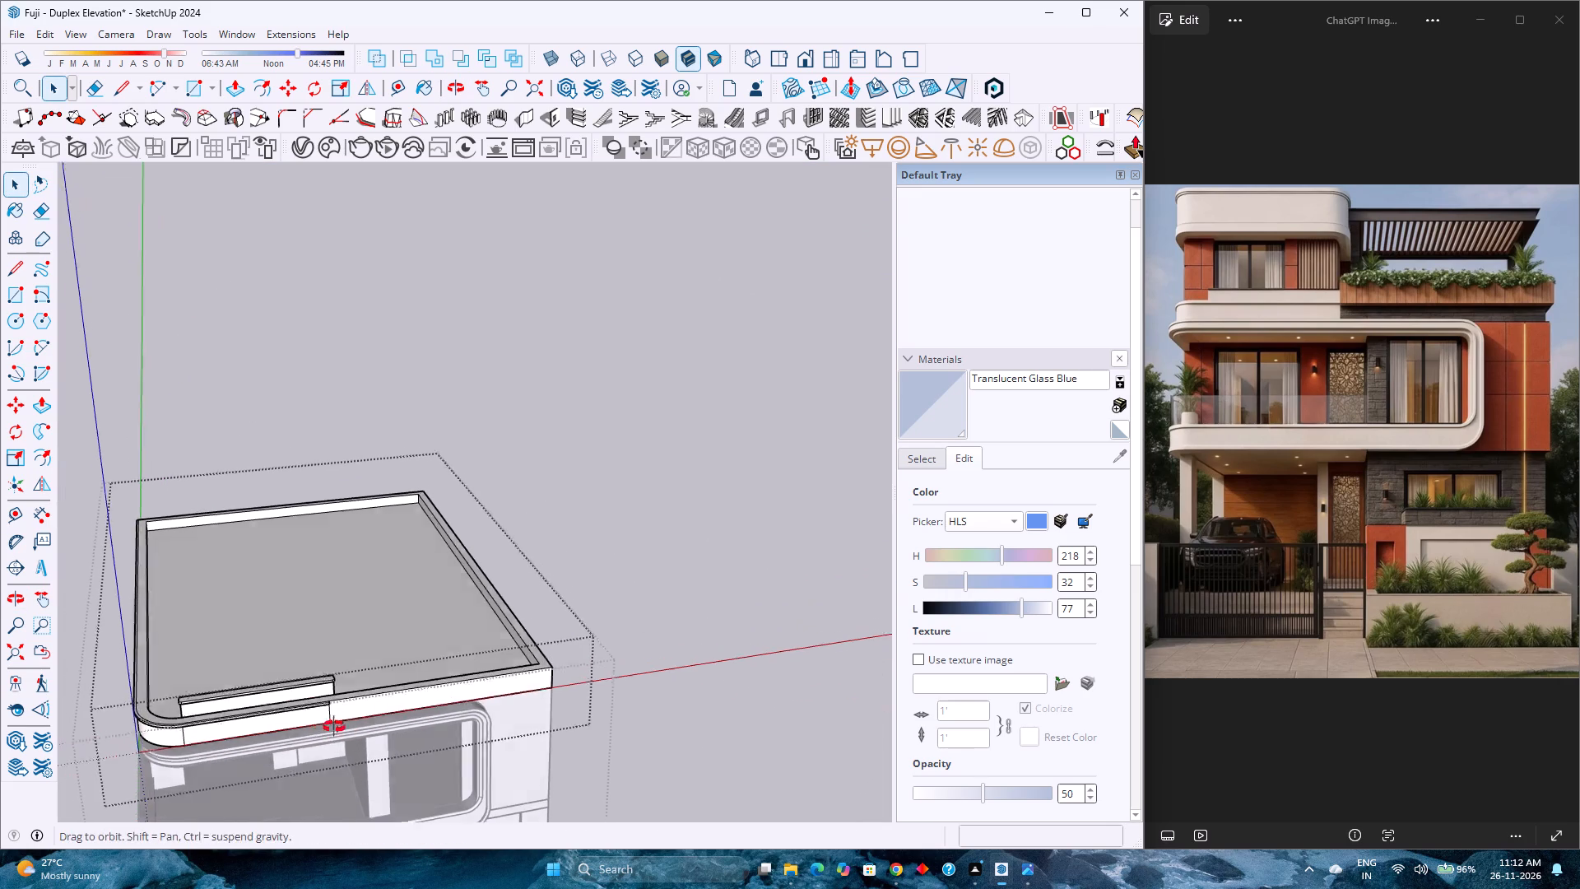
{"action": "middle_click_drag", "start_coordinate": [334, 727], "coordinate": [334, 729]}
{"action": "middle_click", "coordinate": [334, 729]}
{"action": "scroll", "coordinate": [358, 714], "scroll_direction": "up", "scroll_amount": 7}
{"action": "left_click", "coordinate": [337, 700]}
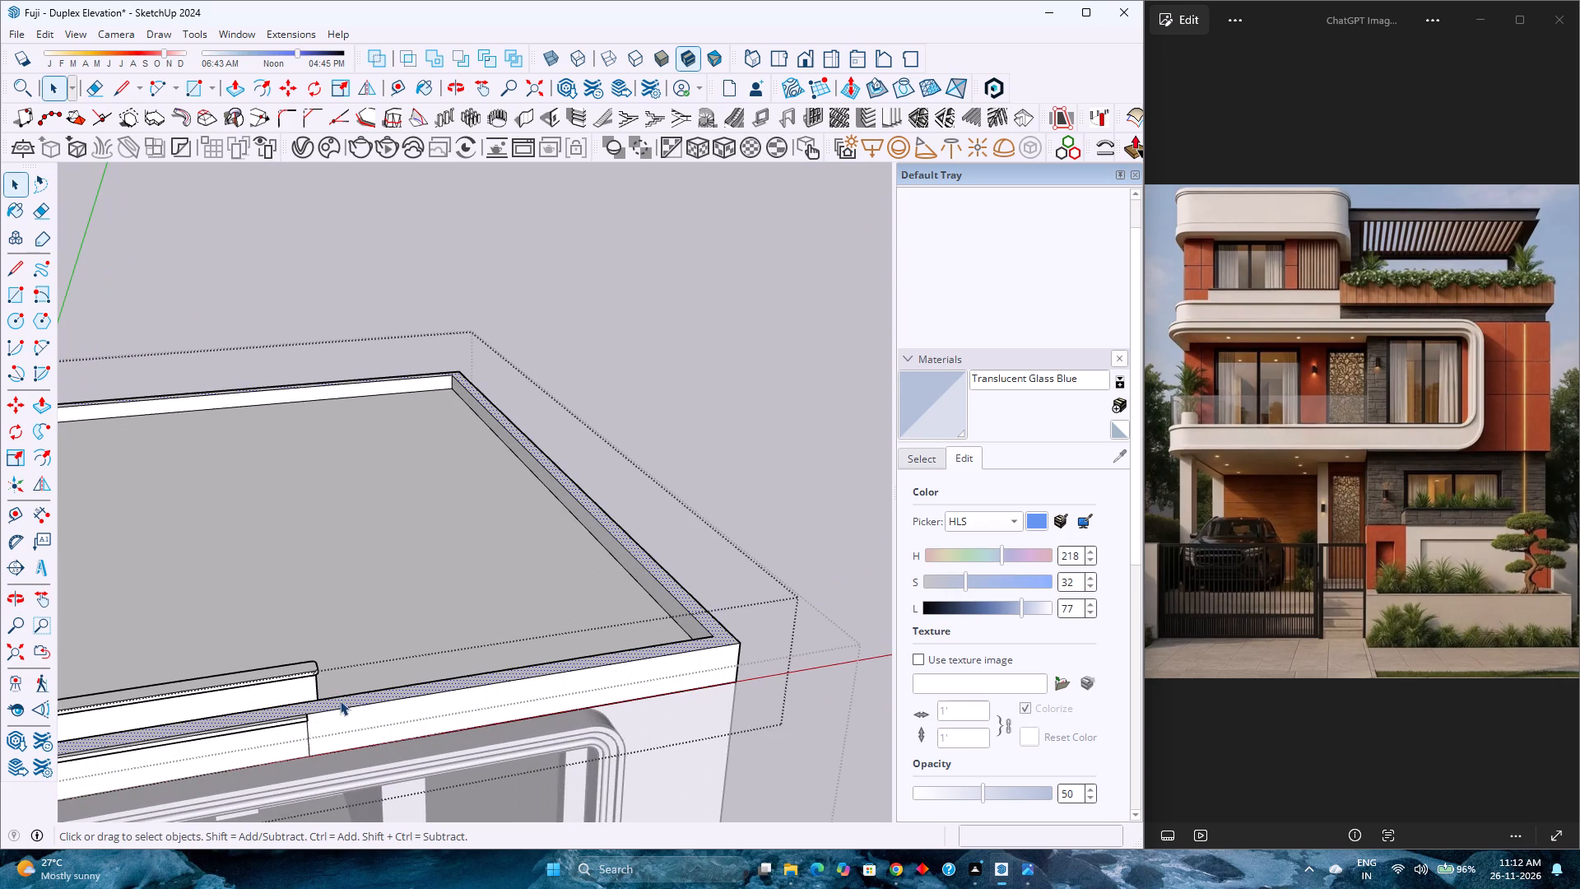
{"action": "scroll", "coordinate": [343, 688], "scroll_direction": "down", "scroll_amount": 4}
{"action": "middle_click_drag", "start_coordinate": [348, 695], "coordinate": [356, 763]}
{"action": "scroll", "coordinate": [352, 697], "scroll_direction": "down", "scroll_amount": 4}
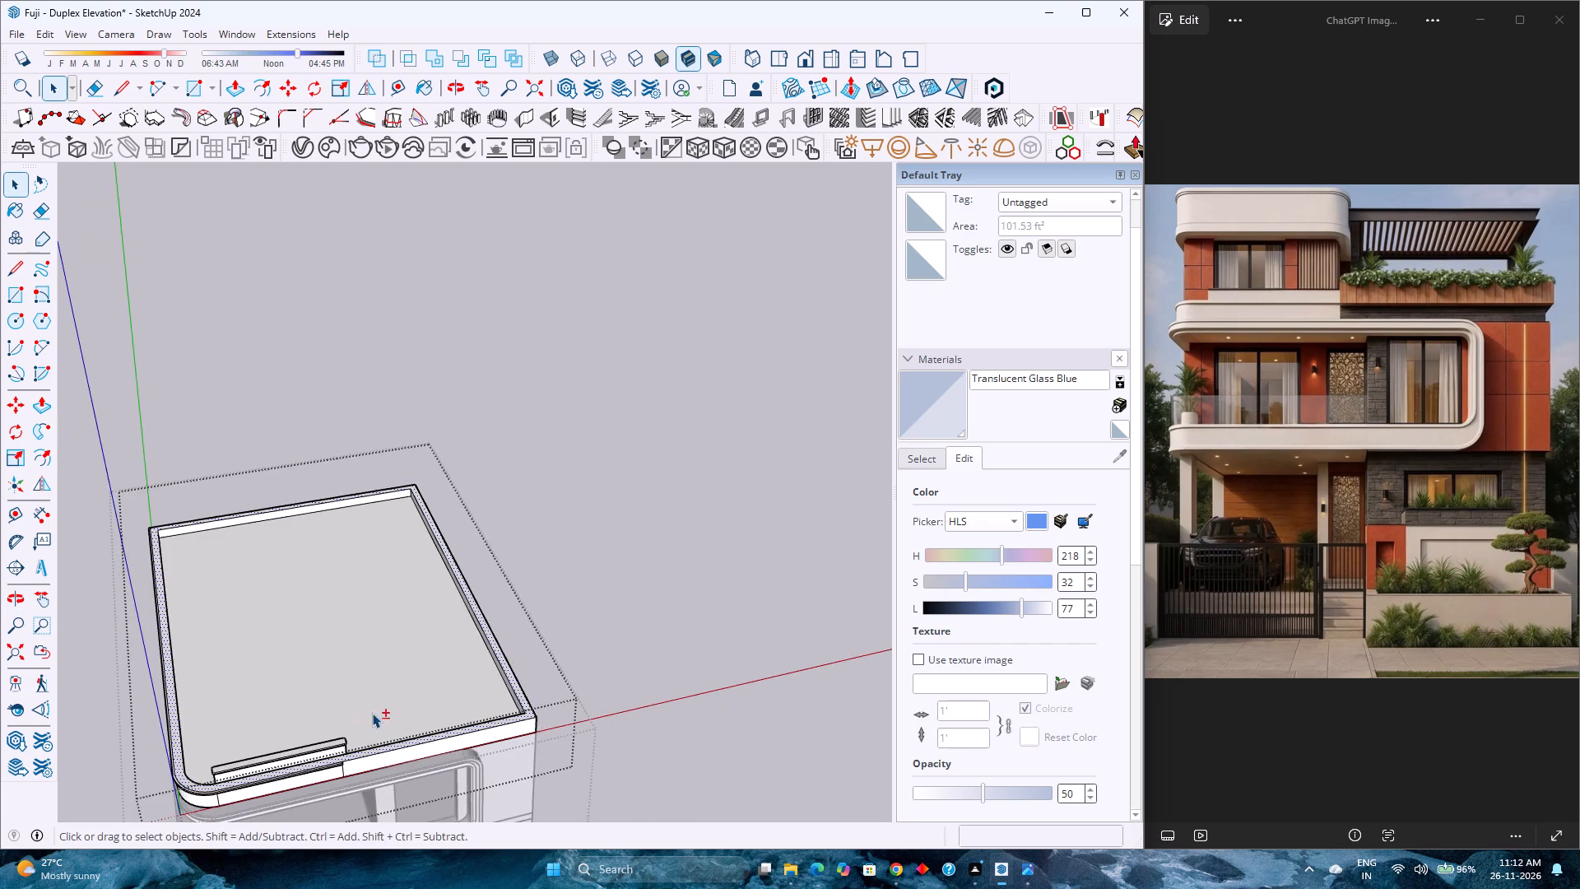
{"action": "middle_click_drag", "start_coordinate": [369, 713], "coordinate": [338, 586], "text": "shift"}
{"action": "middle_click_drag", "start_coordinate": [355, 602], "coordinate": [199, 755]}
{"action": "middle_click", "coordinate": [198, 755]}
{"action": "scroll", "coordinate": [216, 636], "scroll_direction": "up", "scroll_amount": 10}
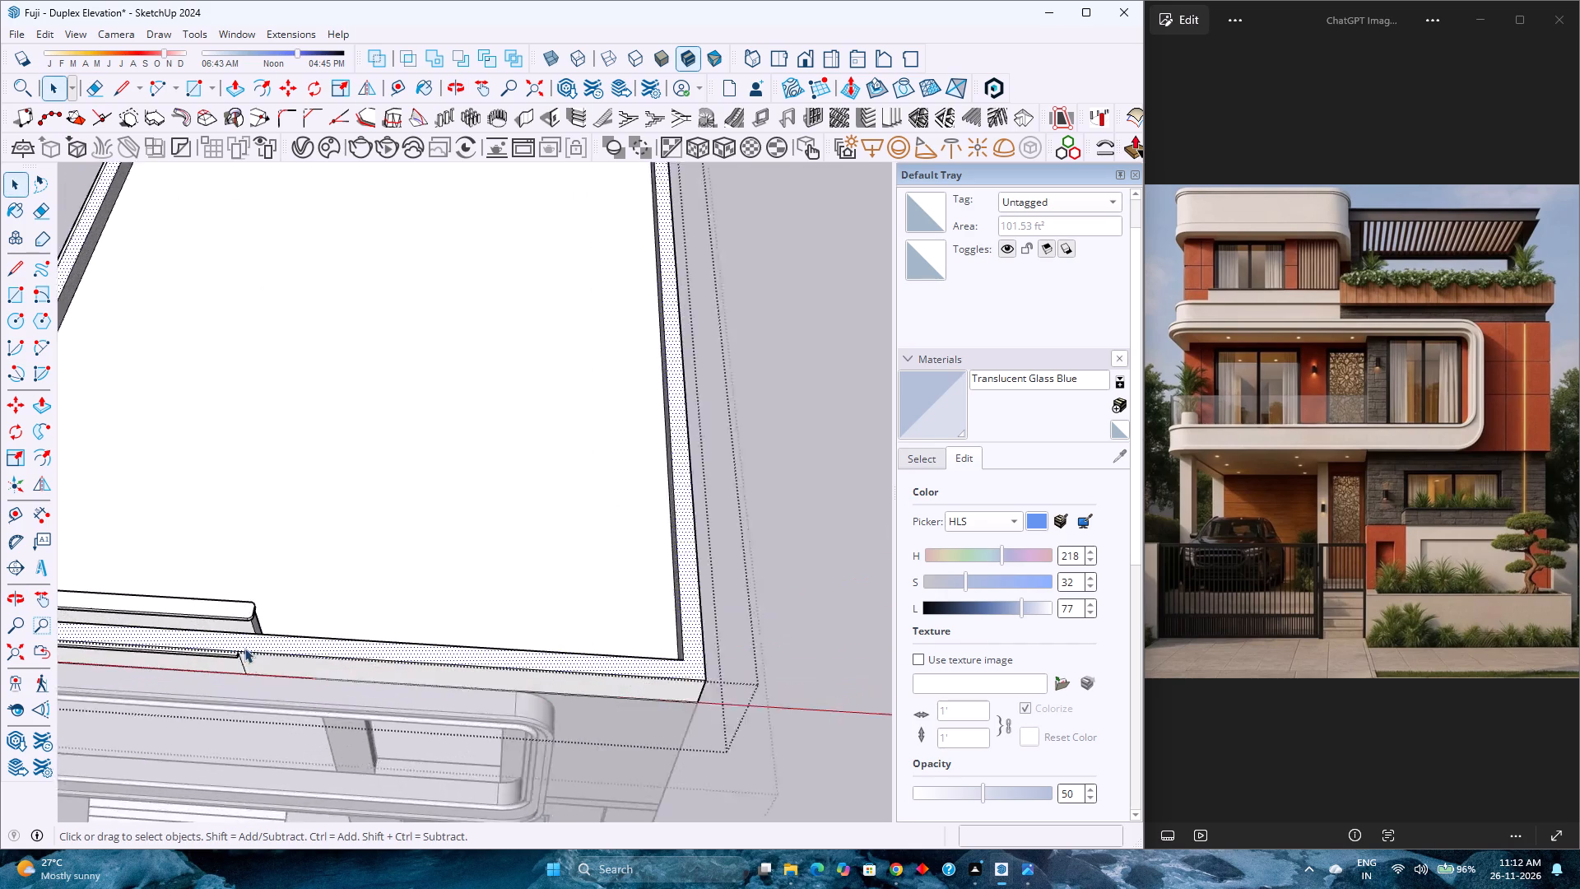
{"action": "scroll", "coordinate": [244, 648], "scroll_direction": "up", "scroll_amount": 7}
{"action": "middle_click_drag", "start_coordinate": [272, 626], "coordinate": [129, 604]}
{"action": "middle_click_drag", "start_coordinate": [129, 604], "coordinate": [410, 524]}
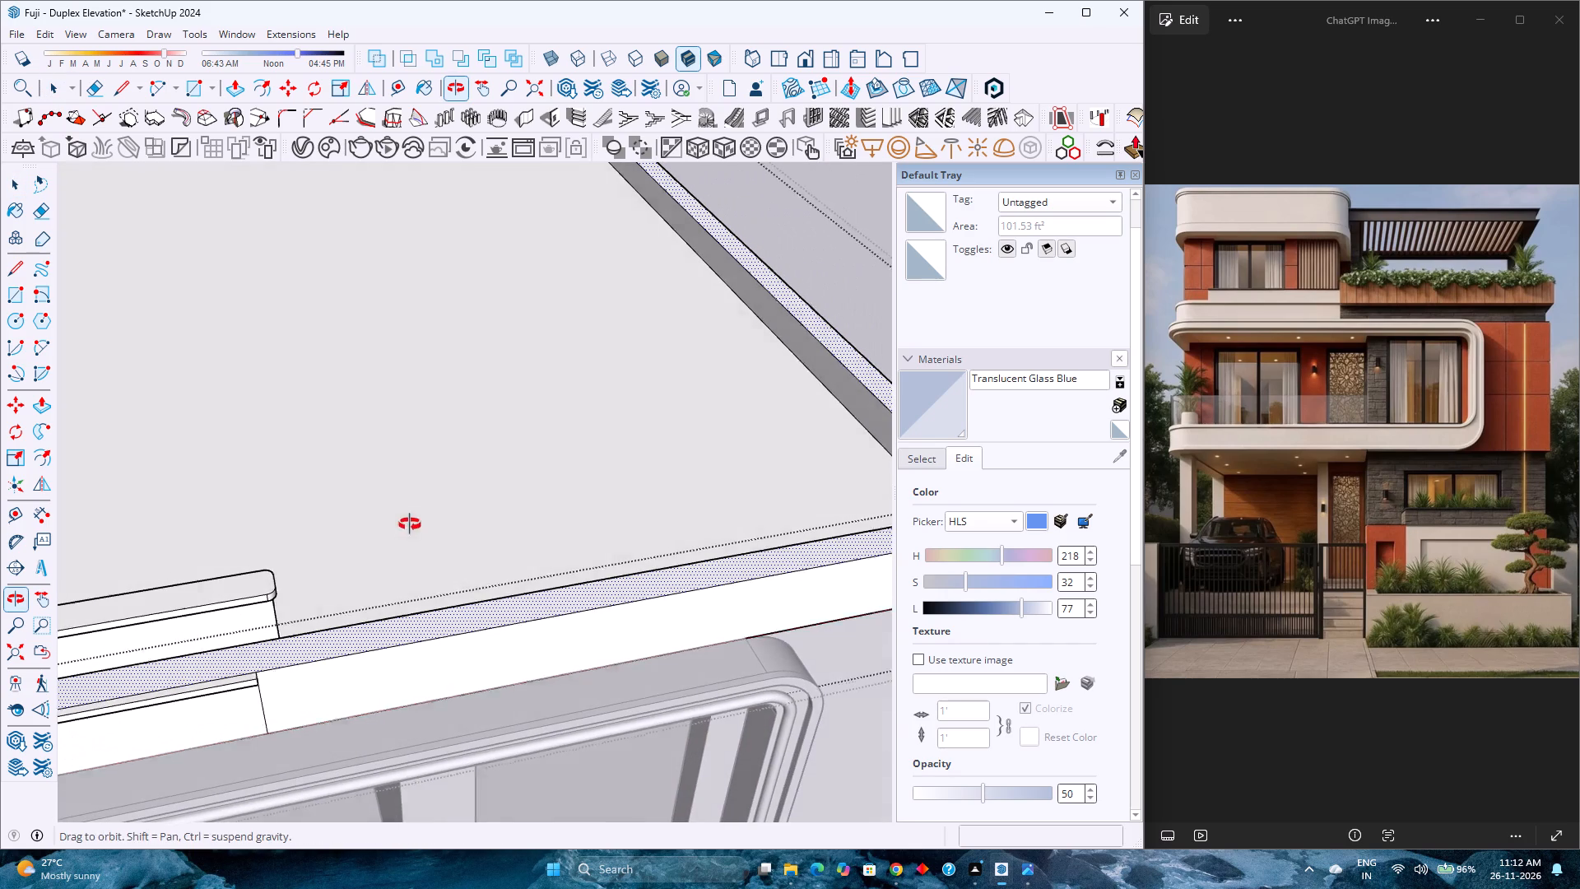
{"action": "middle_click_drag", "start_coordinate": [410, 524], "coordinate": [411, 524]}
{"action": "scroll", "coordinate": [283, 649], "scroll_direction": "down", "scroll_amount": 3}
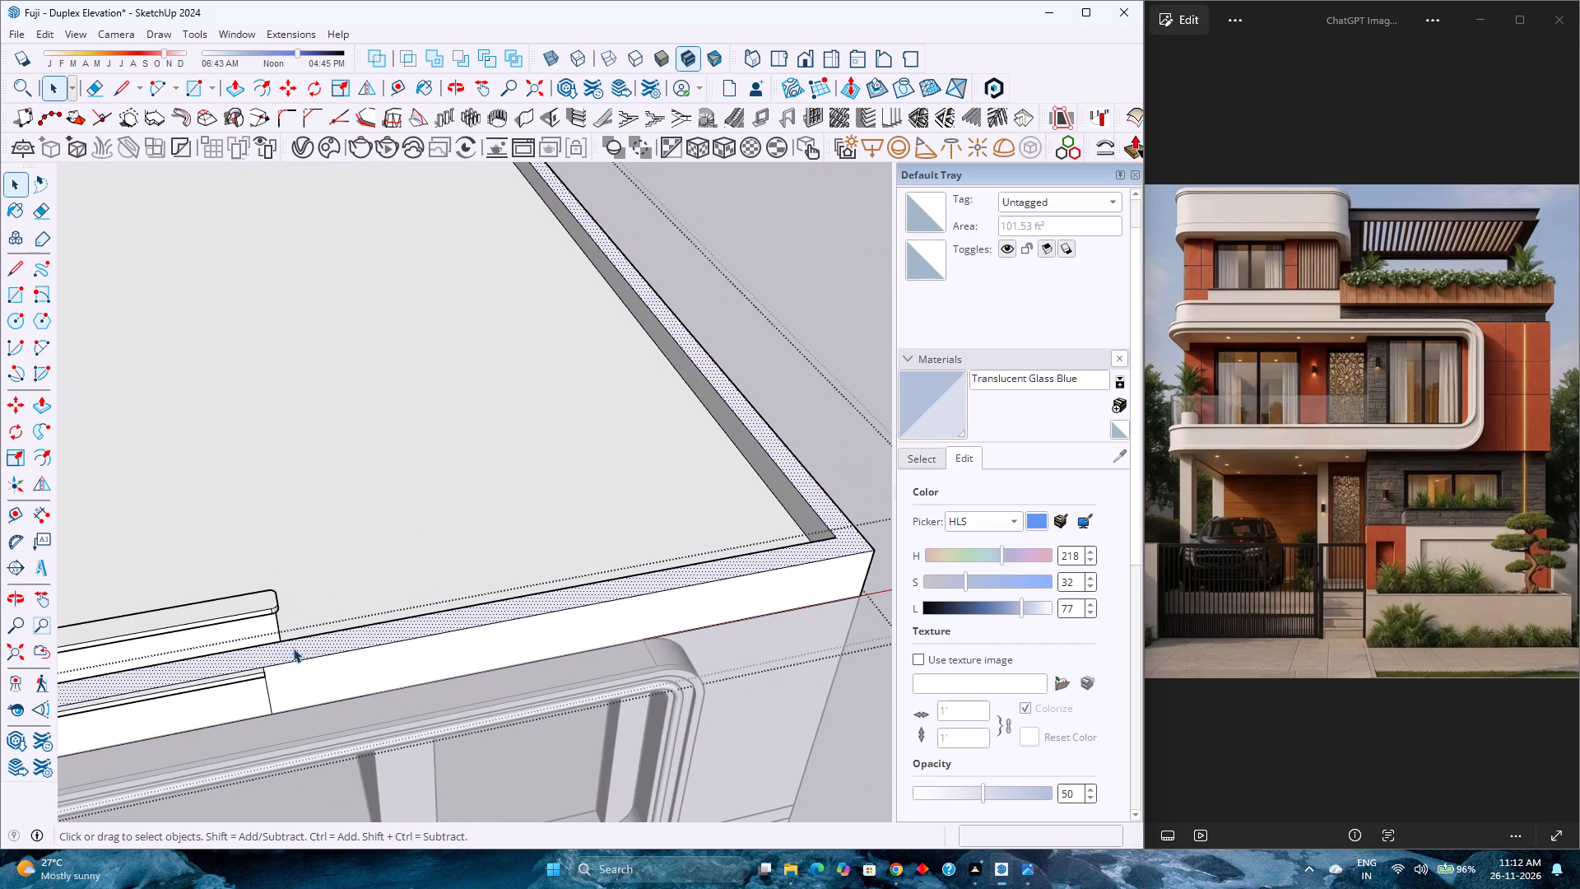
{"action": "key", "text": "Escape"}
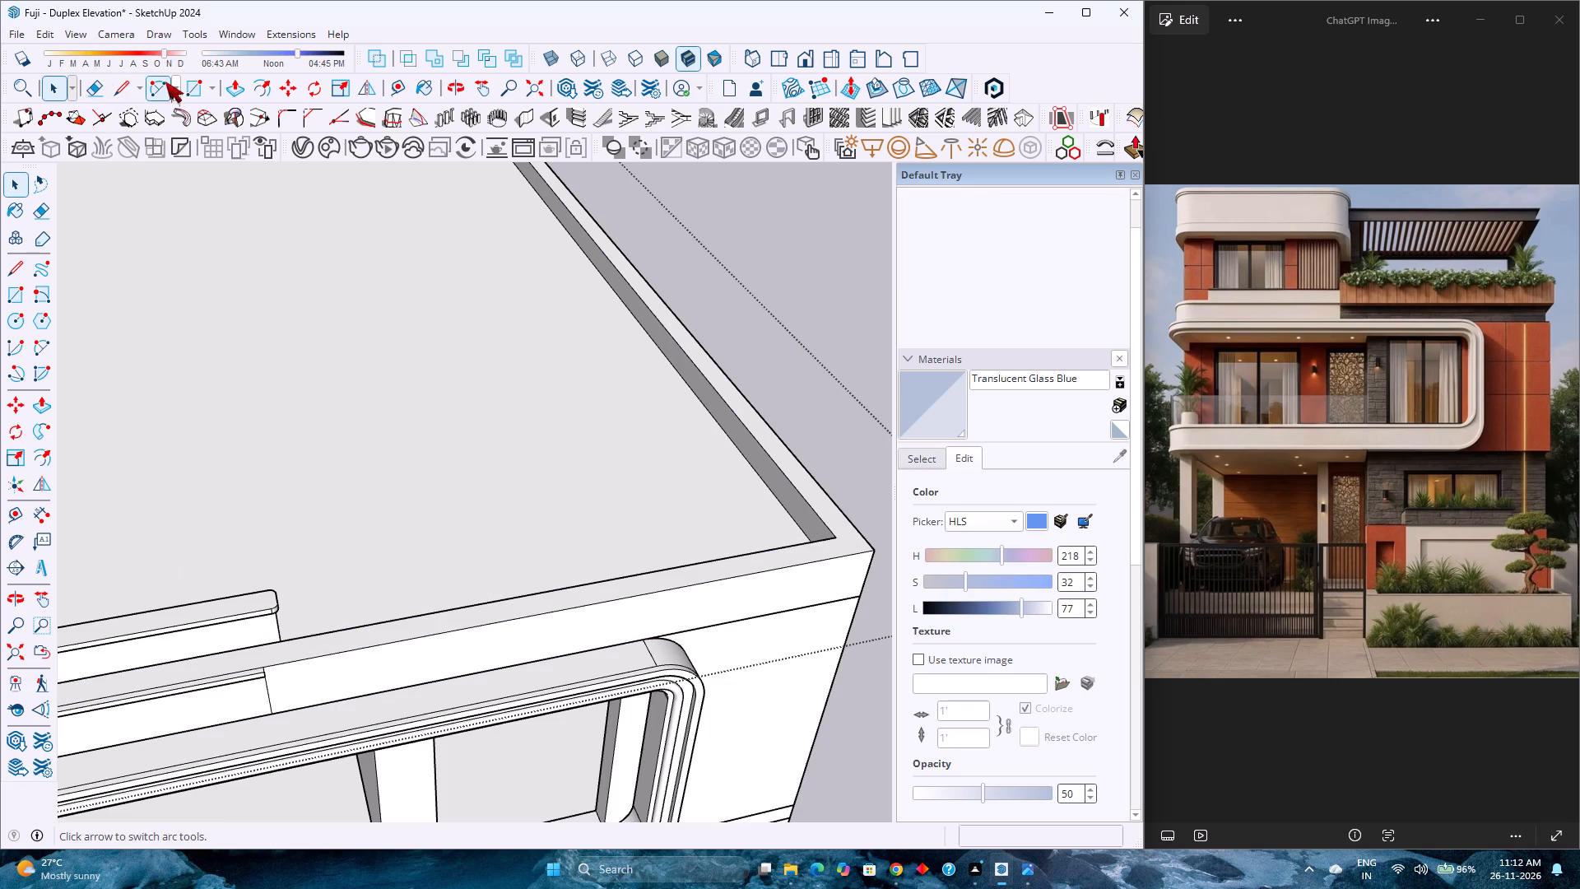
Draw a 16' 3" by 9" rectangle on the front parapet's top, from the capped block to the far corner, and group it.
{"action": "left_click", "coordinate": [197, 89]}
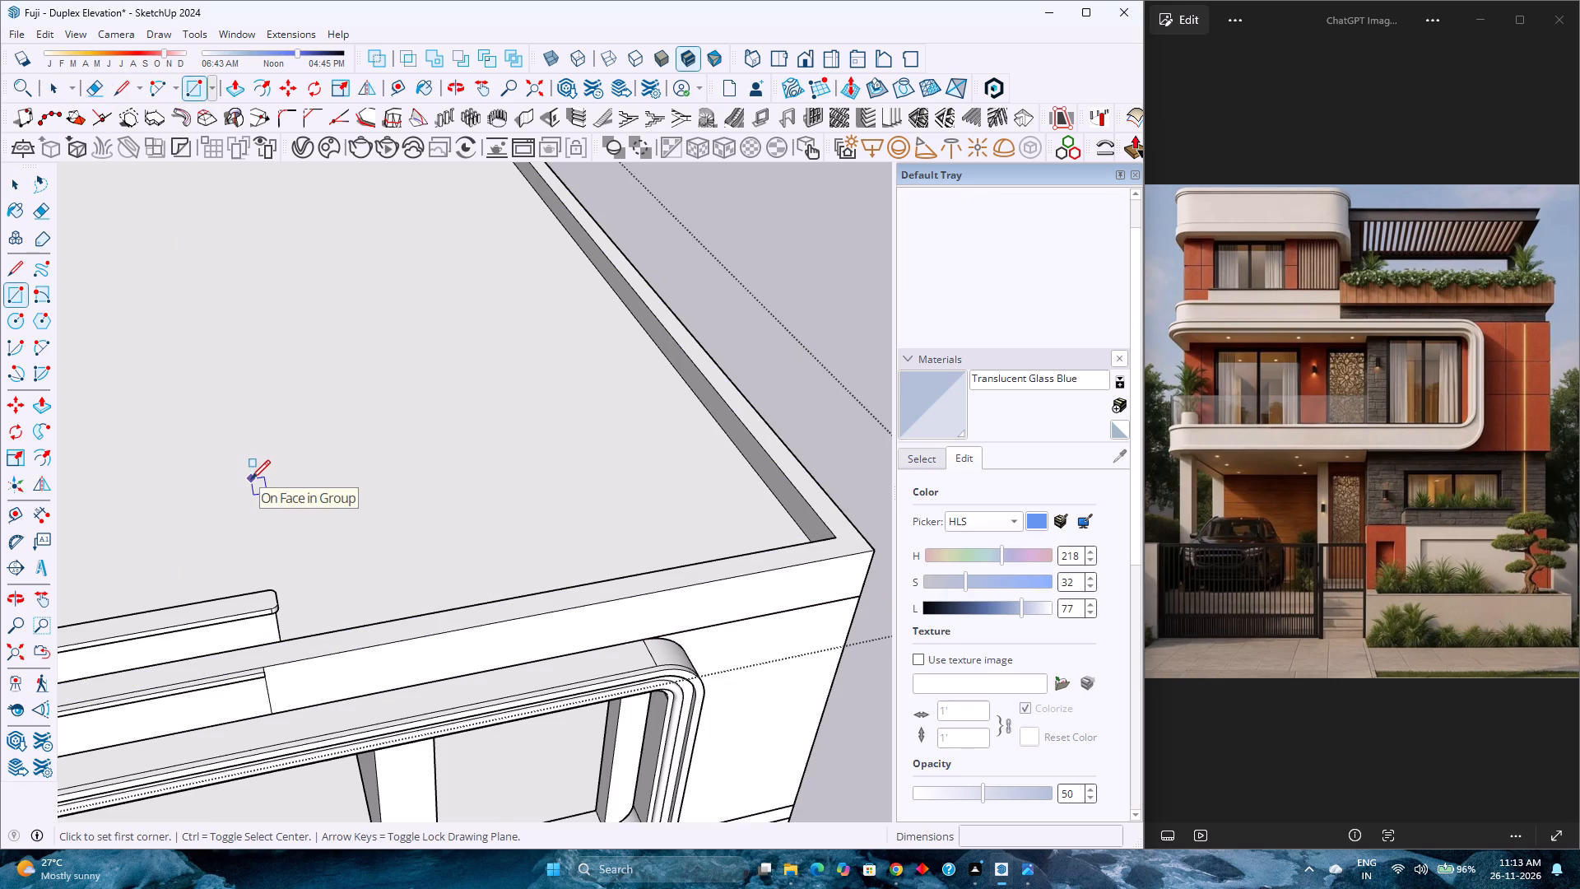
{"action": "left_click", "coordinate": [283, 636]}
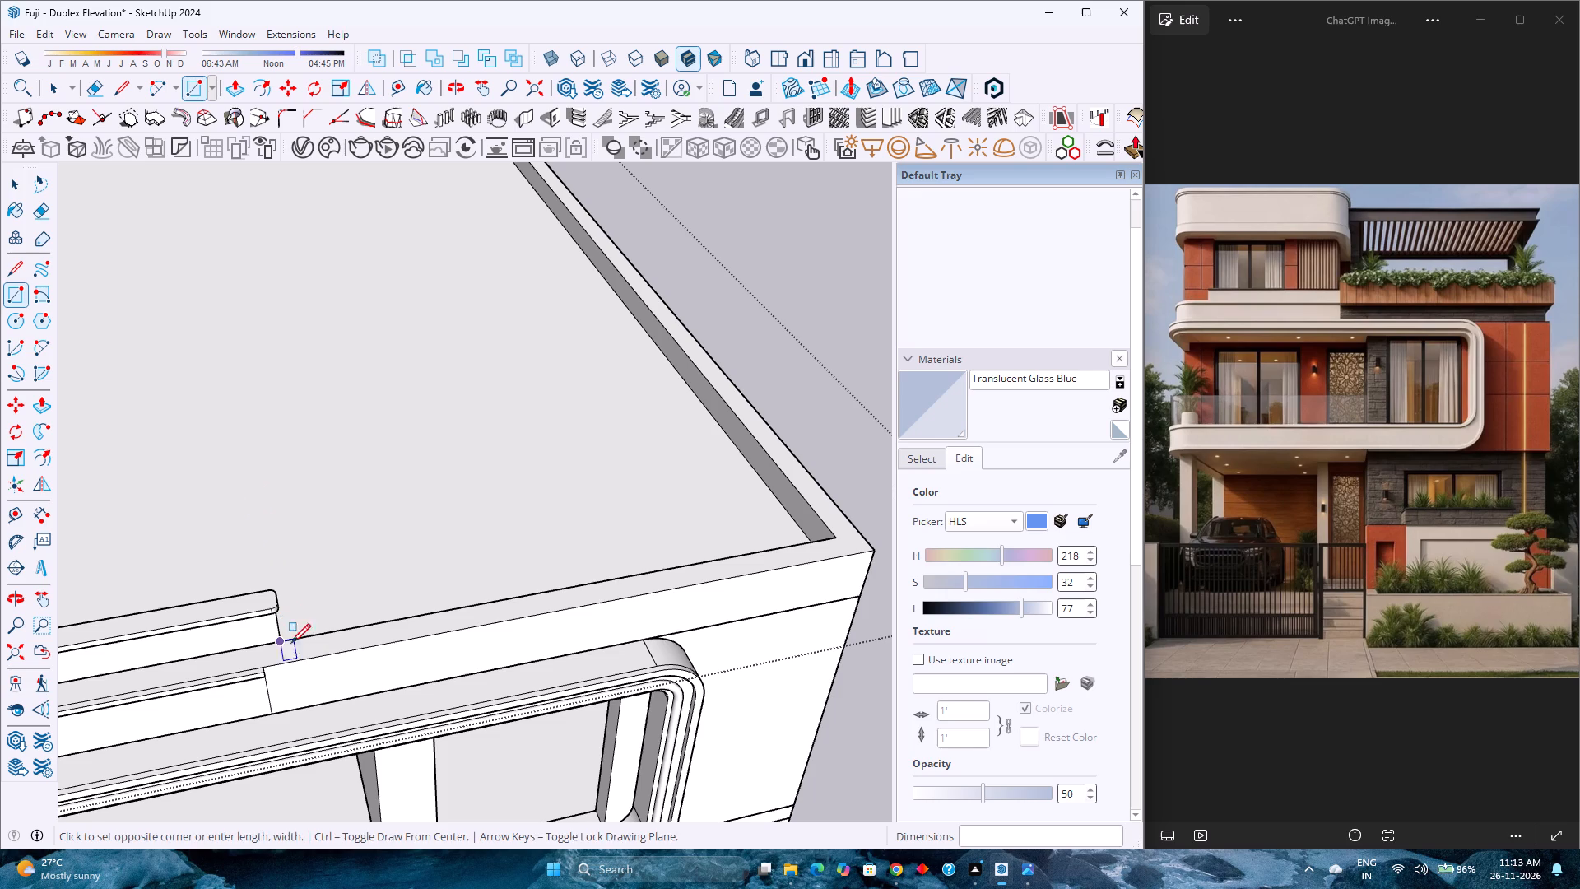
{"action": "key", "text": "Up"}
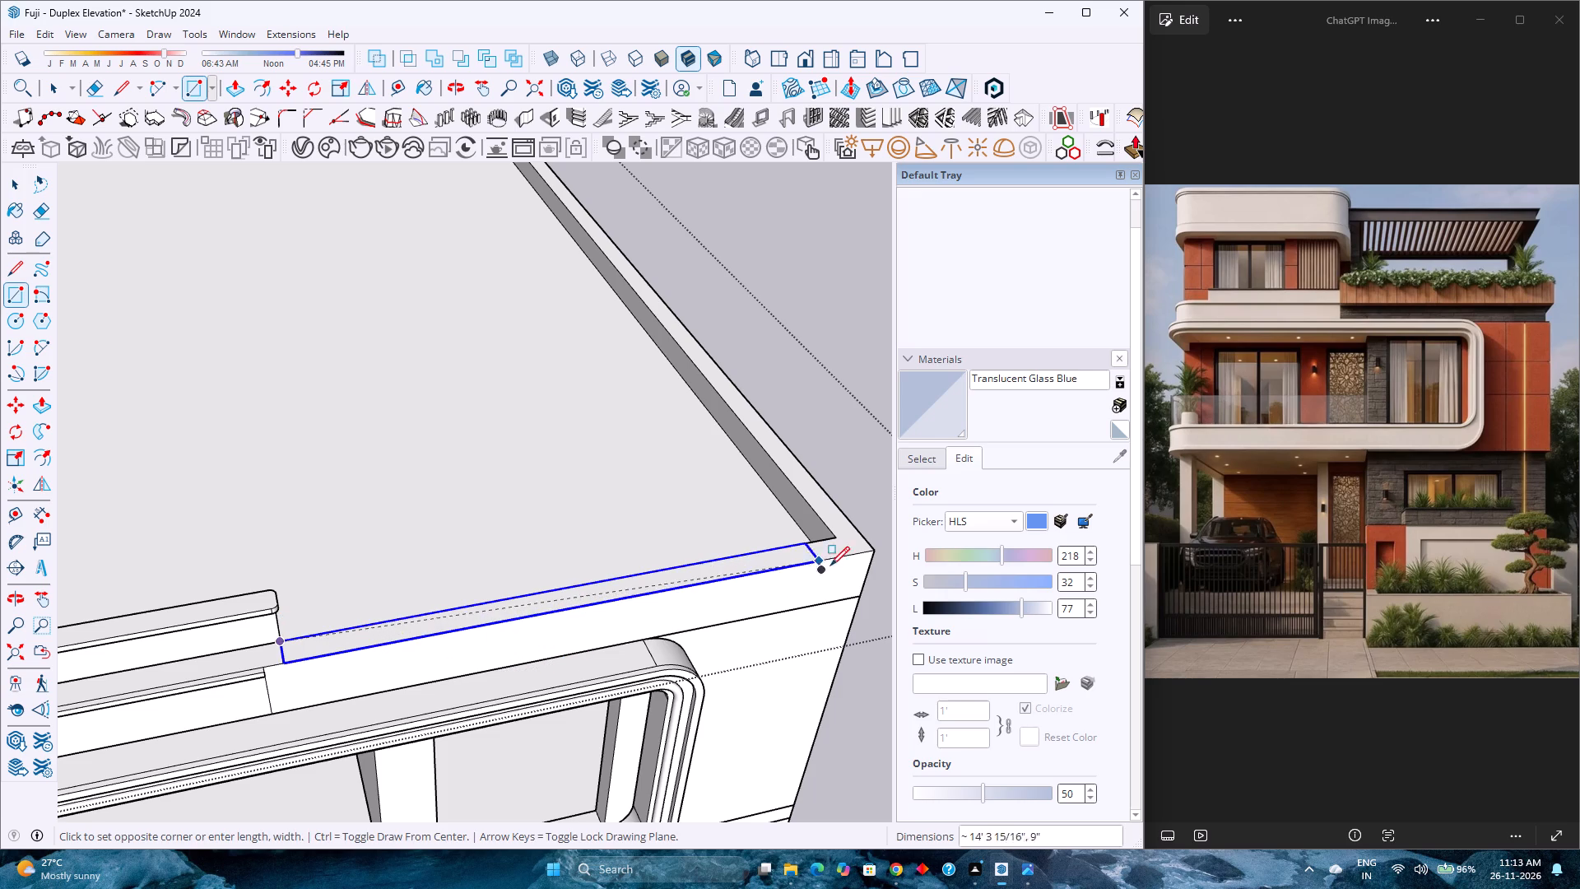
{"action": "left_click", "coordinate": [874, 547]}
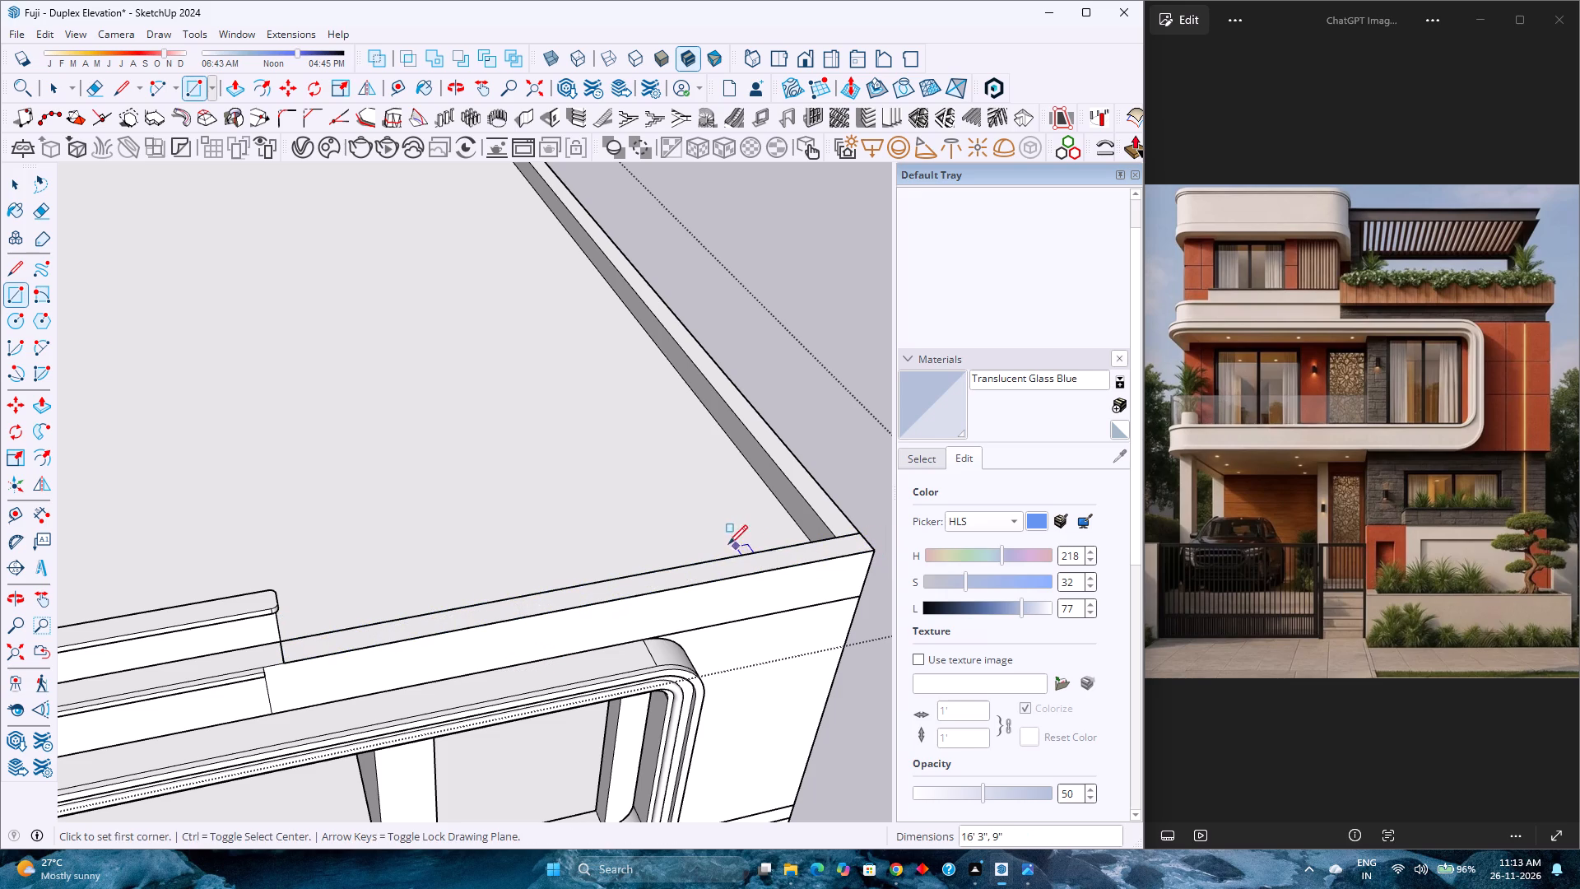
{"action": "key", "text": "space"}
{"action": "double_click", "coordinate": [704, 569]}
{"action": "right_click", "coordinate": [704, 569]}
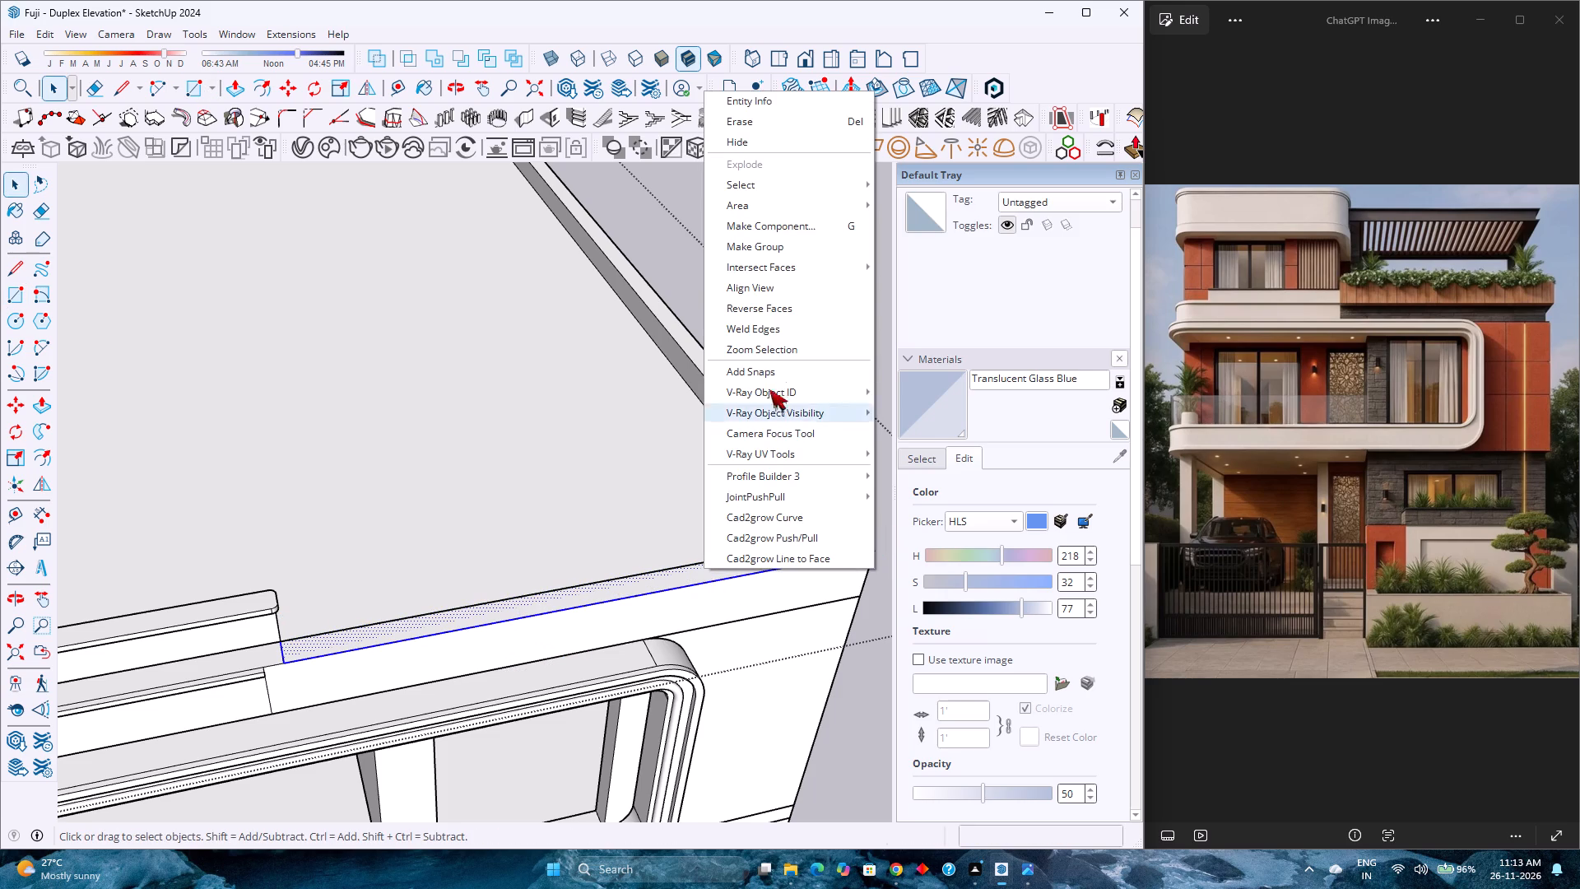
{"action": "left_click", "coordinate": [754, 250]}
Cut the grouped rectangle and paste it inside the parapet's group, at the same spot beside the capped block.
{"action": "key", "text": "ctrl+x"}
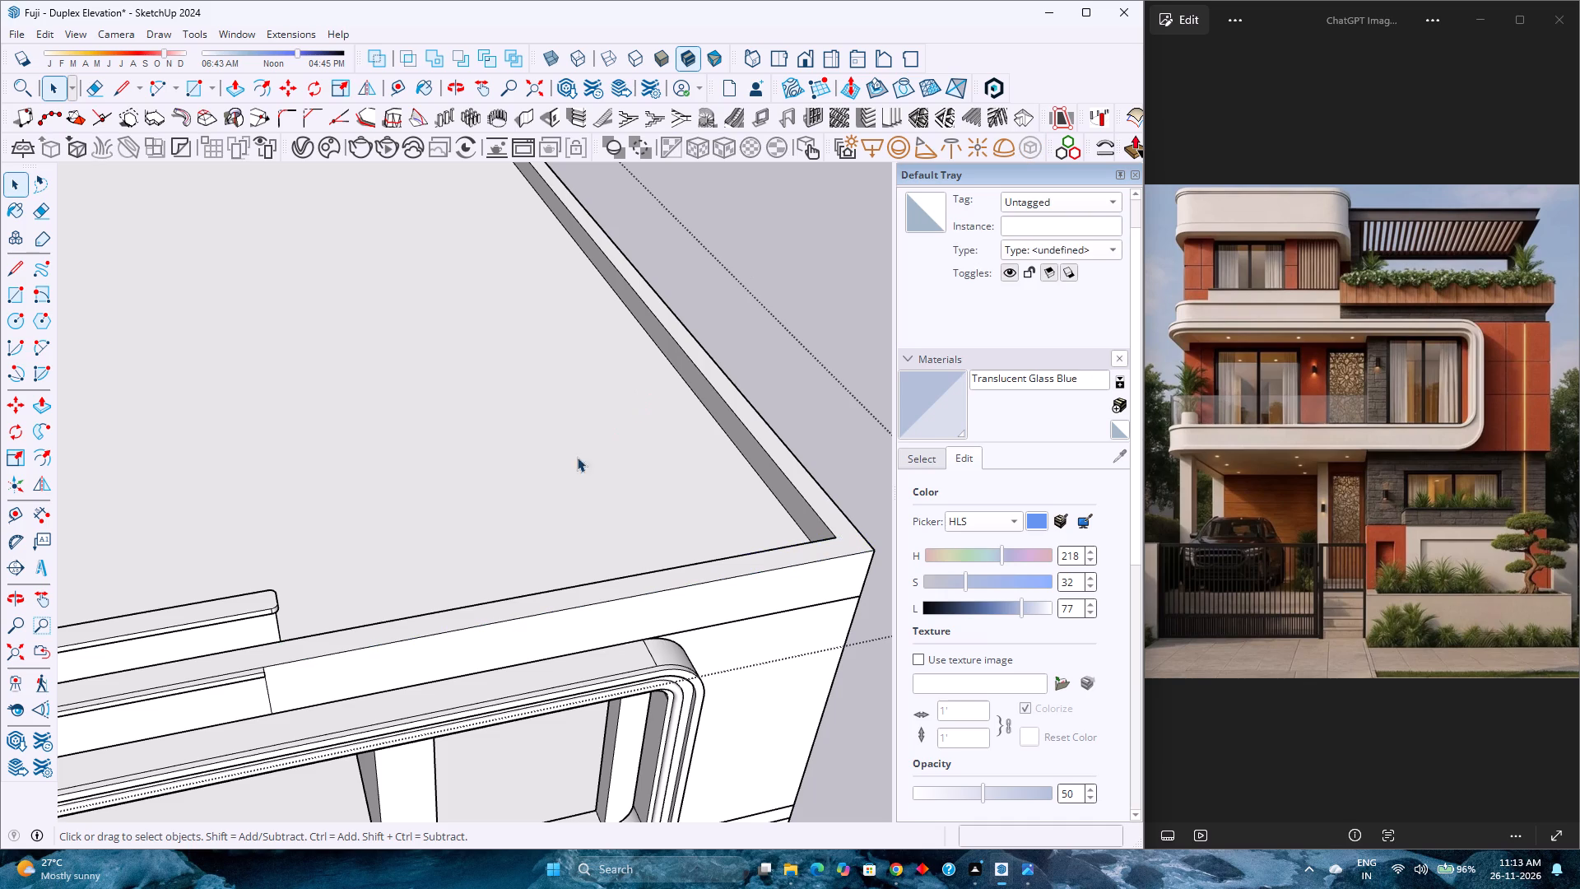
{"action": "double_click", "coordinate": [357, 639]}
{"action": "key", "text": "ctrl+v"}
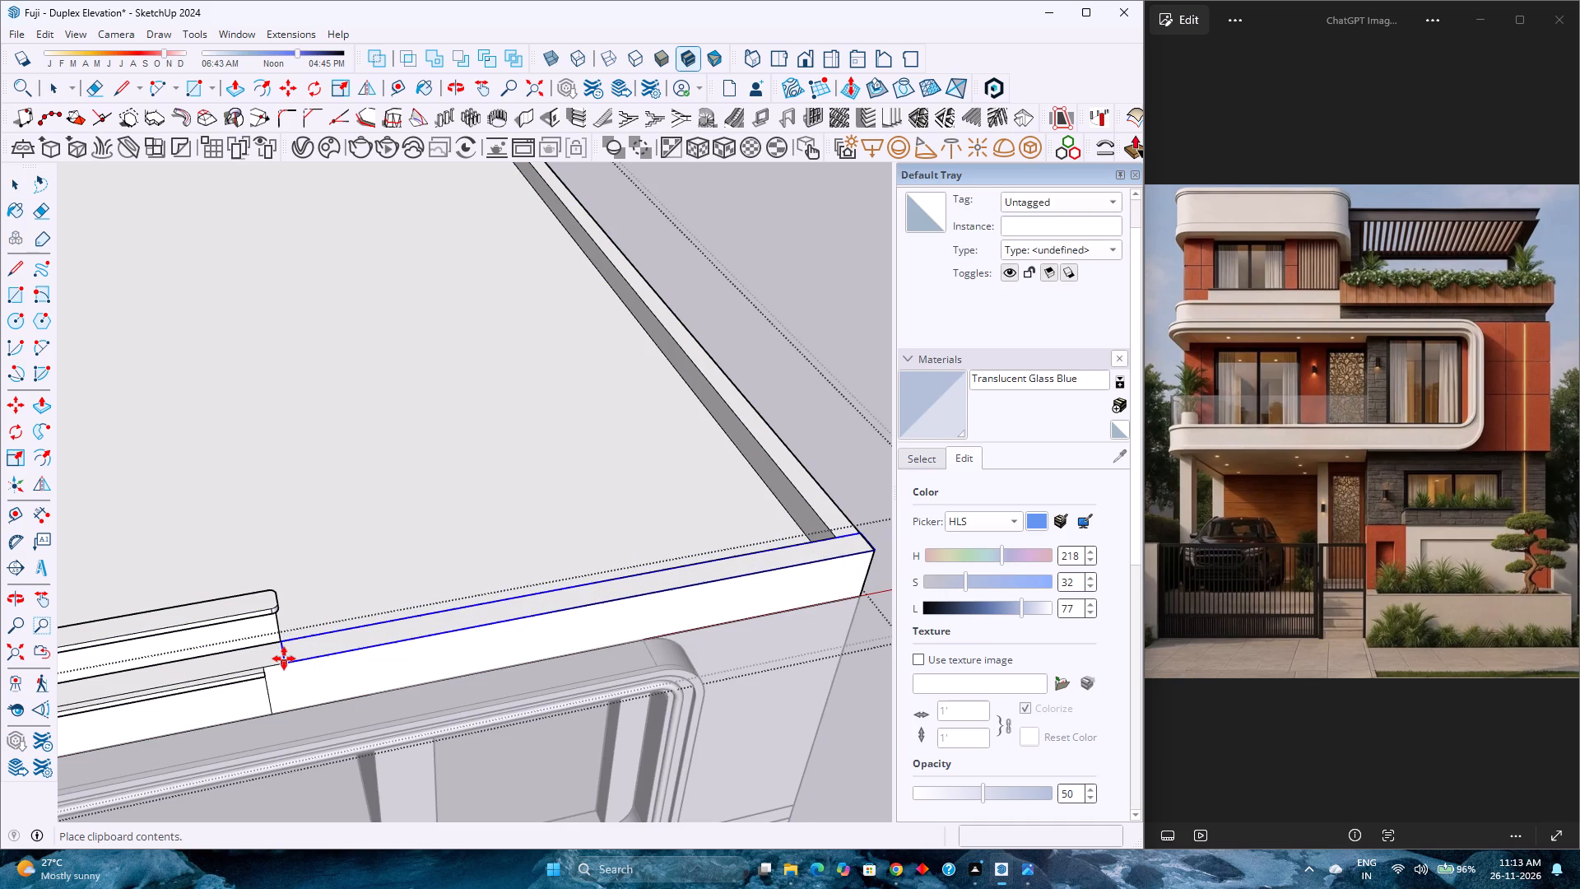
{"action": "left_click", "coordinate": [284, 659]}
Open the rectangle's group and extrude its face 1' 1" upward, level with the capped block.
{"action": "scroll", "coordinate": [352, 652], "scroll_direction": "up", "scroll_amount": 3}
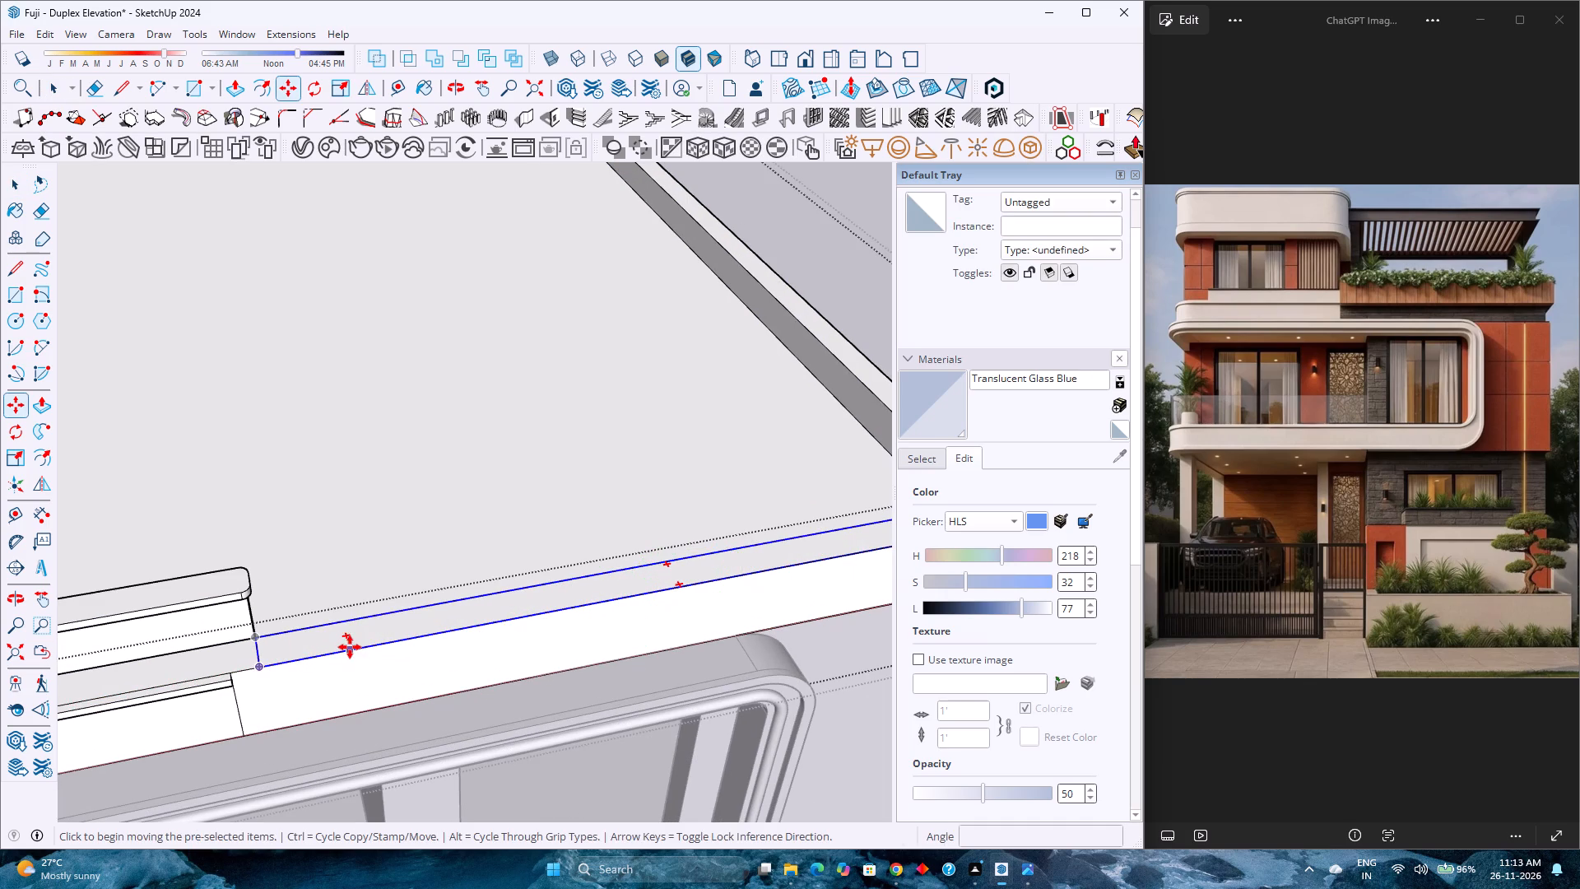
{"action": "key", "text": "space"}
{"action": "double_click", "coordinate": [337, 634]}
{"action": "scroll", "coordinate": [337, 634], "scroll_direction": "up", "scroll_amount": 2}
{"action": "key", "text": "p"}
{"action": "left_click", "coordinate": [337, 634]}
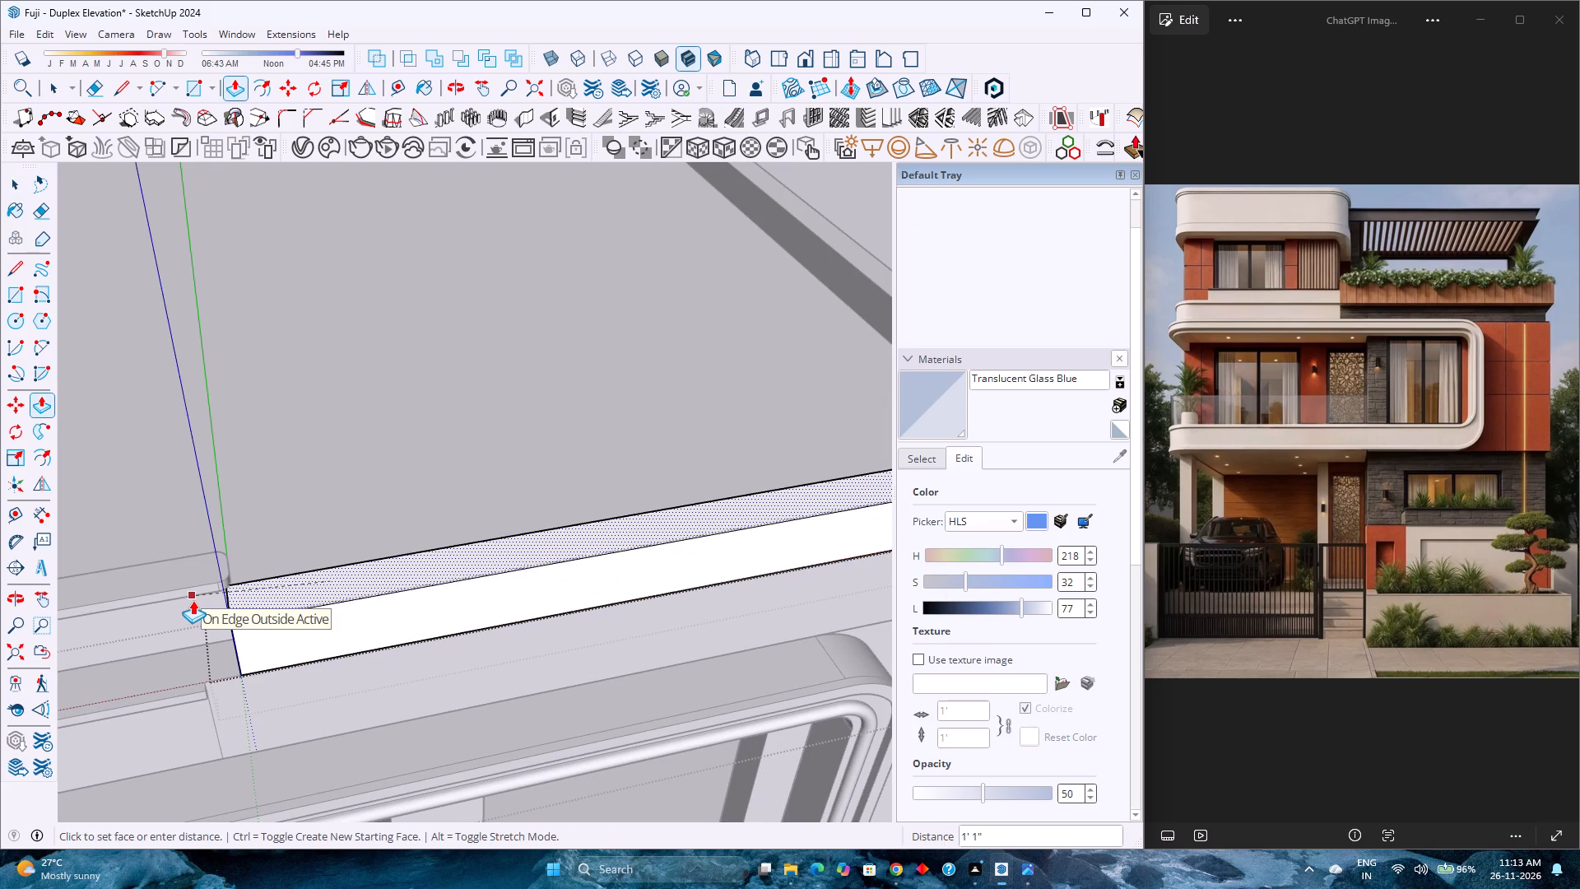
{"action": "left_click", "coordinate": [193, 600]}
Pull the new long block's front face 9" outward beyond the parapet.
{"action": "middle_click_drag", "start_coordinate": [202, 612], "coordinate": [410, 480]}
{"action": "scroll", "coordinate": [267, 685], "scroll_direction": "up", "scroll_amount": 3}
{"action": "middle_click_drag", "start_coordinate": [267, 685], "coordinate": [283, 628]}
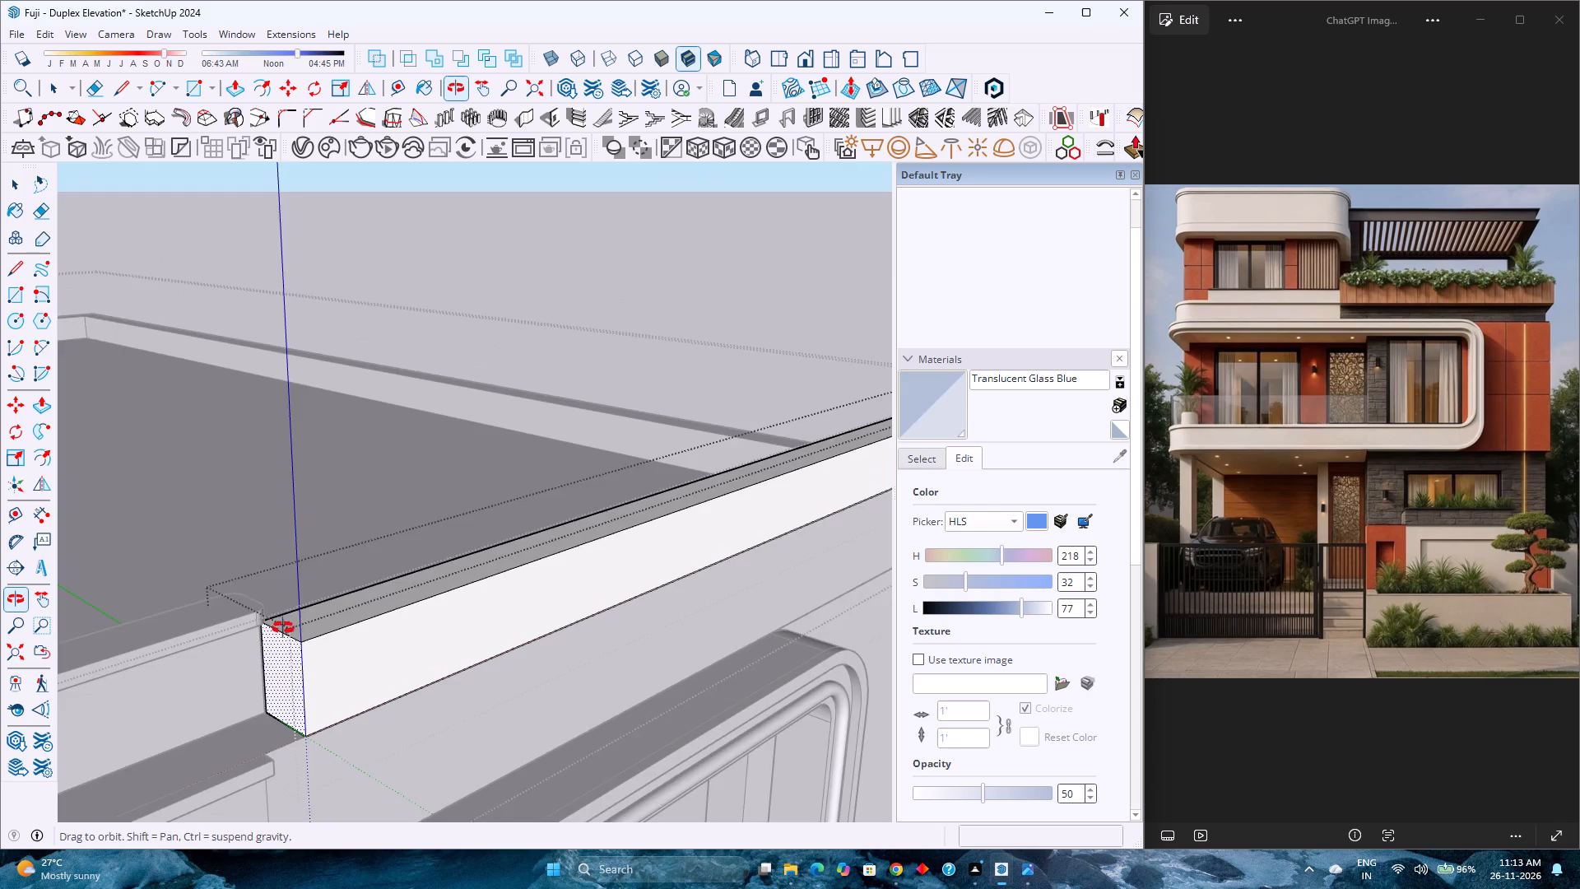
{"action": "middle_click_drag", "start_coordinate": [283, 628], "coordinate": [288, 607]}
{"action": "middle_click", "coordinate": [288, 607]}
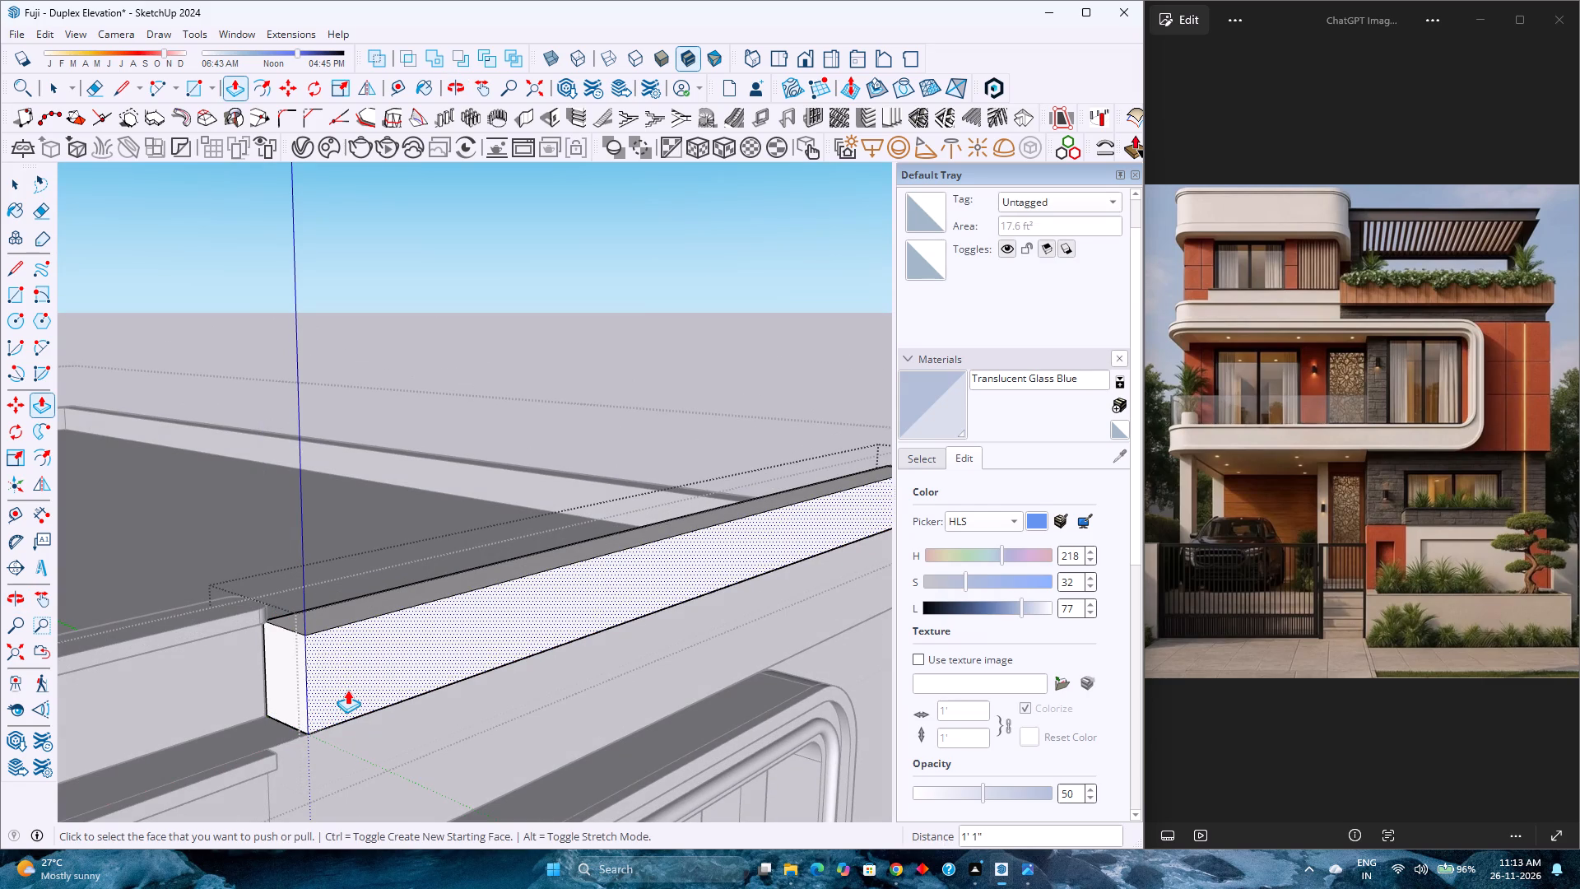
{"action": "left_click", "coordinate": [352, 693]}
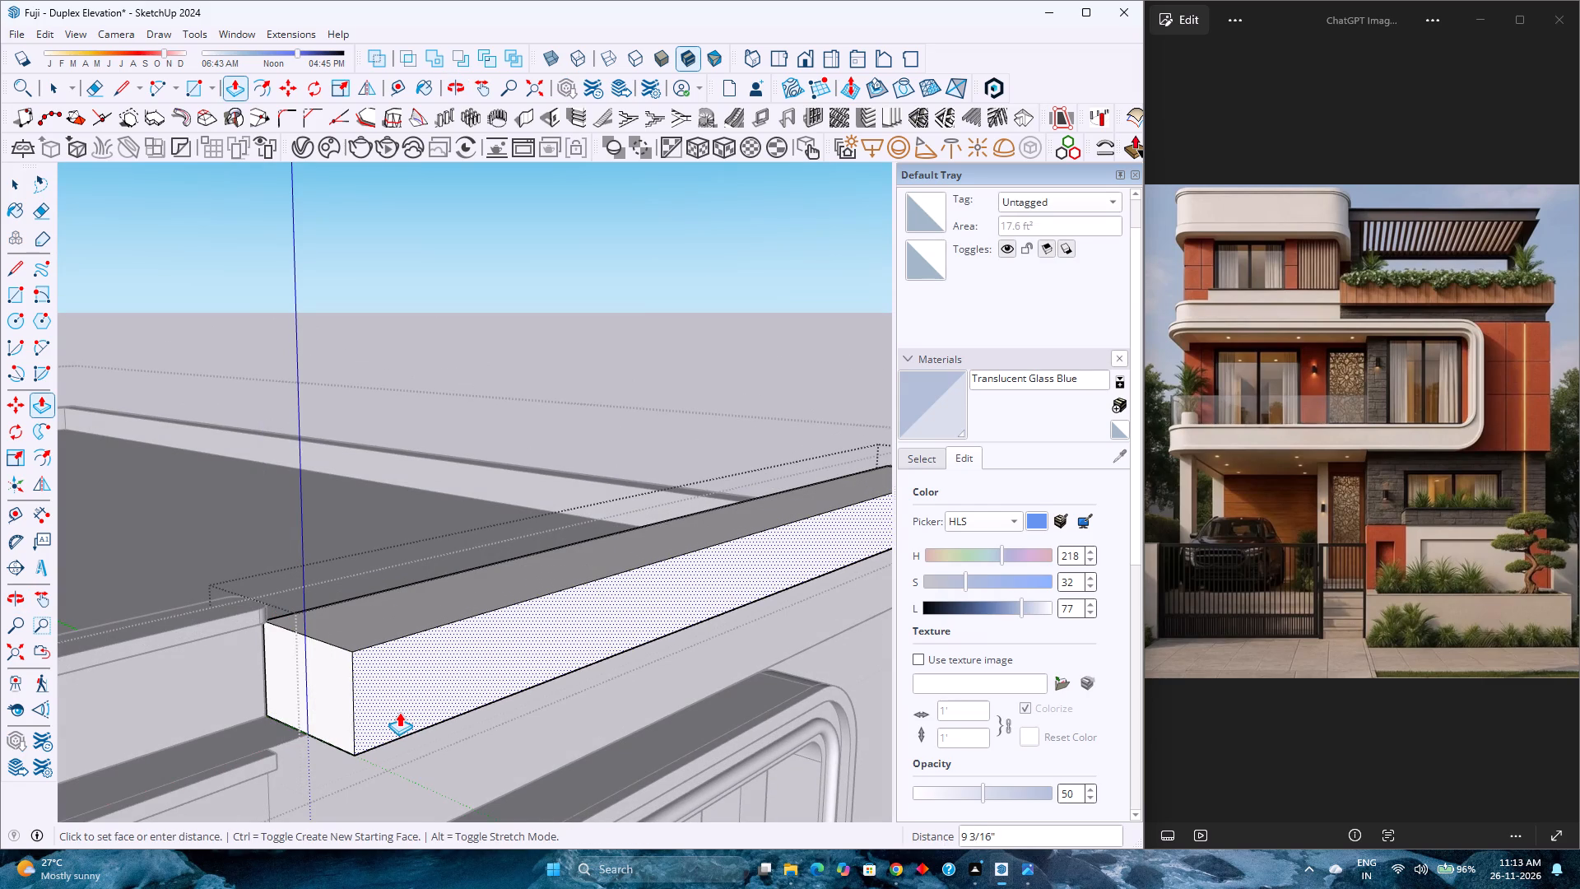
{"action": "scroll", "coordinate": [399, 712], "scroll_direction": "down", "scroll_amount": 6}
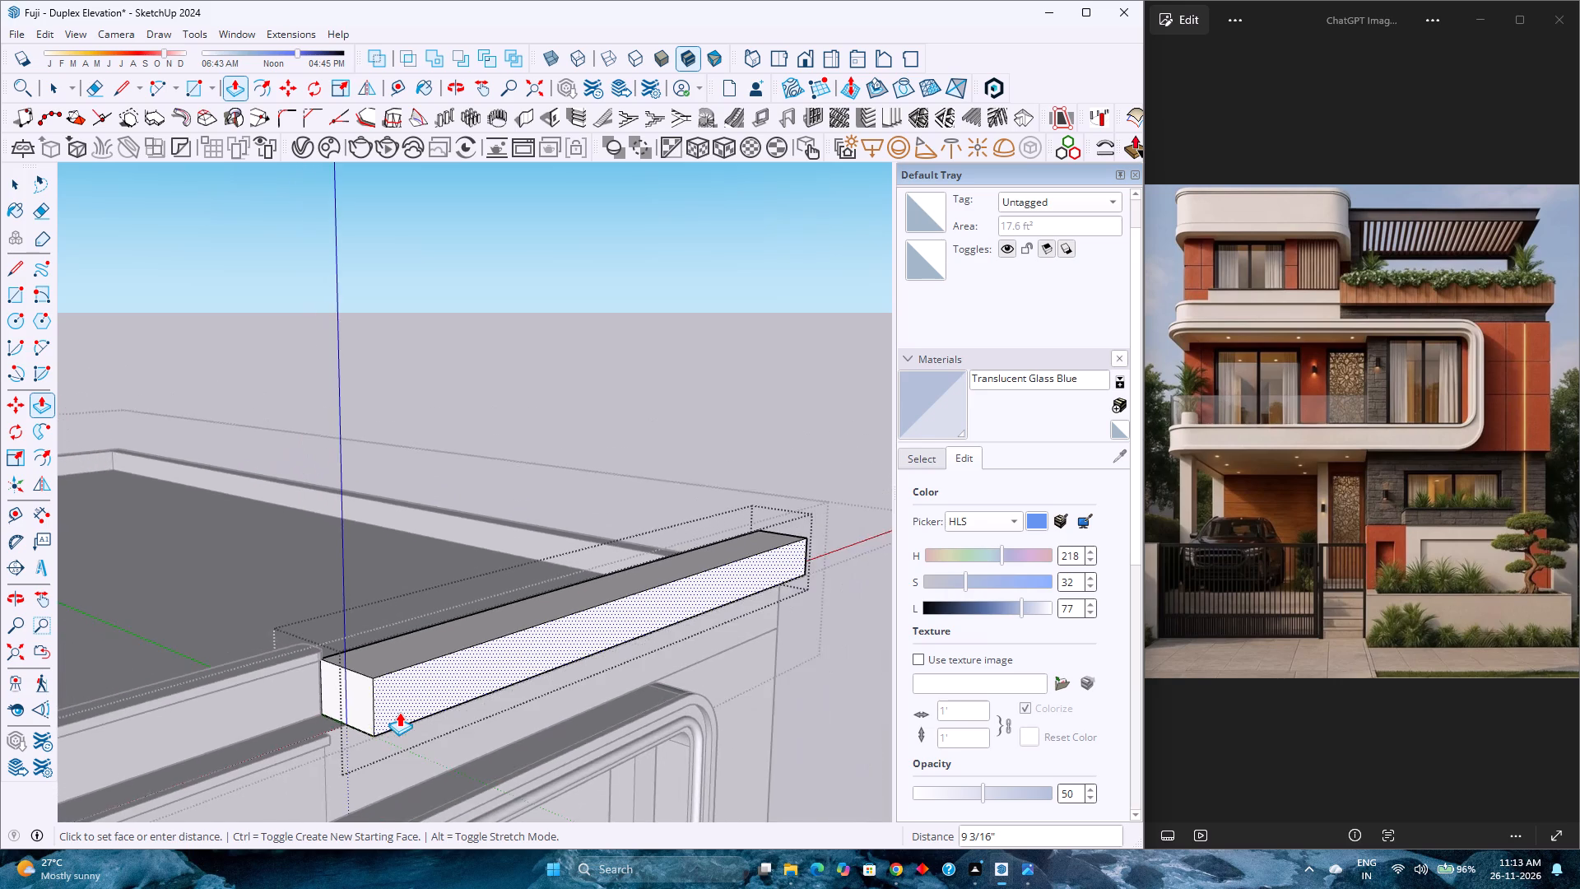
{"action": "middle_click_drag", "start_coordinate": [393, 711], "coordinate": [276, 575]}
{"action": "middle_click", "coordinate": [276, 575]}
{"action": "scroll", "coordinate": [286, 577], "scroll_direction": "down", "scroll_amount": 7}
{"action": "middle_click_drag", "start_coordinate": [318, 618], "coordinate": [309, 623]}
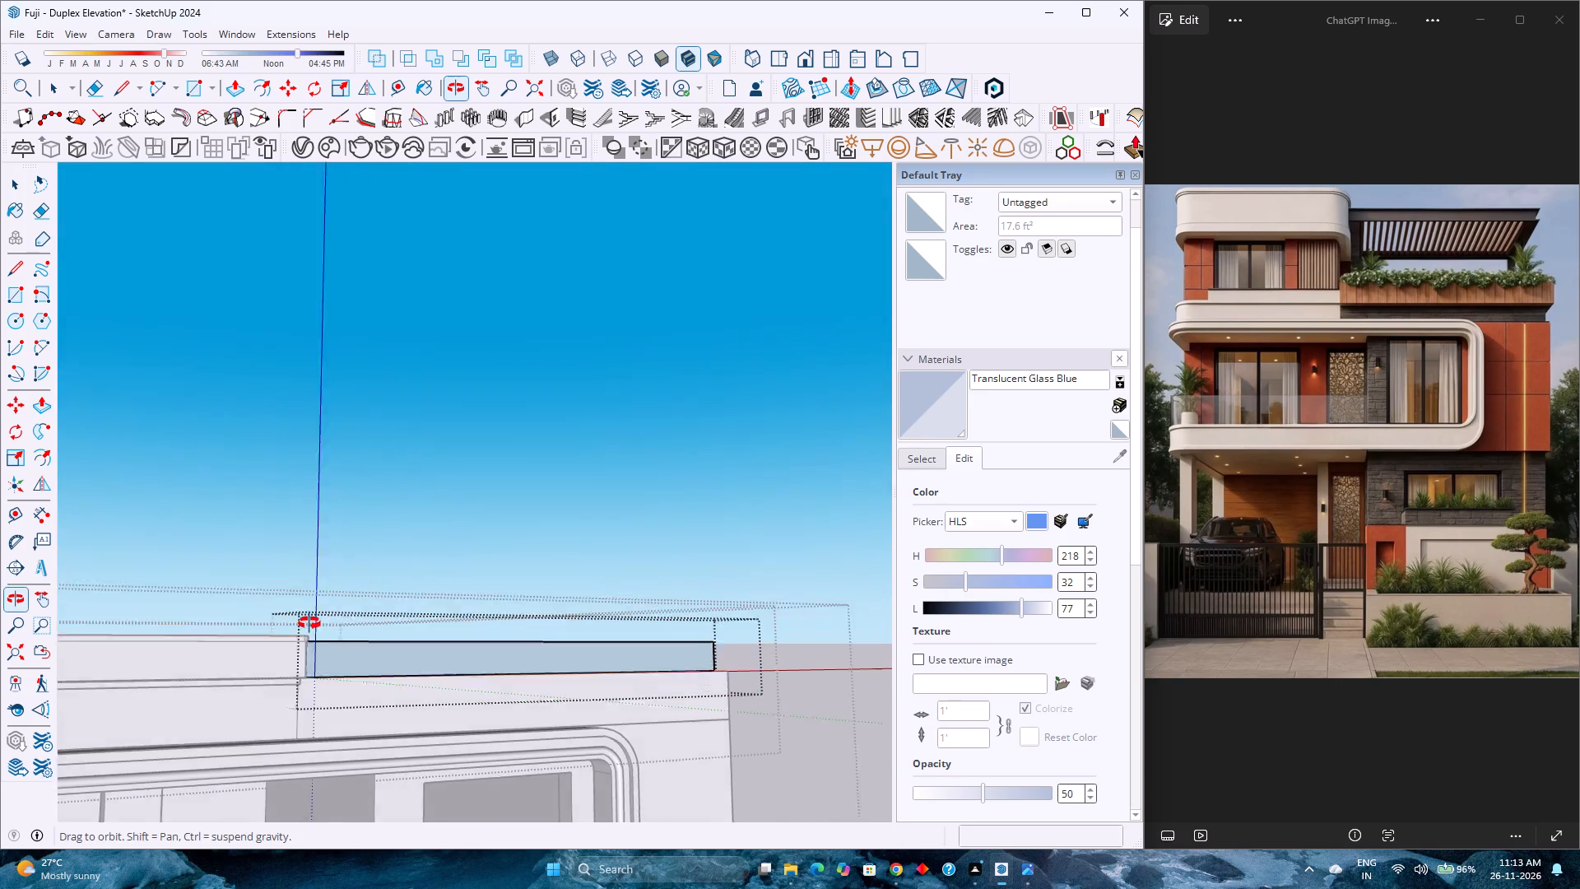
{"action": "middle_click_drag", "start_coordinate": [309, 623], "coordinate": [422, 670]}
{"action": "middle_click", "coordinate": [422, 669]}
{"action": "scroll", "coordinate": [424, 662], "scroll_direction": "down", "scroll_amount": 7}
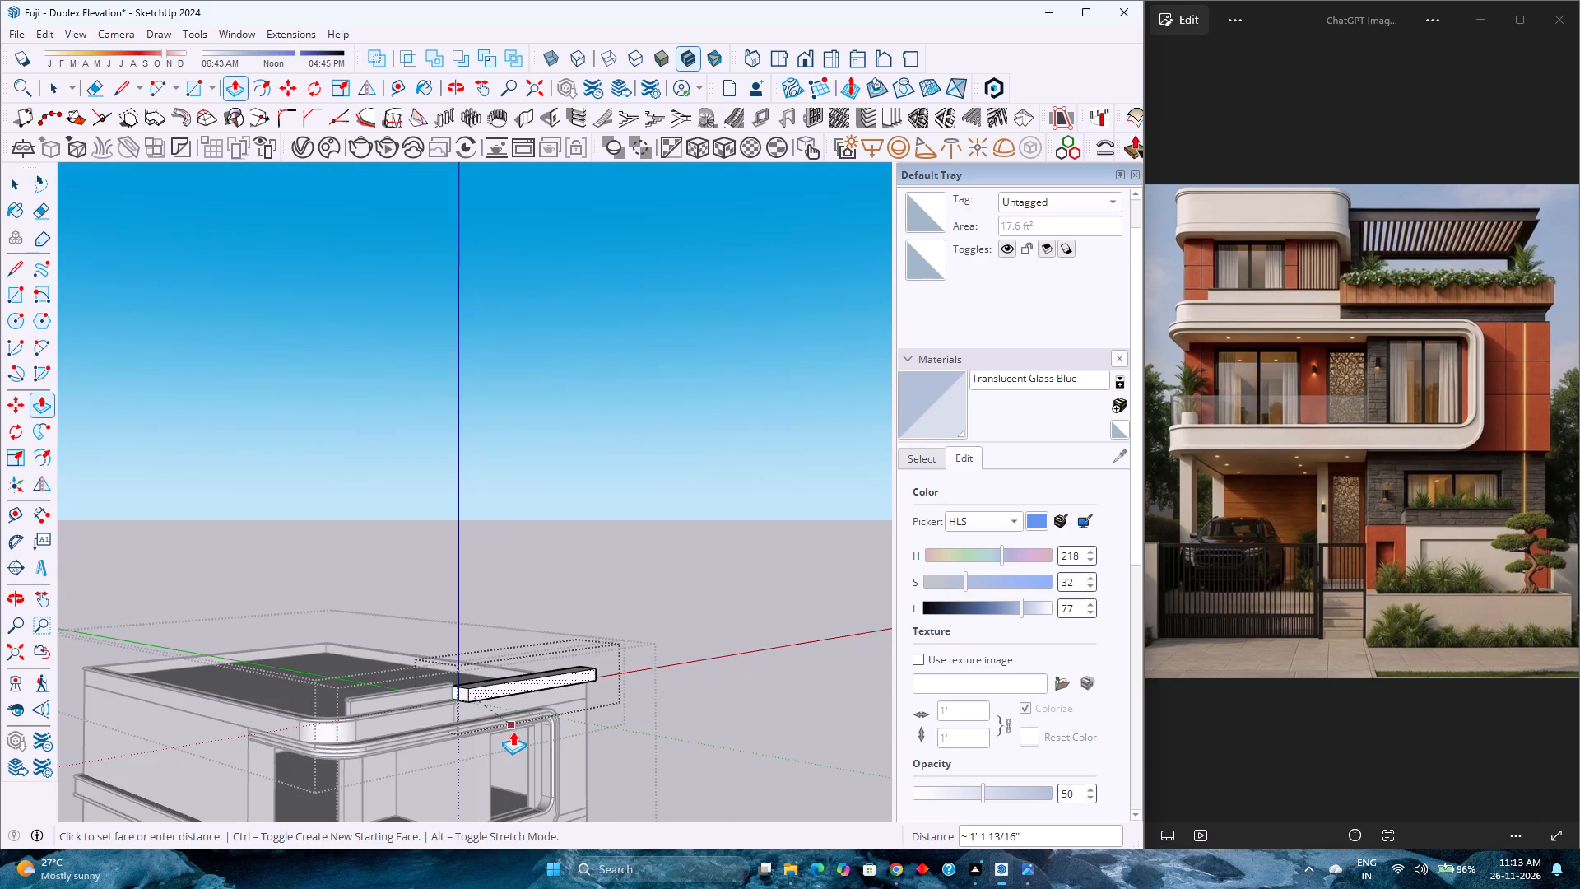
{"action": "scroll", "coordinate": [479, 700], "scroll_direction": "up", "scroll_amount": 8}
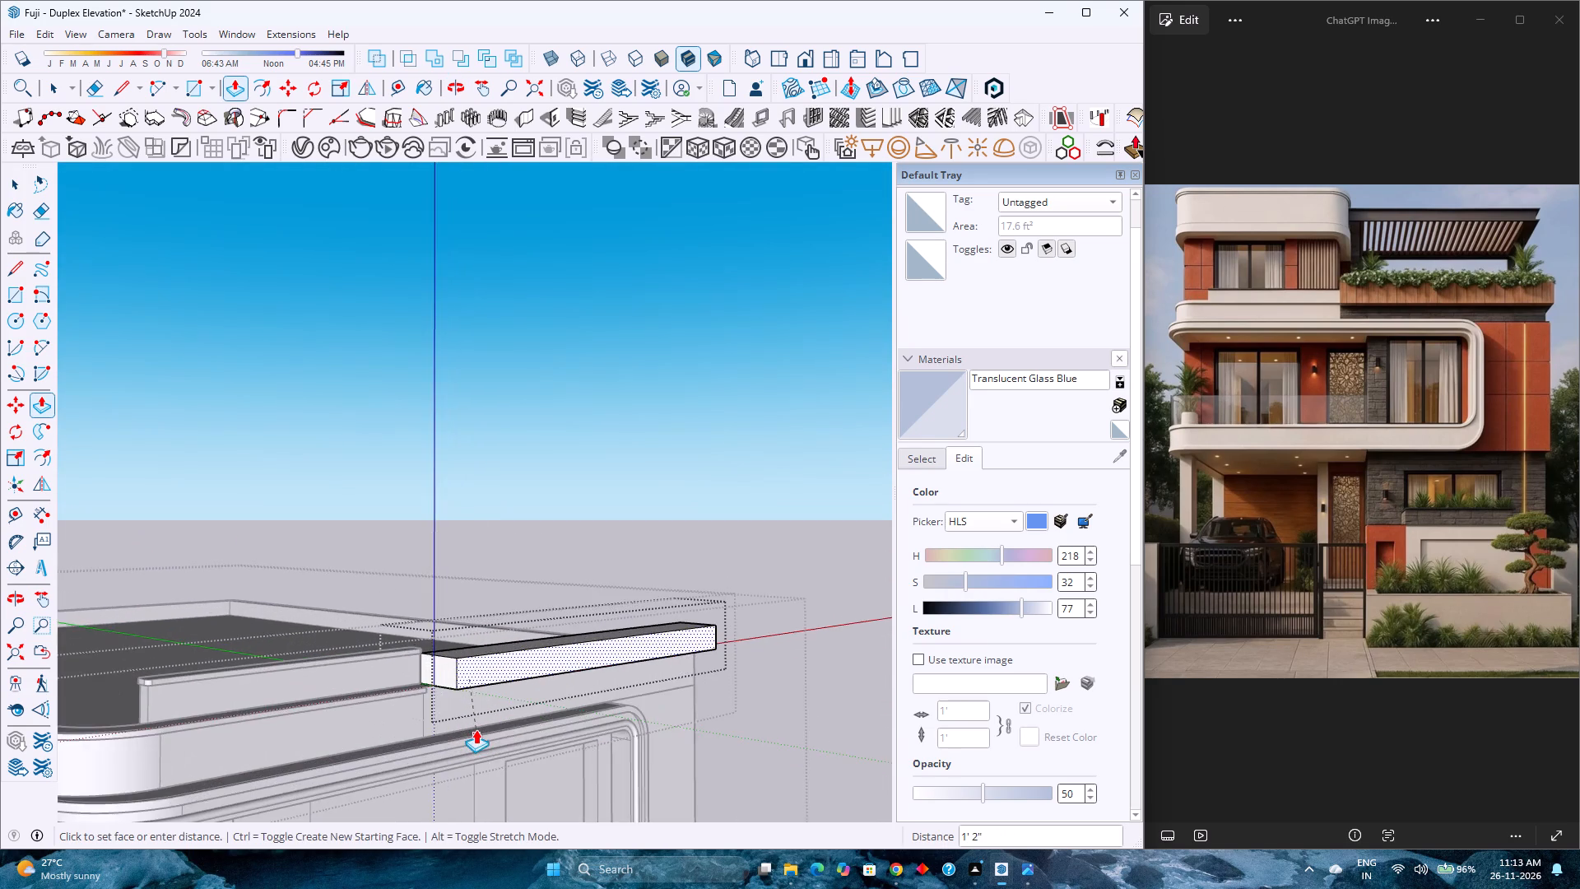
{"action": "scroll", "coordinate": [476, 729], "scroll_direction": "up", "scroll_amount": 3}
{"action": "middle_click_drag", "start_coordinate": [475, 729], "coordinate": [579, 808]}
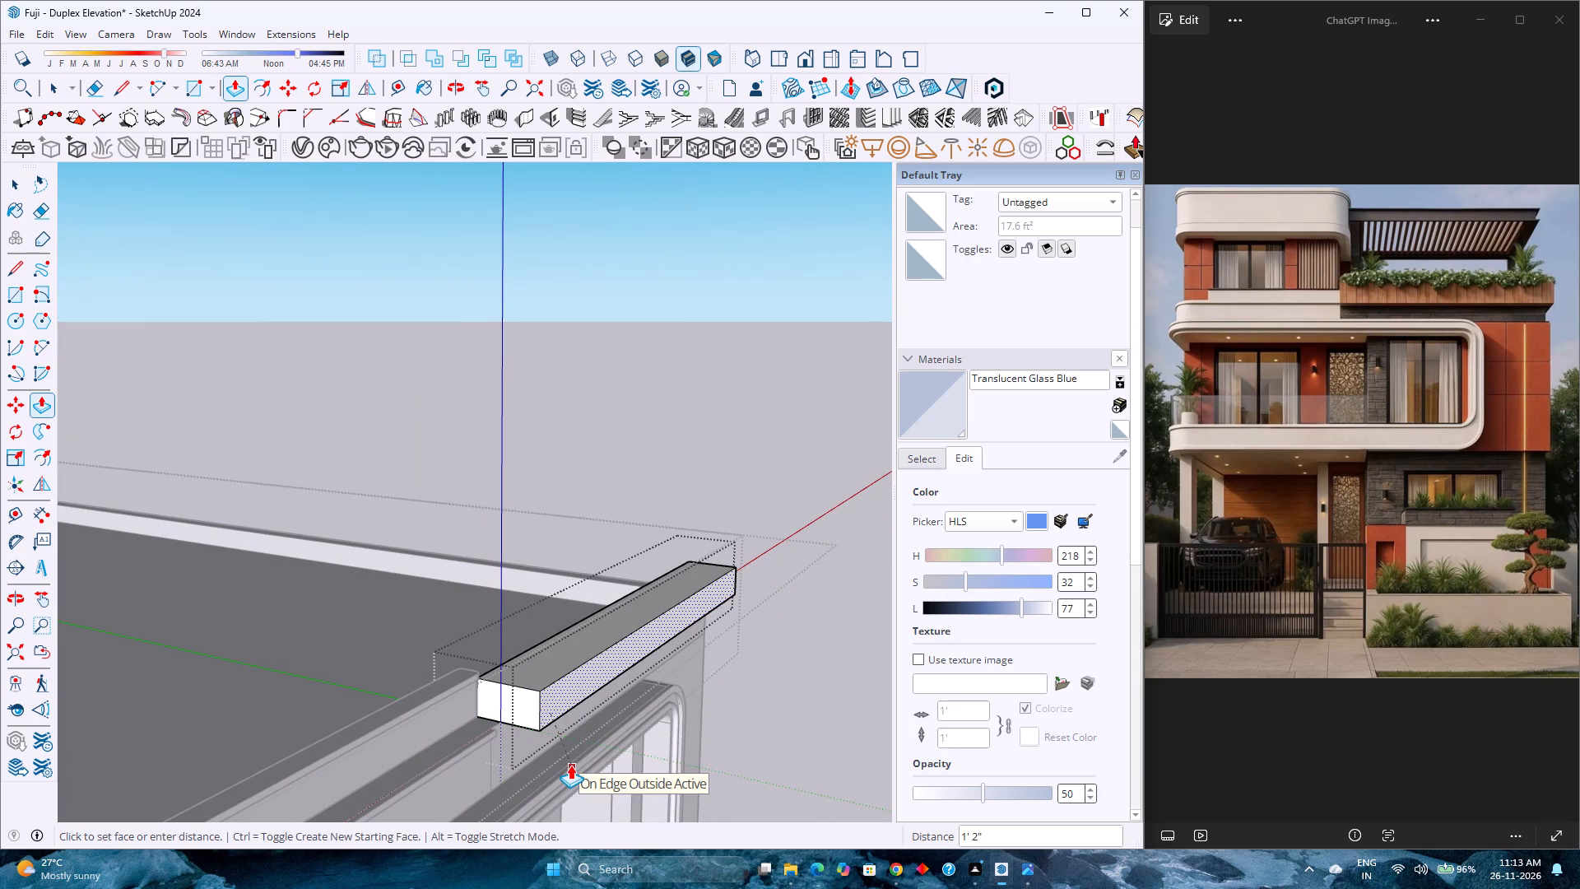
{"action": "key", "text": "9"}
{"action": "key", "text": "Return"}
Raise the long block's top face by 6".
{"action": "scroll", "coordinate": [491, 724], "scroll_direction": "up", "scroll_amount": 7}
{"action": "middle_click", "coordinate": [498, 728]}
{"action": "middle_click_drag", "start_coordinate": [492, 725], "coordinate": [395, 785]}
{"action": "left_click", "coordinate": [537, 637]}
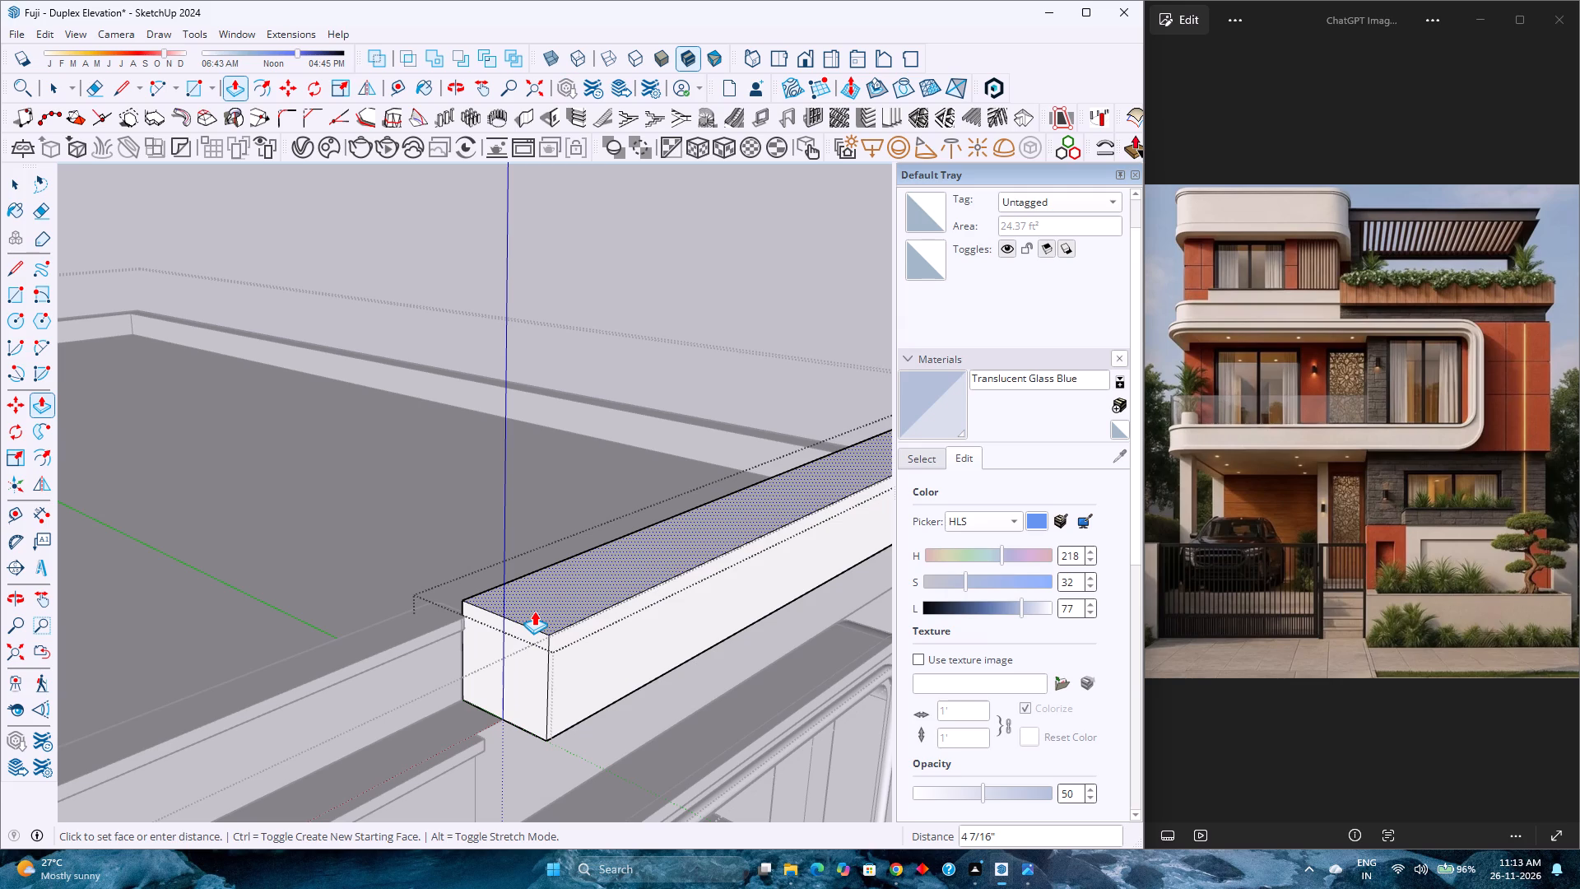
{"action": "key", "text": "6"}
{"action": "key", "text": "Return"}
Examine the long block's proportions against the facade from the front, side and above.
{"action": "middle_click_drag", "start_coordinate": [526, 629], "coordinate": [475, 588]}
{"action": "middle_click_drag", "start_coordinate": [467, 583], "coordinate": [443, 567]}
{"action": "scroll", "coordinate": [441, 566], "scroll_direction": "down", "scroll_amount": 4}
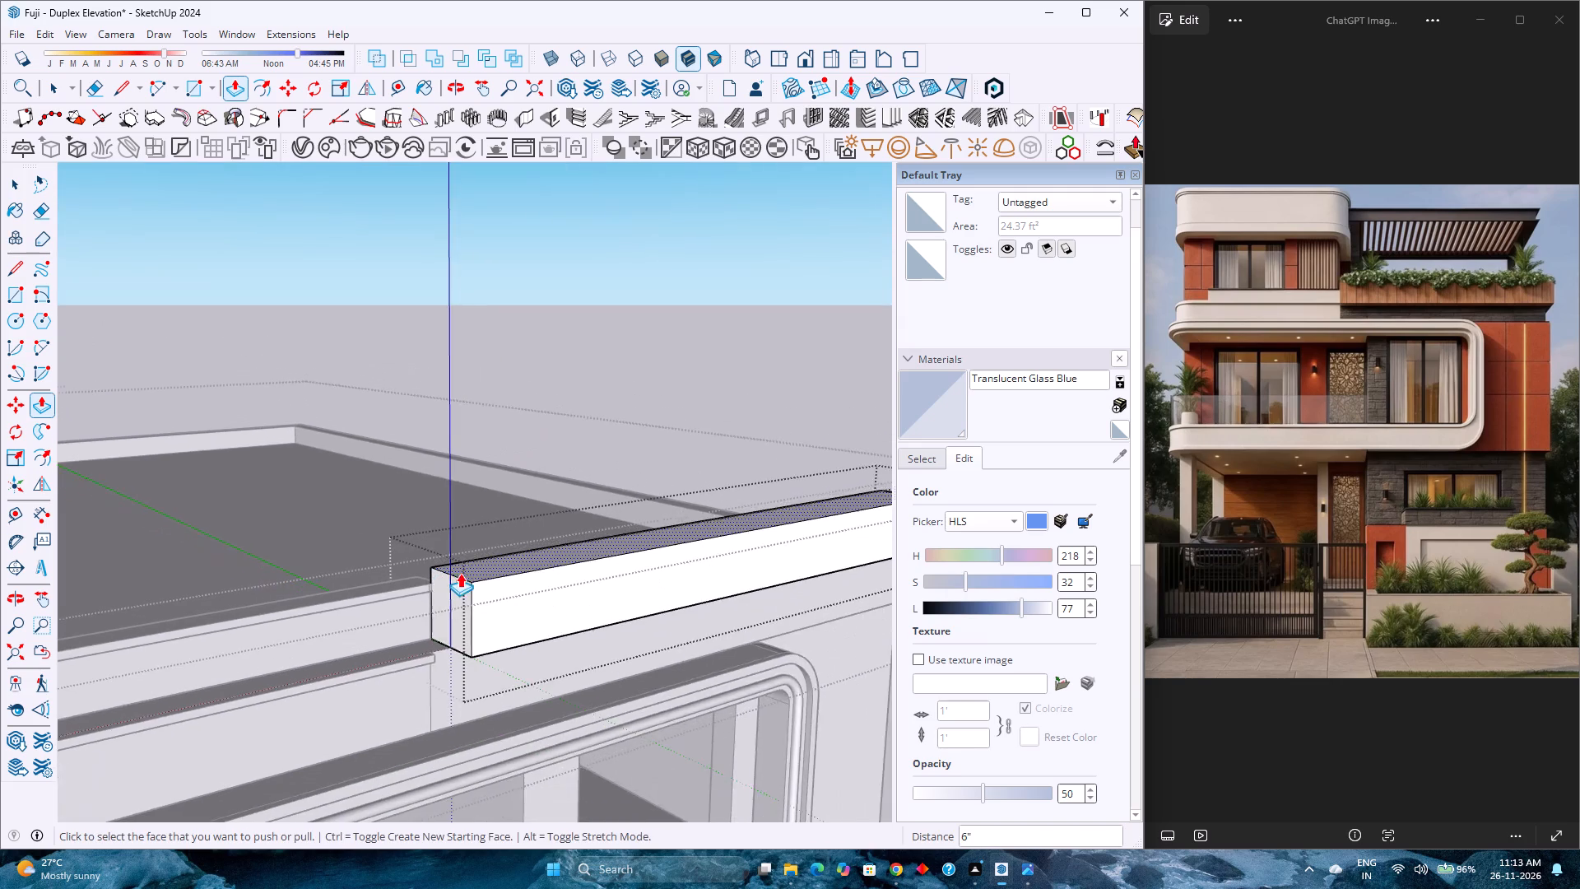
{"action": "scroll", "coordinate": [460, 573], "scroll_direction": "down", "scroll_amount": 5}
{"action": "middle_click_drag", "start_coordinate": [476, 604], "coordinate": [279, 491]}
{"action": "middle_click", "coordinate": [279, 491]}
{"action": "scroll", "coordinate": [513, 539], "scroll_direction": "down", "scroll_amount": 8}
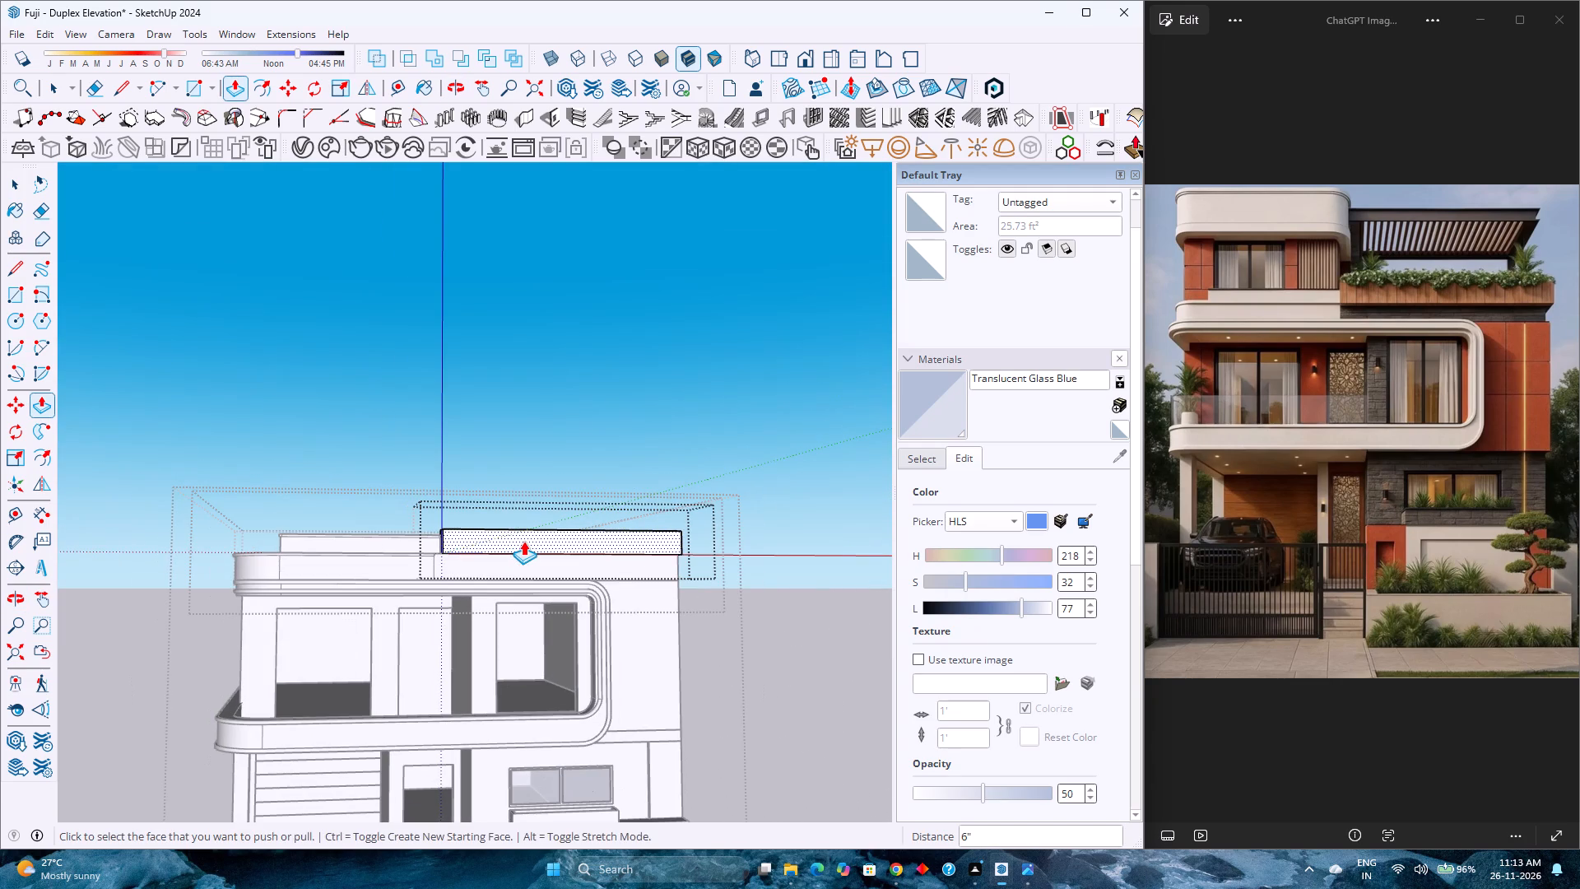
{"action": "middle_click_drag", "start_coordinate": [608, 547], "coordinate": [276, 592]}
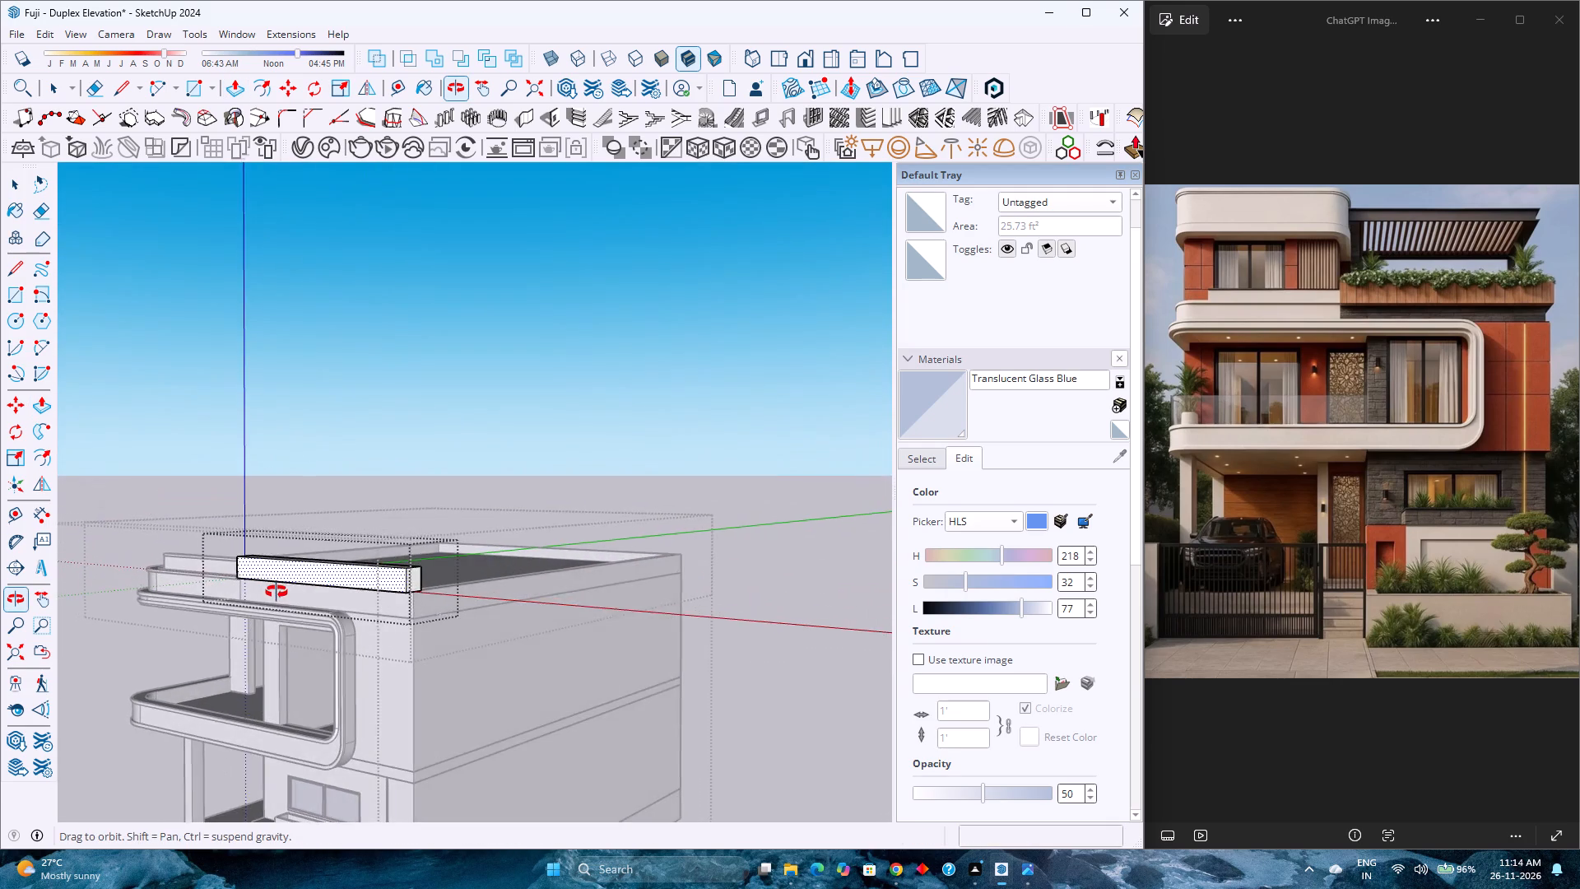
{"action": "middle_click_drag", "start_coordinate": [276, 592], "coordinate": [597, 519]}
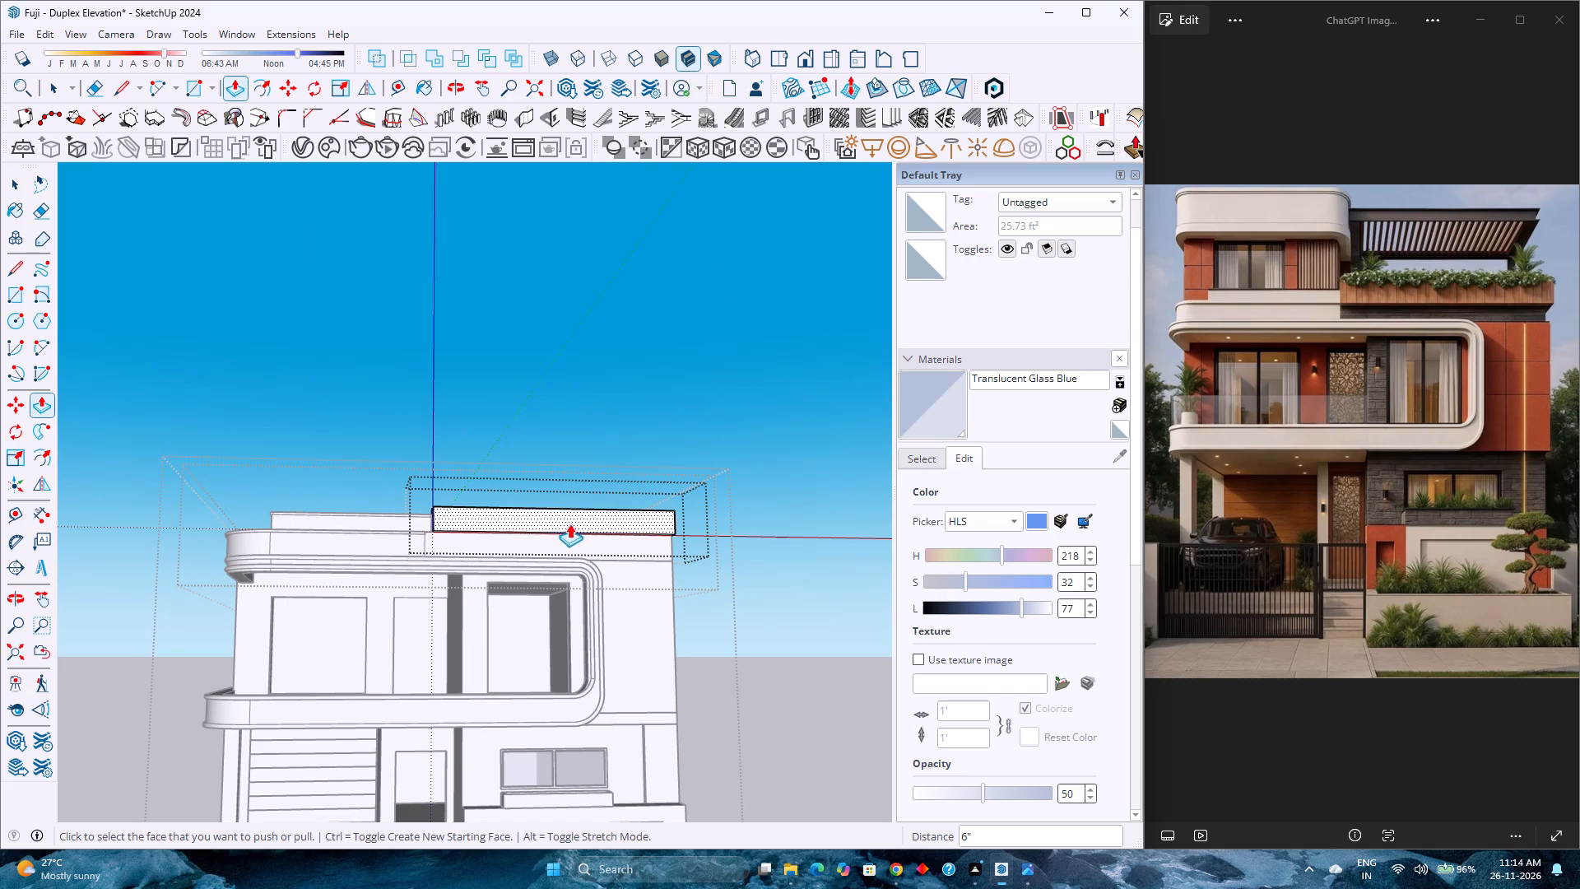
{"action": "scroll", "coordinate": [578, 527], "scroll_direction": "up", "scroll_amount": 5}
{"action": "middle_click_drag", "start_coordinate": [548, 547], "coordinate": [844, 644]}
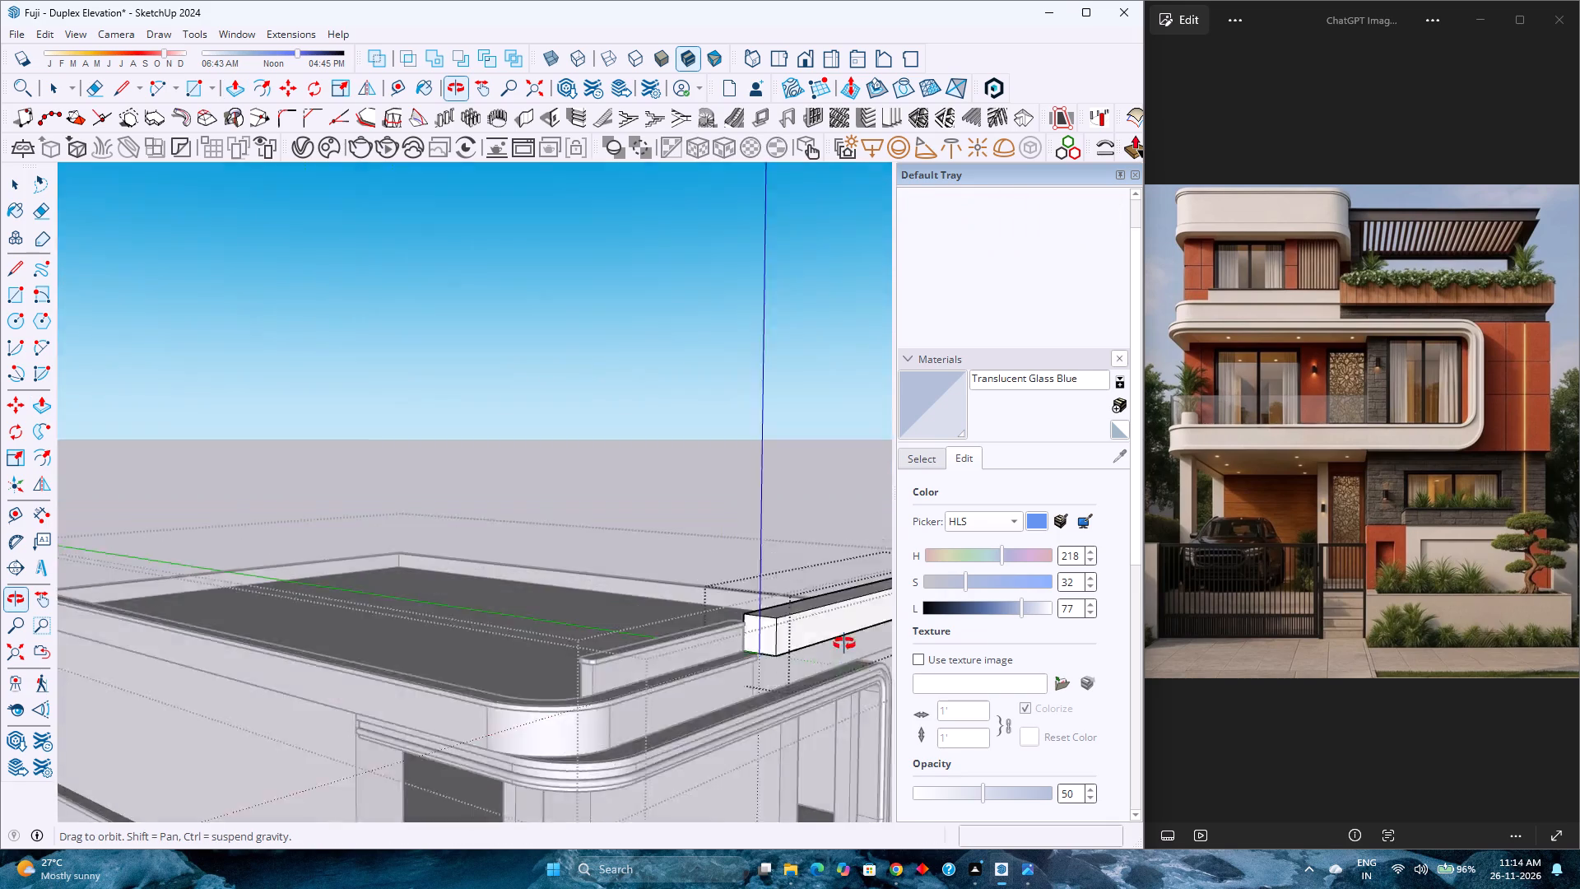
{"action": "middle_click_drag", "start_coordinate": [844, 644], "coordinate": [718, 714]}
{"action": "middle_click", "coordinate": [718, 714]}
{"action": "middle_click", "coordinate": [718, 714]}
{"action": "scroll", "coordinate": [478, 626], "scroll_direction": "down", "scroll_amount": 2}
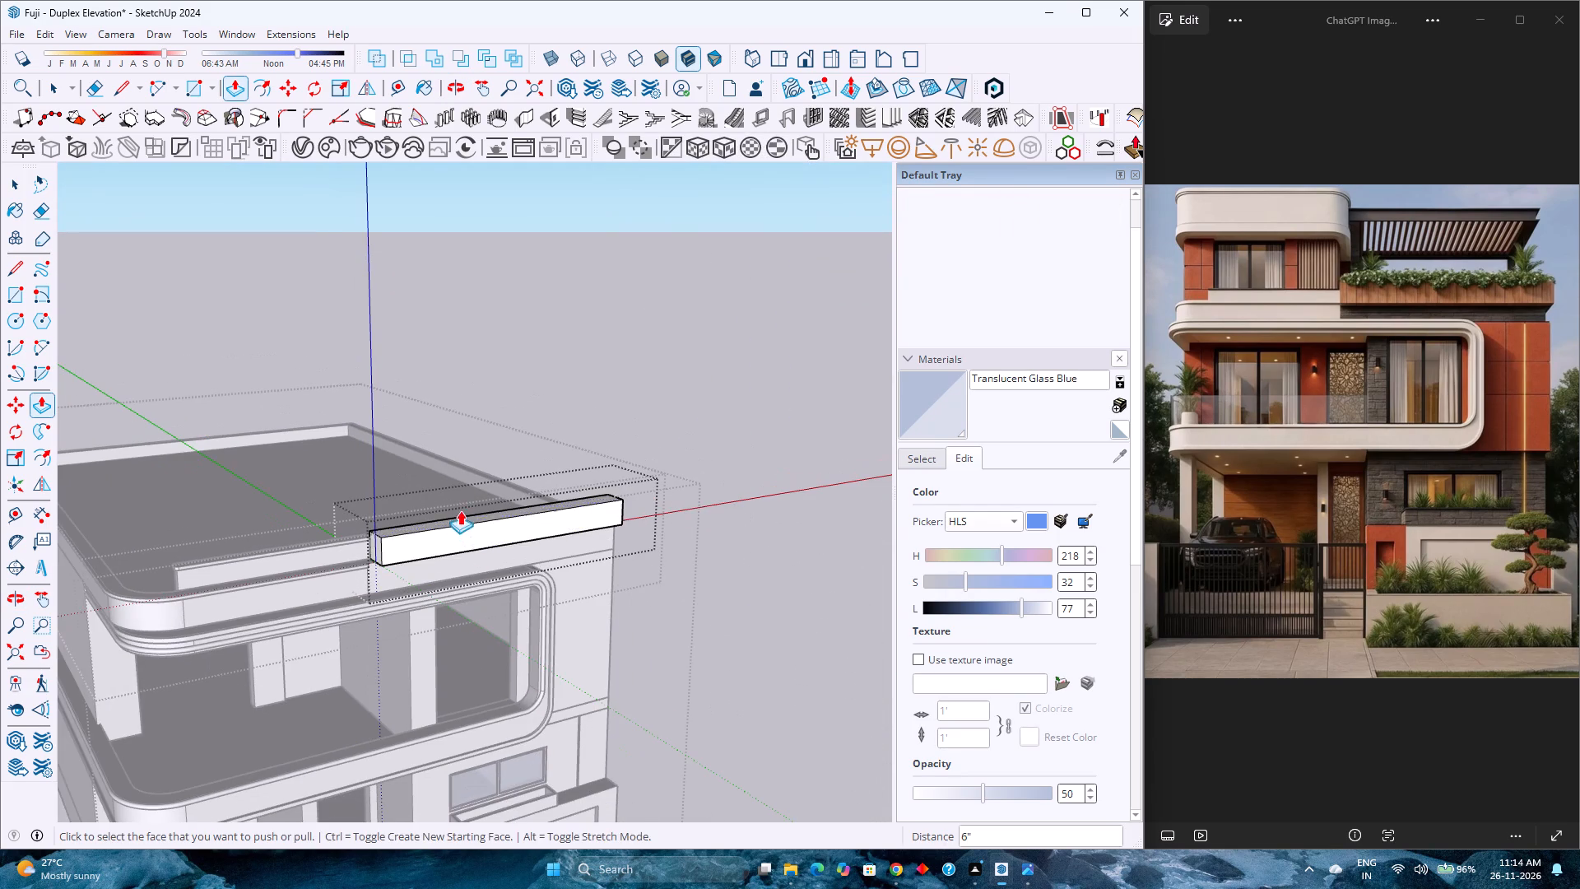
Pull the long block's rear face 6" inward over the roof.
{"action": "scroll", "coordinate": [458, 510], "scroll_direction": "up", "scroll_amount": 2}
{"action": "middle_click_drag", "start_coordinate": [451, 511], "coordinate": [930, 635]}
{"action": "middle_click", "coordinate": [930, 635]}
{"action": "middle_click_drag", "start_coordinate": [650, 529], "coordinate": [616, 539], "text": "shift"}
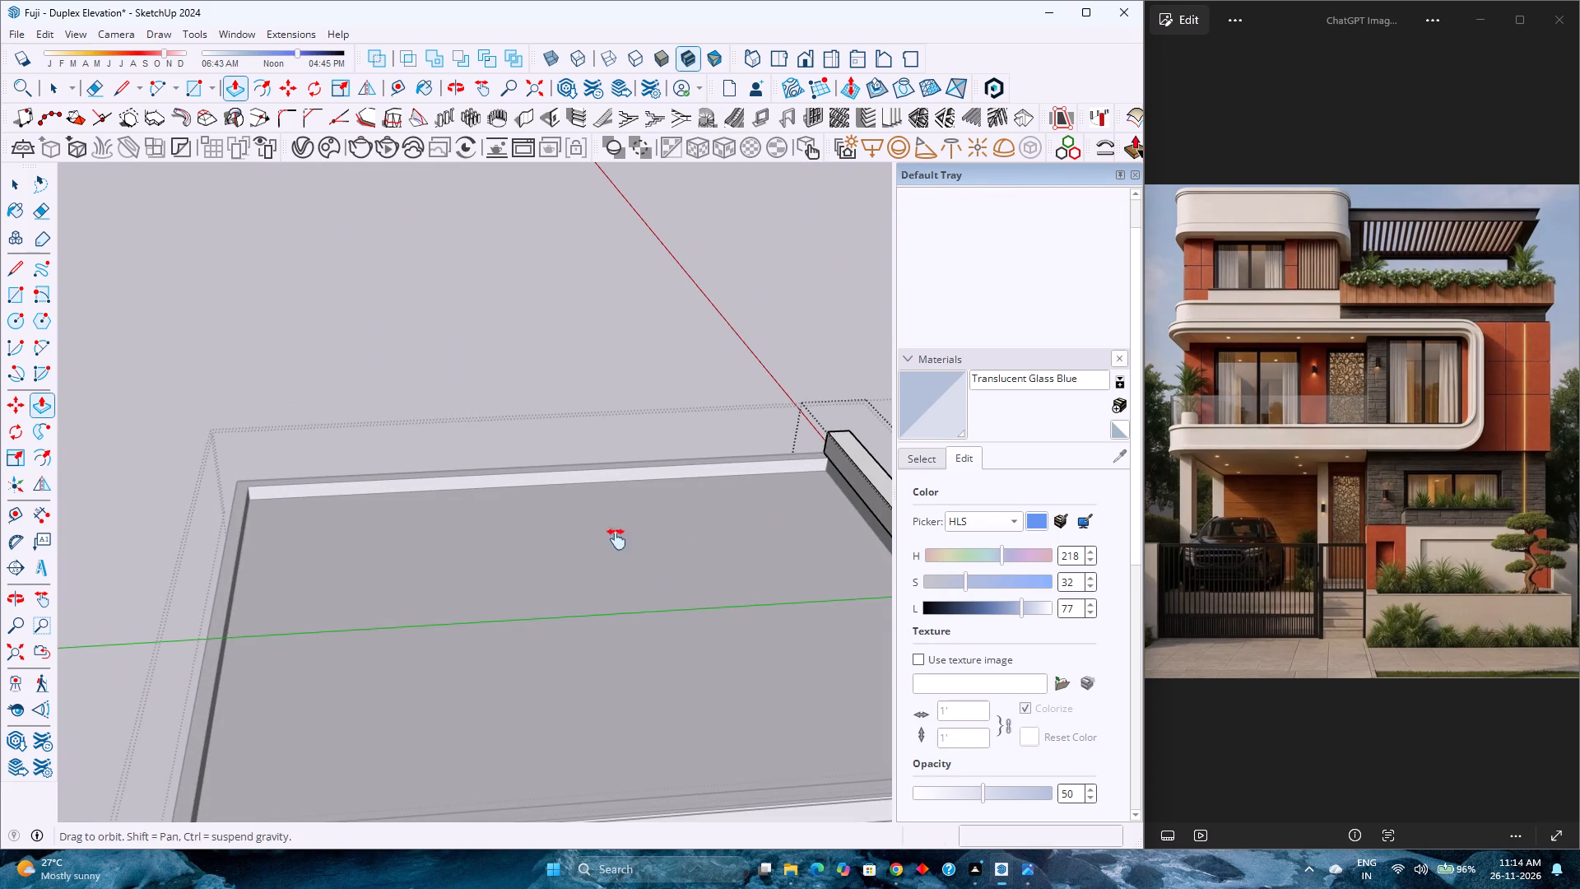
{"action": "middle_click_drag", "start_coordinate": [616, 539], "coordinate": [354, 612], "text": "shift"}
{"action": "middle_click", "coordinate": [354, 612], "text": "shift"}
{"action": "scroll", "coordinate": [527, 666], "scroll_direction": "up", "scroll_amount": 3}
{"action": "middle_click_drag", "start_coordinate": [550, 653], "coordinate": [669, 619]}
{"action": "left_click", "coordinate": [677, 580]}
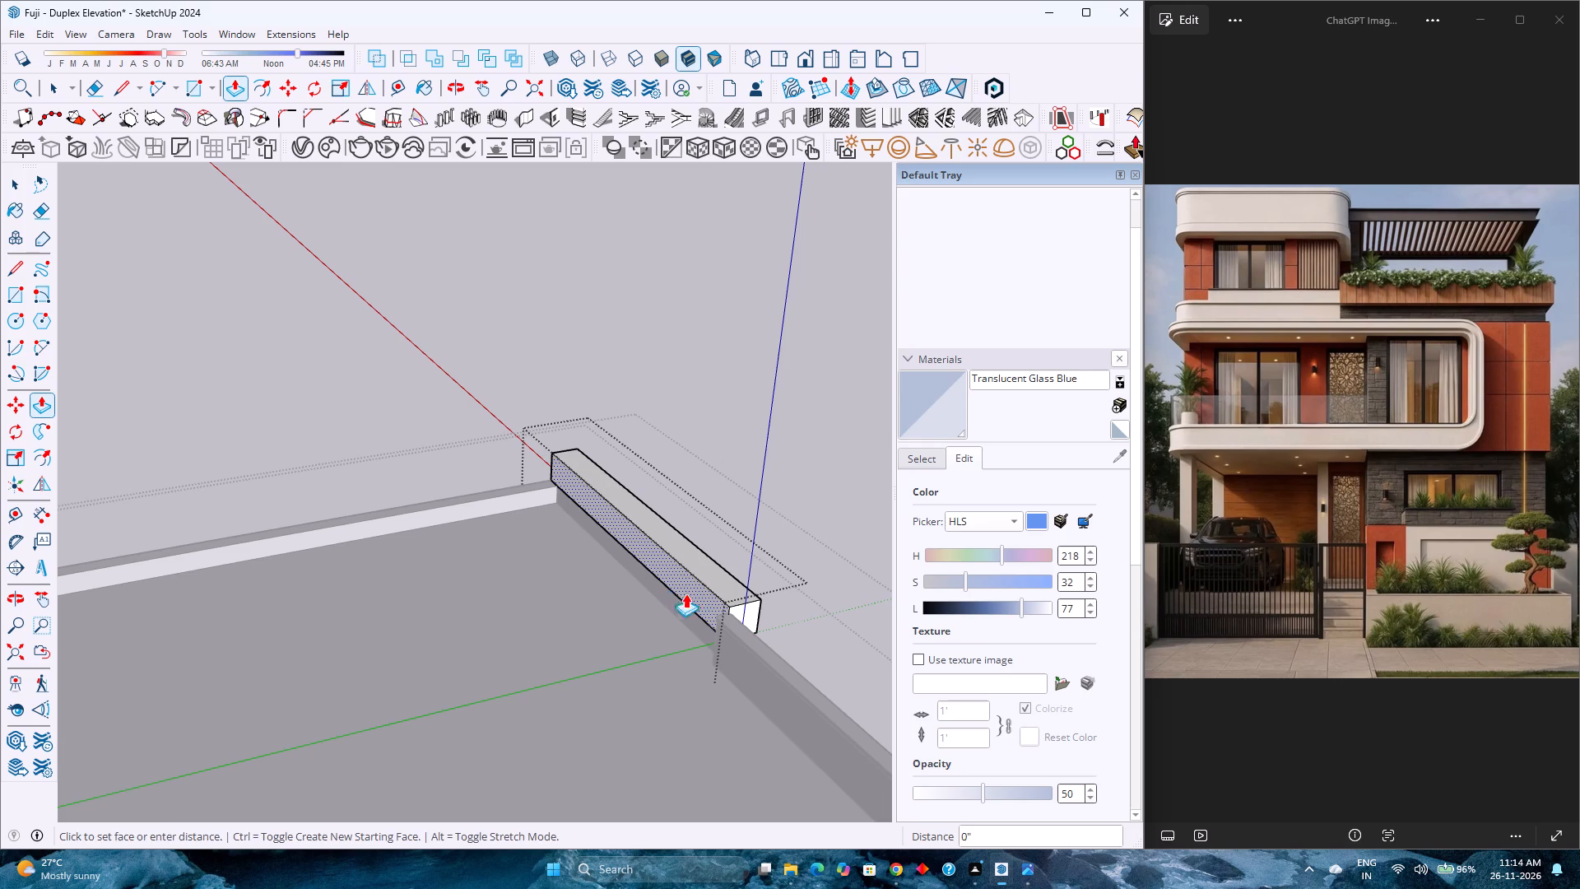
{"action": "left_click", "coordinate": [724, 661]}
Examine the thickened long block and its junction with the capped block from the front and above.
{"action": "scroll", "coordinate": [708, 635], "scroll_direction": "up", "scroll_amount": 1}
{"action": "middle_click_drag", "start_coordinate": [702, 630], "coordinate": [336, 561]}
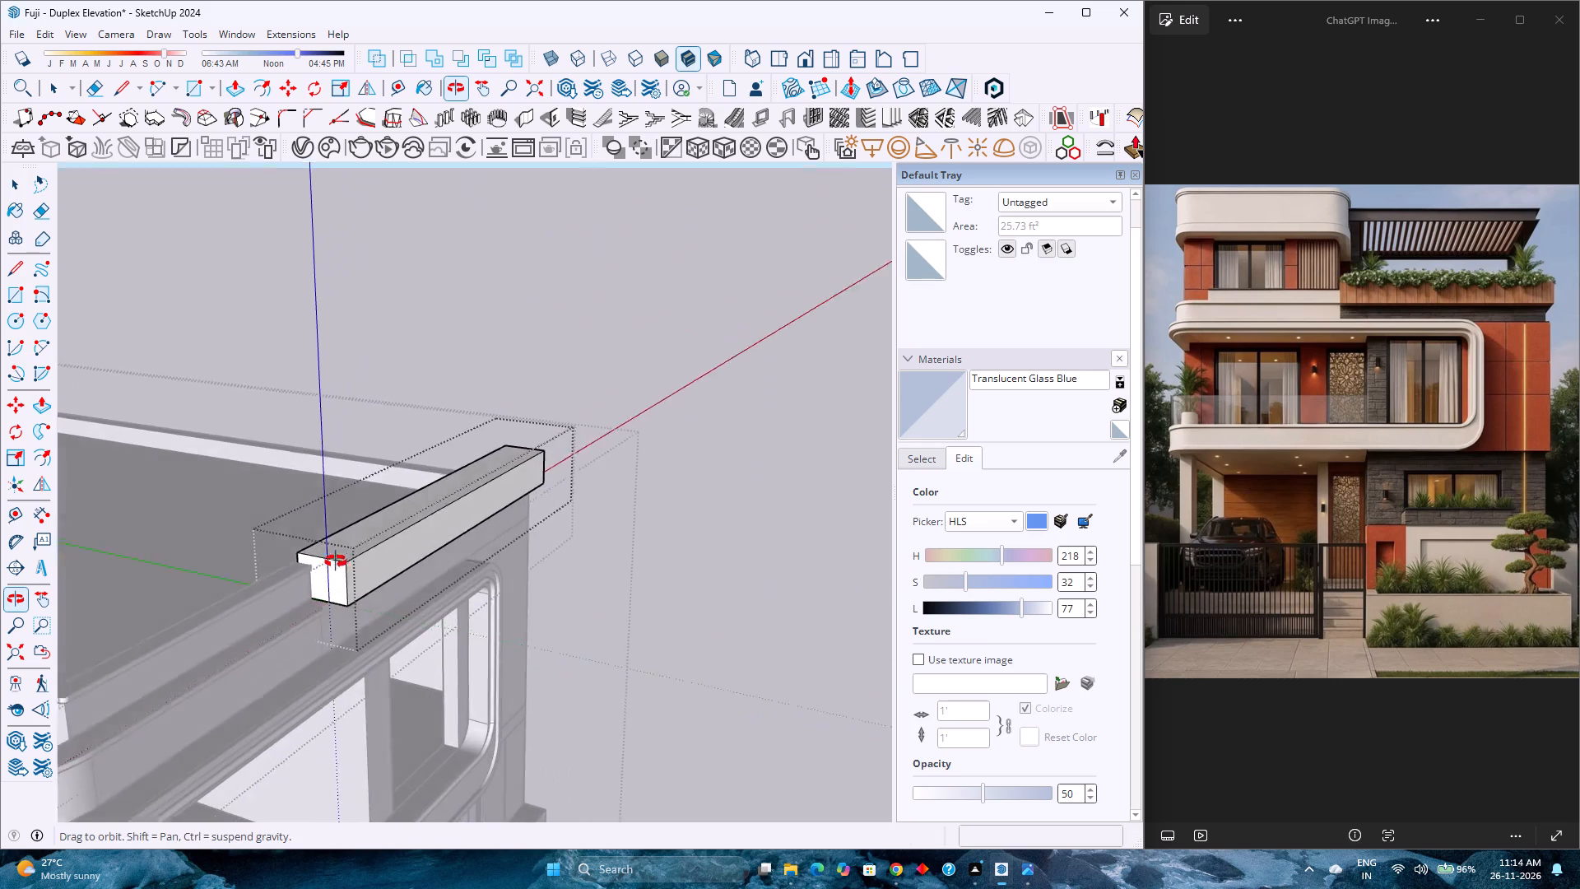
{"action": "middle_click_drag", "start_coordinate": [336, 561], "coordinate": [332, 552]}
{"action": "scroll", "coordinate": [295, 559], "scroll_direction": "up", "scroll_amount": 6}
{"action": "scroll", "coordinate": [365, 603], "scroll_direction": "up", "scroll_amount": 1}
{"action": "middle_click_drag", "start_coordinate": [365, 603], "coordinate": [202, 518]}
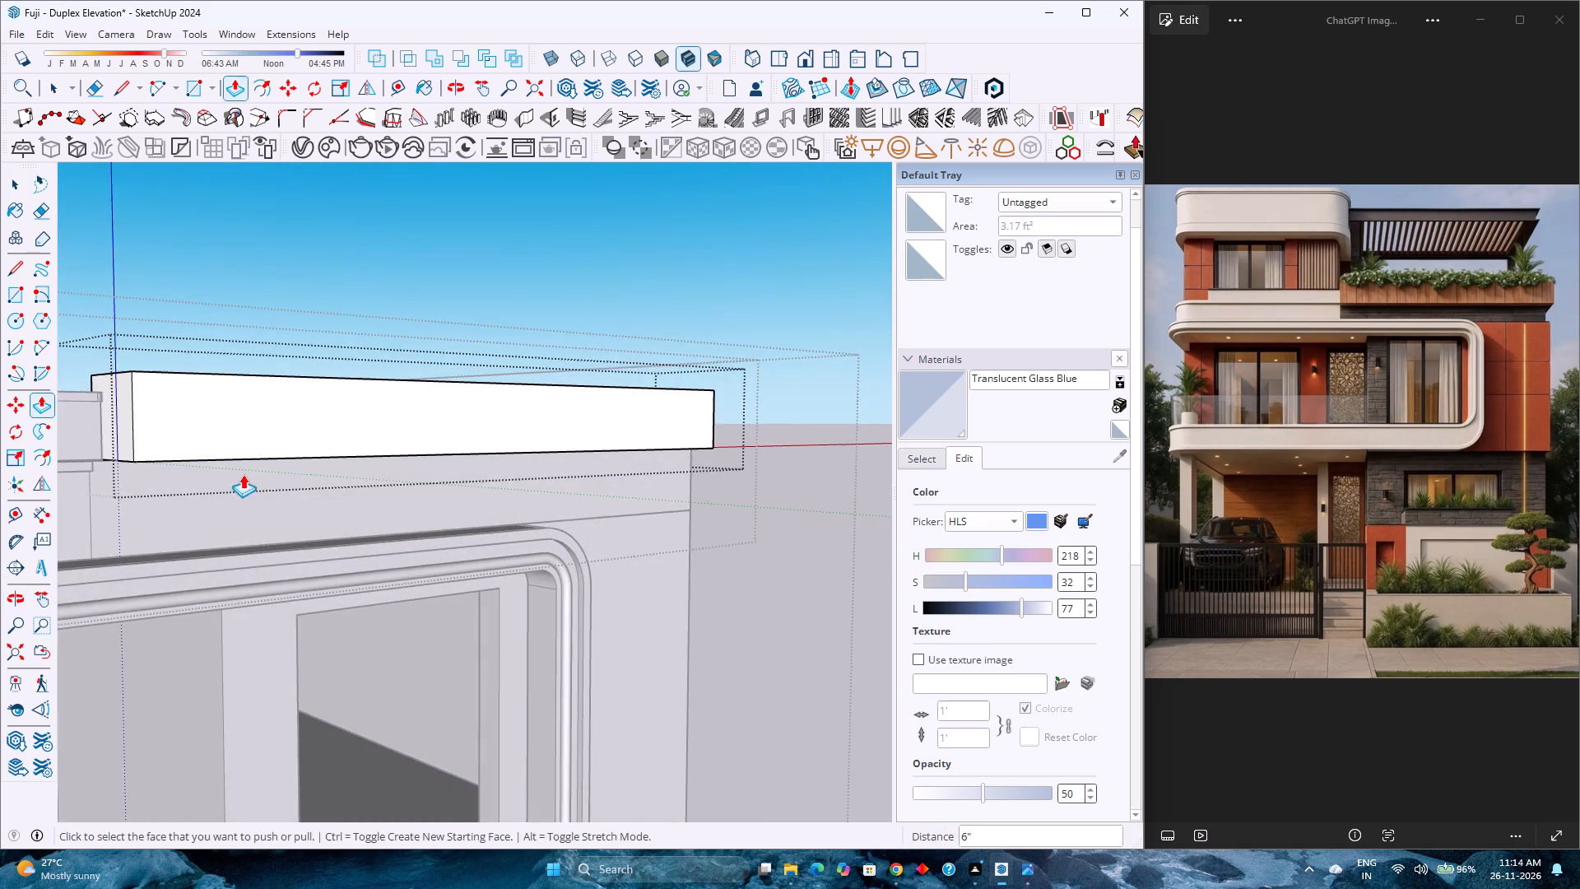
{"action": "middle_click_drag", "start_coordinate": [276, 484], "coordinate": [561, 575], "text": "shift"}
{"action": "middle_click_drag", "start_coordinate": [541, 578], "coordinate": [271, 549]}
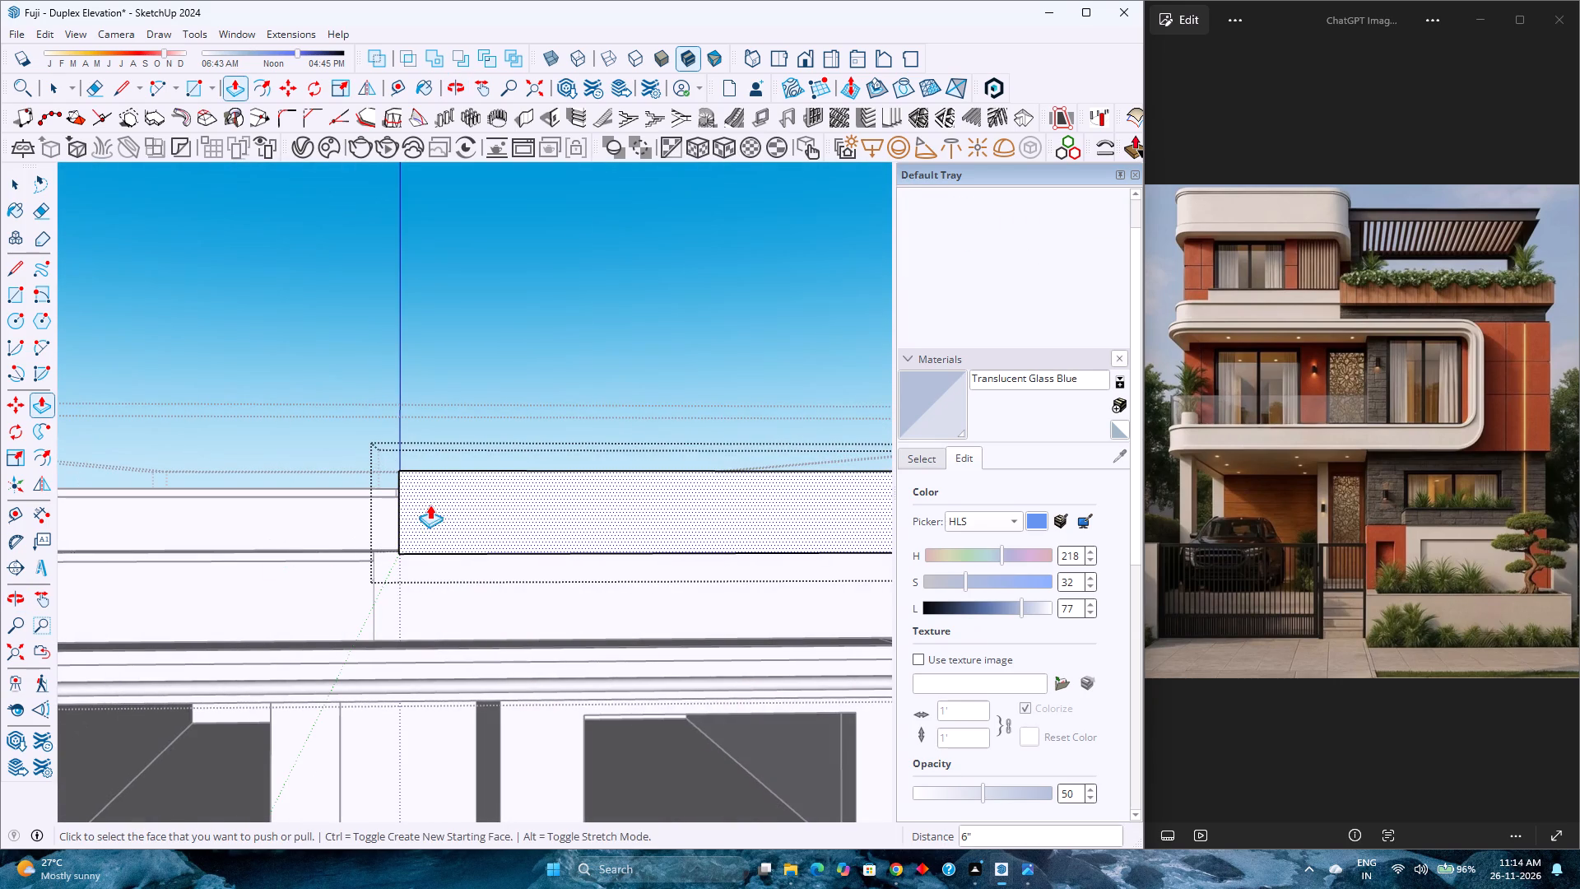
{"action": "scroll", "coordinate": [434, 518], "scroll_direction": "down", "scroll_amount": 2}
{"action": "middle_click_drag", "start_coordinate": [435, 519], "coordinate": [480, 669]}
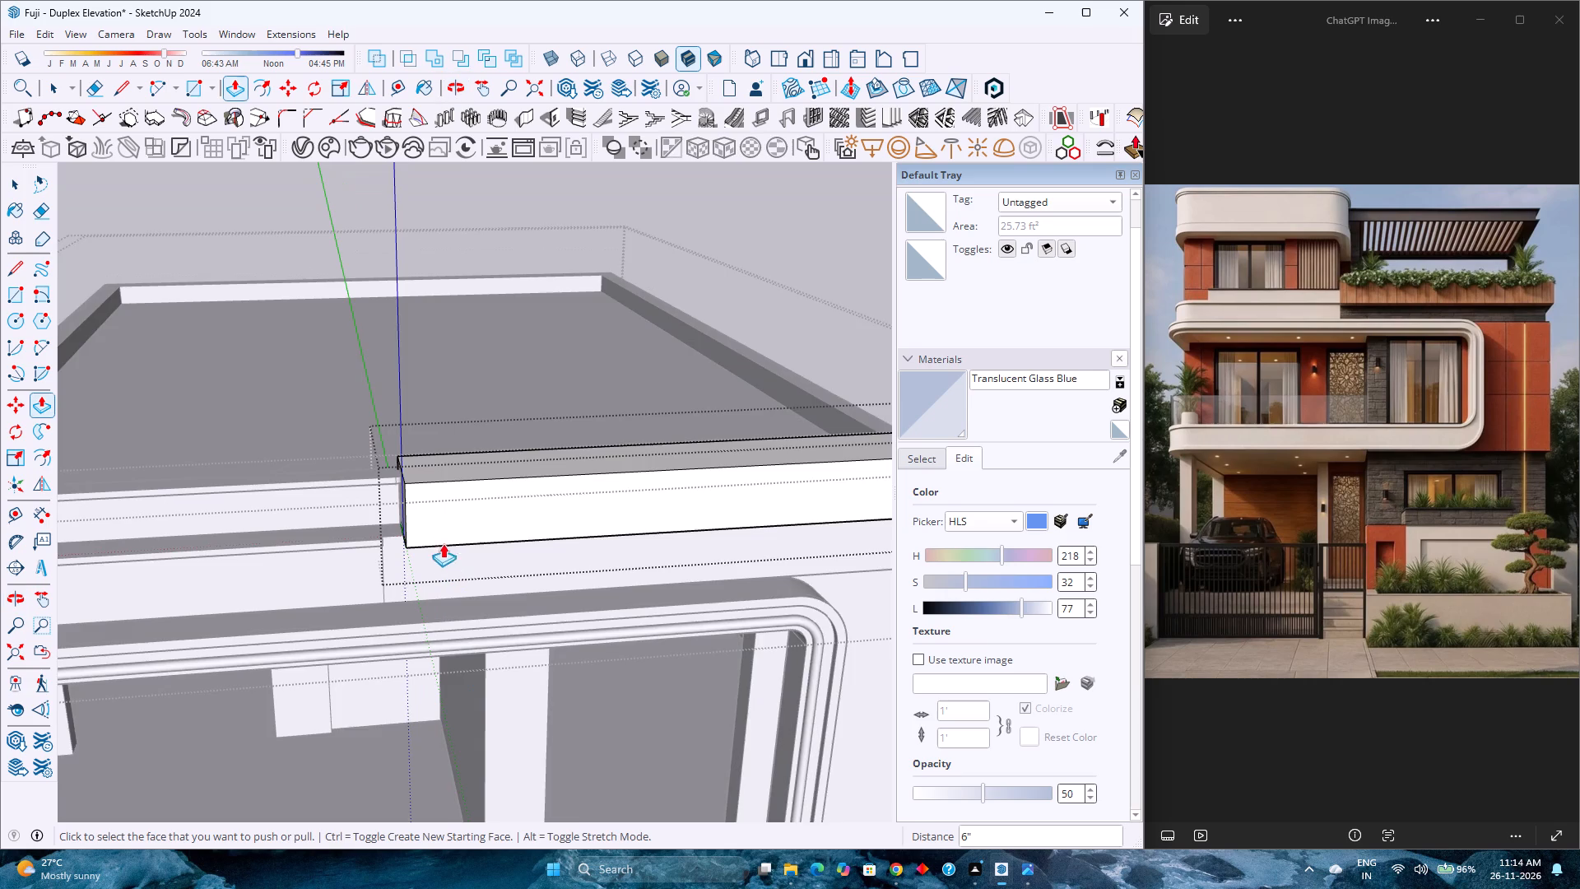
{"action": "scroll", "coordinate": [440, 533], "scroll_direction": "up", "scroll_amount": 6}
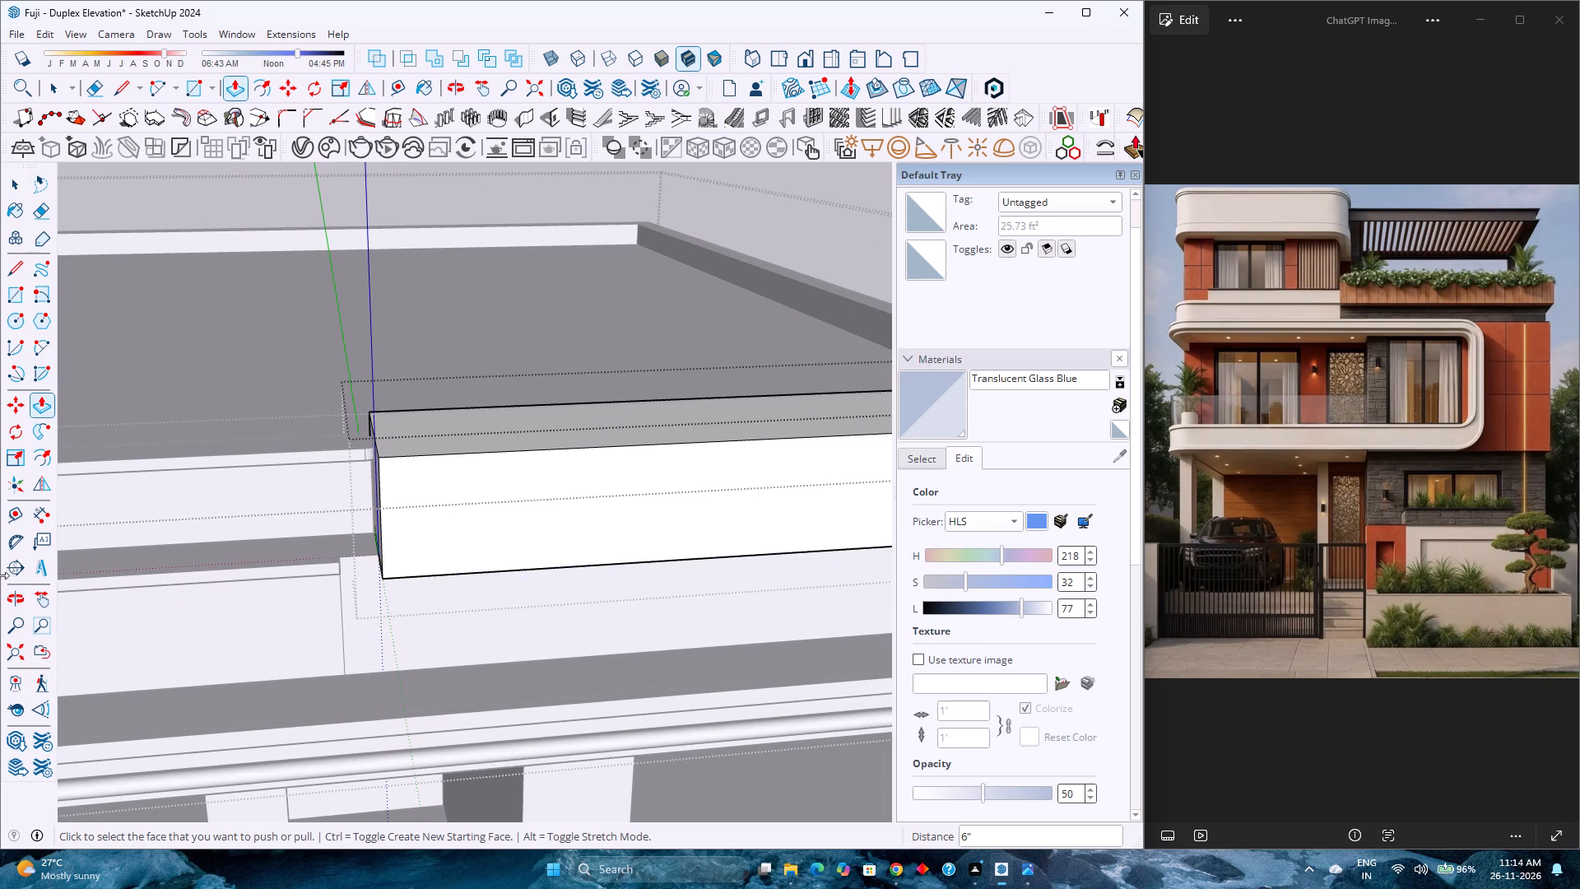
Check the height of the long block's front vertical edge with the Dimension tool, without placing a dimension.
{"action": "left_click", "coordinate": [36, 533]}
{"action": "middle_click_drag", "start_coordinate": [344, 517], "coordinate": [430, 520]}
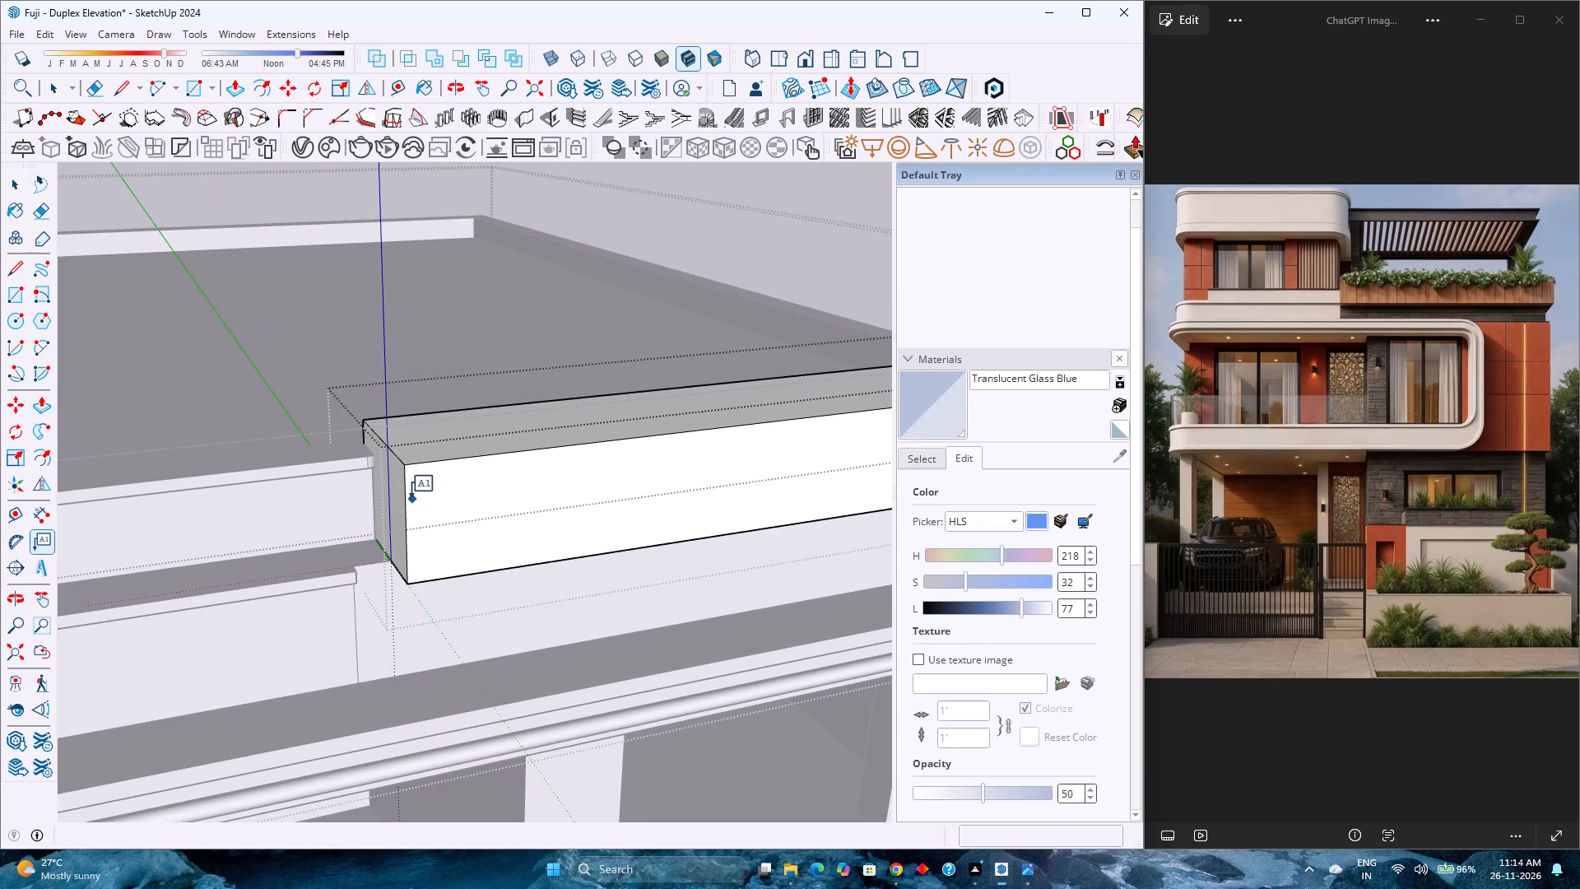
{"action": "left_click", "coordinate": [40, 513]}
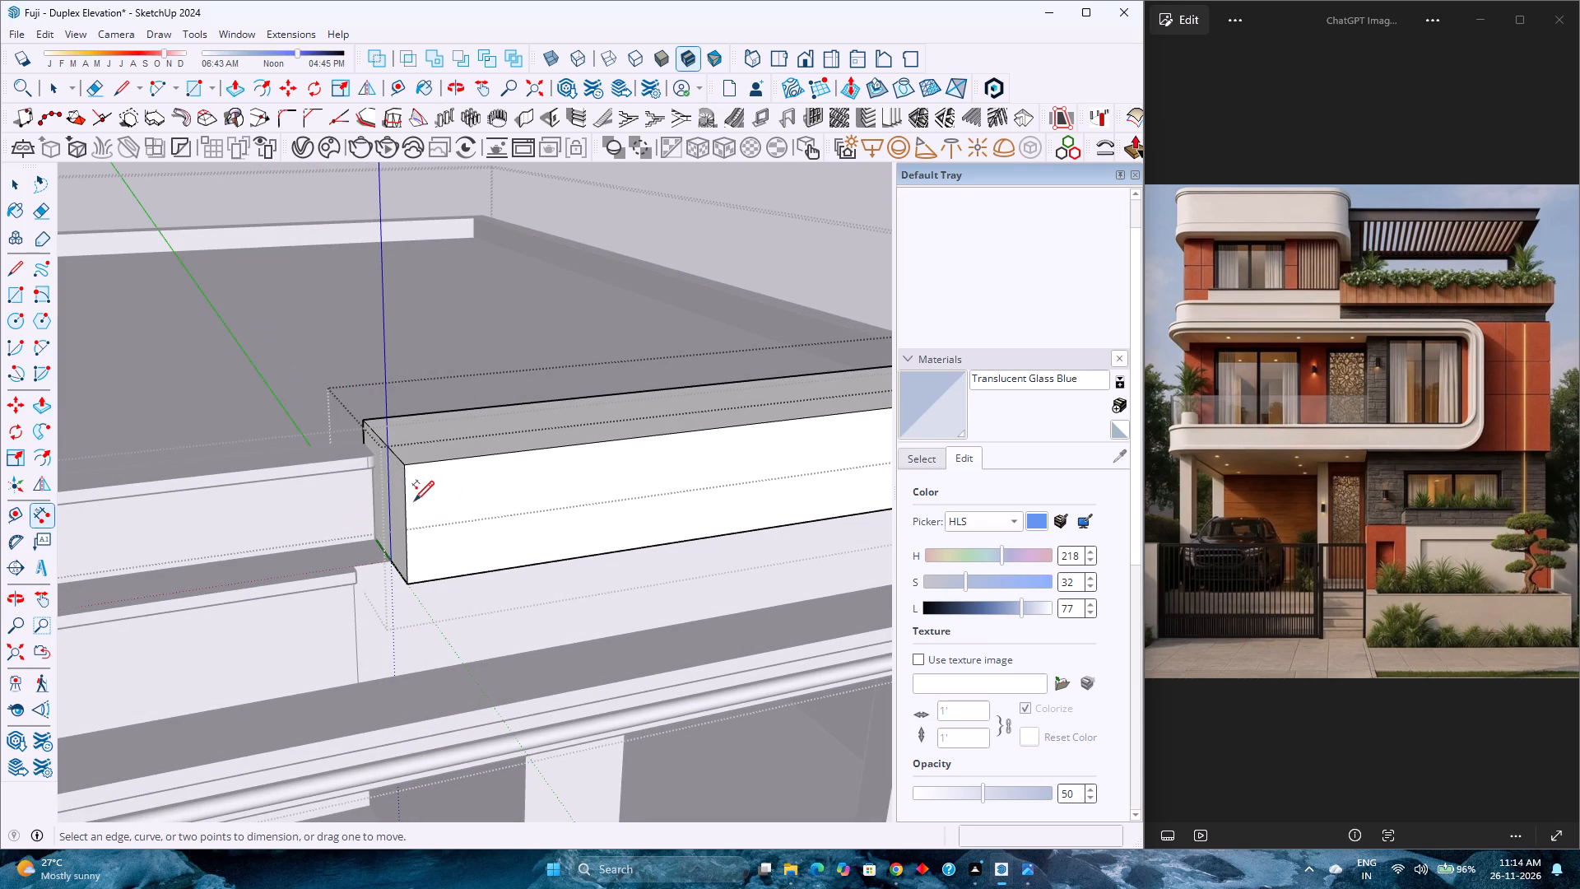
{"action": "left_click", "coordinate": [405, 490]}
{"action": "key", "text": "Escape"}
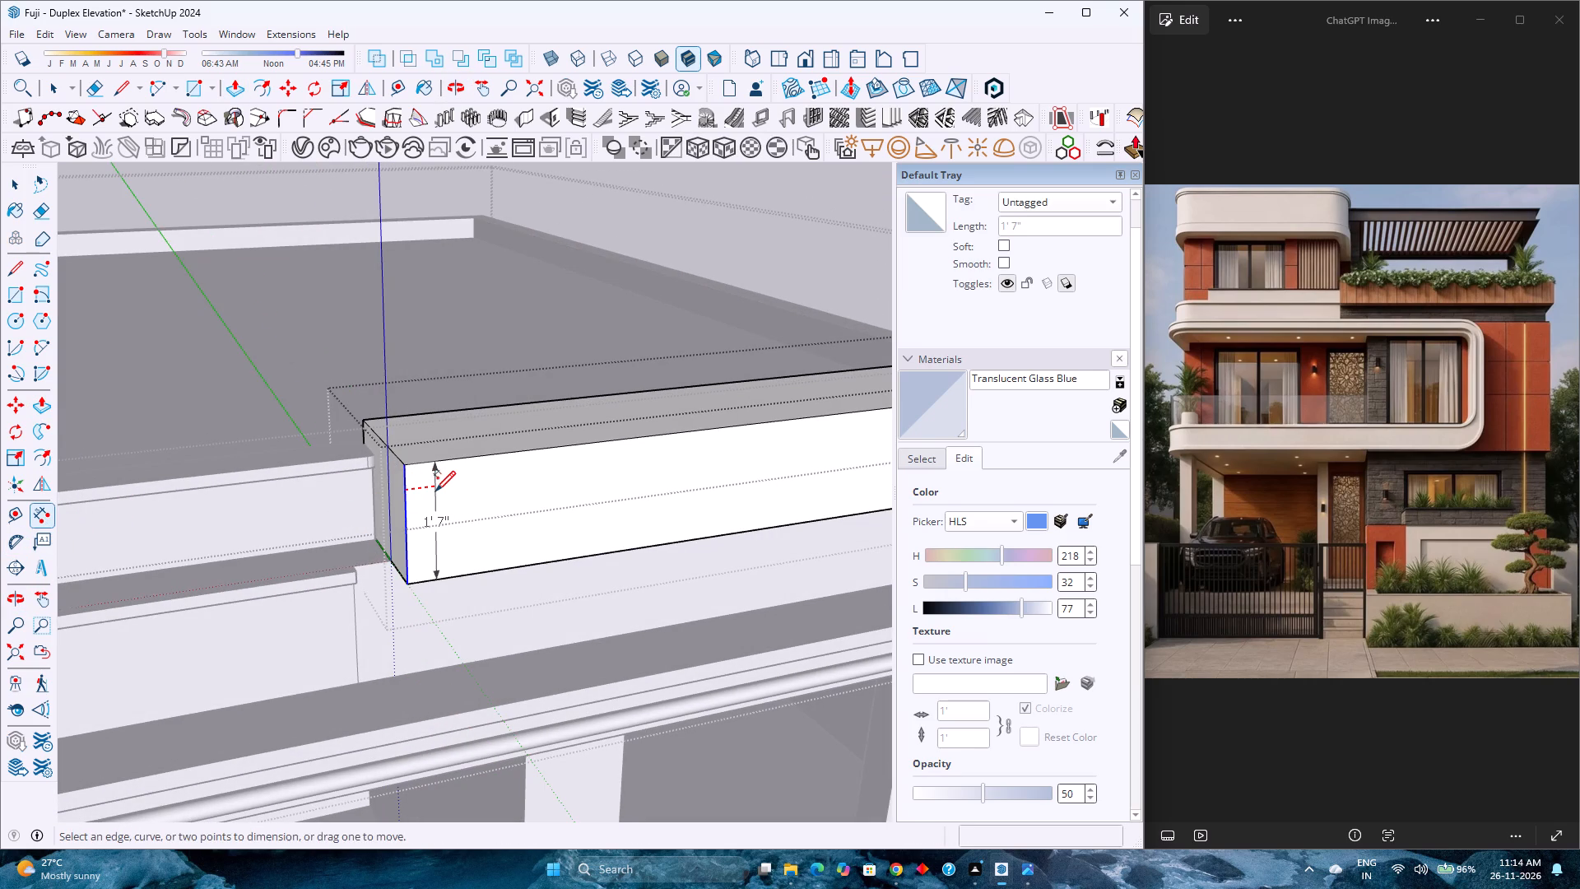
Raise the long block's top face by 1".
{"action": "key", "text": "p"}
{"action": "left_click", "coordinate": [428, 454]}
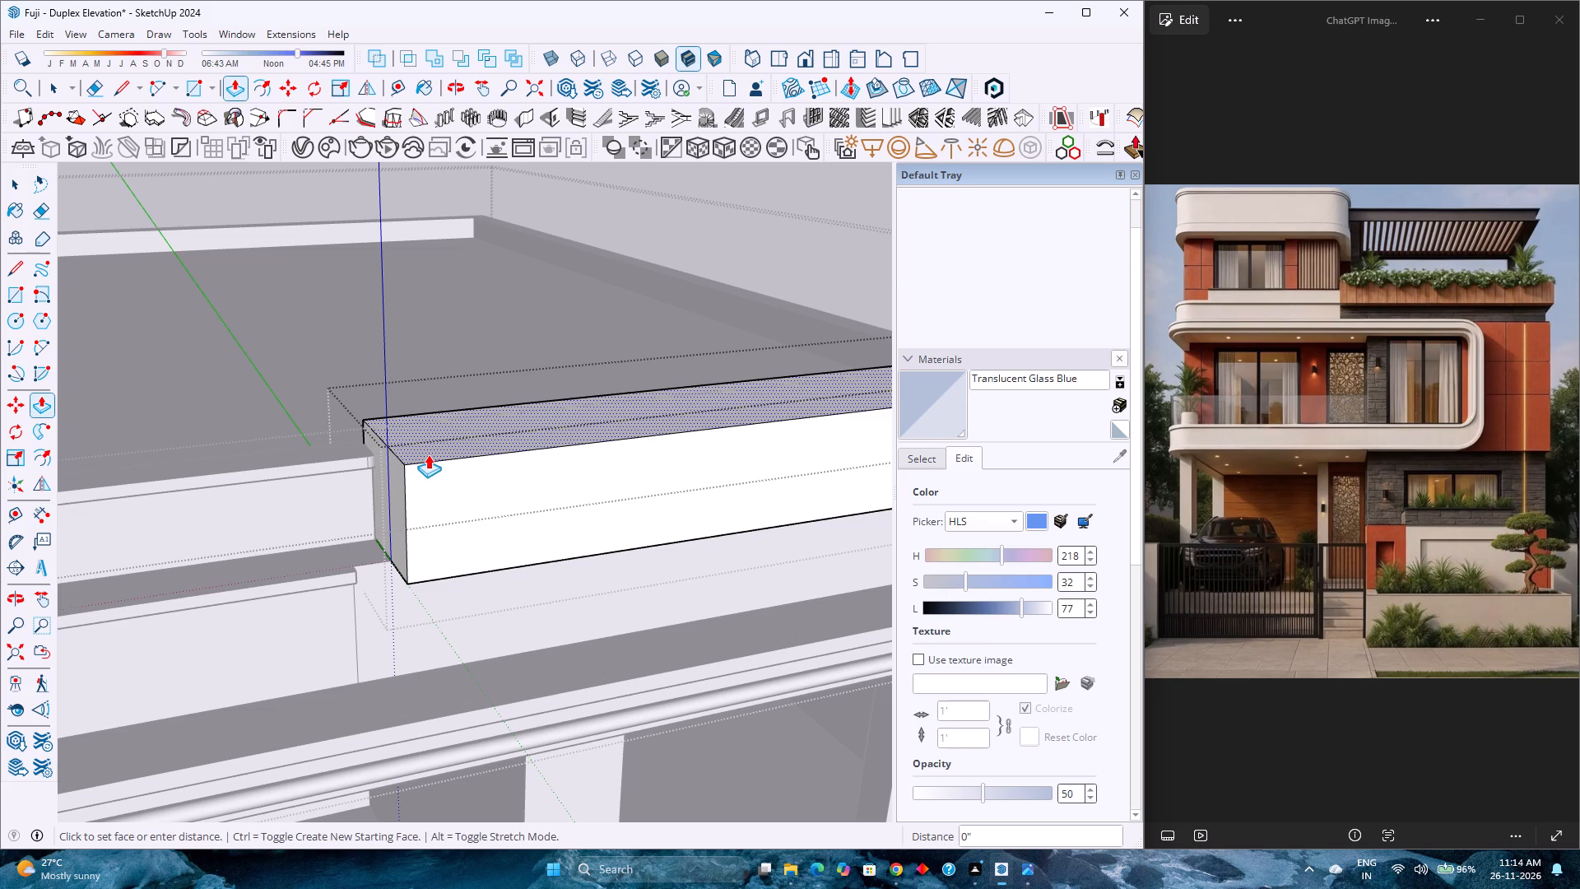
{"action": "key", "text": "1"}
{"action": "key", "text": "Return"}
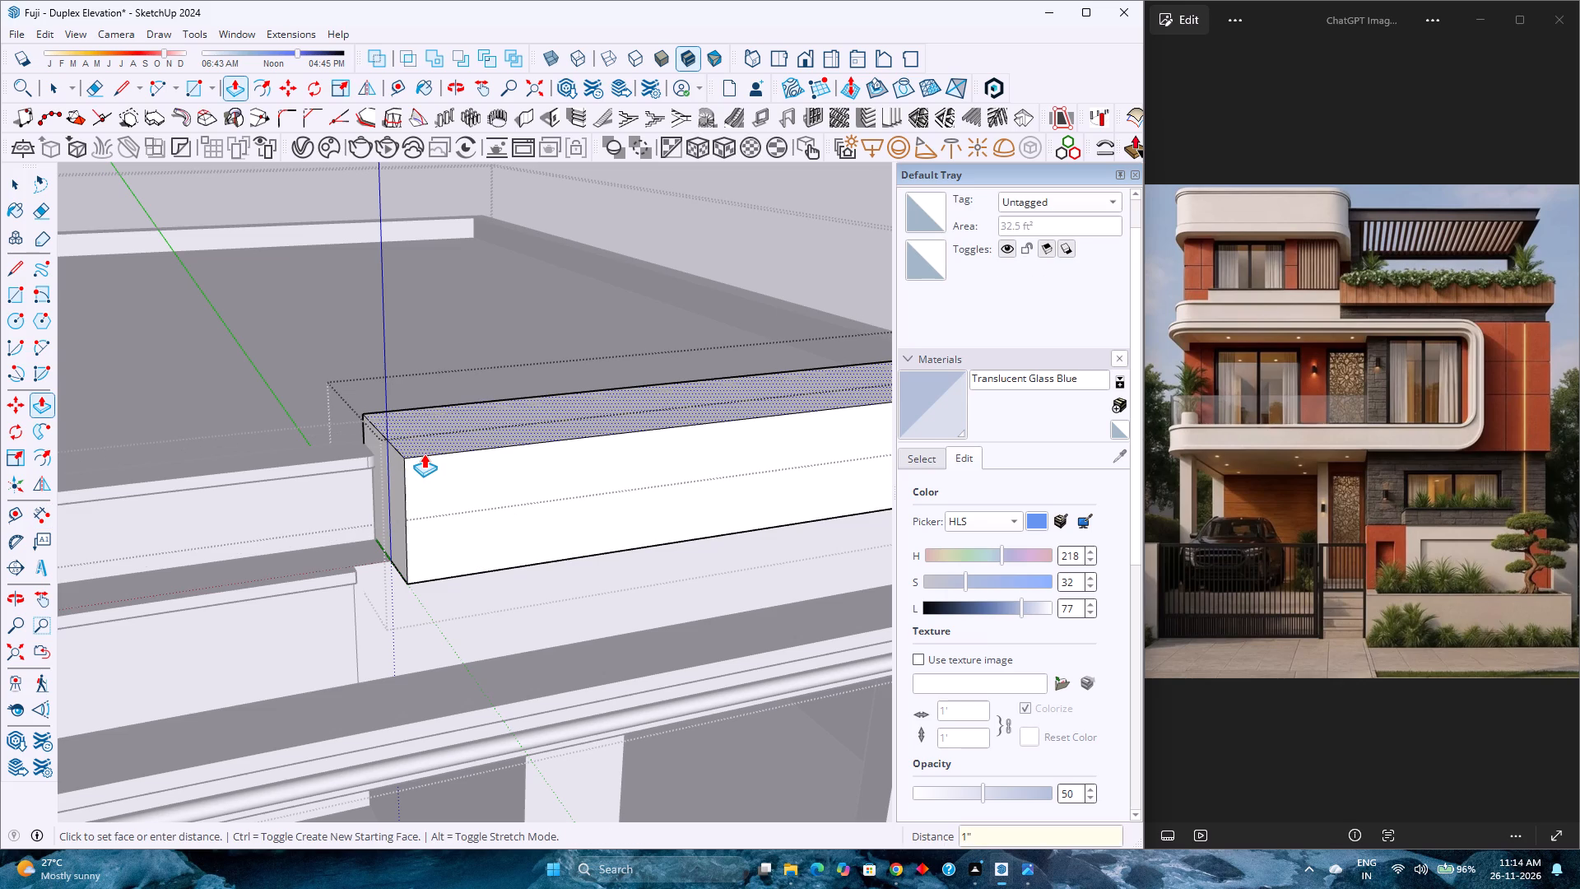
{"action": "scroll", "coordinate": [404, 563], "scroll_direction": "down", "scroll_amount": 7}
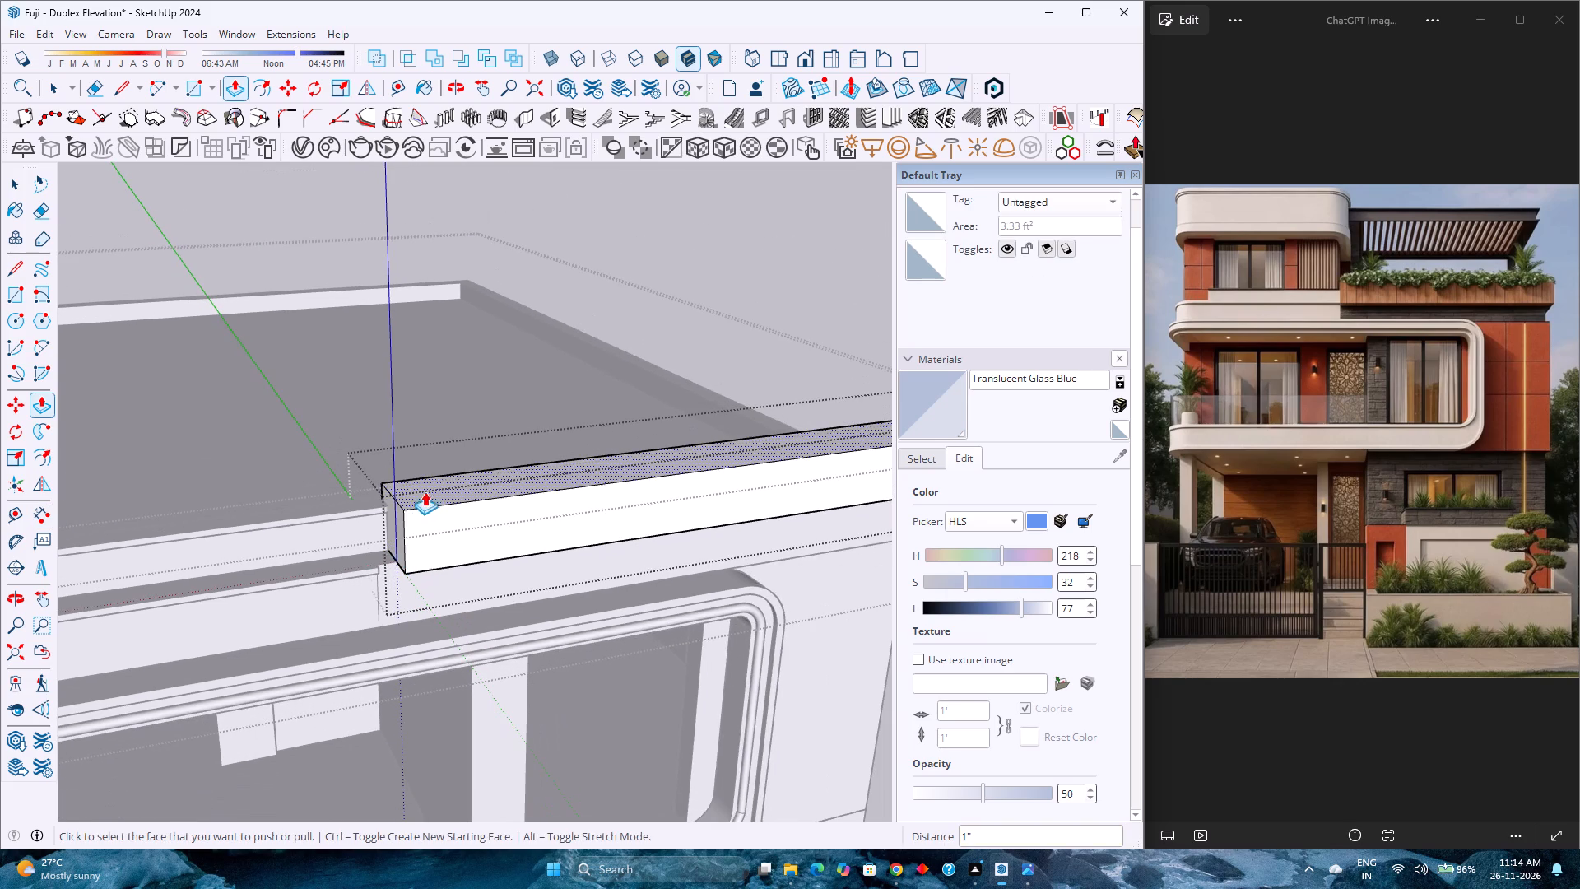
{"action": "key", "text": "space"}
Examine the raised long block and its junction with the roof parapet from the end, front and above.
{"action": "middle_click_drag", "start_coordinate": [431, 486], "coordinate": [501, 632]}
{"action": "scroll", "coordinate": [501, 631], "scroll_direction": "up", "scroll_amount": 1}
{"action": "scroll", "coordinate": [413, 513], "scroll_direction": "up", "scroll_amount": 2}
{"action": "middle_click_drag", "start_coordinate": [370, 547], "coordinate": [562, 358]}
{"action": "middle_click", "coordinate": [564, 357]}
{"action": "middle_click_drag", "start_coordinate": [402, 535], "coordinate": [547, 480]}
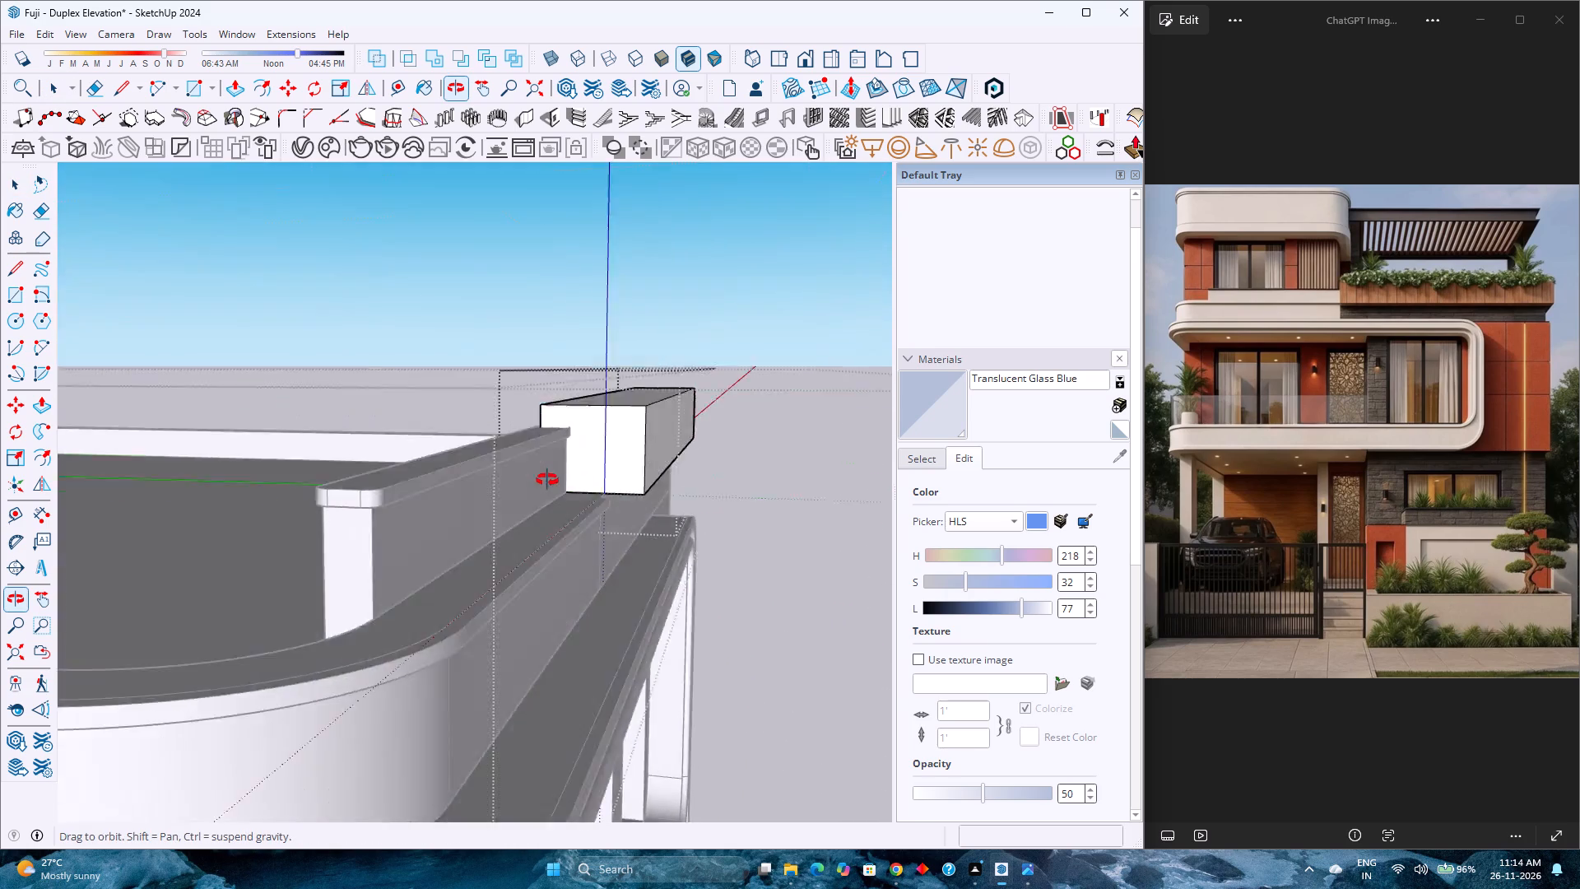
{"action": "middle_click_drag", "start_coordinate": [547, 480], "coordinate": [388, 504]}
{"action": "scroll", "coordinate": [468, 443], "scroll_direction": "up", "scroll_amount": 4}
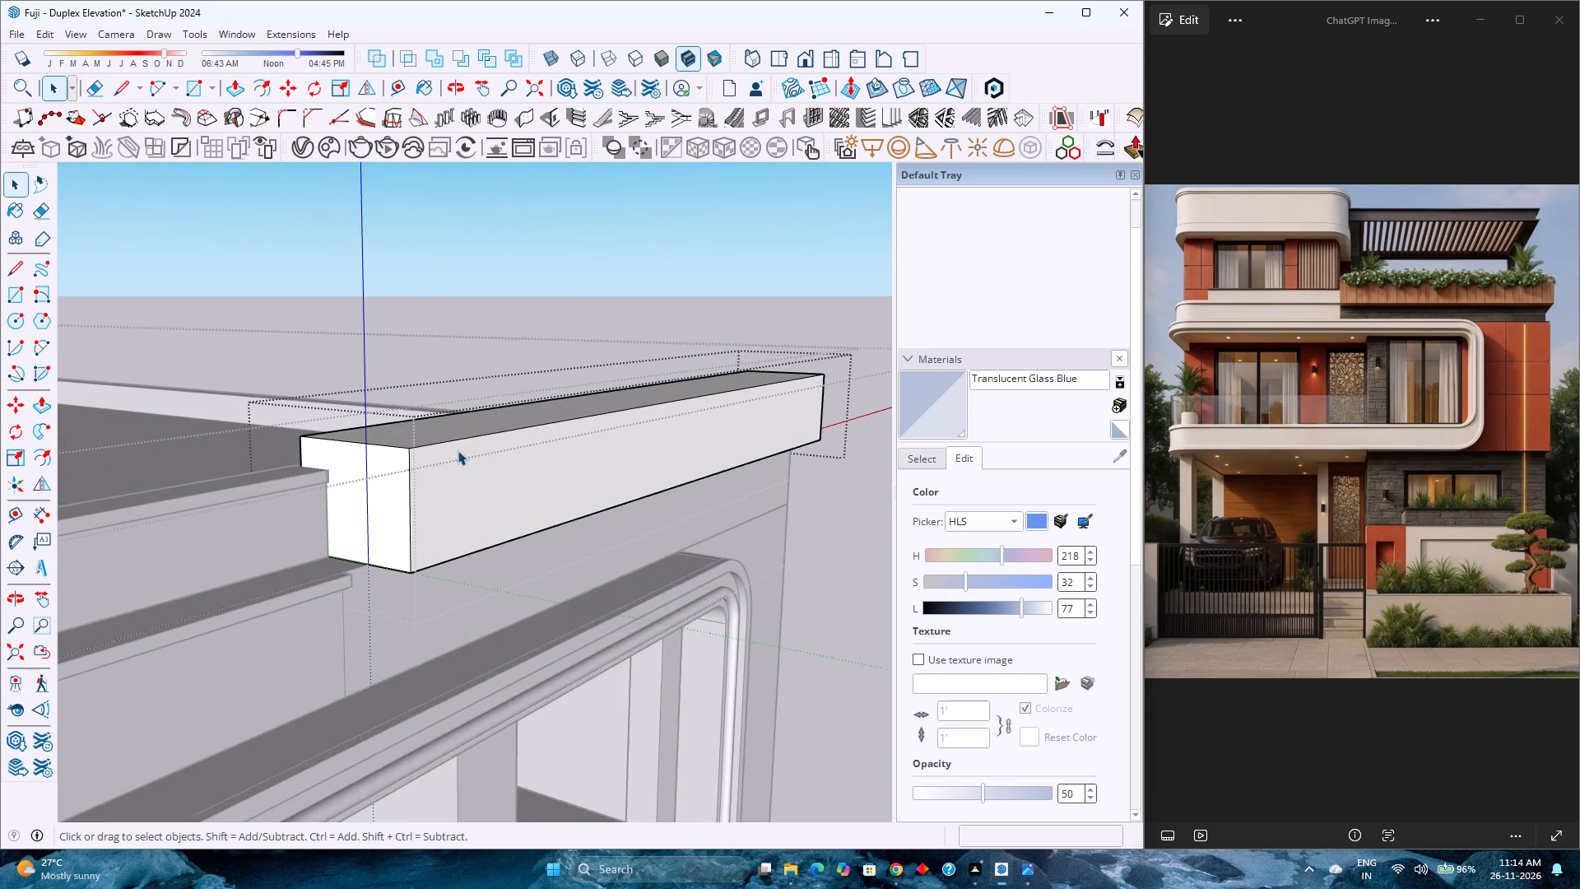
{"action": "scroll", "coordinate": [458, 450], "scroll_direction": "up", "scroll_amount": 2}
{"action": "middle_click_drag", "start_coordinate": [448, 440], "coordinate": [425, 522], "text": "shift"}
{"action": "middle_click_drag", "start_coordinate": [425, 522], "coordinate": [464, 591]}
{"action": "middle_click", "coordinate": [464, 591]}
{"action": "scroll", "coordinate": [476, 608], "scroll_direction": "down", "scroll_amount": 2}
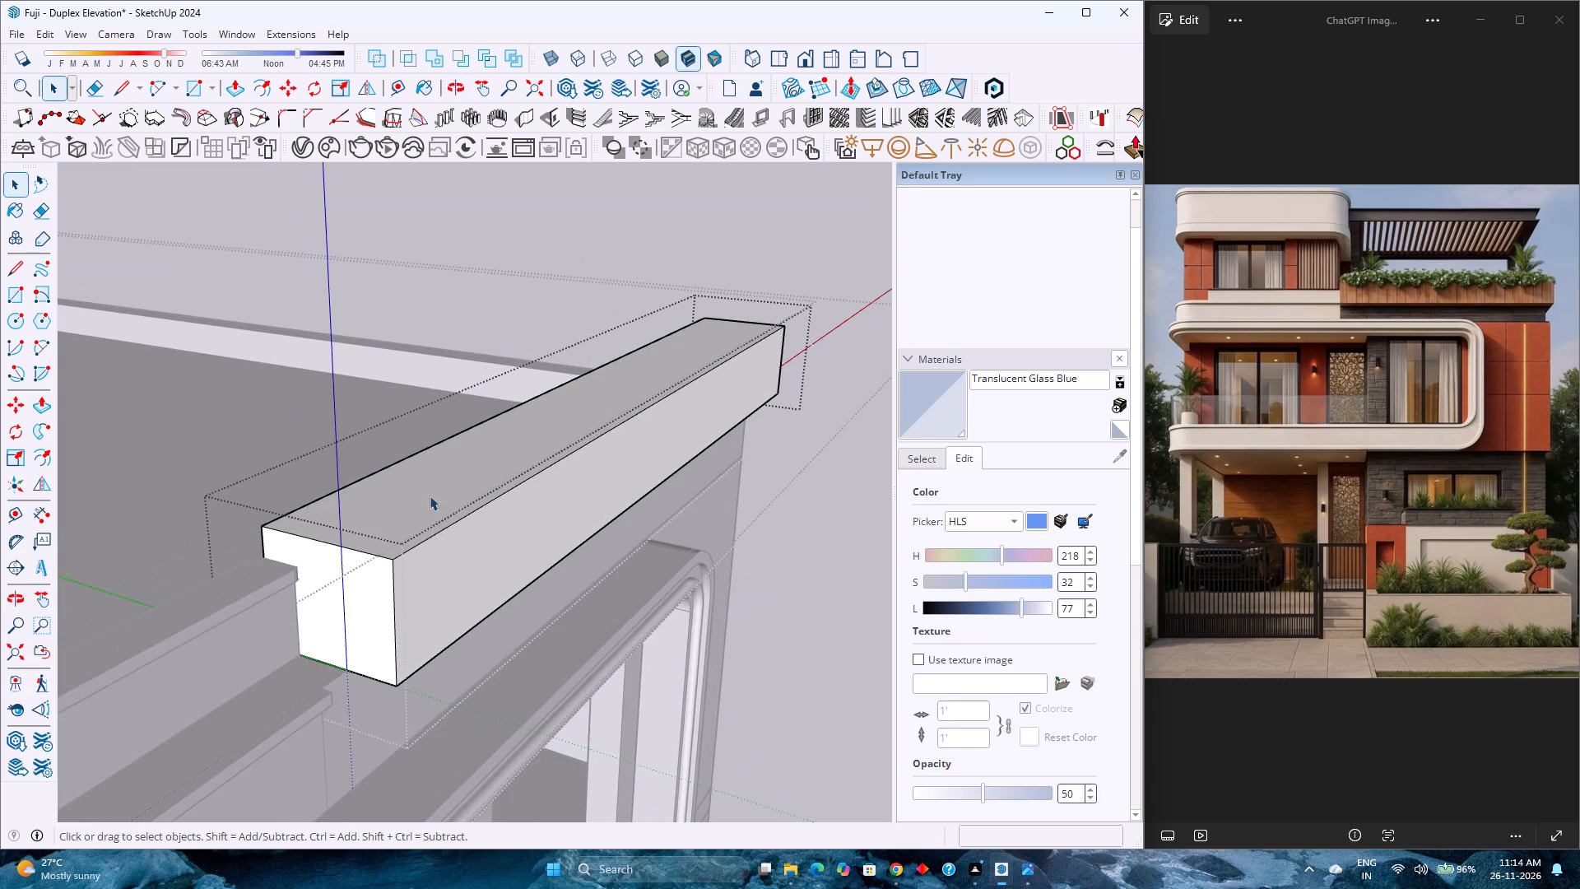
{"action": "scroll", "coordinate": [430, 496], "scroll_direction": "down", "scroll_amount": 1}
Offset the outline of the long block's top face 3" inward.
{"action": "middle_click_drag", "start_coordinate": [423, 481], "coordinate": [469, 558]}
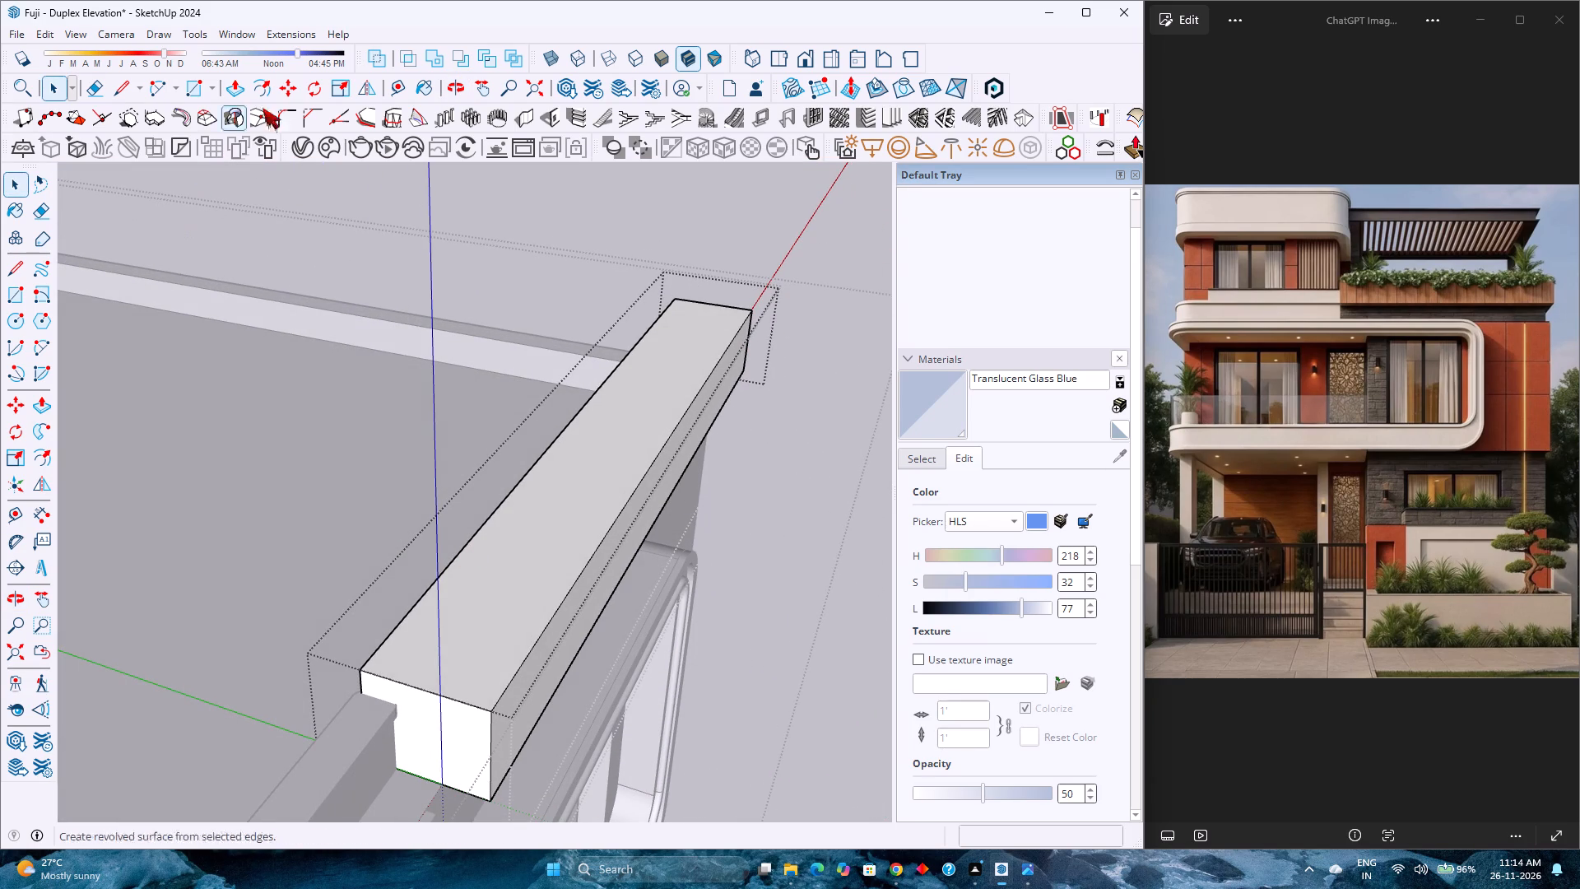
{"action": "left_click", "coordinate": [267, 90]}
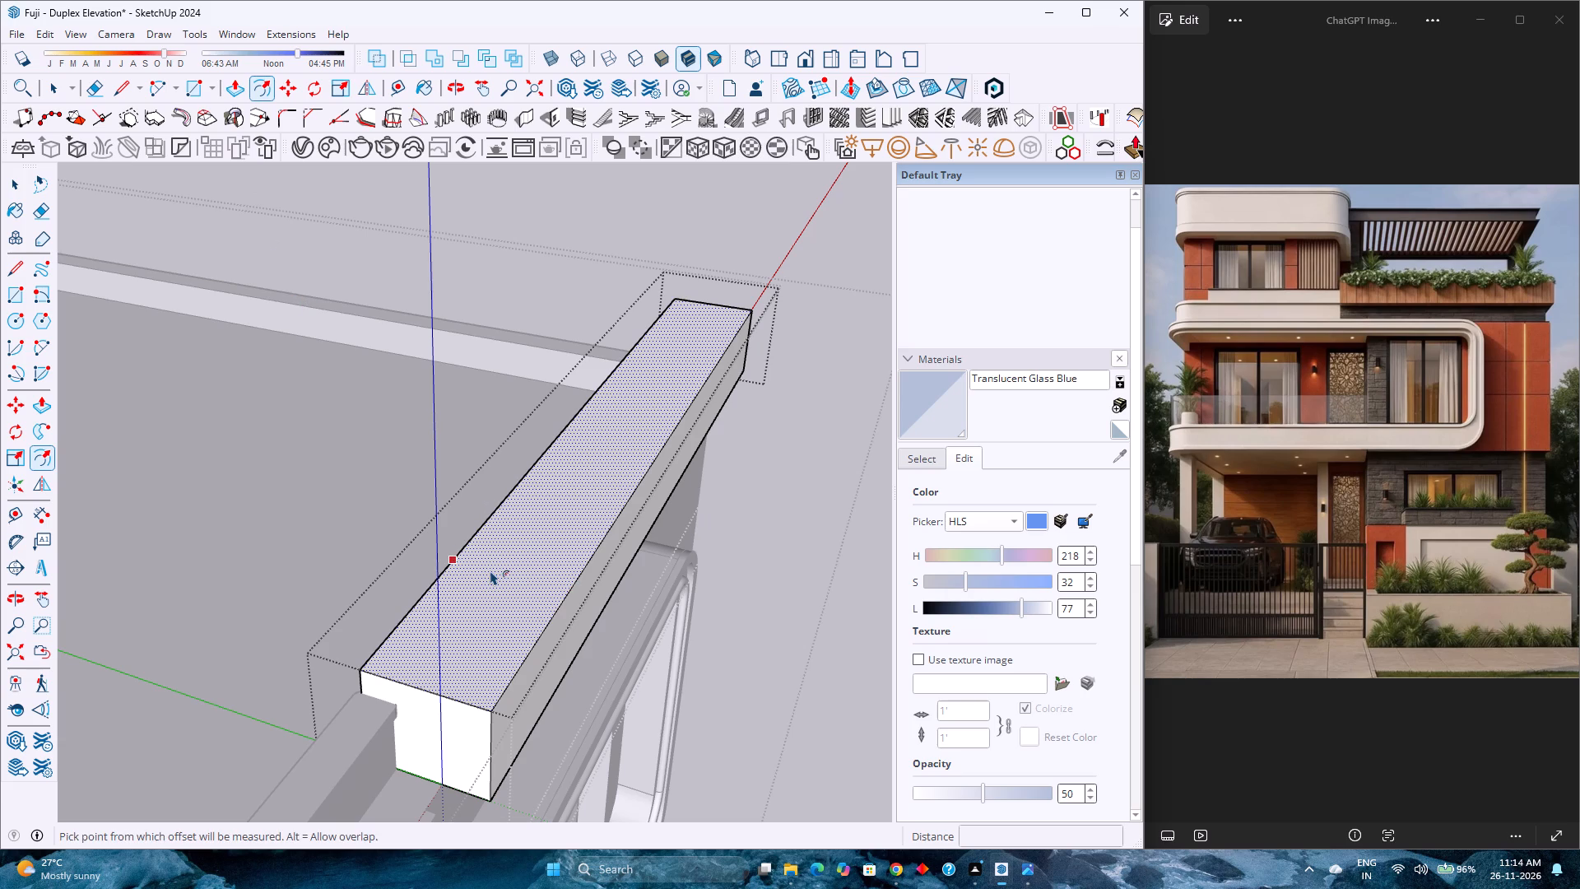
{"action": "left_click", "coordinate": [490, 570]}
{"action": "type", "text": "2.5"}
{"action": "key", "text": "Return"}
{"action": "key", "text": "3"}
{"action": "key", "text": "Return"}
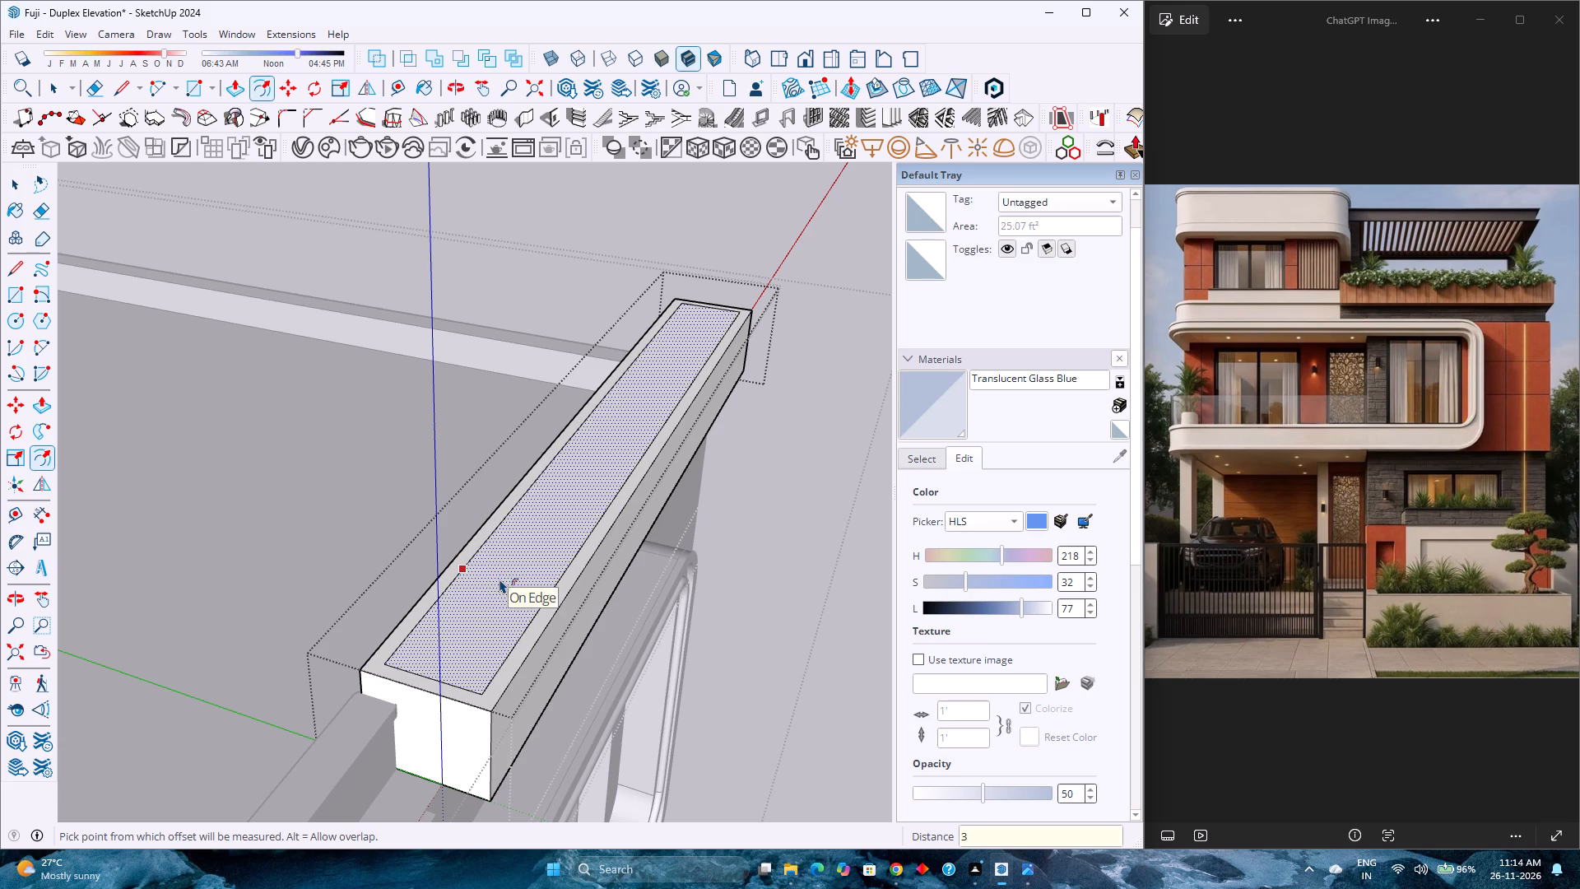
Push the inset top face down 1'5" to hollow the long block into a planter, and exit group editing.
{"action": "key", "text": "p"}
{"action": "left_click", "coordinate": [515, 596]}
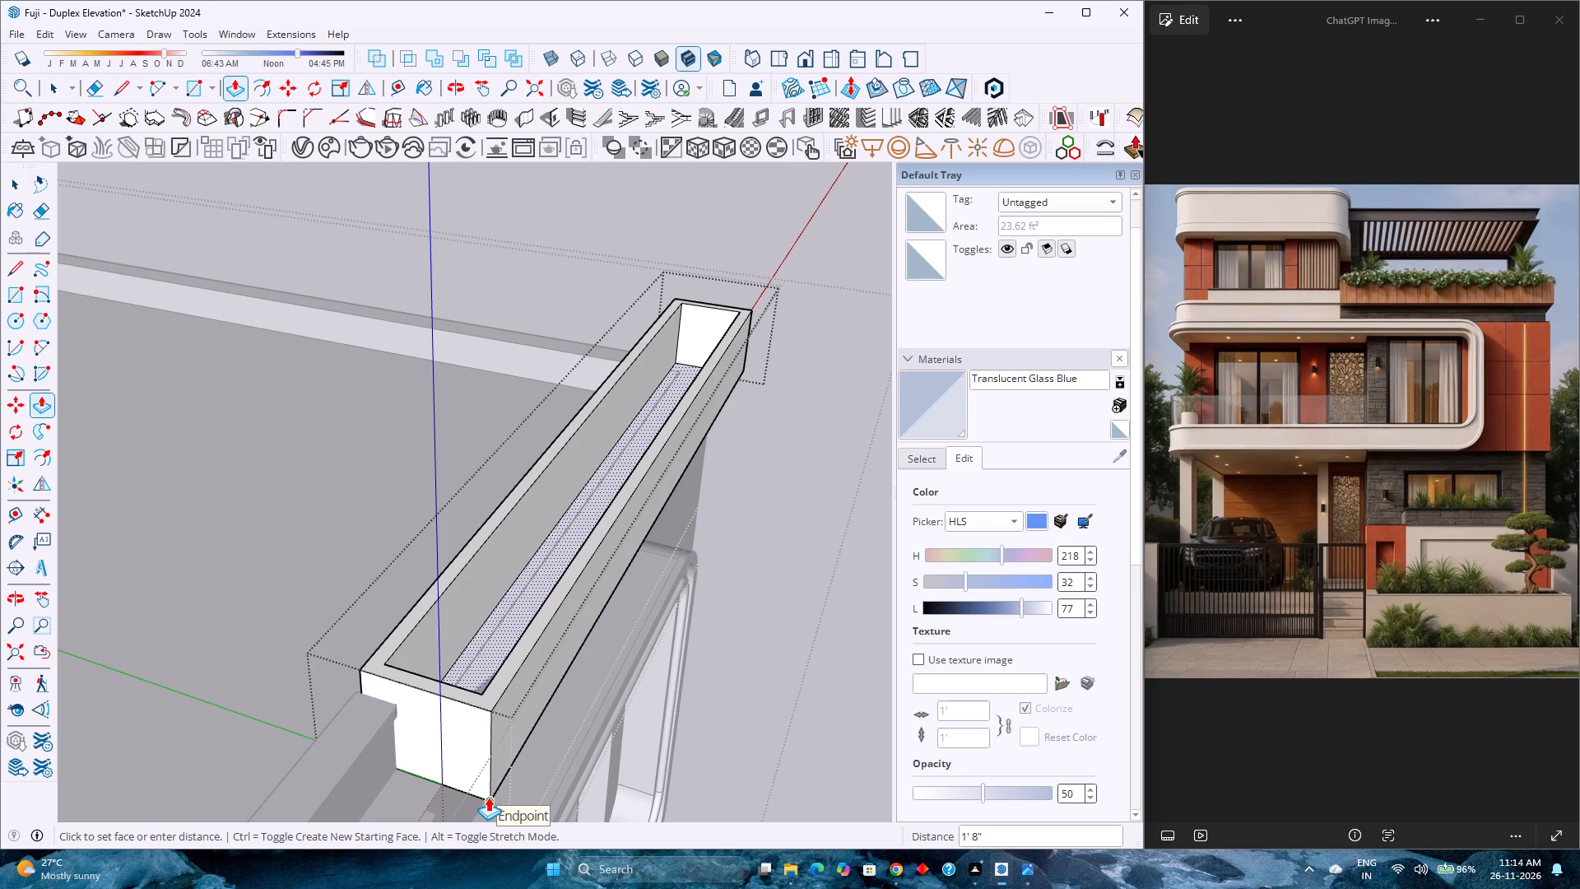
{"action": "type", "text": "1'5"}
{"action": "key", "text": "Return"}
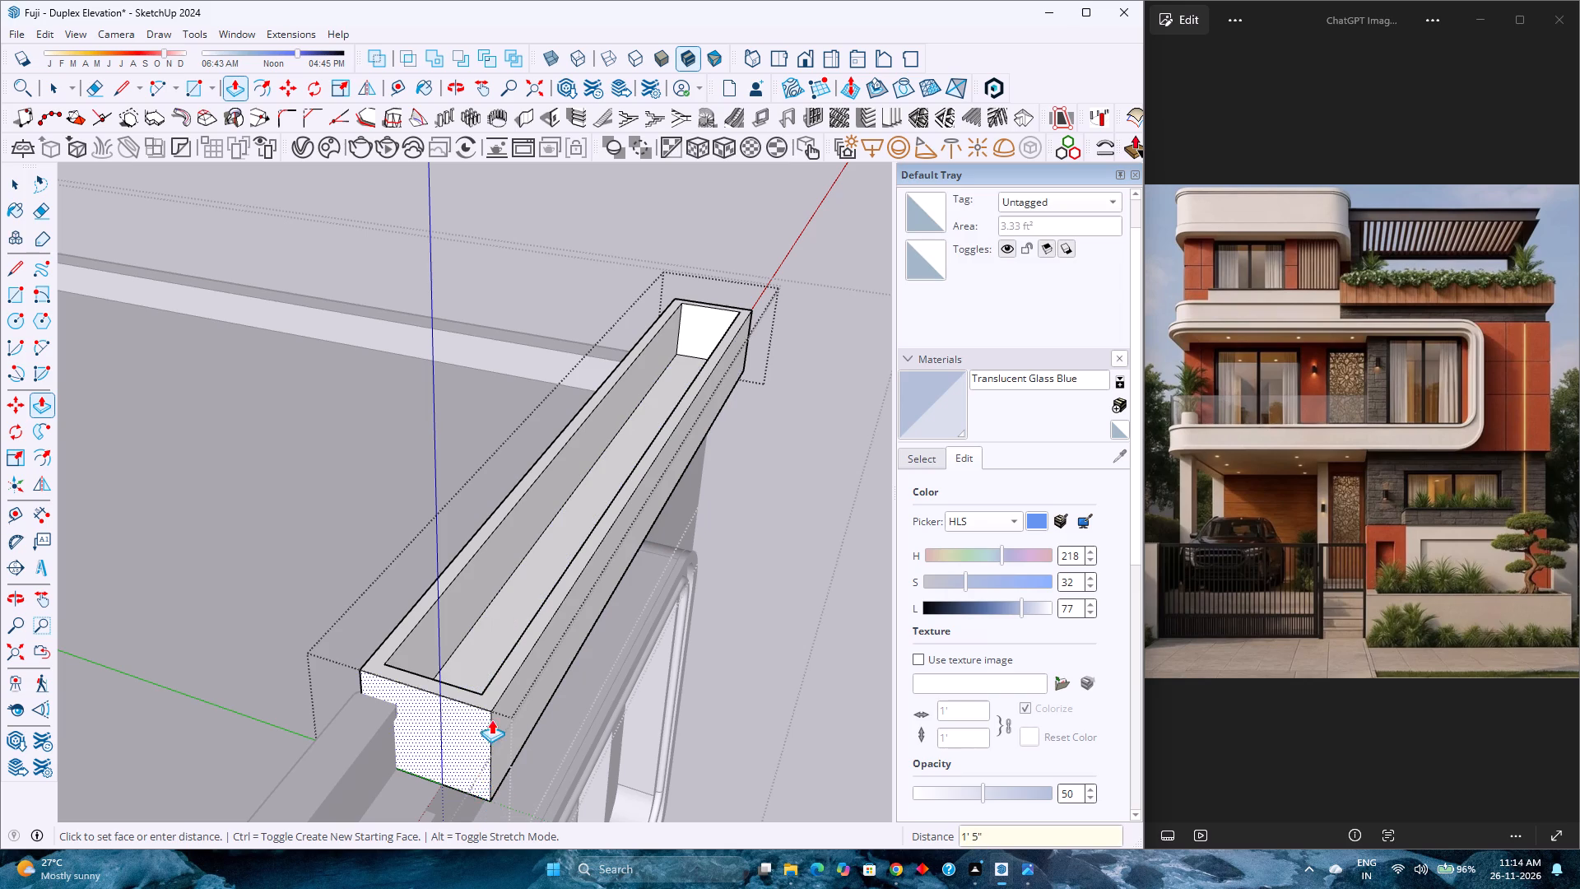
{"action": "scroll", "coordinate": [495, 650], "scroll_direction": "up", "scroll_amount": 4}
{"action": "scroll", "coordinate": [495, 650], "scroll_direction": "down", "scroll_amount": 5}
{"action": "key", "text": "space"}
{"action": "scroll", "coordinate": [504, 635], "scroll_direction": "down", "scroll_amount": 4}
{"action": "middle_click_drag", "start_coordinate": [532, 663], "coordinate": [320, 500]}
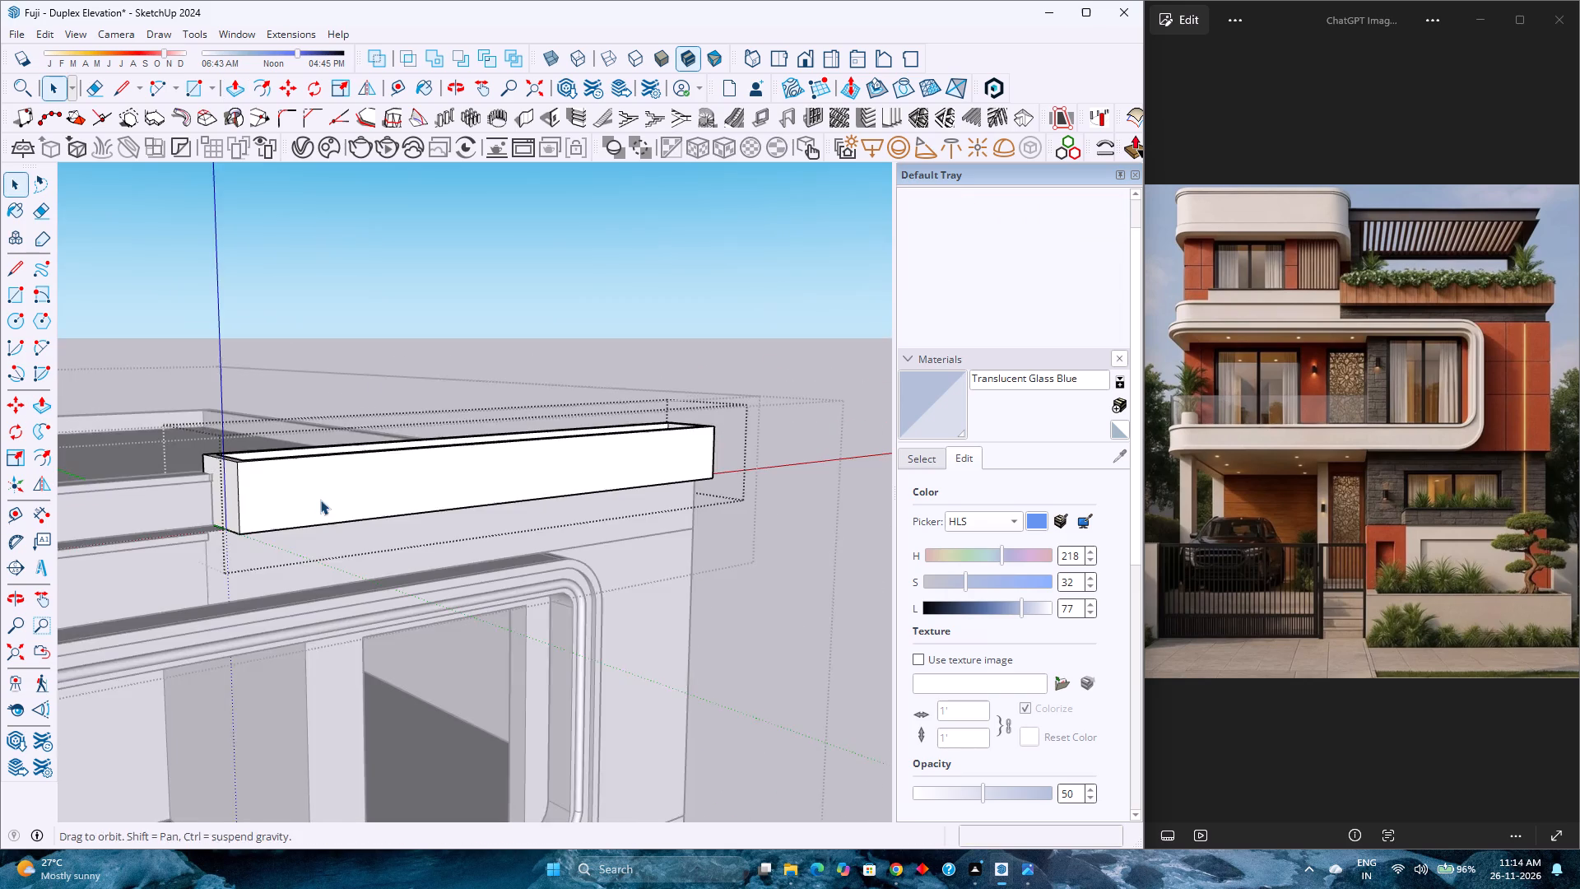
{"action": "scroll", "coordinate": [356, 472], "scroll_direction": "down", "scroll_amount": 5}
{"action": "left_click", "coordinate": [726, 357]}
{"action": "scroll", "coordinate": [709, 368], "scroll_direction": "down", "scroll_amount": 6}
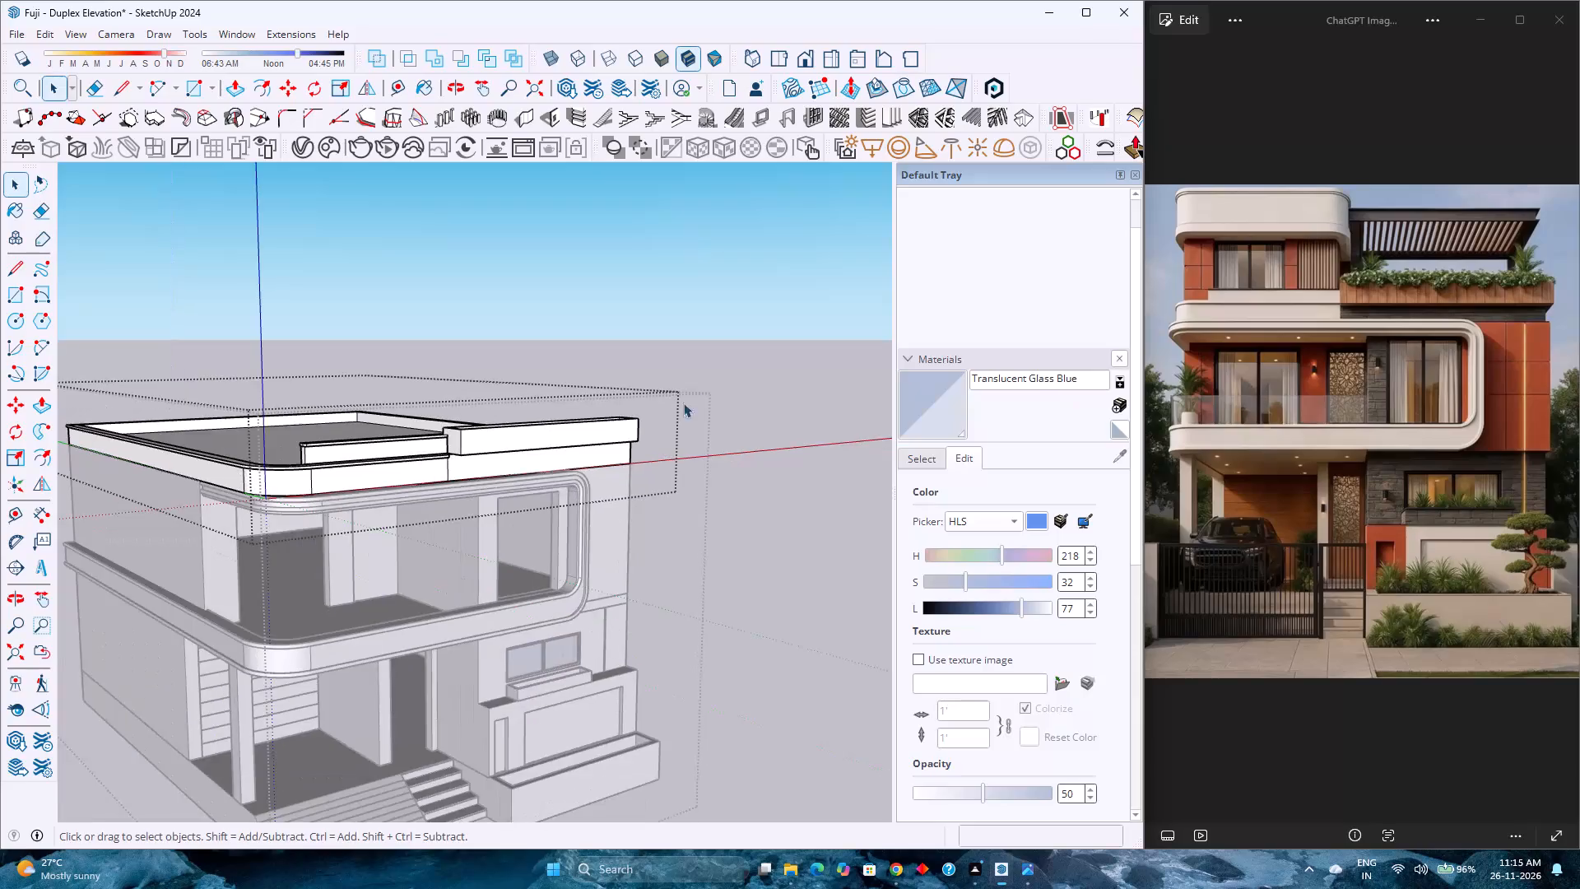
{"action": "middle_click_drag", "start_coordinate": [665, 403], "coordinate": [420, 290]}
{"action": "left_click", "coordinate": [583, 268]}
Save the model with the hollowed planter on the front roof parapet.
{"action": "scroll", "coordinate": [468, 361], "scroll_direction": "up", "scroll_amount": 2}
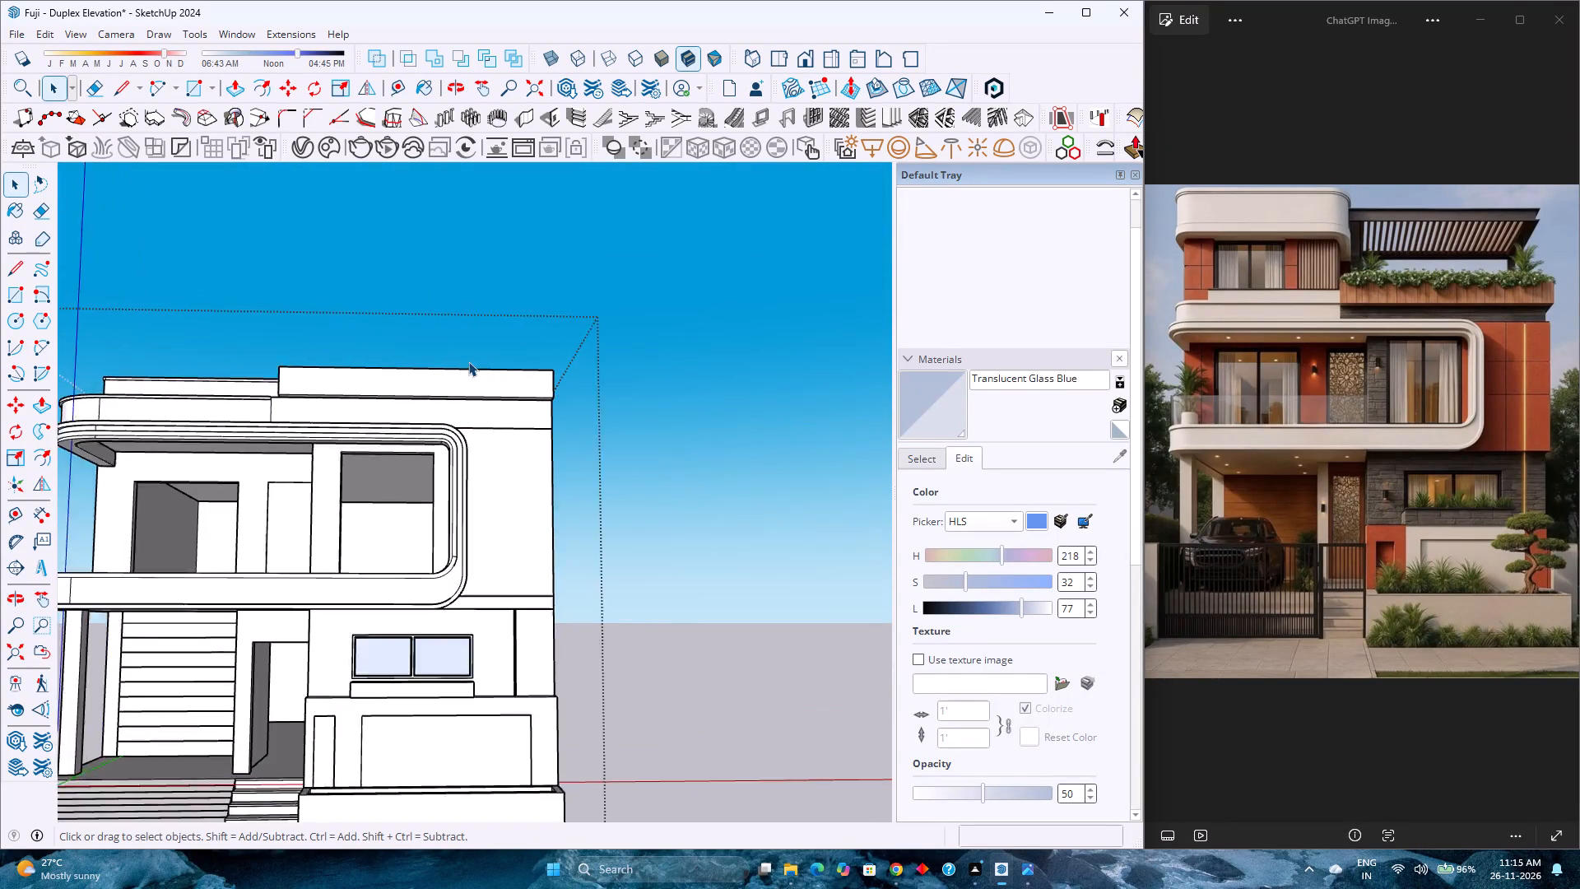
{"action": "scroll", "coordinate": [468, 361], "scroll_direction": "down", "scroll_amount": 2}
{"action": "middle_click_drag", "start_coordinate": [468, 361], "coordinate": [430, 501]}
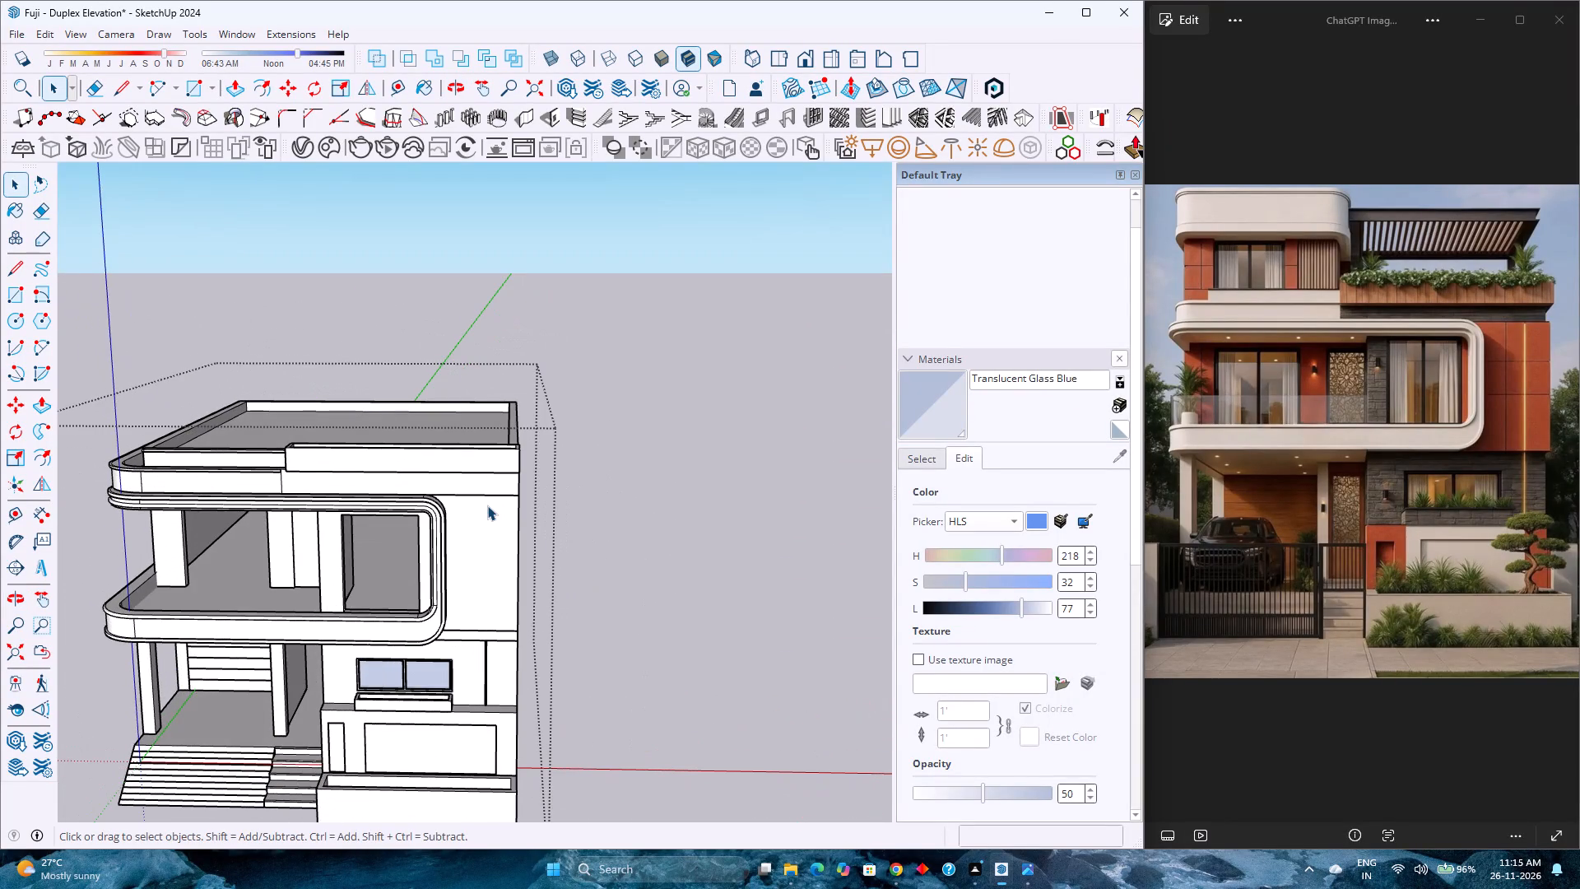
{"action": "key", "text": "ctrl+s"}
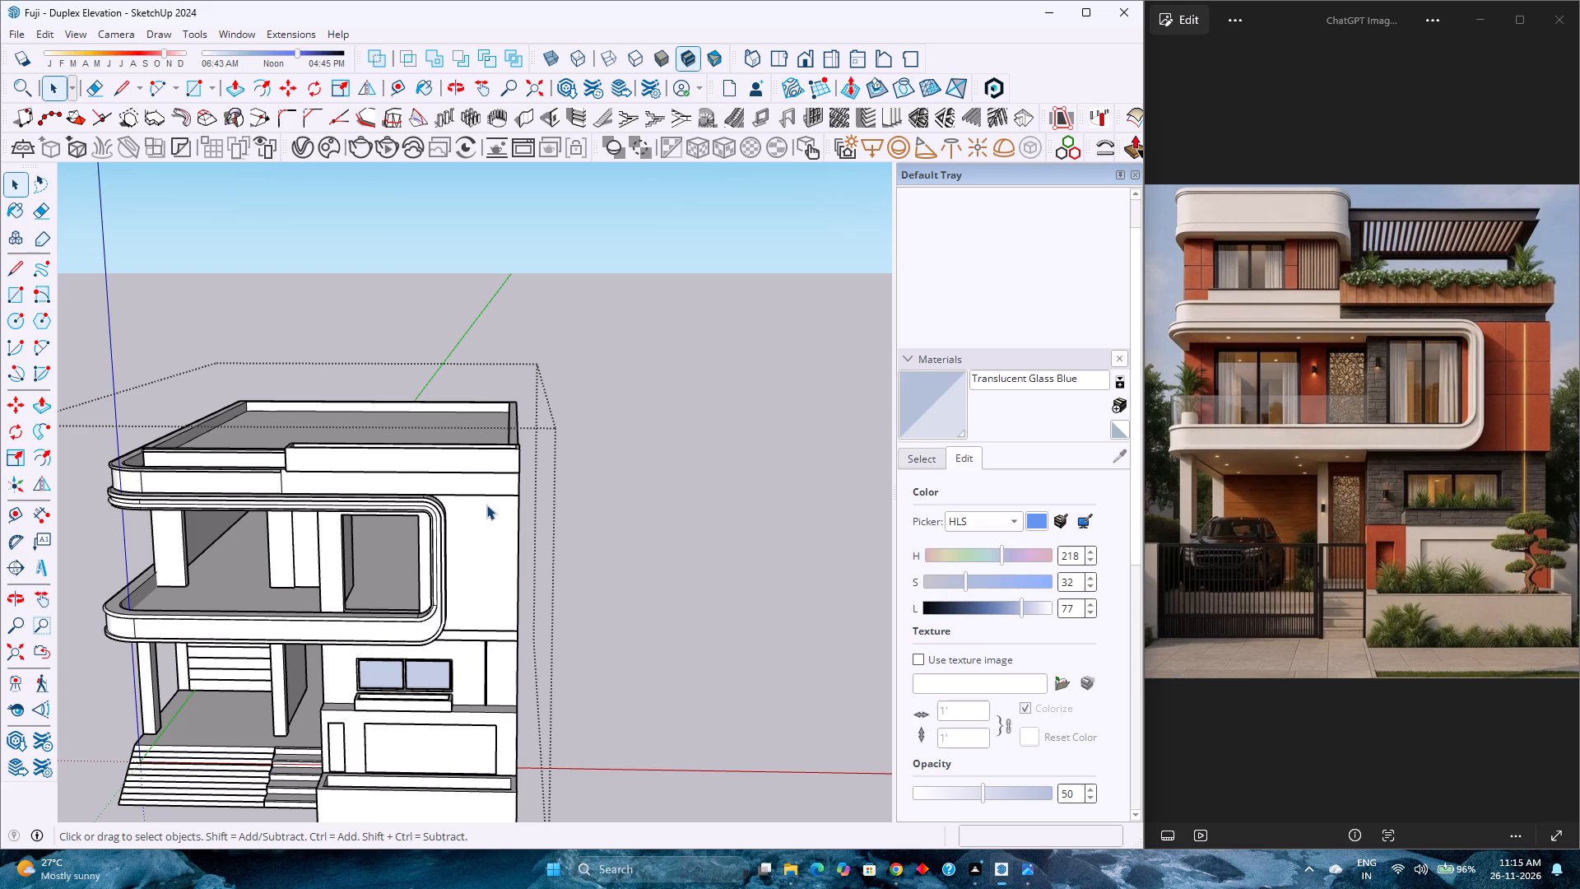
Examine the planter's position and proportions against the whole front facade.
{"action": "scroll", "coordinate": [417, 514], "scroll_direction": "down", "scroll_amount": 3}
{"action": "scroll", "coordinate": [417, 514], "scroll_direction": "up", "scroll_amount": 3}
{"action": "scroll", "coordinate": [417, 514], "scroll_direction": "down", "scroll_amount": 3}
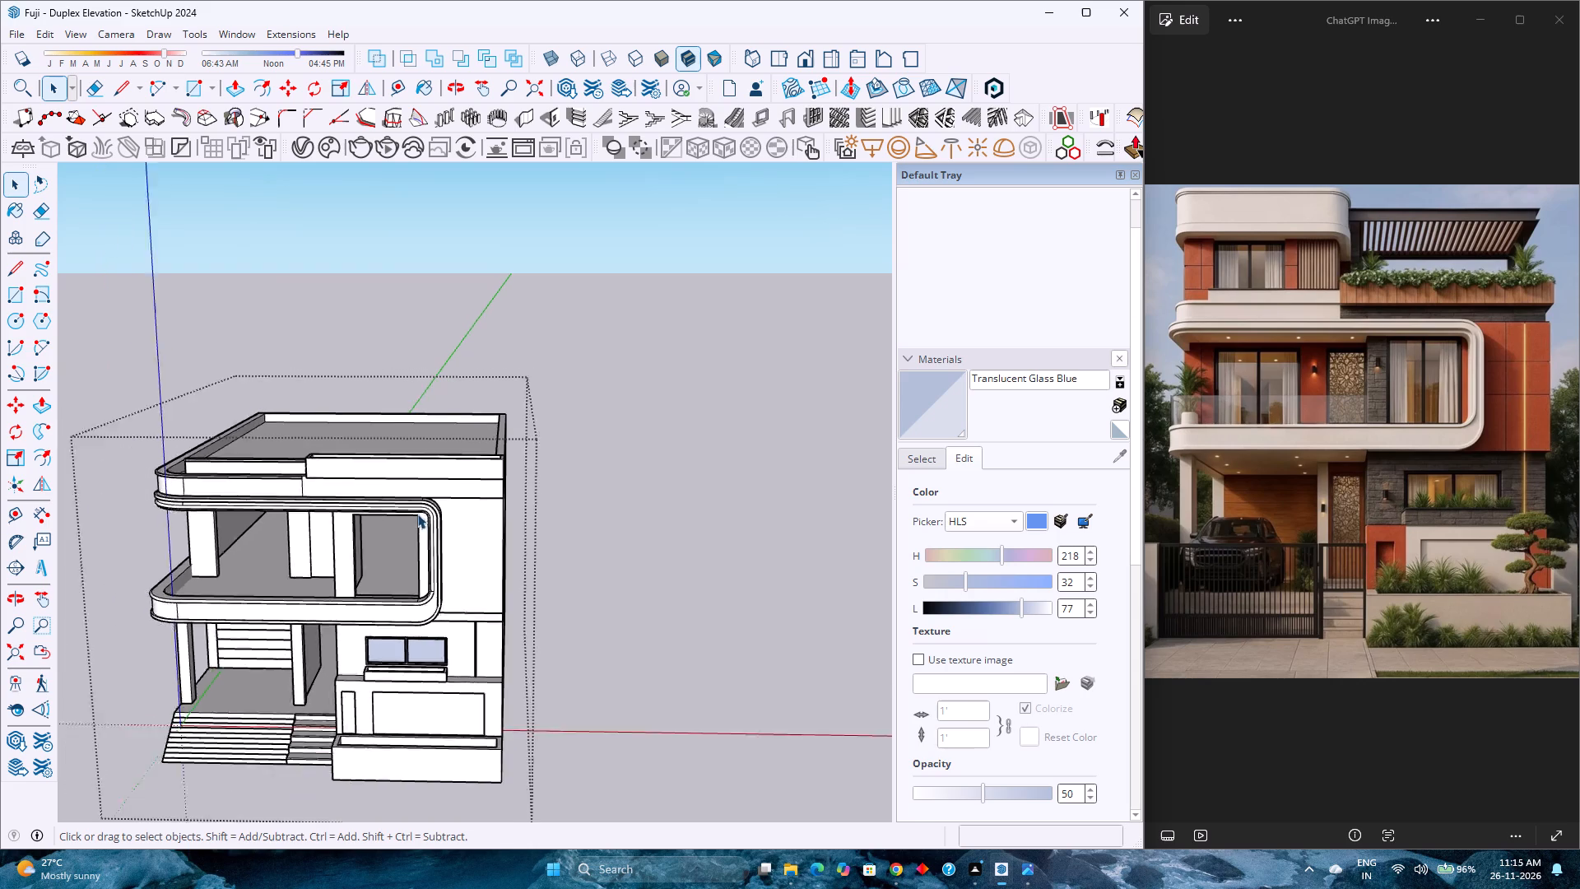
{"action": "scroll", "coordinate": [417, 514], "scroll_direction": "down", "scroll_amount": 1}
{"action": "scroll", "coordinate": [417, 514], "scroll_direction": "up", "scroll_amount": 5}
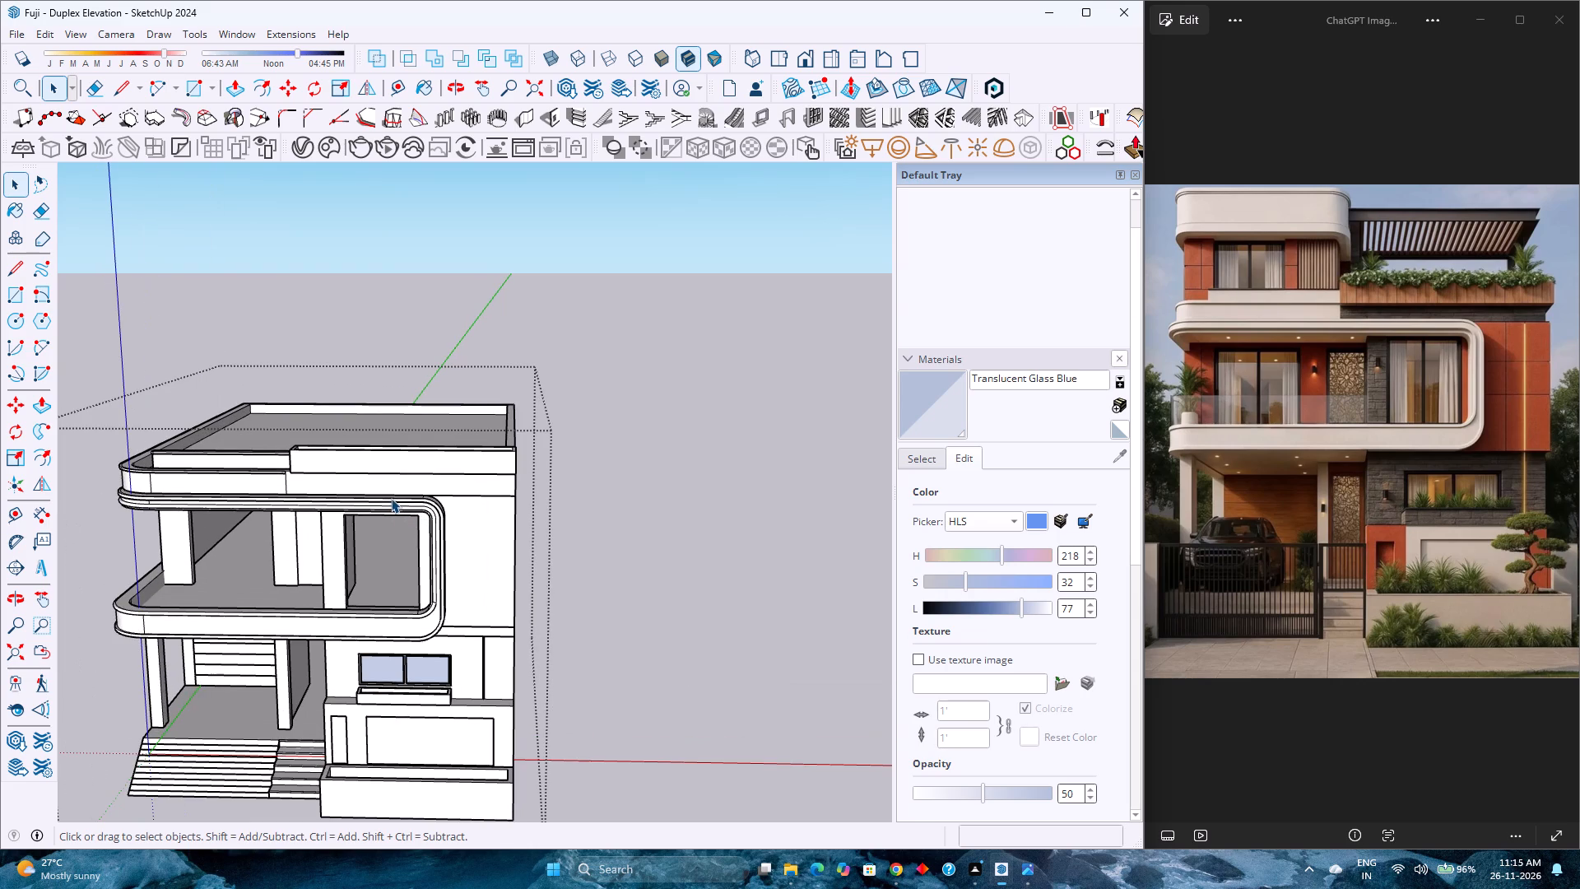
{"action": "scroll", "coordinate": [302, 477], "scroll_direction": "up", "scroll_amount": 1}
{"action": "scroll", "coordinate": [302, 477], "scroll_direction": "down", "scroll_amount": 2}
{"action": "scroll", "coordinate": [302, 477], "scroll_direction": "up", "scroll_amount": 5}
{"action": "middle_click_drag", "start_coordinate": [302, 477], "coordinate": [346, 463]}
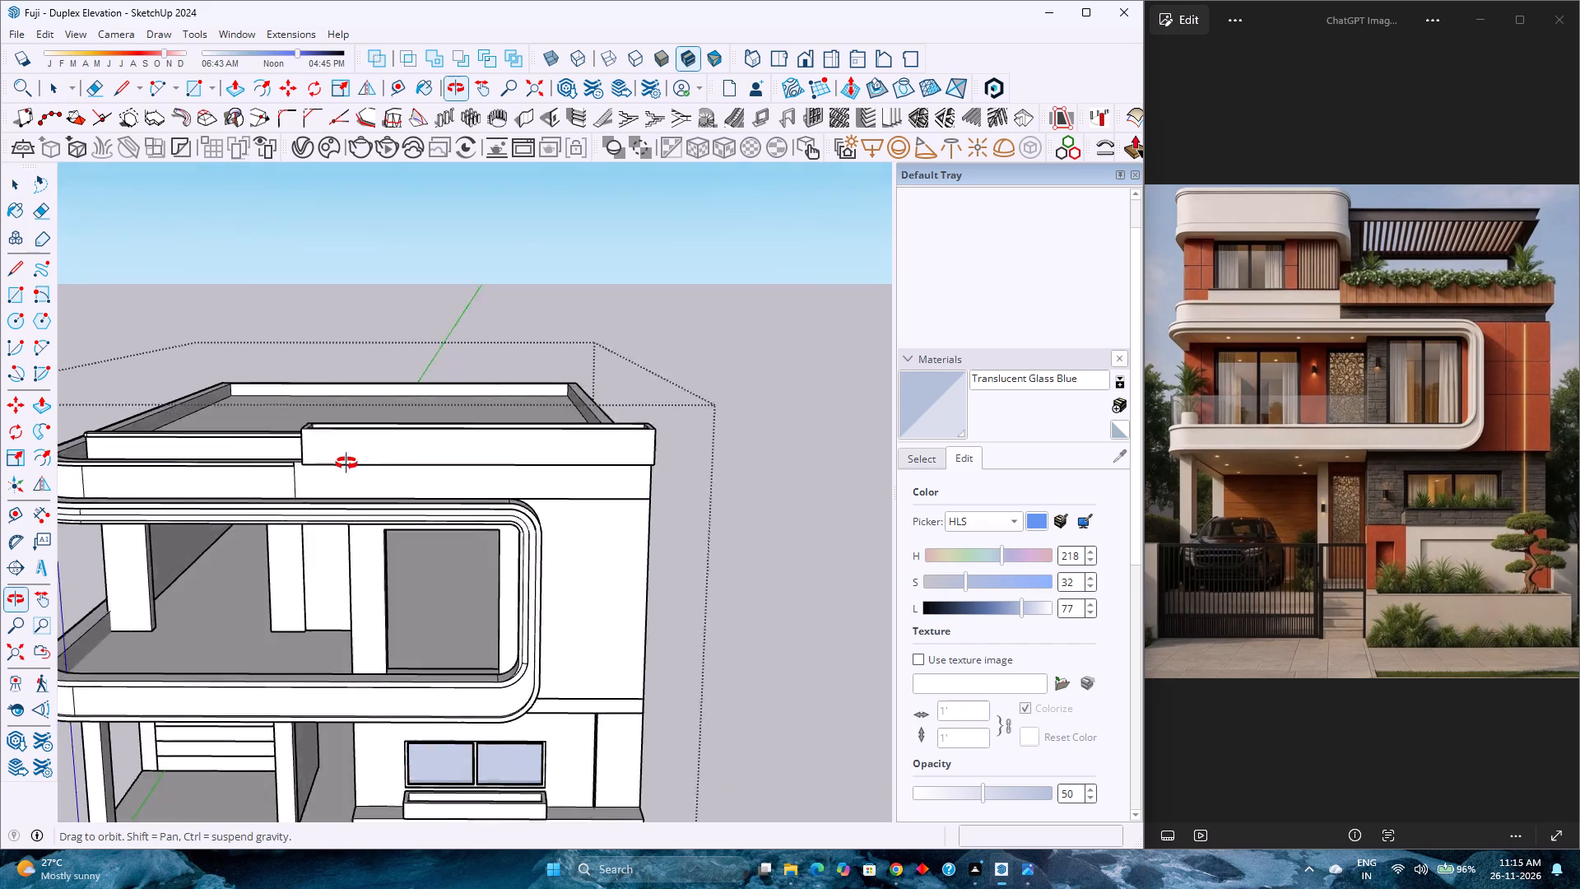
{"action": "middle_click_drag", "start_coordinate": [346, 463], "coordinate": [414, 460]}
{"action": "scroll", "coordinate": [414, 460], "scroll_direction": "down", "scroll_amount": 3}
{"action": "scroll", "coordinate": [414, 460], "scroll_direction": "up", "scroll_amount": 1}
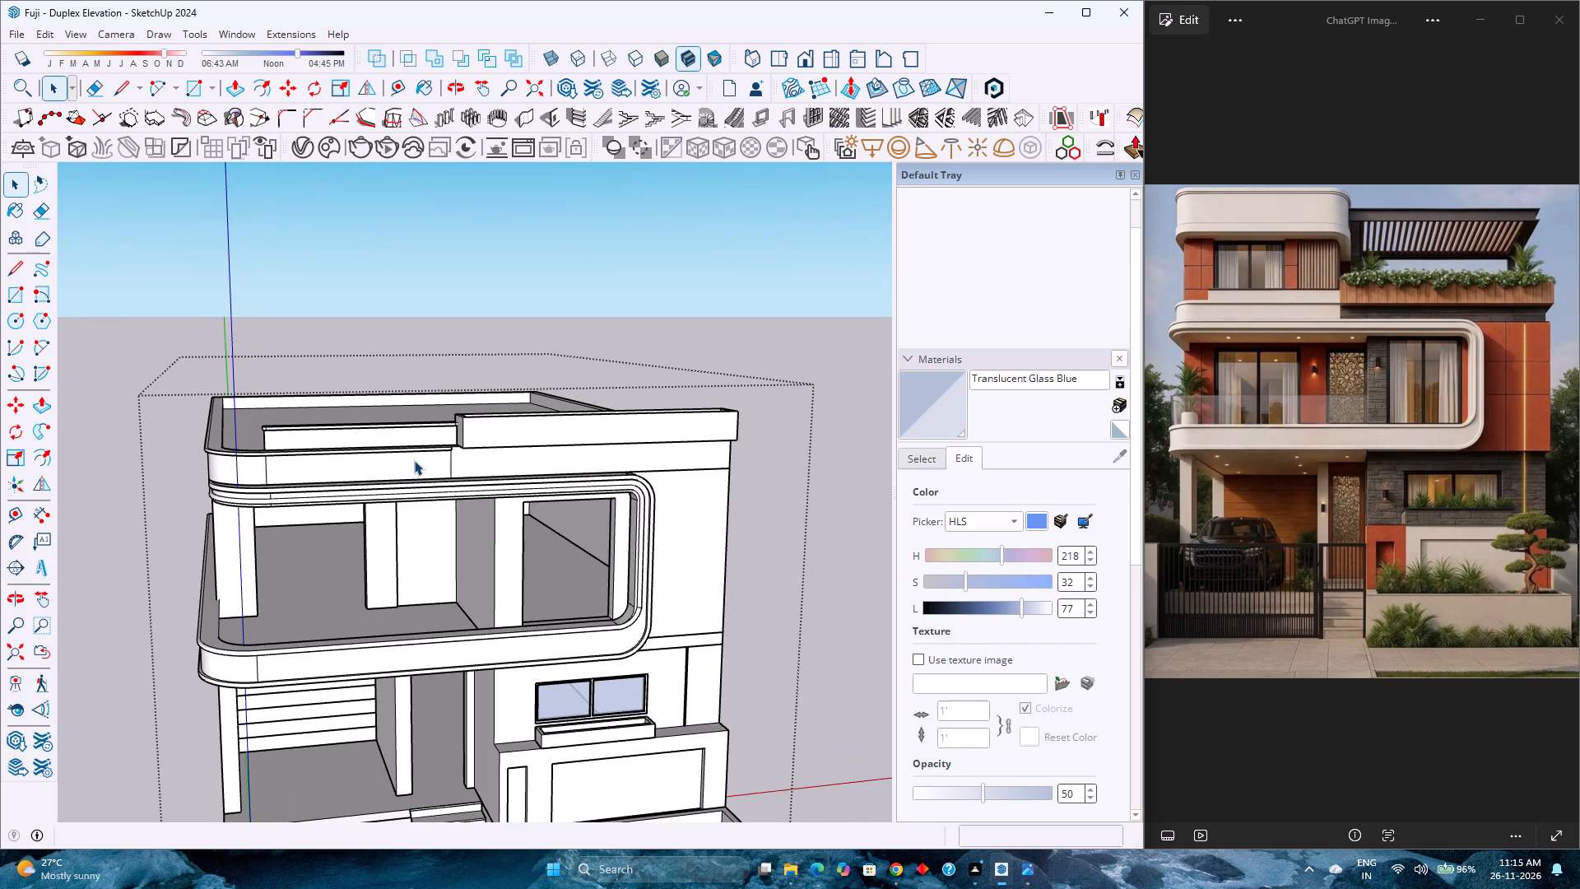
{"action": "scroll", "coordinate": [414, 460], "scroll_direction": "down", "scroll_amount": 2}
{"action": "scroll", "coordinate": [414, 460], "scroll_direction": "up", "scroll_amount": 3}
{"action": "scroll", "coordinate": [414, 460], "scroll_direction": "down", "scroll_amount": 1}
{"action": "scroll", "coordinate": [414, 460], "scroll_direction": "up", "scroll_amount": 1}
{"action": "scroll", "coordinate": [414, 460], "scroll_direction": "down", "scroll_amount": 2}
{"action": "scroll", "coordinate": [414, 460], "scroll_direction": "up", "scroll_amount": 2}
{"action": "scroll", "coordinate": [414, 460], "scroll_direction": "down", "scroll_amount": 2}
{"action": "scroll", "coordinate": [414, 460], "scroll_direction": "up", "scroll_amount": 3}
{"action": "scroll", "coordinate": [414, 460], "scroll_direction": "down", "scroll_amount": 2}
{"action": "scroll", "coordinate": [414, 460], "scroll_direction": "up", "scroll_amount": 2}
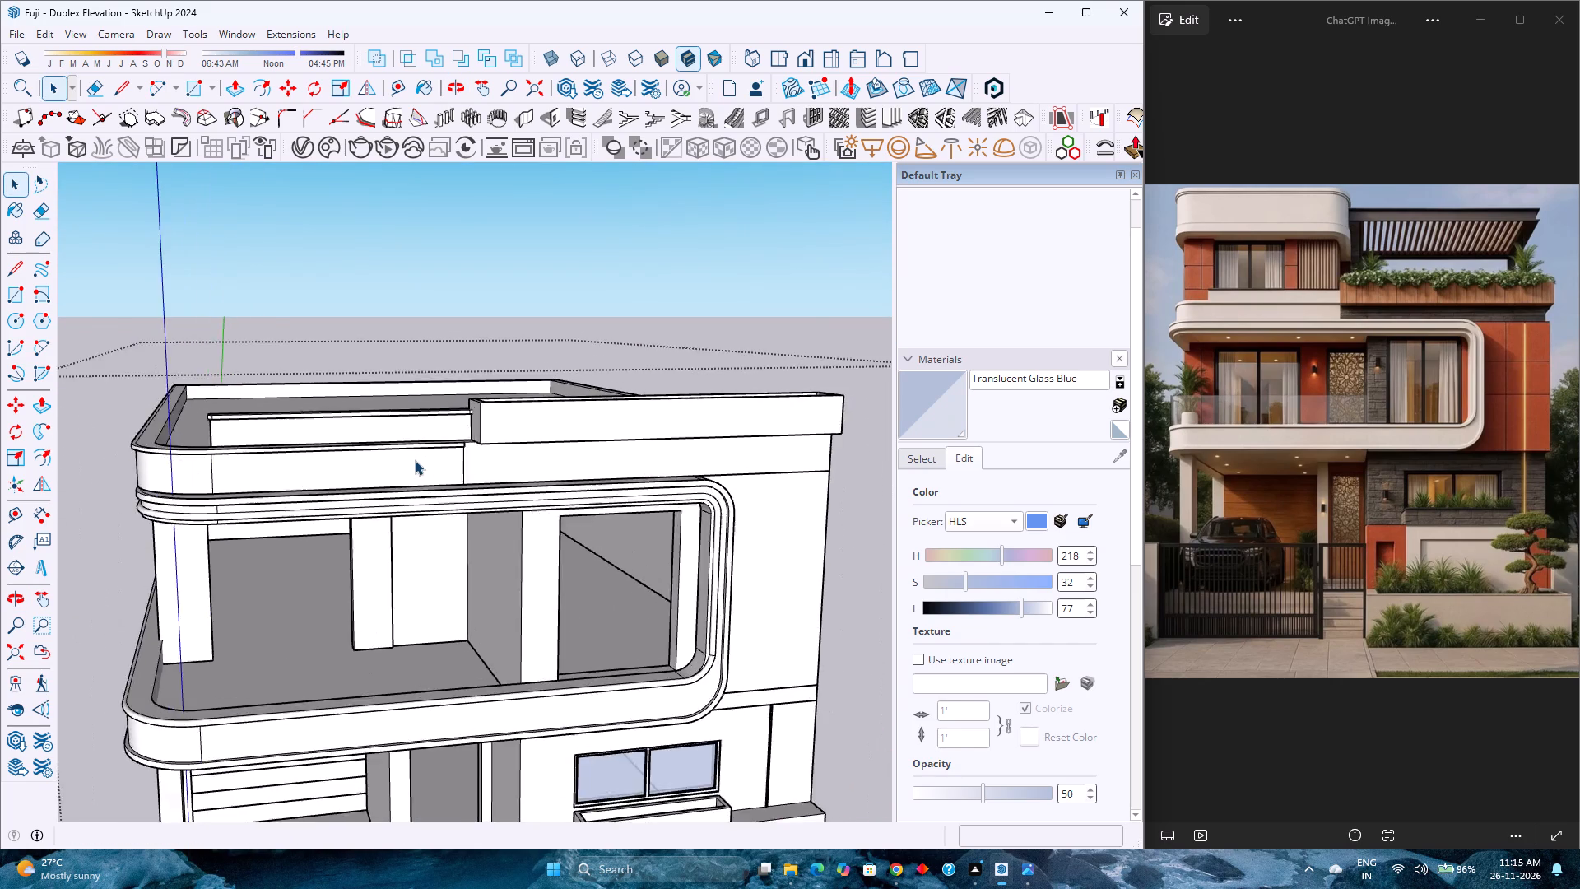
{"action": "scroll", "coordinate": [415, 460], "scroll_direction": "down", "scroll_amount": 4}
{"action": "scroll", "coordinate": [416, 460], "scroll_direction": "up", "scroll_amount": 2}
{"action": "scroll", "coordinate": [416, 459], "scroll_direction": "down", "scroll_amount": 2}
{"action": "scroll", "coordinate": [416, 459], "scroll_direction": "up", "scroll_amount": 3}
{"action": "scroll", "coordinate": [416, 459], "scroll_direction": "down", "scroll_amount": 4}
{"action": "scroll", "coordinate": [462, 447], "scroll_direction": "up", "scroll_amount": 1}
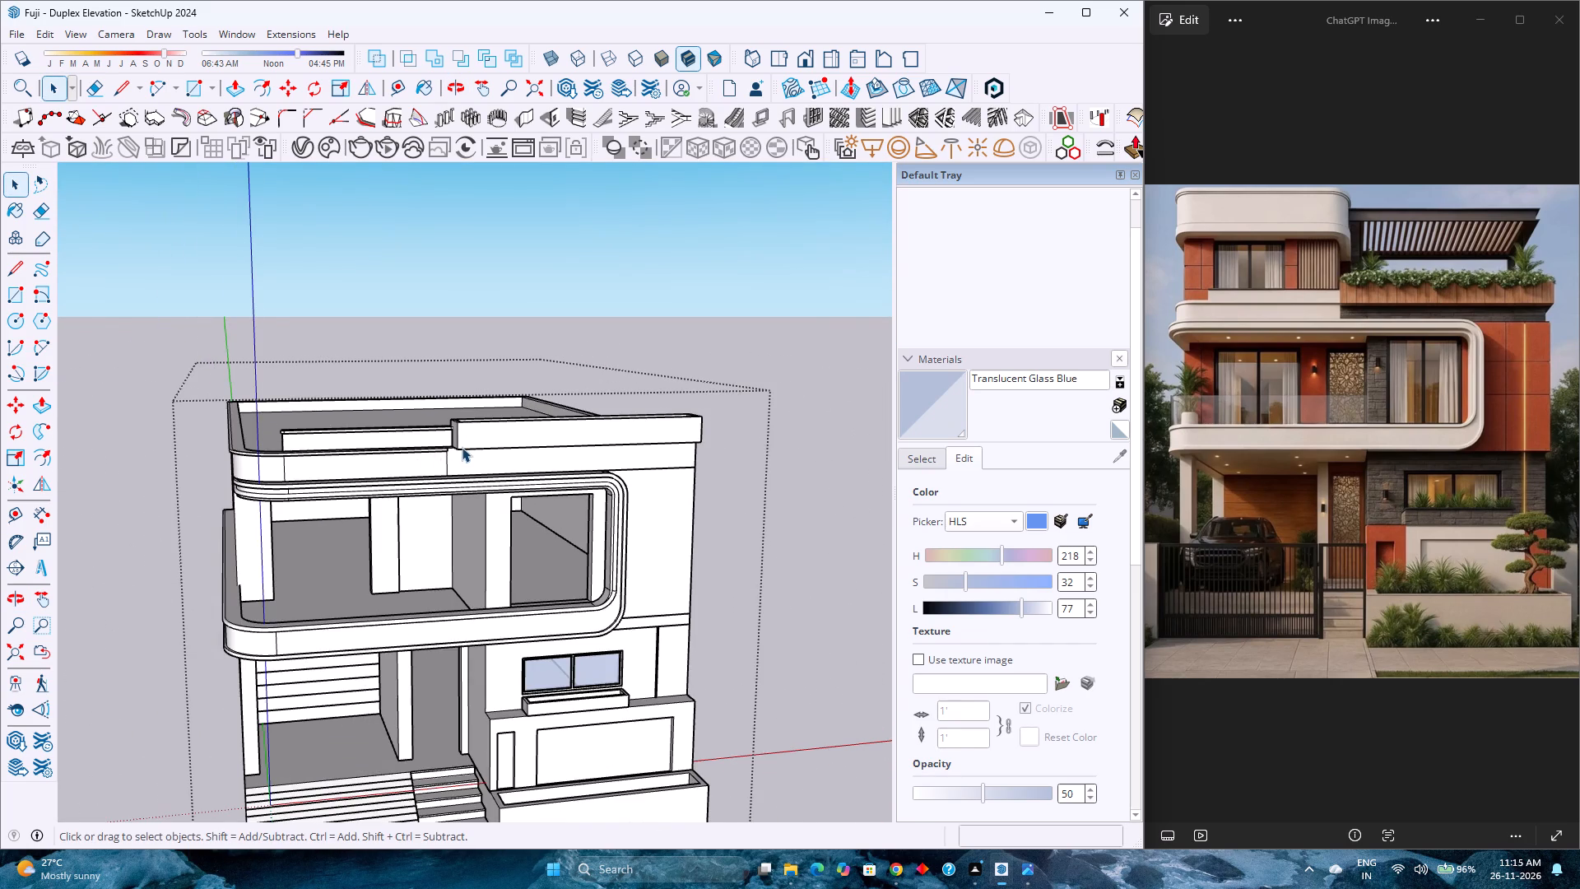
Examine the junction of the planter with the capped block and parapet below, from the front and above.
{"action": "scroll", "coordinate": [464, 445], "scroll_direction": "up", "scroll_amount": 1}
{"action": "middle_click_drag", "start_coordinate": [464, 445], "coordinate": [309, 400]}
{"action": "scroll", "coordinate": [275, 400], "scroll_direction": "up", "scroll_amount": 7}
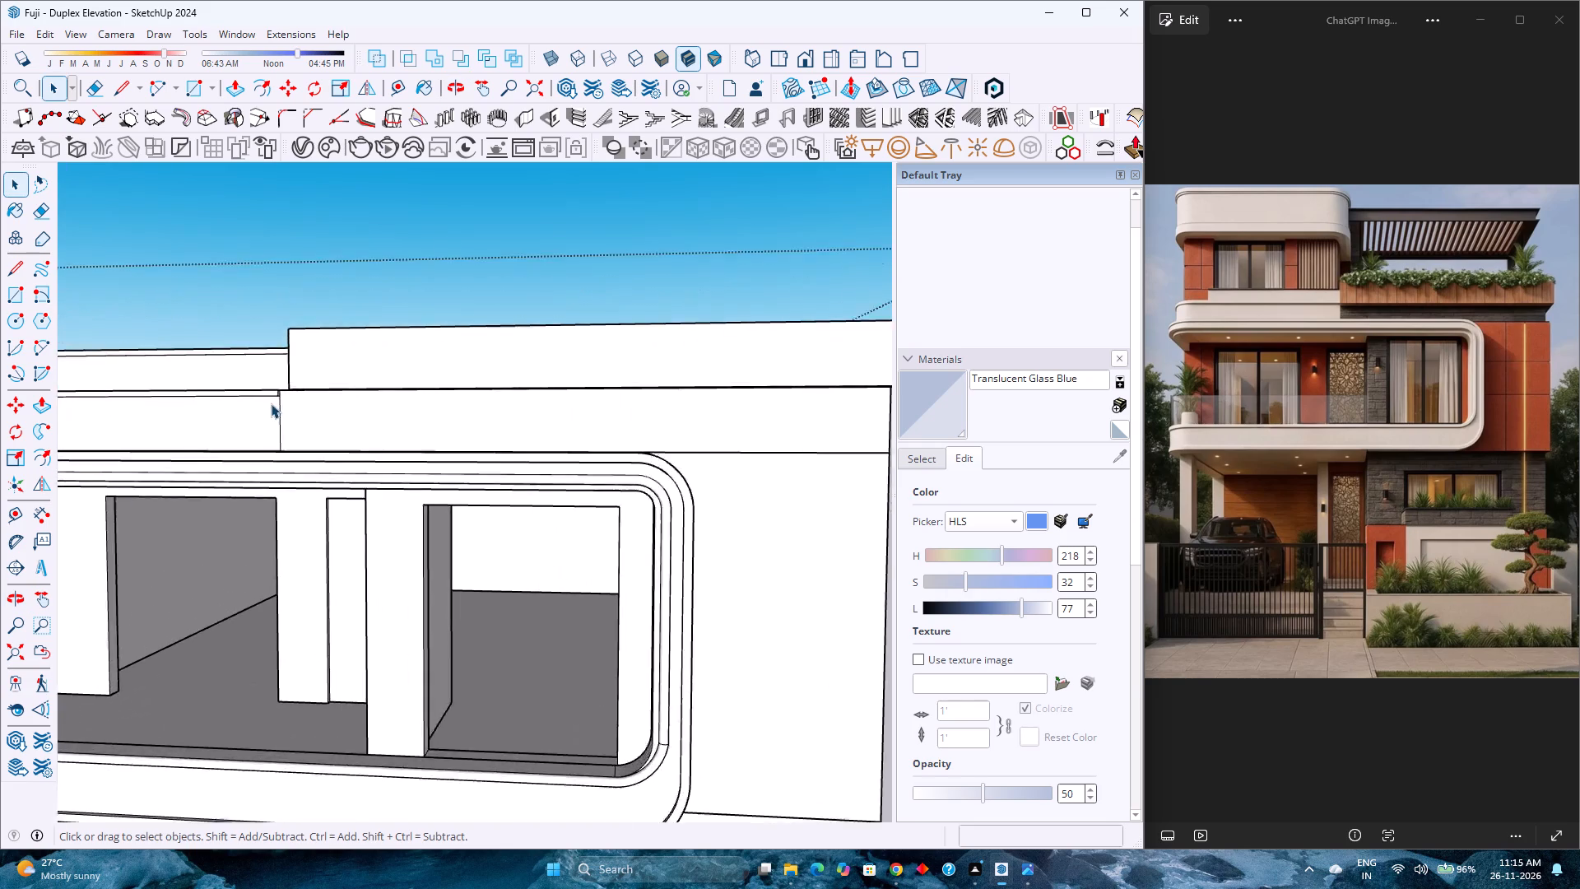
{"action": "middle_click_drag", "start_coordinate": [272, 403], "coordinate": [587, 437]}
{"action": "middle_click", "coordinate": [588, 437]}
{"action": "scroll", "coordinate": [588, 437], "scroll_direction": "down", "scroll_amount": 8}
{"action": "middle_click_drag", "start_coordinate": [323, 412], "coordinate": [361, 535]}
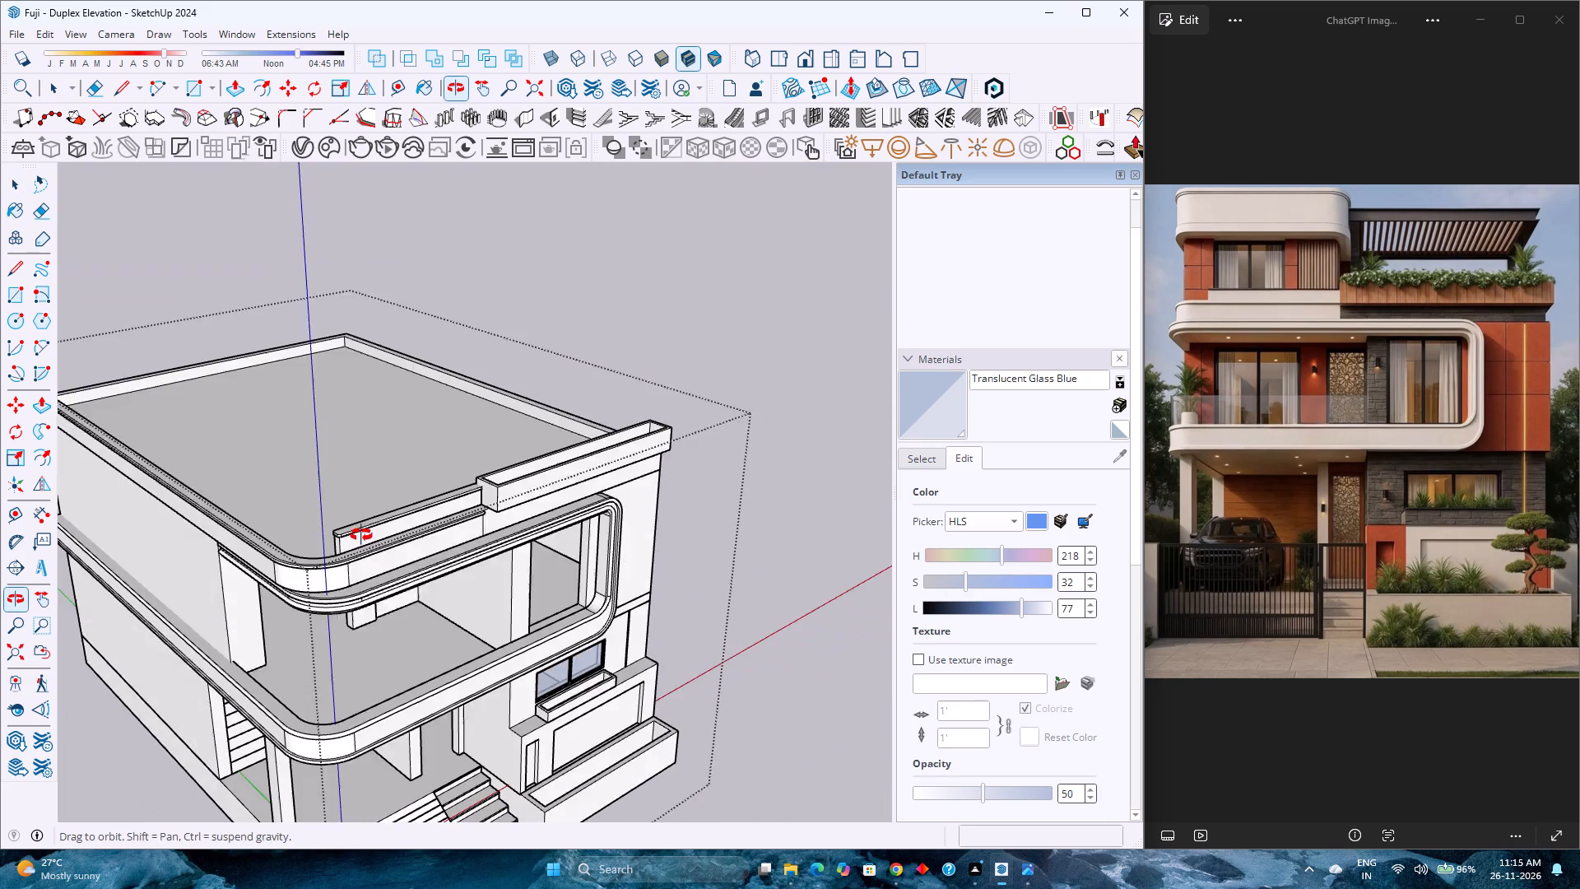
{"action": "middle_click_drag", "start_coordinate": [361, 535], "coordinate": [367, 561]}
Scale the capped block to about 0.99 along its length so its end meets the planter's side face.
{"action": "scroll", "coordinate": [582, 500], "scroll_direction": "up", "scroll_amount": 3}
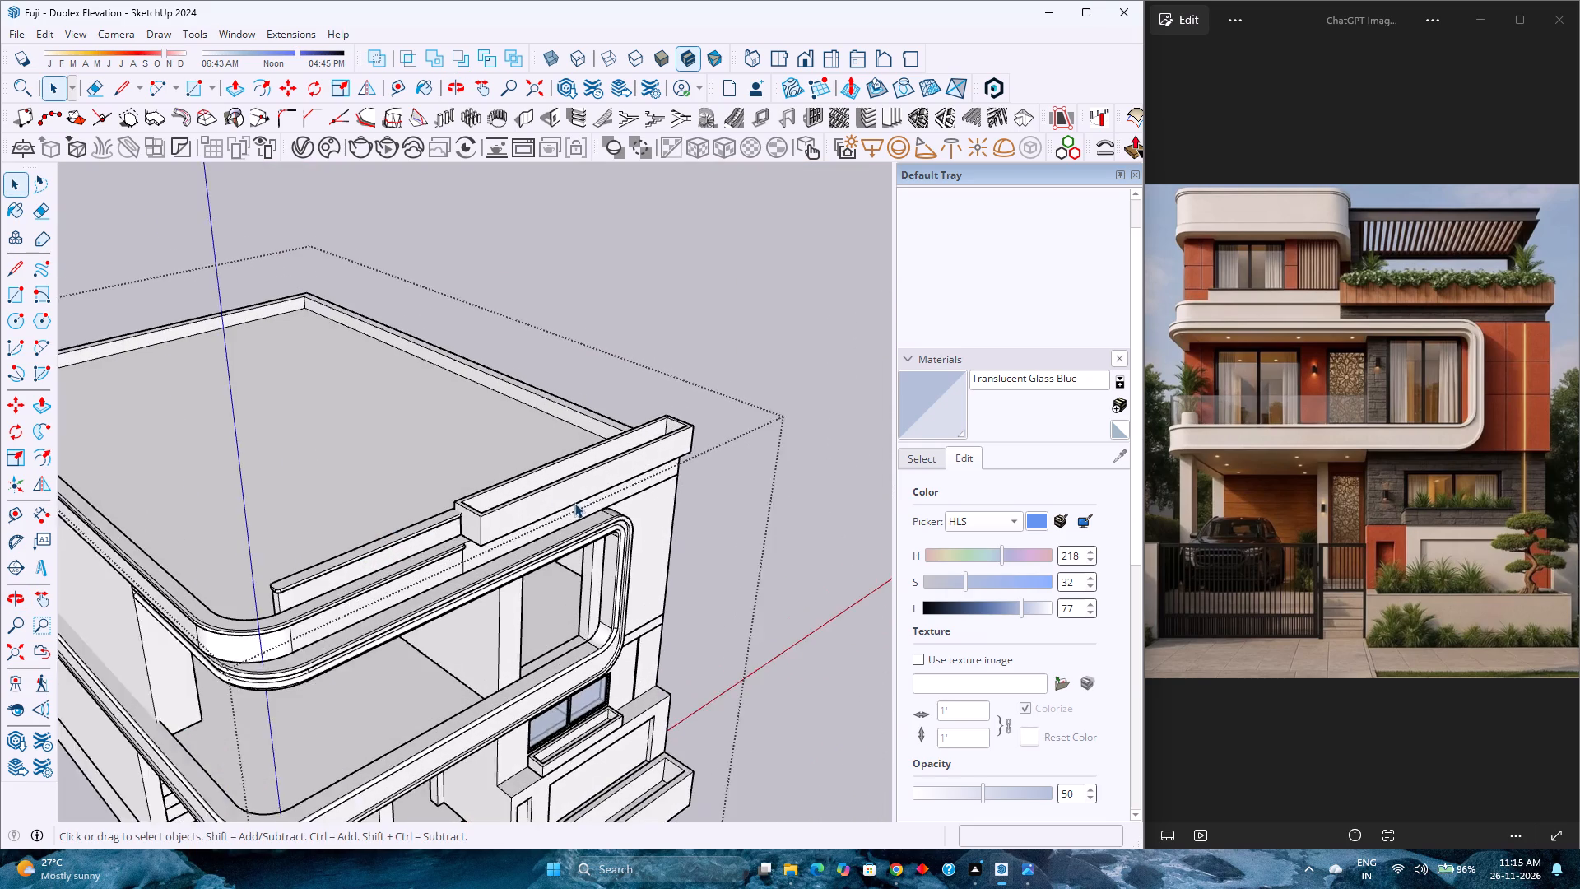
{"action": "scroll", "coordinate": [574, 503], "scroll_direction": "up", "scroll_amount": 11}
{"action": "double_click", "coordinate": [402, 524]}
{"action": "scroll", "coordinate": [402, 524], "scroll_direction": "up", "scroll_amount": 2}
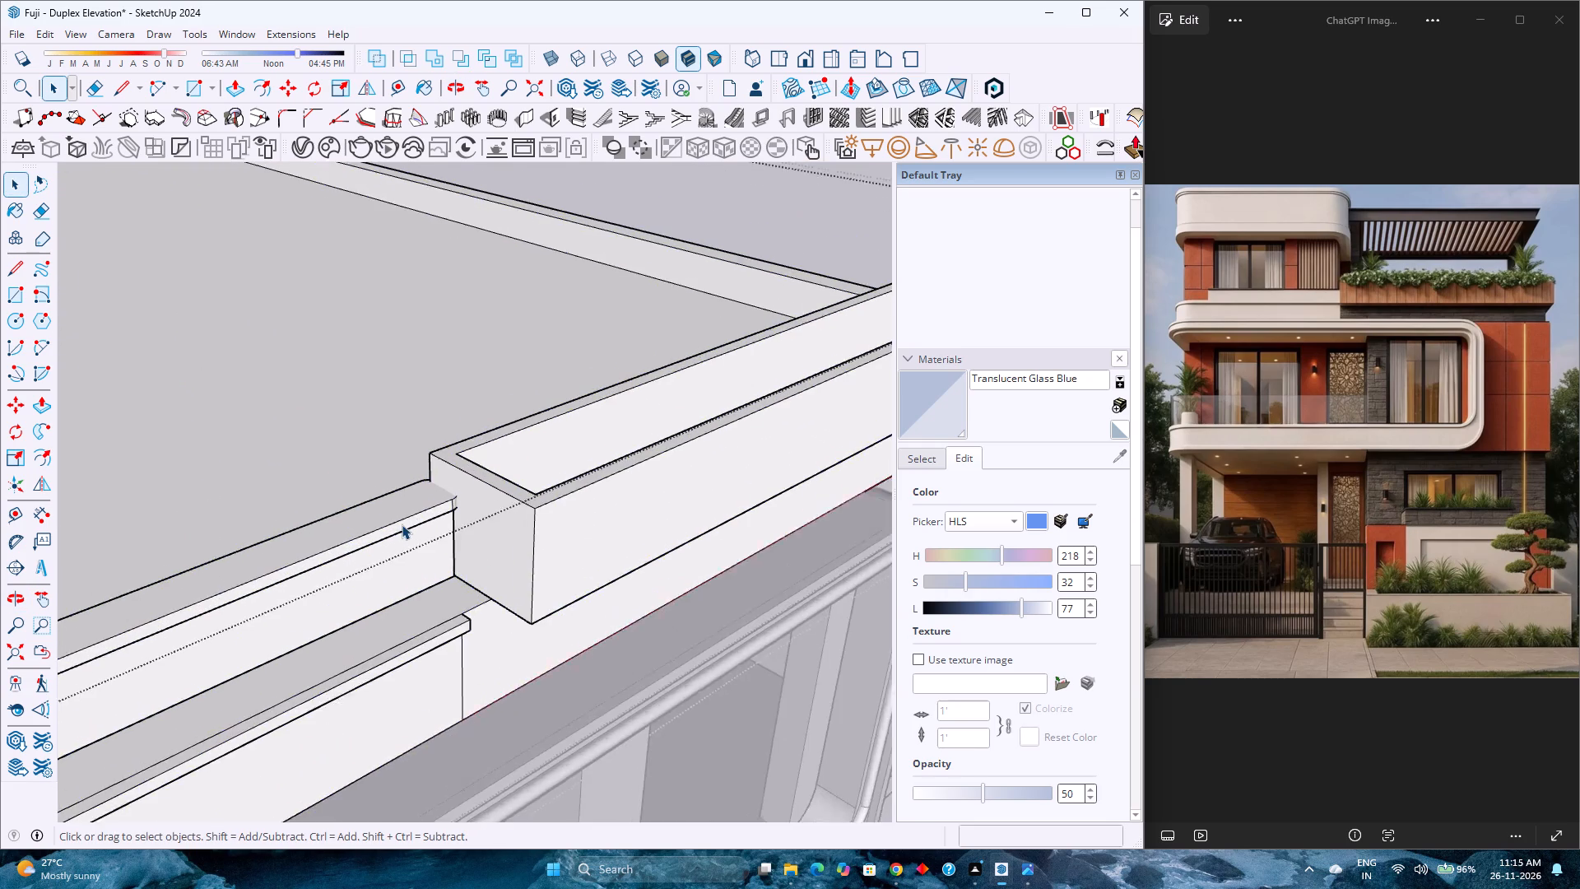
{"action": "scroll", "coordinate": [402, 524], "scroll_direction": "up", "scroll_amount": 2}
{"action": "left_click", "coordinate": [402, 524]}
{"action": "key", "text": "s"}
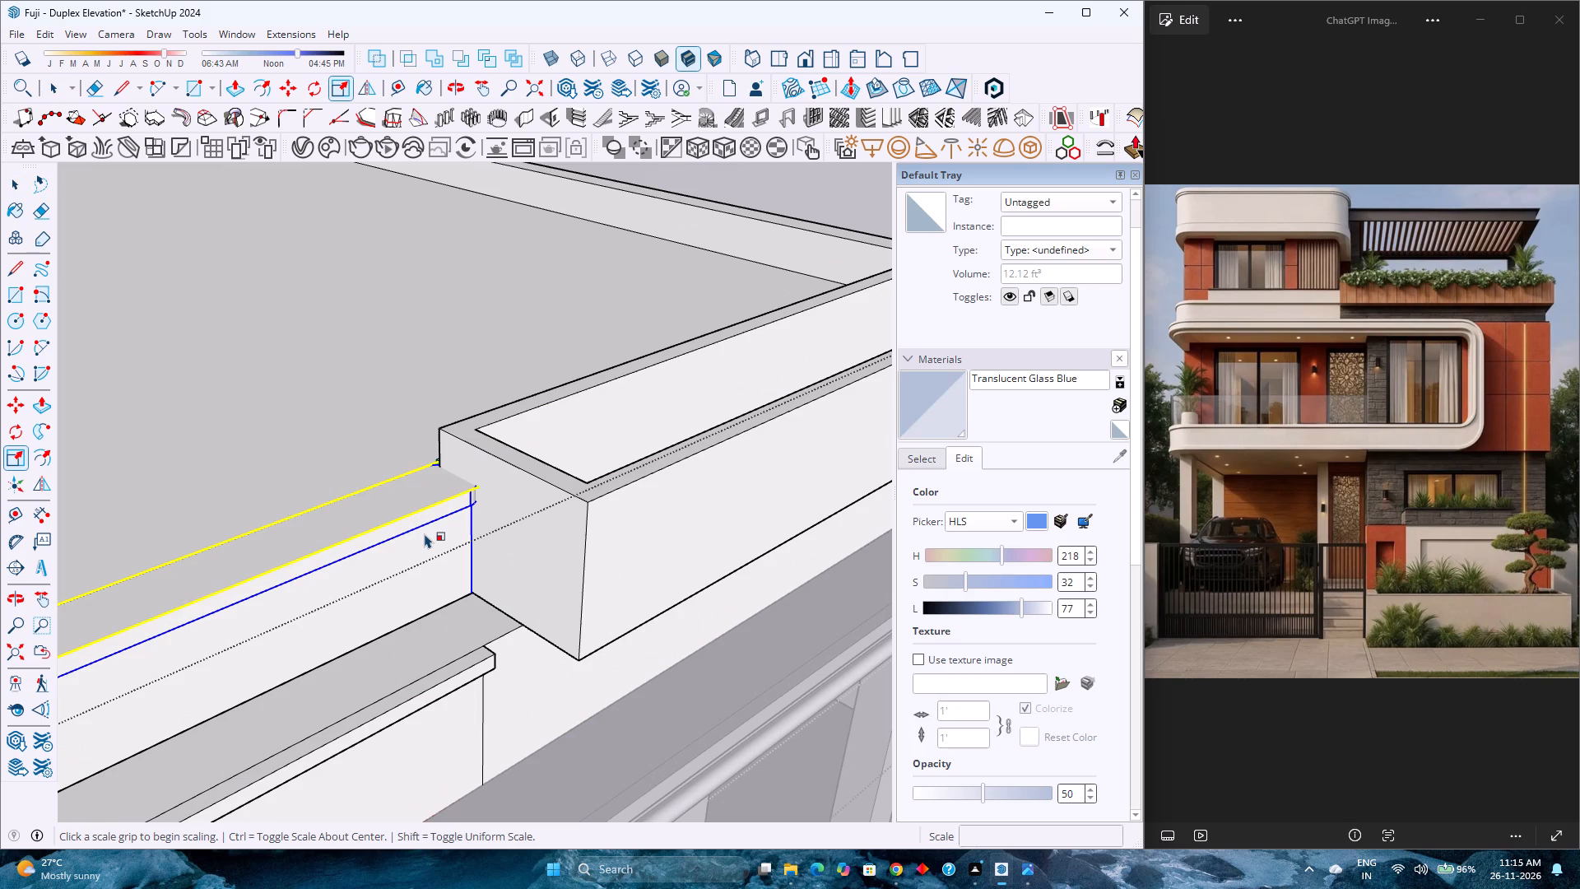
{"action": "key", "text": "k"}
{"action": "scroll", "coordinate": [425, 533], "scroll_direction": "up", "scroll_amount": 2}
{"action": "left_click", "coordinate": [463, 579]}
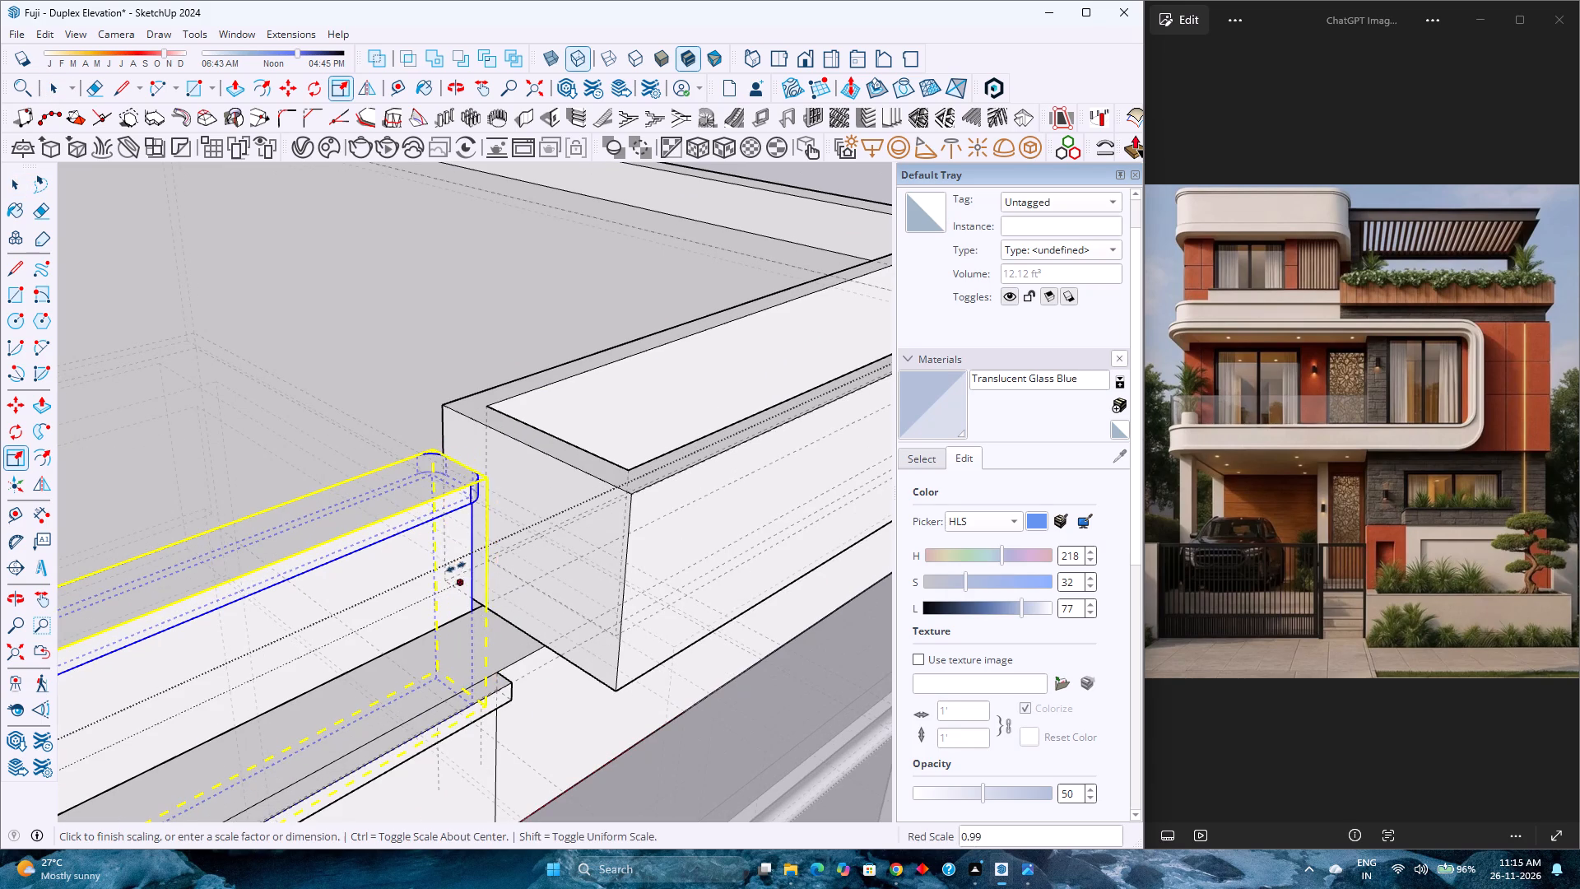
{"action": "left_click", "coordinate": [473, 415]}
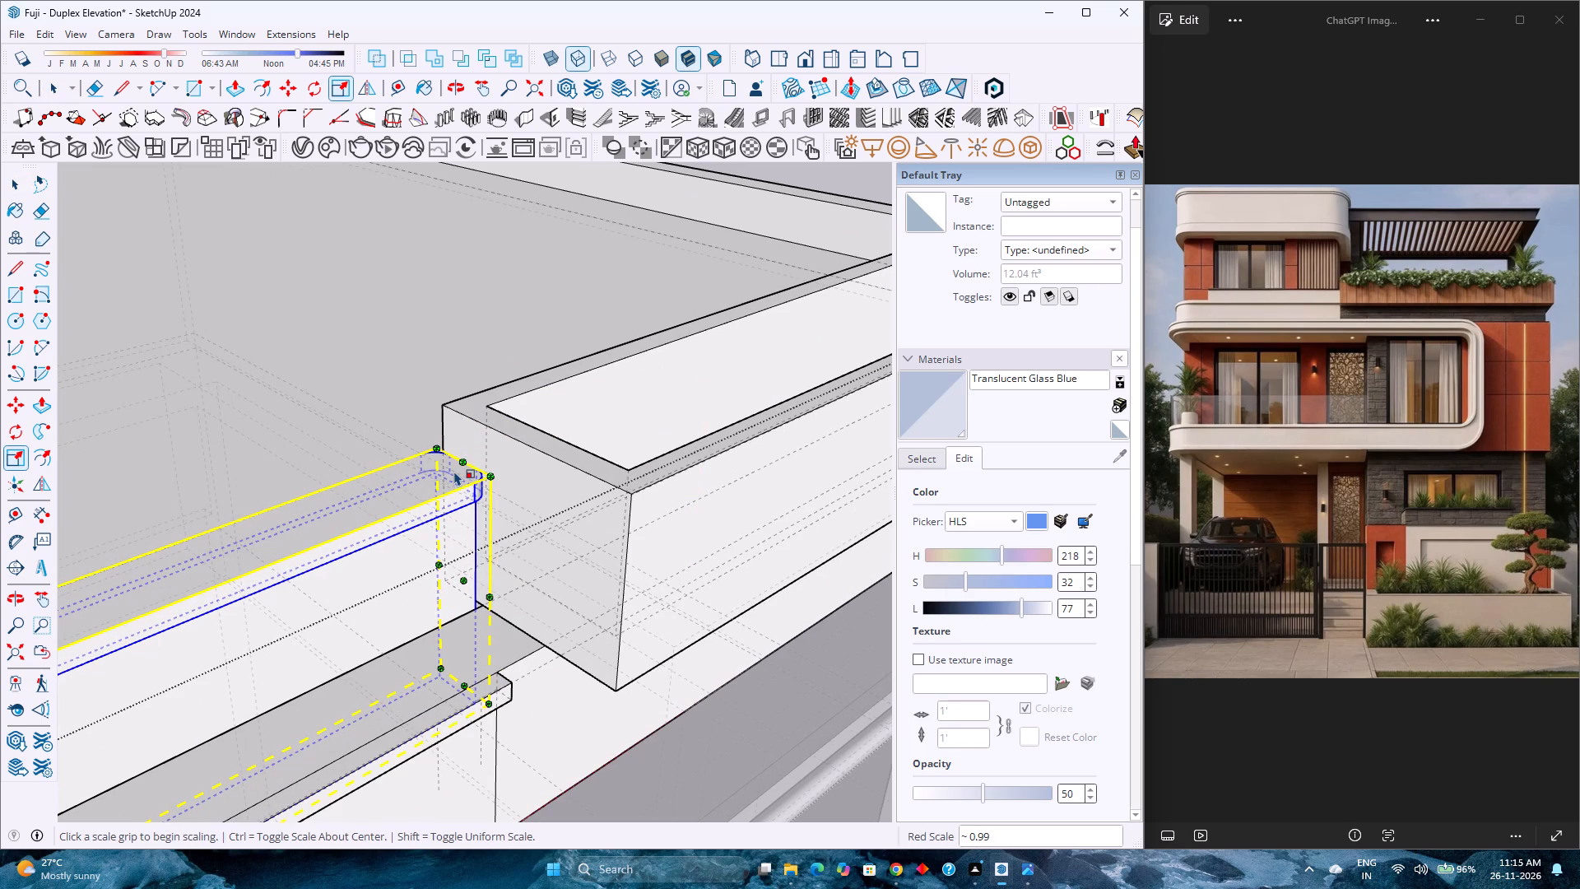
{"action": "type", "text": "k"}
{"action": "key", "text": "space"}
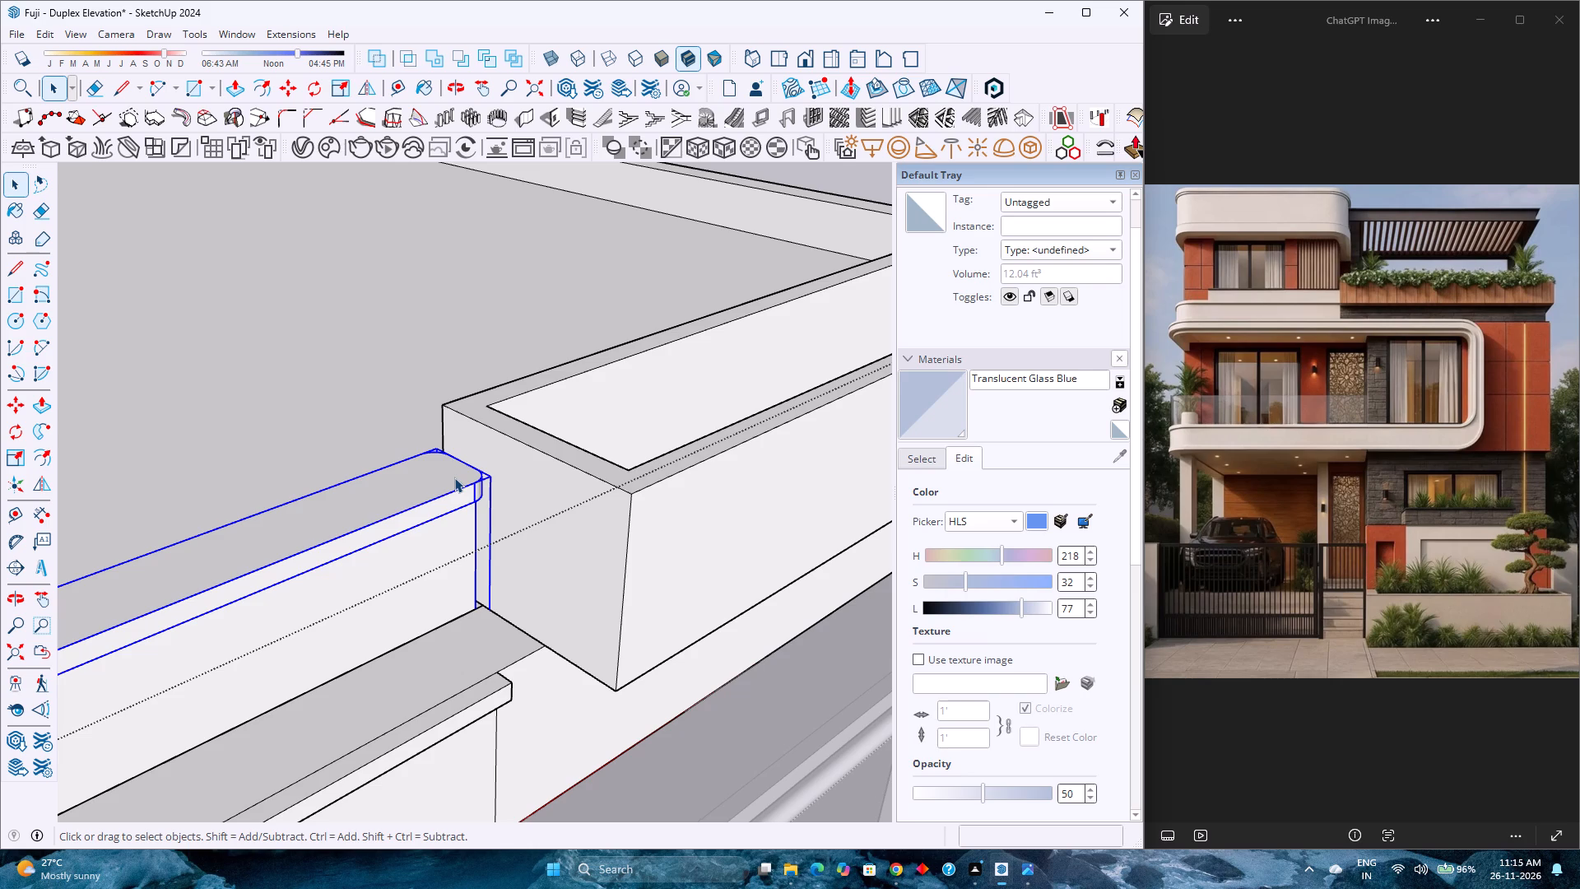
Push/Pull the end face of the parapet coping below the planter about 6 3/16" outward to meet the planter's bottom corner.
{"action": "scroll", "coordinate": [482, 633], "scroll_direction": "up", "scroll_amount": 1}
{"action": "scroll", "coordinate": [482, 633], "scroll_direction": "down", "scroll_amount": 4}
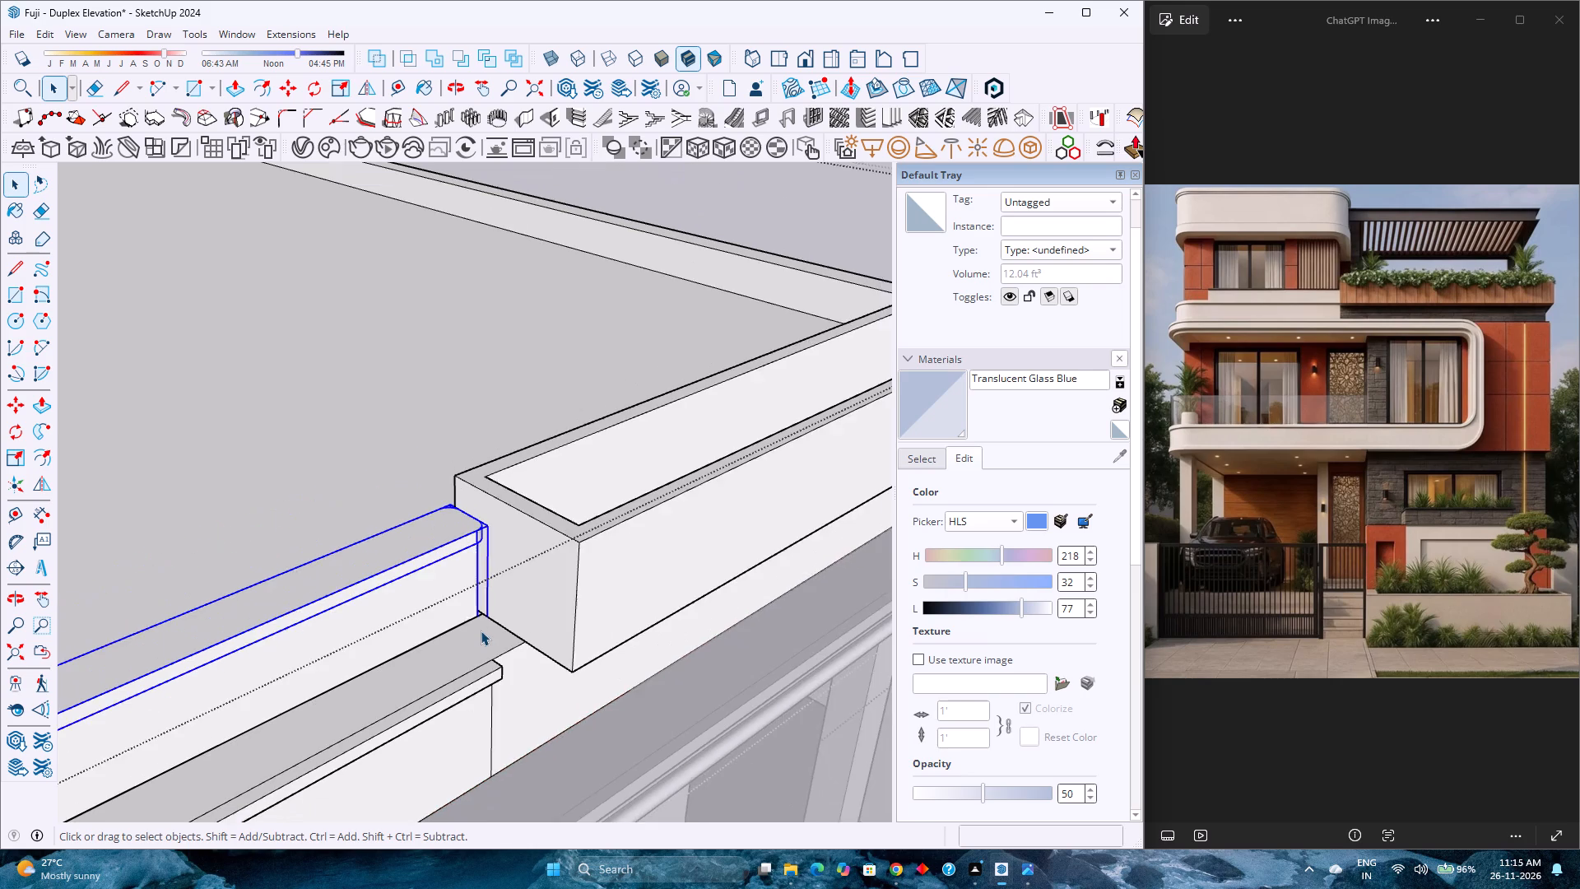
{"action": "scroll", "coordinate": [481, 631], "scroll_direction": "down", "scroll_amount": 8}
{"action": "middle_click_drag", "start_coordinate": [482, 677], "coordinate": [178, 538]}
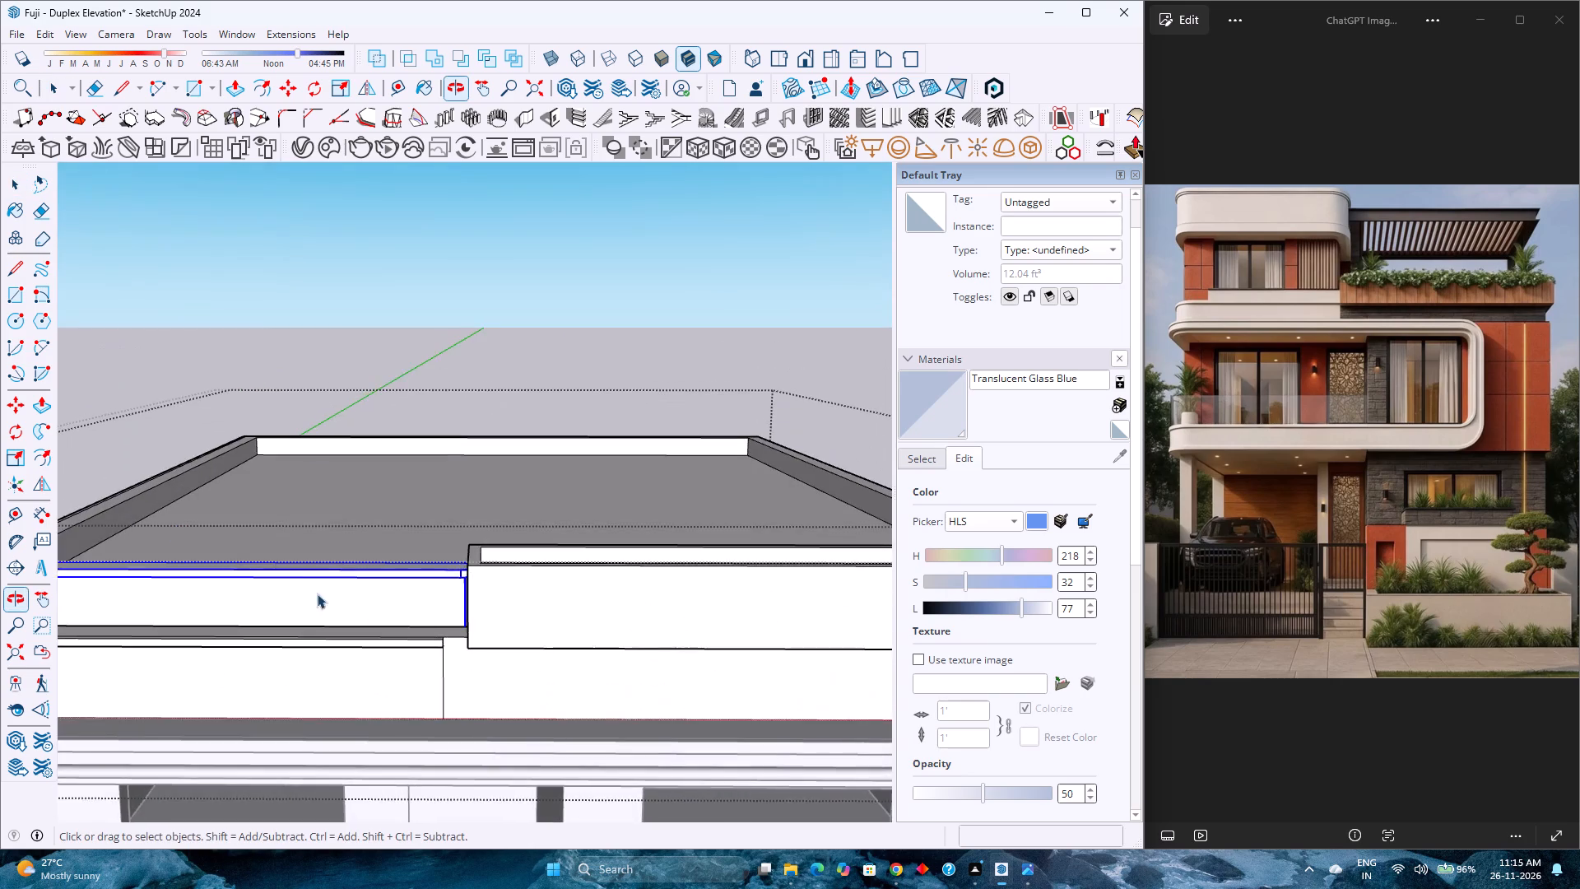
{"action": "scroll", "coordinate": [382, 624], "scroll_direction": "up", "scroll_amount": 14}
{"action": "middle_click_drag", "start_coordinate": [483, 662], "coordinate": [309, 627]}
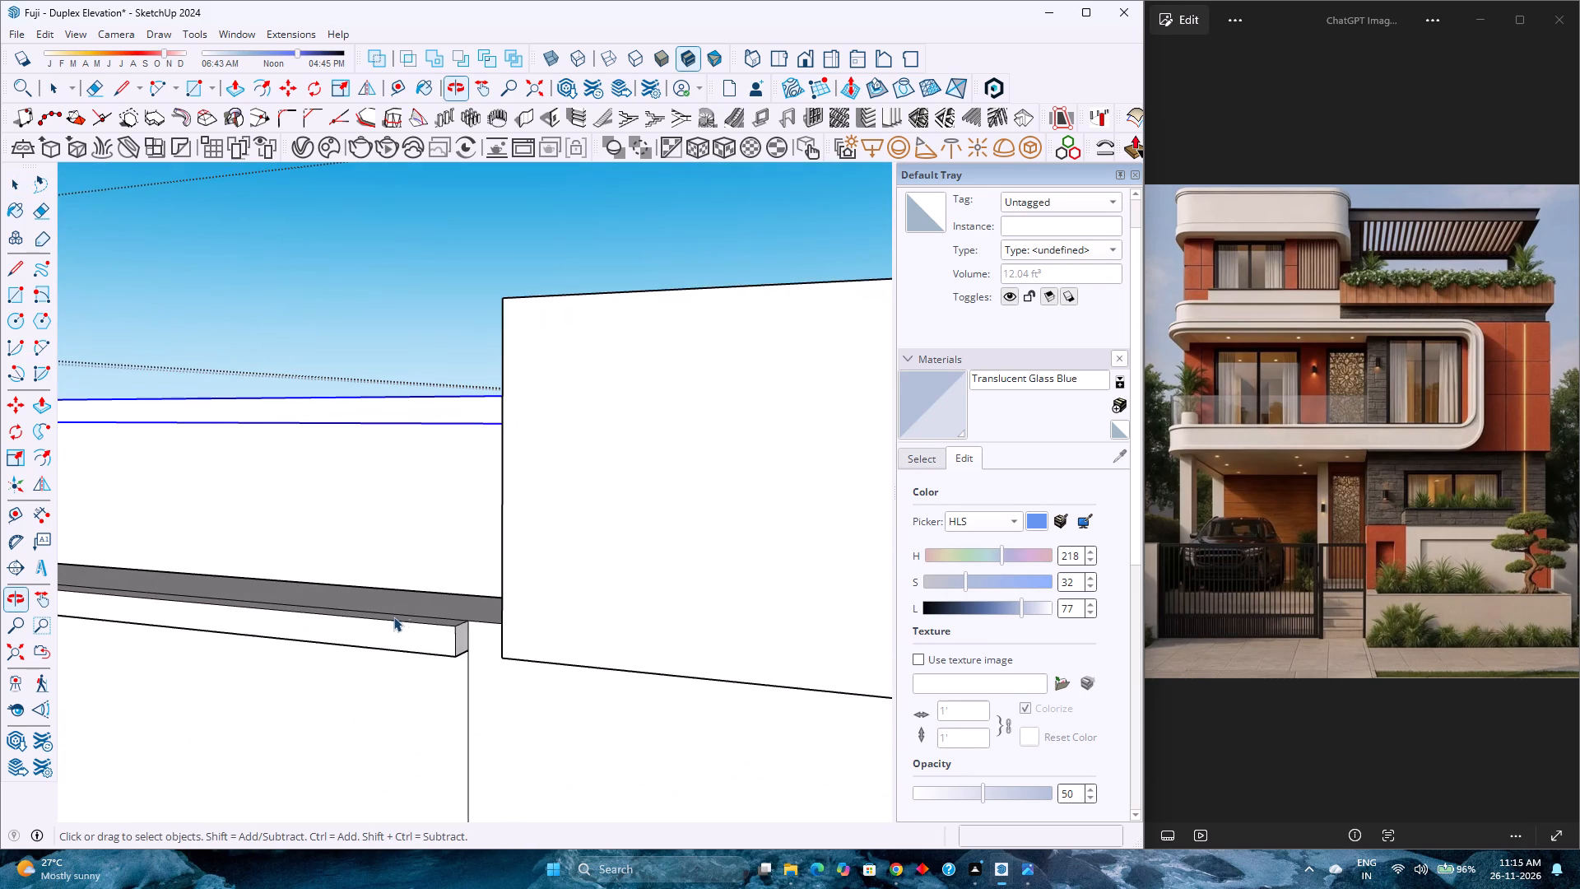
{"action": "left_click", "coordinate": [237, 89]}
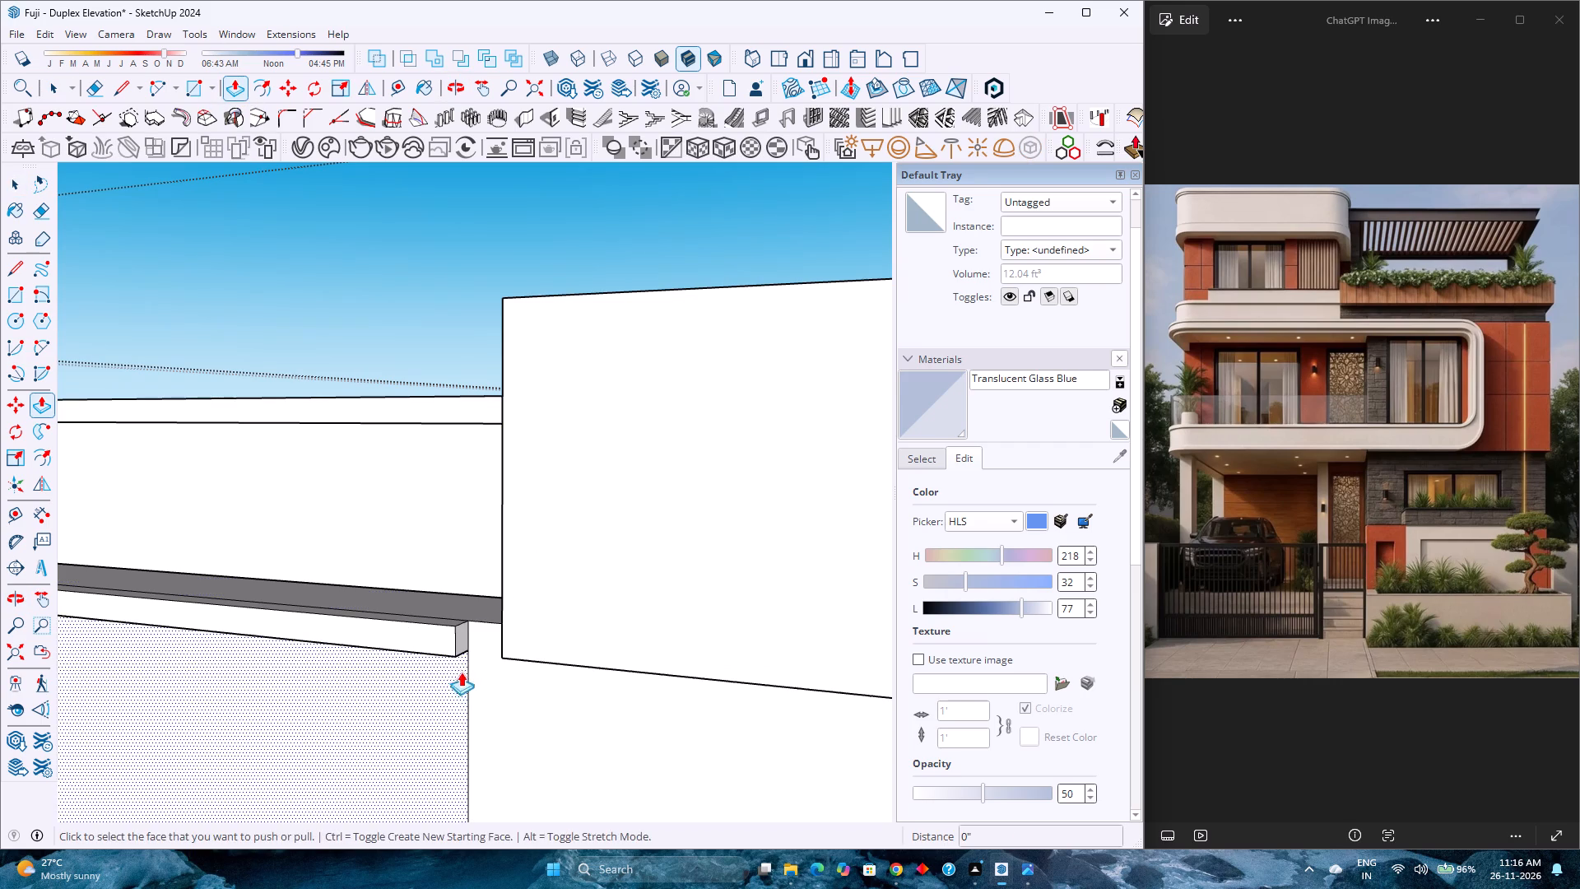
{"action": "left_click", "coordinate": [465, 645]}
{"action": "middle_click_drag", "start_coordinate": [504, 657], "coordinate": [699, 496]}
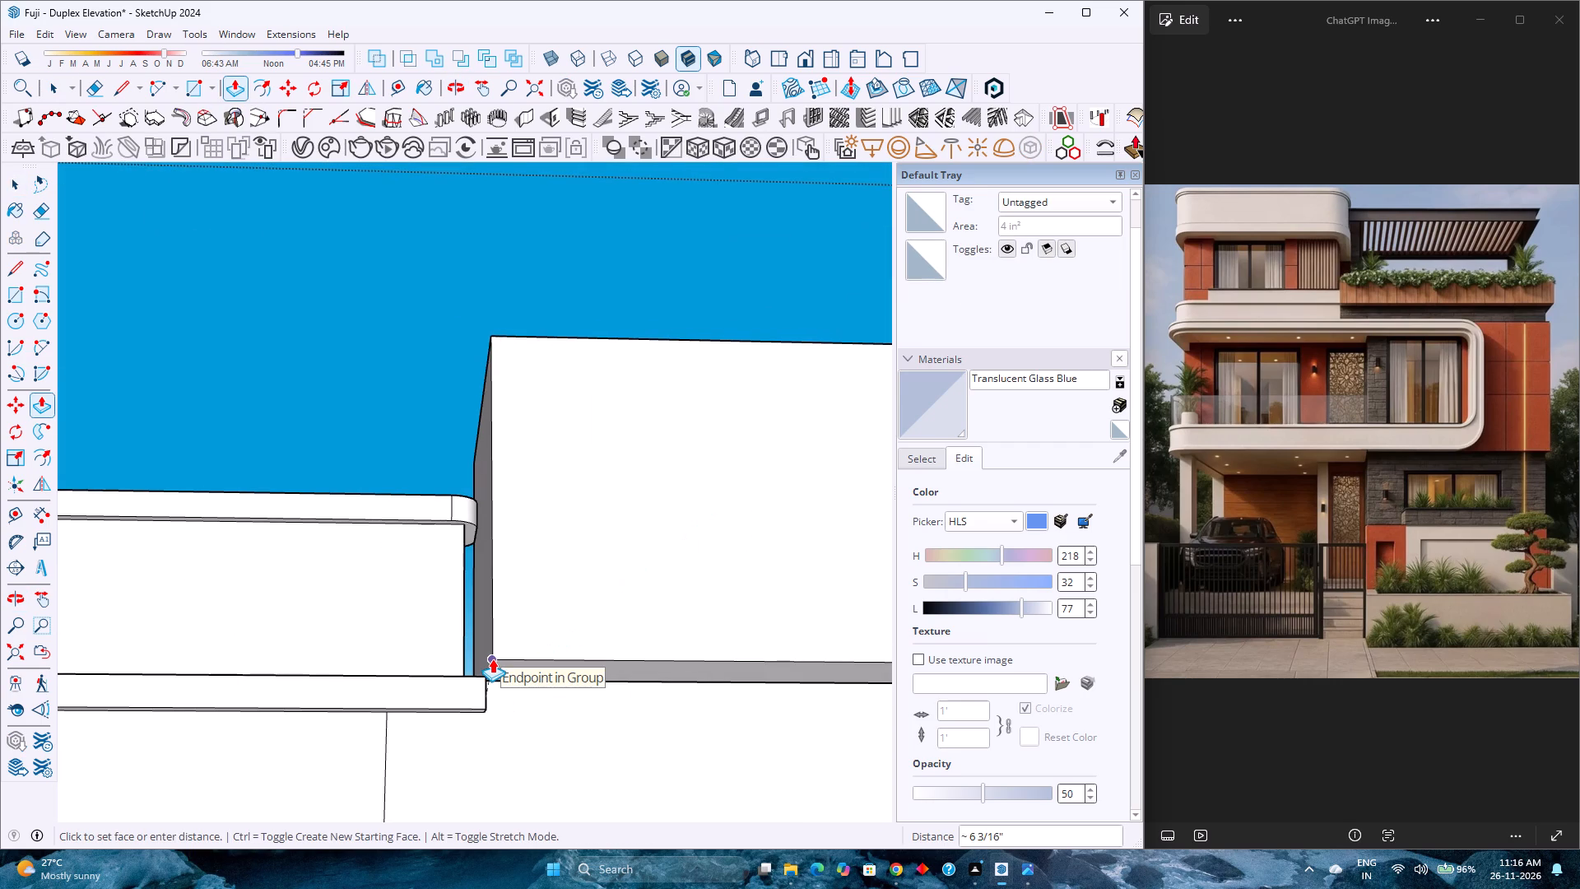
{"action": "left_click", "coordinate": [492, 659]}
{"action": "scroll", "coordinate": [496, 696], "scroll_direction": "up", "scroll_amount": 3}
{"action": "scroll", "coordinate": [471, 692], "scroll_direction": "down", "scroll_amount": 3}
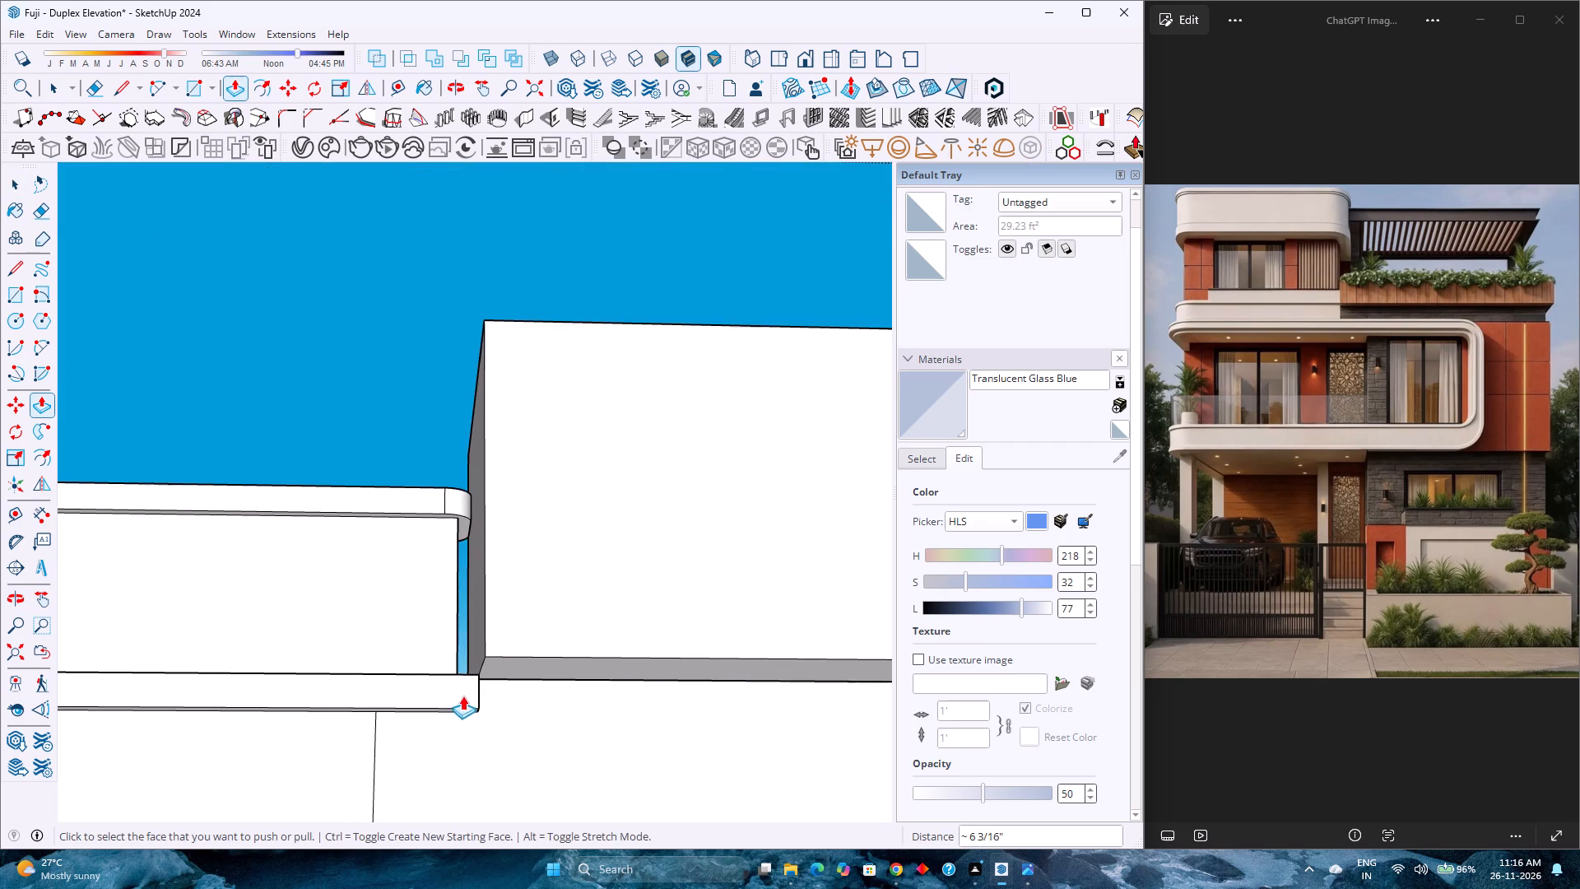
Erase the leftover vertical edge on the parapet face beneath the extended coping.
{"action": "key", "text": "e"}
{"action": "left_click_drag", "start_coordinate": [386, 770], "coordinate": [372, 762]}
Inside the planter group, draw a line about 16' 2 13/16" long across the underside, following the parapet's front face to the far corner.
{"action": "scroll", "coordinate": [523, 705], "scroll_direction": "up", "scroll_amount": 3}
{"action": "middle_click_drag", "start_coordinate": [523, 704], "coordinate": [499, 647]}
{"action": "scroll", "coordinate": [495, 656], "scroll_direction": "down", "scroll_amount": 3}
{"action": "middle_click_drag", "start_coordinate": [495, 656], "coordinate": [321, 597], "text": "shift"}
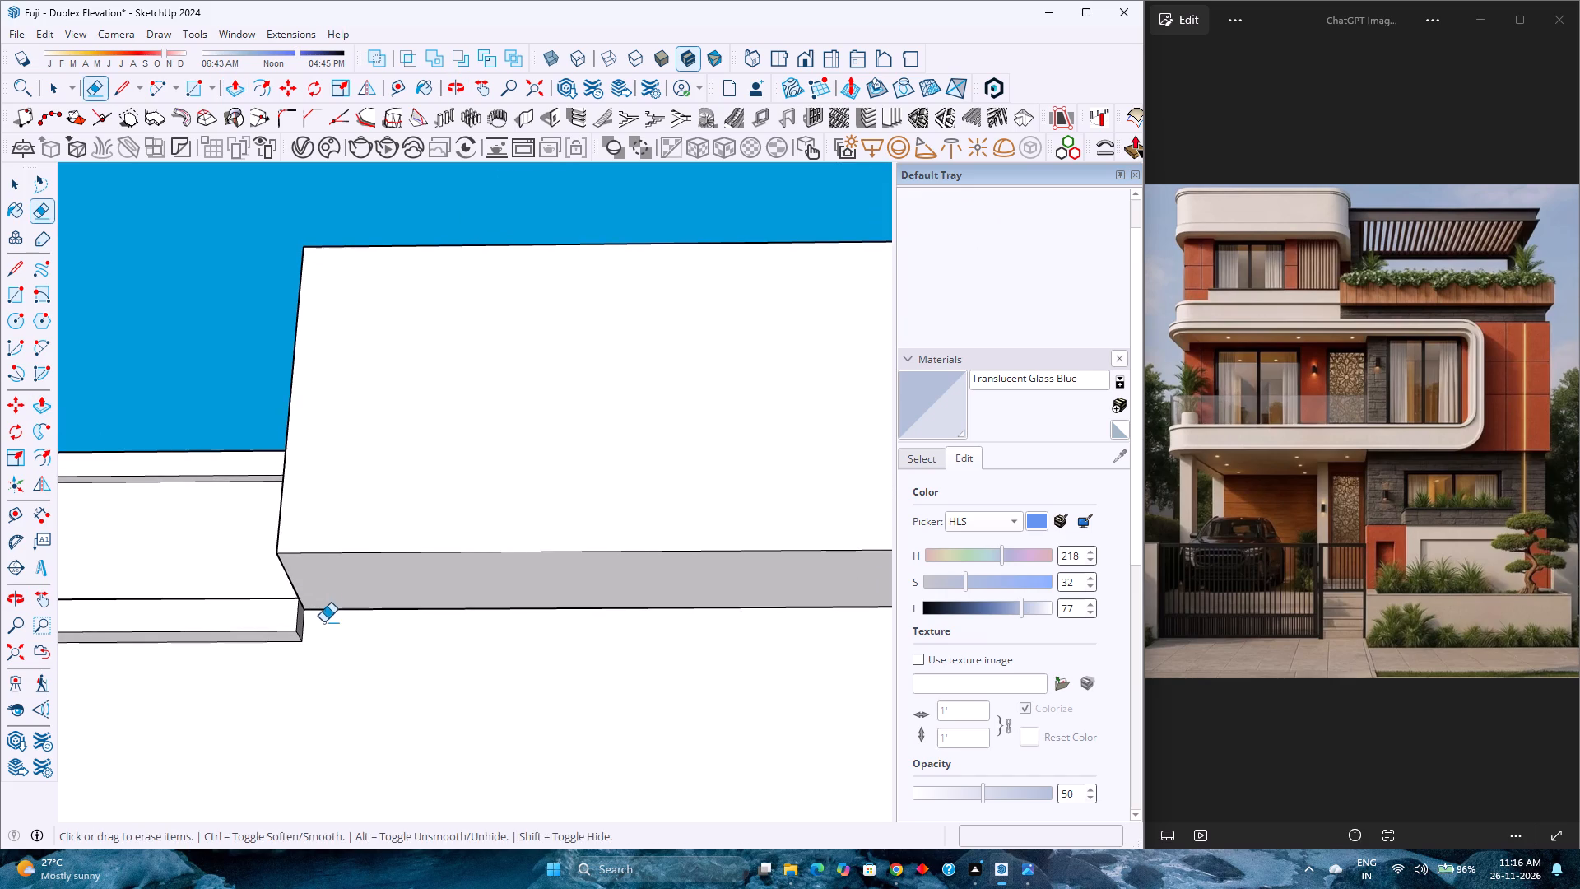
{"action": "key", "text": "l"}
{"action": "key", "text": "space"}
{"action": "double_click", "coordinate": [328, 588]}
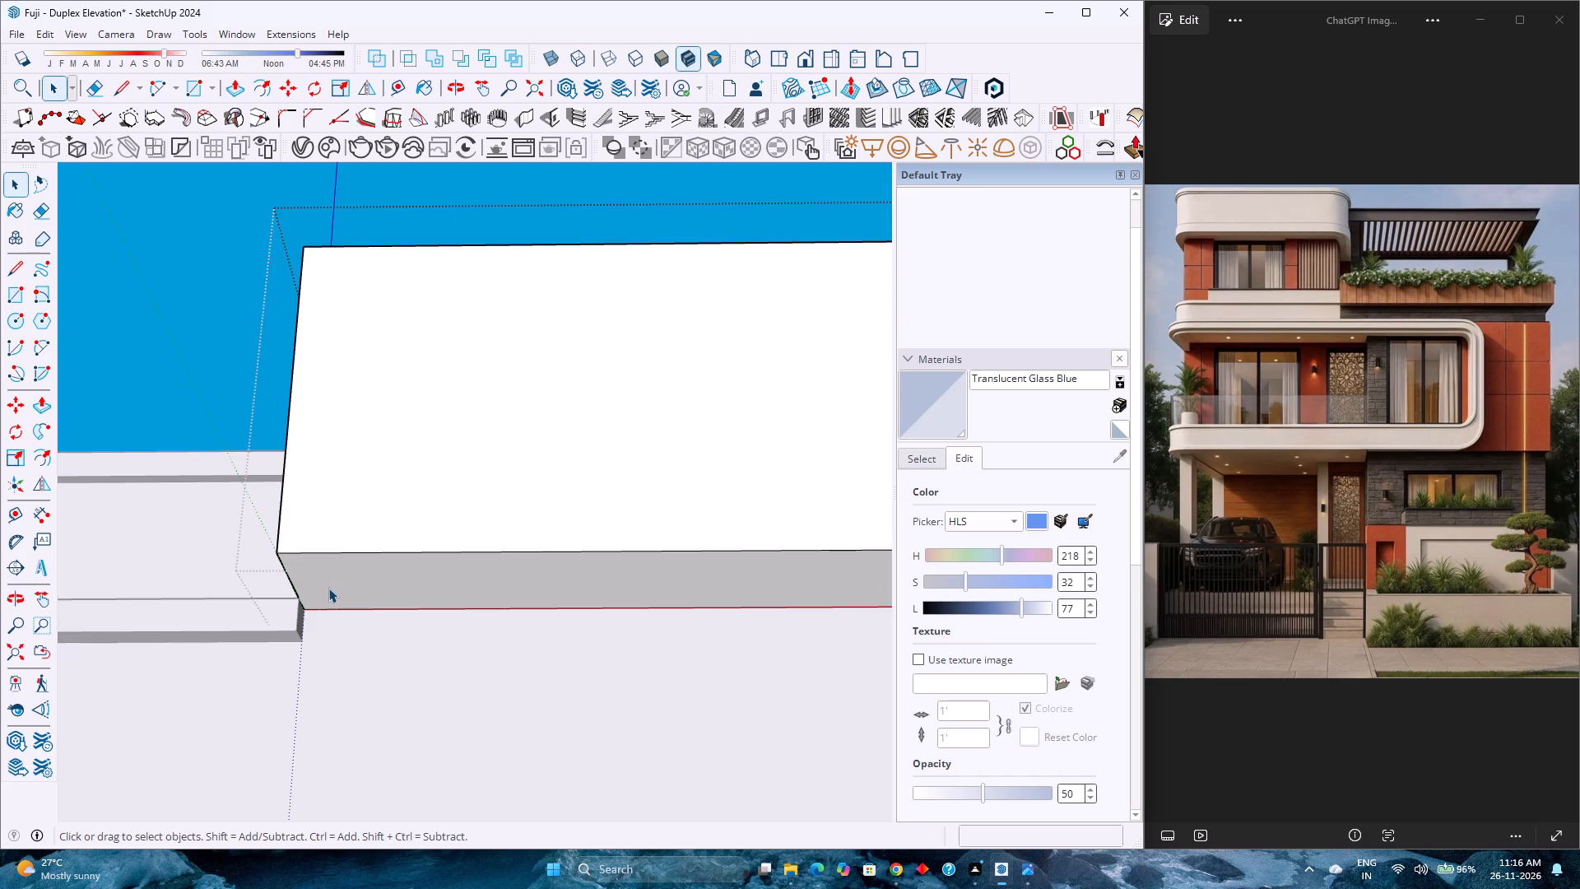
{"action": "key", "text": "l"}
{"action": "left_click", "coordinate": [313, 608]}
{"action": "scroll", "coordinate": [313, 608], "scroll_direction": "down", "scroll_amount": 3}
{"action": "scroll", "coordinate": [421, 617], "scroll_direction": "down", "scroll_amount": 8}
{"action": "middle_click_drag", "start_coordinate": [565, 609], "coordinate": [136, 575], "text": "shift"}
{"action": "scroll", "coordinate": [138, 575], "scroll_direction": "down", "scroll_amount": 7}
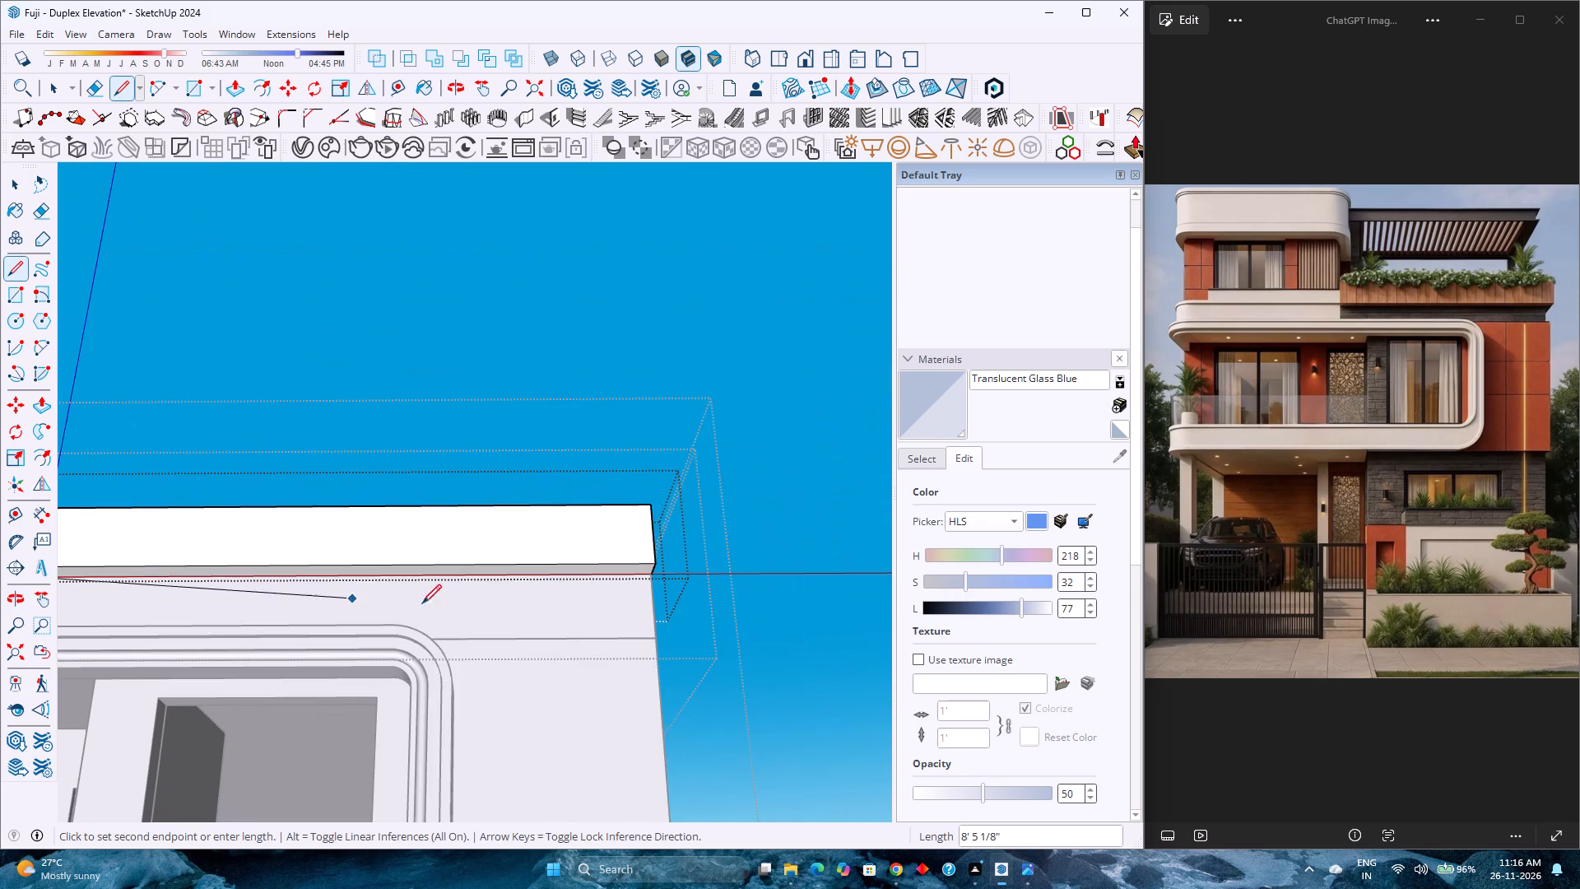
{"action": "scroll", "coordinate": [624, 578], "scroll_direction": "up", "scroll_amount": 15}
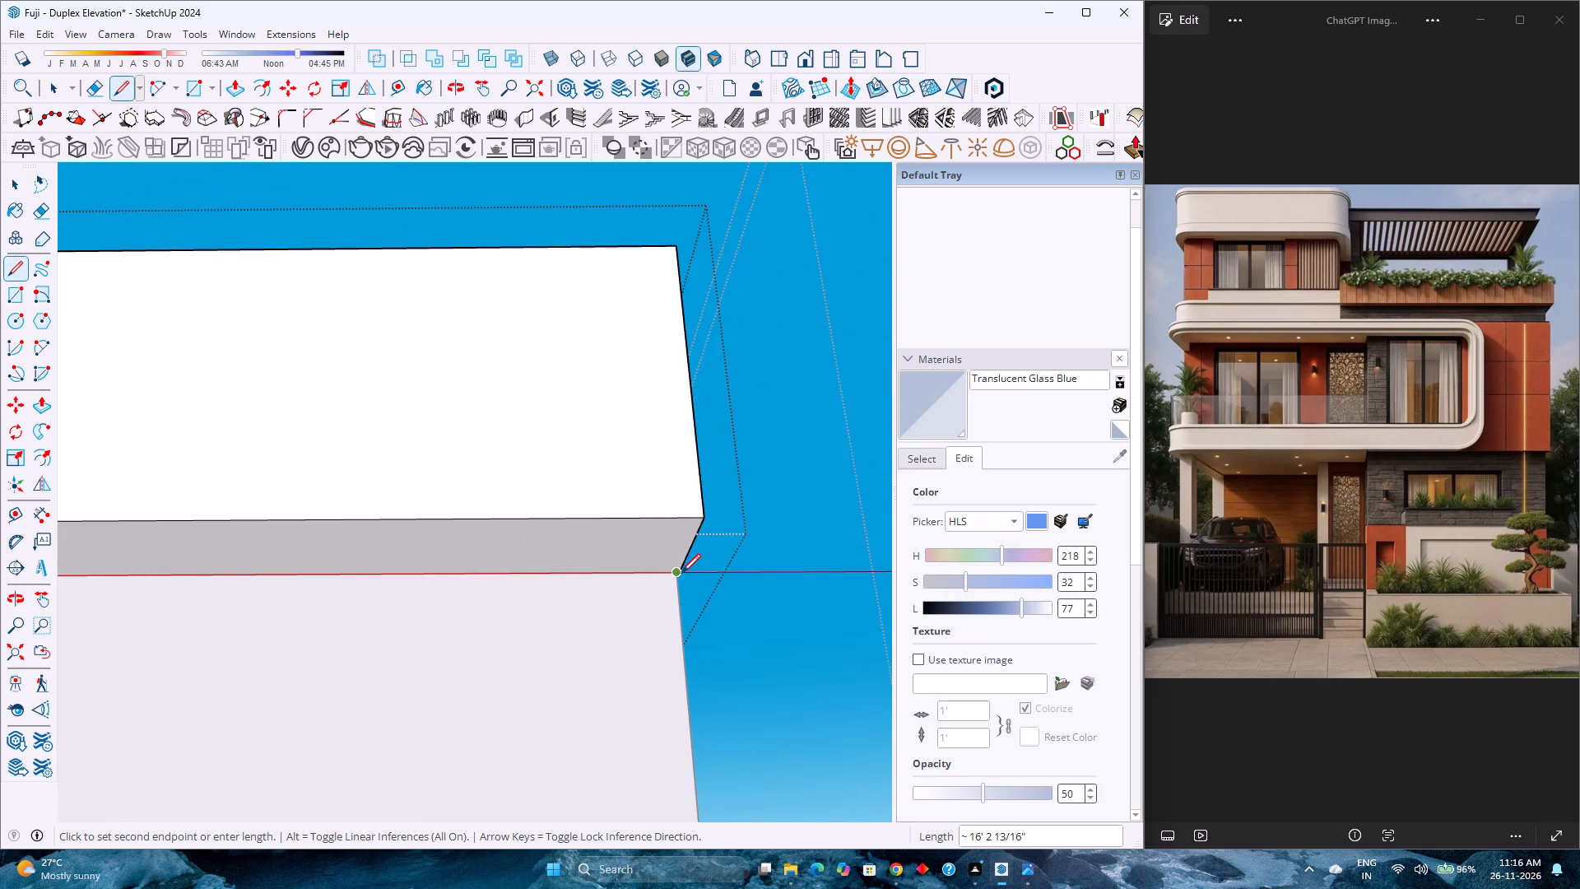
{"action": "scroll", "coordinate": [682, 573], "scroll_direction": "up", "scroll_amount": 3}
{"action": "left_click", "coordinate": [682, 573]}
{"action": "scroll", "coordinate": [690, 572], "scroll_direction": "up", "scroll_amount": 3}
{"action": "middle_click_drag", "start_coordinate": [690, 571], "coordinate": [502, 544]}
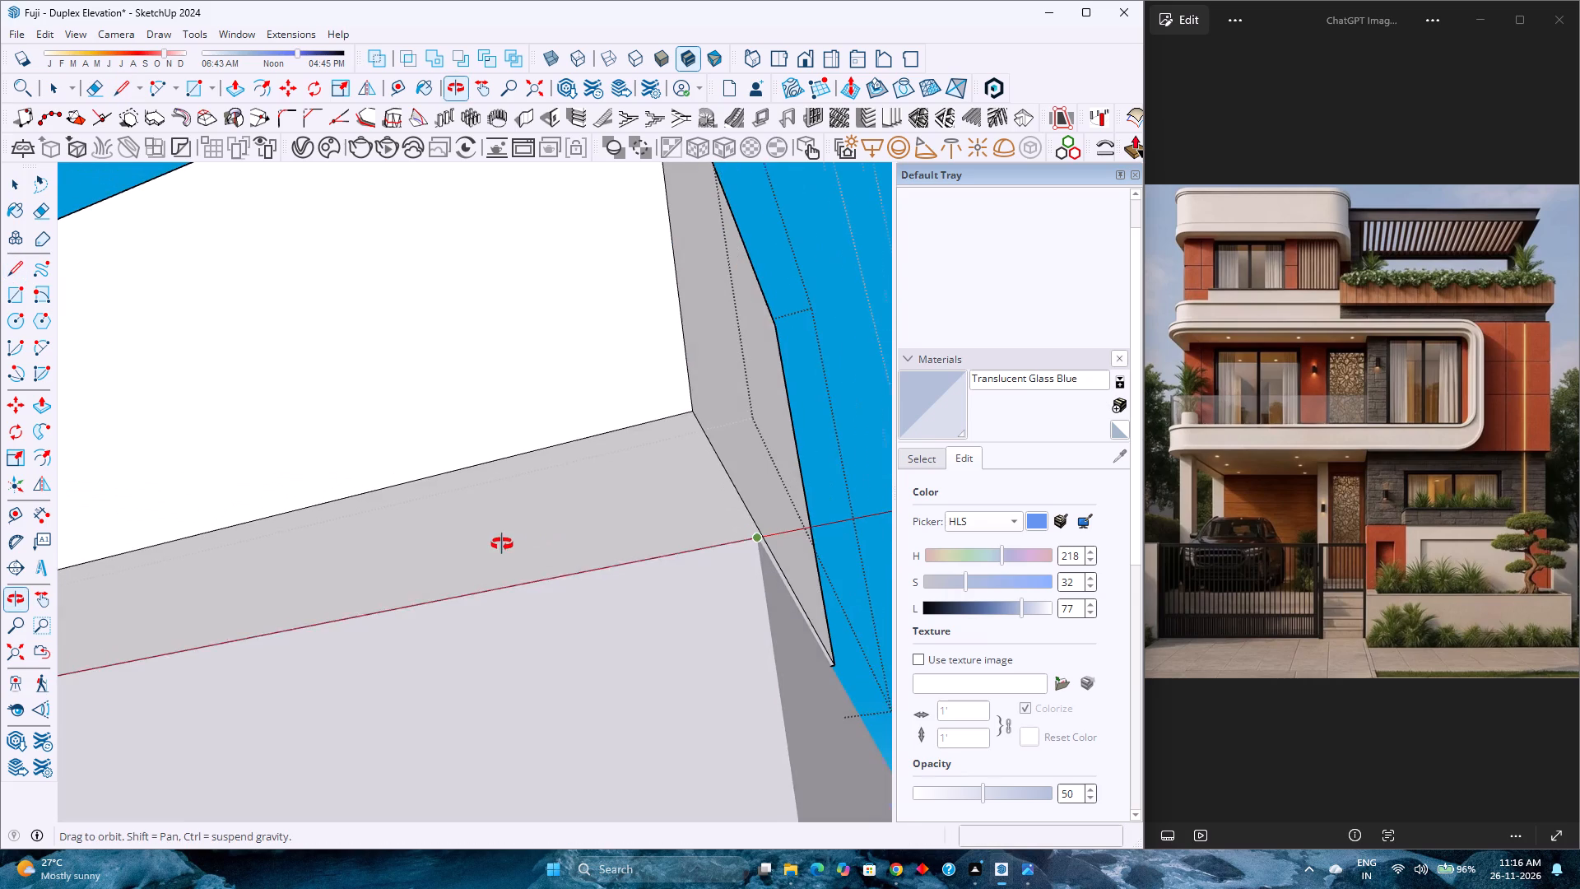
{"action": "middle_click_drag", "start_coordinate": [502, 544], "coordinate": [502, 545]}
{"action": "scroll", "coordinate": [762, 534], "scroll_direction": "up", "scroll_amount": 3}
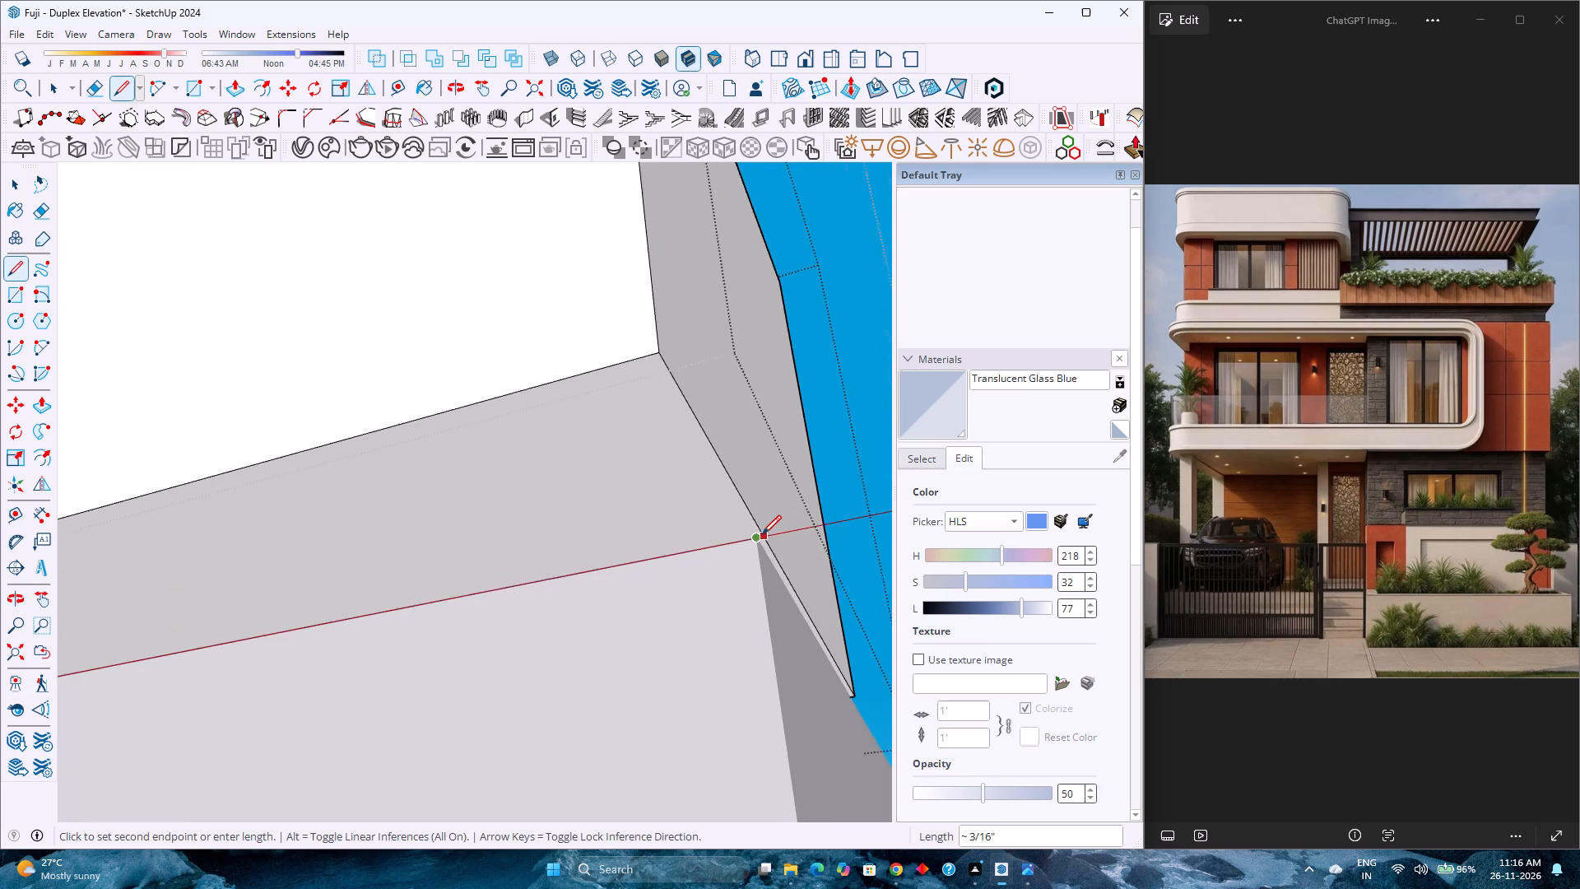
{"action": "scroll", "coordinate": [762, 534], "scroll_direction": "up", "scroll_amount": 4}
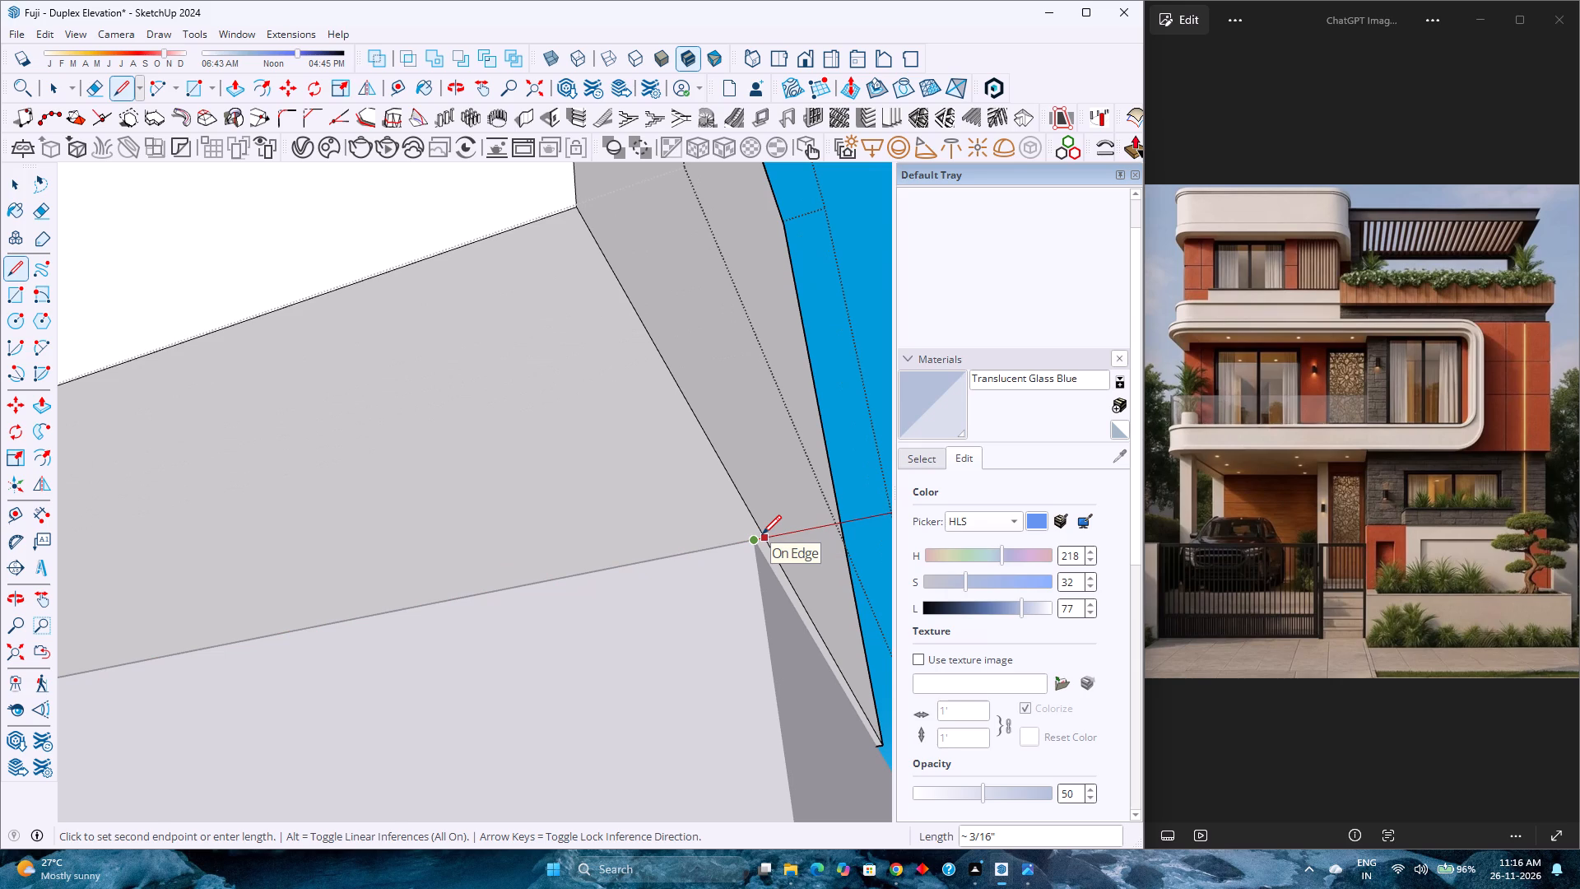
{"action": "key", "text": "Escape"}
Push/Pull the planter's far end face about 3/16" so it sits flush with the parapet corner.
{"action": "key", "text": "p"}
{"action": "left_click", "coordinate": [762, 494]}
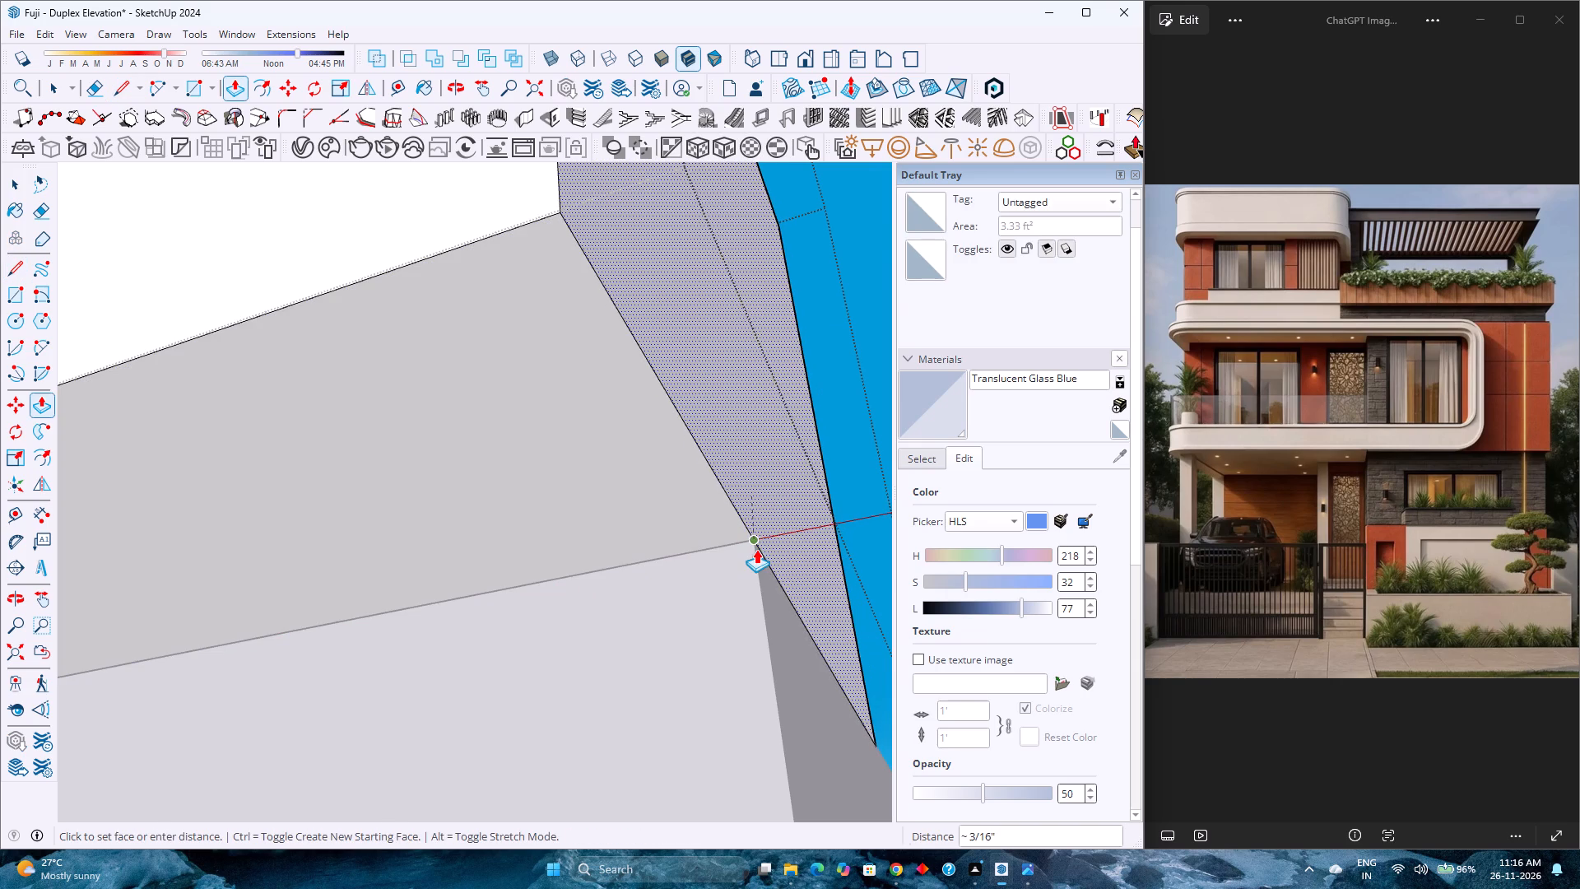
{"action": "left_click", "coordinate": [756, 551]}
Push/Pull the overhanging strip of the planter's underside 2" down to the lower edge of the coping.
{"action": "left_click", "coordinate": [662, 500]}
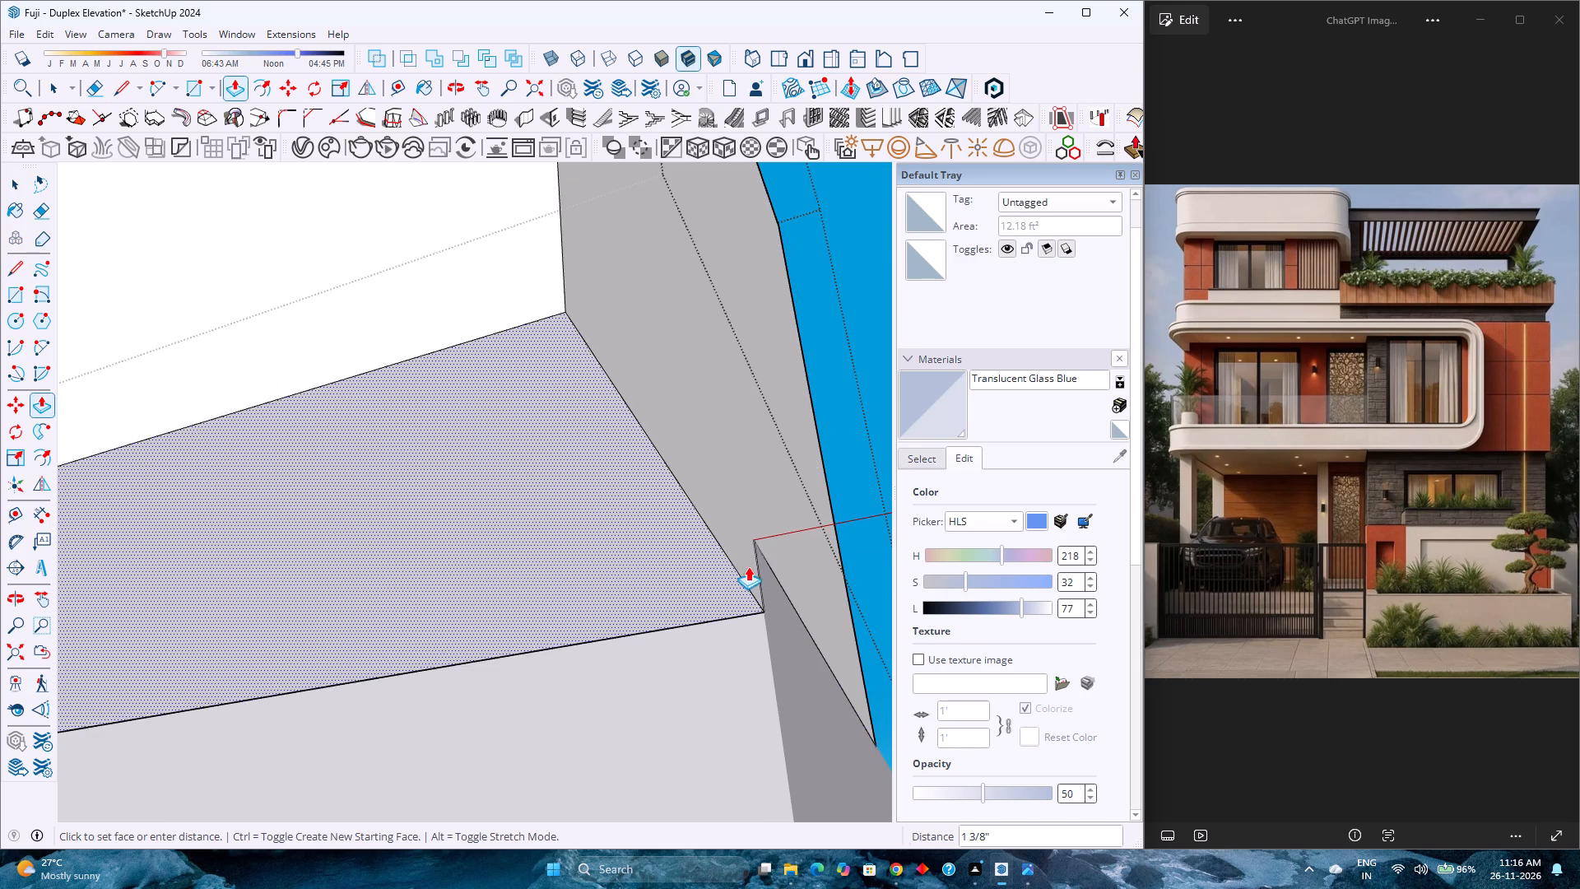
{"action": "scroll", "coordinate": [749, 566], "scroll_direction": "down", "scroll_amount": 8}
{"action": "scroll", "coordinate": [749, 566], "scroll_direction": "down", "scroll_amount": 13}
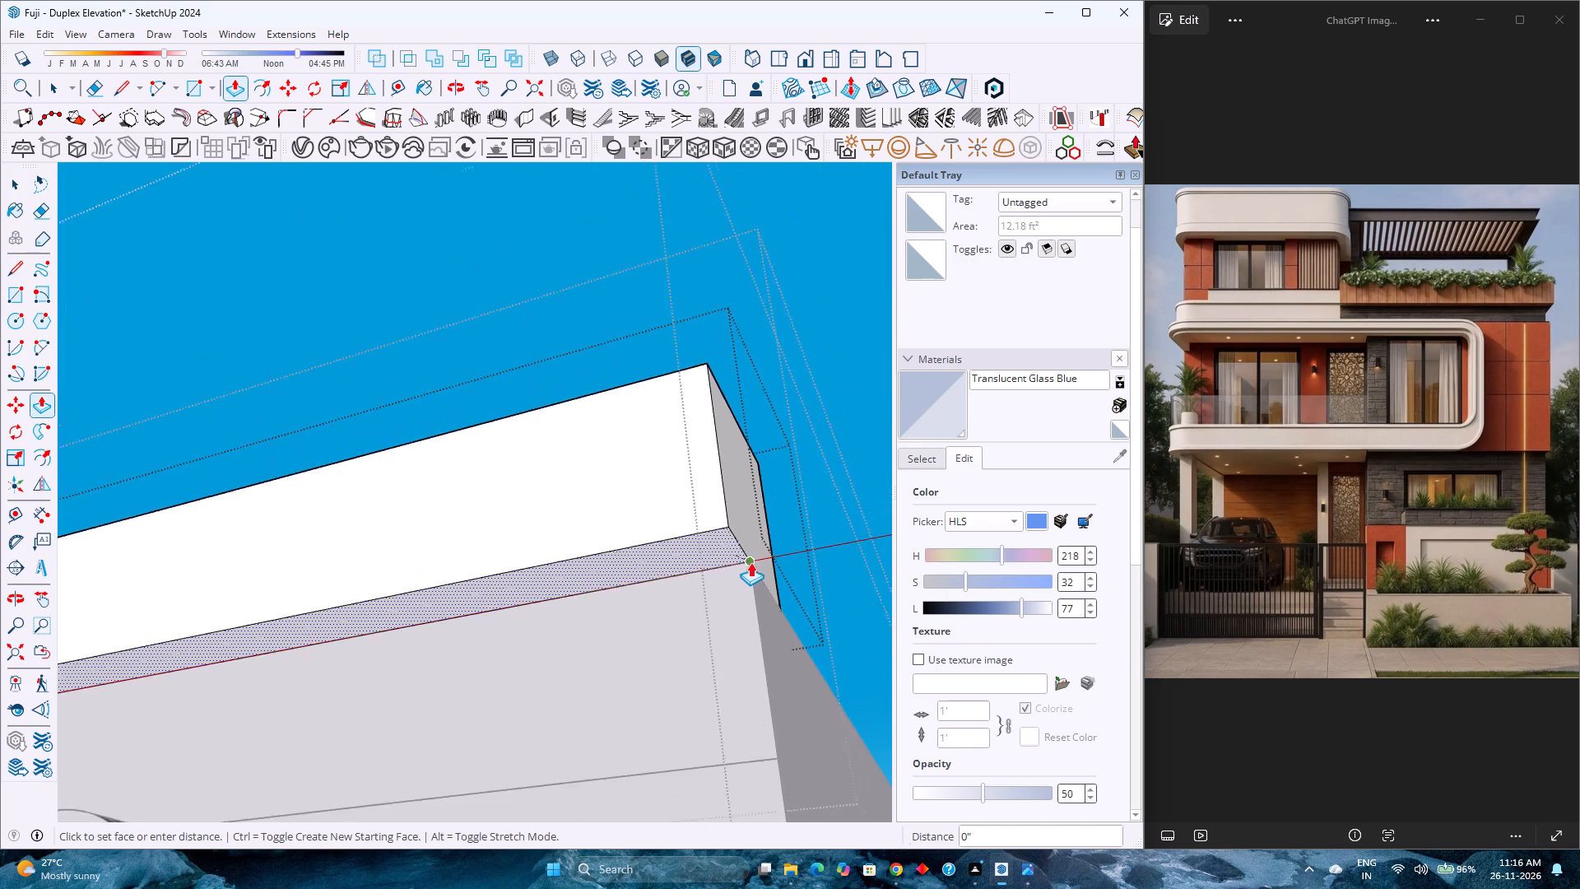
{"action": "scroll", "coordinate": [750, 562], "scroll_direction": "down", "scroll_amount": 2}
{"action": "middle_click_drag", "start_coordinate": [458, 583], "coordinate": [815, 503], "text": "shift"}
{"action": "scroll", "coordinate": [471, 562], "scroll_direction": "down", "scroll_amount": 4}
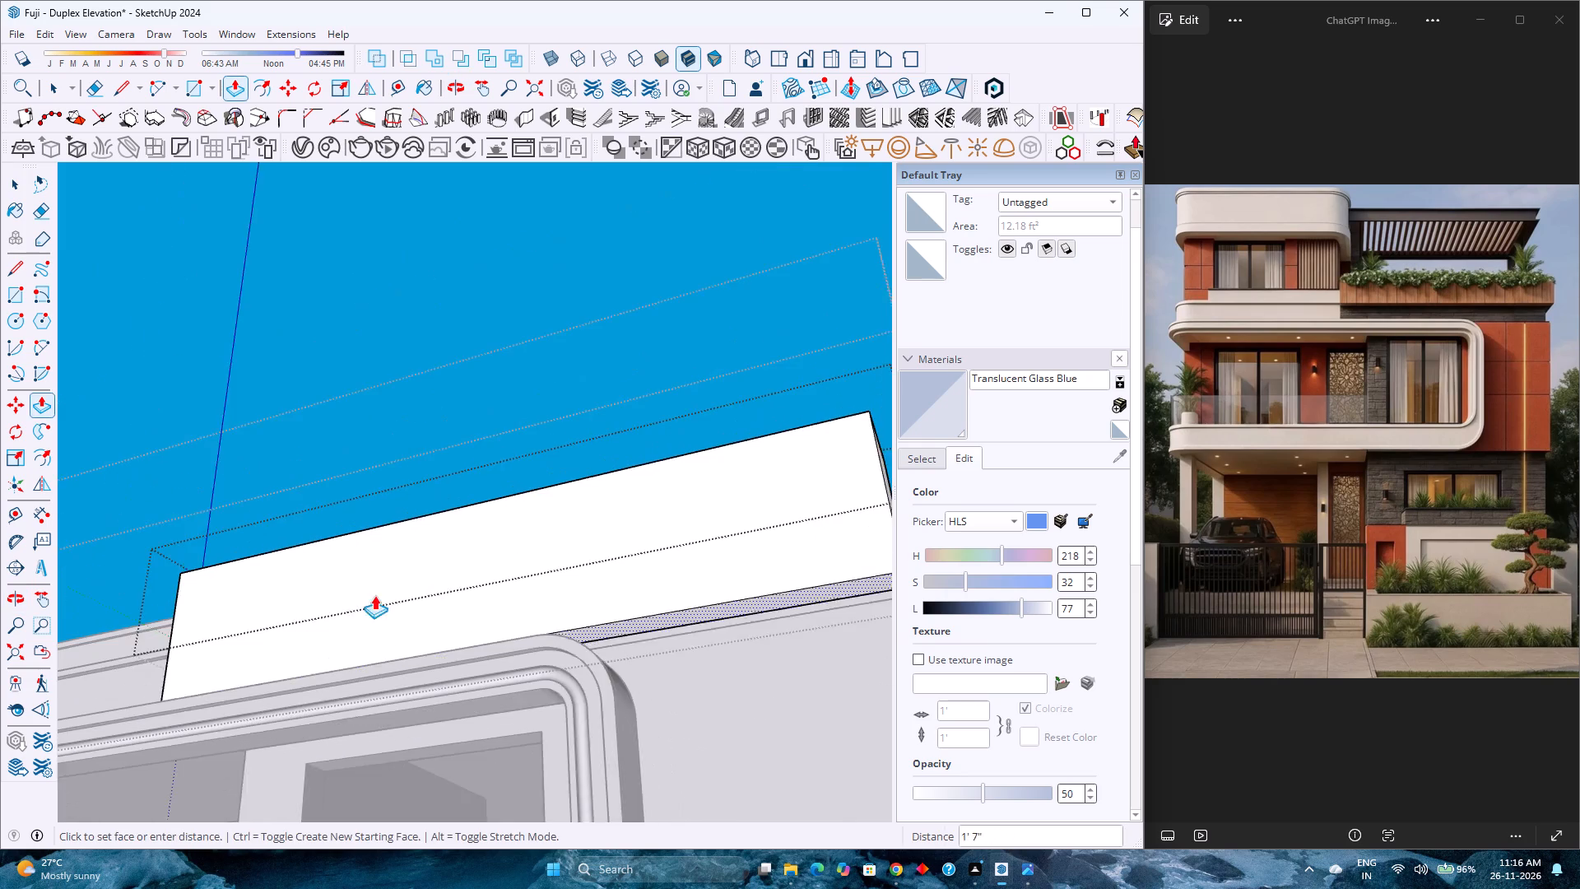
{"action": "scroll", "coordinate": [296, 607], "scroll_direction": "up", "scroll_amount": 1}
{"action": "middle_click_drag", "start_coordinate": [296, 607], "coordinate": [692, 505], "text": "shift"}
{"action": "scroll", "coordinate": [511, 574], "scroll_direction": "up", "scroll_amount": 4}
{"action": "left_click", "coordinate": [533, 563]}
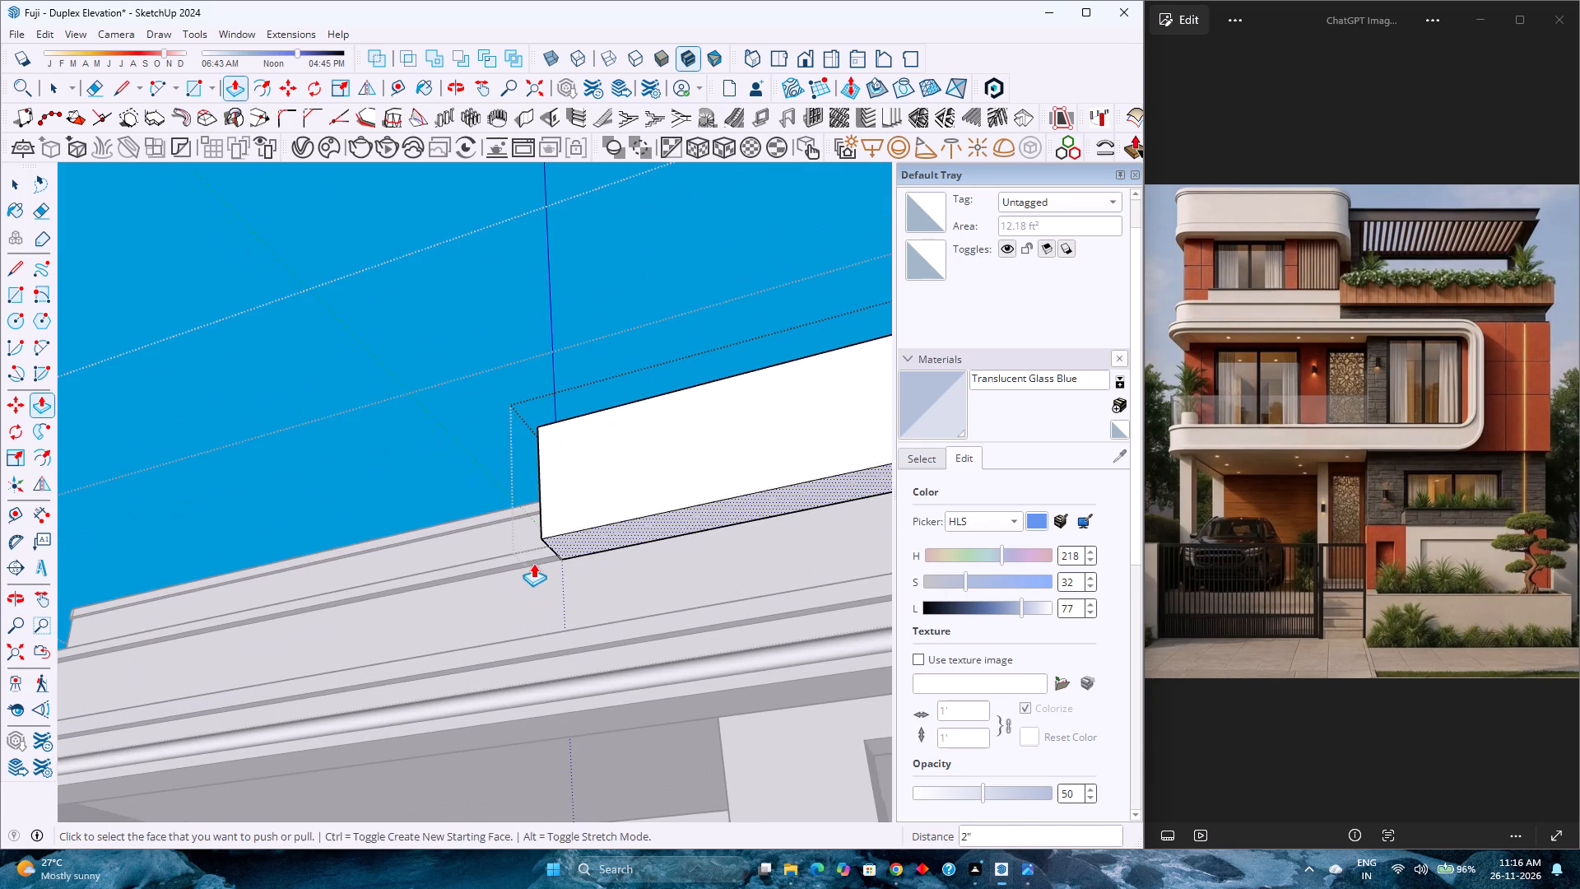
{"action": "scroll", "coordinate": [518, 552], "scroll_direction": "down", "scroll_amount": 4}
{"action": "key", "text": "space"}
{"action": "scroll", "coordinate": [513, 544], "scroll_direction": "down", "scroll_amount": 3}
{"action": "key", "text": "Escape"}
{"action": "scroll", "coordinate": [514, 542], "scroll_direction": "down", "scroll_amount": 4}
Examine the planter's lowered overhang and both end junctions with the parapet from the front and the sides.
{"action": "middle_click_drag", "start_coordinate": [514, 542], "coordinate": [545, 576]}
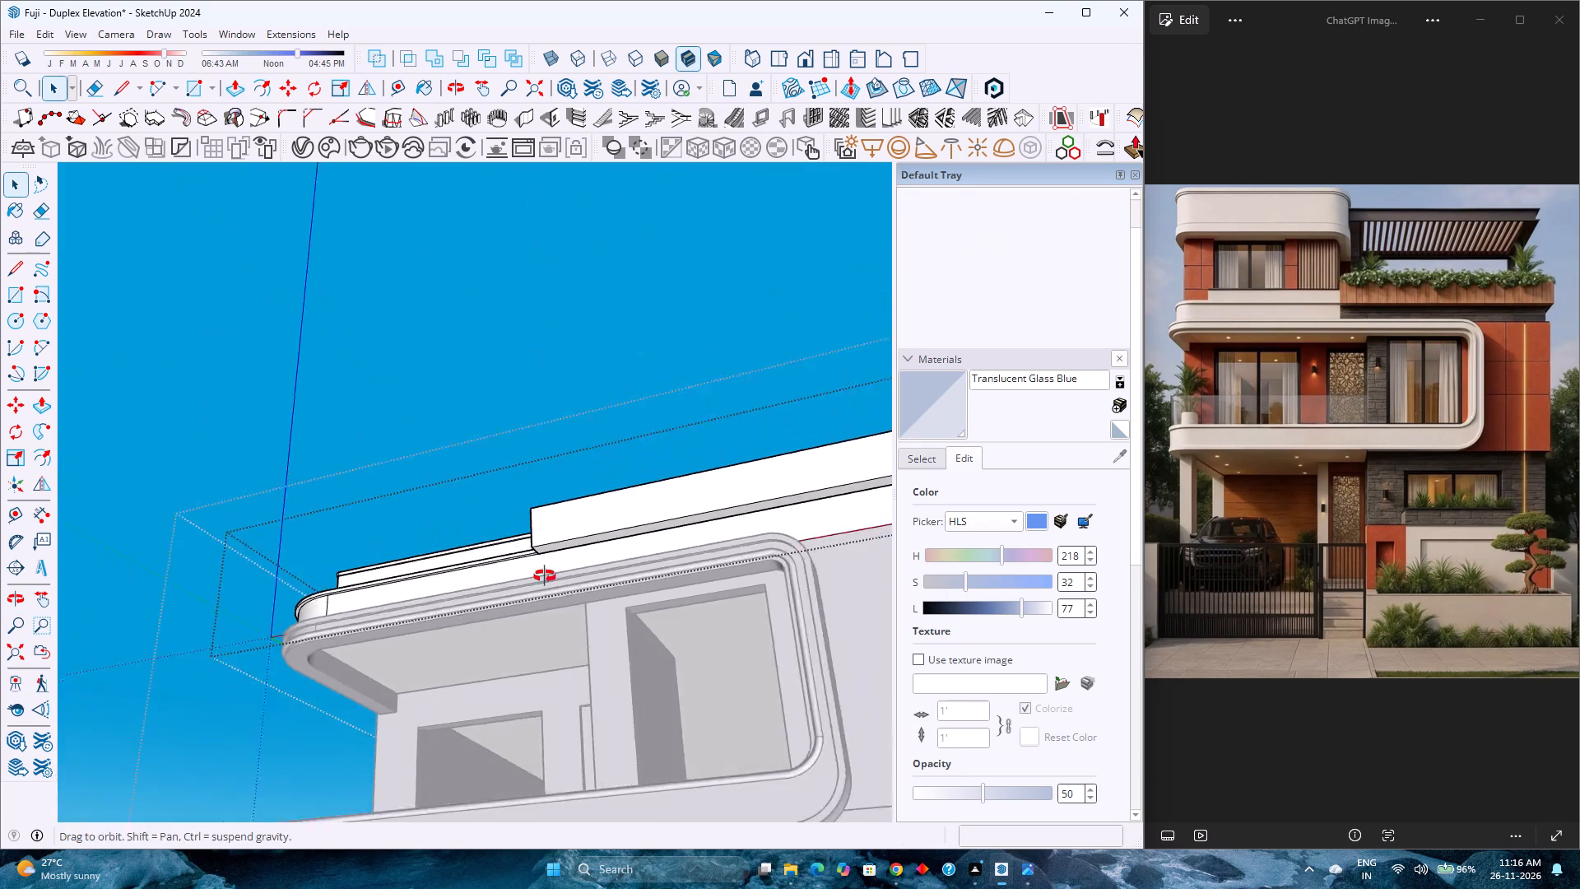
{"action": "middle_click_drag", "start_coordinate": [545, 576], "coordinate": [614, 722]}
{"action": "middle_click", "coordinate": [614, 722]}
{"action": "scroll", "coordinate": [593, 694], "scroll_direction": "down", "scroll_amount": 3}
{"action": "middle_click_drag", "start_coordinate": [599, 678], "coordinate": [349, 606], "text": "shift"}
{"action": "middle_click_drag", "start_coordinate": [342, 606], "coordinate": [430, 621]}
{"action": "middle_click", "coordinate": [432, 621]}
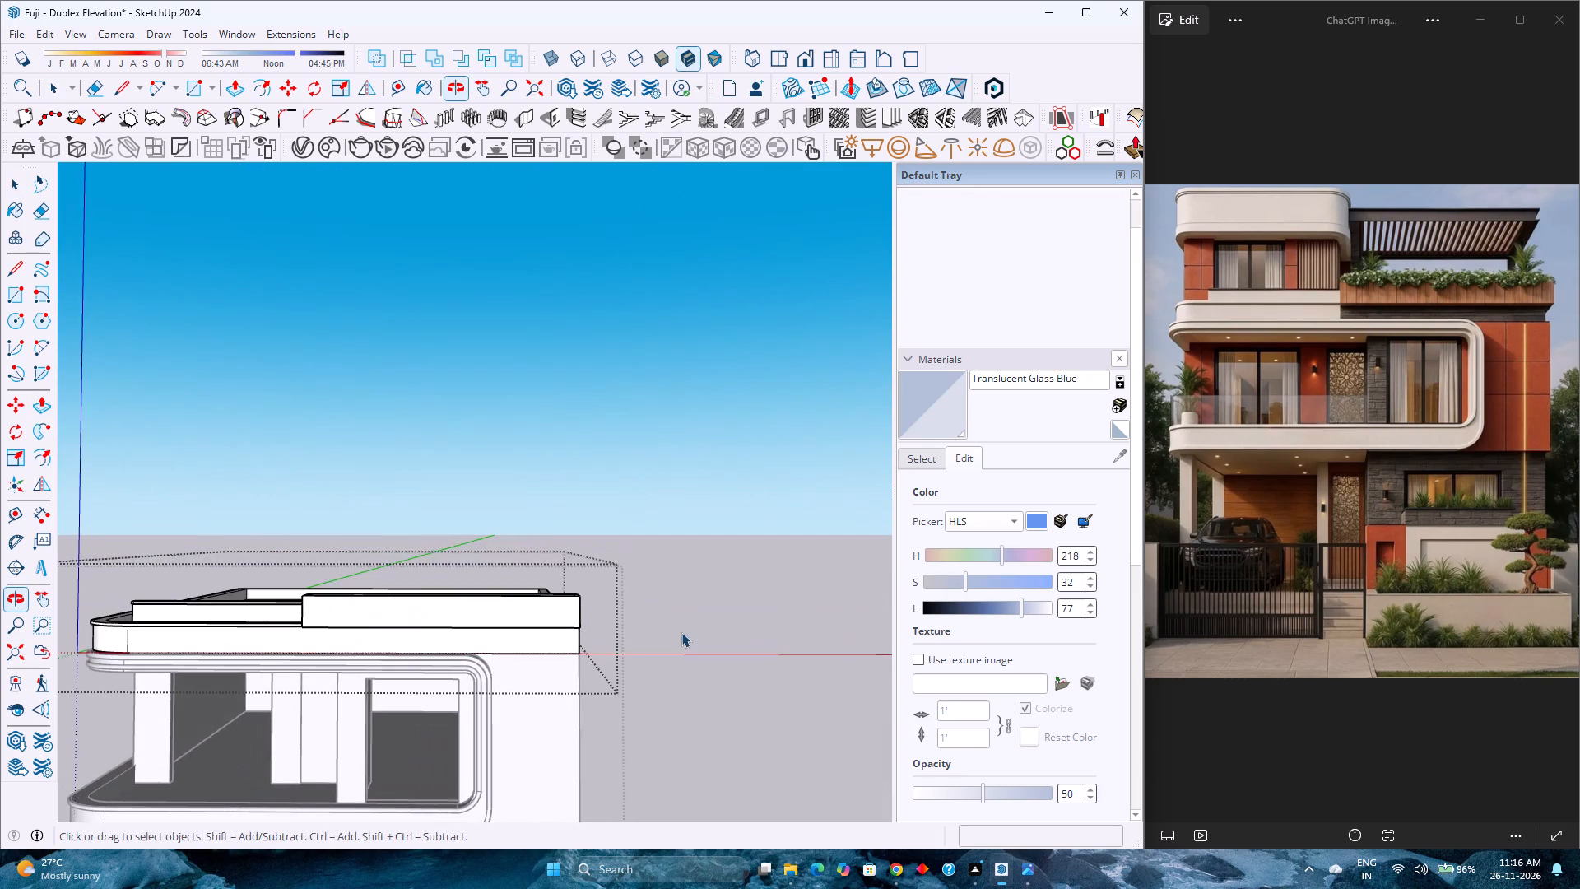
{"action": "left_click", "coordinate": [681, 631]}
{"action": "scroll", "coordinate": [582, 628], "scroll_direction": "up", "scroll_amount": 1}
{"action": "middle_click_drag", "start_coordinate": [581, 628], "coordinate": [278, 628]}
{"action": "scroll", "coordinate": [245, 628], "scroll_direction": "up", "scroll_amount": 8}
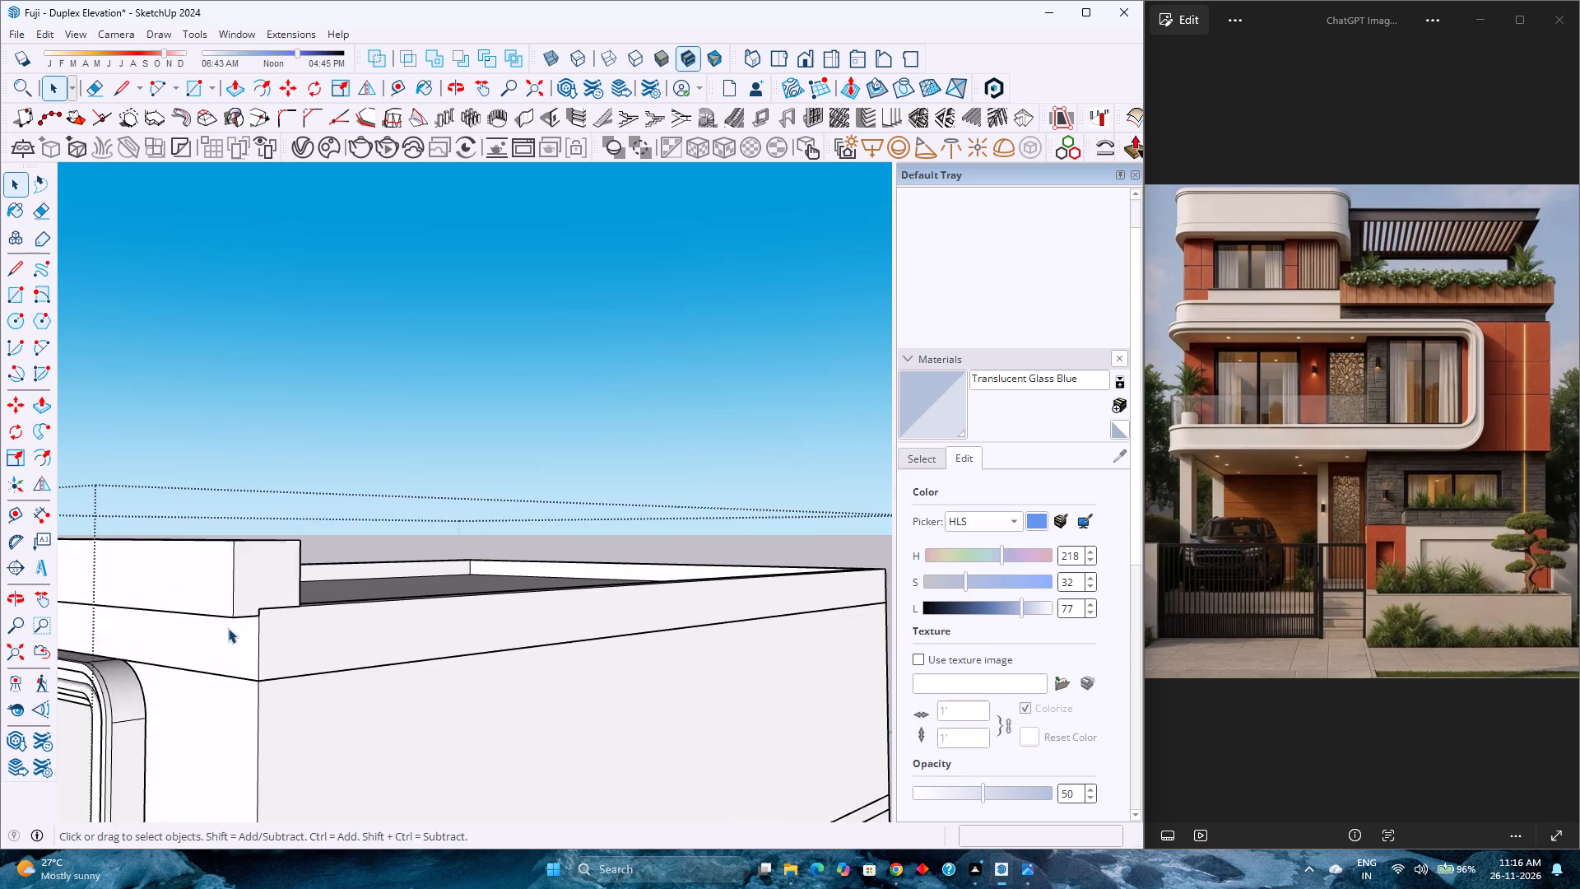
{"action": "scroll", "coordinate": [228, 628], "scroll_direction": "up", "scroll_amount": 1}
{"action": "middle_click_drag", "start_coordinate": [228, 628], "coordinate": [369, 652]}
{"action": "scroll", "coordinate": [381, 645], "scroll_direction": "down", "scroll_amount": 4}
{"action": "middle_click_drag", "start_coordinate": [248, 640], "coordinate": [413, 640], "text": "shift"}
{"action": "middle_click_drag", "start_coordinate": [295, 639], "coordinate": [534, 640]}
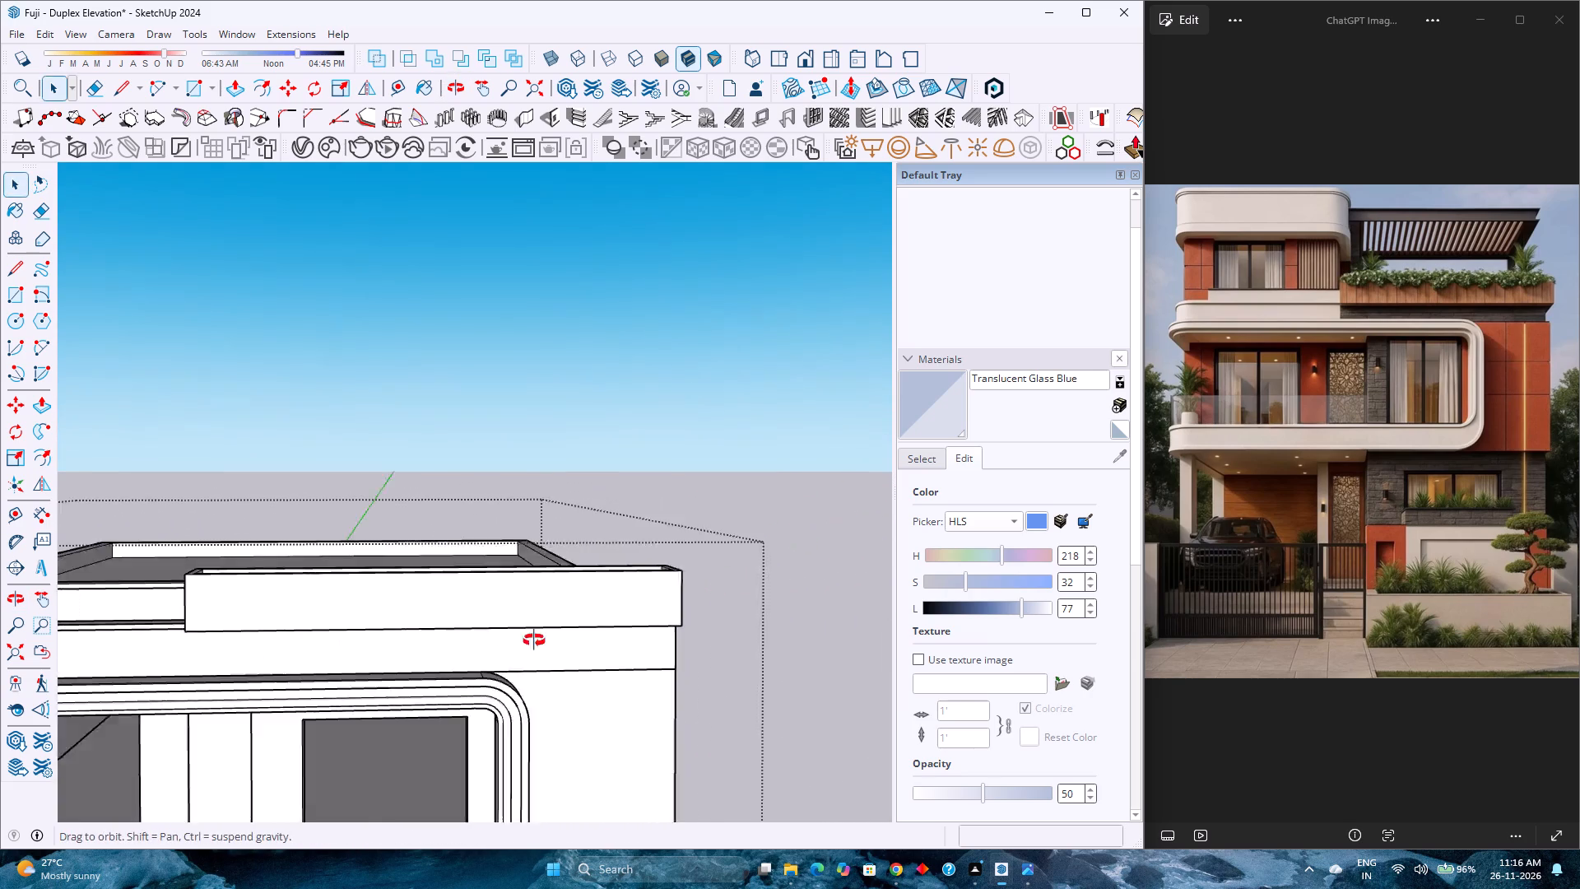
{"action": "middle_click_drag", "start_coordinate": [534, 640], "coordinate": [627, 641]}
{"action": "scroll", "coordinate": [607, 625], "scroll_direction": "down", "scroll_amount": 4}
{"action": "middle_click_drag", "start_coordinate": [481, 615], "coordinate": [658, 608]}
{"action": "scroll", "coordinate": [620, 601], "scroll_direction": "up", "scroll_amount": 7, "text": "shift"}
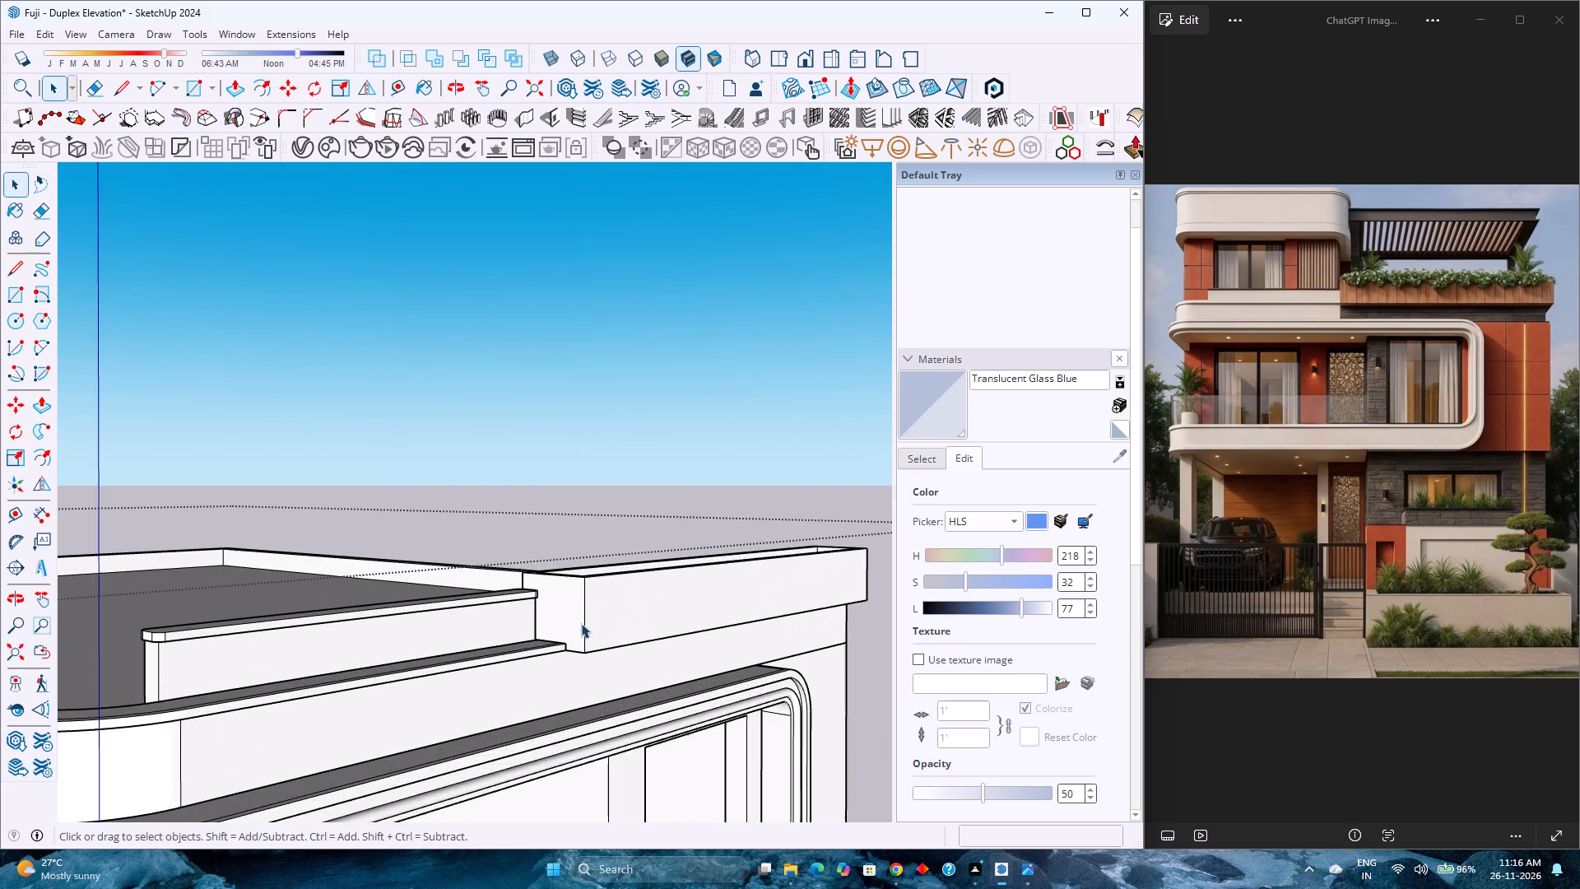
{"action": "scroll", "coordinate": [581, 623], "scroll_direction": "up", "scroll_amount": 3, "text": "shift"}
{"action": "middle_click_drag", "start_coordinate": [580, 626], "coordinate": [766, 672]}
{"action": "middle_click", "coordinate": [766, 672]}
{"action": "scroll", "coordinate": [584, 599], "scroll_direction": "up", "scroll_amount": 7}
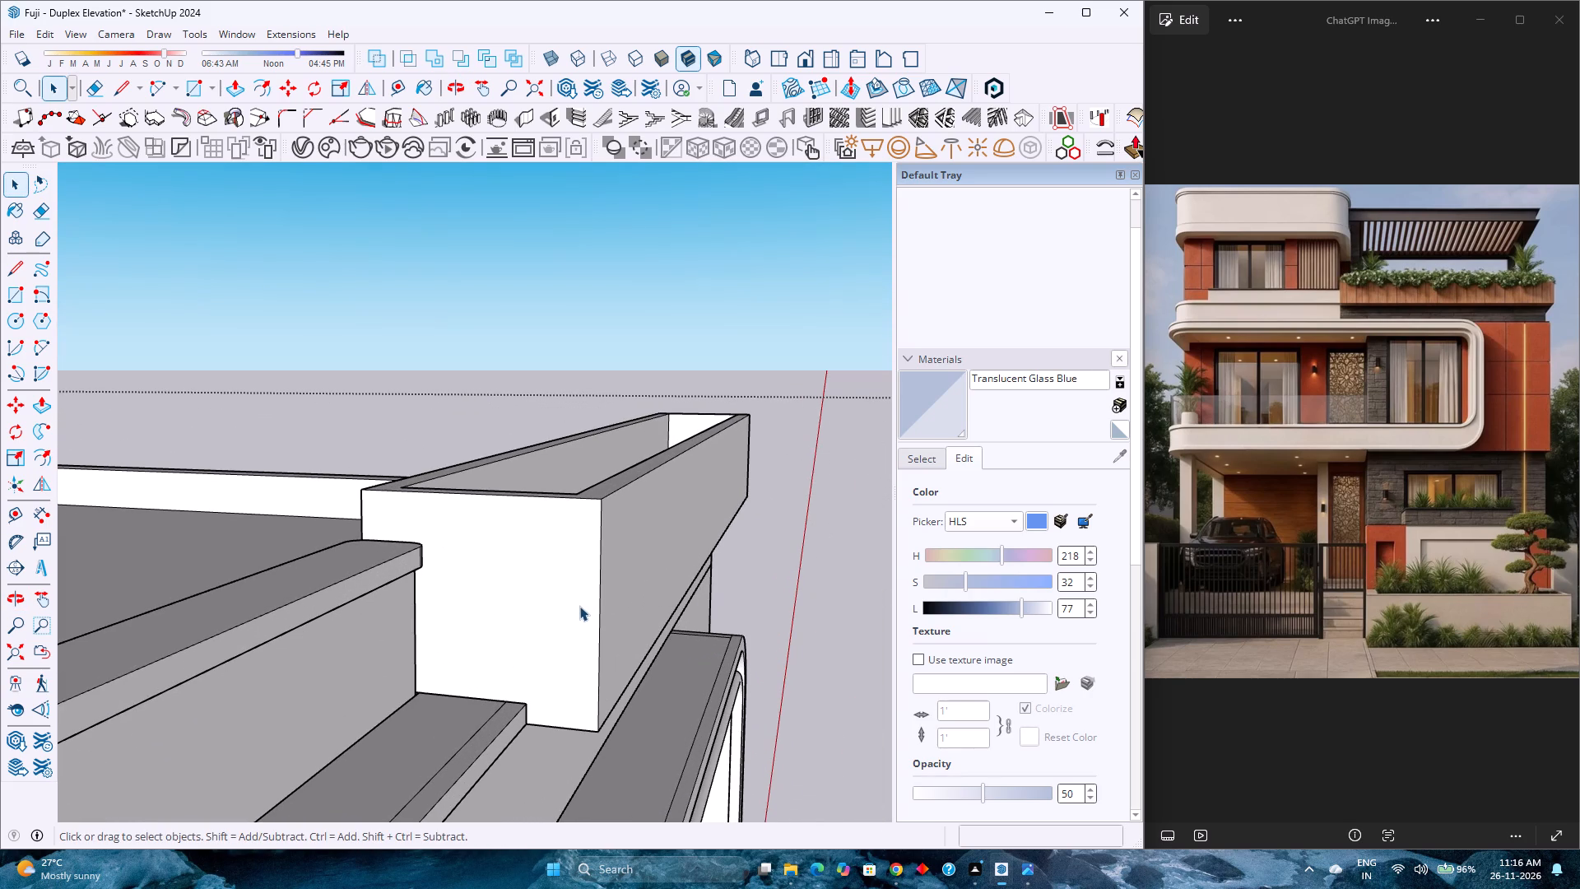
{"action": "scroll", "coordinate": [611, 623], "scroll_direction": "up", "scroll_amount": 5}
{"action": "scroll", "coordinate": [612, 626], "scroll_direction": "down", "scroll_amount": 1}
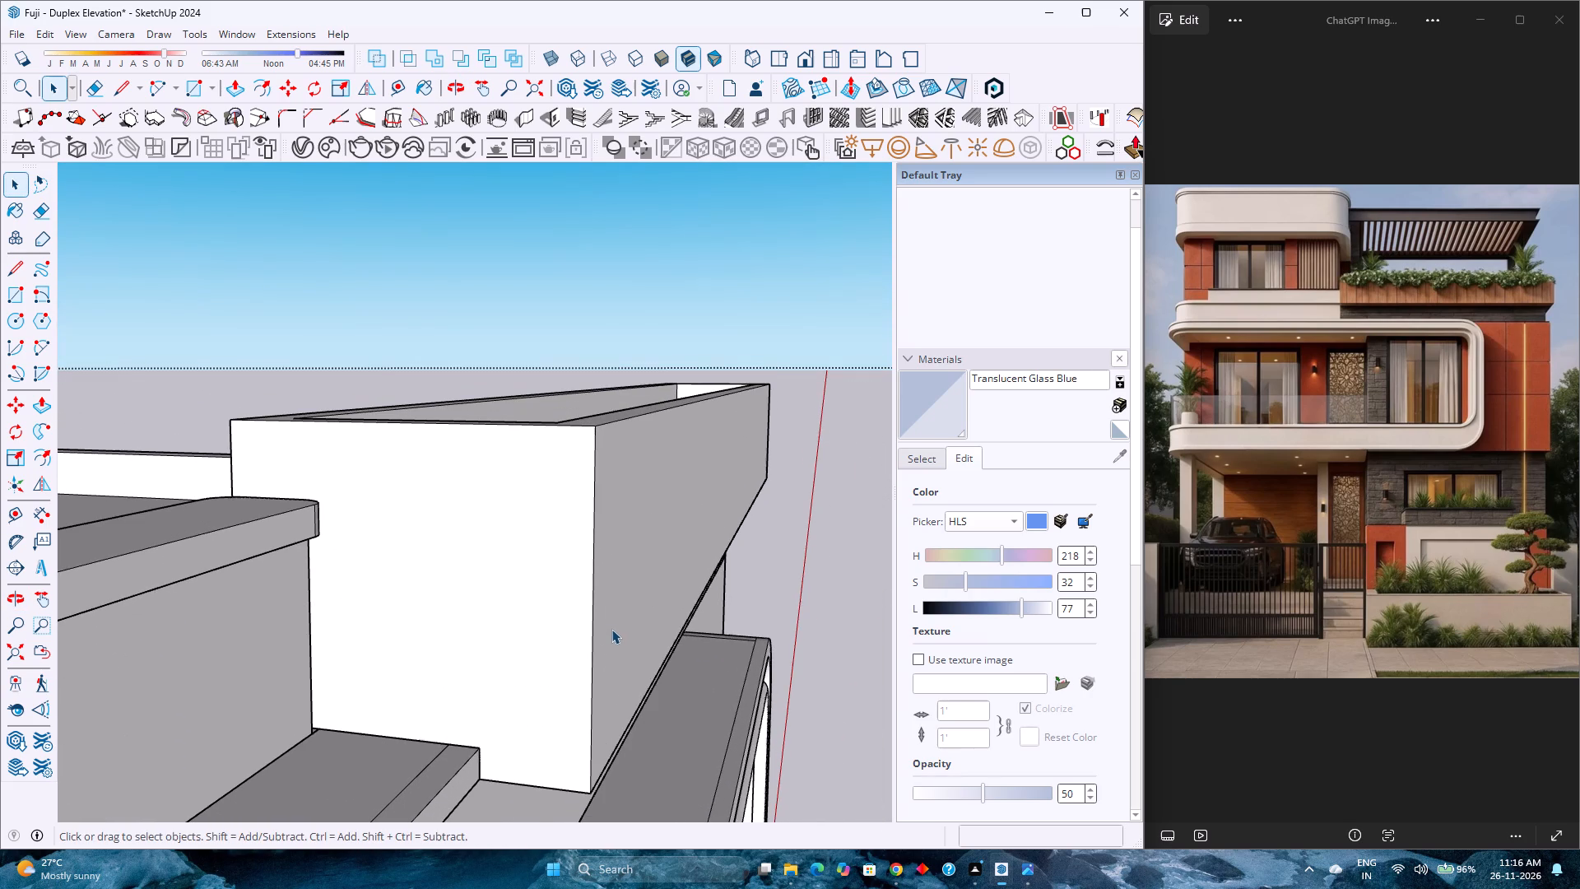
Inside the planter group, push the inner face of the front wall 3" into the cavity.
{"action": "key", "text": "p"}
{"action": "key", "text": "space"}
{"action": "double_click", "coordinate": [611, 615]}
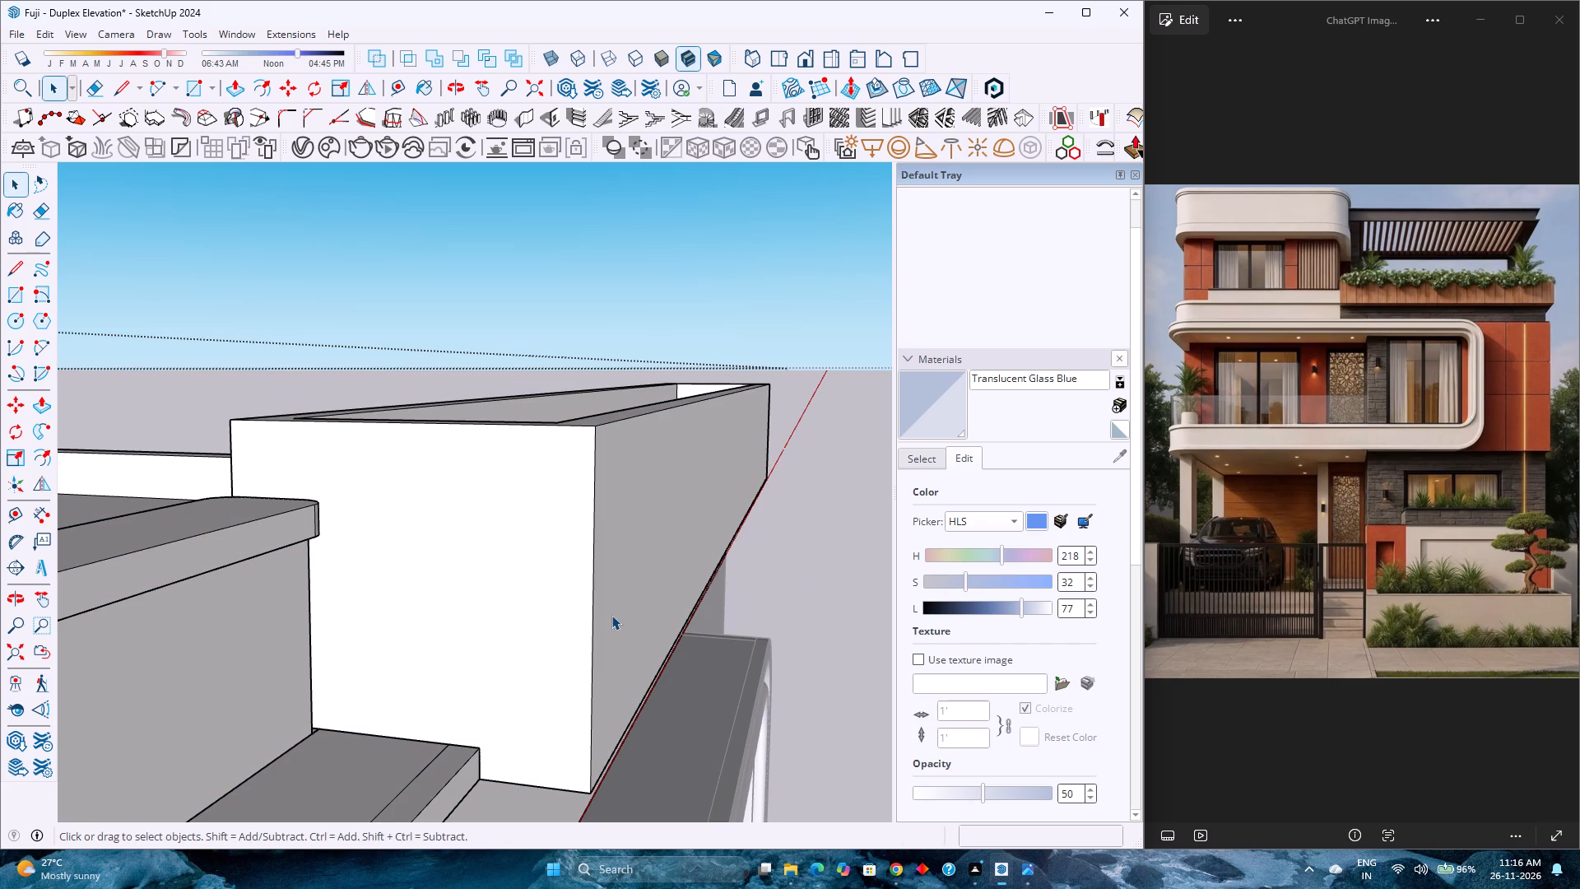
{"action": "key", "text": "p"}
{"action": "middle_click_drag", "start_coordinate": [601, 603], "coordinate": [752, 792]}
{"action": "middle_click", "coordinate": [752, 792]}
{"action": "scroll", "coordinate": [555, 561], "scroll_direction": "down", "scroll_amount": 1}
{"action": "middle_click_drag", "start_coordinate": [533, 546], "coordinate": [567, 745], "text": "shift"}
{"action": "key", "text": "space"}
{"action": "double_click", "coordinate": [577, 591]}
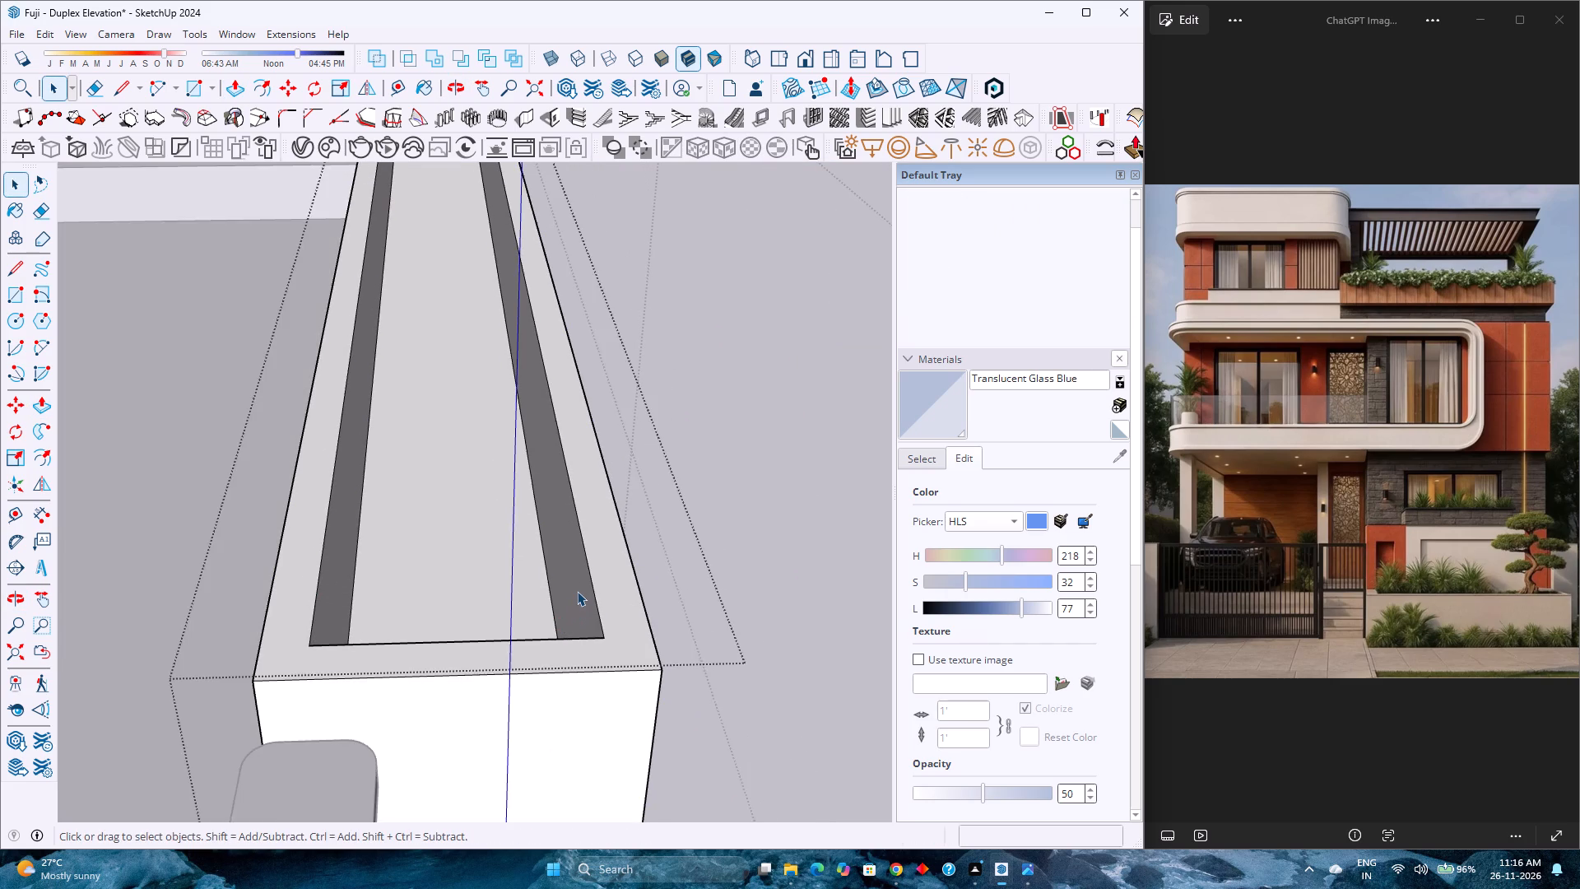
{"action": "scroll", "coordinate": [577, 591], "scroll_direction": "up", "scroll_amount": 2}
{"action": "key", "text": "p"}
{"action": "left_click", "coordinate": [577, 591]}
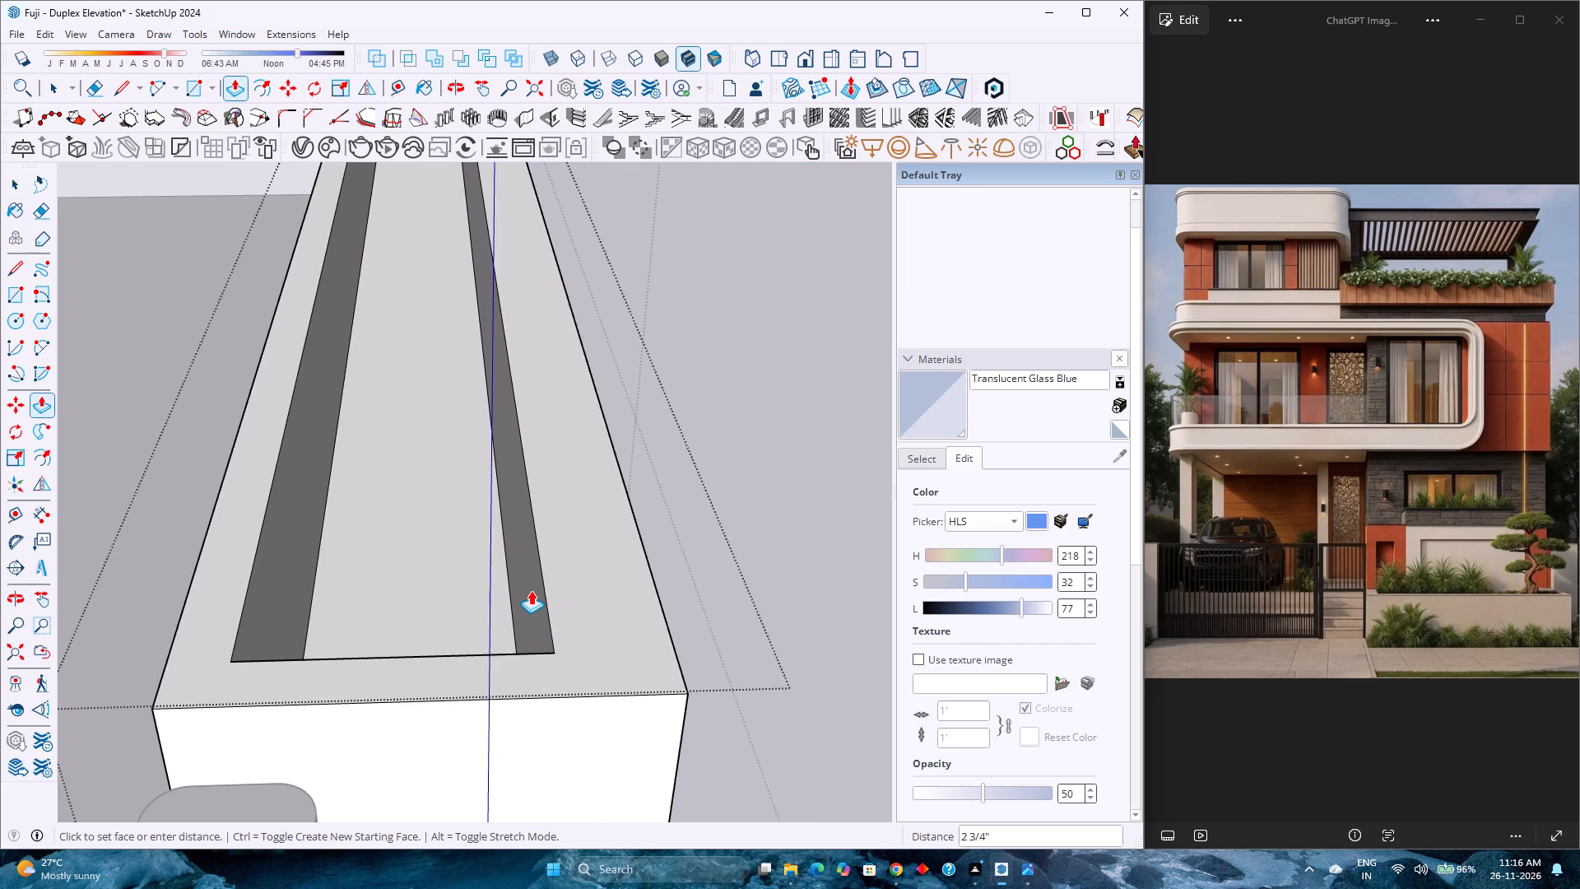
{"action": "key", "text": "3"}
{"action": "key", "text": "Return"}
Push the planter's outer front face back 3" toward the parapet.
{"action": "middle_click_drag", "start_coordinate": [535, 603], "coordinate": [346, 539]}
{"action": "middle_click", "coordinate": [336, 534]}
{"action": "scroll", "coordinate": [335, 533], "scroll_direction": "up", "scroll_amount": 1}
{"action": "scroll", "coordinate": [337, 525], "scroll_direction": "down", "scroll_amount": 8}
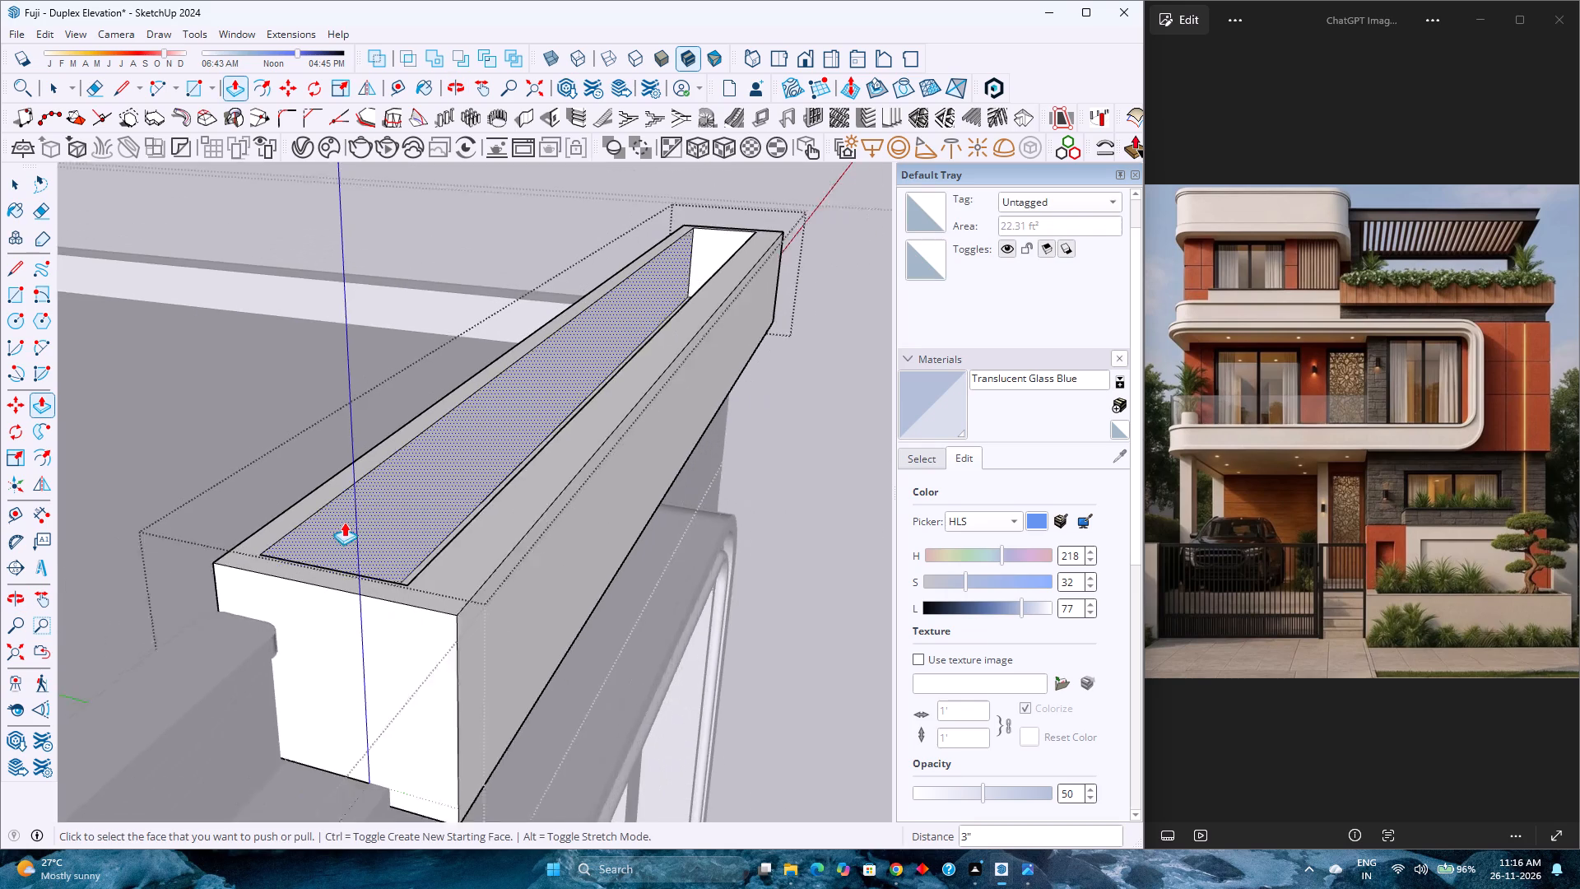
{"action": "scroll", "coordinate": [344, 522], "scroll_direction": "down", "scroll_amount": 1}
{"action": "left_click", "coordinate": [472, 621]}
{"action": "key", "text": "3"}
{"action": "key", "text": "Return"}
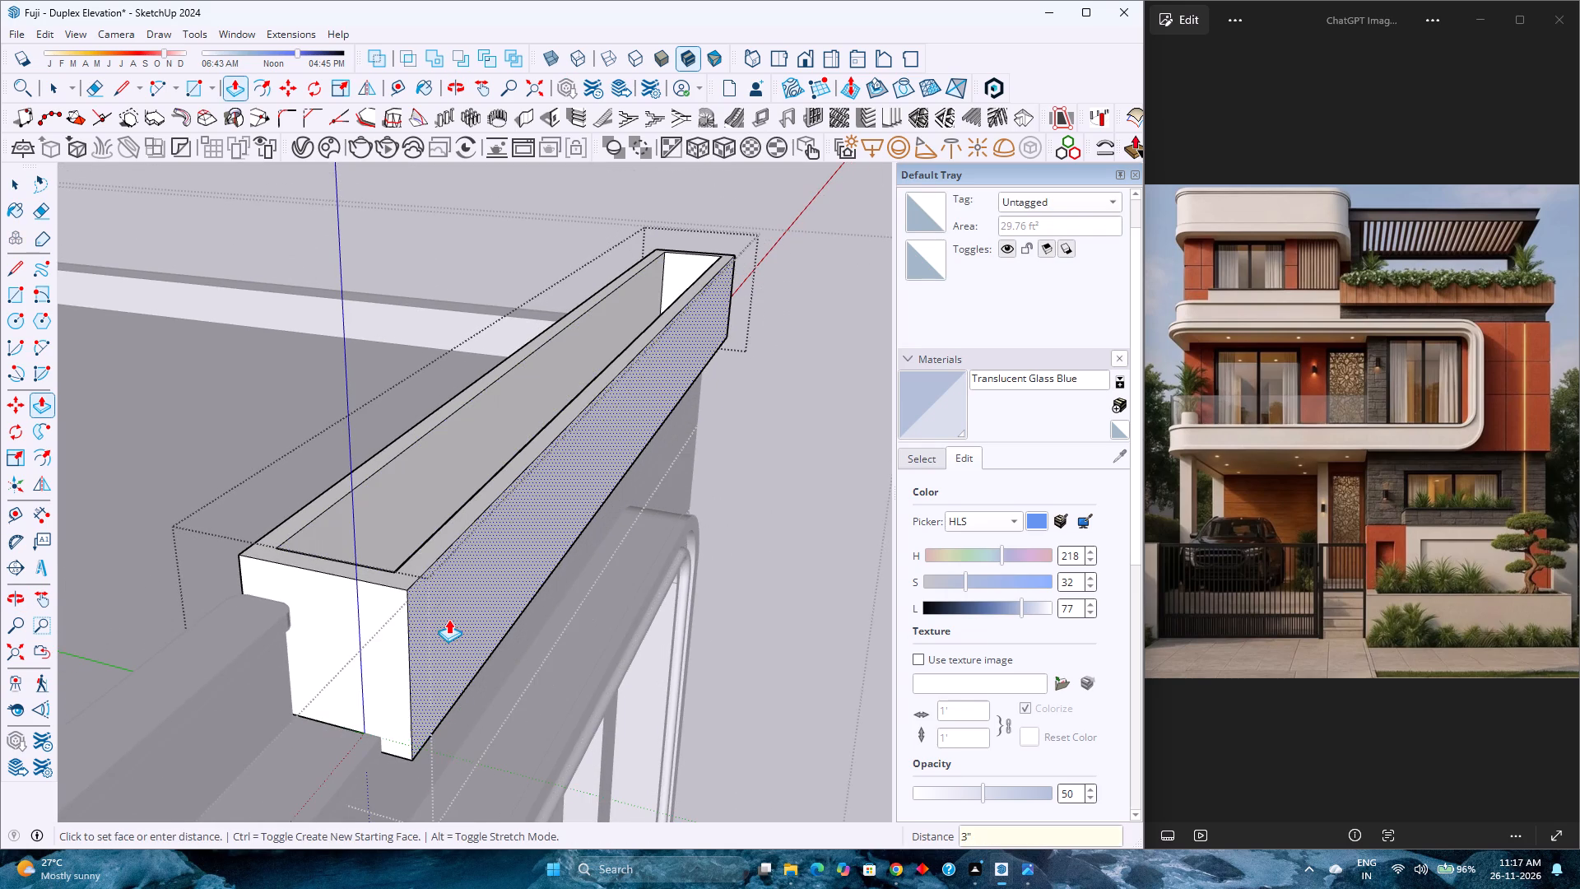
Set the planter's front wall back another 2", moving its outer face first and its inner face by the same distance.
{"action": "left_click", "coordinate": [439, 644]}
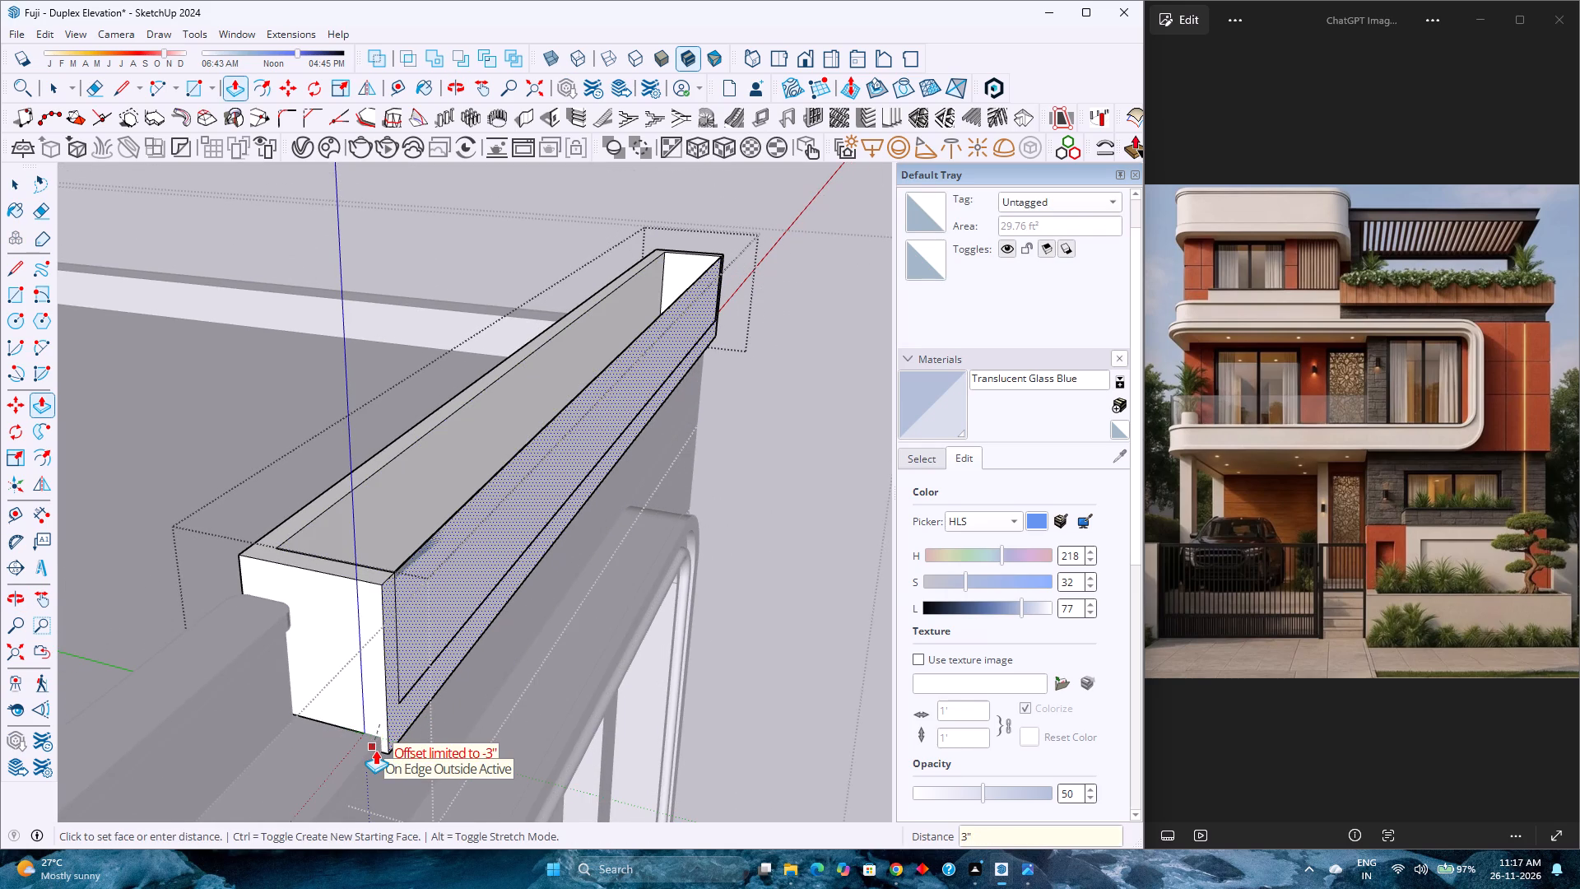
{"action": "key", "text": "2"}
{"action": "key", "text": "Return"}
{"action": "middle_click_drag", "start_coordinate": [390, 671], "coordinate": [729, 705]}
{"action": "middle_click", "coordinate": [729, 705]}
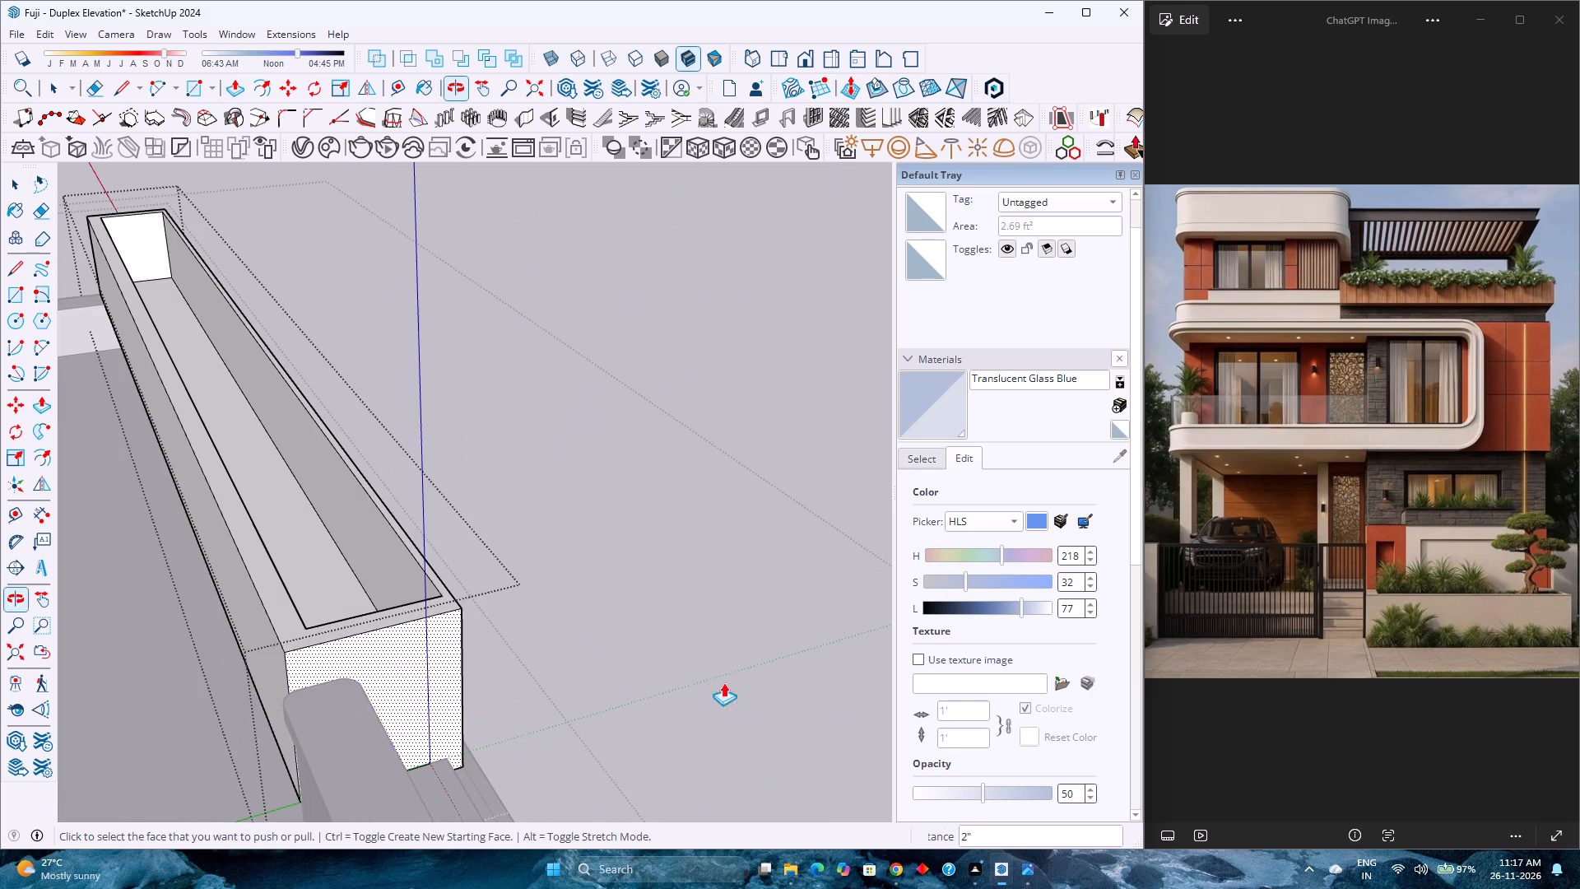
{"action": "left_click", "coordinate": [406, 579]}
{"action": "key", "text": "2"}
{"action": "key", "text": "Return"}
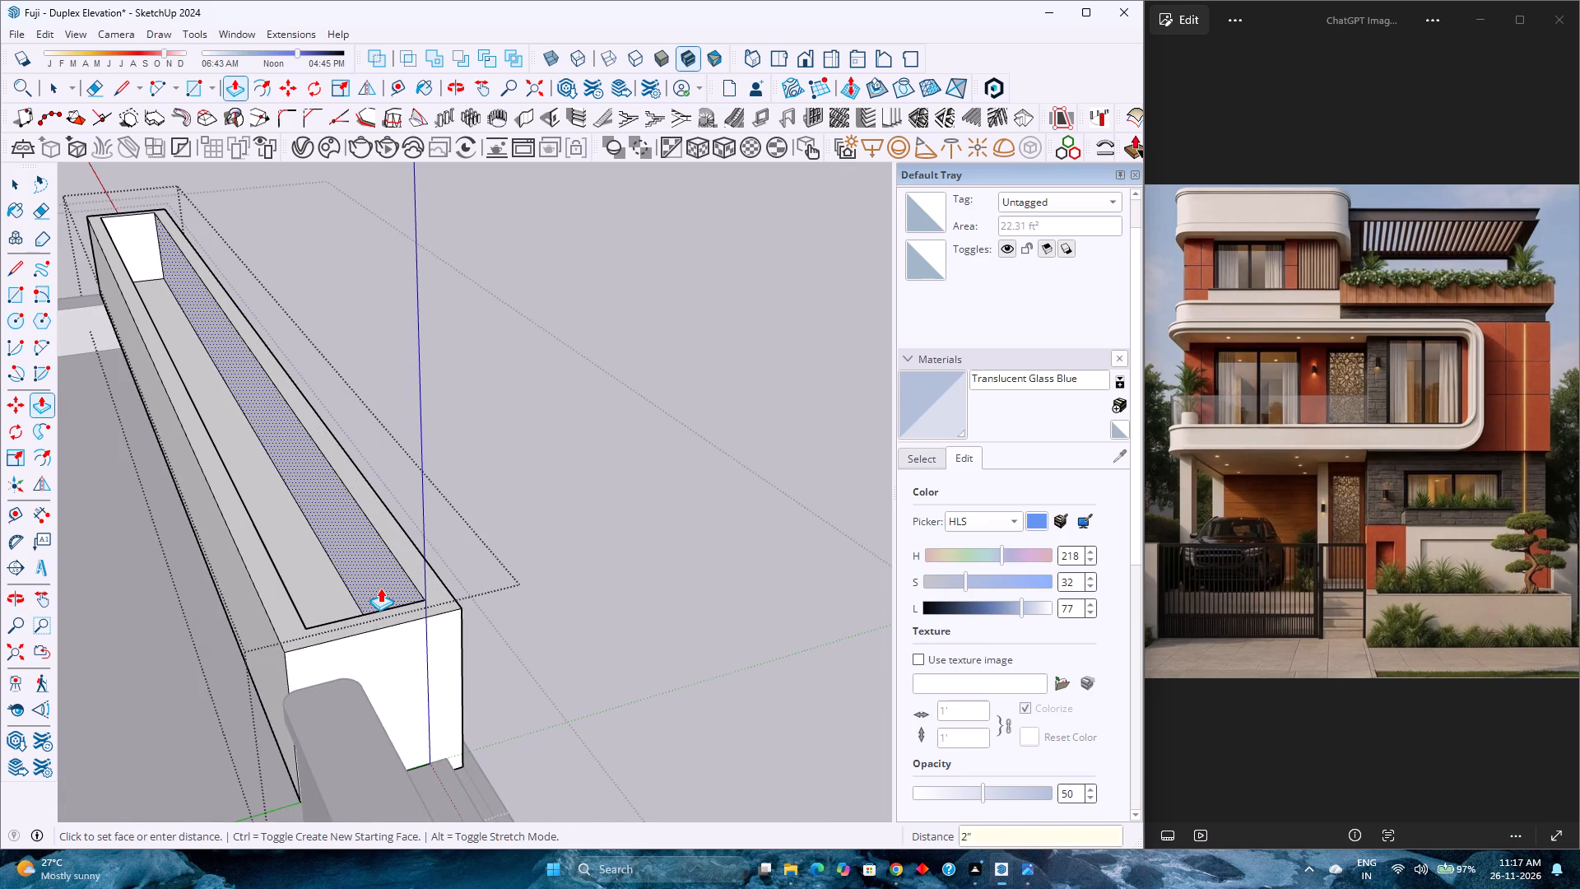
Examine the narrowed planter and its junction with the parapet from the front and above.
{"action": "scroll", "coordinate": [380, 588], "scroll_direction": "down", "scroll_amount": 4}
{"action": "key", "text": "space"}
{"action": "scroll", "coordinate": [426, 577], "scroll_direction": "down", "scroll_amount": 2}
{"action": "middle_click_drag", "start_coordinate": [425, 577], "coordinate": [219, 559]}
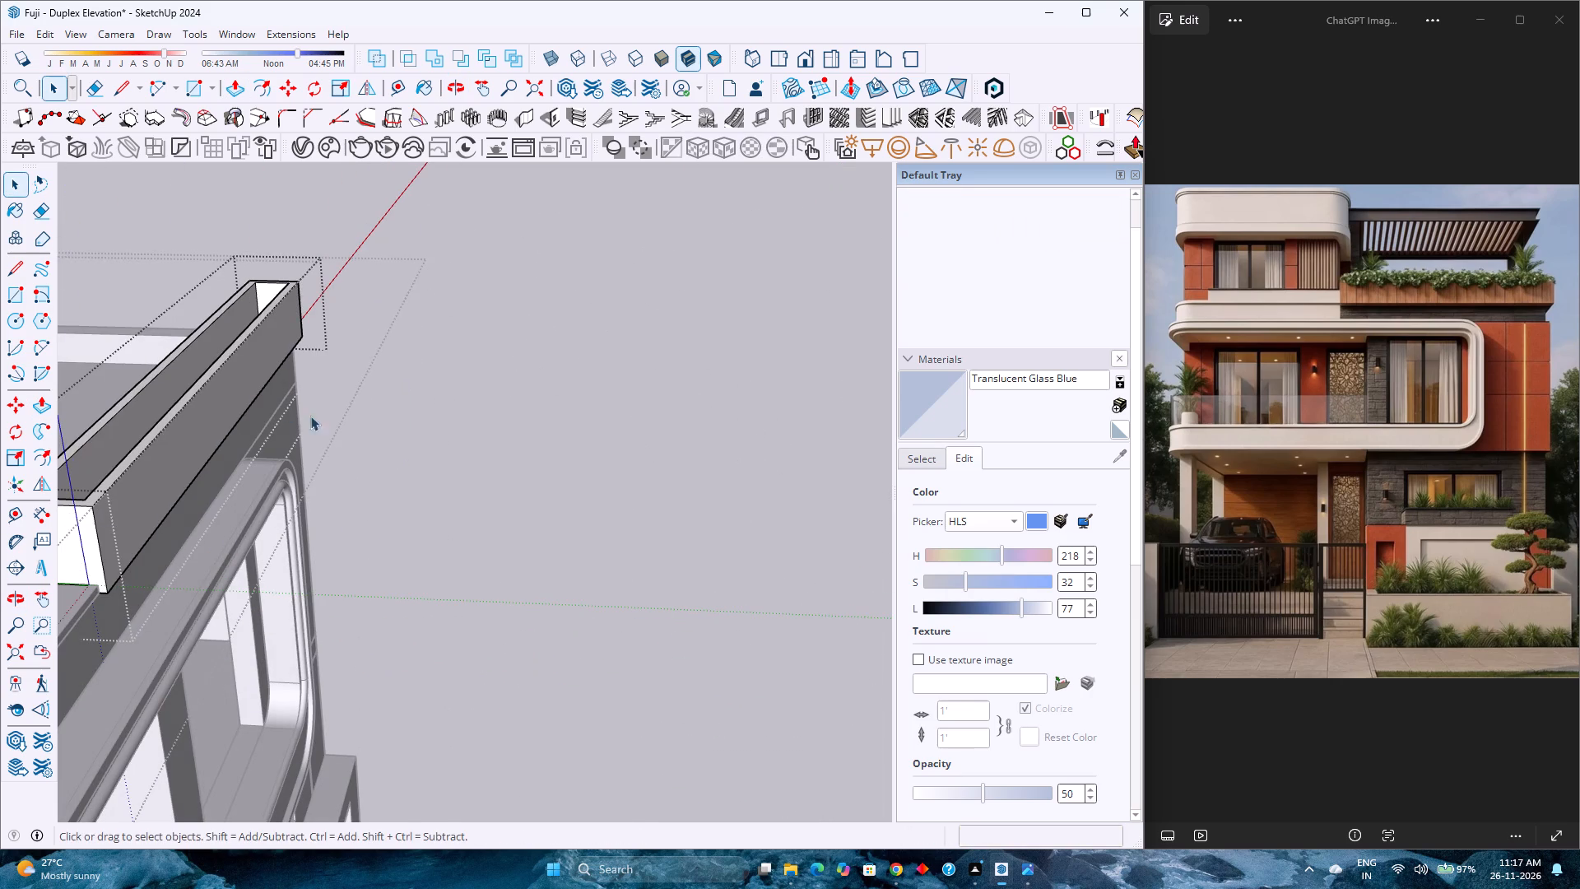
{"action": "scroll", "coordinate": [310, 438], "scroll_direction": "down", "scroll_amount": 4}
{"action": "middle_click_drag", "start_coordinate": [381, 464], "coordinate": [527, 561], "text": "shift"}
{"action": "scroll", "coordinate": [527, 560], "scroll_direction": "up", "scroll_amount": 1, "text": "shift"}
{"action": "key", "text": "space"}
{"action": "left_click", "coordinate": [565, 510]}
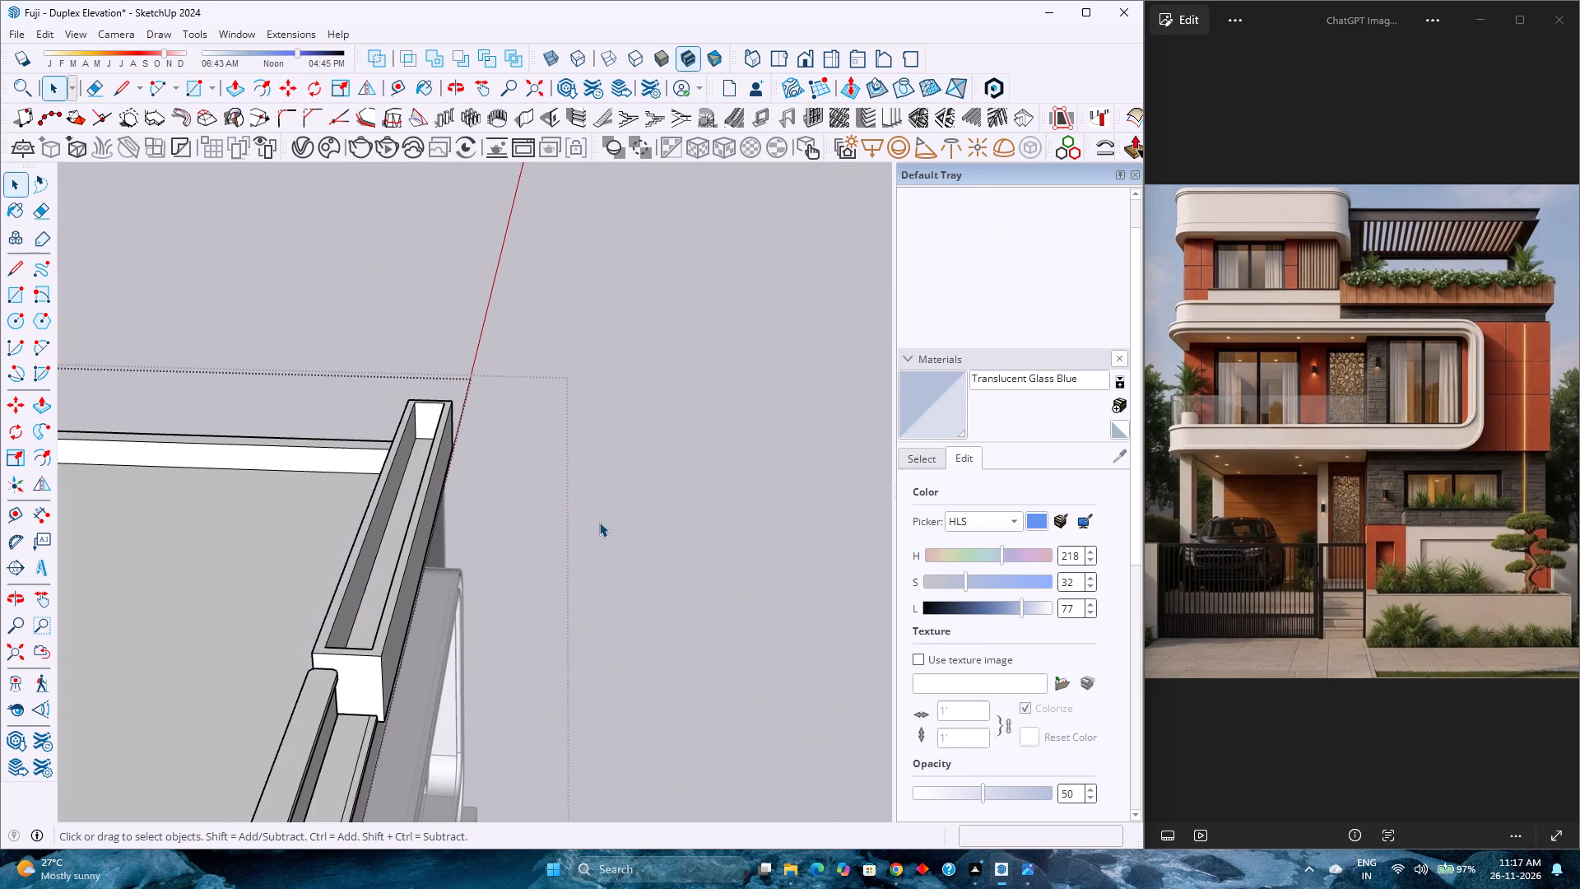
Show the whole house in front view, close the open roof group and save the model.
{"action": "middle_click_drag", "start_coordinate": [599, 522], "coordinate": [444, 489]}
{"action": "middle_click", "coordinate": [441, 488]}
{"action": "left_click", "coordinate": [801, 57]}
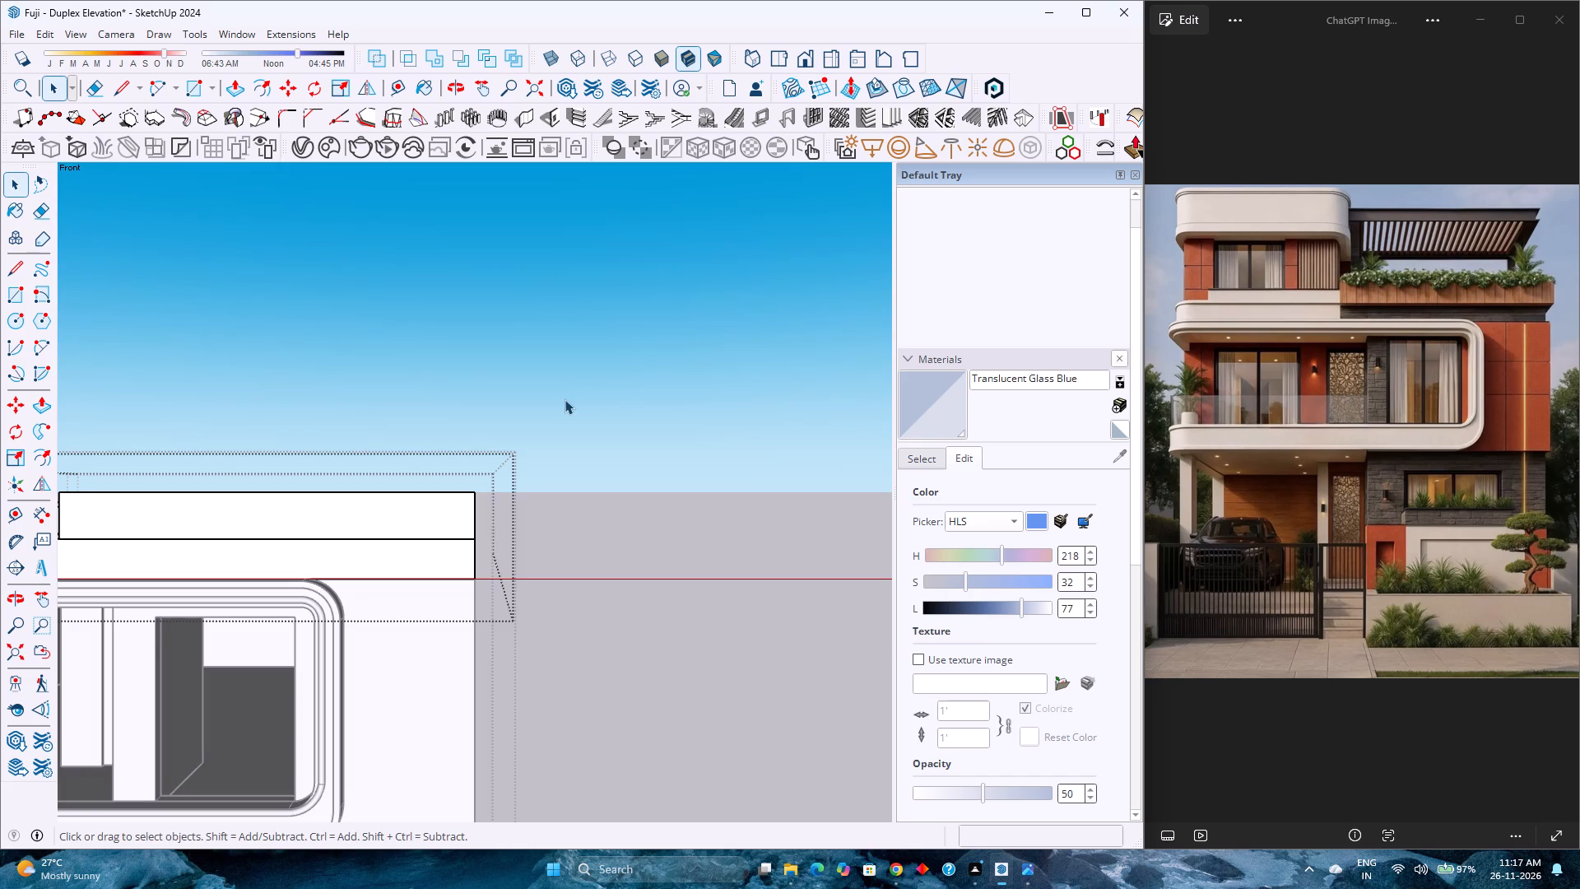
{"action": "left_click", "coordinate": [21, 640]}
{"action": "scroll", "coordinate": [377, 529], "scroll_direction": "down", "scroll_amount": 4}
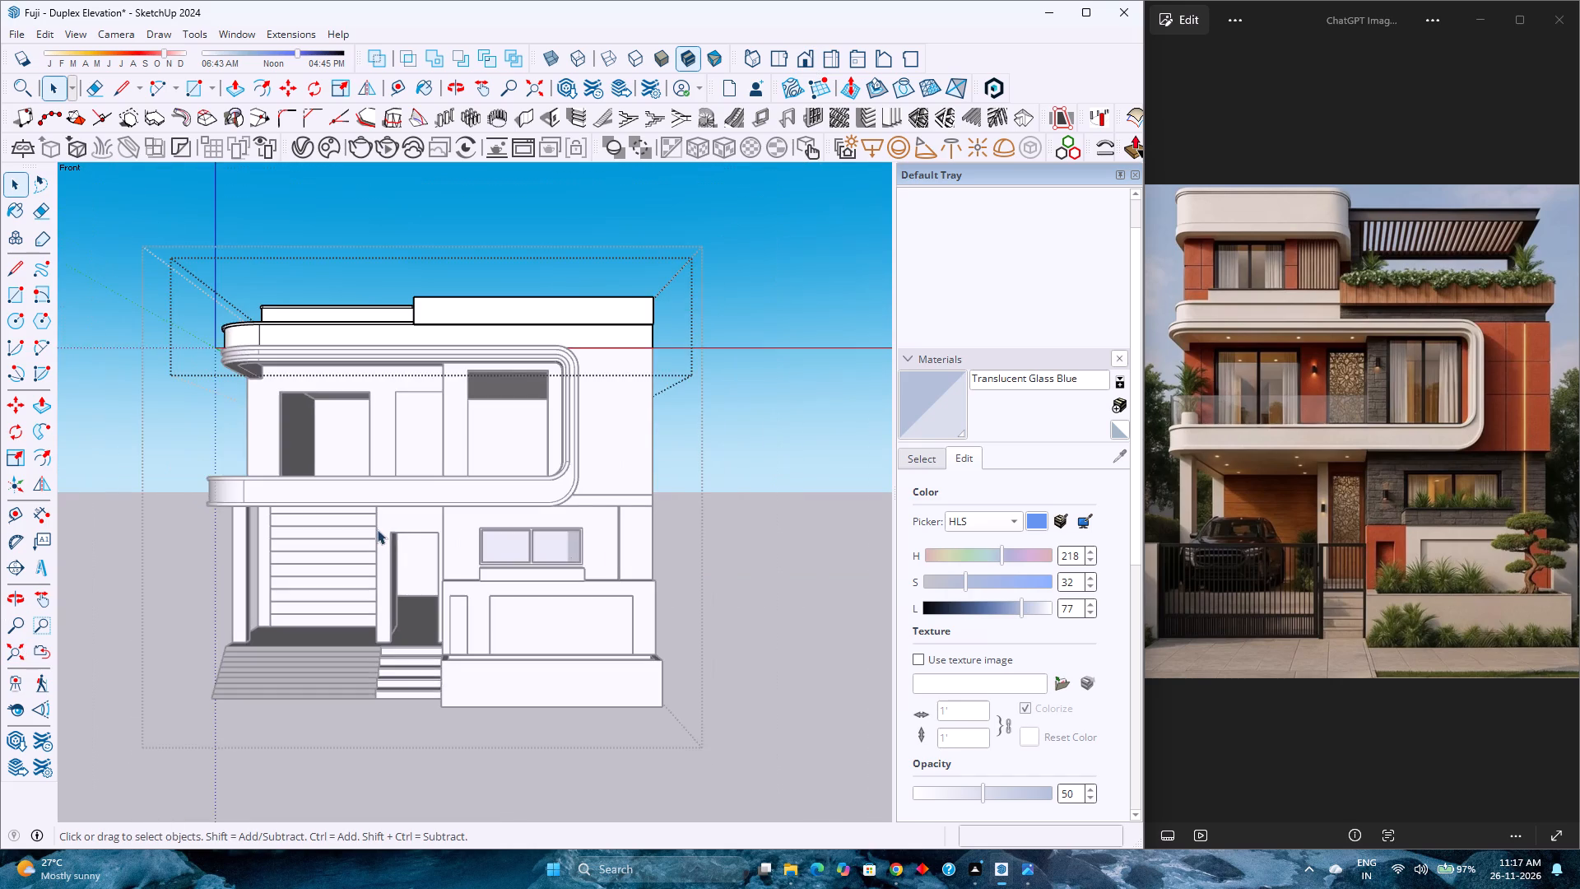
{"action": "left_click", "coordinate": [667, 486]}
{"action": "key", "text": "ctrl+s"}
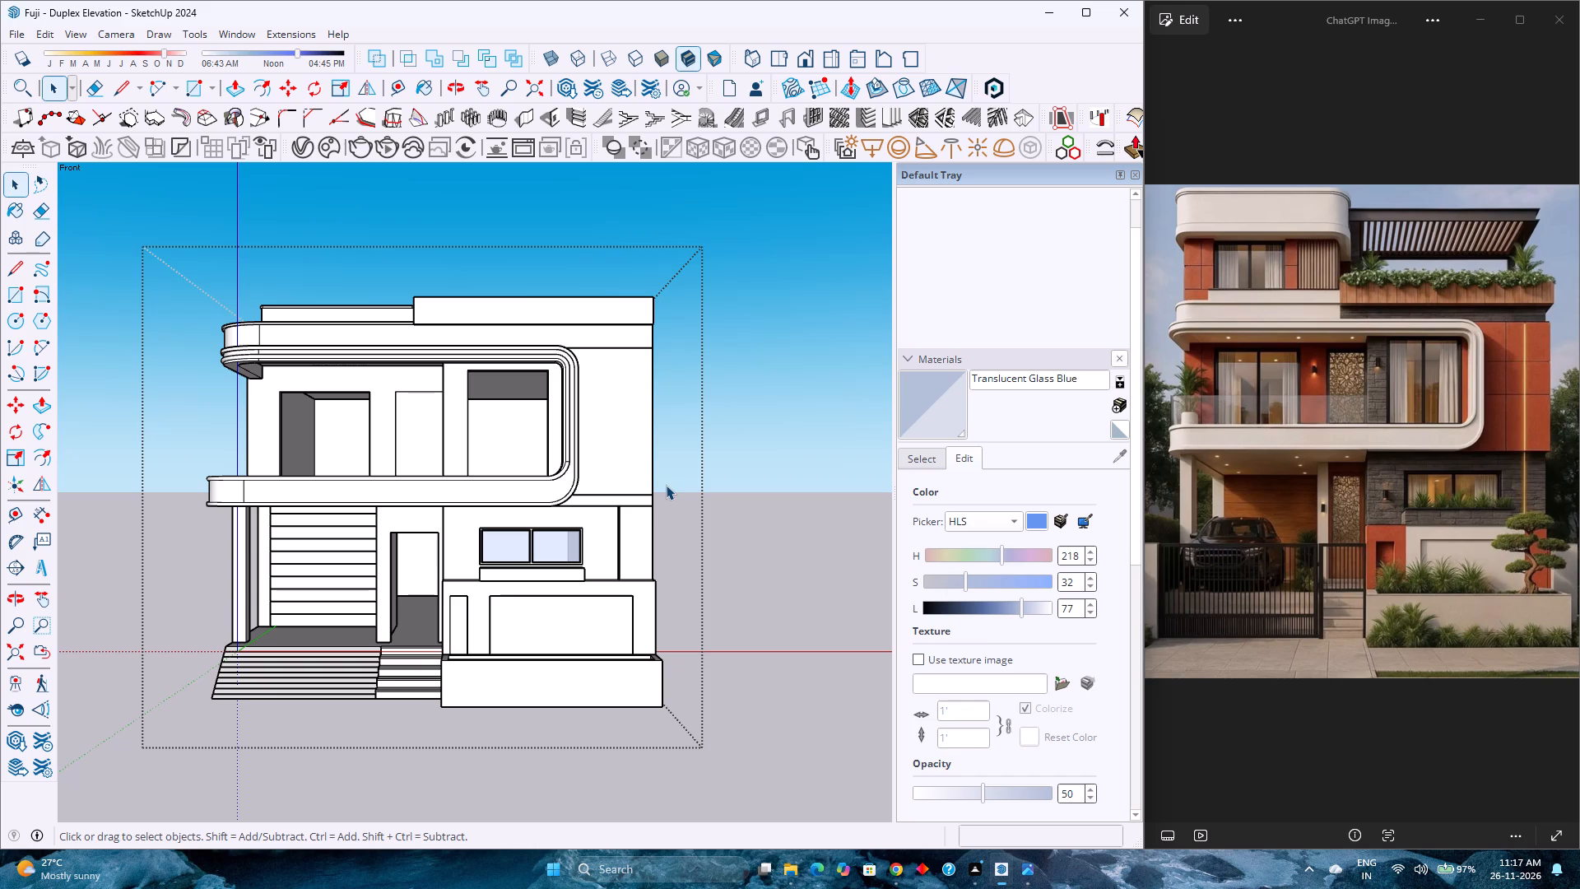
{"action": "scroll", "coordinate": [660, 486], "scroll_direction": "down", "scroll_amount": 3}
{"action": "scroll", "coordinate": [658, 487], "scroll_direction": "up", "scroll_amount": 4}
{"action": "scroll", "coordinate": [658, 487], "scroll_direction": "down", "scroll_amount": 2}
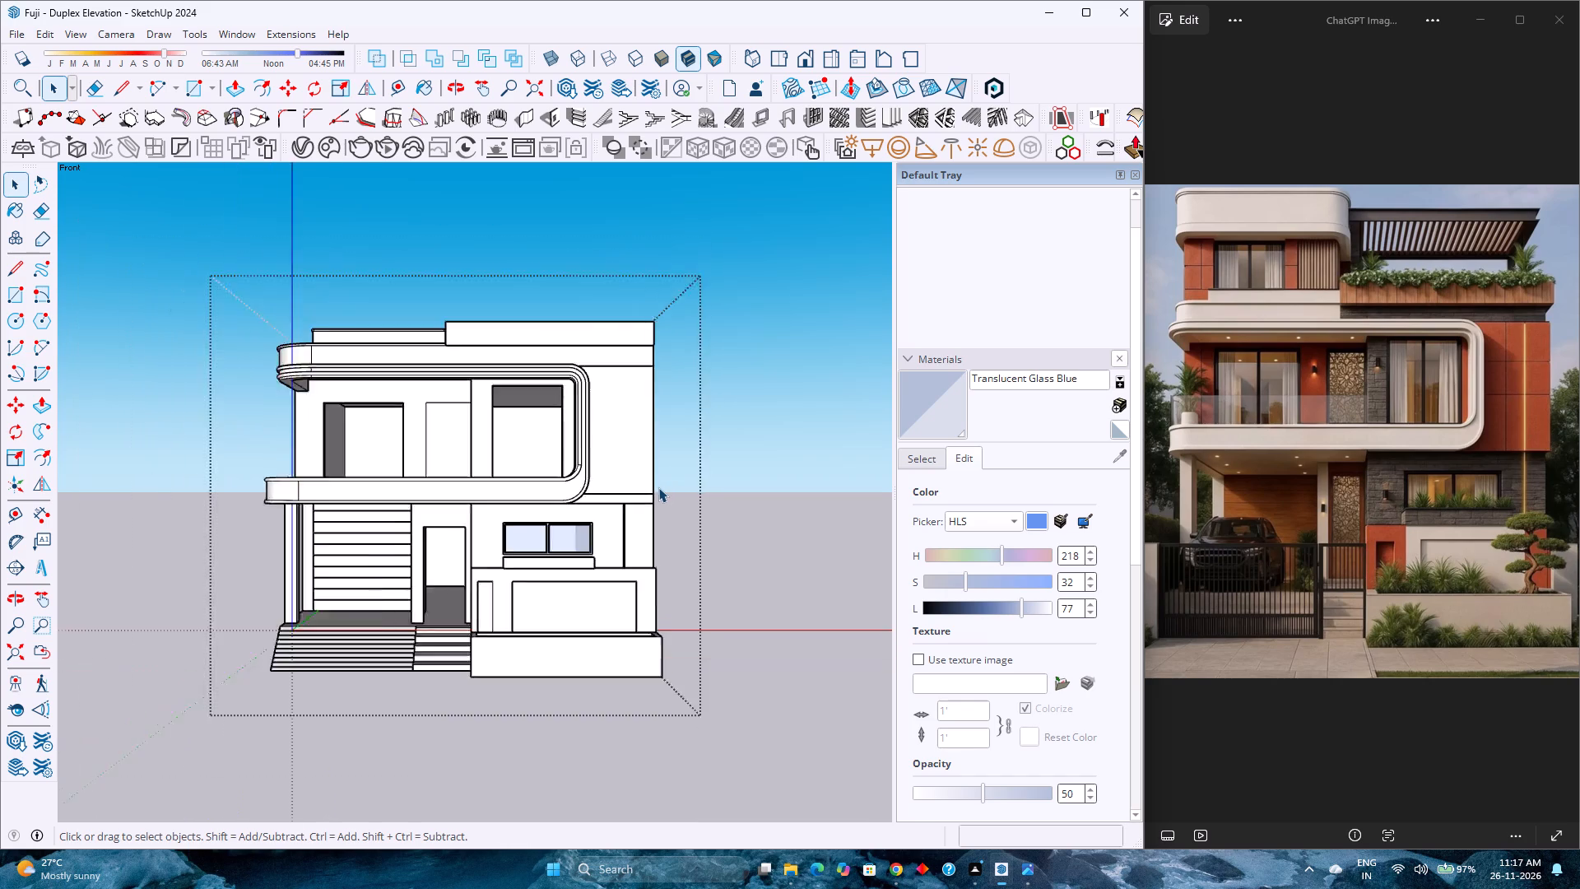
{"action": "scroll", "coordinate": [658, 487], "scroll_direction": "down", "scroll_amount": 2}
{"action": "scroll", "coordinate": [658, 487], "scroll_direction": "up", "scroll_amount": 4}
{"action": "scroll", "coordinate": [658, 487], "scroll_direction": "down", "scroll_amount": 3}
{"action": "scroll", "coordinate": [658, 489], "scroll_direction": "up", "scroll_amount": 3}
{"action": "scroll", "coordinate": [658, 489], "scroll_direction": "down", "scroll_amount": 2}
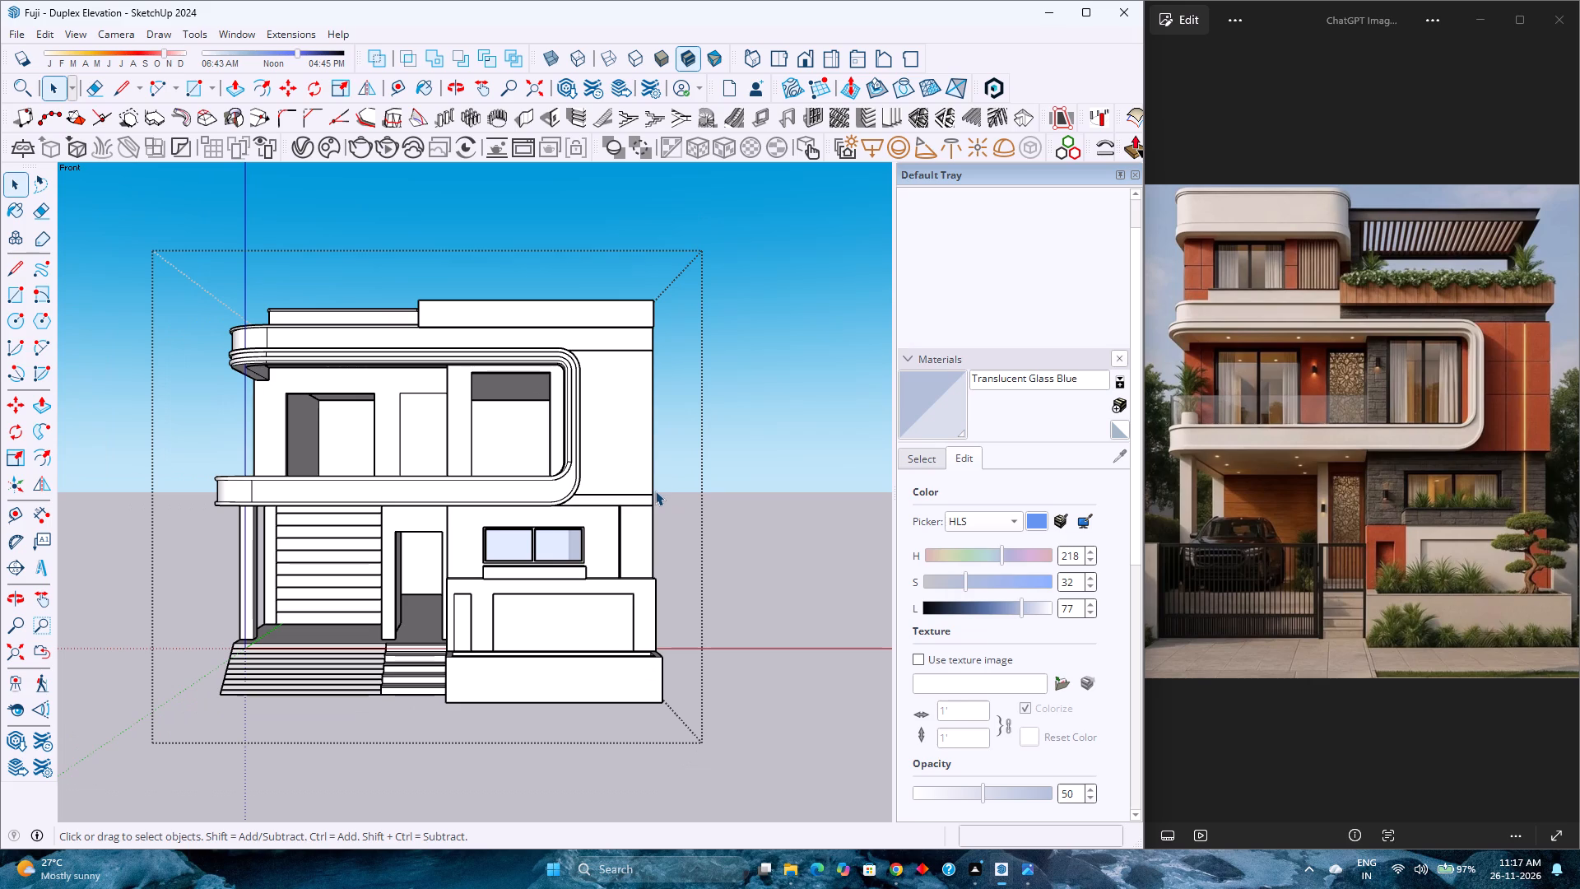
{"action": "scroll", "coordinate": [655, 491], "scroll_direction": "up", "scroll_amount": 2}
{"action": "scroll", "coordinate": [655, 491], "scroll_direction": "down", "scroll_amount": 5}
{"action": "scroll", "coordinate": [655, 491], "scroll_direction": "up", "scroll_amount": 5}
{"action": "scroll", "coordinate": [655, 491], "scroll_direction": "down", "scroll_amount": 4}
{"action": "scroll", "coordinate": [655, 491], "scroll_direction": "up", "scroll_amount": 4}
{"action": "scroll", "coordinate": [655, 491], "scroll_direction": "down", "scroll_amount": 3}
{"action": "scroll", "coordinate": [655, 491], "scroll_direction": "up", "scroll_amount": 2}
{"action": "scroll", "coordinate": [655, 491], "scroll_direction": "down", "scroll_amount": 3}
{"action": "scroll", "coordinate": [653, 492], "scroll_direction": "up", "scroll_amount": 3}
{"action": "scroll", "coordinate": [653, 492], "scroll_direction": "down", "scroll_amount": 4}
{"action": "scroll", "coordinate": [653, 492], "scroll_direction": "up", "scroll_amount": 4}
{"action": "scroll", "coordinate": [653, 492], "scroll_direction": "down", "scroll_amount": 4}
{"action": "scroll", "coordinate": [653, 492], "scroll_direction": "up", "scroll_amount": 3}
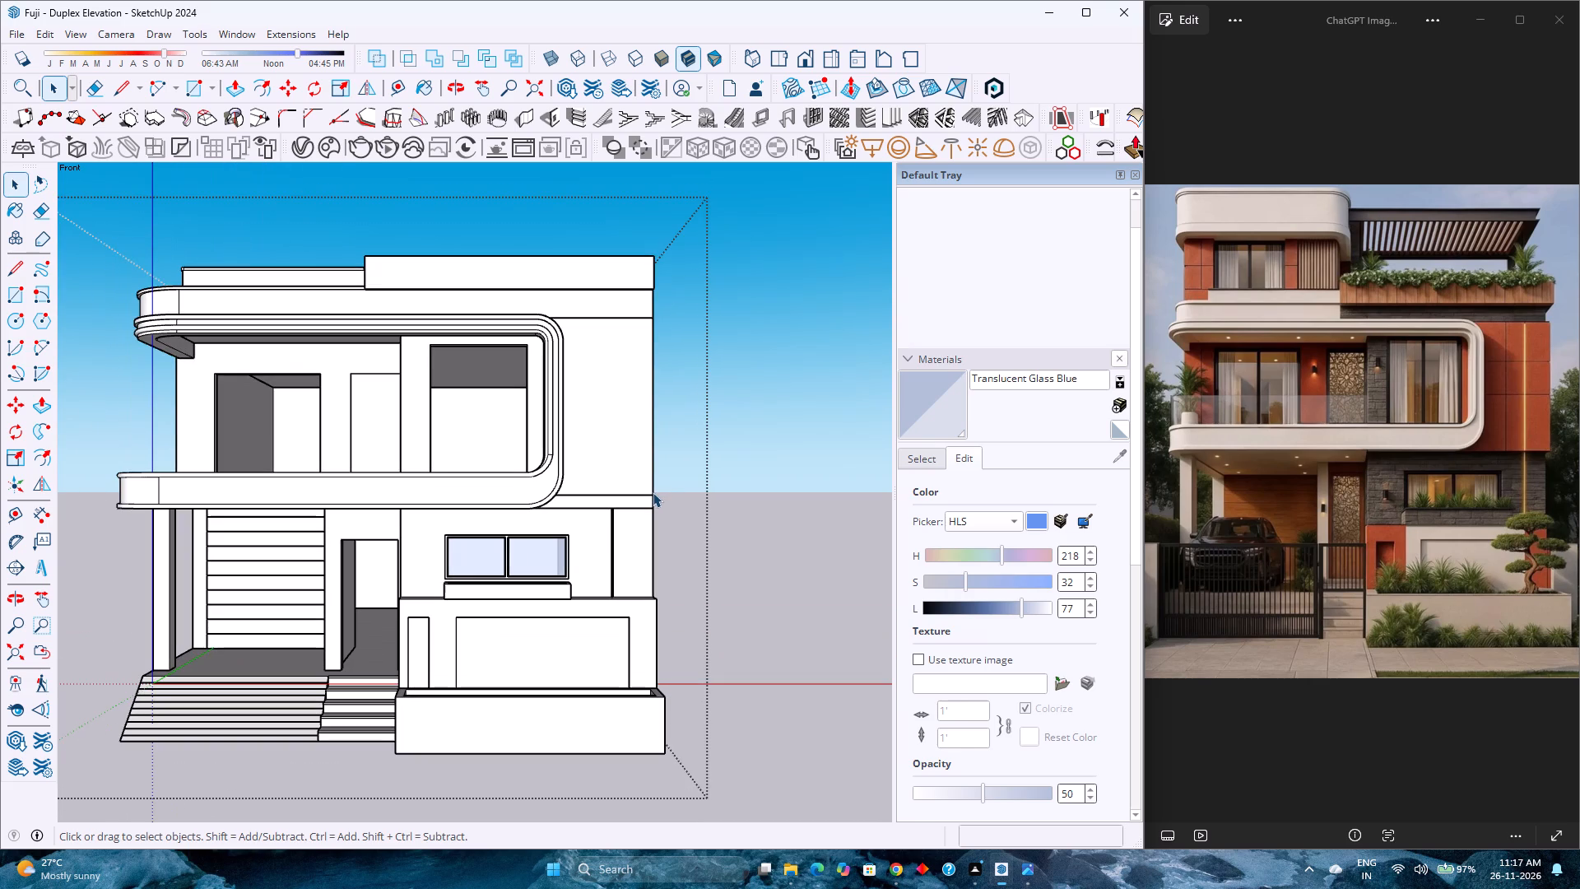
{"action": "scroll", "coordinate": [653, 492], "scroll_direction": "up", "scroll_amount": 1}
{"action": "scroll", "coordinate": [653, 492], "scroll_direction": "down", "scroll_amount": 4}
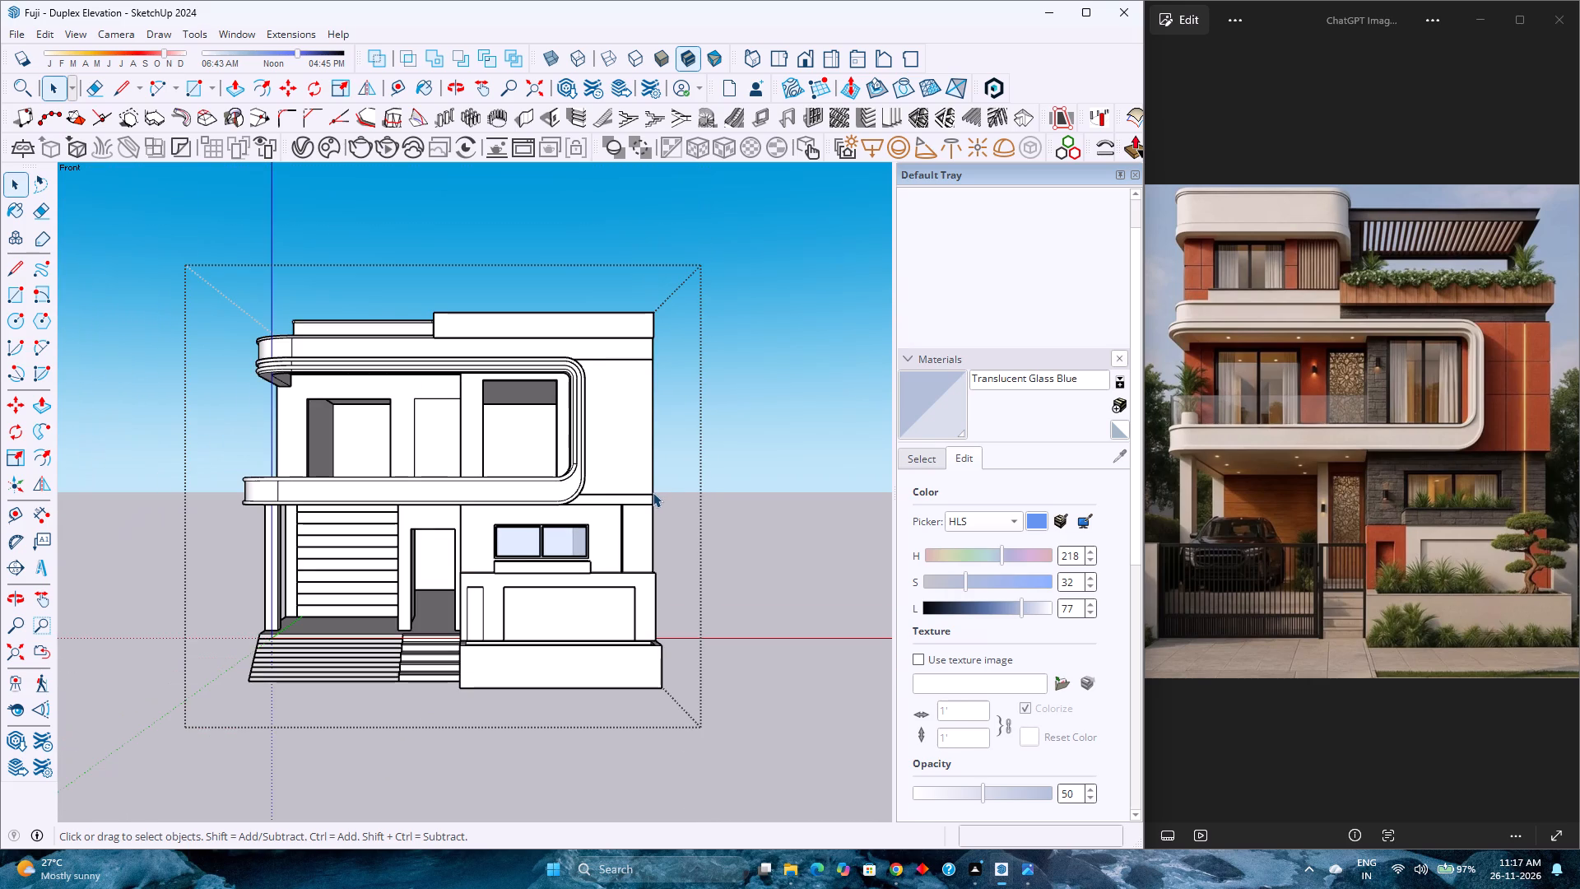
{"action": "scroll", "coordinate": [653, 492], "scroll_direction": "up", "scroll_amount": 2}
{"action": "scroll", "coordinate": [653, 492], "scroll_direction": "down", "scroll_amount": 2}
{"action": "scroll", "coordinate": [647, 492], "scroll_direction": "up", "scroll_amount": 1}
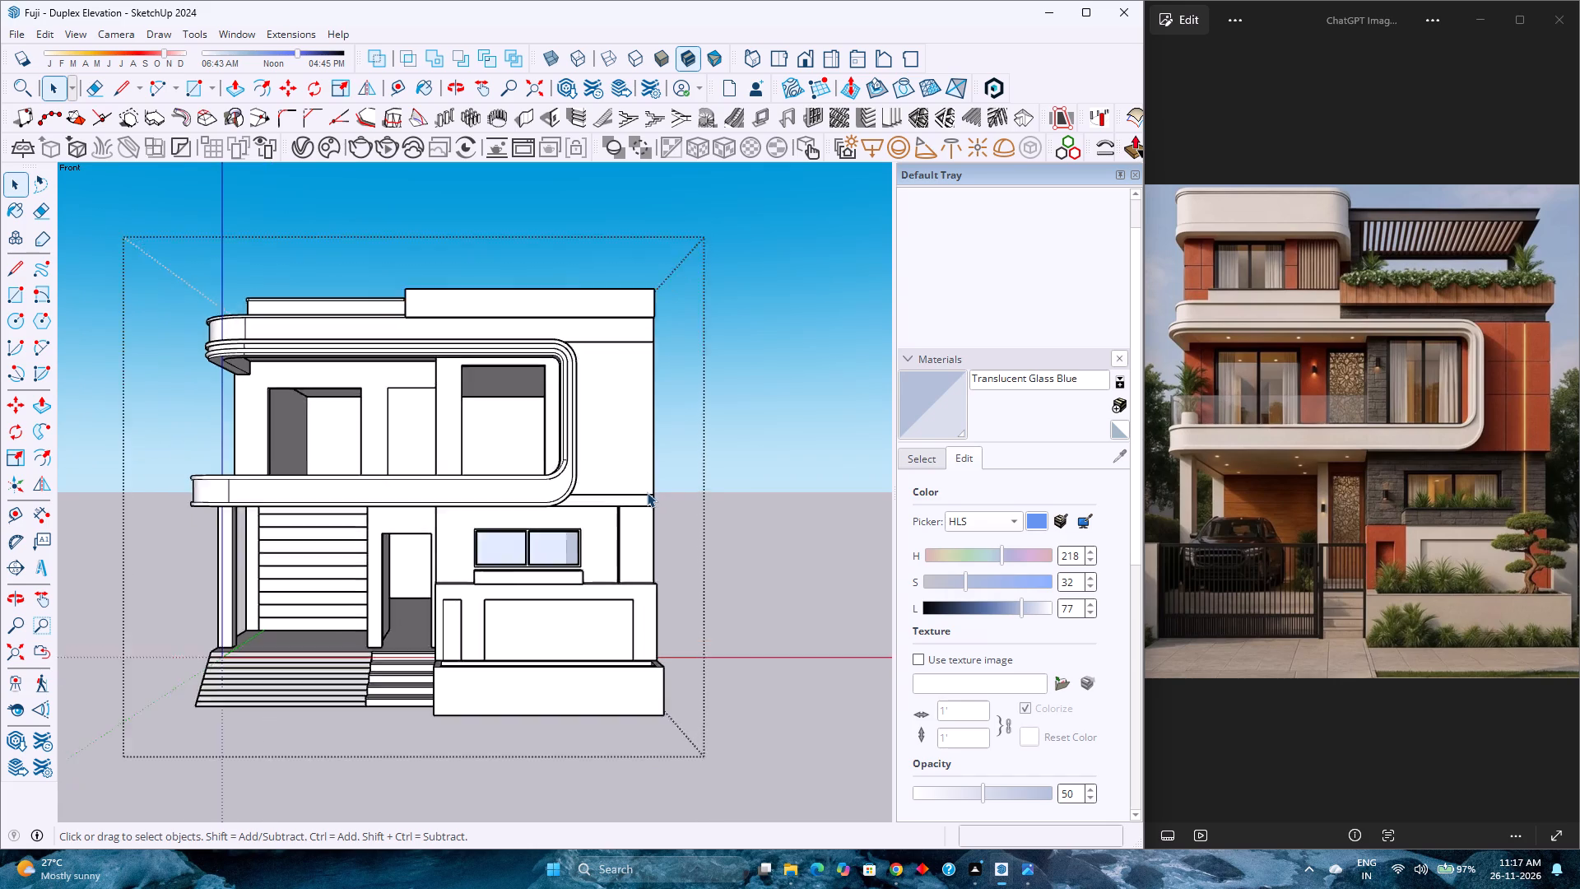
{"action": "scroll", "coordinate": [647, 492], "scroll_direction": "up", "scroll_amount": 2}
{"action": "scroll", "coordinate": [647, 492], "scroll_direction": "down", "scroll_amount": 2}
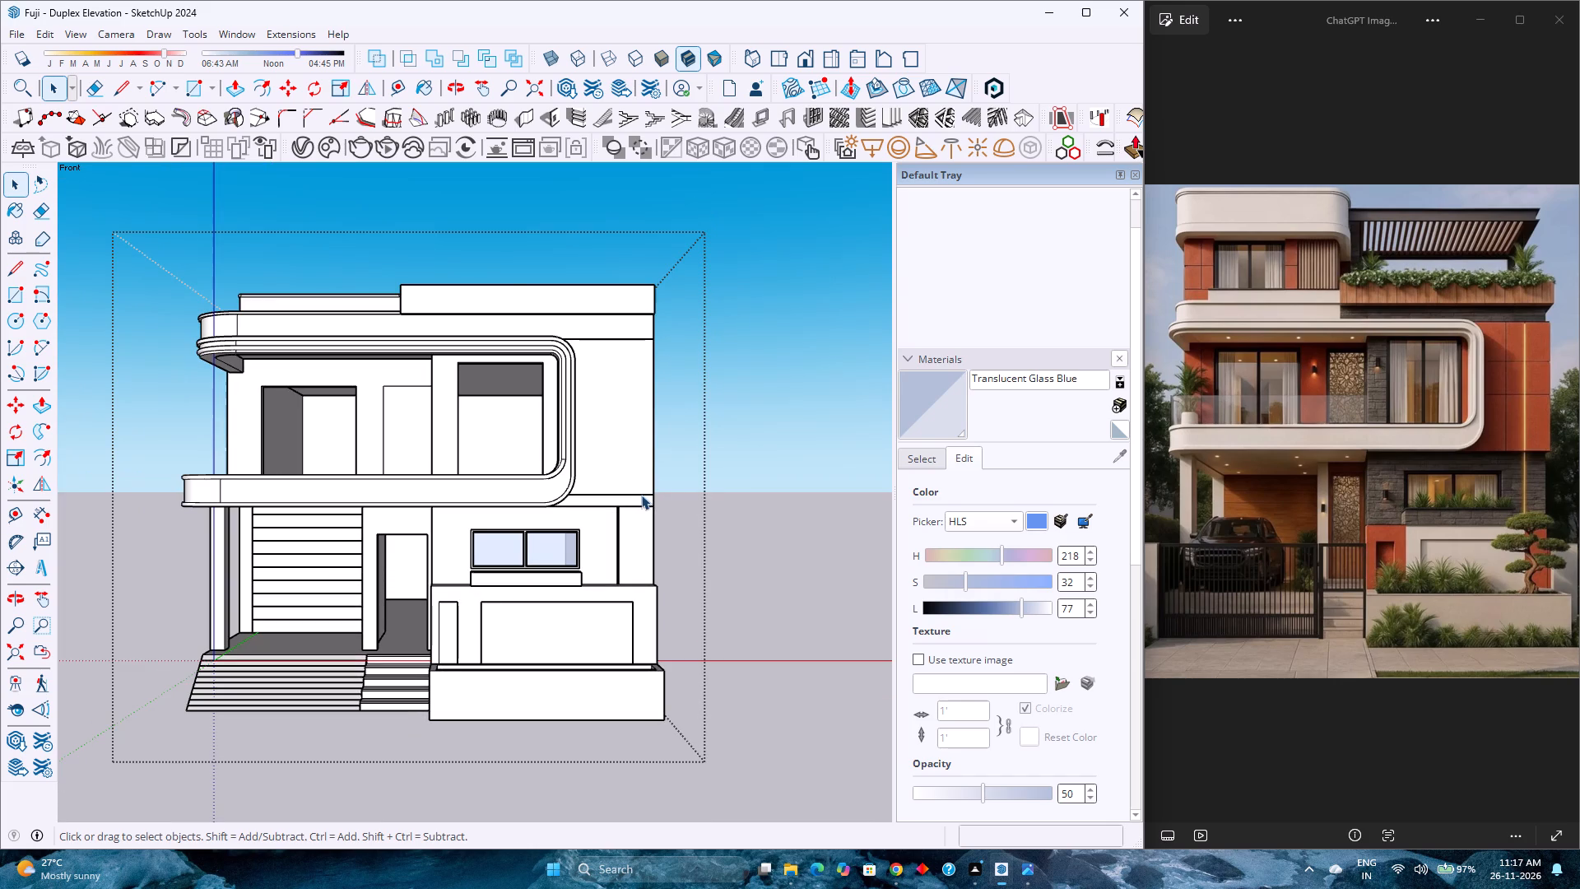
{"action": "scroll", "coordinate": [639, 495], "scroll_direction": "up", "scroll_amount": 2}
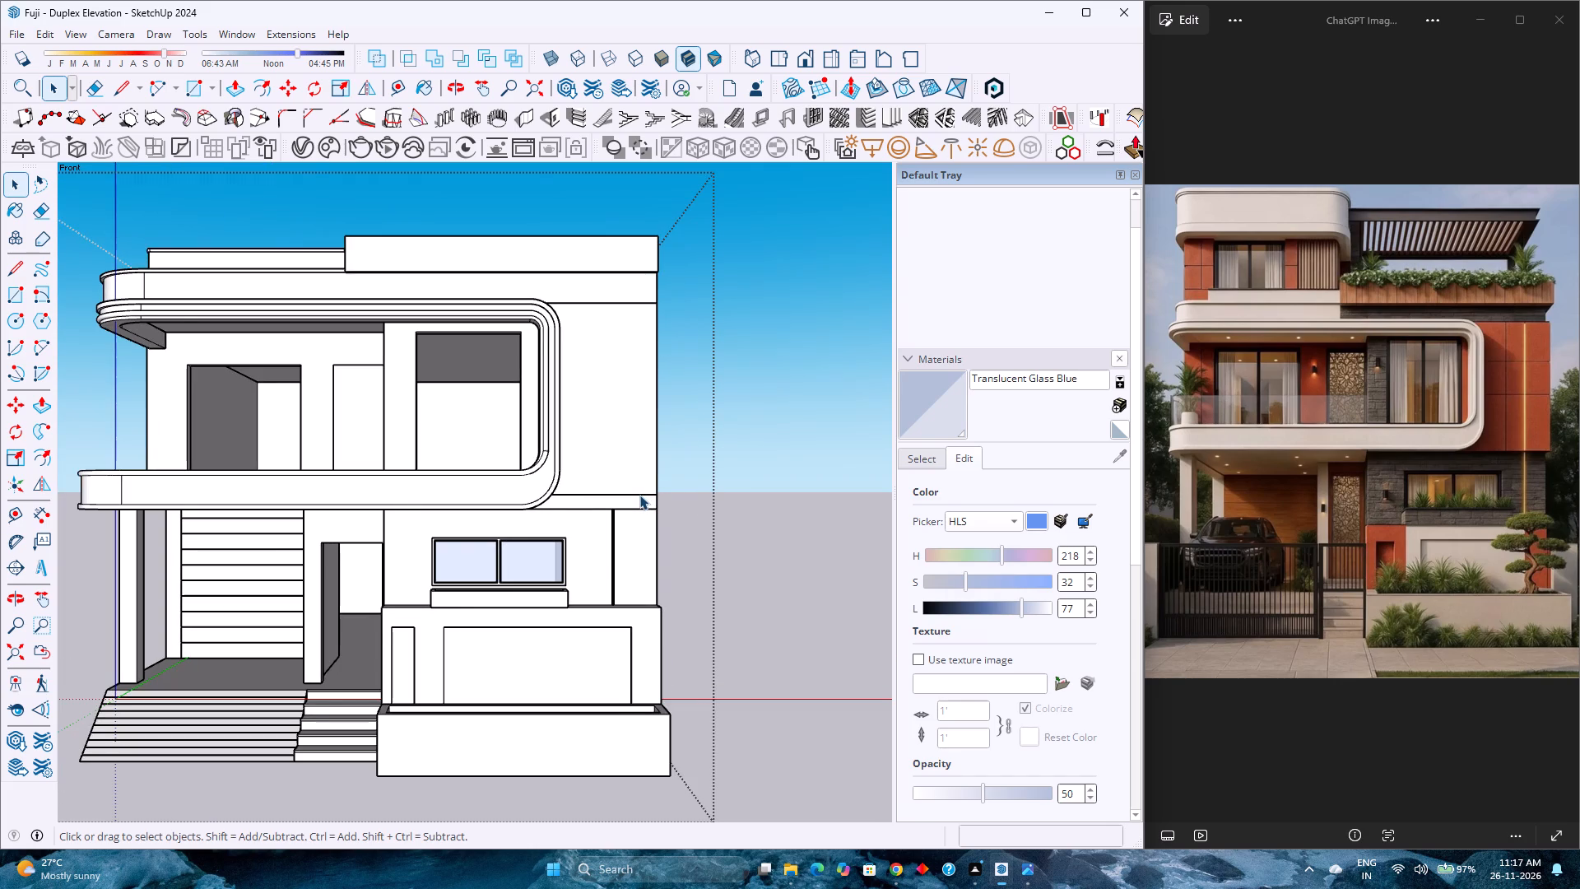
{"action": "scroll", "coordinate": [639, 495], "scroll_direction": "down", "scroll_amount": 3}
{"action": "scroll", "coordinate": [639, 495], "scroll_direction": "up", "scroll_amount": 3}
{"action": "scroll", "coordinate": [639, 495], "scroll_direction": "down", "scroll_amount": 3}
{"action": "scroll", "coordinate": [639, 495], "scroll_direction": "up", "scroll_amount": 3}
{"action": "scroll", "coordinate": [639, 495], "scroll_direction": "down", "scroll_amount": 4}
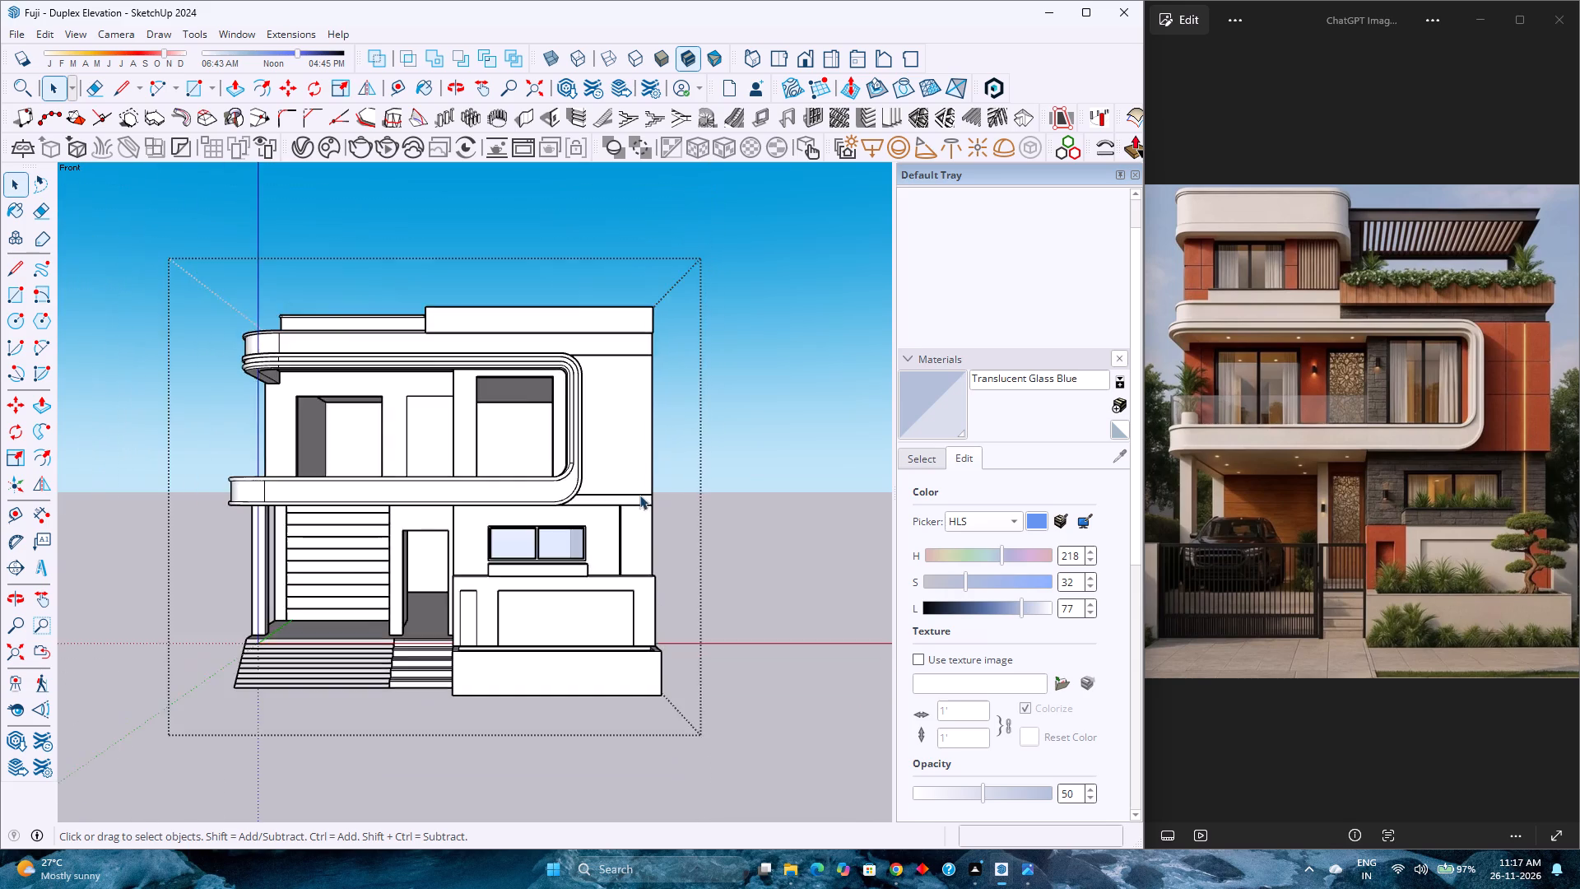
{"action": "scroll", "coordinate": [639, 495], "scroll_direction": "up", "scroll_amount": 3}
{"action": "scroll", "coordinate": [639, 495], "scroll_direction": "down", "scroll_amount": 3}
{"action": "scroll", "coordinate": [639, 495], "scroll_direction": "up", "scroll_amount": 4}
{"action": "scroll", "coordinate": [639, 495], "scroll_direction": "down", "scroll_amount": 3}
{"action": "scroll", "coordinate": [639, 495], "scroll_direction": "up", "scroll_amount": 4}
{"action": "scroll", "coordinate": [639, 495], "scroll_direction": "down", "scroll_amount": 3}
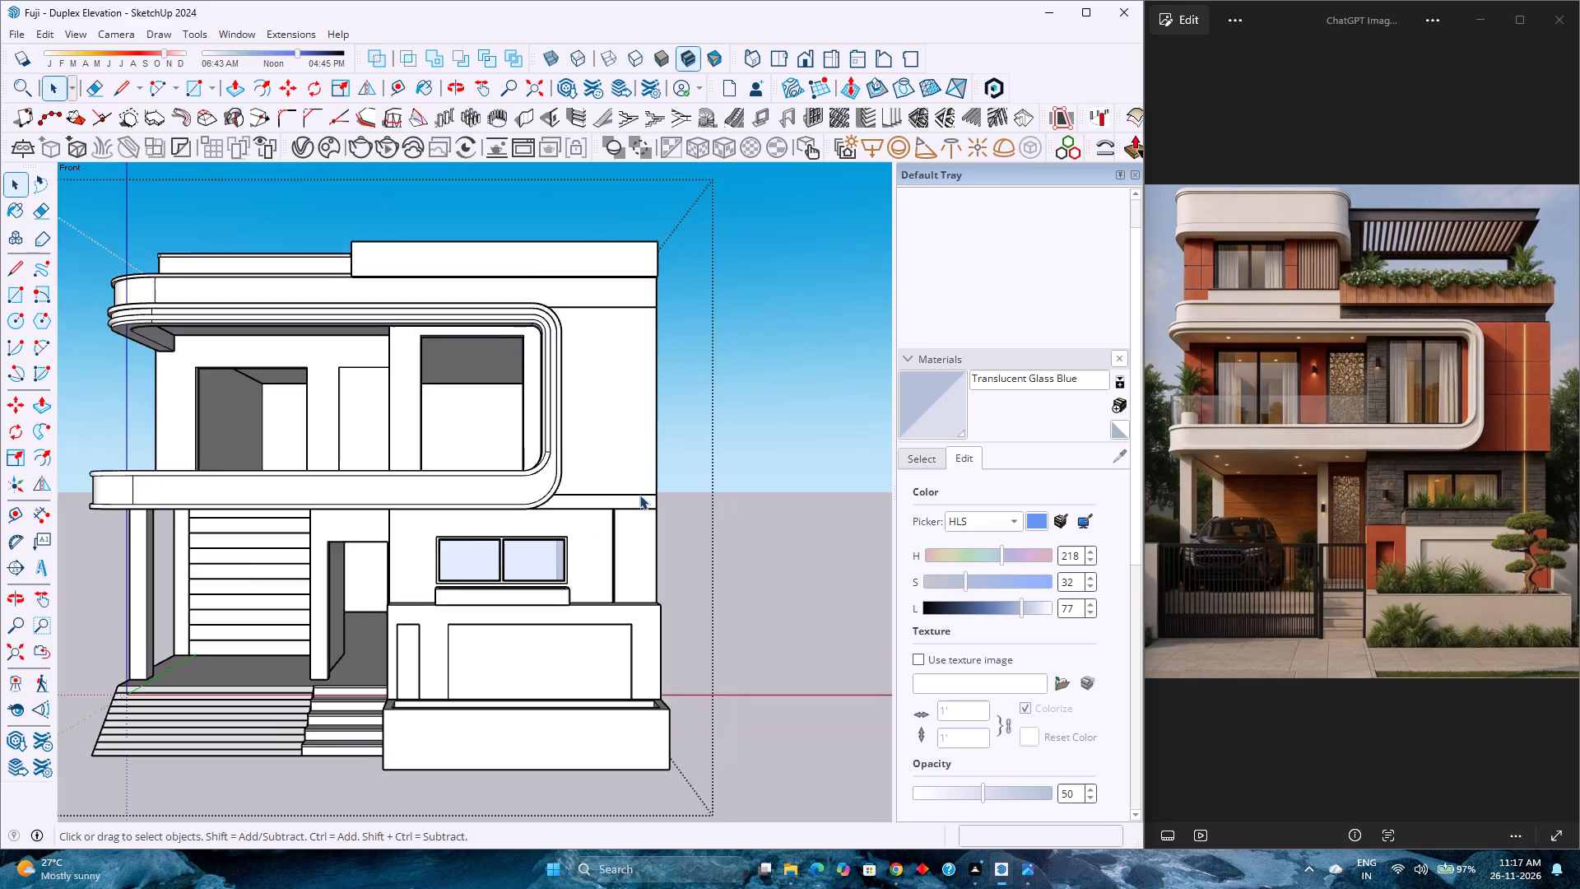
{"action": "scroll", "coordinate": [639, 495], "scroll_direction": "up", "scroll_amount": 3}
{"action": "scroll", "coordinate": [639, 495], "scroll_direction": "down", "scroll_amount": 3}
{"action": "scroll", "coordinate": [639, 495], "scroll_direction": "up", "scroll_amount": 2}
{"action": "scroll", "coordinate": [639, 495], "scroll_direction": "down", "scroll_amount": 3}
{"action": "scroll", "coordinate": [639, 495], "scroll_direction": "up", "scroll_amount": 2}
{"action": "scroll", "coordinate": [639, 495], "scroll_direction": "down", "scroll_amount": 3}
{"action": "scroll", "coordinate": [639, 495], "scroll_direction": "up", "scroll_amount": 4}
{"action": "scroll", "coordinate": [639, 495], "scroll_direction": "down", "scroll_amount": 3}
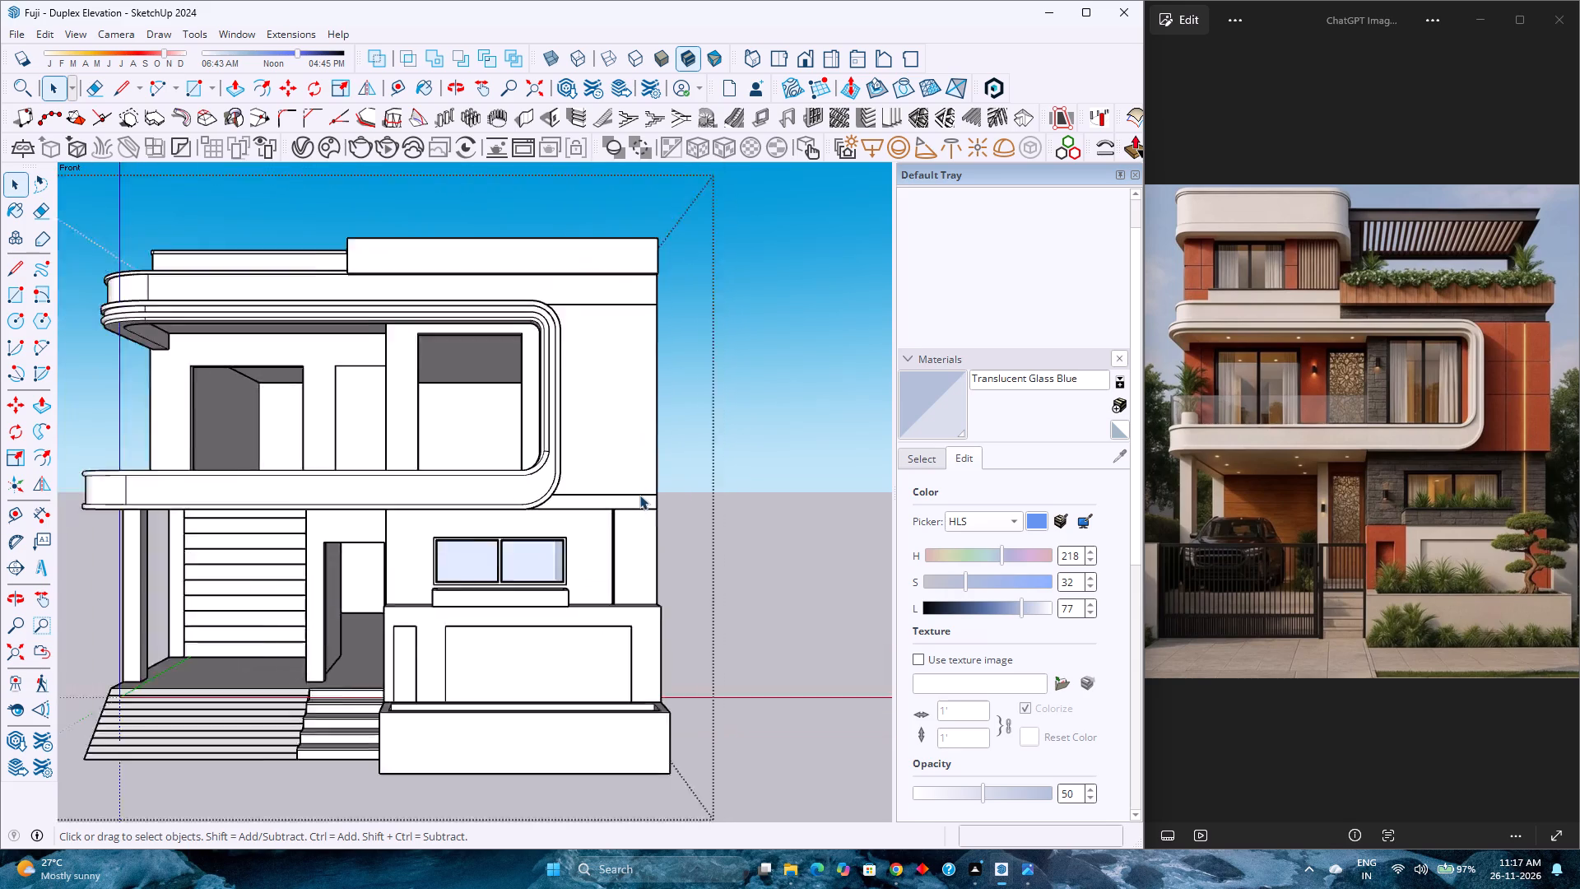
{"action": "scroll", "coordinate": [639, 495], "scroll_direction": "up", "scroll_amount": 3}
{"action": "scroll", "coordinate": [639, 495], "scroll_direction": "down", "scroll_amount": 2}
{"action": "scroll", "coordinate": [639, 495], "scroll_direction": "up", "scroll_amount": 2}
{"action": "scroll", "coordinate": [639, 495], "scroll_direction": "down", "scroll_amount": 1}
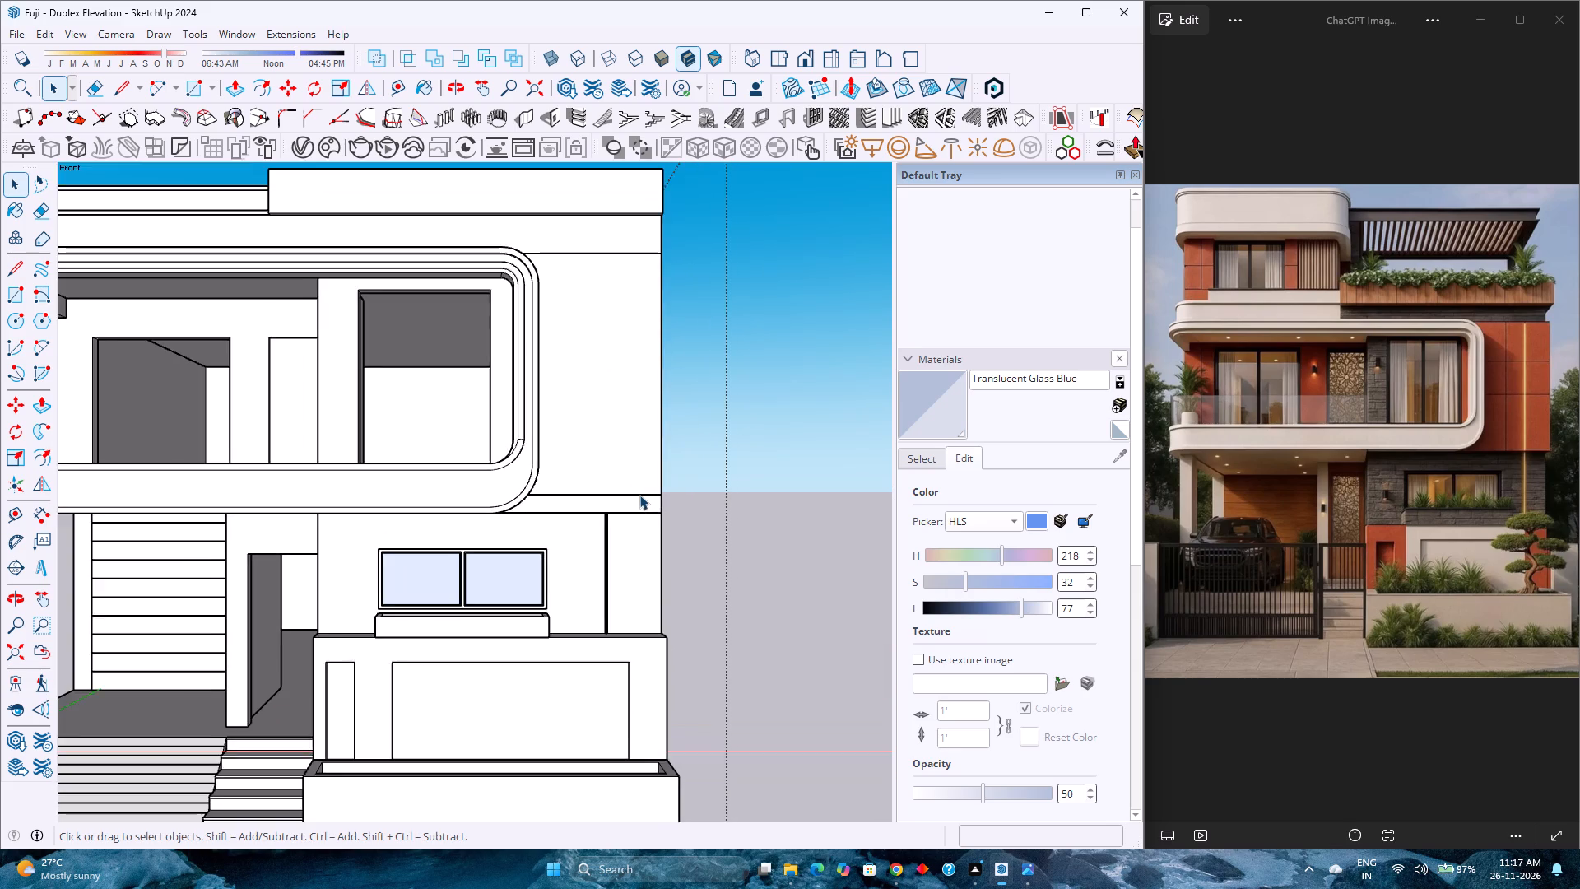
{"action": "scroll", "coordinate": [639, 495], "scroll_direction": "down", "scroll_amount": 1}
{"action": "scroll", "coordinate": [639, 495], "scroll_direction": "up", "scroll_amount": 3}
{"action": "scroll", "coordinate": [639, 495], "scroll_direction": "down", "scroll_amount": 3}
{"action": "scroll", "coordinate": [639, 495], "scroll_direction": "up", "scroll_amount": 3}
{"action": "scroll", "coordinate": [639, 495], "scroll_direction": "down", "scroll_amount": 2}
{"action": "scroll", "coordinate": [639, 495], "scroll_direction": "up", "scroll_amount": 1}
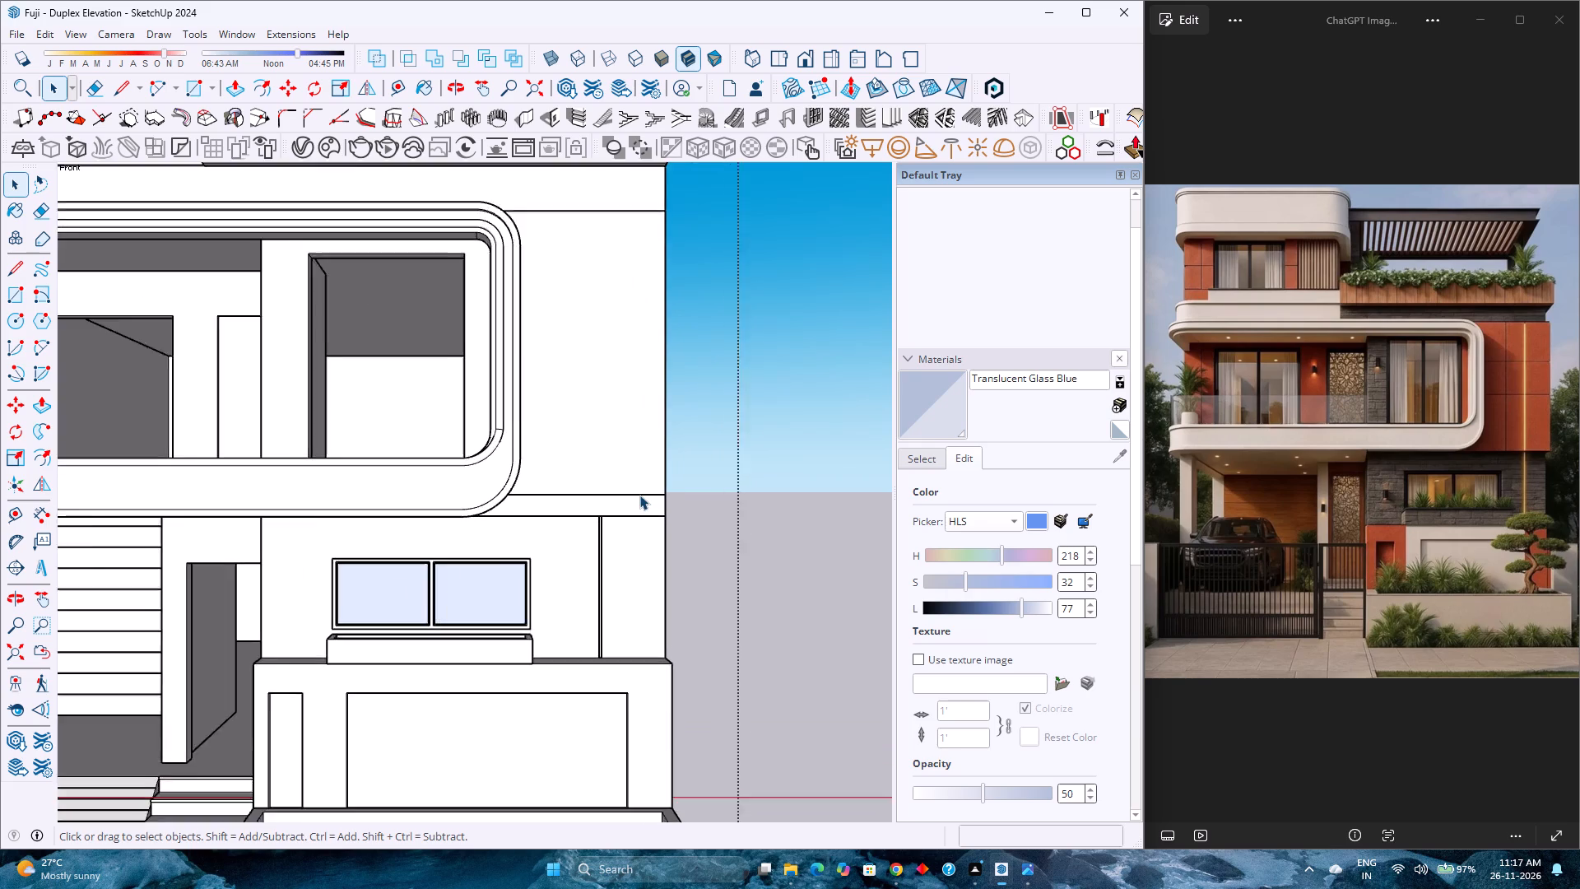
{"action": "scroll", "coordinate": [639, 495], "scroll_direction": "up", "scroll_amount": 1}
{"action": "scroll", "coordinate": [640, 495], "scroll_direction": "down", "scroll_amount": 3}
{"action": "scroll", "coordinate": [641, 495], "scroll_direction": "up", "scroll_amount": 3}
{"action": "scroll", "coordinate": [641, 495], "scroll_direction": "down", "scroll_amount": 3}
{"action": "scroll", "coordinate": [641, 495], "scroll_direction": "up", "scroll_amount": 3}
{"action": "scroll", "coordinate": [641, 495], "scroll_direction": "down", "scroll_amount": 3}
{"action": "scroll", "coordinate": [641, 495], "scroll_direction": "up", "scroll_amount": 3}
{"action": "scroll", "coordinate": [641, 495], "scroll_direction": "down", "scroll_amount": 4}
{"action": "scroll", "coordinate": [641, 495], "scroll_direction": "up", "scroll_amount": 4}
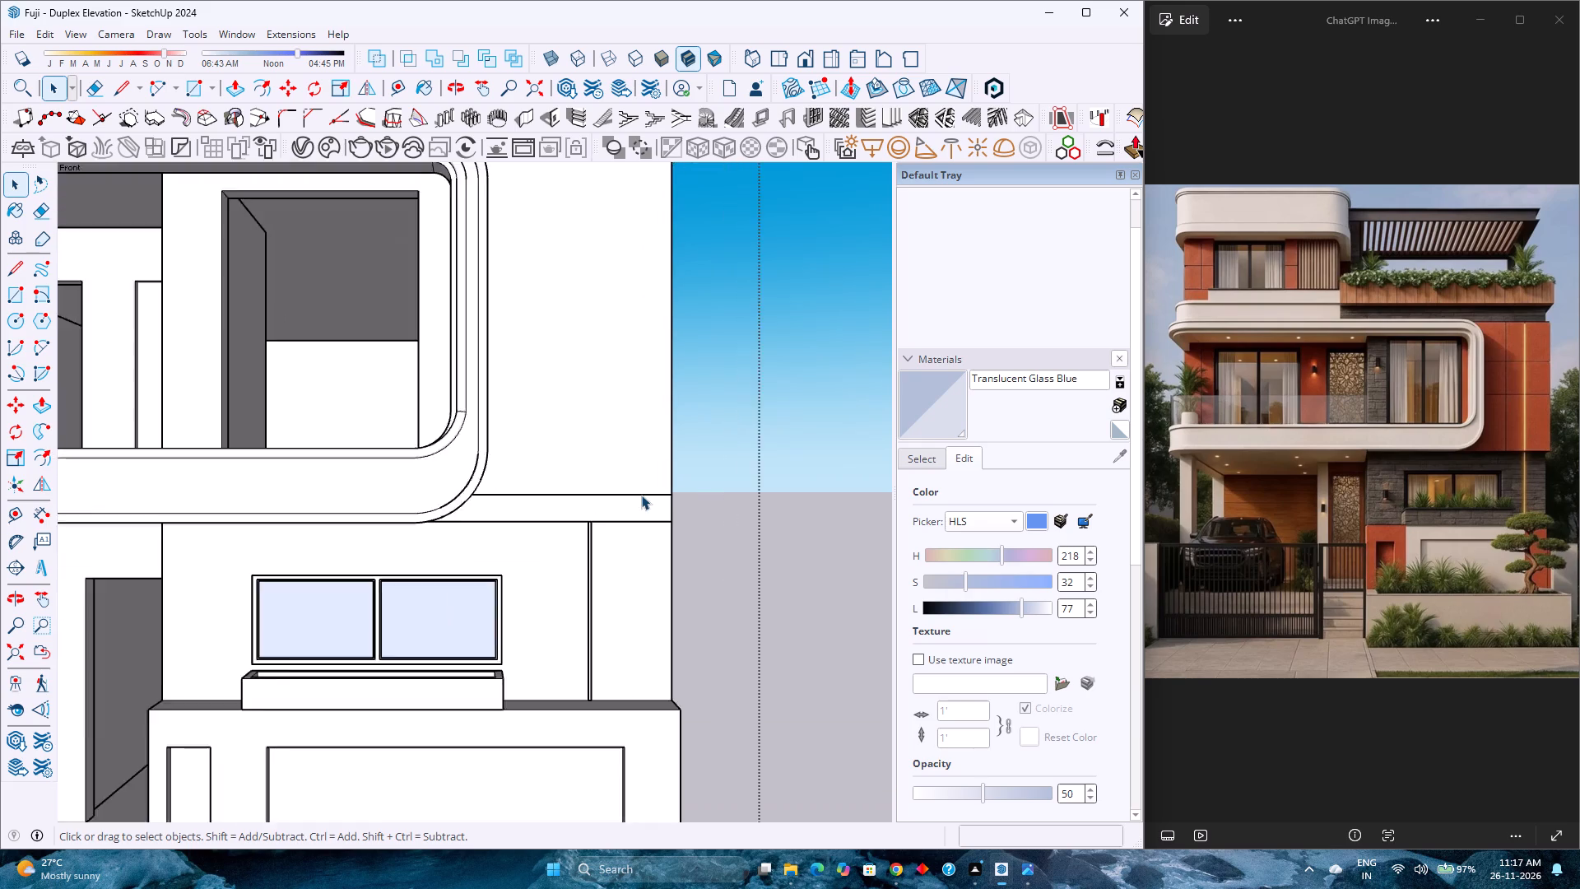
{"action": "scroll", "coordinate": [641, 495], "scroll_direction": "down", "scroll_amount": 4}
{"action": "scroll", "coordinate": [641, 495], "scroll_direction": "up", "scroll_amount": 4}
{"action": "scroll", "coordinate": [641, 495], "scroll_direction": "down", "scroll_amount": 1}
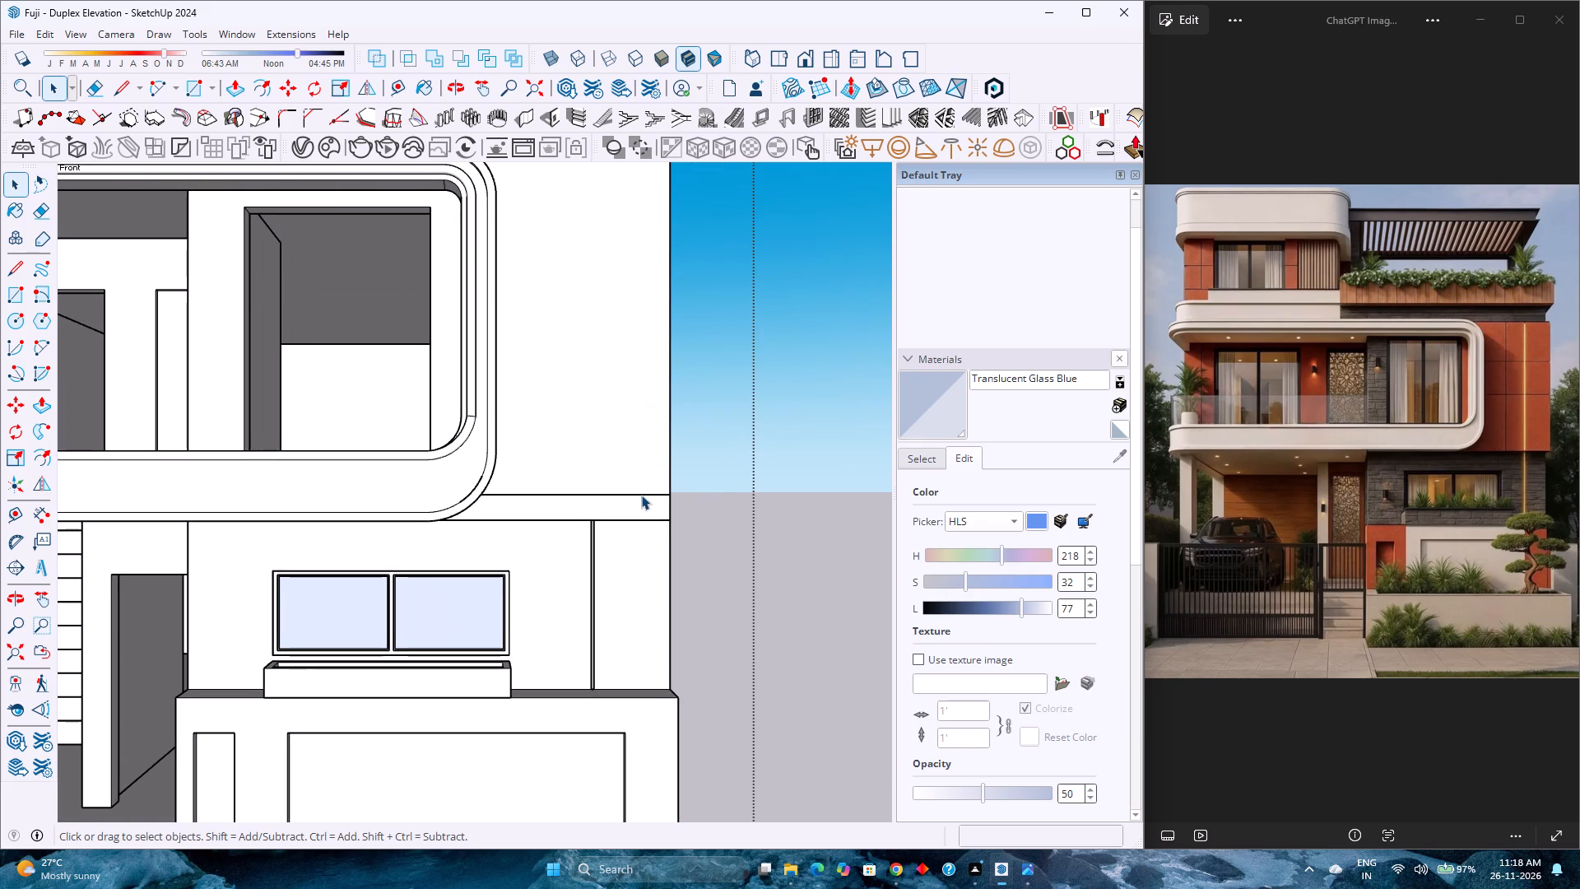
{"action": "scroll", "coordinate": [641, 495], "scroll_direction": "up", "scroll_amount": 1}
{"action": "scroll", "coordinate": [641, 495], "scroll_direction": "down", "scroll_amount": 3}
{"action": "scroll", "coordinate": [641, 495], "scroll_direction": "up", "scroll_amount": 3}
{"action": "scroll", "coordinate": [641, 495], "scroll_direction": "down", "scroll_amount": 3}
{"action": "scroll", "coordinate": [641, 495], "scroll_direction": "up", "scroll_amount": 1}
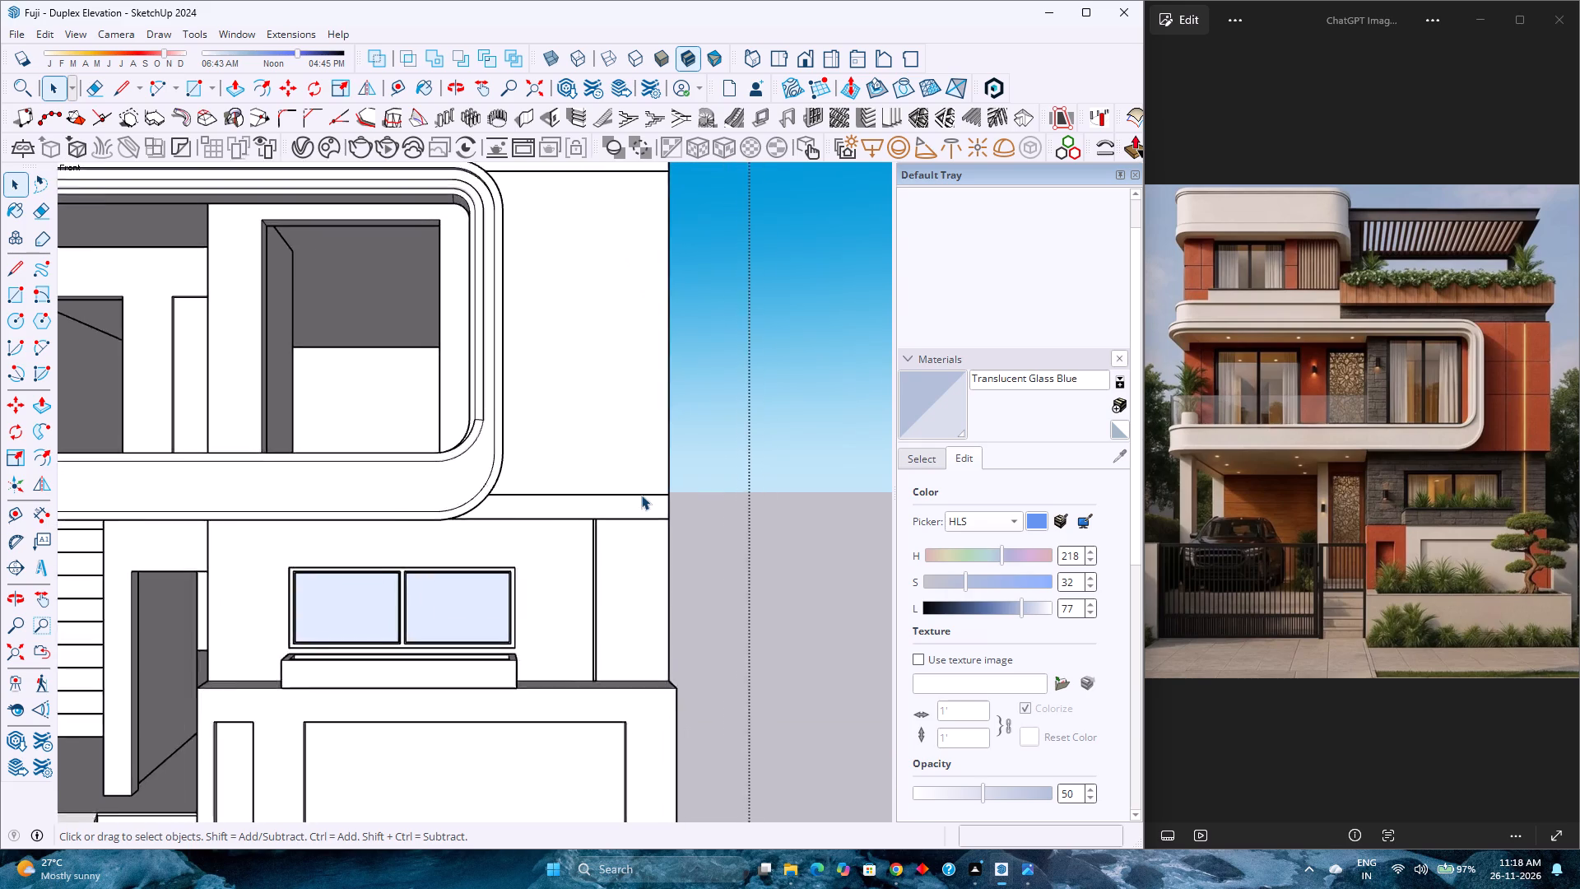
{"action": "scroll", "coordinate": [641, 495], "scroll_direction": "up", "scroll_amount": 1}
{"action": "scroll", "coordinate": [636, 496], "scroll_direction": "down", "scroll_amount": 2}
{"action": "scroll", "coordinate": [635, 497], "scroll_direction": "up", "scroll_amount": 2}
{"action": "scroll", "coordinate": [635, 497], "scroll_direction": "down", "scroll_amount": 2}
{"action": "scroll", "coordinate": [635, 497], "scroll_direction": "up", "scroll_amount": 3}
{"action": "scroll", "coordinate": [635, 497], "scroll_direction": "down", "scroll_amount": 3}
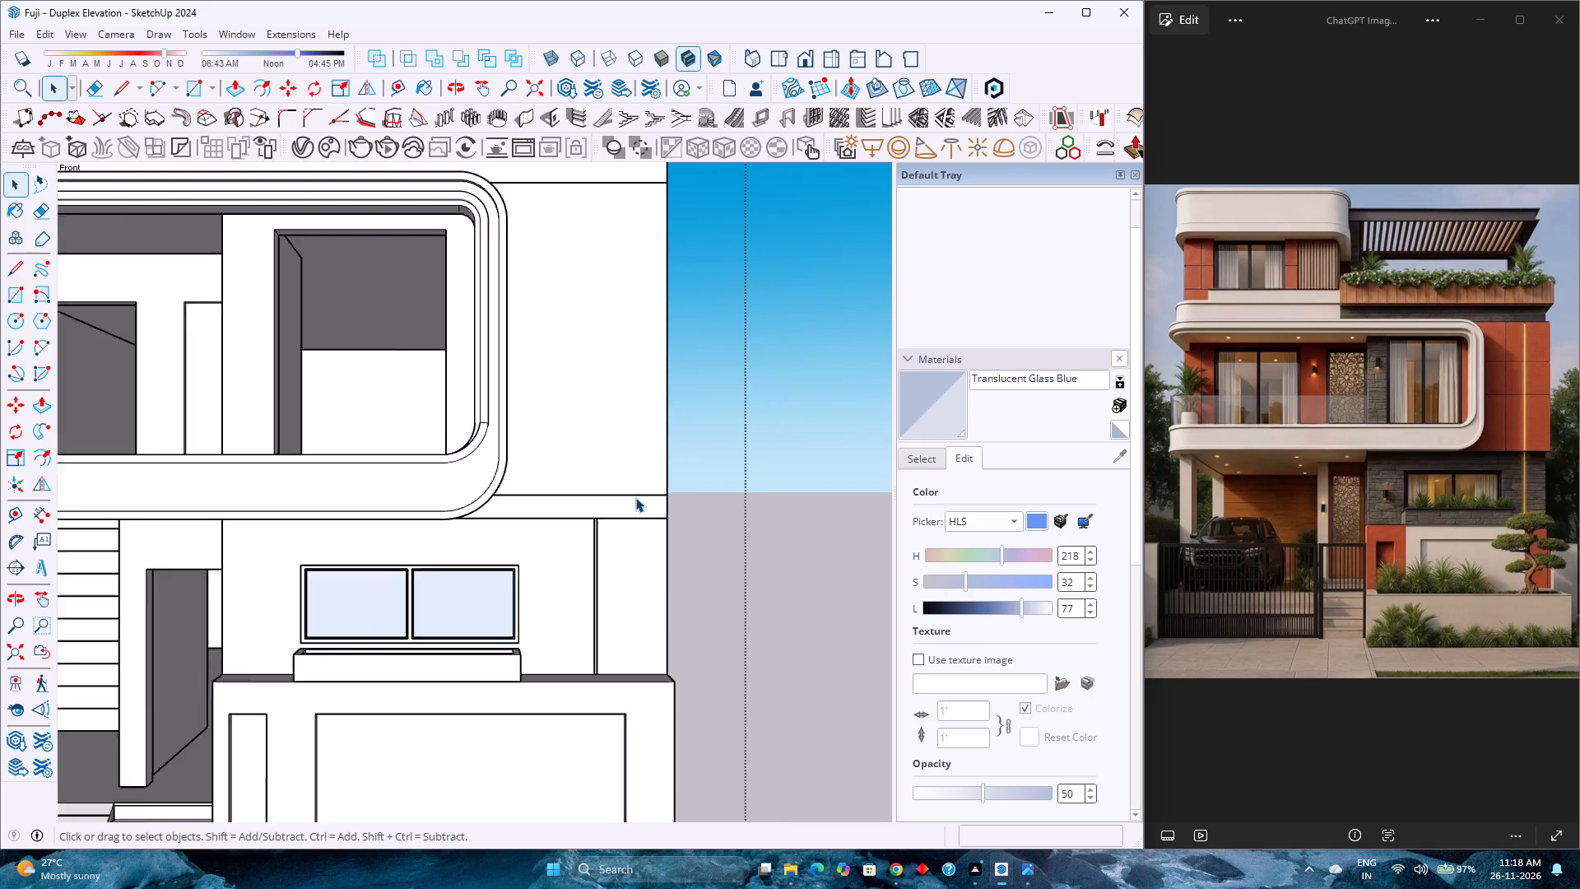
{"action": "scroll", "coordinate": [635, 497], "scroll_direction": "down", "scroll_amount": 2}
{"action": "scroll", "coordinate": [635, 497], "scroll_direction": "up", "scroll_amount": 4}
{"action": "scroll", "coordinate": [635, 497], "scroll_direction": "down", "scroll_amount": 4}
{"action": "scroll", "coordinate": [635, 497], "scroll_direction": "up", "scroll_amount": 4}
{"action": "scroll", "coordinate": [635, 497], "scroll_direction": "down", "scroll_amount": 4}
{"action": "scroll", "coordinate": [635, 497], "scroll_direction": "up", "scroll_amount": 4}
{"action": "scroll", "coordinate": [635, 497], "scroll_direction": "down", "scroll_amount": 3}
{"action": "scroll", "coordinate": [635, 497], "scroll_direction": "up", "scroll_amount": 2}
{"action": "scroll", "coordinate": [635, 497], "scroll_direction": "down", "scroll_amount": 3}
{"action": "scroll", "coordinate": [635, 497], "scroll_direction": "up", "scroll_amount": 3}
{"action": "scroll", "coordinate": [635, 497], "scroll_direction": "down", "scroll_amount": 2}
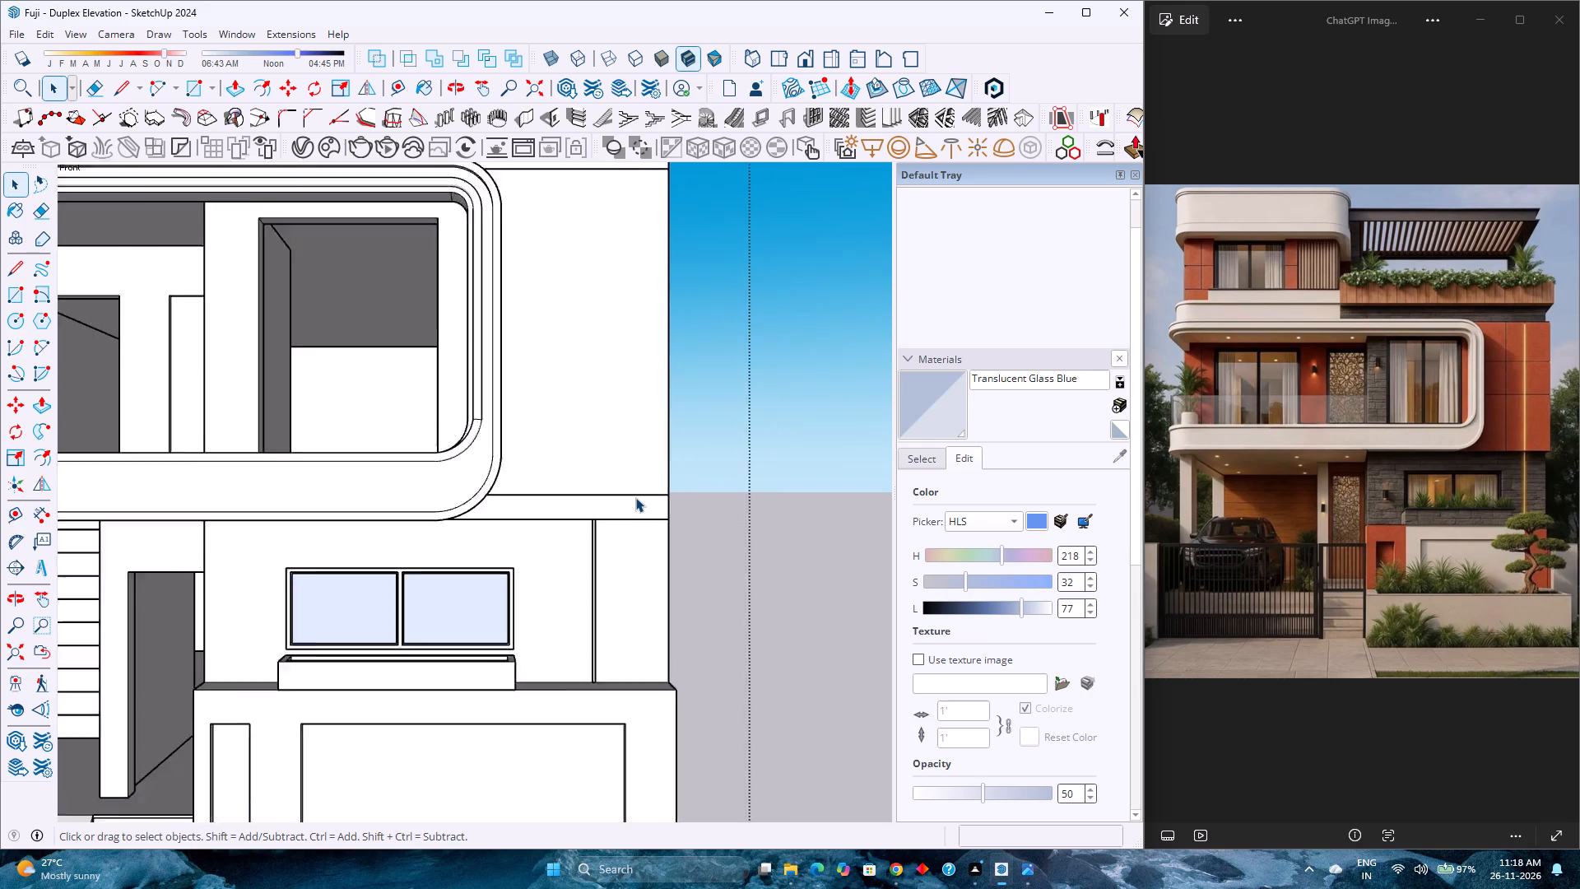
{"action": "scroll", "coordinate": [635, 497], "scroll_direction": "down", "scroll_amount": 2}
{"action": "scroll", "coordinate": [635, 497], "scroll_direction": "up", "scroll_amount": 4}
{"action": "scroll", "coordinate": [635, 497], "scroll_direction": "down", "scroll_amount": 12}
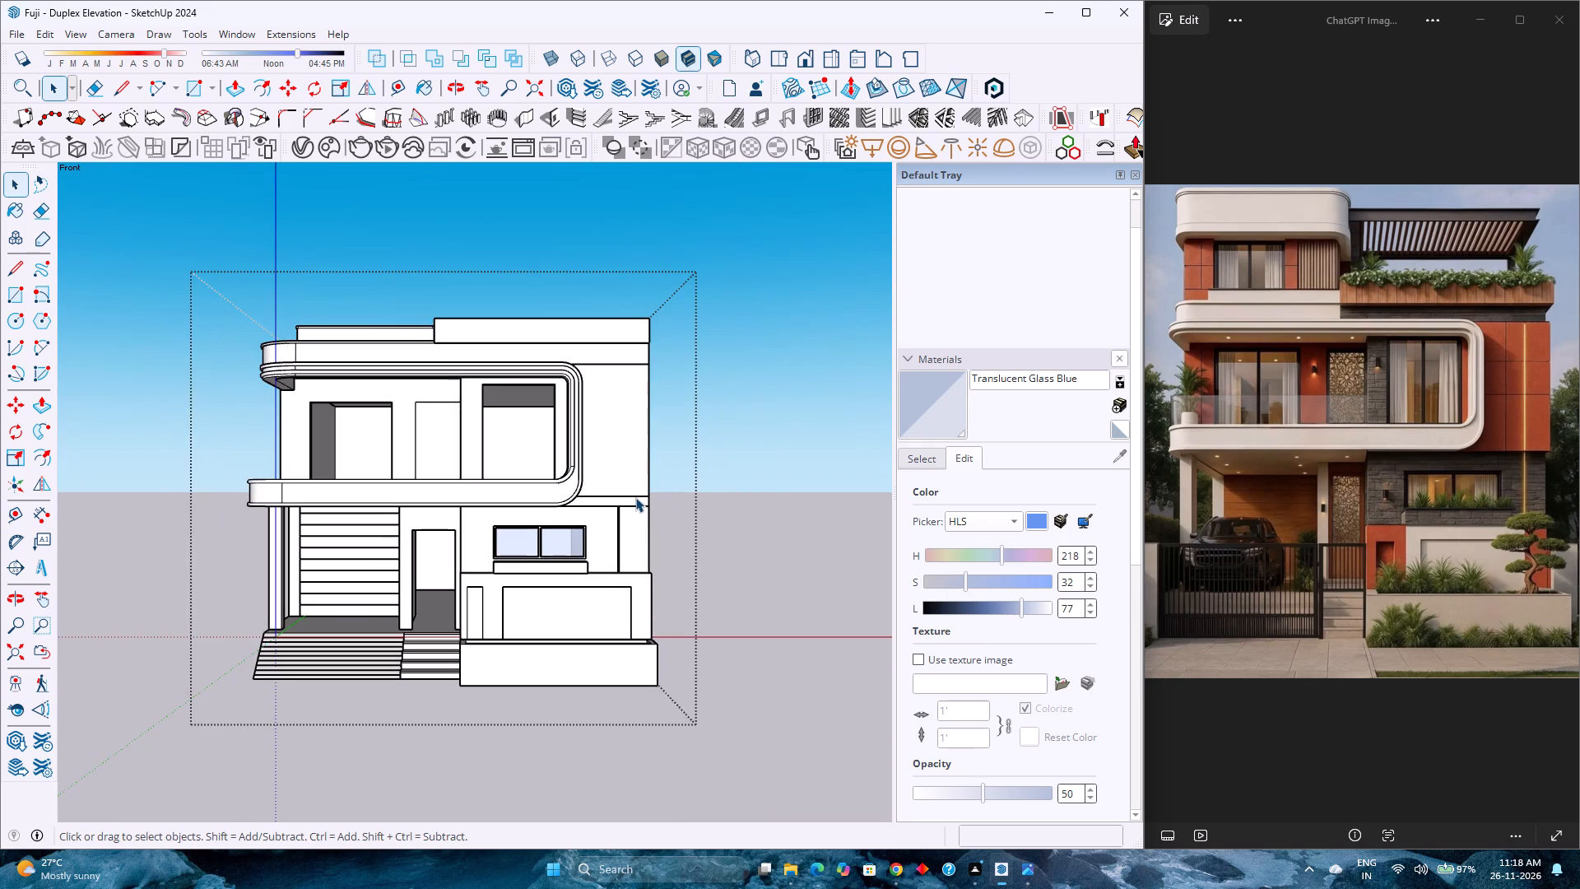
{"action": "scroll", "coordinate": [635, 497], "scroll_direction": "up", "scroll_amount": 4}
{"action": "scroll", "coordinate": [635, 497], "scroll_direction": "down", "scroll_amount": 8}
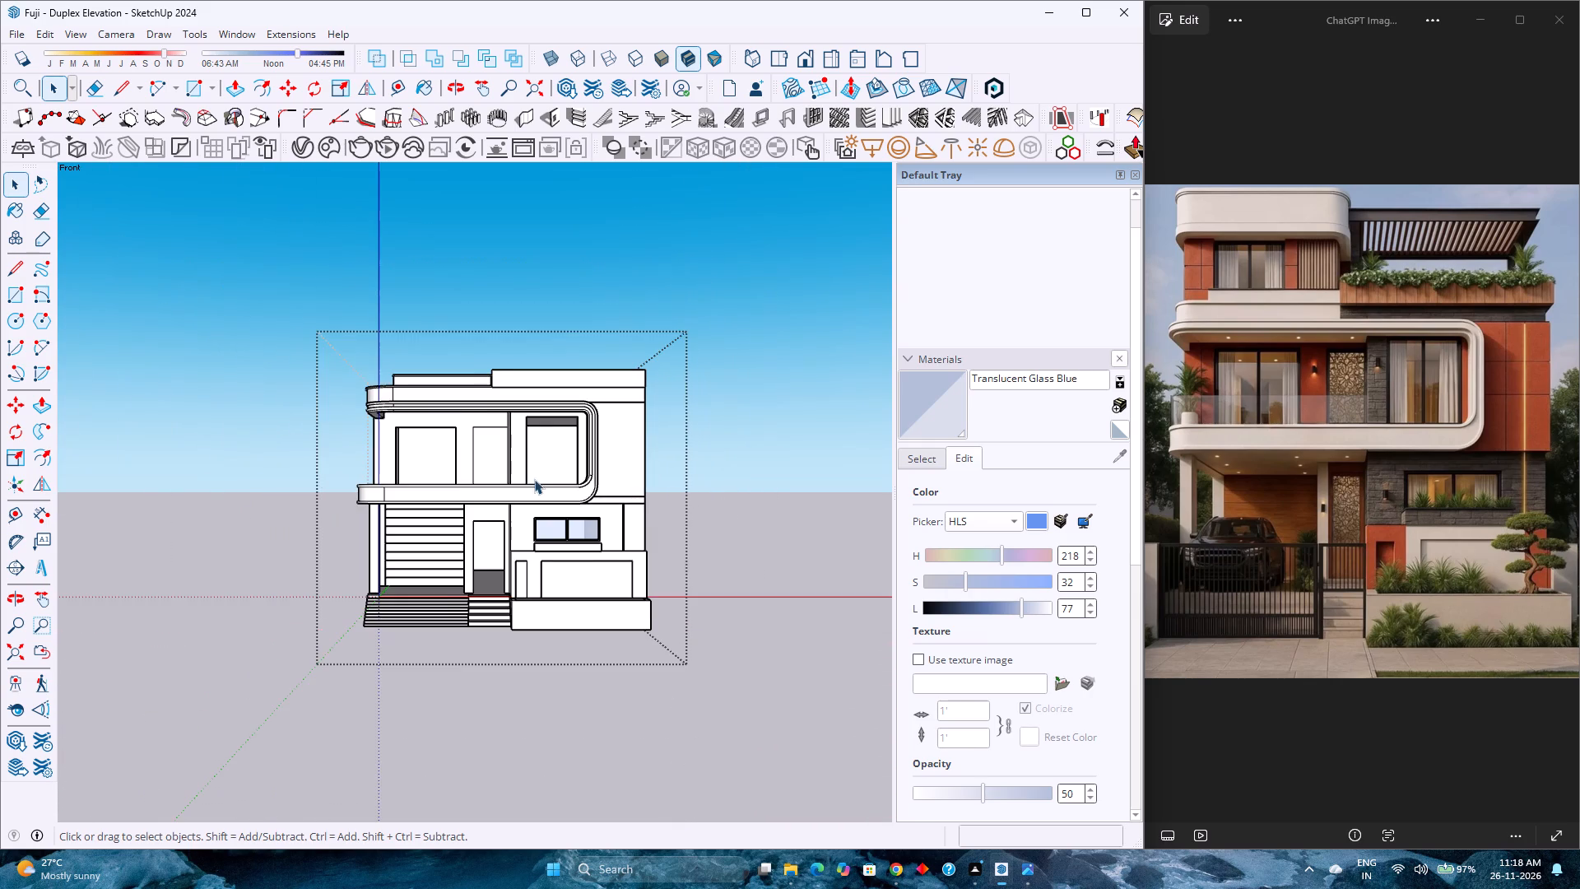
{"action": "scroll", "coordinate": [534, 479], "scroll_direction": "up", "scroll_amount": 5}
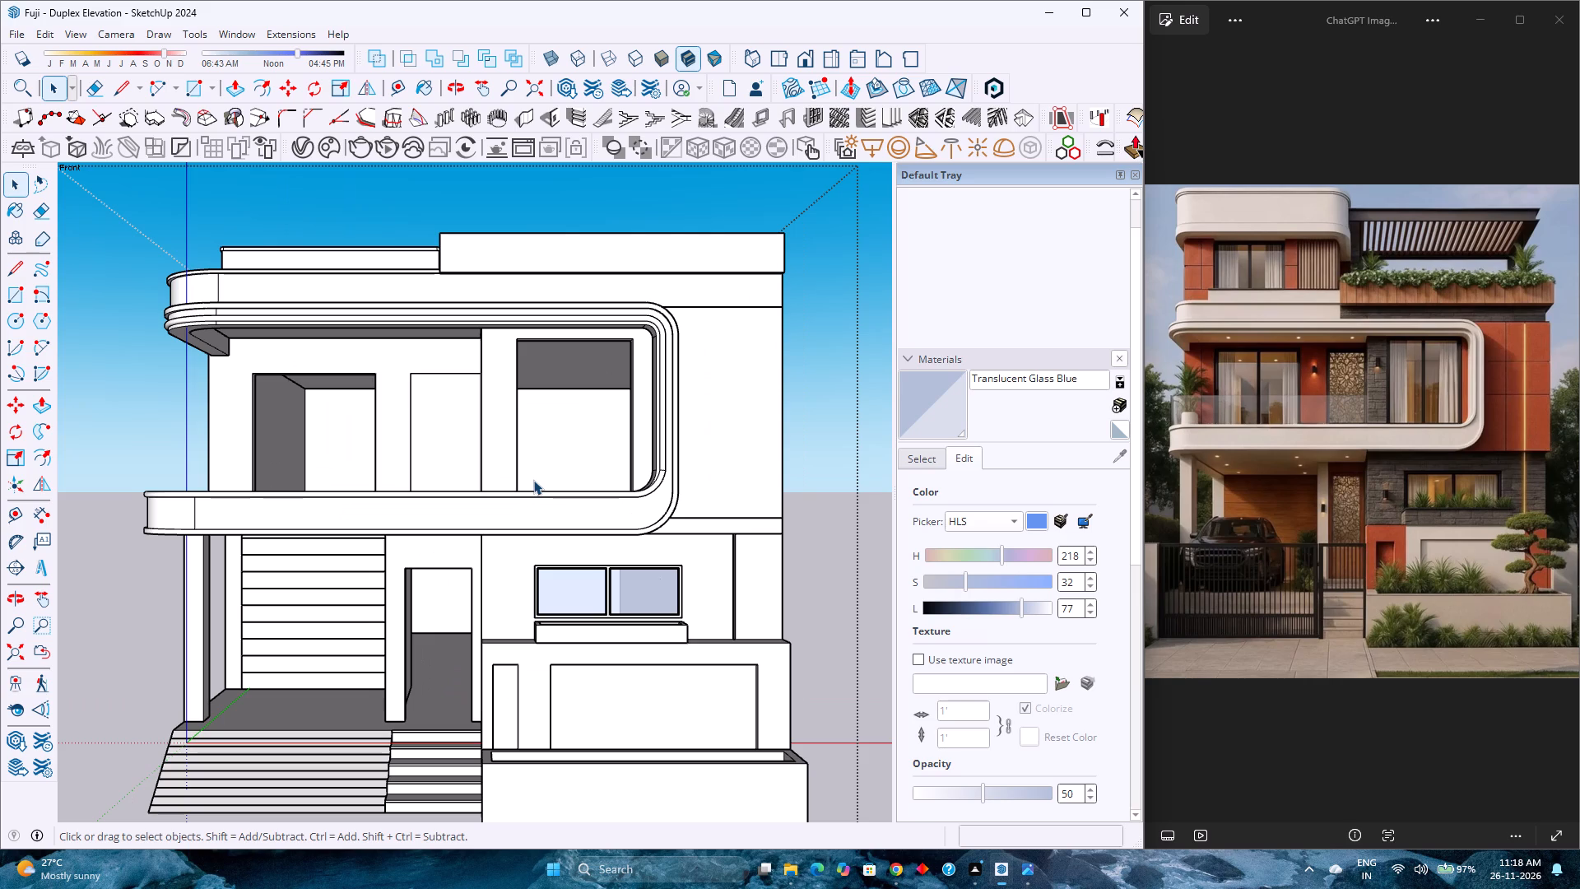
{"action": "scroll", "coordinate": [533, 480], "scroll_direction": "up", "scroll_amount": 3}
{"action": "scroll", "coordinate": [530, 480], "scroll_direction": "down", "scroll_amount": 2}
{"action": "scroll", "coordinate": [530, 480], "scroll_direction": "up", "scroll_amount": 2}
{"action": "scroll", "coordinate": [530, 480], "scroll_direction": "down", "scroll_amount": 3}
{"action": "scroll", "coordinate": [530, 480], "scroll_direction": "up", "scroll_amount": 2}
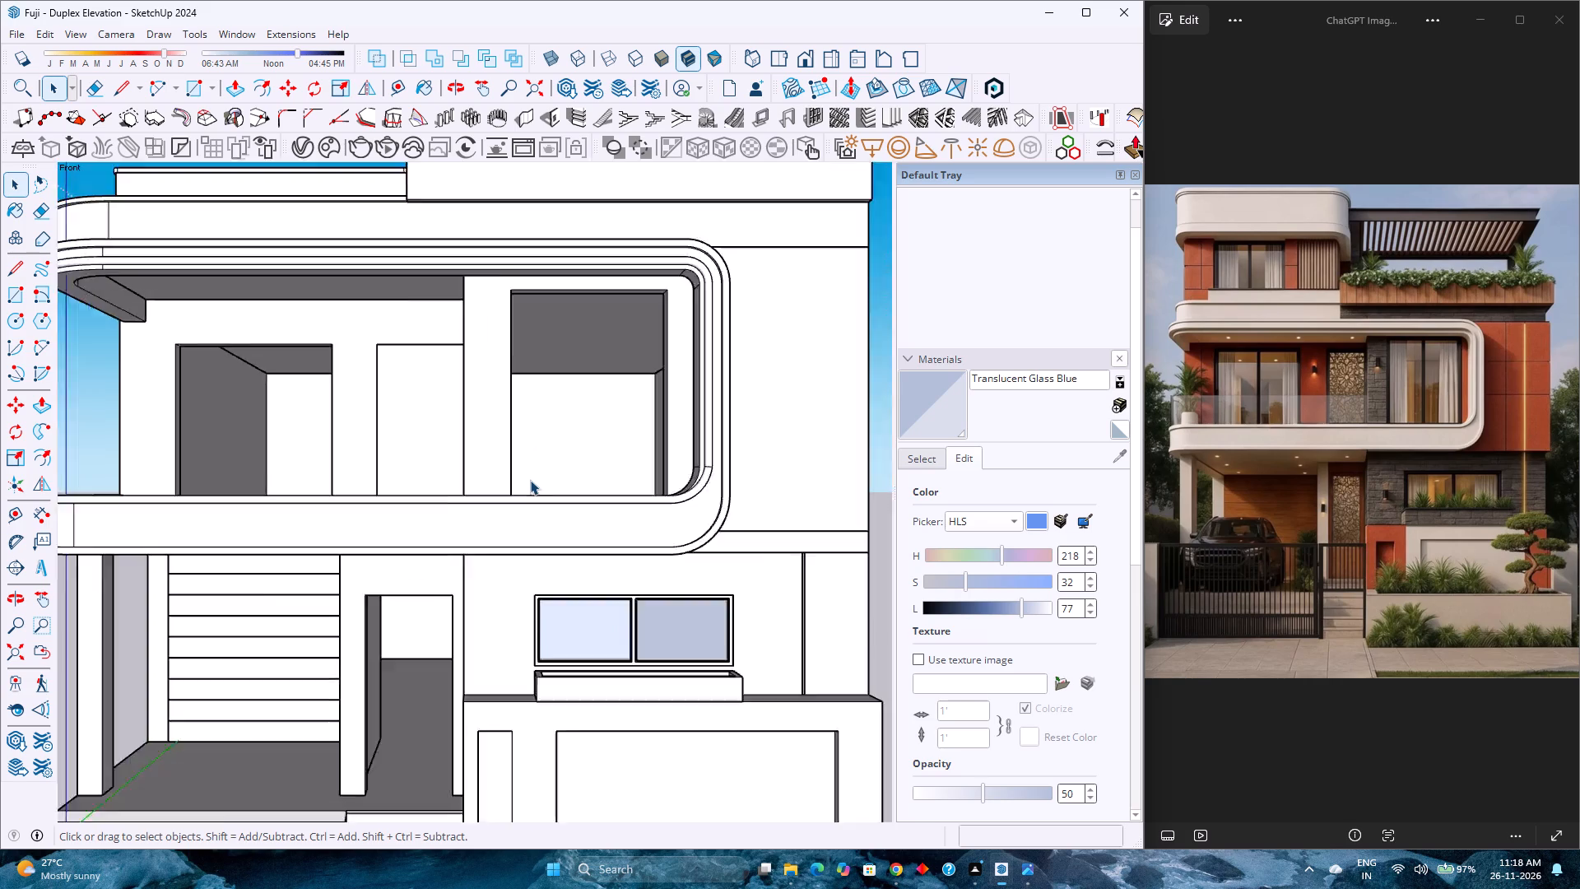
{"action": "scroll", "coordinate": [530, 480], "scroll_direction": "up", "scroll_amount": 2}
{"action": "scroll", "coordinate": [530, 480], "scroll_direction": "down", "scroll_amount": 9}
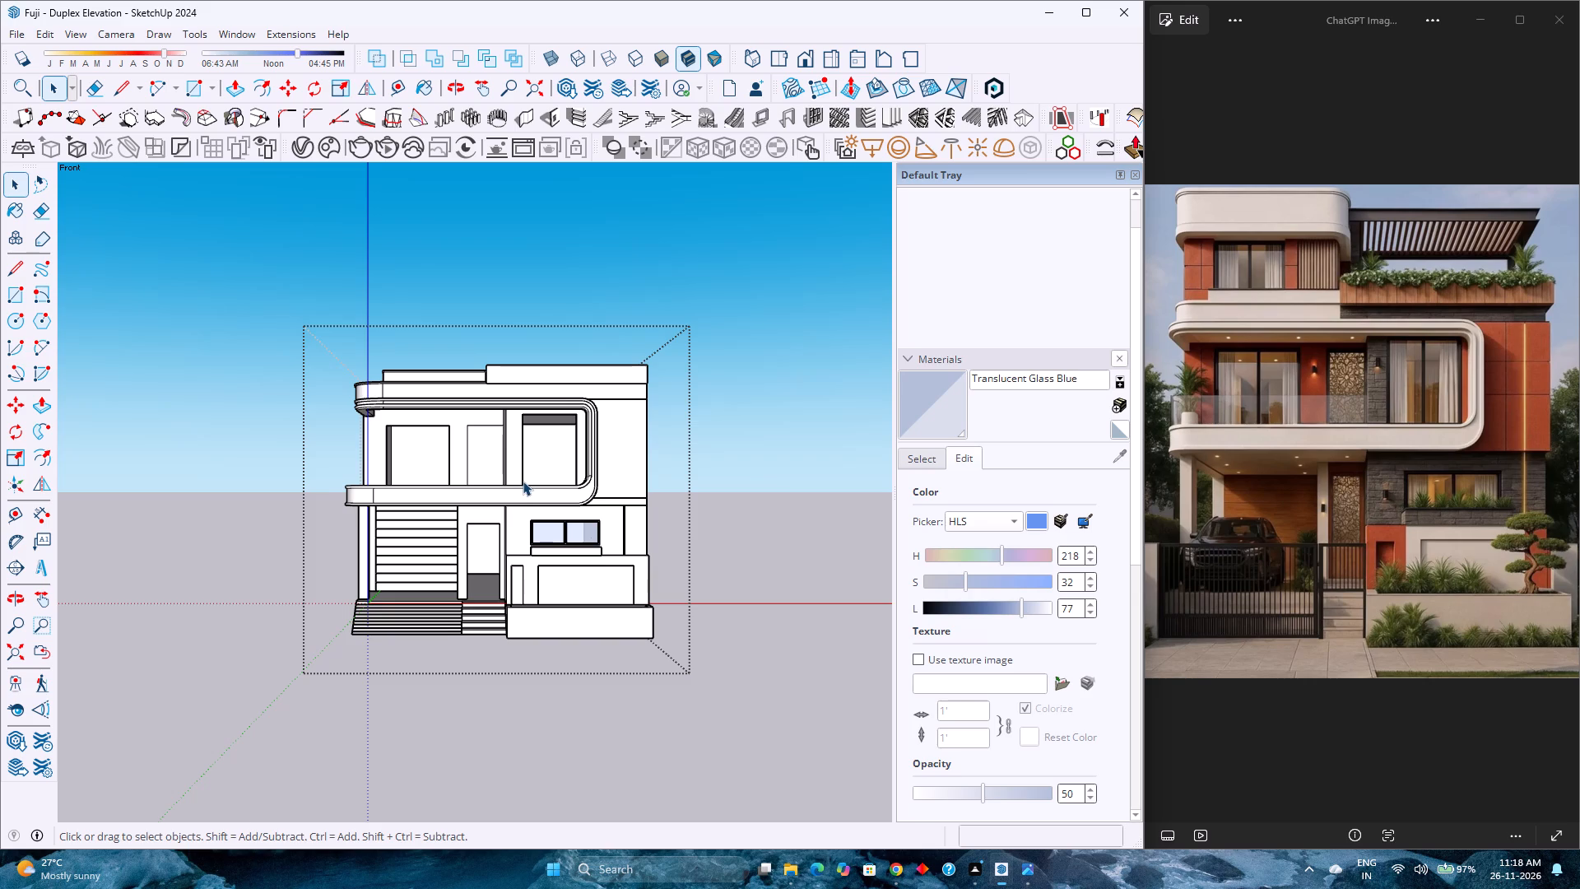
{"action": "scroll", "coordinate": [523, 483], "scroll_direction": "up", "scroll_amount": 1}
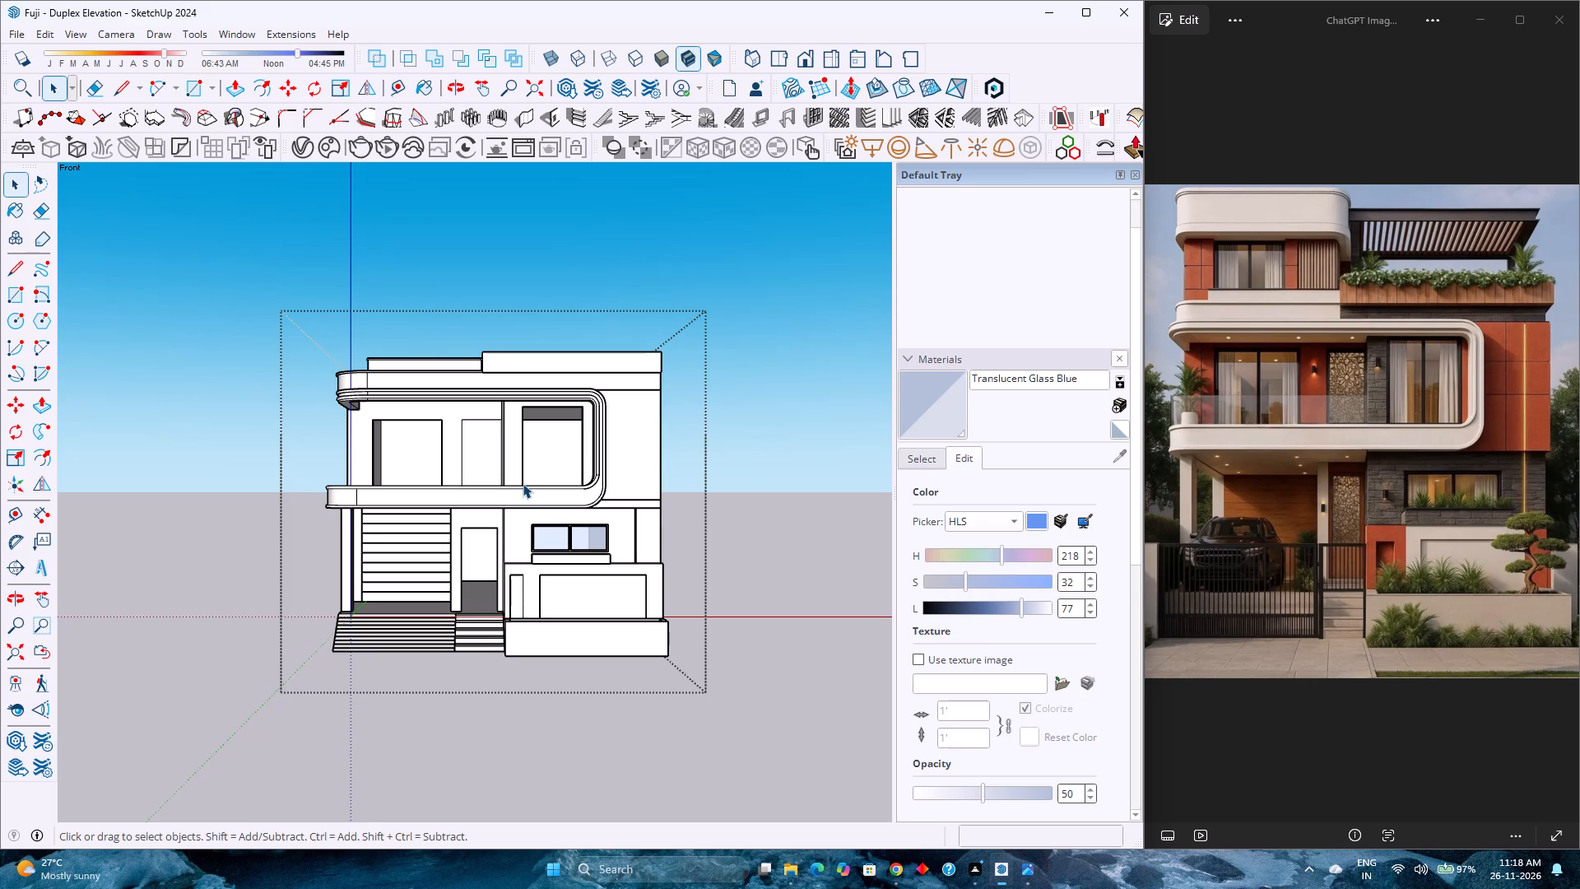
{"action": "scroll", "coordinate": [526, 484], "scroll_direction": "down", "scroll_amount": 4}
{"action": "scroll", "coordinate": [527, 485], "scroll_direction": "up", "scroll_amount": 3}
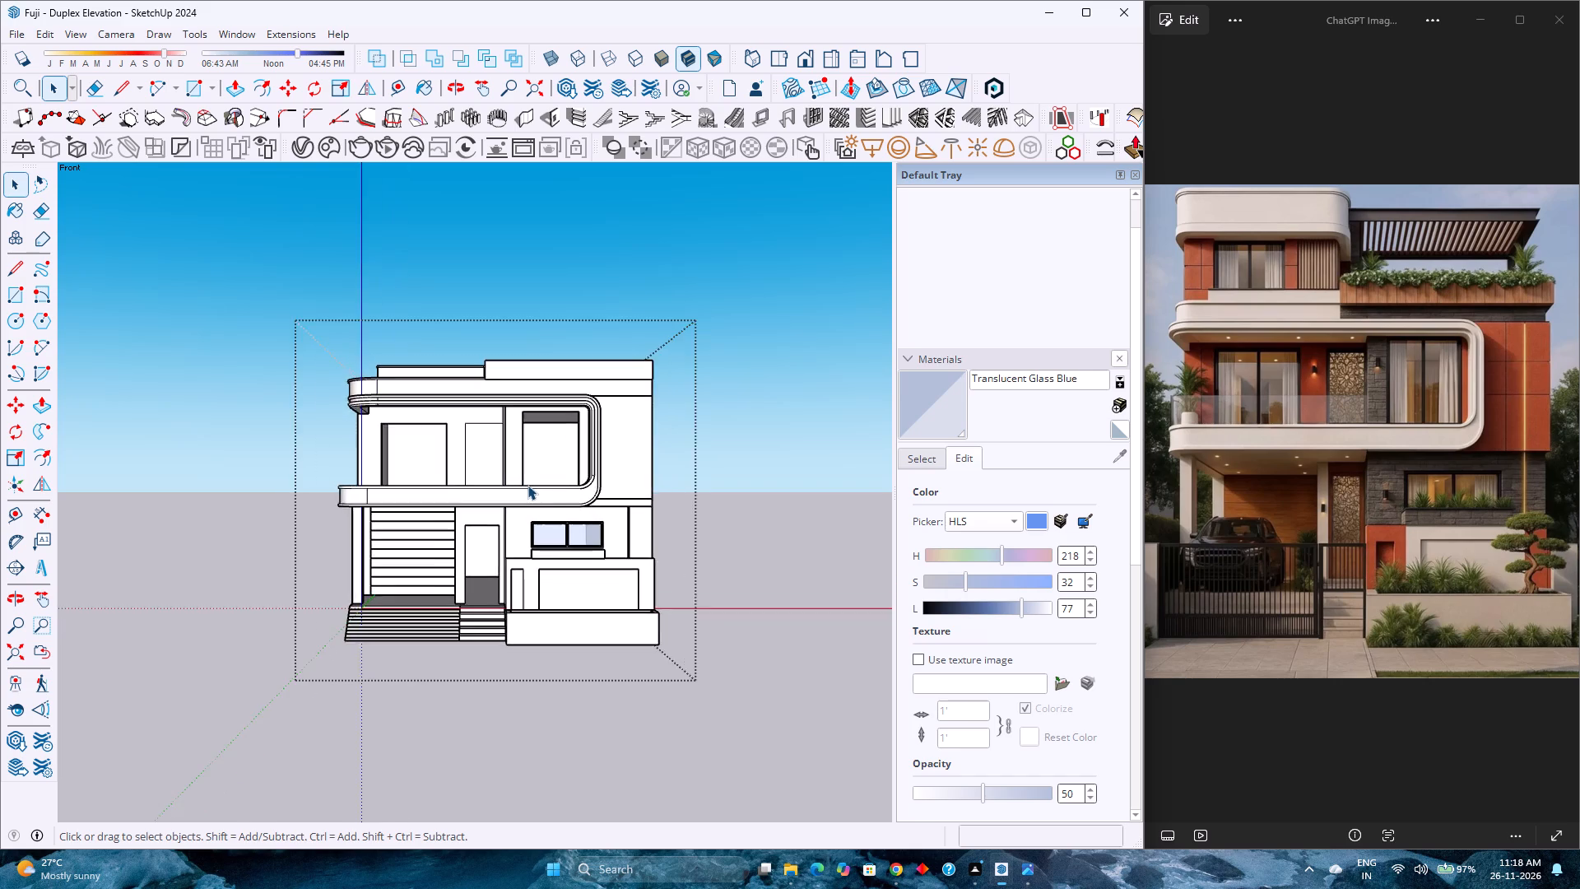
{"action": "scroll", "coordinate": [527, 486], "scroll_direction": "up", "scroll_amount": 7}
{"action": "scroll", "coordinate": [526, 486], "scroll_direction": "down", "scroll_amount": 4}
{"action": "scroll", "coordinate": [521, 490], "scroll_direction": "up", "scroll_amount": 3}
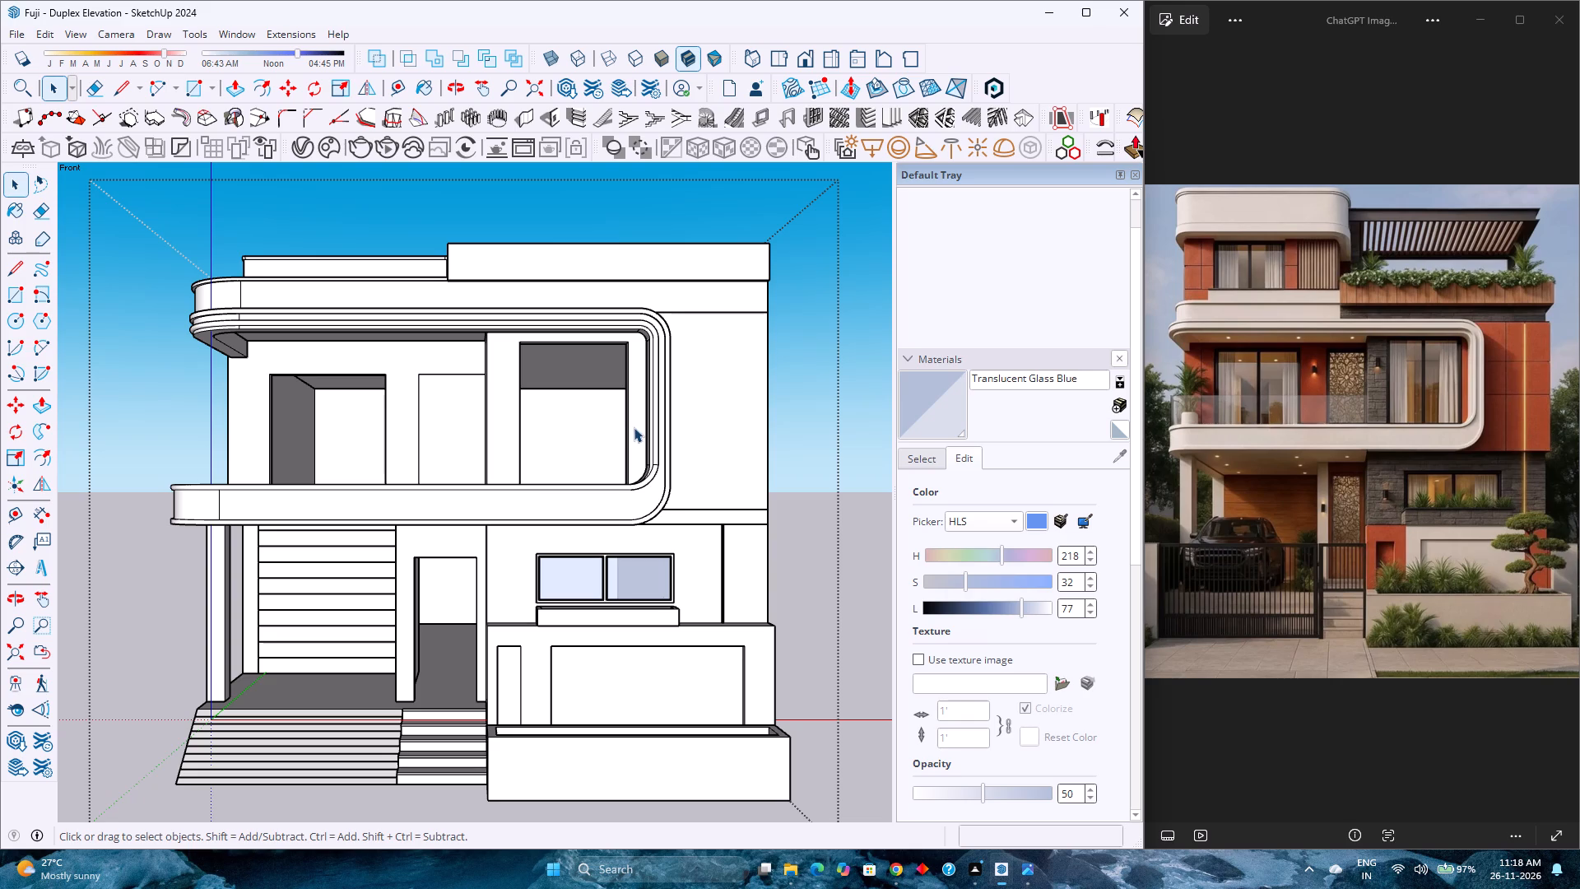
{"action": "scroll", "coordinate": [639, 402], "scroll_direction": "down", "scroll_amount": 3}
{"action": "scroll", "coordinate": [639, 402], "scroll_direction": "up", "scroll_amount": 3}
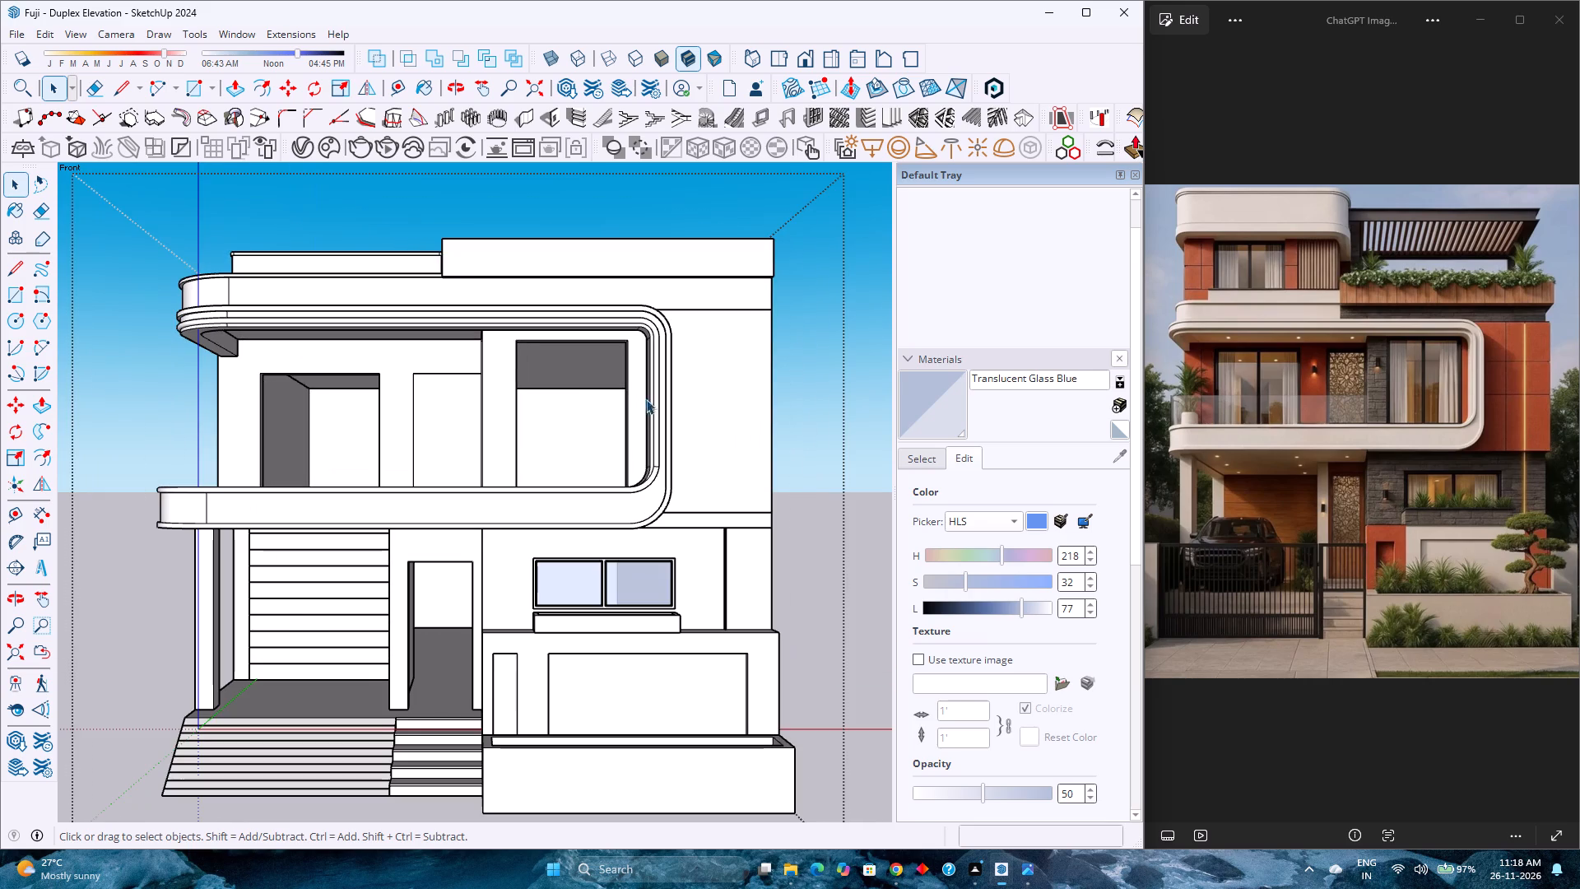
Examine the roof slab, front parapet and planter from above, moving from the front around to the rear side.
{"action": "scroll", "coordinate": [648, 404], "scroll_direction": "up", "scroll_amount": 4}
{"action": "middle_click_drag", "start_coordinate": [651, 439], "coordinate": [705, 497]}
{"action": "scroll", "coordinate": [644, 488], "scroll_direction": "down", "scroll_amount": 4}
{"action": "scroll", "coordinate": [644, 487], "scroll_direction": "up", "scroll_amount": 4}
{"action": "scroll", "coordinate": [644, 487], "scroll_direction": "down", "scroll_amount": 4}
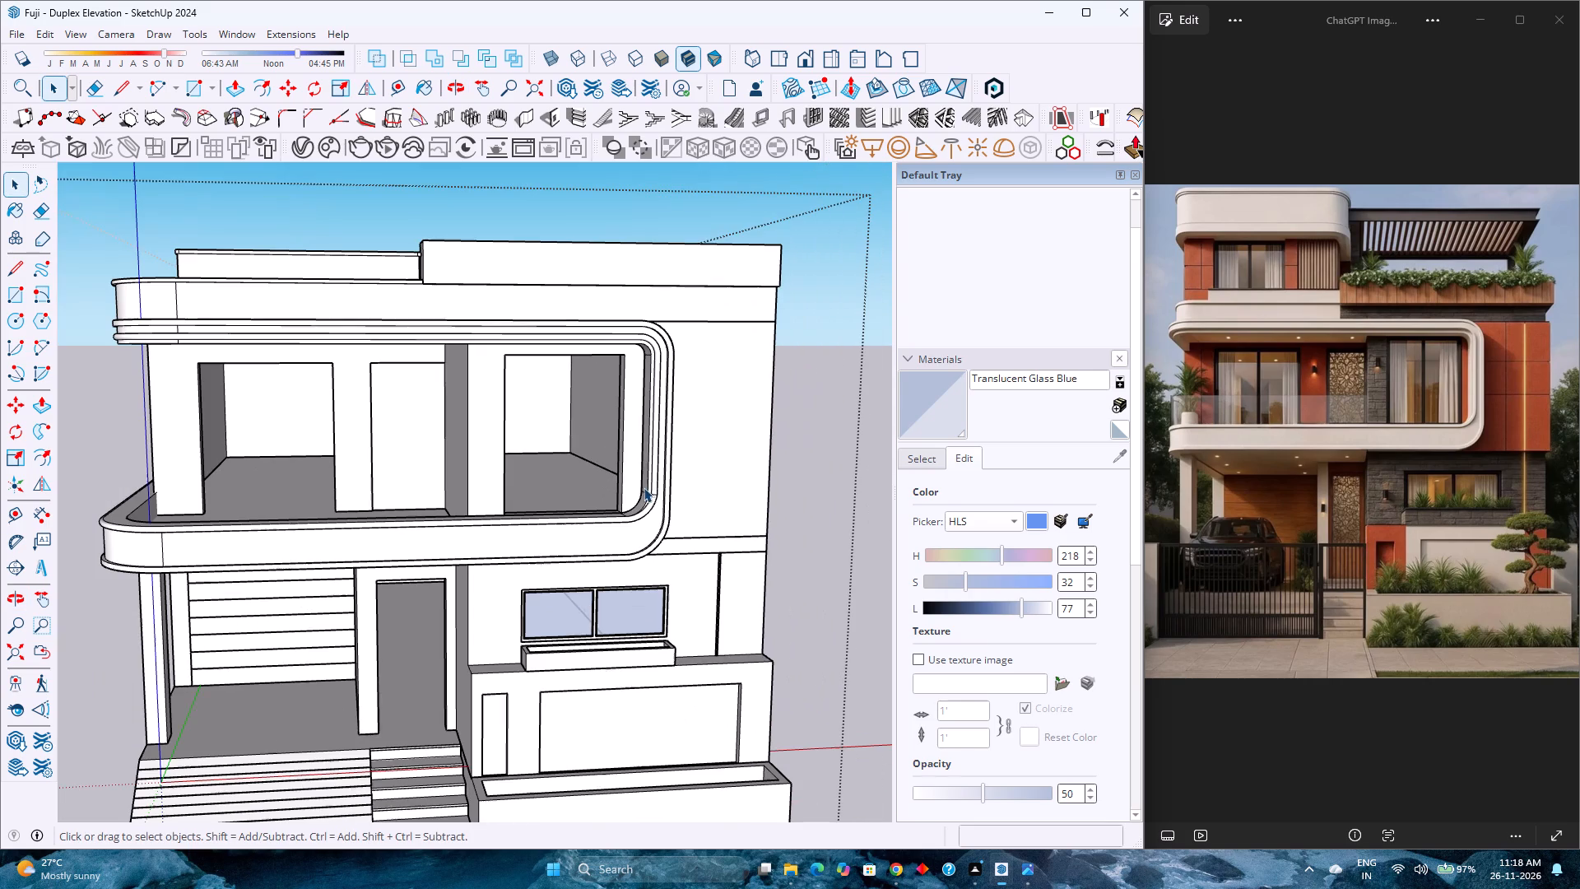
{"action": "scroll", "coordinate": [444, 442], "scroll_direction": "down", "scroll_amount": 5}
{"action": "middle_click_drag", "start_coordinate": [467, 455], "coordinate": [551, 654]}
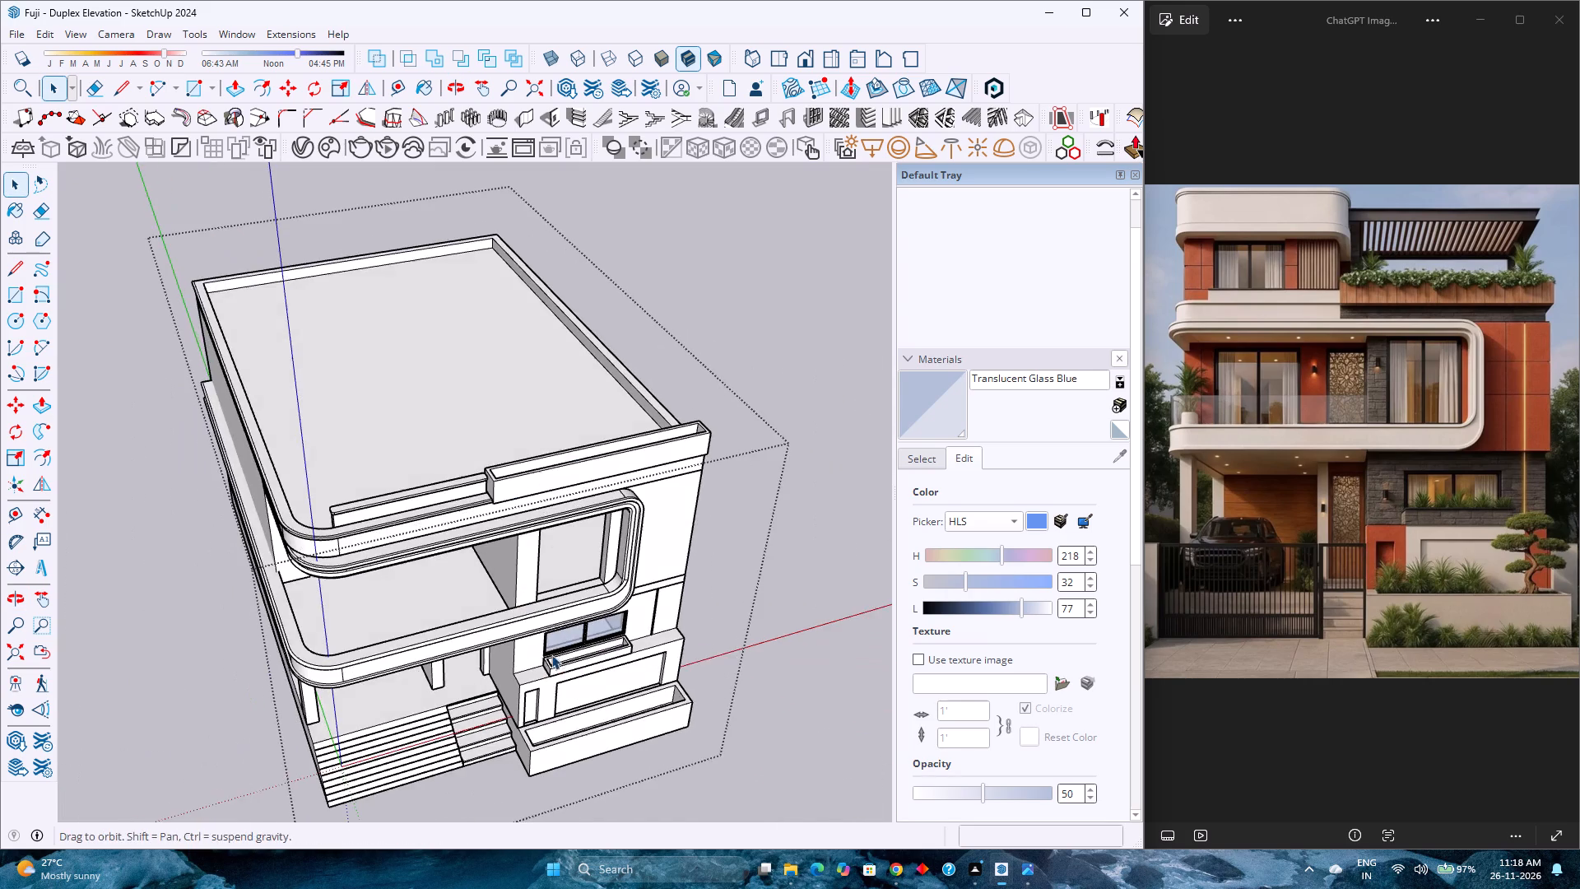
{"action": "middle_click_drag", "start_coordinate": [551, 654], "coordinate": [562, 669]}
{"action": "scroll", "coordinate": [464, 530], "scroll_direction": "down", "scroll_amount": 3}
{"action": "scroll", "coordinate": [463, 546], "scroll_direction": "up", "scroll_amount": 4}
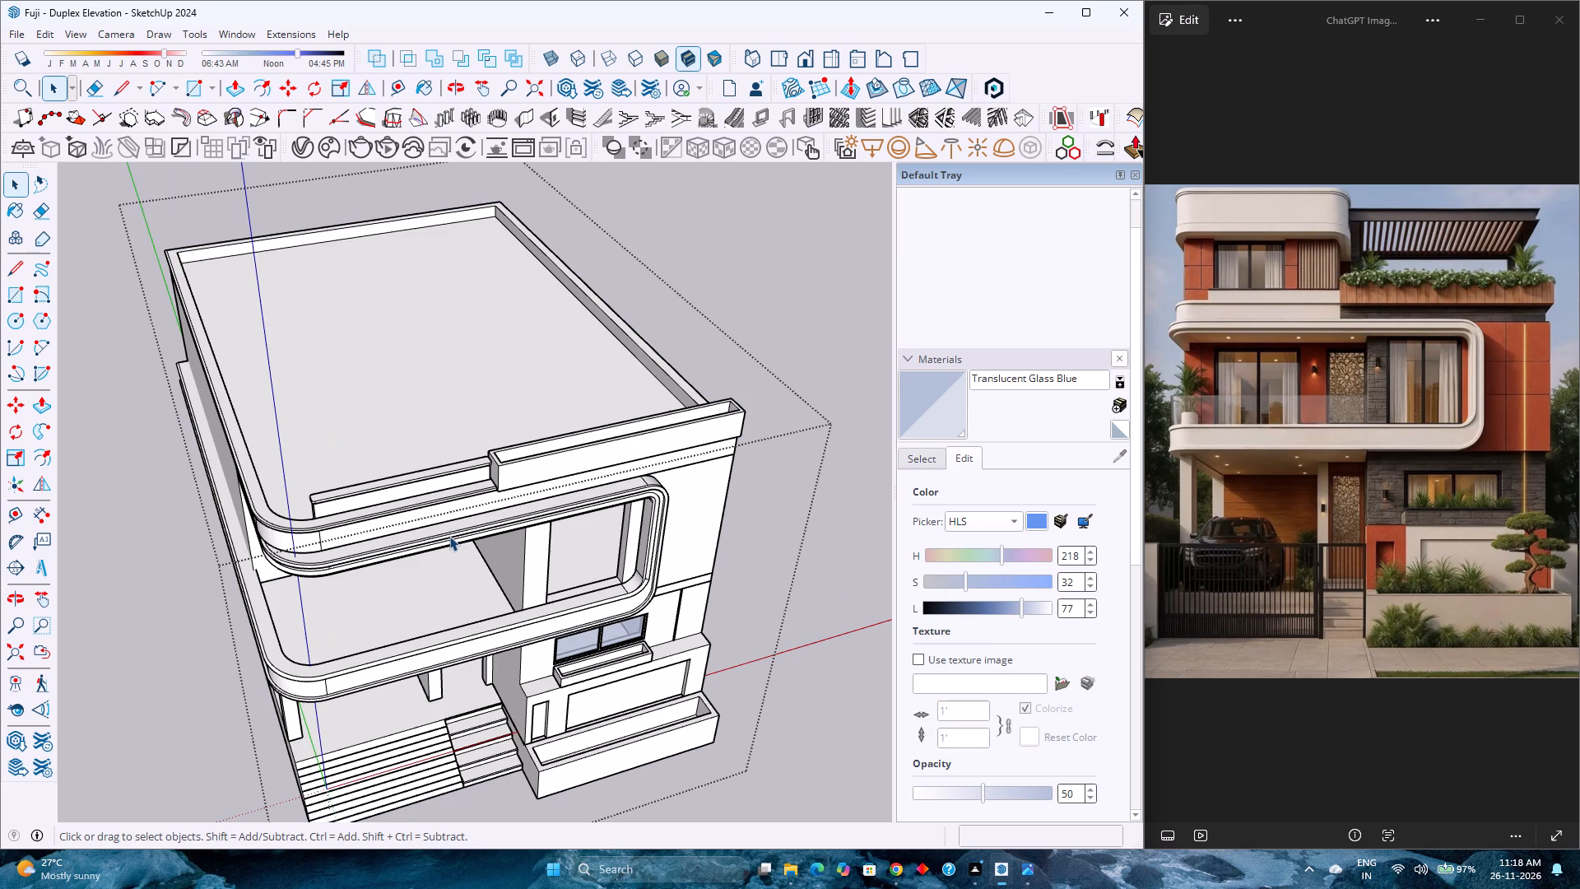
{"action": "scroll", "coordinate": [467, 356], "scroll_direction": "down", "scroll_amount": 4}
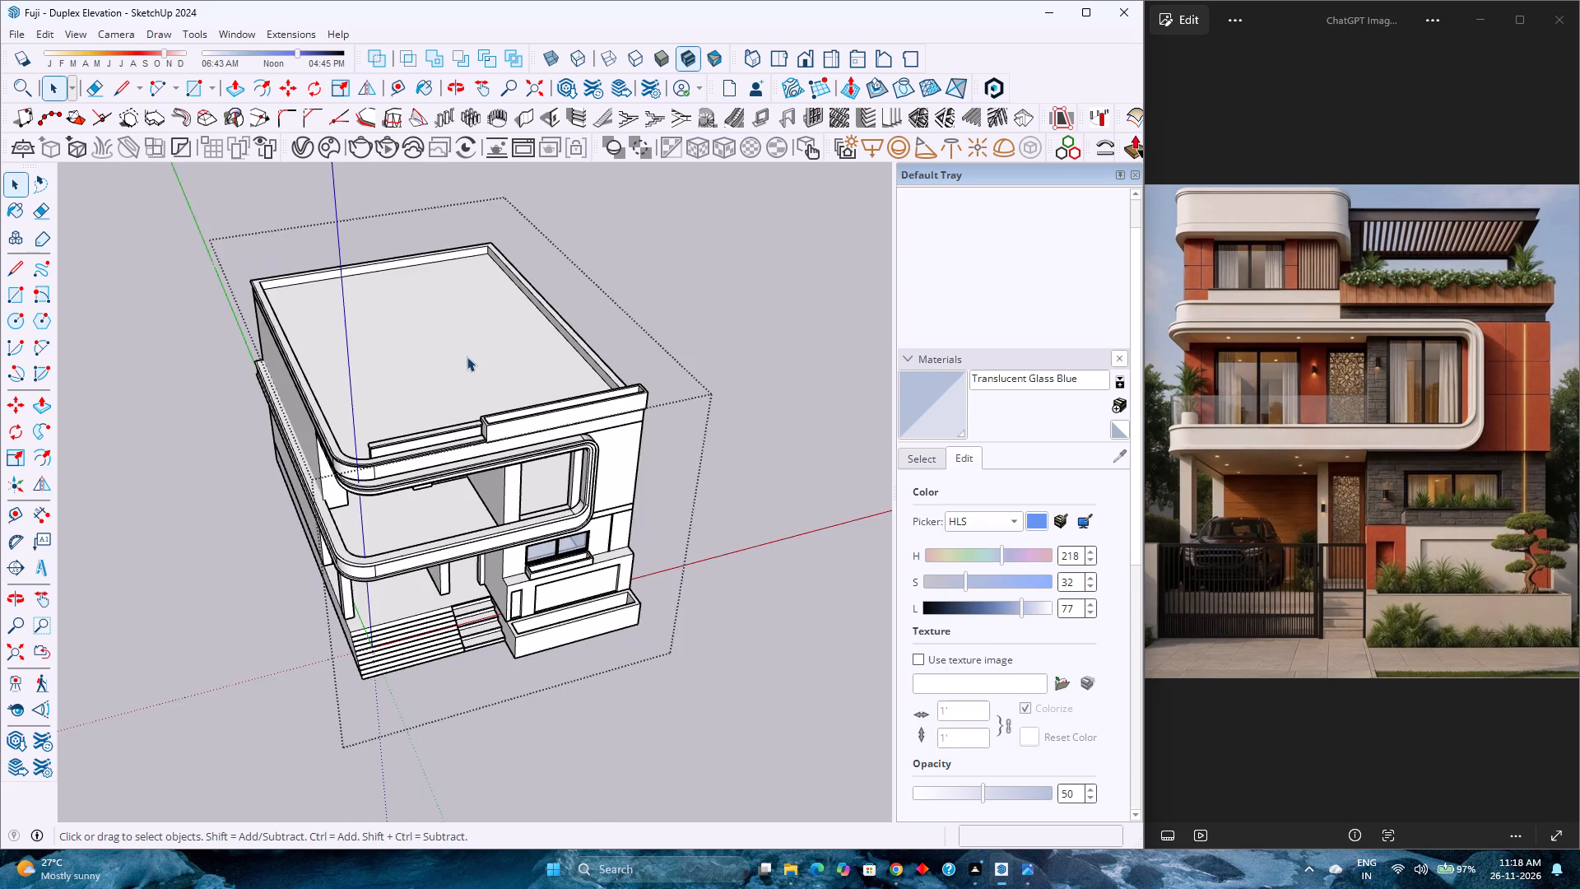
{"action": "middle_click_drag", "start_coordinate": [446, 365], "coordinate": [881, 578]}
{"action": "scroll", "coordinate": [617, 559], "scroll_direction": "up", "scroll_amount": 4}
{"action": "middle_click_drag", "start_coordinate": [579, 551], "coordinate": [870, 536]}
{"action": "middle_click_drag", "start_coordinate": [875, 533], "coordinate": [884, 530]}
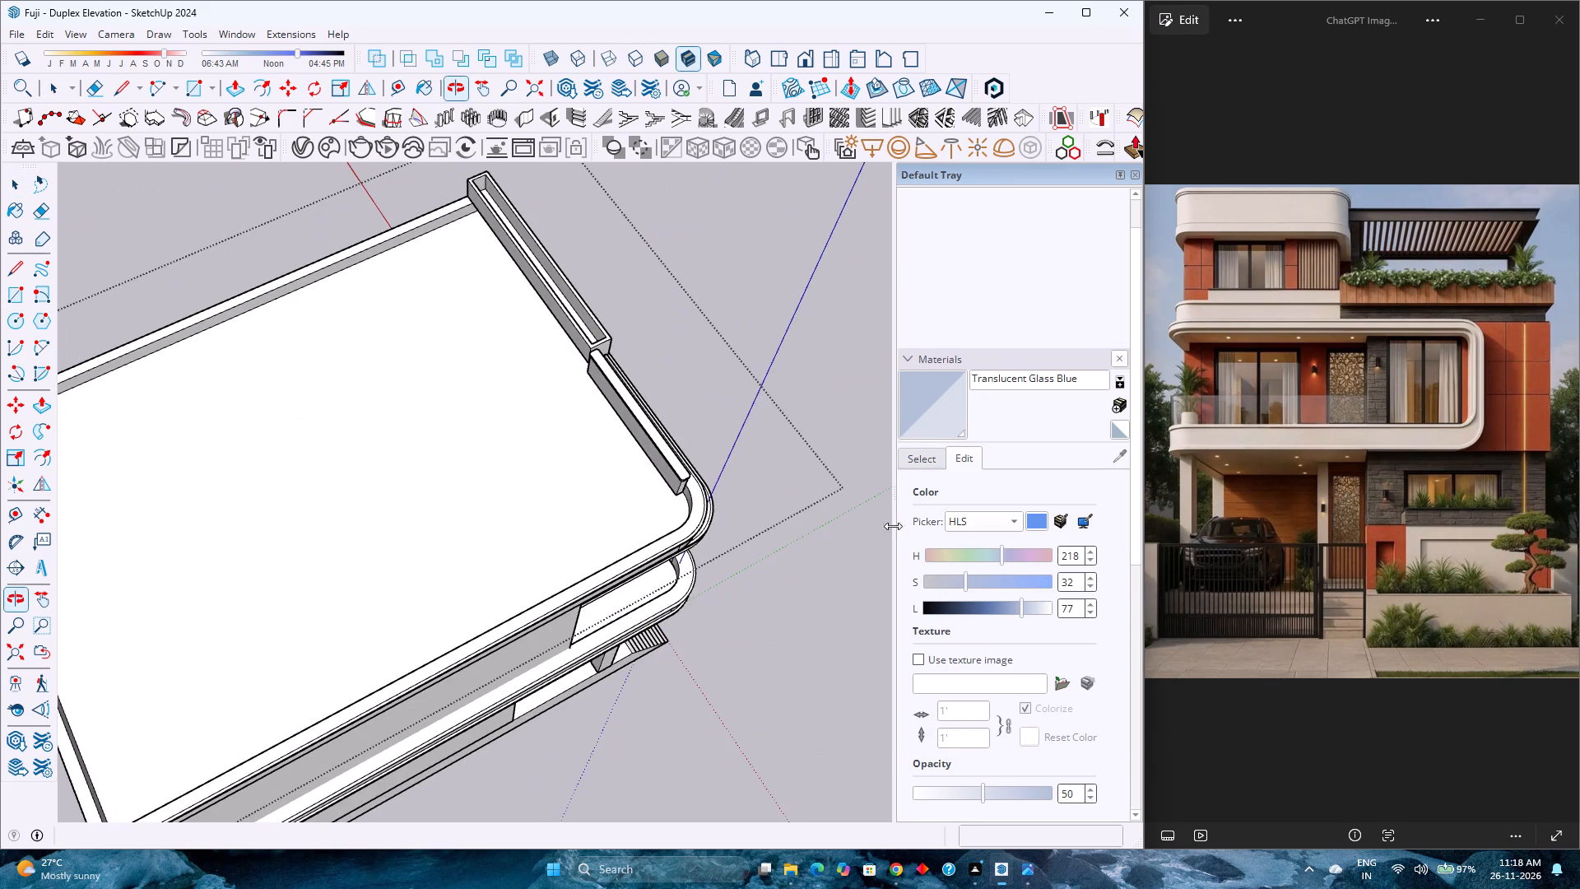
{"action": "left_click", "coordinate": [600, 427]}
{"action": "left_click", "coordinate": [600, 427]}
{"action": "left_click", "coordinate": [747, 574]}
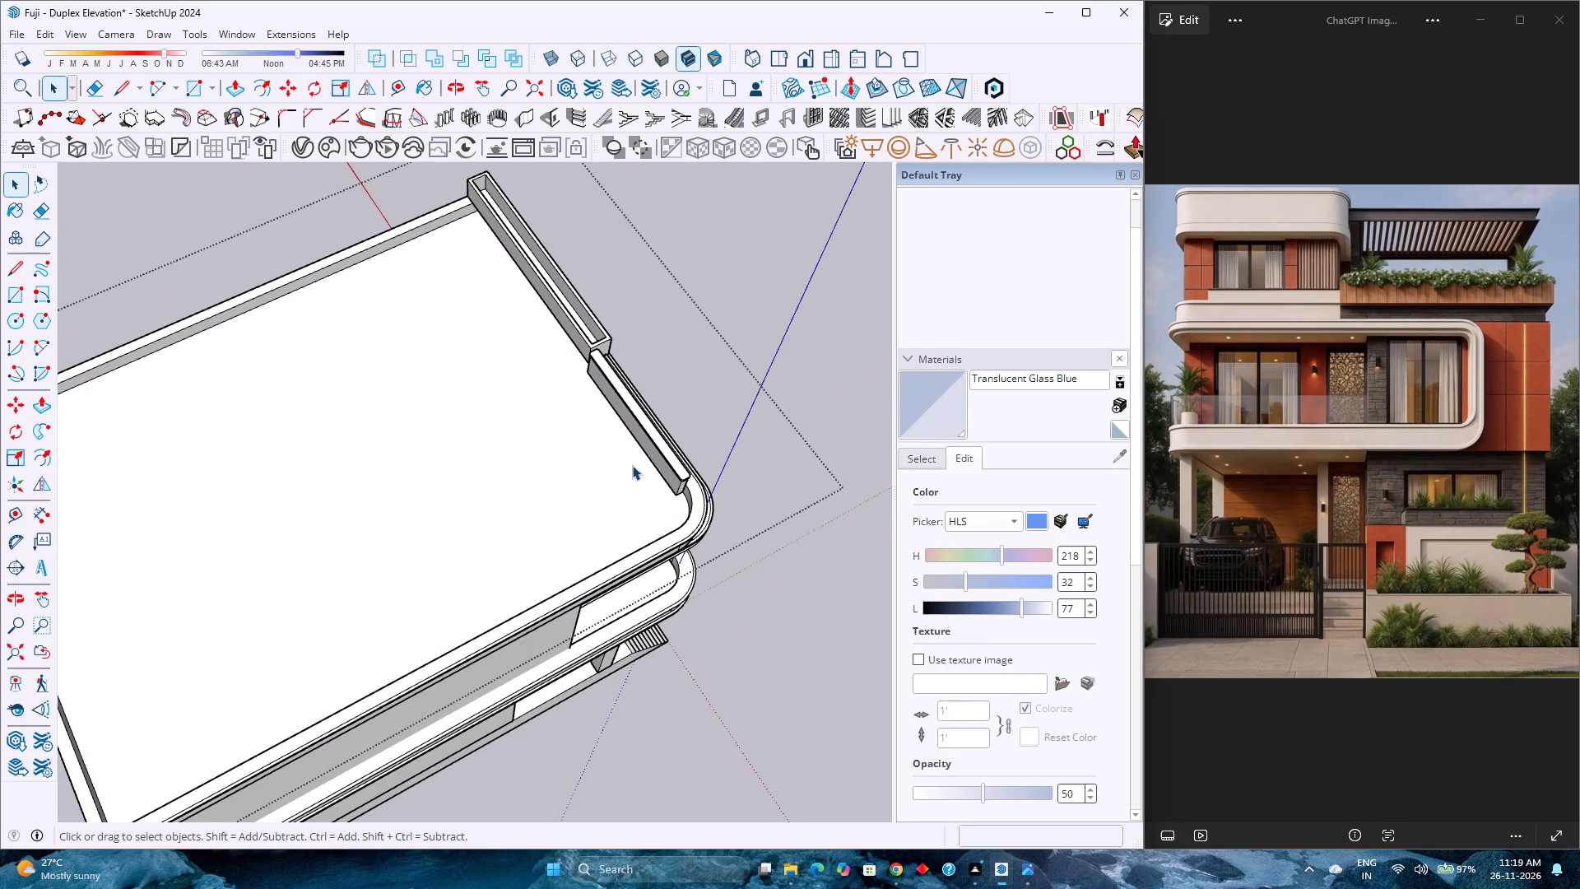
Place a guide line across the roof, 6' behind the inner face of the front parapet.
{"action": "left_click", "coordinate": [633, 462]}
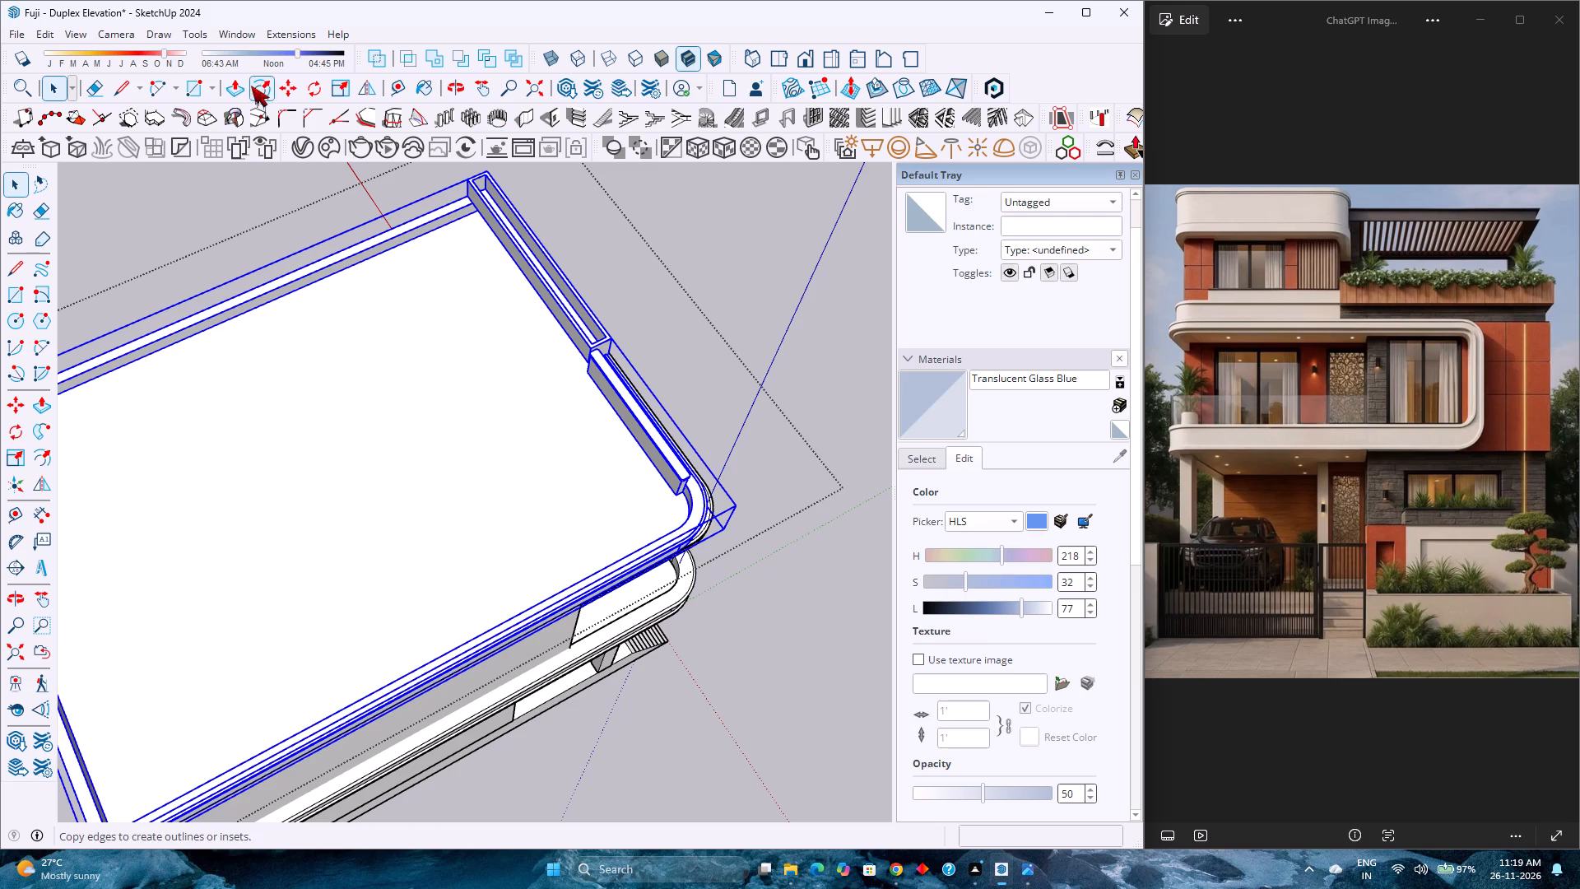
{"action": "left_click", "coordinate": [394, 85]}
{"action": "scroll", "coordinate": [614, 504], "scroll_direction": "up", "scroll_amount": 4}
{"action": "scroll", "coordinate": [616, 504], "scroll_direction": "down", "scroll_amount": 1}
{"action": "middle_click_drag", "start_coordinate": [619, 505], "coordinate": [659, 365]}
{"action": "left_click", "coordinate": [659, 323]}
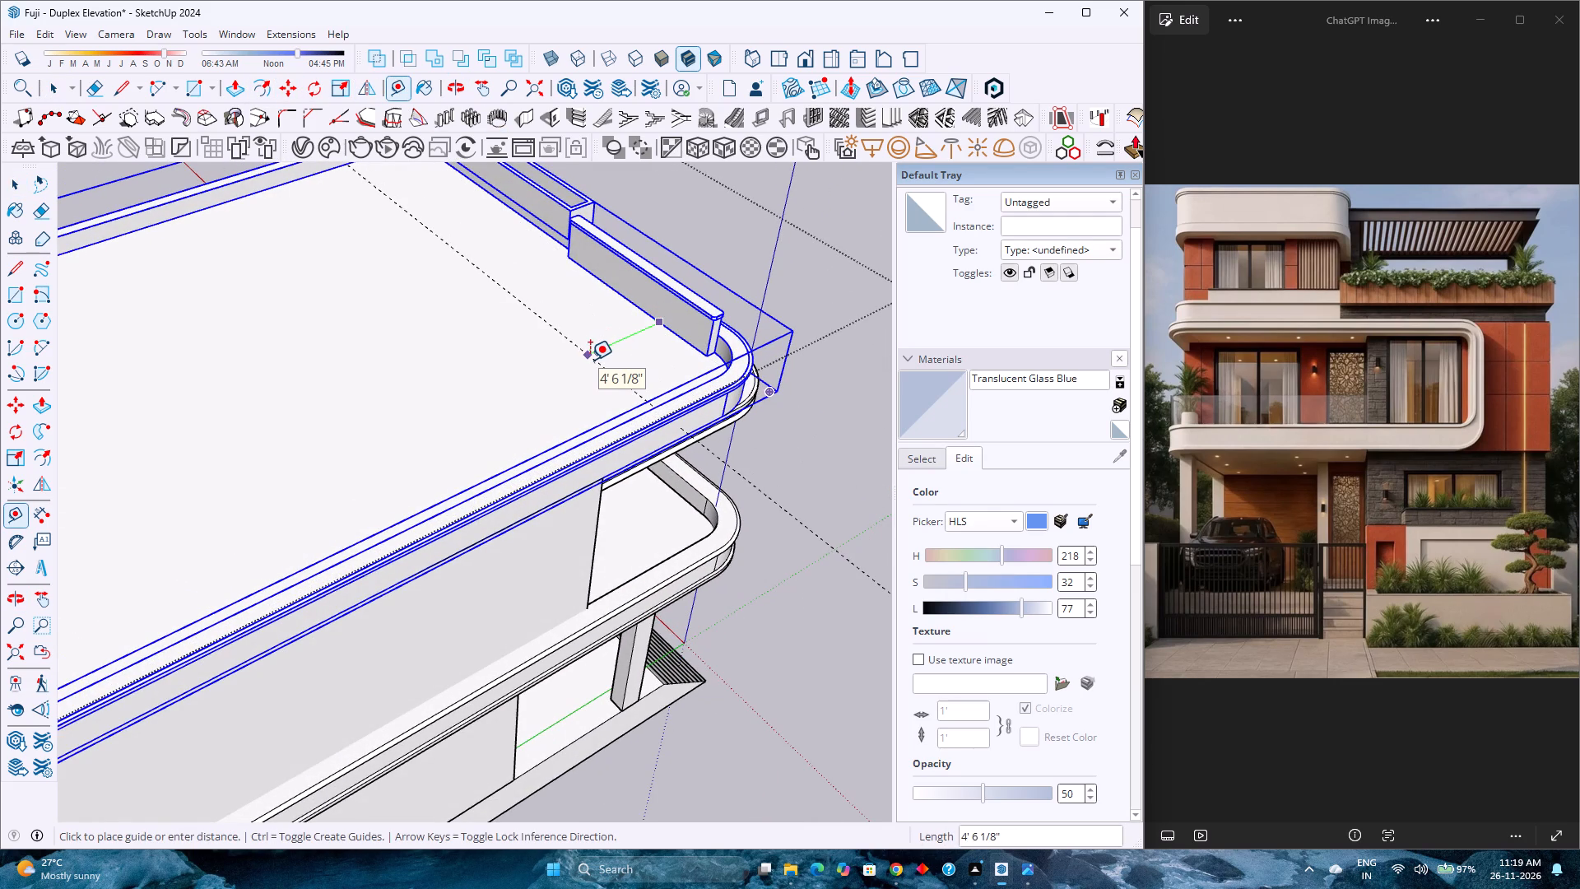
{"action": "type", "text": "6'"}
{"action": "key", "text": "Return"}
Place a second cross guide on the roof, 16' behind the first one.
{"action": "scroll", "coordinate": [595, 361], "scroll_direction": "down", "scroll_amount": 2}
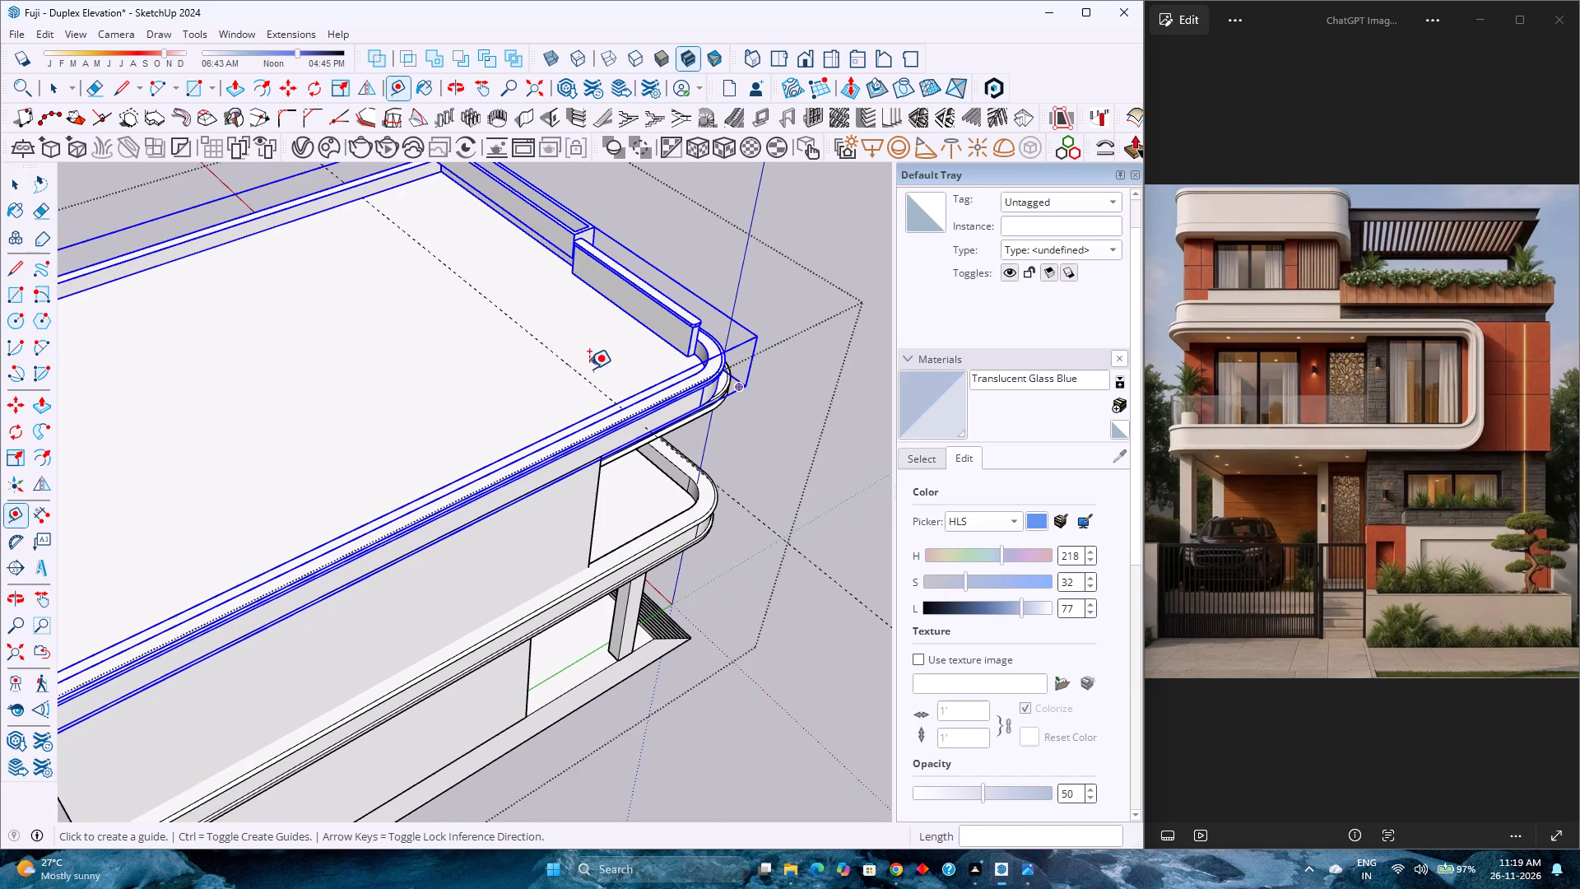
{"action": "middle_click_drag", "start_coordinate": [588, 370], "coordinate": [993, 439]}
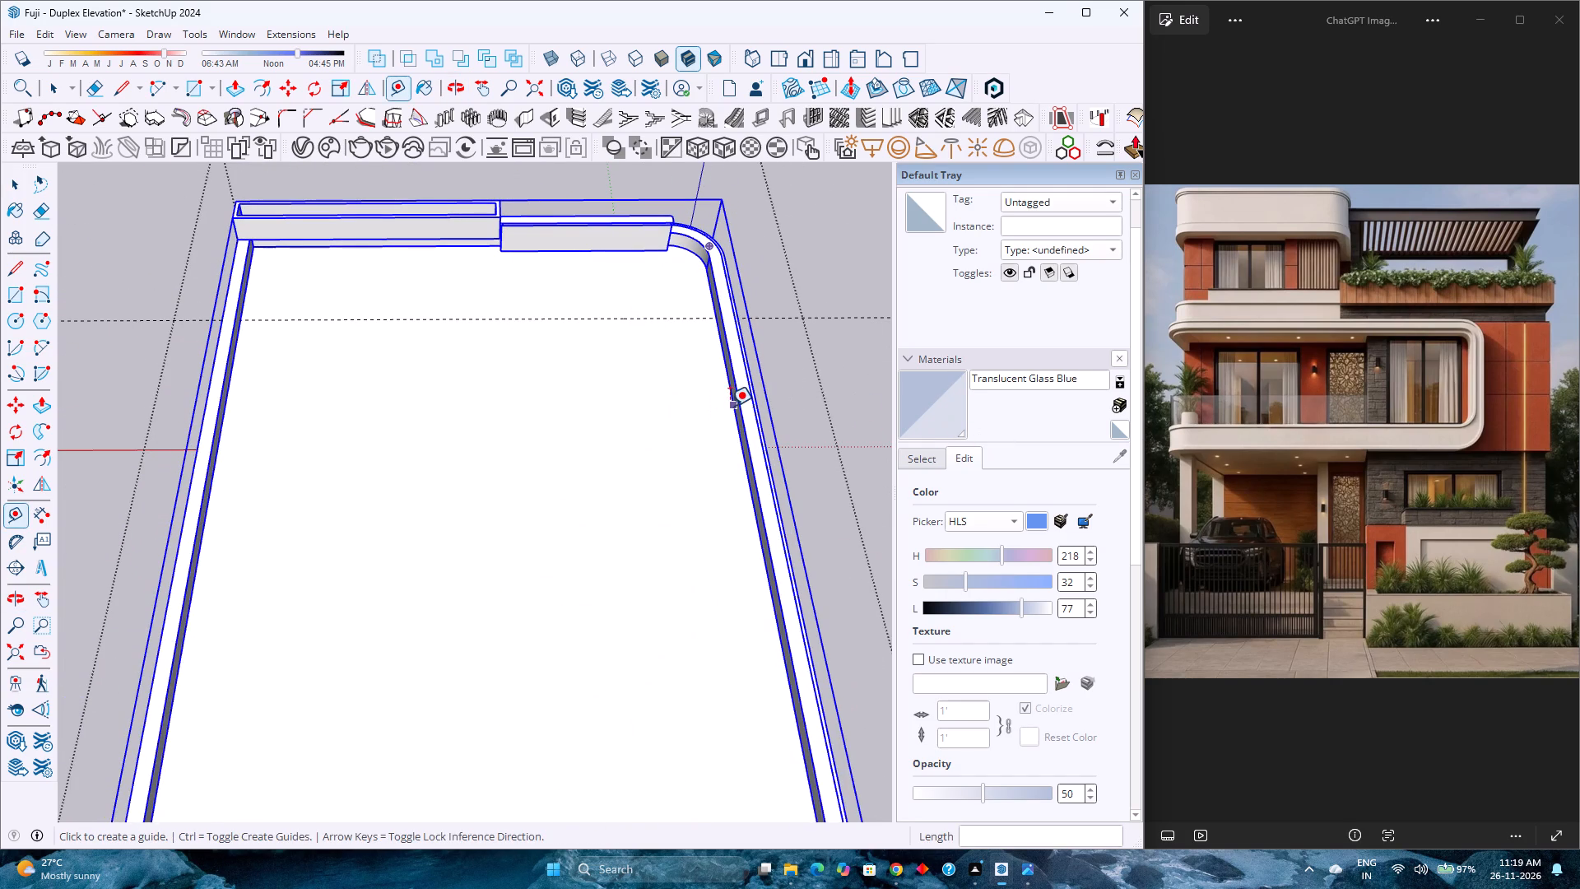
{"action": "left_click", "coordinate": [589, 319]}
{"action": "scroll", "coordinate": [594, 421], "scroll_direction": "down", "scroll_amount": 4}
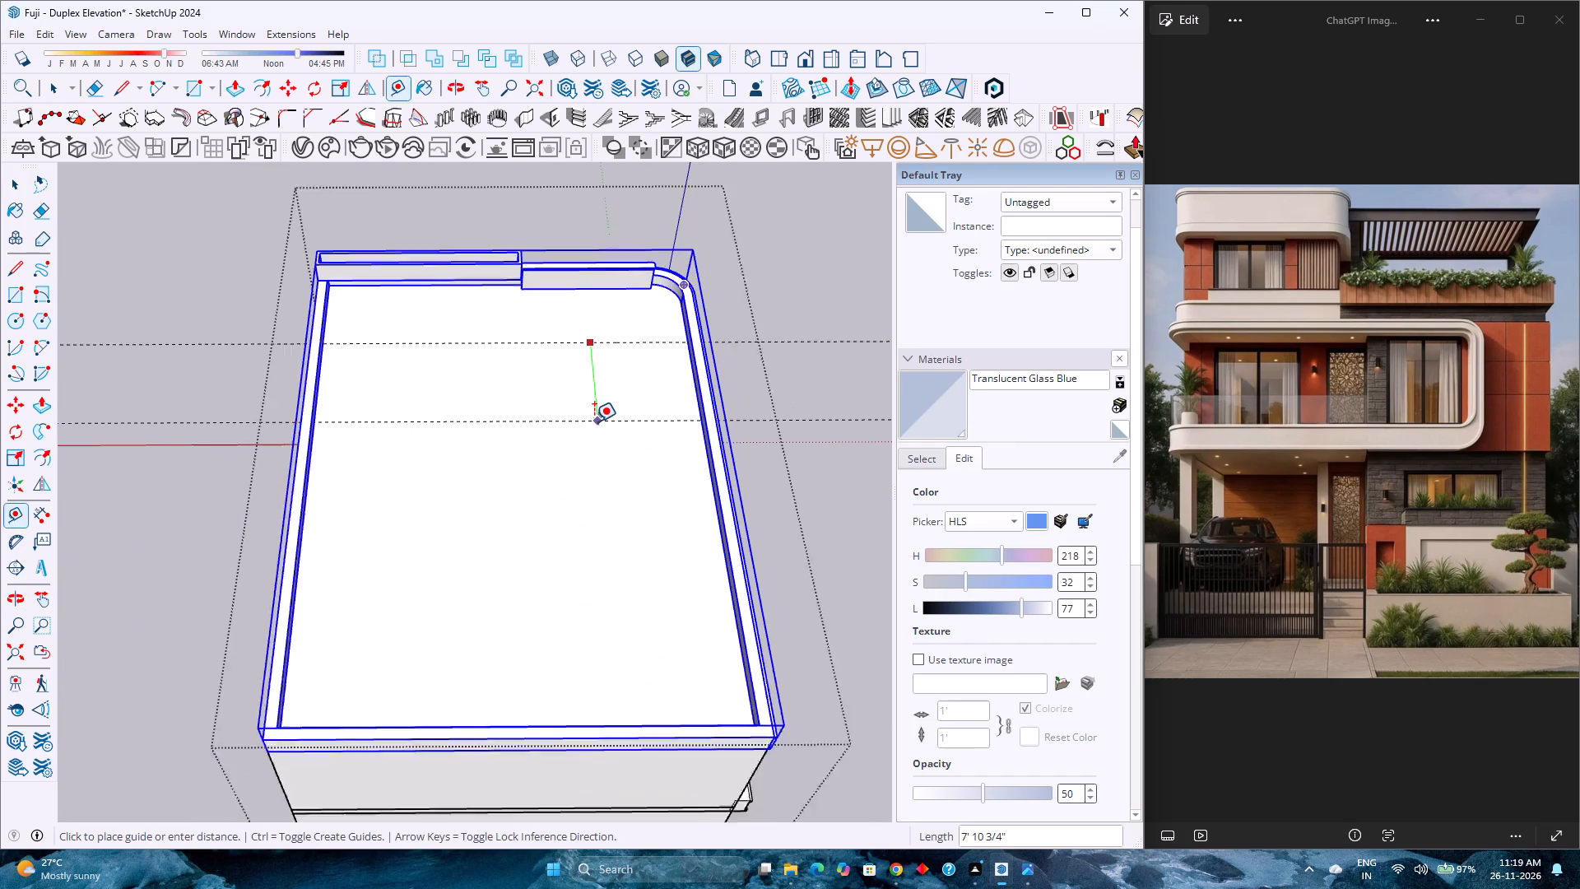
{"action": "scroll", "coordinate": [597, 464], "scroll_direction": "down", "scroll_amount": 3}
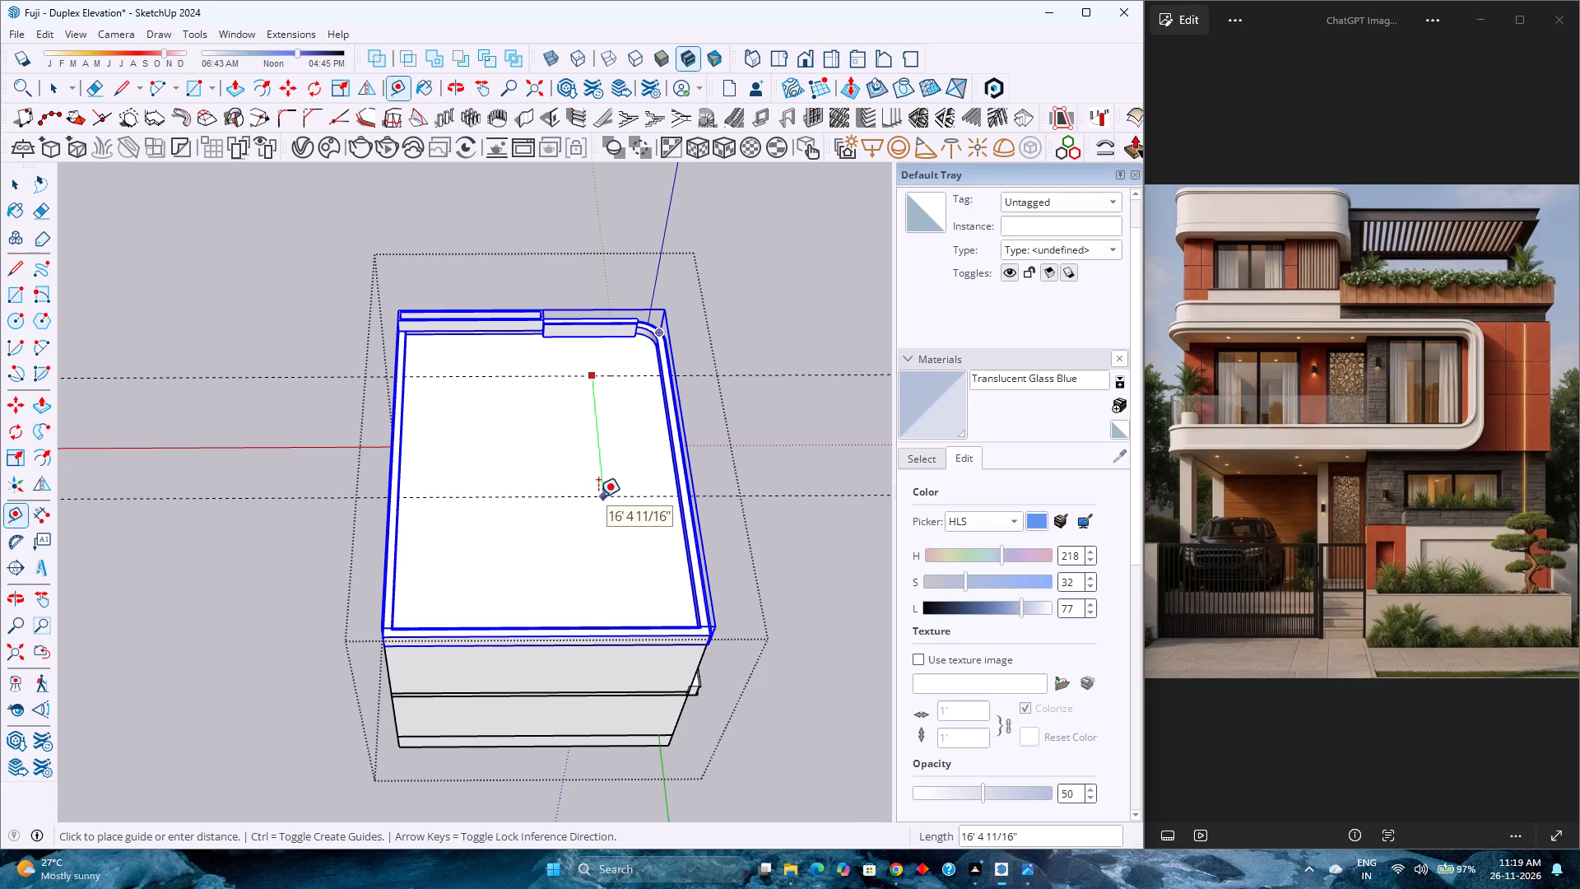
{"action": "type", "text": "16'"}
{"action": "key", "text": "Return"}
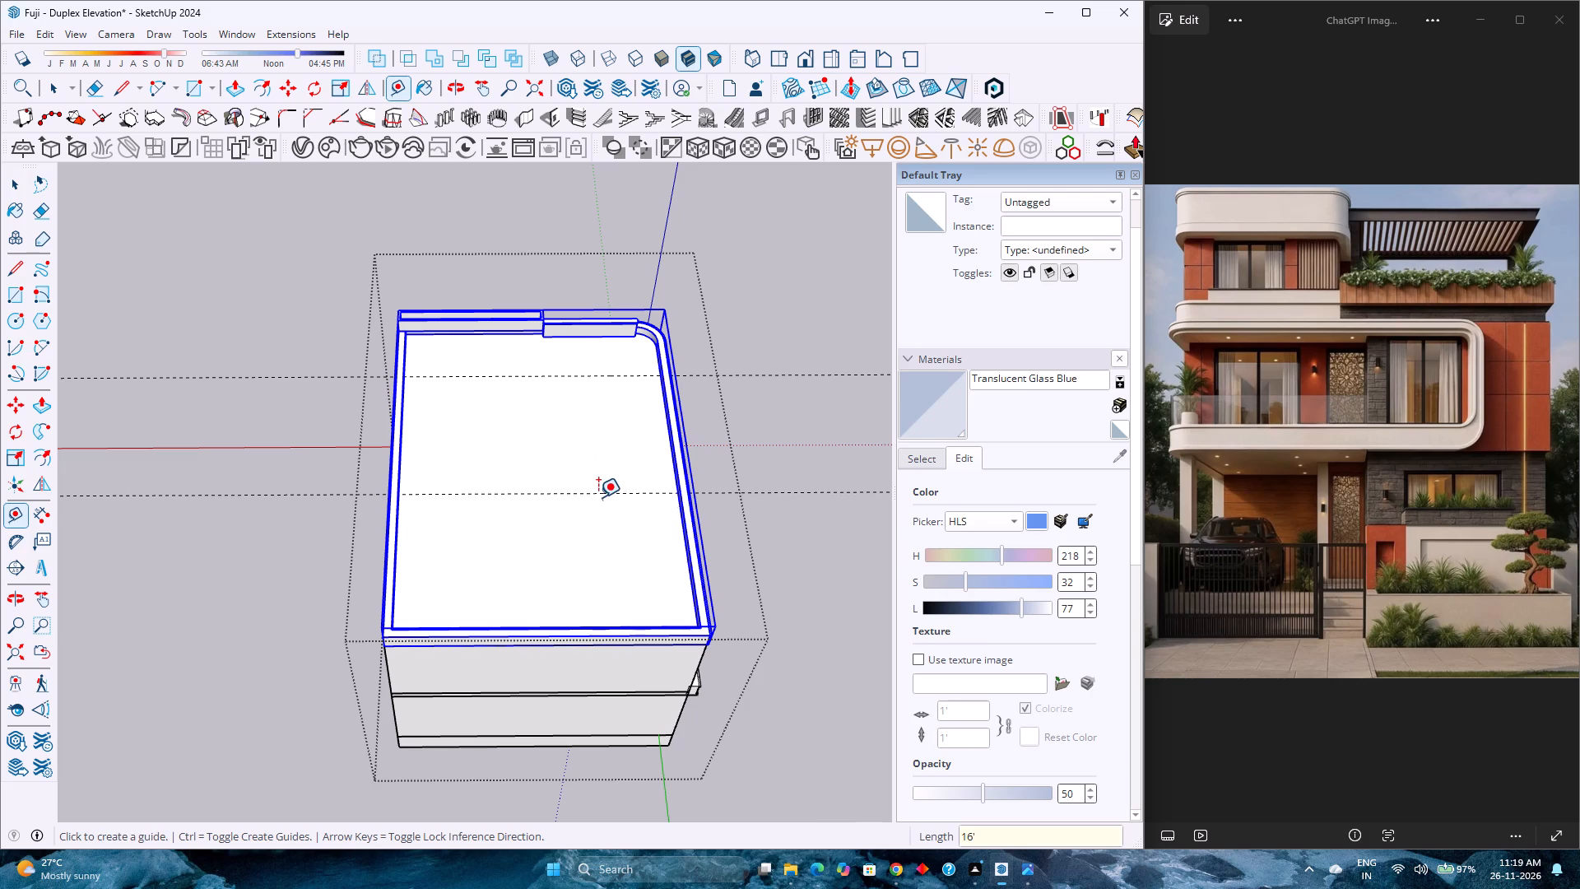
Place a guide parallel to the side parapet with the curved front corner, 13' in from its inner edge.
{"action": "scroll", "coordinate": [598, 497], "scroll_direction": "up", "scroll_amount": 4}
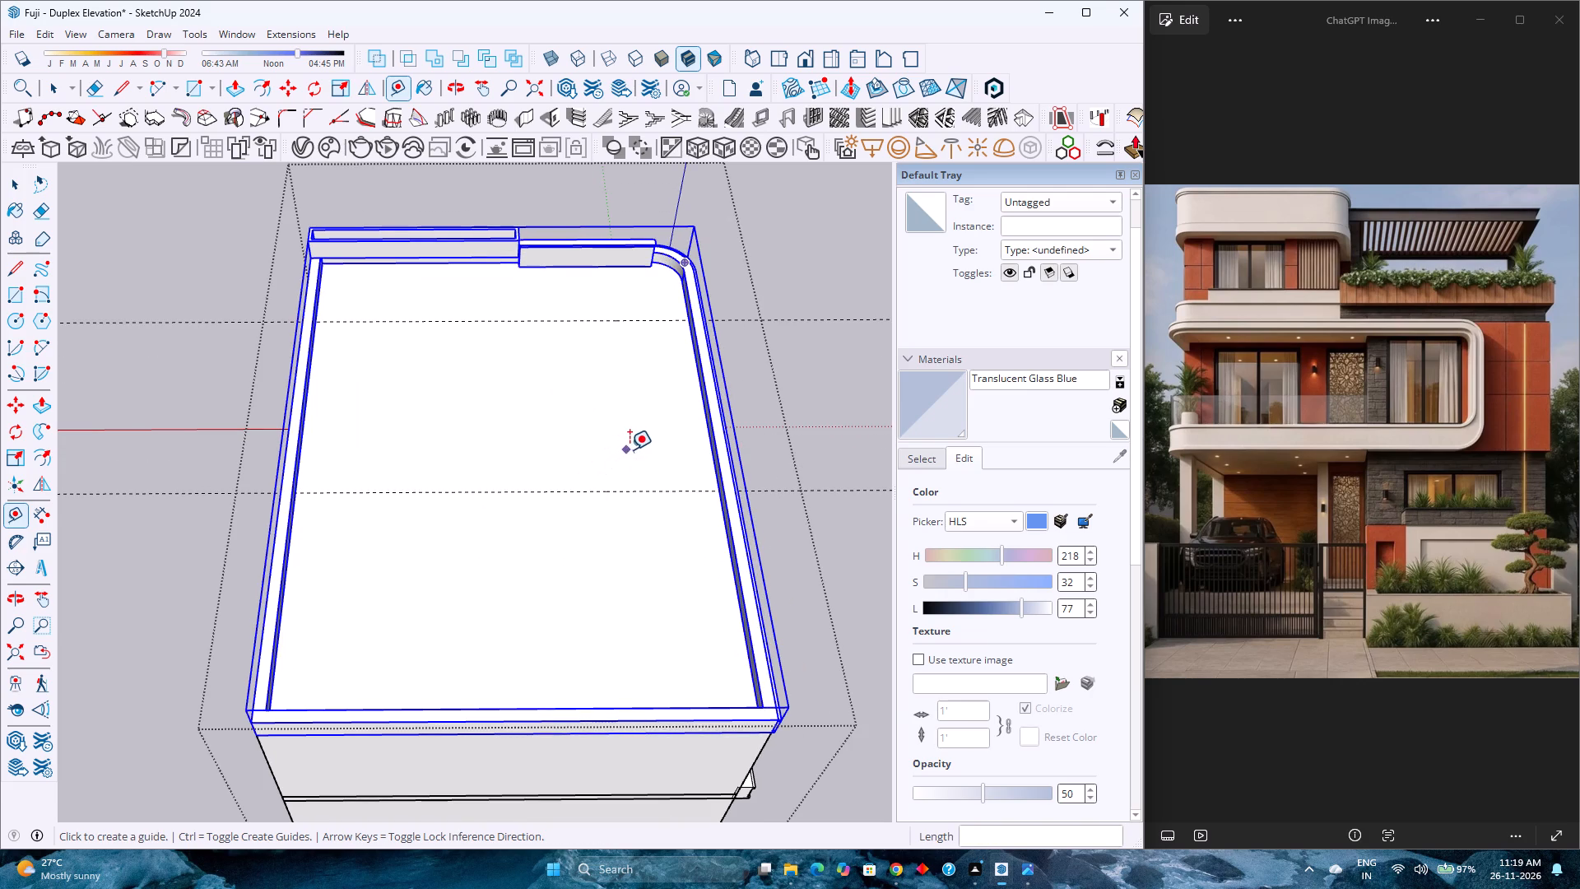
{"action": "scroll", "coordinate": [634, 434], "scroll_direction": "up", "scroll_amount": 2}
{"action": "middle_click_drag", "start_coordinate": [639, 436], "coordinate": [729, 462]}
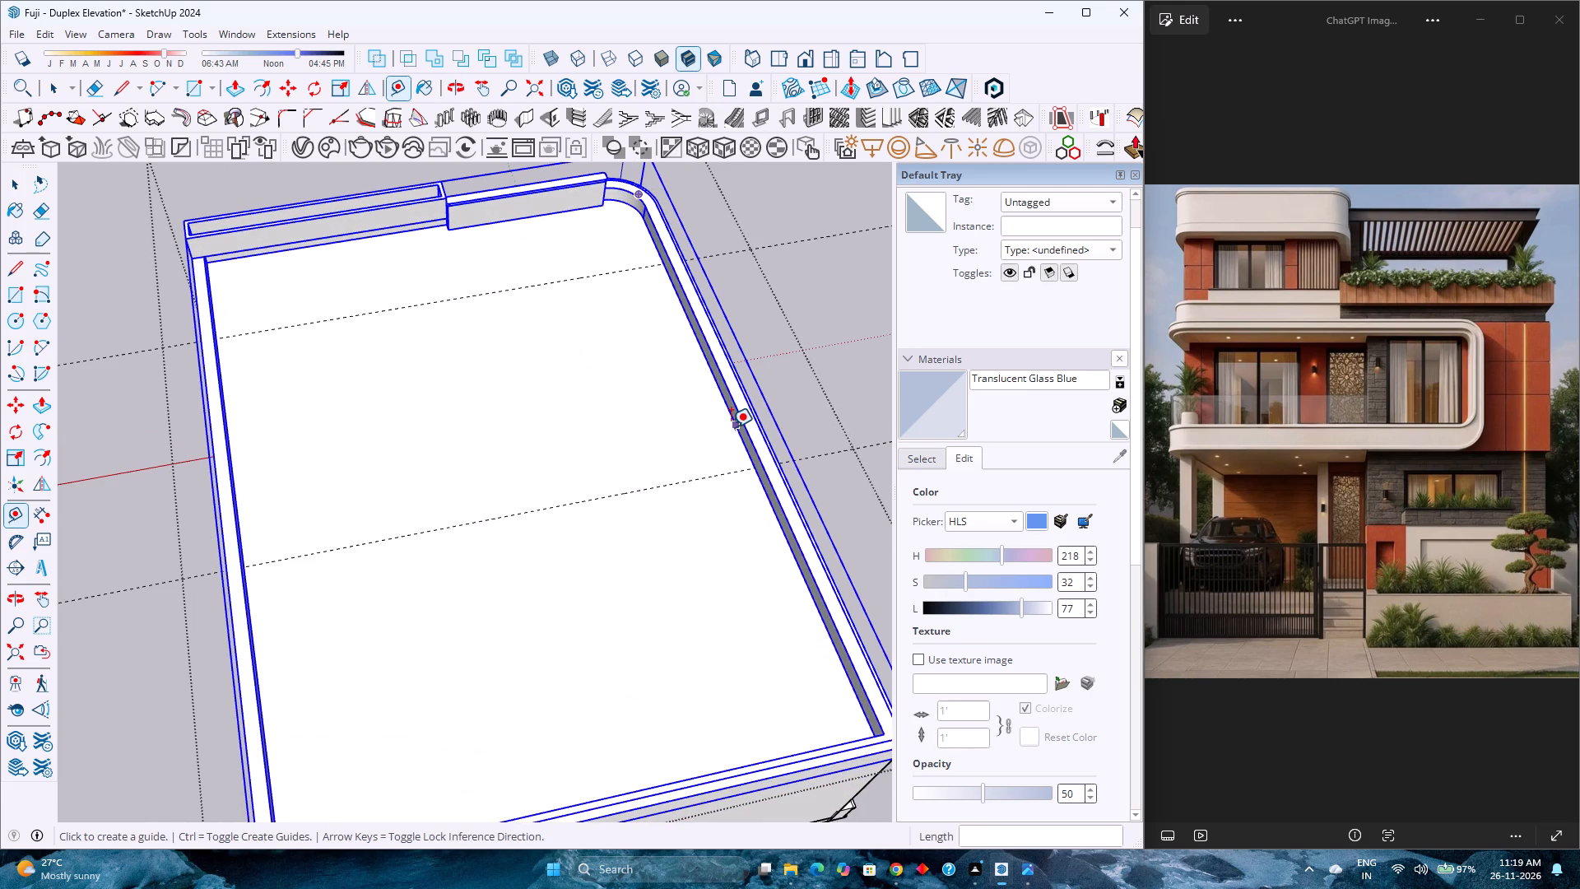
{"action": "scroll", "coordinate": [727, 430], "scroll_direction": "up", "scroll_amount": 3}
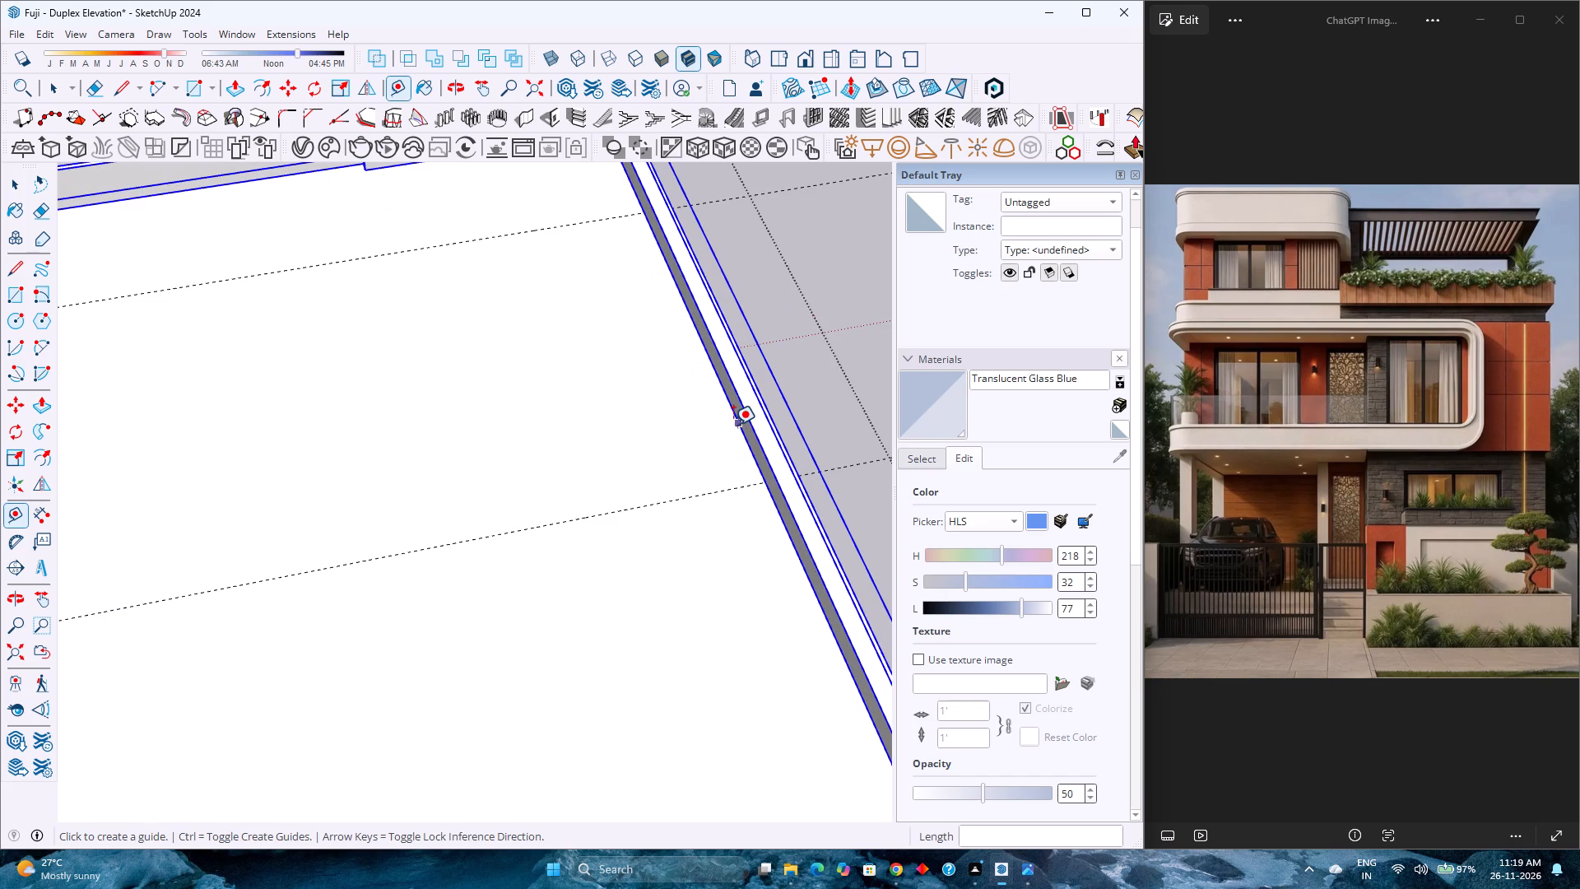
{"action": "left_click", "coordinate": [733, 425]}
{"action": "scroll", "coordinate": [733, 425], "scroll_direction": "down", "scroll_amount": 4}
{"action": "scroll", "coordinate": [733, 425], "scroll_direction": "up", "scroll_amount": 1}
{"action": "scroll", "coordinate": [733, 425], "scroll_direction": "down", "scroll_amount": 3}
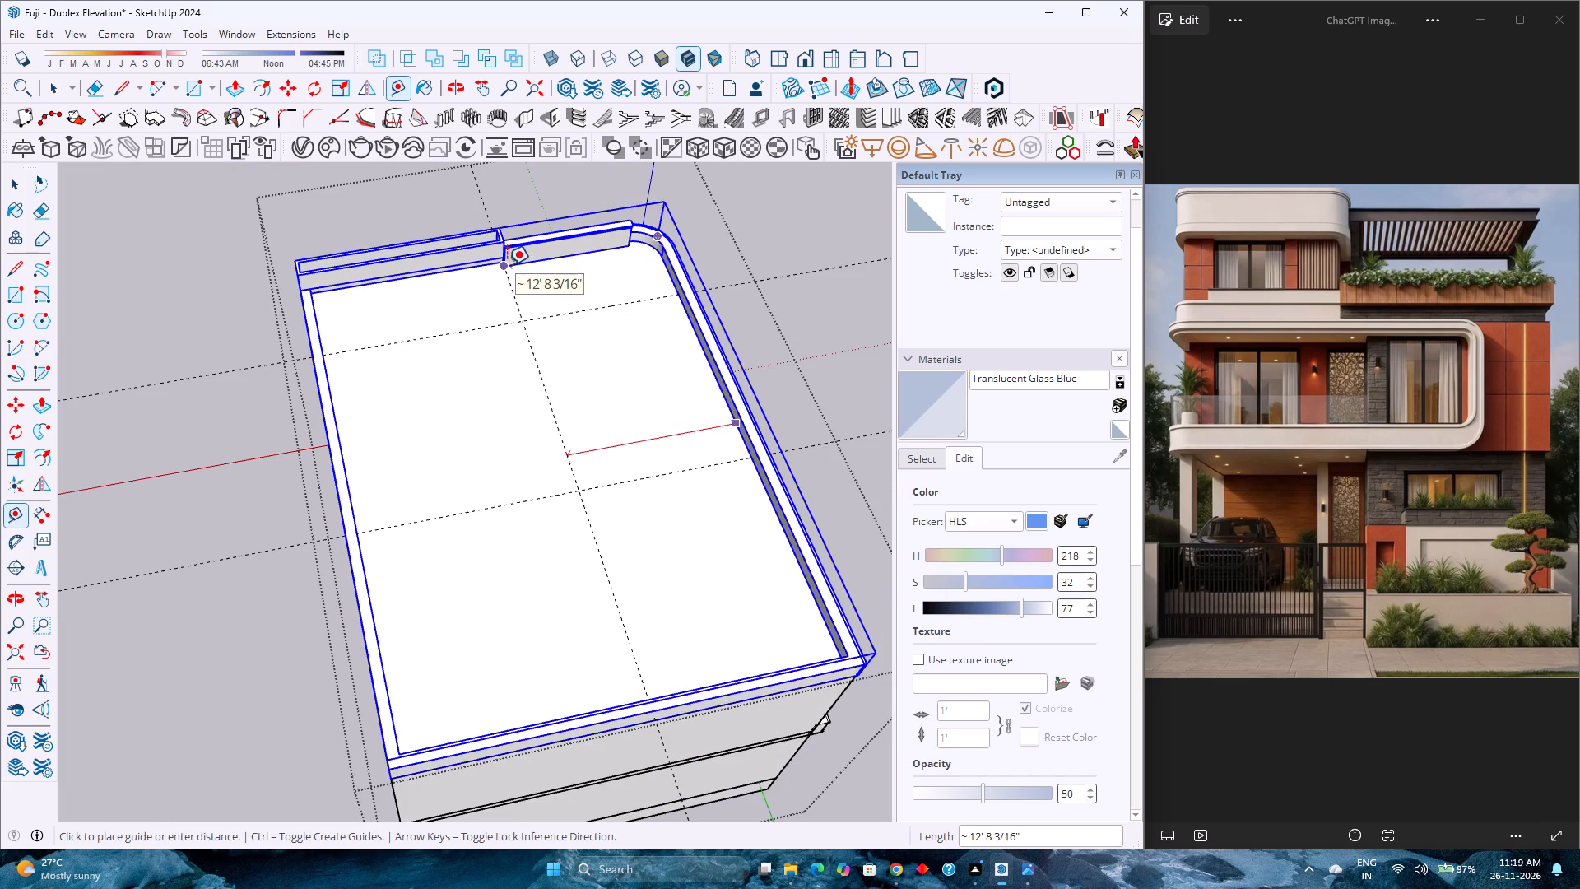
{"action": "type", "text": "13'"}
{"action": "key", "text": "Return"}
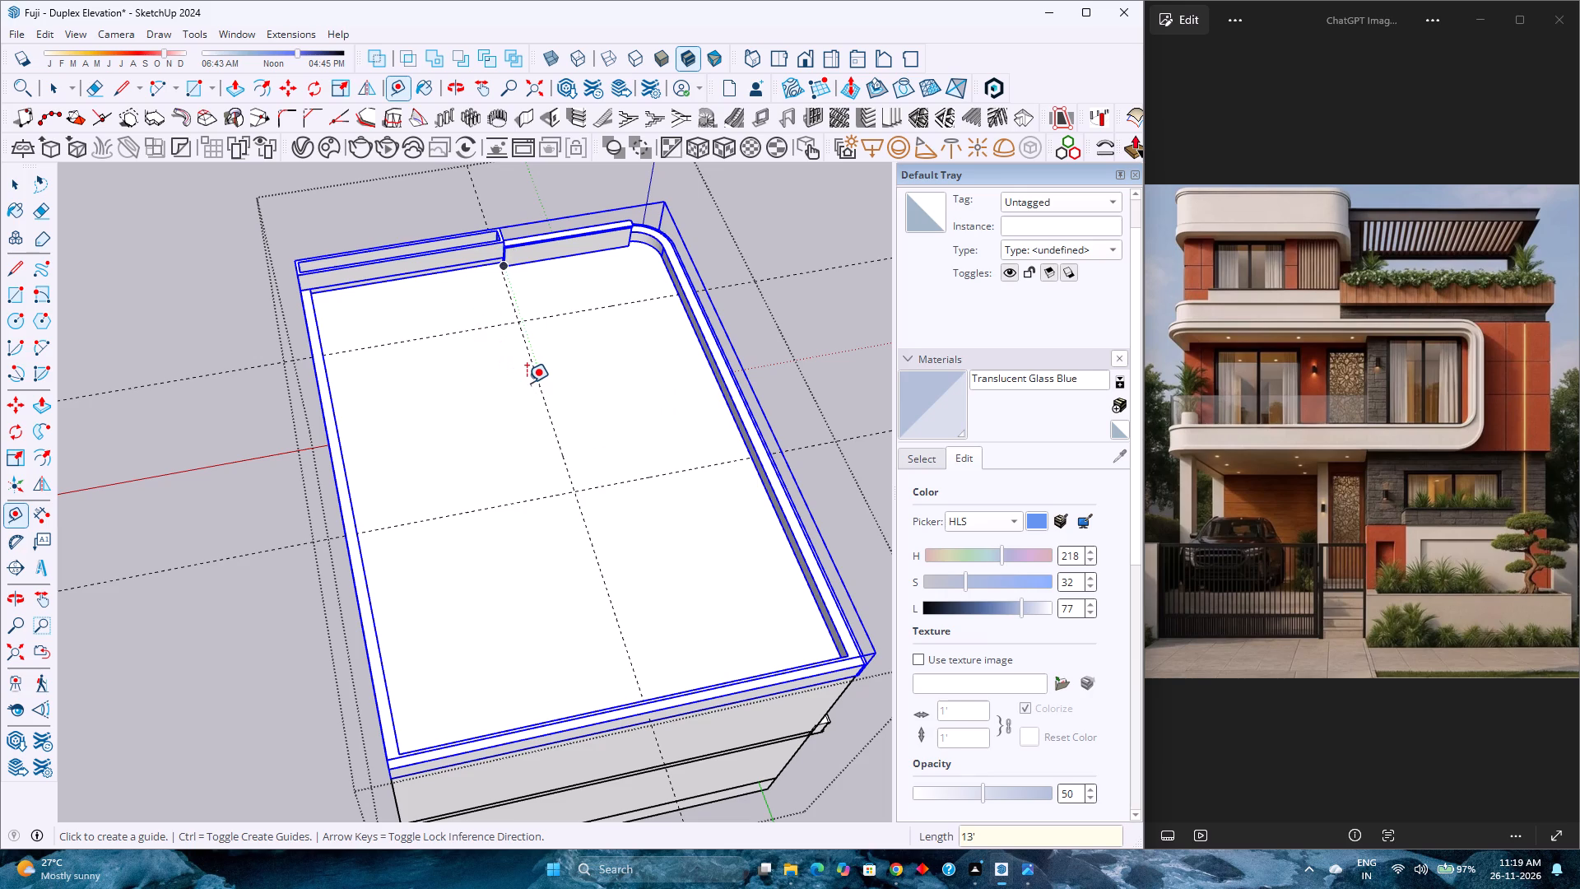
Draw a 13' by 16' rectangle between the guides and the side parapet and make it a group.
{"action": "key", "text": "r"}
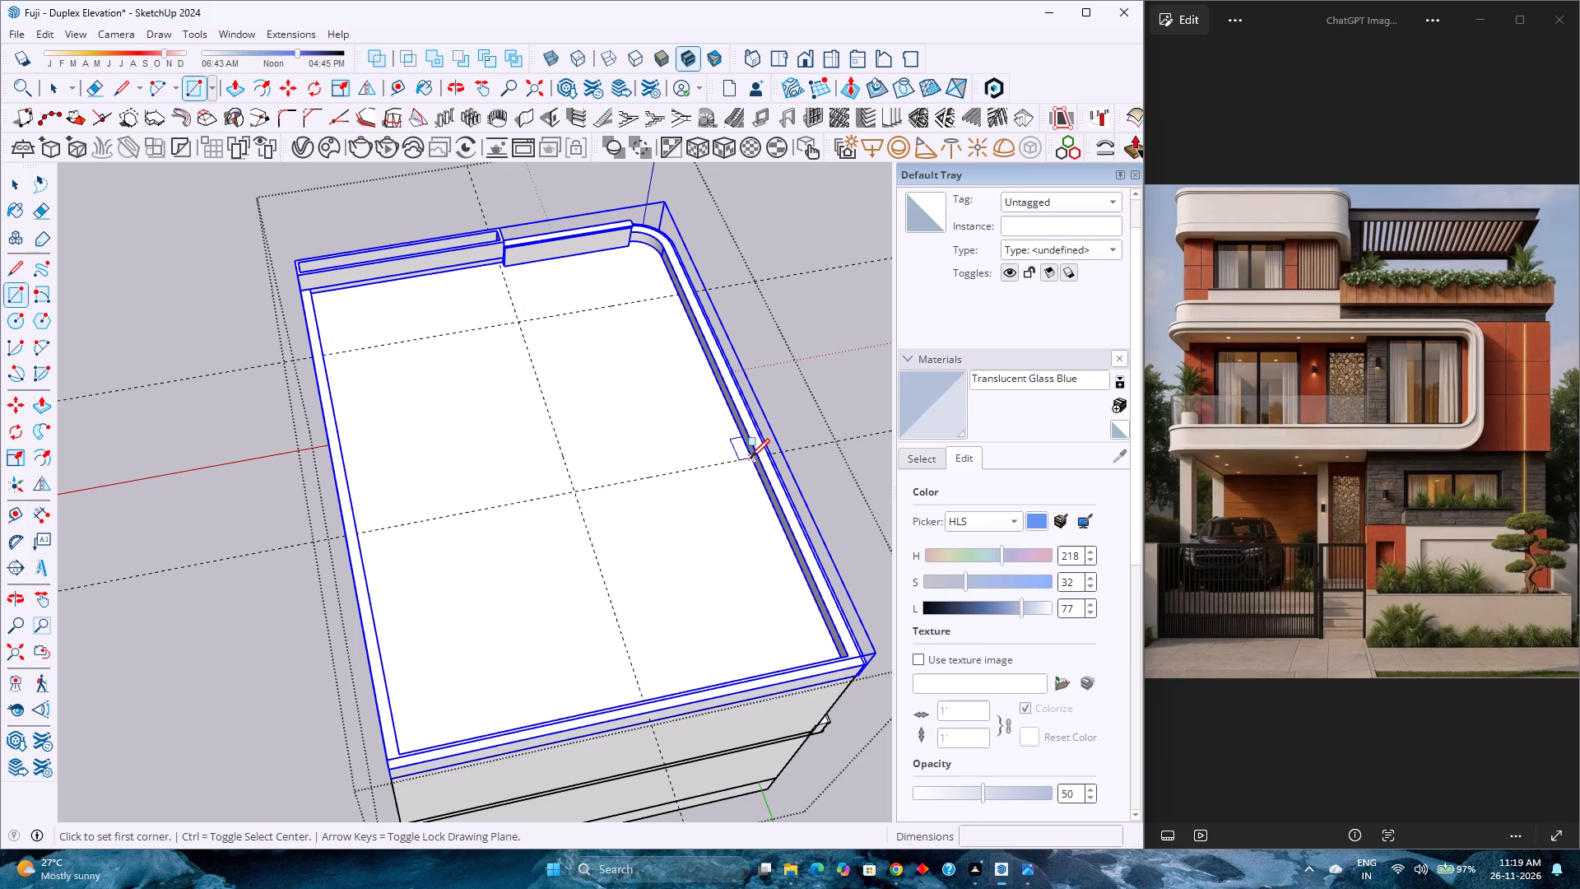
{"action": "left_click", "coordinate": [750, 458]}
{"action": "left_click", "coordinate": [520, 320]}
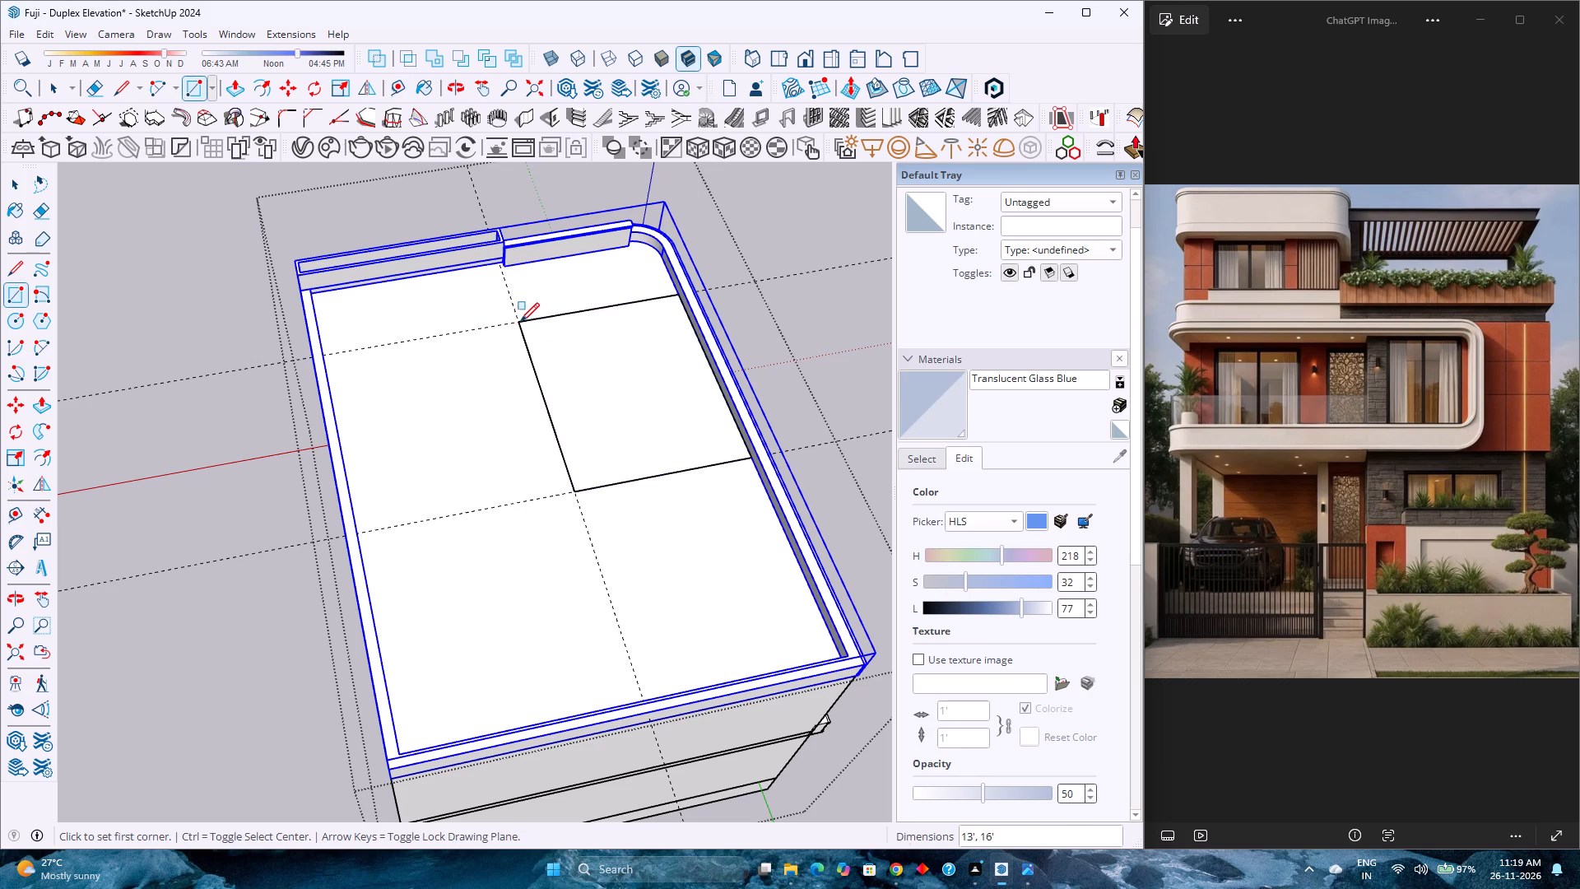
{"action": "key", "text": "space"}
{"action": "double_click", "coordinate": [639, 370]}
{"action": "right_click", "coordinate": [639, 370]}
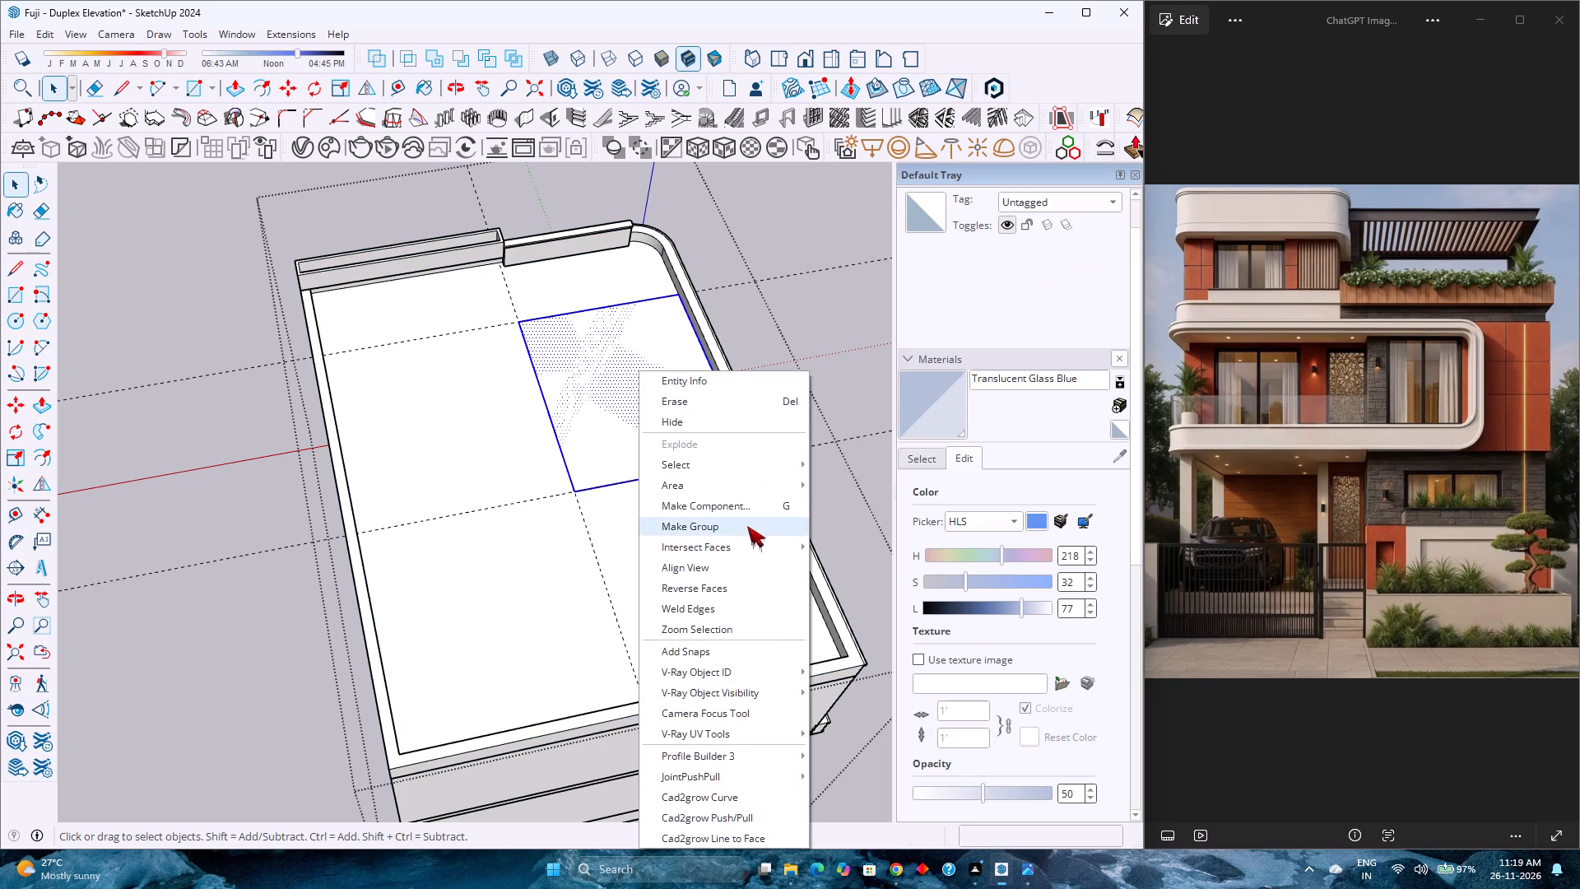
{"action": "left_click", "coordinate": [747, 526]}
Inside the new group, offset the rectangle 9" inward and delete the inner face to leave a wall outline.
{"action": "double_click", "coordinate": [643, 375]}
{"action": "scroll", "coordinate": [643, 375], "scroll_direction": "up", "scroll_amount": 3}
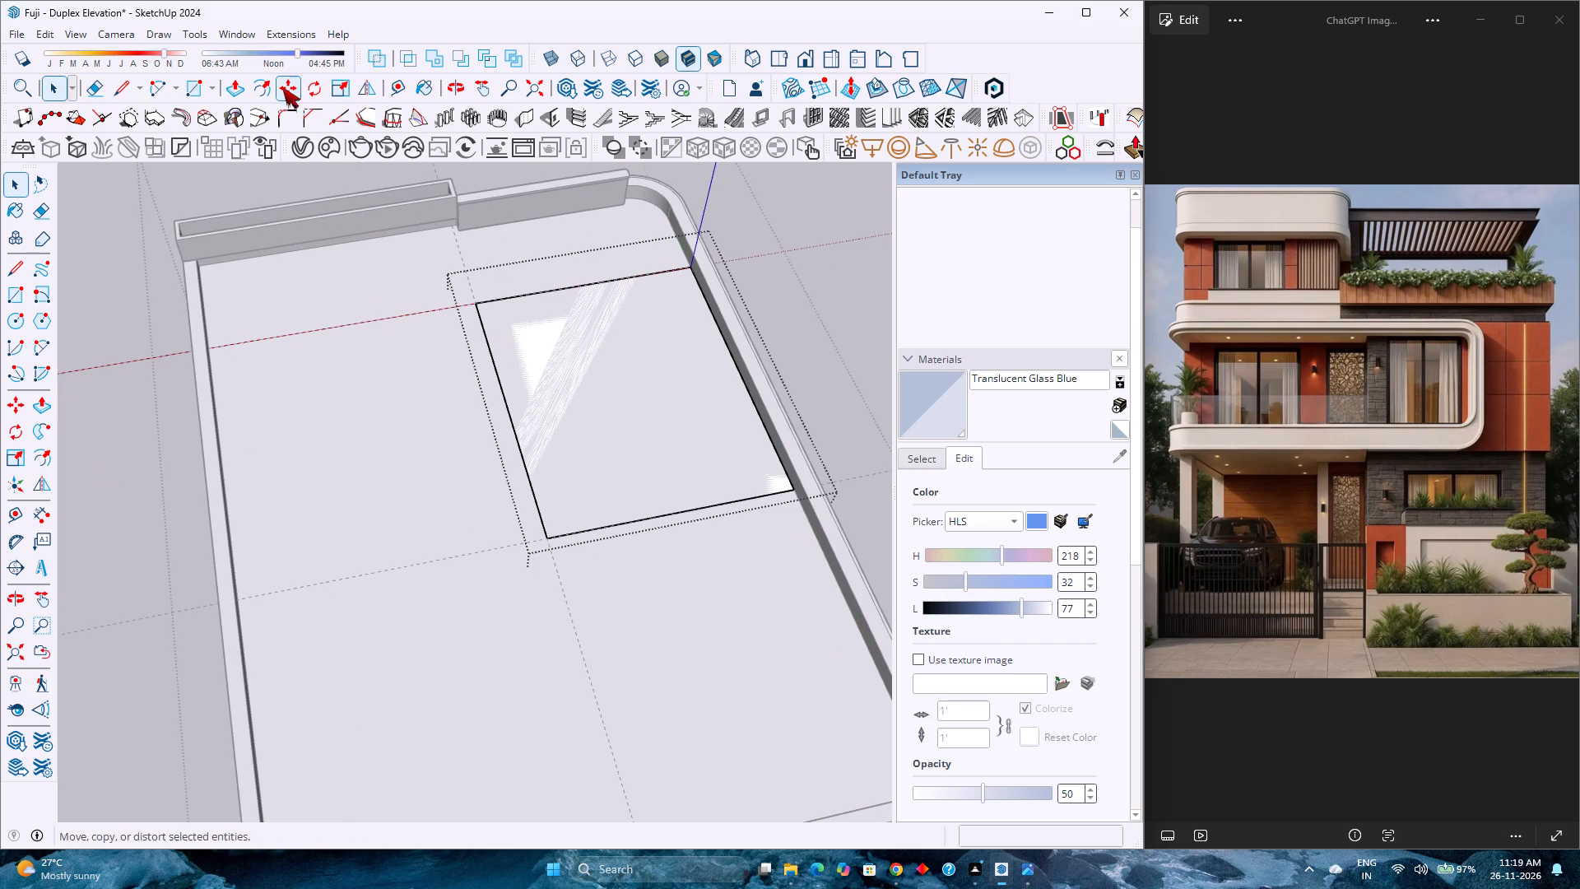
{"action": "left_click", "coordinate": [267, 91]}
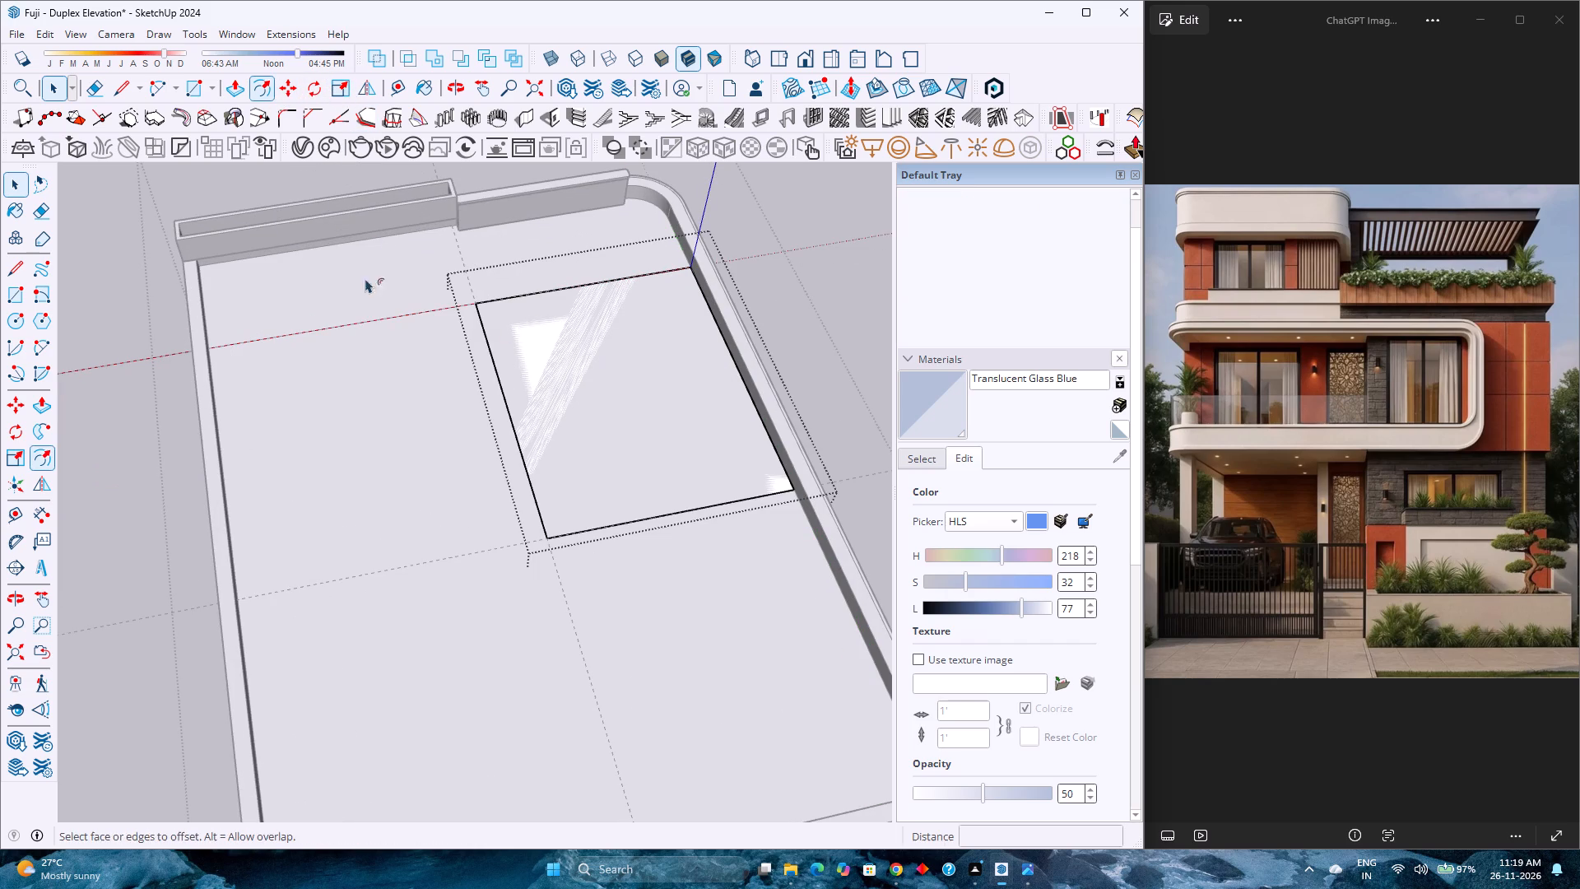
{"action": "left_click", "coordinate": [541, 429]}
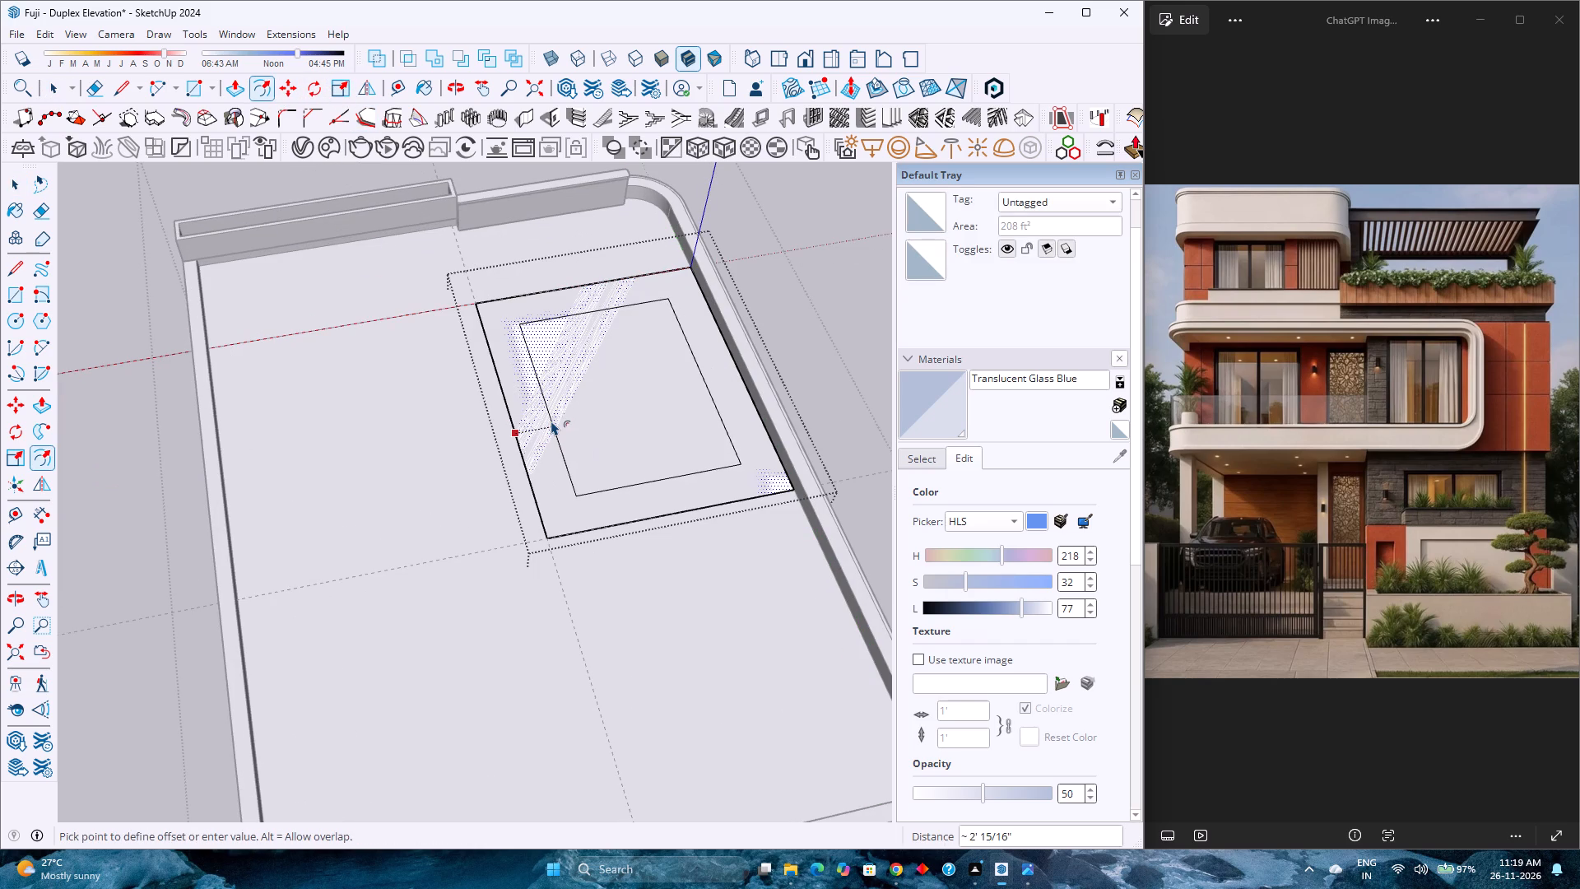
{"action": "key", "text": "9"}
{"action": "key", "text": "Return"}
{"action": "key", "text": "space"}
{"action": "left_click", "coordinate": [551, 421]}
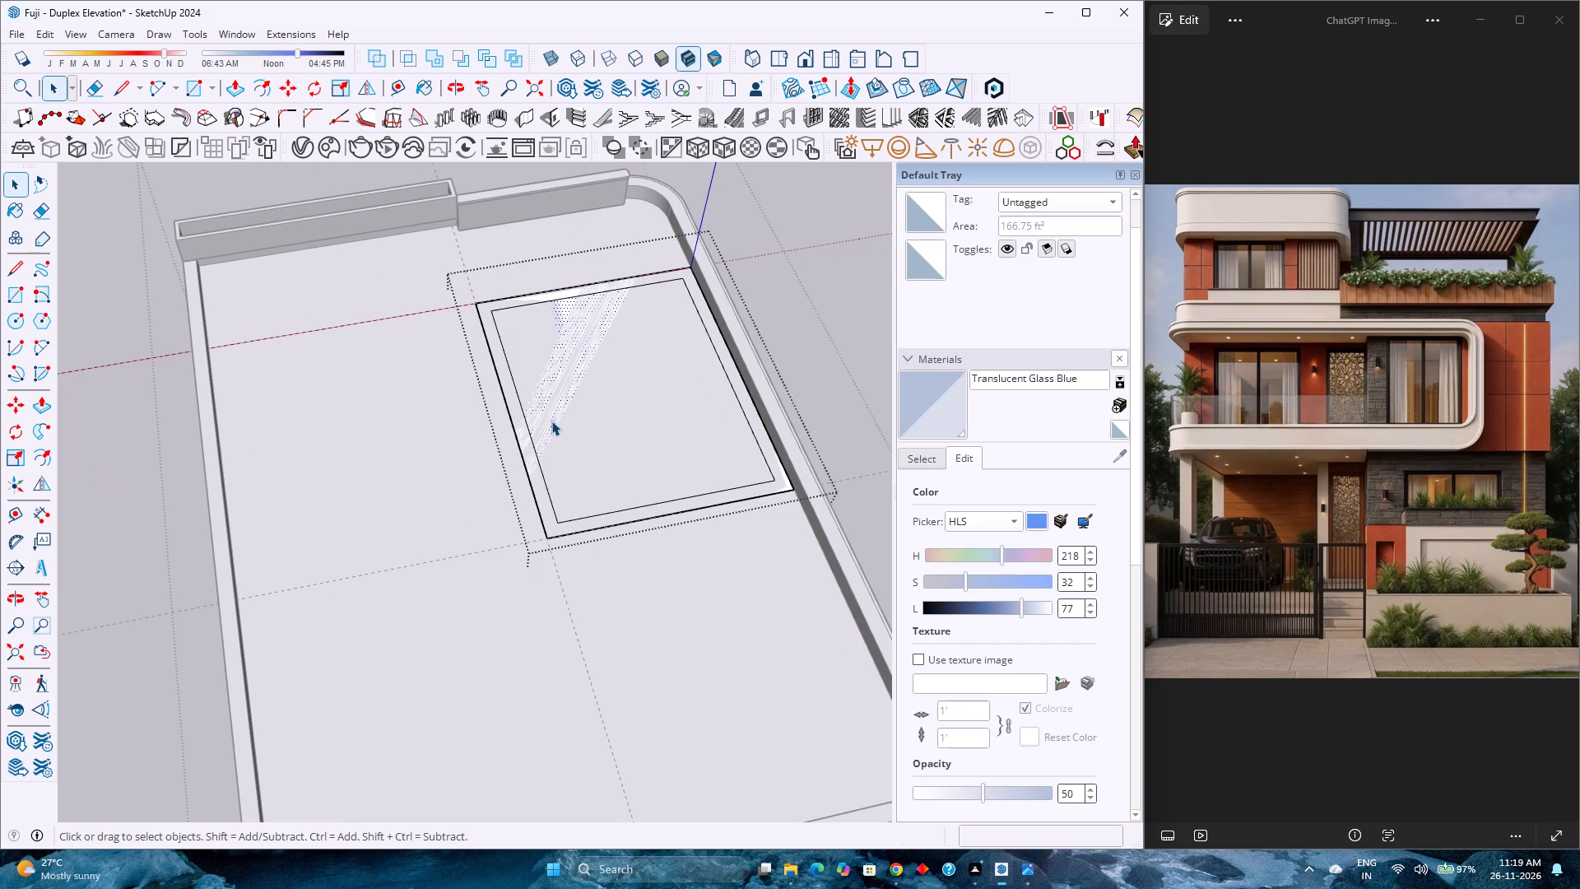
{"action": "key", "text": "Delete"}
Extrude the wall outline upward 8' to form the rooftop room's walls.
{"action": "scroll", "coordinate": [552, 531], "scroll_direction": "up", "scroll_amount": 3}
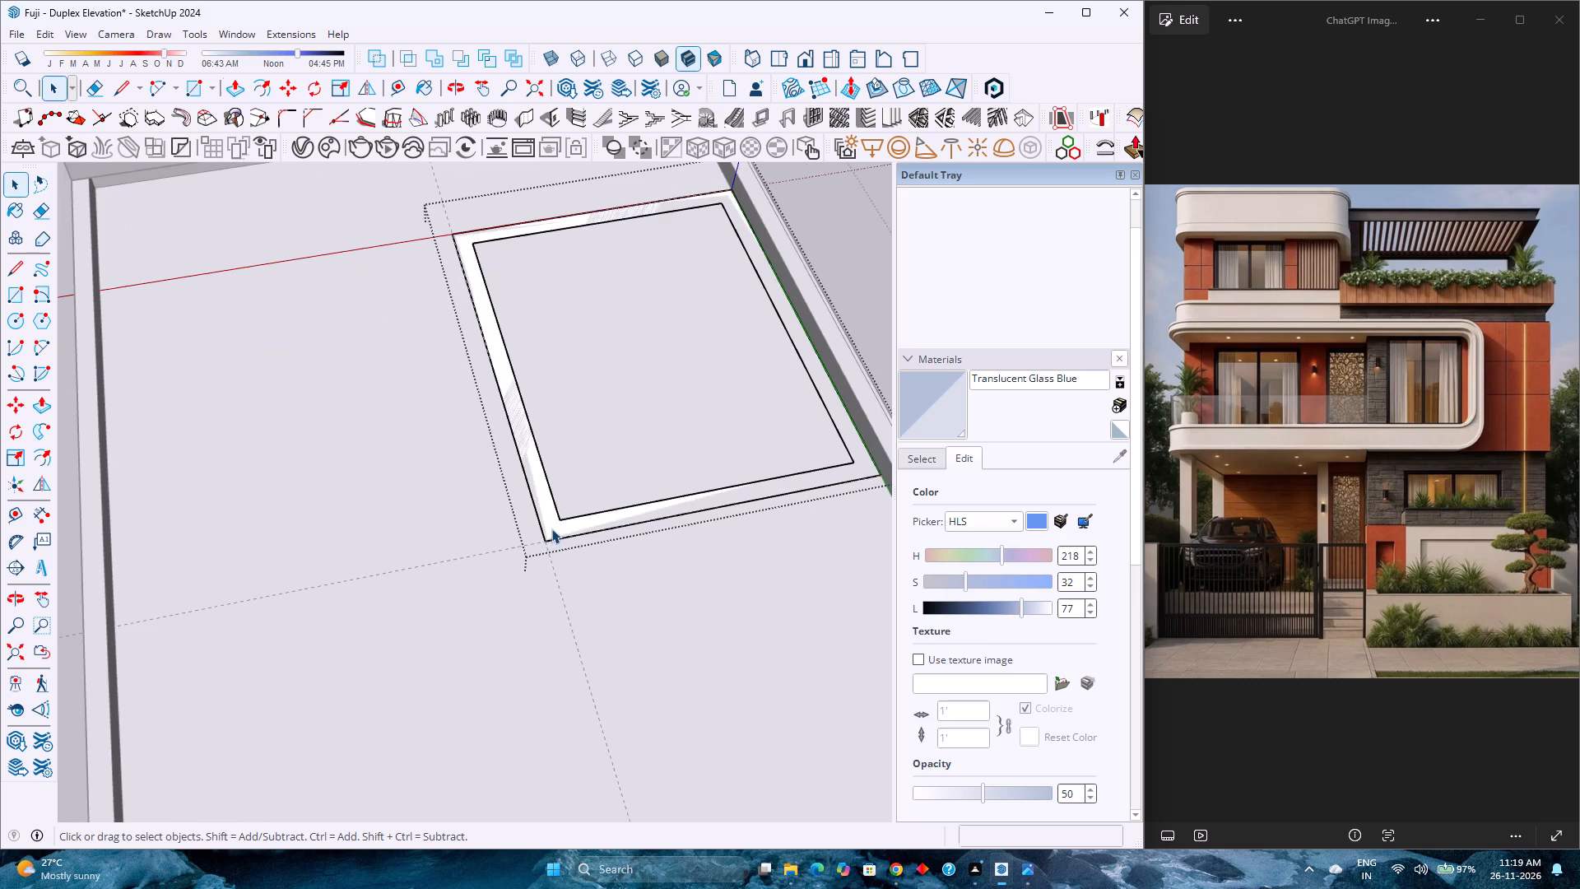
{"action": "key", "text": "p"}
{"action": "left_click", "coordinate": [570, 516]}
{"action": "scroll", "coordinate": [579, 497], "scroll_direction": "down", "scroll_amount": 3}
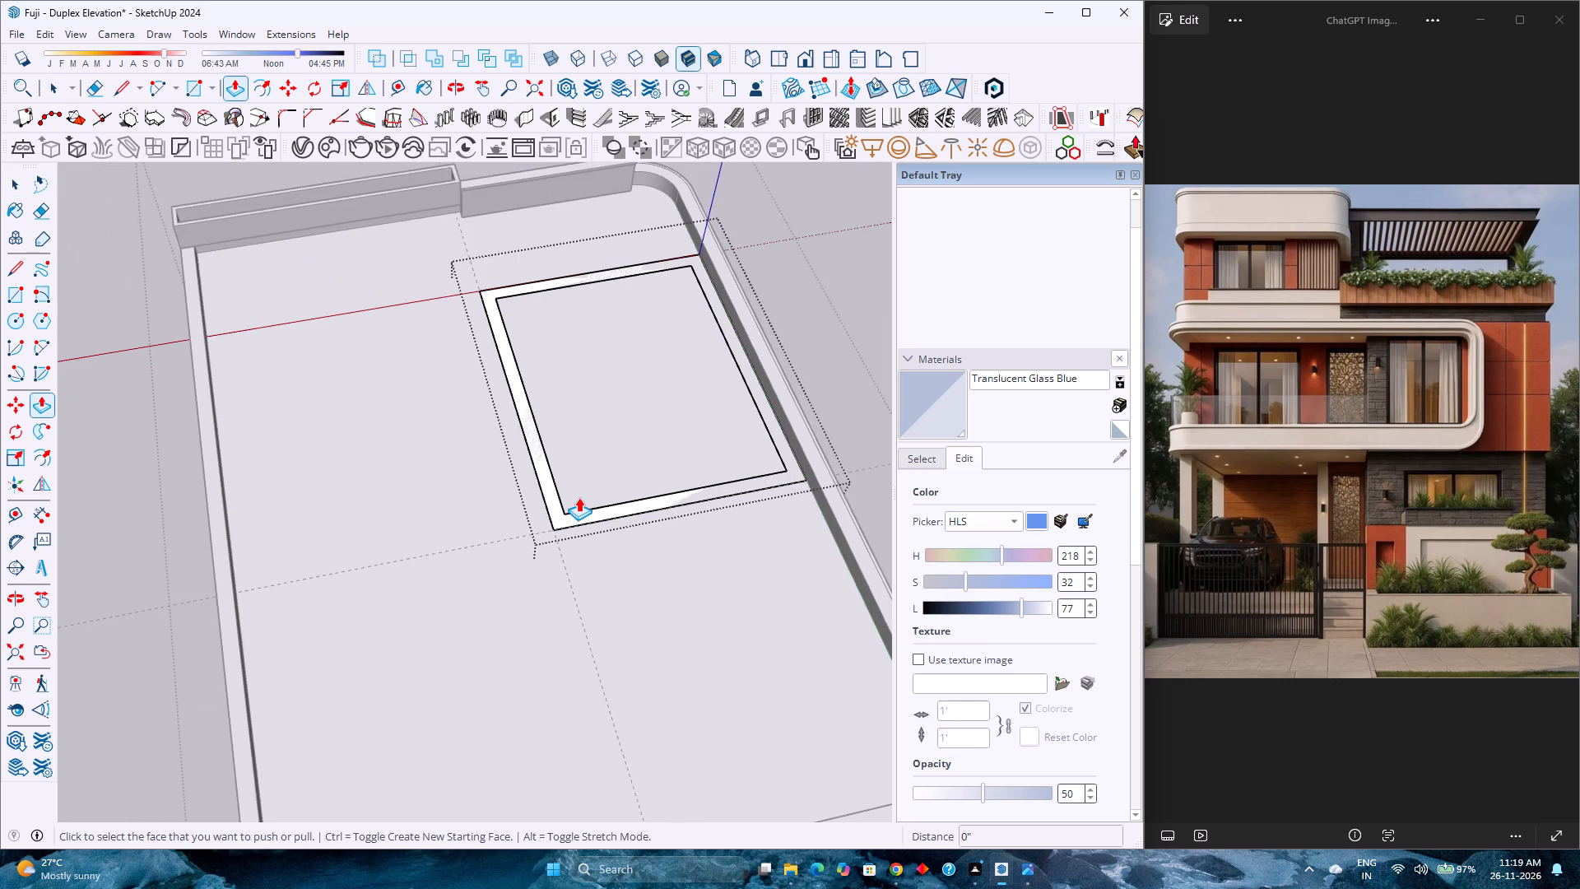
{"action": "scroll", "coordinate": [590, 477], "scroll_direction": "down", "scroll_amount": 2}
{"action": "left_click", "coordinate": [577, 507]}
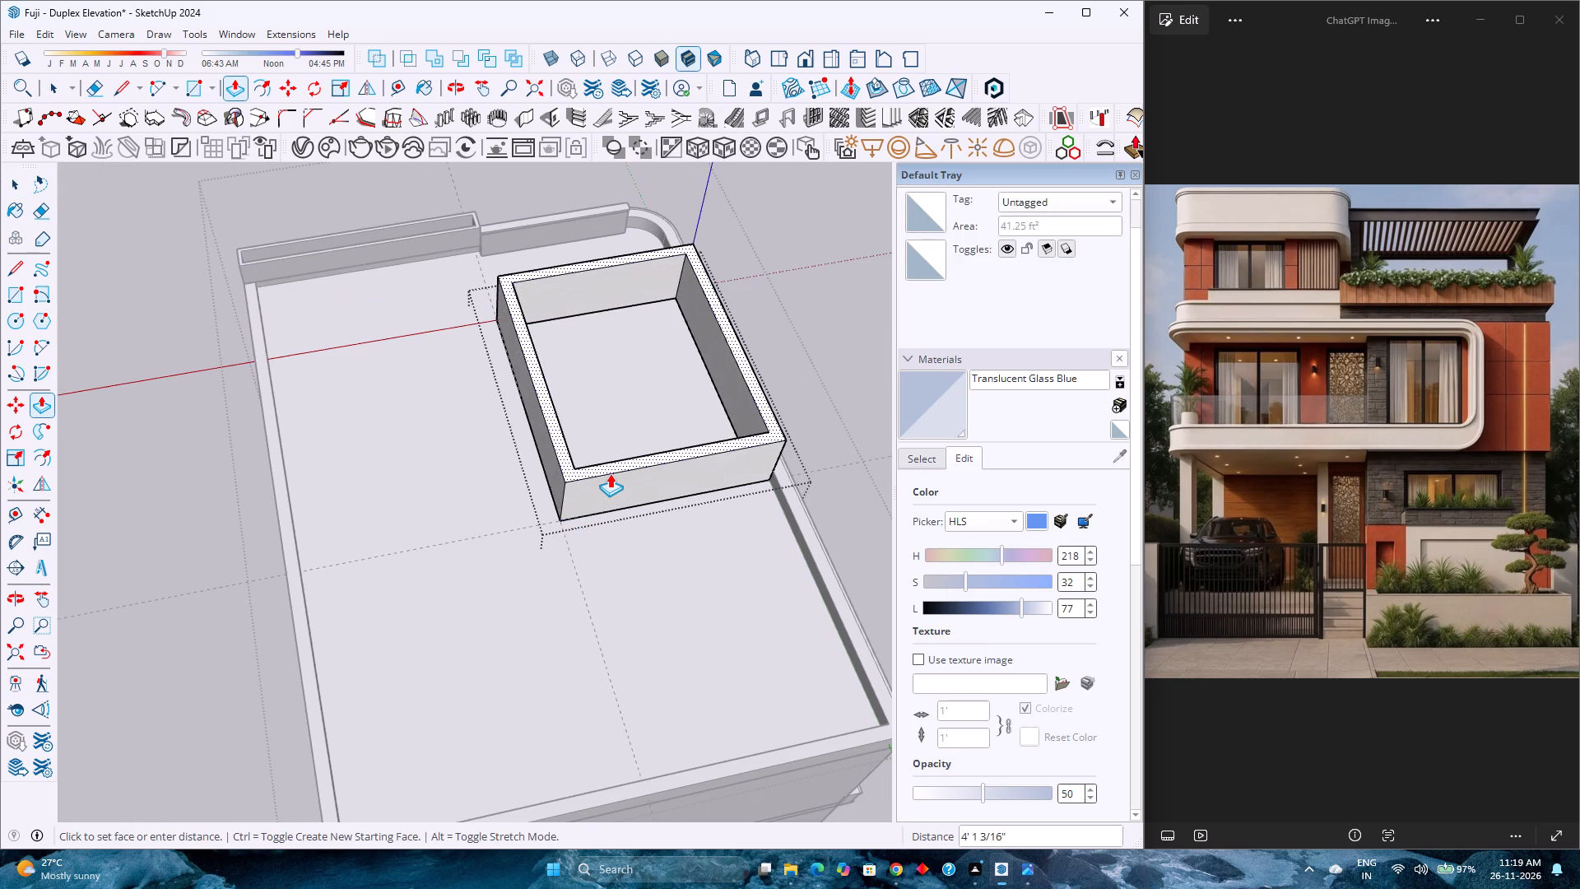
{"action": "scroll", "coordinate": [610, 473], "scroll_direction": "down", "scroll_amount": 2}
{"action": "type", "text": "8'"}
{"action": "key", "text": "Return"}
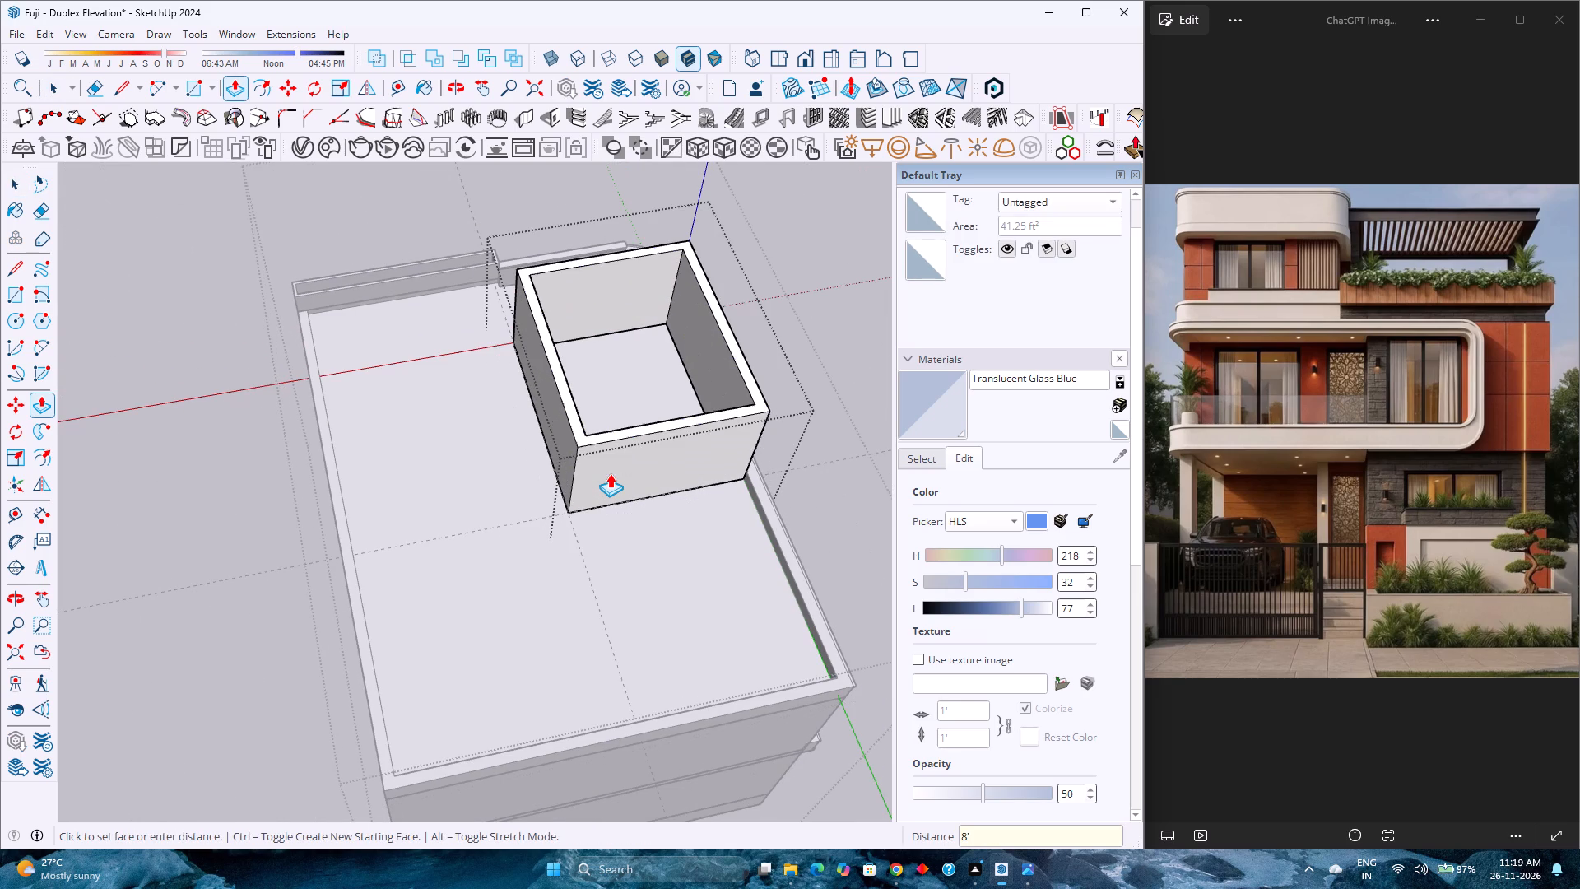
Show the house in front view and close the rooftop room group.
{"action": "key", "text": "space"}
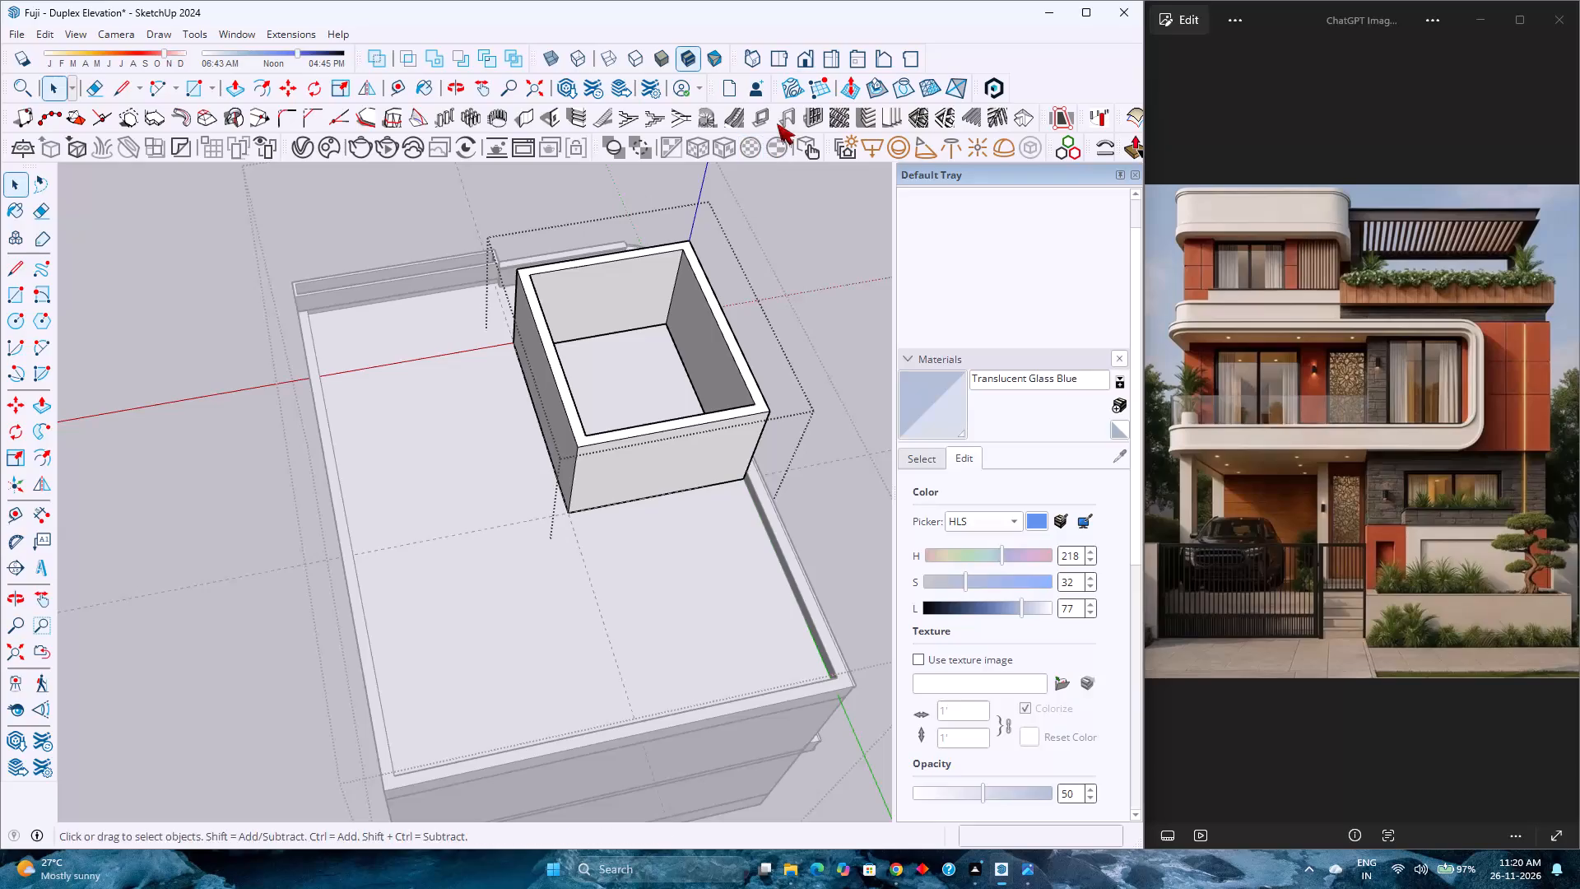
{"action": "left_click", "coordinate": [804, 50]}
{"action": "scroll", "coordinate": [438, 535], "scroll_direction": "down", "scroll_amount": 3}
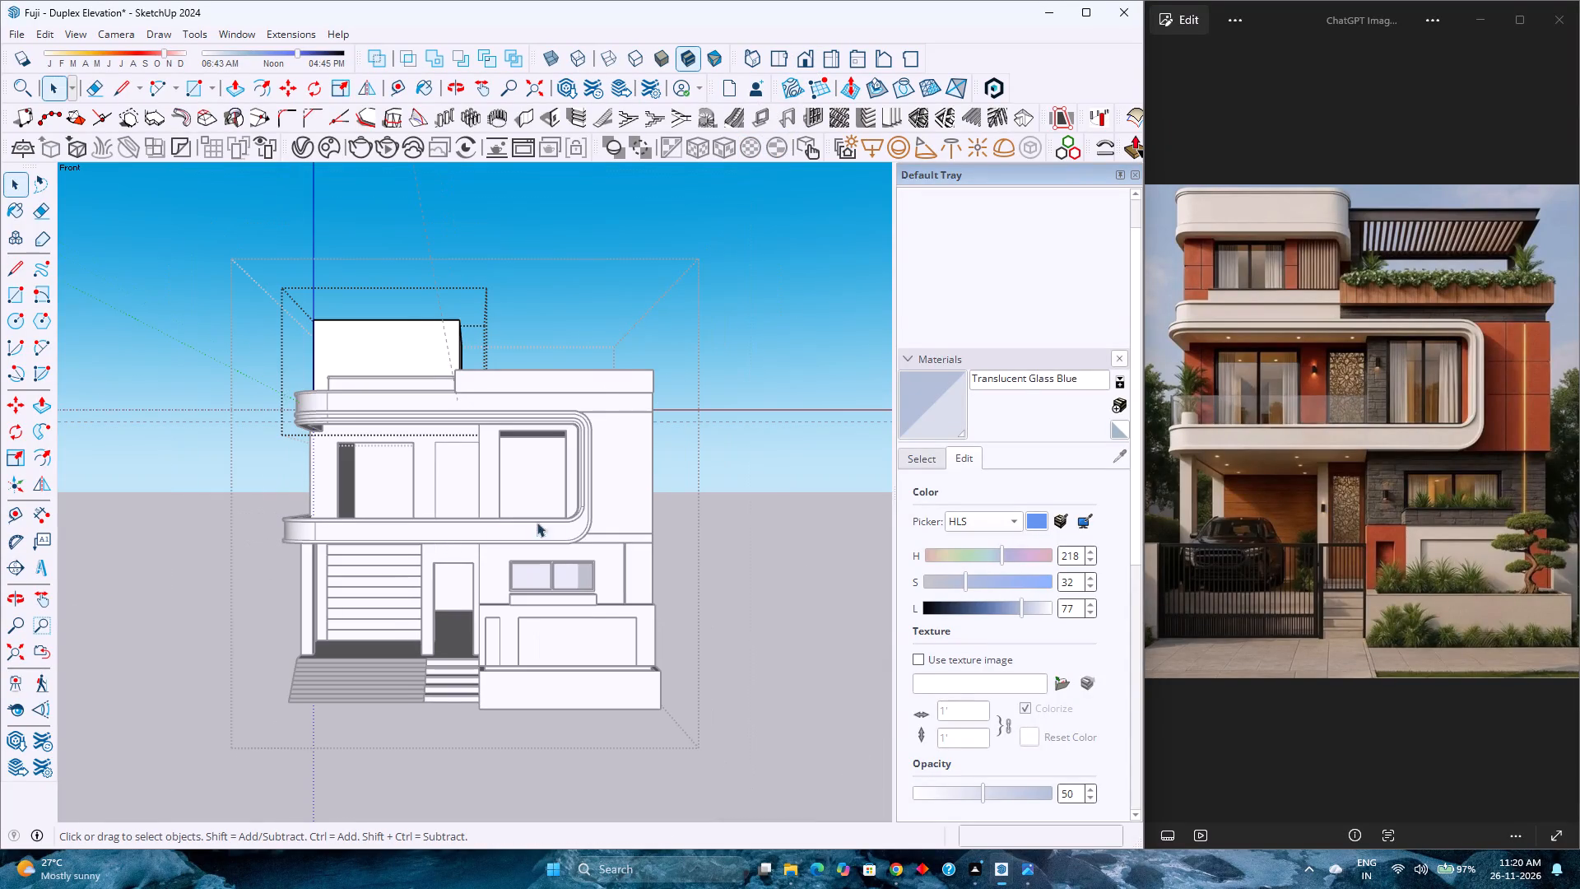
{"action": "scroll", "coordinate": [680, 515], "scroll_direction": "up", "scroll_amount": 1}
{"action": "left_click", "coordinate": [709, 506]}
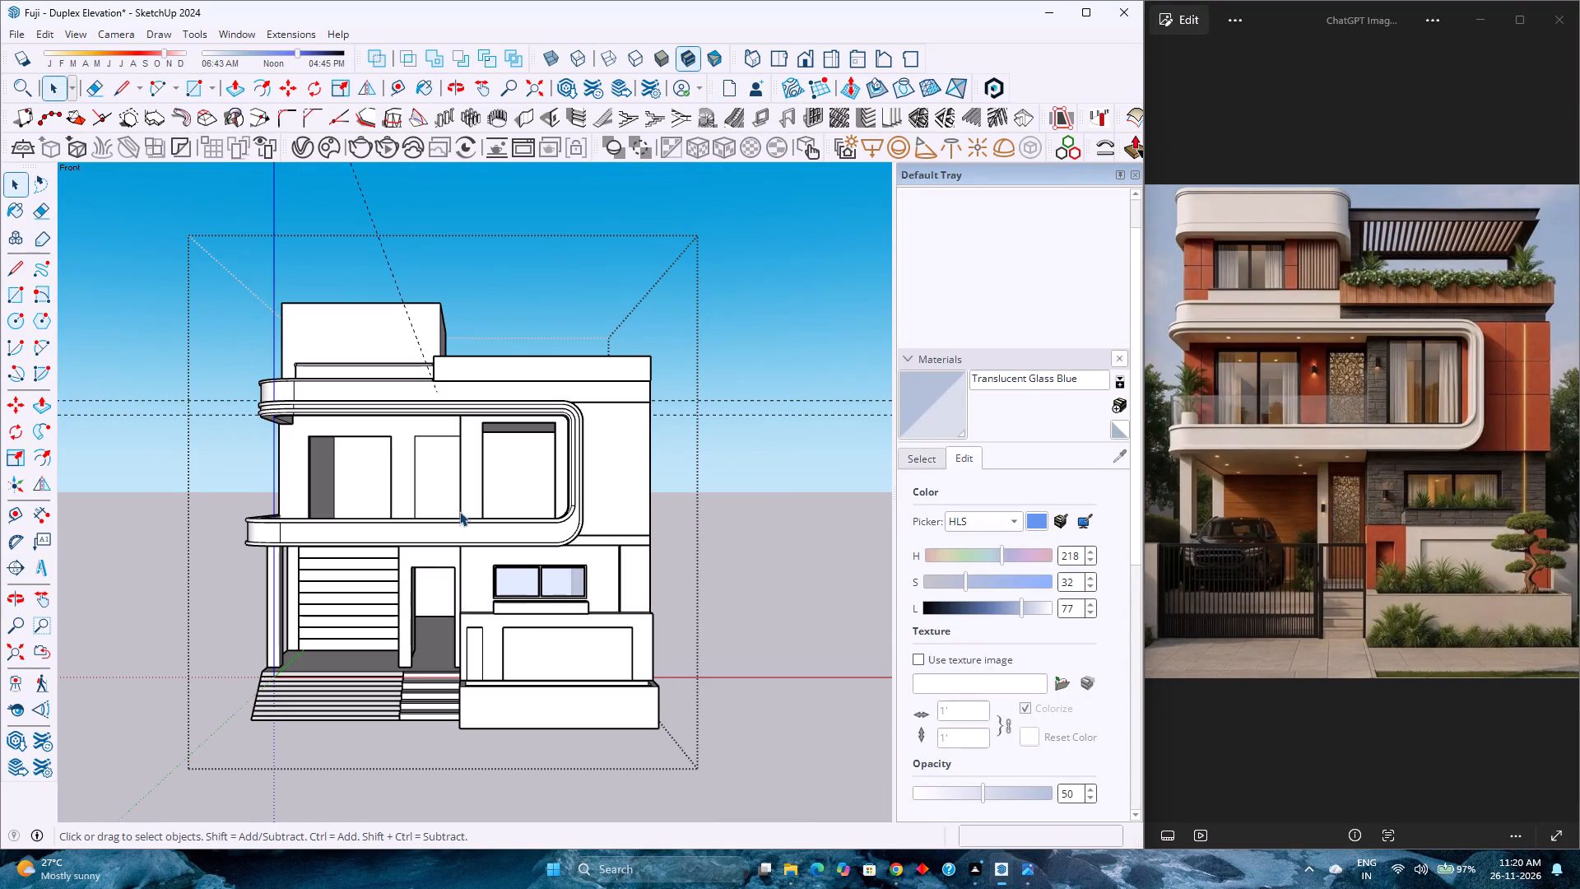
Delete all guides and save the model.
{"action": "left_click", "coordinate": [44, 35]}
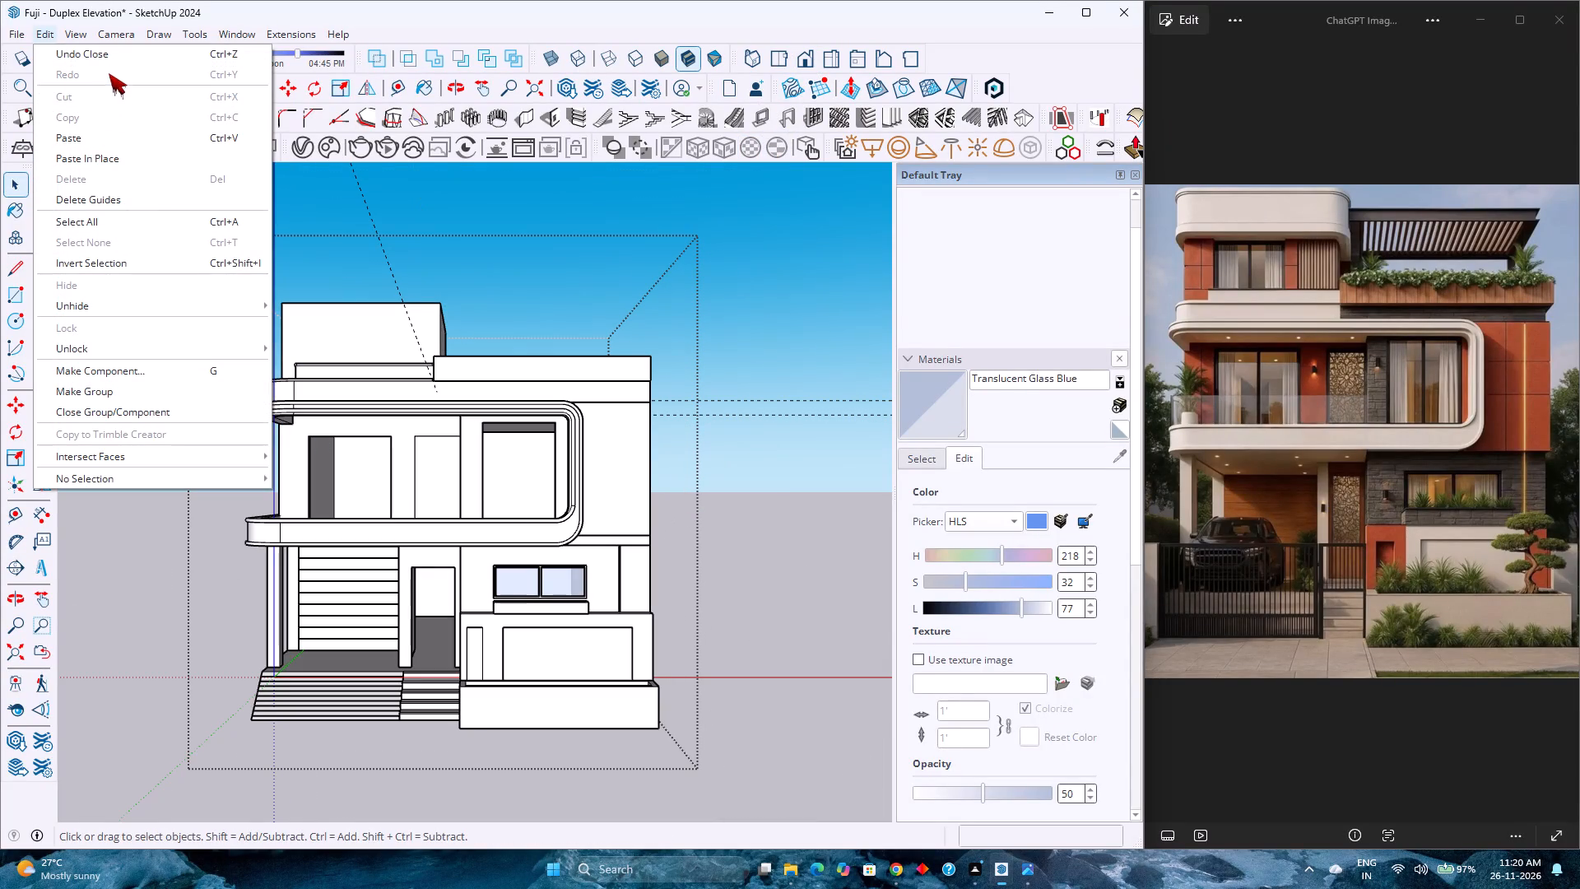
{"action": "left_click", "coordinate": [139, 200]}
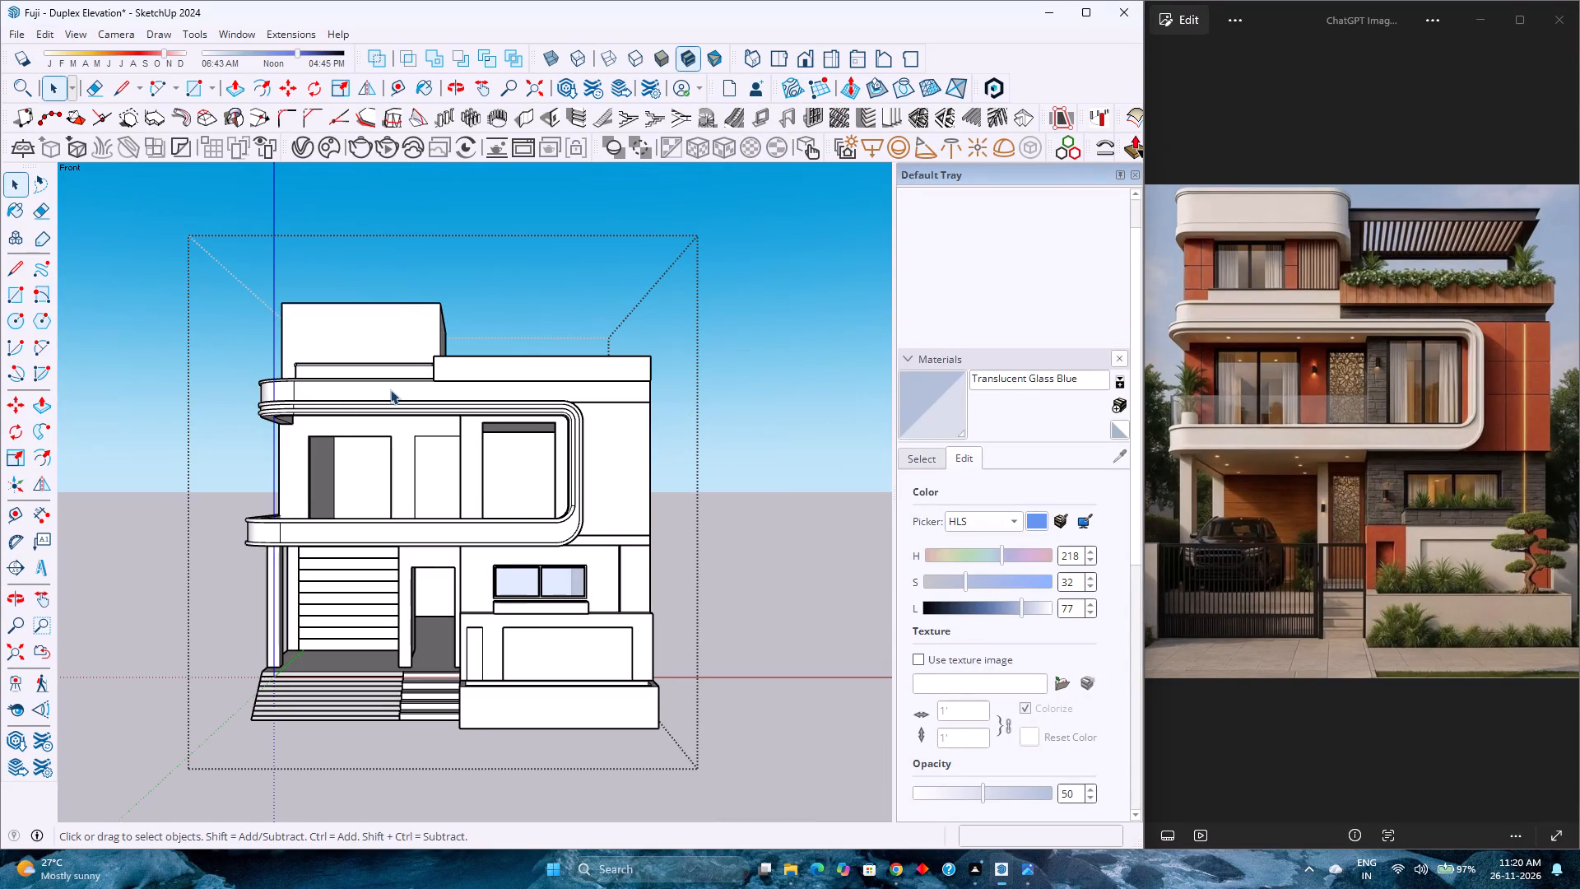
{"action": "scroll", "coordinate": [390, 389], "scroll_direction": "up", "scroll_amount": 1}
{"action": "key", "text": "ctrl+s"}
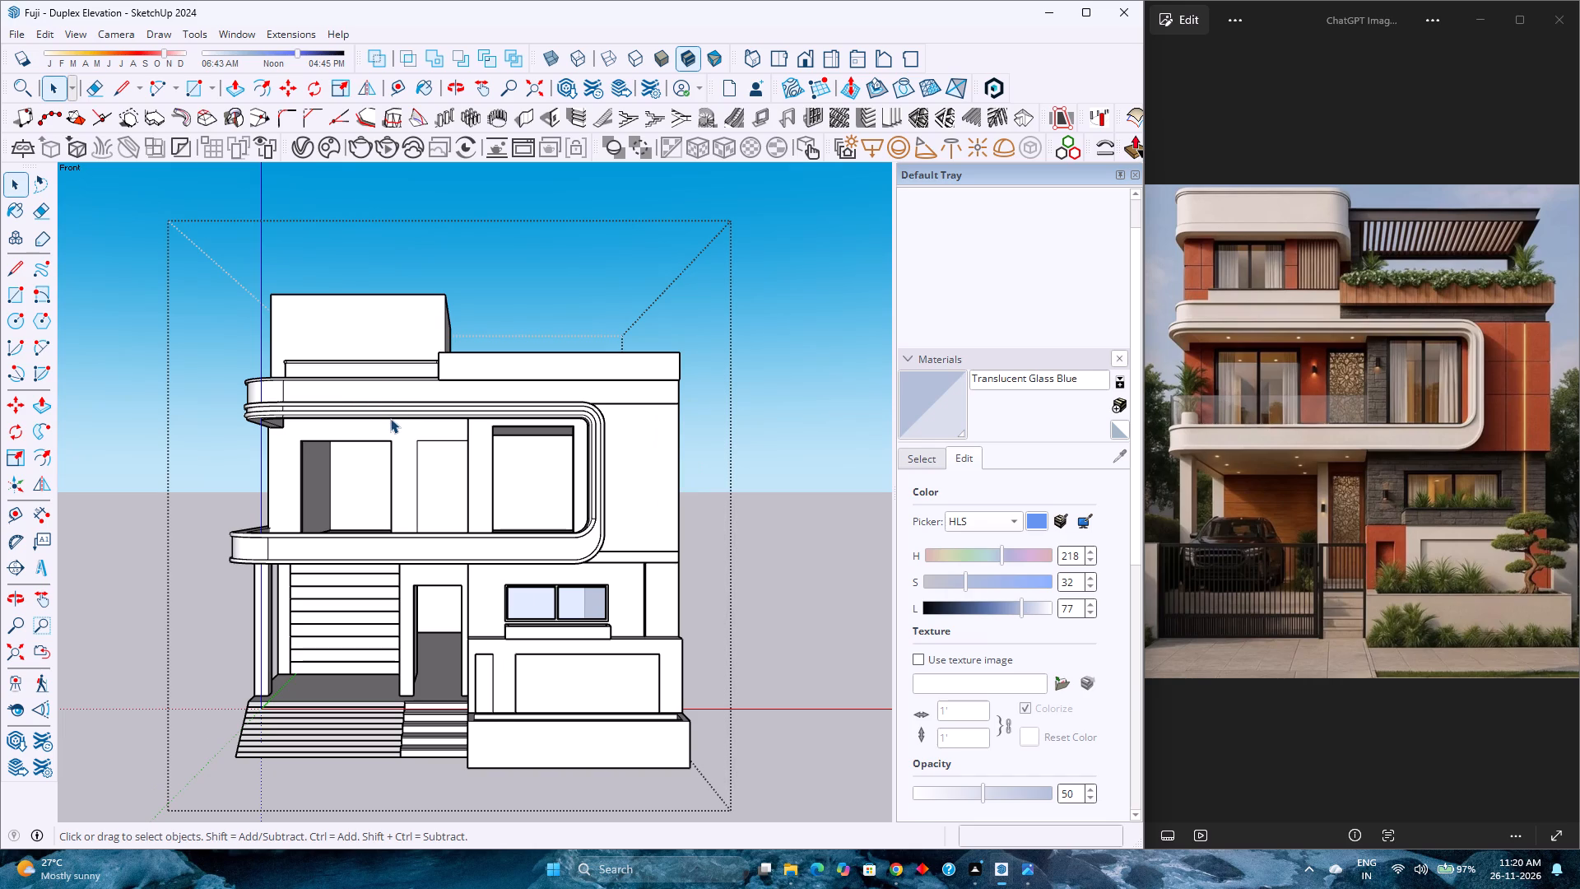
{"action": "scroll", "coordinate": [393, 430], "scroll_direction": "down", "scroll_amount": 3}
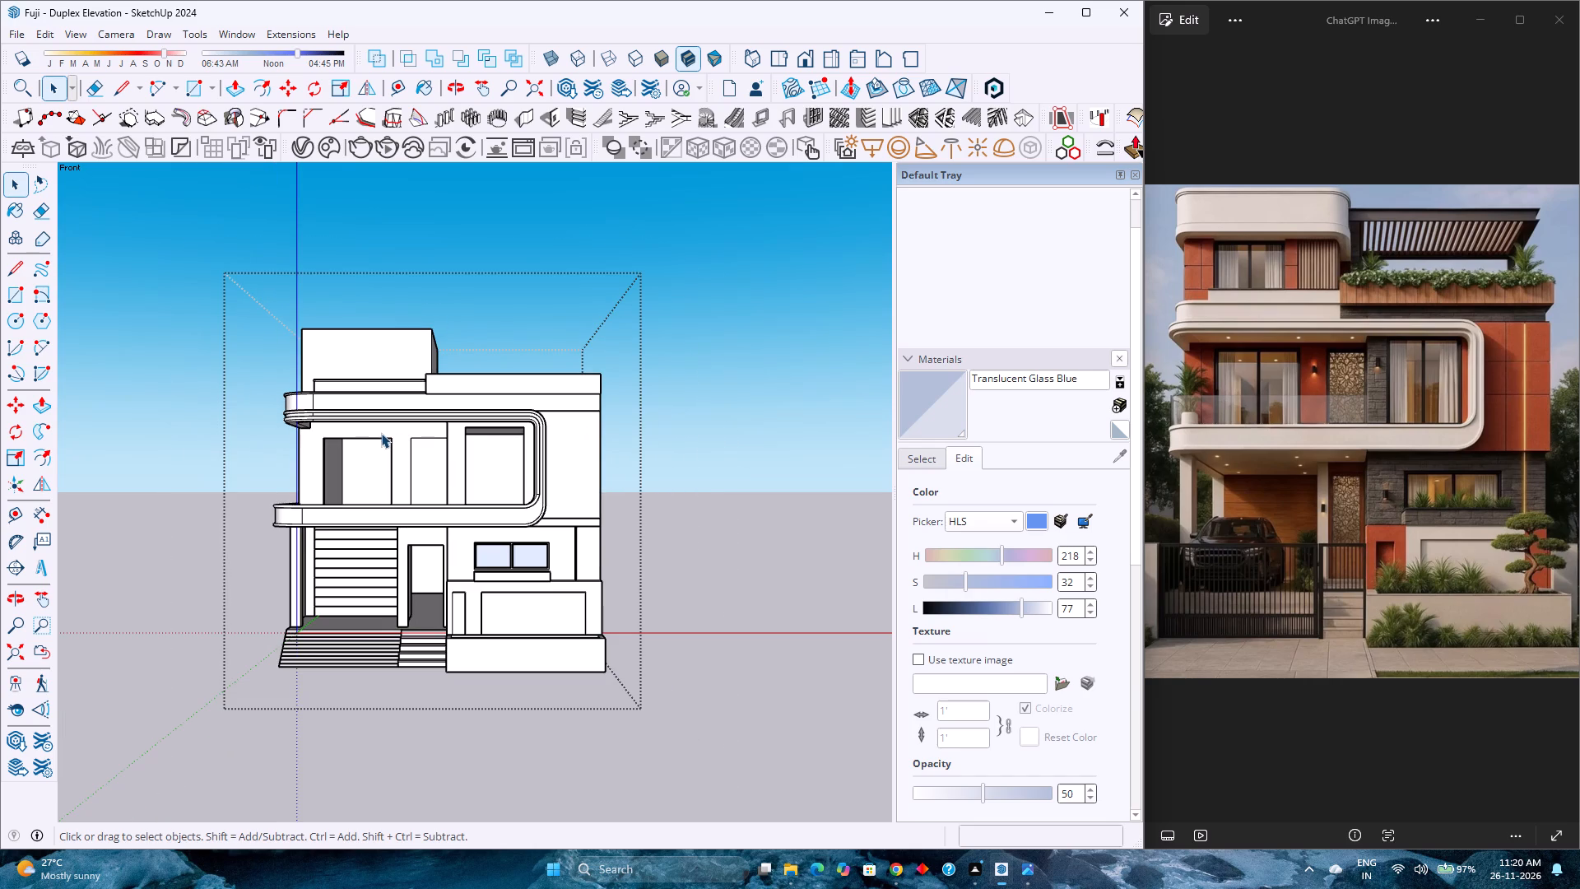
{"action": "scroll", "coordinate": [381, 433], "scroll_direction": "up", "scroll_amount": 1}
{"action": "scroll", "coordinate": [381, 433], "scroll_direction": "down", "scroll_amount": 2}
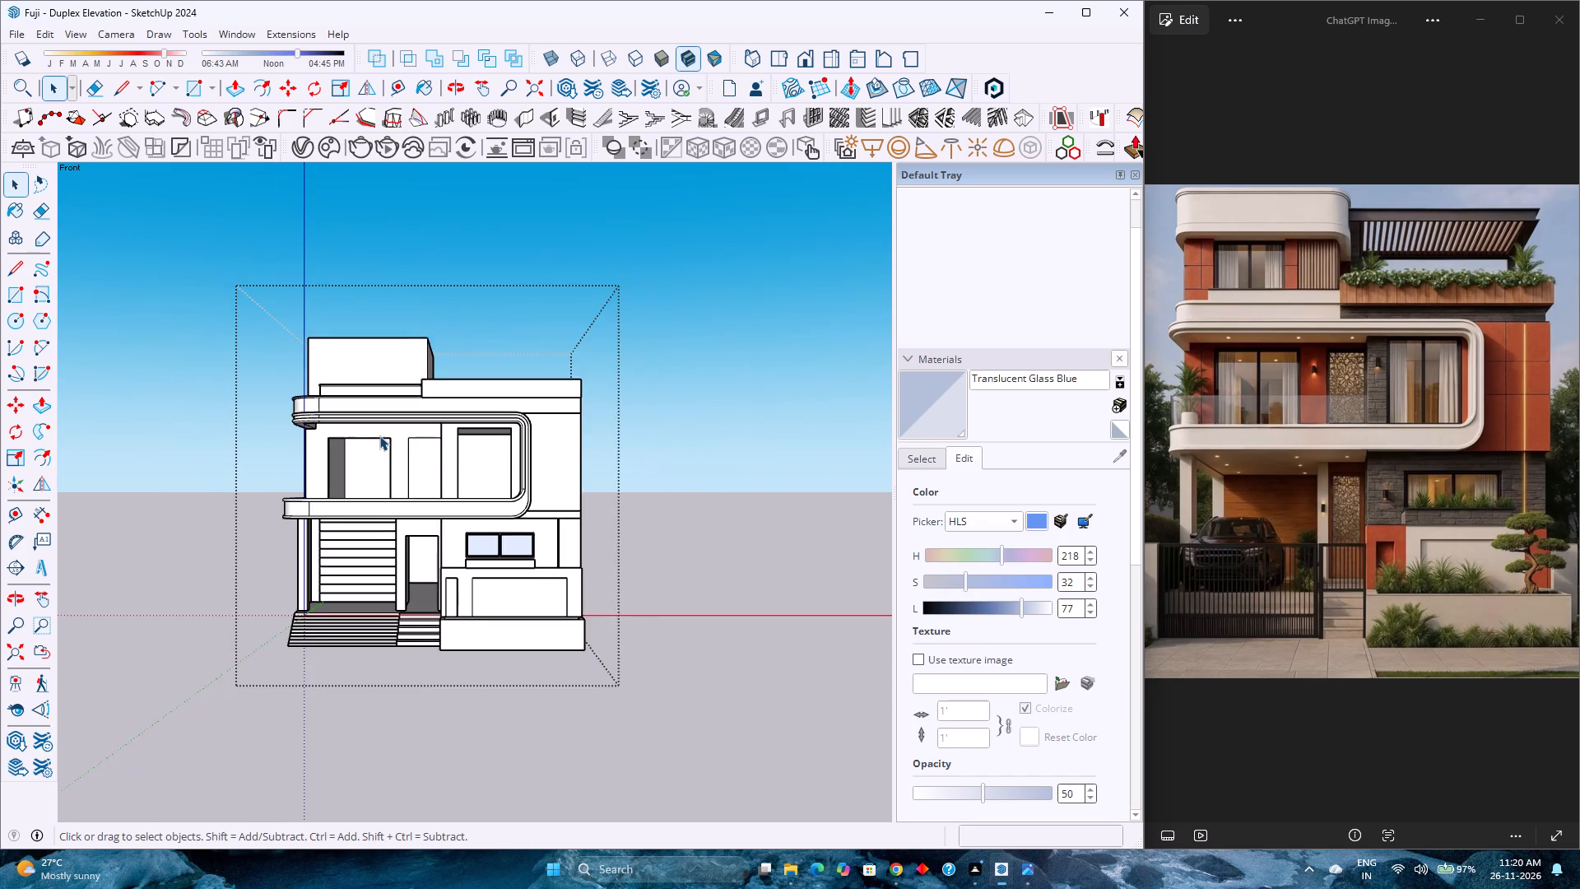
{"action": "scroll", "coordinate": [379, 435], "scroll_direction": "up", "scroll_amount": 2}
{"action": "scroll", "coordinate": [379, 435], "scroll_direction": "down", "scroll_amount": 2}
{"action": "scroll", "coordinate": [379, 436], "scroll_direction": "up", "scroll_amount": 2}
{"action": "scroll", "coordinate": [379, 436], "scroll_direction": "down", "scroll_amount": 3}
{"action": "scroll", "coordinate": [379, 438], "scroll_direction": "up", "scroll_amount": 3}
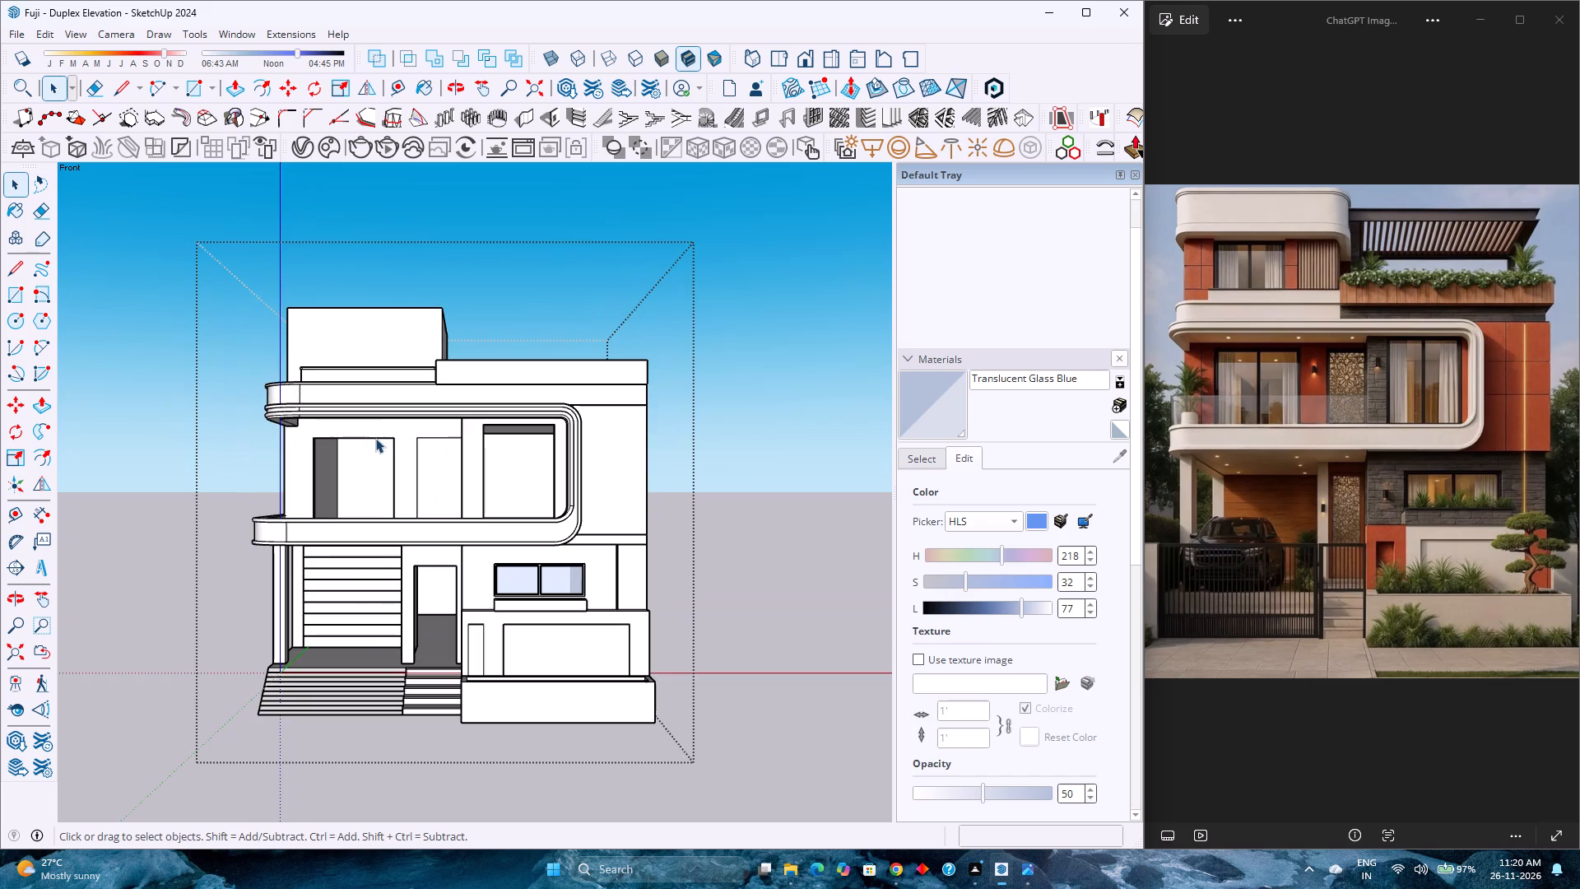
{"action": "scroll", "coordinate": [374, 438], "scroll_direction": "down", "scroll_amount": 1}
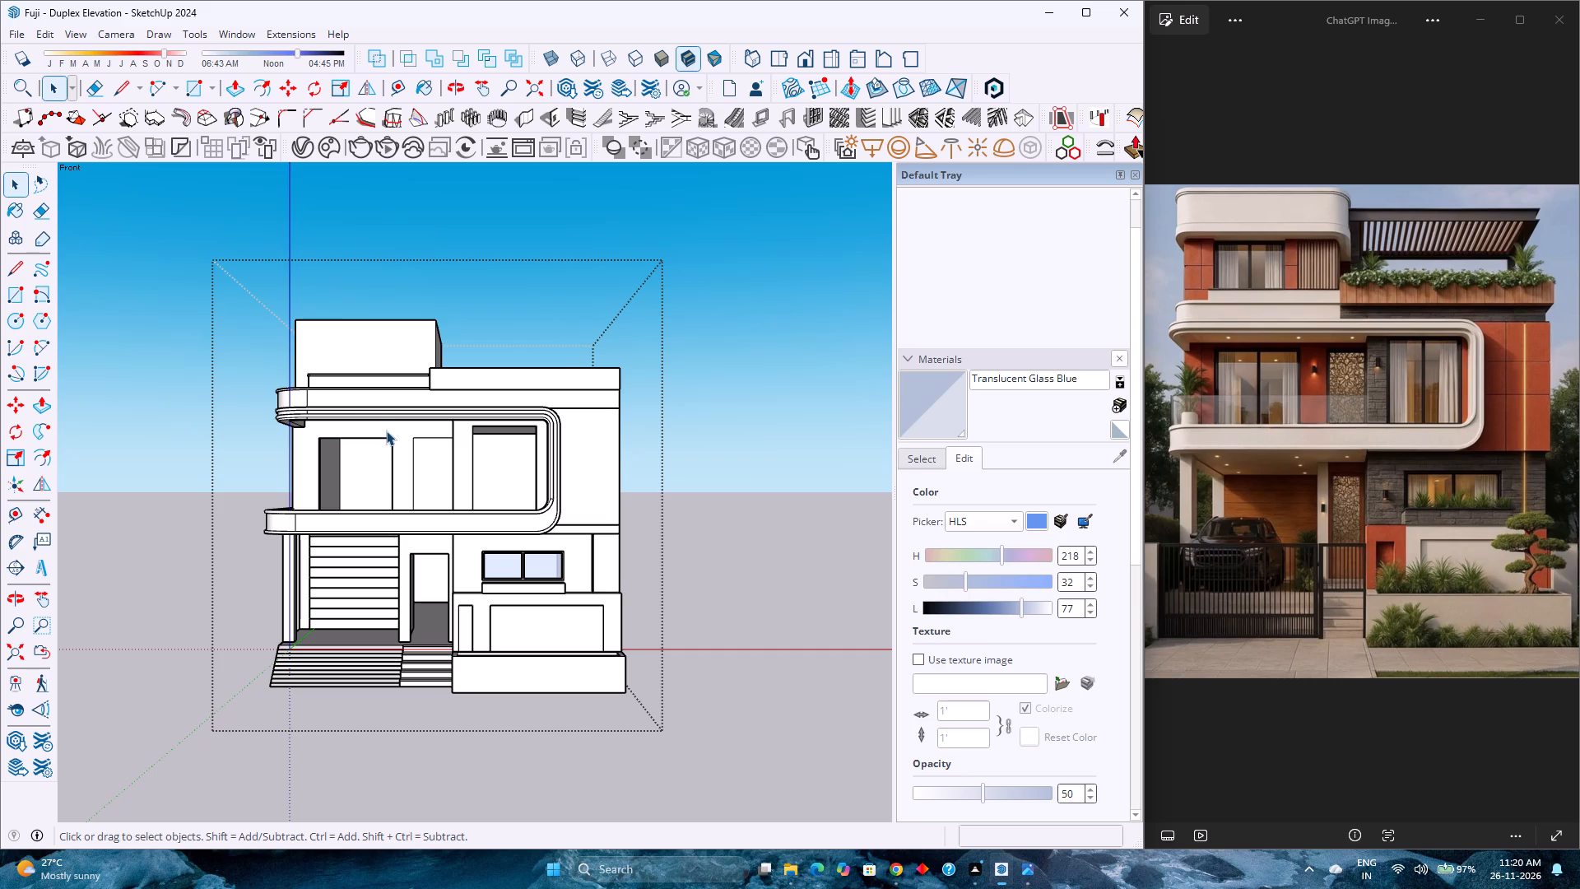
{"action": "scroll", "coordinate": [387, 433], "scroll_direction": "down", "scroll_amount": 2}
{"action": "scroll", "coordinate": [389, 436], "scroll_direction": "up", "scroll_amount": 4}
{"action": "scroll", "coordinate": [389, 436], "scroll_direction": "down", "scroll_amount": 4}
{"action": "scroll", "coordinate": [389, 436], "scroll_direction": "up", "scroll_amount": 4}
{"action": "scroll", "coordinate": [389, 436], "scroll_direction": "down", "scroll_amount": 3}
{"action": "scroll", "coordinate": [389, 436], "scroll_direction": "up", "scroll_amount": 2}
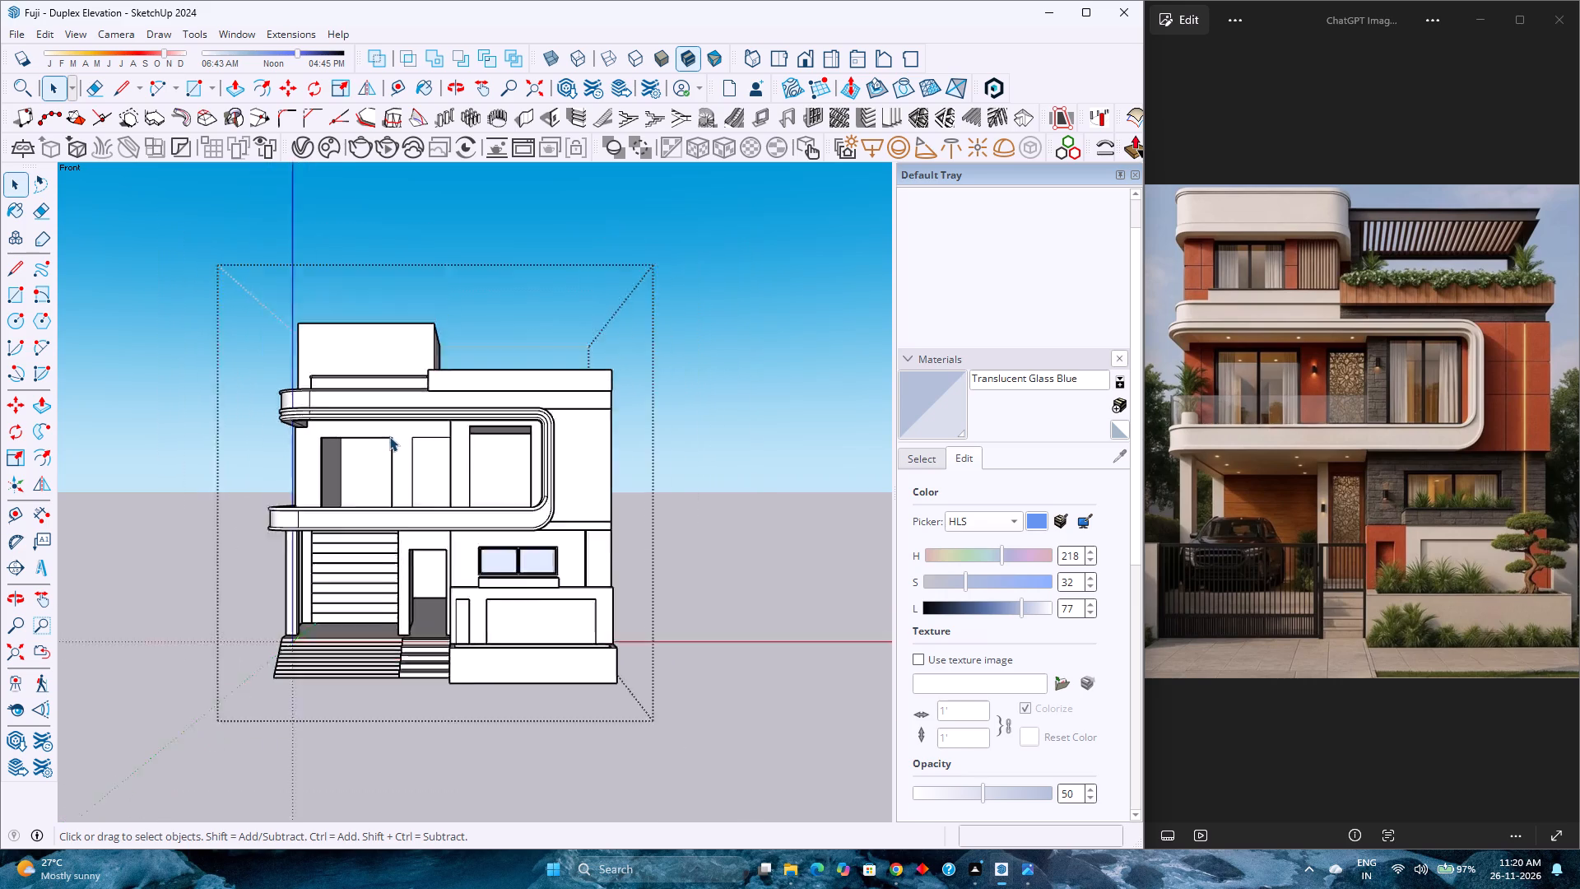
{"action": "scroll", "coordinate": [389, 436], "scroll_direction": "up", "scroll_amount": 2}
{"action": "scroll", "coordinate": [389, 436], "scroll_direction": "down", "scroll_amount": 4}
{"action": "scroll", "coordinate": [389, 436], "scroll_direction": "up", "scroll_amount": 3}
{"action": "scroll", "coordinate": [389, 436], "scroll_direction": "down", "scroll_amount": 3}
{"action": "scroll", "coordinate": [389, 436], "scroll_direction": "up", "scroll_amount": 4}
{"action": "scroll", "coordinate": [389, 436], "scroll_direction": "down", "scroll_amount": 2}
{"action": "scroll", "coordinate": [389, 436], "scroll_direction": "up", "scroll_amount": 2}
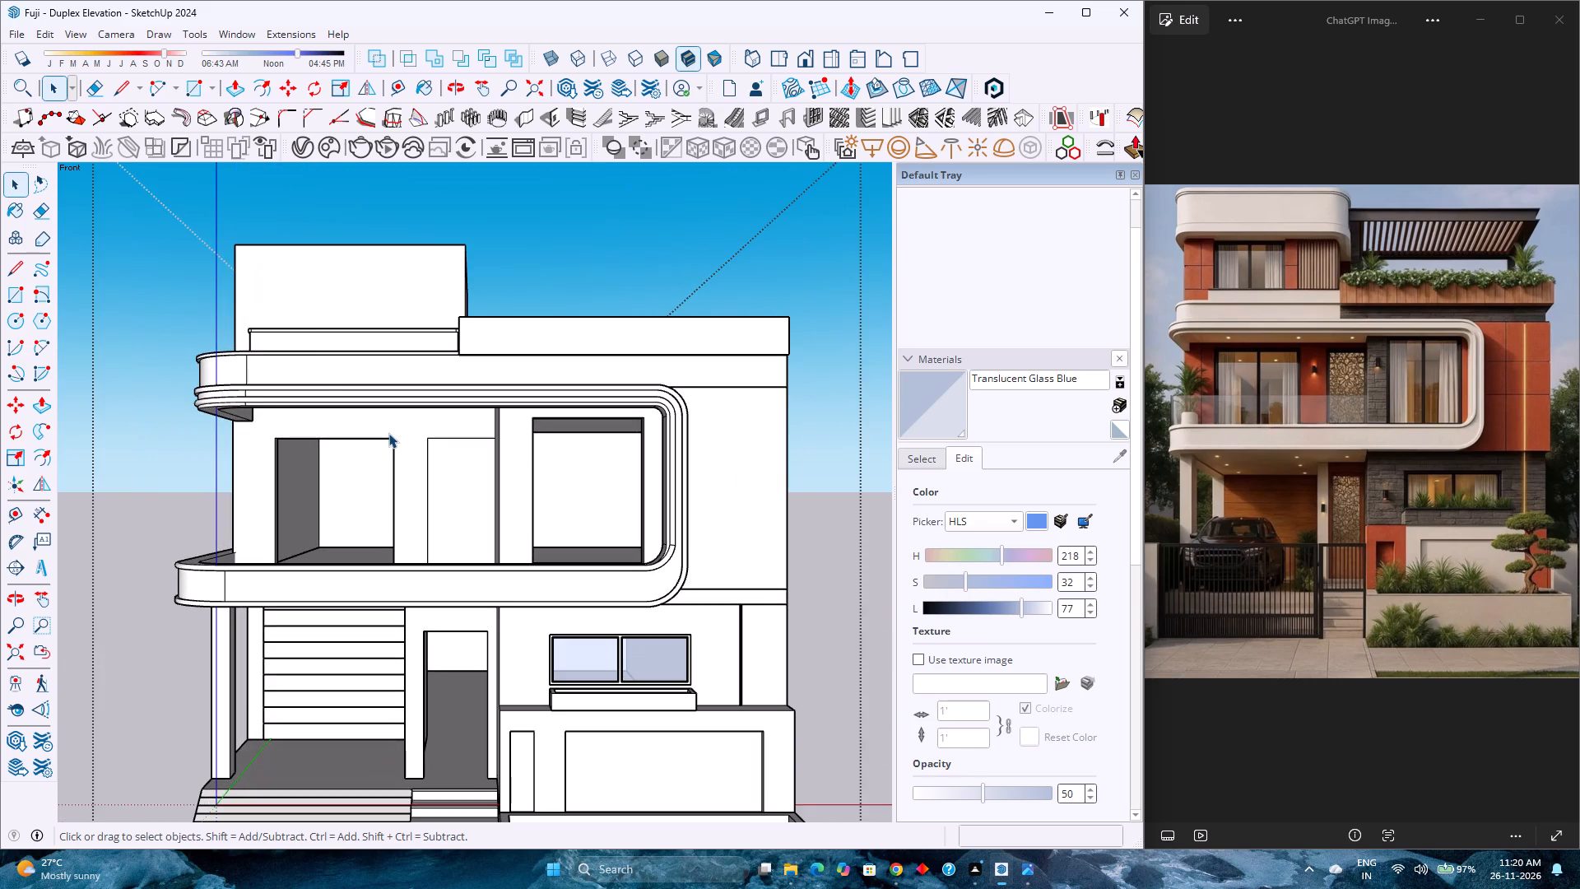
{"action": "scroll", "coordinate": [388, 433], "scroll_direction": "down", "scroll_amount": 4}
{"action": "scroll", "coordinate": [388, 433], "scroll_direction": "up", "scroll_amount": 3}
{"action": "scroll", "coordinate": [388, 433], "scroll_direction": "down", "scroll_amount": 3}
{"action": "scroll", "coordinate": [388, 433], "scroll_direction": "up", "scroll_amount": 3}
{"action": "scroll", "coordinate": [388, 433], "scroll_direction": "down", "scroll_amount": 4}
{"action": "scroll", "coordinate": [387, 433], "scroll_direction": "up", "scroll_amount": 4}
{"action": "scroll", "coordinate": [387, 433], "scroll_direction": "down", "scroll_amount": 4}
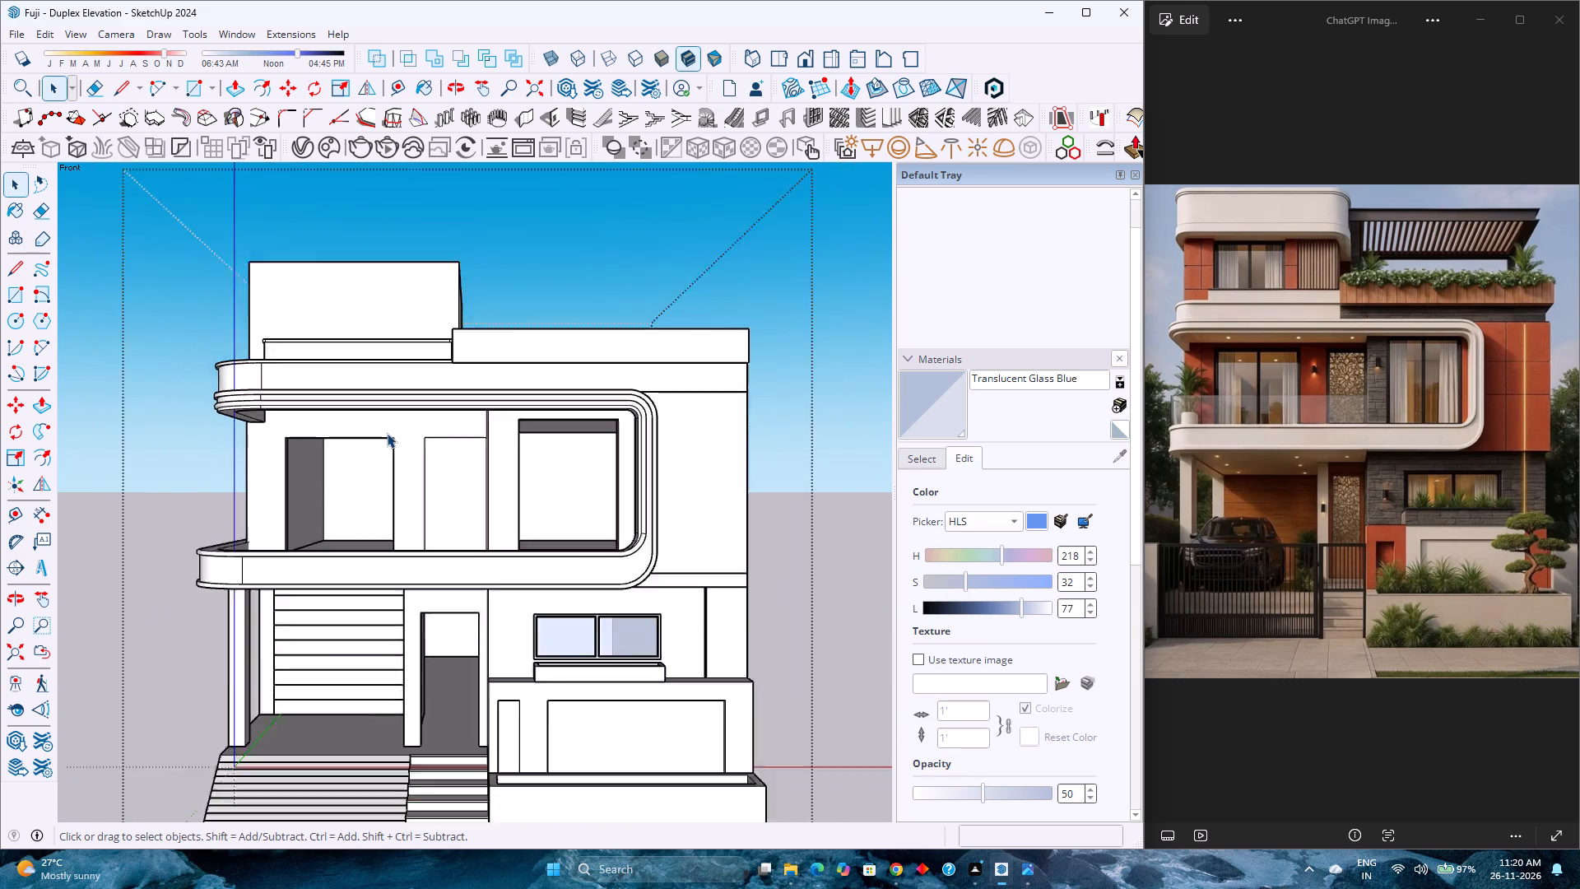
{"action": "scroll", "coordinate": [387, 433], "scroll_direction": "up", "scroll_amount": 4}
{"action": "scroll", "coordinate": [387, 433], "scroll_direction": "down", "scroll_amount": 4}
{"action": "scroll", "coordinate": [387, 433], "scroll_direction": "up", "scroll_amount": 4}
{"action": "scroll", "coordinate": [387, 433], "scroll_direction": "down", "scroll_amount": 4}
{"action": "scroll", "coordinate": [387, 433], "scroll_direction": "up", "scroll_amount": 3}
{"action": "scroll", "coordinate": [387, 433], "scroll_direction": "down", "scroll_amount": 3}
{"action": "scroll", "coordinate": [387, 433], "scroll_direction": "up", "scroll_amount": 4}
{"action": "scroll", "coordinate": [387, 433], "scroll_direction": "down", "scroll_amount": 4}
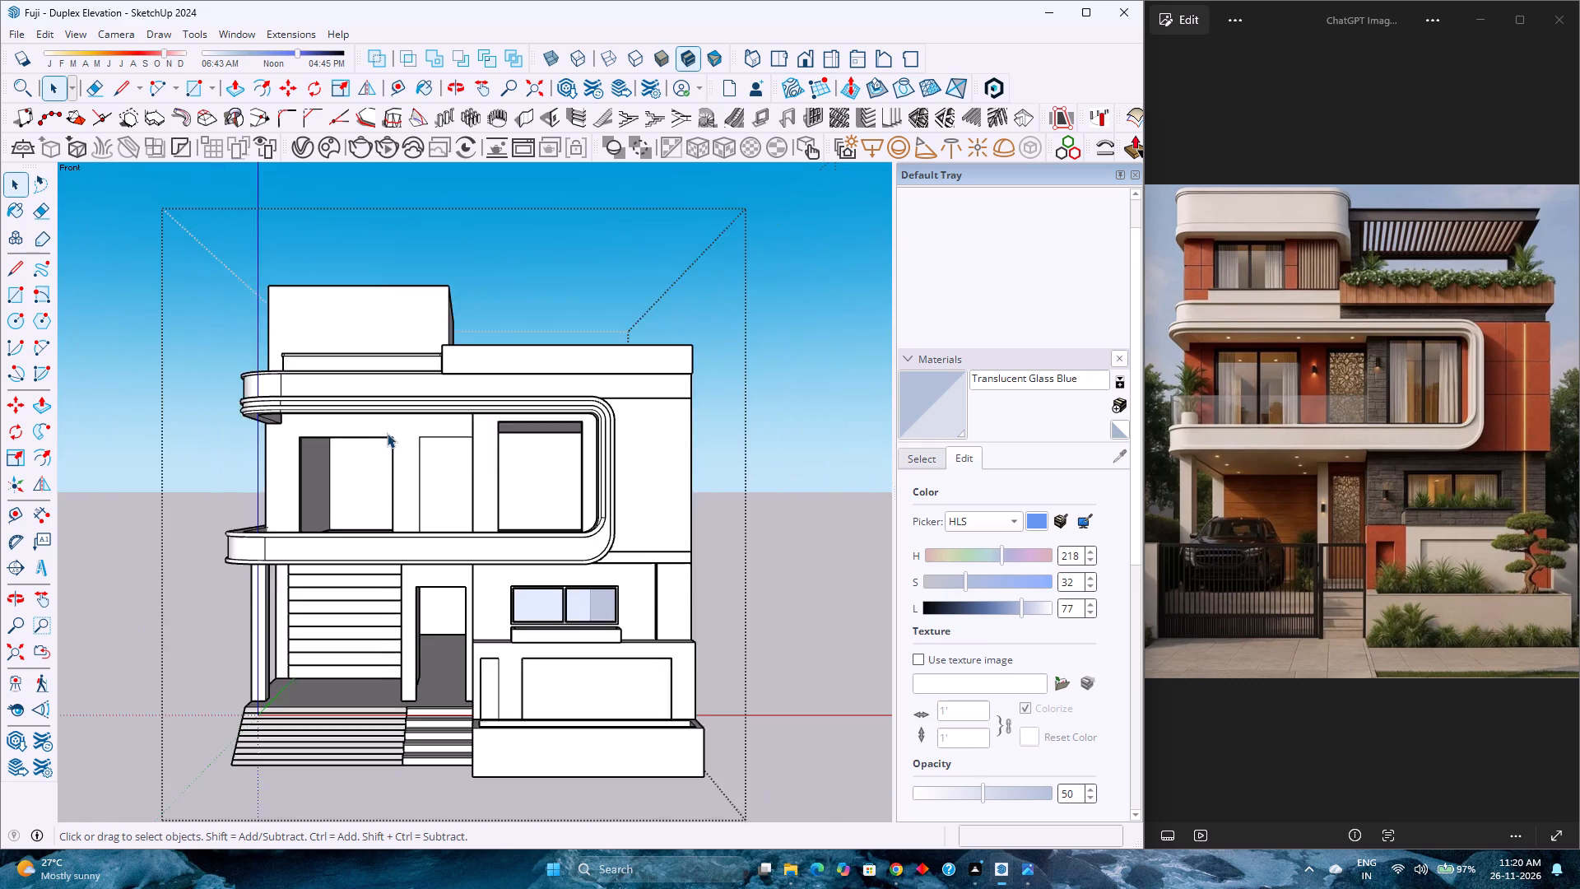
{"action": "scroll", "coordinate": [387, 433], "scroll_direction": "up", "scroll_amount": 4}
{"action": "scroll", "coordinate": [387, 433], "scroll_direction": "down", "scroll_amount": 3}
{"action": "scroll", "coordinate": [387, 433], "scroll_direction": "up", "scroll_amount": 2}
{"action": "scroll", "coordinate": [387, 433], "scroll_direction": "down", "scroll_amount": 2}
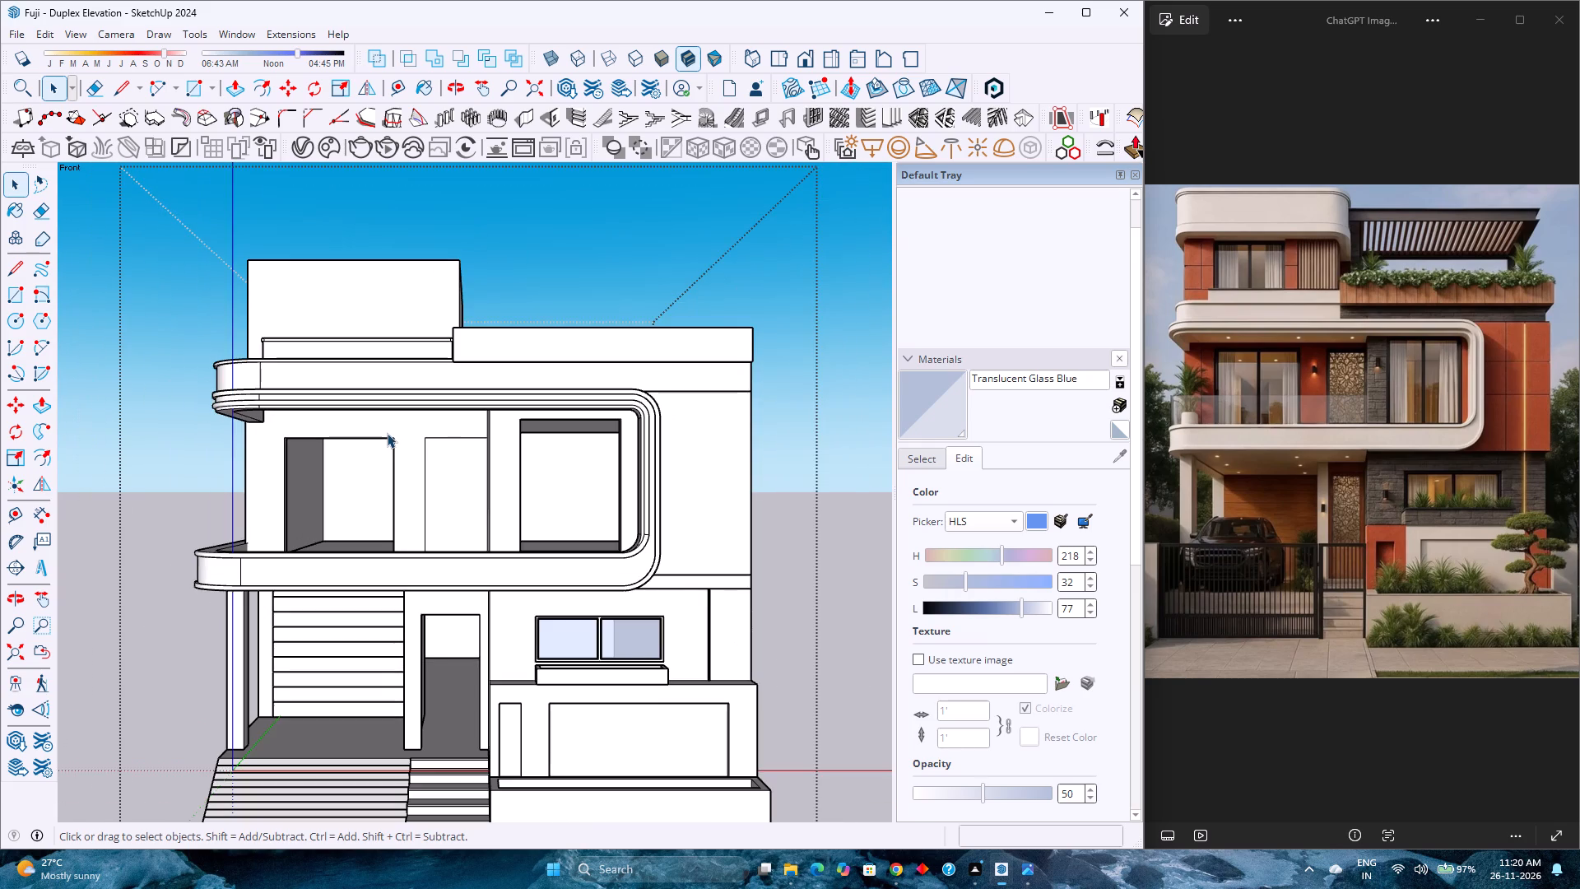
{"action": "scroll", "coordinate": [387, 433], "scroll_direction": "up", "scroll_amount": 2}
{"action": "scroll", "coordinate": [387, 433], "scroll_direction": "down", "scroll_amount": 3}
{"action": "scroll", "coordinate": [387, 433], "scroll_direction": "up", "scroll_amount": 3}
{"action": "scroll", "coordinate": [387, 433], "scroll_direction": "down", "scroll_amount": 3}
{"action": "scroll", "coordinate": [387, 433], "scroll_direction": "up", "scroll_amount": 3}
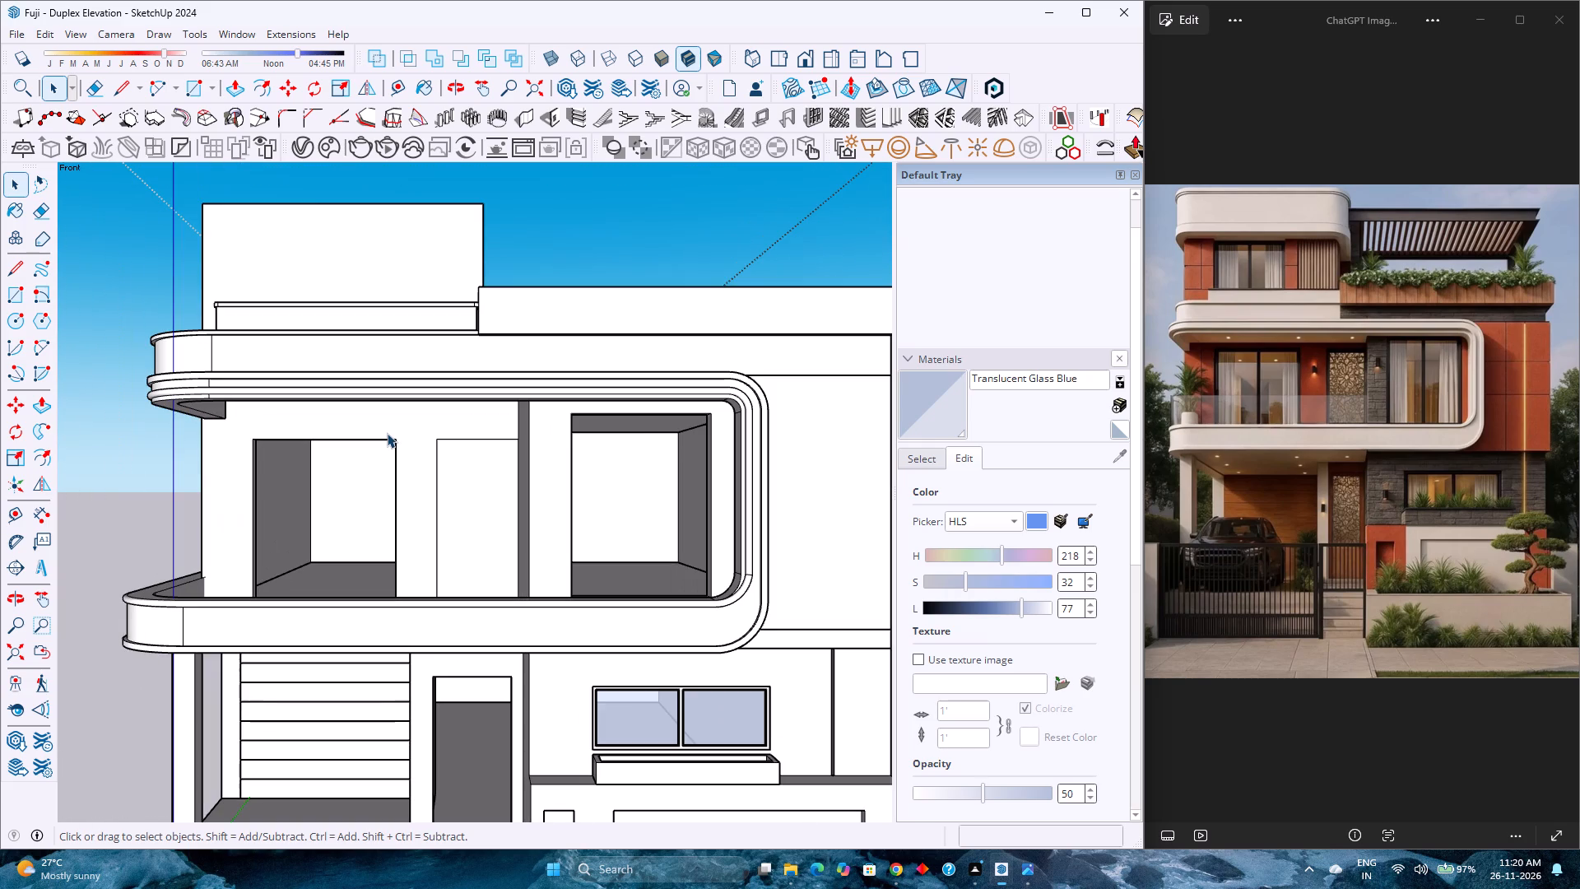
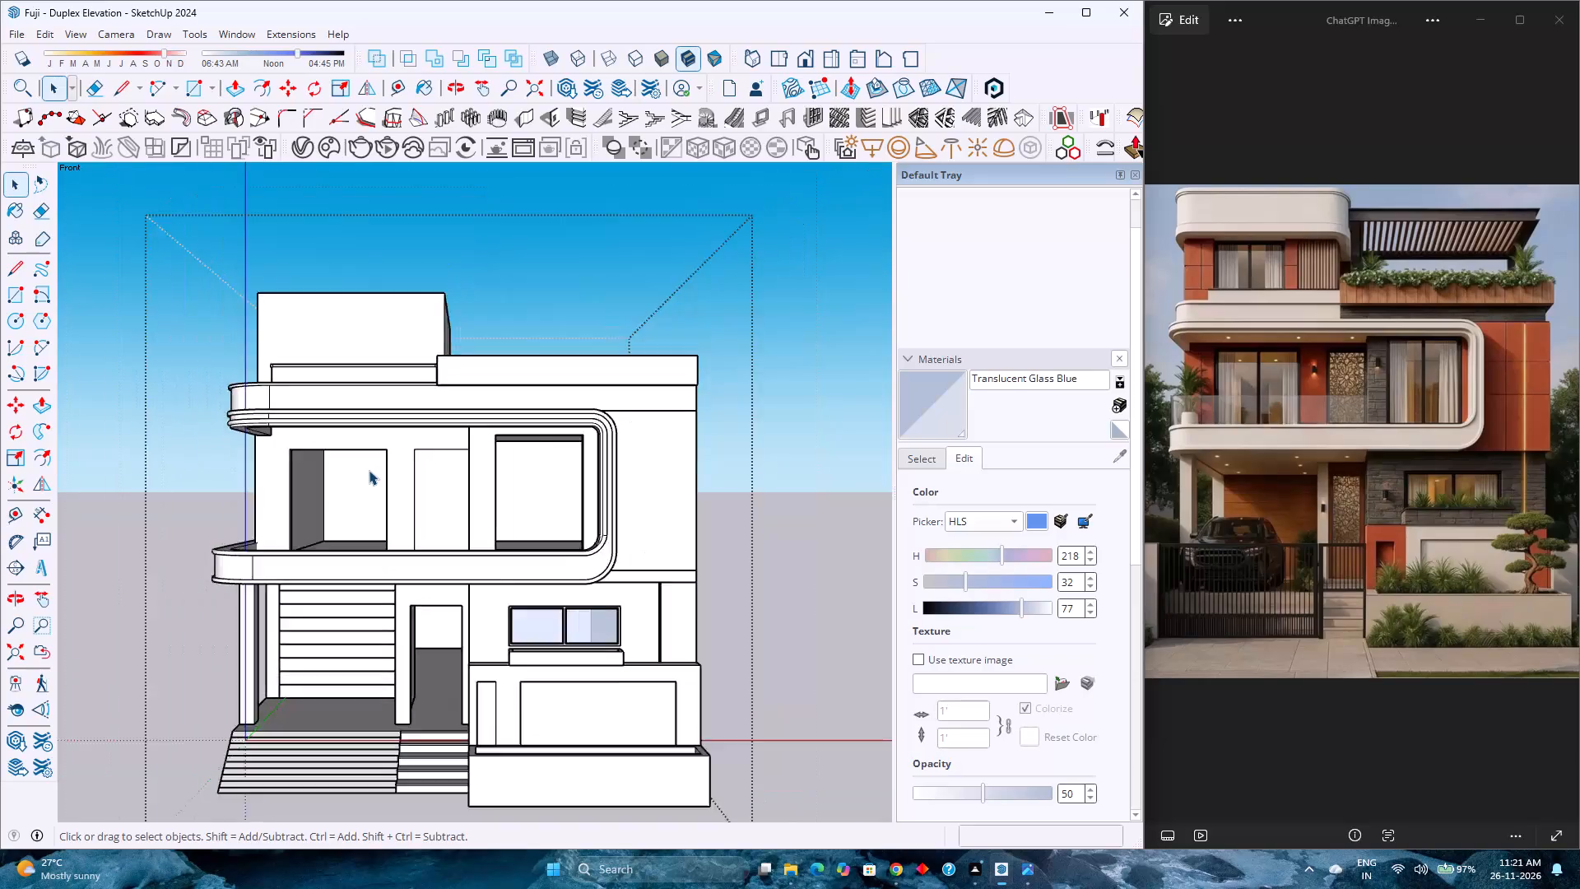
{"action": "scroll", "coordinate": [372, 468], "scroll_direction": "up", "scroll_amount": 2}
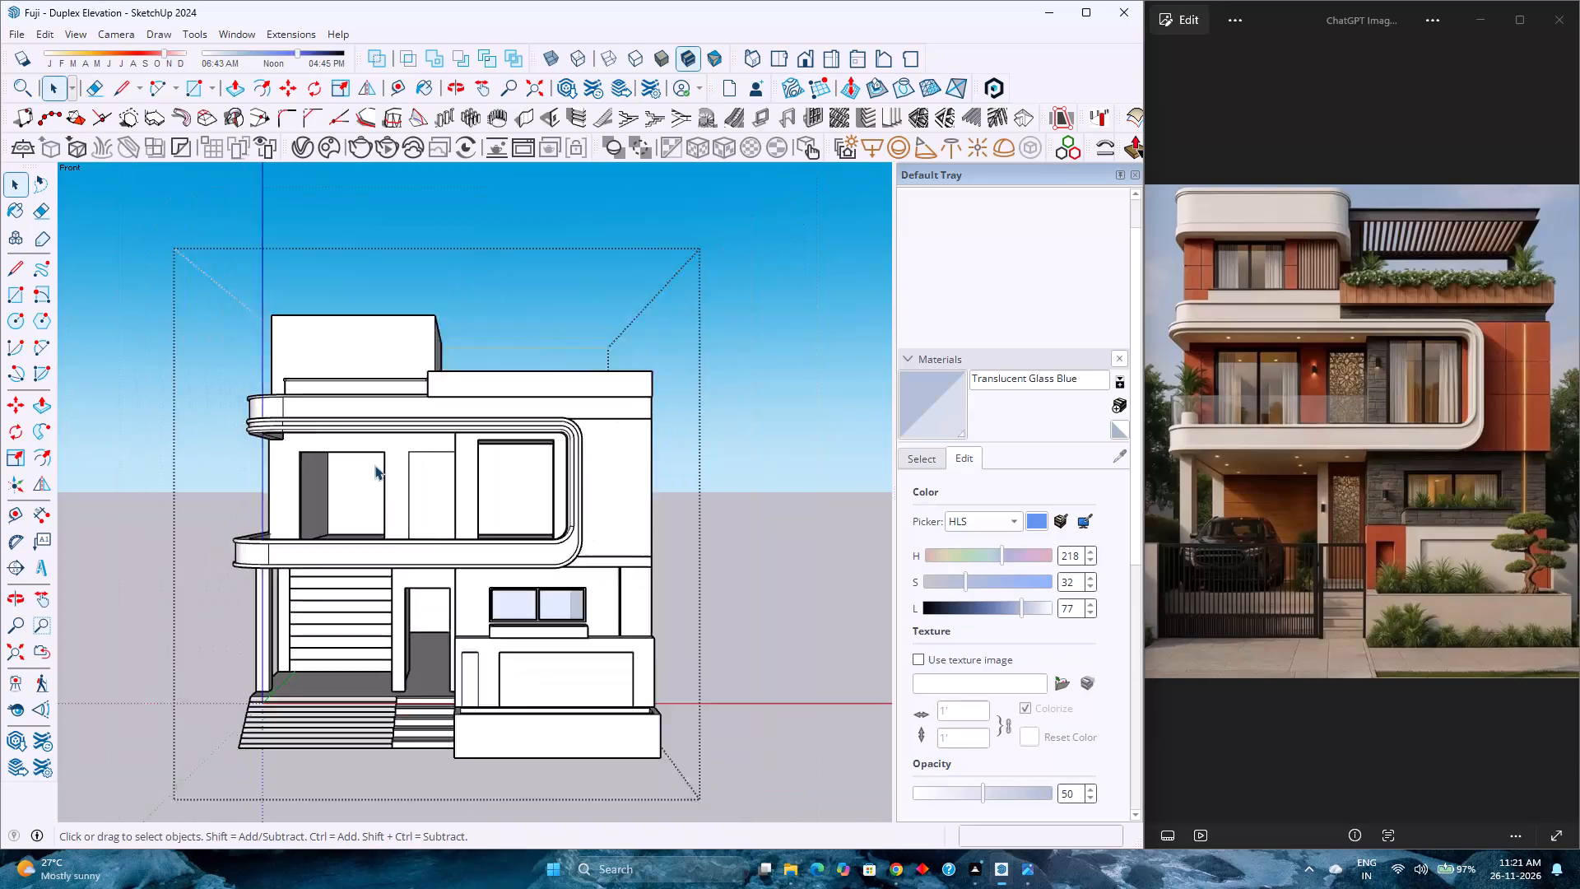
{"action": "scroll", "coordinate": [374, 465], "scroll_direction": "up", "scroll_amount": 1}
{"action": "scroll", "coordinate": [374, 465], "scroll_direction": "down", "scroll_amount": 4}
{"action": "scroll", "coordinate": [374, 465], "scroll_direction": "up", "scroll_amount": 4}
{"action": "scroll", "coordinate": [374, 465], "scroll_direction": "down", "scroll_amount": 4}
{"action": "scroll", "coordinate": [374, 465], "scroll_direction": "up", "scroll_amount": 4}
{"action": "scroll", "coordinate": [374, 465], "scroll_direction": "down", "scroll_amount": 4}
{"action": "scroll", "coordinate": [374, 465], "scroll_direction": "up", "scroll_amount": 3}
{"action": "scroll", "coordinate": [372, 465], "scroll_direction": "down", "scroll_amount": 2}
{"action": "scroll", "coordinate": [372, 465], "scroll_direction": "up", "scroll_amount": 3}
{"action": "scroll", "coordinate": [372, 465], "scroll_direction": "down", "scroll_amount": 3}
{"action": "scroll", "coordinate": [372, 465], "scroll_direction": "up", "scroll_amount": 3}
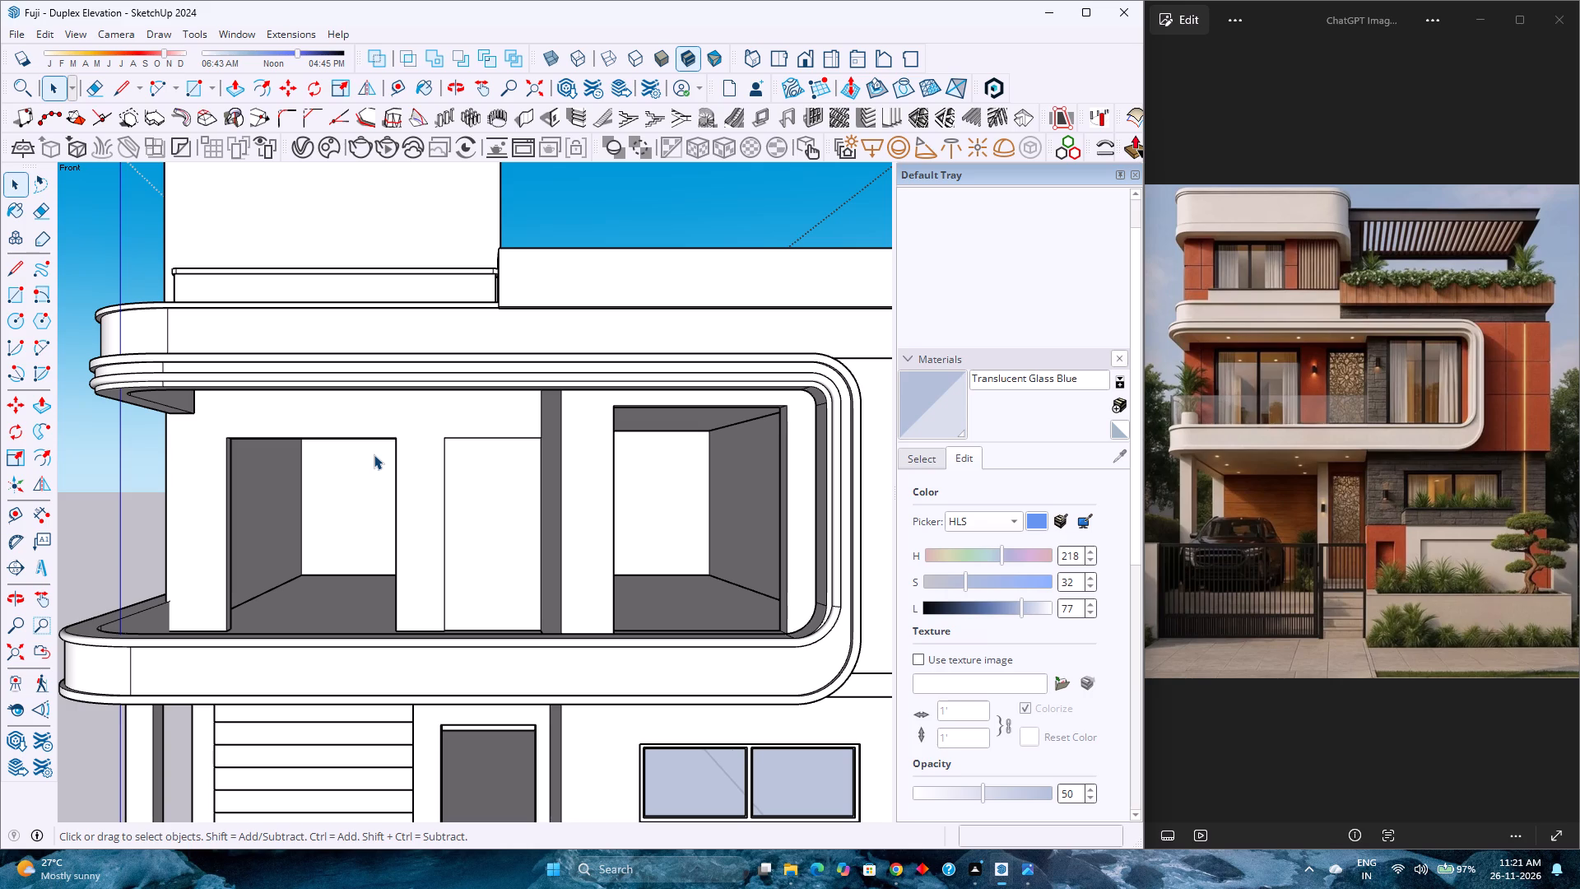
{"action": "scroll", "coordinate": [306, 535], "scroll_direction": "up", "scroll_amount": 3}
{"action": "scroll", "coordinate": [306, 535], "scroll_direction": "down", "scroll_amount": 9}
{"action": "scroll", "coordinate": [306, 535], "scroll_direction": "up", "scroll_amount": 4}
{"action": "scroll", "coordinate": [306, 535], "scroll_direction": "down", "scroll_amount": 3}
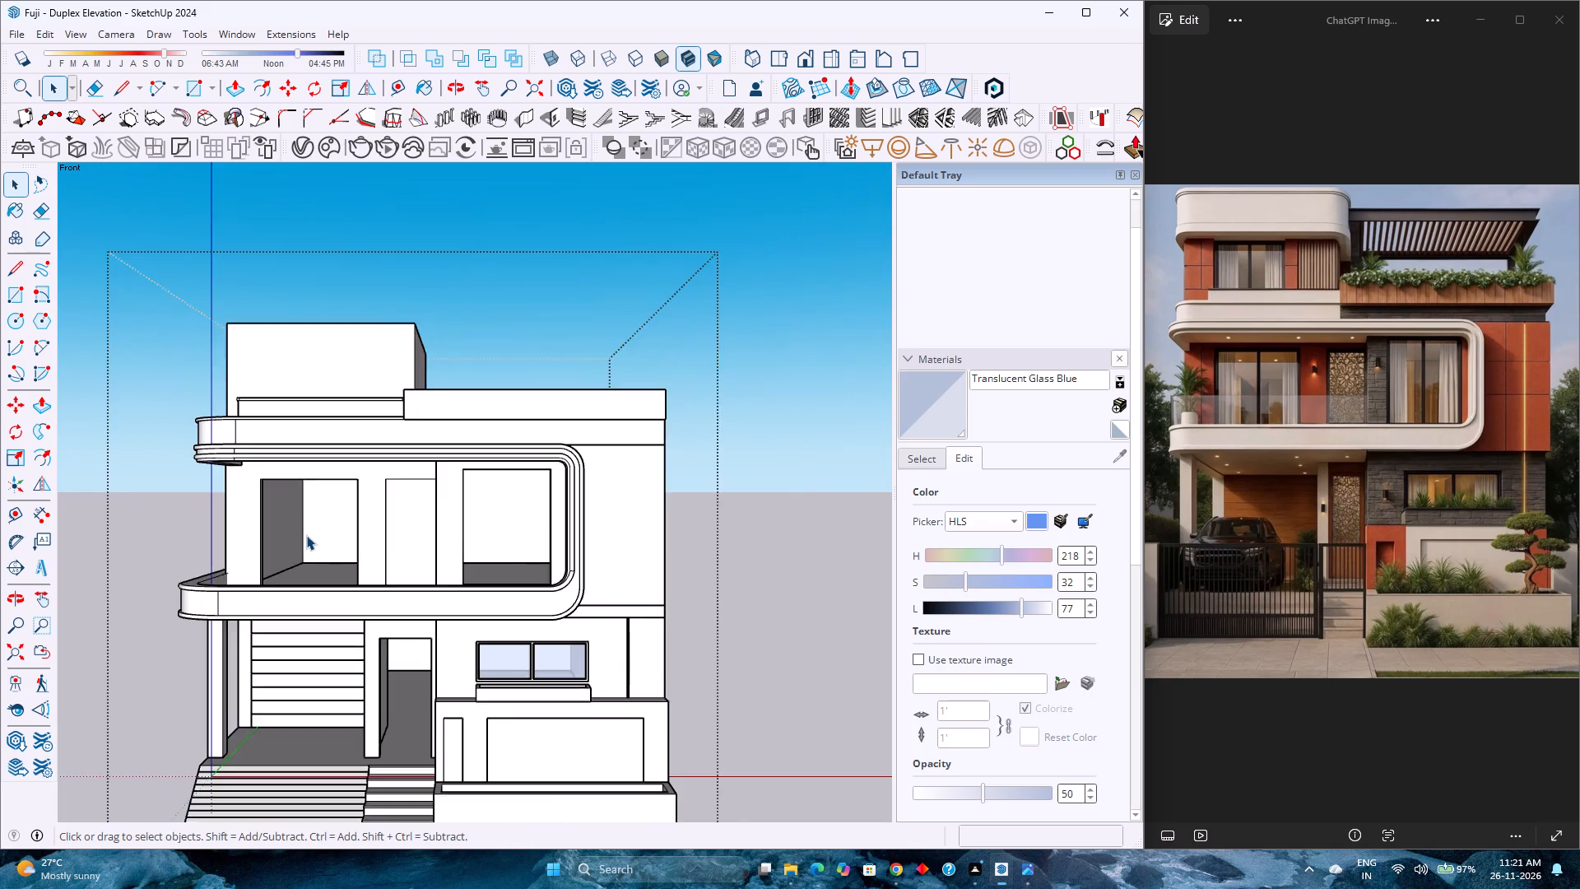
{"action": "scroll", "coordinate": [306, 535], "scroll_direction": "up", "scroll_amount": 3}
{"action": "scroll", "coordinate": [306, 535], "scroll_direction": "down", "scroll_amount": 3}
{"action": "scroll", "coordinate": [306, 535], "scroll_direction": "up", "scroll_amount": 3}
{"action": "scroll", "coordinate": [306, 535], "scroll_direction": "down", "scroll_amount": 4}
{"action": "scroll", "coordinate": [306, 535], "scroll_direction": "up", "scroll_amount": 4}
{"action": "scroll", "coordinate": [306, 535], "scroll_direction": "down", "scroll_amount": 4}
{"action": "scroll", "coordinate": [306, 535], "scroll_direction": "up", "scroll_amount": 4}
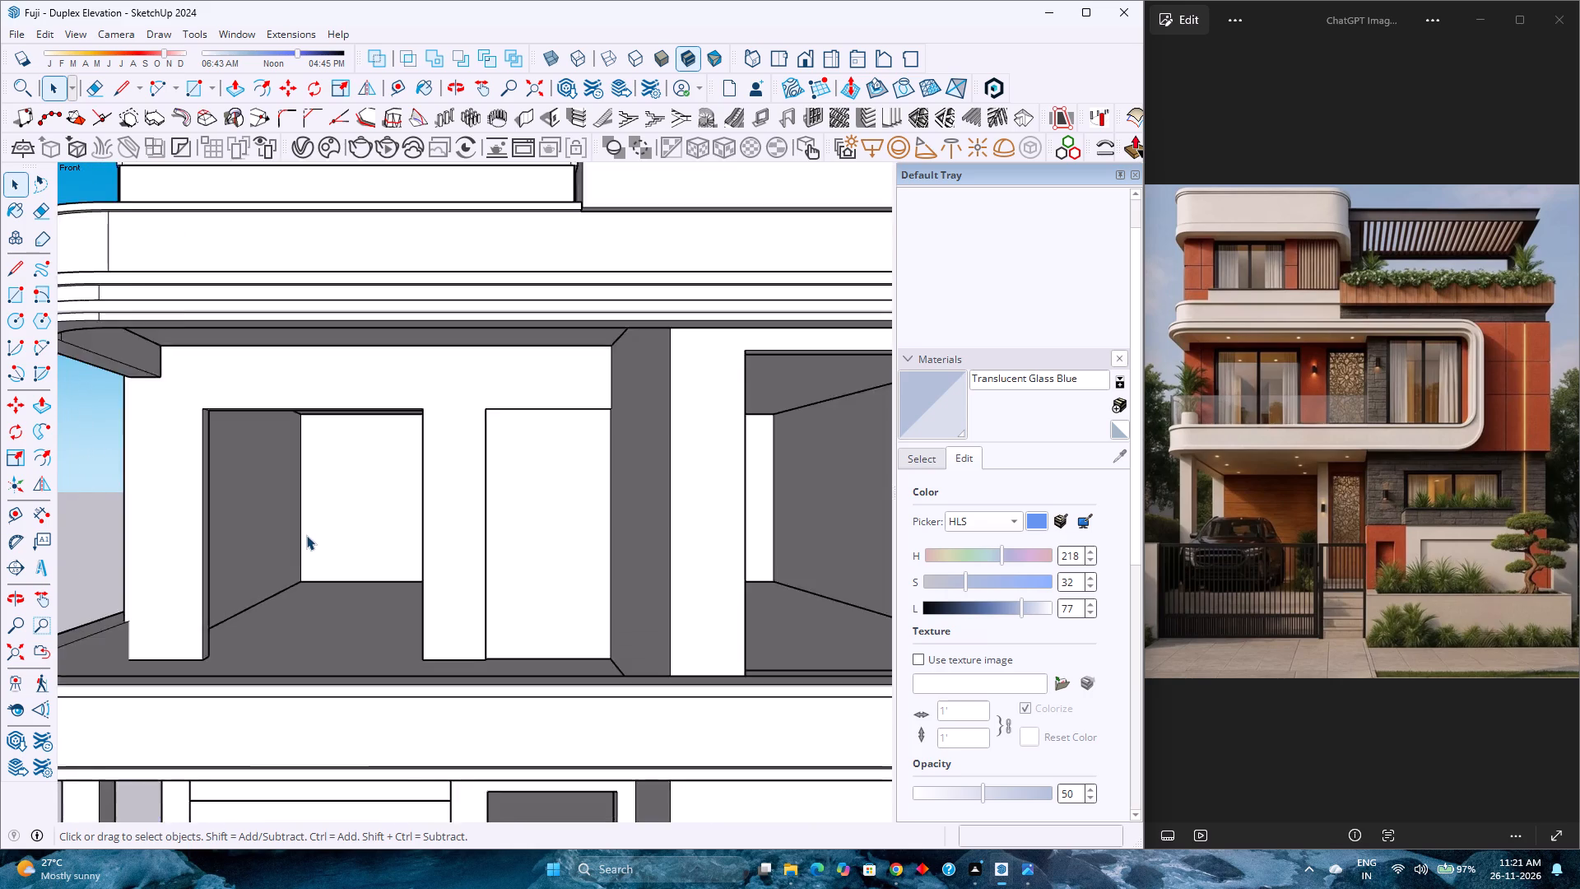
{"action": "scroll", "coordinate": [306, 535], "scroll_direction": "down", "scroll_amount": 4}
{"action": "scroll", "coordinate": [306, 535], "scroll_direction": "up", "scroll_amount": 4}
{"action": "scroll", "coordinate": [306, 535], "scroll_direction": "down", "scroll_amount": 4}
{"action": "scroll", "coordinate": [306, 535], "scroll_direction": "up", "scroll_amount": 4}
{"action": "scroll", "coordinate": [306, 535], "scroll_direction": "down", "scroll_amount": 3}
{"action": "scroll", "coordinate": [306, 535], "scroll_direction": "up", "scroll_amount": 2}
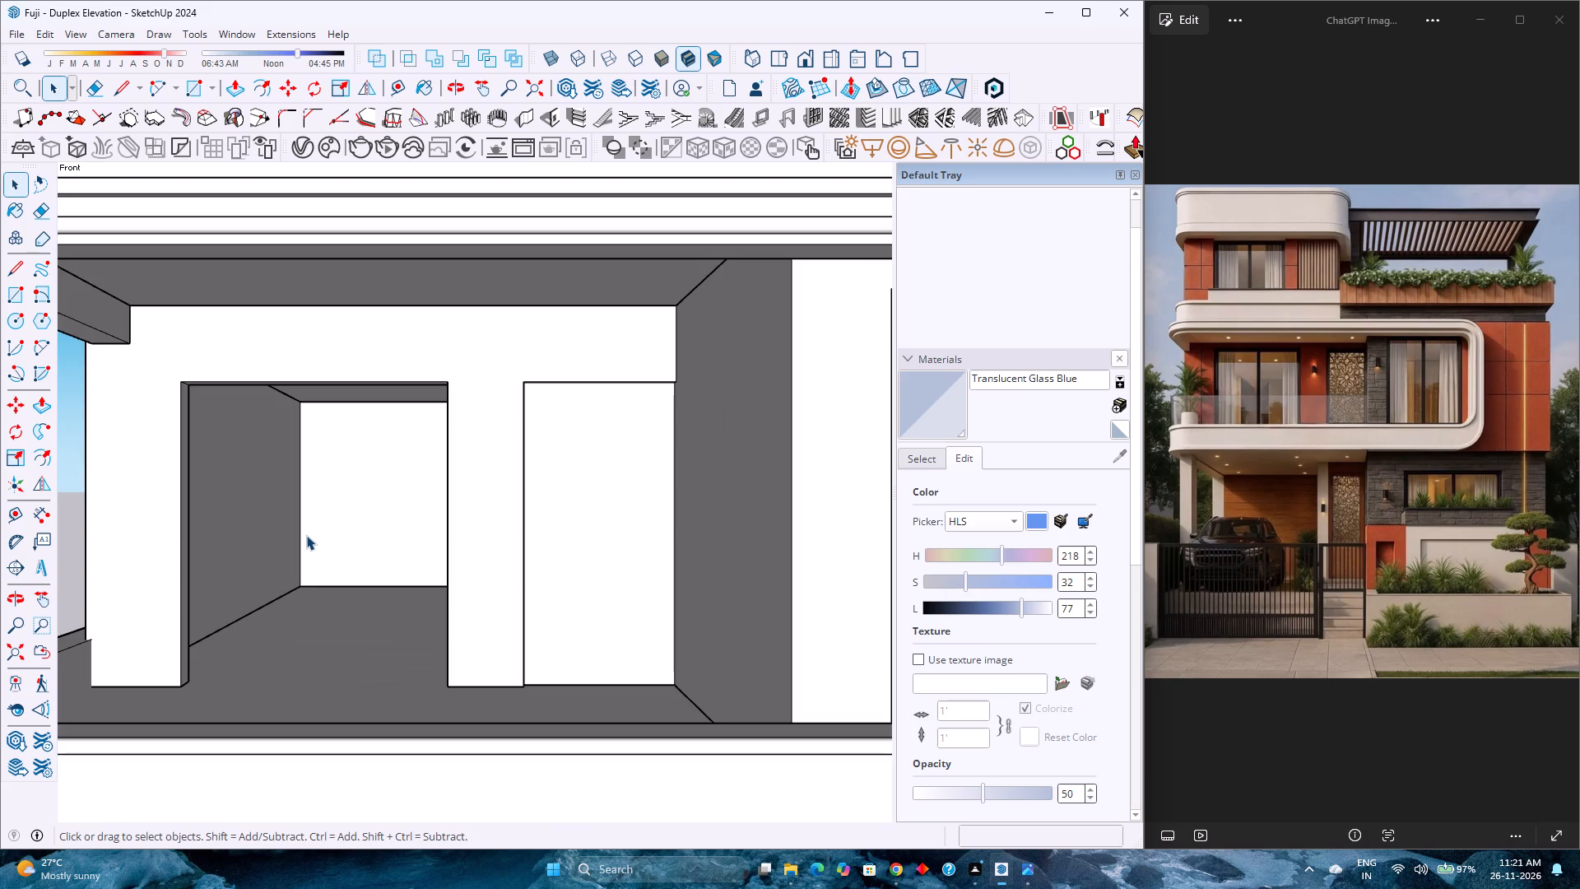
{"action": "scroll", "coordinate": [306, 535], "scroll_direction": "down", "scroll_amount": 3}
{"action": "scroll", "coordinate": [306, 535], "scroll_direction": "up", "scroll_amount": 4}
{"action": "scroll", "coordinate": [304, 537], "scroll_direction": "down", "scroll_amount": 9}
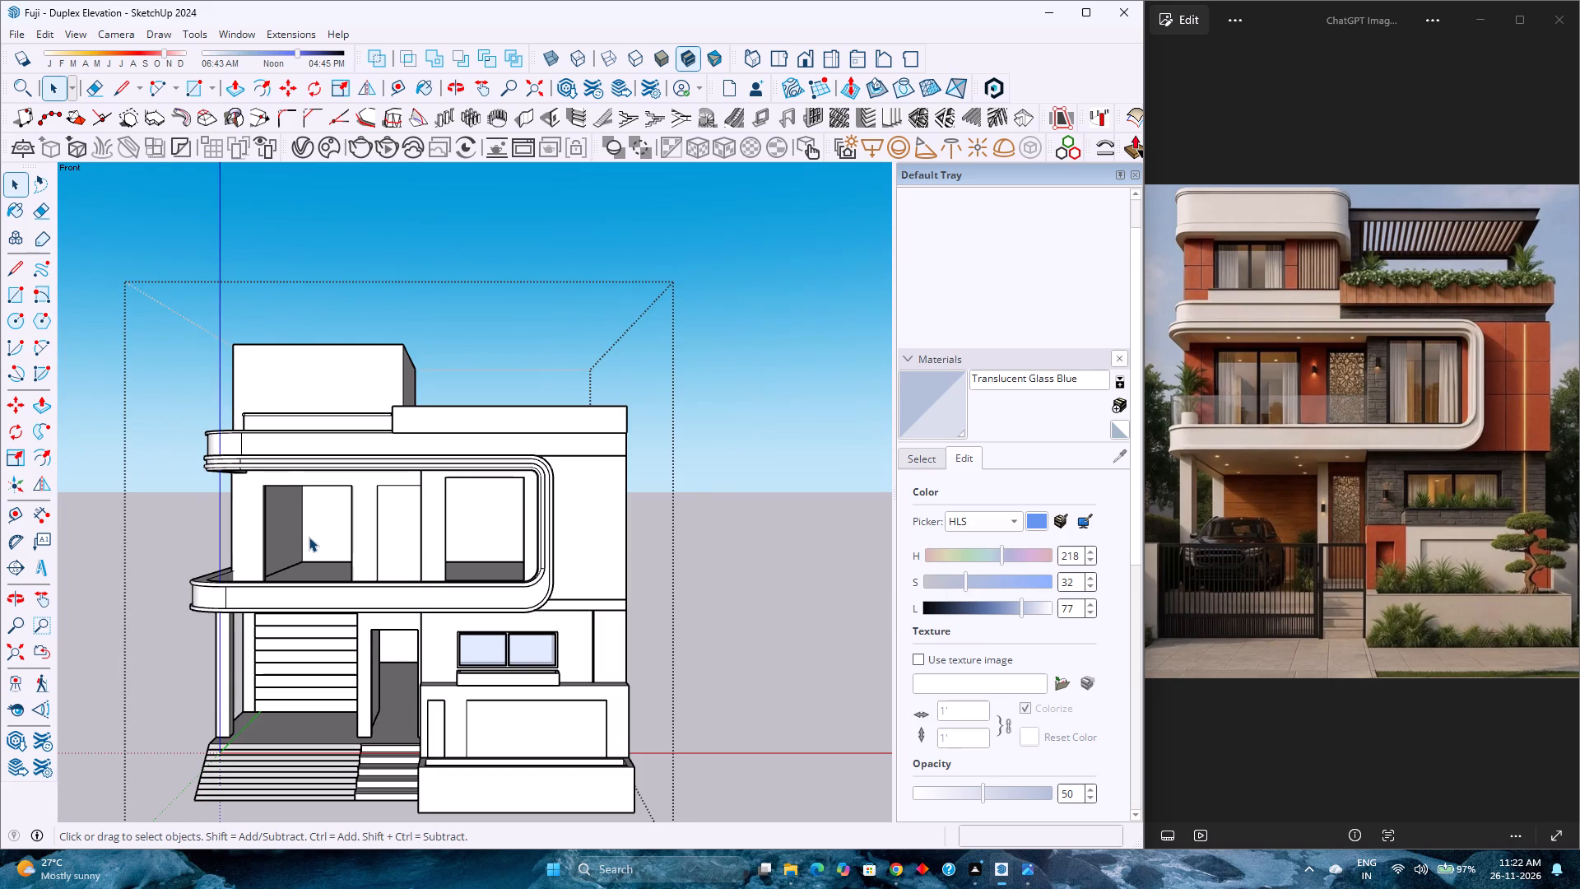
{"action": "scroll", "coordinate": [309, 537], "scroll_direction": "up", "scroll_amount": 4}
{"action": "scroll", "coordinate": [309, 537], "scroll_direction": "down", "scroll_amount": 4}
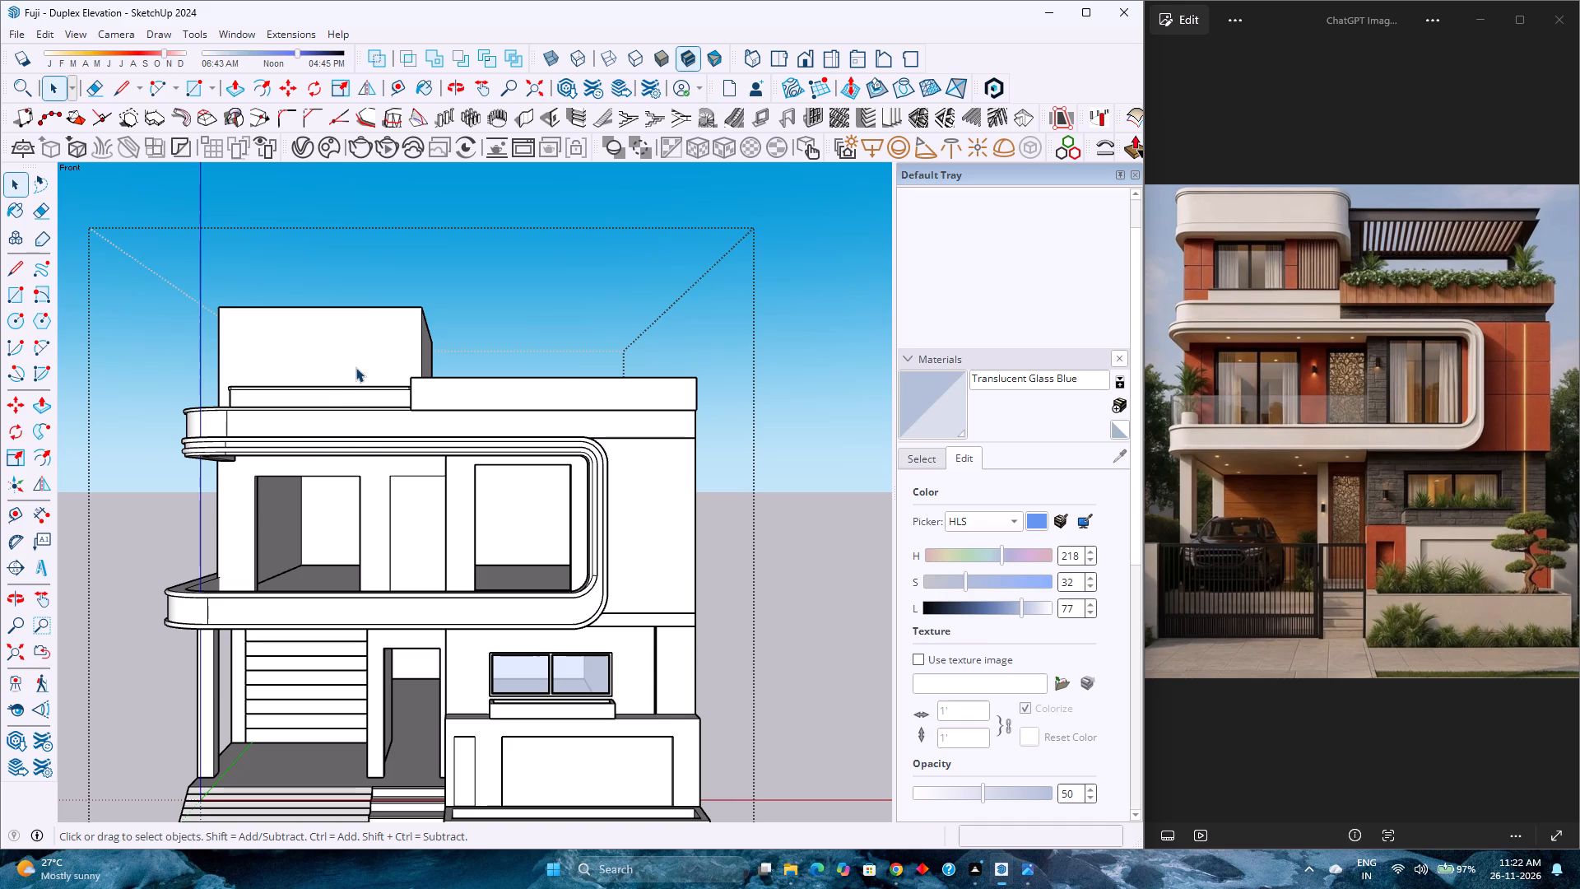
Open the rooftop room group and place vertical guides on its front wall, 2' from the left edge and 6' beyond that guide.
{"action": "left_click", "coordinate": [794, 63]}
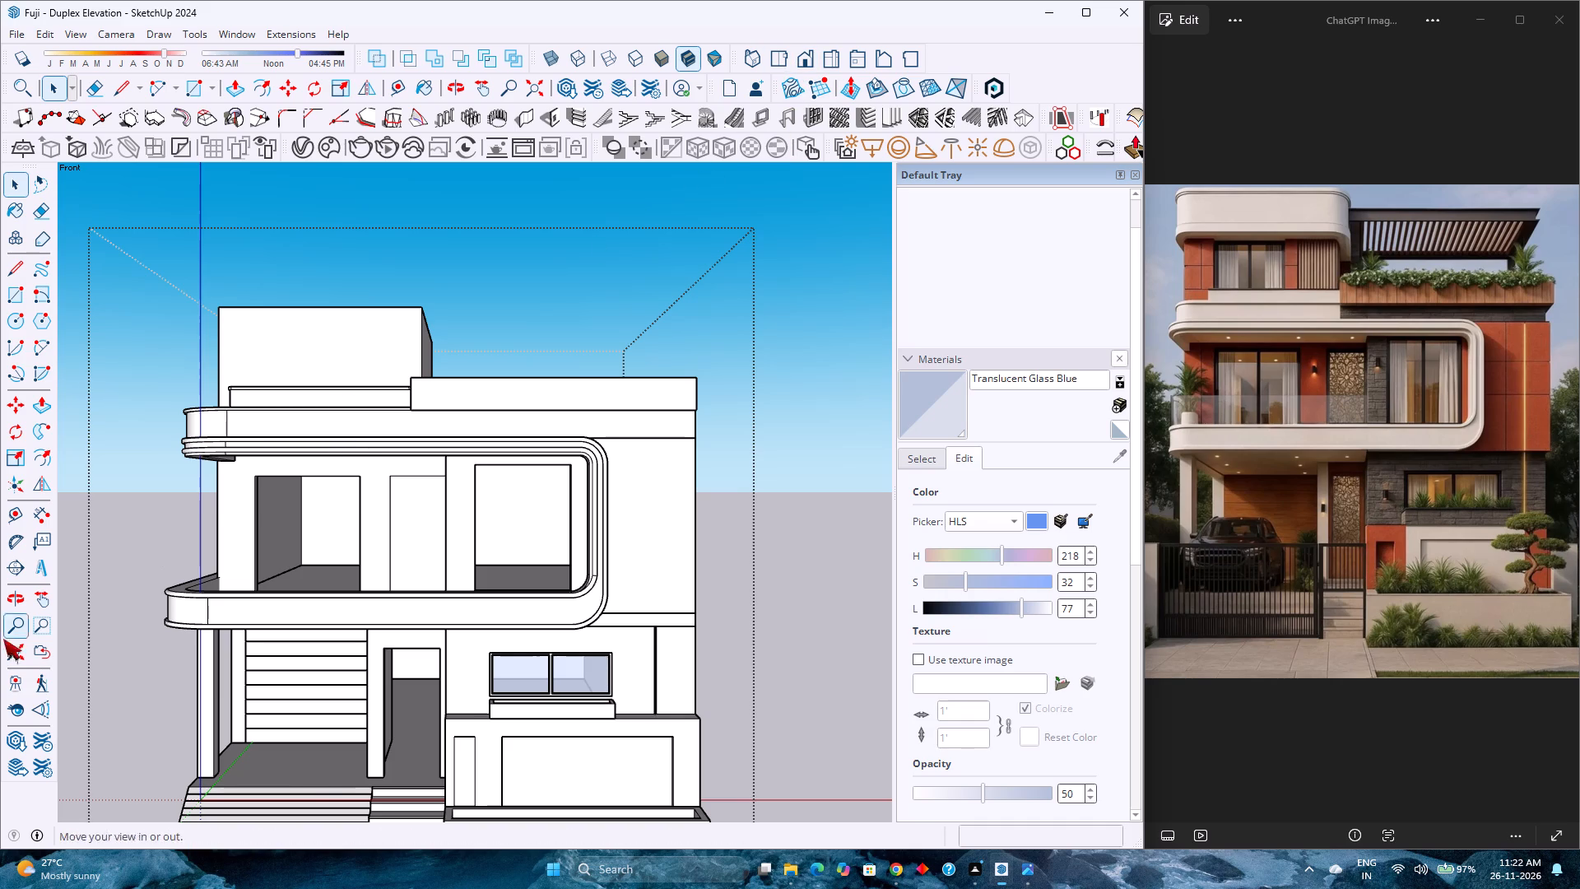
{"action": "left_click", "coordinate": [13, 654]}
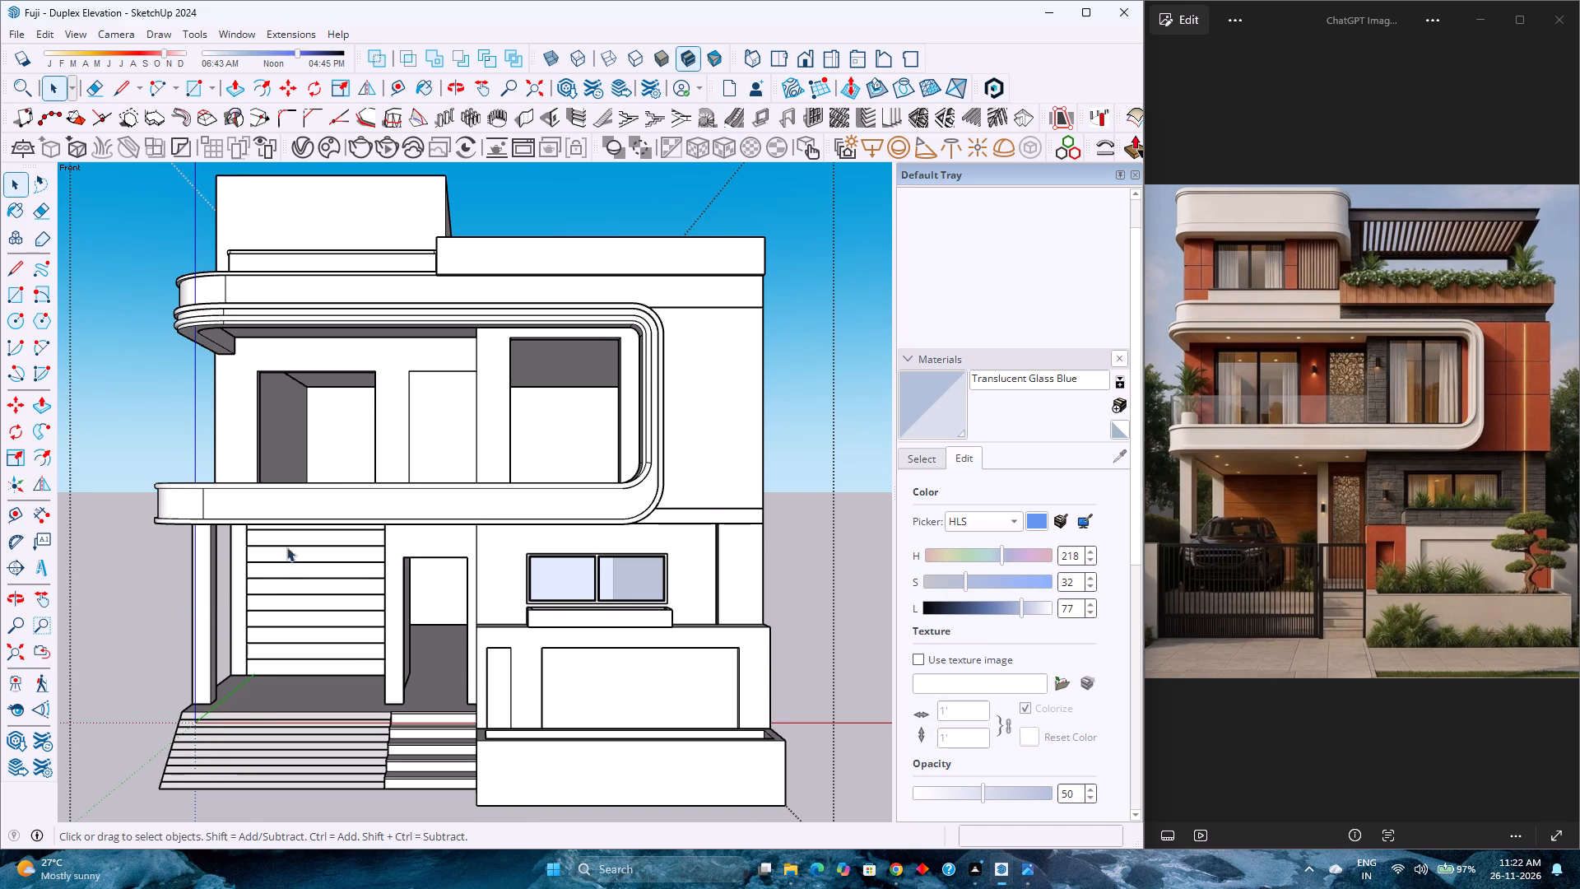
{"action": "scroll", "coordinate": [276, 375], "scroll_direction": "down", "scroll_amount": 2}
{"action": "middle_click_drag", "start_coordinate": [276, 375], "coordinate": [301, 449]}
{"action": "scroll", "coordinate": [309, 435], "scroll_direction": "down", "scroll_amount": 2}
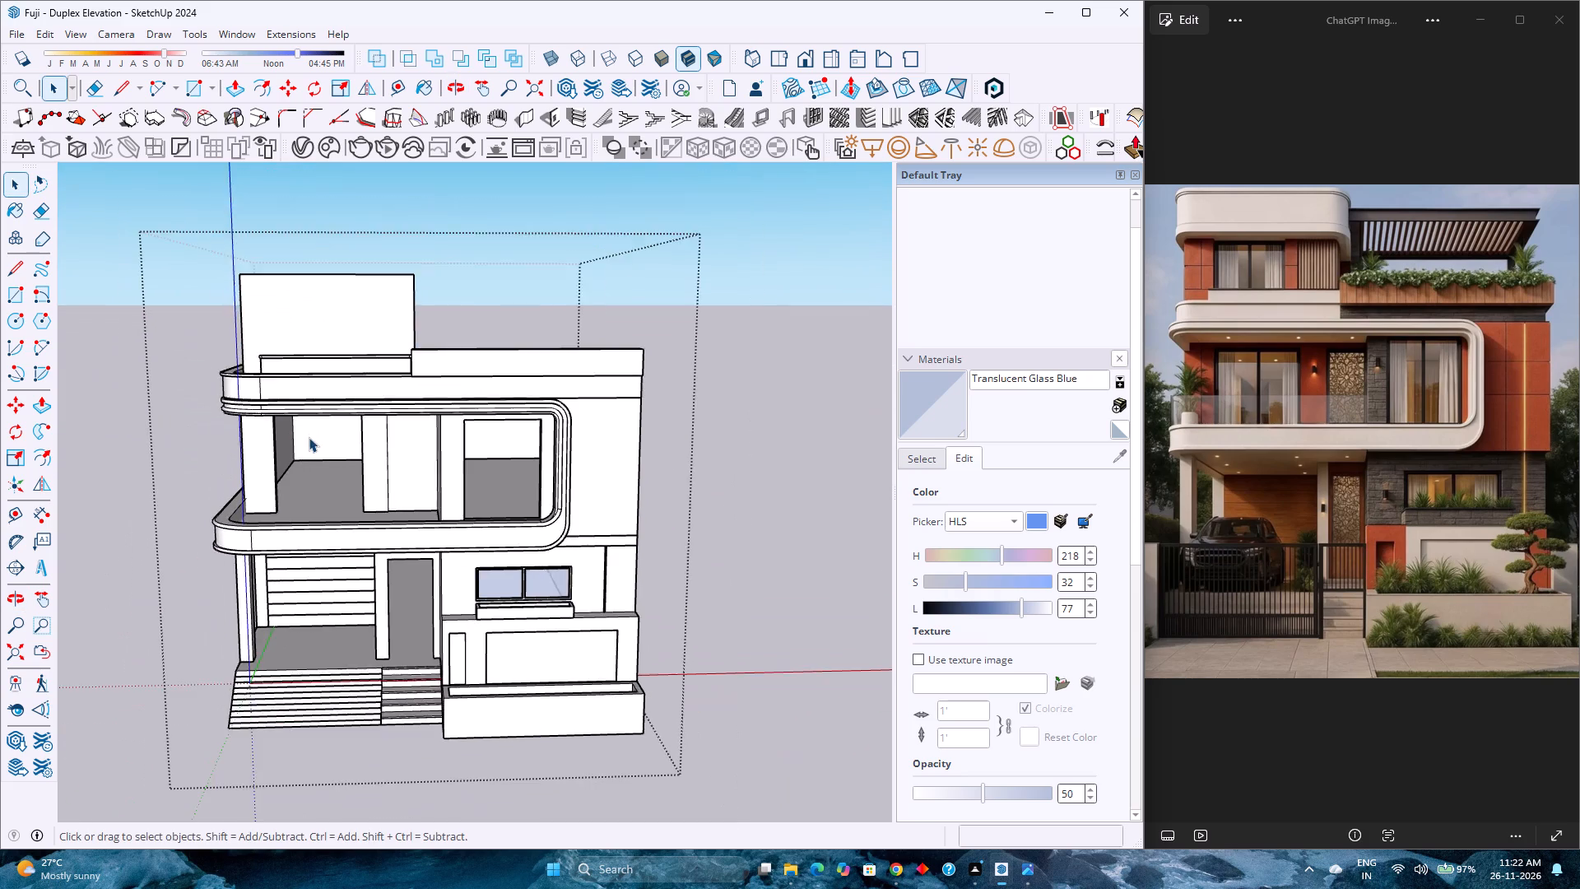
{"action": "scroll", "coordinate": [314, 240], "scroll_direction": "up", "scroll_amount": 6}
{"action": "double_click", "coordinate": [320, 388]}
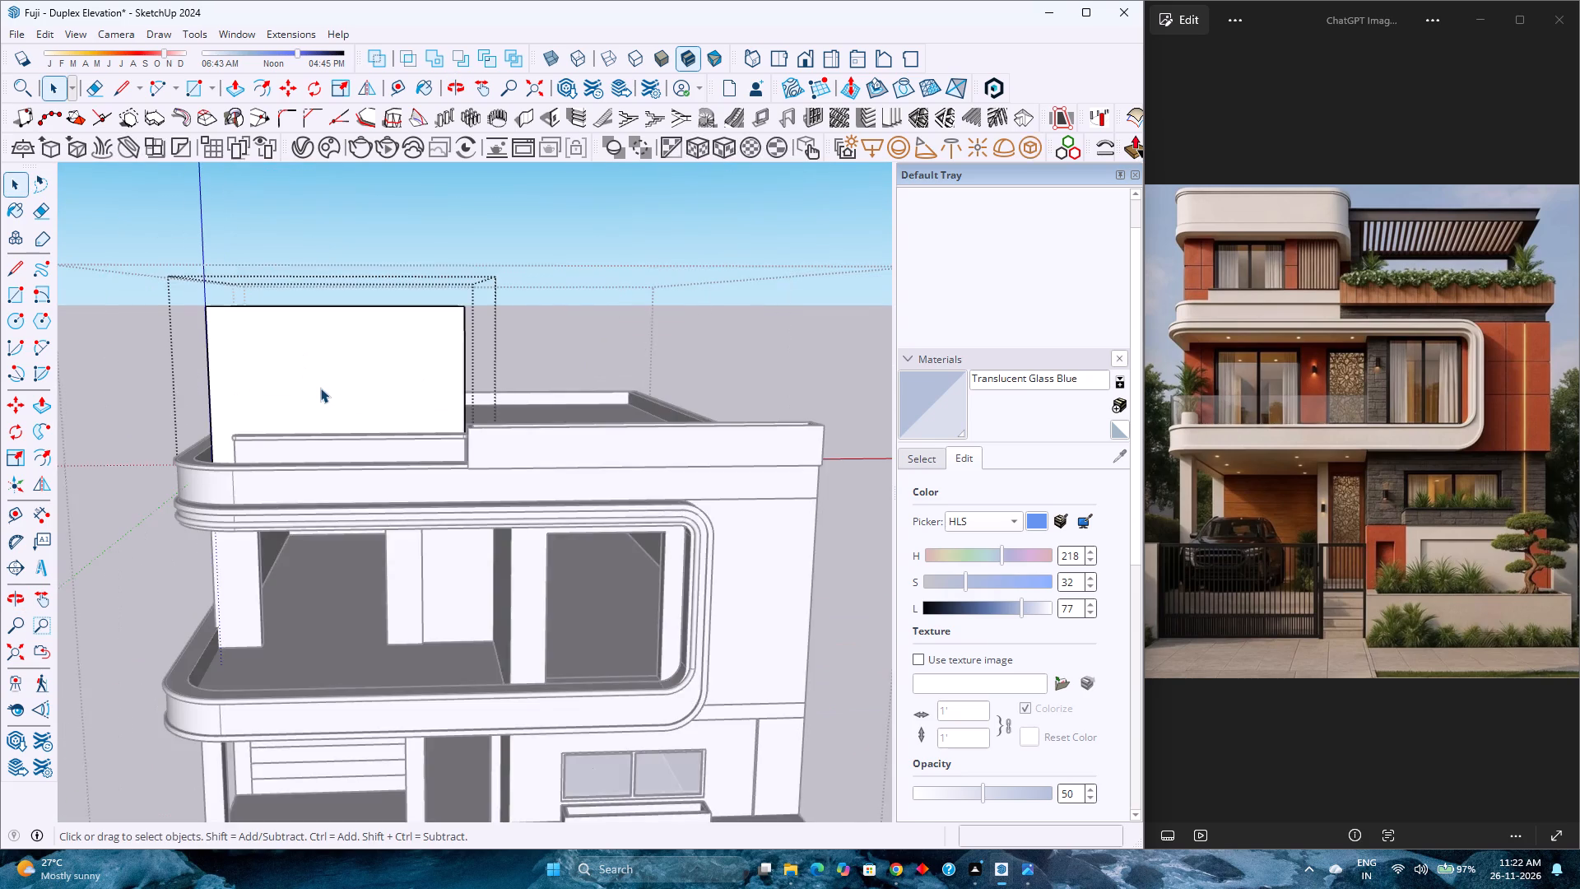
{"action": "scroll", "coordinate": [320, 388], "scroll_direction": "up", "scroll_amount": 3}
{"action": "left_click", "coordinate": [402, 89]}
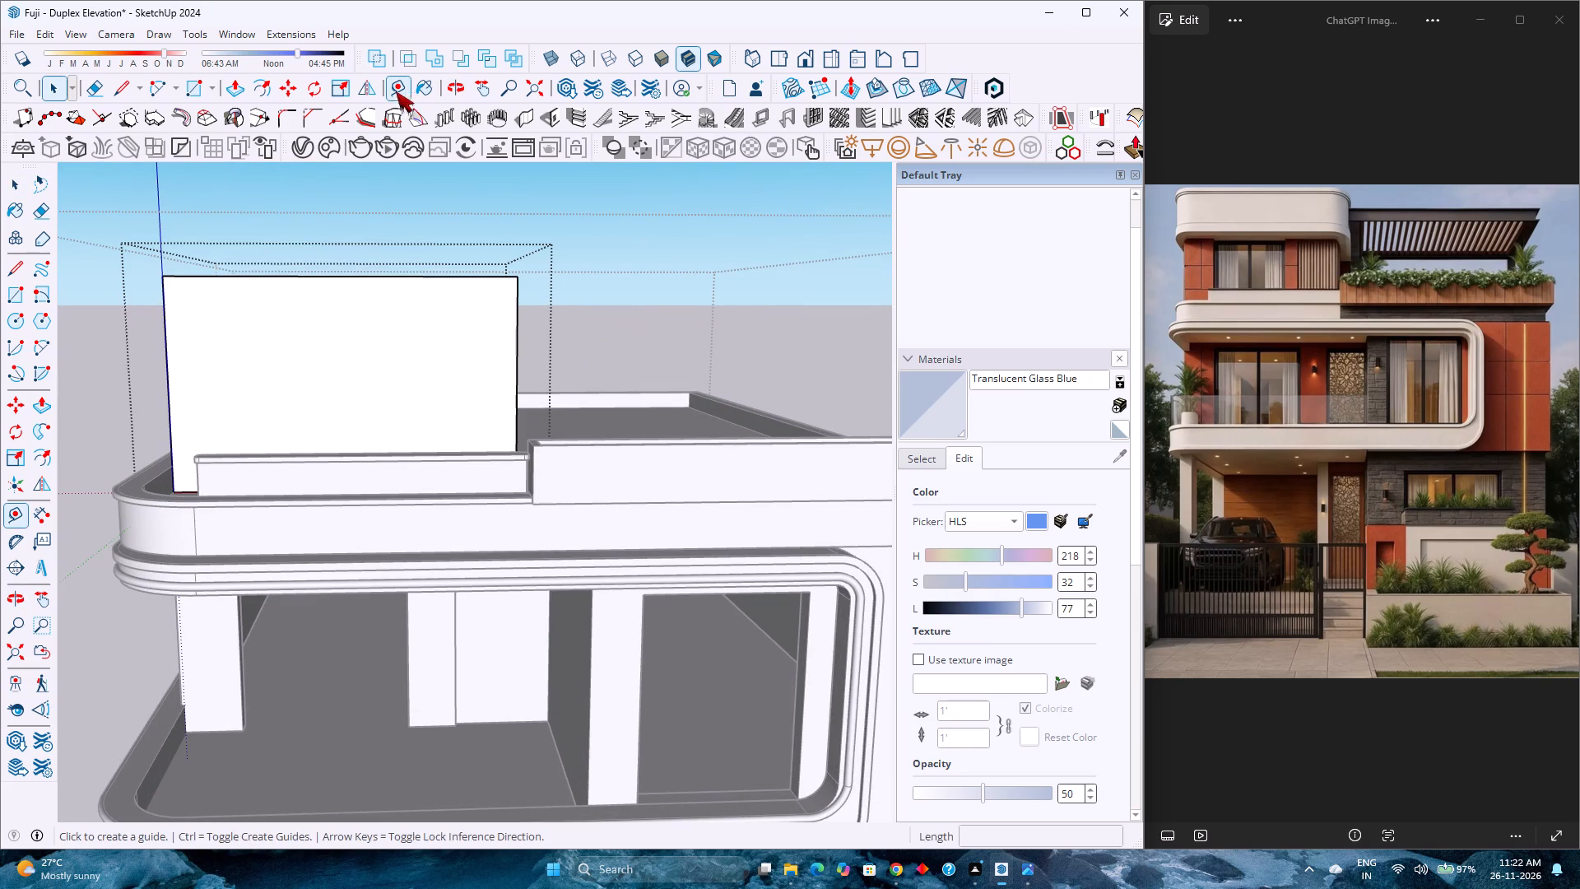
{"action": "left_click", "coordinate": [165, 371]}
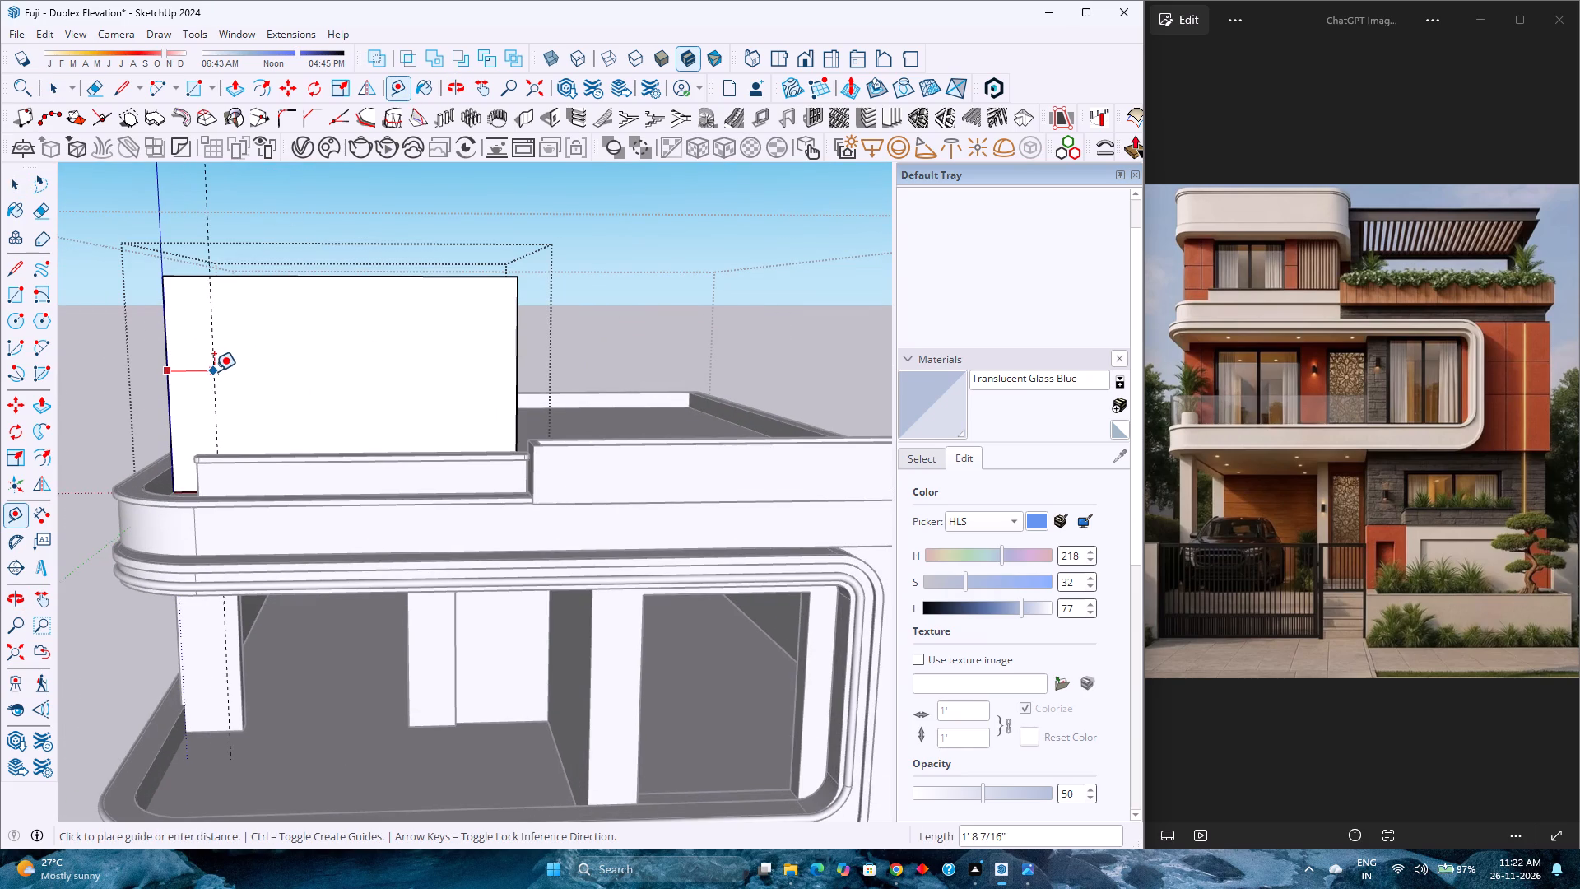
{"action": "type", "text": "2'"}
{"action": "key", "text": "Return"}
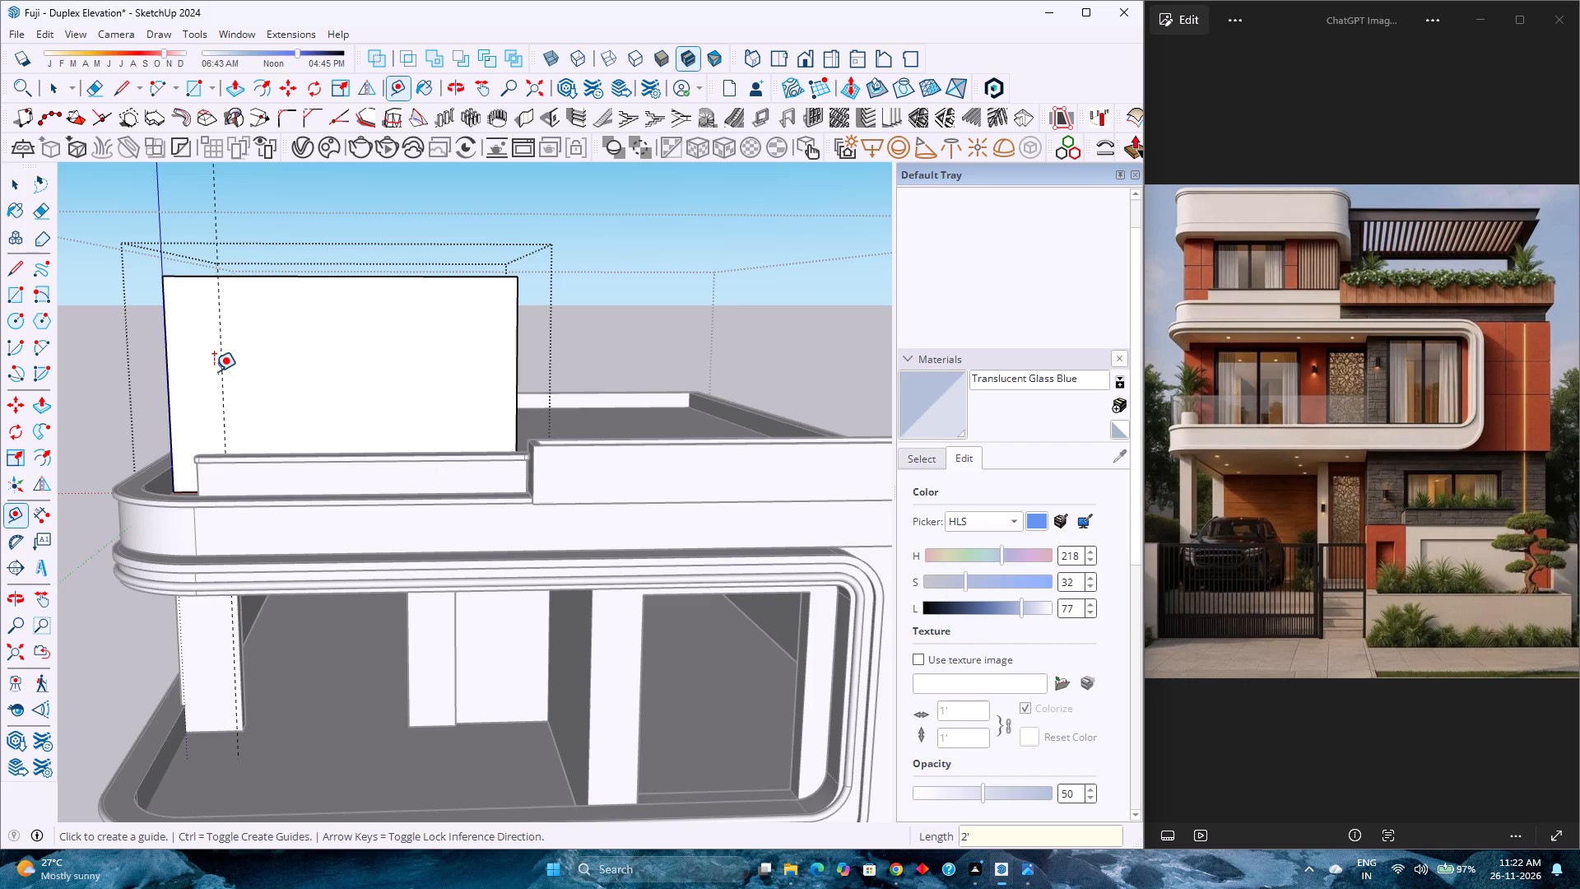
{"action": "left_click", "coordinate": [216, 315]}
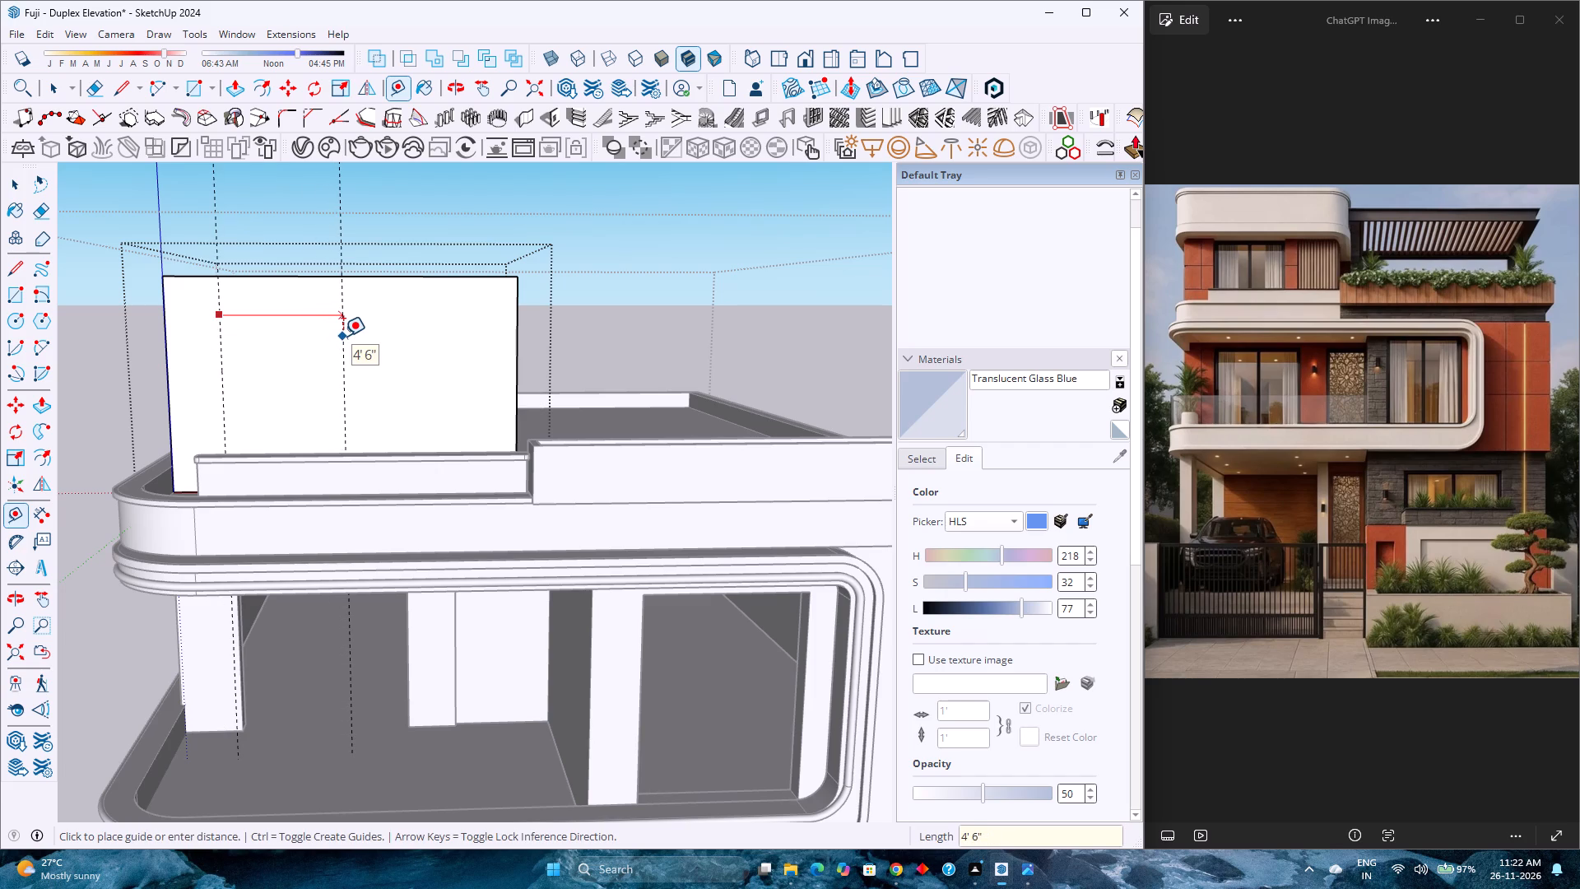
{"action": "type", "text": "6'"}
{"action": "key", "text": "Return"}
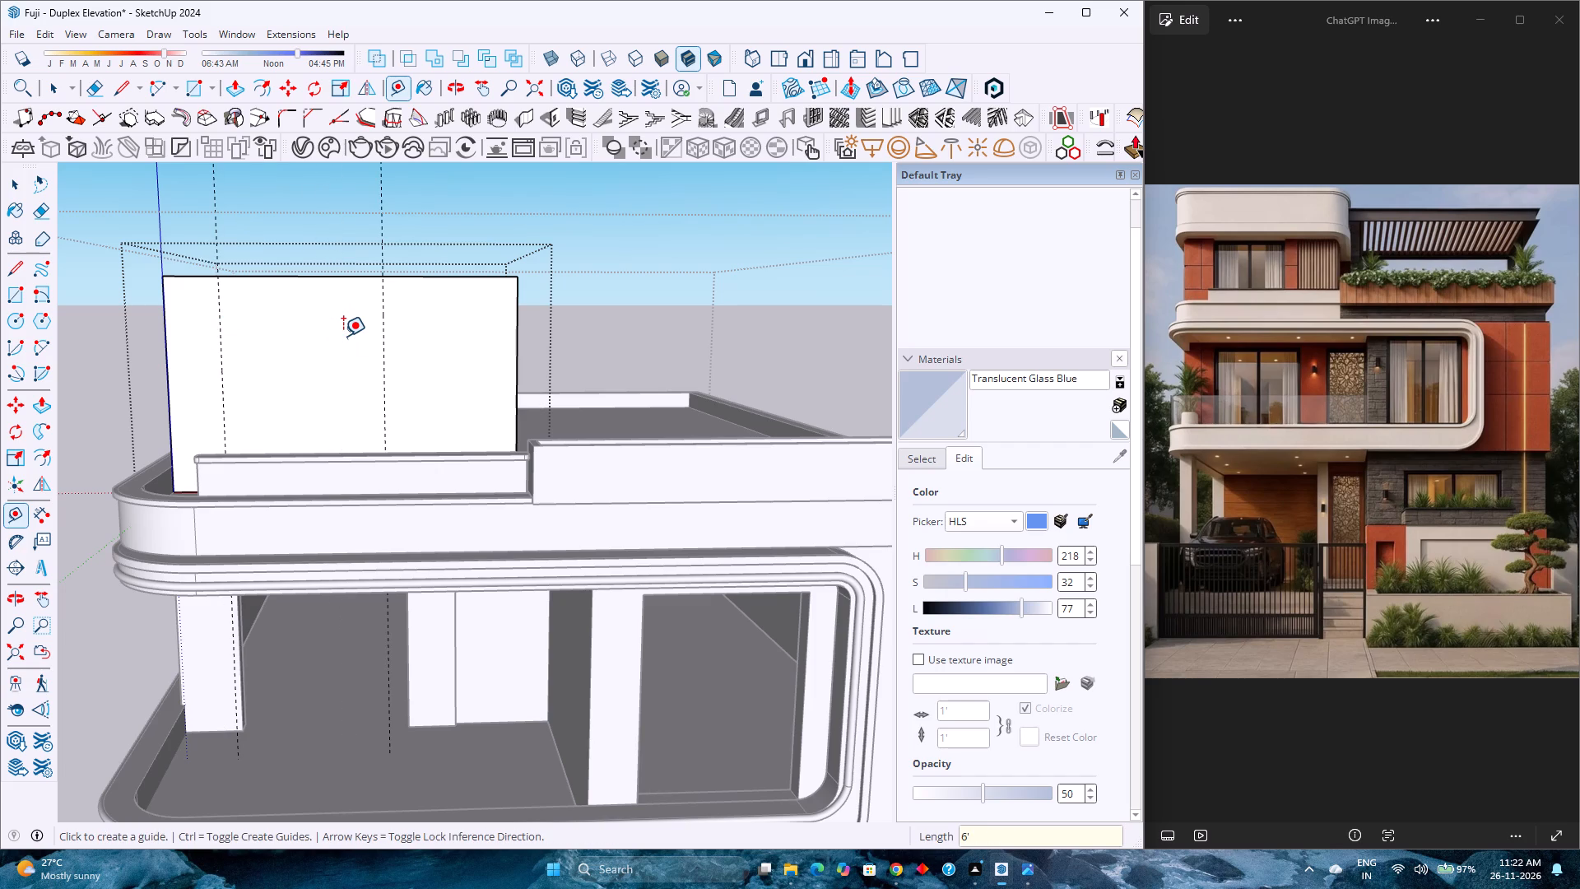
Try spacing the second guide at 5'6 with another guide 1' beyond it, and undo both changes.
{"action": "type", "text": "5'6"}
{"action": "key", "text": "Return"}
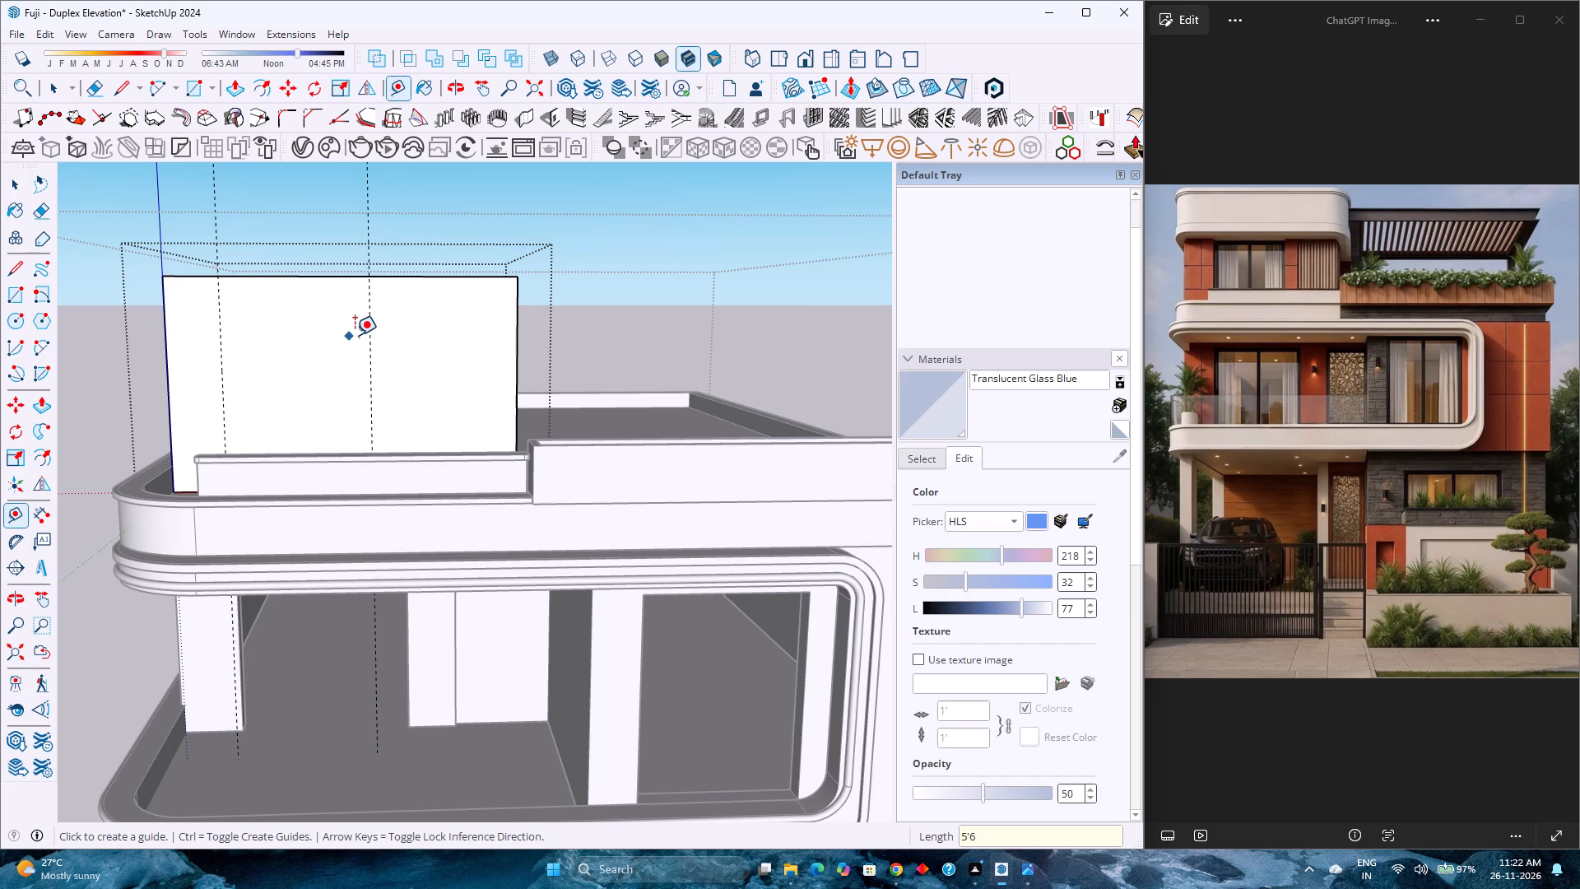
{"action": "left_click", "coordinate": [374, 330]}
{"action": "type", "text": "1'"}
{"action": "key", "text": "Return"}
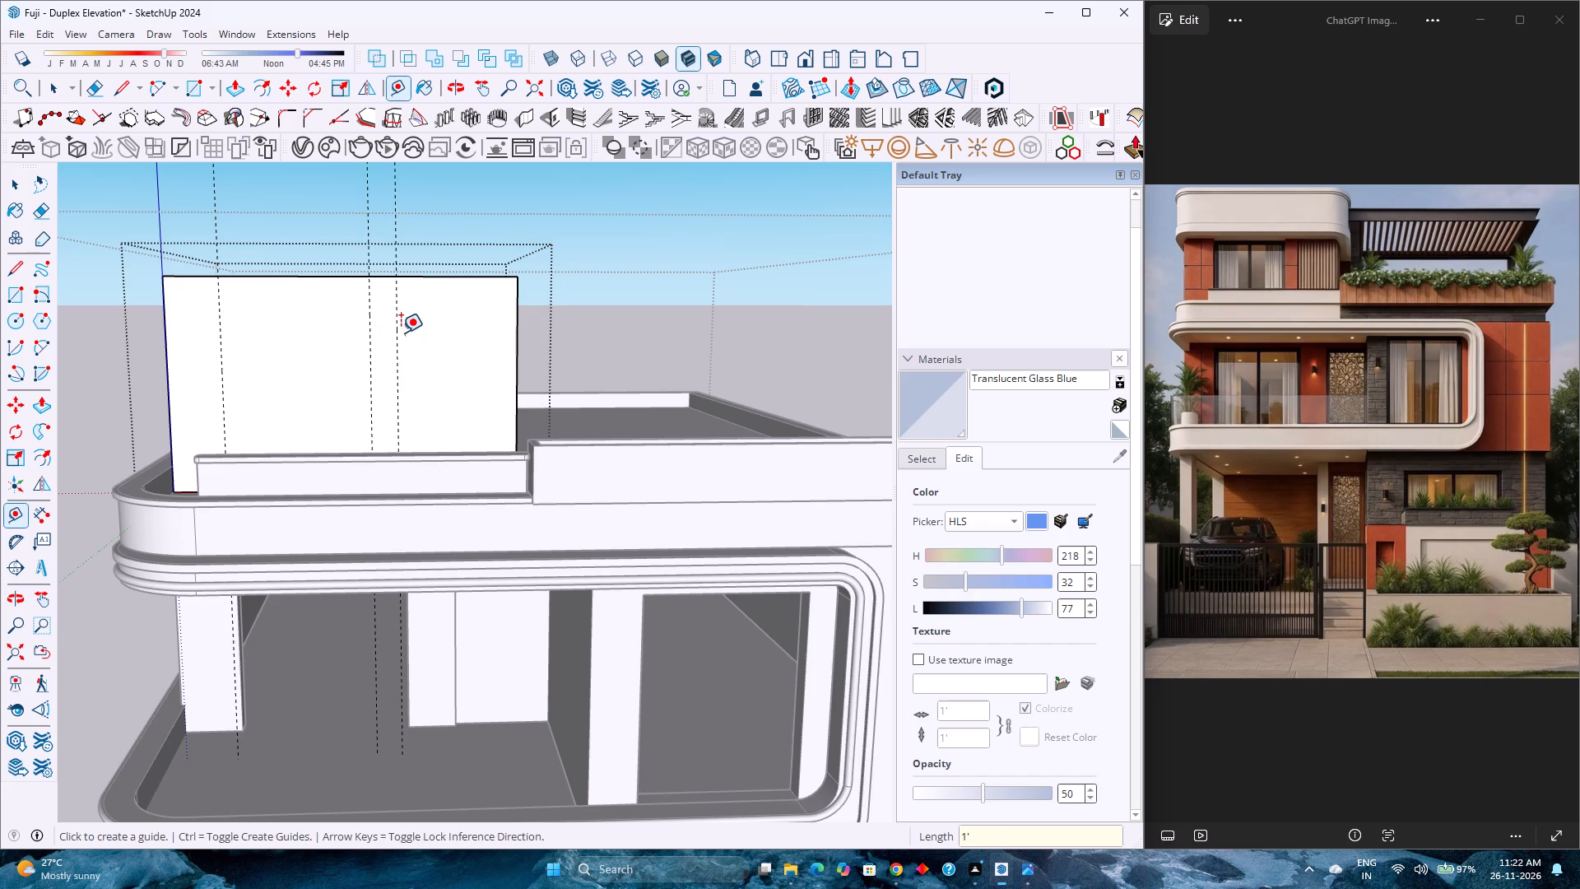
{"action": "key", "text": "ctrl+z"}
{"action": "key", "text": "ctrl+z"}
Place a third vertical guide on the front wall, 1' to the right of the second guide.
{"action": "left_click", "coordinate": [383, 337]}
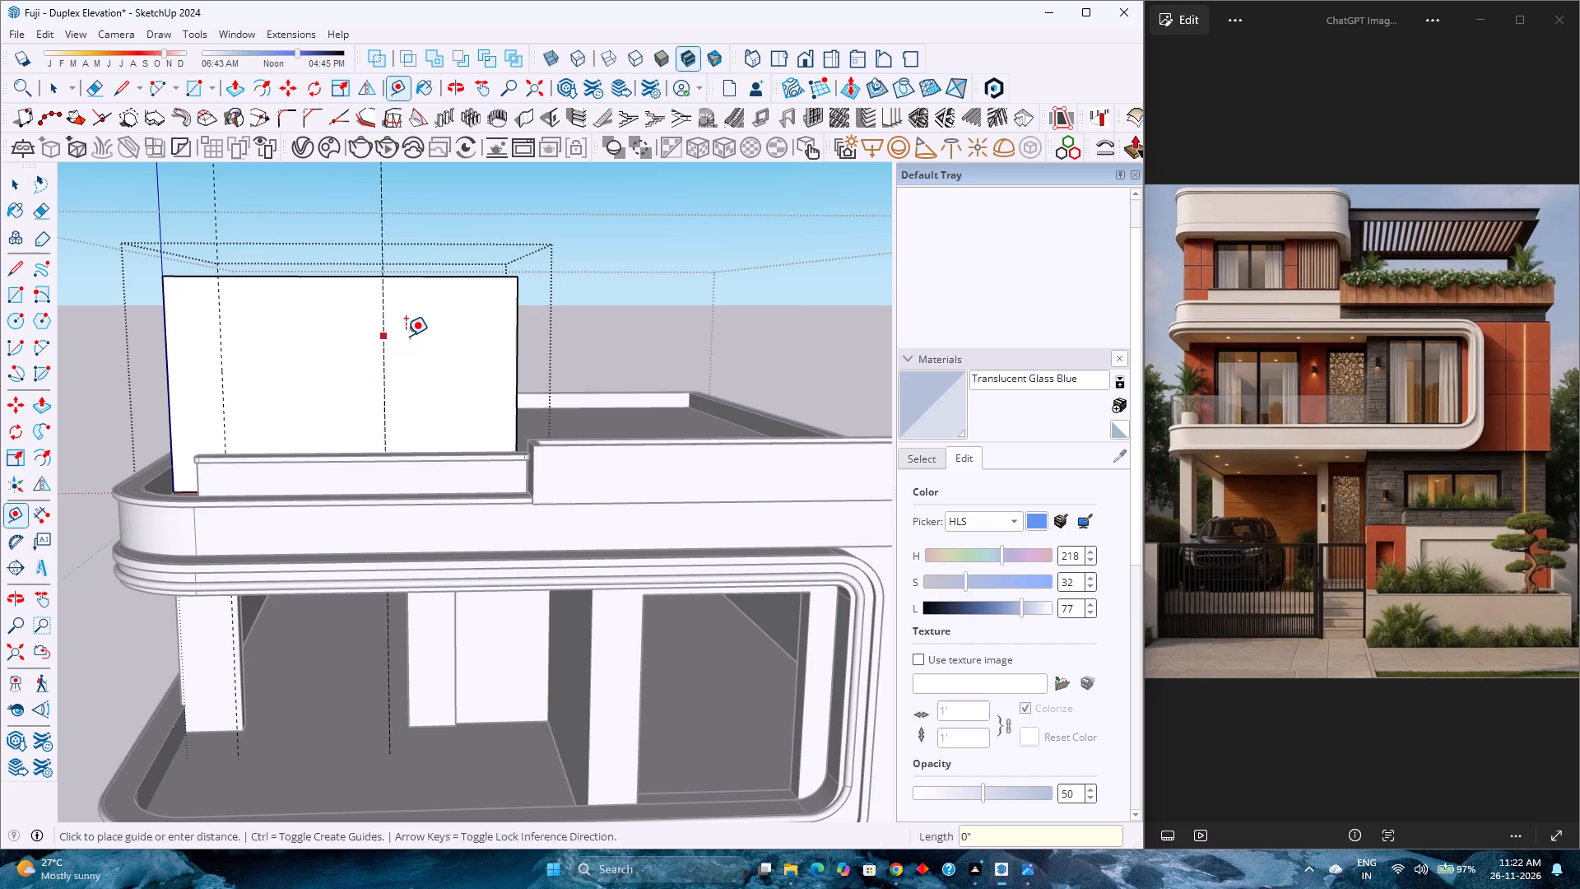
{"action": "key", "text": "1"}
{"action": "key", "text": "apostrophe"}
{"action": "key", "text": "Return"}
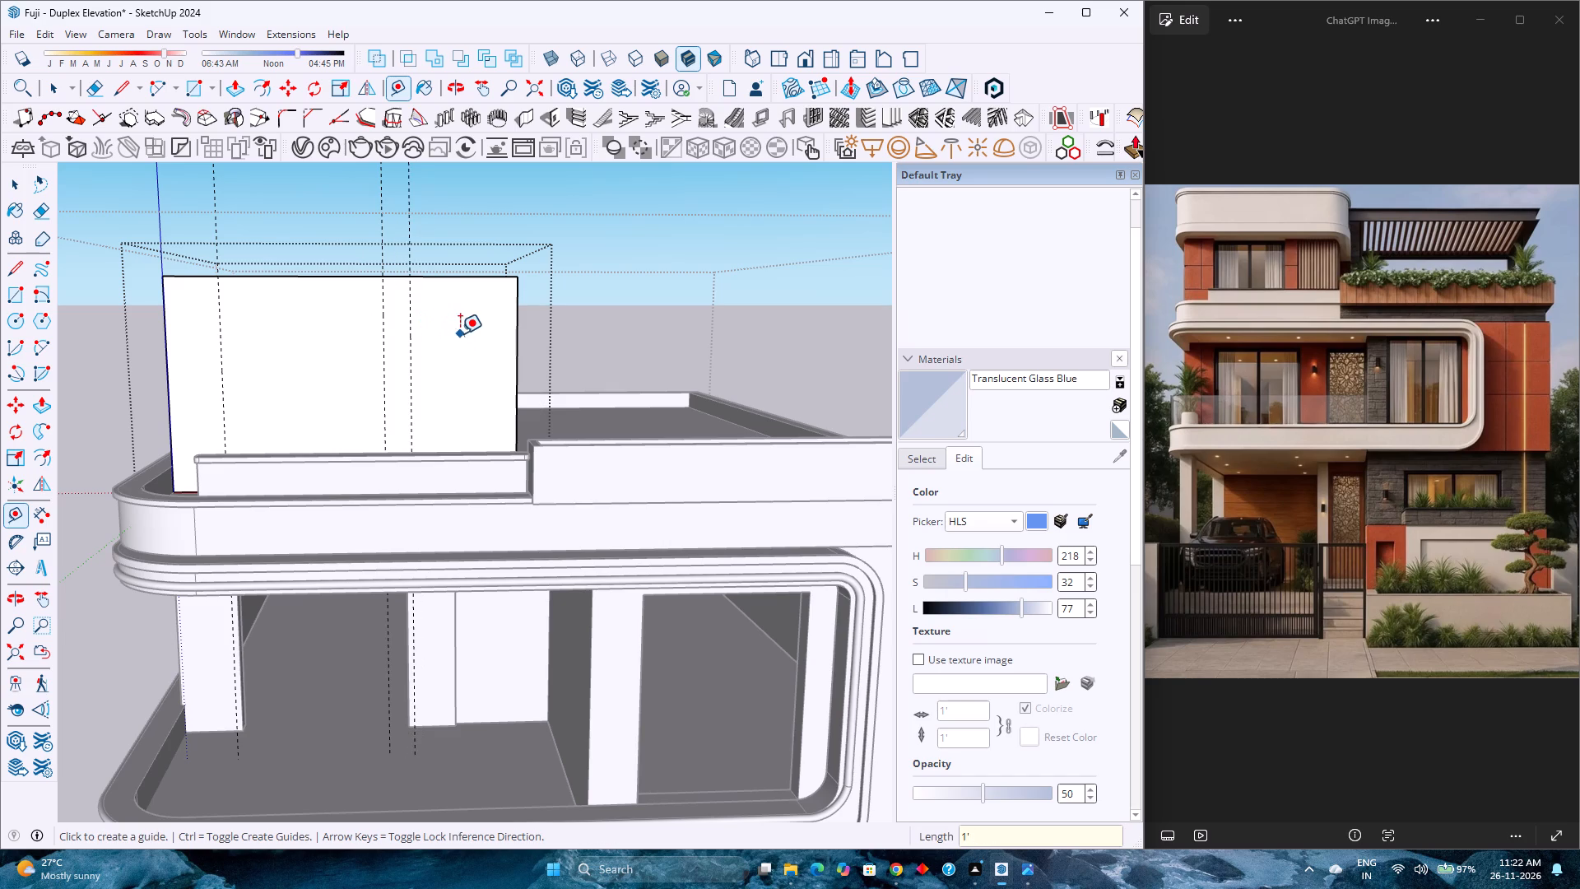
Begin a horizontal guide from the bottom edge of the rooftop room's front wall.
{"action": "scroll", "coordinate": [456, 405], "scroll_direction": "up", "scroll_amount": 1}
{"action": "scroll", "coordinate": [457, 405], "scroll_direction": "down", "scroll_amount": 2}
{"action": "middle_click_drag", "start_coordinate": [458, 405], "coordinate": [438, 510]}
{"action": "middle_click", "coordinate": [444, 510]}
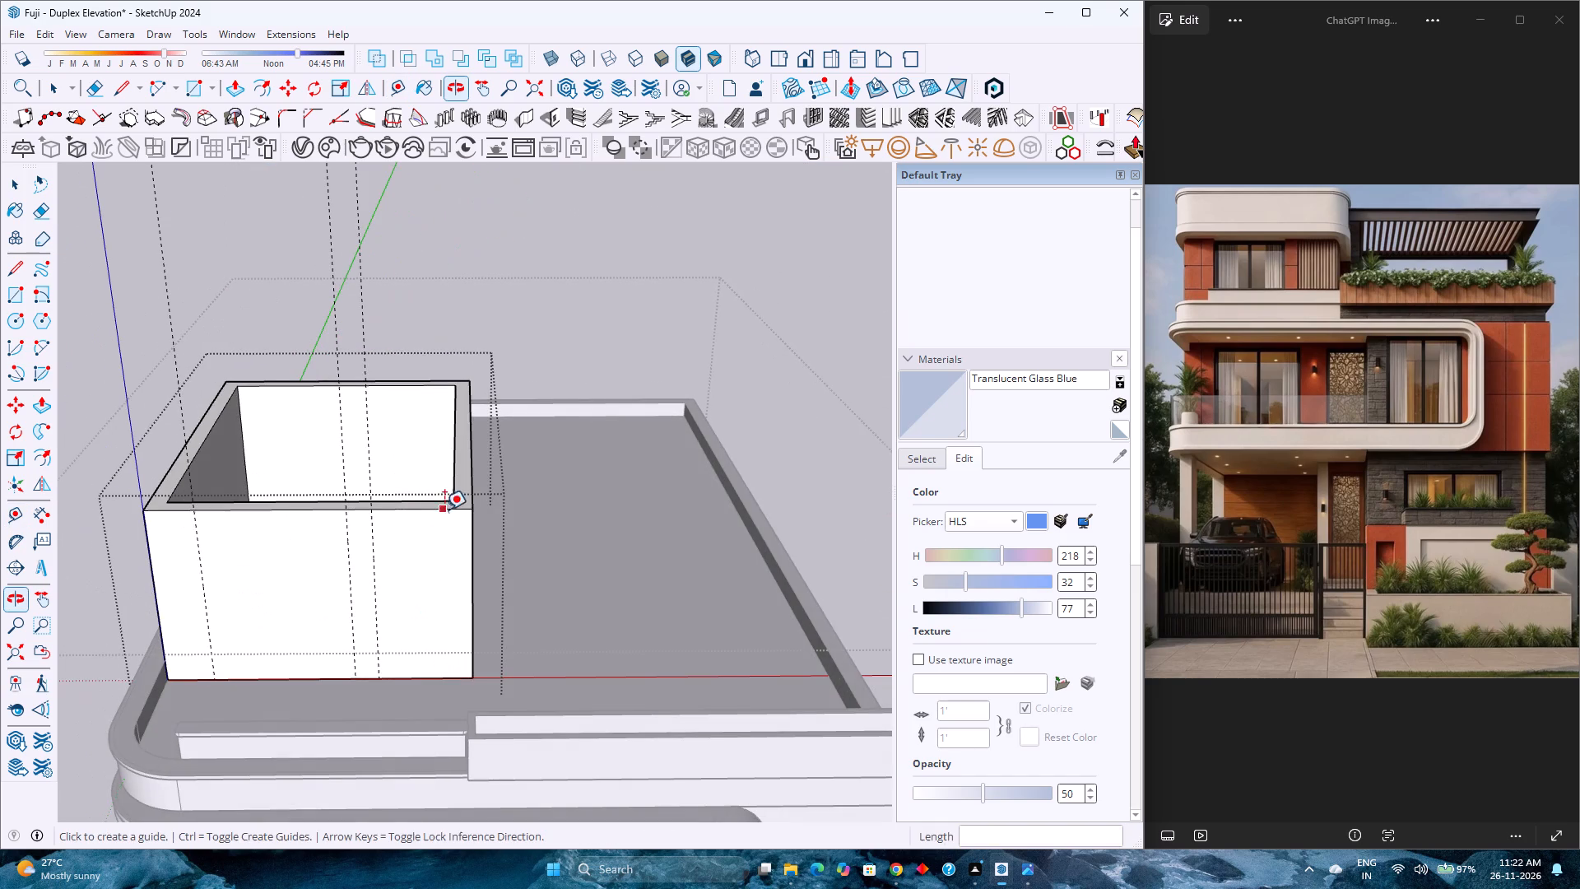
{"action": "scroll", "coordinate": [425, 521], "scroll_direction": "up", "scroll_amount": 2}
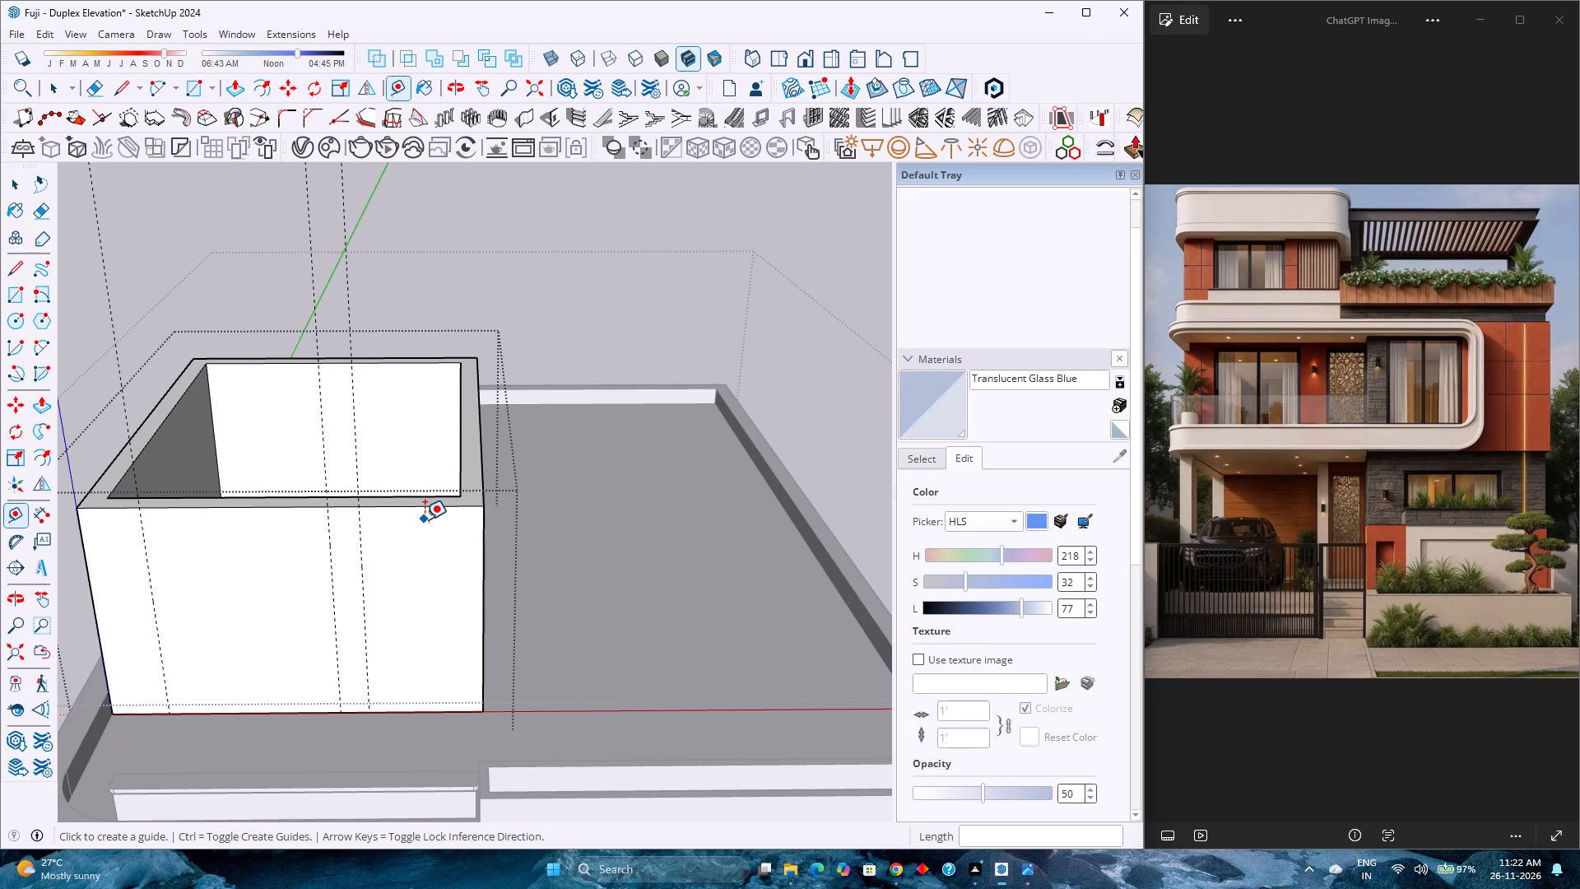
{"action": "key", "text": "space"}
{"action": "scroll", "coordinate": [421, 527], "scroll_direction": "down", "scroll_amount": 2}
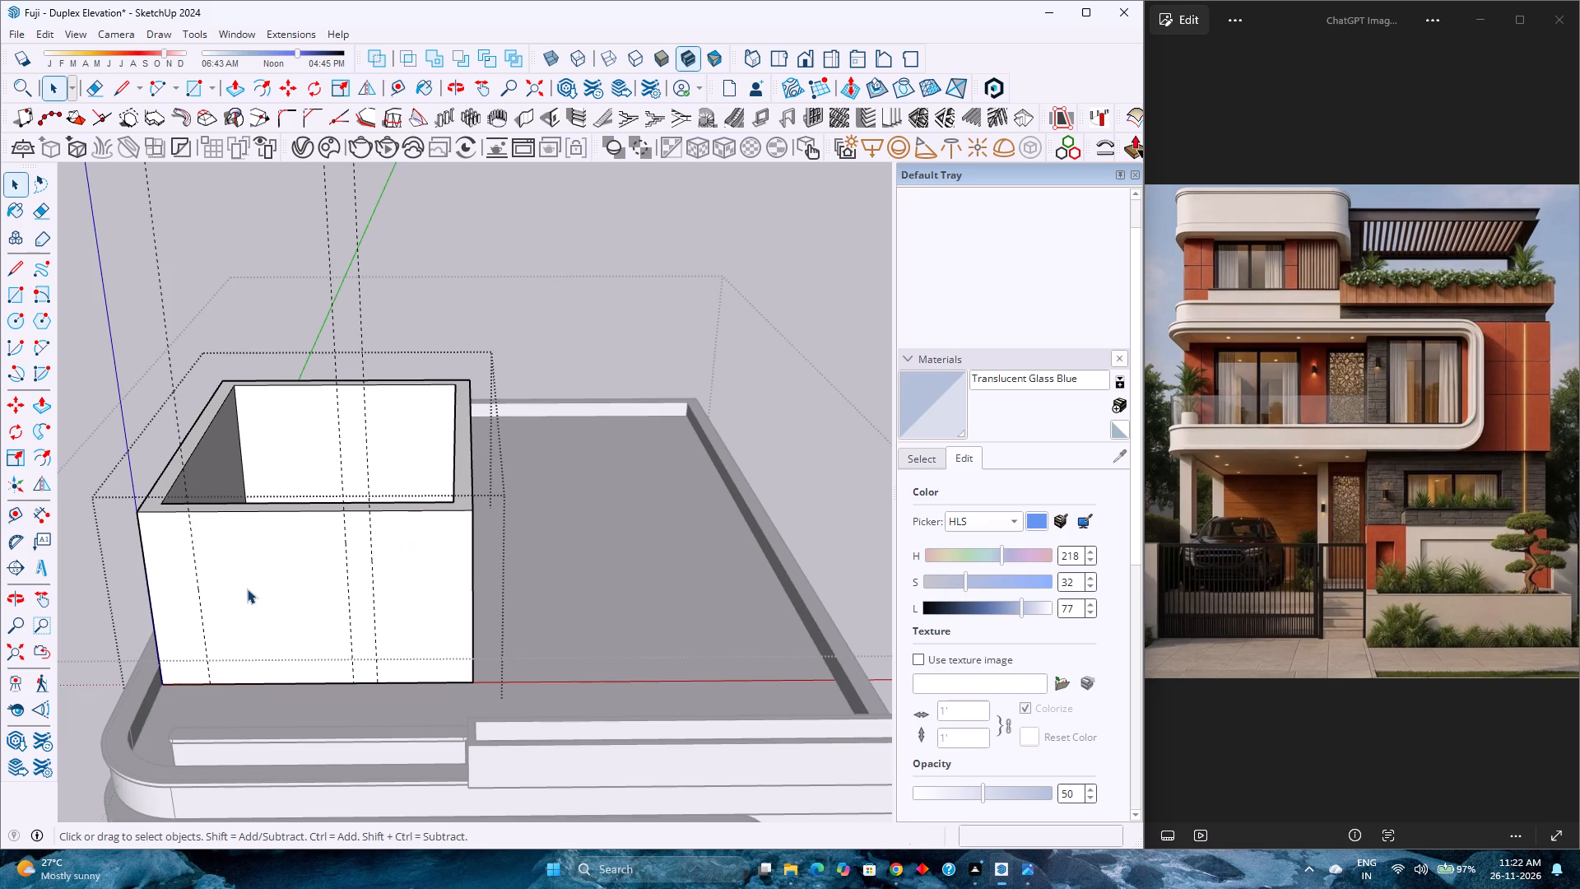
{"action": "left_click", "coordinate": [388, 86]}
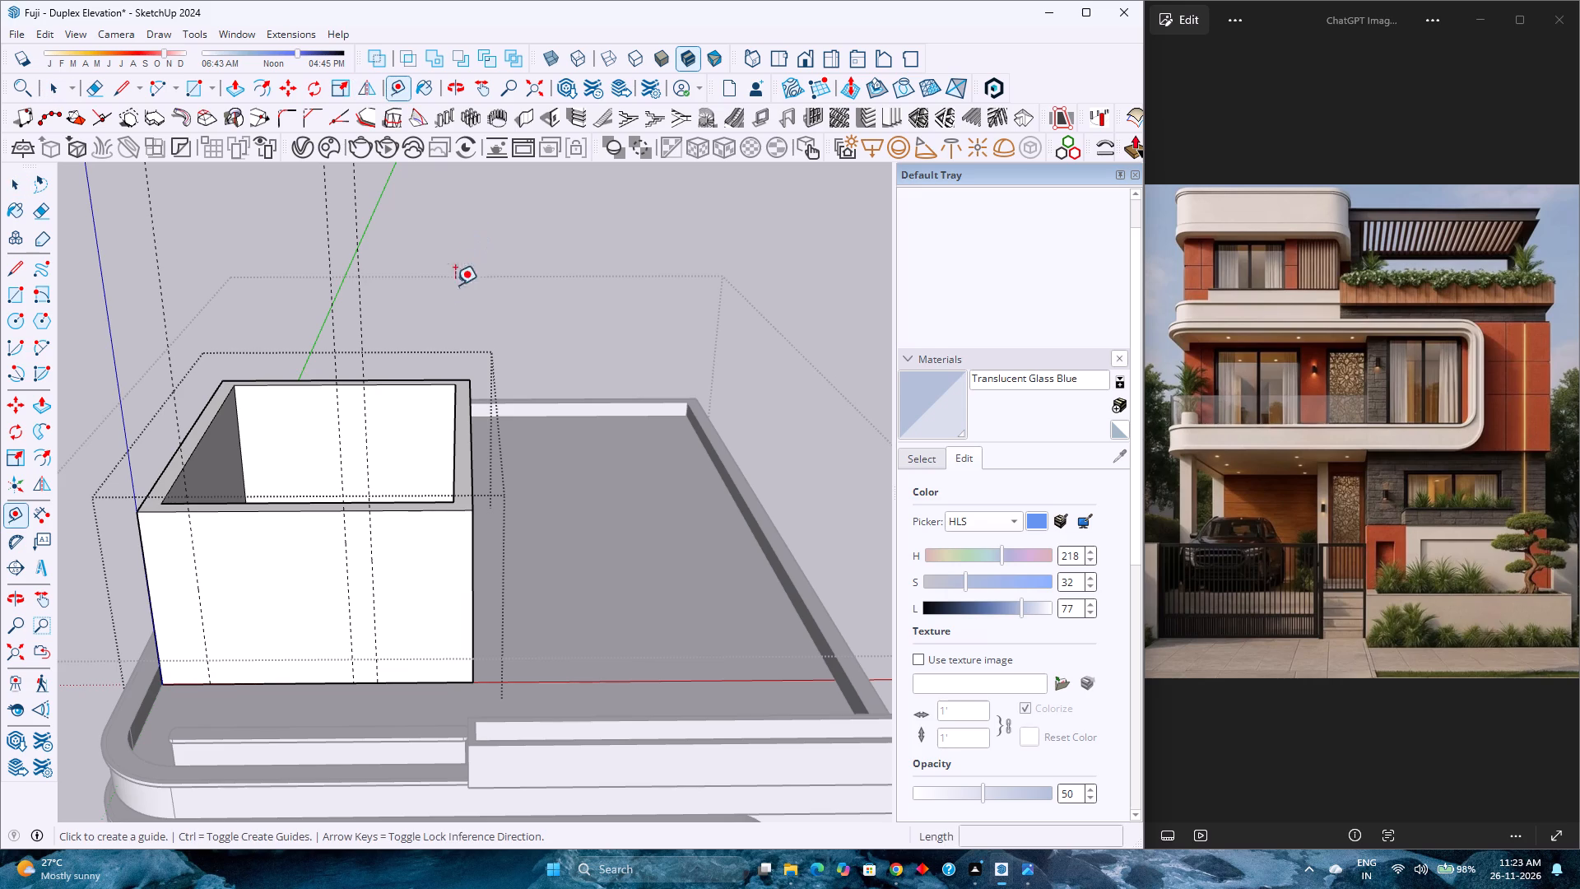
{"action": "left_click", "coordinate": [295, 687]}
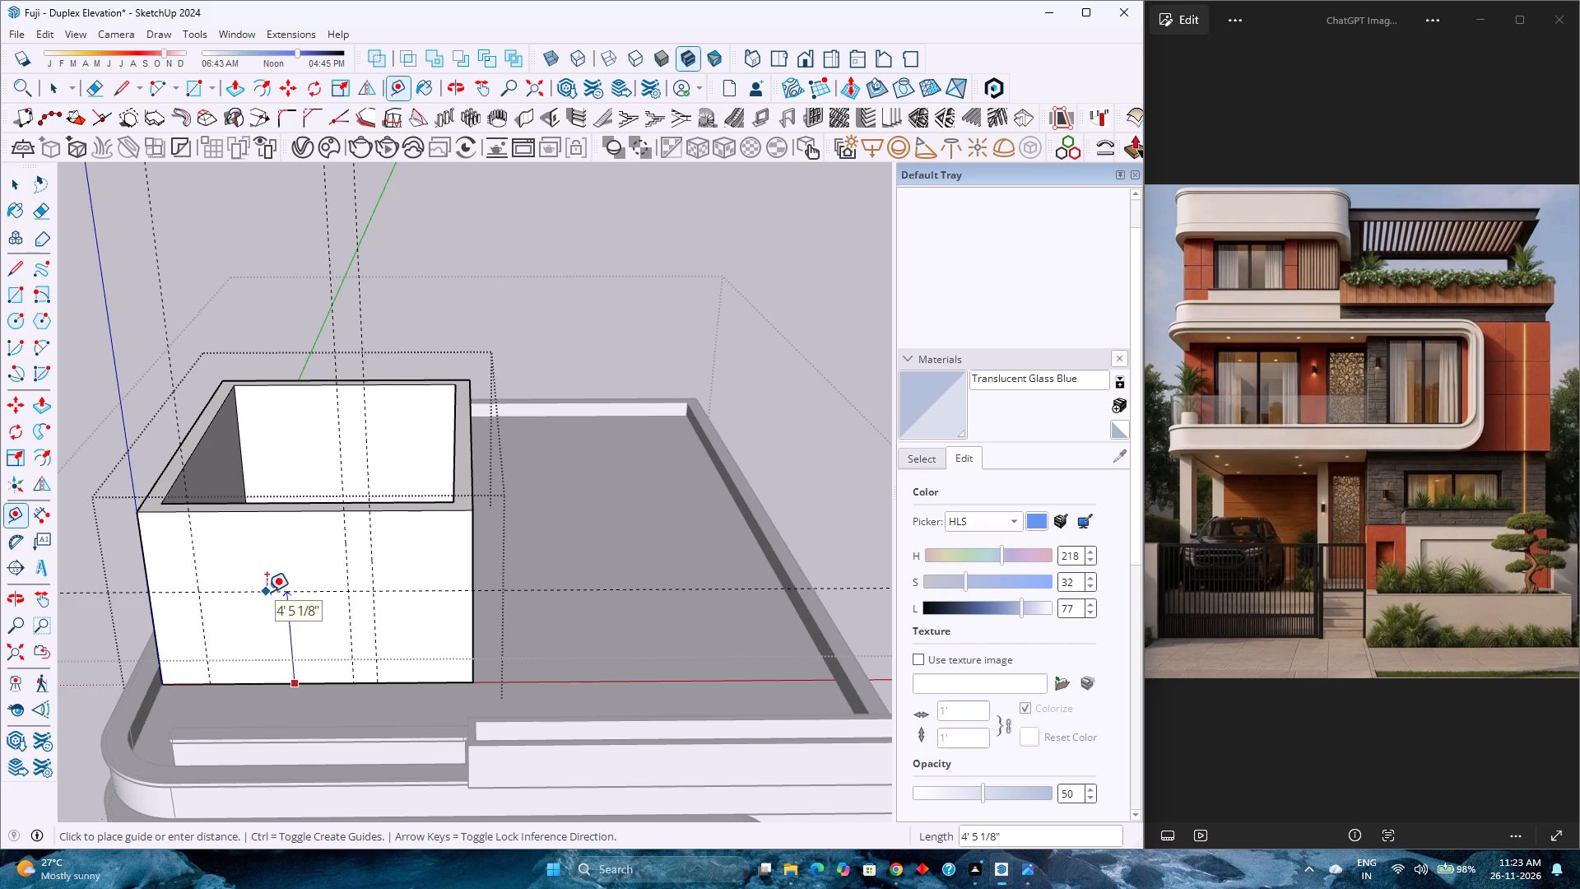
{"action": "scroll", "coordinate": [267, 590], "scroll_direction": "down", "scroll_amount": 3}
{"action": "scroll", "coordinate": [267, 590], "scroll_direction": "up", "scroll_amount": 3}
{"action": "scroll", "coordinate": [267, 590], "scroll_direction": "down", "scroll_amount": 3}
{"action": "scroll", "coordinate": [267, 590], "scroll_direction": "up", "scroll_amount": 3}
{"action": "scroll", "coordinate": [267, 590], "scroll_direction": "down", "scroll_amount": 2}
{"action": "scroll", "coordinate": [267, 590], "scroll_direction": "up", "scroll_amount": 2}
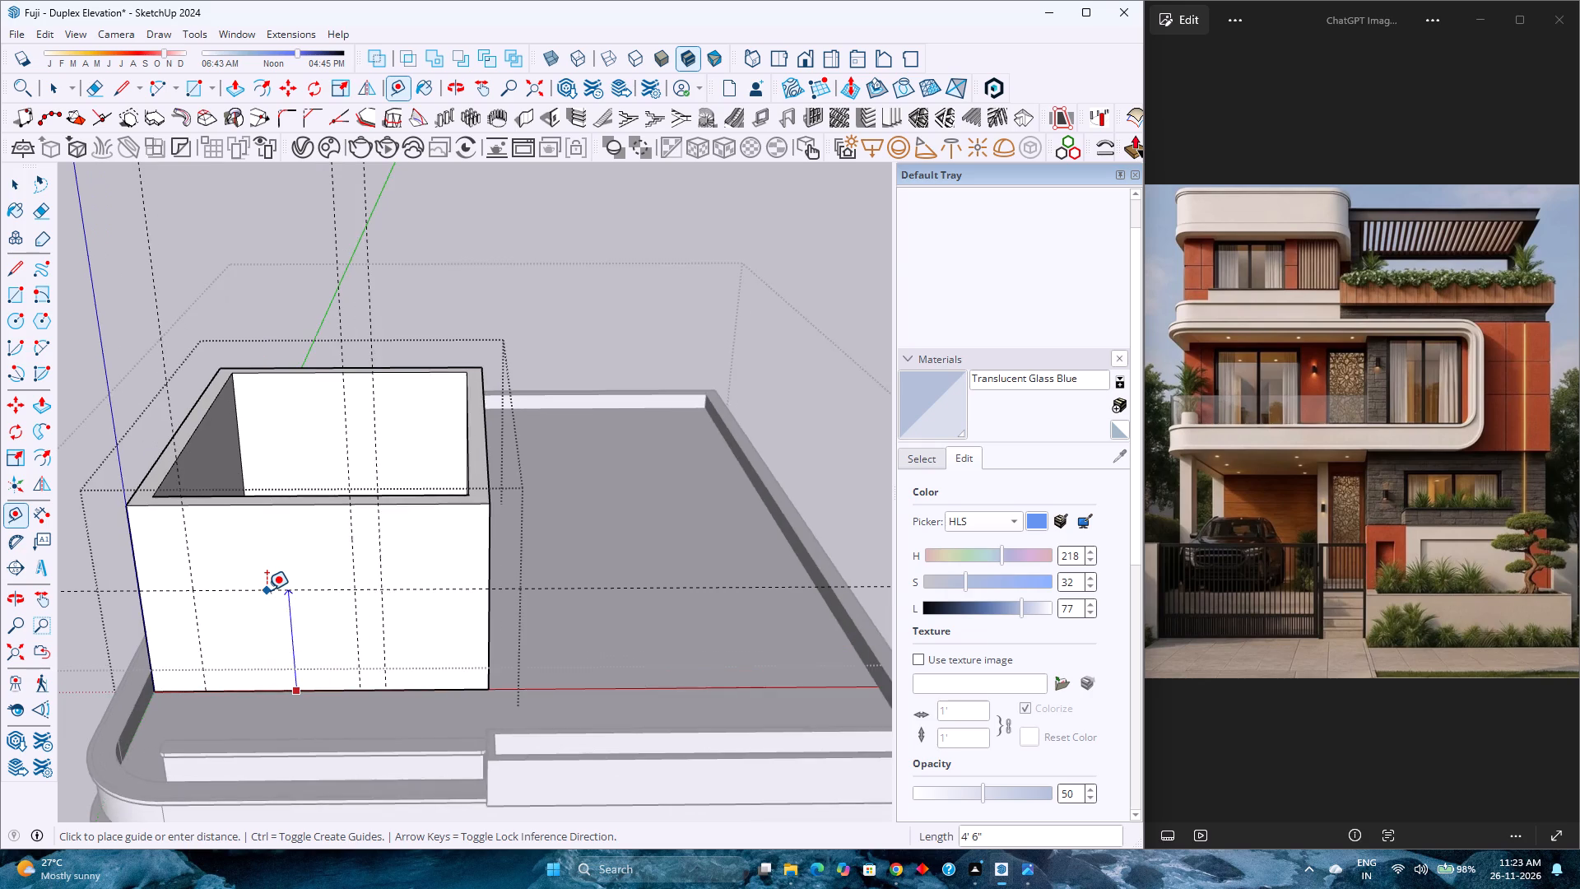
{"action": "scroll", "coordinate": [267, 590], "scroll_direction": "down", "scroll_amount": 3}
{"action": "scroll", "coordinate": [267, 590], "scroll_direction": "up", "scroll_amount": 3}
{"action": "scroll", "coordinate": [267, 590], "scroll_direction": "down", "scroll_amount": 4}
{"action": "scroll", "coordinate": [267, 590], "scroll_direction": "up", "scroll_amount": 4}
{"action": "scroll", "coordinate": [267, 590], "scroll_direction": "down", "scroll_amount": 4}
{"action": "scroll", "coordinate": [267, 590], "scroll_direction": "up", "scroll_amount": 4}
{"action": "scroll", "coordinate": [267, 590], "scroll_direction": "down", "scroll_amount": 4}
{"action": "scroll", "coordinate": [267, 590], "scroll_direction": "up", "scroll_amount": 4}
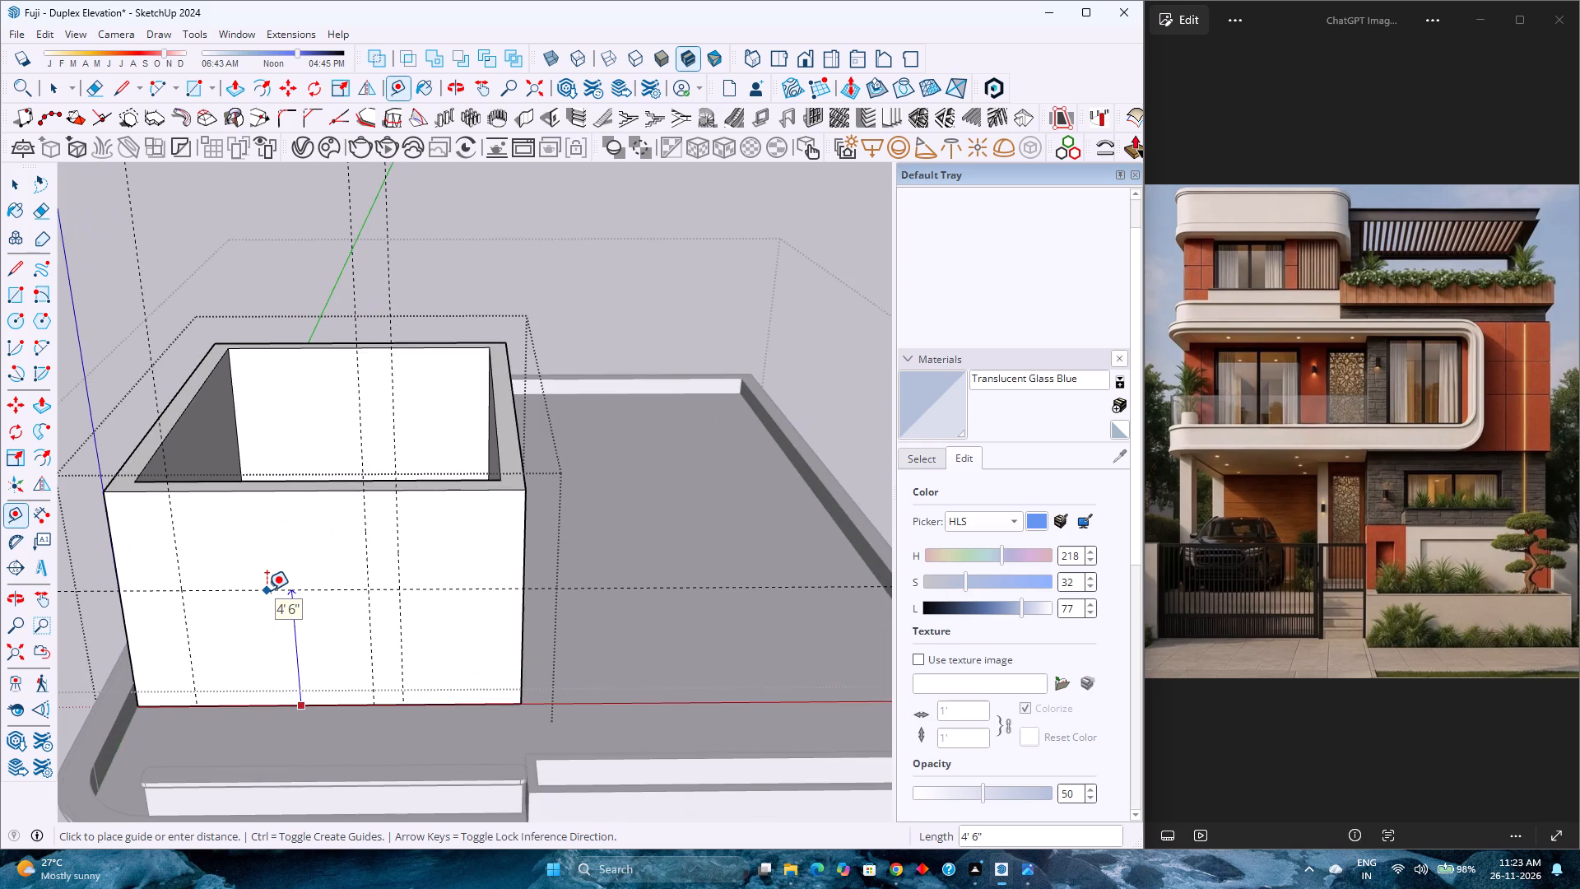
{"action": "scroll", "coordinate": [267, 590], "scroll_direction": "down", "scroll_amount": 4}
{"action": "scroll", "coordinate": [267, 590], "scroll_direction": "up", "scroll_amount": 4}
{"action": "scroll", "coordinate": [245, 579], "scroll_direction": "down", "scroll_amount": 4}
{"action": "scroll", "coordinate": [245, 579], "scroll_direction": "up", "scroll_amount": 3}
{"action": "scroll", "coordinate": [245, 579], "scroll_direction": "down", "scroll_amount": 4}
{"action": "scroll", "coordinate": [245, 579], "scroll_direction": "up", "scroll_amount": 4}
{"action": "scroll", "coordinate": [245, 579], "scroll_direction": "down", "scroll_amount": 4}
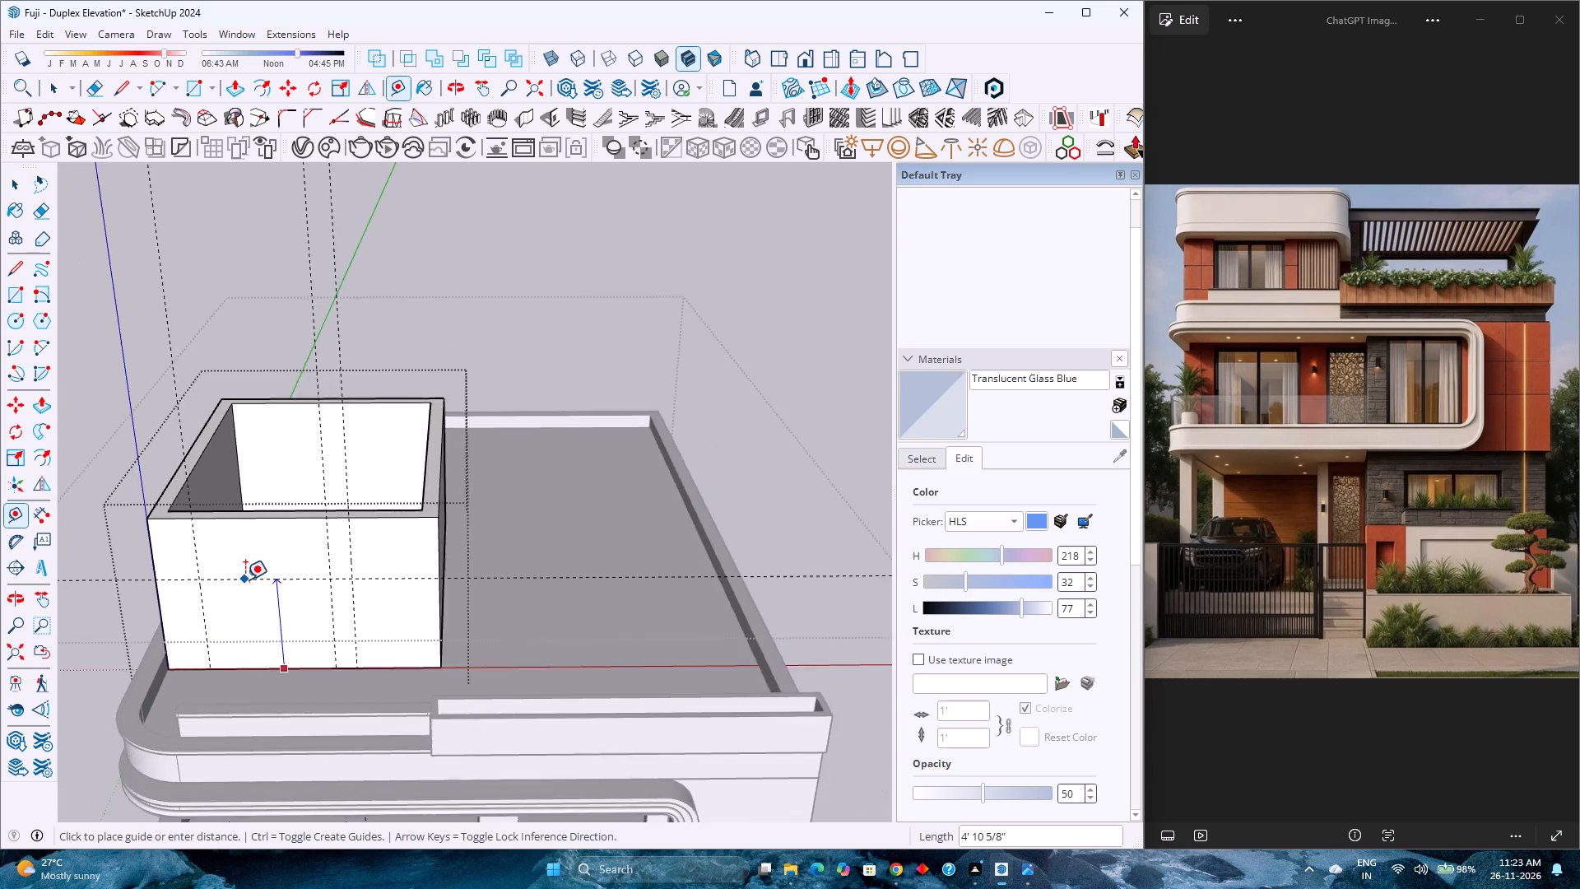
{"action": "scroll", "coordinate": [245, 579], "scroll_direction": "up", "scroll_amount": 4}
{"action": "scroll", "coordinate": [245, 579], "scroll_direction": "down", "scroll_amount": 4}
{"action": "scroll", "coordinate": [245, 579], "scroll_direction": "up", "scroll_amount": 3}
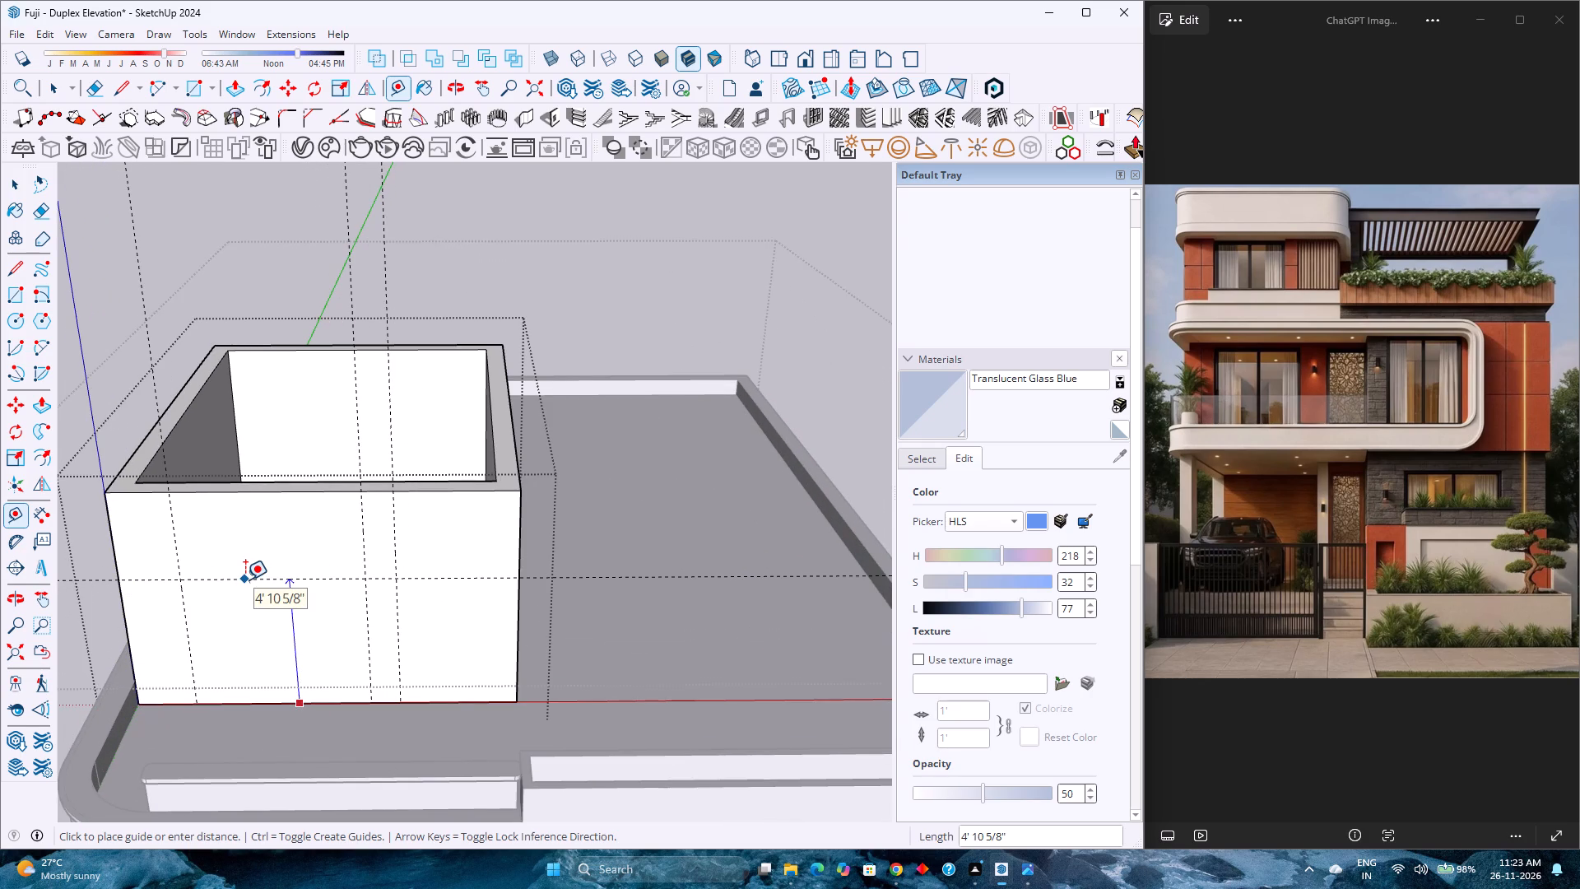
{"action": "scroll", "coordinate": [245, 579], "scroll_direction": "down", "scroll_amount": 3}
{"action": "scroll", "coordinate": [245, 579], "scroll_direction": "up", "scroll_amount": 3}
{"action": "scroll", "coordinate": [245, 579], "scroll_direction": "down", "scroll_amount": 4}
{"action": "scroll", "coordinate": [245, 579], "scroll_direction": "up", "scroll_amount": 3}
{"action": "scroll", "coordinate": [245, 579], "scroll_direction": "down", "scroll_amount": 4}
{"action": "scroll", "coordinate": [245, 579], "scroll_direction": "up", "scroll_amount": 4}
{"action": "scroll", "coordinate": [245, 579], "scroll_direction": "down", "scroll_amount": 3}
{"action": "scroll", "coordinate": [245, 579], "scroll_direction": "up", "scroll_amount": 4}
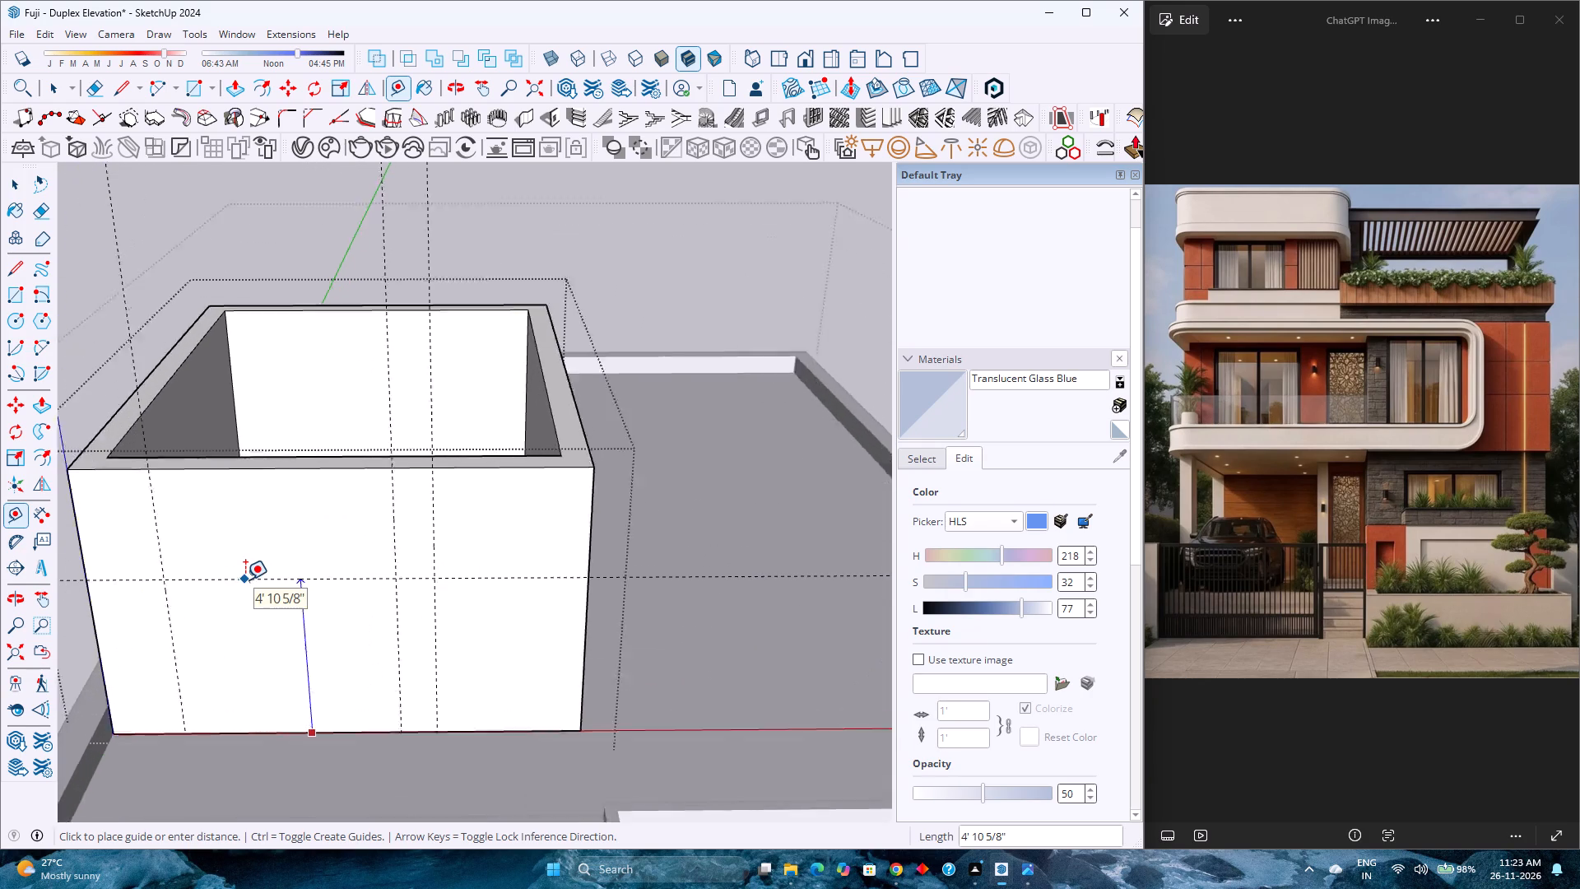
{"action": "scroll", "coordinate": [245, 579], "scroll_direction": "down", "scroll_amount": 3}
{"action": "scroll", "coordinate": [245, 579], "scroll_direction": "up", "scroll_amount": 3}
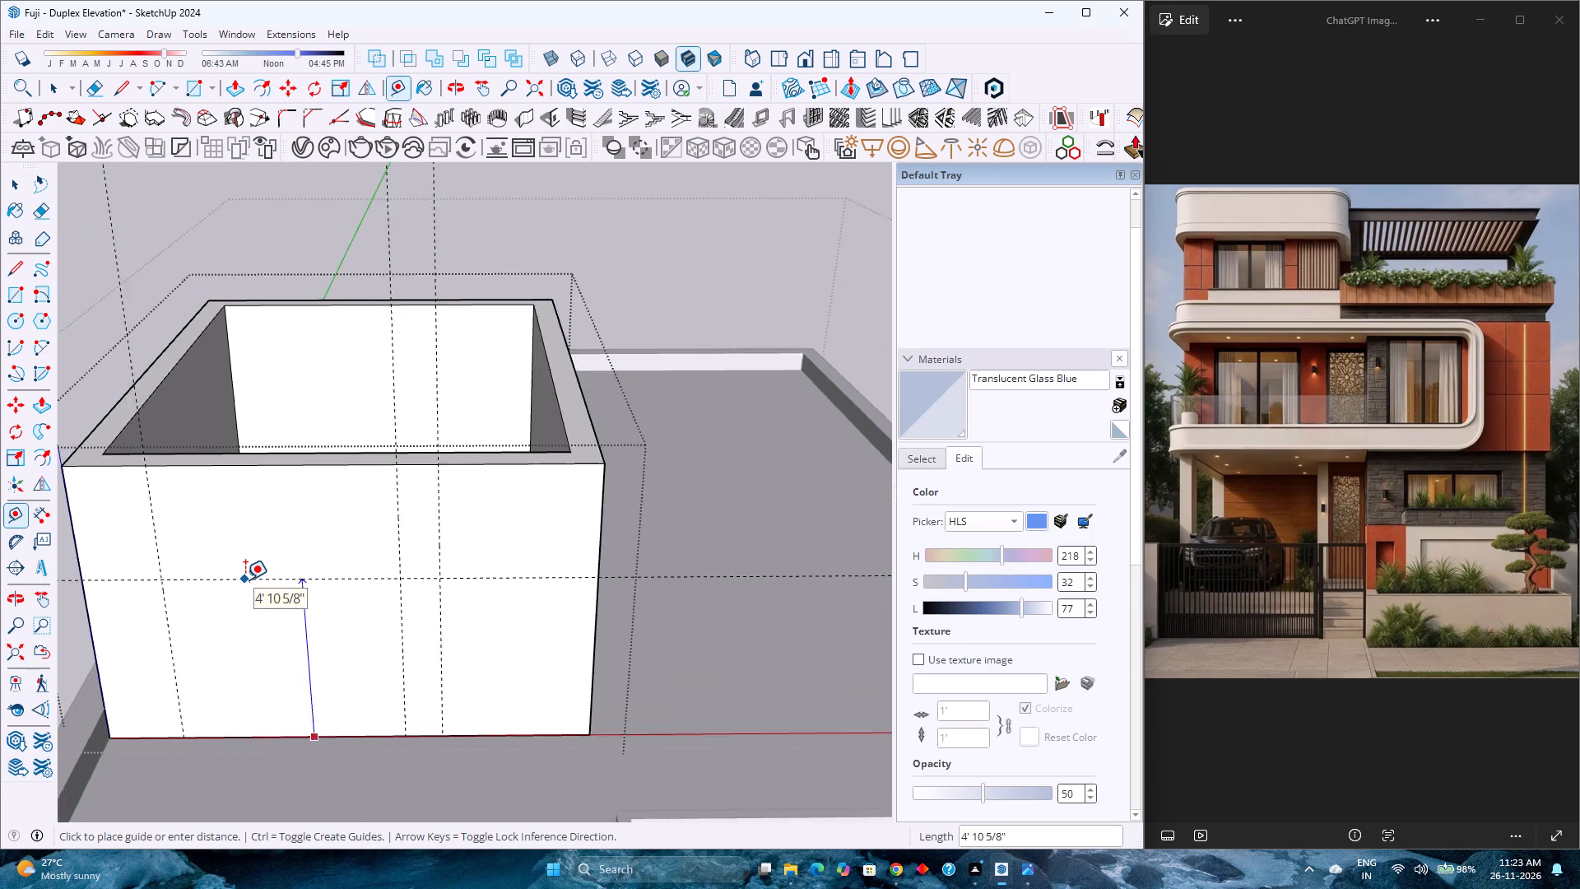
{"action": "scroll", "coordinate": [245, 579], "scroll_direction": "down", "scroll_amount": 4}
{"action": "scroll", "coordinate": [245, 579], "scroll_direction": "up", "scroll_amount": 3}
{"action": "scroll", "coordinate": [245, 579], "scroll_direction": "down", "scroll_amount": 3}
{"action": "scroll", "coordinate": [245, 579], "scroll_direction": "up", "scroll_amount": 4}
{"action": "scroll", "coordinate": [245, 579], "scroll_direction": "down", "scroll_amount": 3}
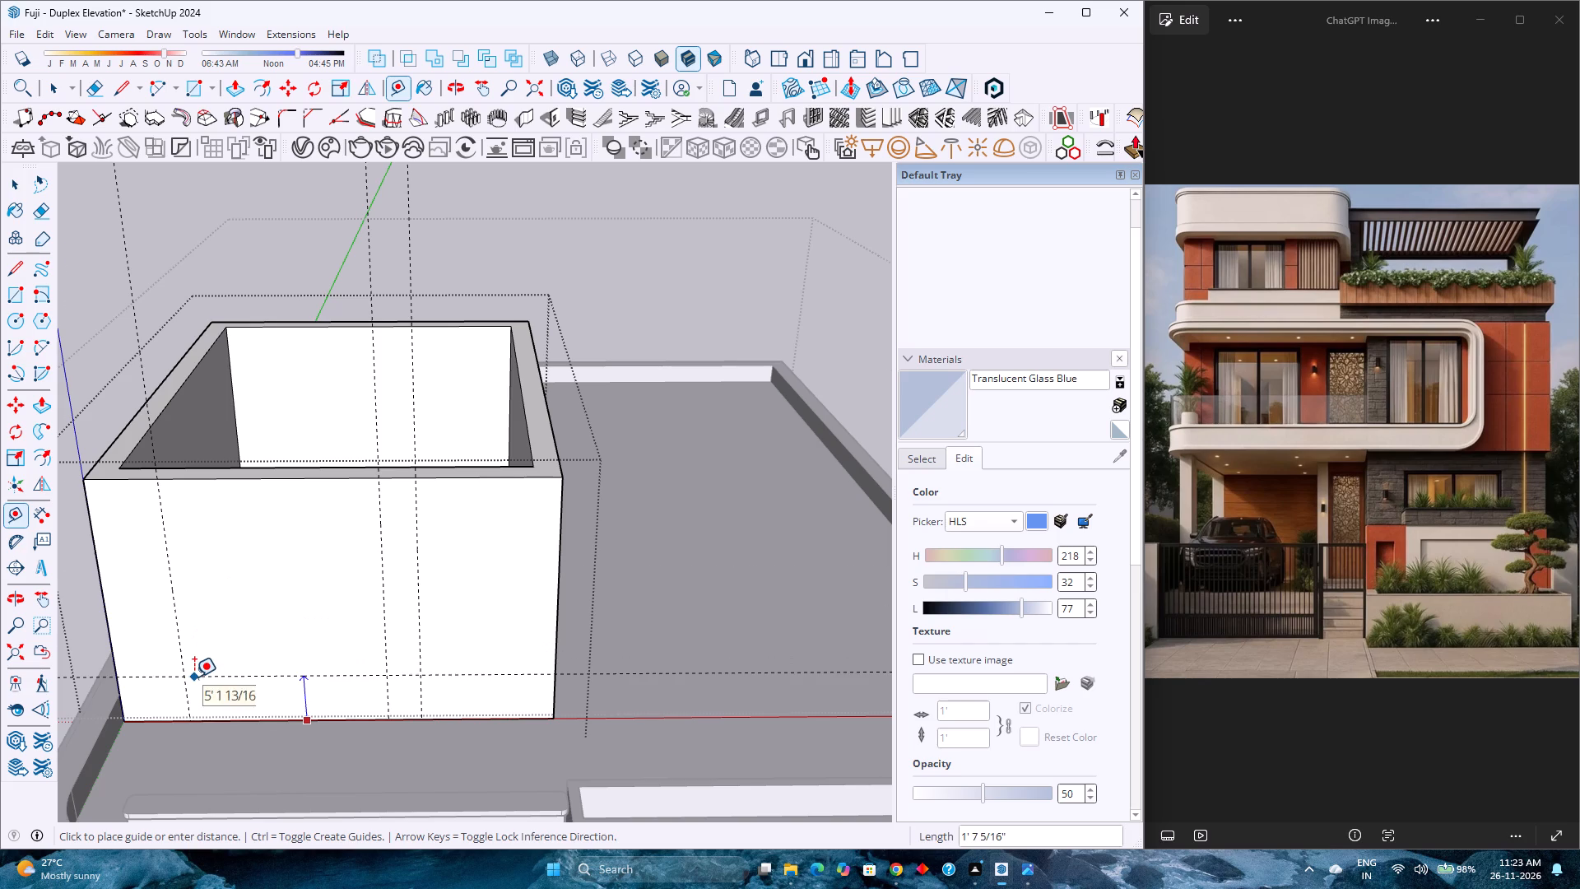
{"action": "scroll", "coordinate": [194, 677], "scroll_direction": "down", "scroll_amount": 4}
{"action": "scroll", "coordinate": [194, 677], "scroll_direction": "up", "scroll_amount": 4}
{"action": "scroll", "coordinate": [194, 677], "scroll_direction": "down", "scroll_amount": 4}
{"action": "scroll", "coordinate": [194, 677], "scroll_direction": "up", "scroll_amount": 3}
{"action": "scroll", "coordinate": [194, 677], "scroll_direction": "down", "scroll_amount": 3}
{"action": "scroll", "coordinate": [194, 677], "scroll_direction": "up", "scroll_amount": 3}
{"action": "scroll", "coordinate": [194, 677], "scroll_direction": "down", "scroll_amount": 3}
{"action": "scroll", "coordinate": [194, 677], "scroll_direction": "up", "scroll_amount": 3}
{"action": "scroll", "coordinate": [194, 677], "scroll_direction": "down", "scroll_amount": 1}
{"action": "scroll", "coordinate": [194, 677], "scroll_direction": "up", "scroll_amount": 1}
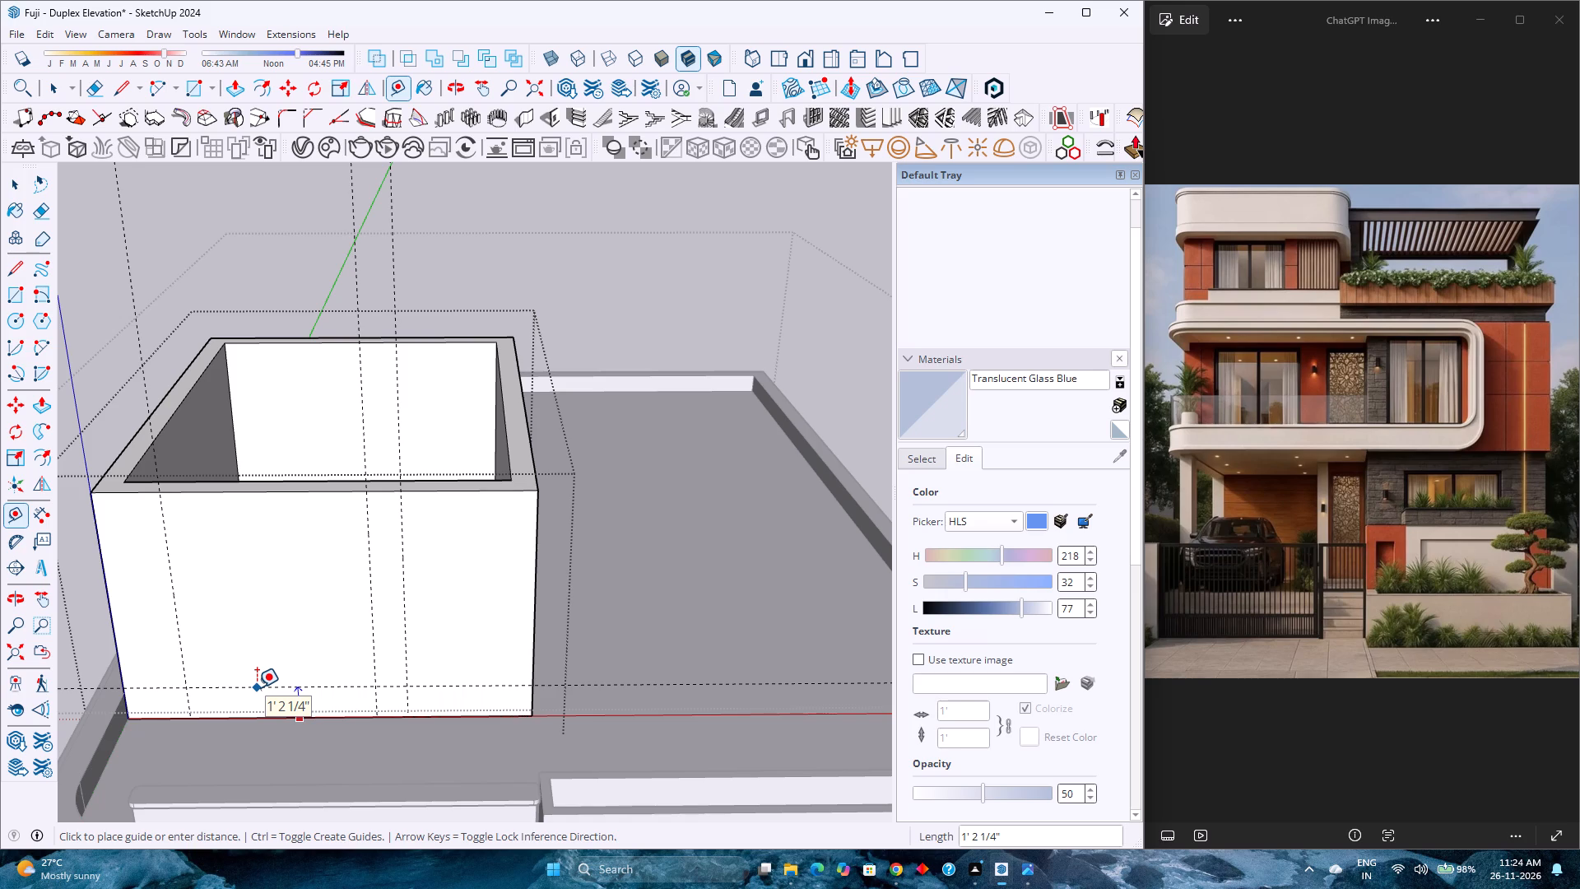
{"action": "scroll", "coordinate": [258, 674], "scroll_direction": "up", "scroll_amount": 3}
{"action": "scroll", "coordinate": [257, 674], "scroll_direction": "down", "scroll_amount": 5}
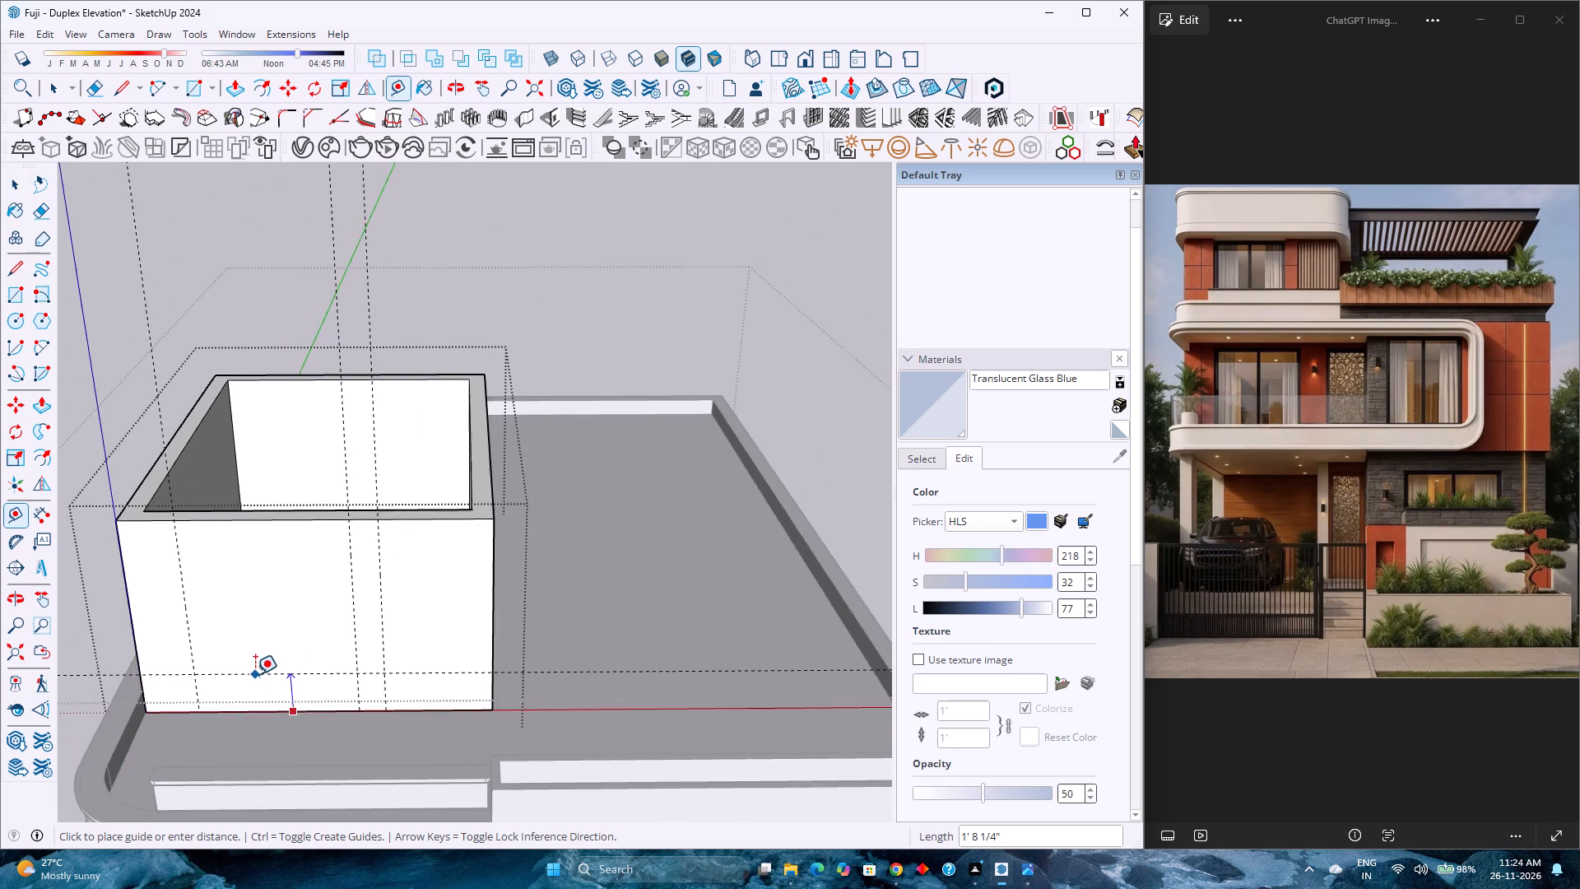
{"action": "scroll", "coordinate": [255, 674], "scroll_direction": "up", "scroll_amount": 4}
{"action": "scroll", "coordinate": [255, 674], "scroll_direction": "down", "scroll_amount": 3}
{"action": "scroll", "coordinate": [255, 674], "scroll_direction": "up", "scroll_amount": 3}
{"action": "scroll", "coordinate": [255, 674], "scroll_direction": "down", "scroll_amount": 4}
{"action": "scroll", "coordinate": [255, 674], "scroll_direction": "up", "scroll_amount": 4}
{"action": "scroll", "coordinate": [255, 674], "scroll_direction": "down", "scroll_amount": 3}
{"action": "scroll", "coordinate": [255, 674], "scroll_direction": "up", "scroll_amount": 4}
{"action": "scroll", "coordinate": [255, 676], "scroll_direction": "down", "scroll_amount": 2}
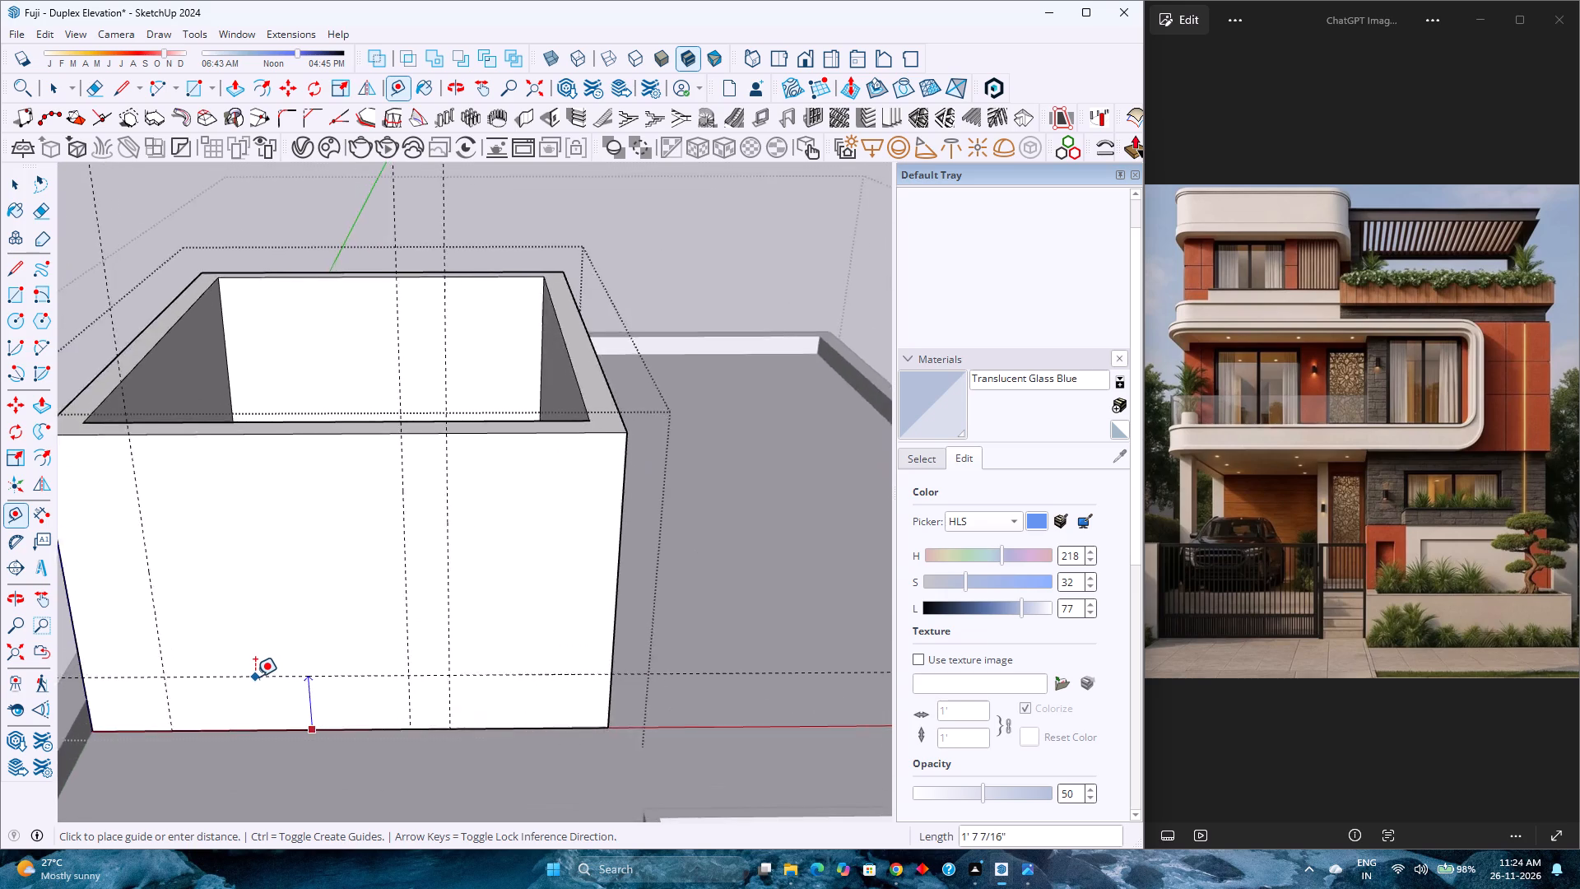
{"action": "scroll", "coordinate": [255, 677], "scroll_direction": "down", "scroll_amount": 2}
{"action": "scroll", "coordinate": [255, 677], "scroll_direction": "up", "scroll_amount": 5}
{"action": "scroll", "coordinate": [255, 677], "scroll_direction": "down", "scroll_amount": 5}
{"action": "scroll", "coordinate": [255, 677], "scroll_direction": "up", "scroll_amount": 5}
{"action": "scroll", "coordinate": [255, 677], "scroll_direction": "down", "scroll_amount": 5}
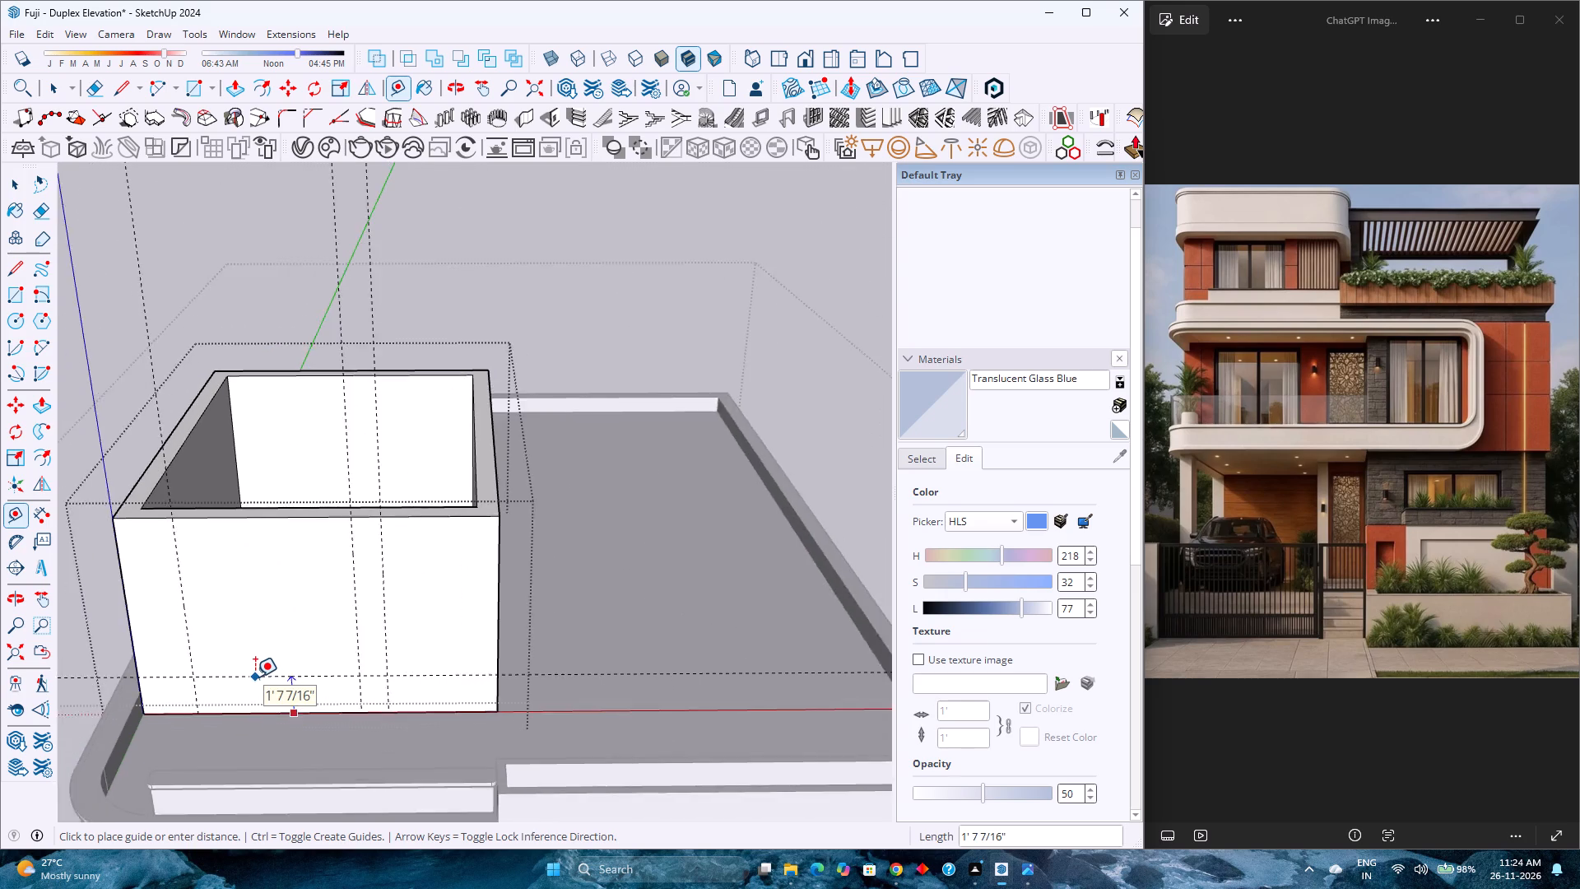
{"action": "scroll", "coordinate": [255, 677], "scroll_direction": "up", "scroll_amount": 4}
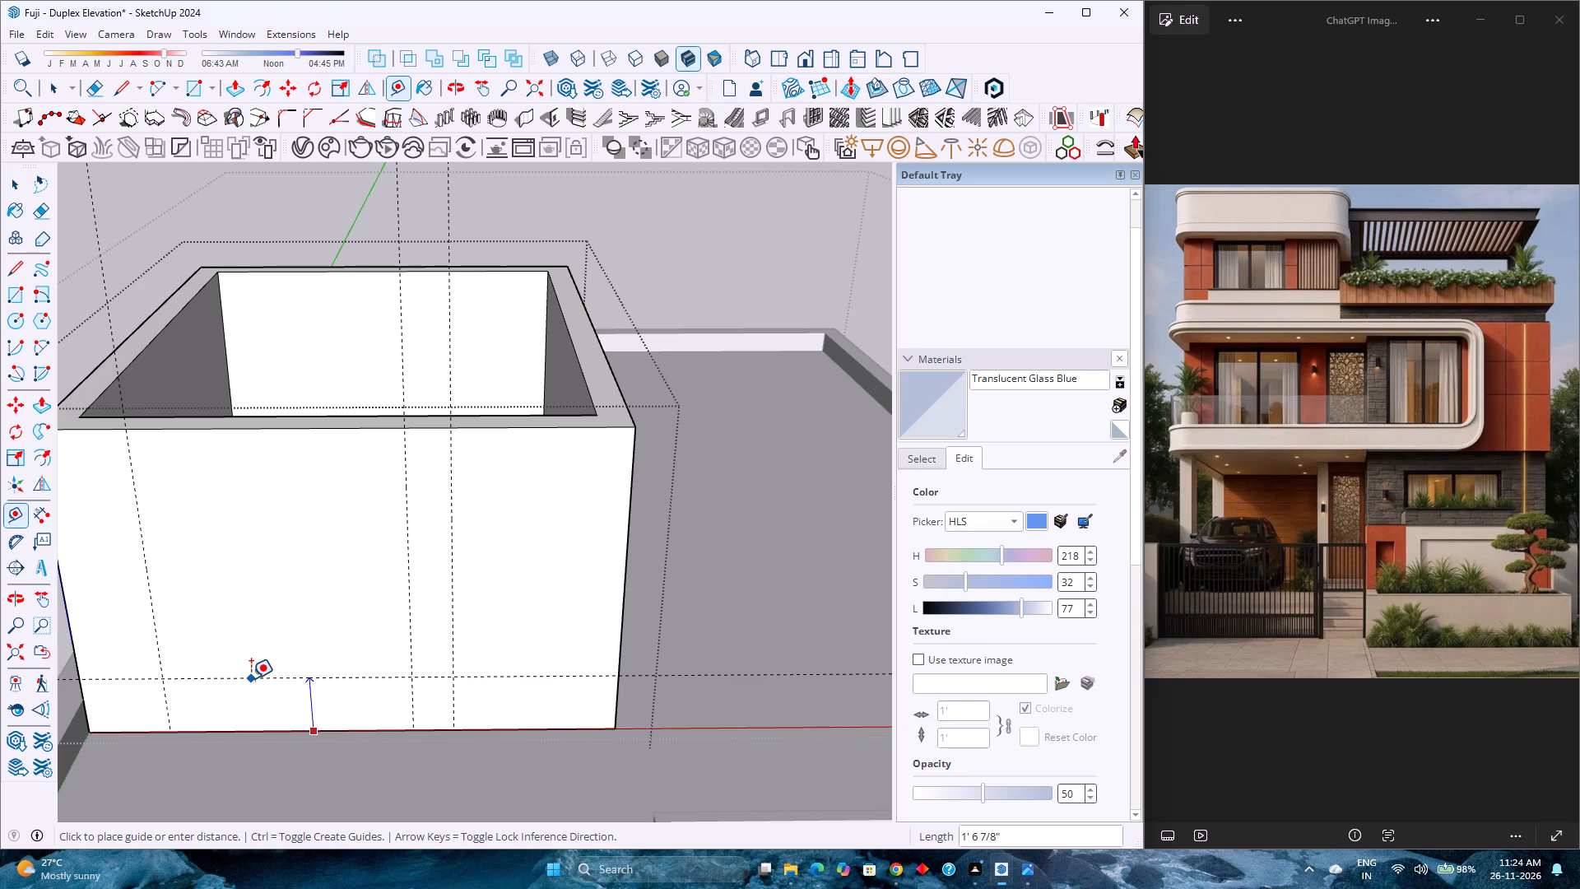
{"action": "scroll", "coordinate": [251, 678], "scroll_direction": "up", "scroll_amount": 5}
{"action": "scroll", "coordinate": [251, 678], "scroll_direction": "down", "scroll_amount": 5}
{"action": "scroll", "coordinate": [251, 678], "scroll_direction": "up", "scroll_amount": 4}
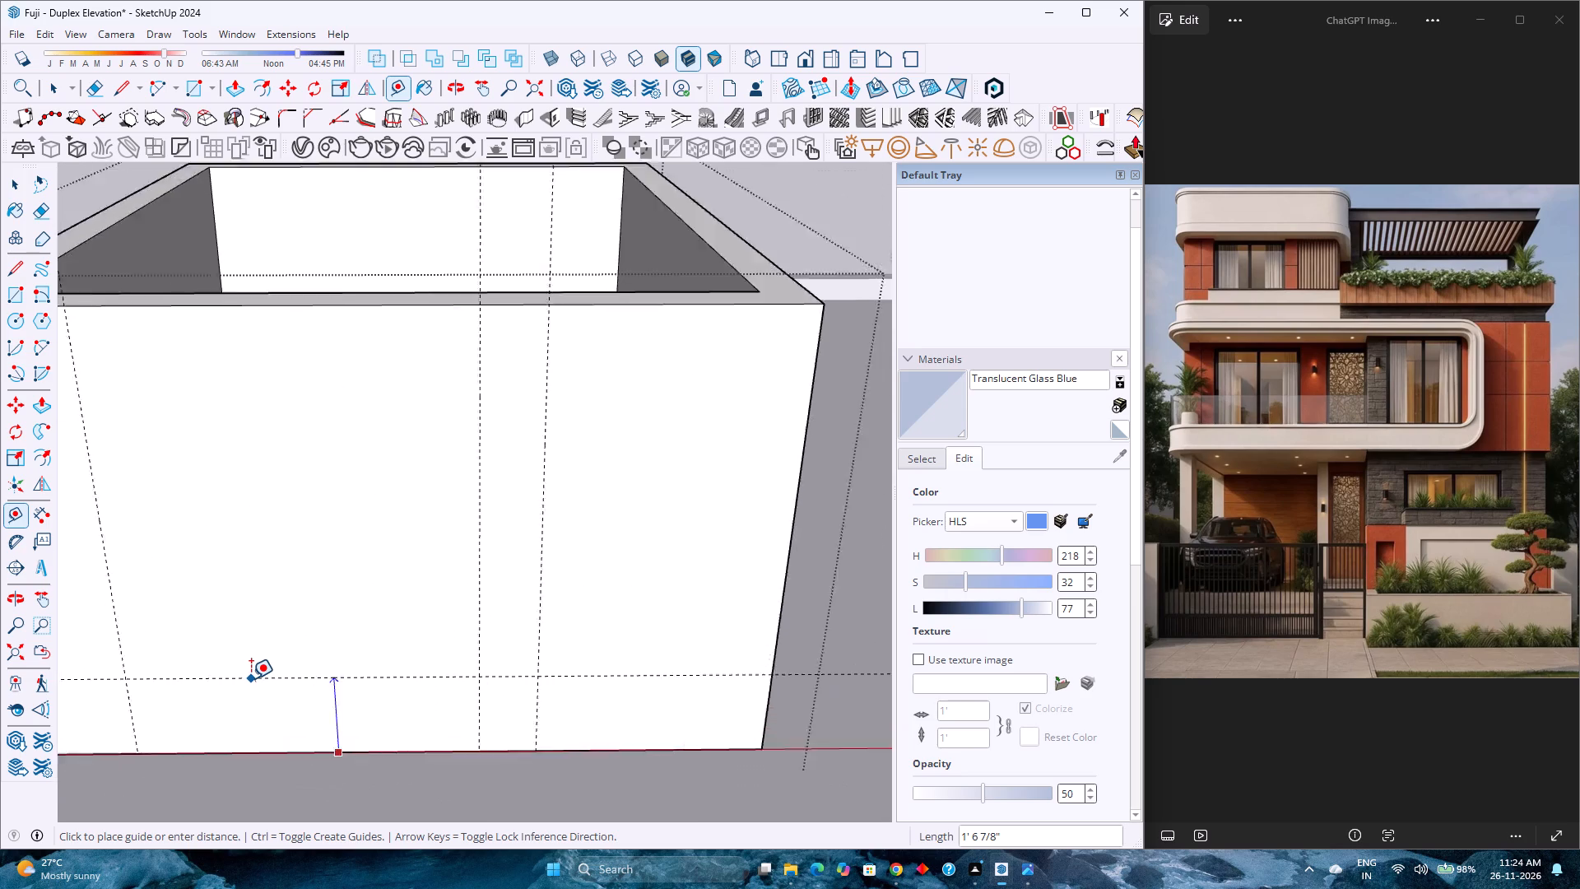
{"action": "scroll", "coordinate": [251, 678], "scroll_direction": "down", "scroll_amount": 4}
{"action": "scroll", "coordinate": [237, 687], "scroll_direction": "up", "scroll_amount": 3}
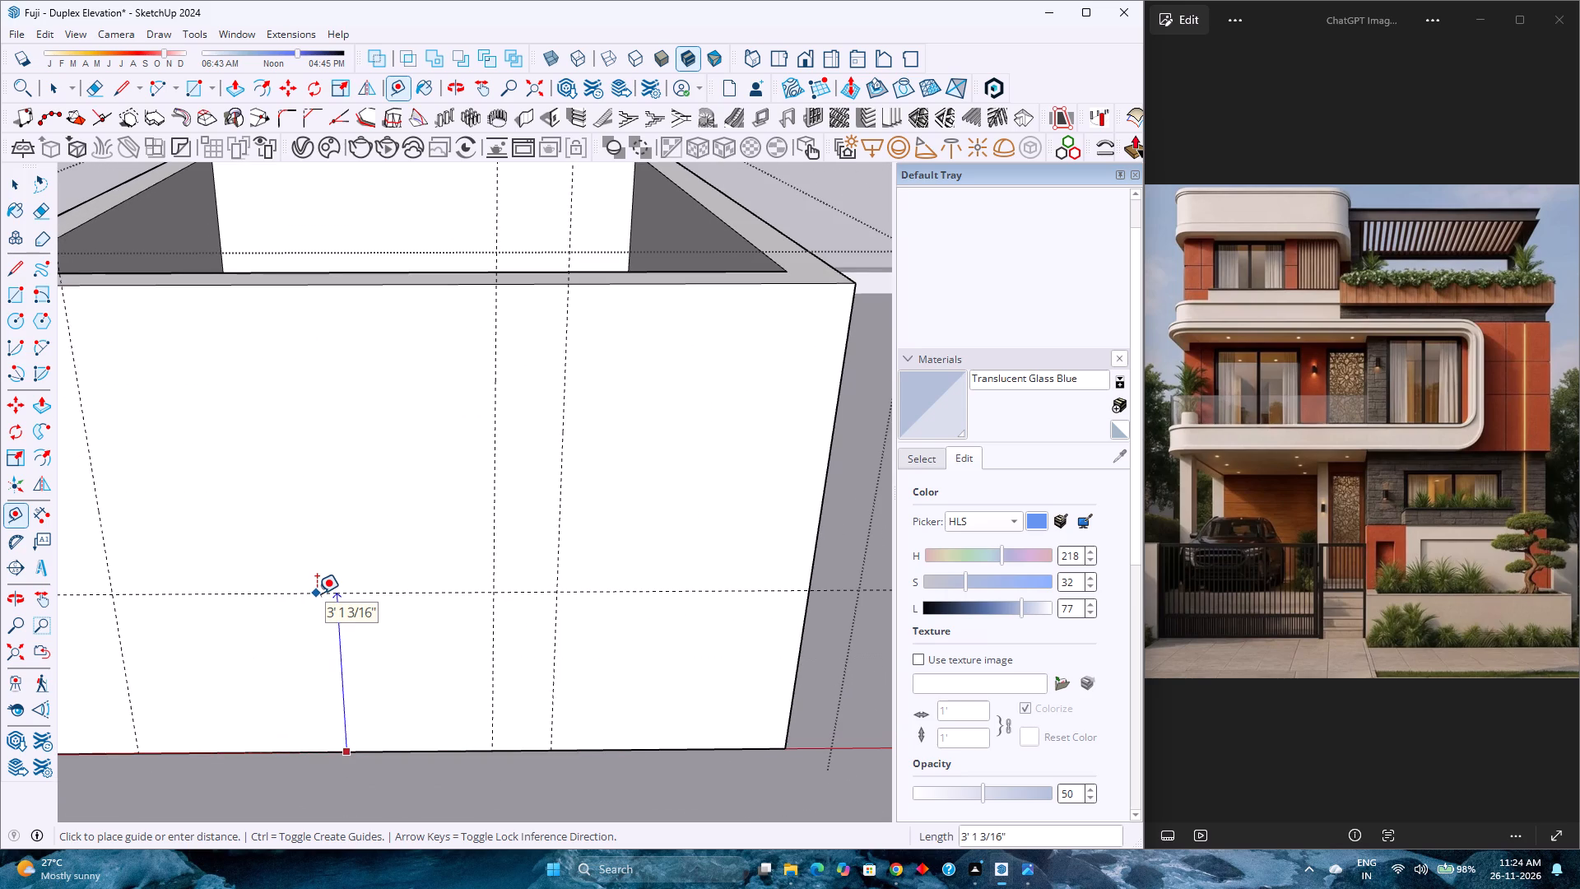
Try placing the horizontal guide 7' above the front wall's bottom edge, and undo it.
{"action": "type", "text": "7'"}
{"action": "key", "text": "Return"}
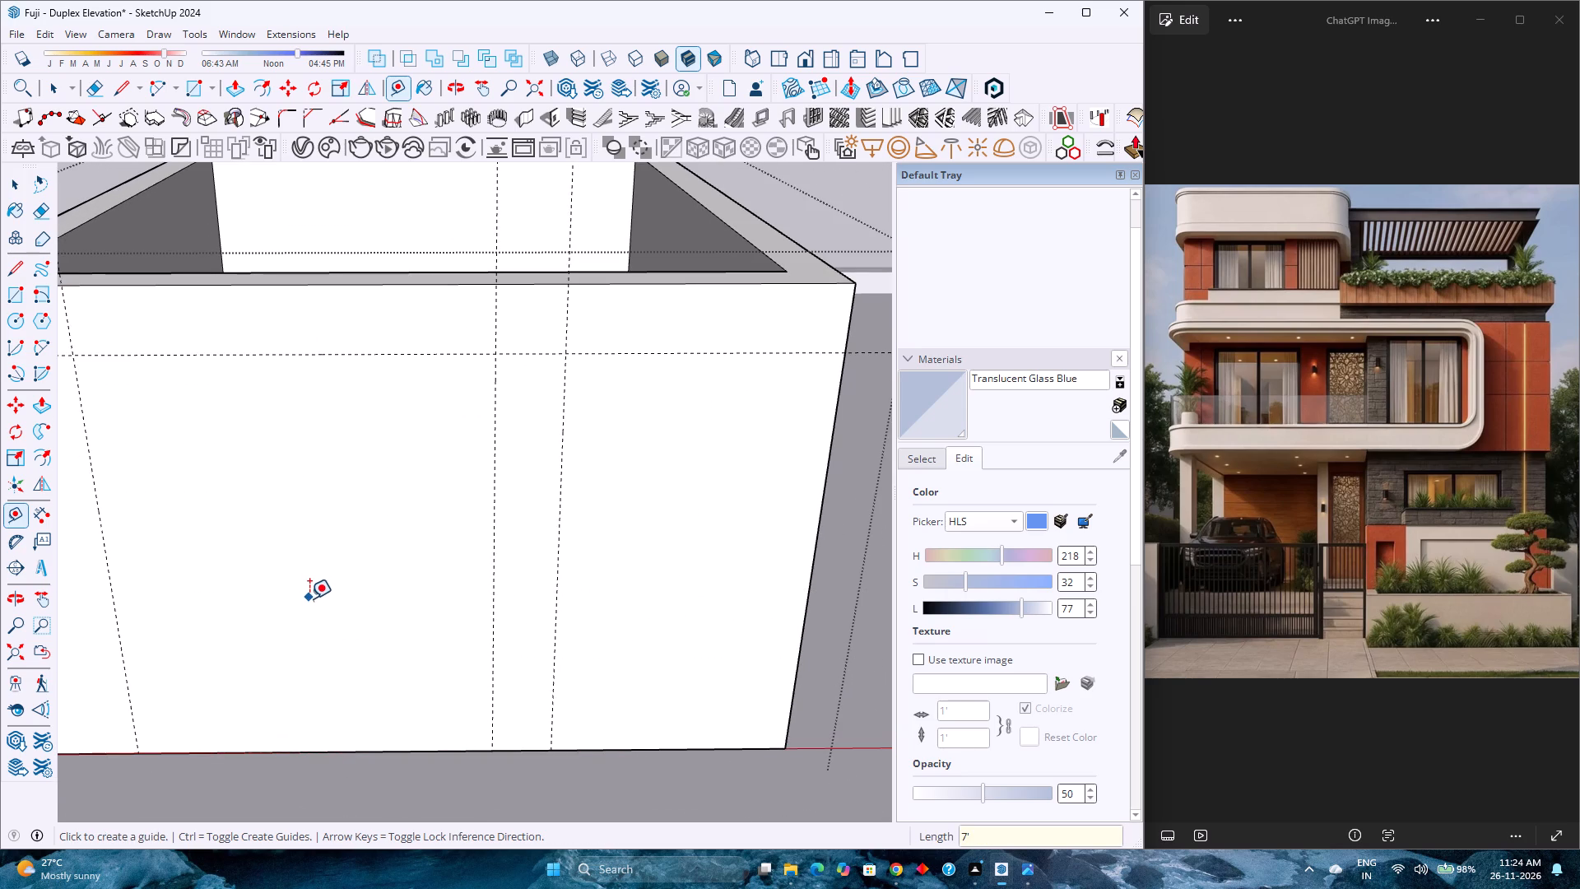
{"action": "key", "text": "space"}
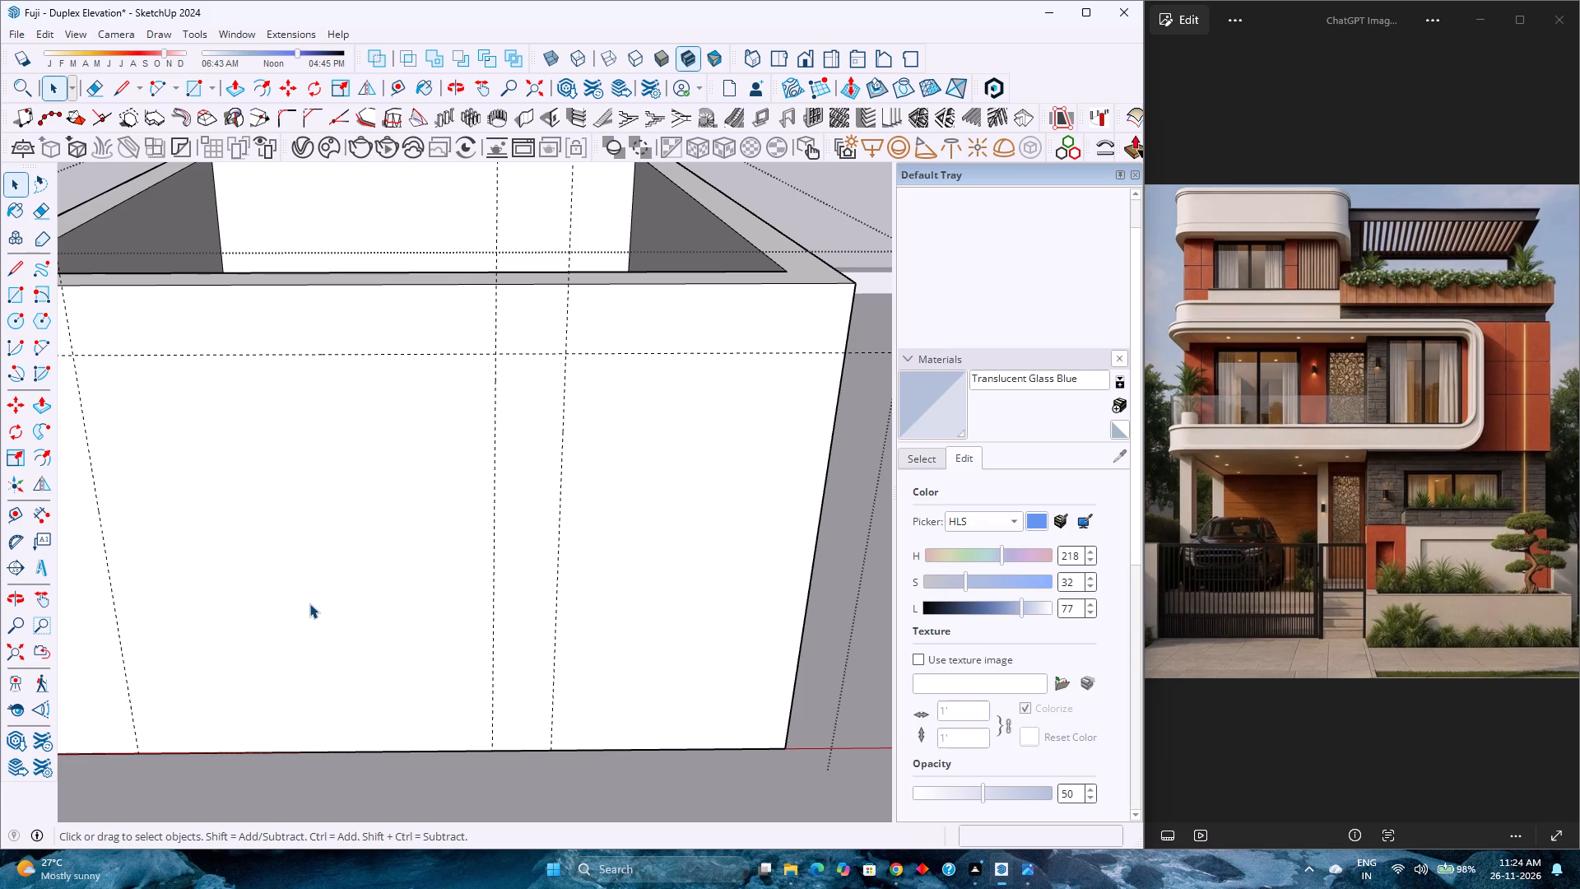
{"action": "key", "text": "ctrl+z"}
Place a horizontal guide 7'6 above the bottom edge of the rooftop room's front wall.
{"action": "left_click", "coordinate": [395, 84]}
{"action": "left_click", "coordinate": [379, 756]}
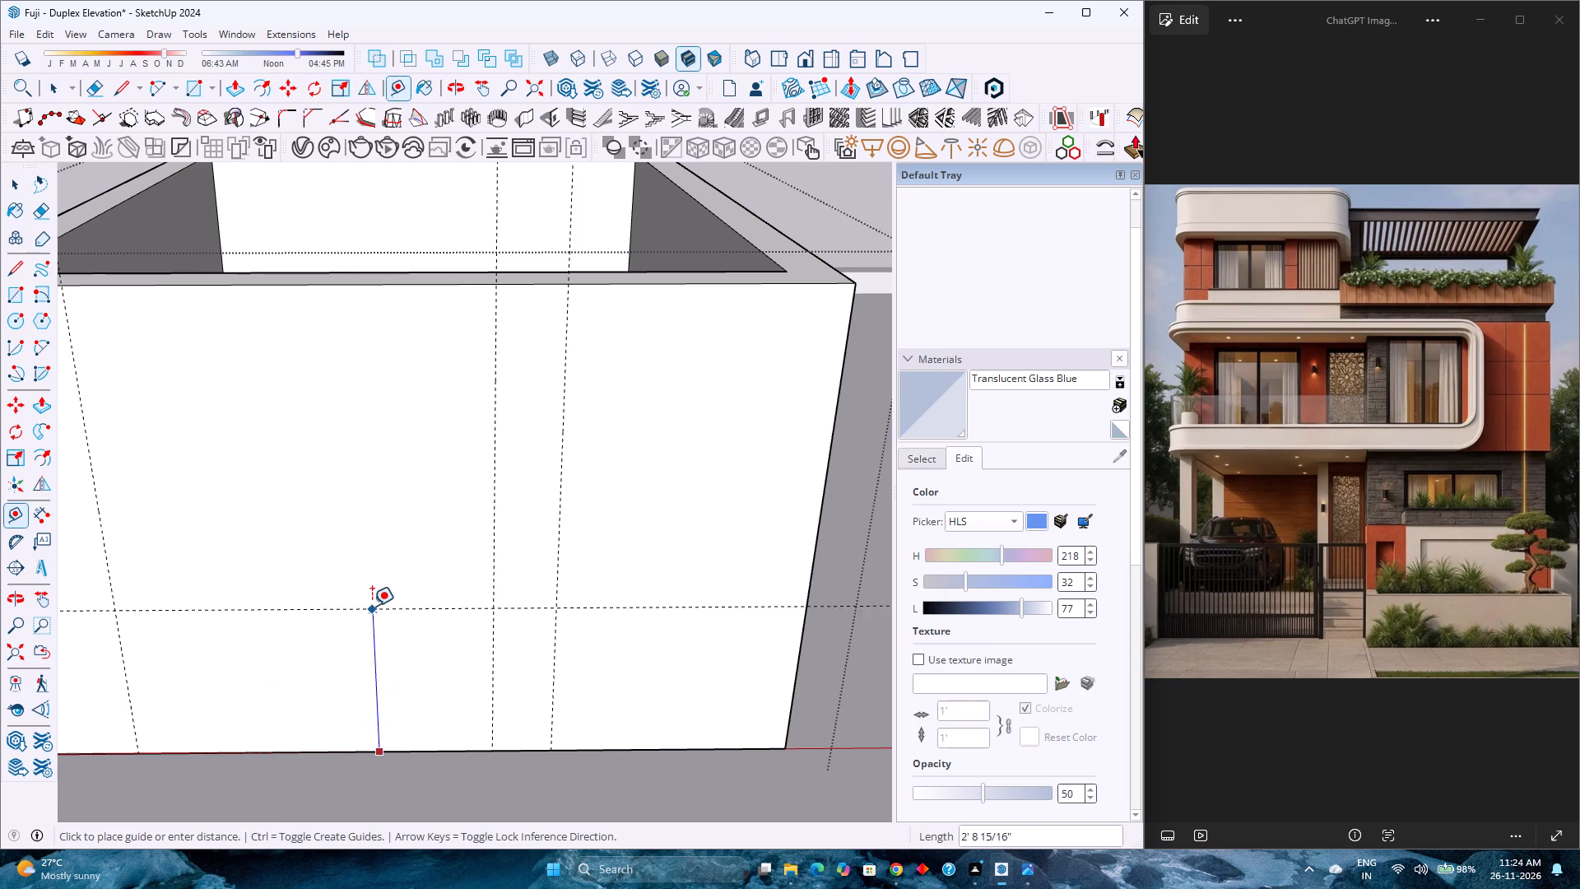
{"action": "type", "text": "7'6"}
{"action": "key", "text": "Return"}
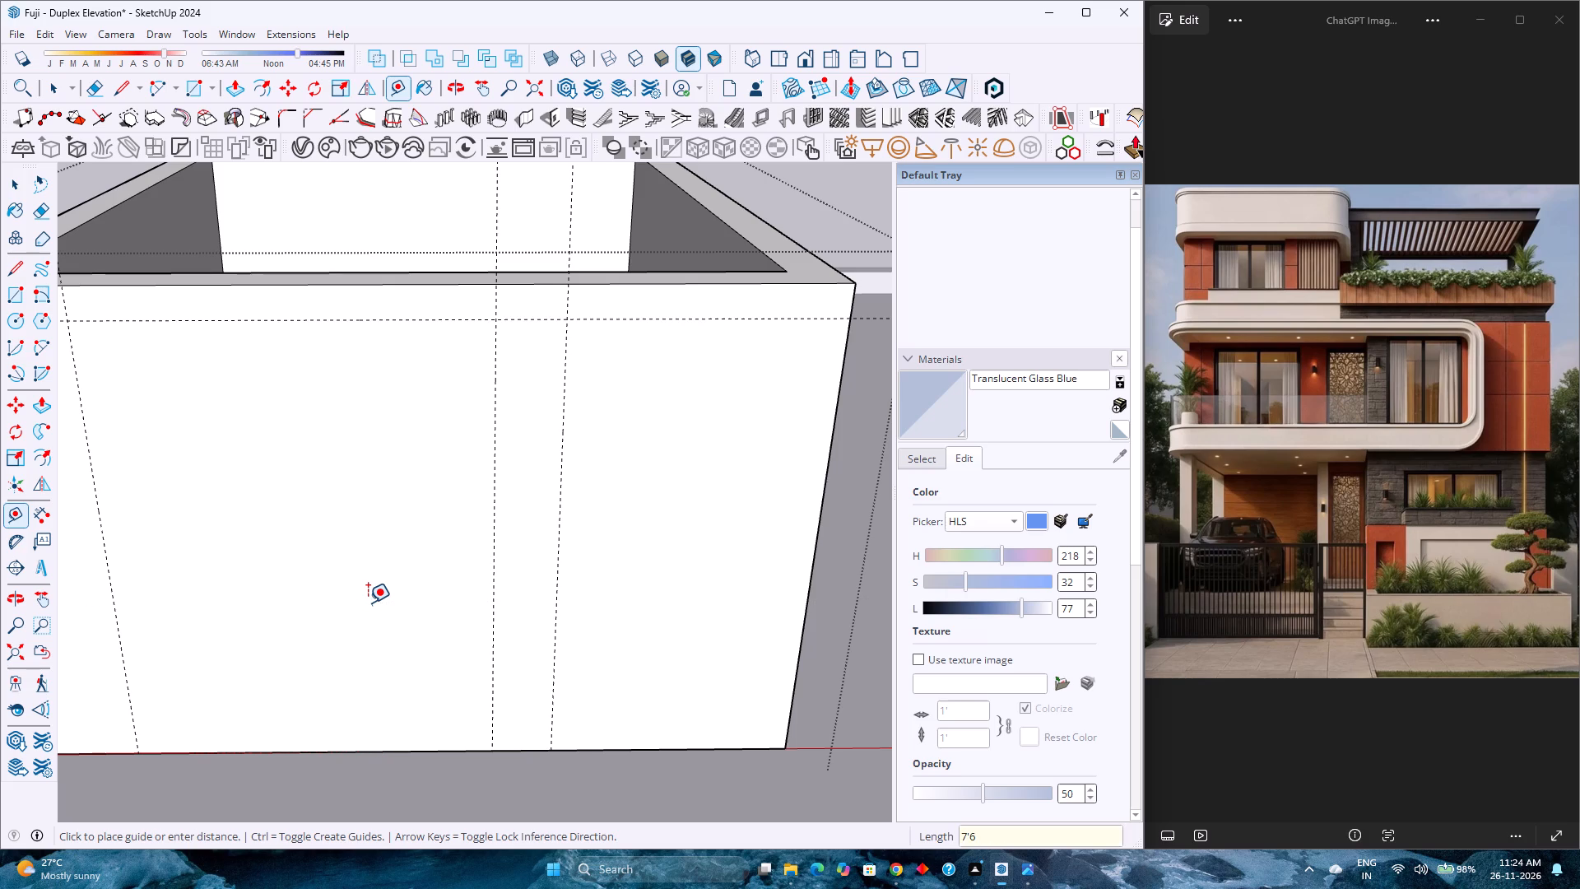
Draw a 6' by 7'6" rectangle on the front wall between the first two vertical guides, from the horizontal guide to the base.
{"action": "scroll", "coordinate": [368, 603], "scroll_direction": "down", "scroll_amount": 5}
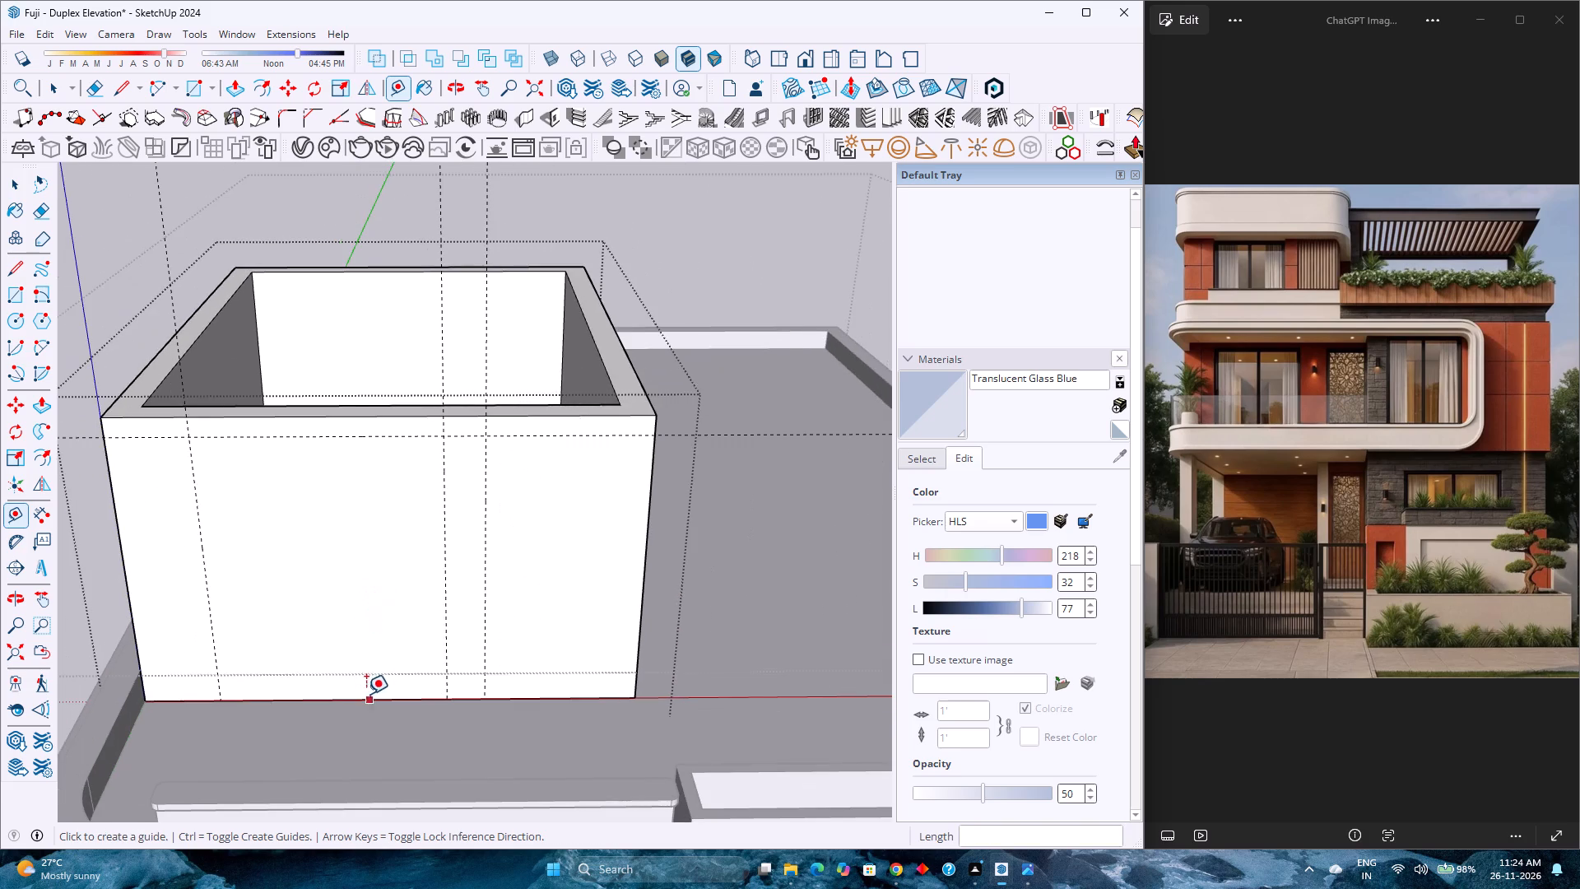
{"action": "middle_click_drag", "start_coordinate": [360, 685], "coordinate": [355, 580]}
{"action": "middle_click", "coordinate": [355, 580]}
{"action": "scroll", "coordinate": [355, 580], "scroll_direction": "down", "scroll_amount": 7}
{"action": "scroll", "coordinate": [330, 237], "scroll_direction": "up", "scroll_amount": 4}
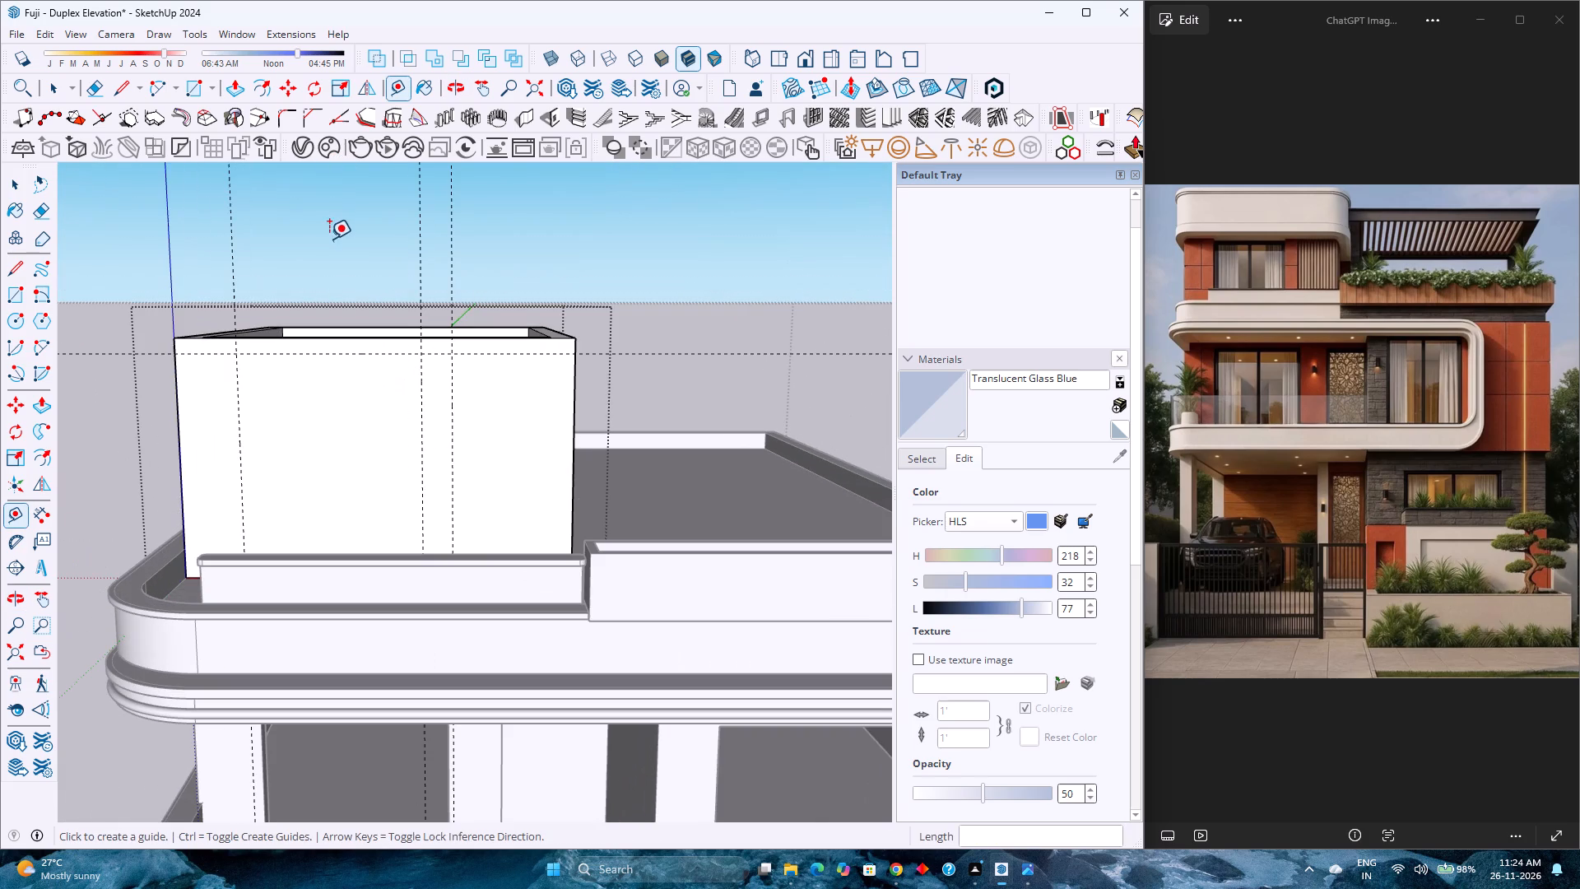
{"action": "left_click", "coordinate": [182, 84]}
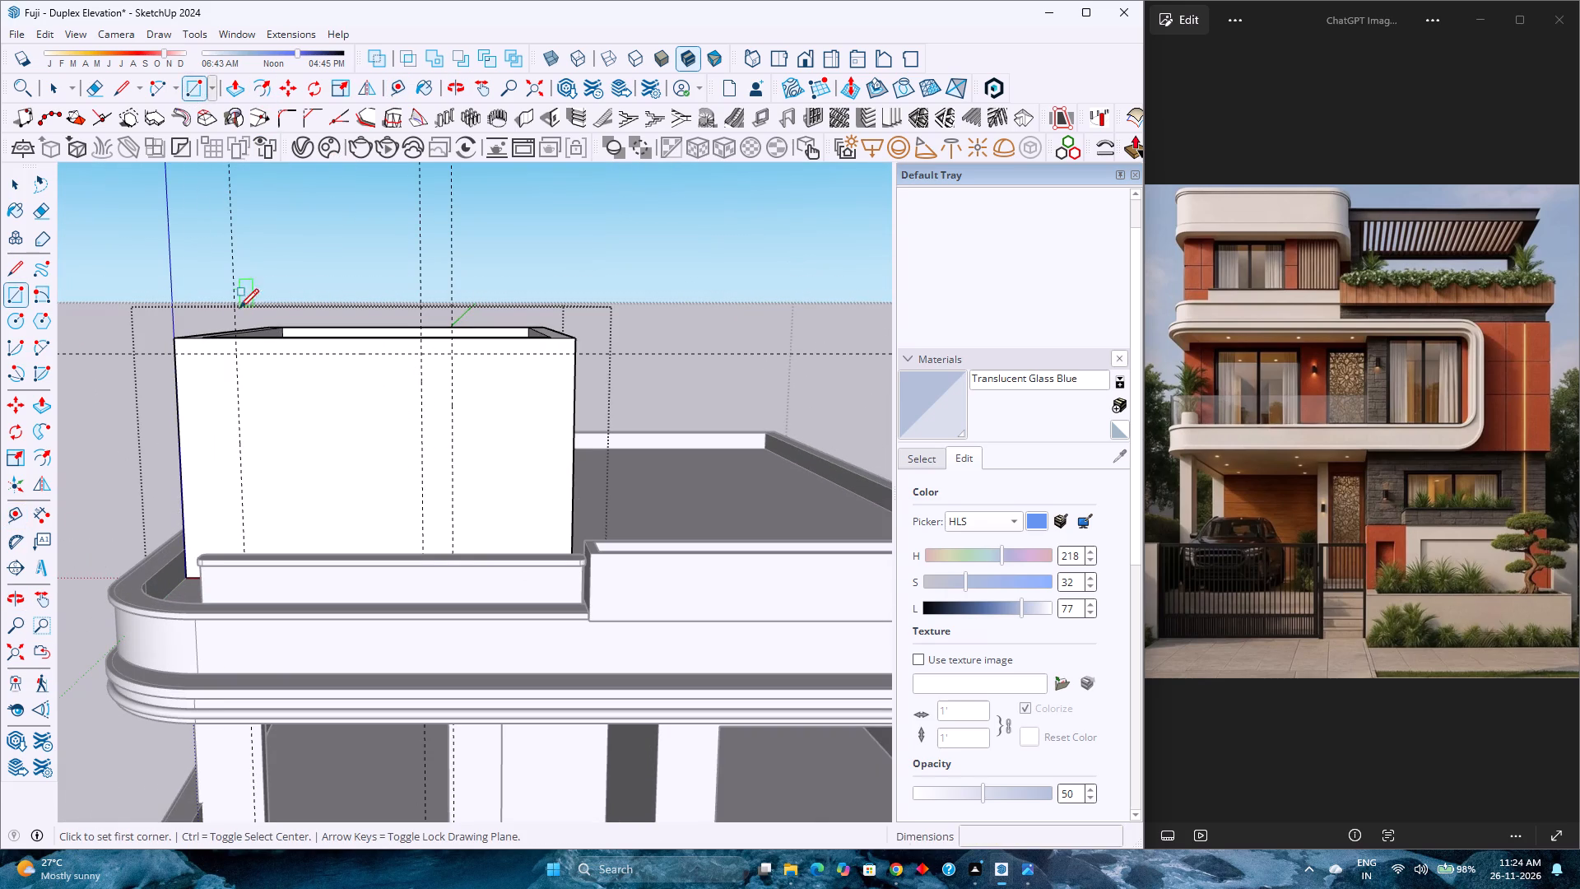
{"action": "left_click", "coordinate": [232, 352]}
{"action": "scroll", "coordinate": [368, 476], "scroll_direction": "down", "scroll_amount": 2}
{"action": "middle_click_drag", "start_coordinate": [368, 476], "coordinate": [407, 557]}
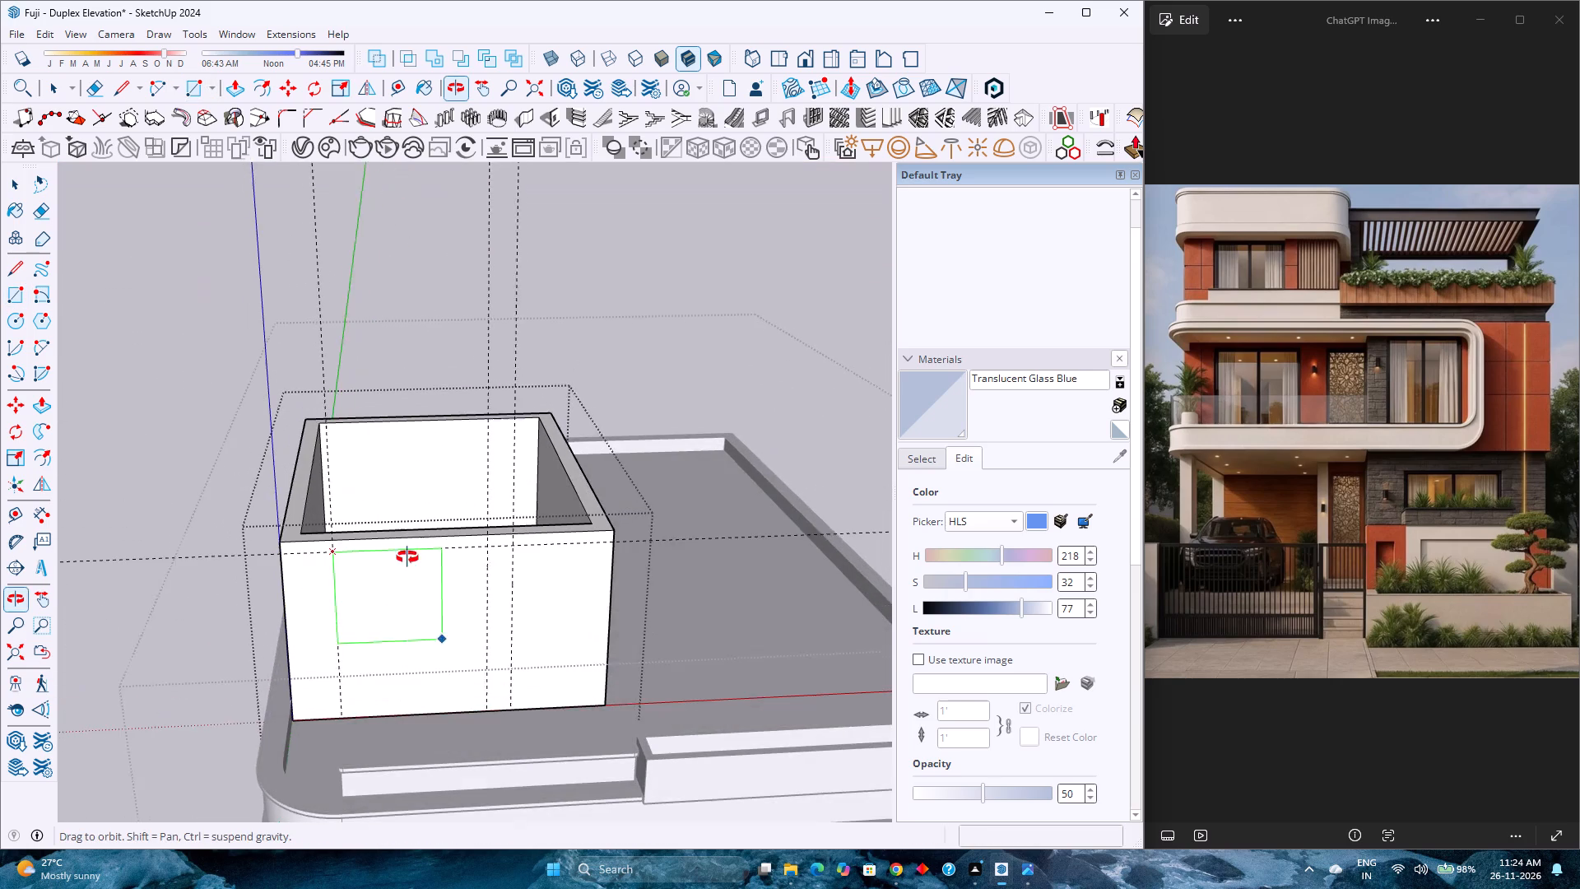
{"action": "middle_click_drag", "start_coordinate": [407, 557], "coordinate": [409, 557]}
{"action": "left_click", "coordinate": [493, 712]}
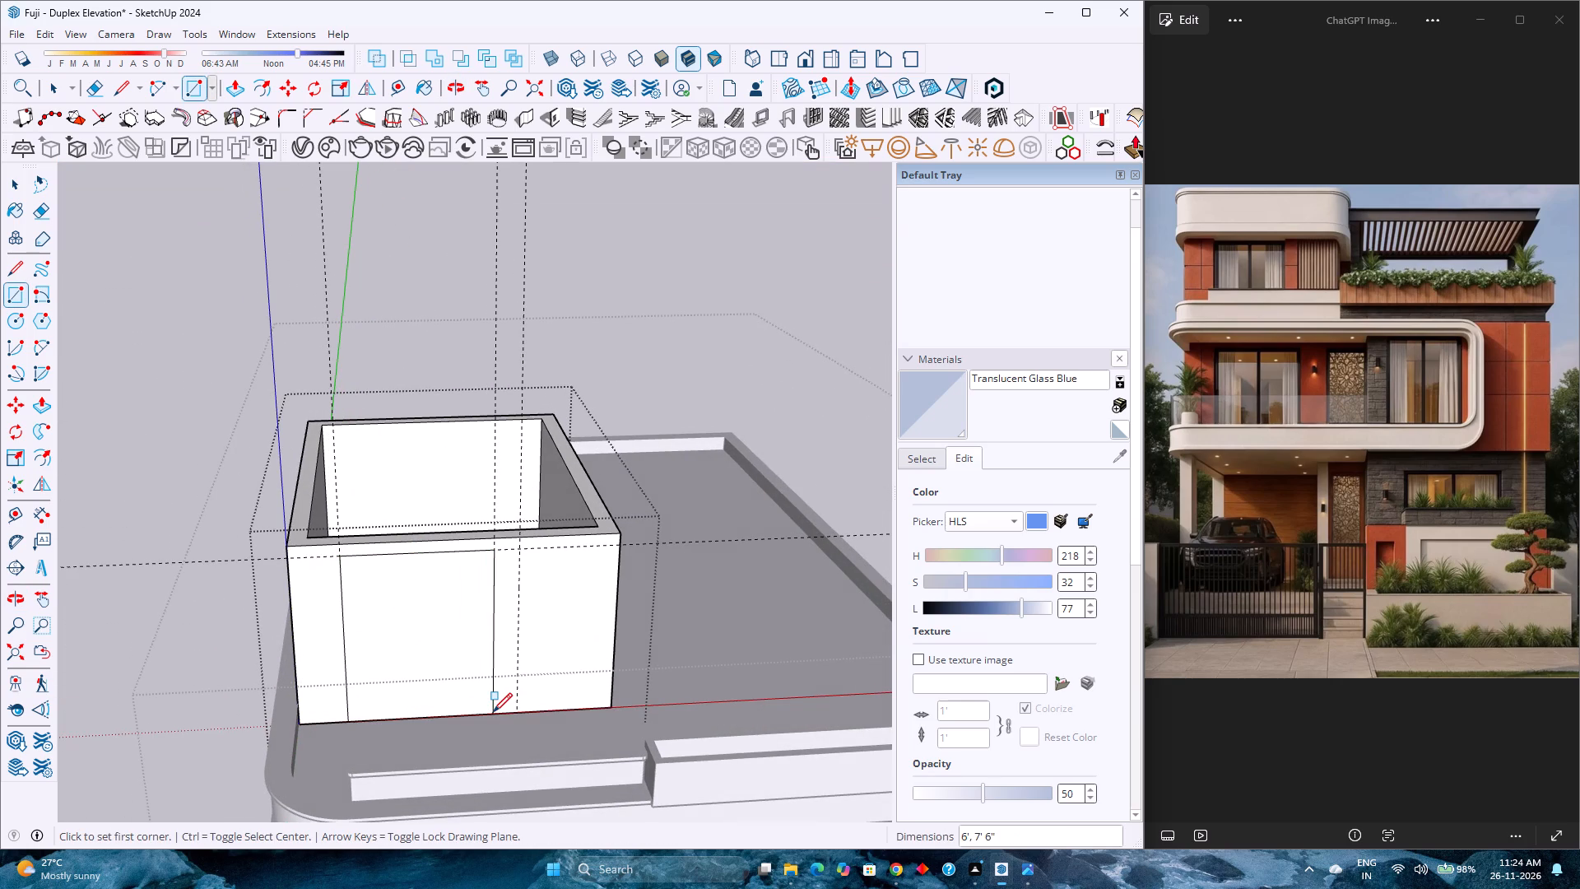
Push the 6' by 7'6" rectangle 9" through the front wall to cut the opening.
{"action": "key", "text": "p"}
{"action": "left_click", "coordinate": [430, 660]}
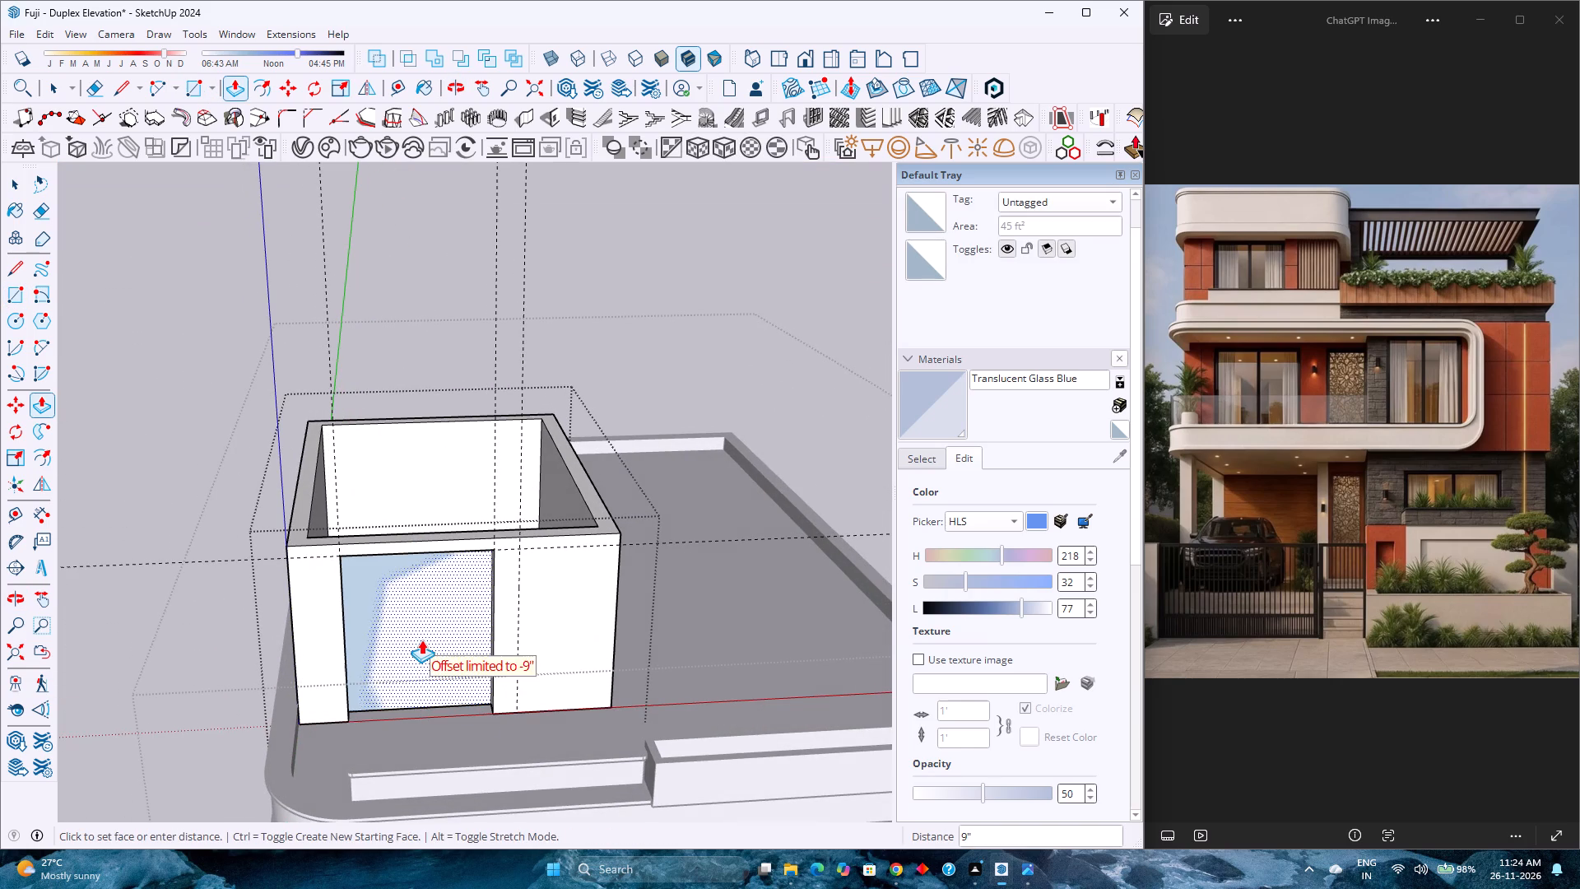
{"action": "left_click", "coordinate": [420, 636]}
{"action": "scroll", "coordinate": [420, 636], "scroll_direction": "down", "scroll_amount": 3}
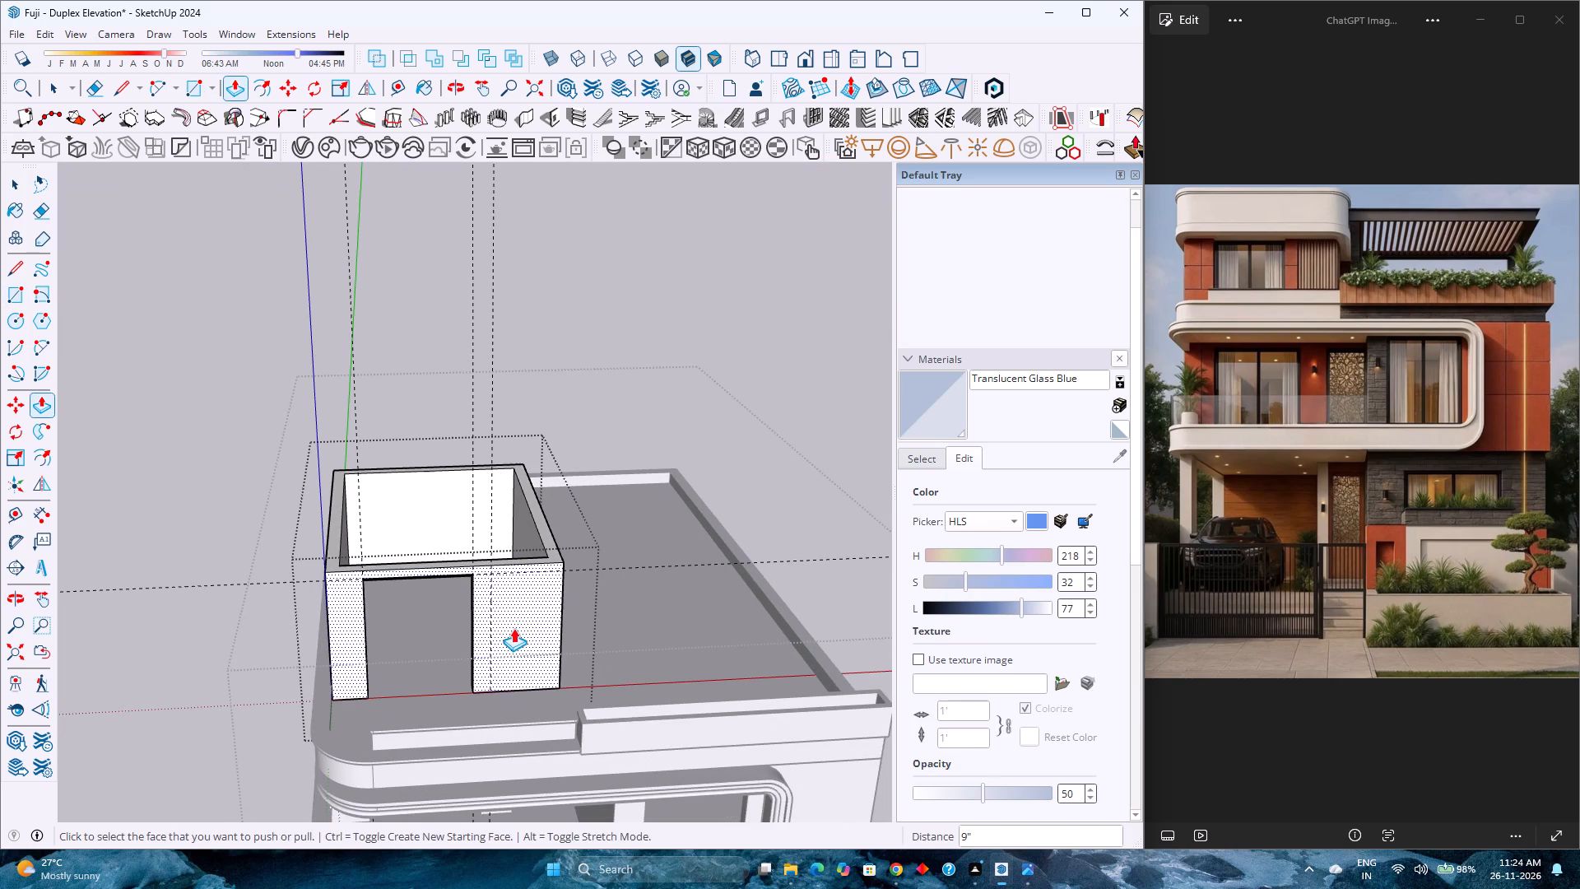
{"action": "key", "text": "space"}
Draw a 4' by 7'6" rectangle on the front wall from the third vertical guide's crossing with the horizontal guide to the wall's lower right corner.
{"action": "scroll", "coordinate": [515, 628], "scroll_direction": "up", "scroll_amount": 6}
{"action": "middle_click_drag", "start_coordinate": [522, 631], "coordinate": [450, 556], "text": "shift"}
{"action": "middle_click", "coordinate": [450, 556], "text": "shift"}
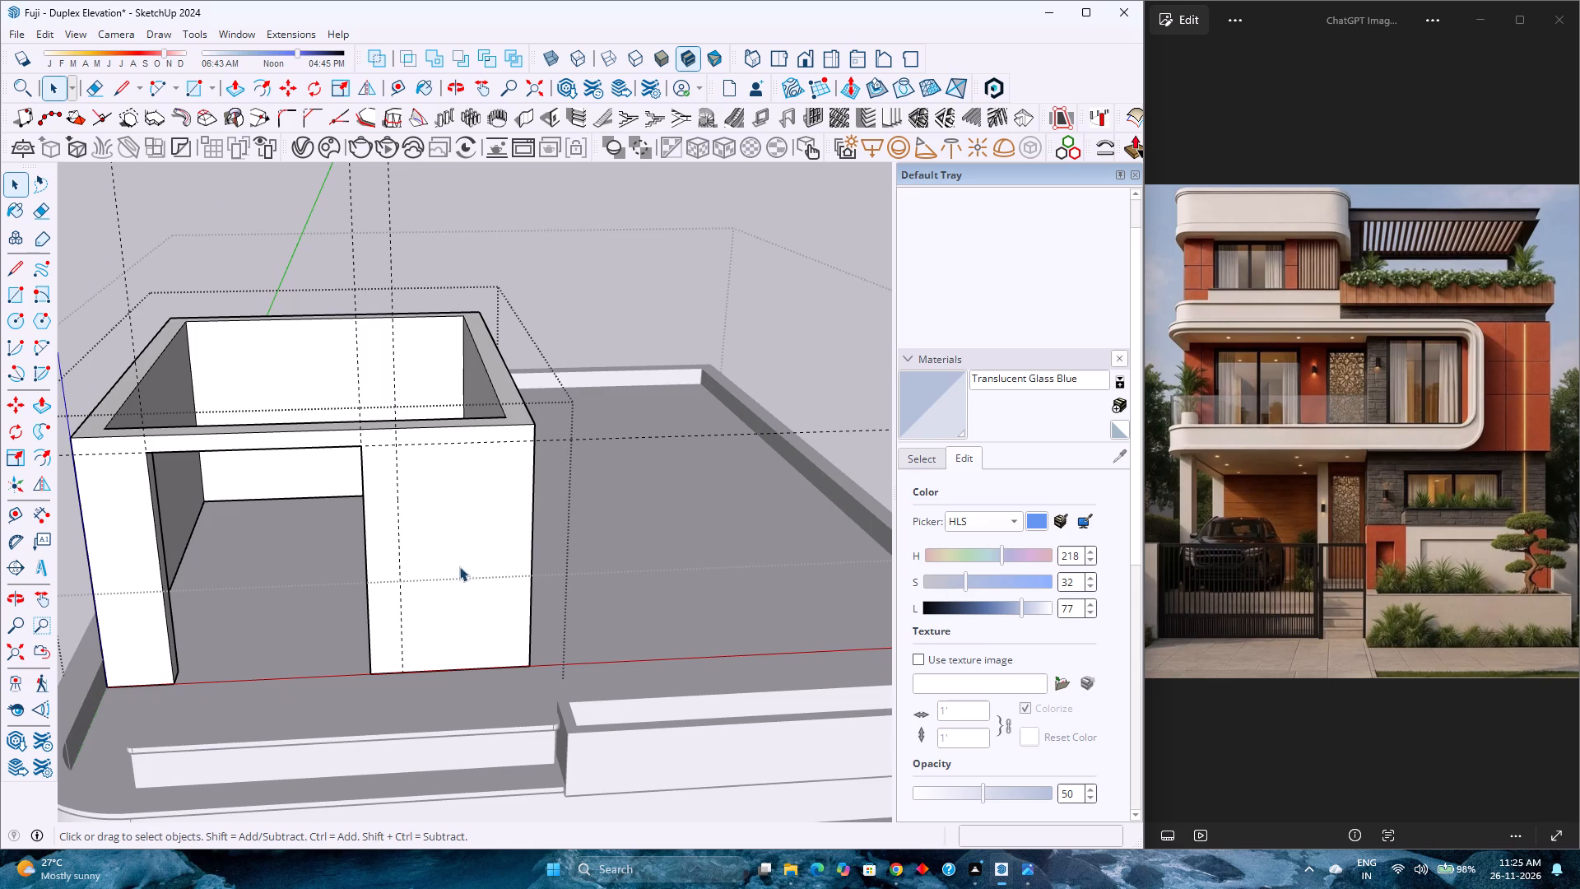
{"action": "key", "text": "r"}
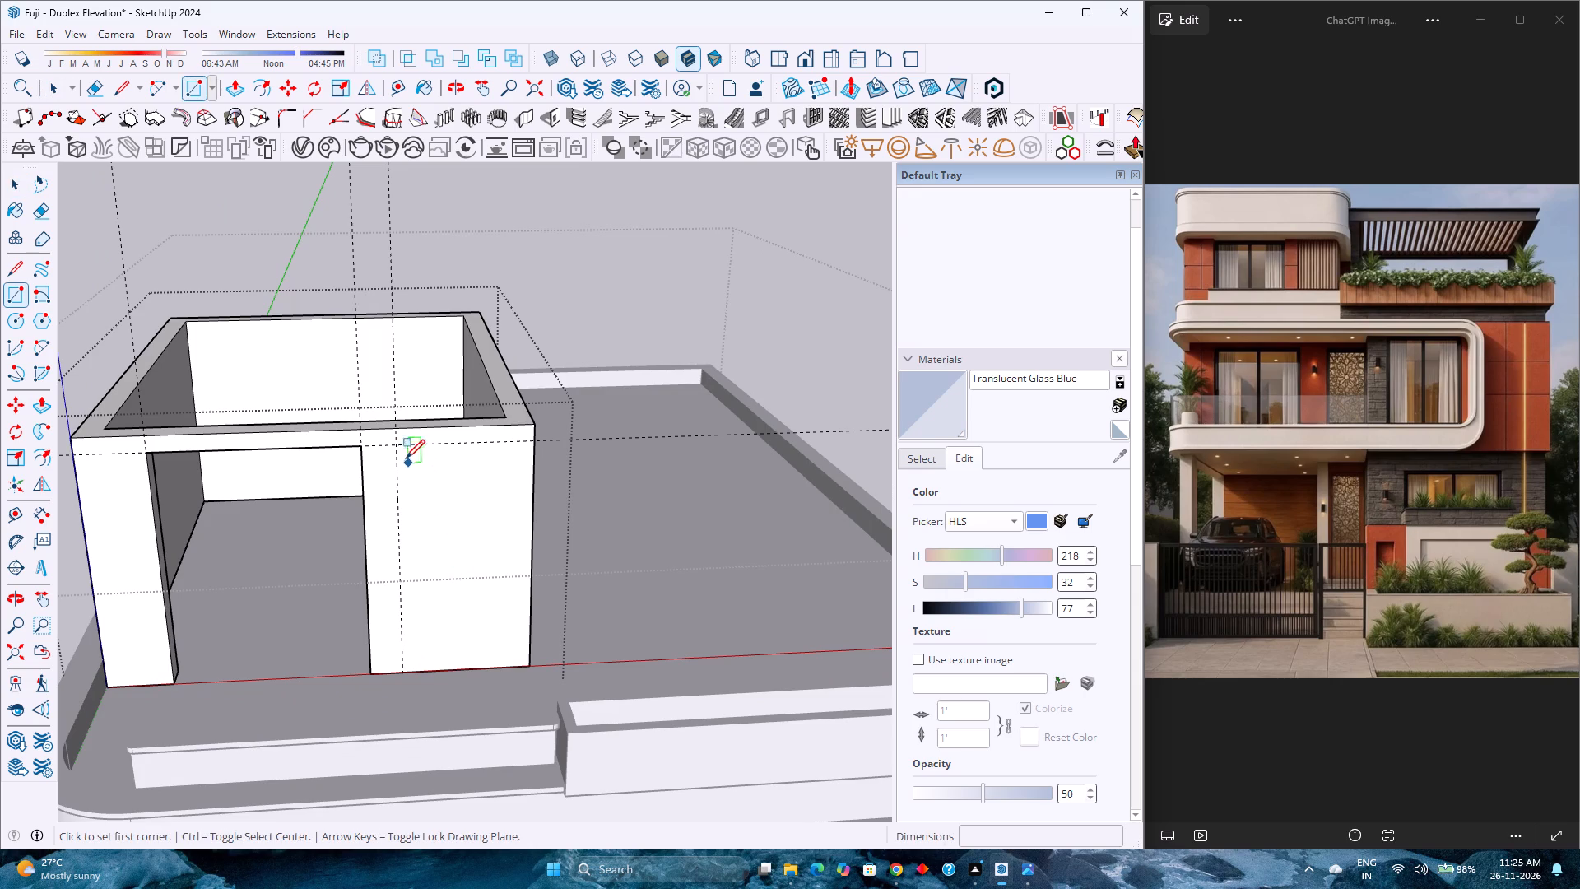
{"action": "left_click", "coordinate": [398, 444]}
{"action": "left_click", "coordinate": [533, 665]}
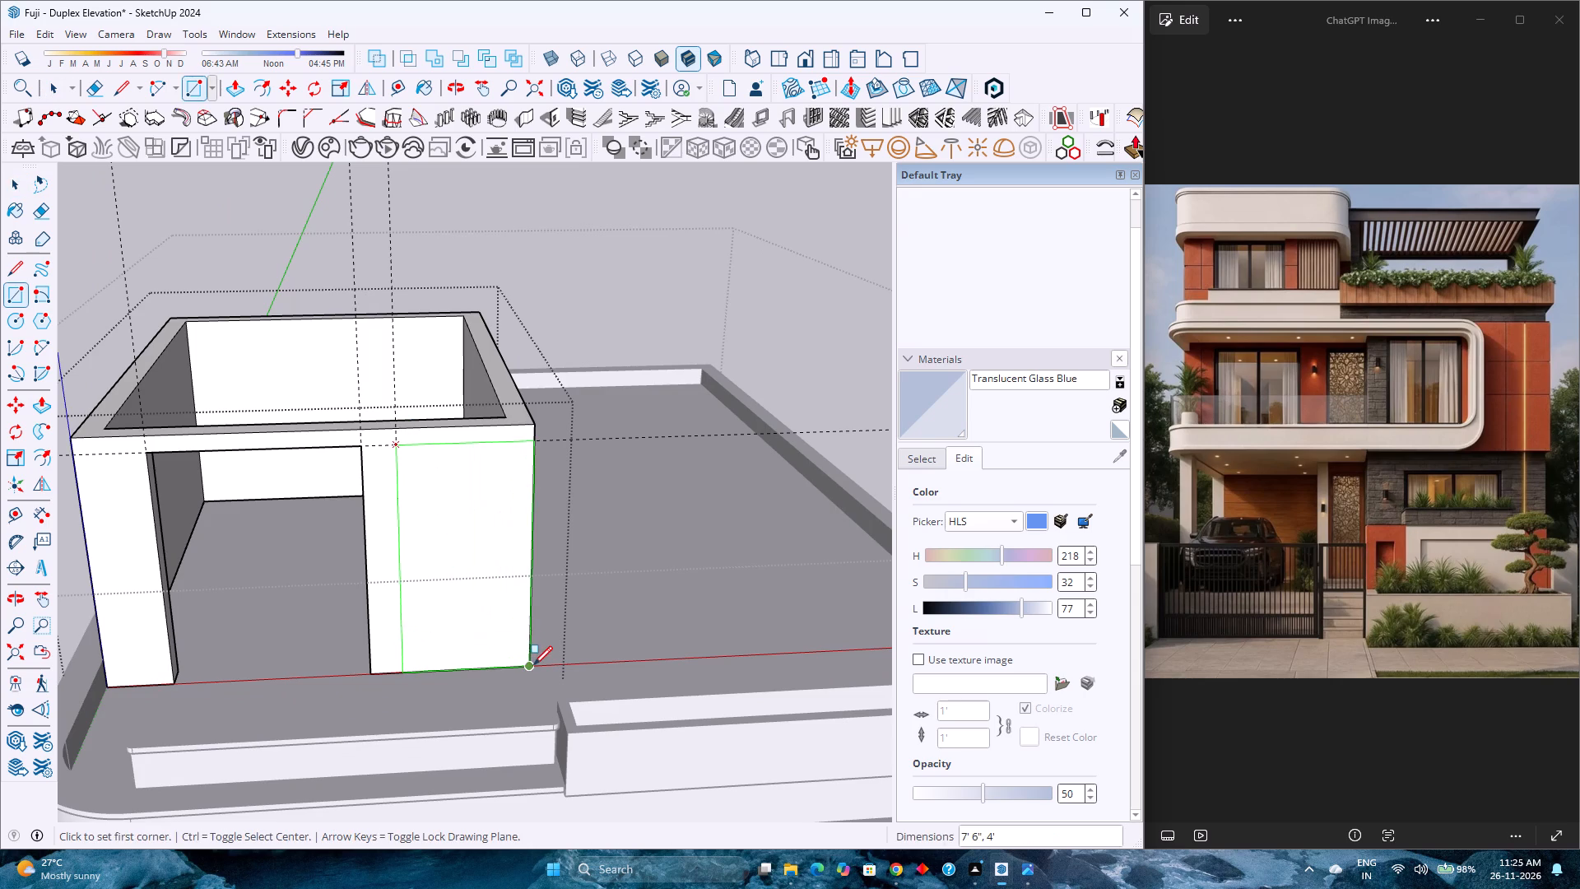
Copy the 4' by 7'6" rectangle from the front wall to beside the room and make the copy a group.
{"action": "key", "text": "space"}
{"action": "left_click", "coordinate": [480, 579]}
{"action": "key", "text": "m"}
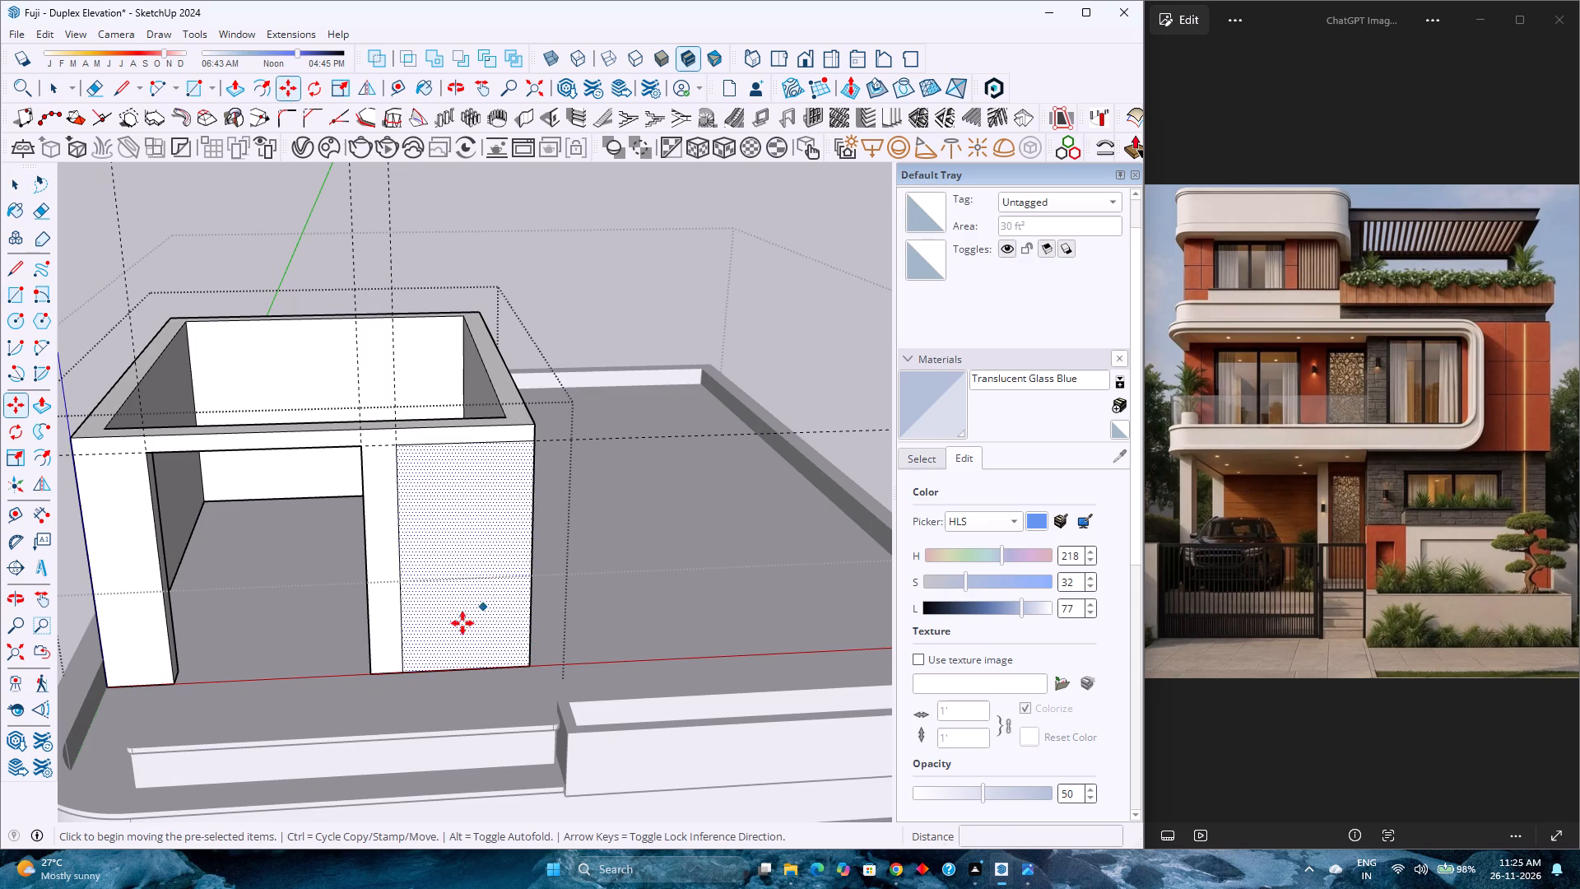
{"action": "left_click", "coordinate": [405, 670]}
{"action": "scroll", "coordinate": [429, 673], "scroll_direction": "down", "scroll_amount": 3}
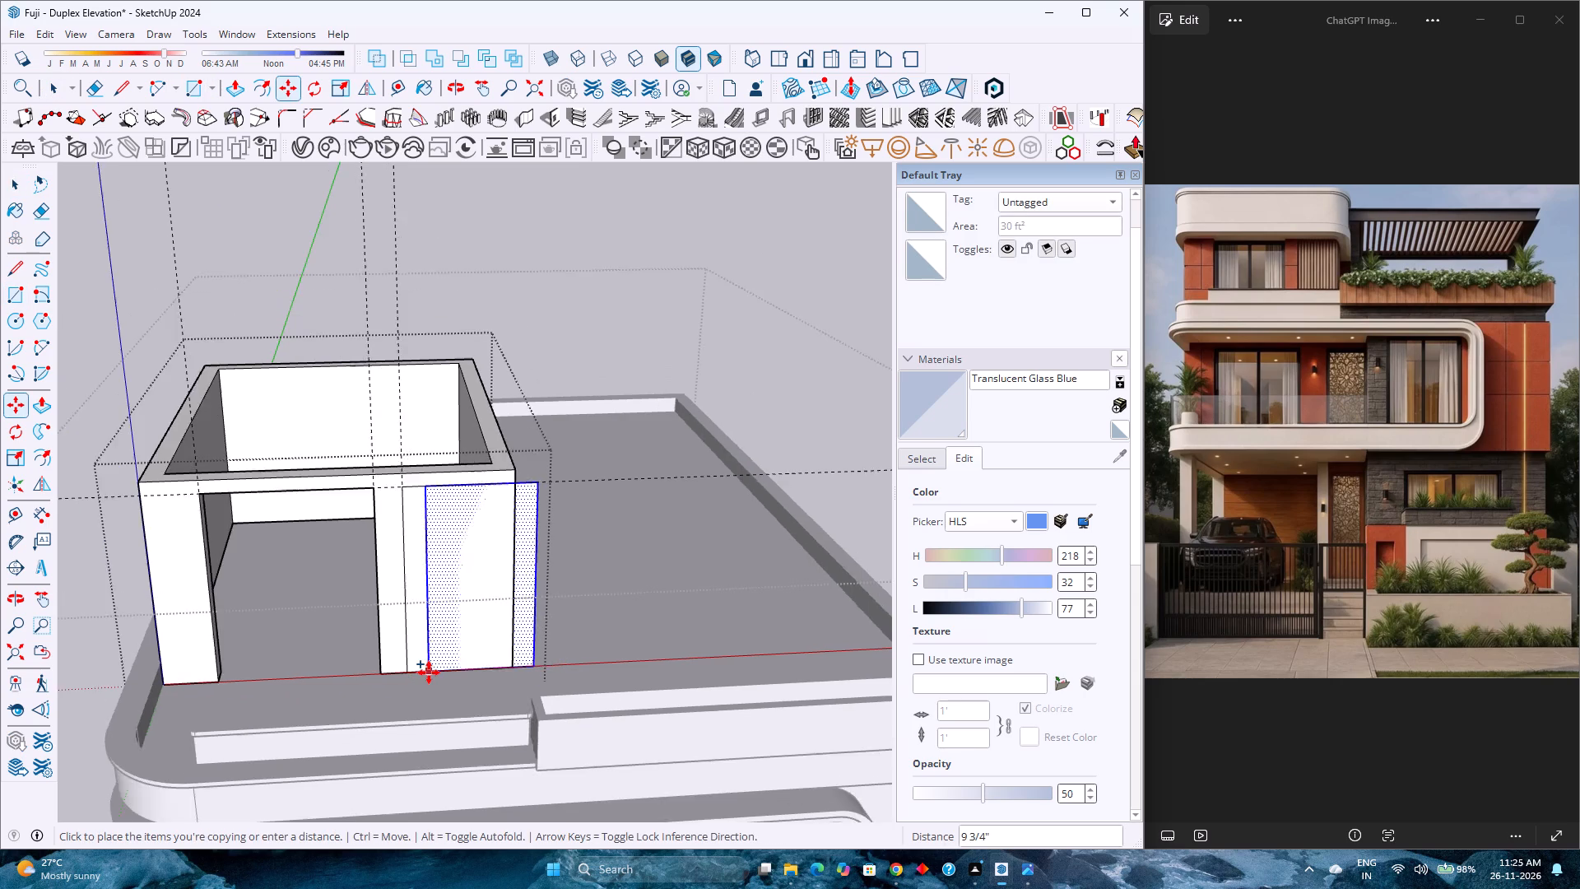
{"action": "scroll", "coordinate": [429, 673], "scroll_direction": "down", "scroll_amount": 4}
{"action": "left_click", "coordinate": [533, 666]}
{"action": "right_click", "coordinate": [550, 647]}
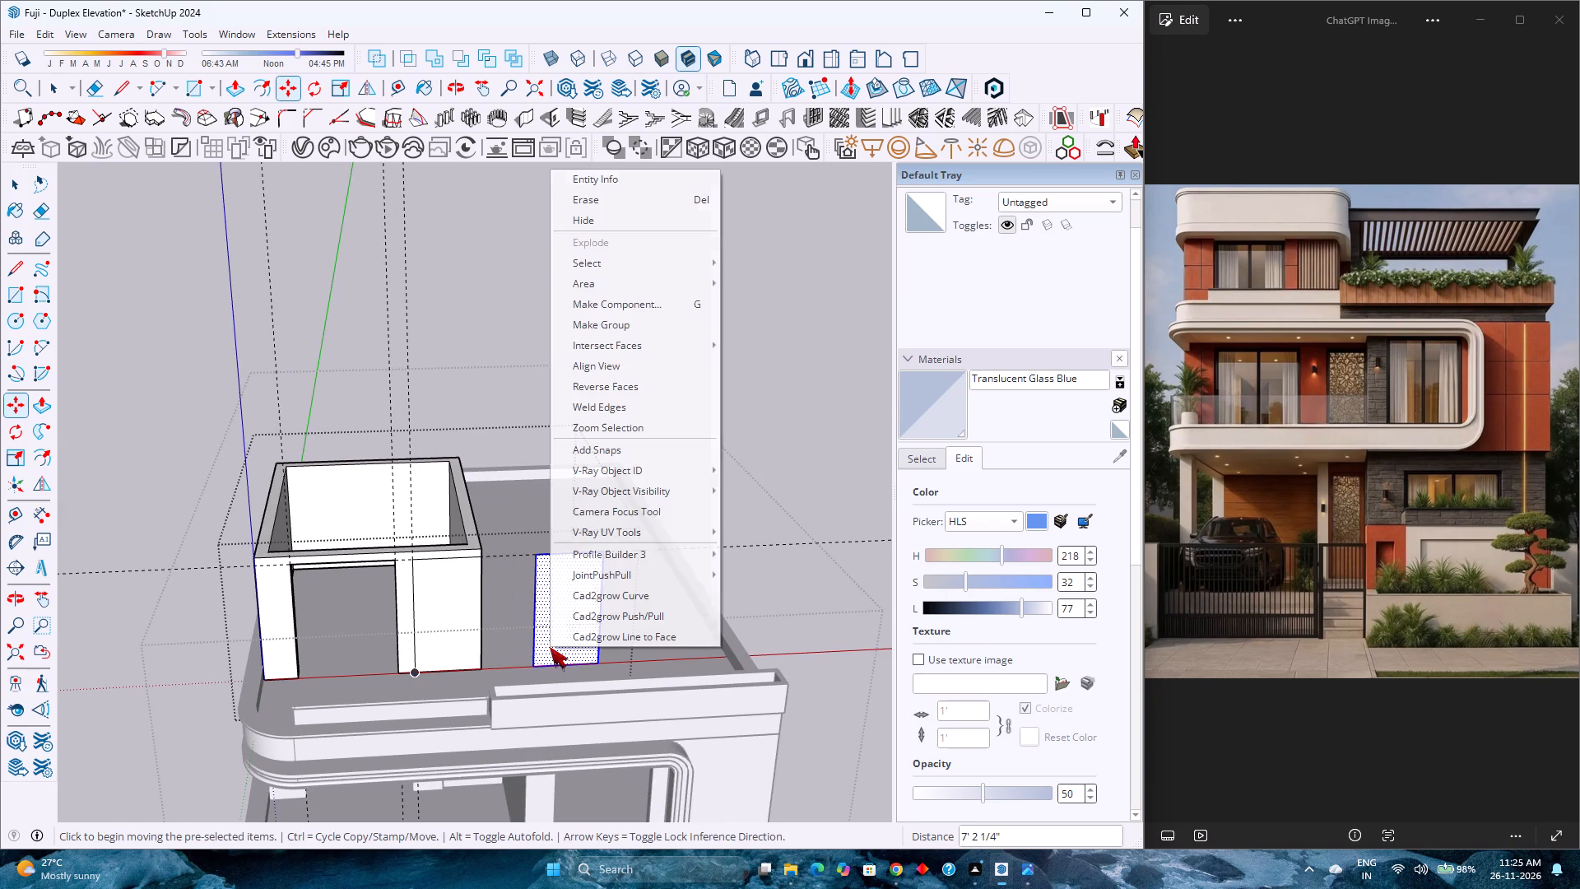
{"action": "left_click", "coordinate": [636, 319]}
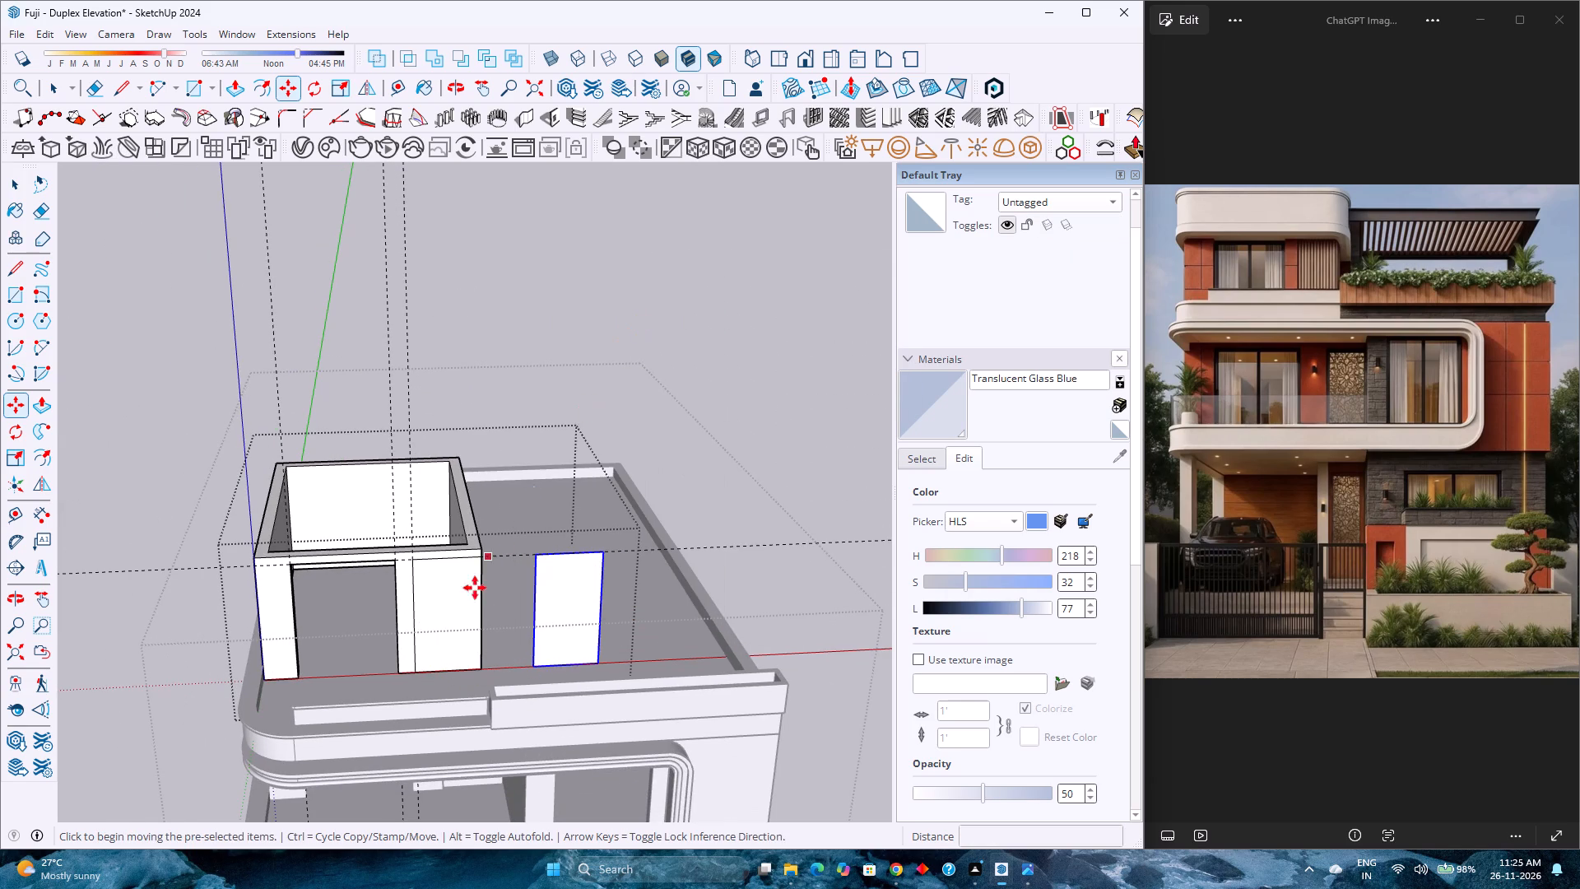
Push the 4' by 7'6" rectangle 1" into the front wall to recess it.
{"action": "scroll", "coordinate": [444, 608], "scroll_direction": "up", "scroll_amount": 3}
{"action": "key", "text": "p"}
{"action": "left_click", "coordinate": [450, 593]}
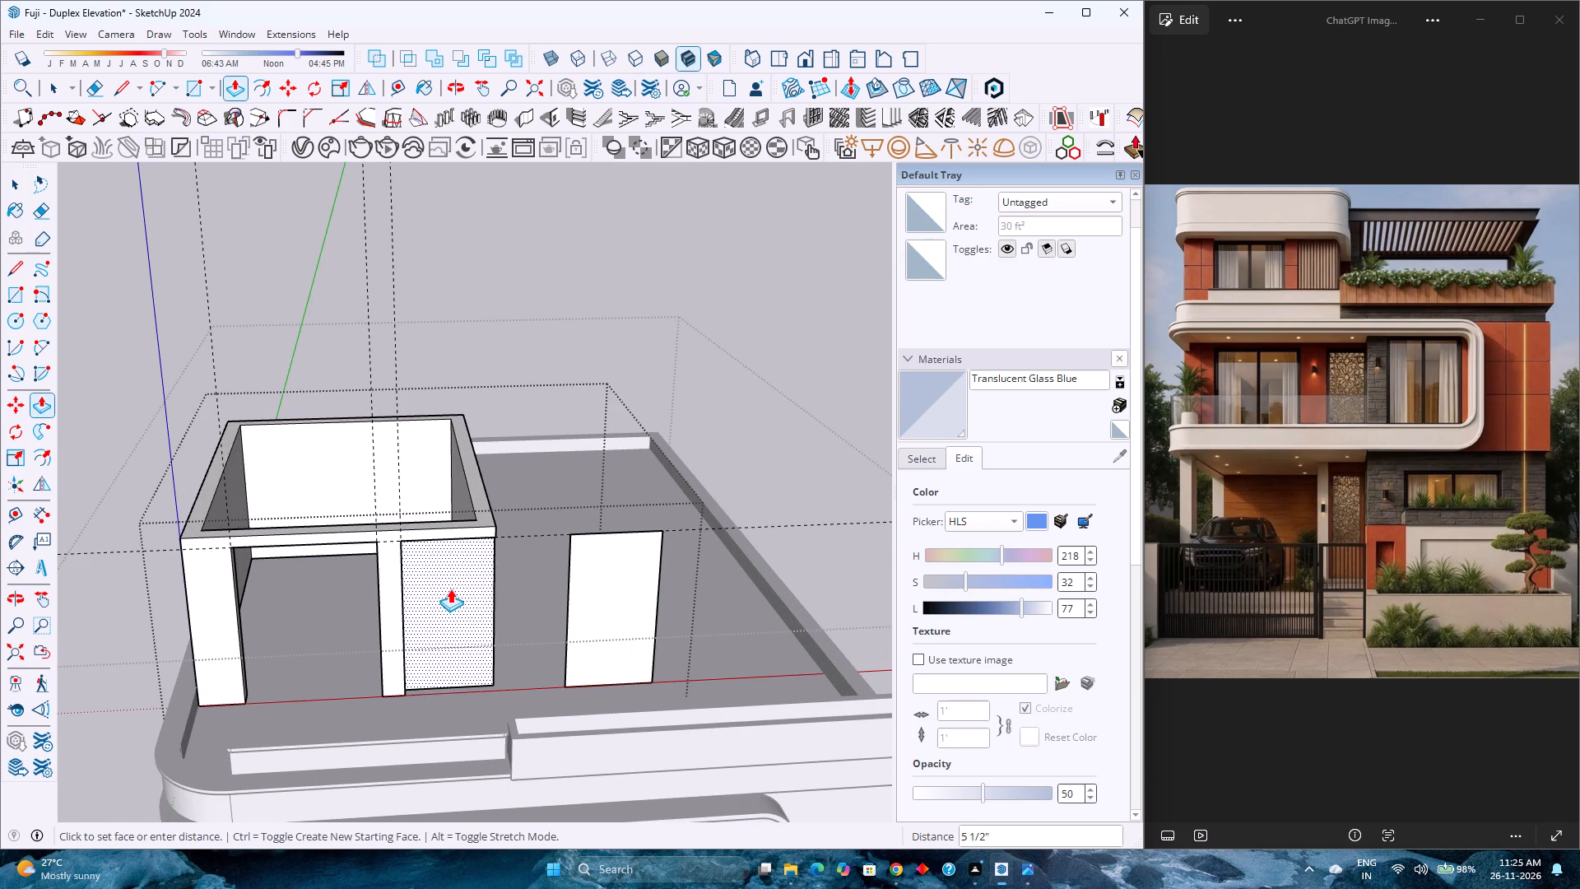
{"action": "key", "text": "1"}
{"action": "key", "text": "Return"}
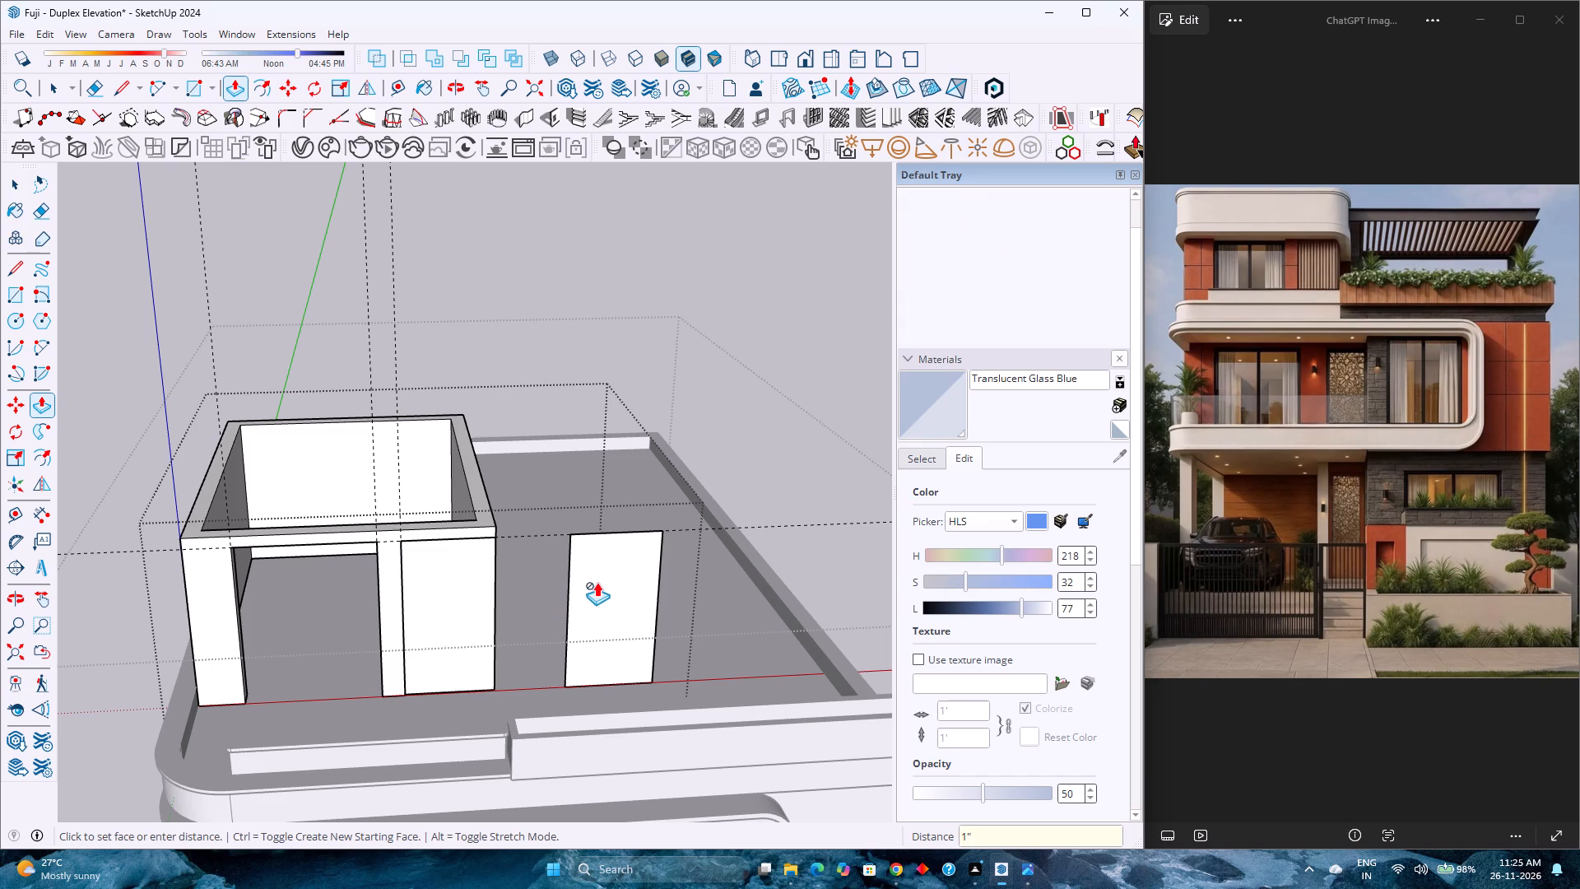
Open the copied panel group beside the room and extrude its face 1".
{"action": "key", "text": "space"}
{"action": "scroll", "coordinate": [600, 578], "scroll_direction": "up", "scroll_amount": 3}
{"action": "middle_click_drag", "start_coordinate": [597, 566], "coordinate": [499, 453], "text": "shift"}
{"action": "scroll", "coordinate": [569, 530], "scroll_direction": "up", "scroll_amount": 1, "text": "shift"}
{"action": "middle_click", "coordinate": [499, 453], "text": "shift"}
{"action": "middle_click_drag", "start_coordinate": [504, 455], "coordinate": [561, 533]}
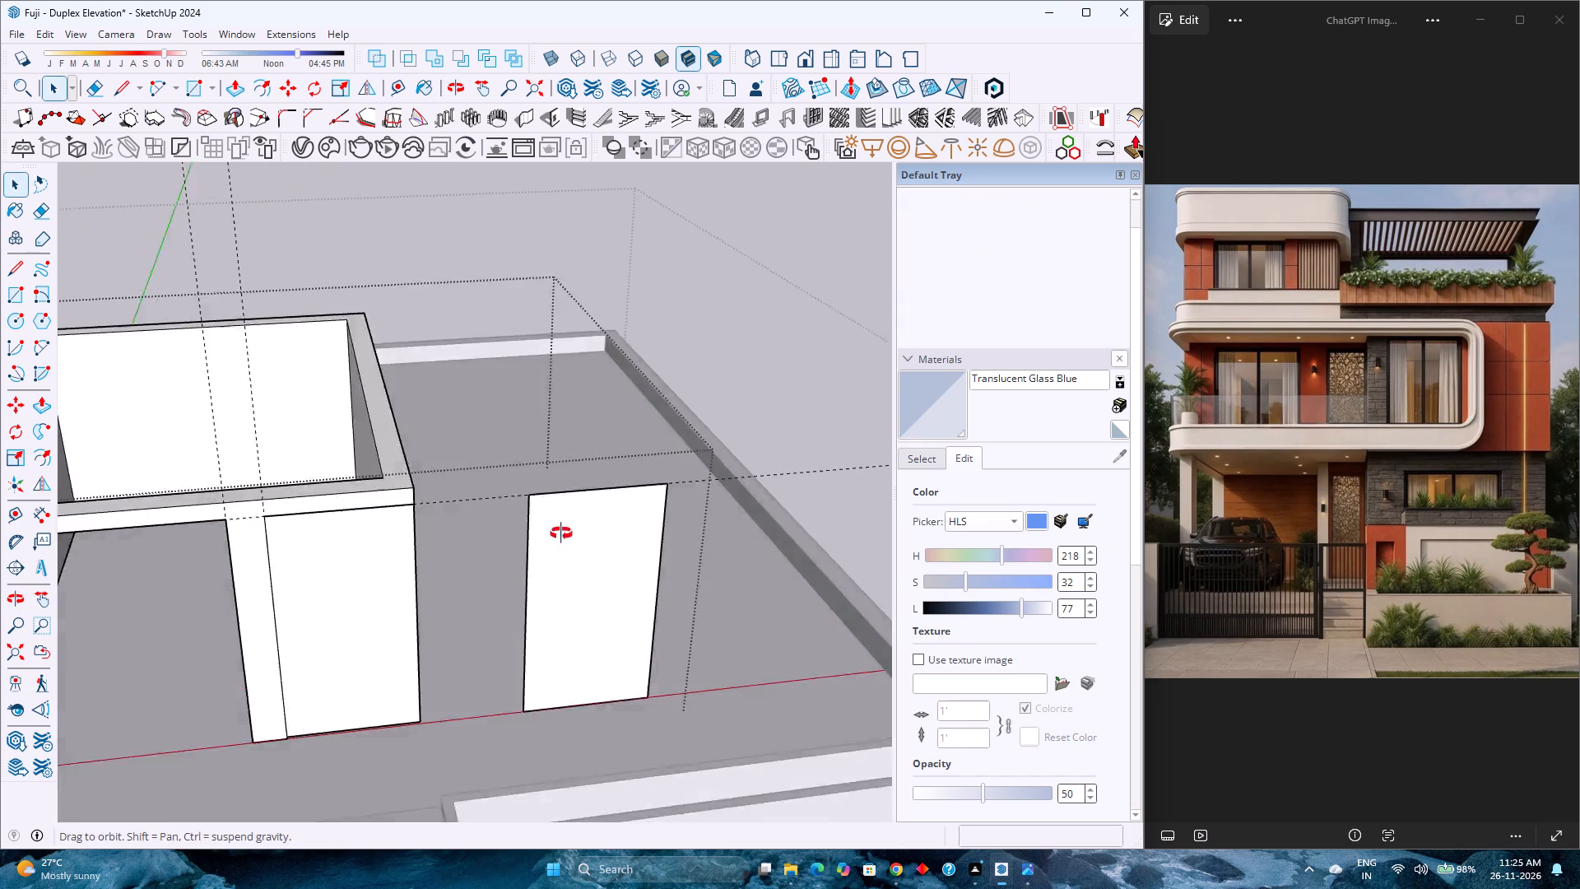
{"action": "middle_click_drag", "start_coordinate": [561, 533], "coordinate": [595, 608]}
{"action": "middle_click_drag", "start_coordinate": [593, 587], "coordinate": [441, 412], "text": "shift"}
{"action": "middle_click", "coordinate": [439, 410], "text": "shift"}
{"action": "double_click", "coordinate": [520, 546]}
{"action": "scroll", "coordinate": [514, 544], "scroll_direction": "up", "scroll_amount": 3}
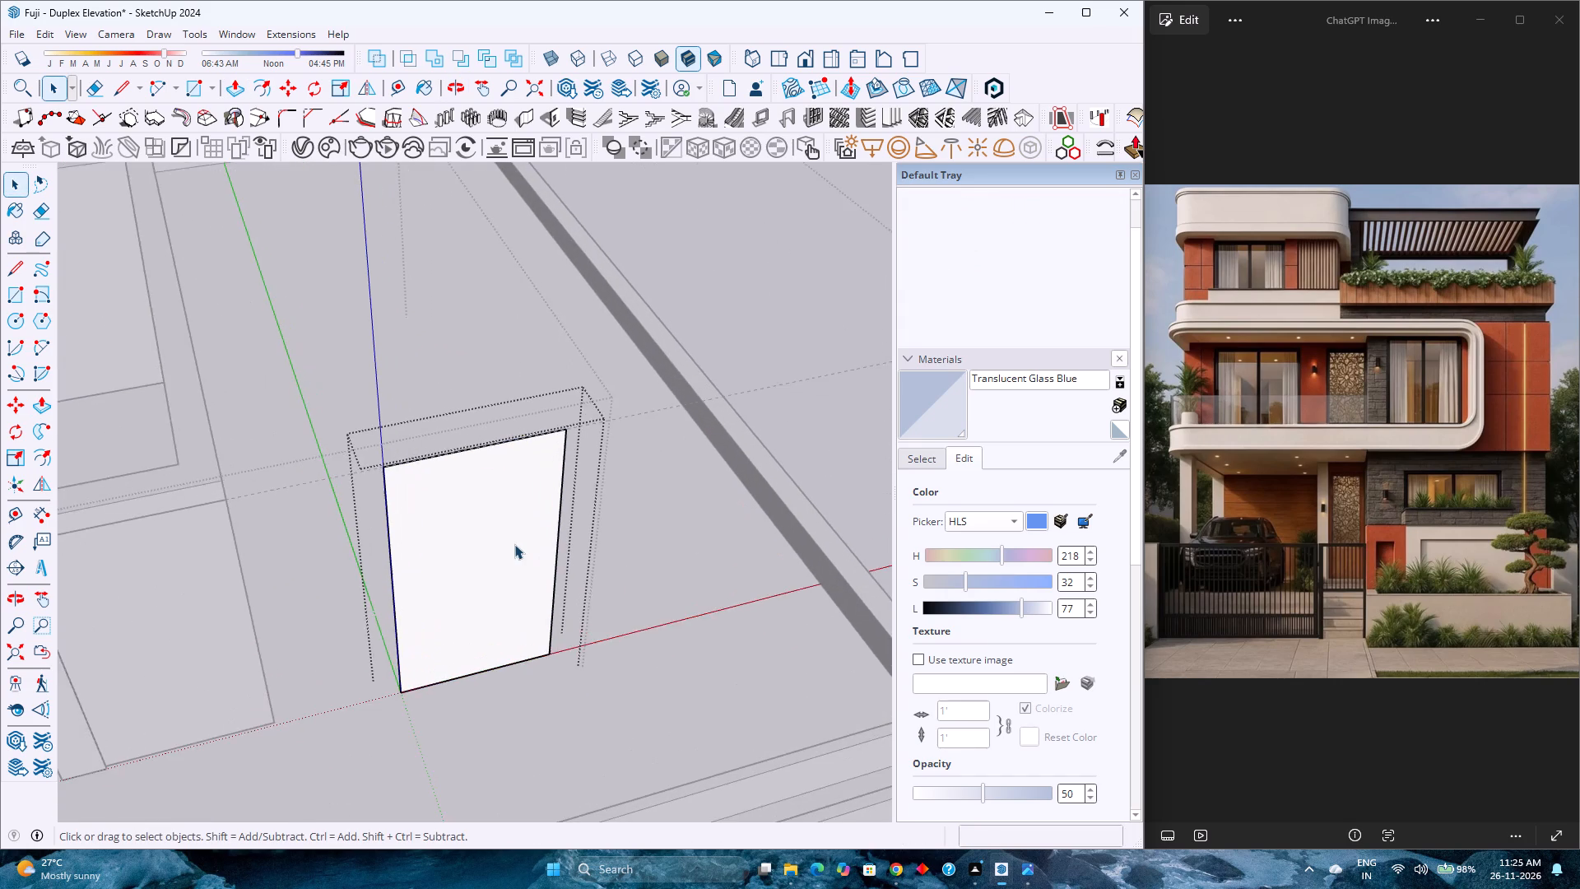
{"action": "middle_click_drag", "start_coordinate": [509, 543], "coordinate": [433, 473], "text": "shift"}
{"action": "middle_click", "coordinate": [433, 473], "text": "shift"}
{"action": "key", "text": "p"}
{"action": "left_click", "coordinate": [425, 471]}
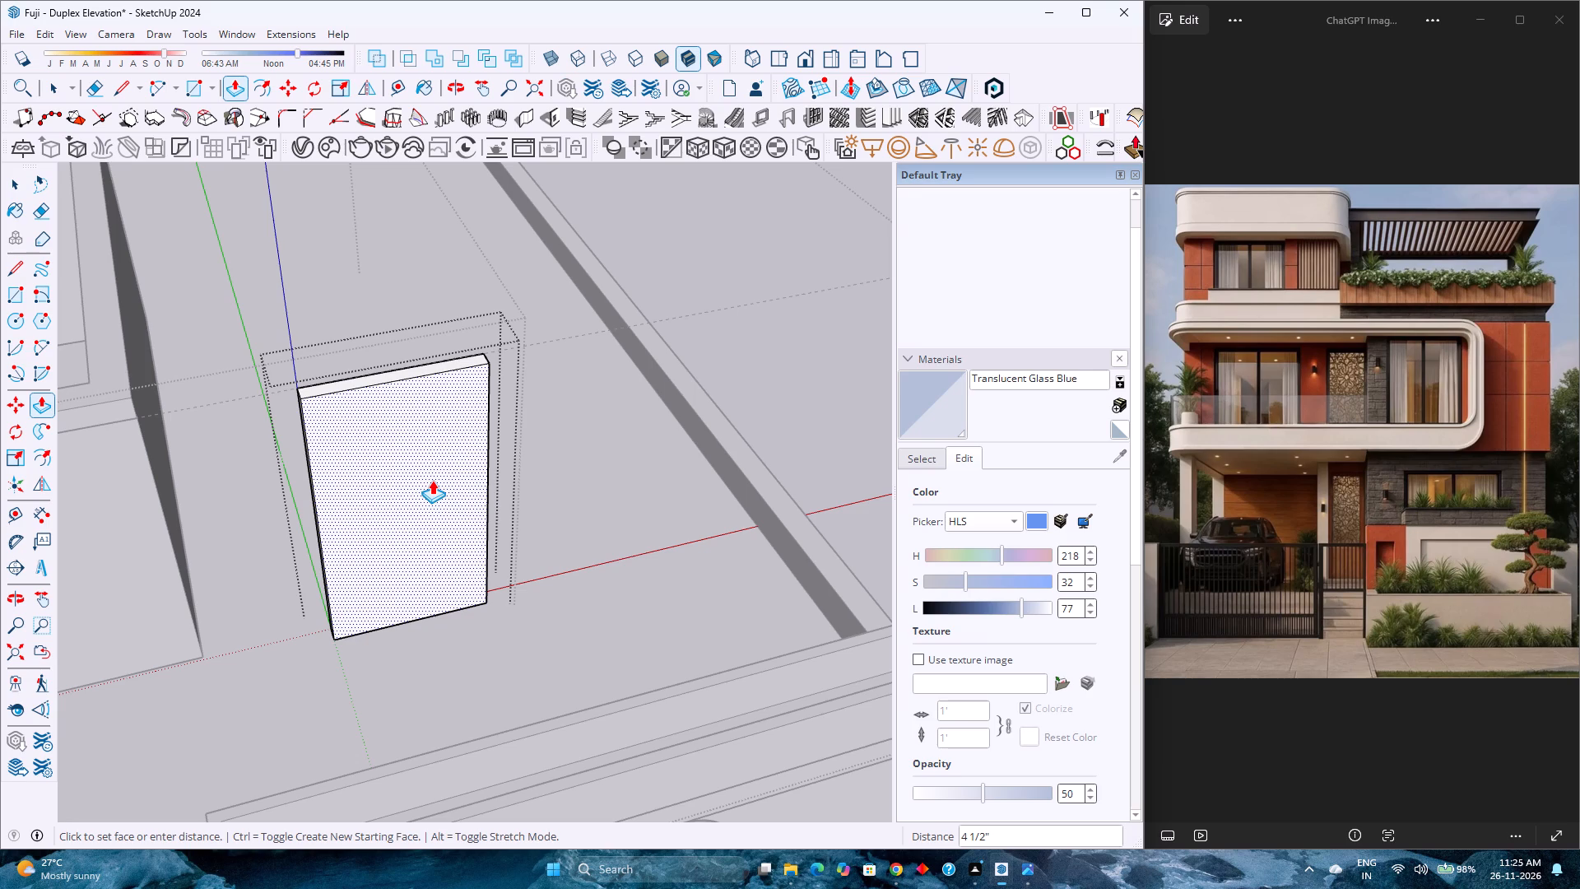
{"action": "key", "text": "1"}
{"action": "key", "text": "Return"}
Inspect the copied panel's top edge, sides and thickness with the Tape Measure.
{"action": "scroll", "coordinate": [435, 431], "scroll_direction": "up", "scroll_amount": 1}
{"action": "middle_click_drag", "start_coordinate": [439, 430], "coordinate": [582, 628]}
{"action": "middle_click", "coordinate": [583, 629]}
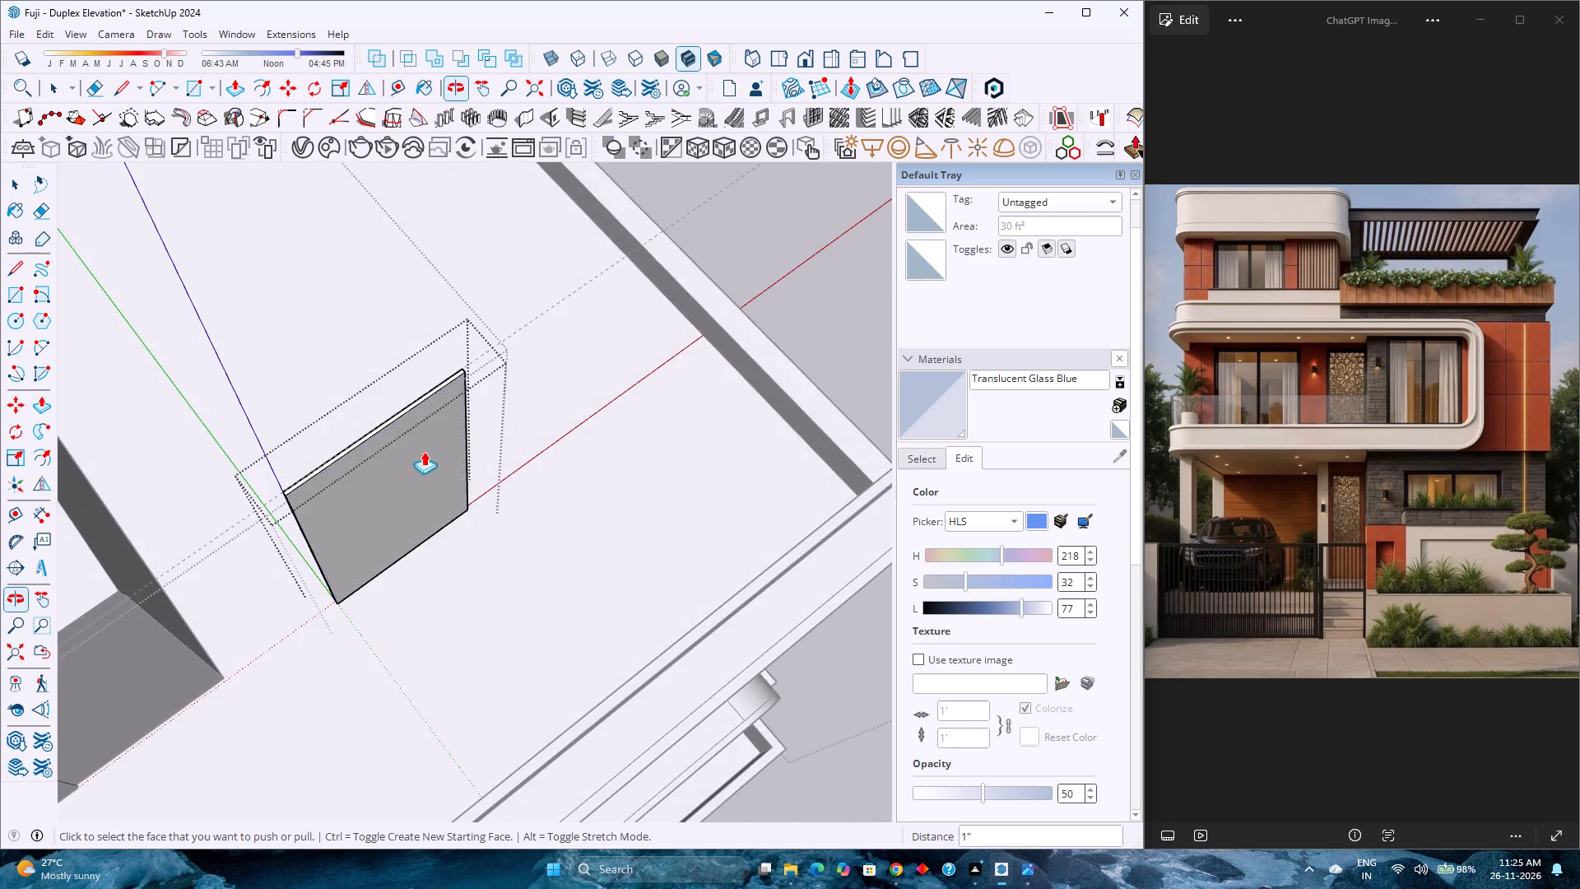
{"action": "scroll", "coordinate": [370, 413], "scroll_direction": "up", "scroll_amount": 4}
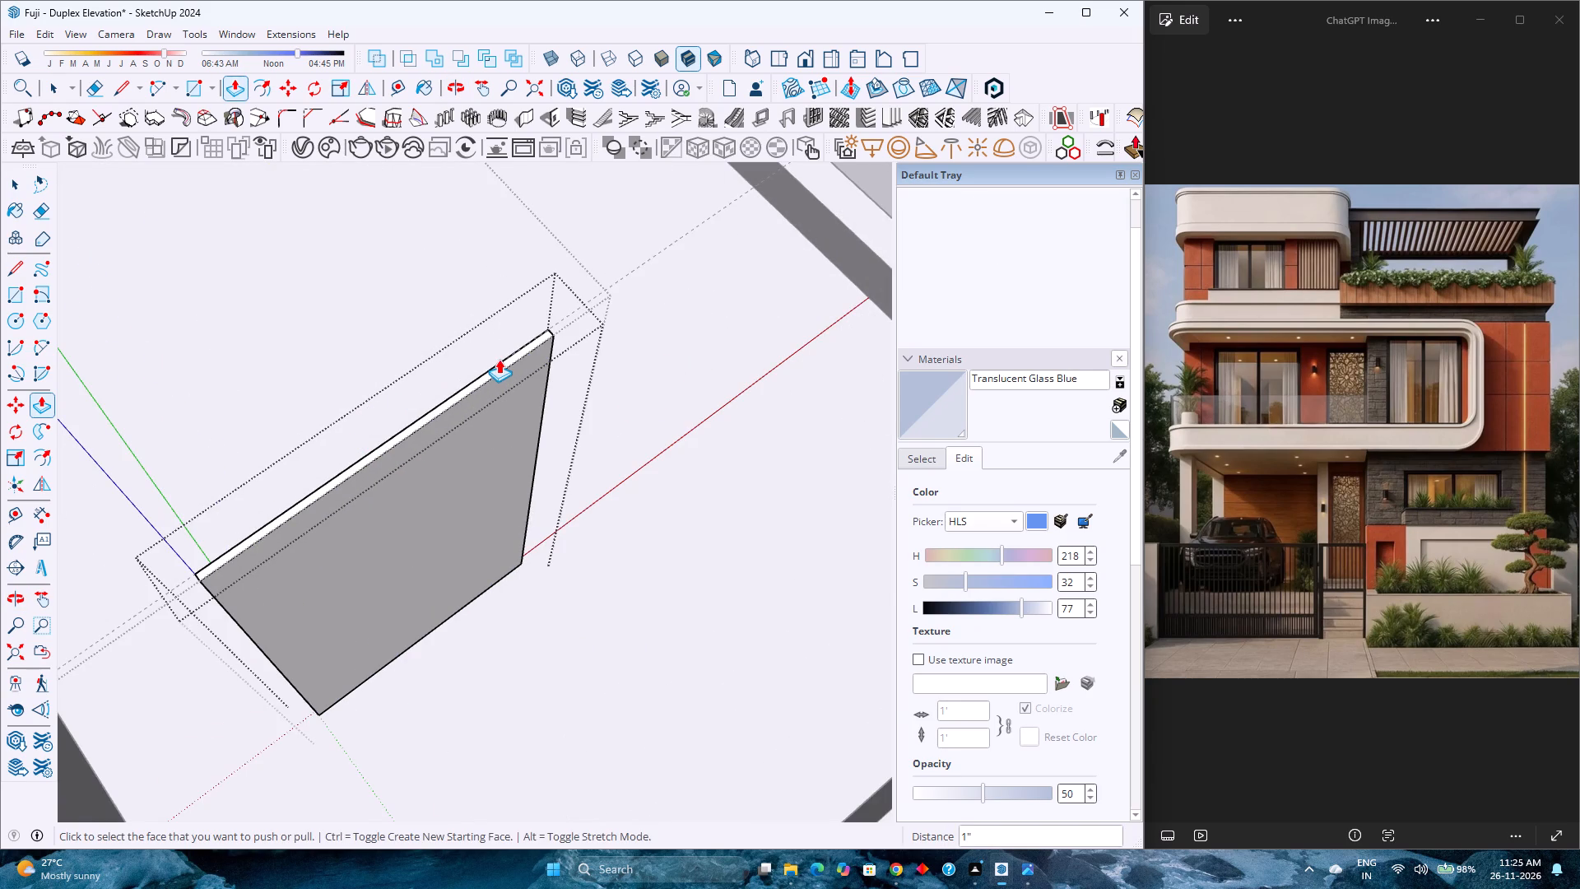
{"action": "scroll", "coordinate": [499, 358], "scroll_direction": "up", "scroll_amount": 4}
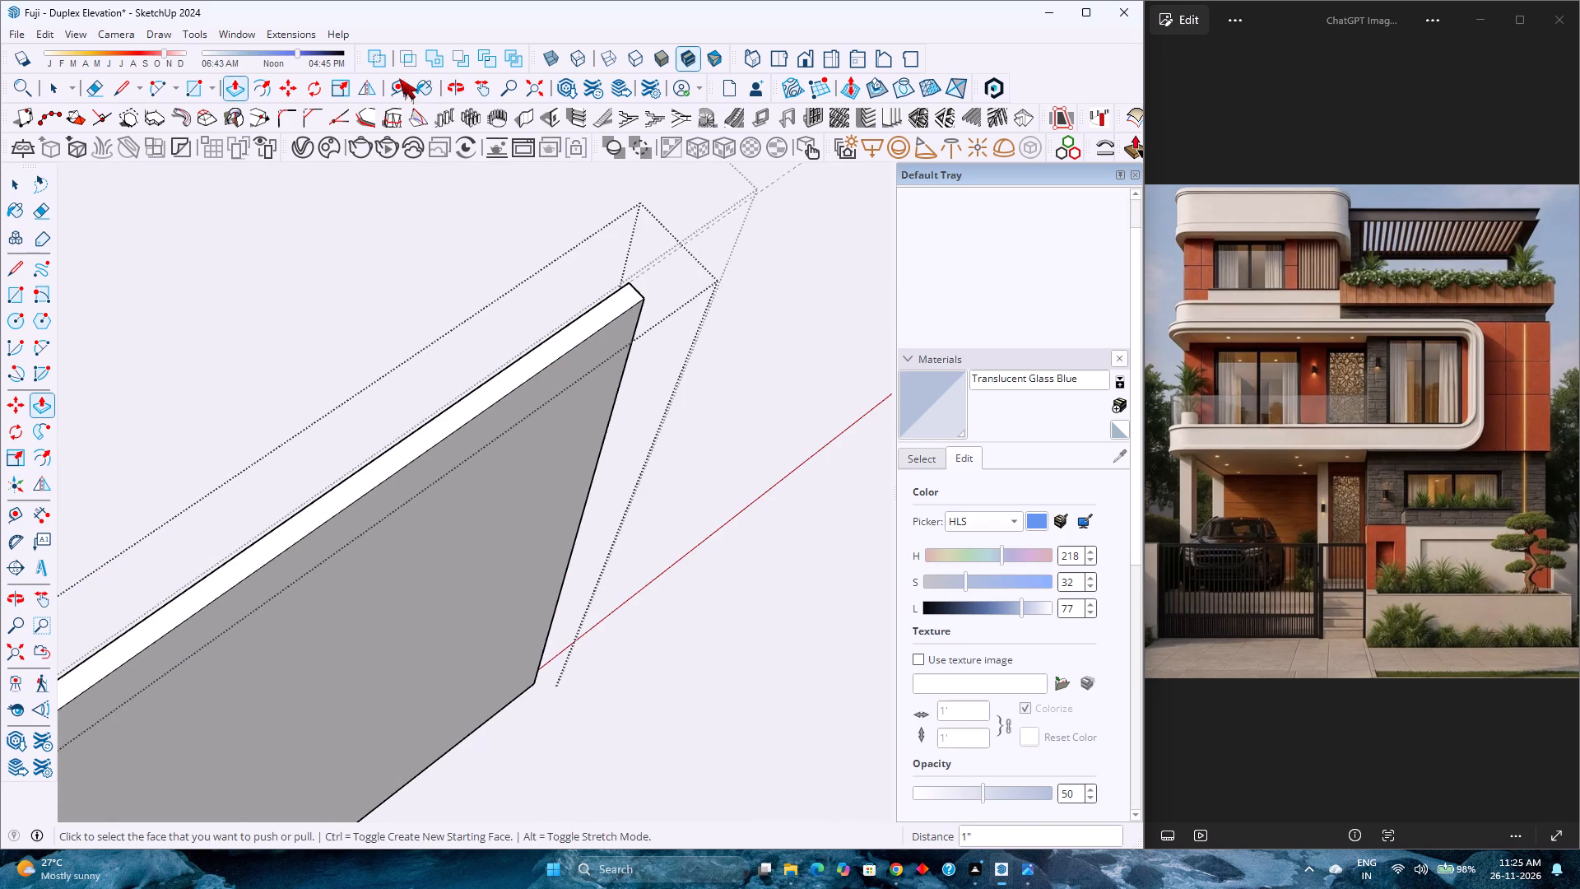
{"action": "left_click", "coordinate": [399, 83]}
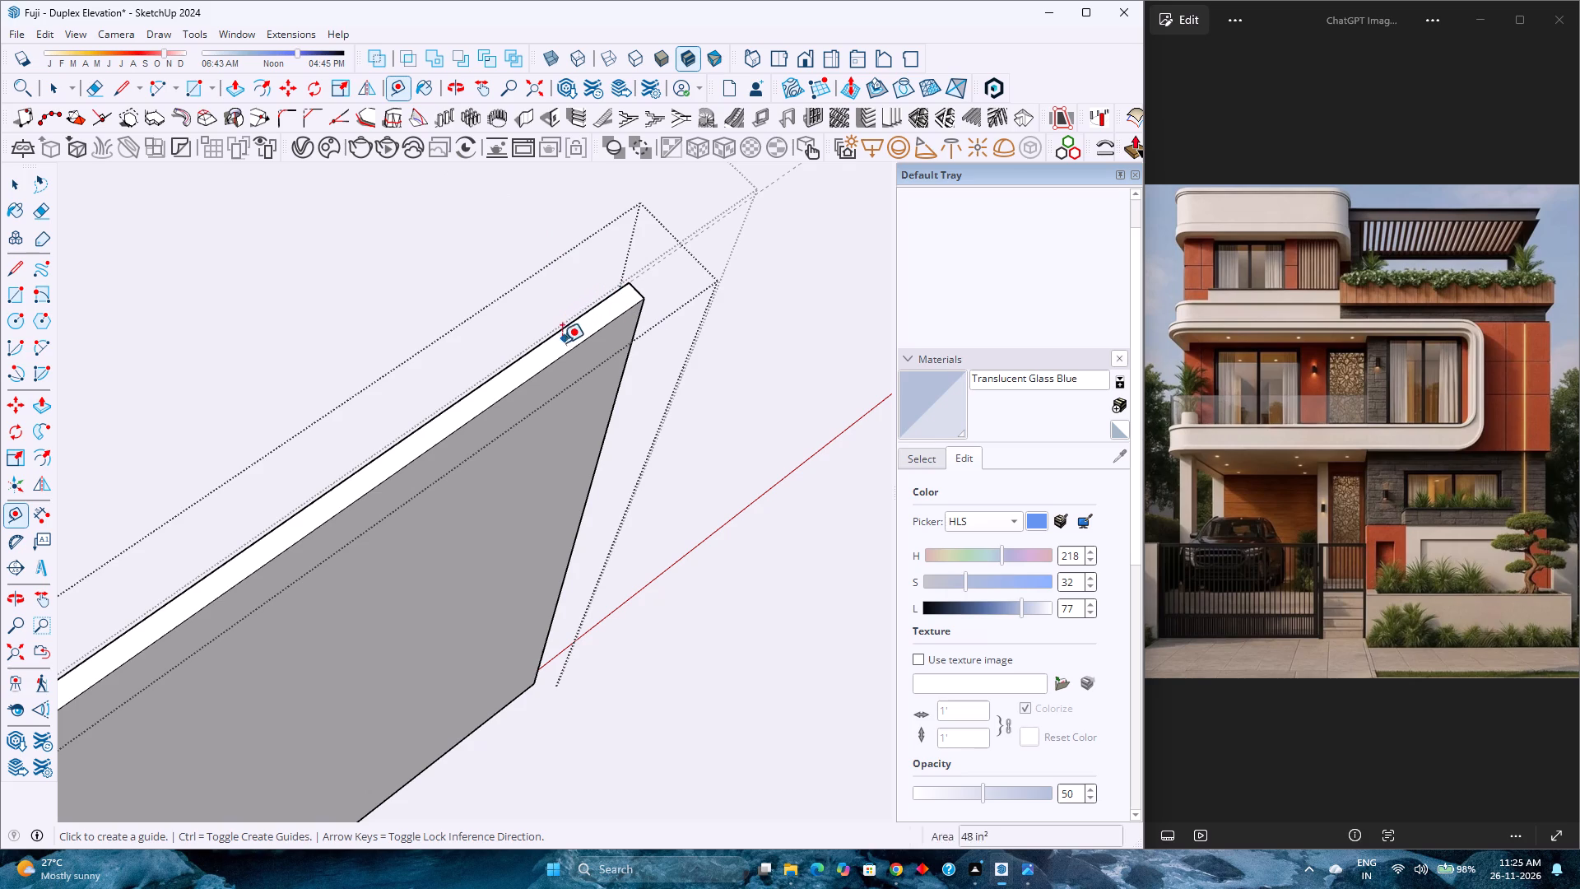
{"action": "scroll", "coordinate": [623, 462], "scroll_direction": "down", "scroll_amount": 4}
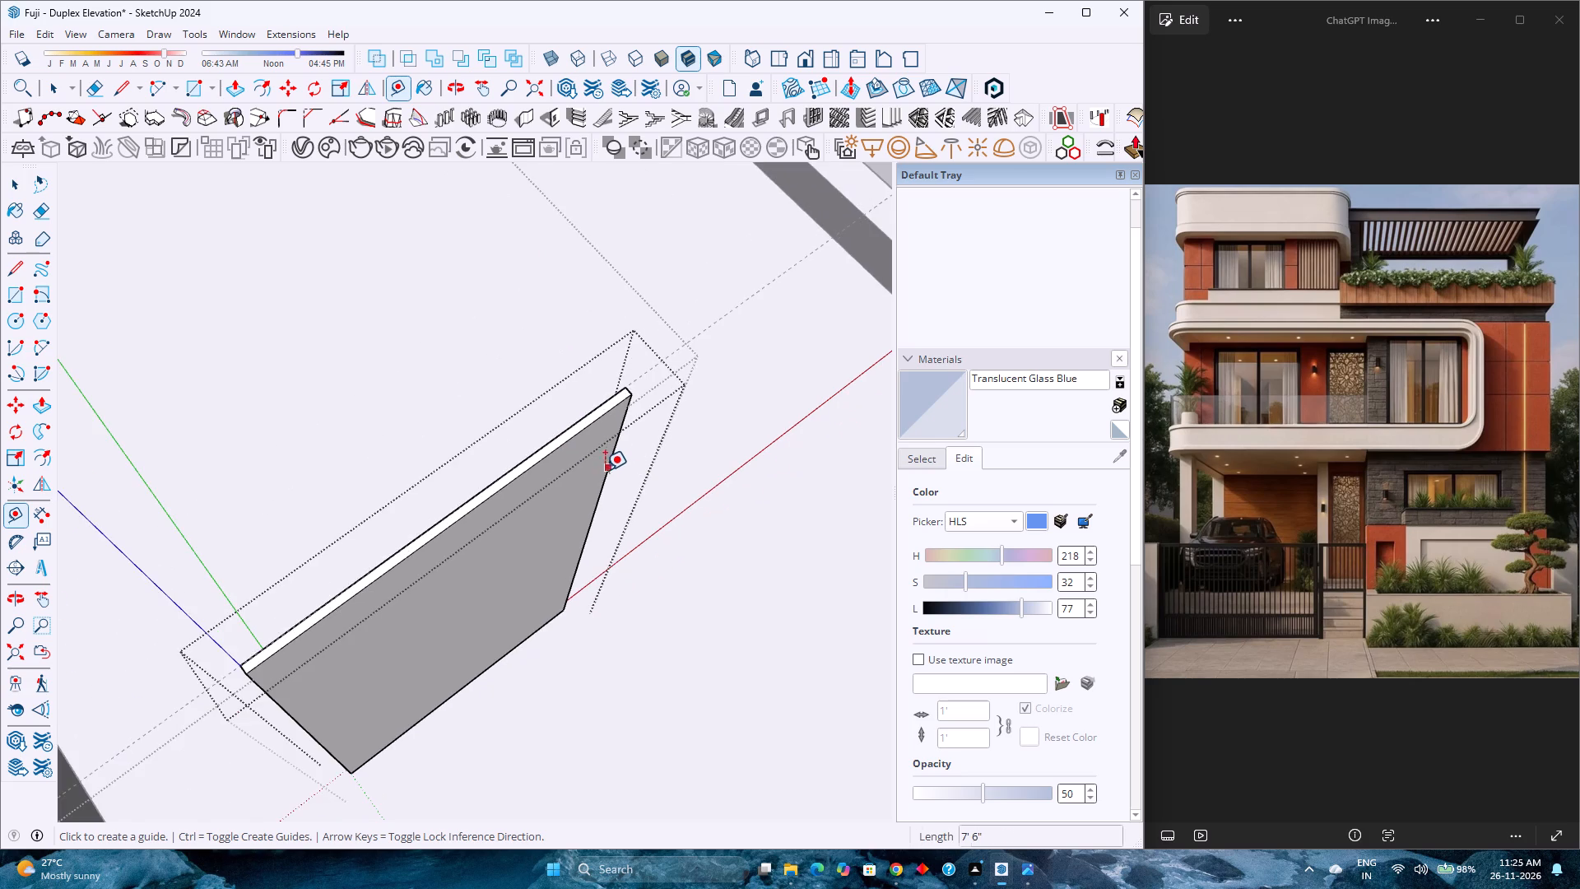
{"action": "scroll", "coordinate": [604, 478], "scroll_direction": "down", "scroll_amount": 4}
{"action": "middle_click_drag", "start_coordinate": [562, 519], "coordinate": [532, 440]}
{"action": "scroll", "coordinate": [535, 439], "scroll_direction": "up", "scroll_amount": 1}
{"action": "scroll", "coordinate": [541, 437], "scroll_direction": "down", "scroll_amount": 6}
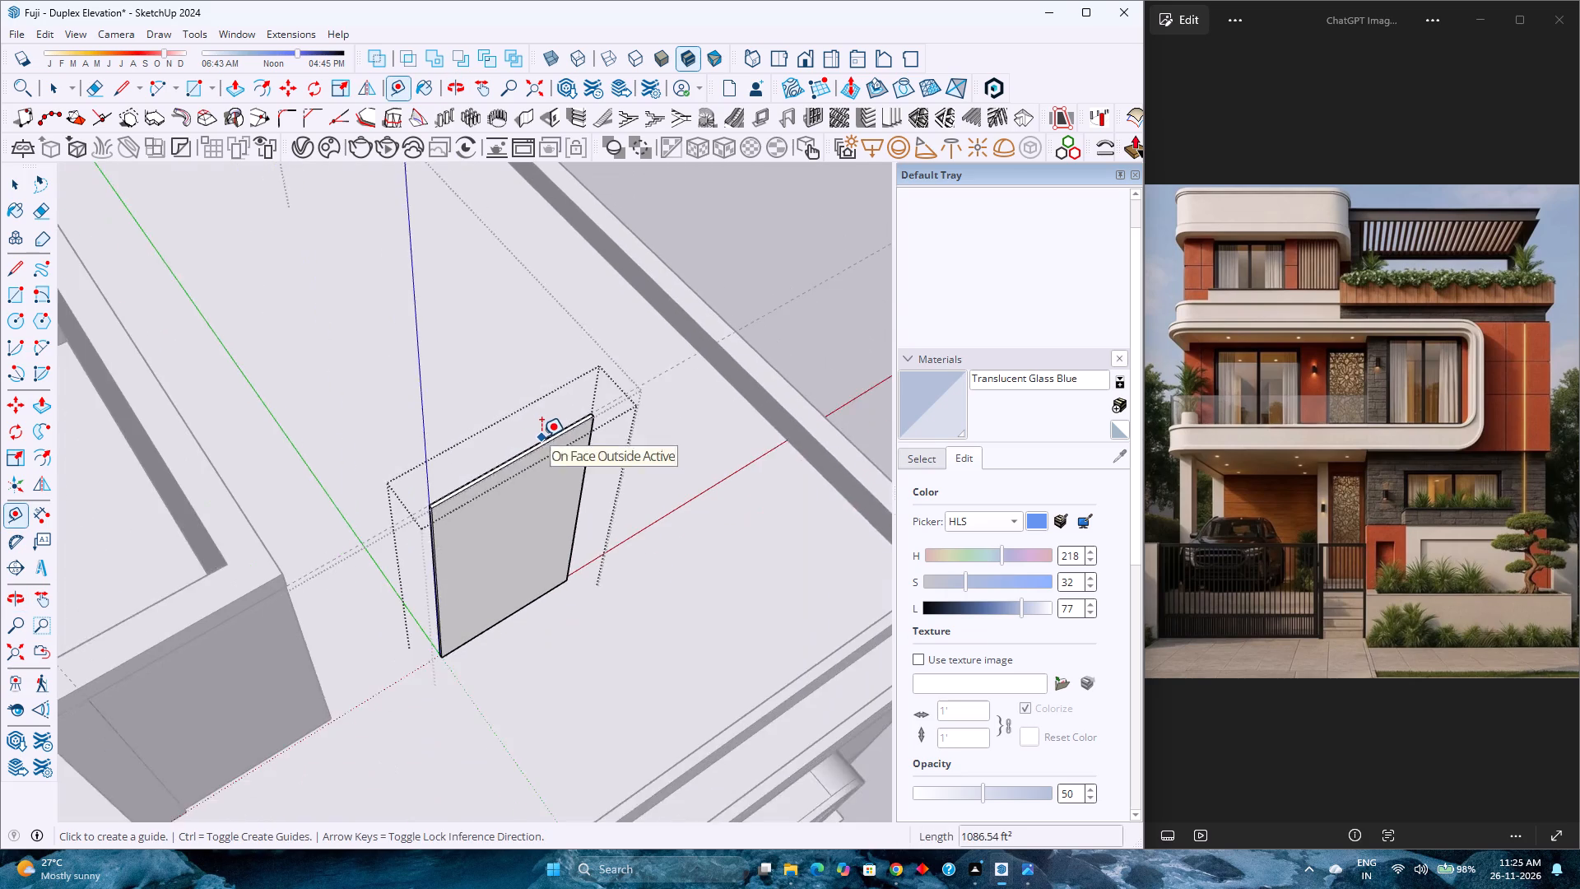
{"action": "scroll", "coordinate": [461, 526], "scroll_direction": "up", "scroll_amount": 7}
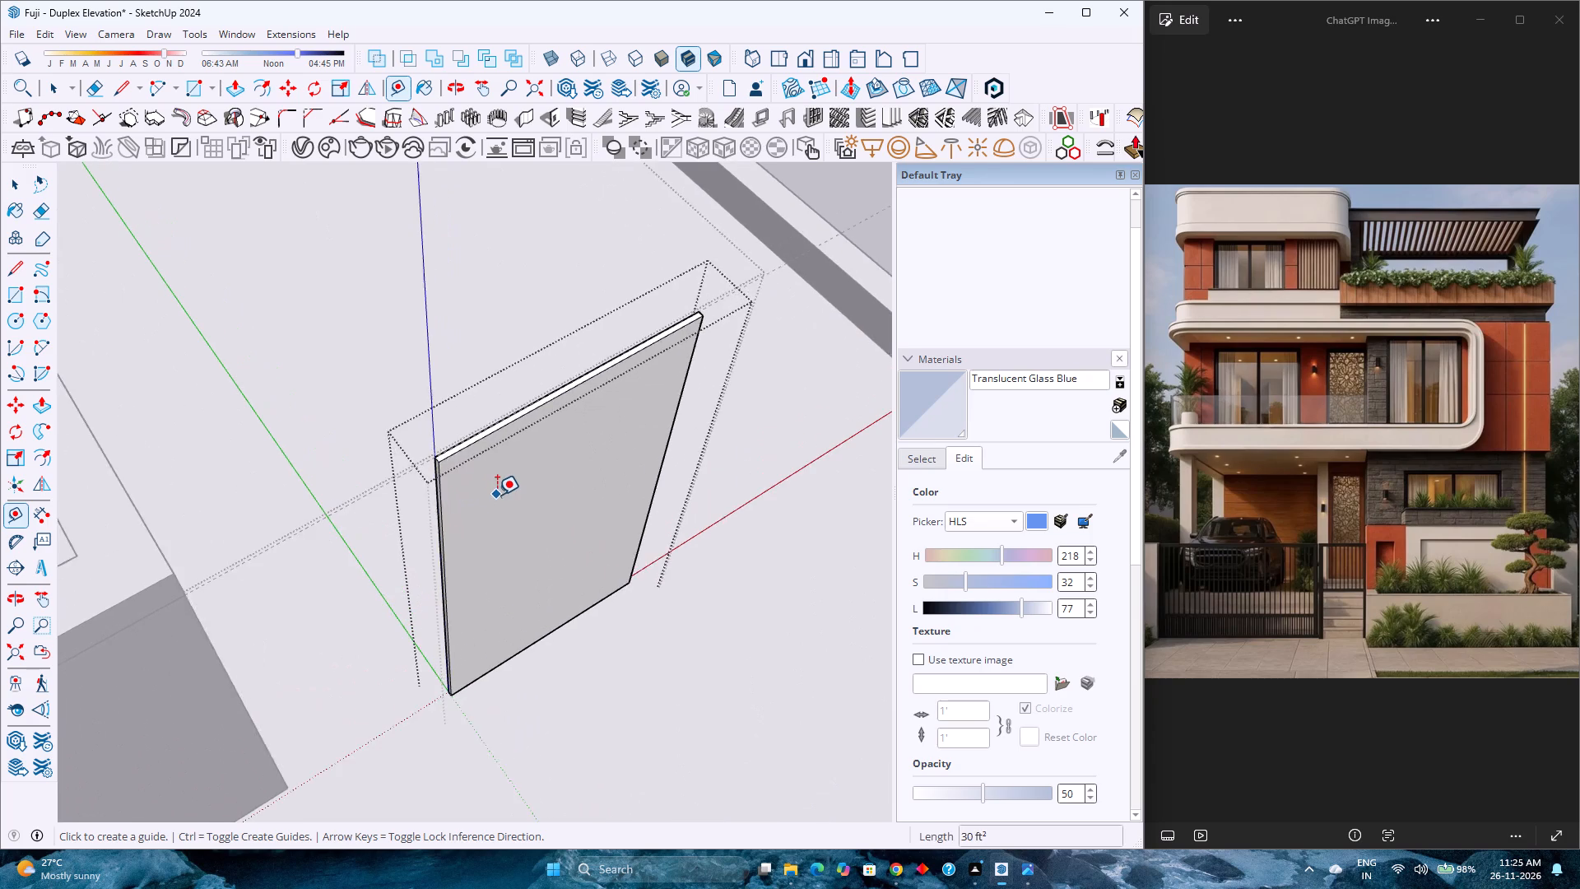
{"action": "scroll", "coordinate": [497, 495], "scroll_direction": "down", "scroll_amount": 4}
{"action": "middle_click_drag", "start_coordinate": [490, 570], "coordinate": [518, 386]}
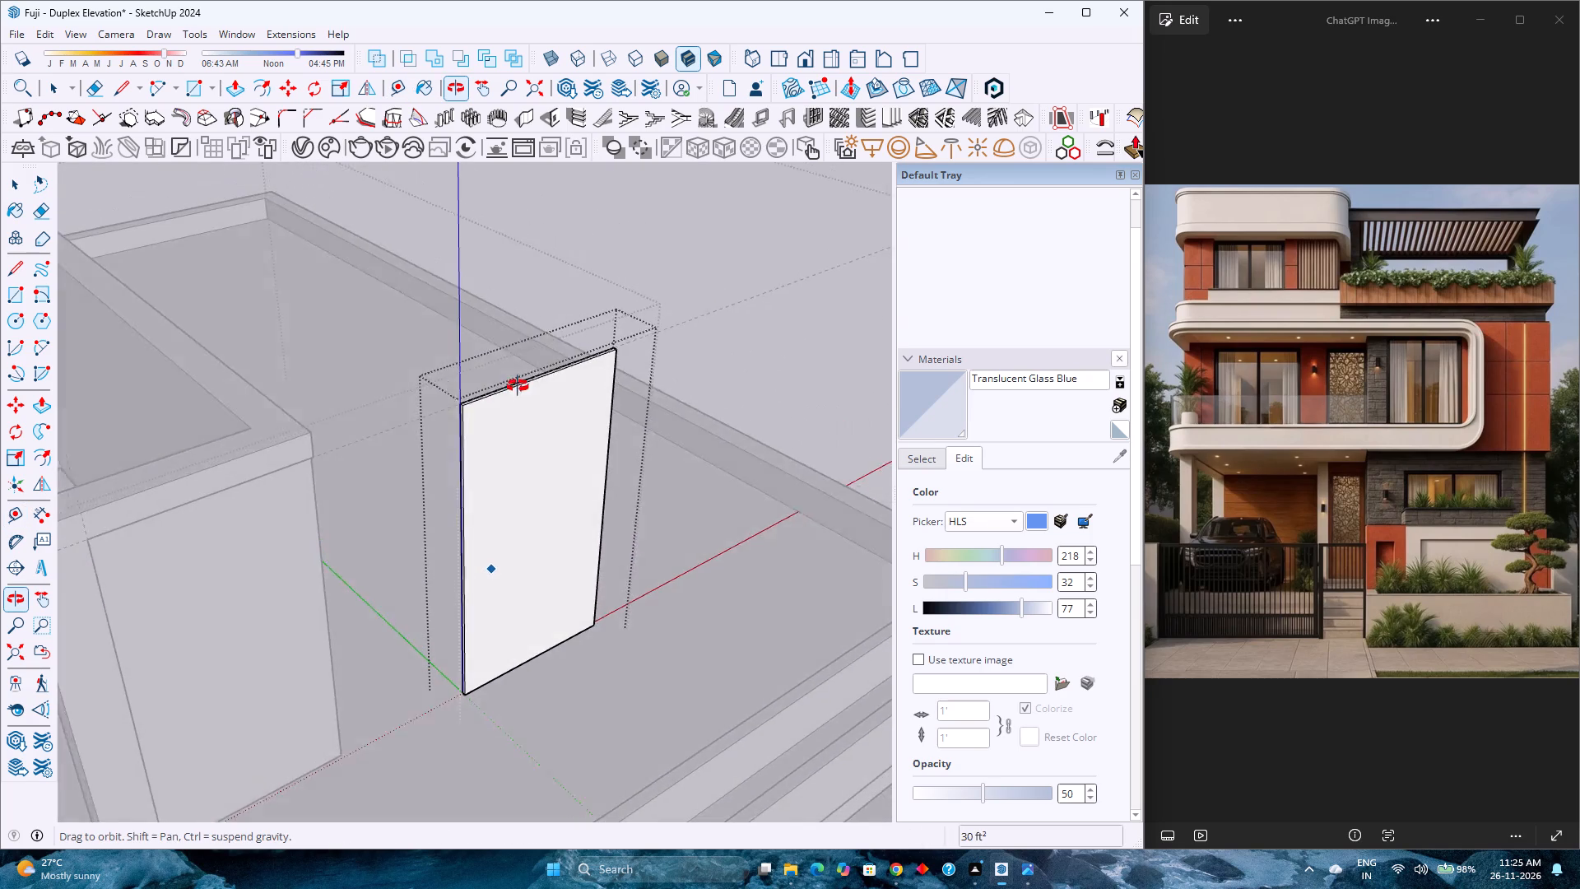
{"action": "middle_click_drag", "start_coordinate": [518, 386], "coordinate": [565, 364]}
{"action": "middle_click", "coordinate": [565, 364]}
{"action": "scroll", "coordinate": [570, 368], "scroll_direction": "down", "scroll_amount": 3}
{"action": "scroll", "coordinate": [557, 372], "scroll_direction": "up", "scroll_amount": 5}
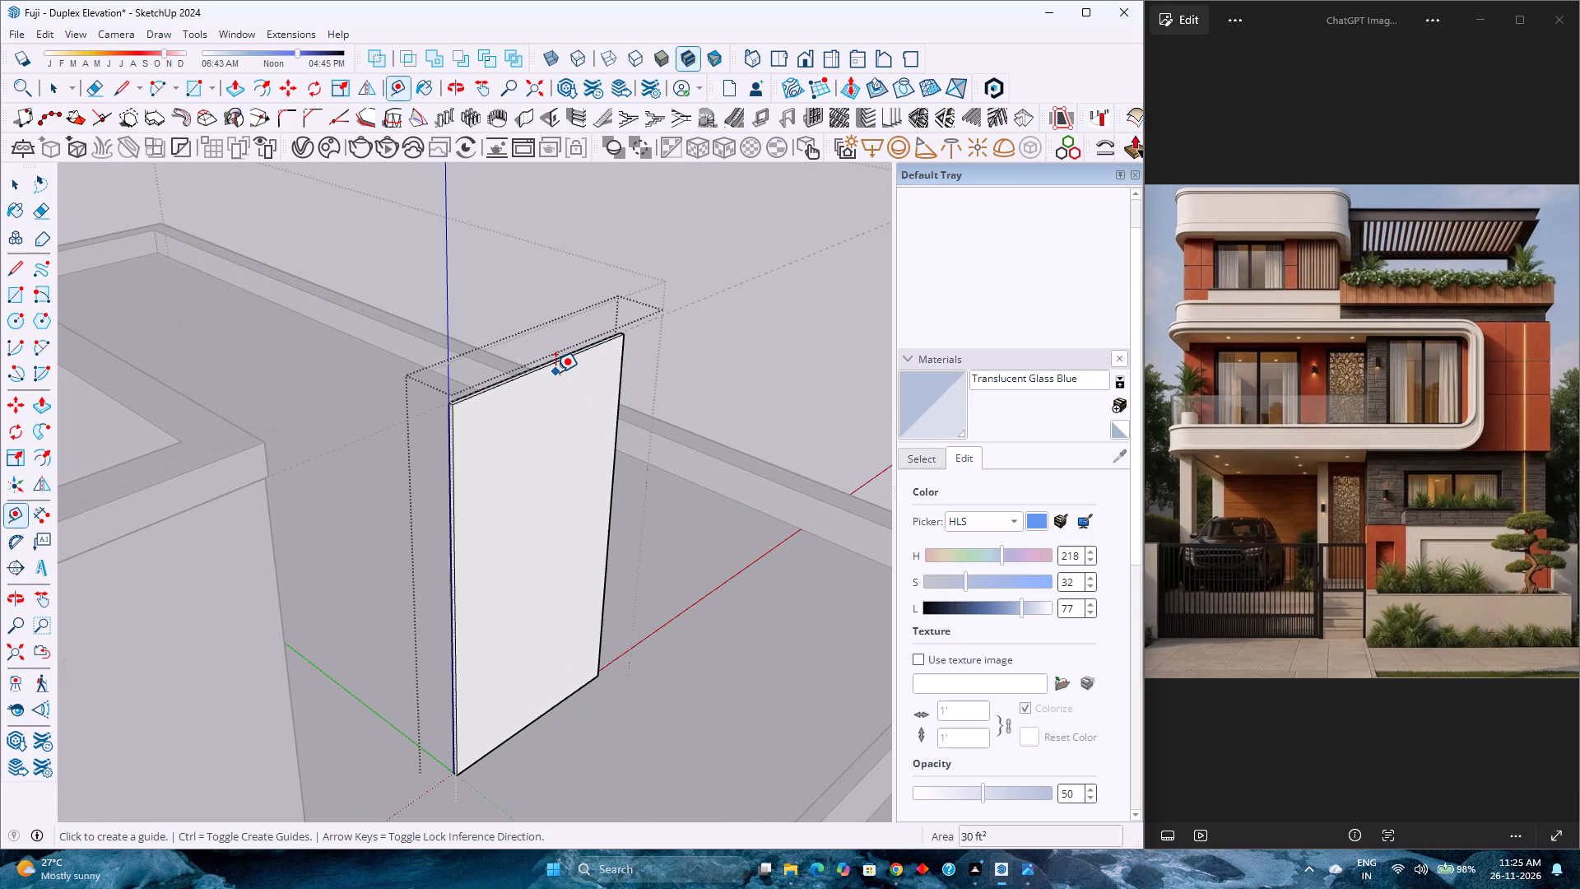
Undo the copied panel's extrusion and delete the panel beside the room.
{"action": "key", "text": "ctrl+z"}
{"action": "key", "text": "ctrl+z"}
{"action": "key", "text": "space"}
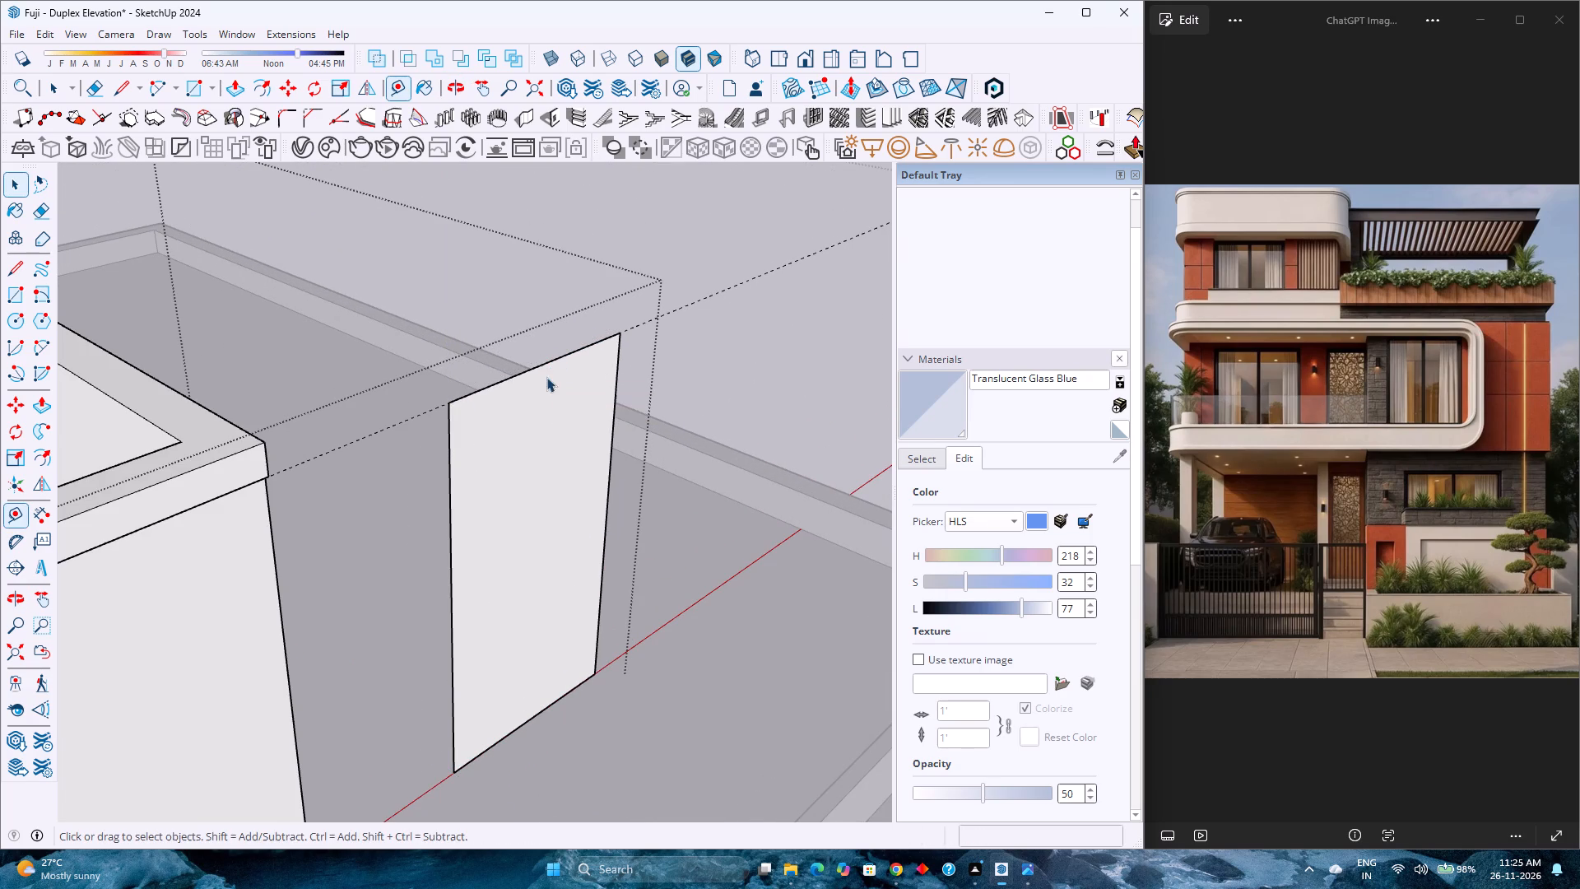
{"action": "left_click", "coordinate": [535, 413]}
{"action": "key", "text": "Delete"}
Push the narrow top face of the front-wall recess up 6" to the wall's upper edge.
{"action": "scroll", "coordinate": [535, 413], "scroll_direction": "down", "scroll_amount": 4}
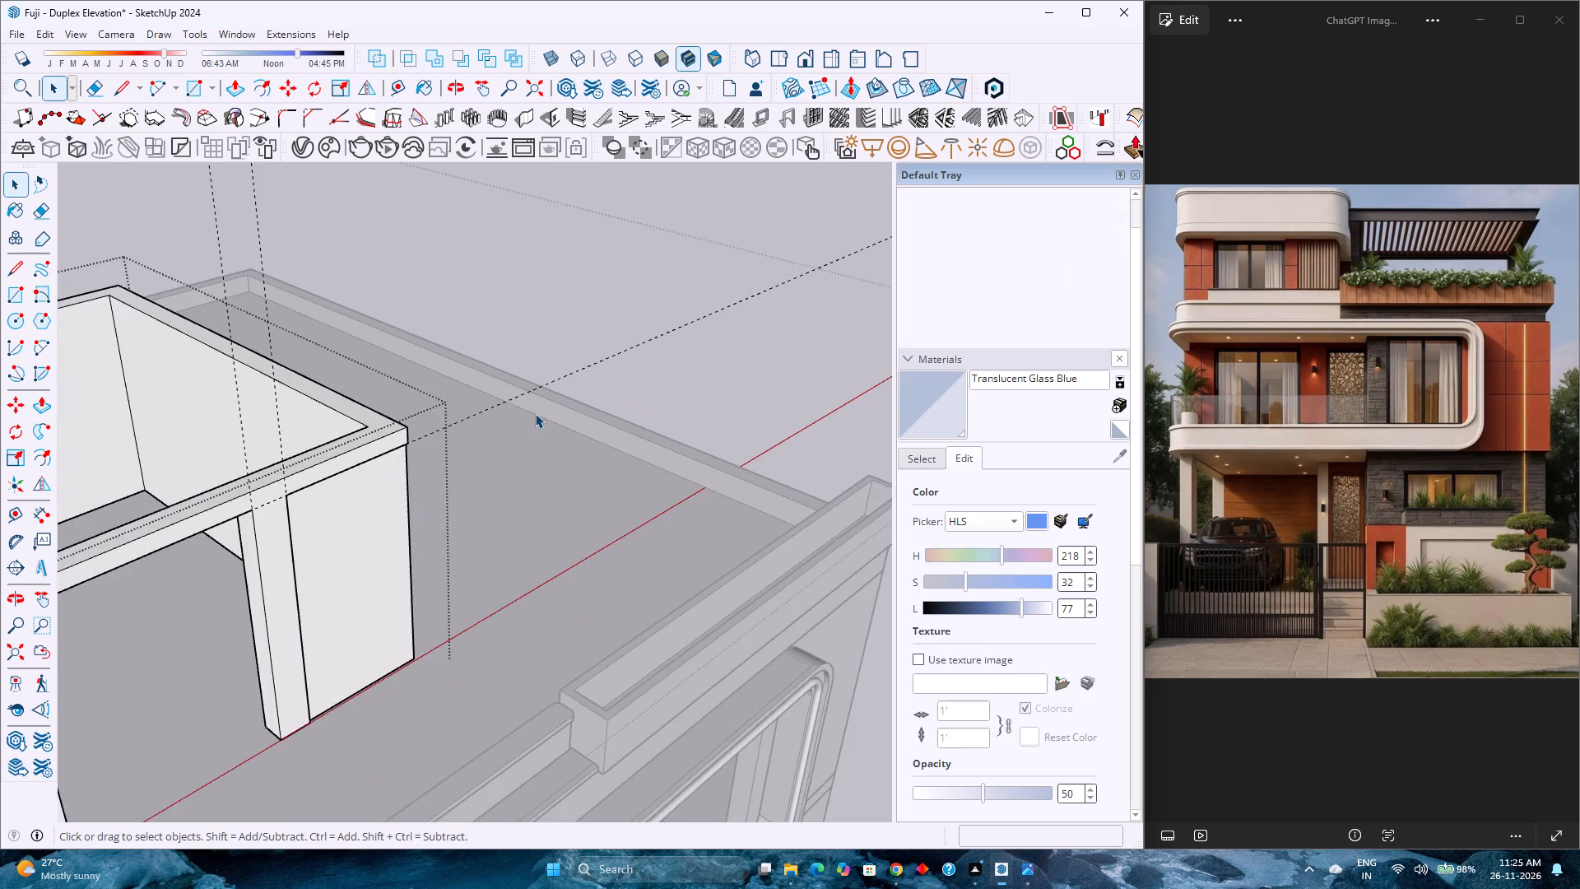
{"action": "scroll", "coordinate": [535, 413], "scroll_direction": "down", "scroll_amount": 2}
{"action": "middle_click_drag", "start_coordinate": [364, 614], "coordinate": [414, 548], "text": "shift"}
{"action": "middle_click_drag", "start_coordinate": [379, 505], "coordinate": [250, 464]}
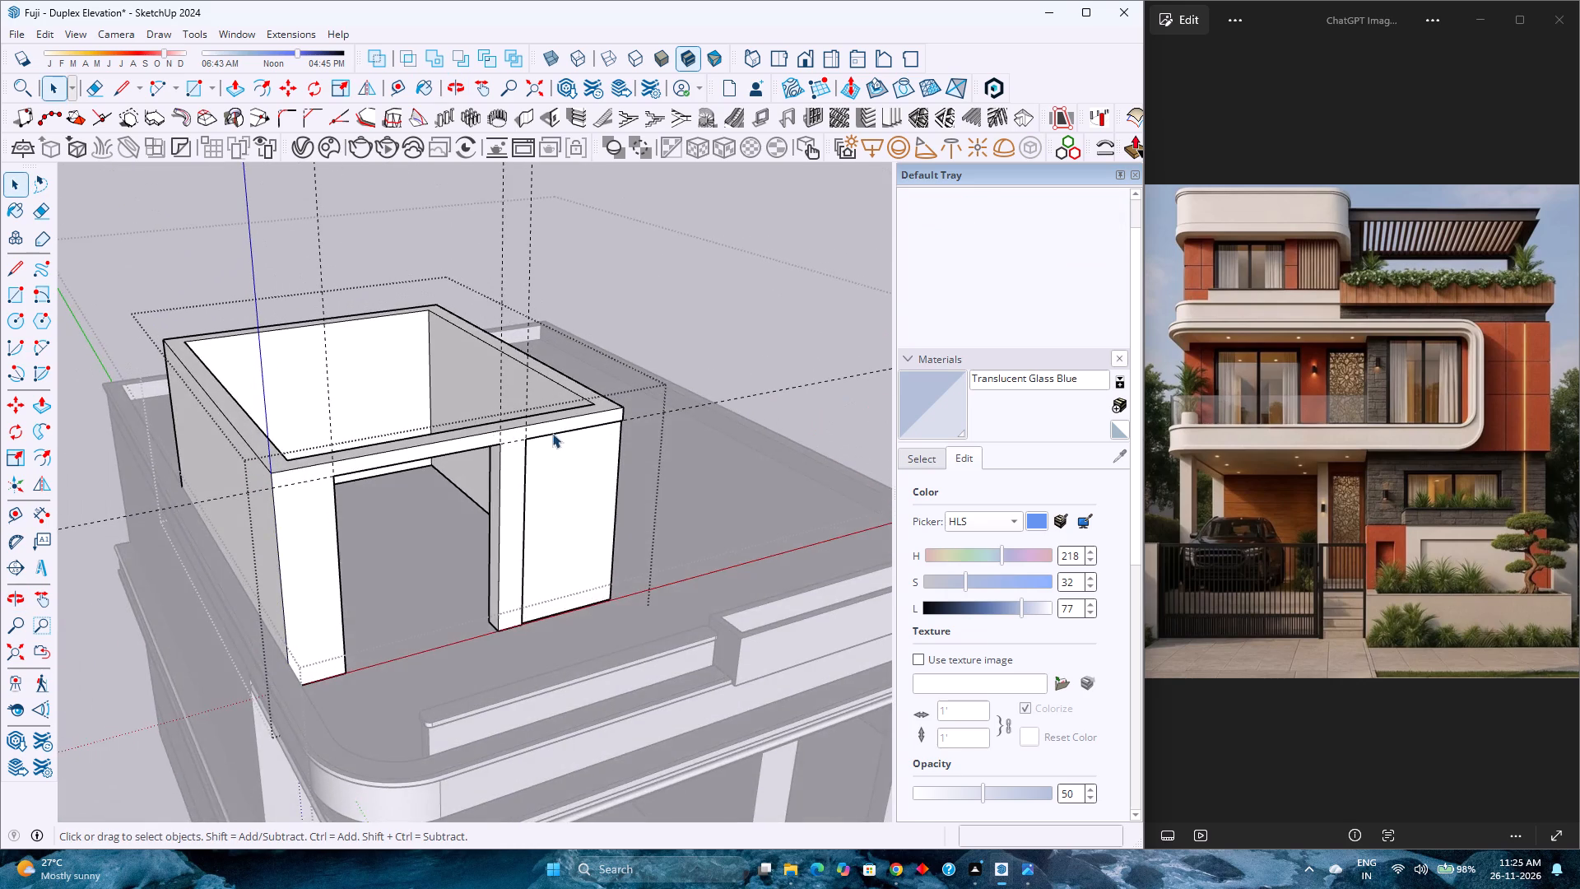
{"action": "scroll", "coordinate": [601, 440], "scroll_direction": "up", "scroll_amount": 6}
{"action": "middle_click_drag", "start_coordinate": [550, 446], "coordinate": [521, 389]}
{"action": "scroll", "coordinate": [531, 375], "scroll_direction": "up", "scroll_amount": 4}
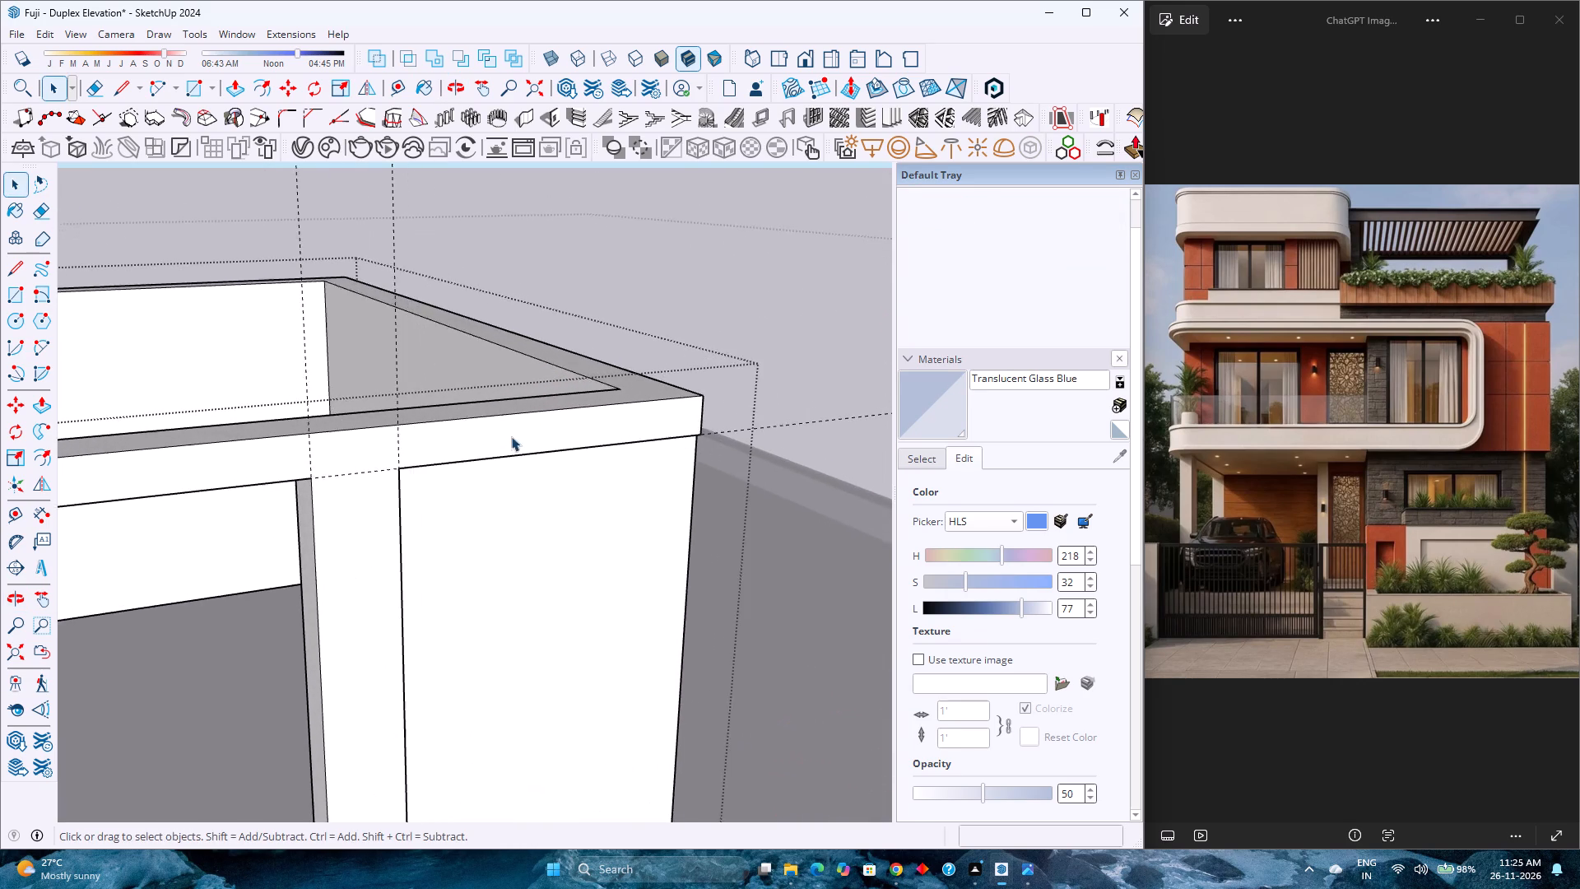
{"action": "middle_click_drag", "start_coordinate": [511, 436], "coordinate": [610, 306]}
{"action": "middle_click", "coordinate": [610, 306]}
{"action": "scroll", "coordinate": [571, 477], "scroll_direction": "up", "scroll_amount": 1}
{"action": "middle_click_drag", "start_coordinate": [571, 477], "coordinate": [276, 365]}
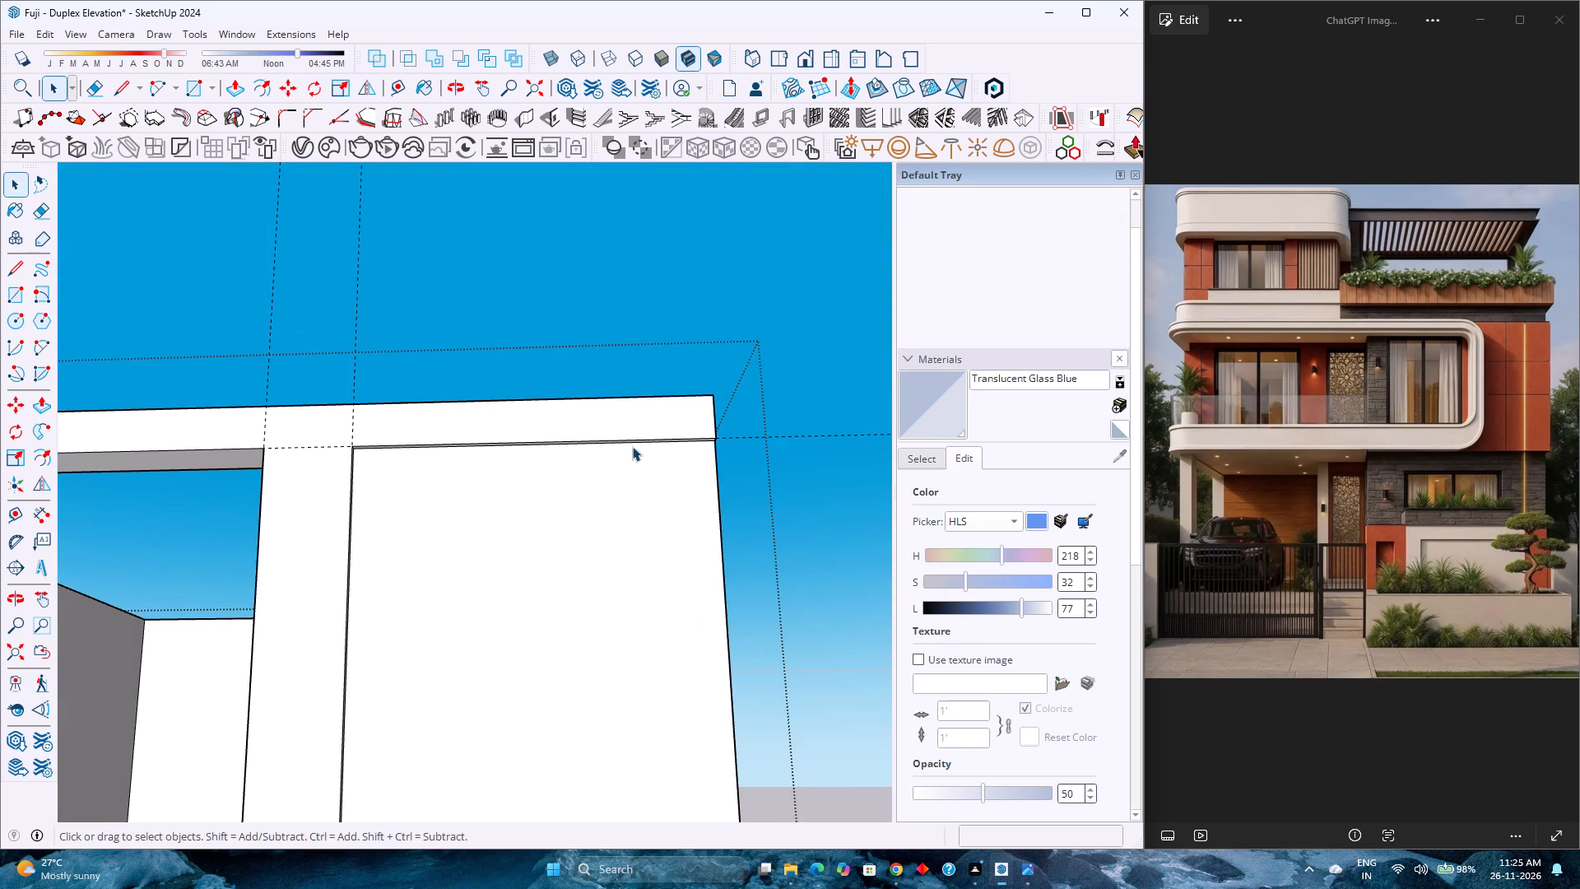
{"action": "scroll", "coordinate": [634, 454], "scroll_direction": "up", "scroll_amount": 2}
{"action": "middle_click_drag", "start_coordinate": [611, 463], "coordinate": [651, 397]}
{"action": "key", "text": "p"}
{"action": "scroll", "coordinate": [634, 444], "scroll_direction": "up", "scroll_amount": 3}
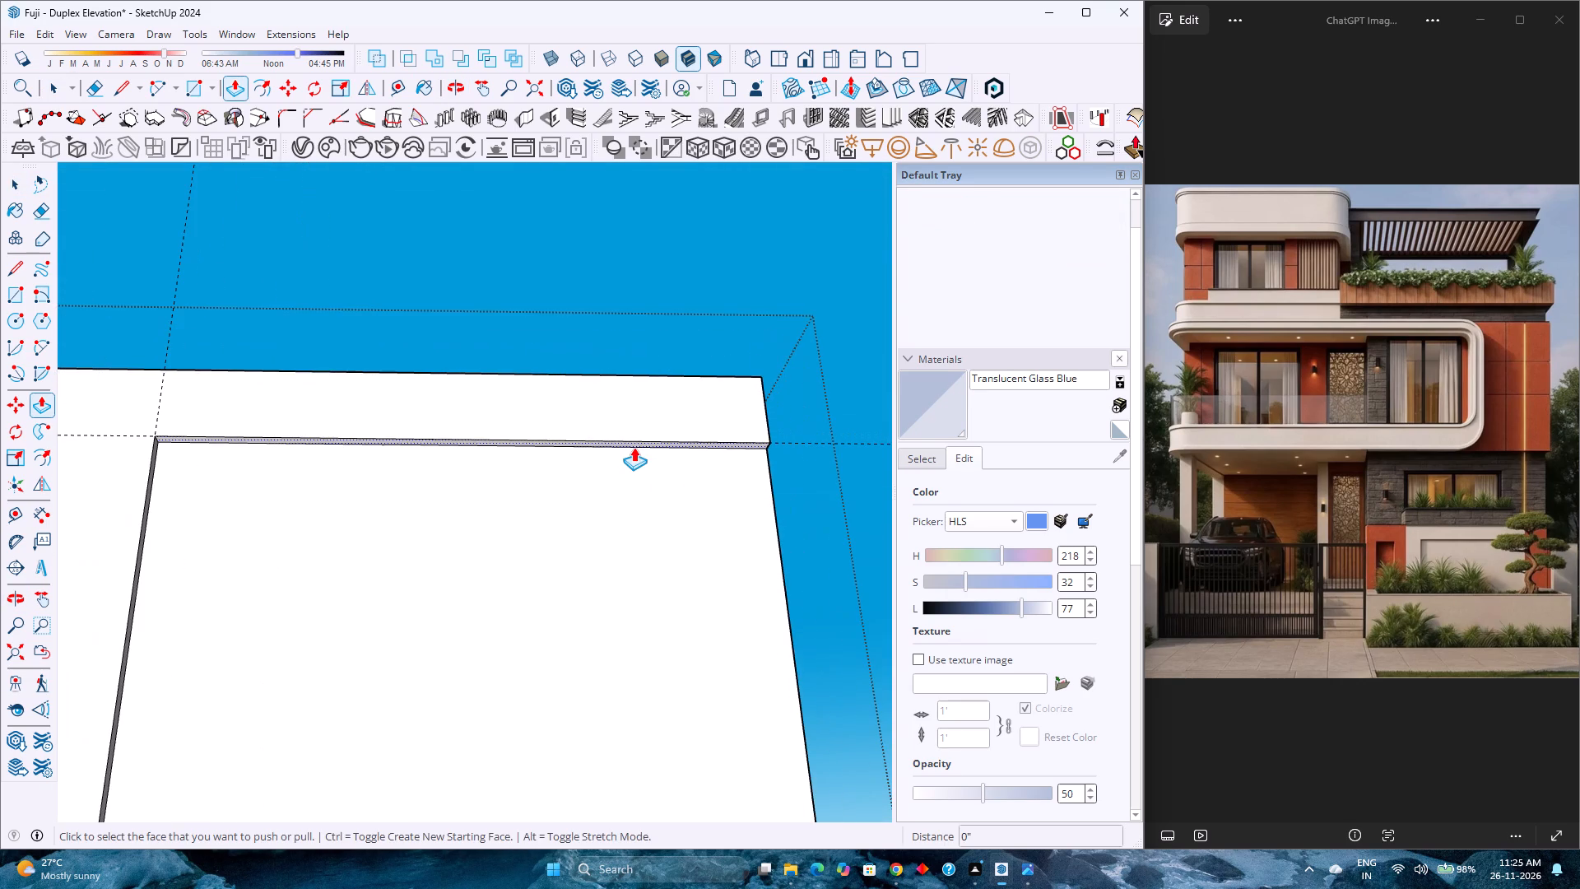
{"action": "left_click", "coordinate": [635, 442]}
{"action": "left_click", "coordinate": [644, 375]}
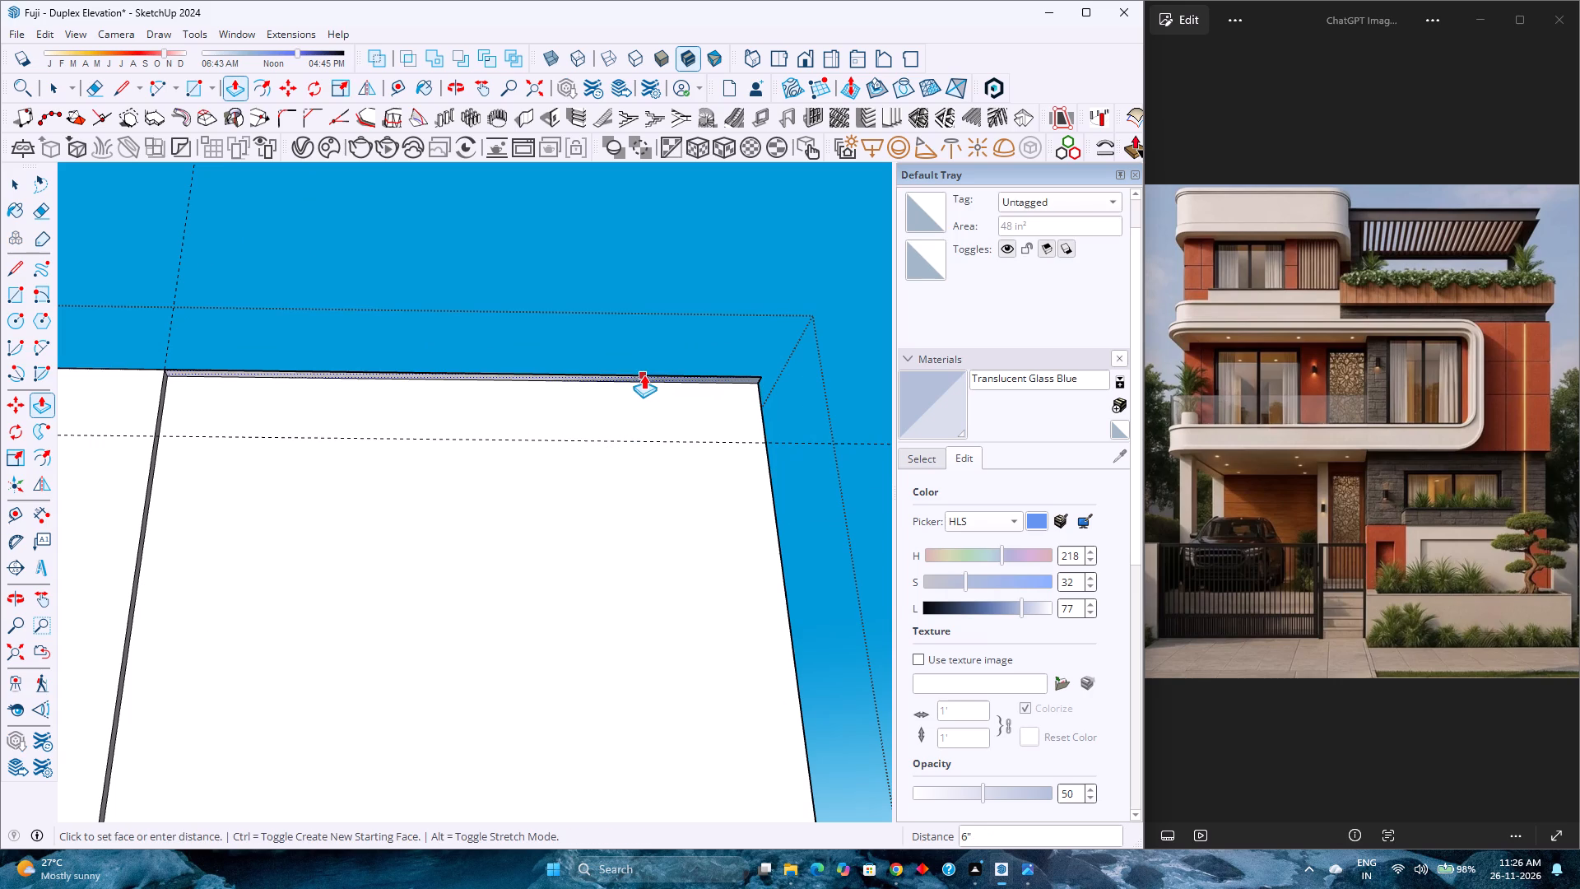
Place a guide line through the recess's lower outer corner, in line with the room's side base edge.
{"action": "scroll", "coordinate": [644, 373], "scroll_direction": "down", "scroll_amount": 9}
{"action": "middle_click_drag", "start_coordinate": [644, 374], "coordinate": [681, 792]}
{"action": "middle_click", "coordinate": [681, 792]}
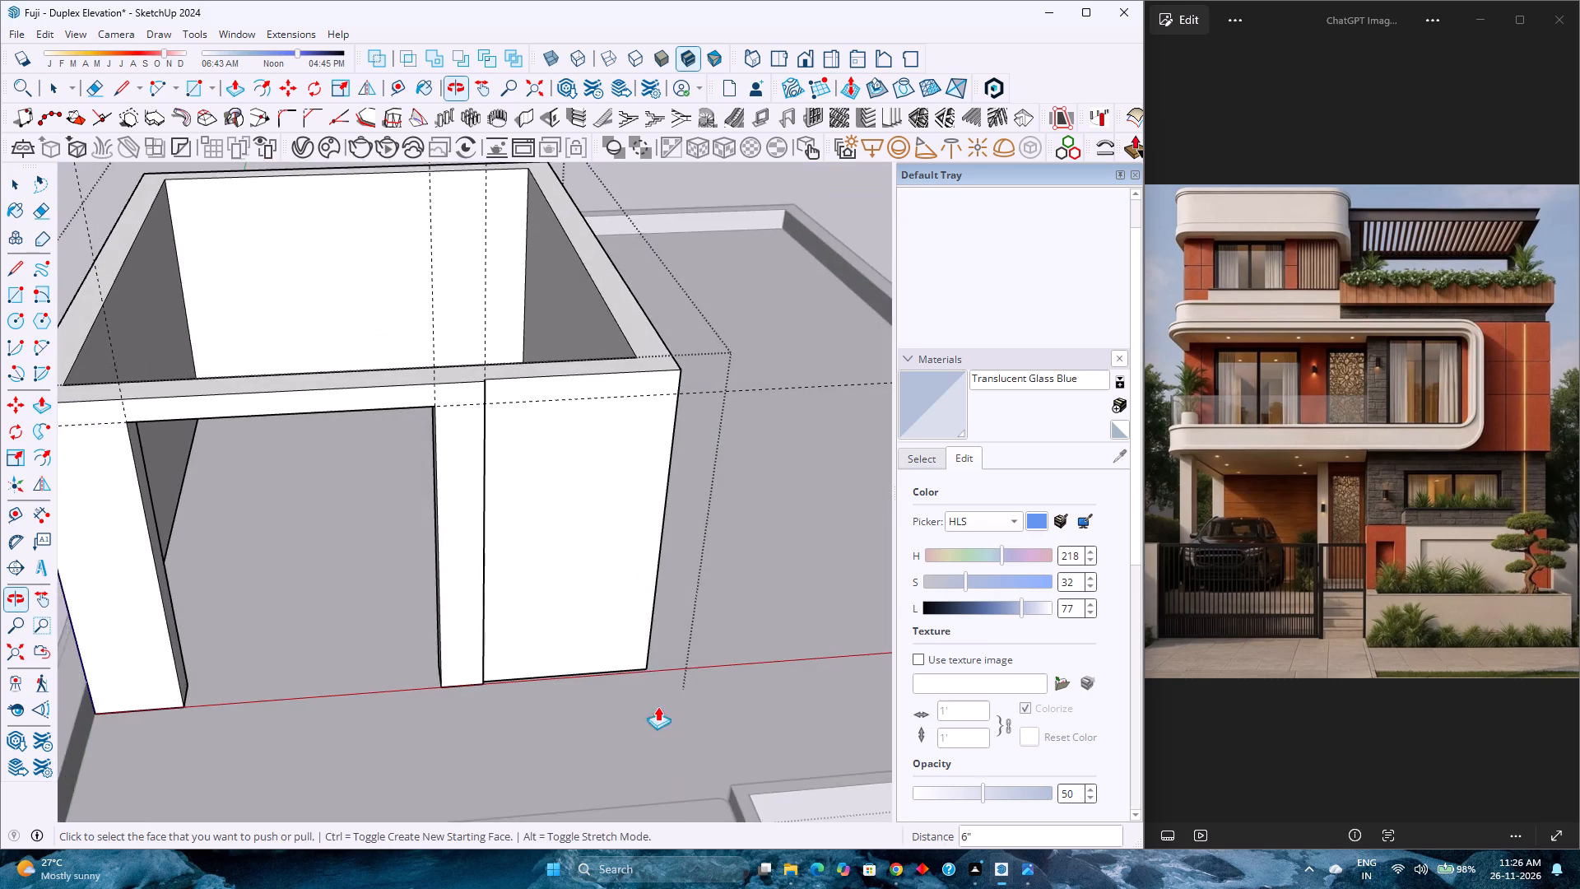
{"action": "scroll", "coordinate": [643, 676], "scroll_direction": "up", "scroll_amount": 5}
{"action": "left_click", "coordinate": [400, 92]}
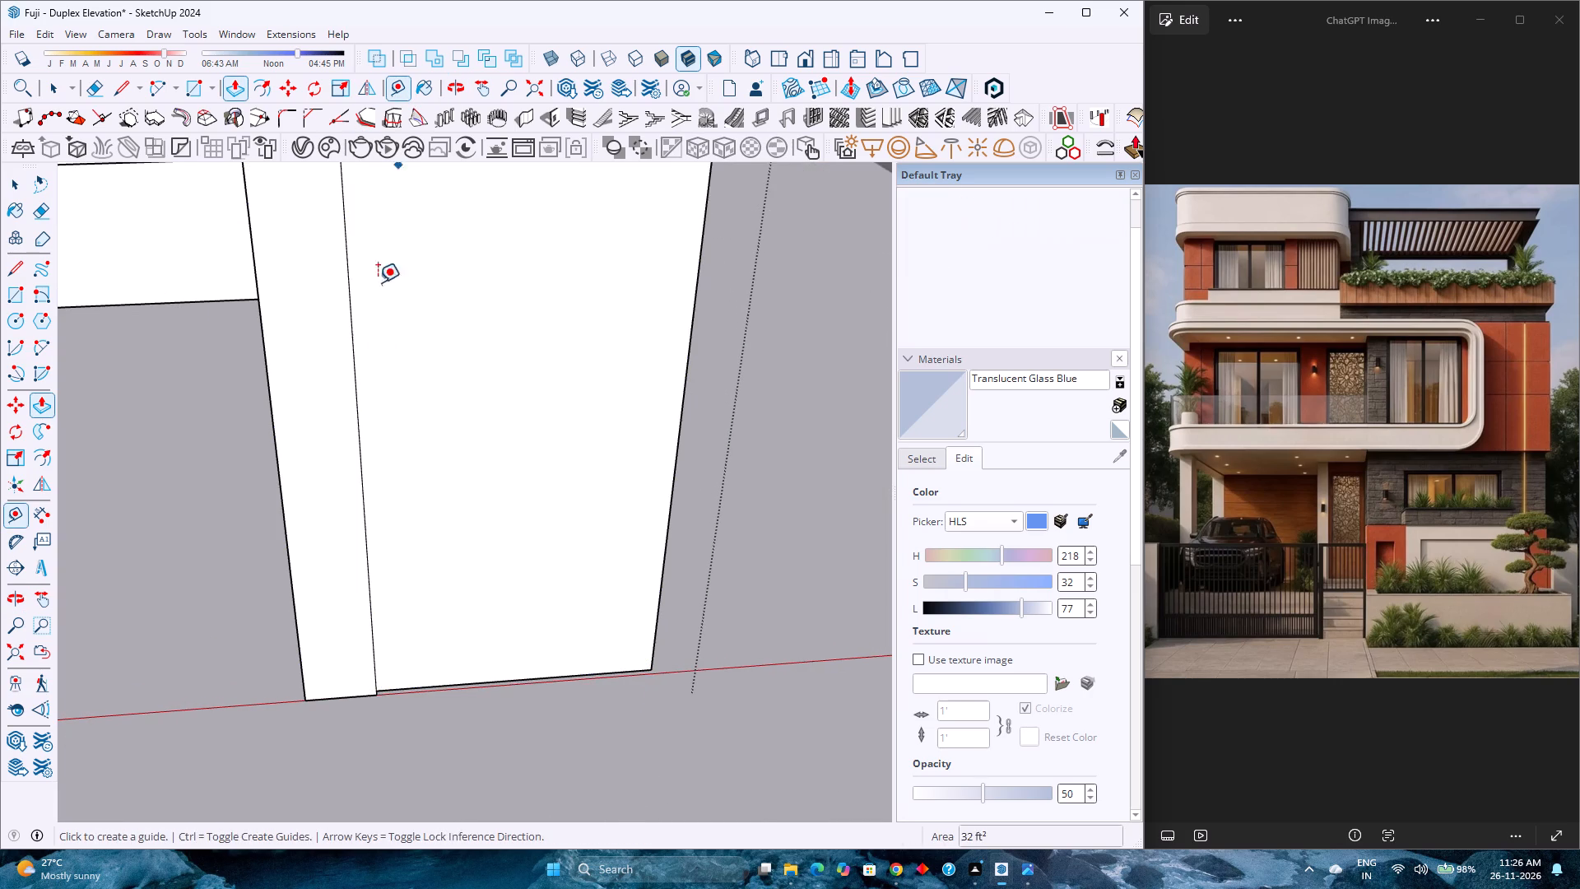
{"action": "scroll", "coordinate": [543, 707], "scroll_direction": "up", "scroll_amount": 2}
{"action": "middle_click_drag", "start_coordinate": [545, 705], "coordinate": [529, 802]}
{"action": "middle_click_drag", "start_coordinate": [620, 699], "coordinate": [311, 646]}
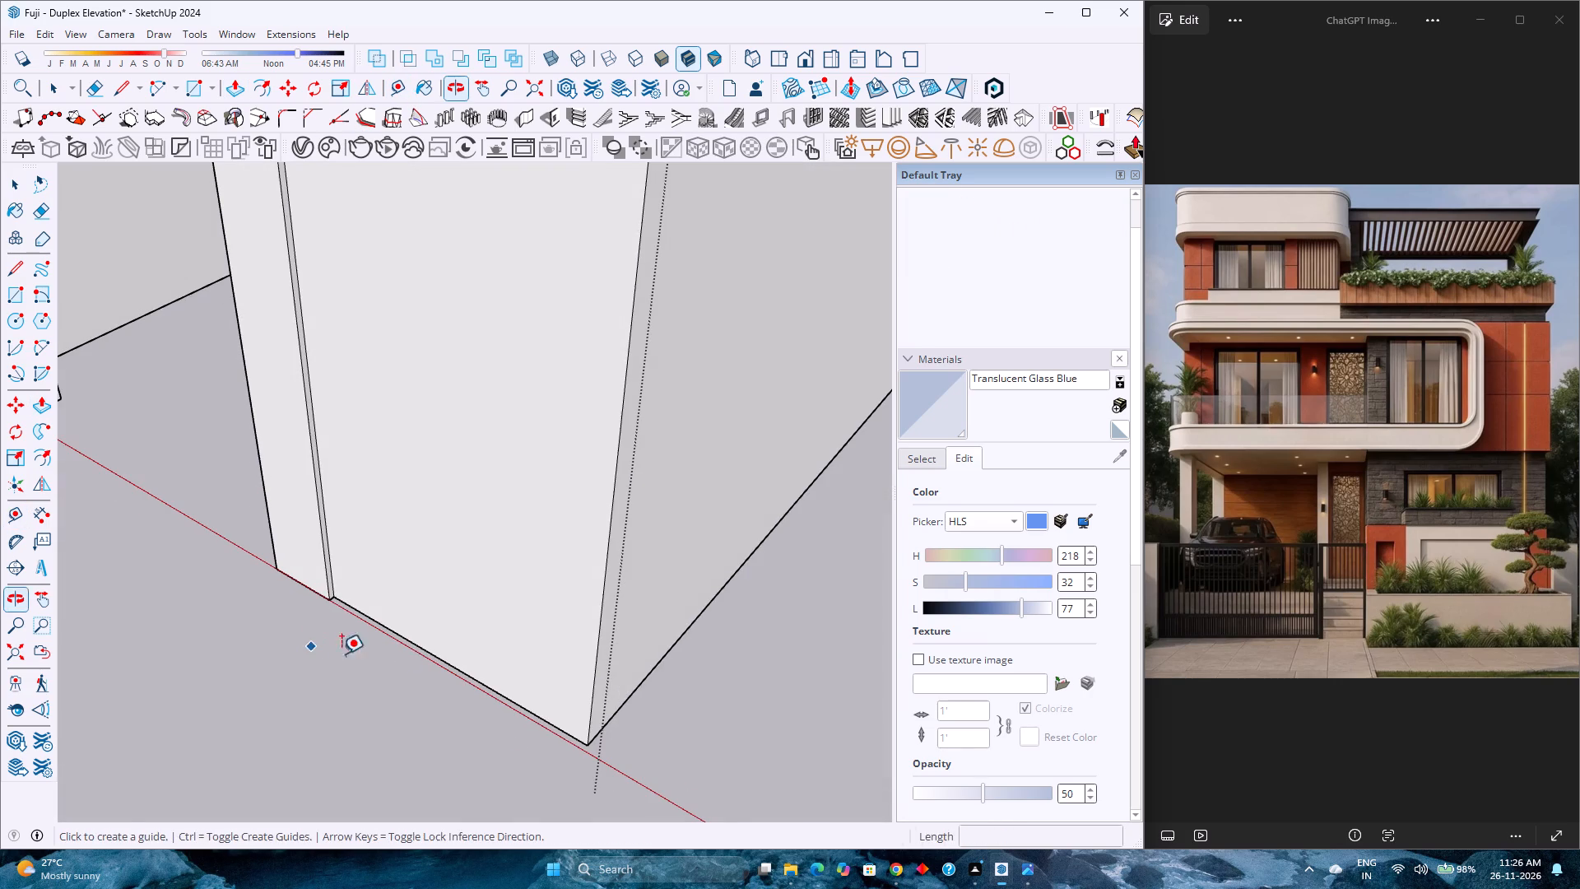
{"action": "left_click", "coordinate": [626, 708]}
{"action": "left_click", "coordinate": [588, 747]}
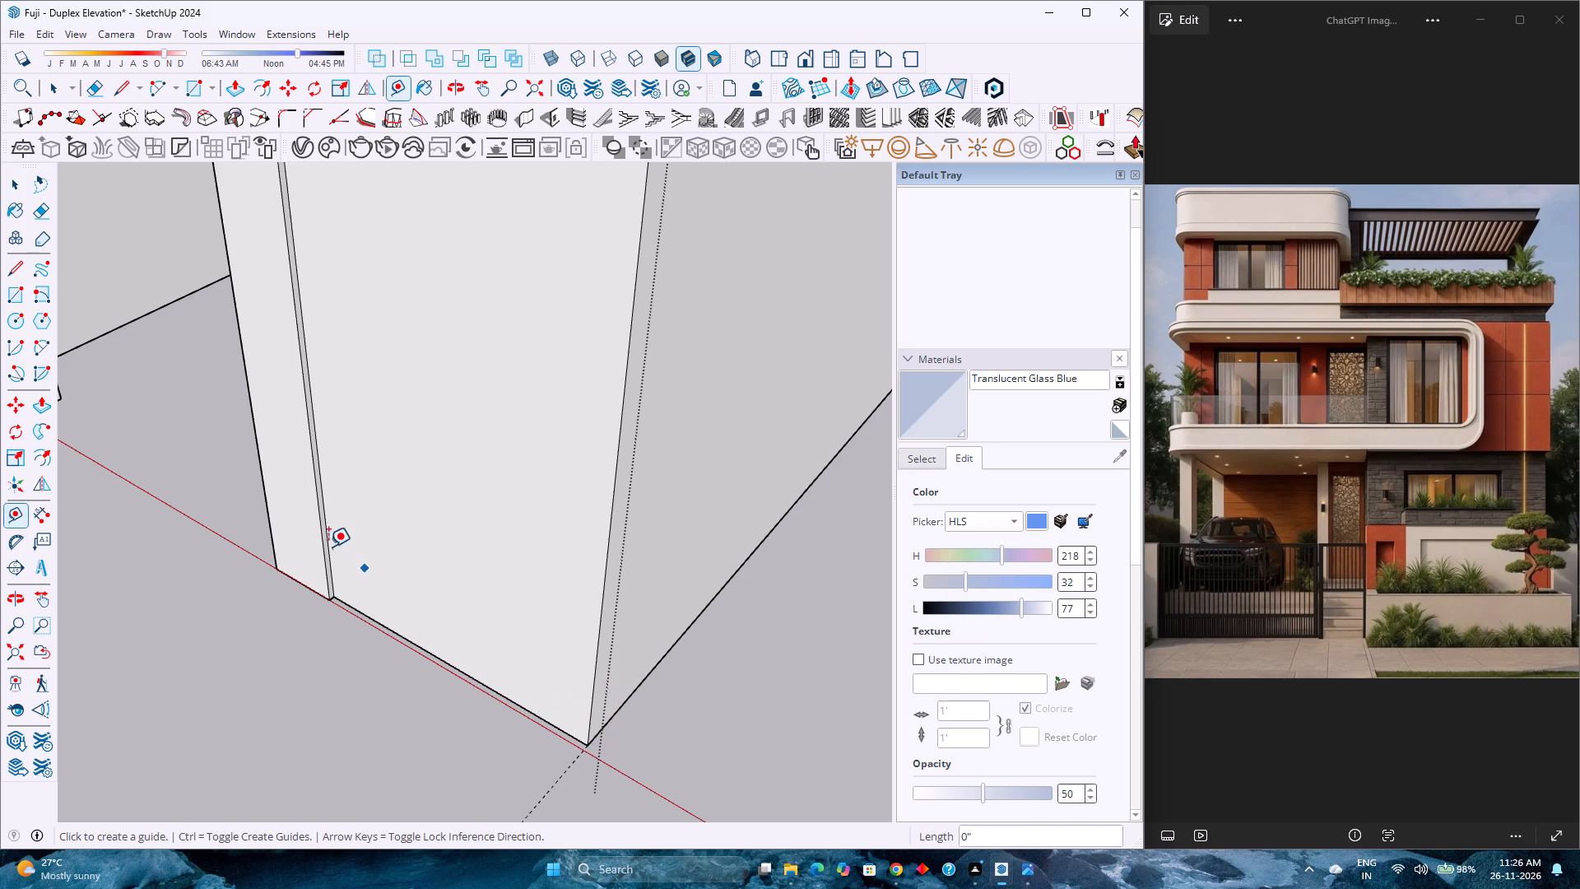
Place a guide 2.5" from the bottom edge of the recess's side face, along the wall base.
{"action": "scroll", "coordinate": [319, 548], "scroll_direction": "up", "scroll_amount": 5}
{"action": "scroll", "coordinate": [348, 651], "scroll_direction": "down", "scroll_amount": 2}
{"action": "middle_click_drag", "start_coordinate": [357, 652], "coordinate": [661, 672]}
{"action": "scroll", "coordinate": [465, 687], "scroll_direction": "up", "scroll_amount": 4}
{"action": "scroll", "coordinate": [366, 672], "scroll_direction": "up", "scroll_amount": 1}
{"action": "middle_click_drag", "start_coordinate": [366, 672], "coordinate": [299, 775]}
{"action": "scroll", "coordinate": [389, 620], "scroll_direction": "up", "scroll_amount": 7}
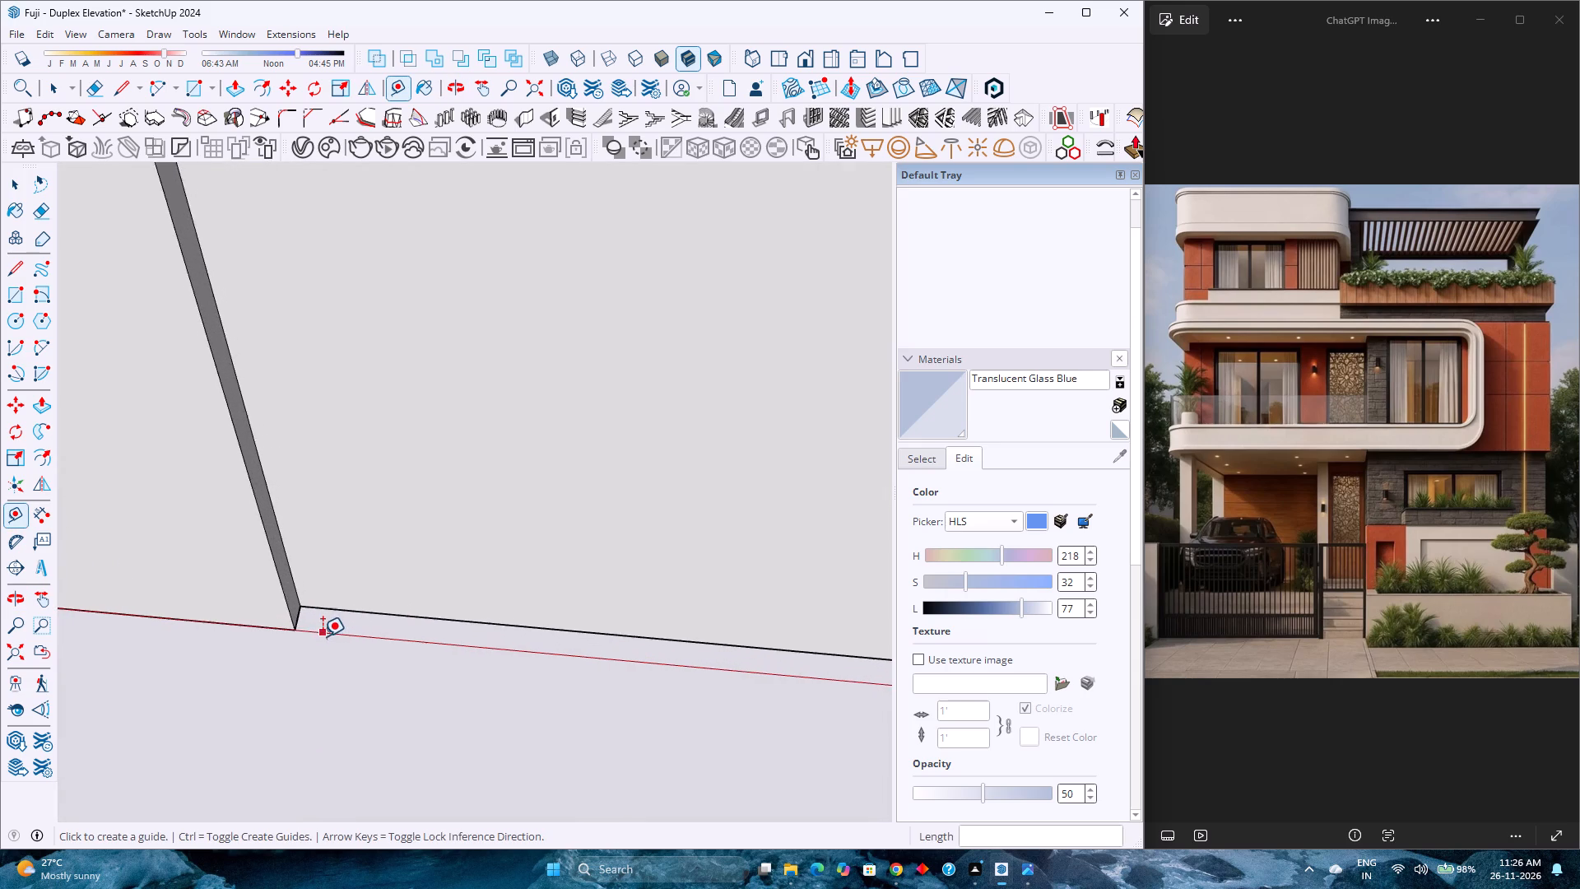
{"action": "scroll", "coordinate": [323, 636], "scroll_direction": "up", "scroll_amount": 6}
{"action": "left_click", "coordinate": [284, 594]}
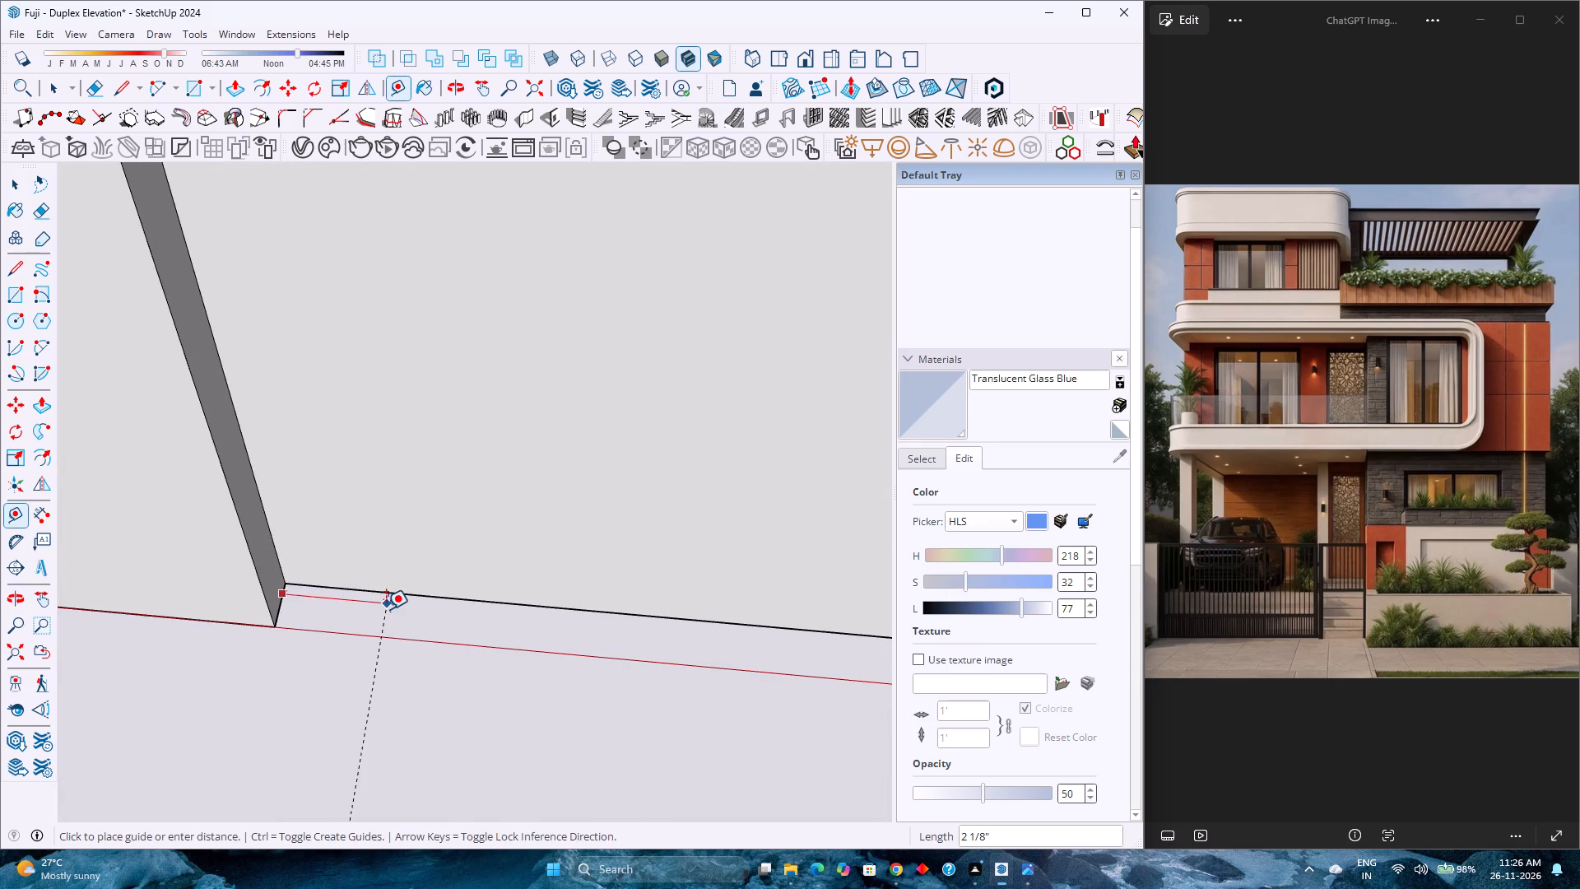
{"action": "key", "text": "2"}
{"action": "key", "text": "Return"}
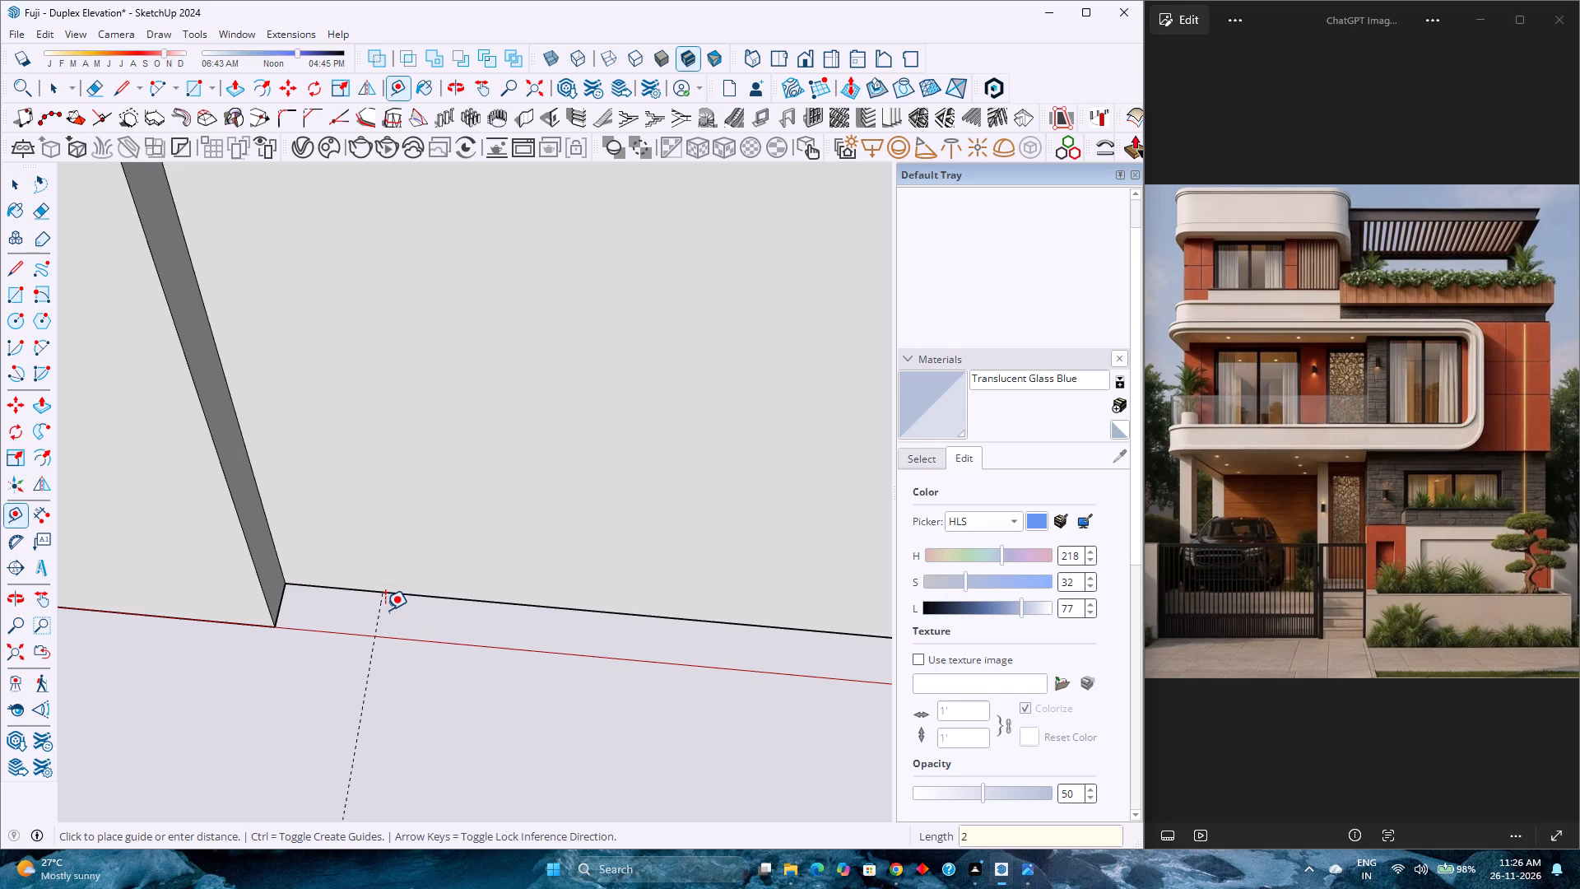
{"action": "type", "text": "2.5"}
{"action": "key", "text": "Return"}
{"action": "scroll", "coordinate": [385, 610], "scroll_direction": "down", "scroll_amount": 2}
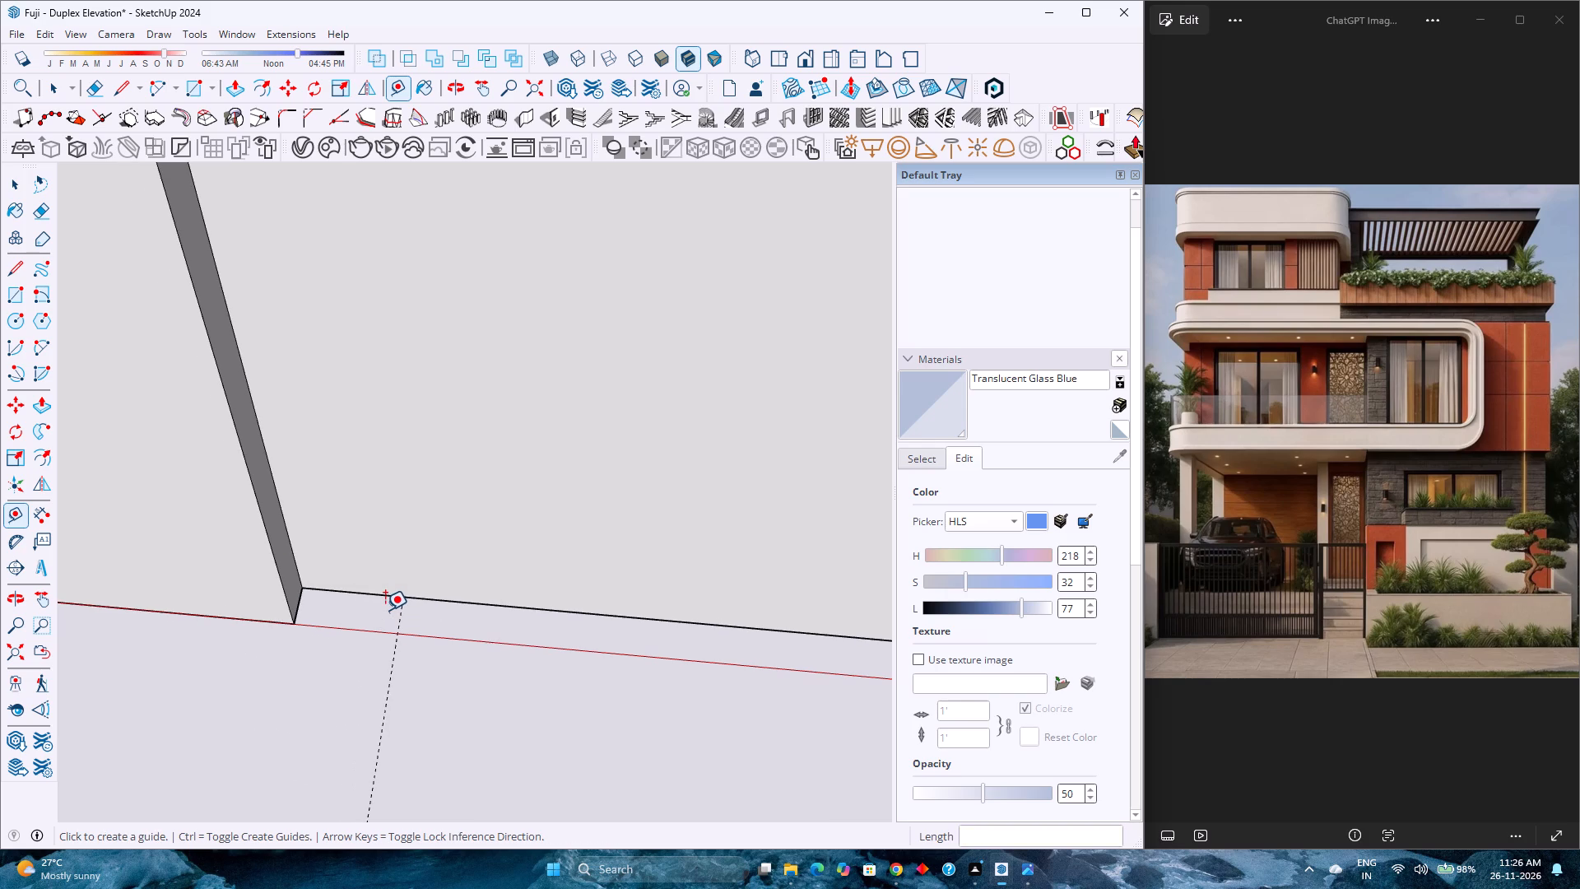
Draw a semicircular arc 2 1/2" across at the recess's lower inner corner and close it with a line along the wall base.
{"action": "key", "text": "a"}
{"action": "left_click", "coordinate": [306, 588]}
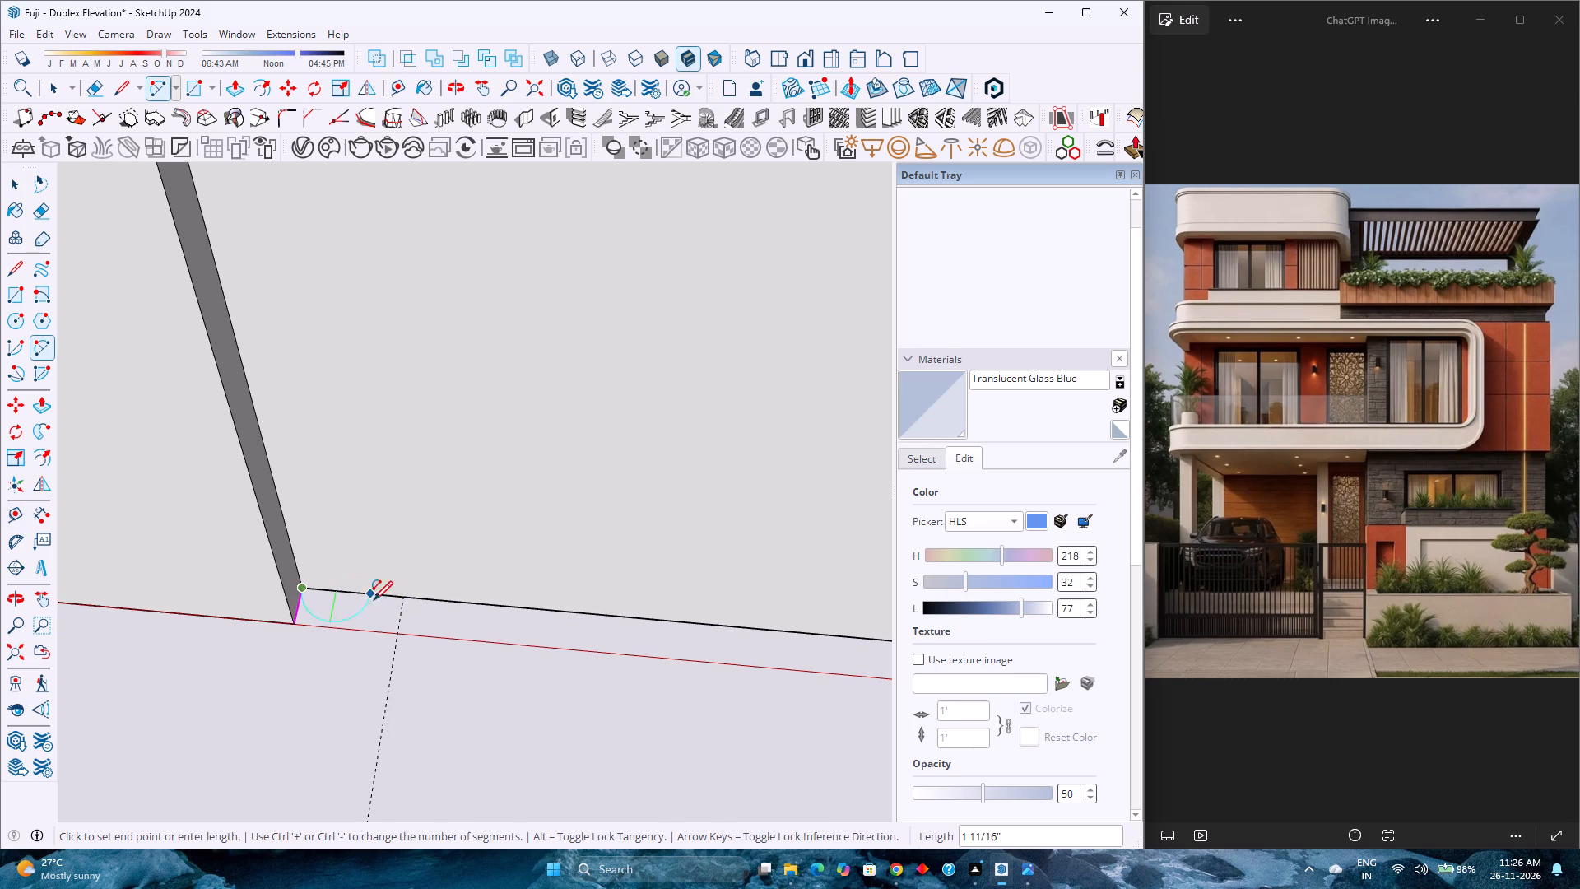
{"action": "double_click", "coordinate": [403, 598]}
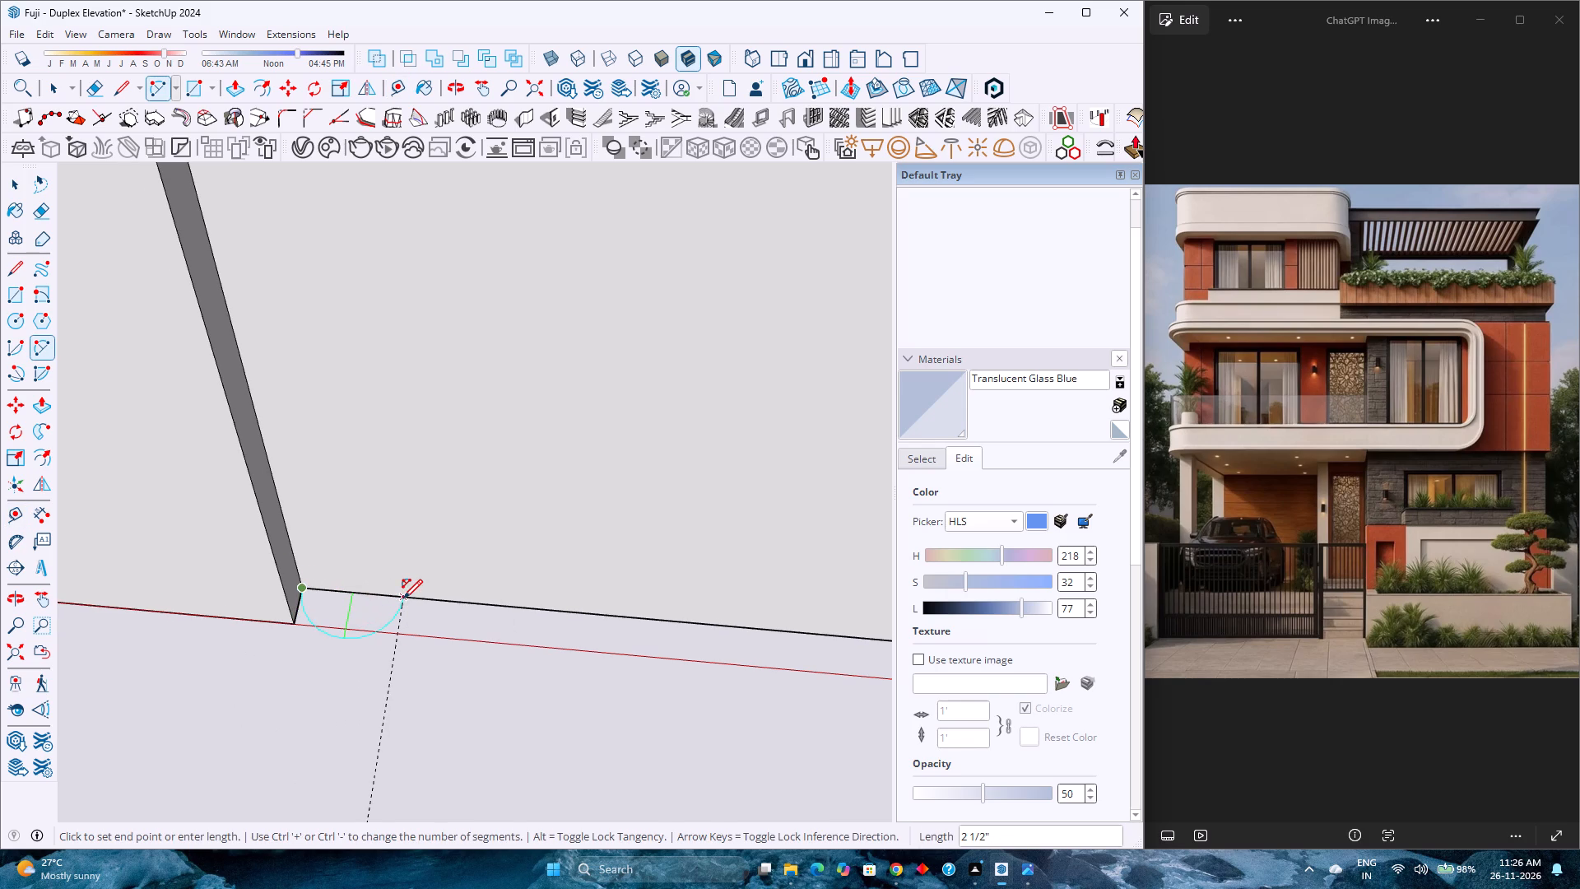
{"action": "key", "text": "l"}
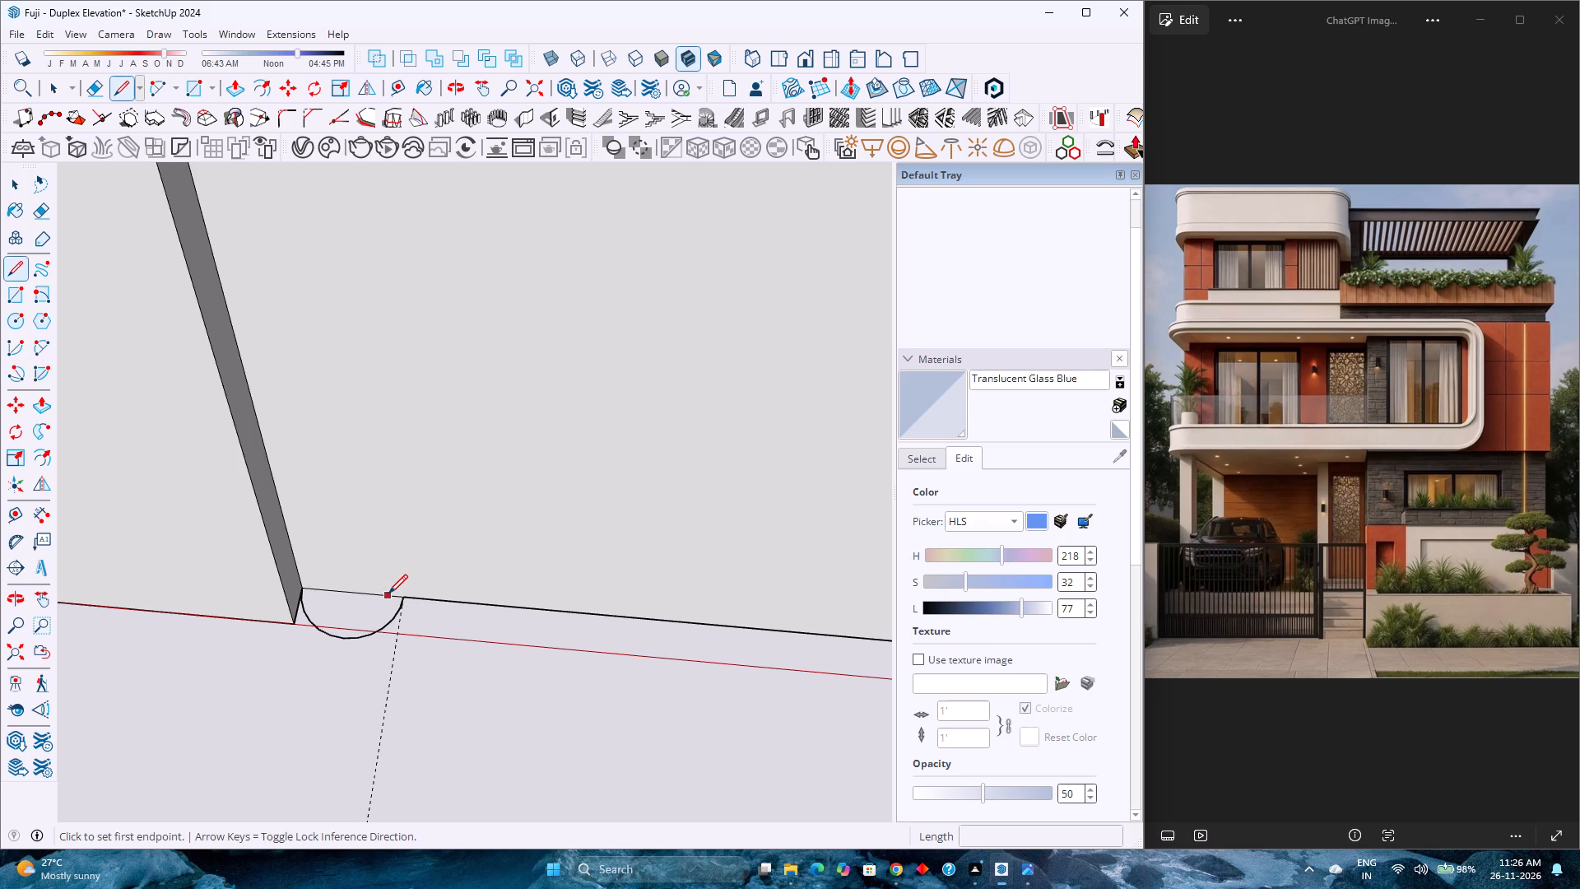
{"action": "left_click", "coordinate": [402, 593]}
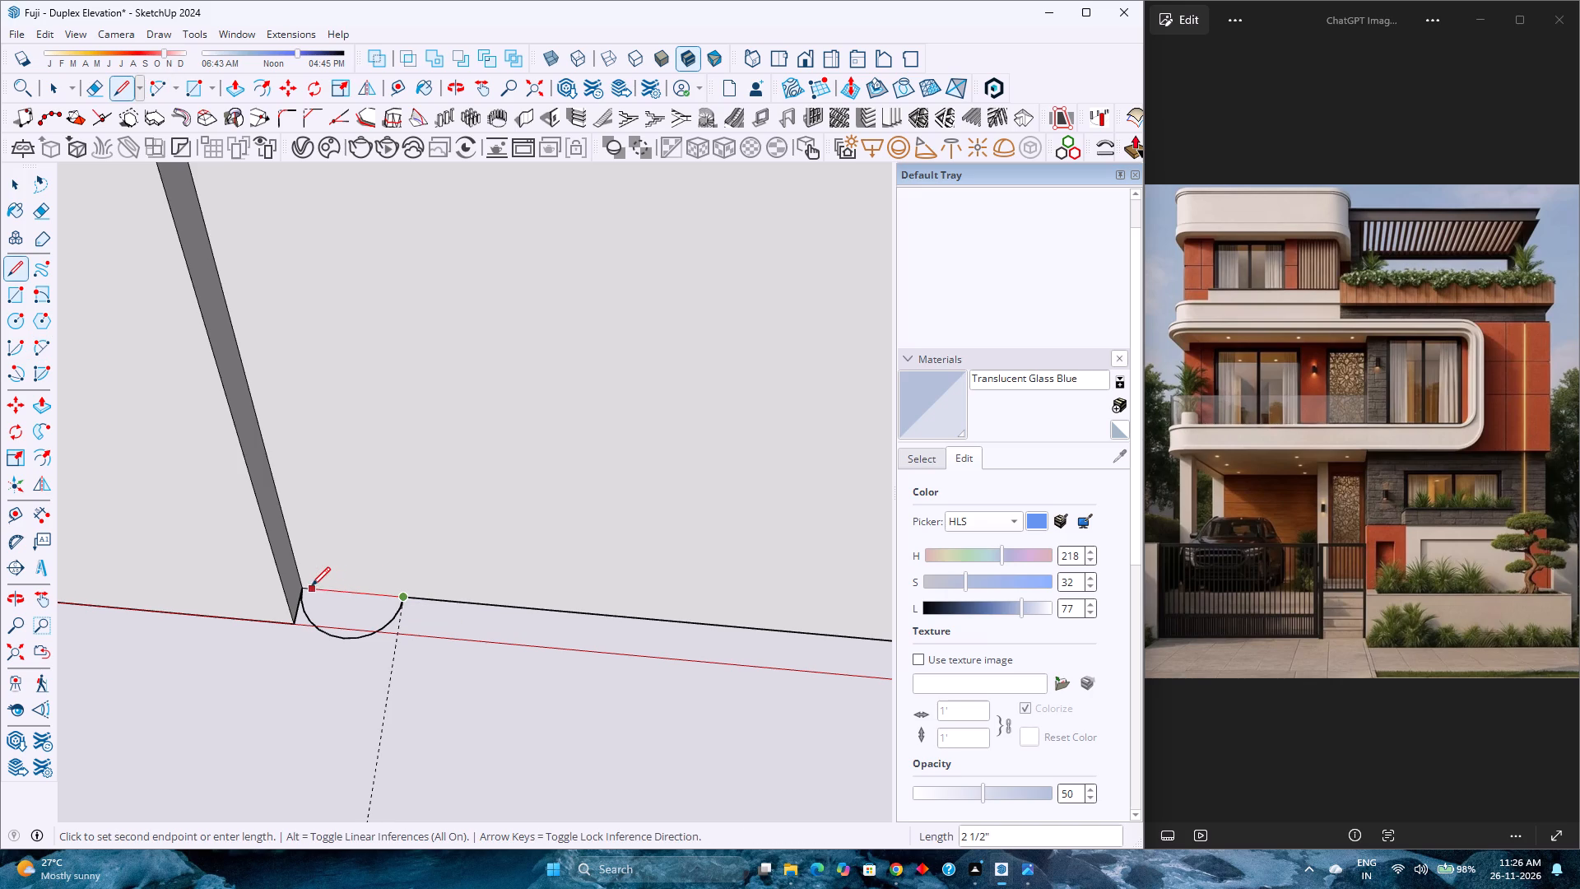
{"action": "left_click", "coordinate": [307, 586]}
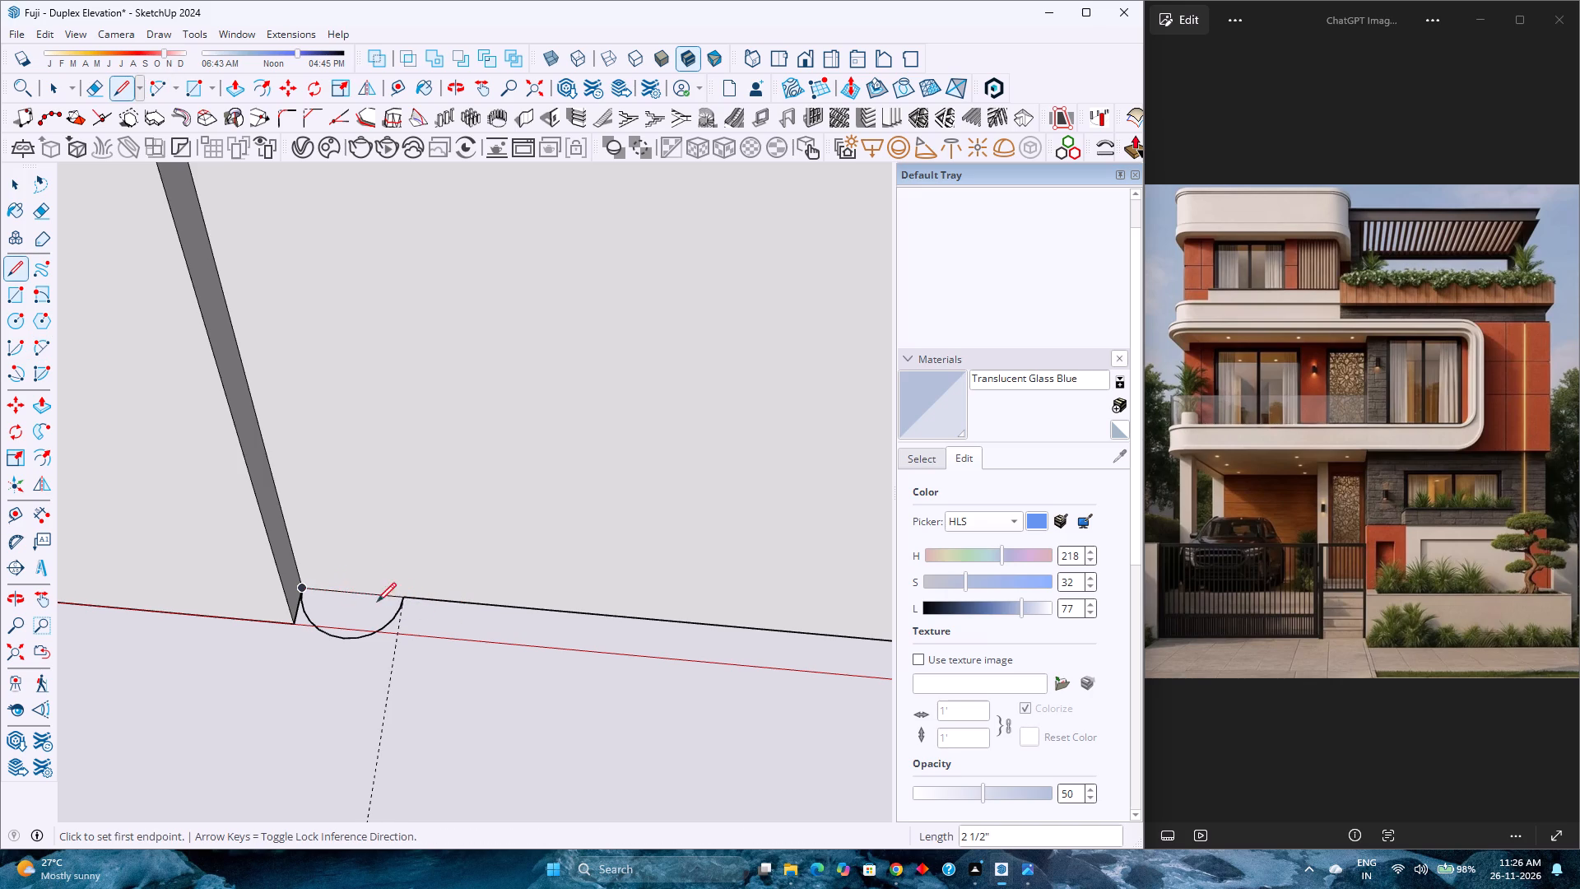
{"action": "left_click", "coordinate": [299, 592]}
{"action": "left_click", "coordinate": [403, 595]}
Set the new arc's segment count to 60.
{"action": "key", "text": "space"}
{"action": "left_click", "coordinate": [376, 621]}
{"action": "middle_click_drag", "start_coordinate": [379, 631], "coordinate": [314, 567]}
{"action": "scroll", "coordinate": [376, 631], "scroll_direction": "up", "scroll_amount": 1}
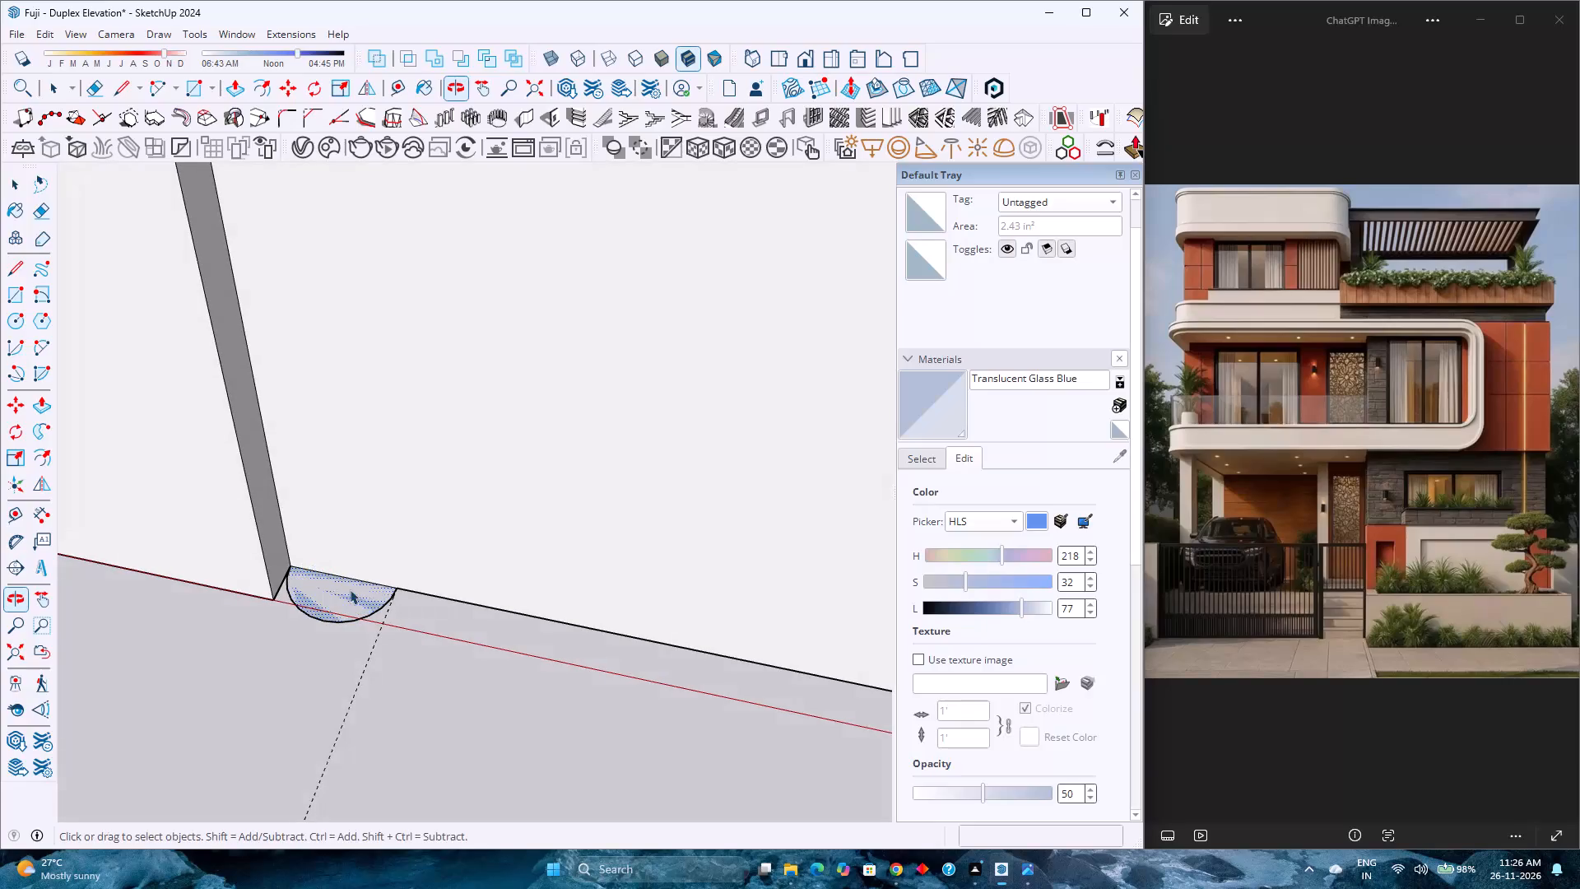
{"action": "left_click", "coordinate": [367, 615]}
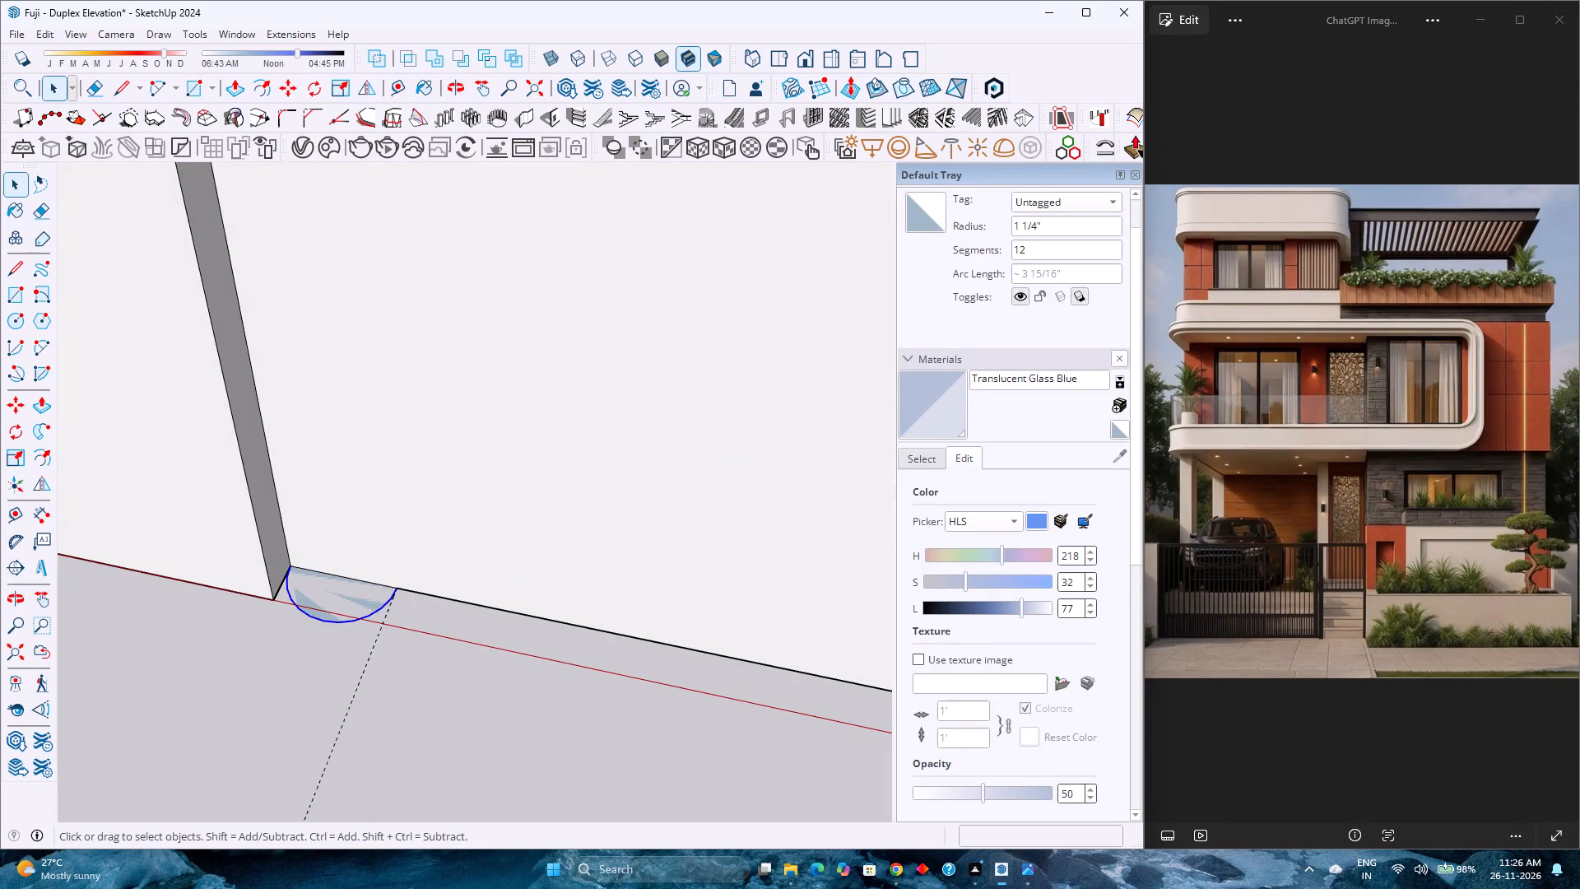
{"action": "double_click", "coordinate": [1033, 253]}
{"action": "type", "text": "60"}
{"action": "key", "text": "Return"}
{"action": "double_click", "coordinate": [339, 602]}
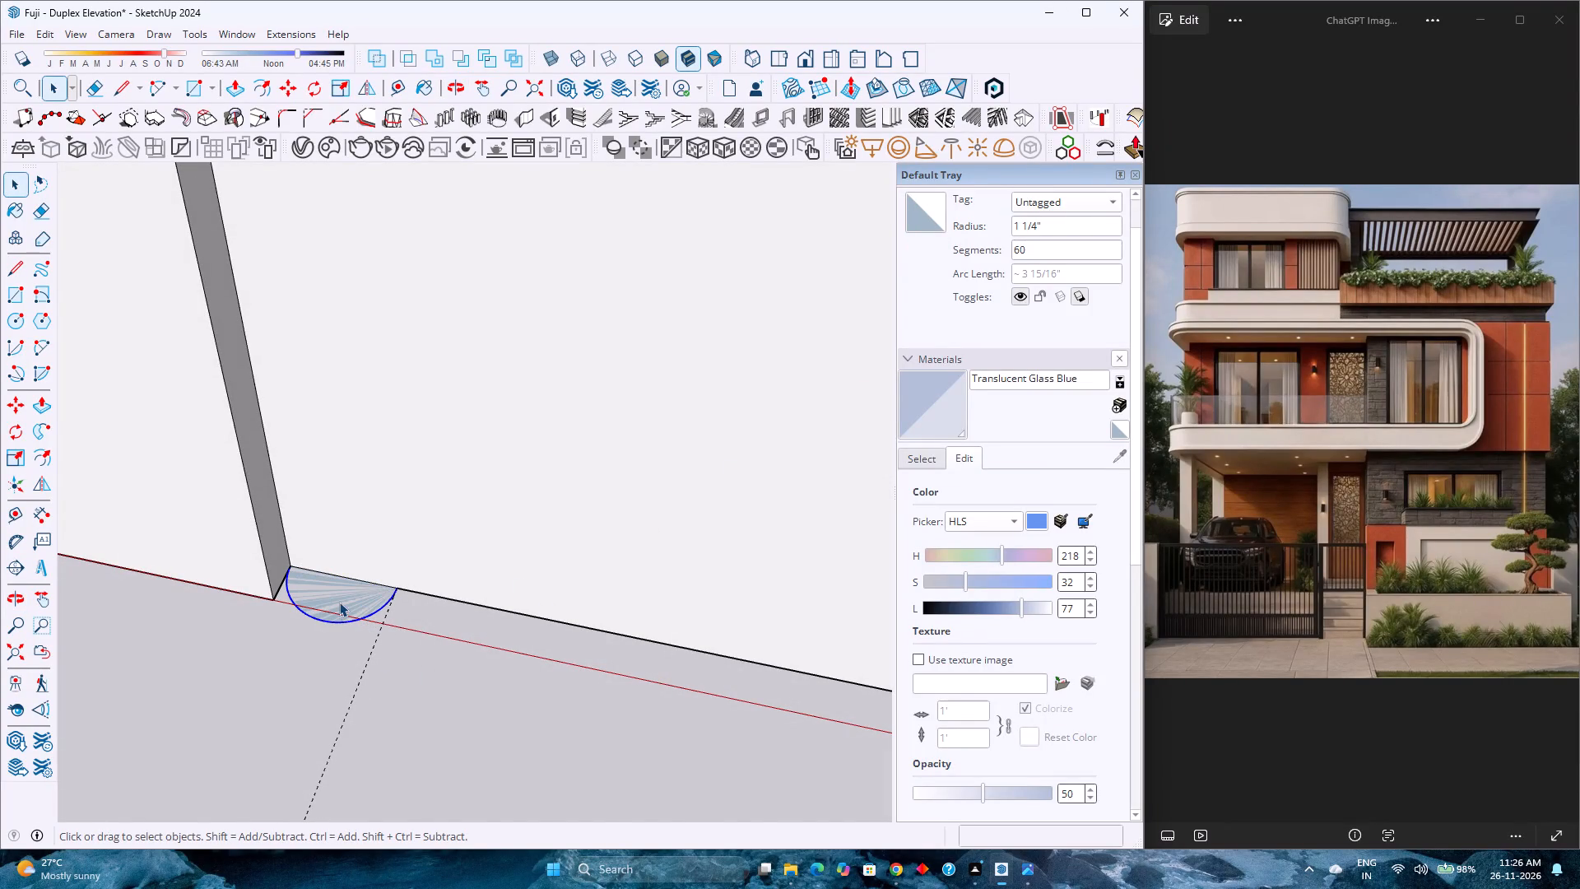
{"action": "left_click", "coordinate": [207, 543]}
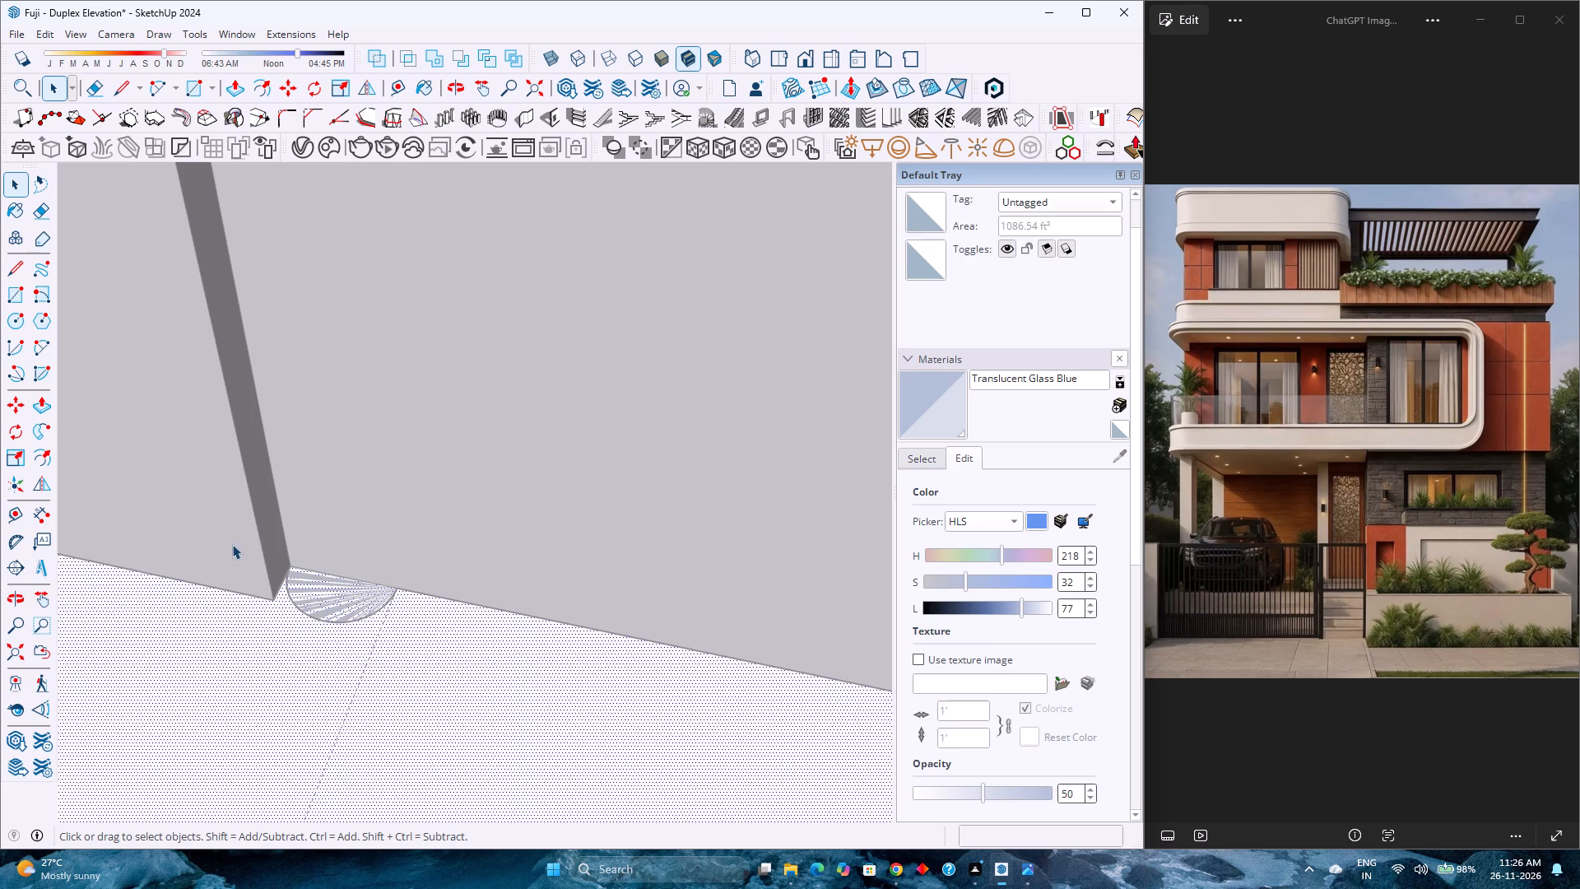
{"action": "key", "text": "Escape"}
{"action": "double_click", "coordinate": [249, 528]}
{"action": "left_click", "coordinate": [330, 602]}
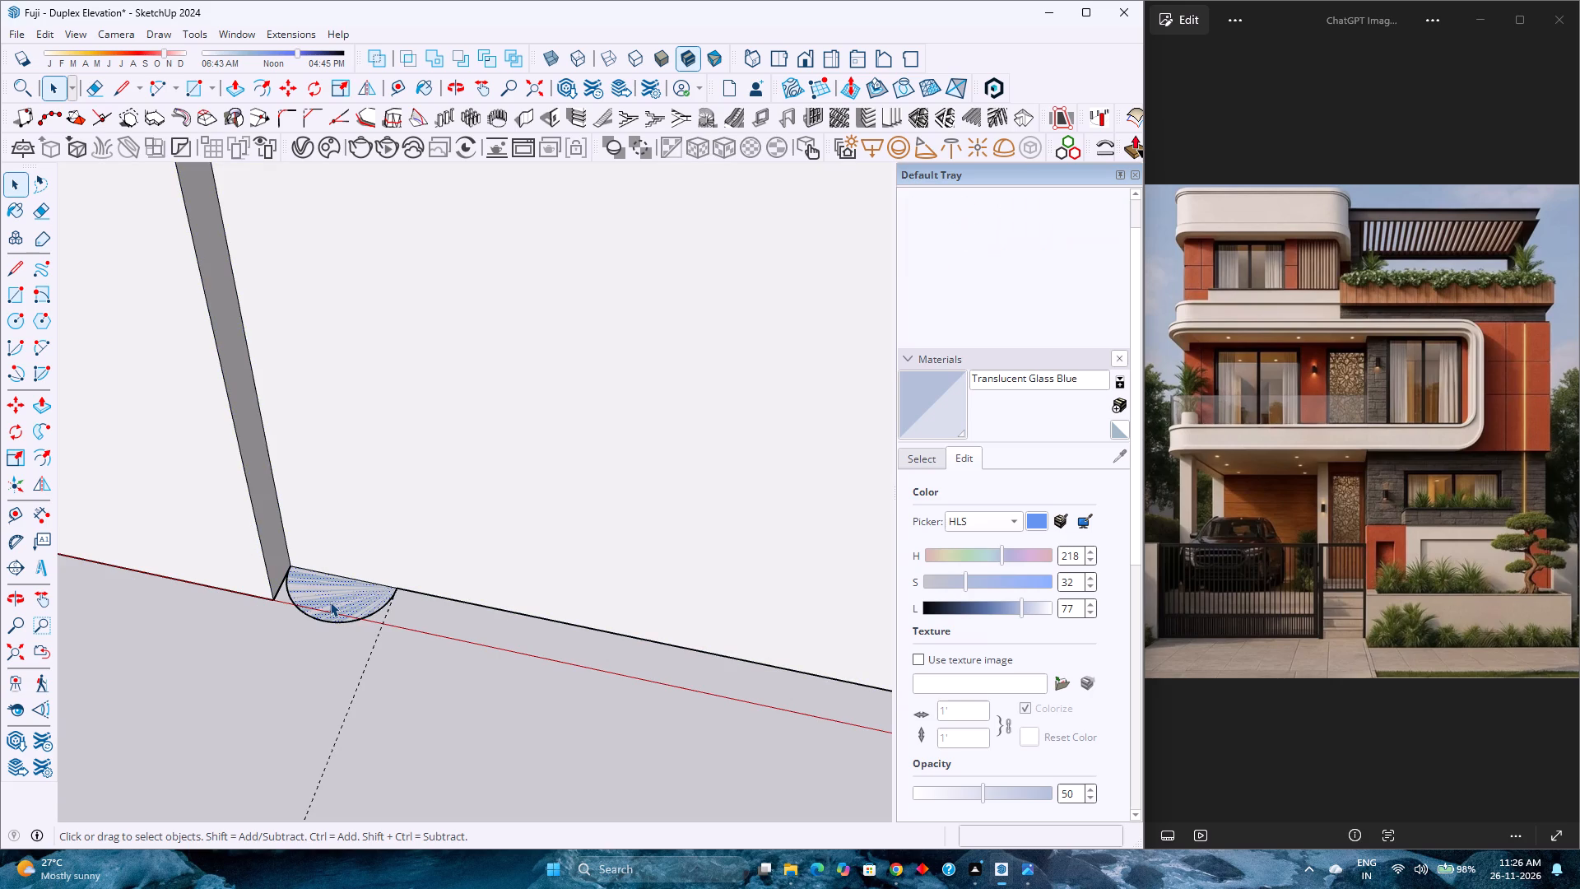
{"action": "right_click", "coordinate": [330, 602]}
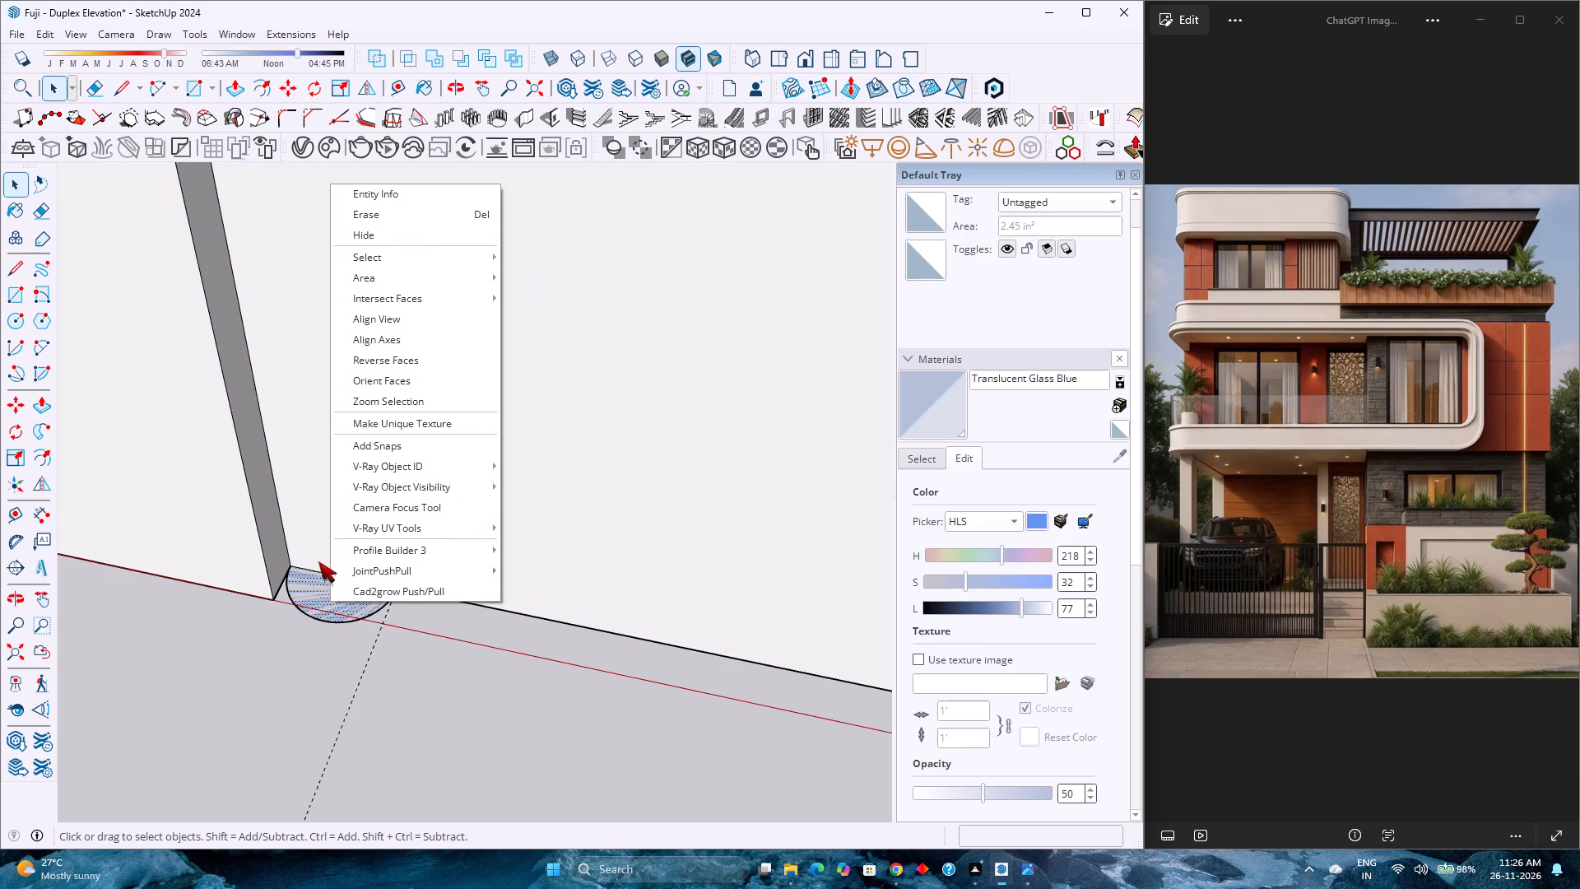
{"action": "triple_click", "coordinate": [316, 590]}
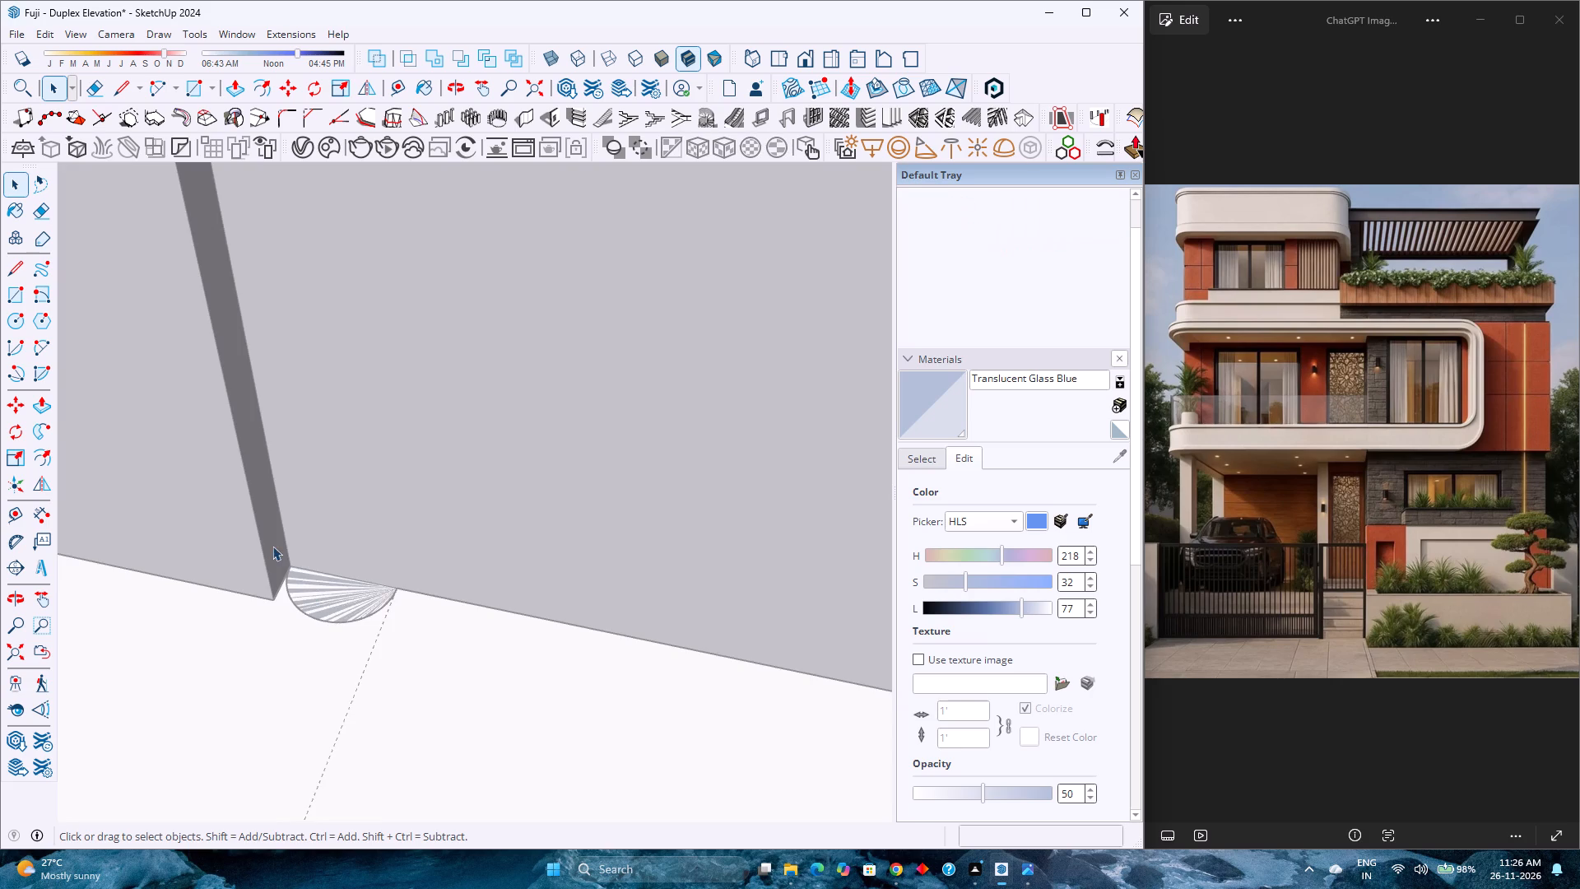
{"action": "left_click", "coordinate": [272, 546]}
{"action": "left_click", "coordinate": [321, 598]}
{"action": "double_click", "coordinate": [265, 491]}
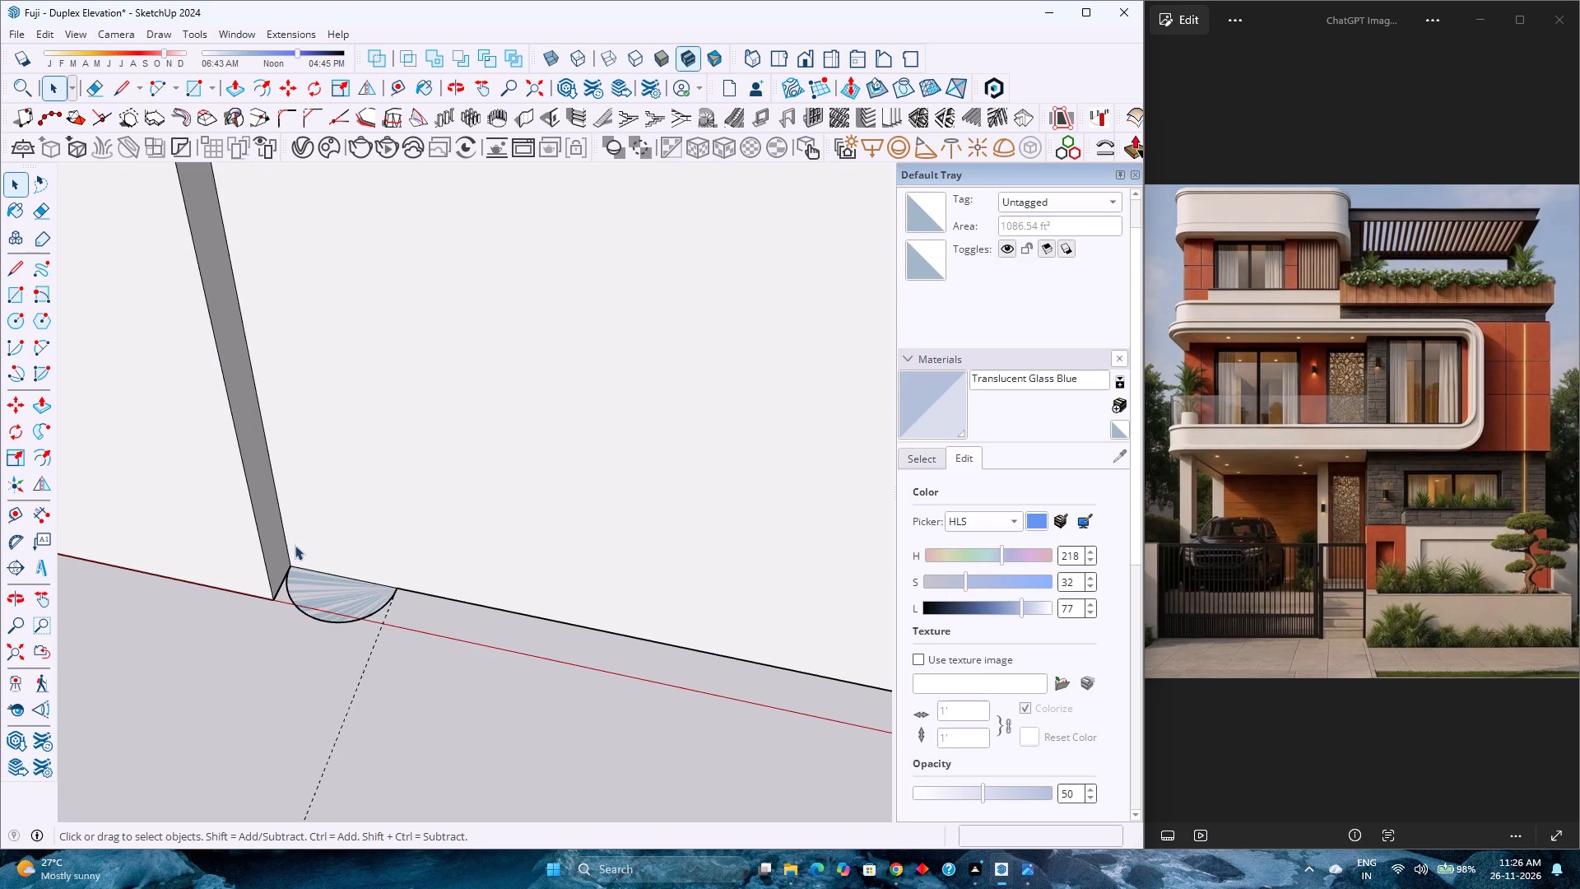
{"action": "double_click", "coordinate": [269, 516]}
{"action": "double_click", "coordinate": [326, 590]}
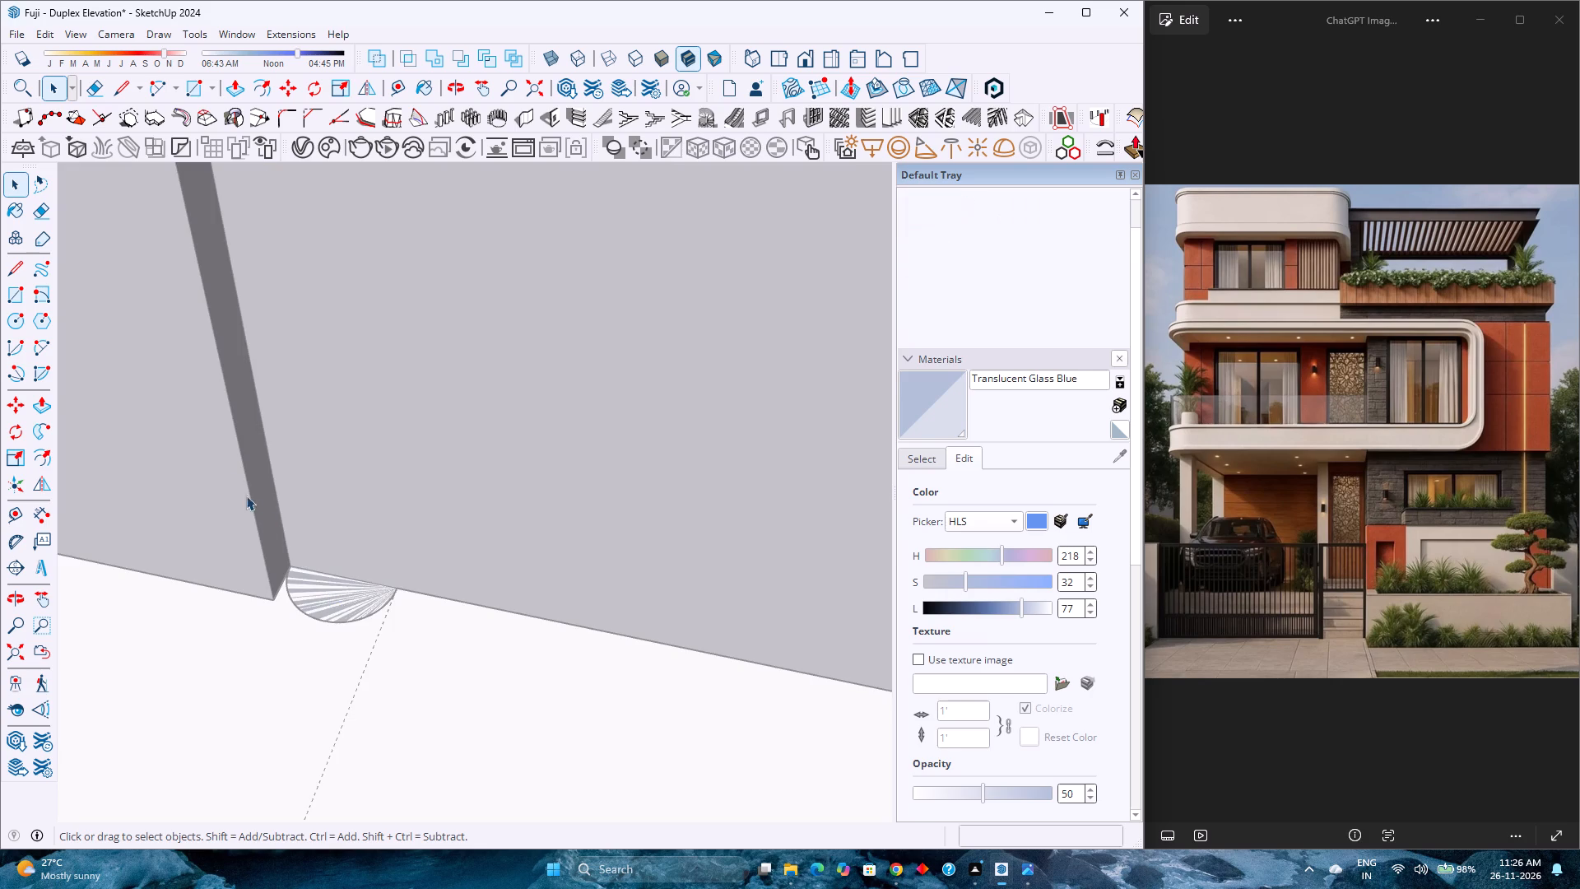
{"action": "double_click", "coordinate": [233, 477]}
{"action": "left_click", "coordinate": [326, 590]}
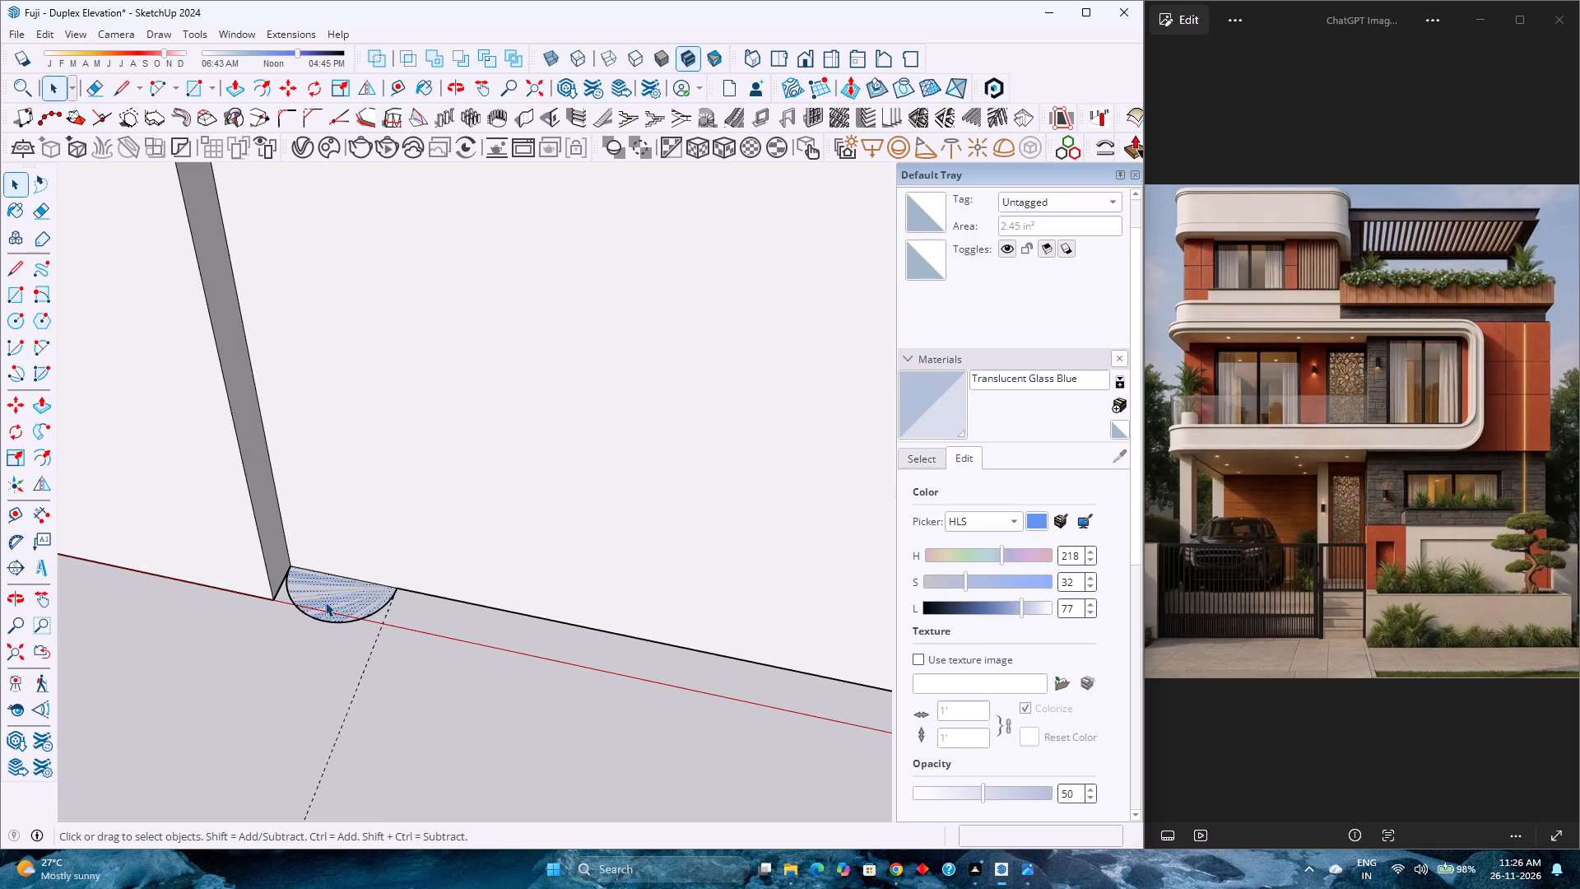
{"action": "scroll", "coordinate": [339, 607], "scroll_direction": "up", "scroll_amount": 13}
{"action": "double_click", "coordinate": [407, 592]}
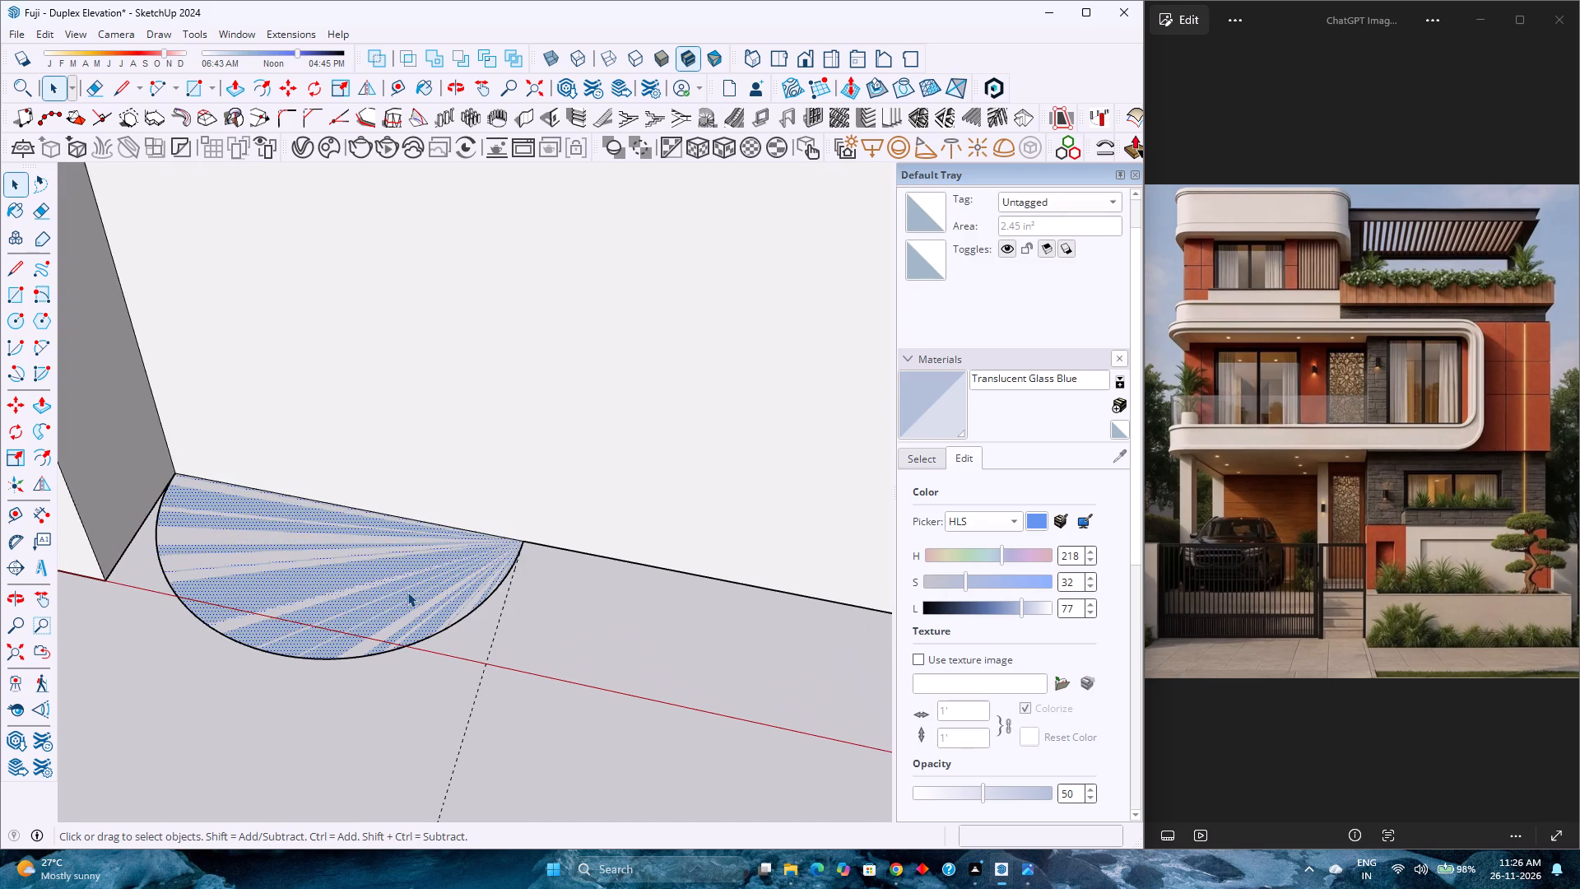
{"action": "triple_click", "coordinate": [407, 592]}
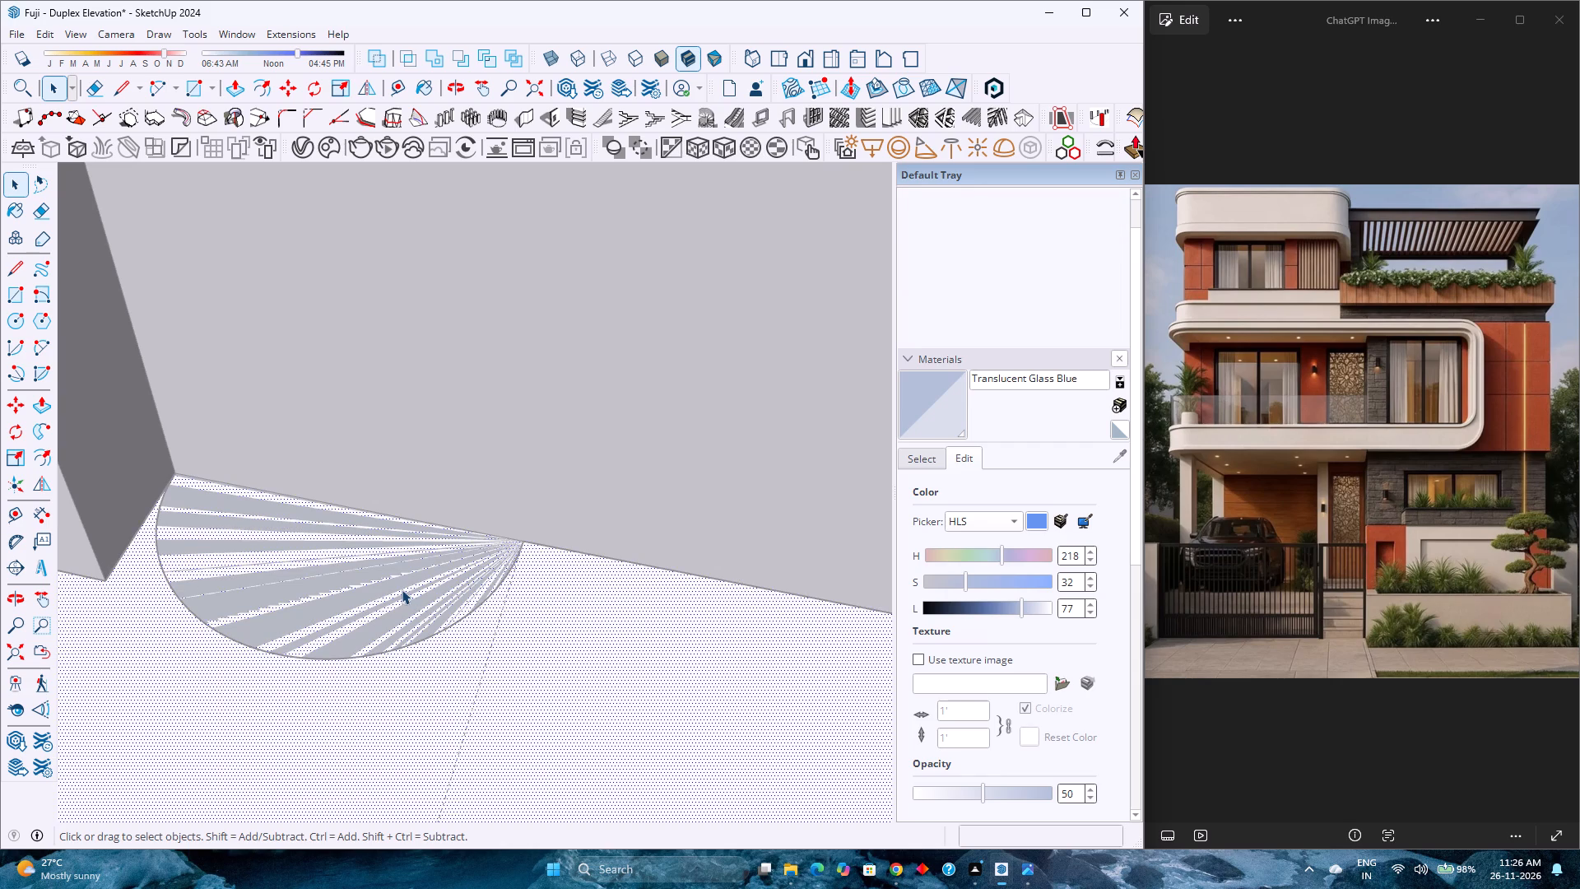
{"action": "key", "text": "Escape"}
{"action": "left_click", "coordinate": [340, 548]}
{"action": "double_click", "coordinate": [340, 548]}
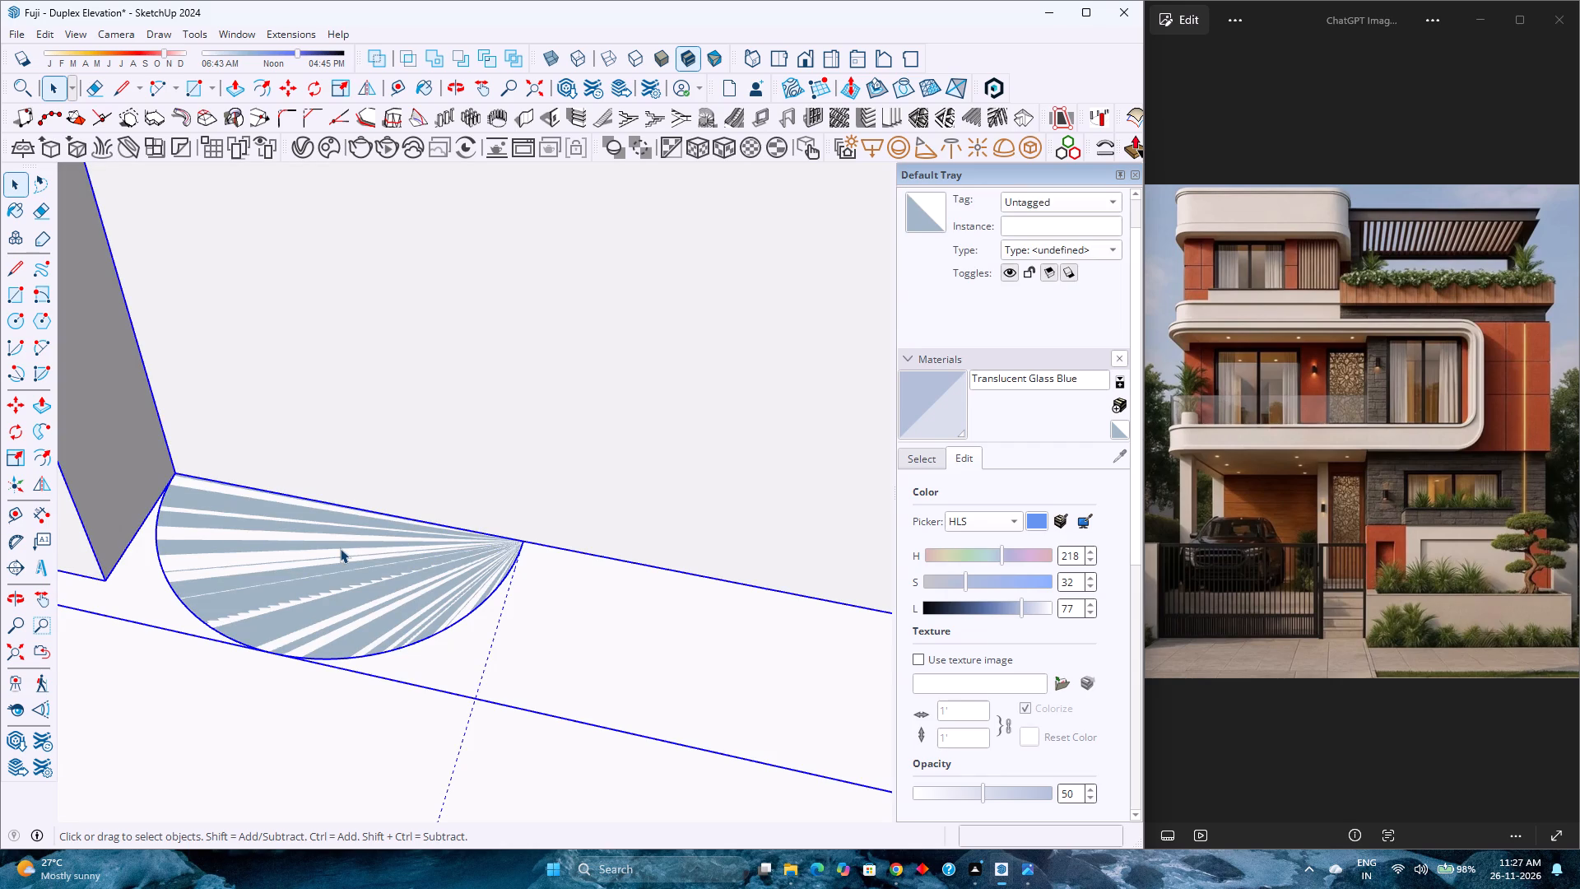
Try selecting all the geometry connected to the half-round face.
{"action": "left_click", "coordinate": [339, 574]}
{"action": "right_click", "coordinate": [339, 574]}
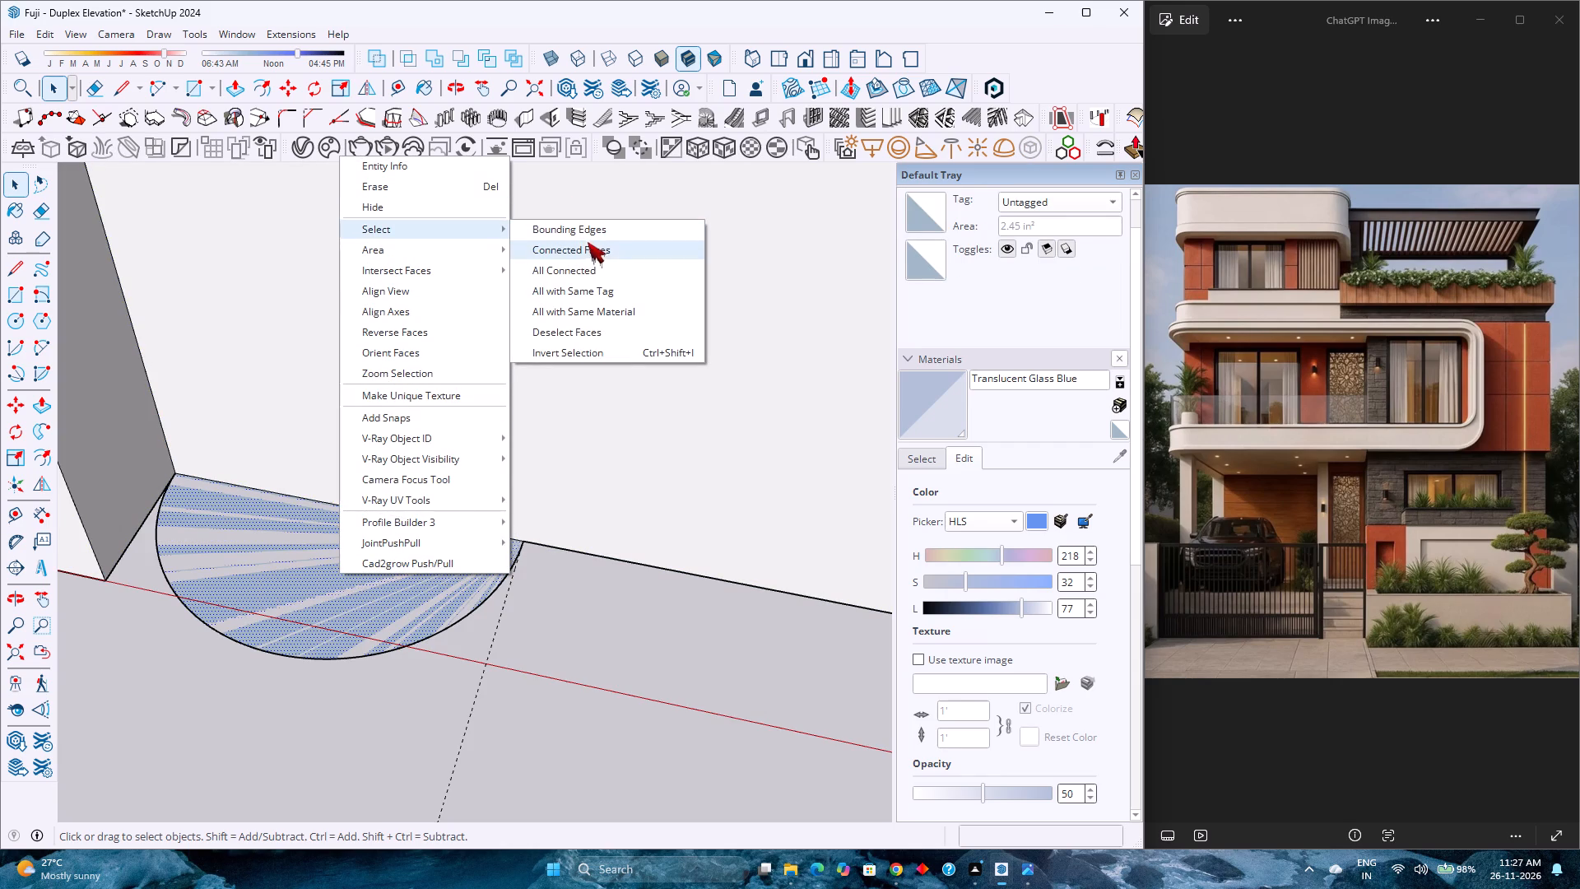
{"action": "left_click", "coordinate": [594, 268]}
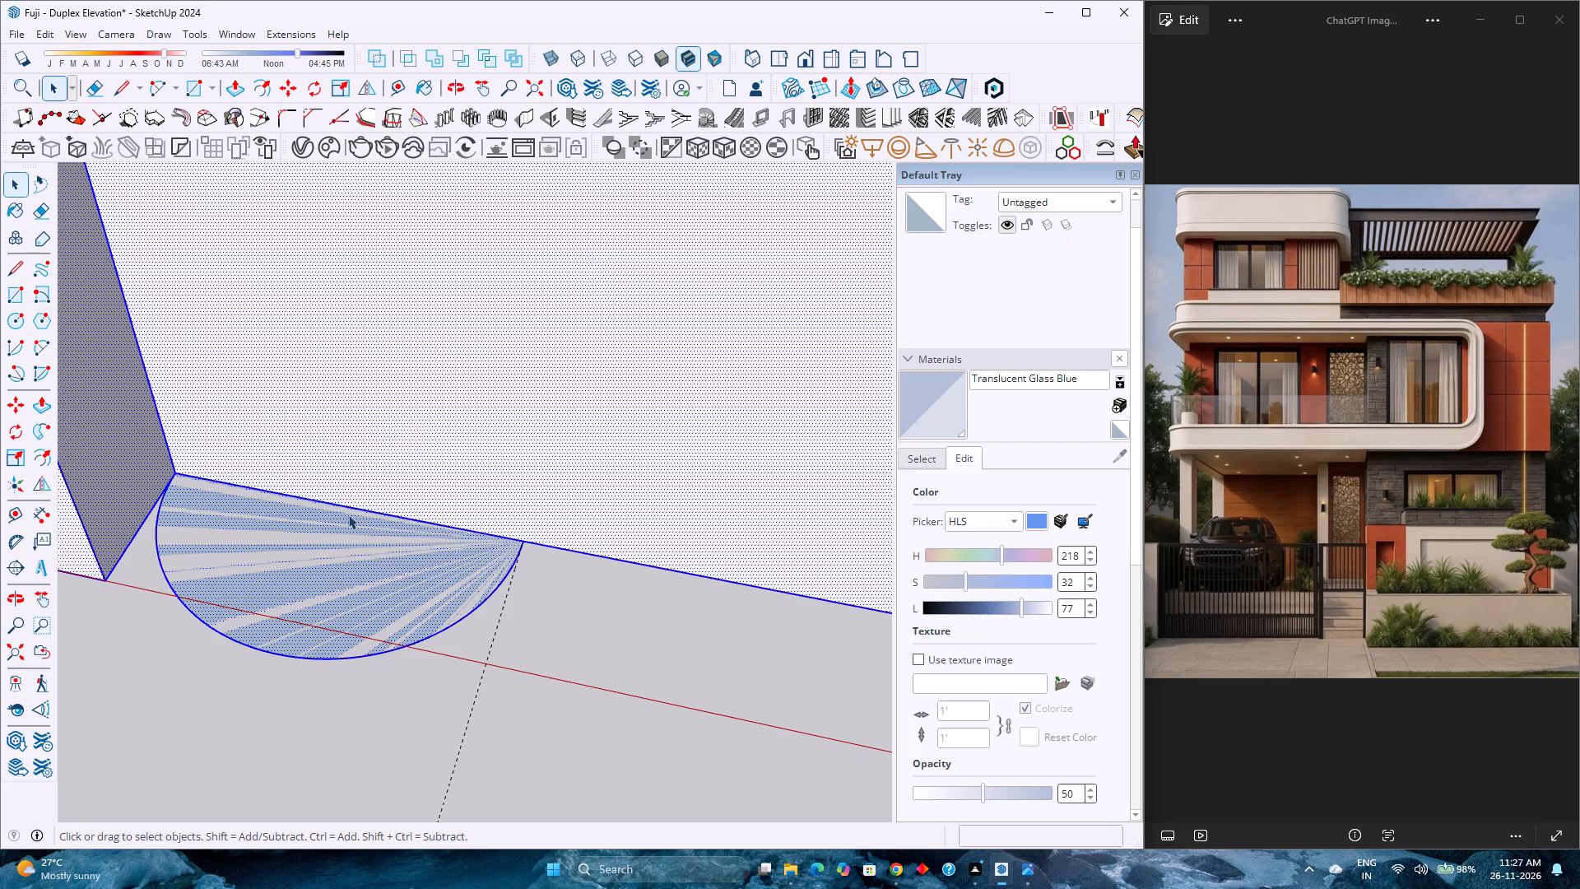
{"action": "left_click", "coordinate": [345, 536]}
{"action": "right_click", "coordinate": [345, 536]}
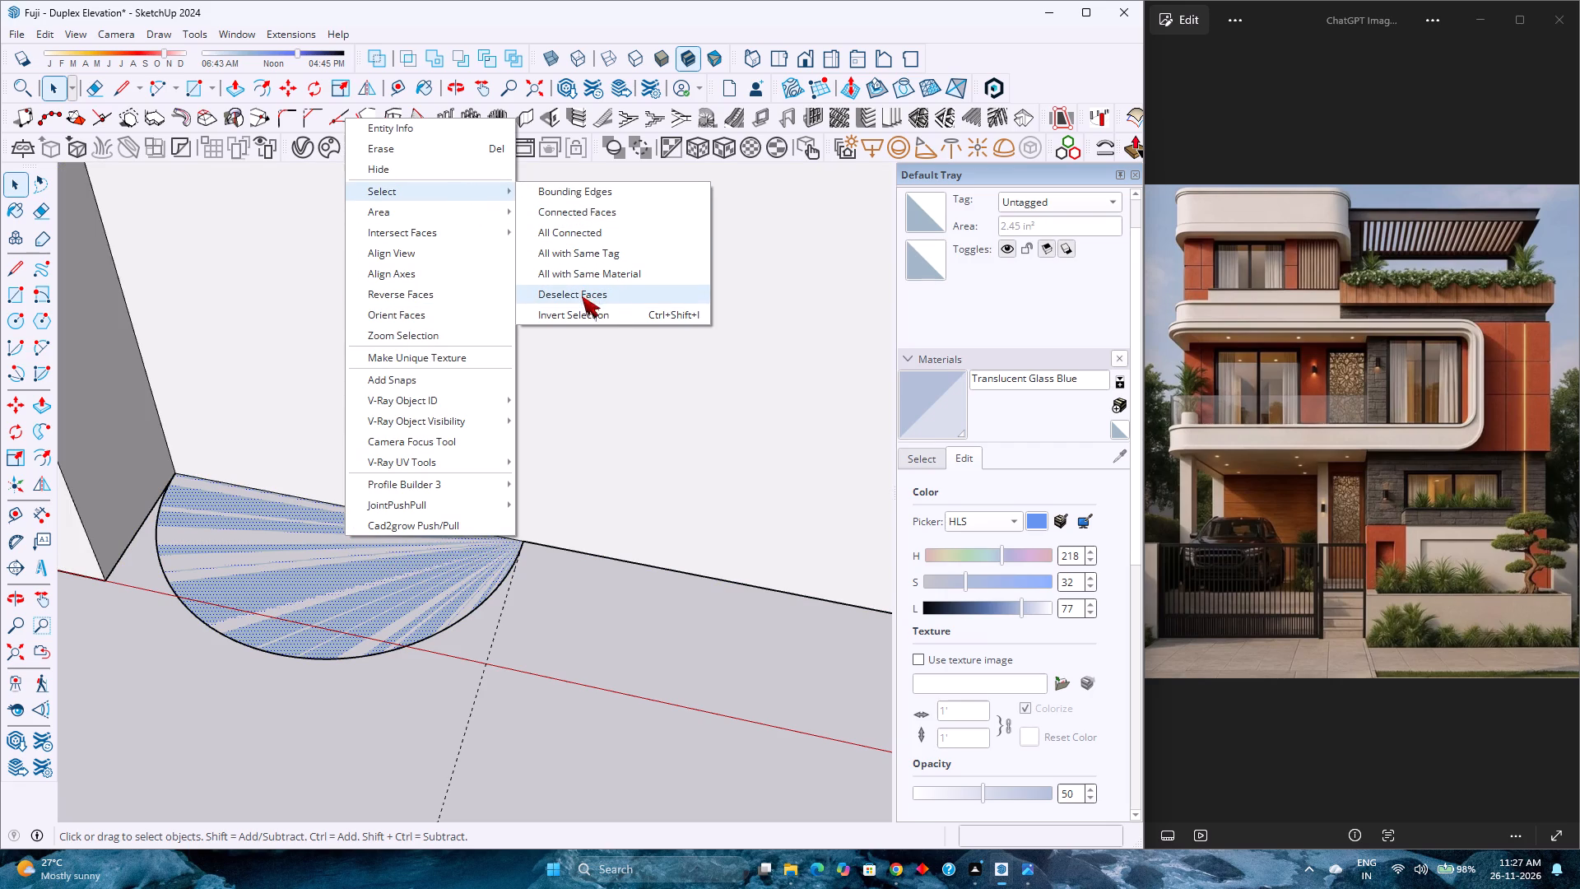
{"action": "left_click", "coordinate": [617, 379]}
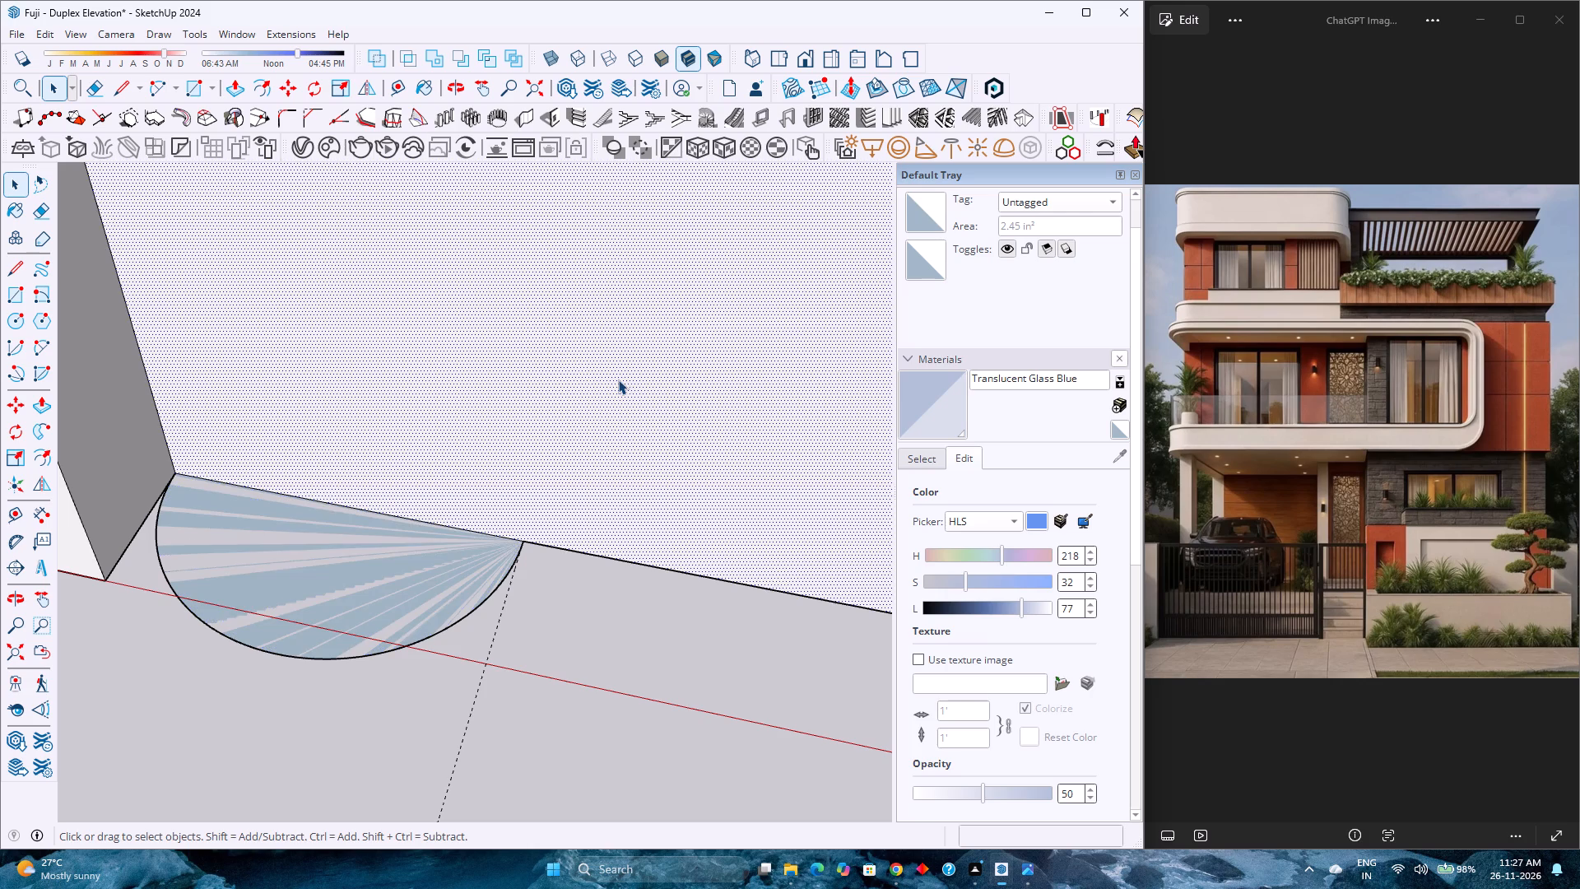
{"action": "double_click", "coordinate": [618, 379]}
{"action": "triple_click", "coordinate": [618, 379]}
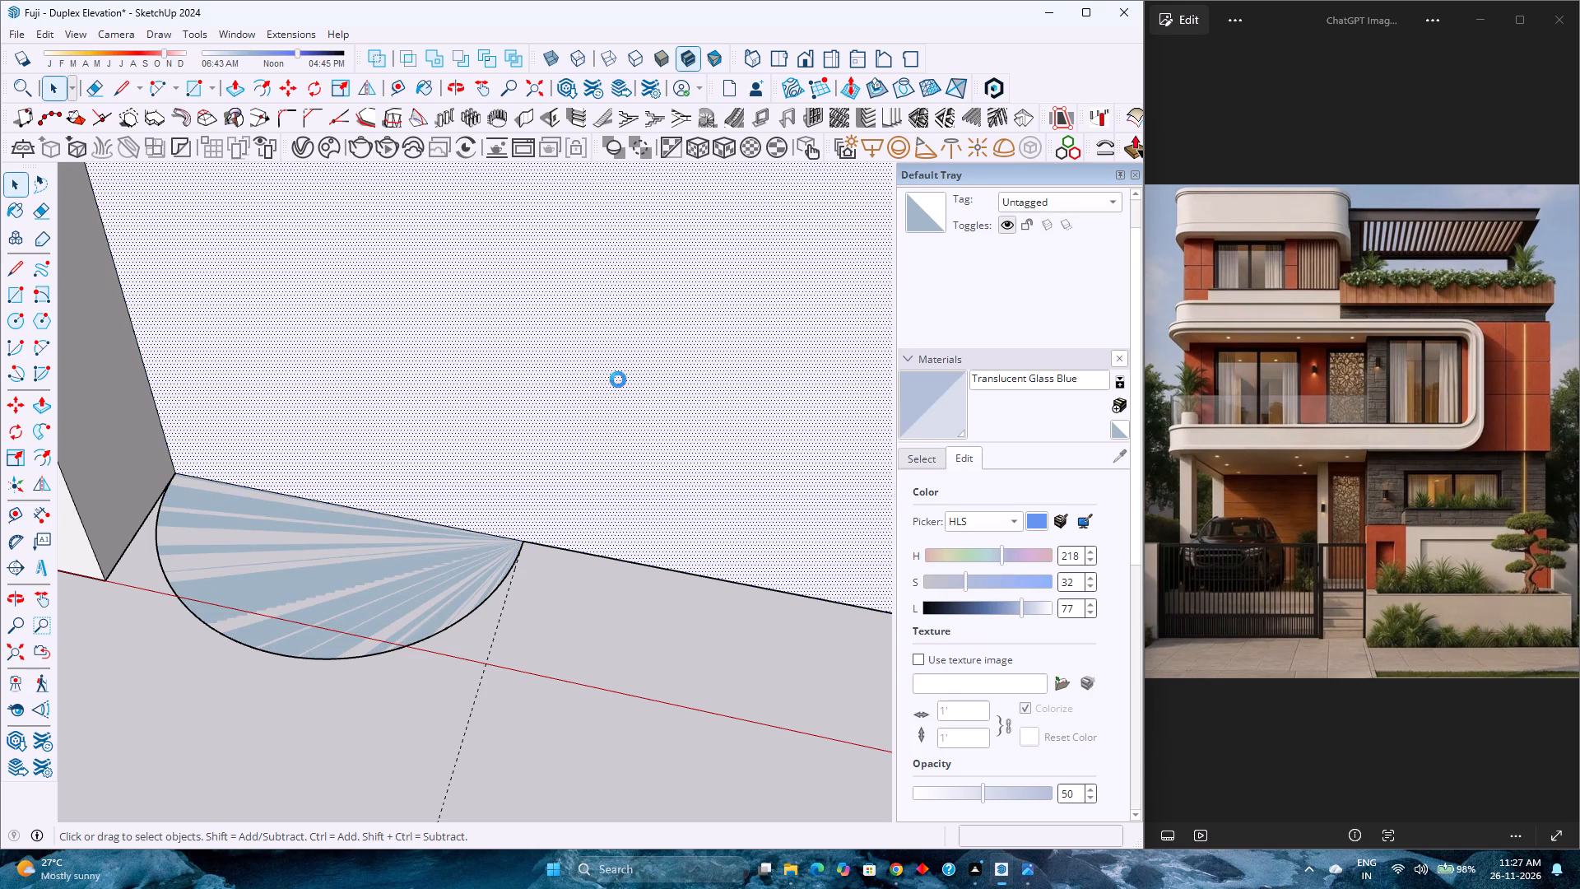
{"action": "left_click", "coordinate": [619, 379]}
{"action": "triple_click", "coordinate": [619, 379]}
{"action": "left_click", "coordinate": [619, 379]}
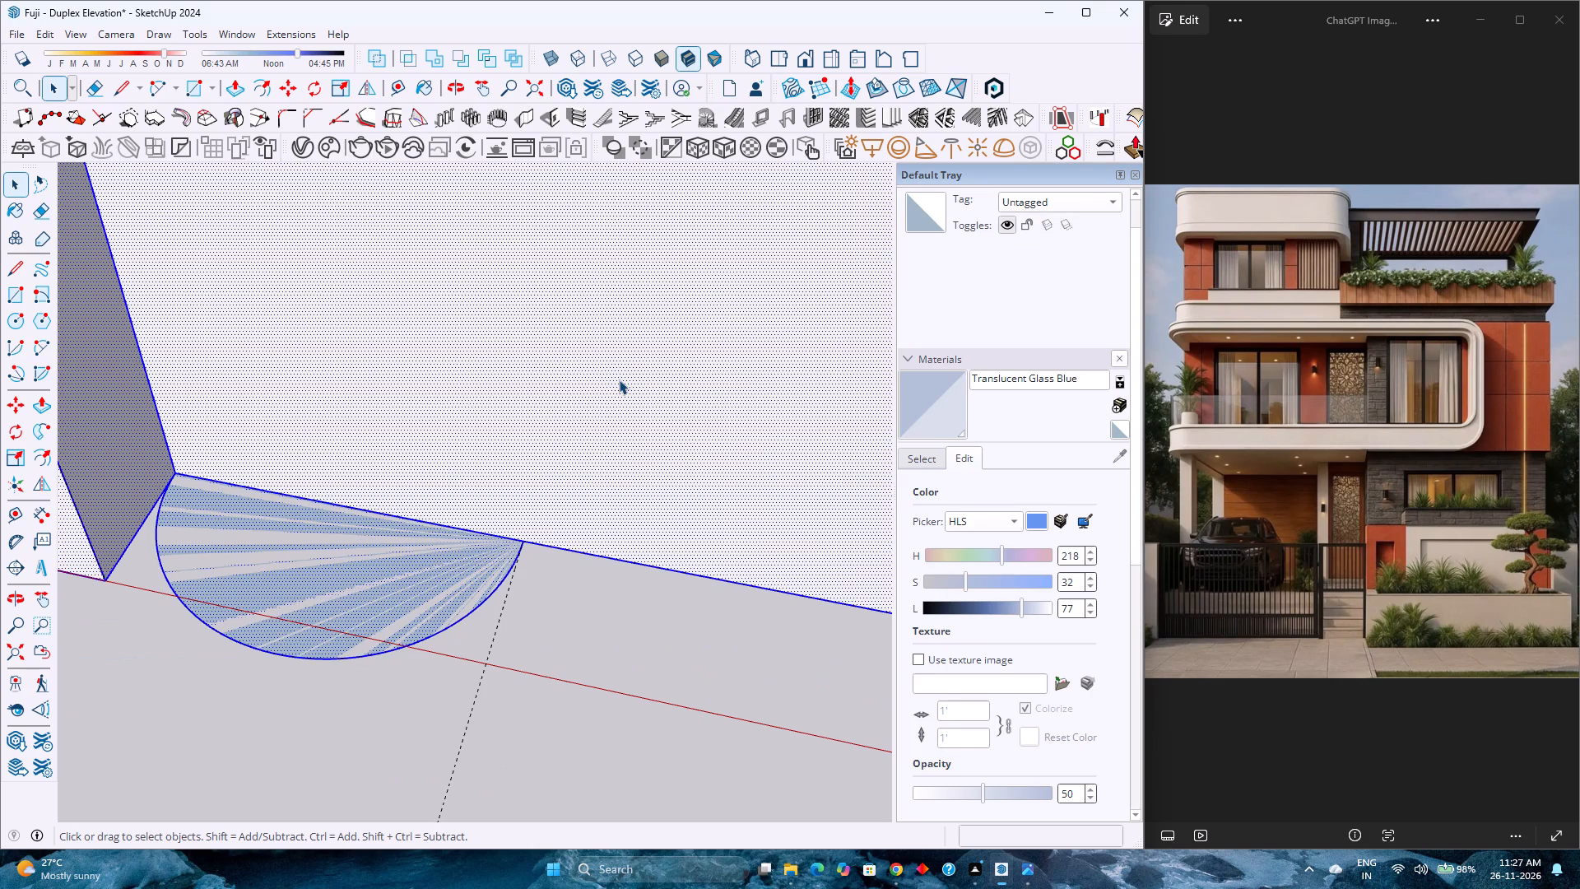
Copy the half-round face 4'6" along the wall base, past the wall's outer corner.
{"action": "left_click", "coordinate": [360, 585]}
{"action": "right_click", "coordinate": [356, 585]}
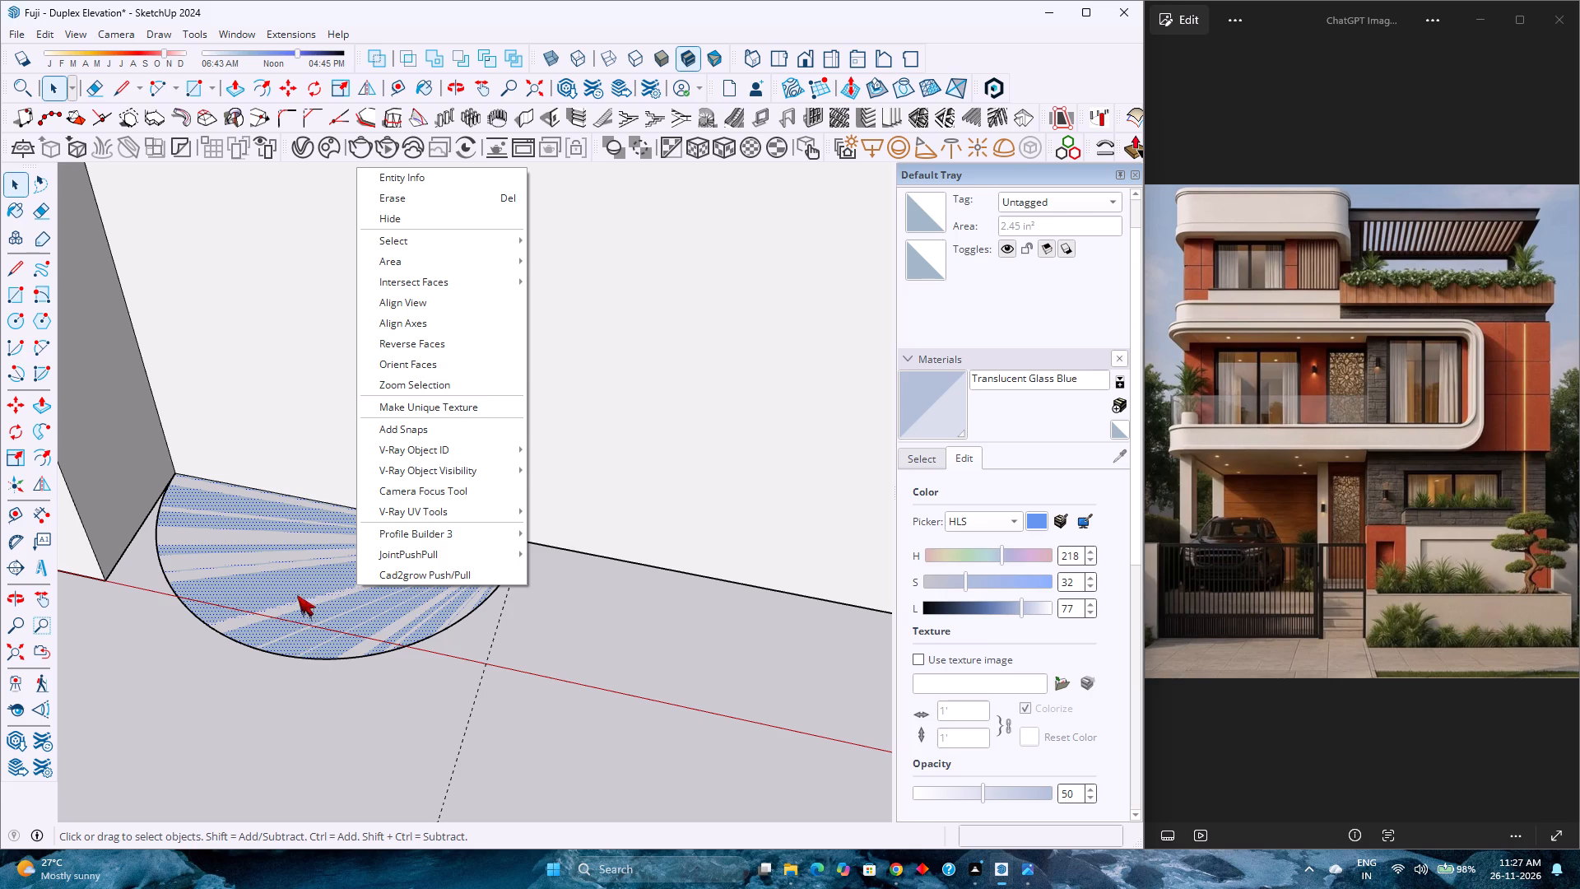
{"action": "left_click", "coordinate": [300, 631]}
{"action": "right_click", "coordinate": [314, 604]}
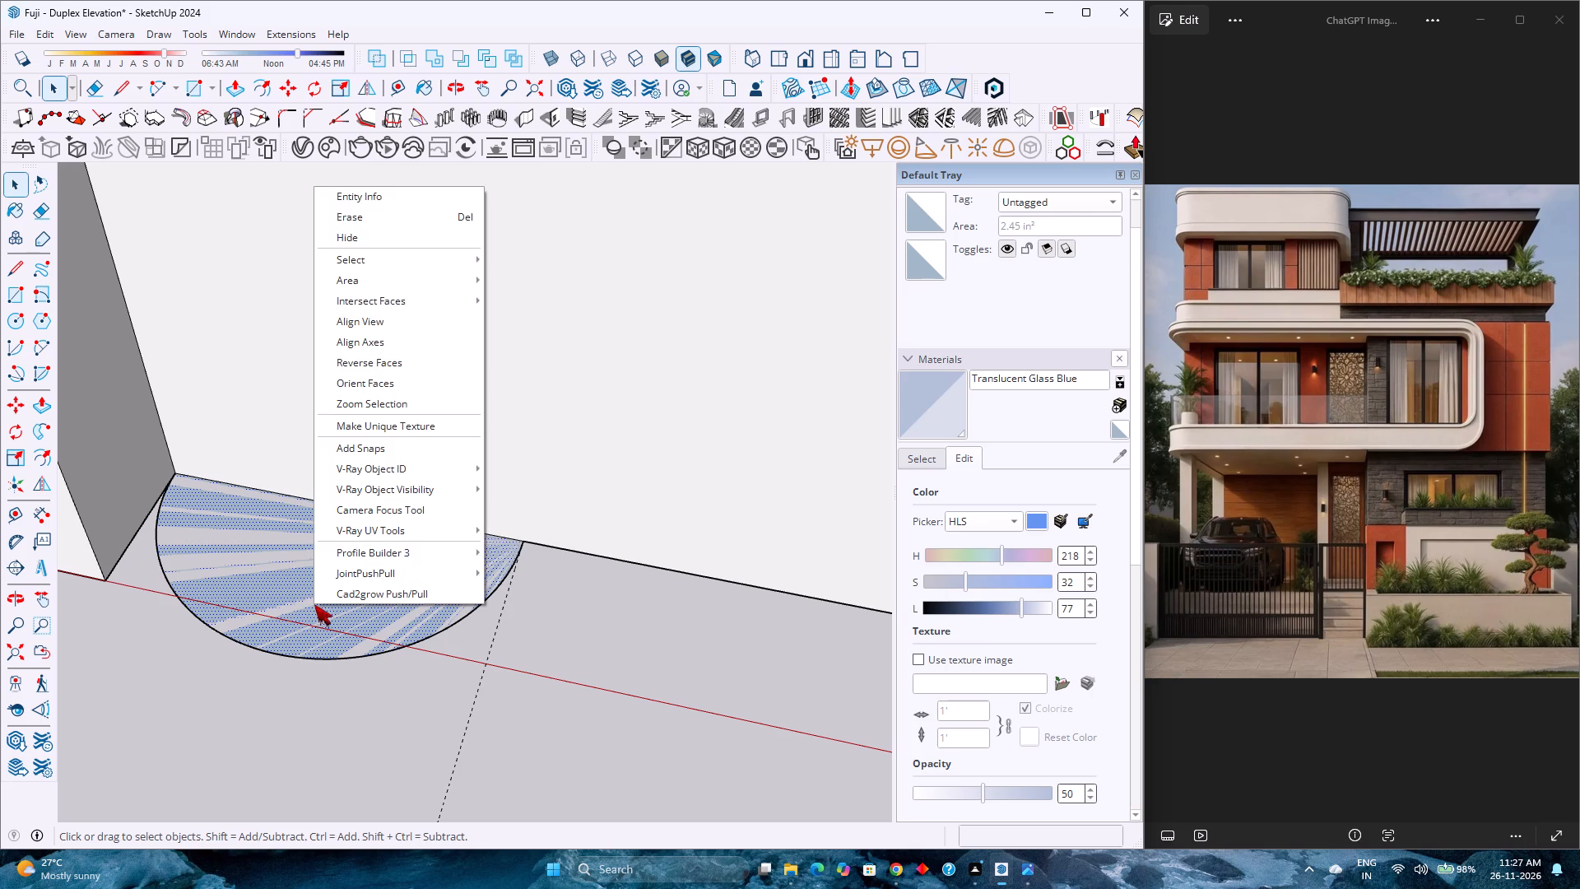
{"action": "left_click", "coordinate": [280, 630]}
{"action": "key", "text": "m"}
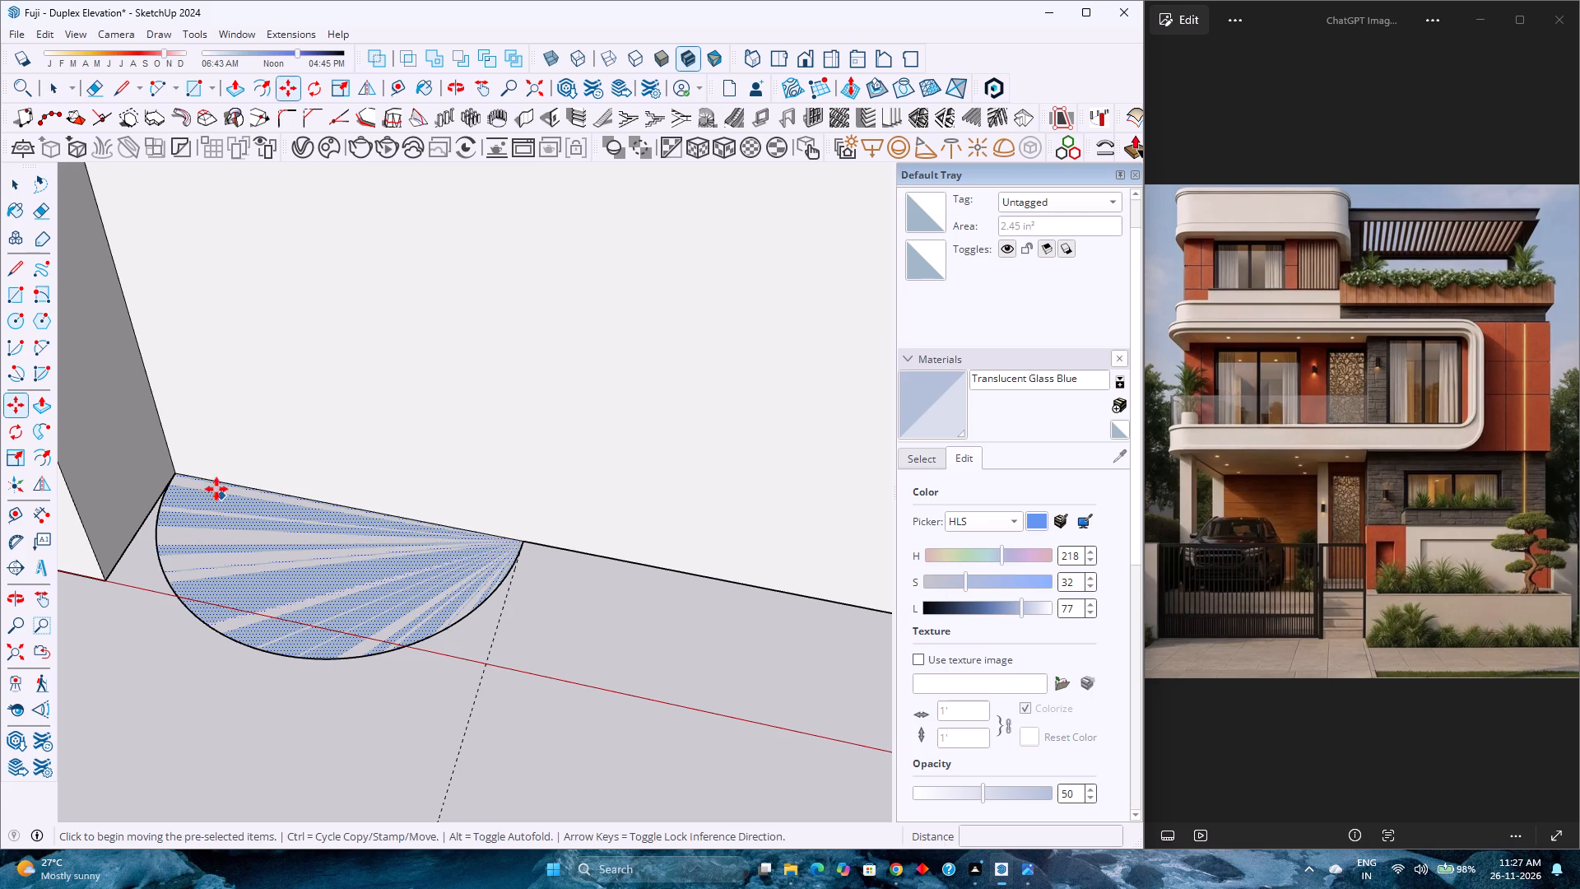
{"action": "left_click", "coordinate": [169, 470]}
{"action": "scroll", "coordinate": [302, 518], "scroll_direction": "down", "scroll_amount": 6}
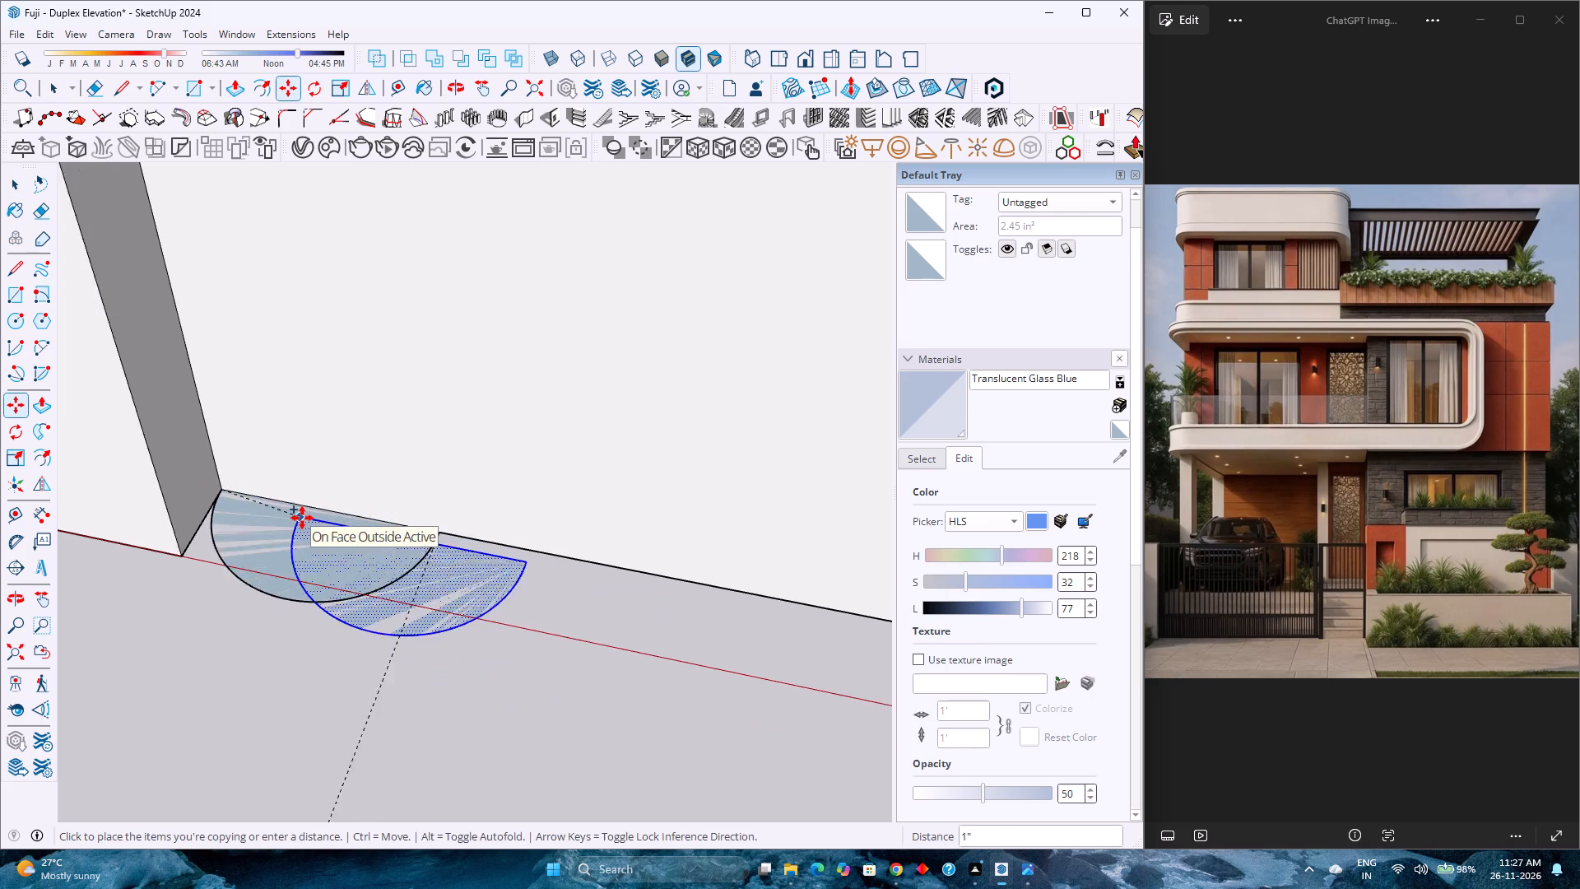
{"action": "scroll", "coordinate": [302, 518], "scroll_direction": "down", "scroll_amount": 3}
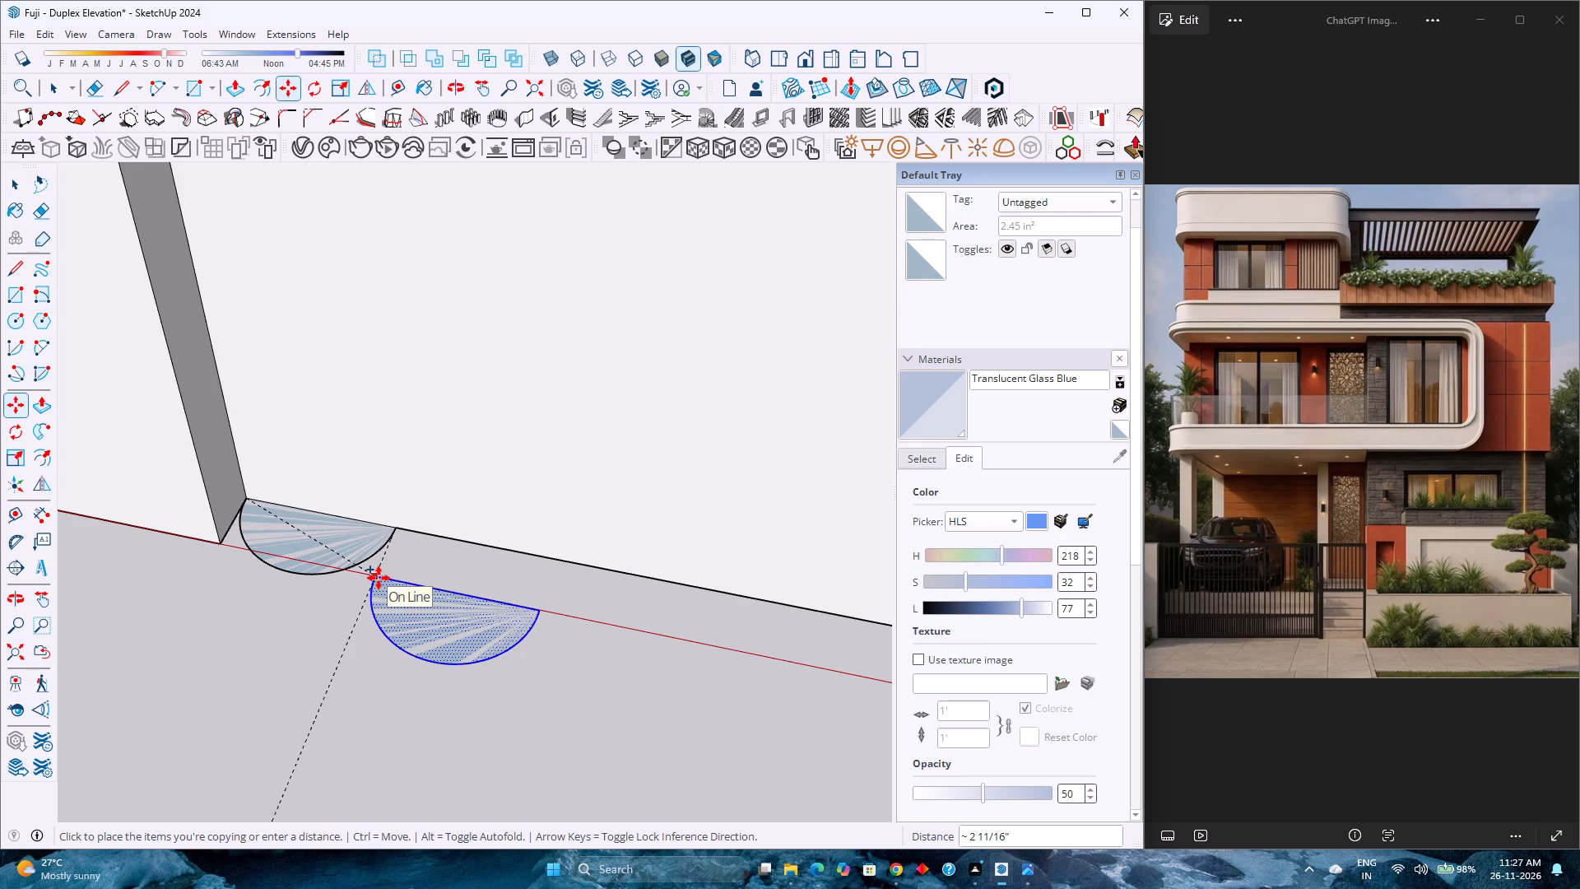
{"action": "scroll", "coordinate": [422, 570], "scroll_direction": "down", "scroll_amount": 13}
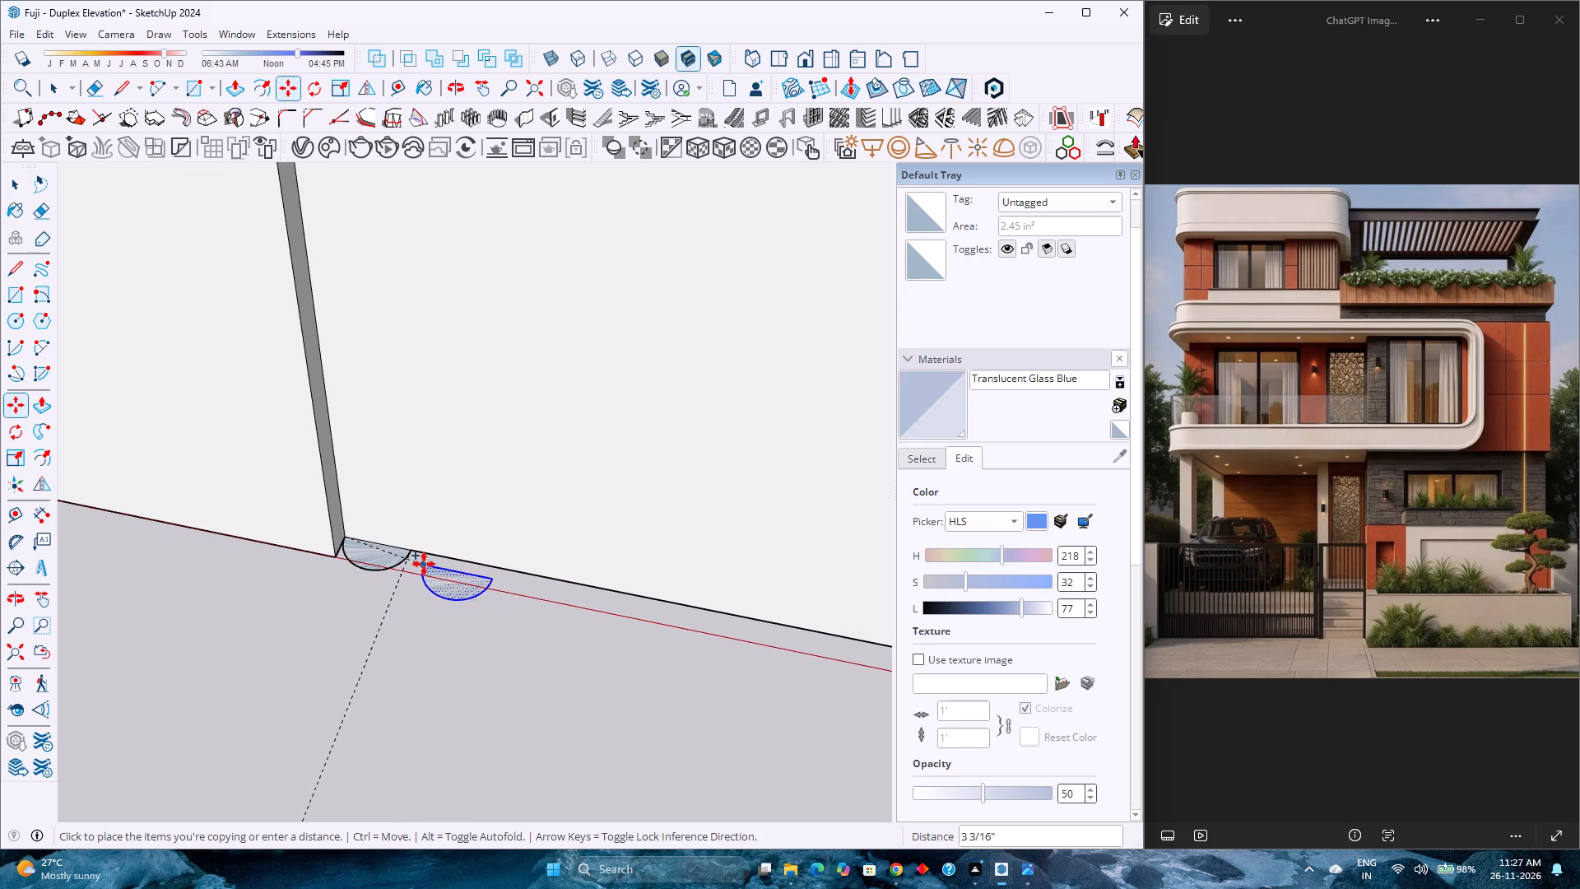
{"action": "scroll", "coordinate": [424, 564], "scroll_direction": "down", "scroll_amount": 18}
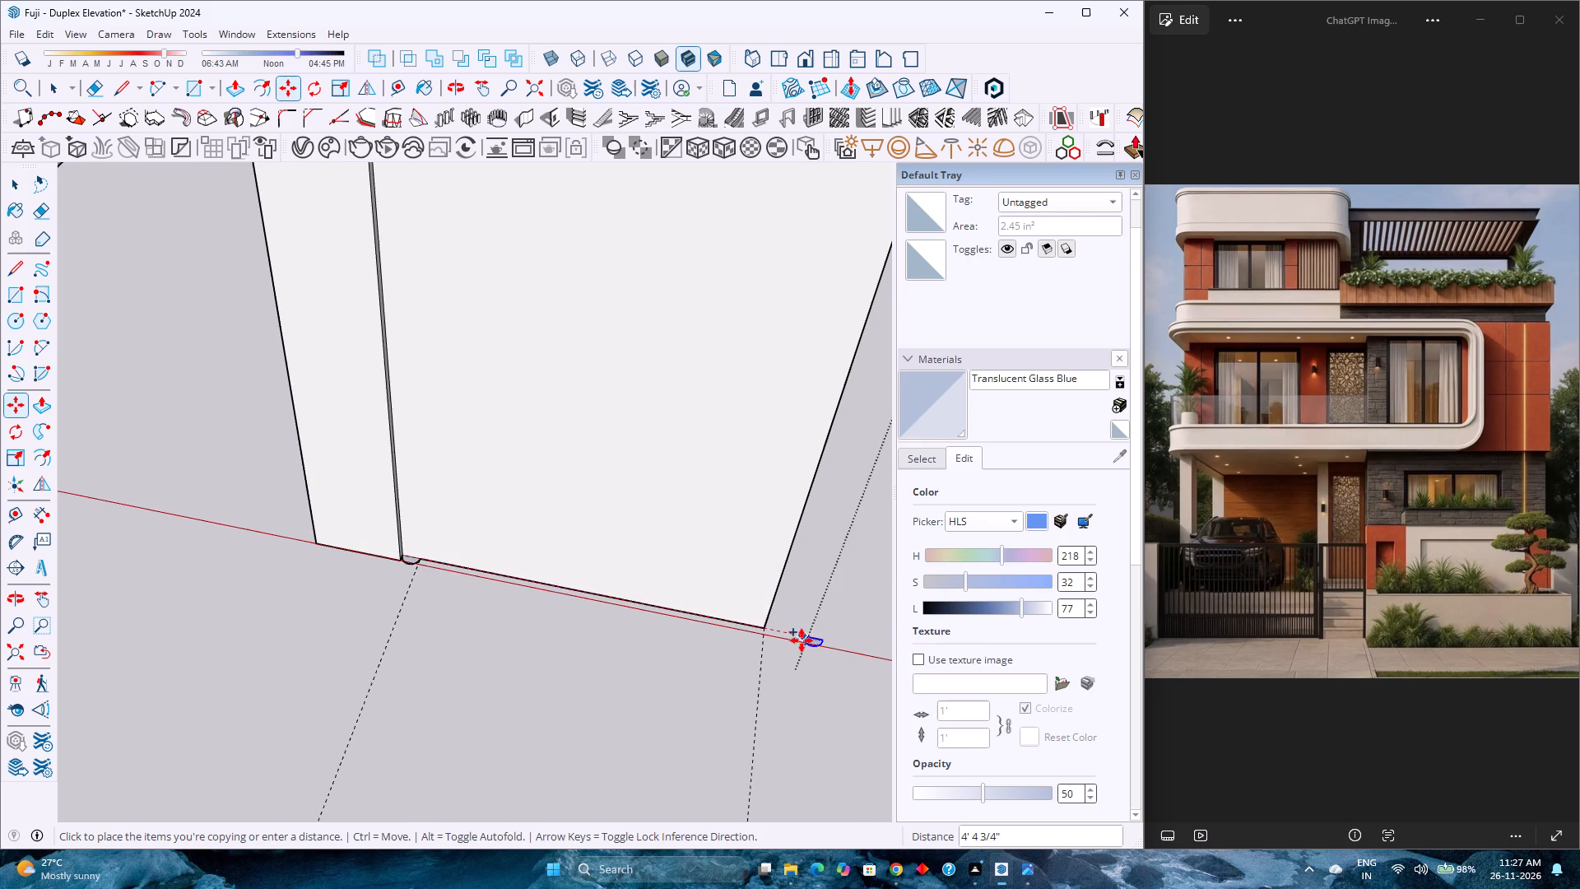
{"action": "type", "text": "4'6"}
{"action": "key", "text": "Return"}
Make the copied half-round face beyond the wall's outer corner a component named 2.
{"action": "scroll", "coordinate": [800, 644], "scroll_direction": "up", "scroll_amount": 3}
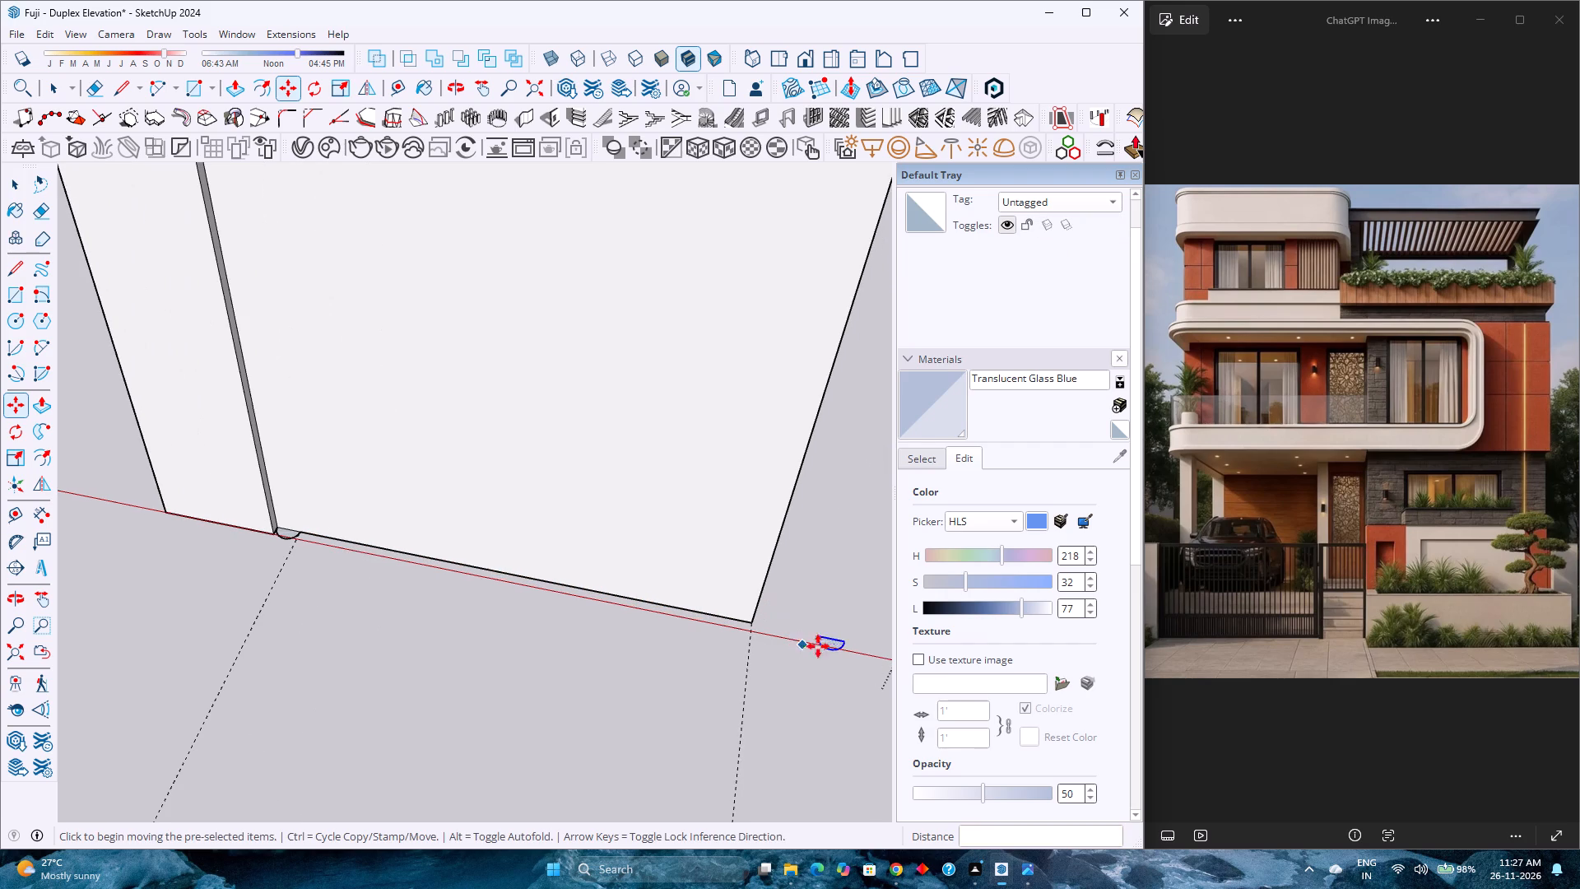
{"action": "right_click", "coordinate": [823, 640]}
{"action": "left_click", "coordinate": [915, 253]}
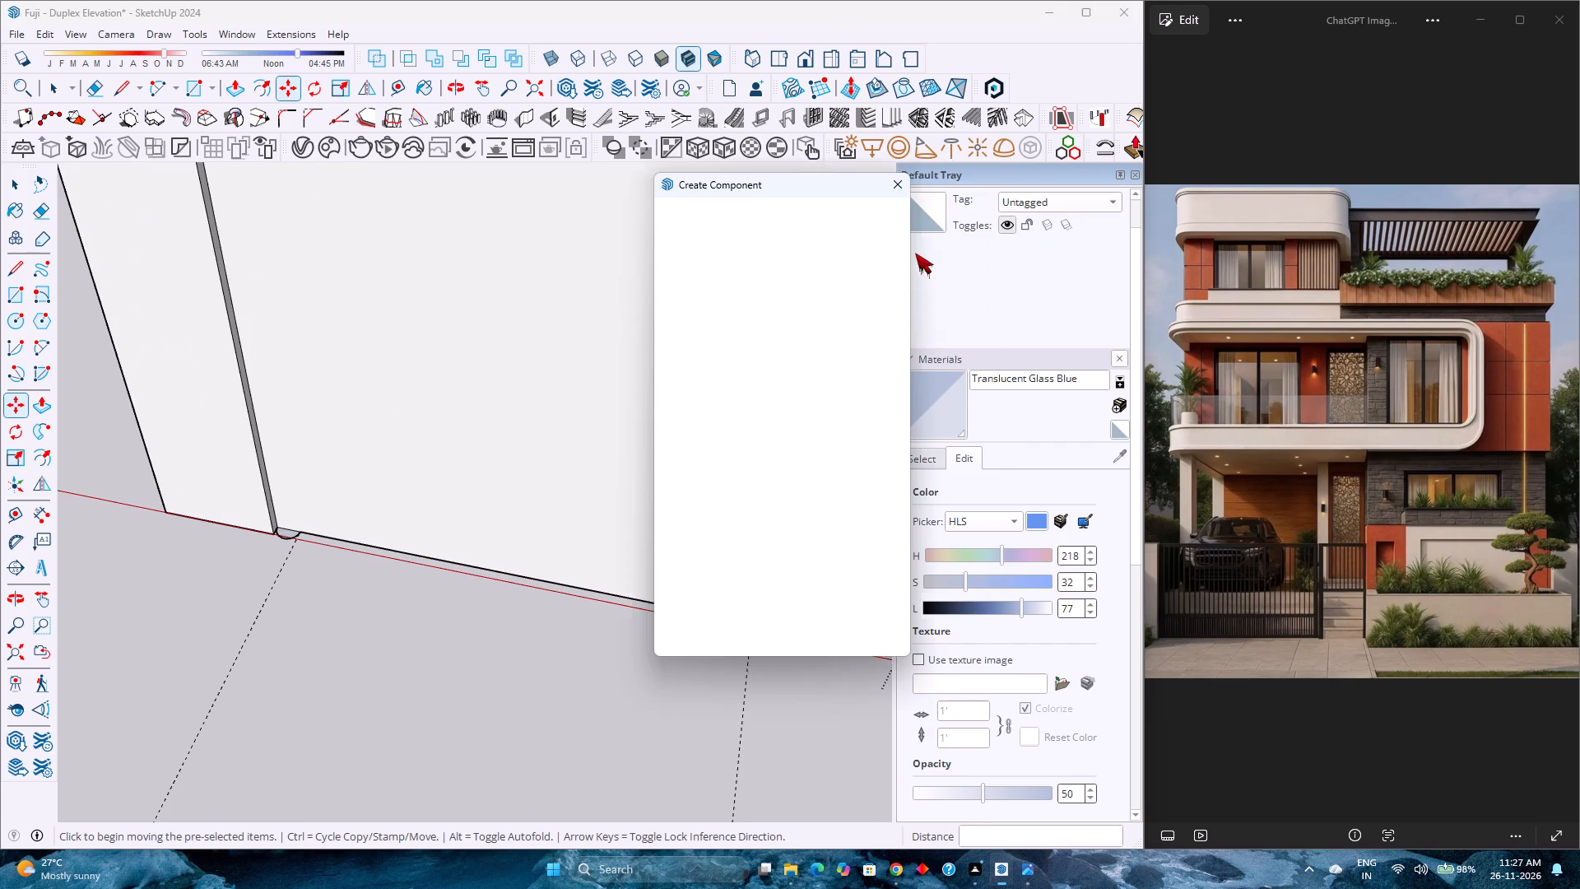
{"action": "key", "text": "2"}
{"action": "key", "text": "Return"}
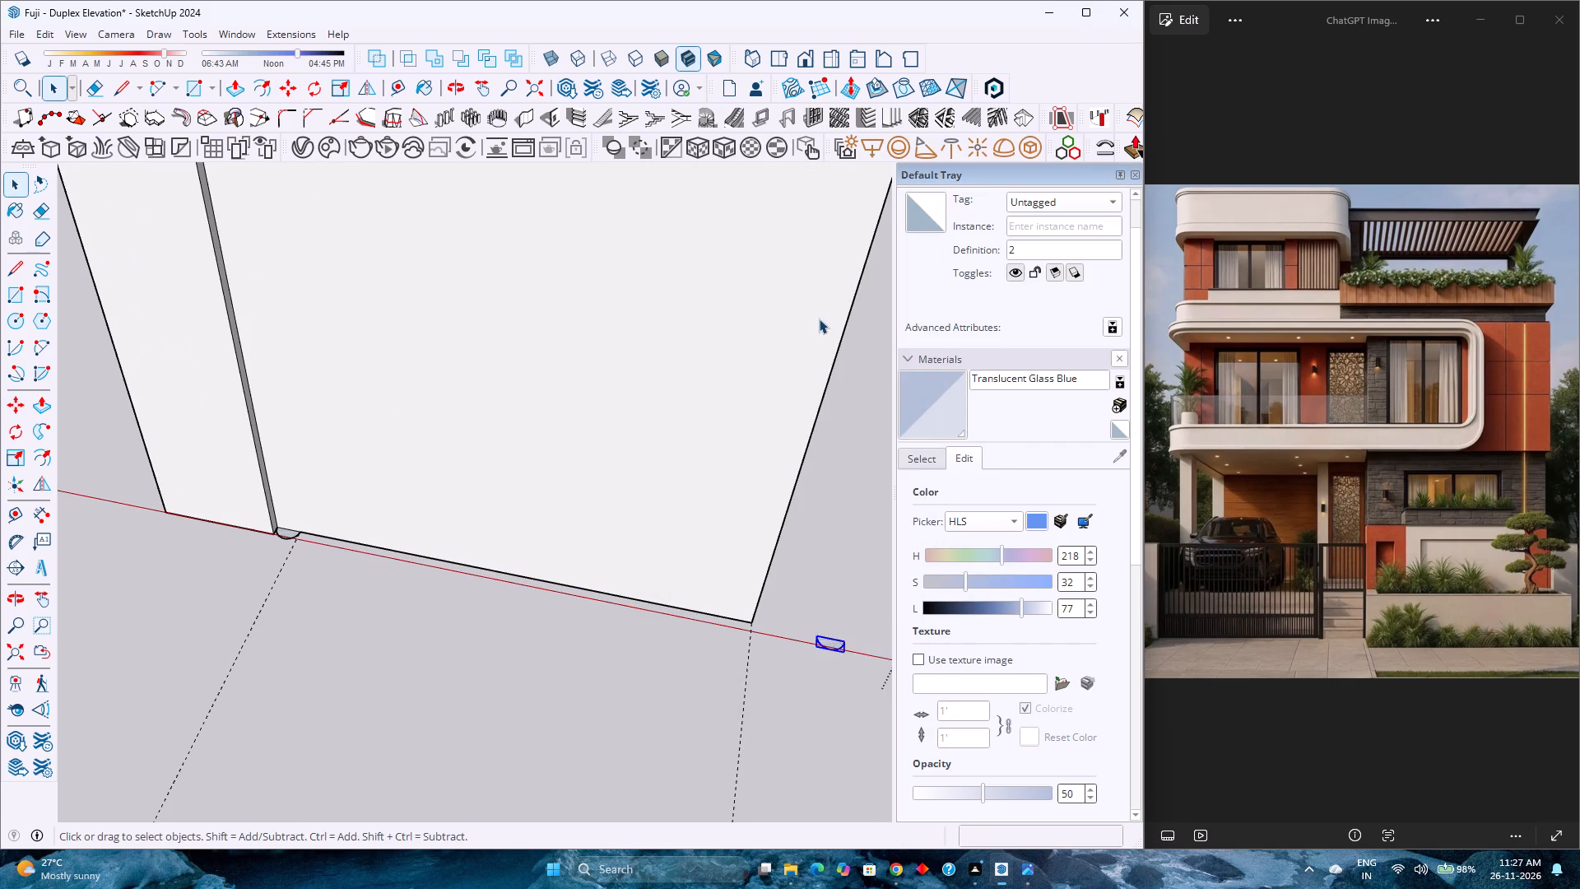
{"action": "key", "text": "space"}
Delete the original half-round face and its arc at the recess's lower inner corner.
{"action": "scroll", "coordinate": [244, 540], "scroll_direction": "up", "scroll_amount": 4}
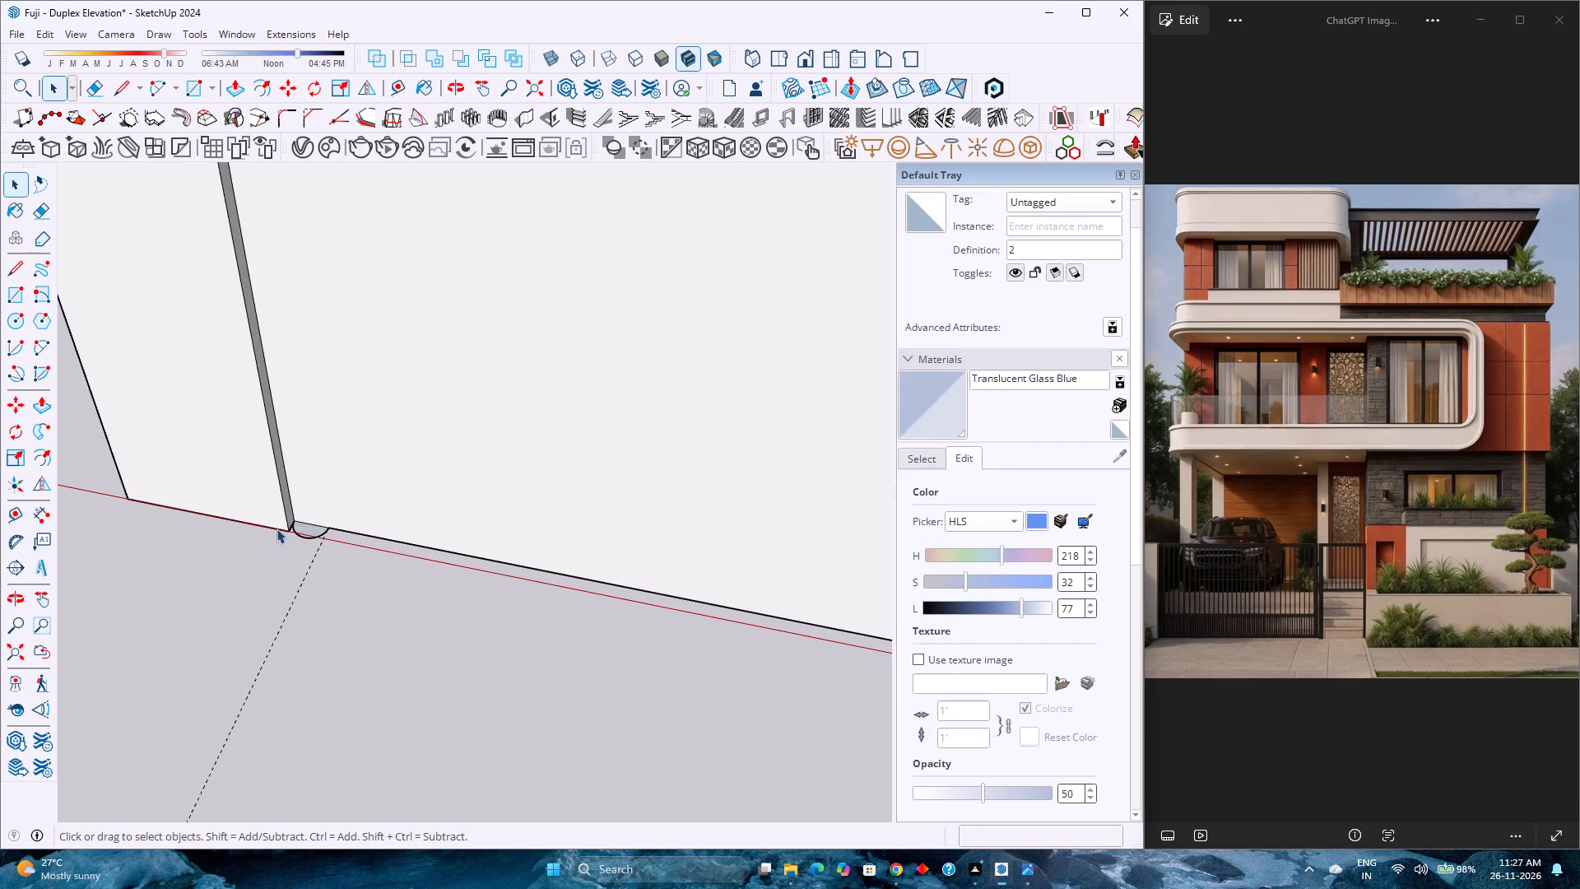
{"action": "left_click", "coordinate": [298, 529]}
{"action": "key", "text": "Delete"}
{"action": "double_click", "coordinate": [304, 537]}
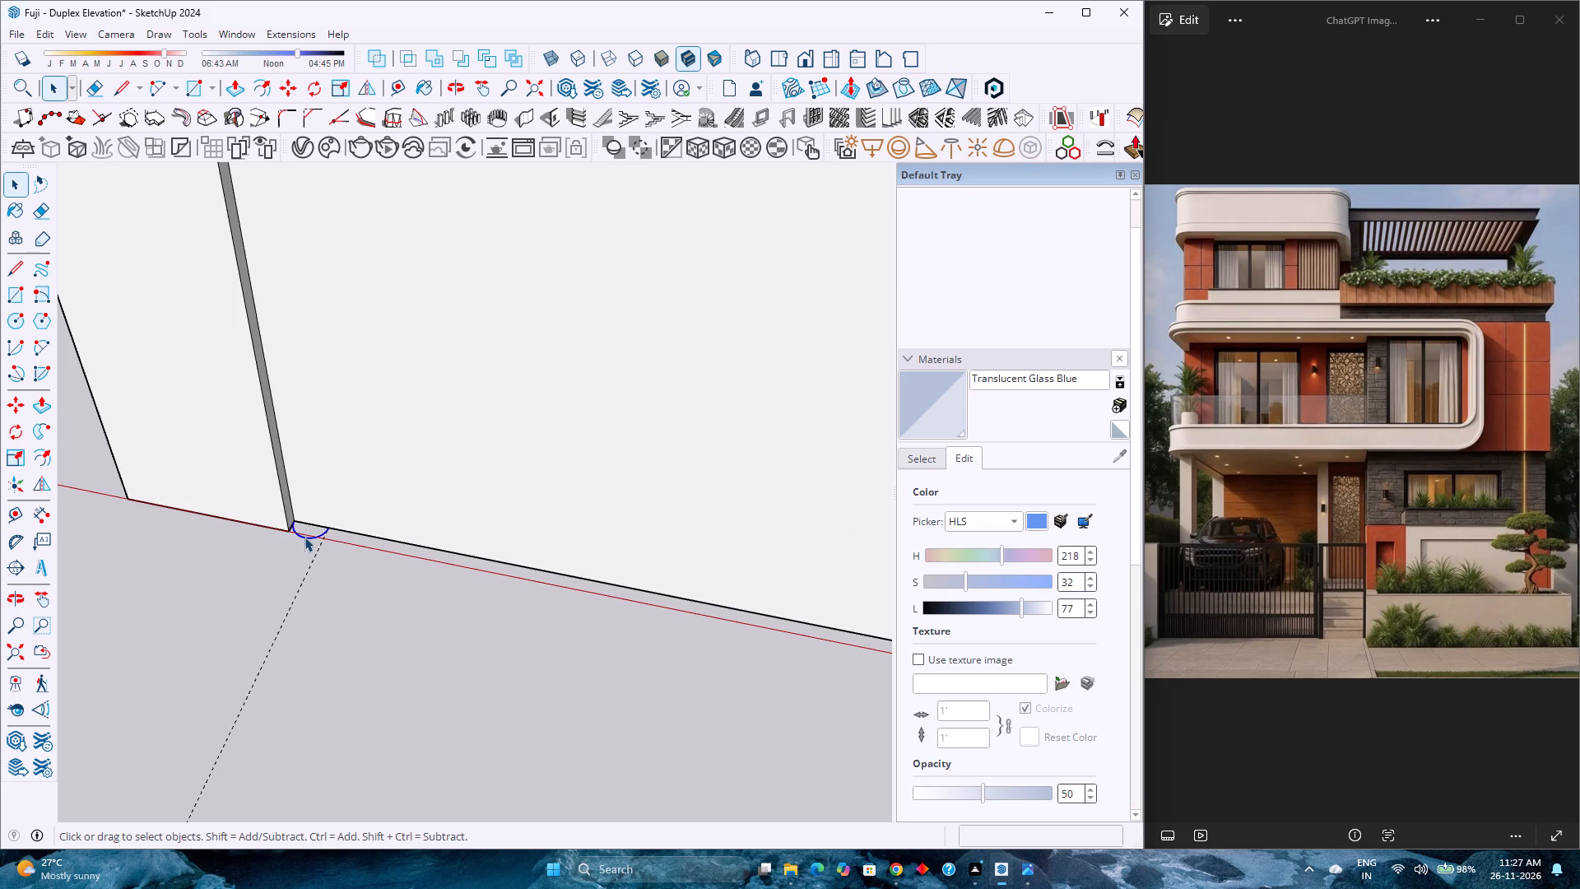
{"action": "key", "text": "Delete"}
Move the half-round component 4'6" back along the wall base to the recess's lower inner corner.
{"action": "scroll", "coordinate": [295, 579], "scroll_direction": "down", "scroll_amount": 11}
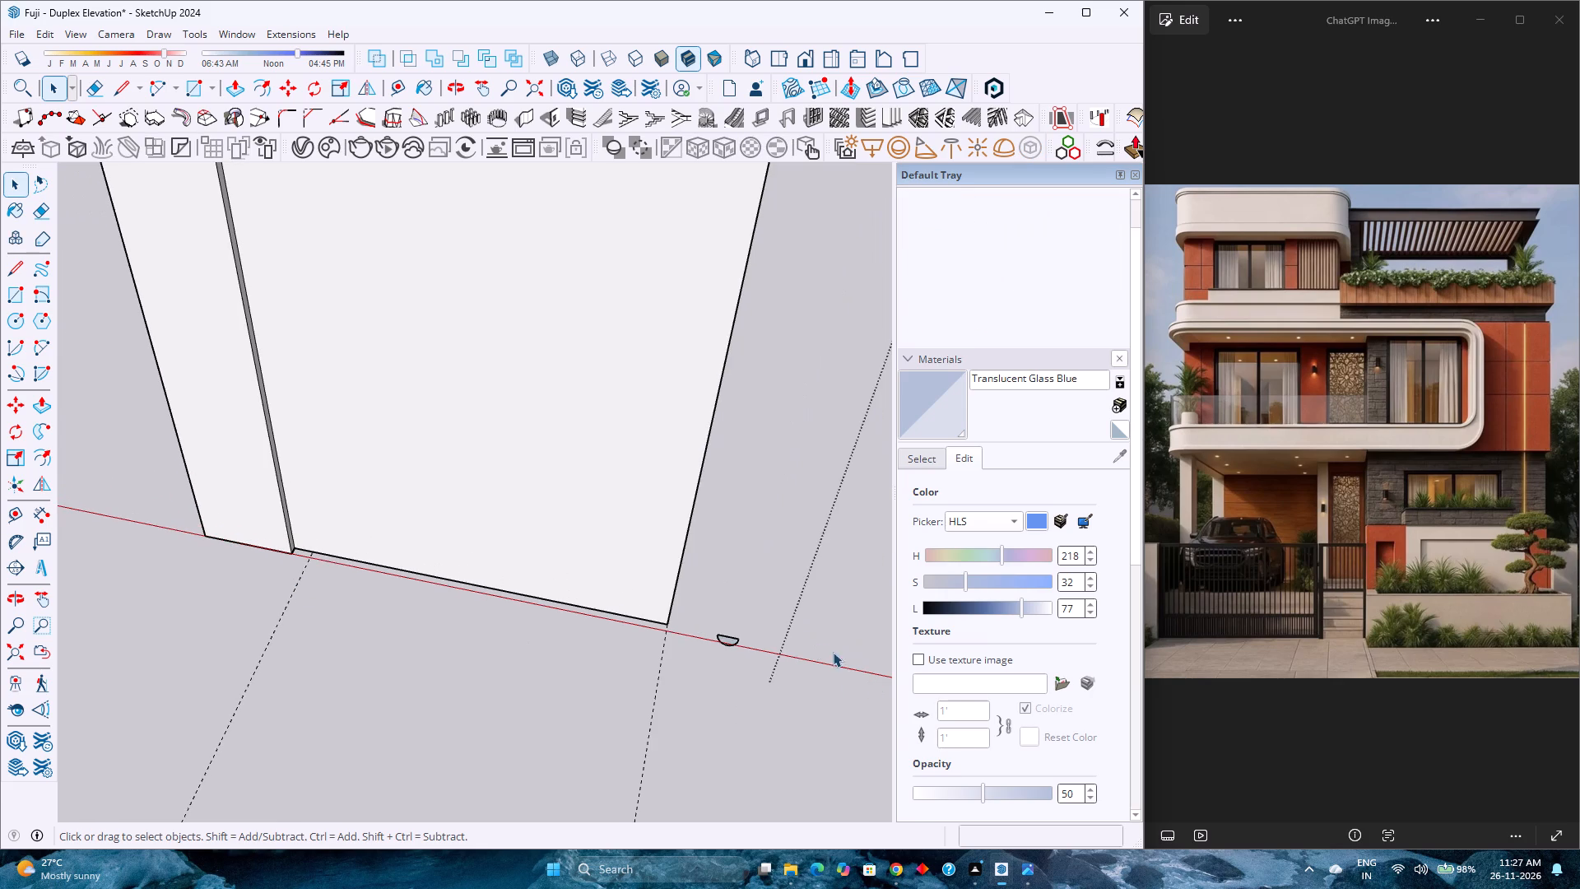
{"action": "left_click", "coordinate": [731, 642]}
{"action": "scroll", "coordinate": [731, 642], "scroll_direction": "up", "scroll_amount": 3}
{"action": "key", "text": "m"}
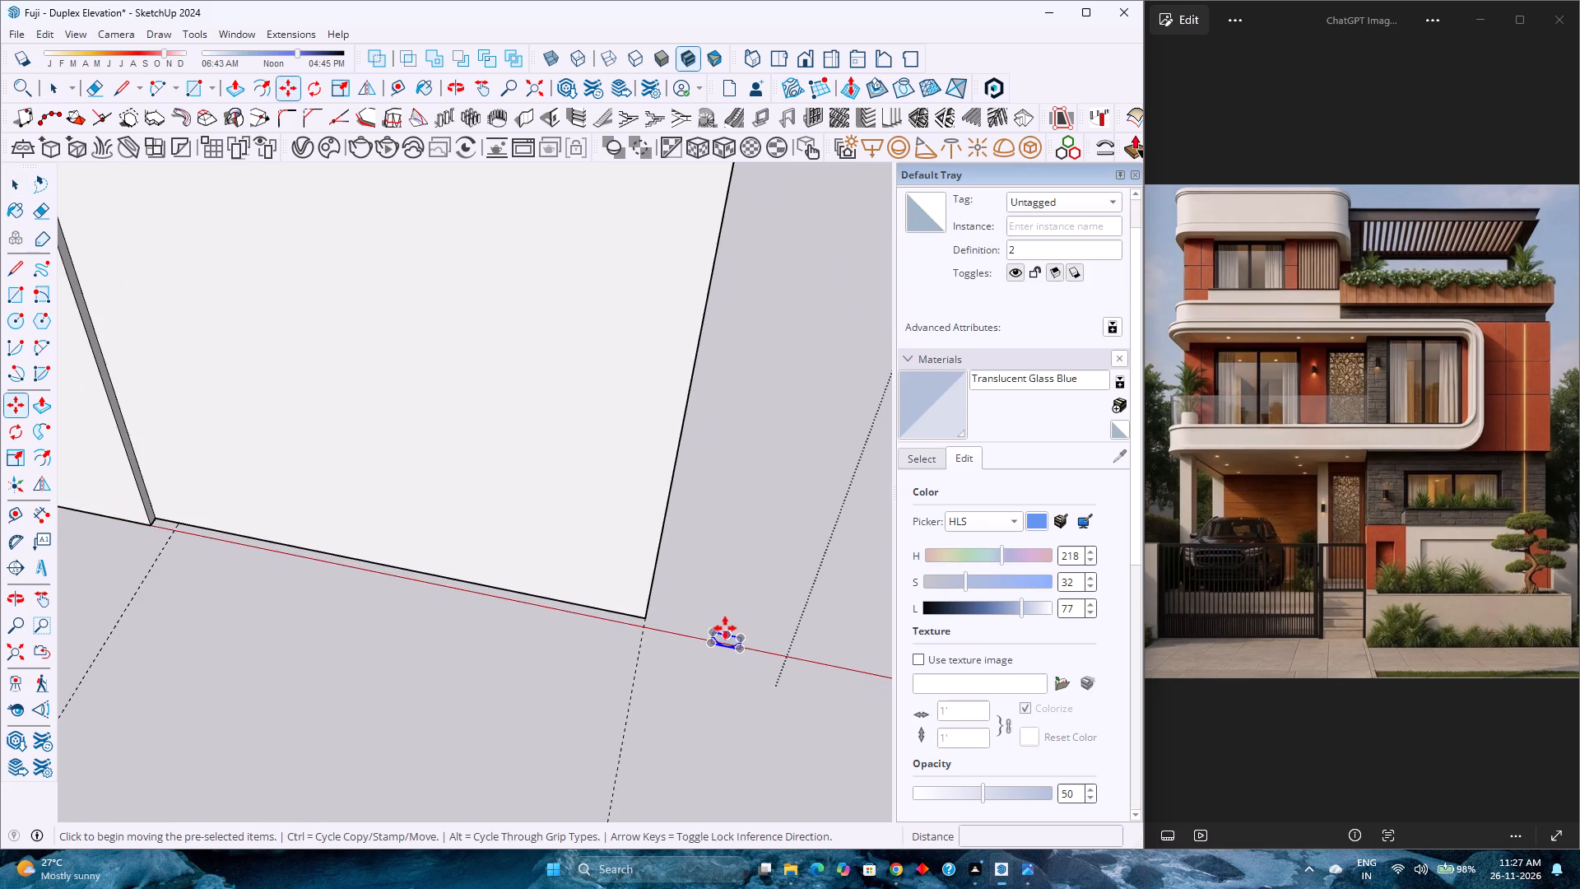
{"action": "left_click", "coordinate": [713, 628]}
{"action": "left_click", "coordinate": [158, 516]}
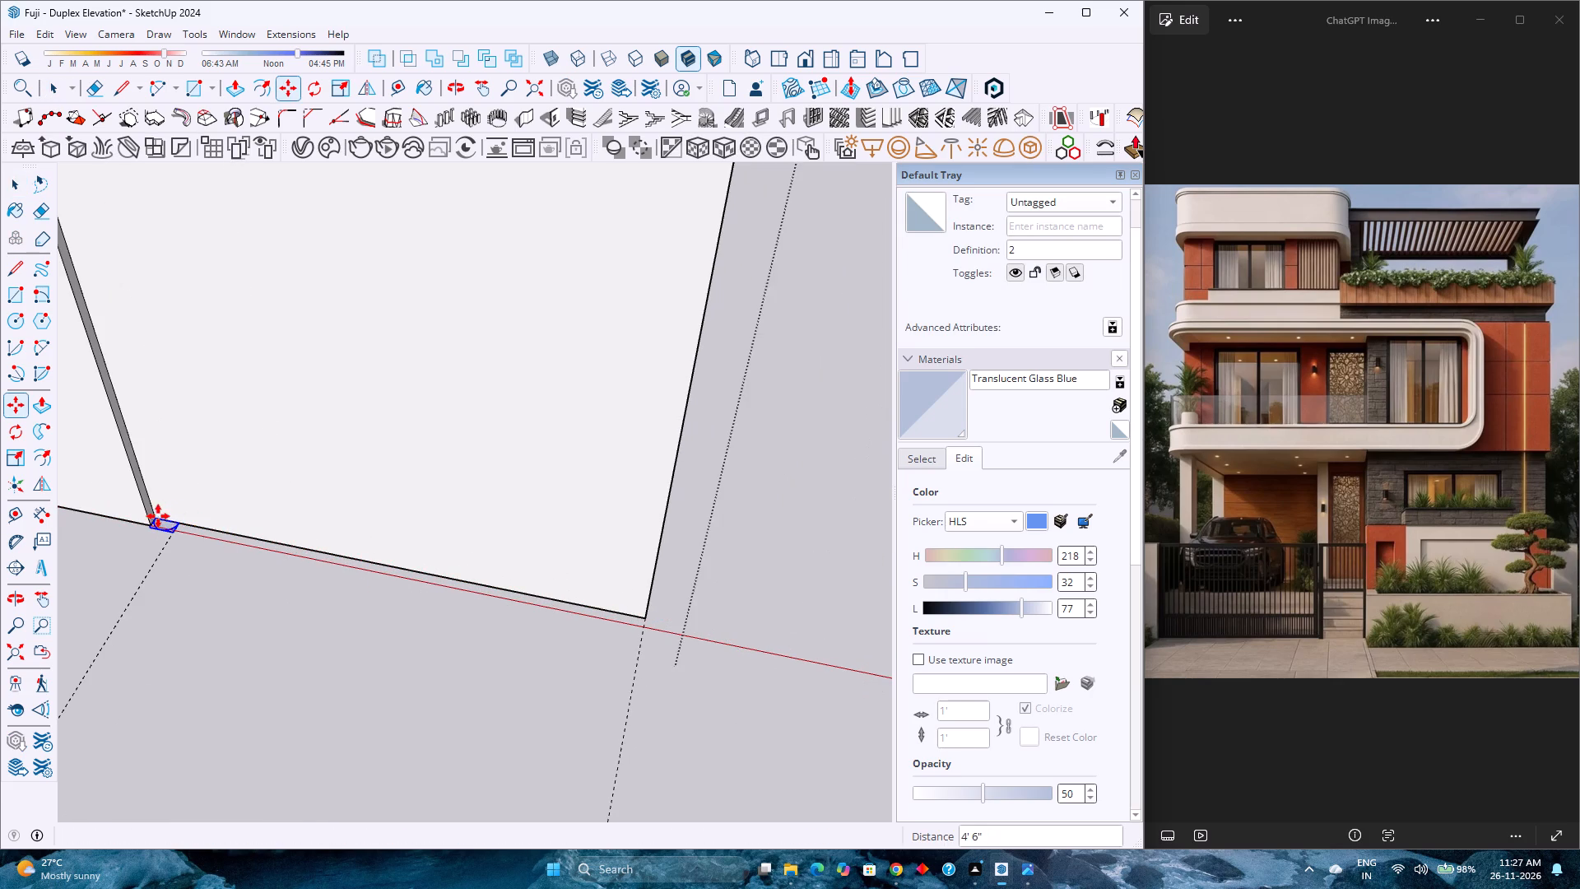
Copy the half-round component 3' 9 1/2" to the wall's outer corner and divide the distance into 18 equal copies.
{"action": "scroll", "coordinate": [165, 524], "scroll_direction": "up", "scroll_amount": 3}
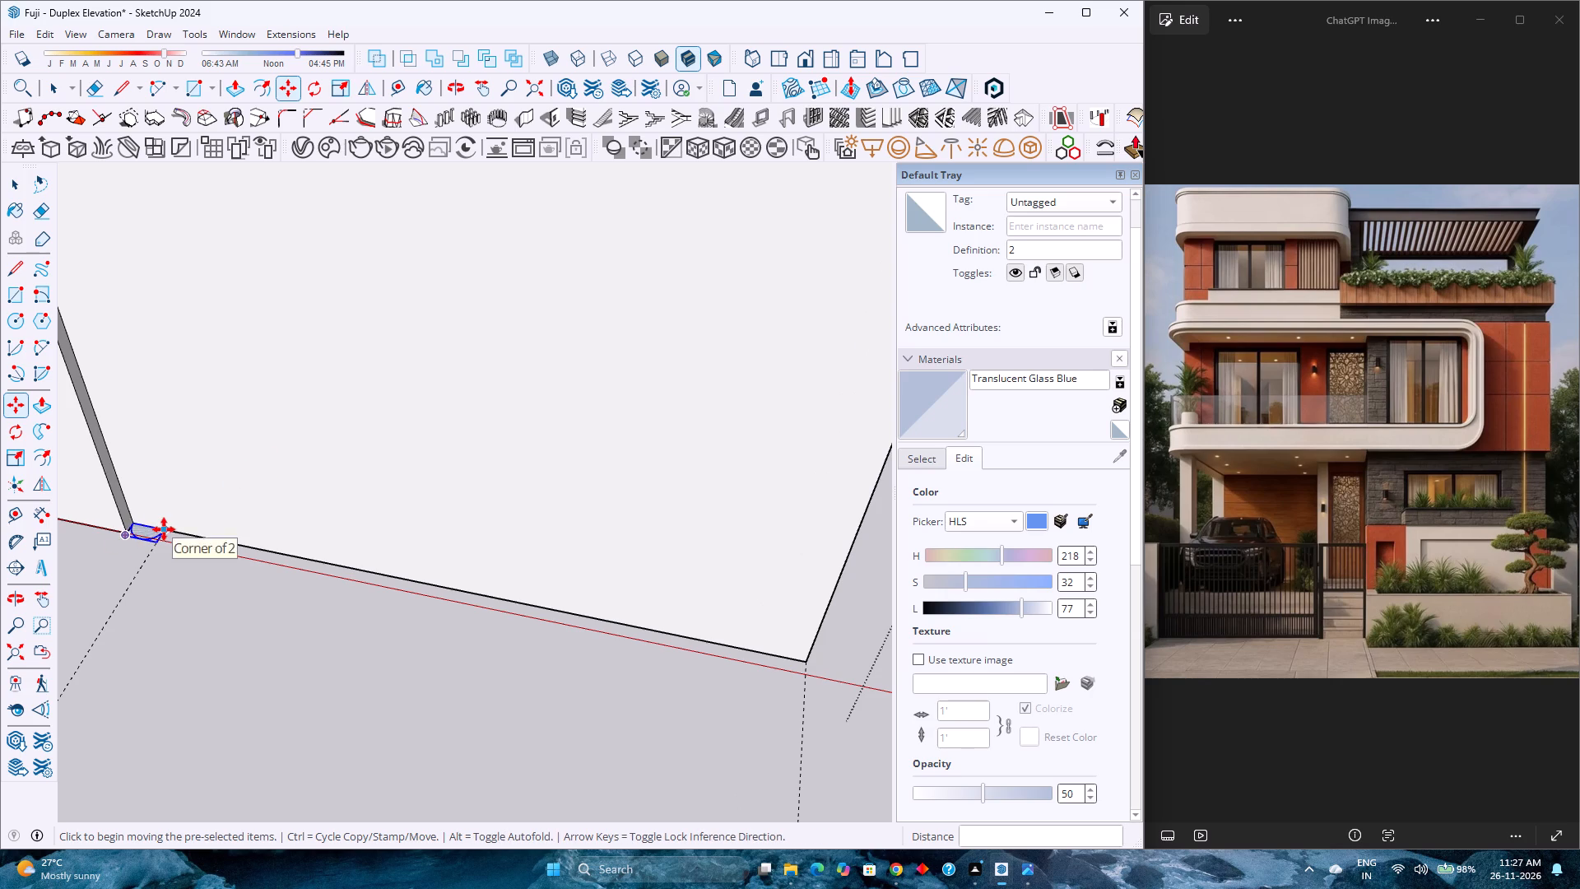
{"action": "left_click", "coordinate": [164, 529]}
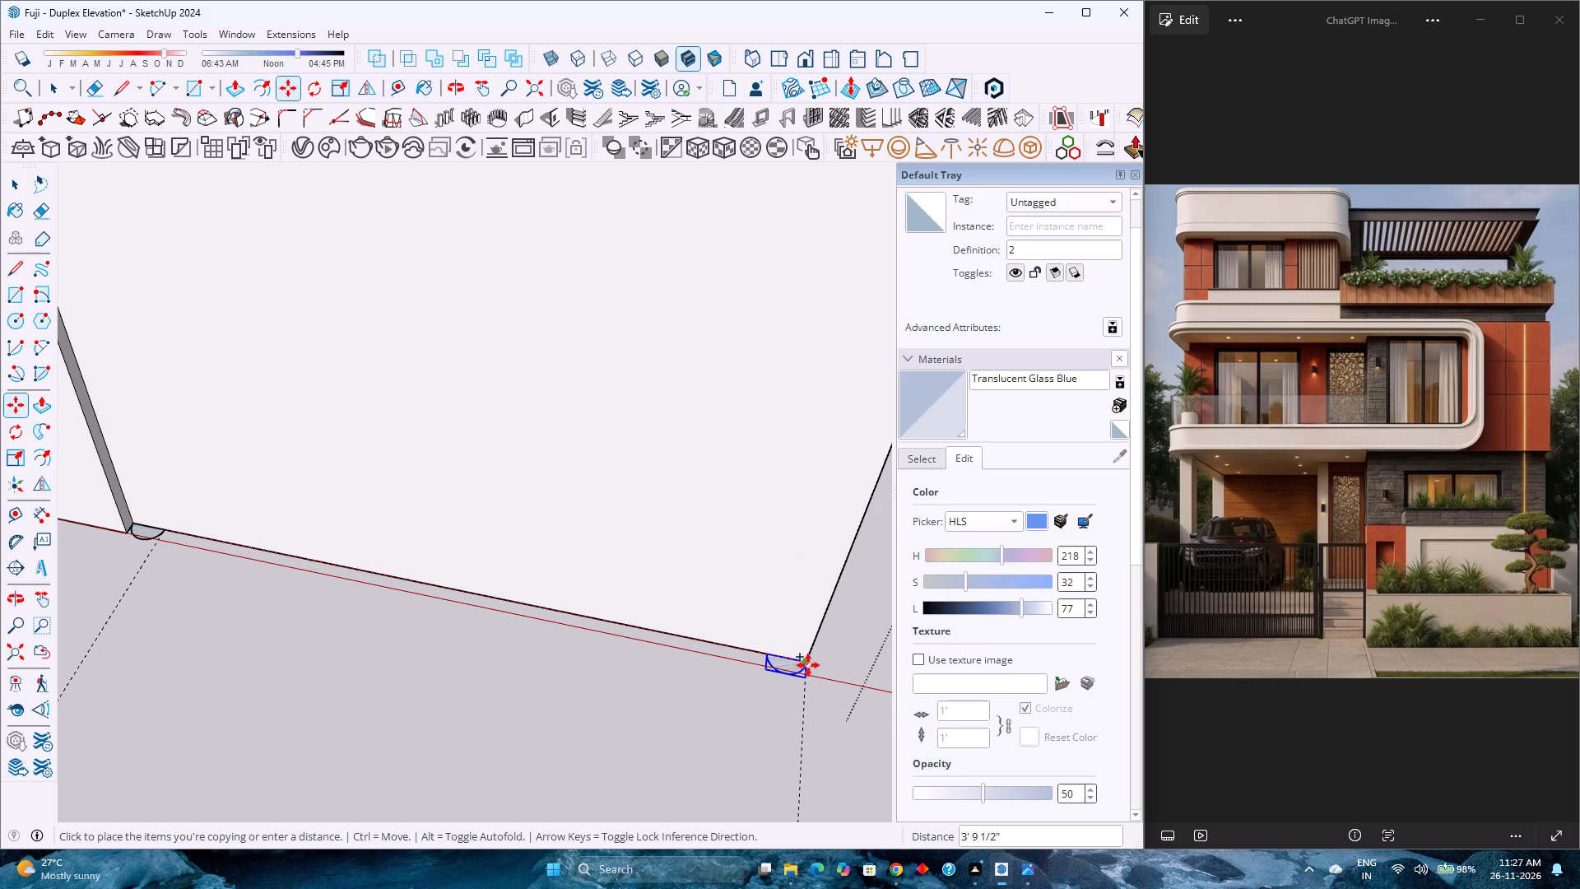
{"action": "left_click", "coordinate": [808, 665]}
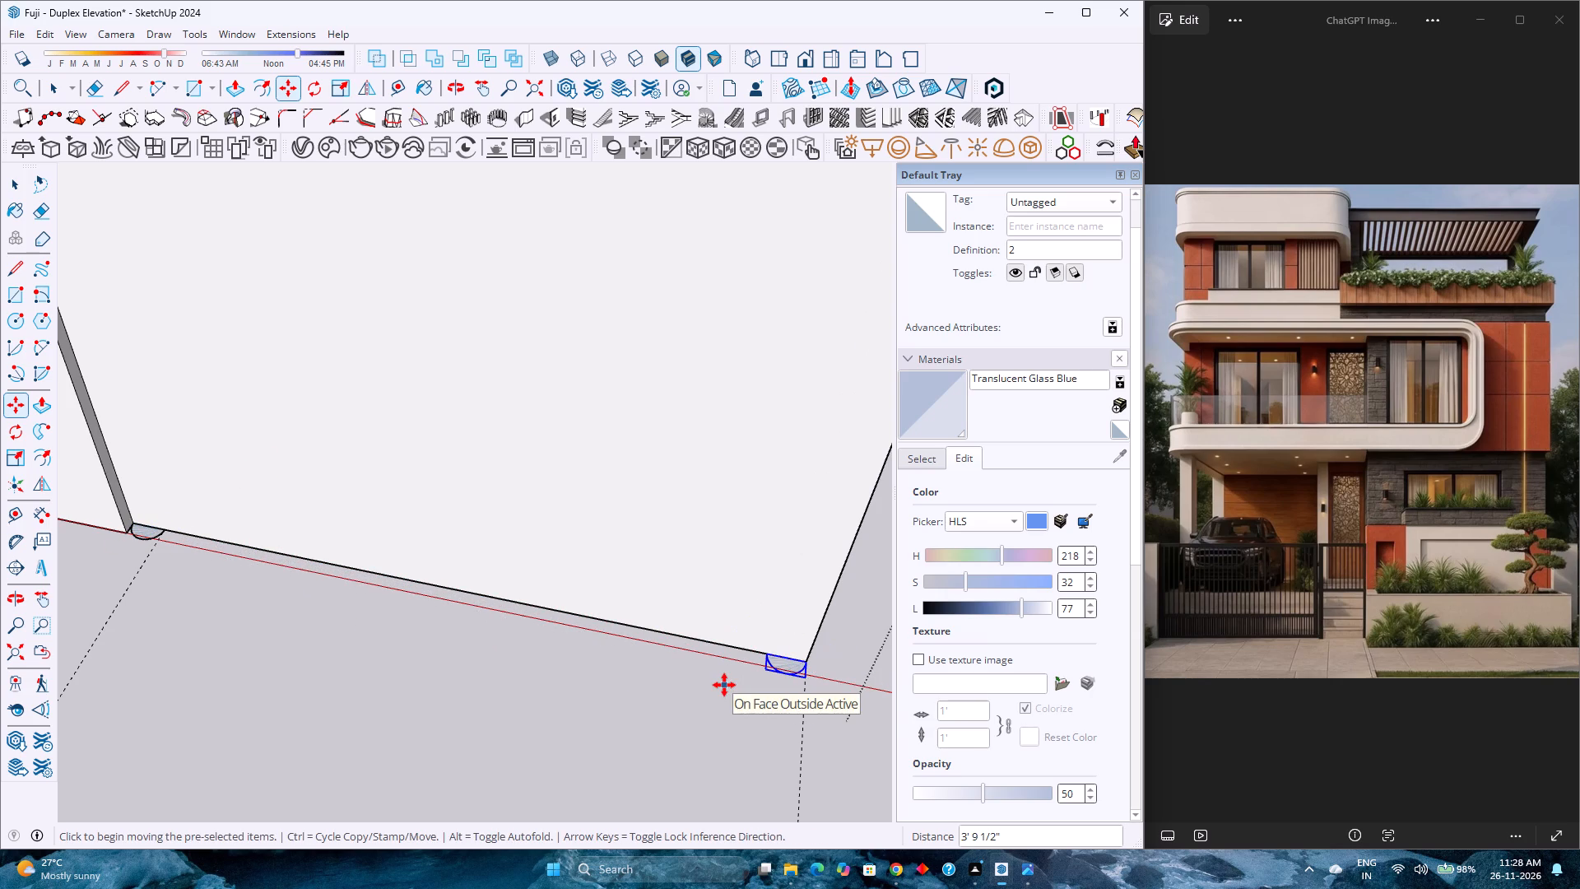
{"action": "key", "text": "slash"}
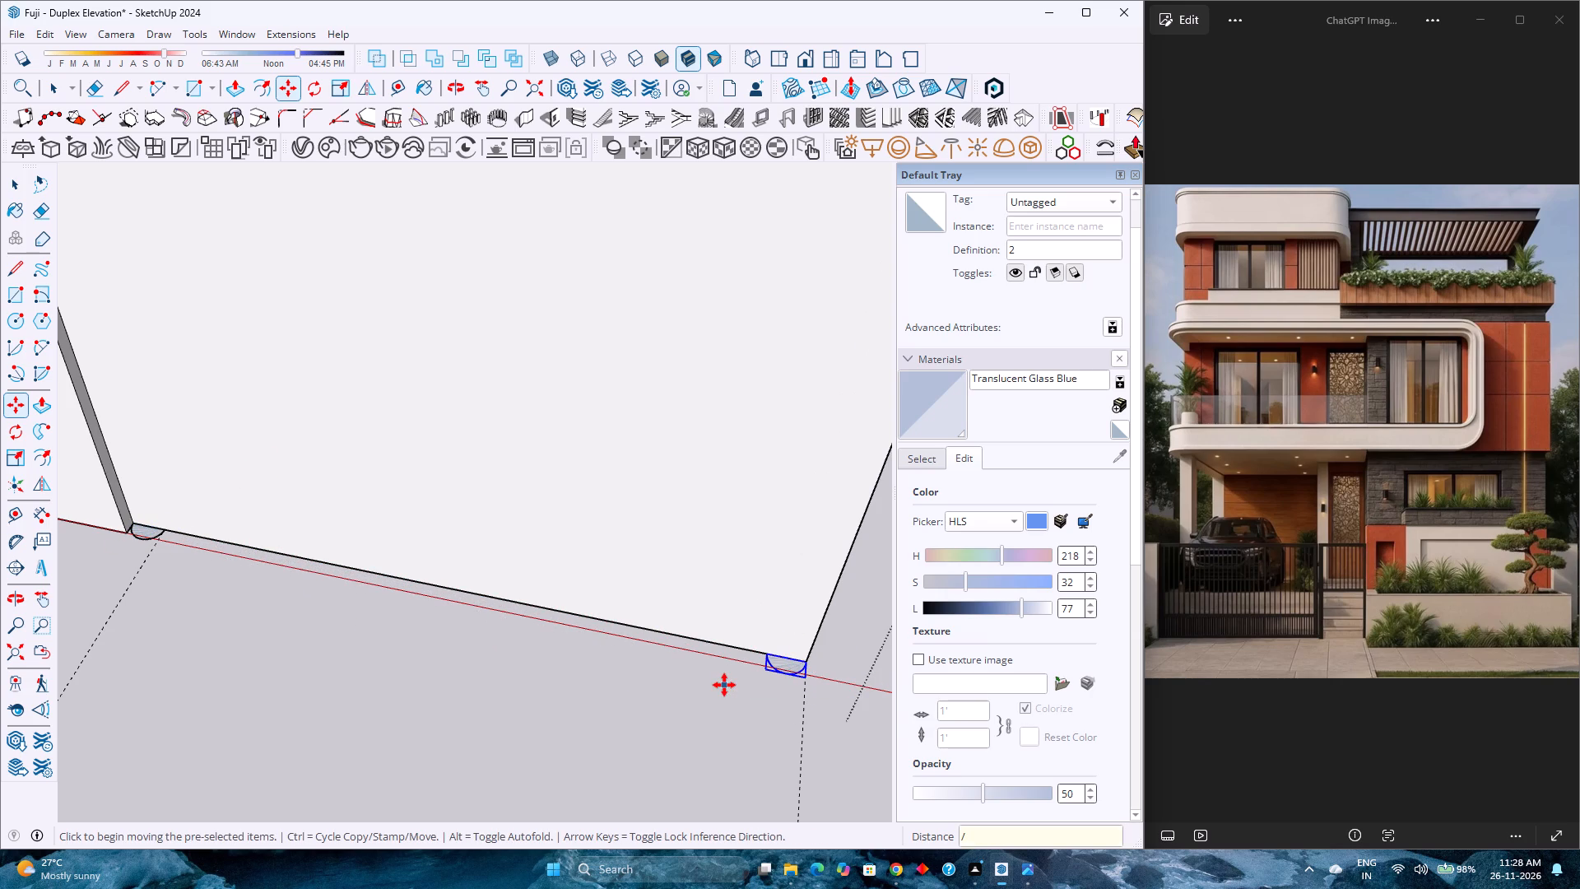
{"action": "type", "text": "30"}
{"action": "key", "text": "Return"}
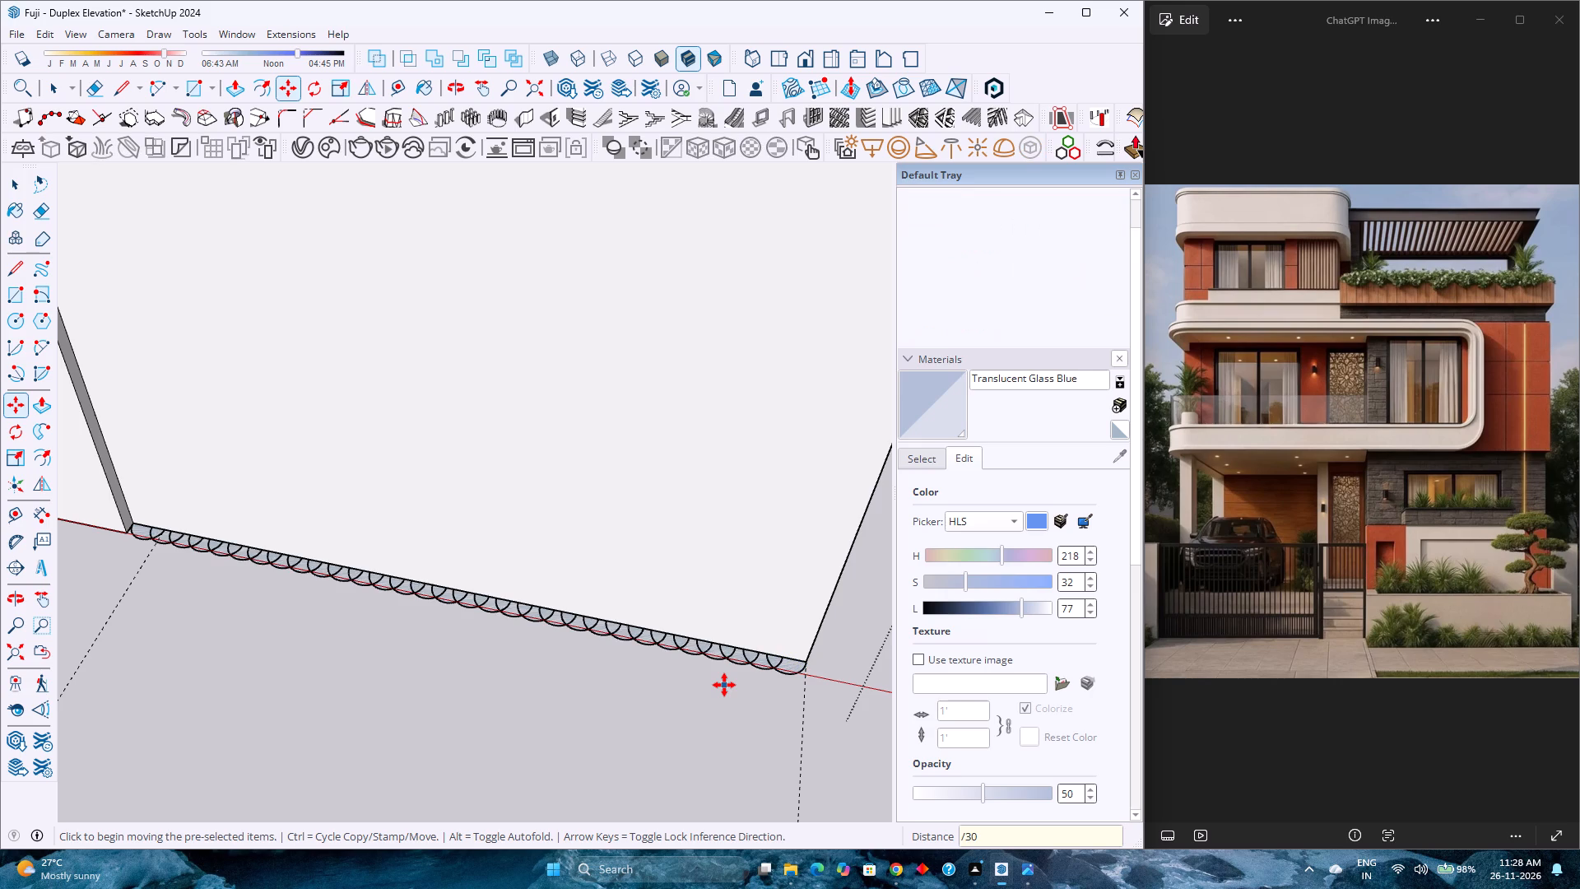
{"action": "type", "text": "/8"}
{"action": "key", "text": "BackSpace"}
{"action": "type", "text": "20"}
{"action": "key", "text": "Return"}
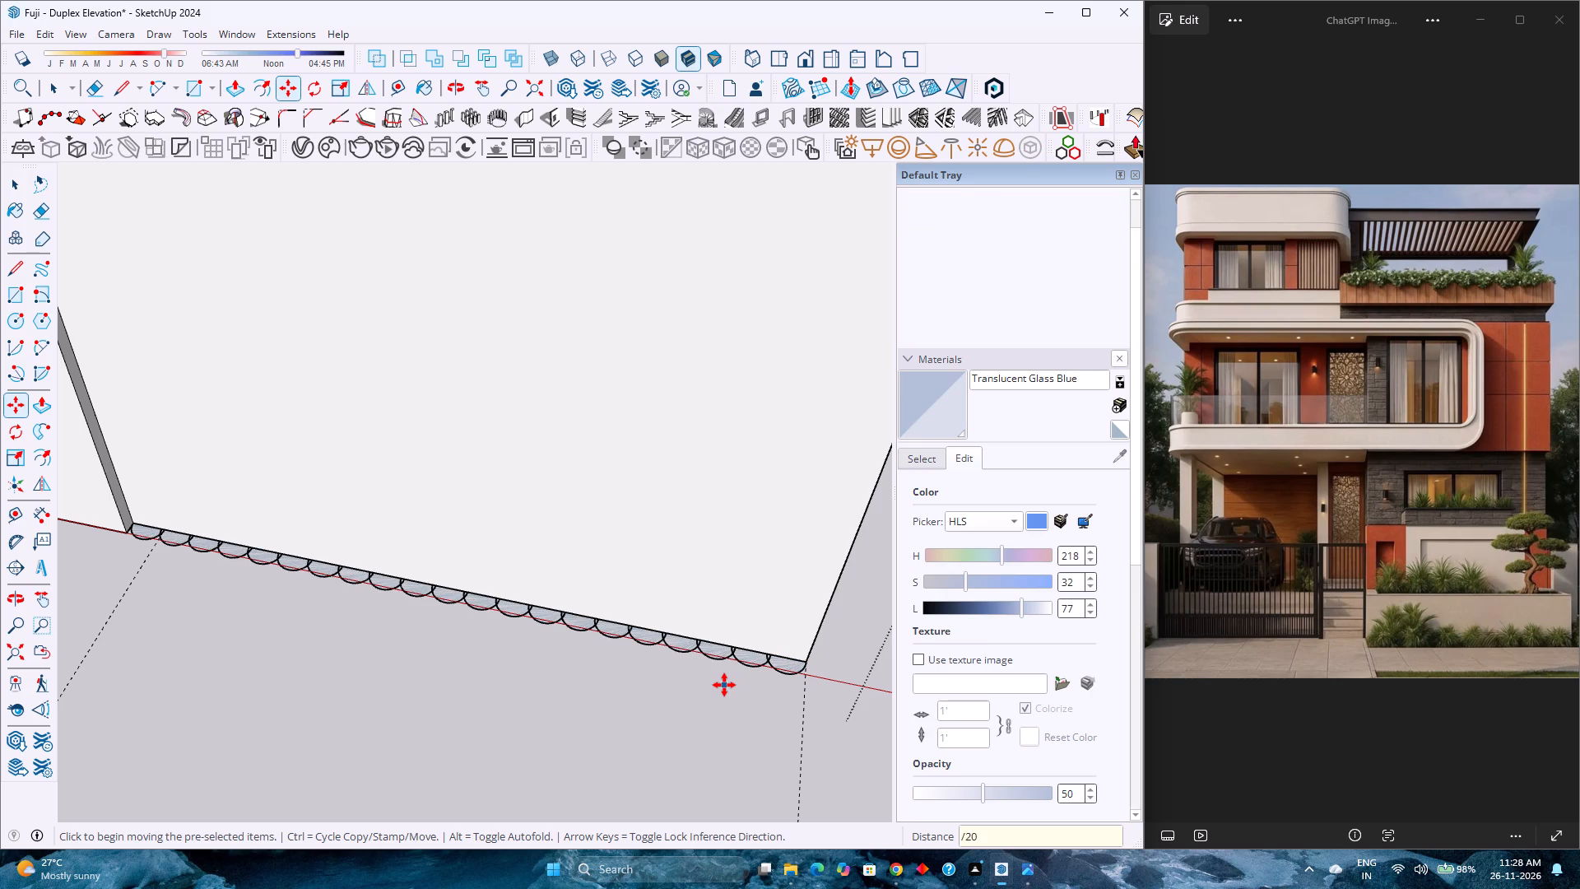
{"action": "type", "text": "/18"}
{"action": "key", "text": "Return"}
Open the last half-round component and Push/Pull its face up 8' to the top of the recess, forming full-height flutes.
{"action": "scroll", "coordinate": [724, 685], "scroll_direction": "up", "scroll_amount": 5}
{"action": "scroll", "coordinate": [713, 596], "scroll_direction": "up", "scroll_amount": 2}
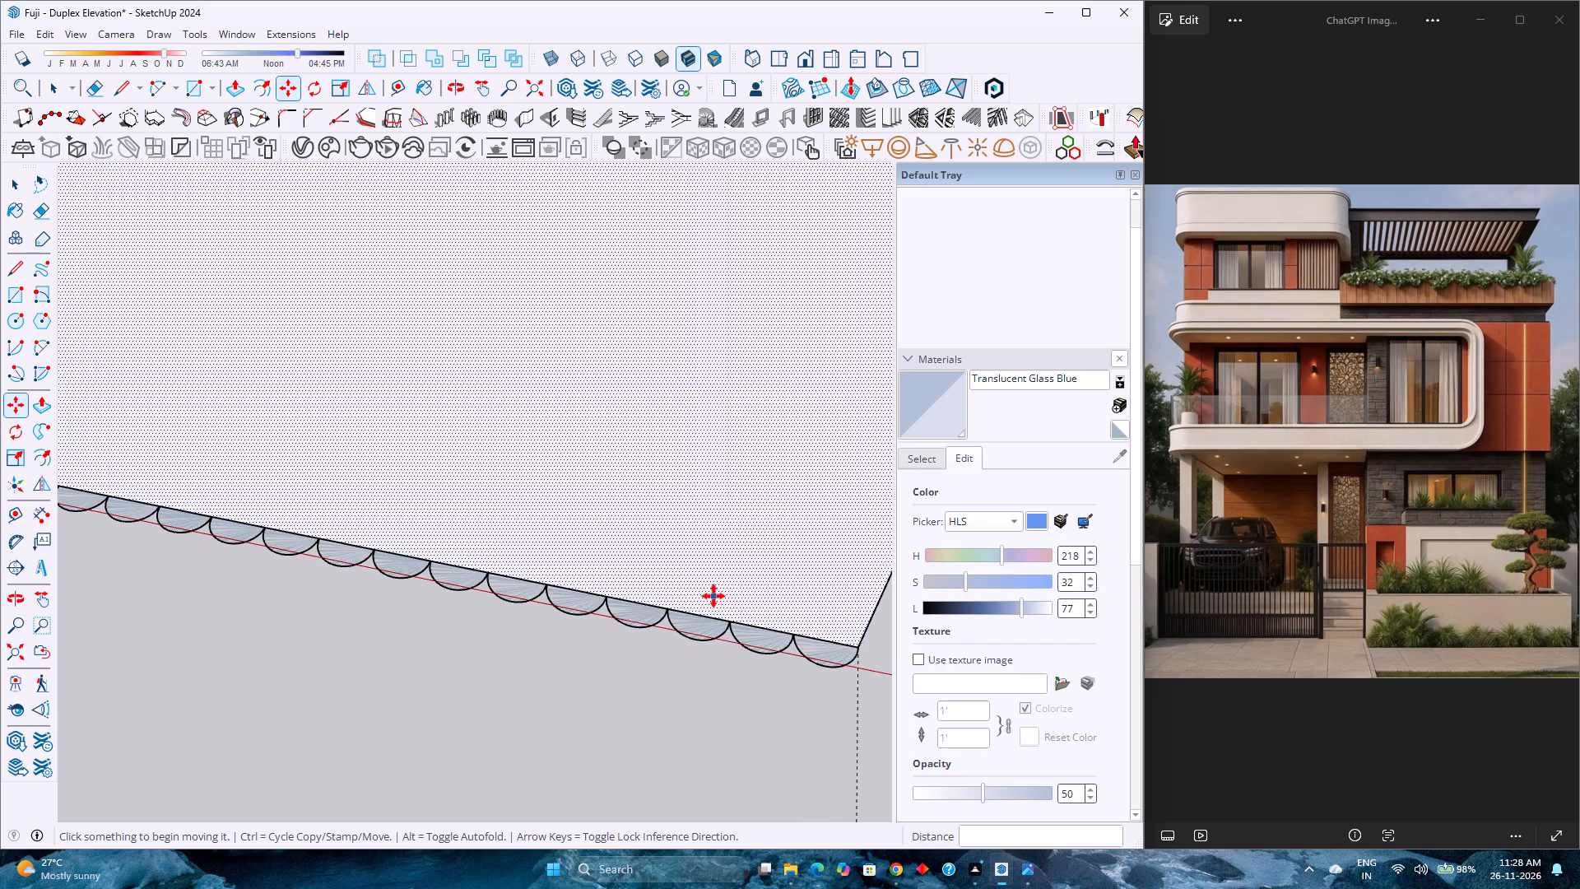
{"action": "scroll", "coordinate": [732, 633], "scroll_direction": "up", "scroll_amount": 15}
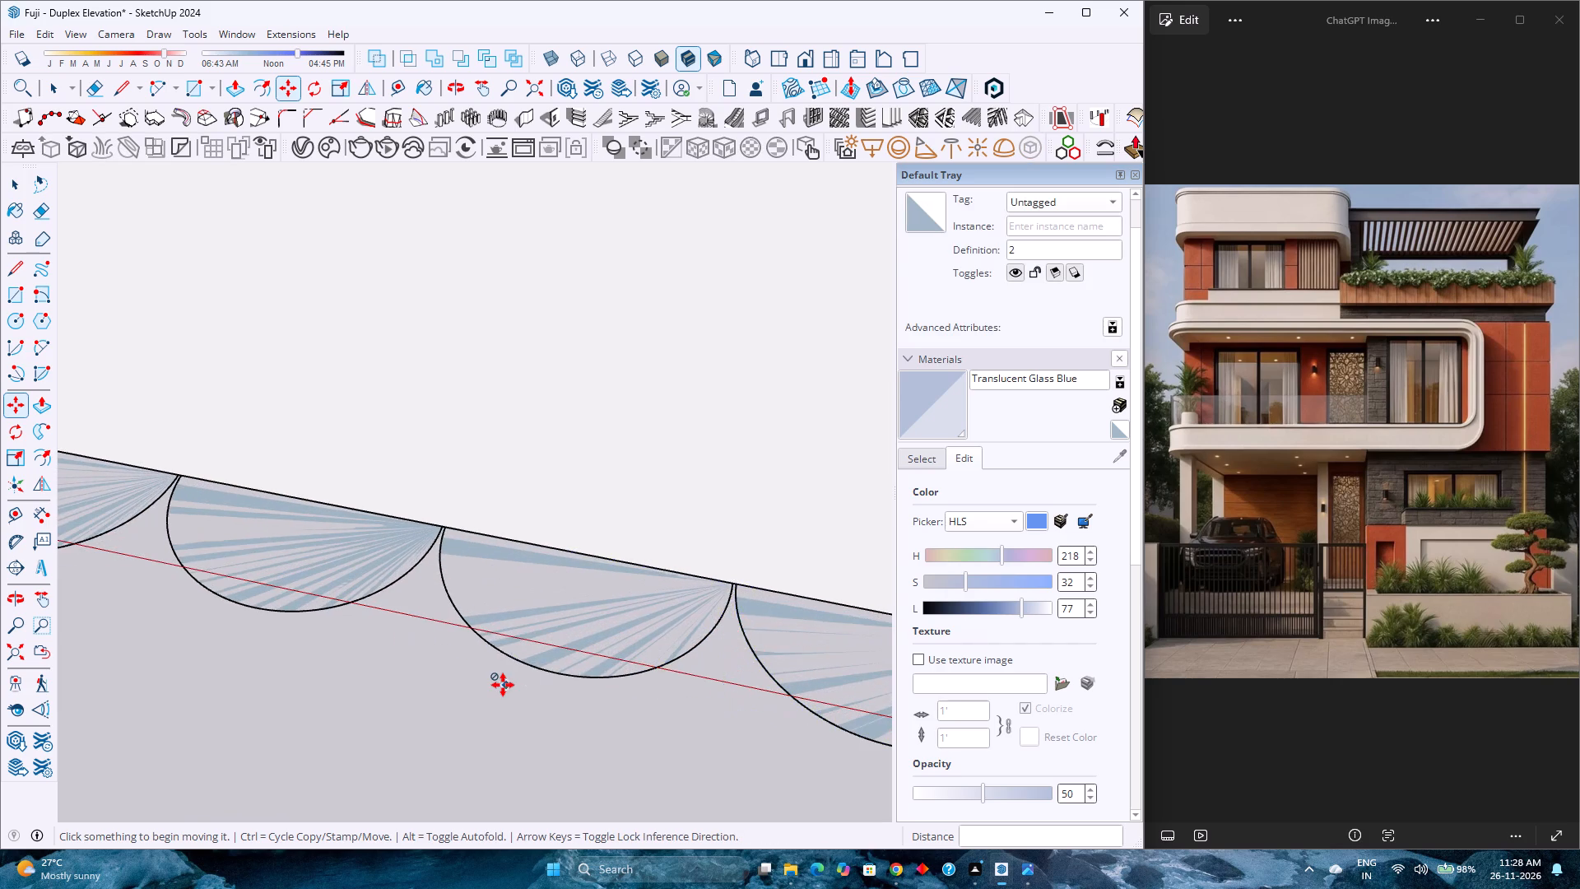
{"action": "scroll", "coordinate": [503, 685], "scroll_direction": "down", "scroll_amount": 9}
{"action": "key", "text": "space"}
{"action": "scroll", "coordinate": [420, 691], "scroll_direction": "down", "scroll_amount": 4}
{"action": "double_click", "coordinate": [718, 701]}
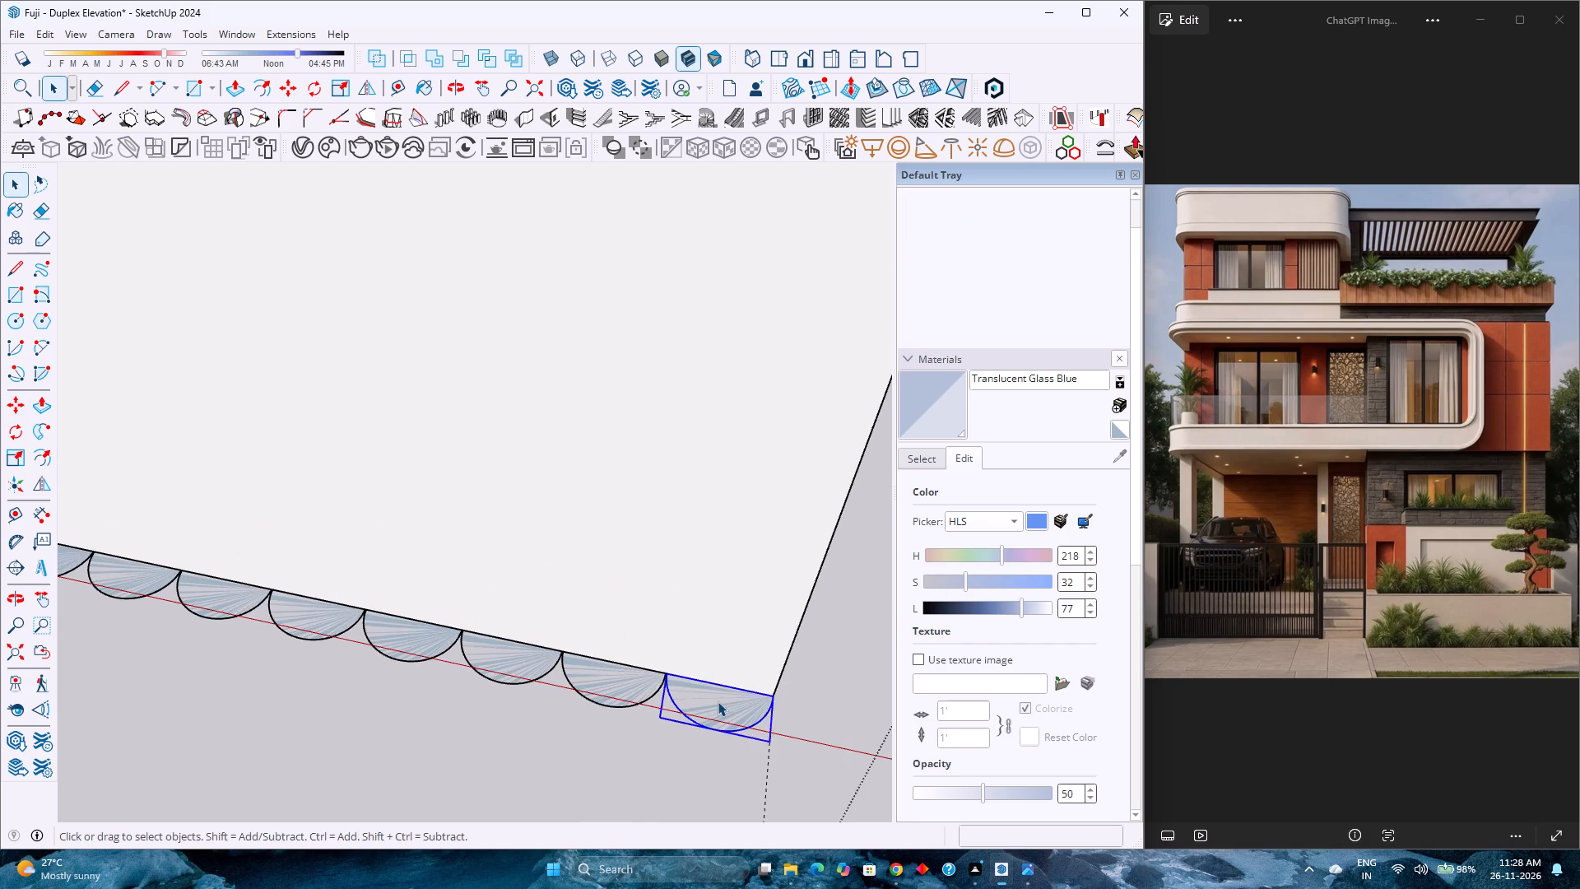
{"action": "key", "text": "p"}
{"action": "left_click", "coordinate": [717, 701]}
{"action": "scroll", "coordinate": [712, 624], "scroll_direction": "down", "scroll_amount": 11}
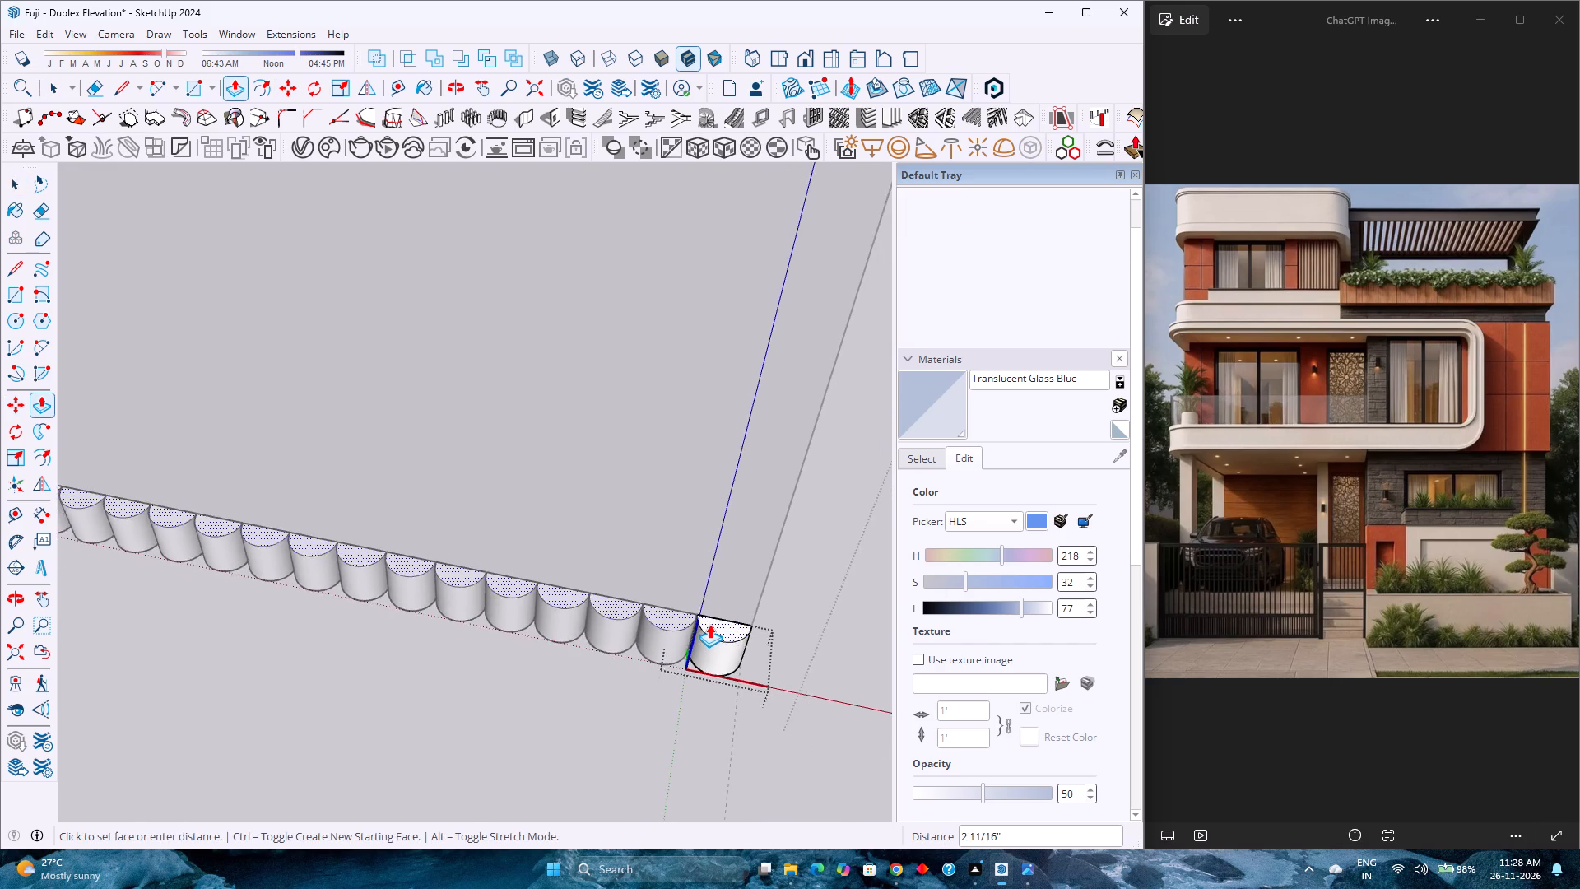
{"action": "scroll", "coordinate": [709, 624], "scroll_direction": "down", "scroll_amount": 20}
{"action": "middle_click_drag", "start_coordinate": [719, 559], "coordinate": [501, 719], "text": "shift"}
{"action": "scroll", "coordinate": [508, 533], "scroll_direction": "up", "scroll_amount": 4}
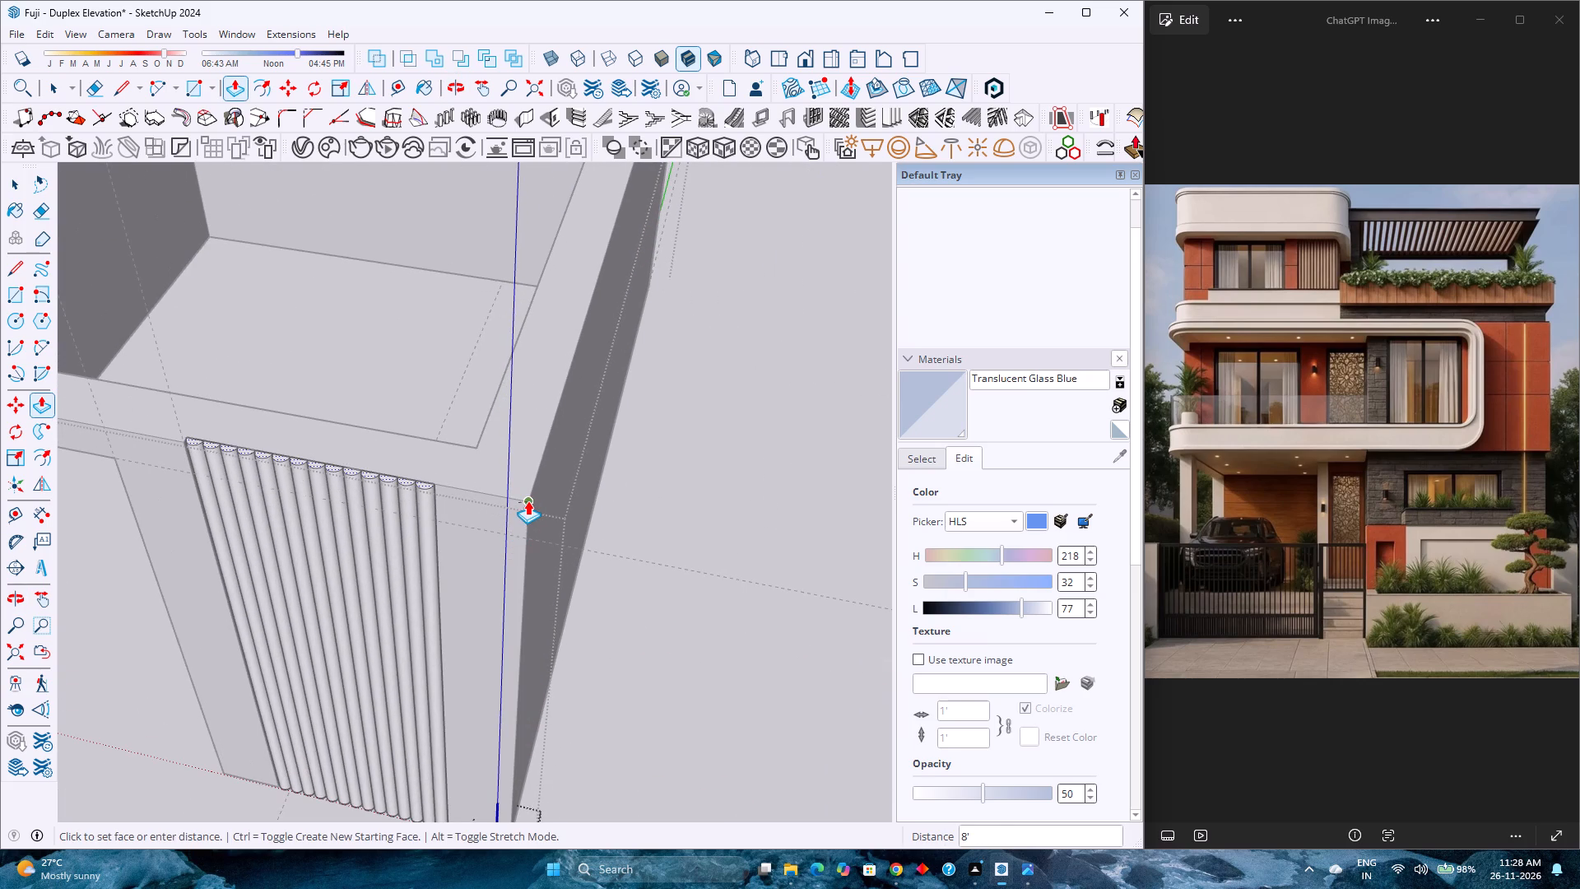
{"action": "left_click", "coordinate": [527, 500]}
{"action": "scroll", "coordinate": [522, 570], "scroll_direction": "down", "scroll_amount": 5}
{"action": "key", "text": "space"}
{"action": "key", "text": "Escape"}
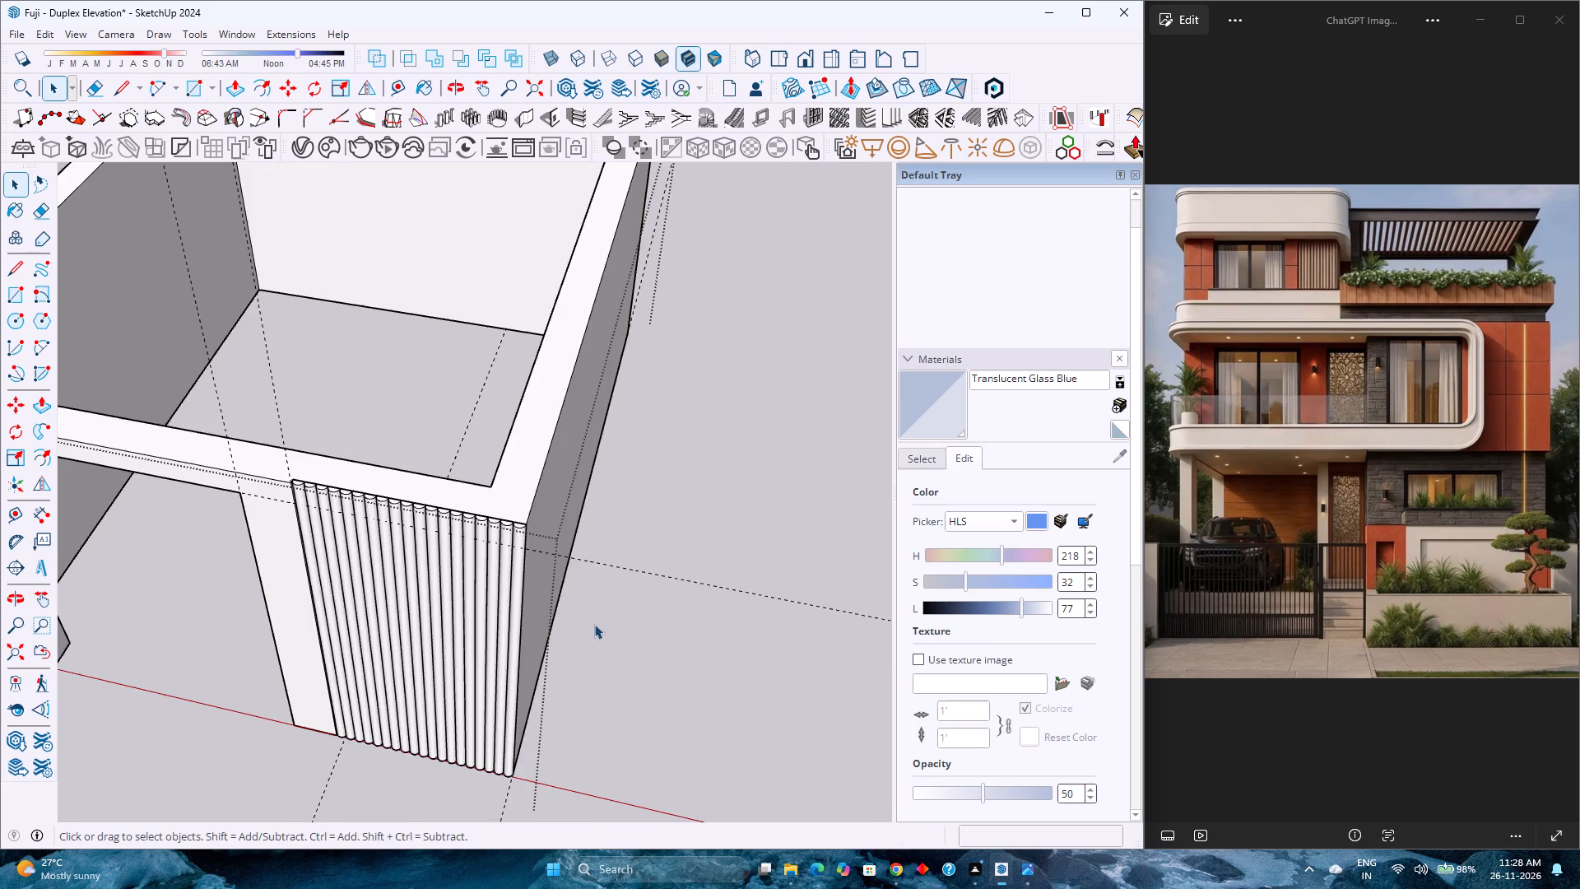
Delete all the construction guides around the rooftop room.
{"action": "middle_click_drag", "start_coordinate": [449, 672], "coordinate": [509, 613]}
{"action": "left_click", "coordinate": [515, 611]}
{"action": "scroll", "coordinate": [491, 644], "scroll_direction": "down", "scroll_amount": 4}
{"action": "middle_click_drag", "start_coordinate": [444, 741], "coordinate": [490, 631]}
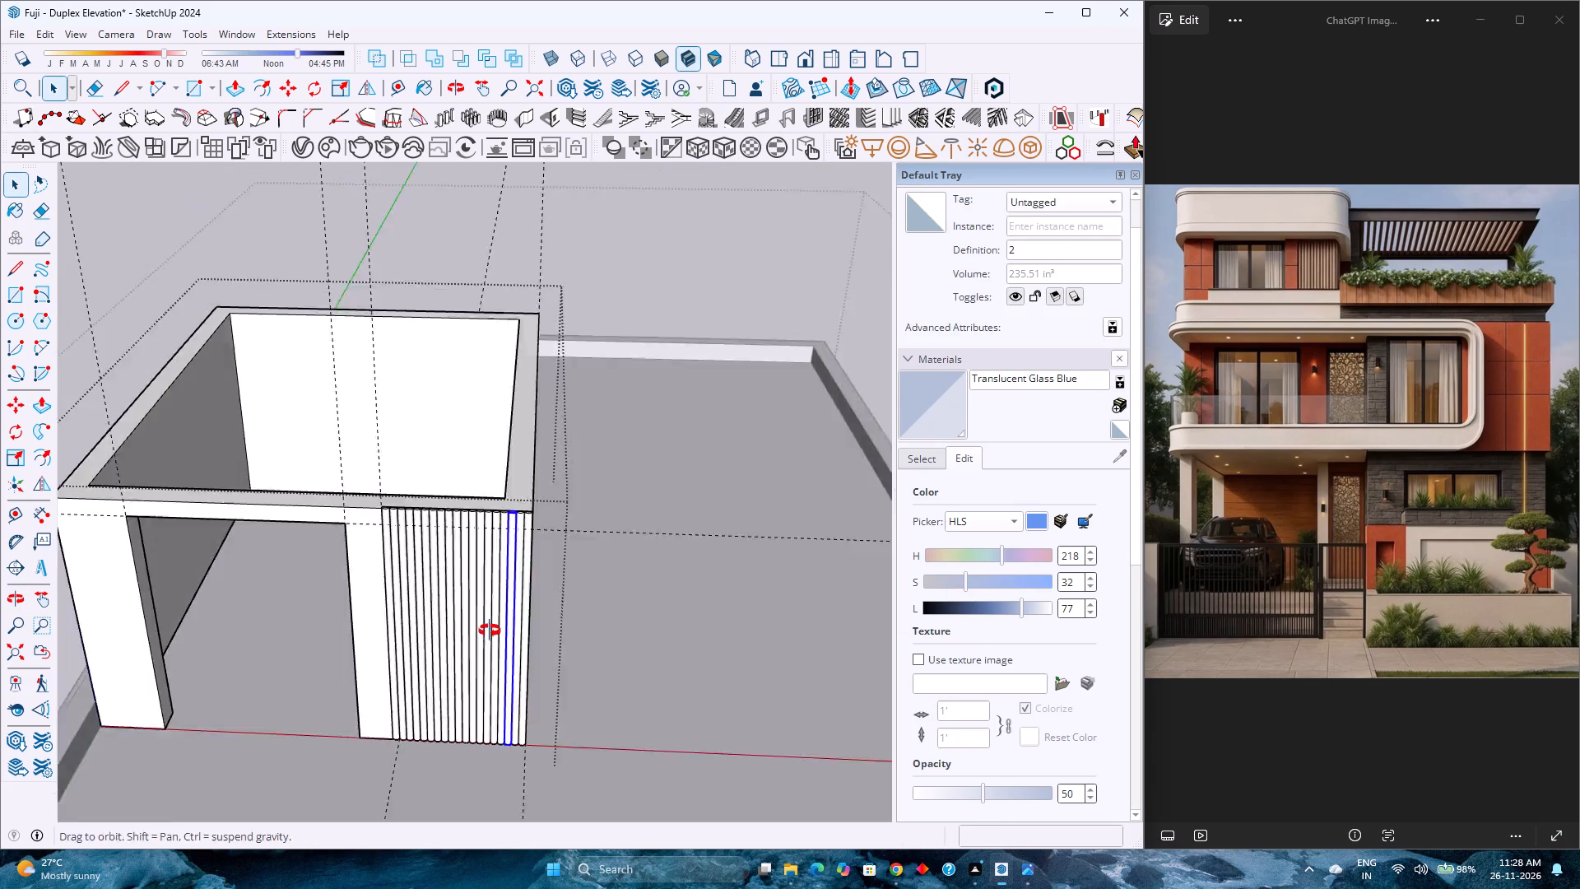
{"action": "middle_click_drag", "start_coordinate": [490, 631], "coordinate": [497, 621]}
{"action": "middle_click", "coordinate": [497, 621]}
{"action": "scroll", "coordinate": [513, 611], "scroll_direction": "up", "scroll_amount": 1}
{"action": "scroll", "coordinate": [523, 606], "scroll_direction": "down", "scroll_amount": 9}
{"action": "left_click", "coordinate": [807, 58]}
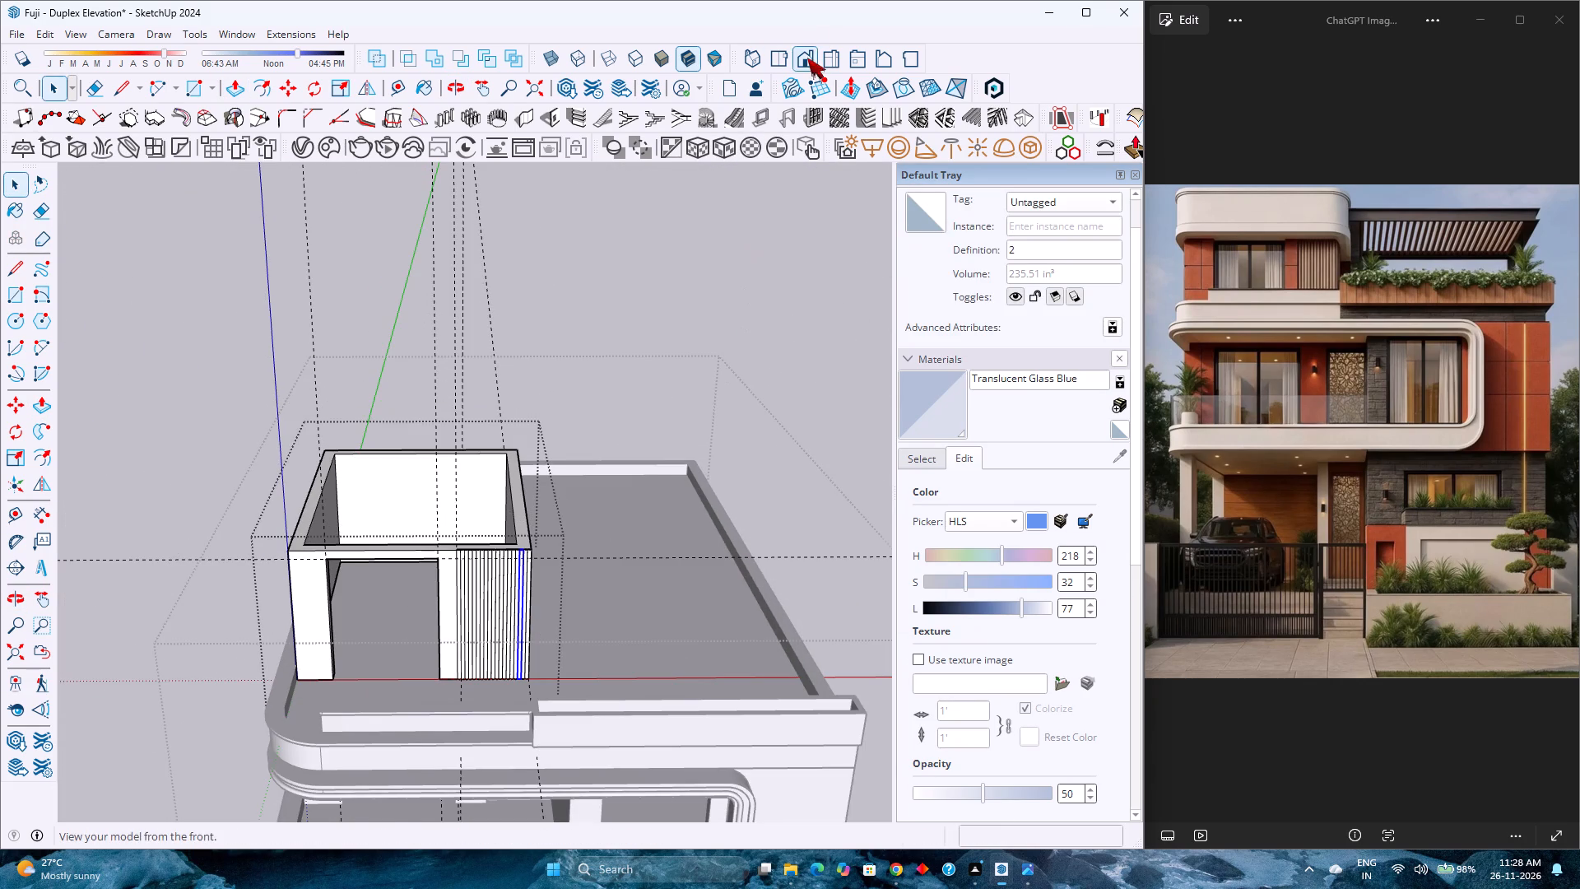
{"action": "scroll", "coordinate": [436, 351], "scroll_direction": "up", "scroll_amount": 1}
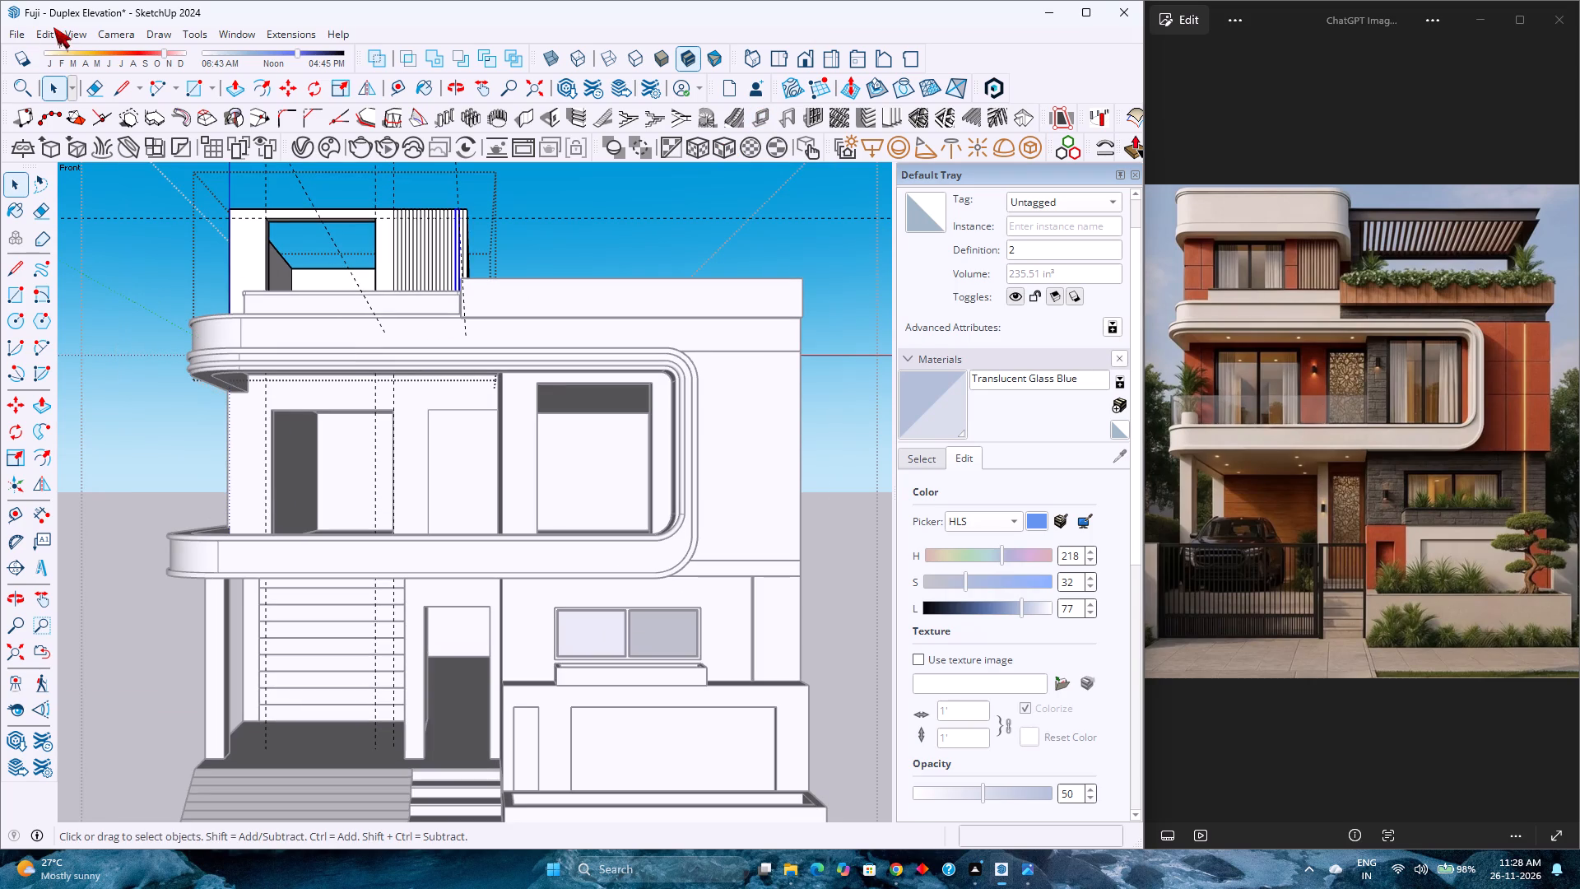
{"action": "left_click", "coordinate": [53, 27]}
{"action": "left_click", "coordinate": [142, 191]}
{"action": "left_click", "coordinate": [586, 226]}
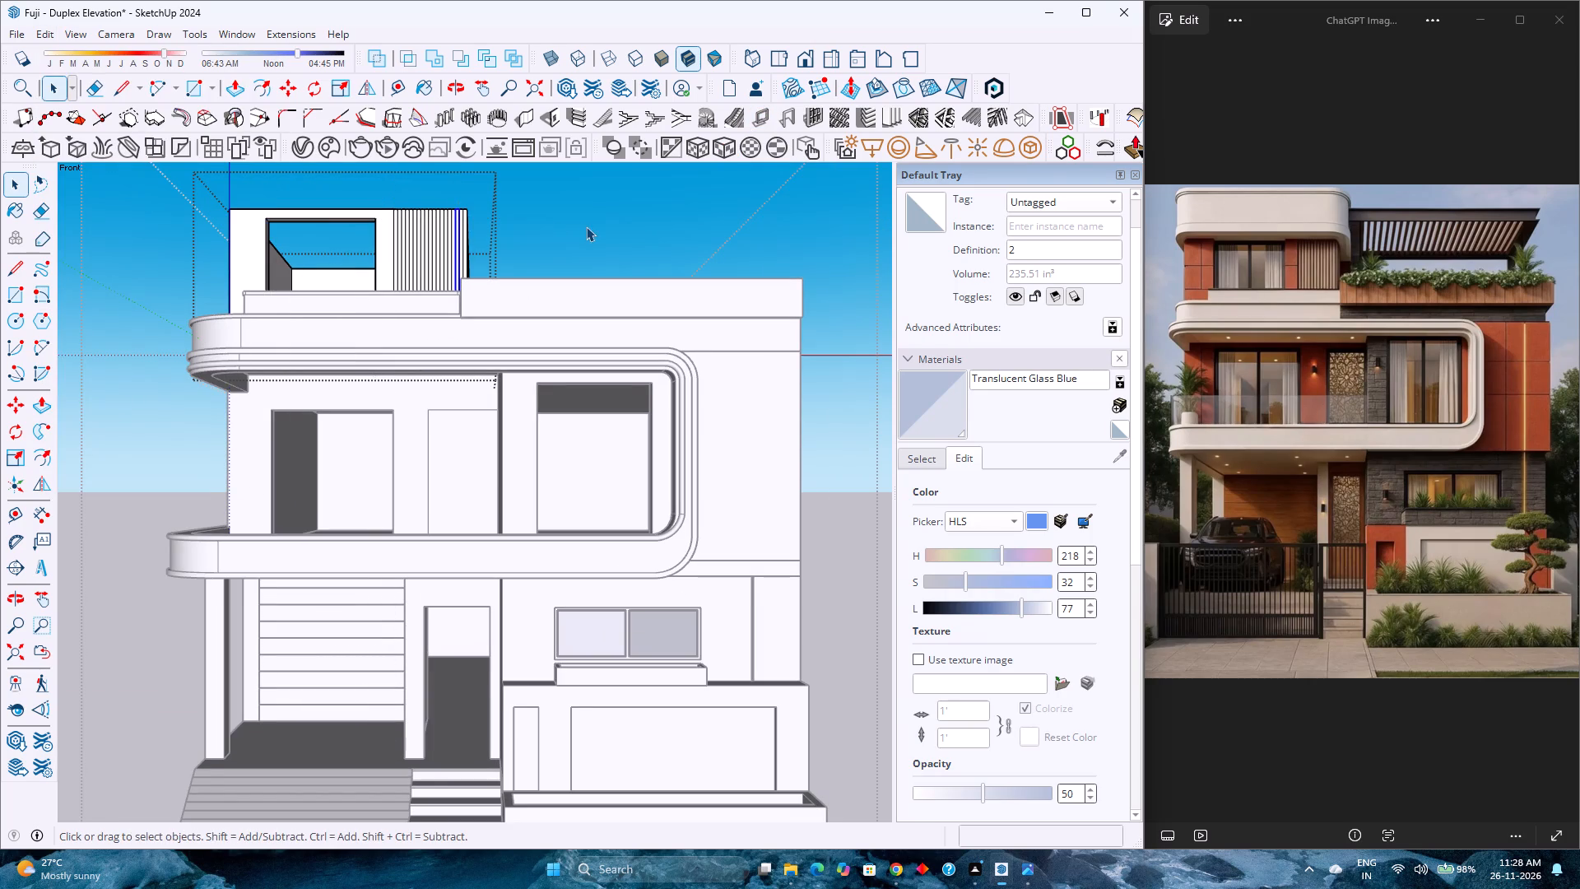
Select all instances of the half-round flute component and combine them into one group.
{"action": "scroll", "coordinate": [391, 256], "scroll_direction": "up", "scroll_amount": 12}
{"action": "middle_click_drag", "start_coordinate": [424, 319], "coordinate": [430, 347]}
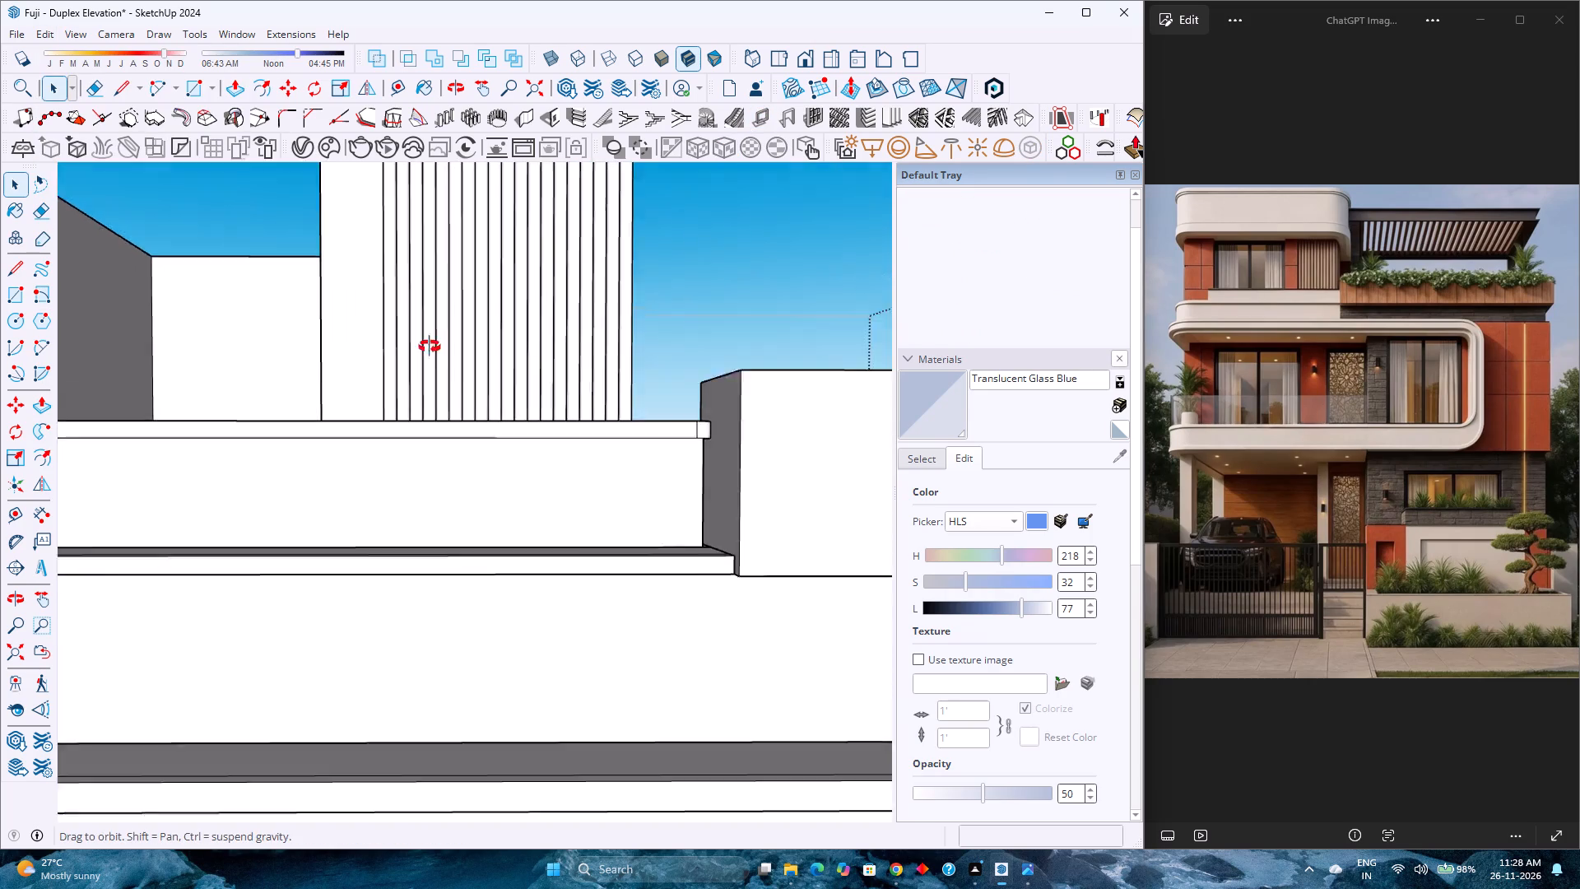
{"action": "middle_click_drag", "start_coordinate": [430, 347], "coordinate": [397, 591]}
{"action": "scroll", "coordinate": [458, 495], "scroll_direction": "up", "scroll_amount": 8}
{"action": "scroll", "coordinate": [377, 527], "scroll_direction": "up", "scroll_amount": 6}
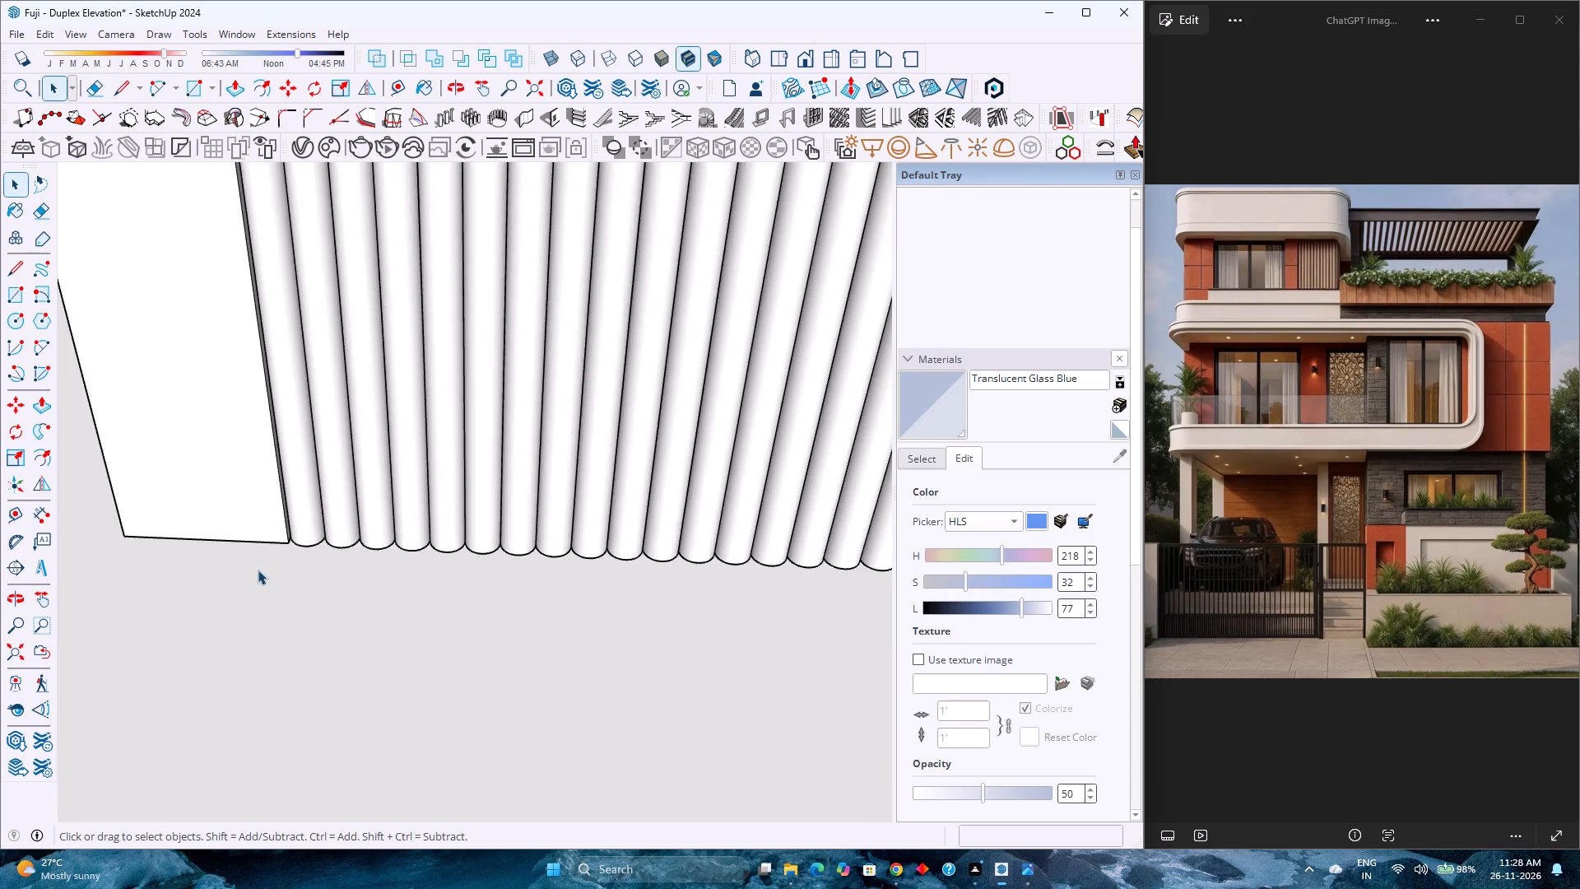
{"action": "scroll", "coordinate": [258, 570], "scroll_direction": "up", "scroll_amount": 3}
{"action": "left_click", "coordinate": [336, 514]}
{"action": "left_click", "coordinate": [336, 514]}
{"action": "left_click", "coordinate": [342, 509]}
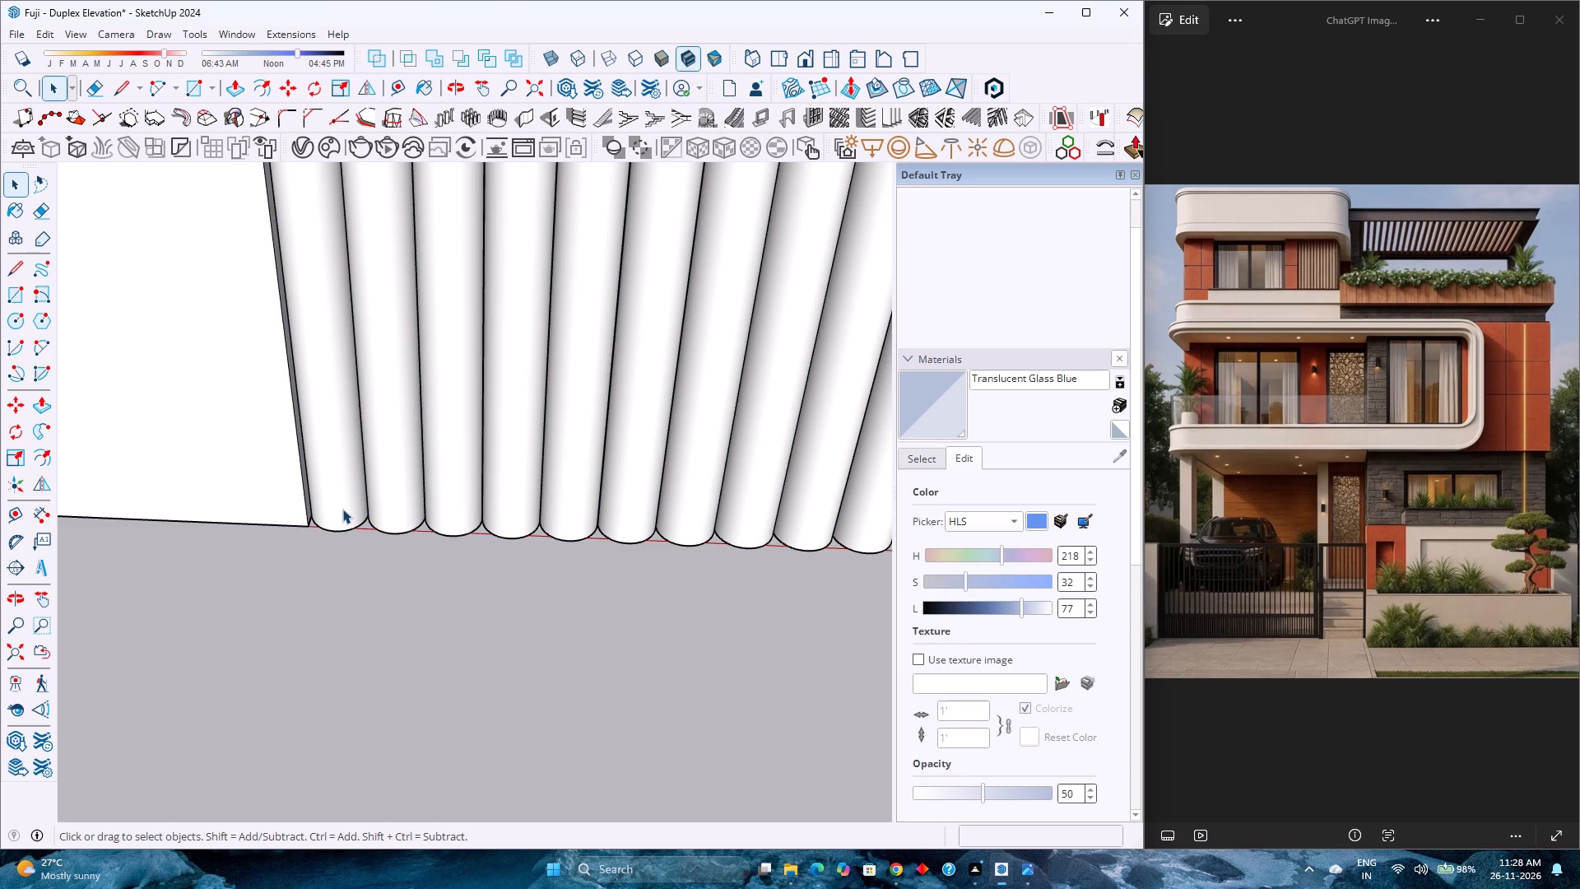
{"action": "right_click", "coordinate": [342, 509]}
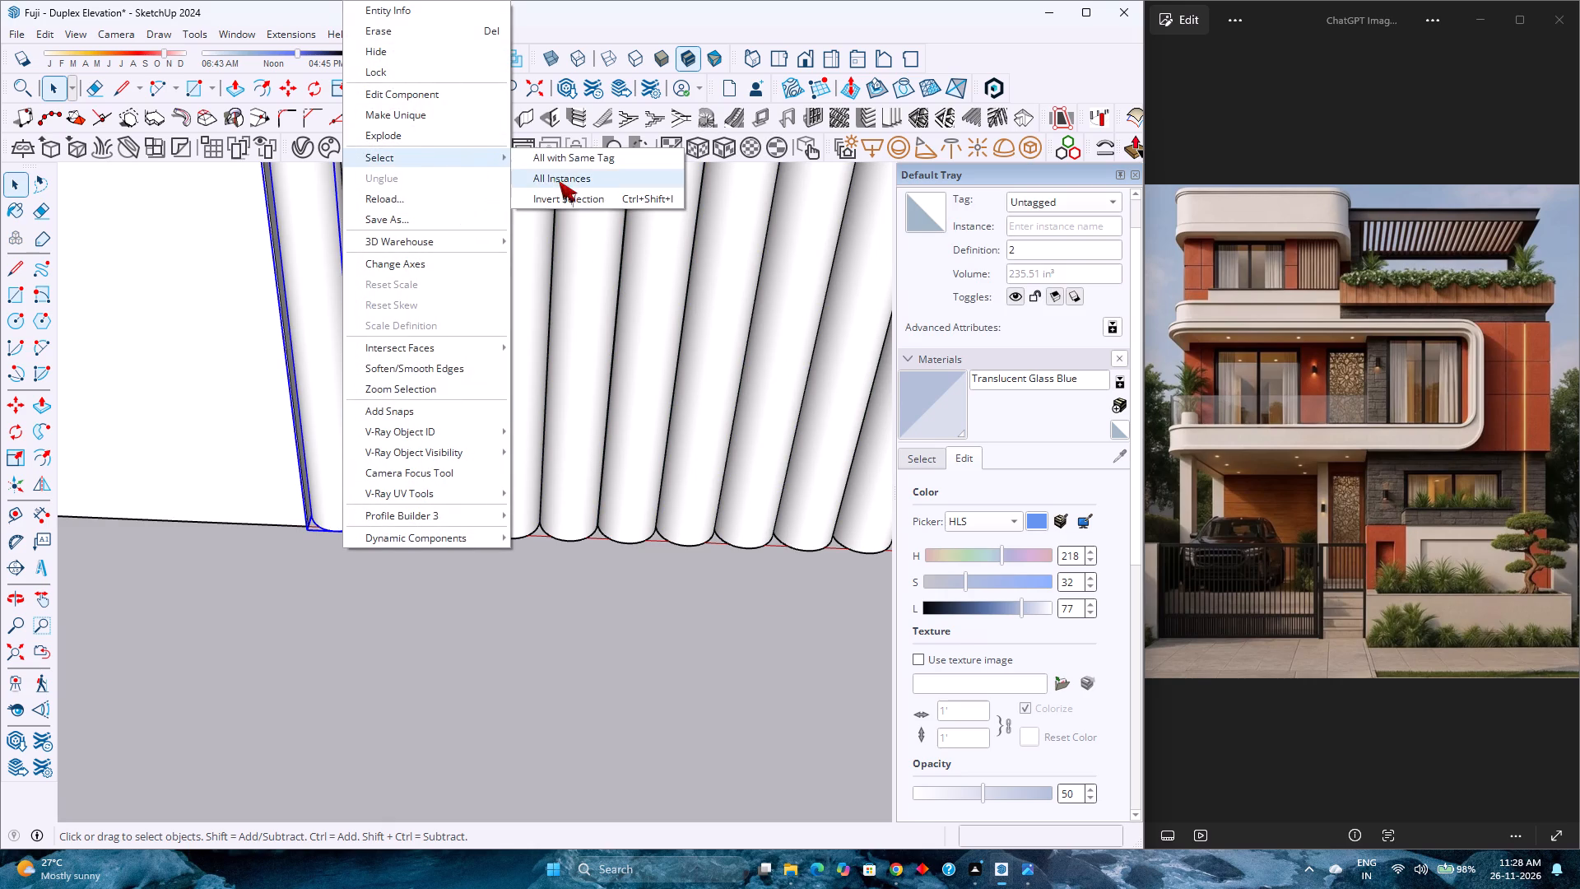
{"action": "left_click", "coordinate": [561, 186]}
{"action": "right_click", "coordinate": [409, 340]}
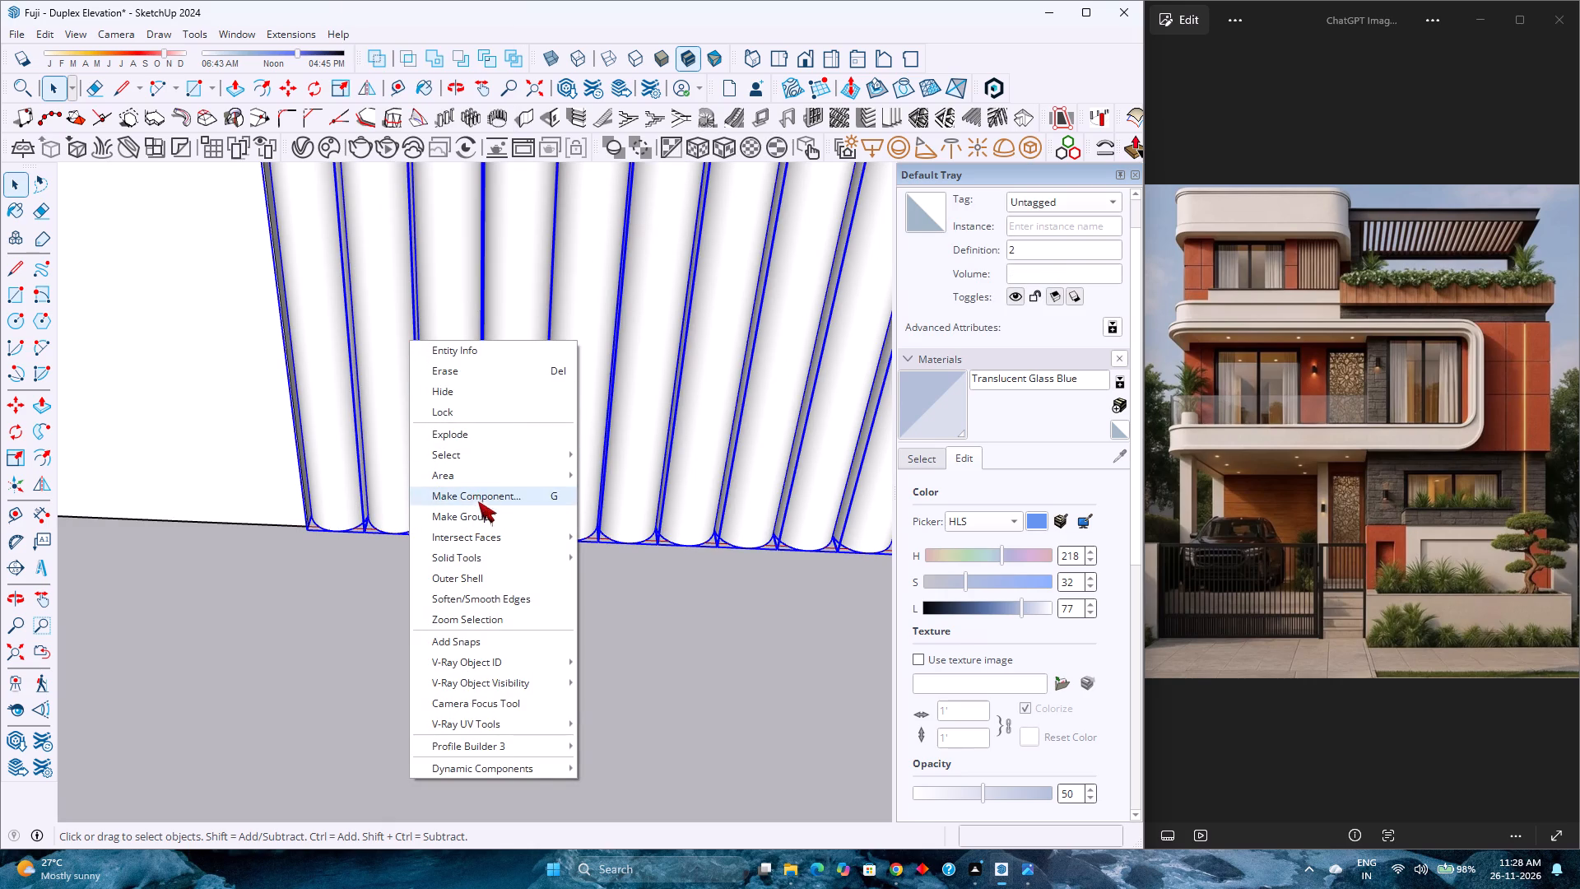
{"action": "left_click", "coordinate": [487, 510]}
{"action": "scroll", "coordinate": [370, 475], "scroll_direction": "down", "scroll_amount": 15}
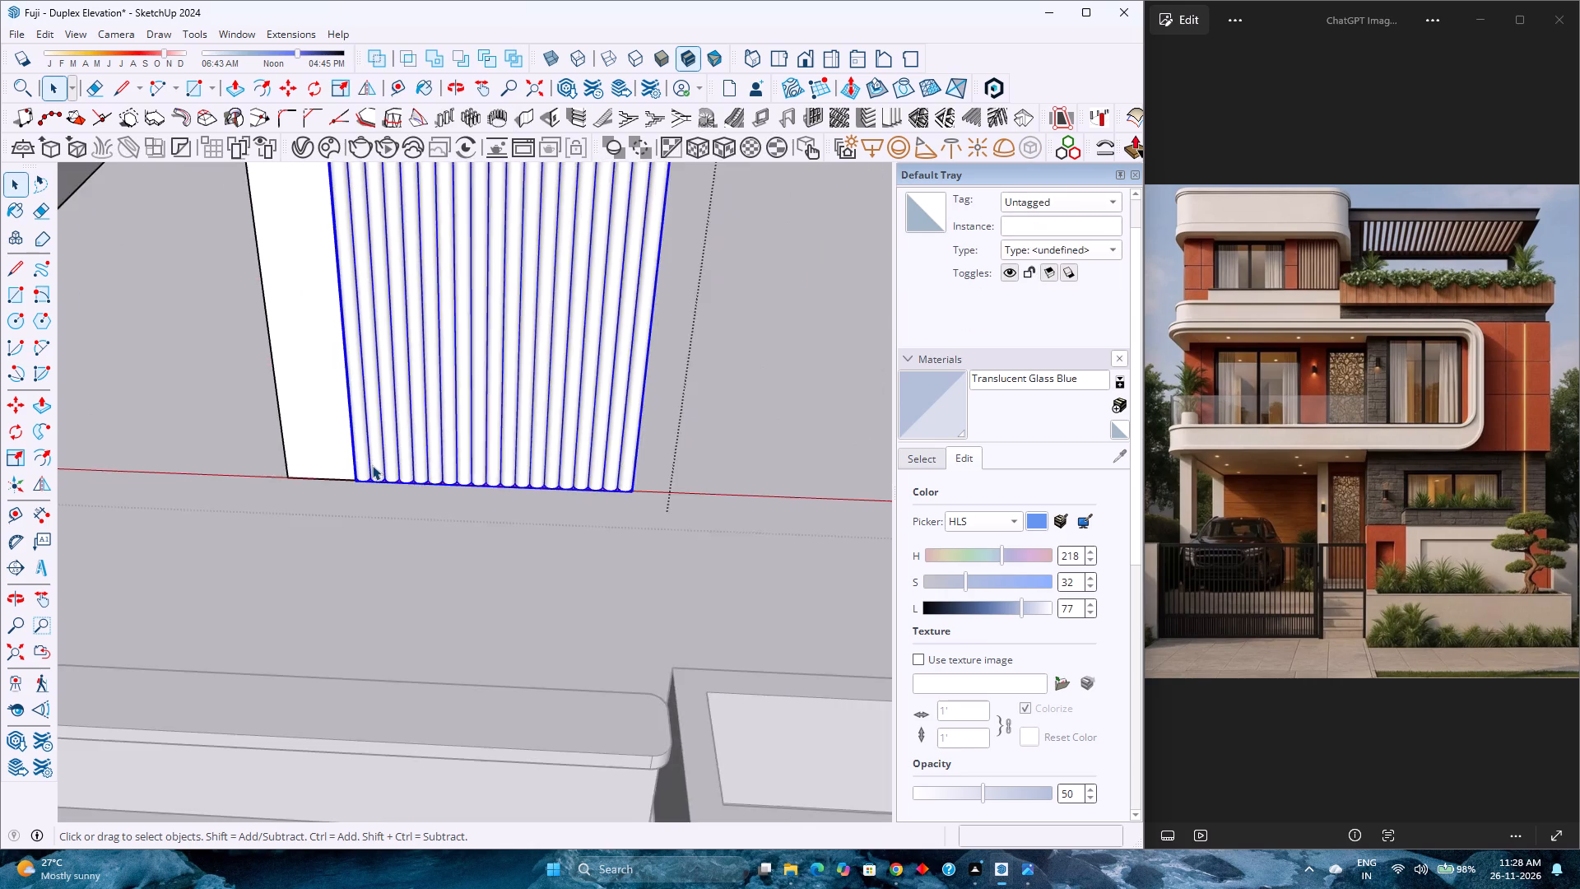
{"action": "scroll", "coordinate": [372, 468], "scroll_direction": "down", "scroll_amount": 16}
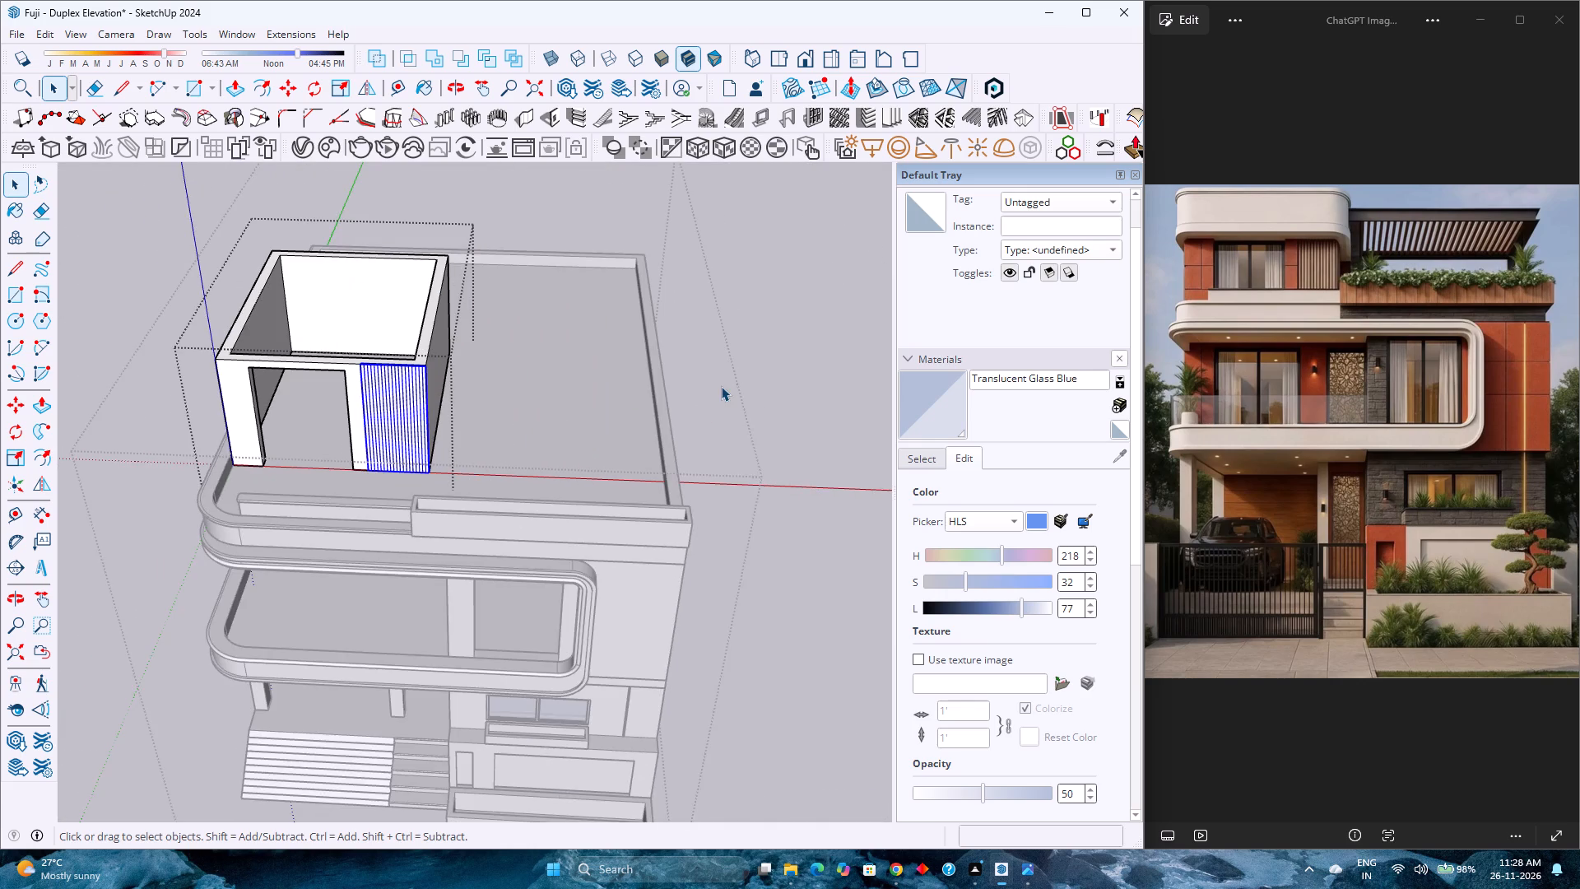
{"action": "left_click", "coordinate": [721, 386]}
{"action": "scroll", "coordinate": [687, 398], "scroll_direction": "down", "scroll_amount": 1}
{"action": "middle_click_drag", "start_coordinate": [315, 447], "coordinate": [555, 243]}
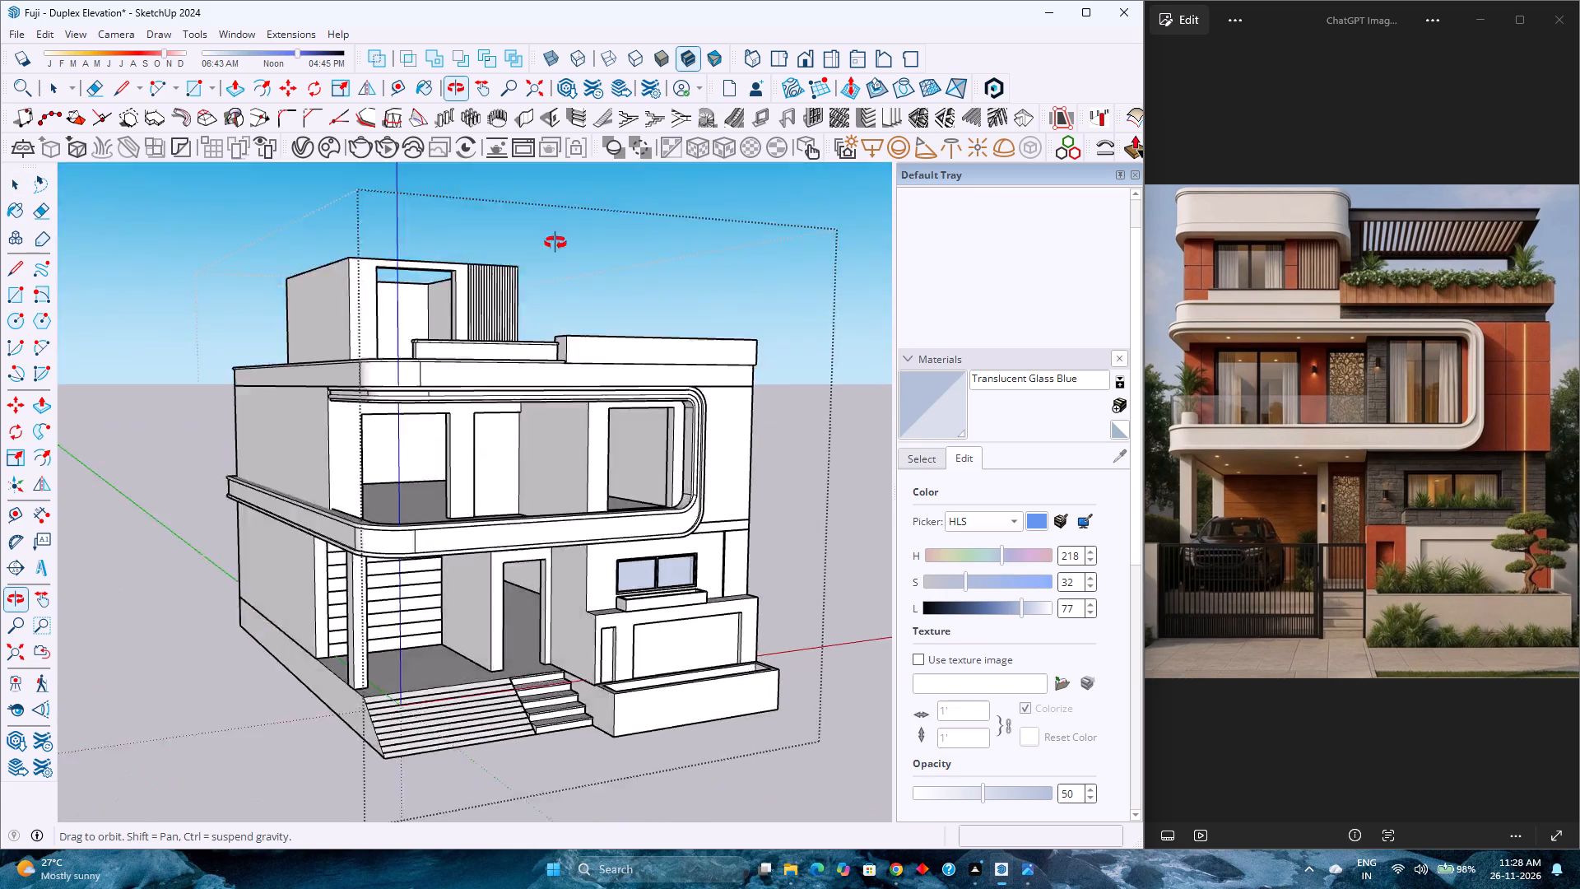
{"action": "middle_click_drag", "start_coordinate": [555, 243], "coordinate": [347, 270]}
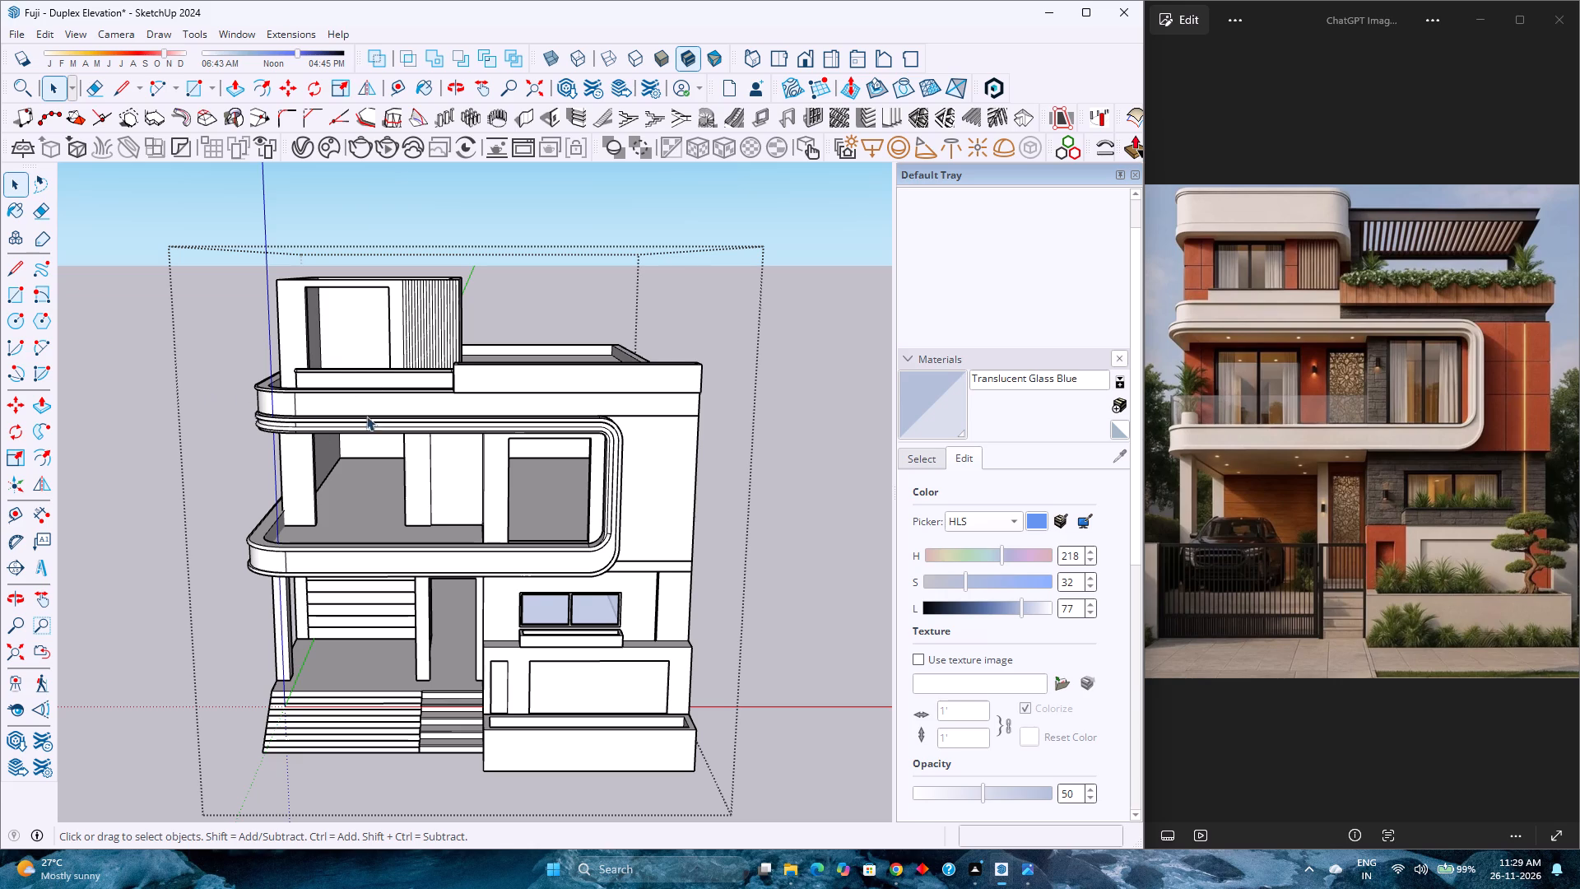
Examine the house model from the front, above and the side, focusing on the first-floor balcony and its wall openings.
{"action": "scroll", "coordinate": [425, 505], "scroll_direction": "down", "scroll_amount": 4}
{"action": "scroll", "coordinate": [425, 505], "scroll_direction": "up", "scroll_amount": 4}
{"action": "middle_click_drag", "start_coordinate": [440, 512], "coordinate": [617, 500]}
{"action": "scroll", "coordinate": [552, 505], "scroll_direction": "up", "scroll_amount": 3}
{"action": "scroll", "coordinate": [552, 505], "scroll_direction": "down", "scroll_amount": 4}
{"action": "middle_click_drag", "start_coordinate": [505, 622], "coordinate": [361, 512]}
{"action": "middle_click_drag", "start_coordinate": [358, 507], "coordinate": [358, 498]}
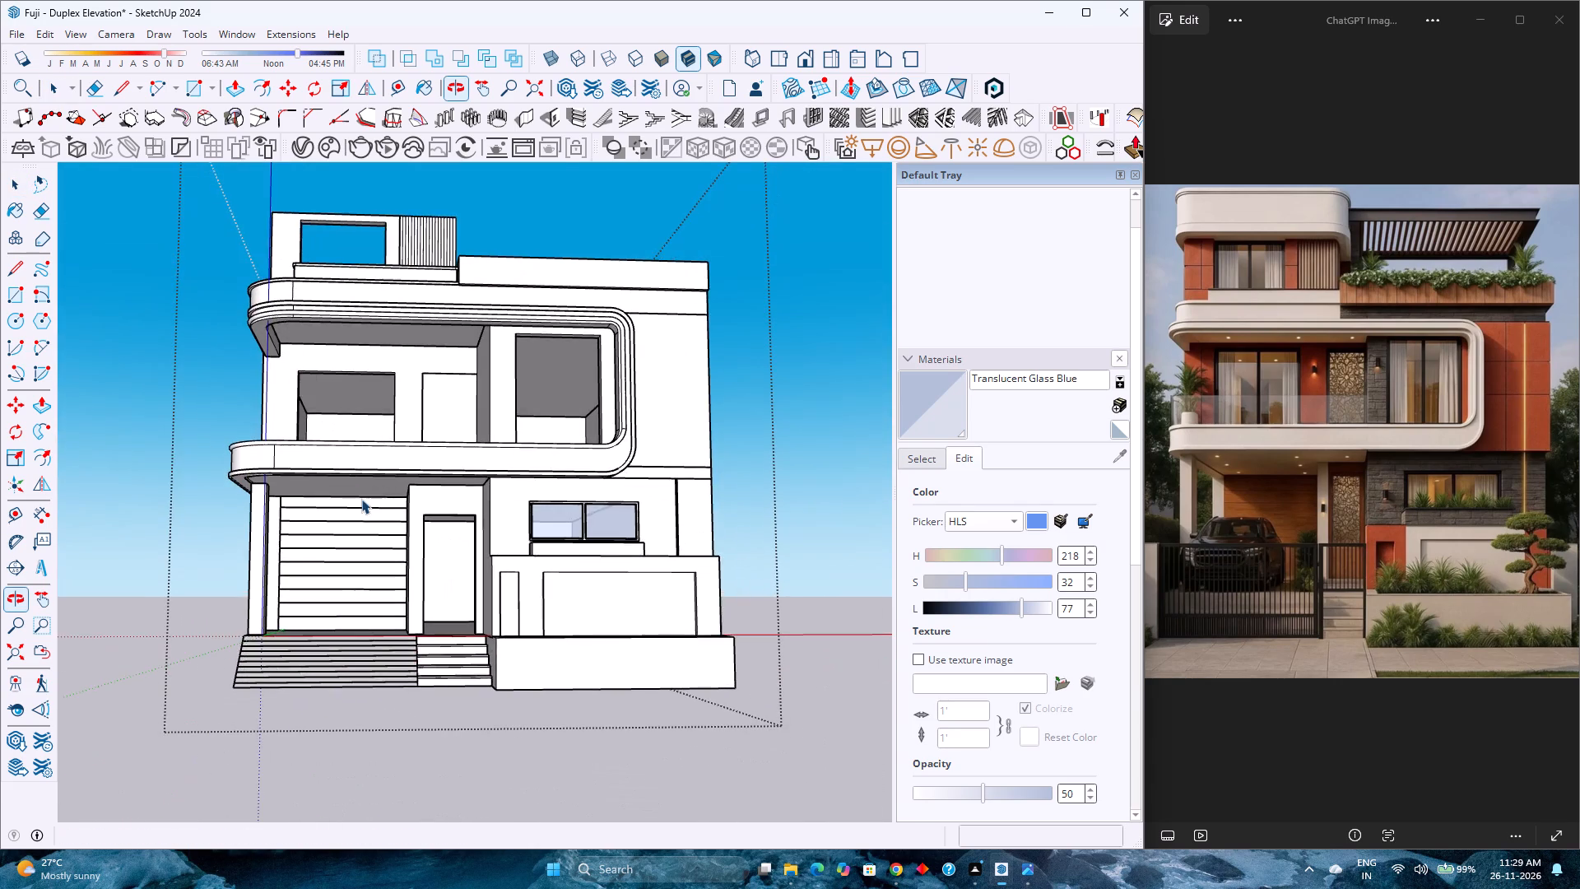
{"action": "scroll", "coordinate": [361, 499], "scroll_direction": "down", "scroll_amount": 2}
{"action": "middle_click_drag", "start_coordinate": [365, 500], "coordinate": [488, 687]}
{"action": "middle_click", "coordinate": [488, 687]}
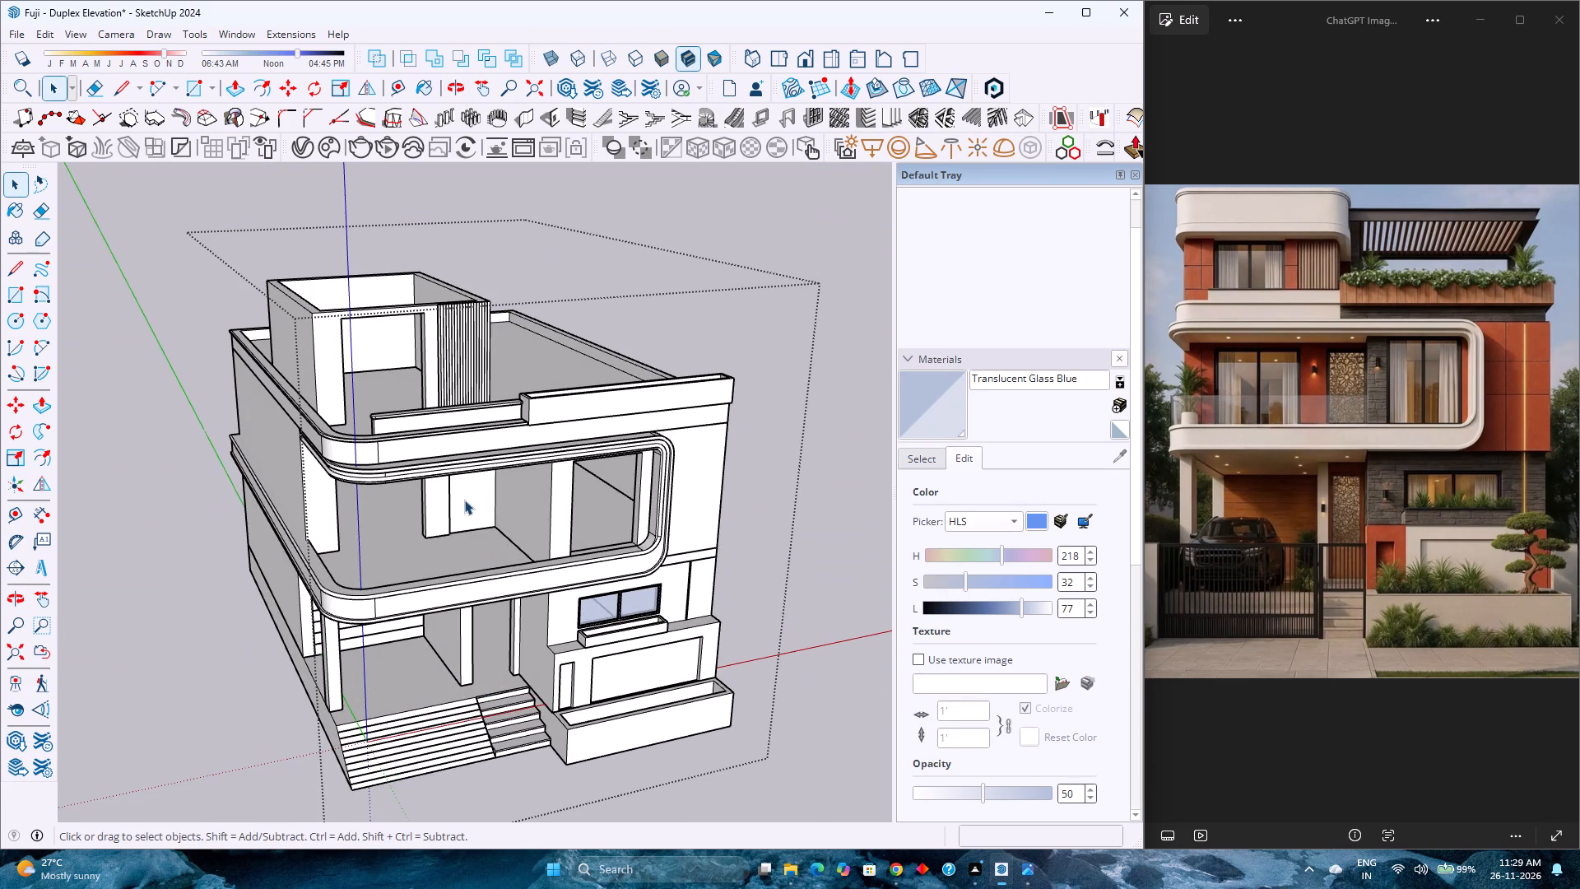
{"action": "scroll", "coordinate": [464, 500], "scroll_direction": "up", "scroll_amount": 4}
{"action": "scroll", "coordinate": [464, 500], "scroll_direction": "down", "scroll_amount": 3}
{"action": "scroll", "coordinate": [464, 500], "scroll_direction": "up", "scroll_amount": 2}
{"action": "scroll", "coordinate": [464, 500], "scroll_direction": "down", "scroll_amount": 3}
{"action": "scroll", "coordinate": [464, 500], "scroll_direction": "up", "scroll_amount": 4}
{"action": "scroll", "coordinate": [464, 500], "scroll_direction": "down", "scroll_amount": 2}
{"action": "scroll", "coordinate": [464, 500], "scroll_direction": "up", "scroll_amount": 4}
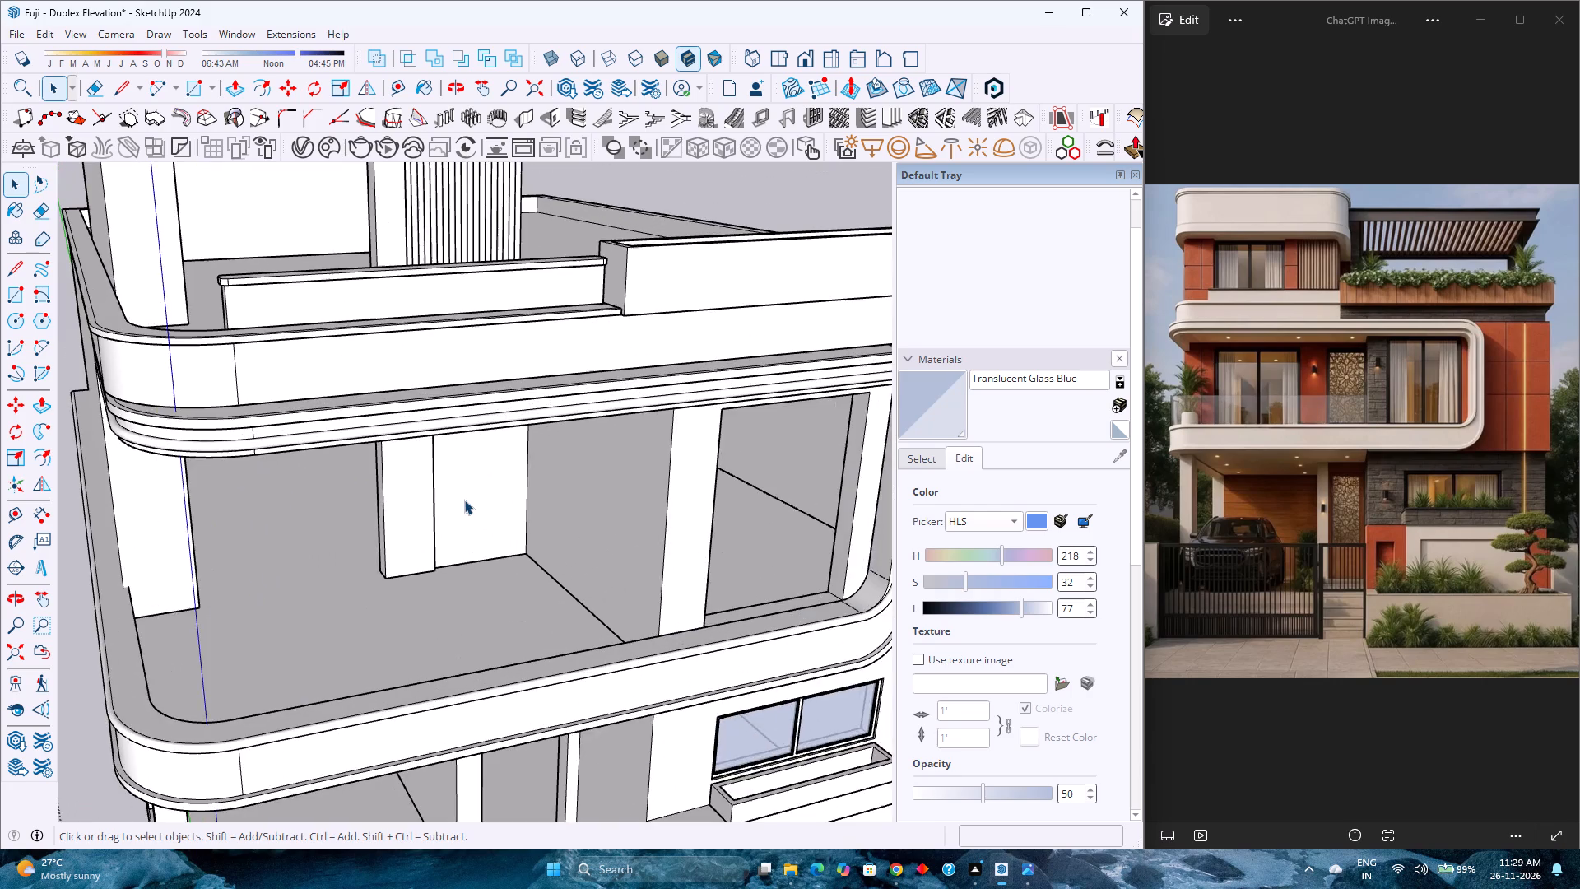
{"action": "middle_click_drag", "start_coordinate": [464, 500], "coordinate": [612, 439]}
{"action": "middle_click", "coordinate": [613, 439]}
{"action": "scroll", "coordinate": [617, 439], "scroll_direction": "down", "scroll_amount": 4}
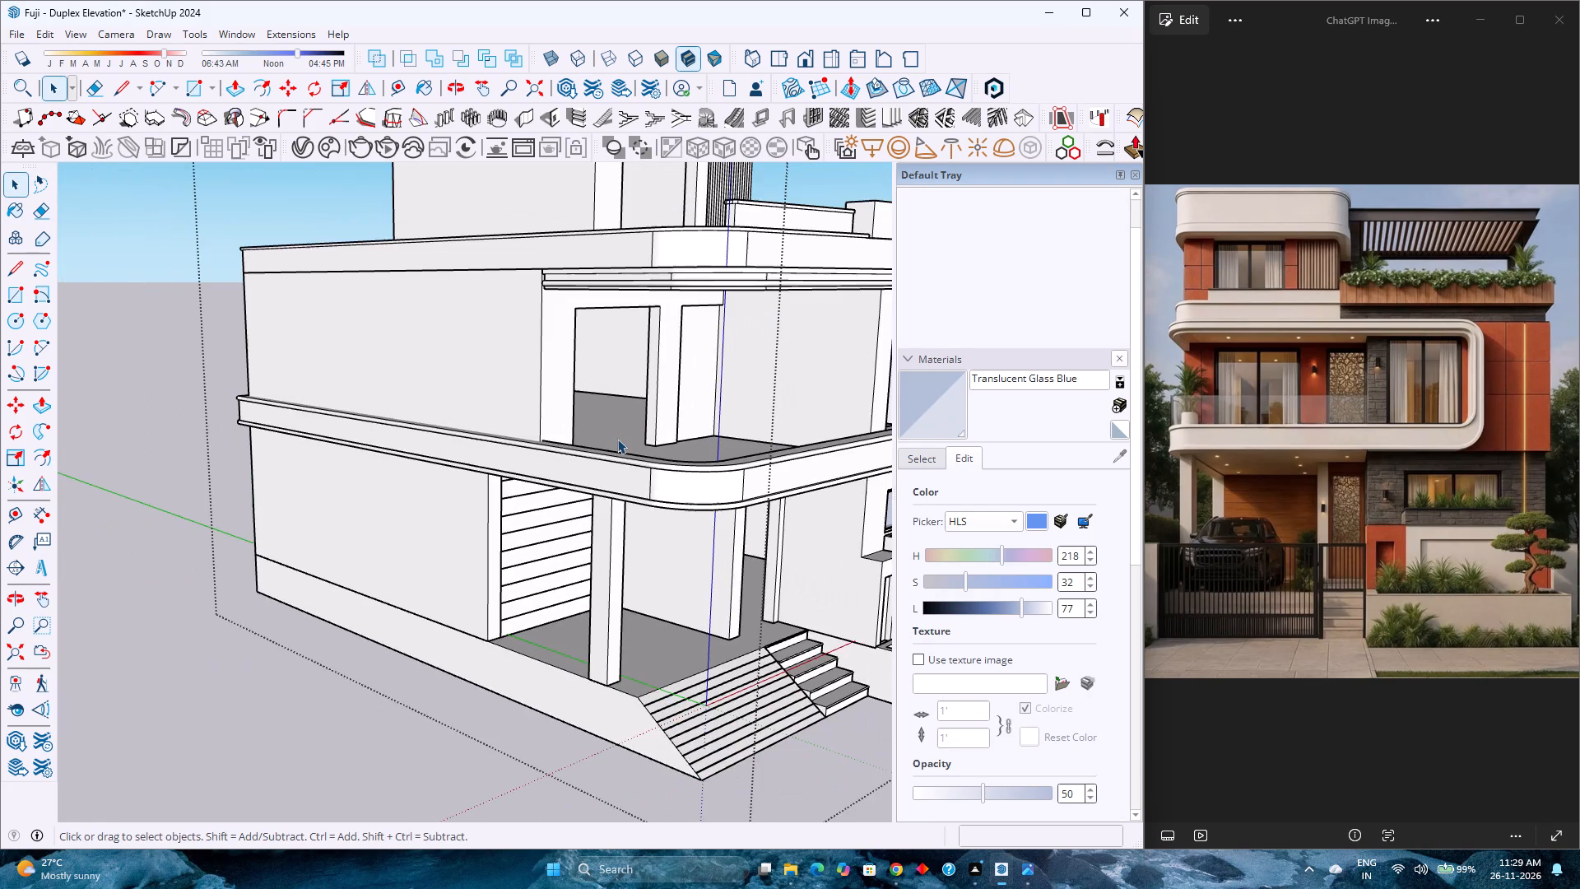
{"action": "middle_click_drag", "start_coordinate": [645, 480], "coordinate": [348, 466]}
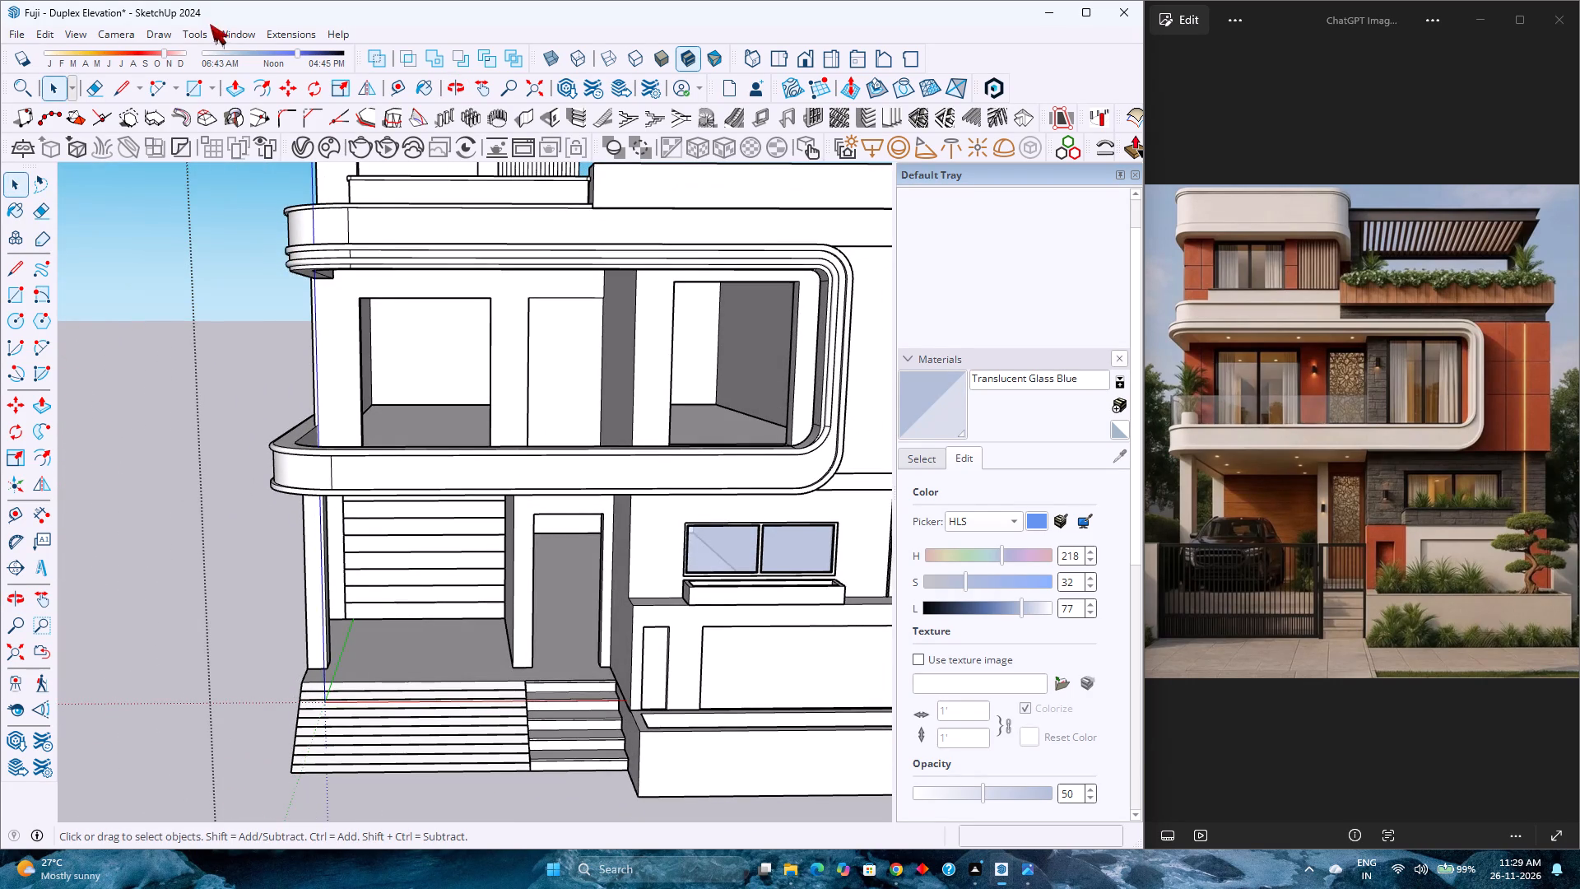
Open 3D Warehouse, dismiss the promotional pop-up and look over the featured content.
{"action": "left_click", "coordinate": [218, 28]}
{"action": "left_click", "coordinate": [296, 159]}
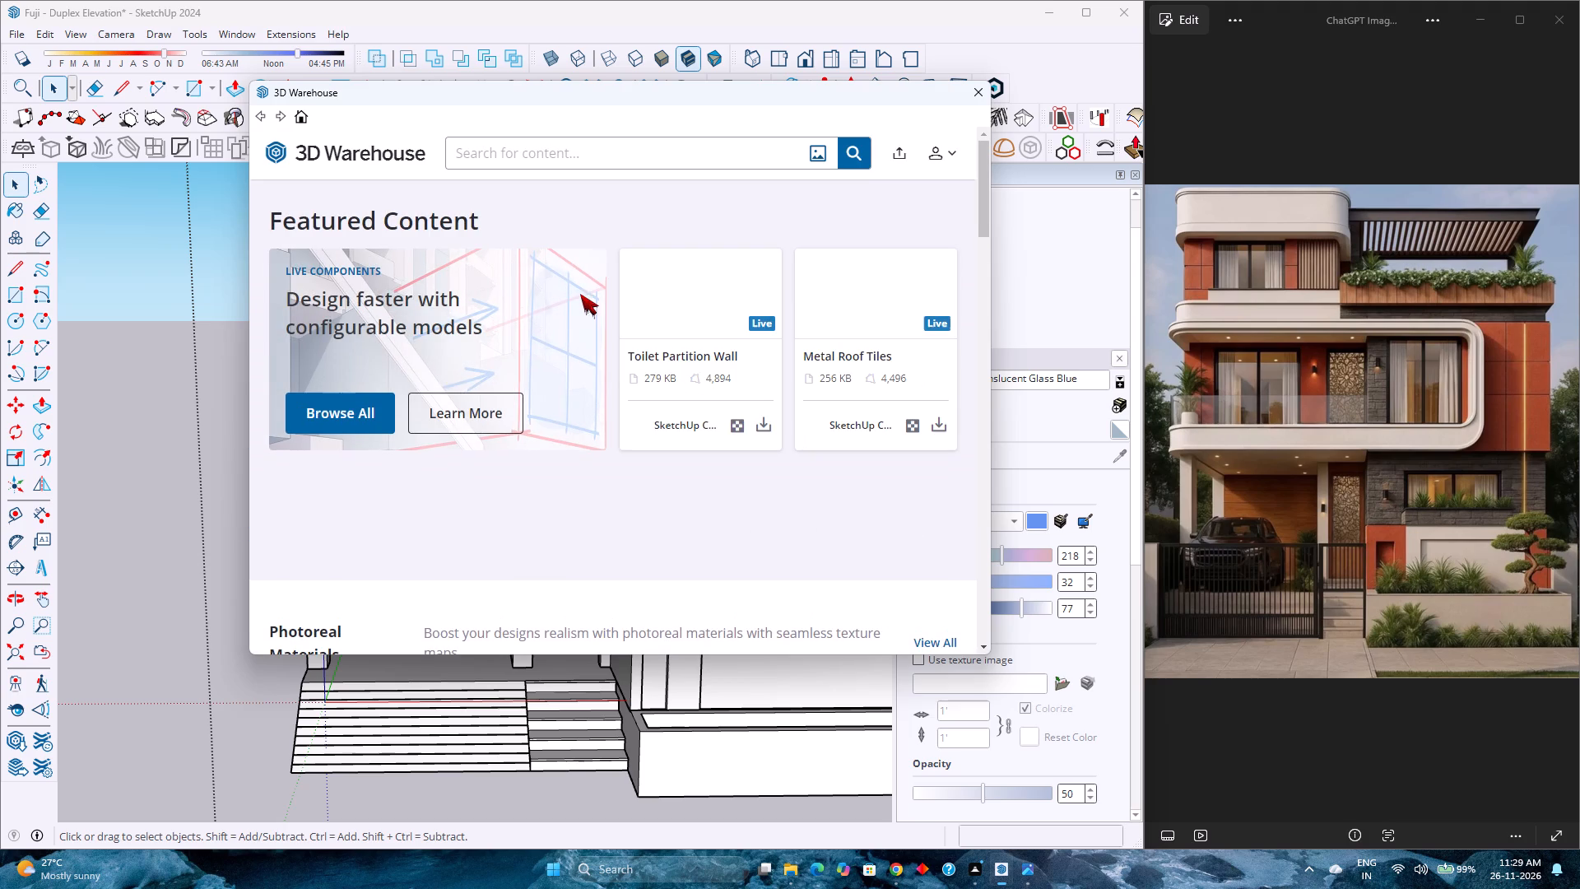
{"action": "scroll", "coordinate": [633, 356], "scroll_direction": "down", "scroll_amount": 4}
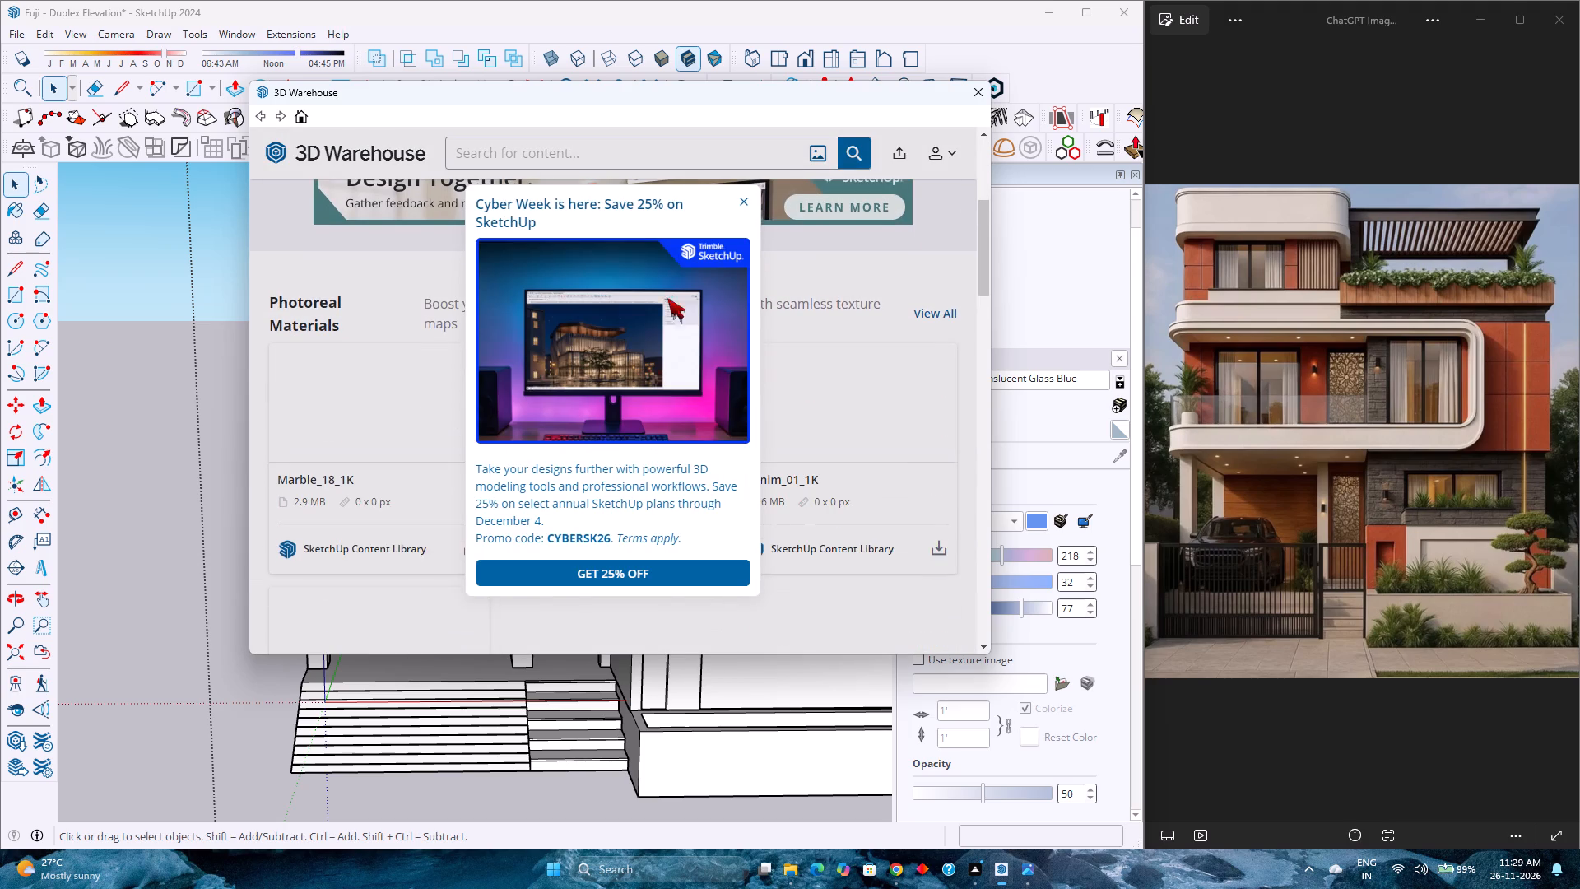
{"action": "left_click", "coordinate": [742, 202]}
{"action": "scroll", "coordinate": [557, 399], "scroll_direction": "down", "scroll_amount": 3}
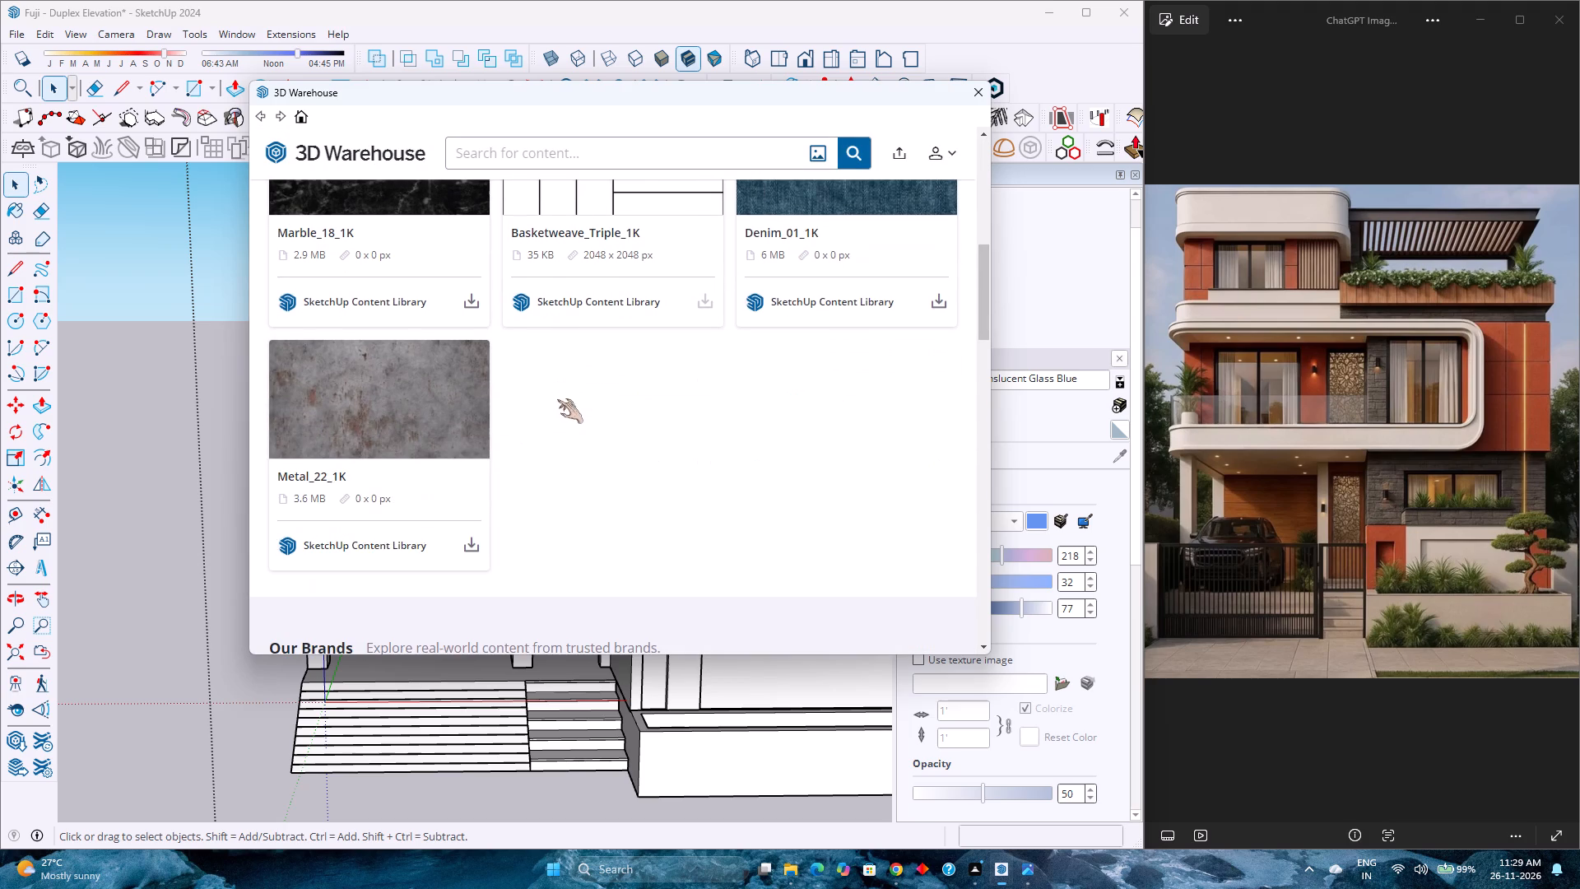
{"action": "scroll", "coordinate": [557, 399], "scroll_direction": "up", "scroll_amount": 2}
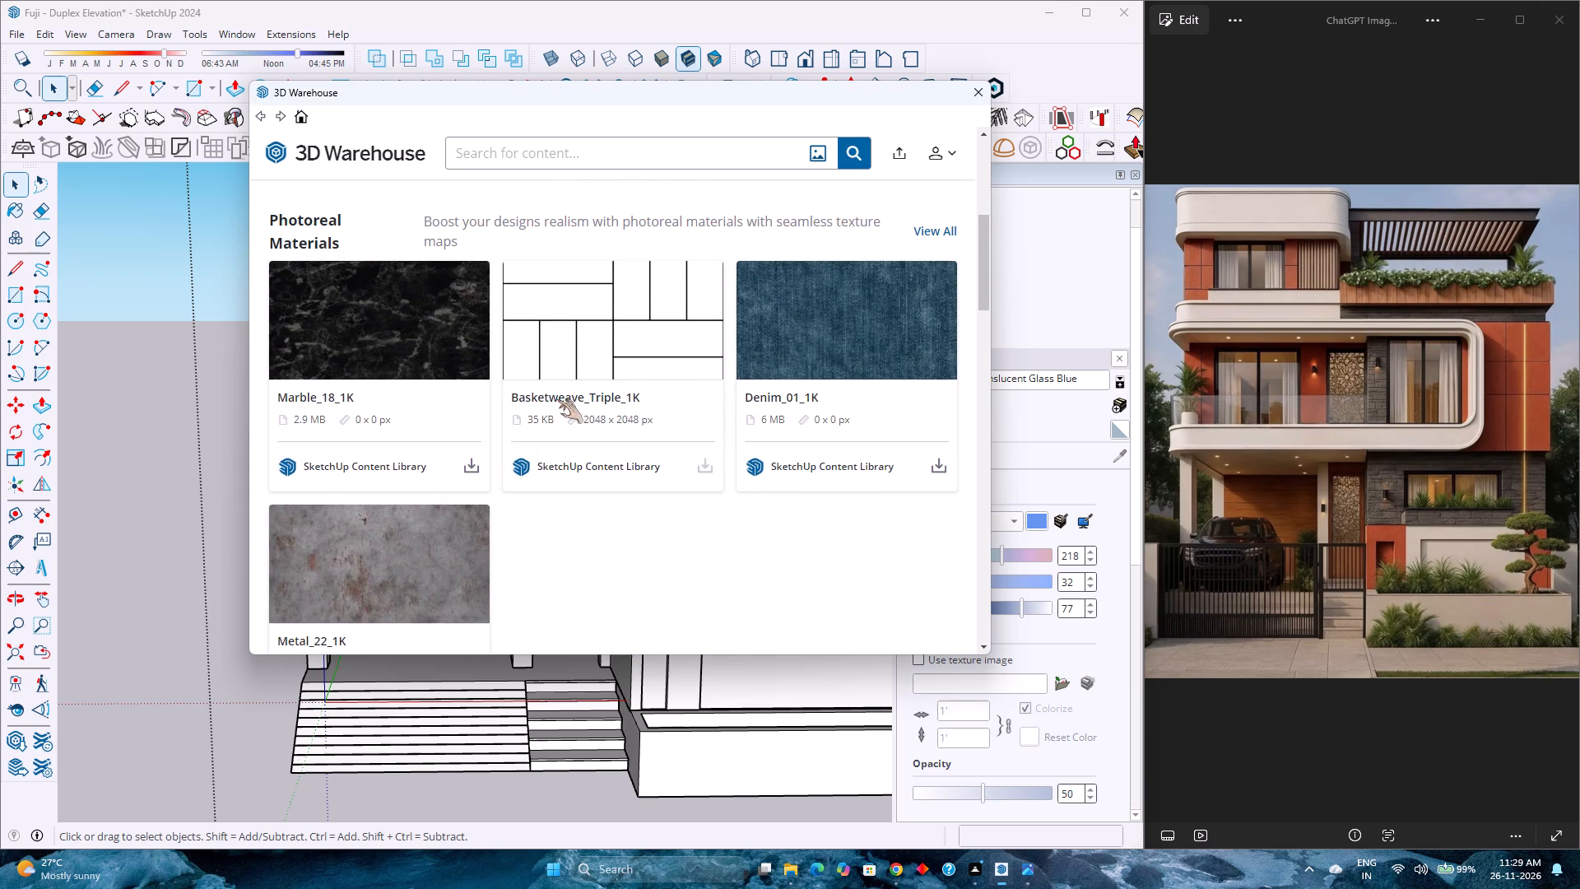
{"action": "scroll", "coordinate": [557, 399], "scroll_direction": "up", "scroll_amount": 2}
Search 3D Warehouse for "wall light".
{"action": "left_click", "coordinate": [634, 151]}
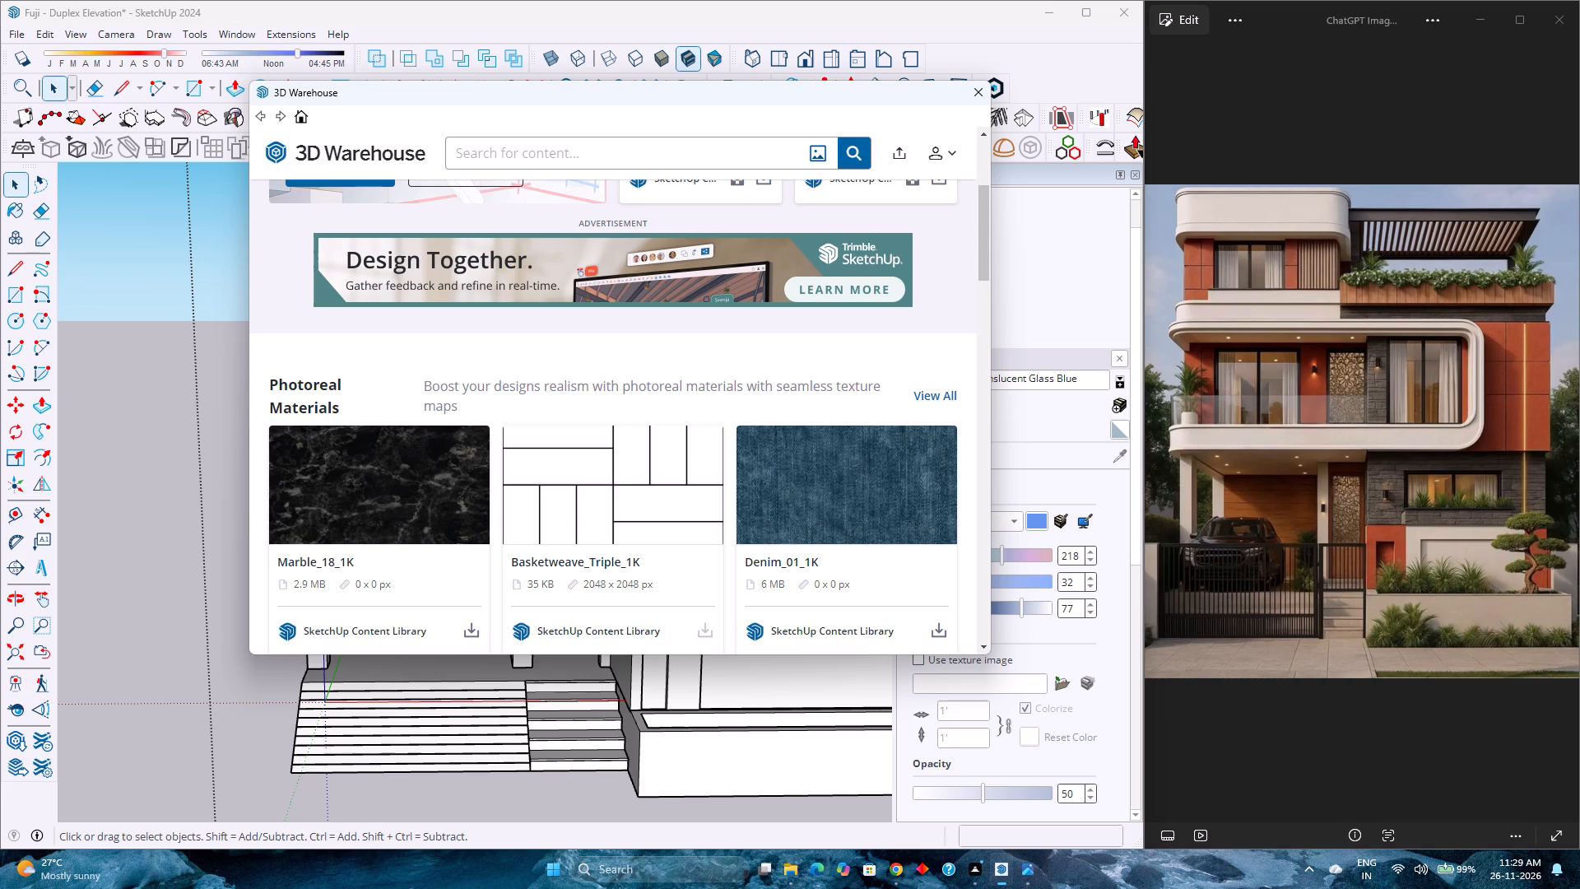
{"action": "type", "text": "heh"}
{"action": "key", "text": "BackSpace"}
{"action": "key", "text": "BackSpace"}
{"action": "key", "text": "BackSpace"}
{"action": "key", "text": "BackSpace"}
{"action": "key", "text": "BackSpace"}
{"action": "key", "text": "BackSpace"}
{"action": "key", "text": "BackSpace"}
{"action": "key", "text": "BackSpace"}
{"action": "key", "text": "BackSpace"}
{"action": "key", "text": "BackSpace"}
{"action": "type", "text": "wall light"}
{"action": "key", "text": "Return"}
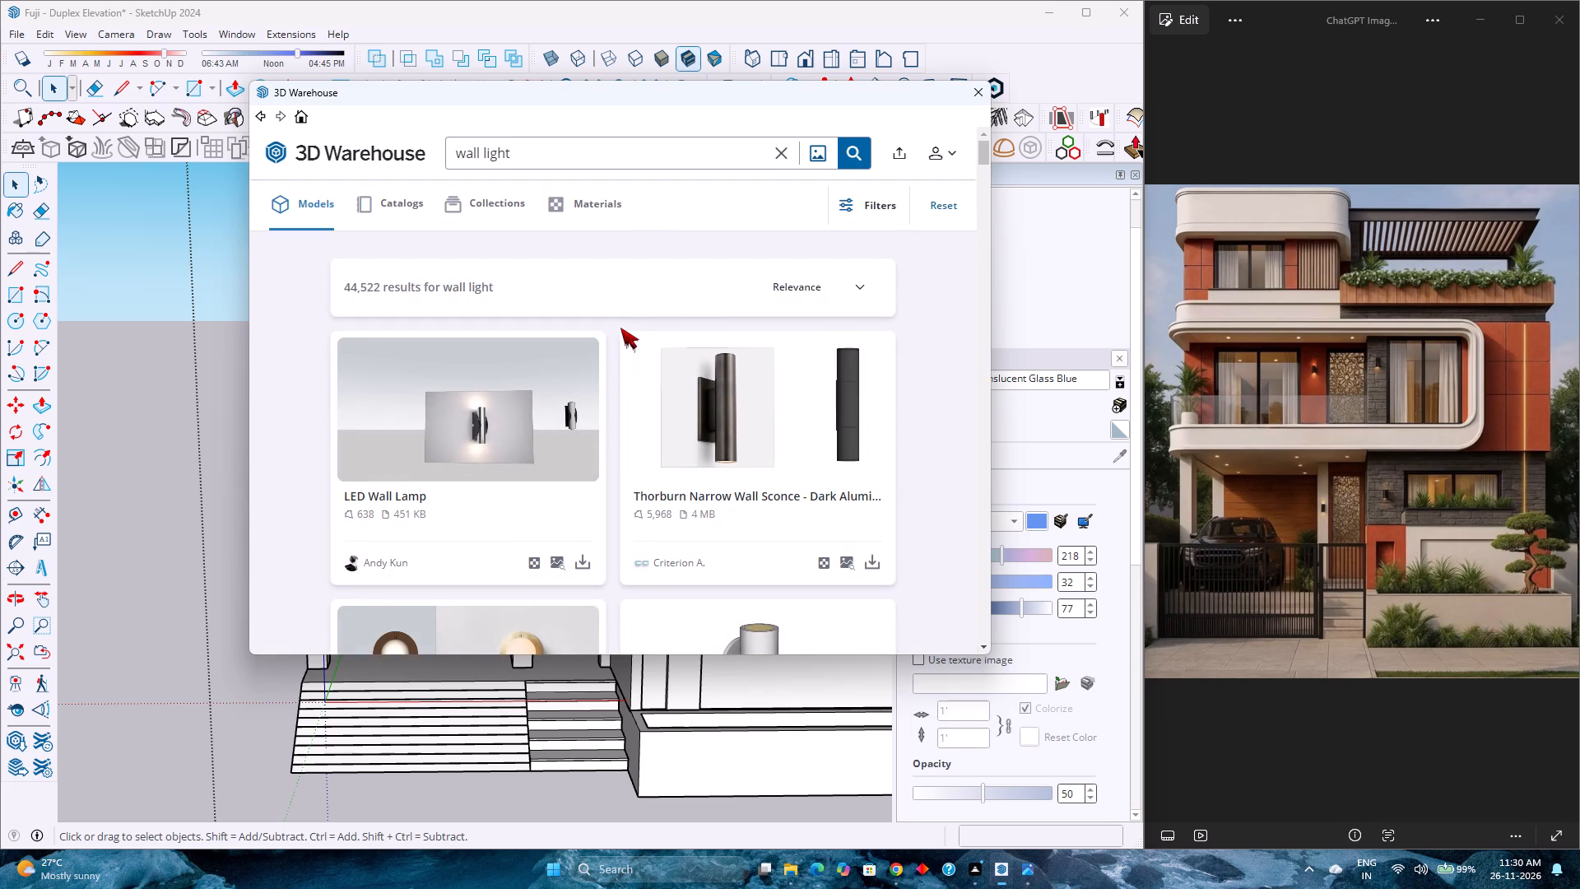
Browse the wall light models for a fixture that matches the lights on the reference facade.
{"action": "scroll", "coordinate": [619, 326], "scroll_direction": "down", "scroll_amount": 9}
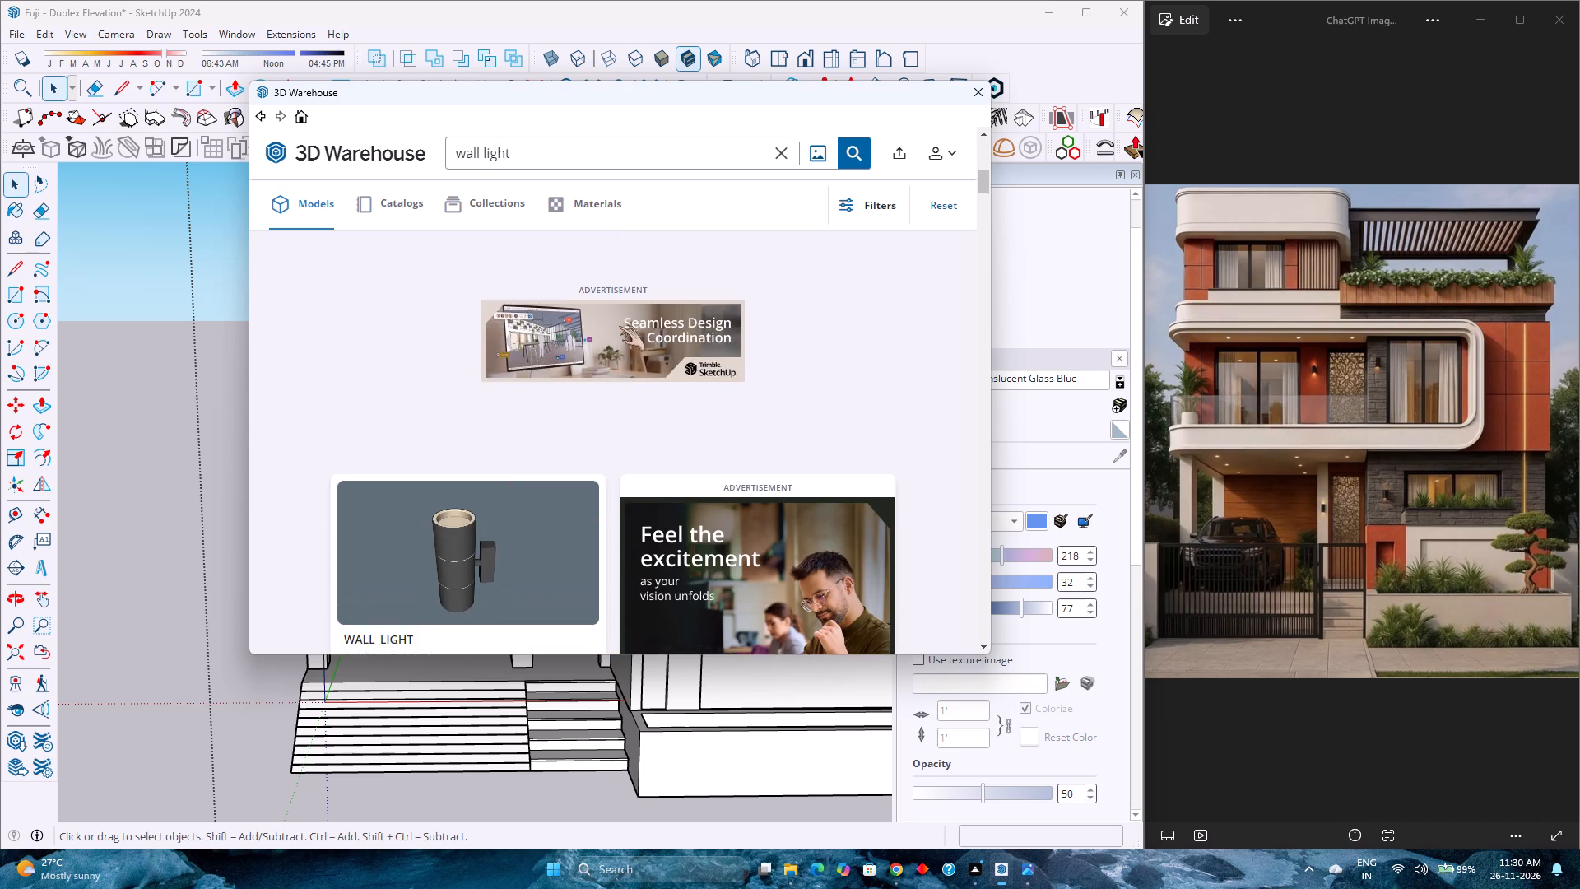
{"action": "scroll", "coordinate": [619, 326], "scroll_direction": "down", "scroll_amount": 10}
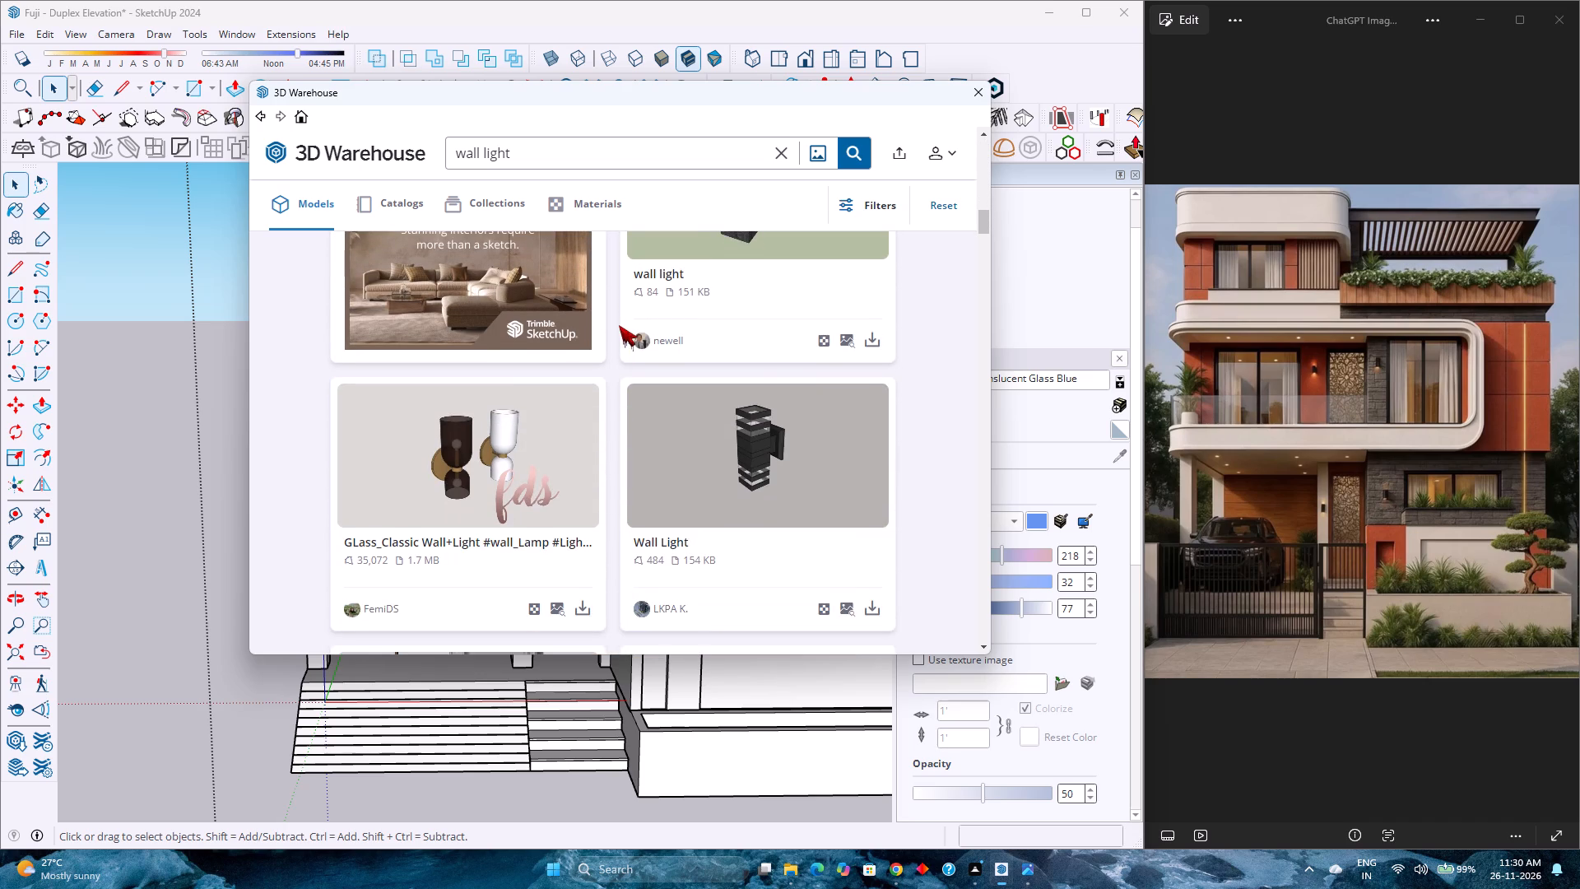
{"action": "scroll", "coordinate": [602, 350], "scroll_direction": "down", "scroll_amount": 9}
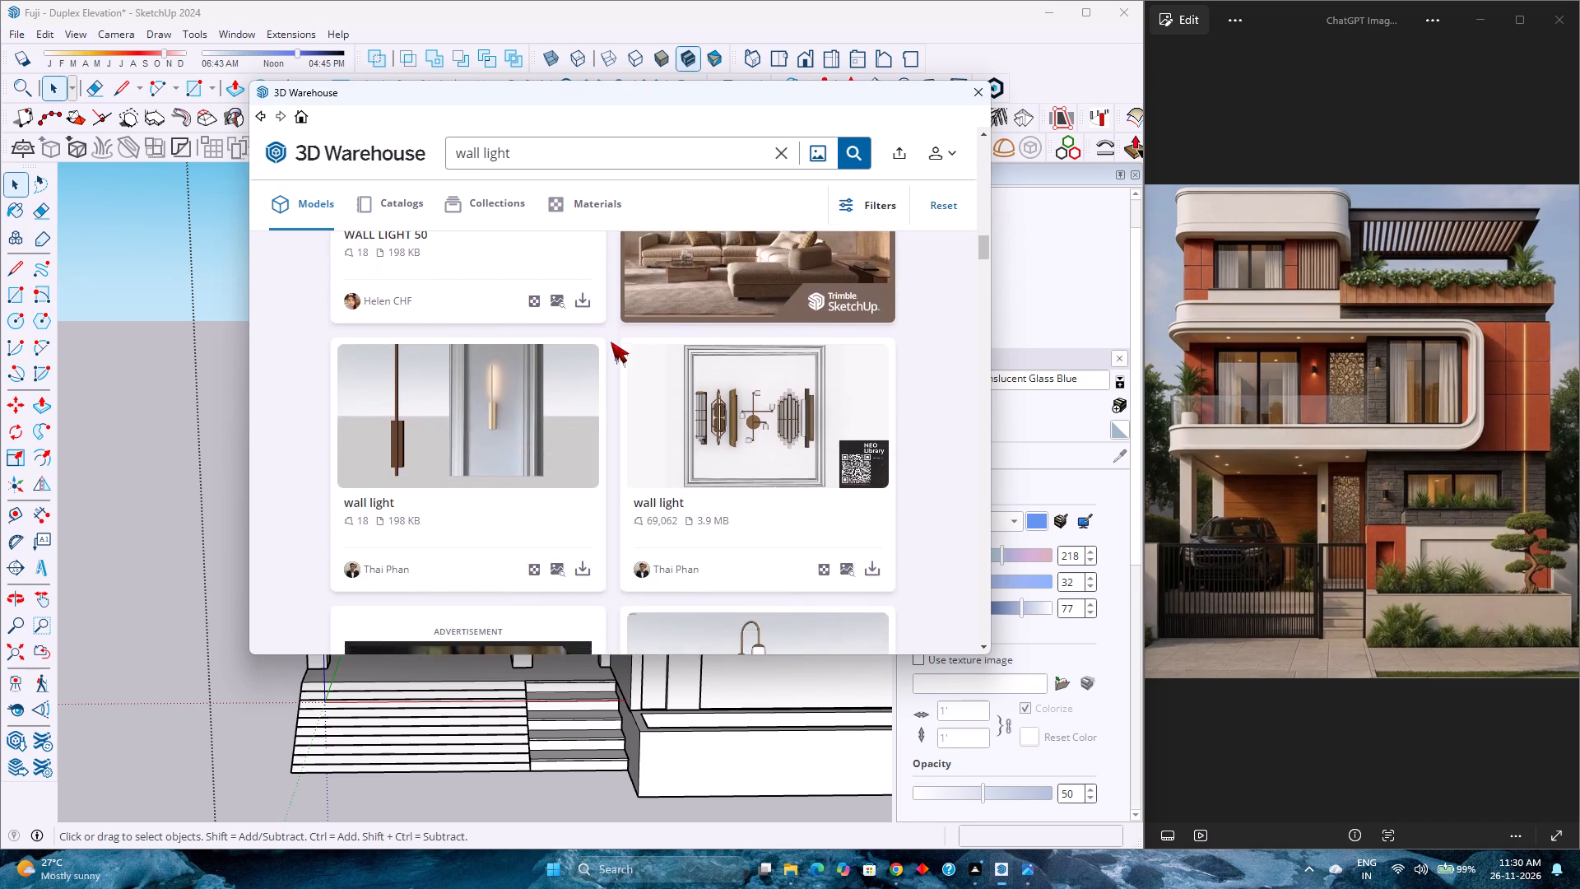
{"action": "scroll", "coordinate": [611, 342], "scroll_direction": "down", "scroll_amount": 16}
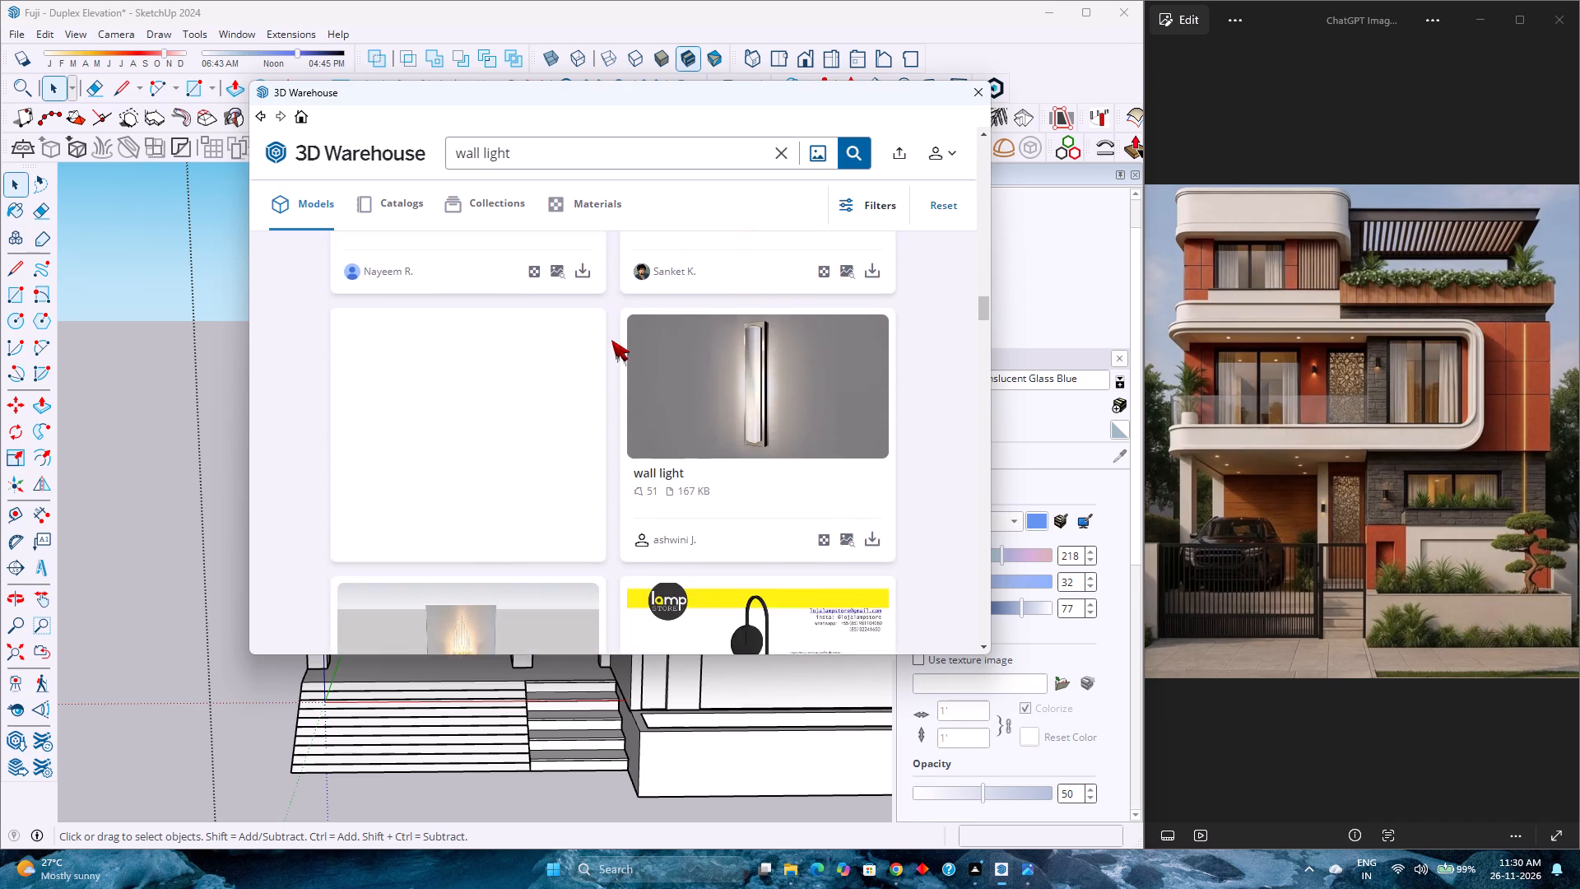
{"action": "scroll", "coordinate": [611, 340], "scroll_direction": "down", "scroll_amount": 4}
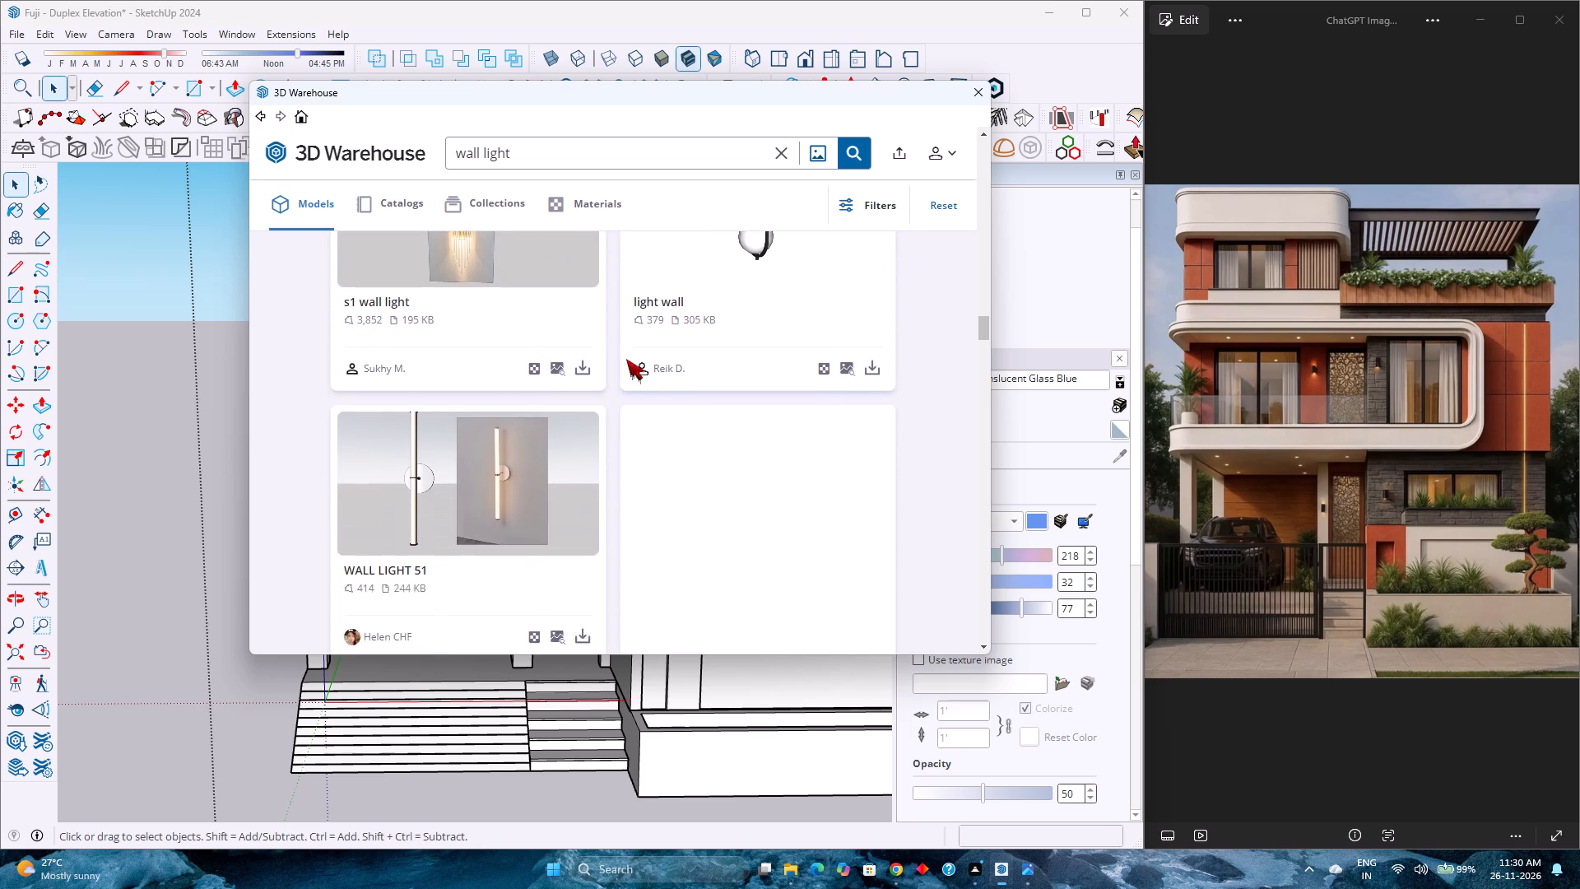
{"action": "scroll", "coordinate": [626, 359], "scroll_direction": "down", "scroll_amount": 9}
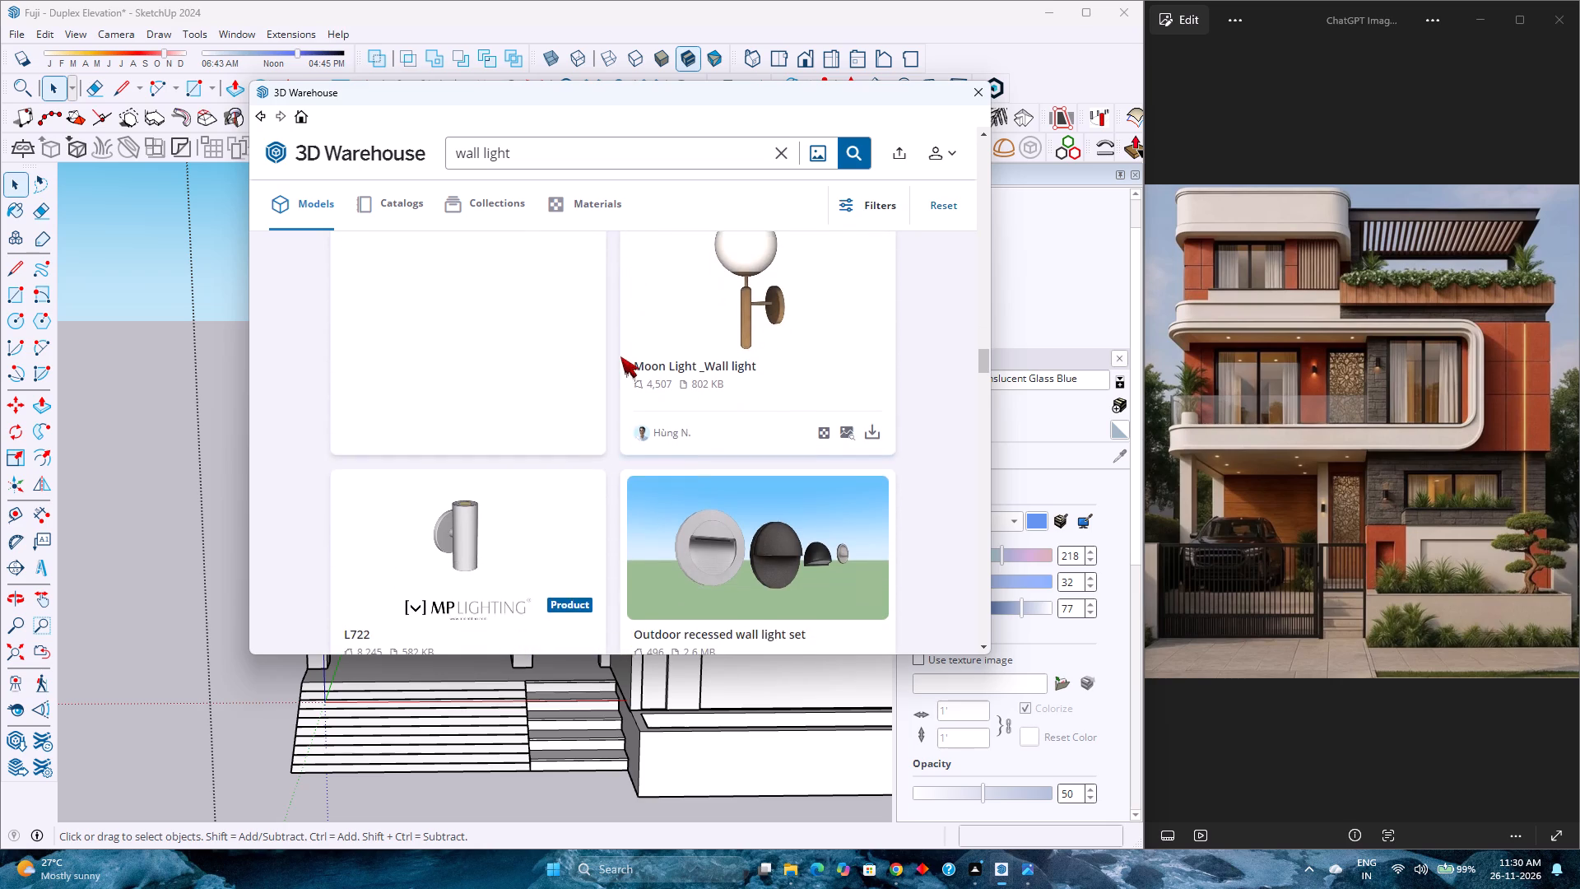
{"action": "scroll", "coordinate": [620, 356], "scroll_direction": "down", "scroll_amount": 10}
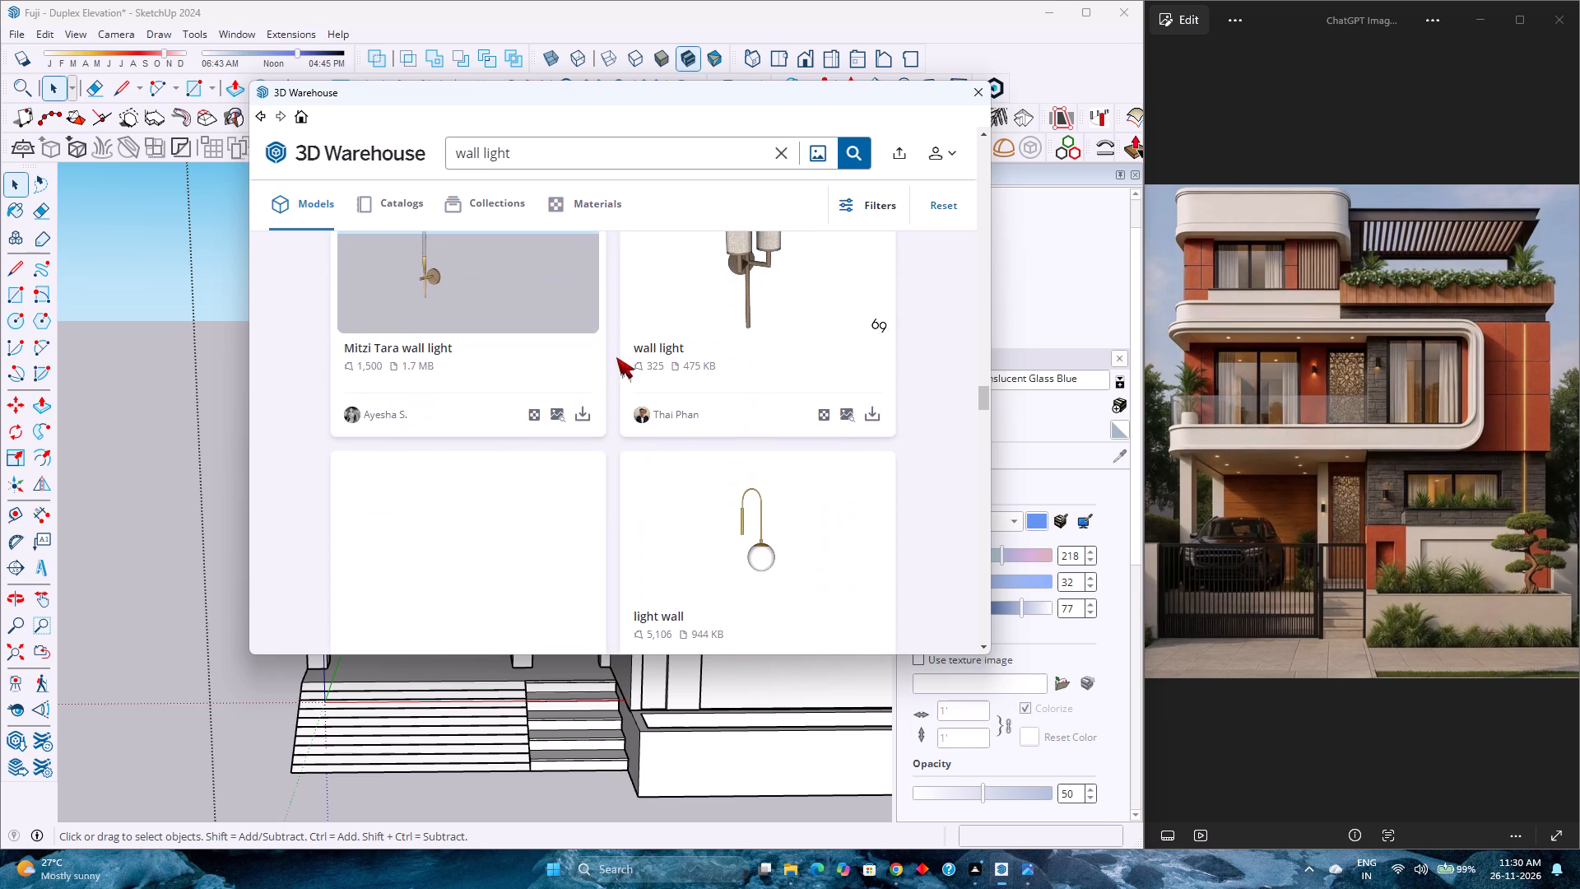
{"action": "scroll", "coordinate": [610, 360], "scroll_direction": "down", "scroll_amount": 9}
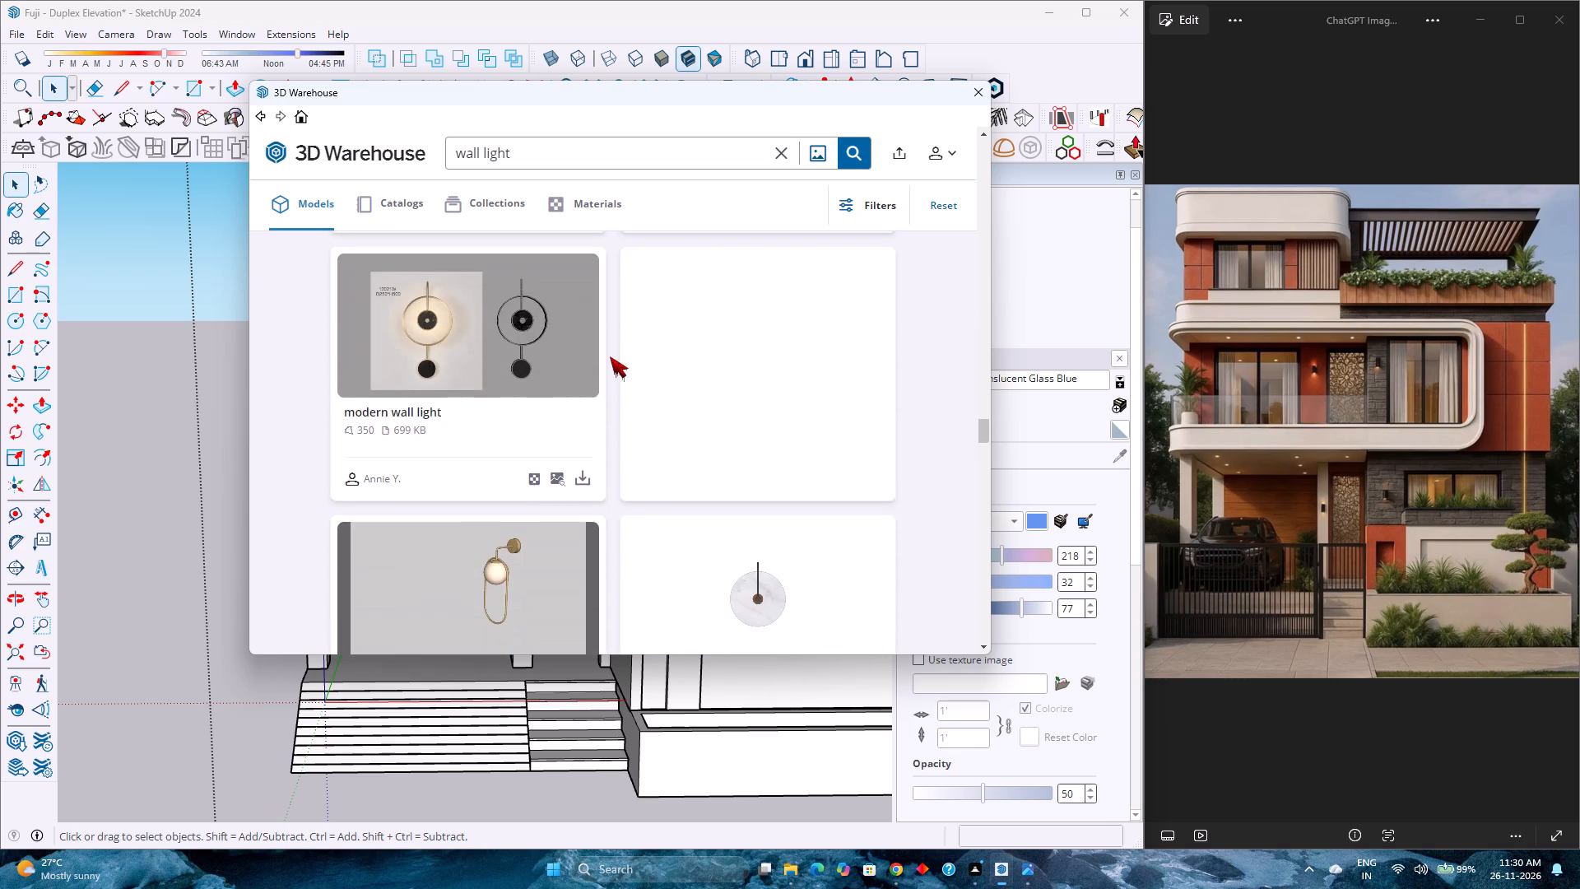
{"action": "scroll", "coordinate": [610, 356], "scroll_direction": "down", "scroll_amount": 14}
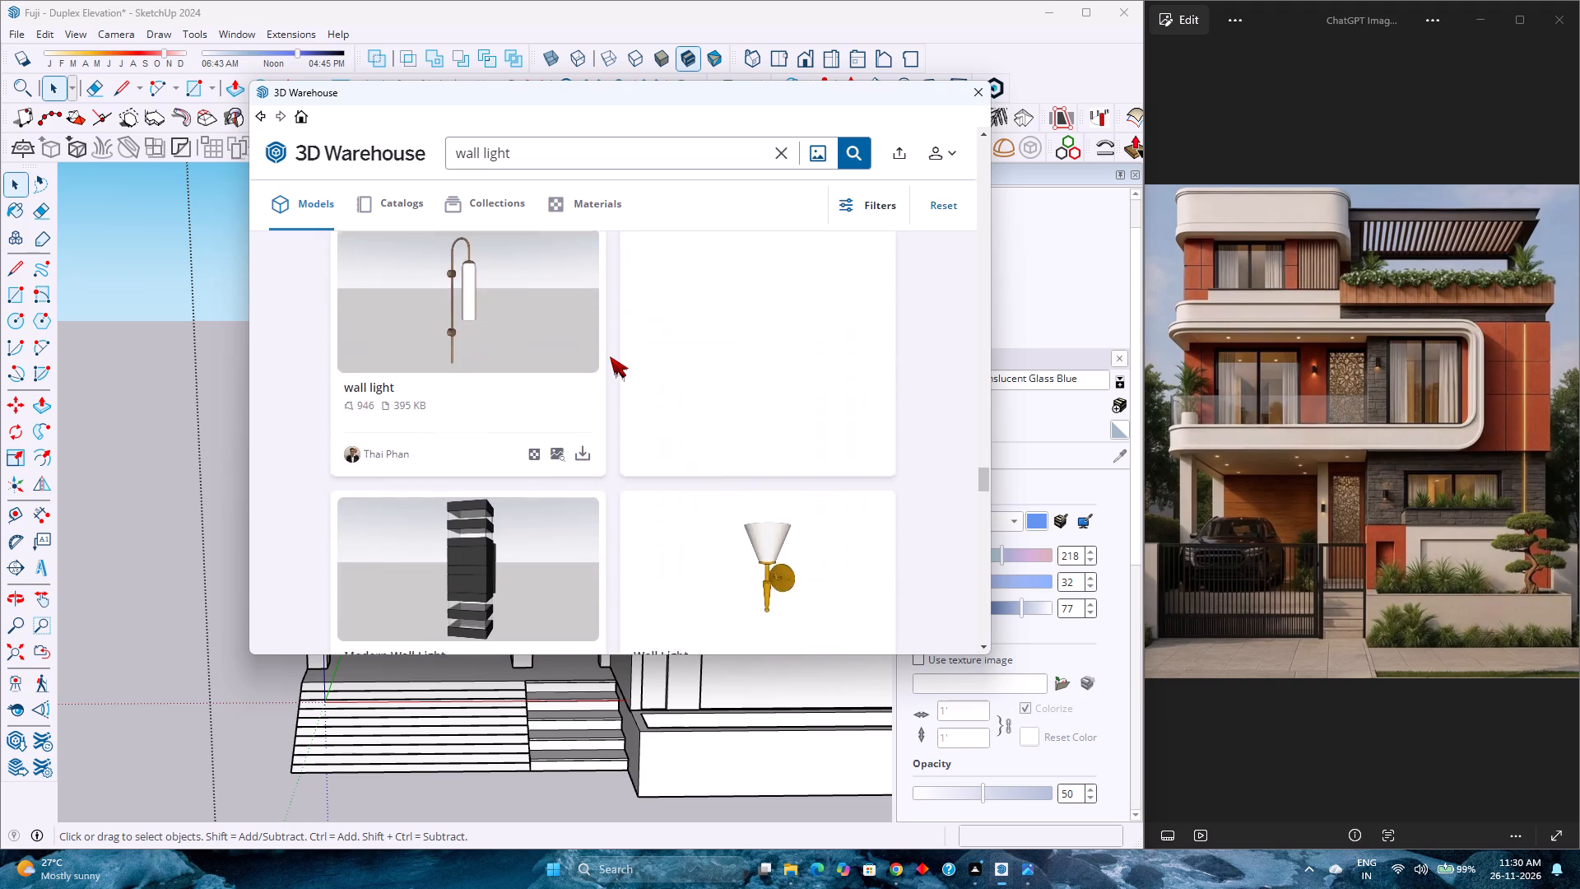
{"action": "scroll", "coordinate": [610, 356], "scroll_direction": "down", "scroll_amount": 9}
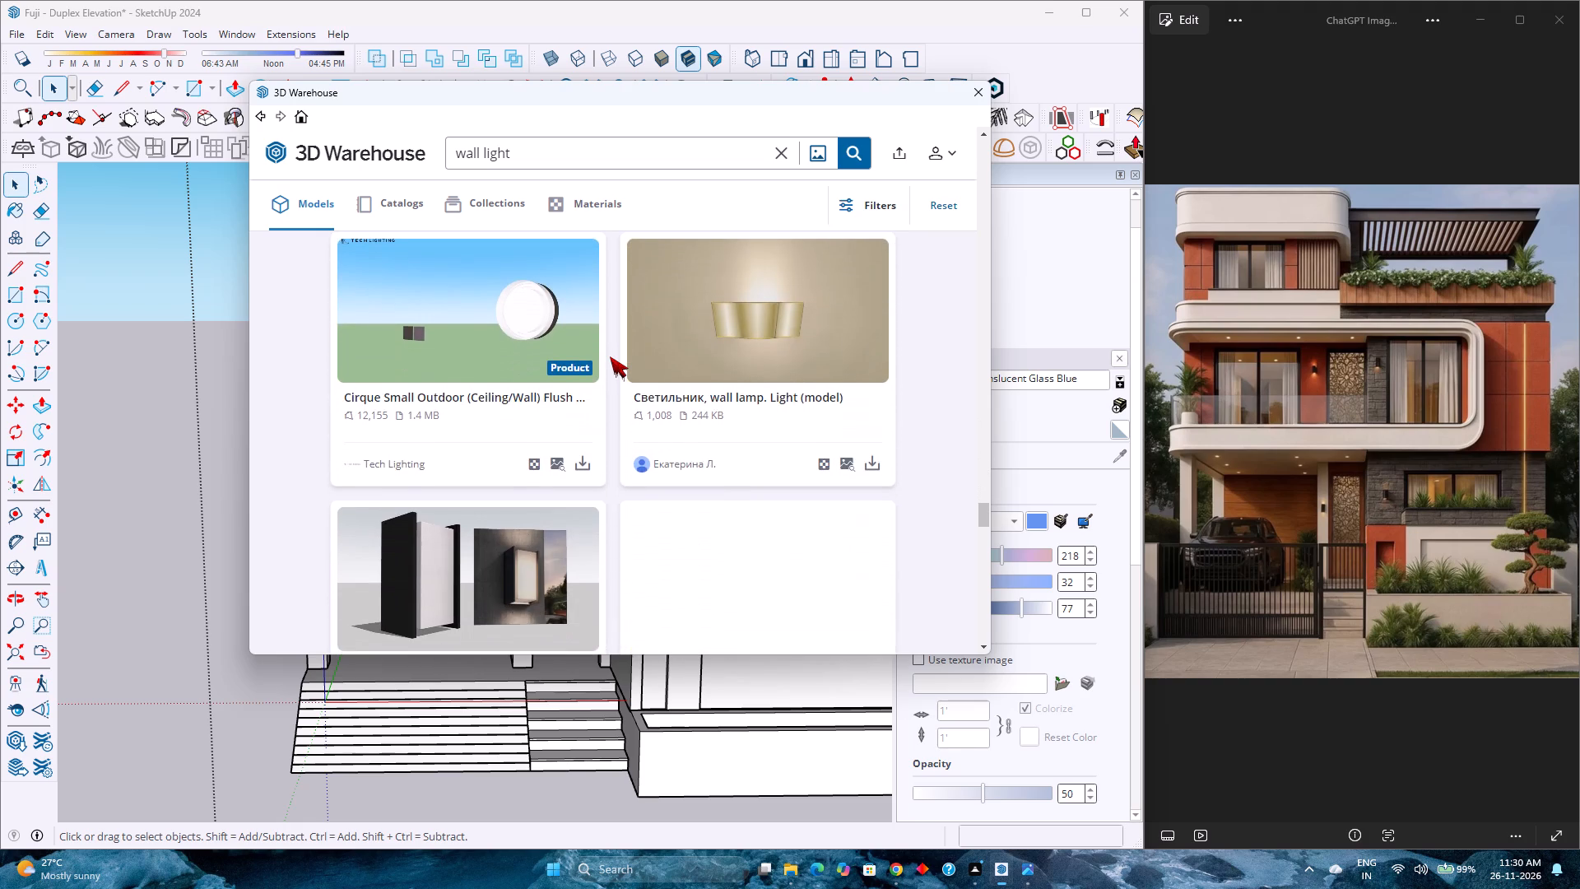
{"action": "scroll", "coordinate": [610, 356], "scroll_direction": "up", "scroll_amount": 4}
{"action": "scroll", "coordinate": [610, 356], "scroll_direction": "down", "scroll_amount": 5}
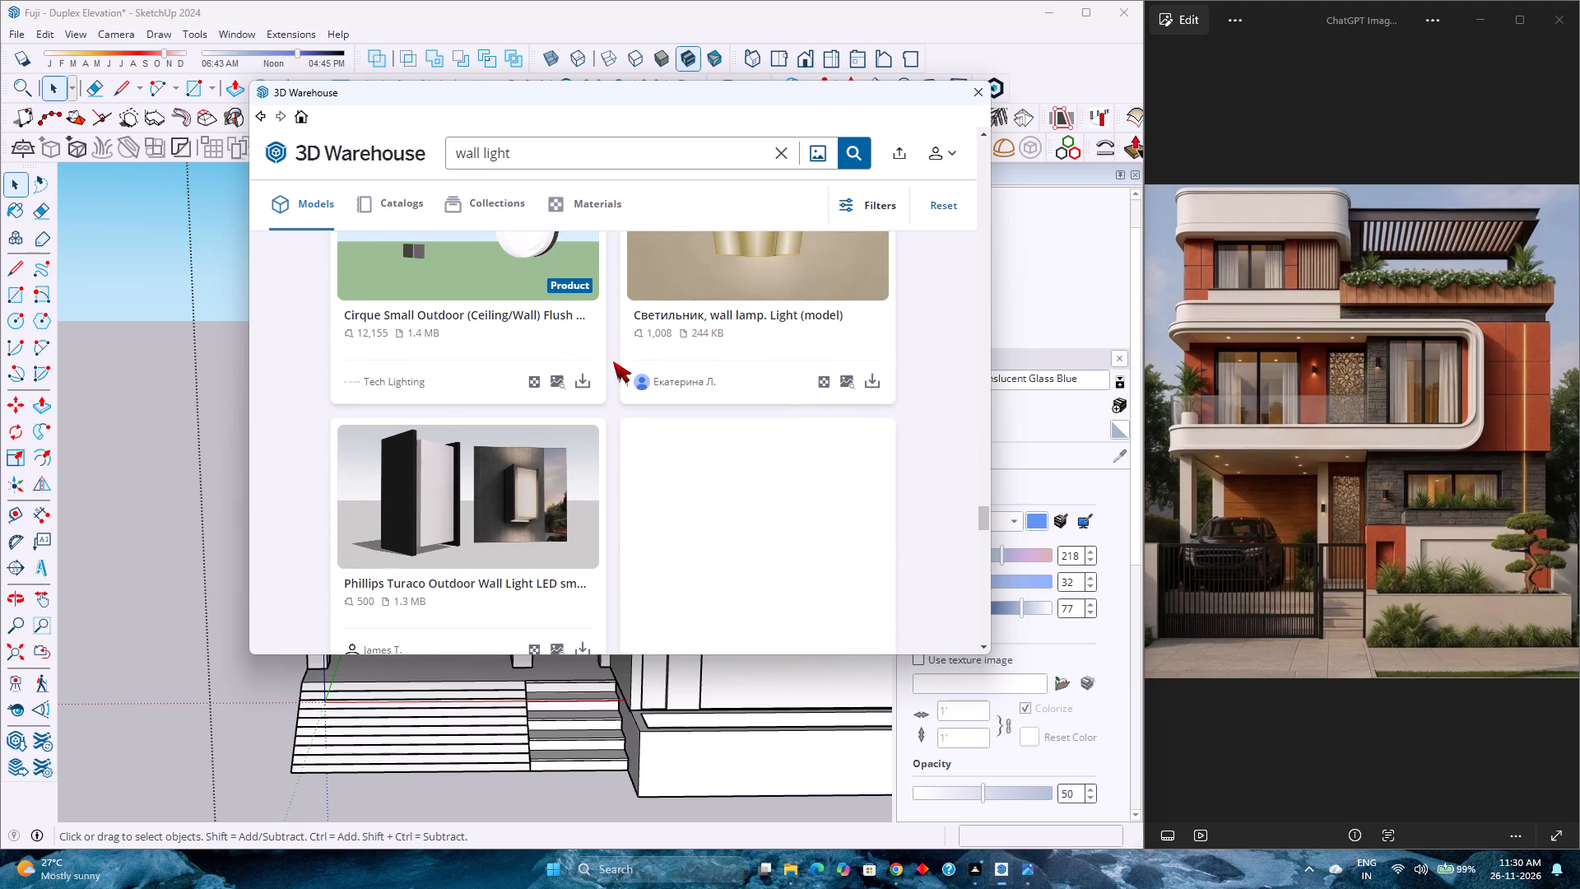
{"action": "scroll", "coordinate": [613, 362], "scroll_direction": "up", "scroll_amount": 1}
{"action": "scroll", "coordinate": [613, 362], "scroll_direction": "down", "scroll_amount": 5}
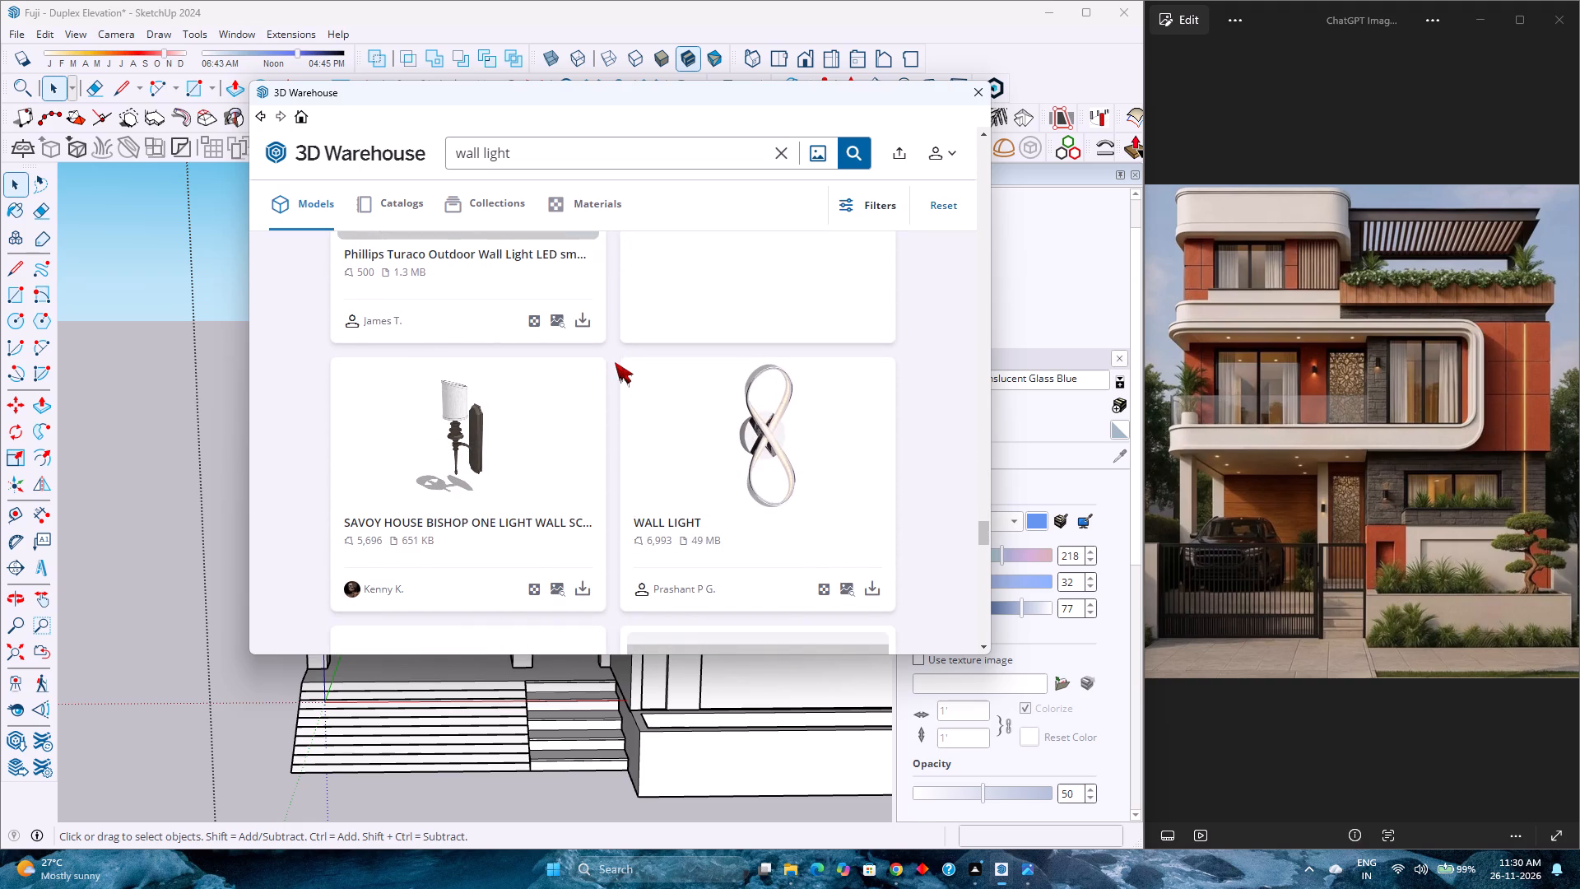
{"action": "scroll", "coordinate": [615, 362], "scroll_direction": "down", "scroll_amount": 10}
{"action": "scroll", "coordinate": [615, 361], "scroll_direction": "up", "scroll_amount": 5}
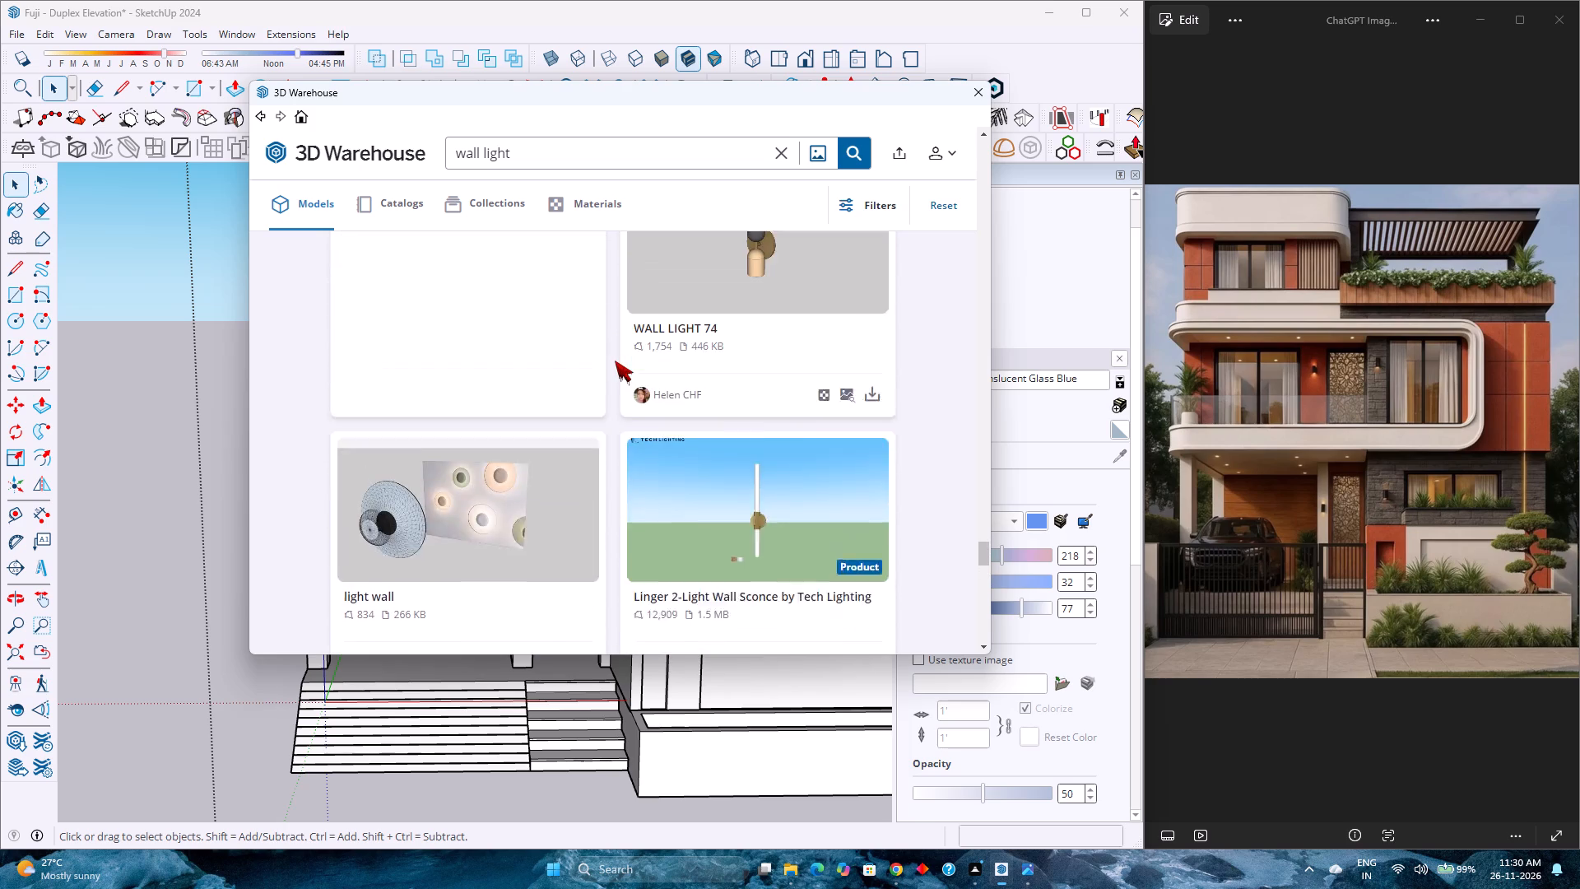
{"action": "scroll", "coordinate": [615, 361], "scroll_direction": "down", "scroll_amount": 4}
{"action": "scroll", "coordinate": [615, 361], "scroll_direction": "up", "scroll_amount": 5}
{"action": "scroll", "coordinate": [615, 361], "scroll_direction": "down", "scroll_amount": 4}
{"action": "scroll", "coordinate": [615, 361], "scroll_direction": "up", "scroll_amount": 3}
{"action": "scroll", "coordinate": [615, 361], "scroll_direction": "down", "scroll_amount": 4}
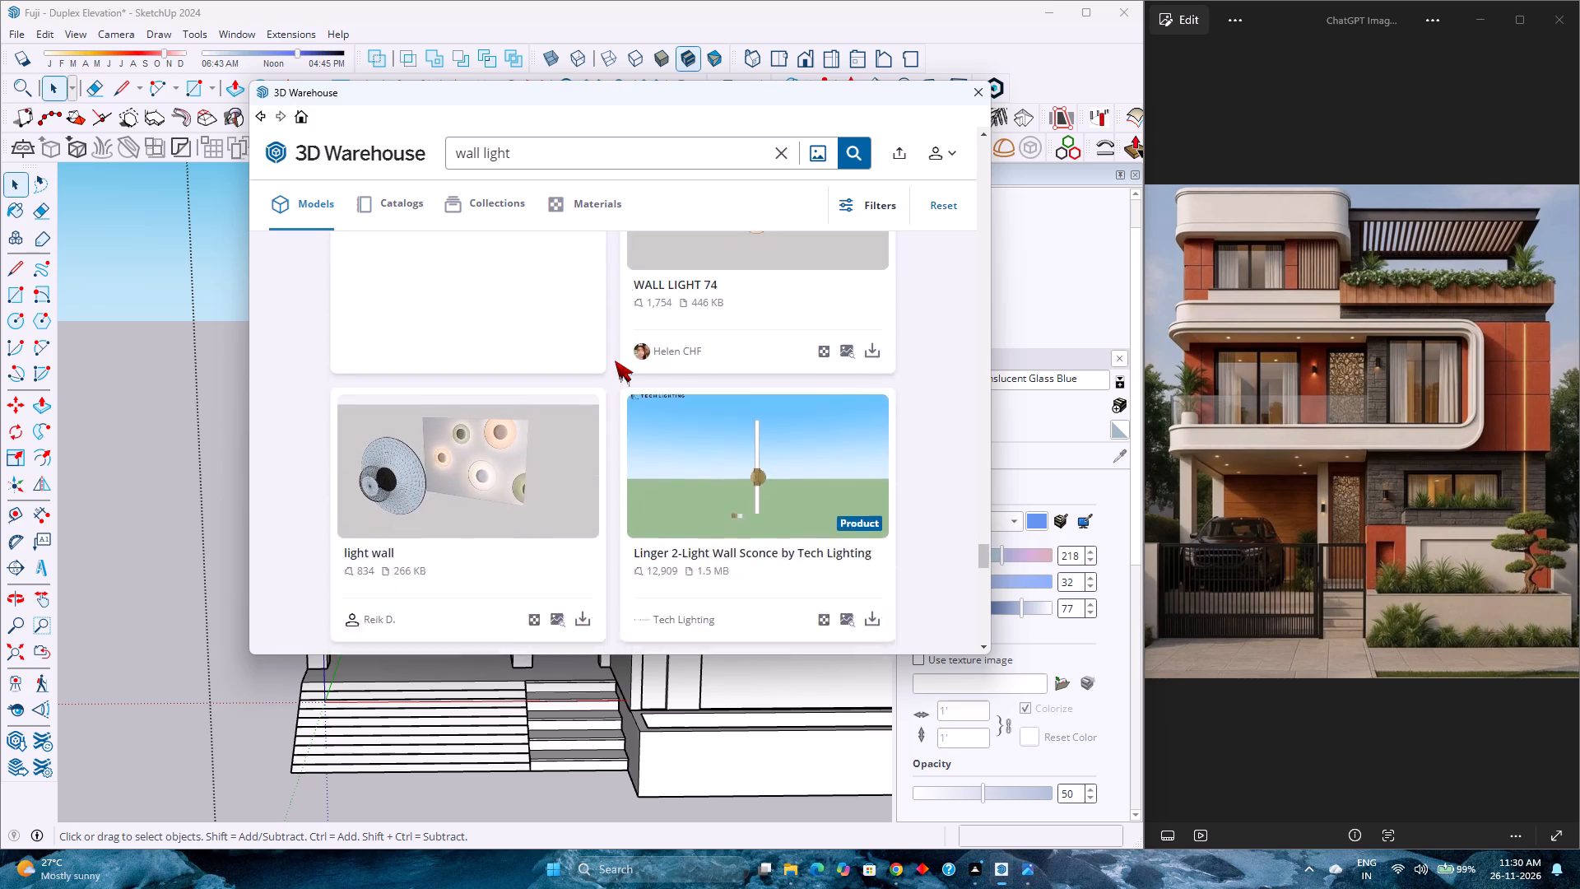
{"action": "scroll", "coordinate": [615, 361], "scroll_direction": "down", "scroll_amount": 1}
{"action": "scroll", "coordinate": [615, 361], "scroll_direction": "up", "scroll_amount": 2}
{"action": "scroll", "coordinate": [615, 361], "scroll_direction": "down", "scroll_amount": 3}
{"action": "scroll", "coordinate": [615, 361], "scroll_direction": "up", "scroll_amount": 3}
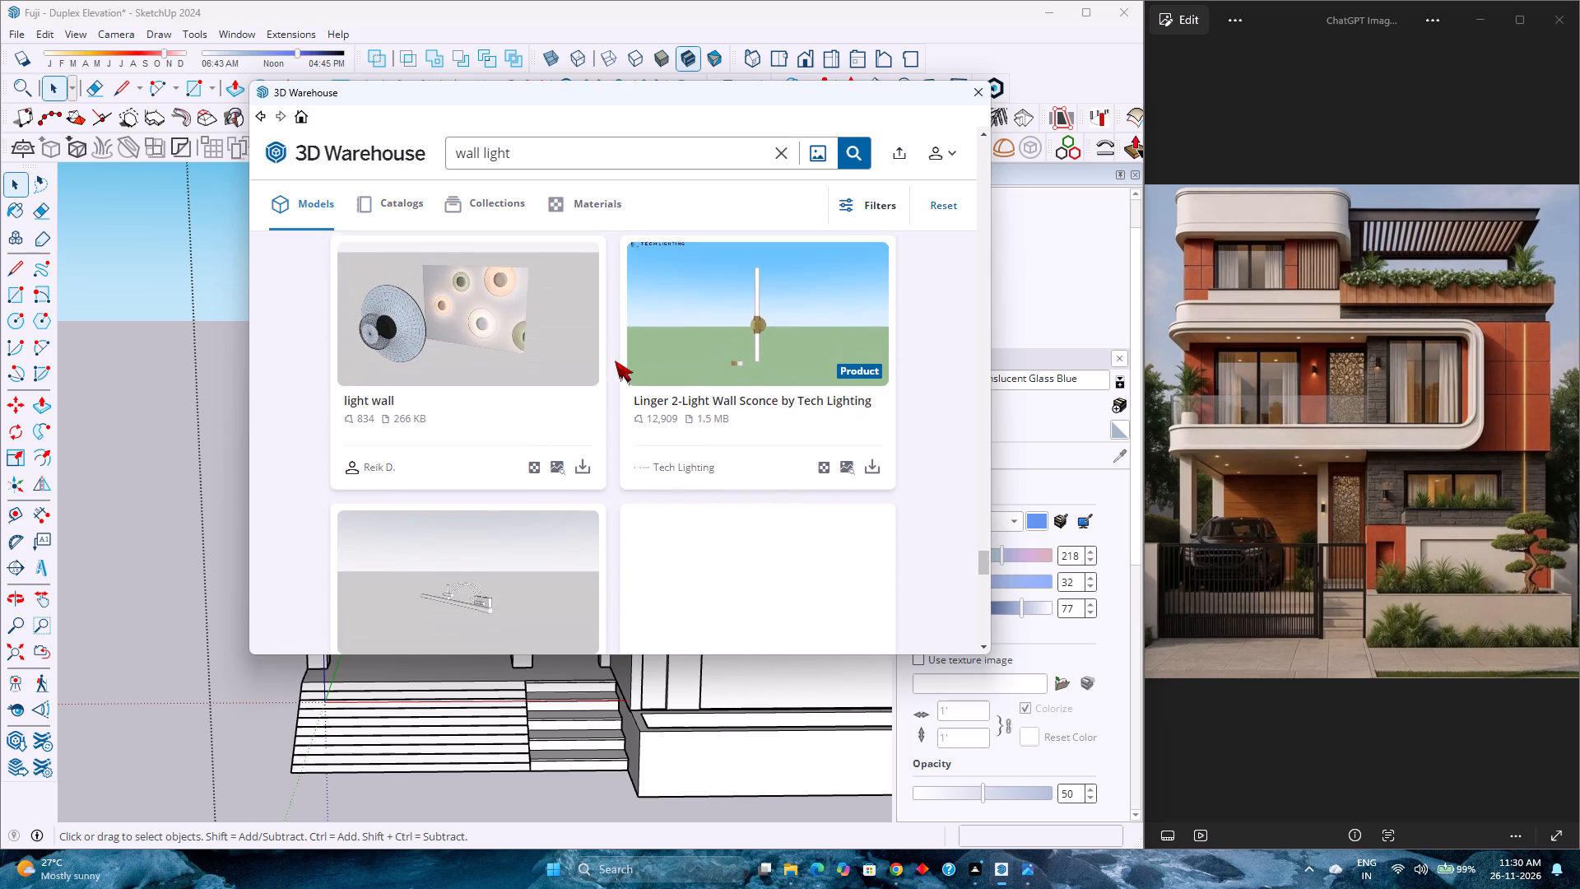
{"action": "scroll", "coordinate": [612, 378], "scroll_direction": "down", "scroll_amount": 2}
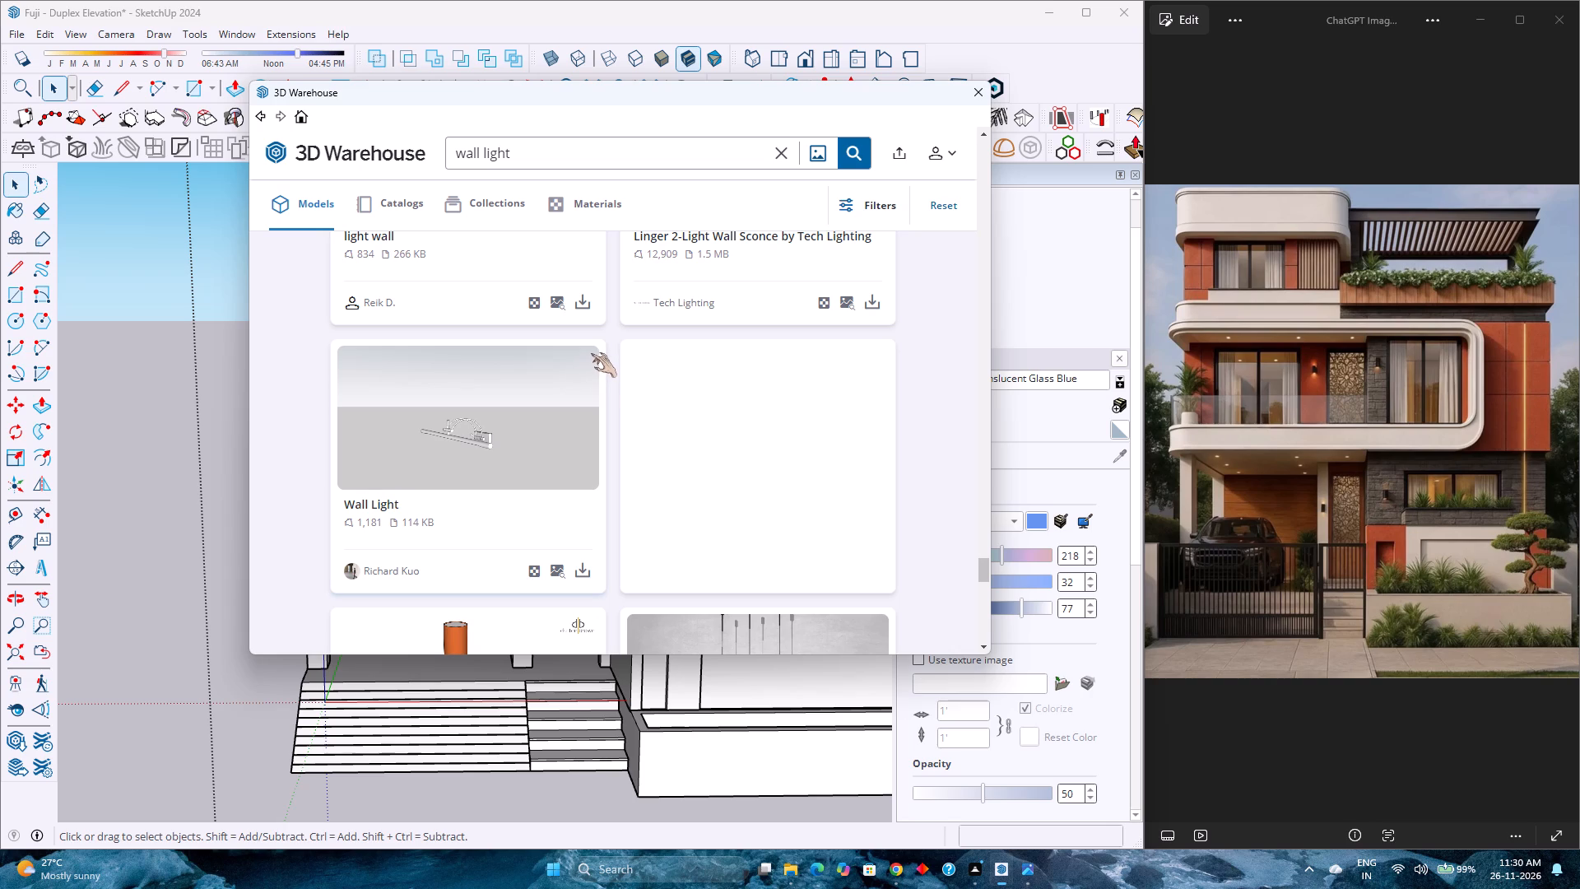
{"action": "scroll", "coordinate": [592, 352], "scroll_direction": "up", "scroll_amount": 4}
{"action": "scroll", "coordinate": [592, 352], "scroll_direction": "down", "scroll_amount": 3}
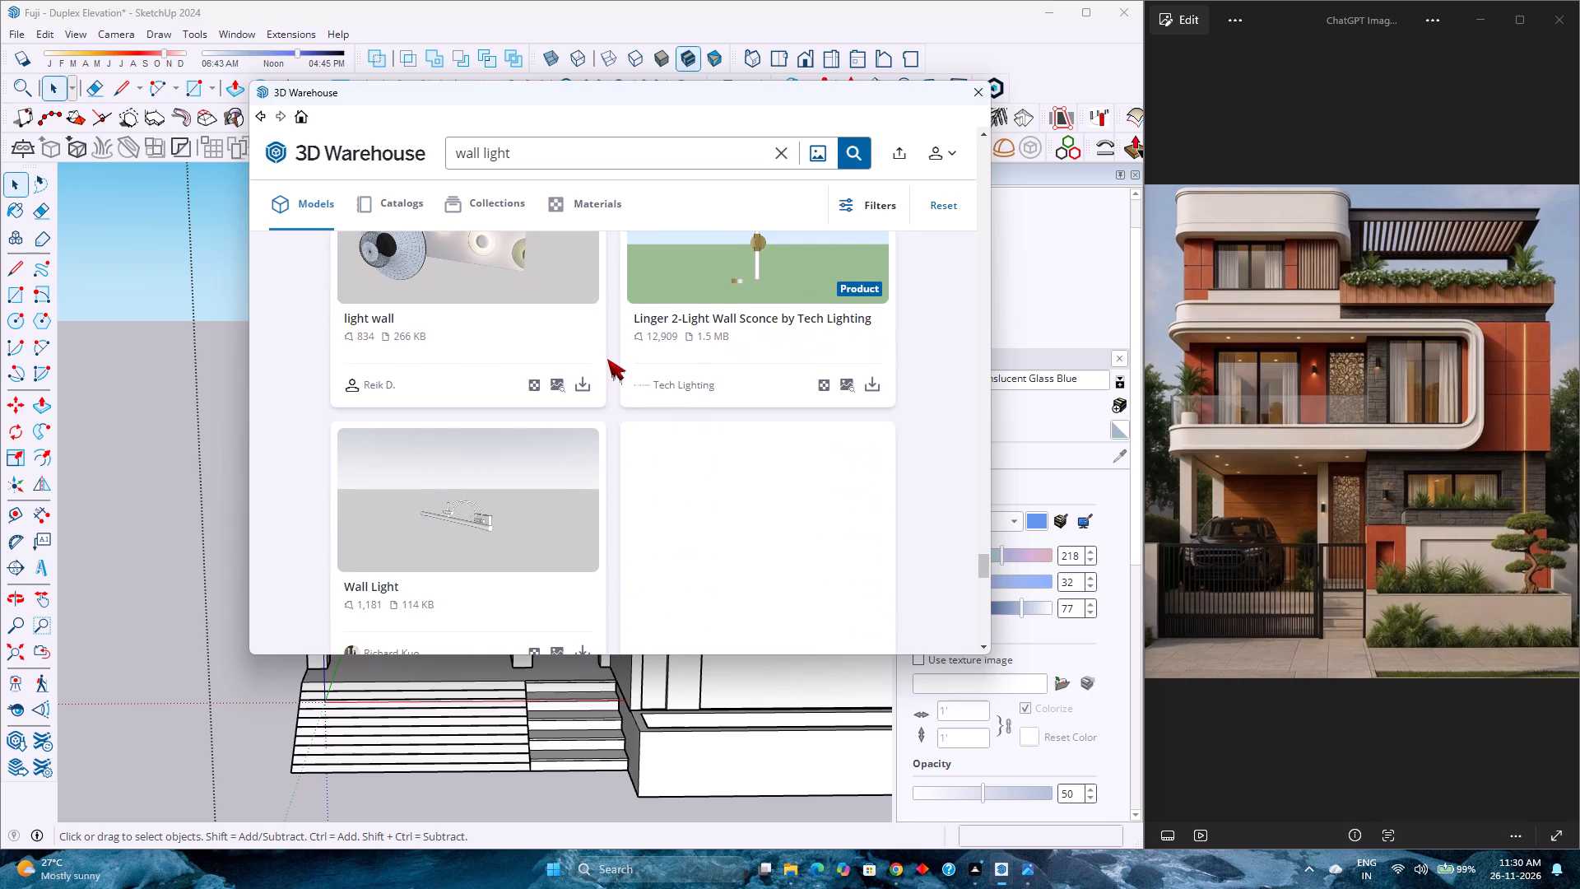
{"action": "scroll", "coordinate": [615, 410], "scroll_direction": "down", "scroll_amount": 2}
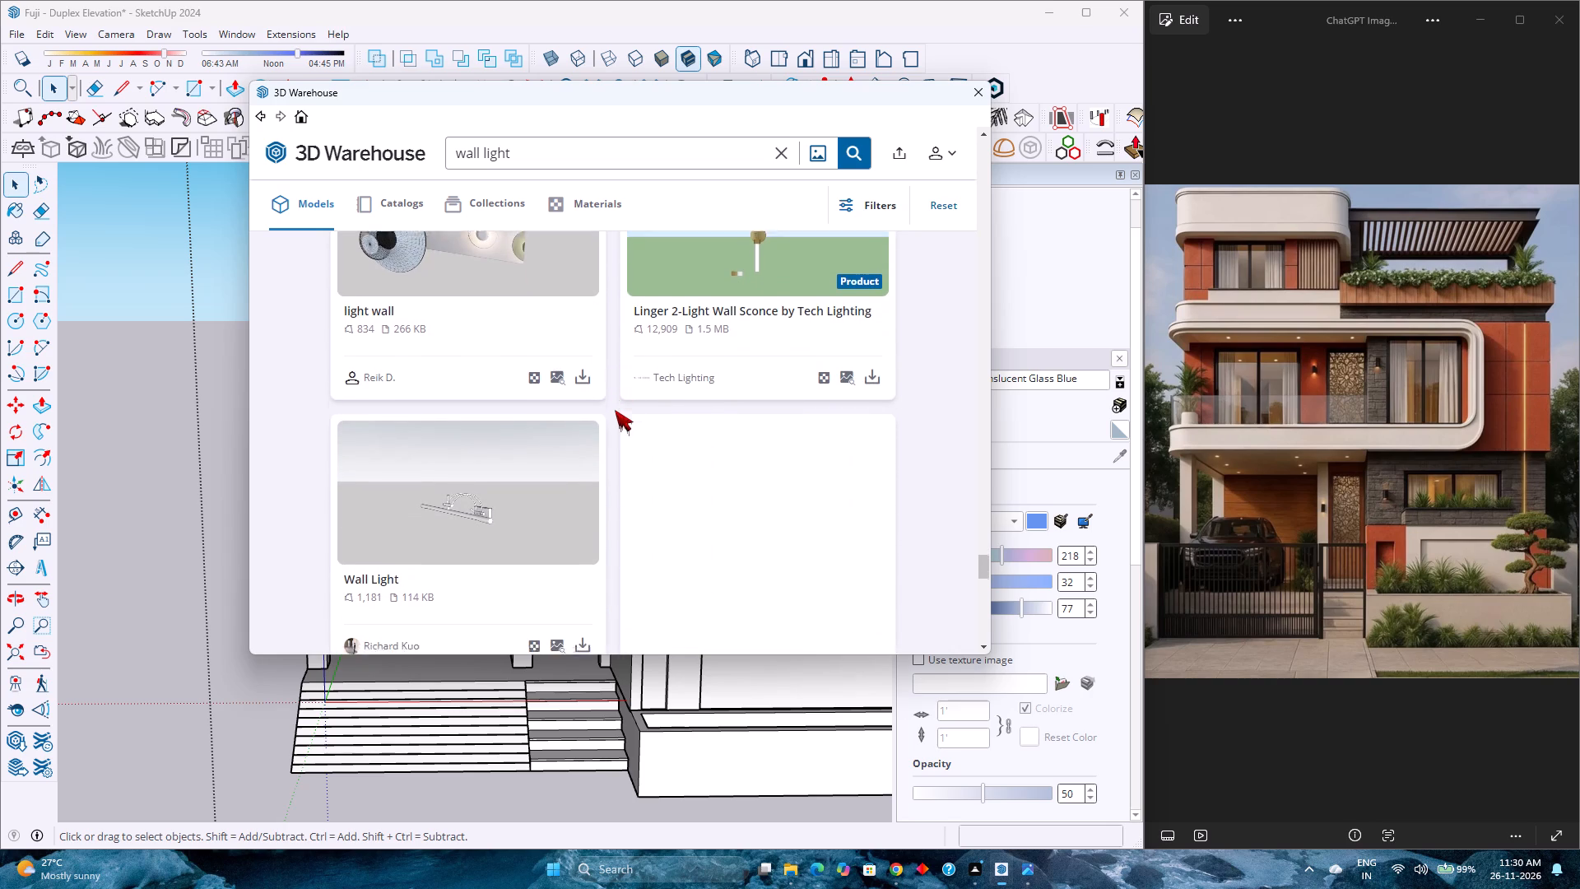
{"action": "scroll", "coordinate": [615, 410], "scroll_direction": "down", "scroll_amount": 11}
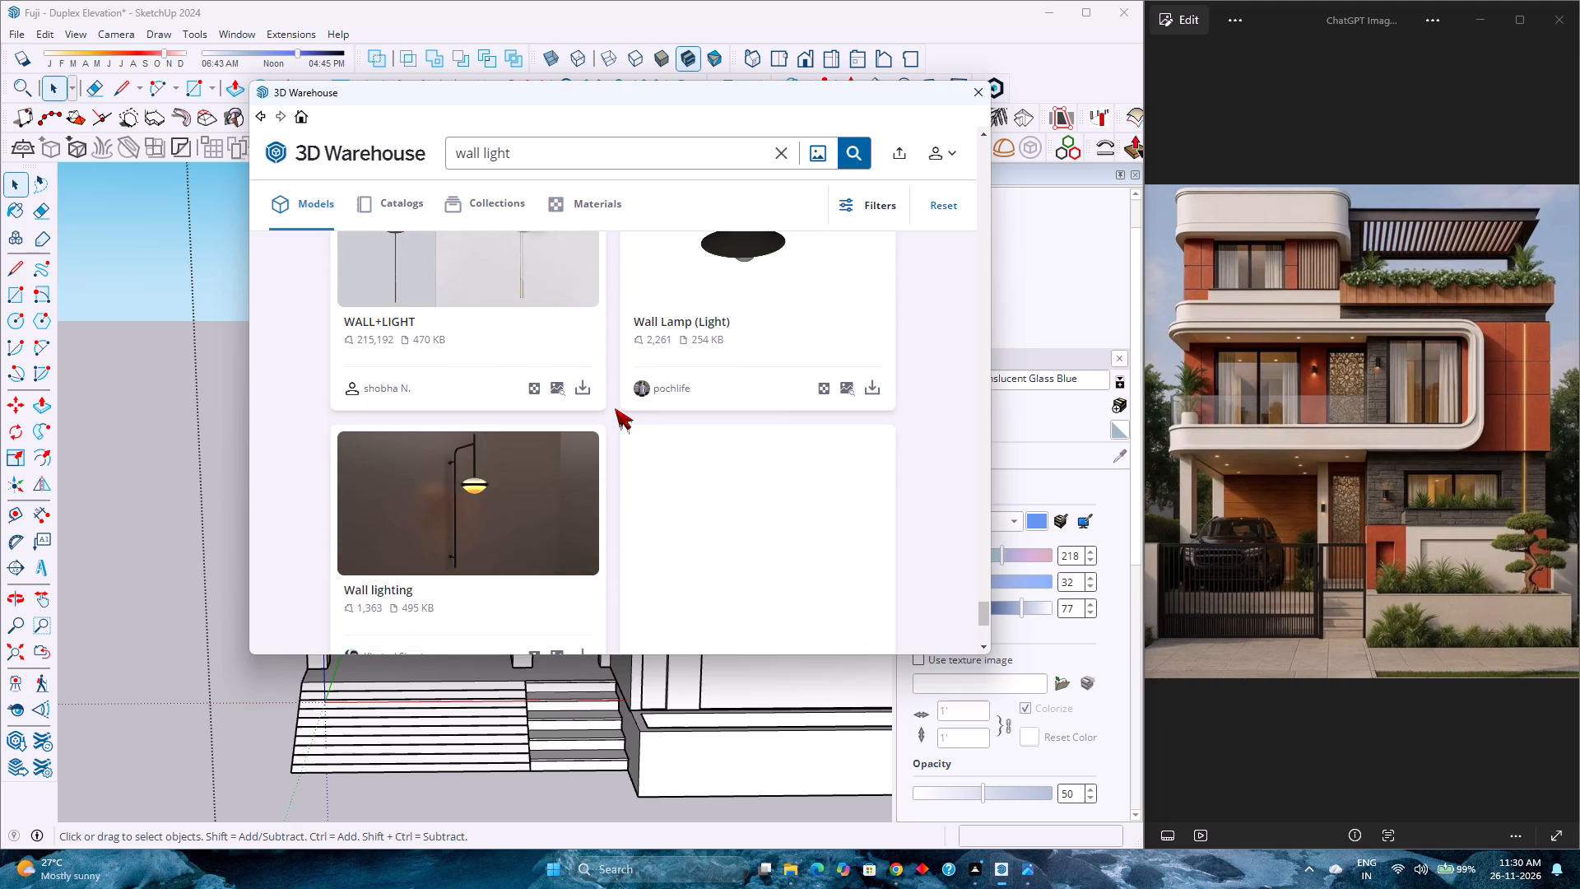
{"action": "scroll", "coordinate": [615, 408], "scroll_direction": "down", "scroll_amount": 8}
{"action": "scroll", "coordinate": [614, 408], "scroll_direction": "up", "scroll_amount": 3}
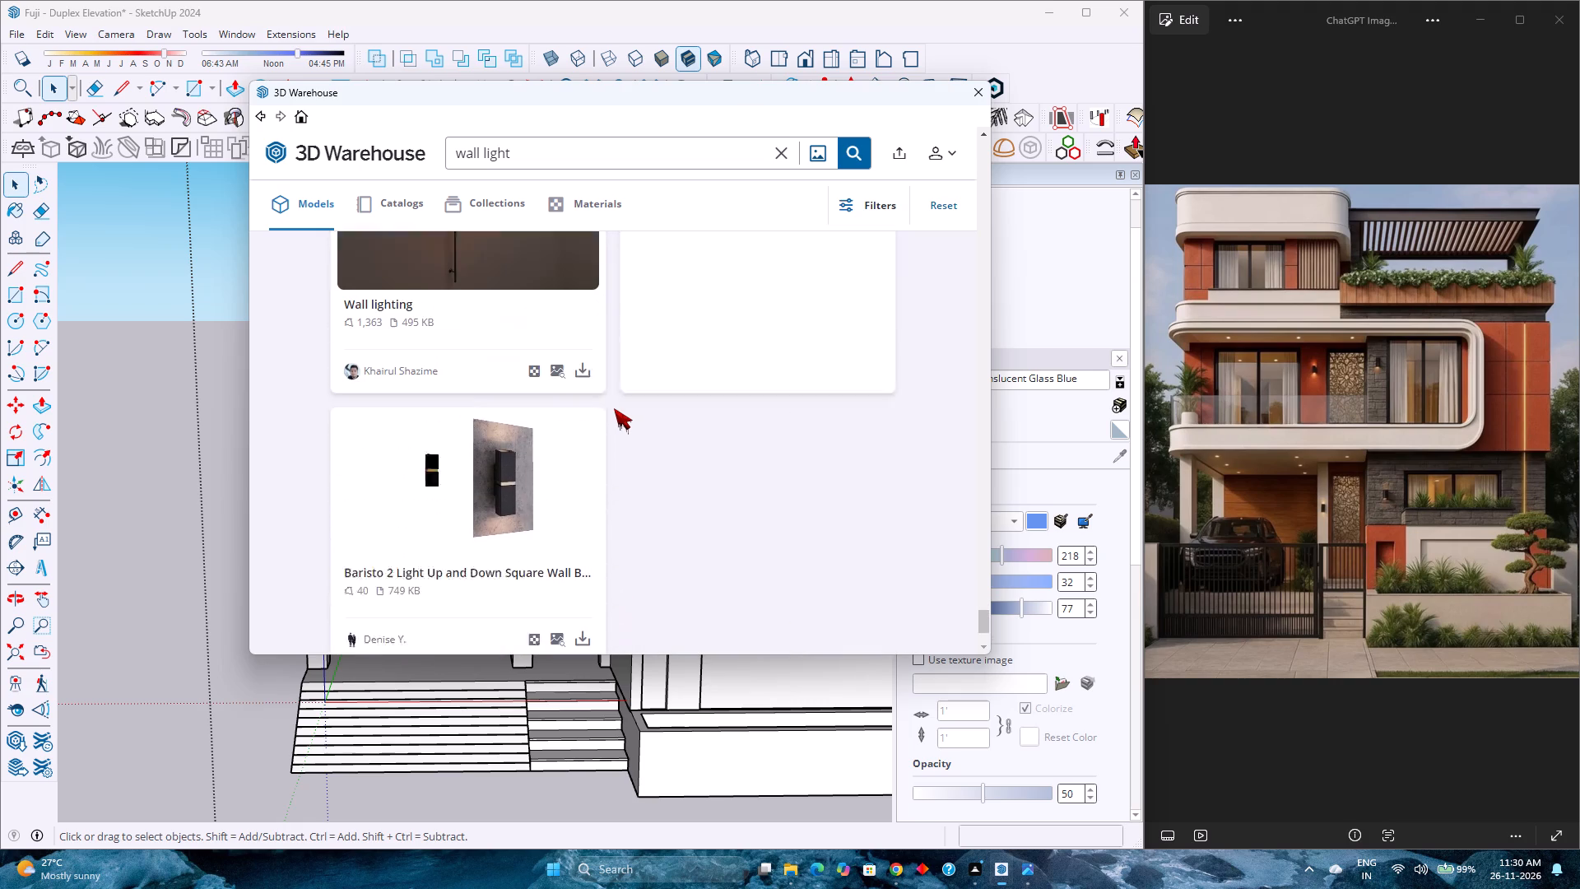
{"action": "scroll", "coordinate": [614, 408], "scroll_direction": "up", "scroll_amount": 1}
{"action": "scroll", "coordinate": [614, 408], "scroll_direction": "down", "scroll_amount": 8}
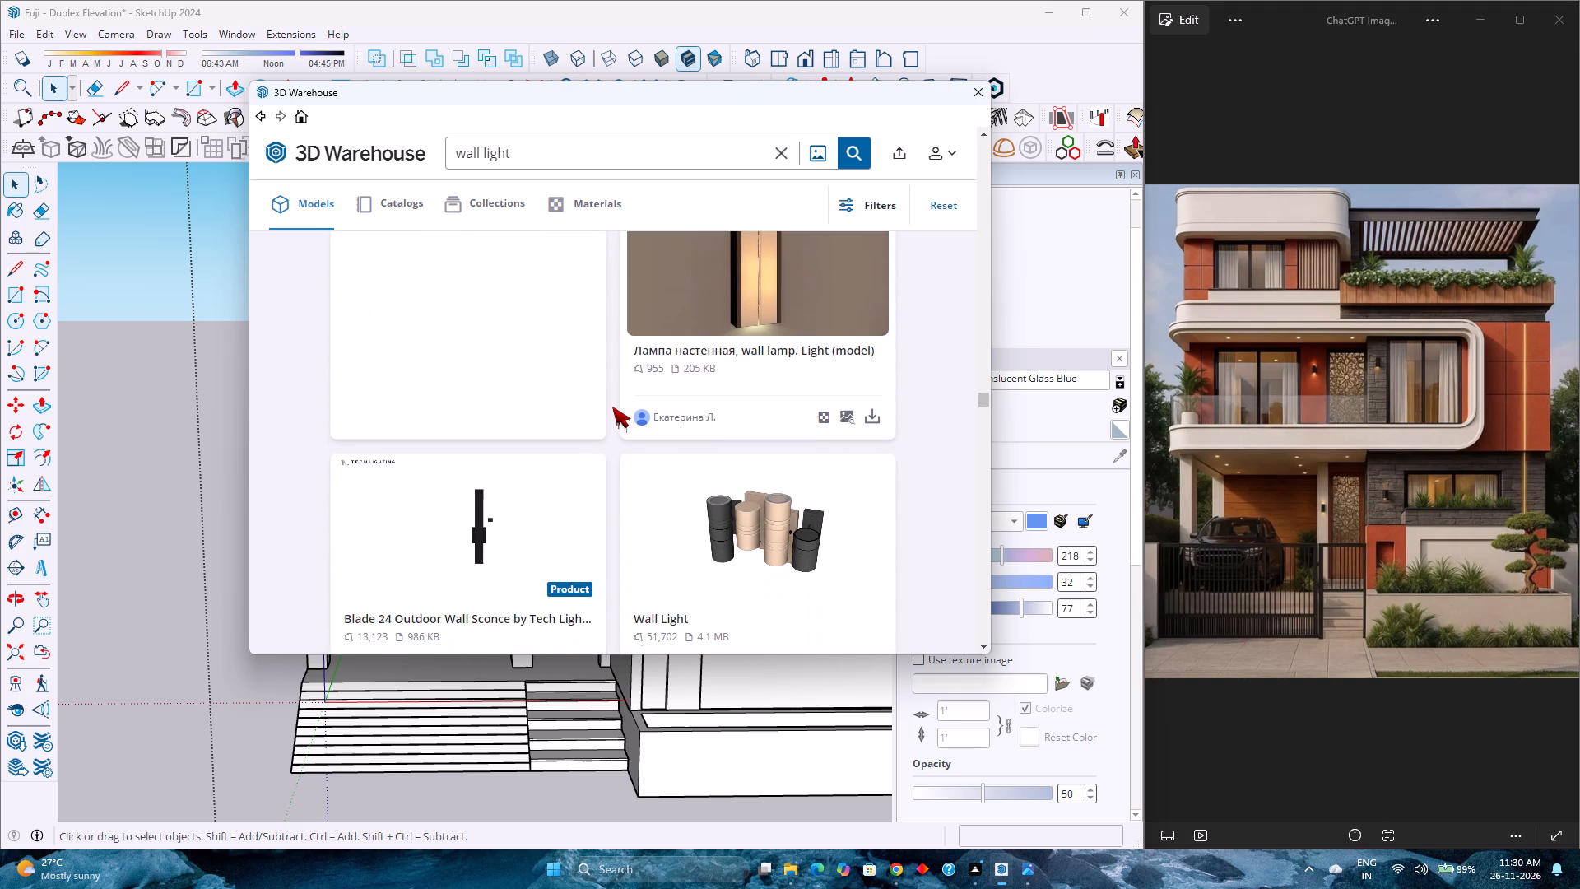
{"action": "scroll", "coordinate": [612, 407], "scroll_direction": "up", "scroll_amount": 4}
{"action": "scroll", "coordinate": [612, 407], "scroll_direction": "down", "scroll_amount": 2}
{"action": "scroll", "coordinate": [612, 407], "scroll_direction": "up", "scroll_amount": 2}
{"action": "scroll", "coordinate": [612, 407], "scroll_direction": "down", "scroll_amount": 3}
{"action": "scroll", "coordinate": [612, 407], "scroll_direction": "up", "scroll_amount": 1}
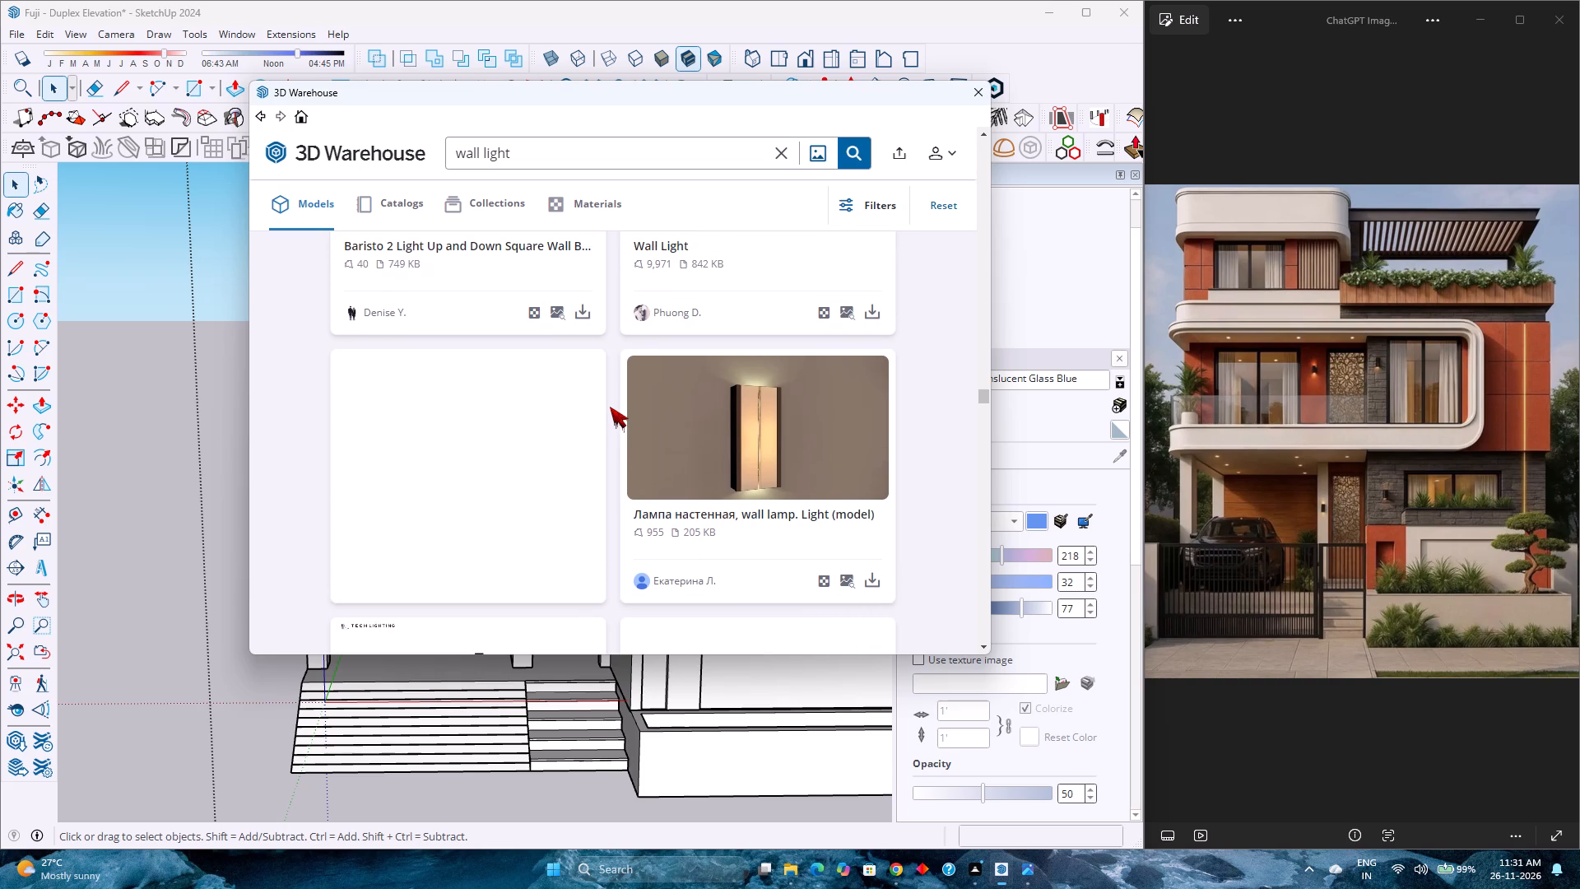
{"action": "scroll", "coordinate": [608, 406], "scroll_direction": "down", "scroll_amount": 3}
{"action": "scroll", "coordinate": [613, 409], "scroll_direction": "up", "scroll_amount": 3}
{"action": "scroll", "coordinate": [613, 409], "scroll_direction": "down", "scroll_amount": 2}
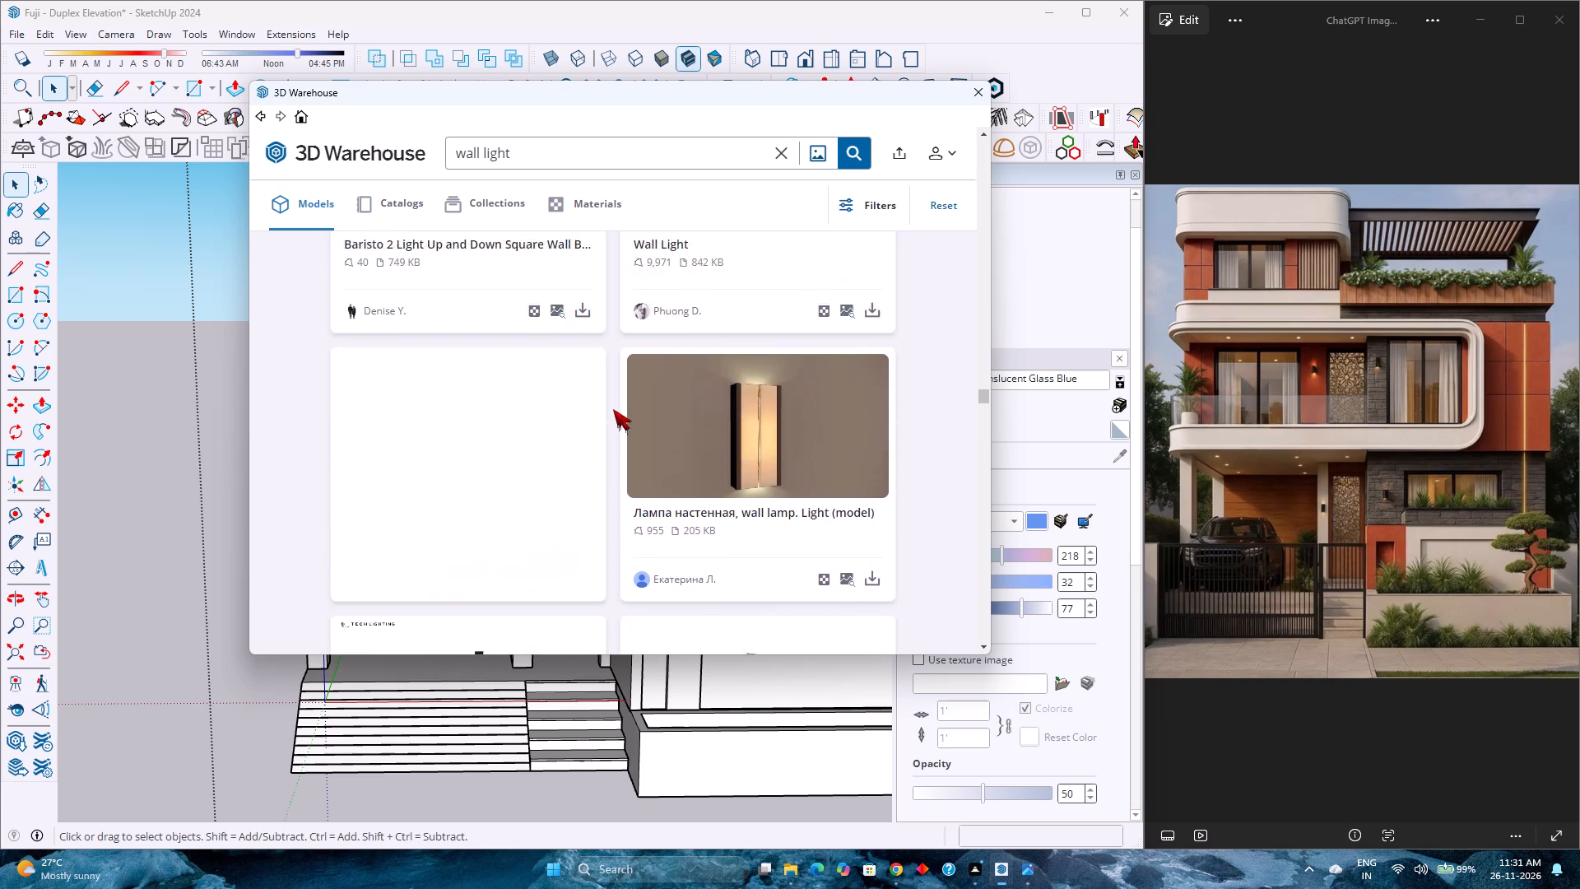
Browse further through the wall light models for a fixture resembling those on the reference facade.
{"action": "scroll", "coordinate": [613, 409], "scroll_direction": "down", "scroll_amount": 1}
{"action": "scroll", "coordinate": [613, 409], "scroll_direction": "up", "scroll_amount": 4}
{"action": "scroll", "coordinate": [613, 411], "scroll_direction": "down", "scroll_amount": 3}
{"action": "scroll", "coordinate": [613, 411], "scroll_direction": "up", "scroll_amount": 4}
{"action": "scroll", "coordinate": [613, 411], "scroll_direction": "down", "scroll_amount": 4}
{"action": "scroll", "coordinate": [613, 411], "scroll_direction": "up", "scroll_amount": 5}
{"action": "scroll", "coordinate": [613, 411], "scroll_direction": "down", "scroll_amount": 4}
{"action": "scroll", "coordinate": [613, 411], "scroll_direction": "up", "scroll_amount": 4}
{"action": "scroll", "coordinate": [613, 411], "scroll_direction": "down", "scroll_amount": 2}
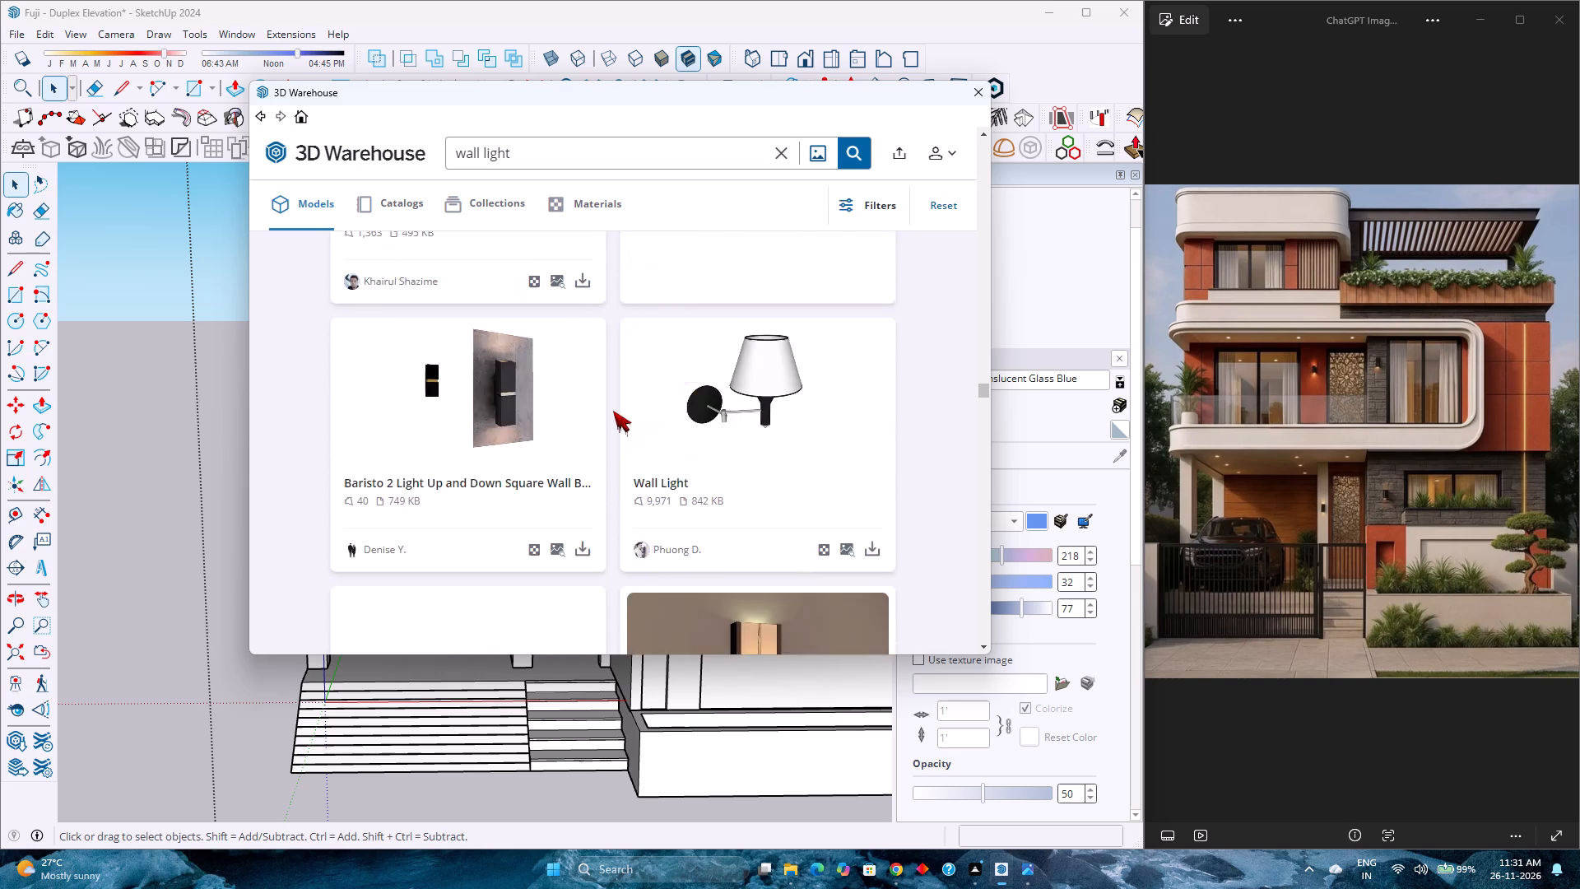
{"action": "scroll", "coordinate": [613, 411], "scroll_direction": "down", "scroll_amount": 2}
{"action": "scroll", "coordinate": [613, 411], "scroll_direction": "up", "scroll_amount": 3}
{"action": "scroll", "coordinate": [613, 411], "scroll_direction": "down", "scroll_amount": 3}
{"action": "scroll", "coordinate": [613, 411], "scroll_direction": "up", "scroll_amount": 3}
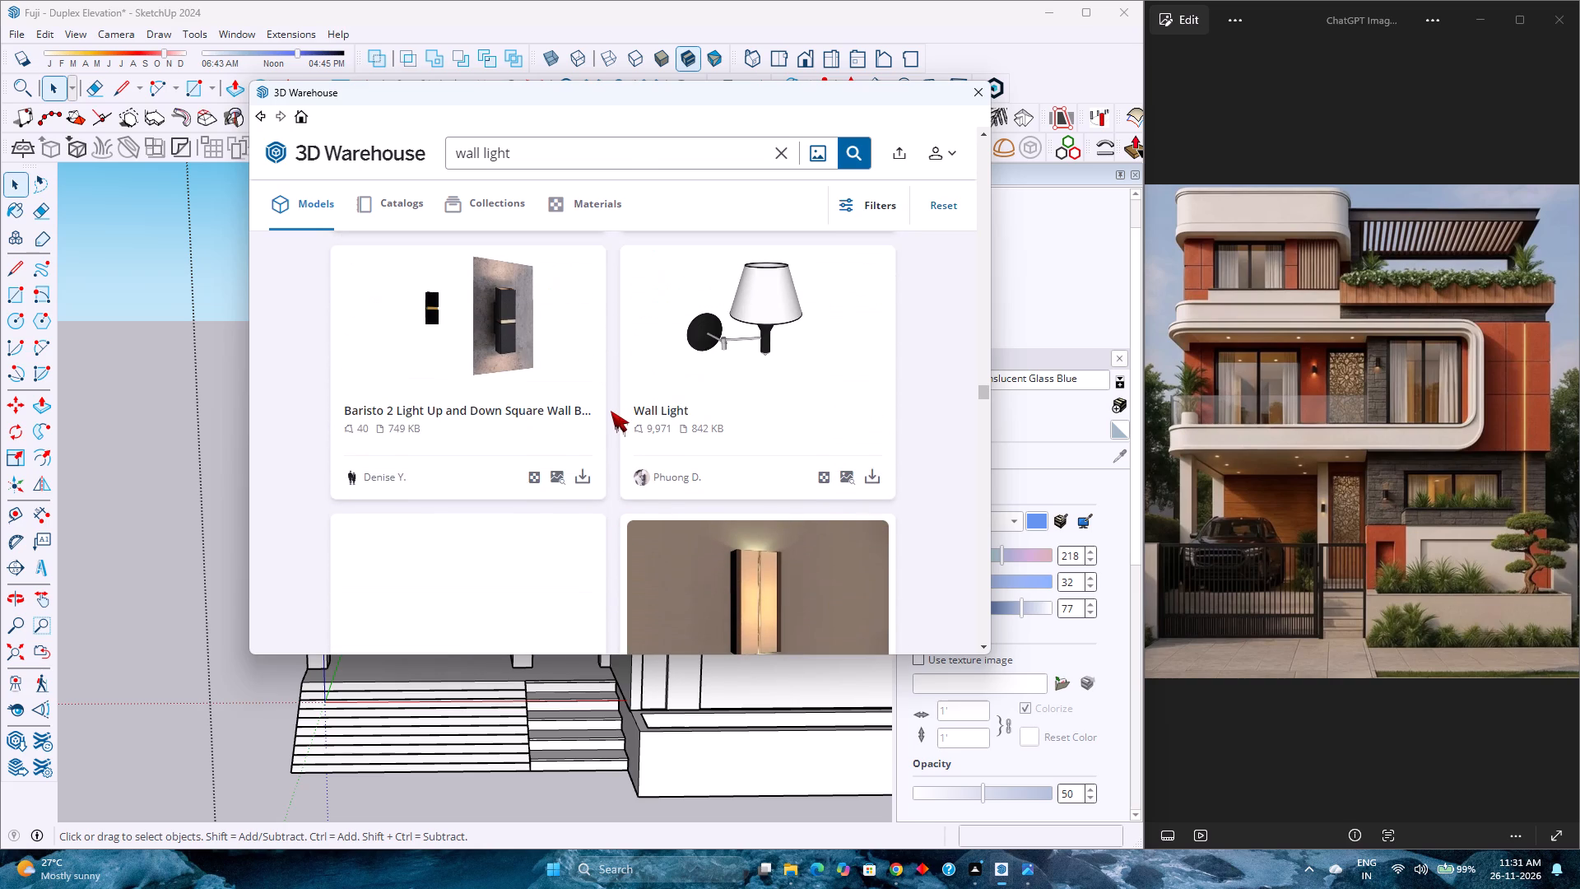
{"action": "scroll", "coordinate": [611, 411], "scroll_direction": "down", "scroll_amount": 4}
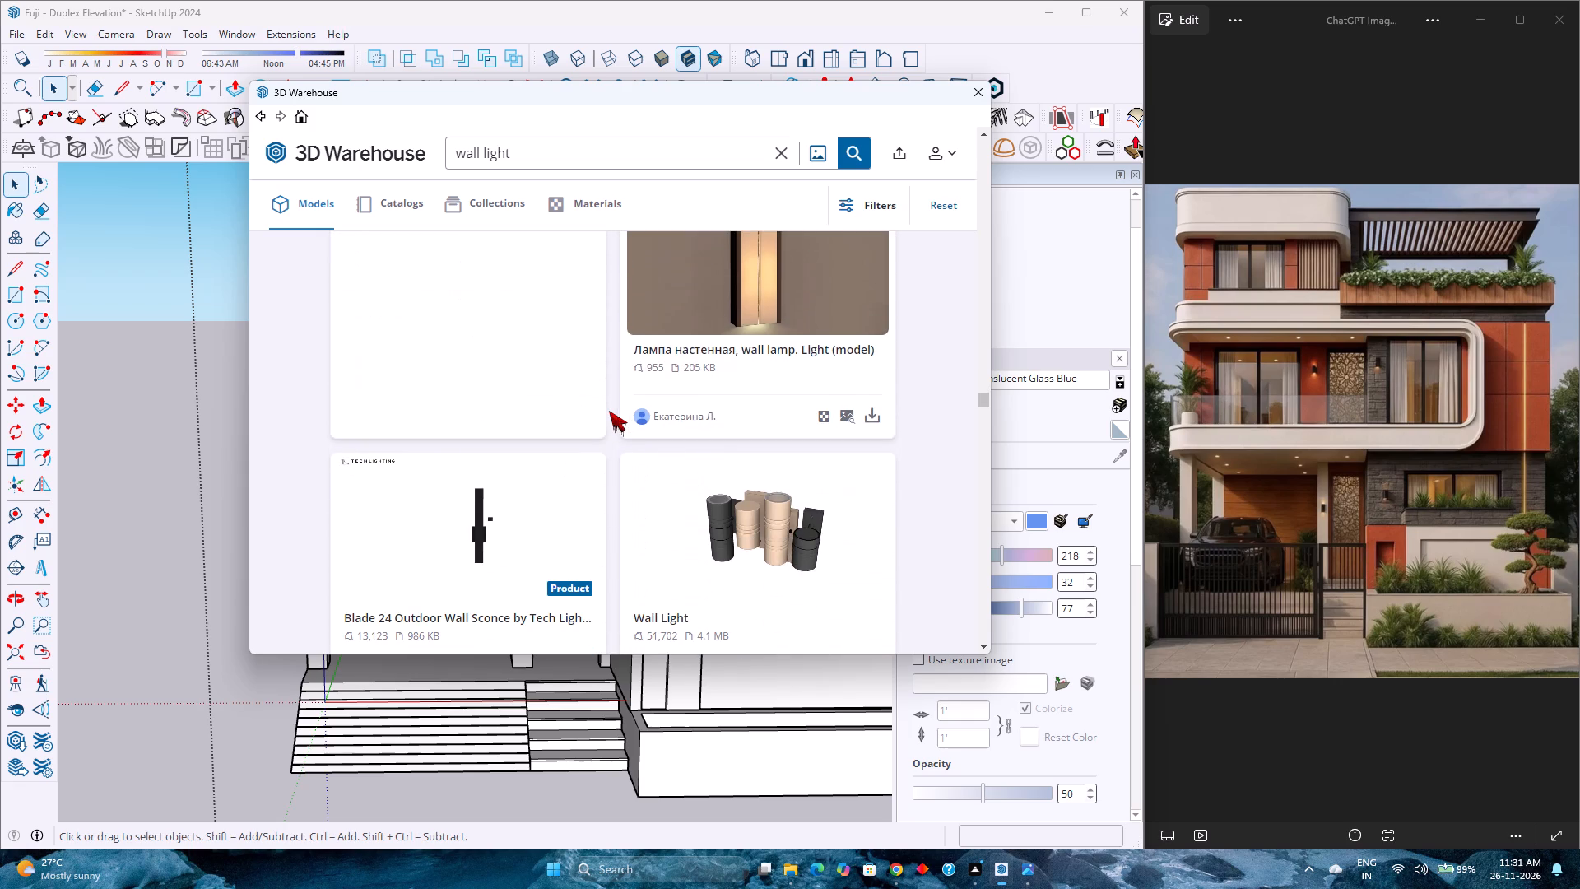
{"action": "scroll", "coordinate": [620, 426], "scroll_direction": "down", "scroll_amount": 9}
{"action": "scroll", "coordinate": [616, 424], "scroll_direction": "up", "scroll_amount": 2}
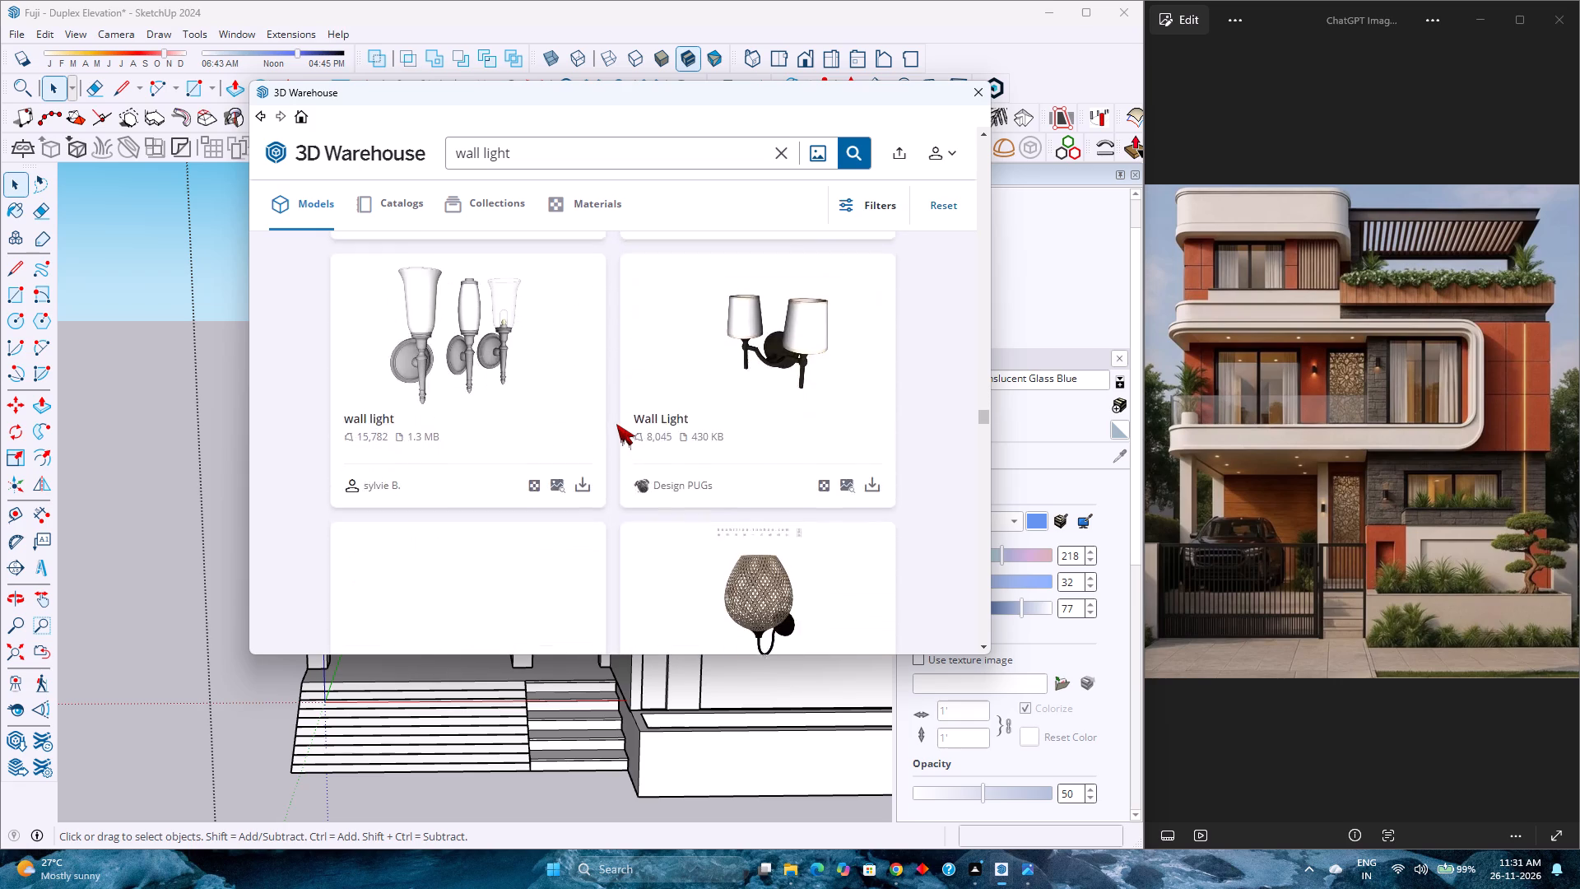
{"action": "scroll", "coordinate": [616, 423], "scroll_direction": "down", "scroll_amount": 9}
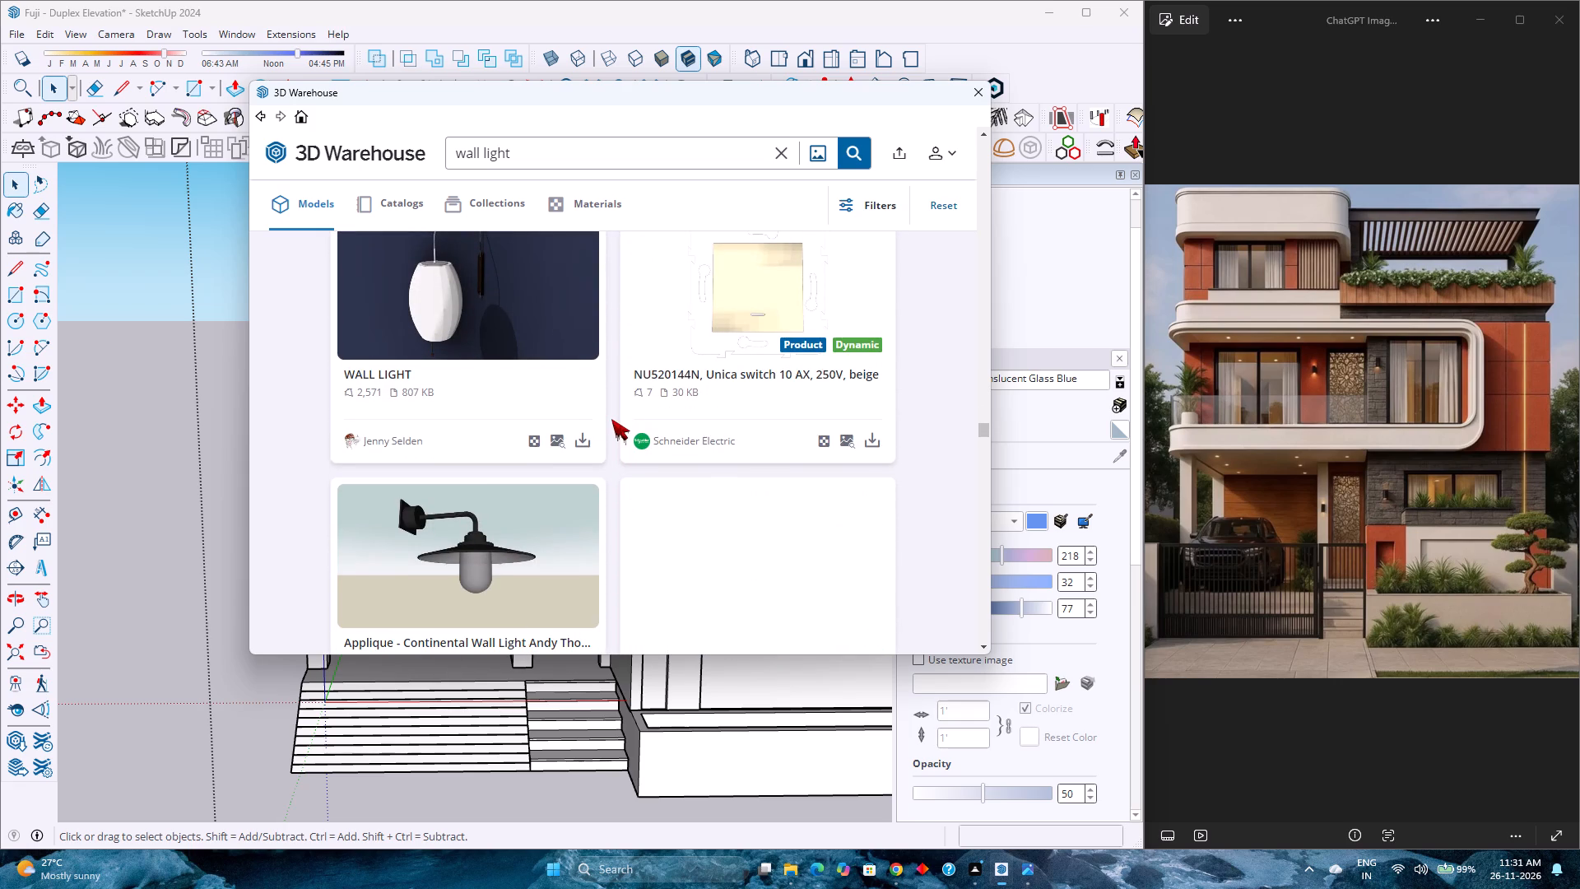
{"action": "scroll", "coordinate": [611, 417], "scroll_direction": "up", "scroll_amount": 8}
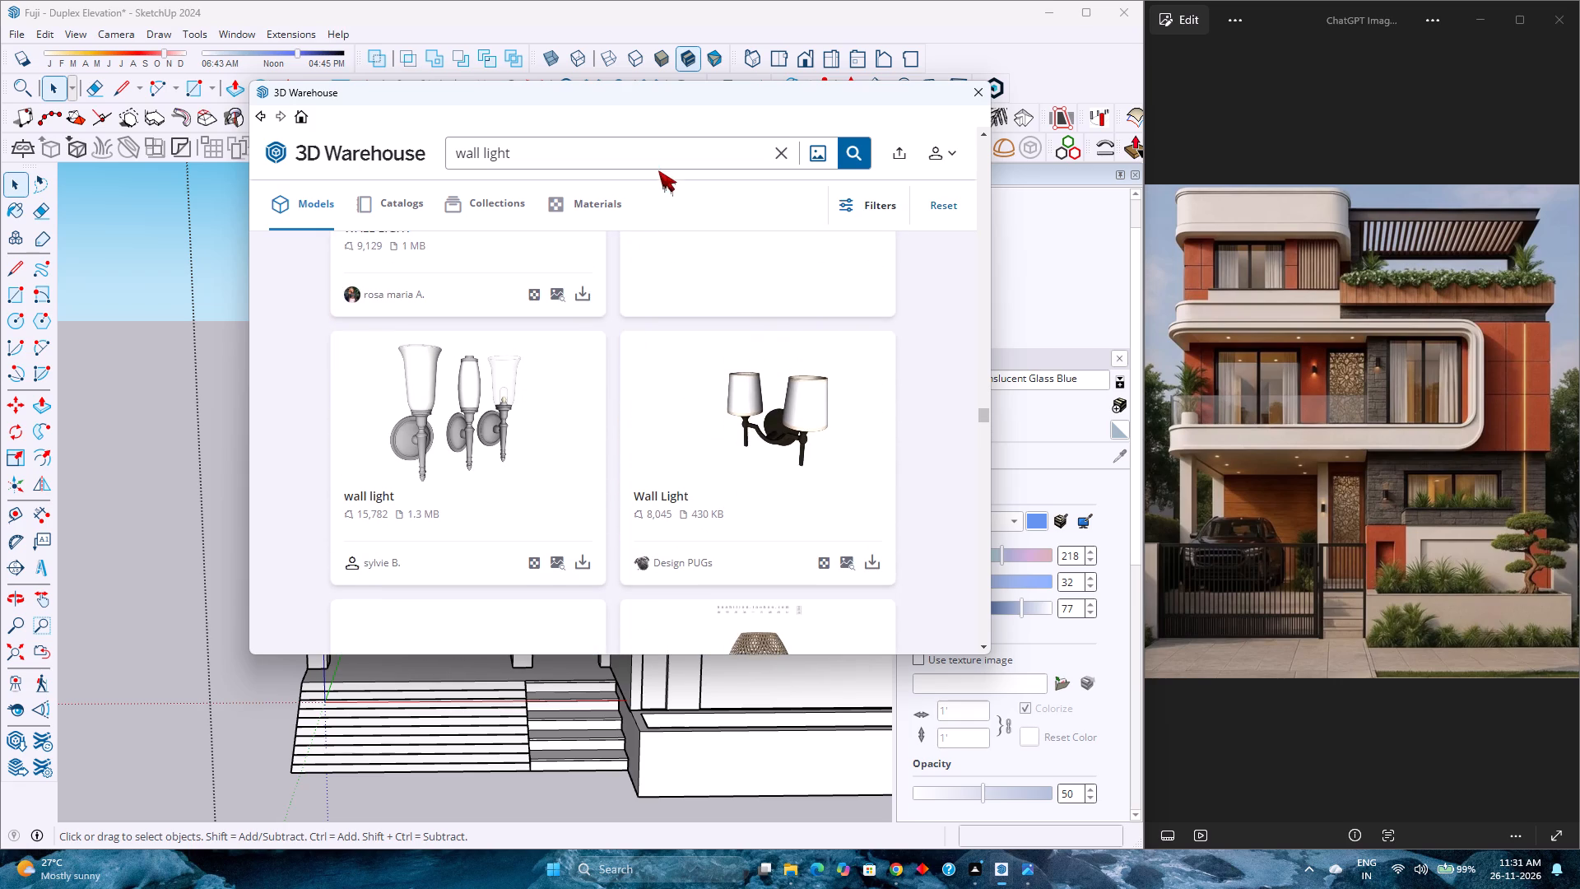
Search 3D Warehouse for "wall light 69".
{"action": "left_click", "coordinate": [662, 161]}
{"action": "key", "text": "space"}
{"action": "key", "text": "6"}
{"action": "key", "text": "9"}
{"action": "key", "text": "Return"}
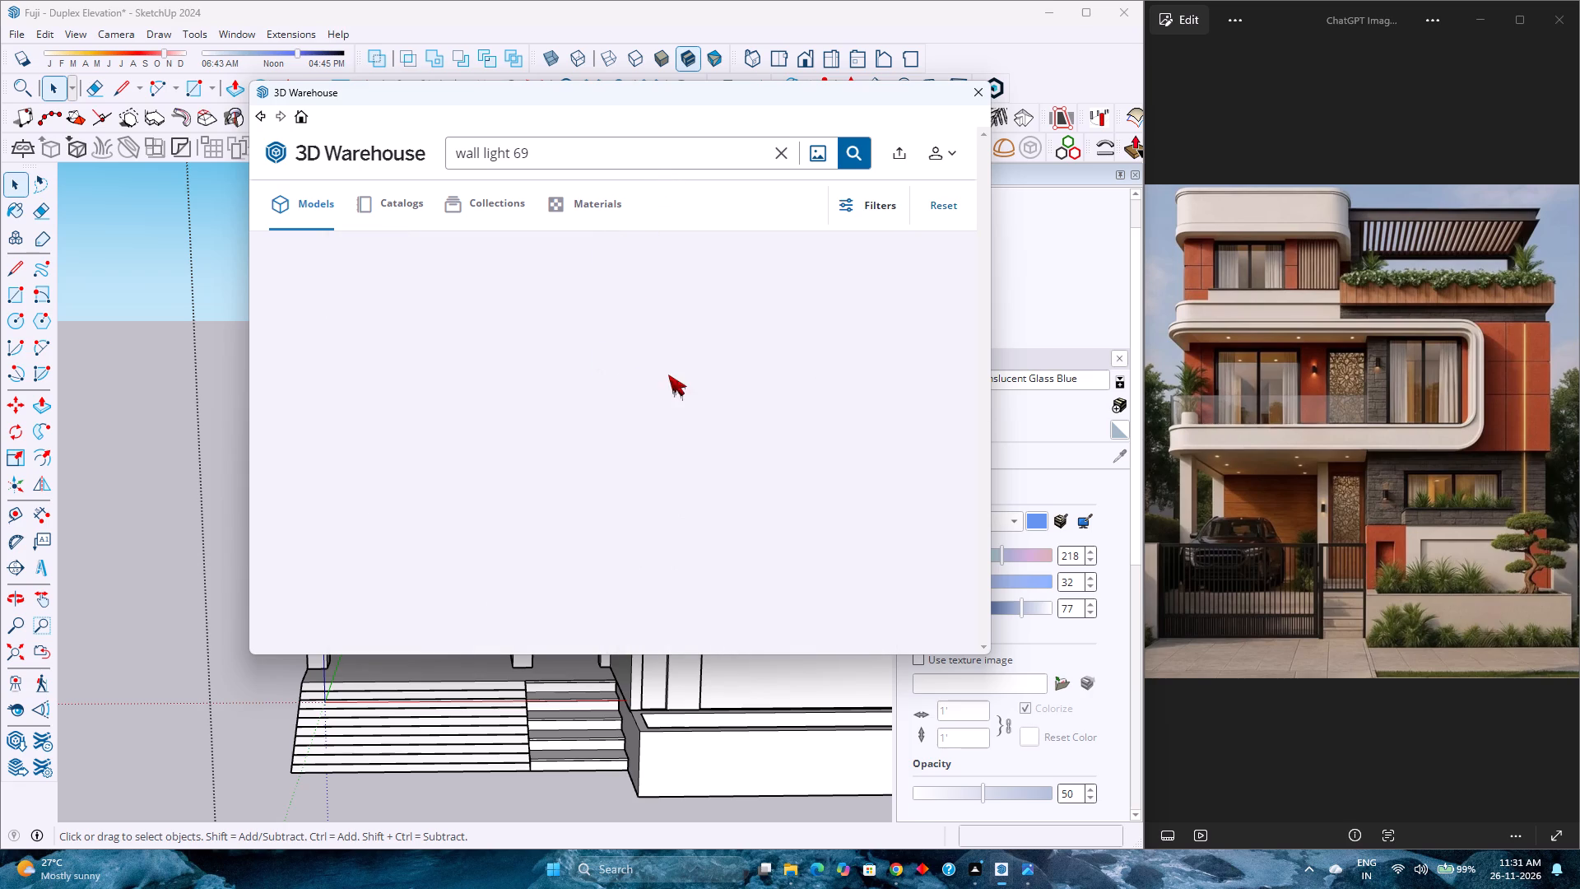
Look through the "wall light 69" models for a fixture that suits the facade.
{"action": "scroll", "coordinate": [644, 381], "scroll_direction": "up", "scroll_amount": 3}
{"action": "scroll", "coordinate": [644, 381], "scroll_direction": "down", "scroll_amount": 8}
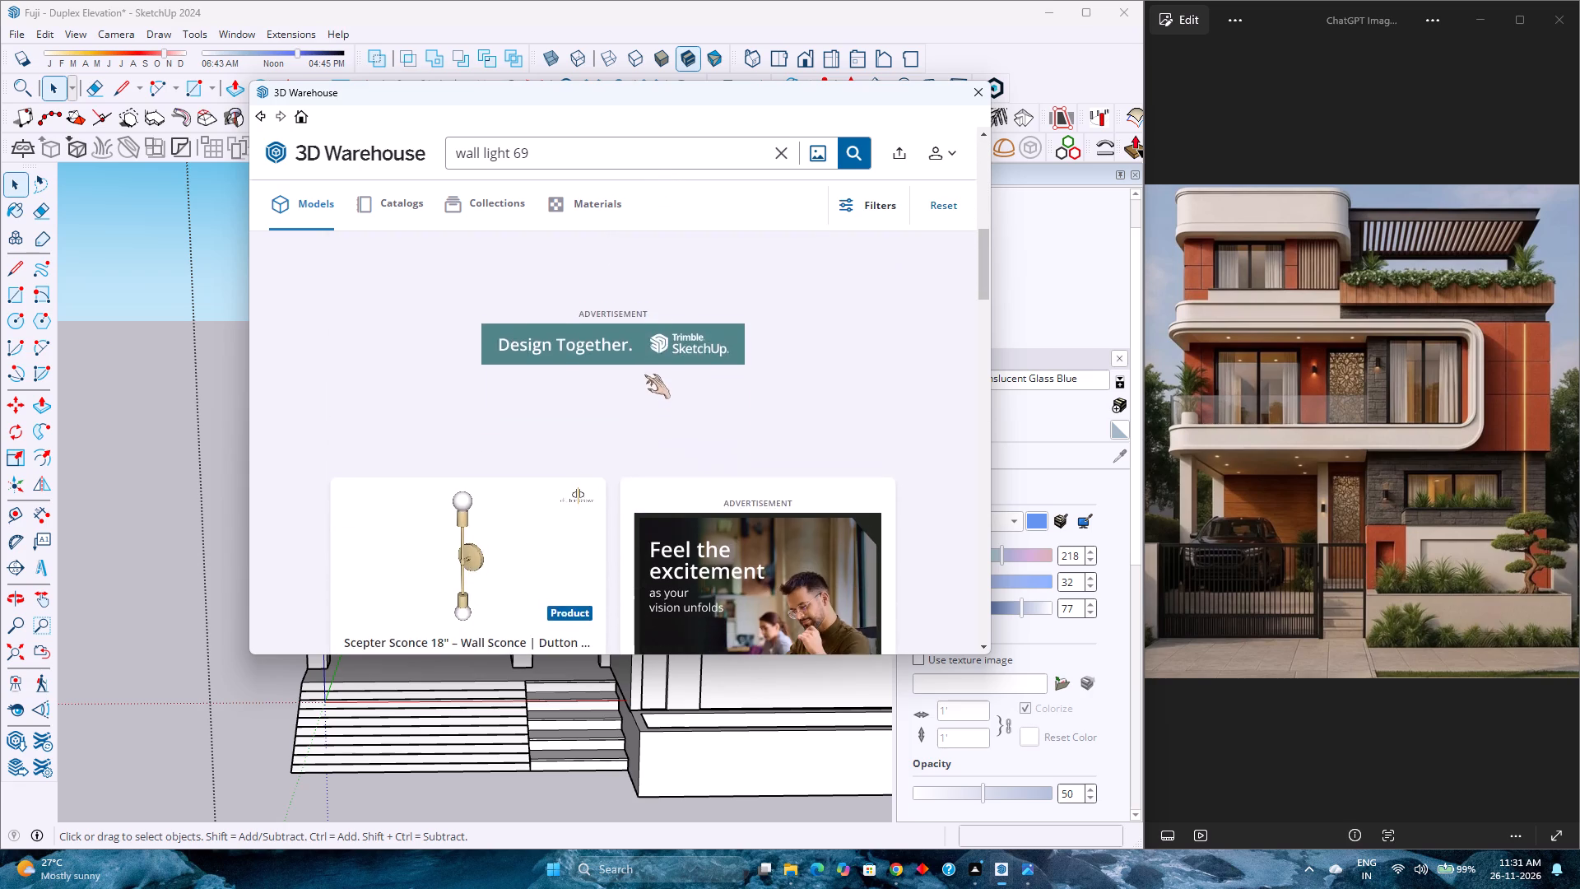
{"action": "scroll", "coordinate": [644, 375], "scroll_direction": "down", "scroll_amount": 6}
{"action": "scroll", "coordinate": [644, 374], "scroll_direction": "up", "scroll_amount": 1}
{"action": "scroll", "coordinate": [644, 372], "scroll_direction": "down", "scroll_amount": 4}
{"action": "scroll", "coordinate": [644, 371], "scroll_direction": "up", "scroll_amount": 1}
{"action": "scroll", "coordinate": [643, 369], "scroll_direction": "down", "scroll_amount": 4}
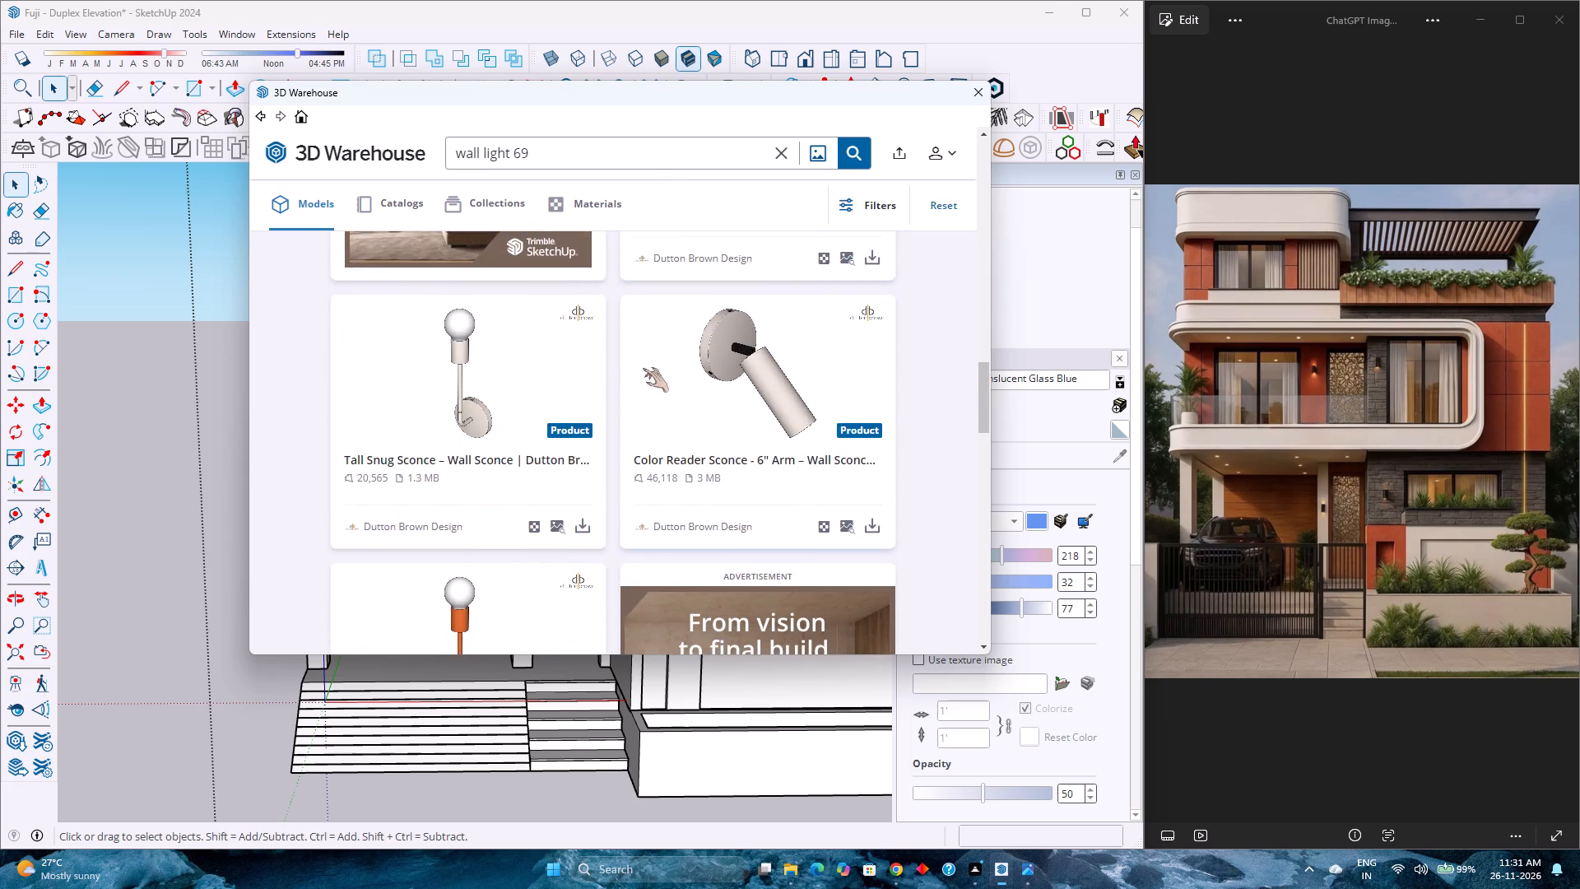
{"action": "scroll", "coordinate": [643, 368], "scroll_direction": "down", "scroll_amount": 14}
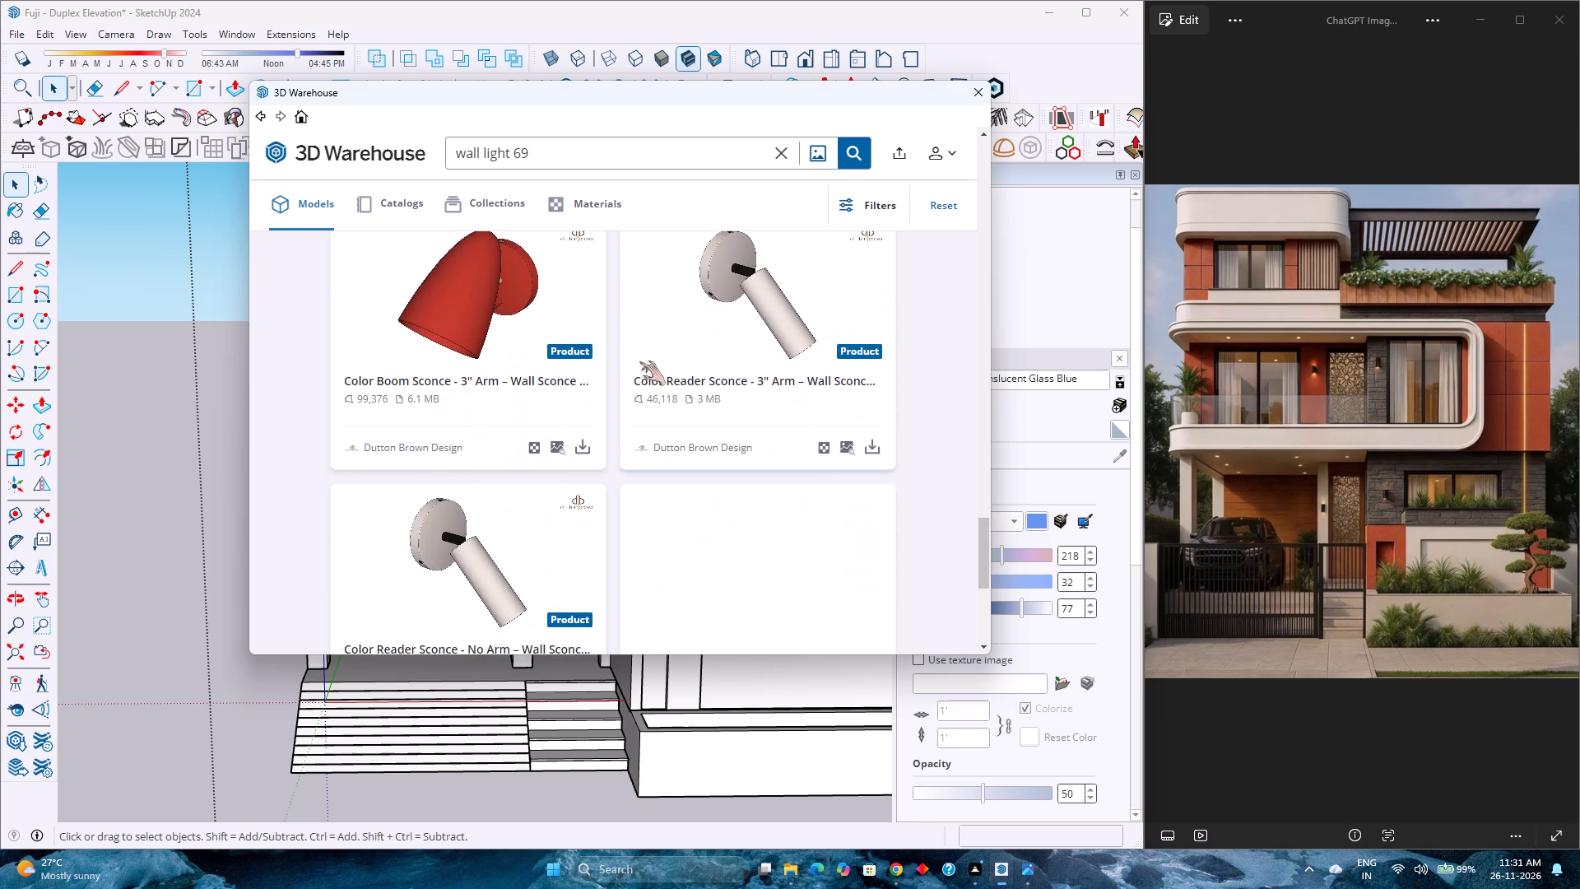
{"action": "scroll", "coordinate": [639, 361], "scroll_direction": "down", "scroll_amount": 6}
{"action": "scroll", "coordinate": [616, 365], "scroll_direction": "up", "scroll_amount": 1}
{"action": "scroll", "coordinate": [616, 365], "scroll_direction": "down", "scroll_amount": 10}
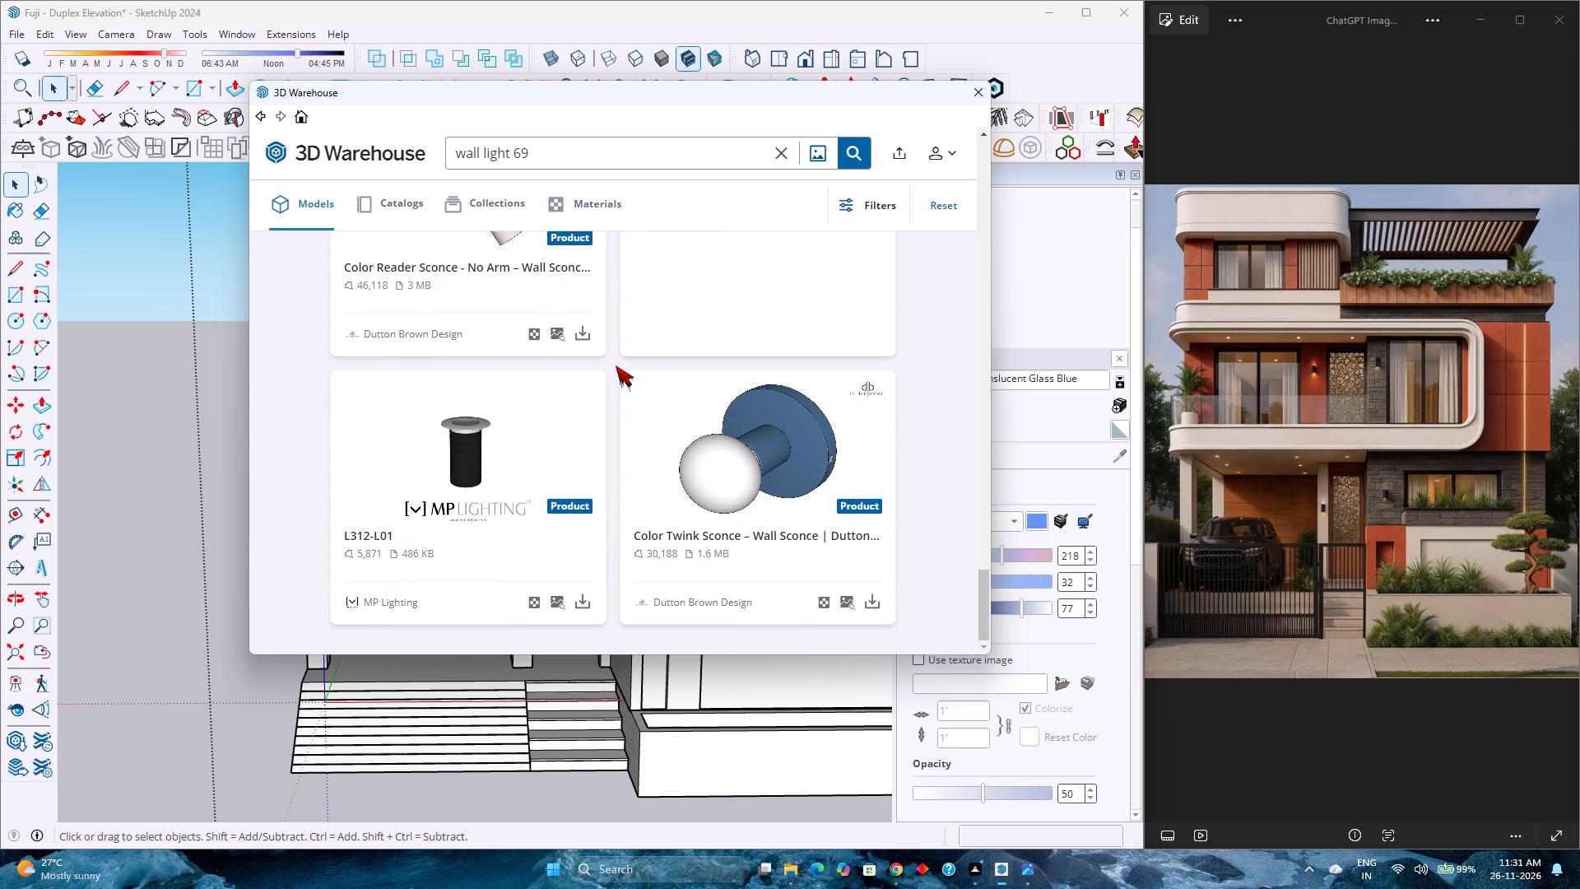
{"action": "scroll", "coordinate": [616, 365], "scroll_direction": "up", "scroll_amount": 13}
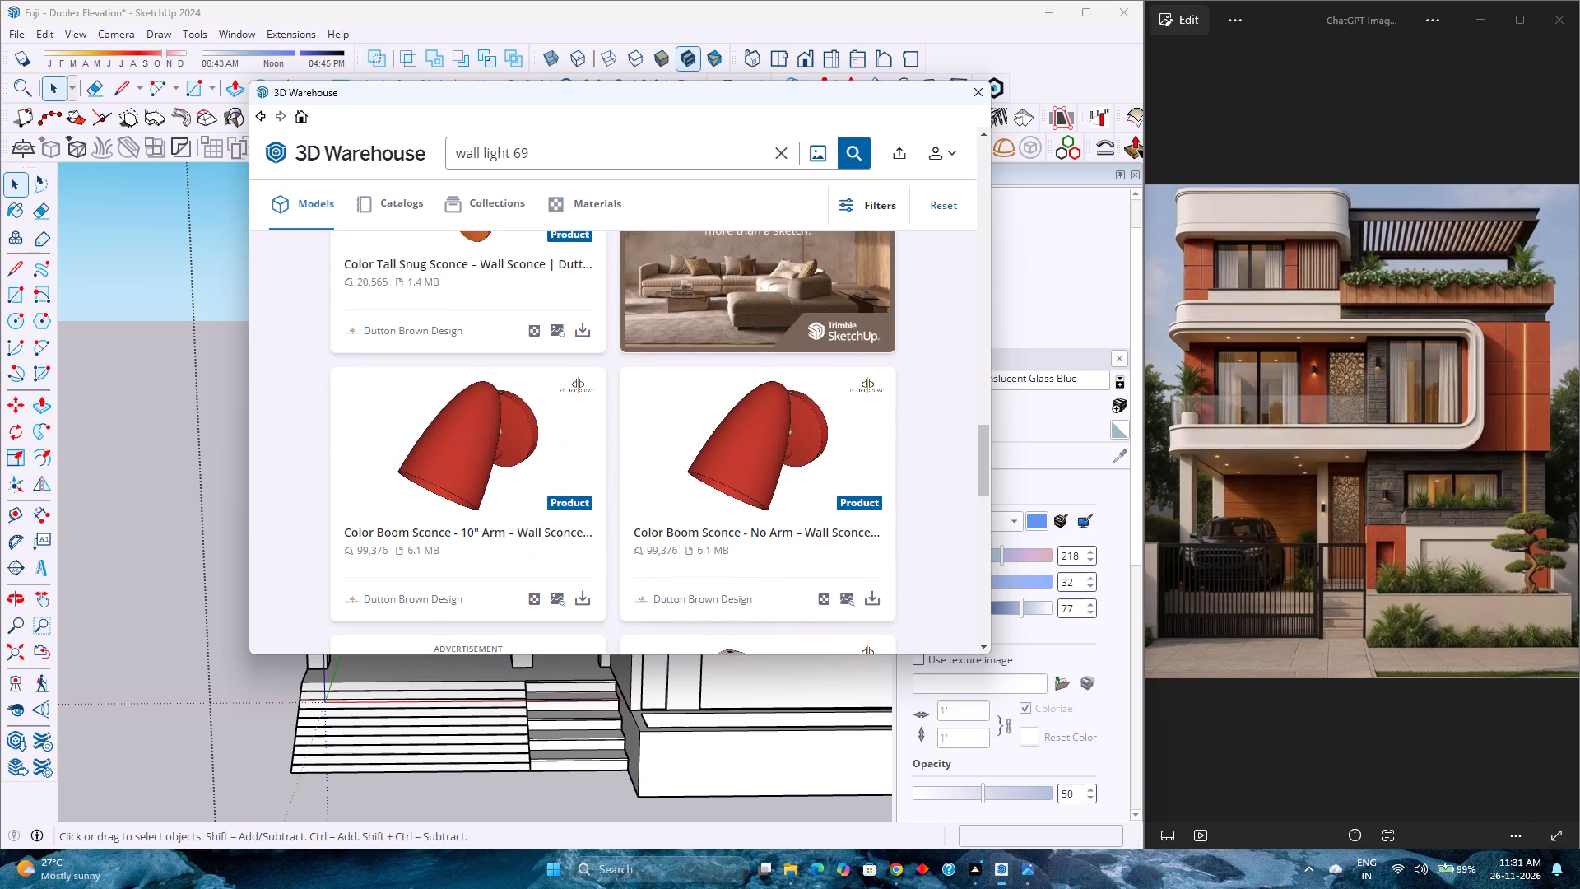
Clear the search text and close 3D Warehouse.
{"action": "left_click", "coordinate": [785, 151]}
{"action": "scroll", "coordinate": [624, 422], "scroll_direction": "up", "scroll_amount": 9}
{"action": "left_click", "coordinate": [320, 212]}
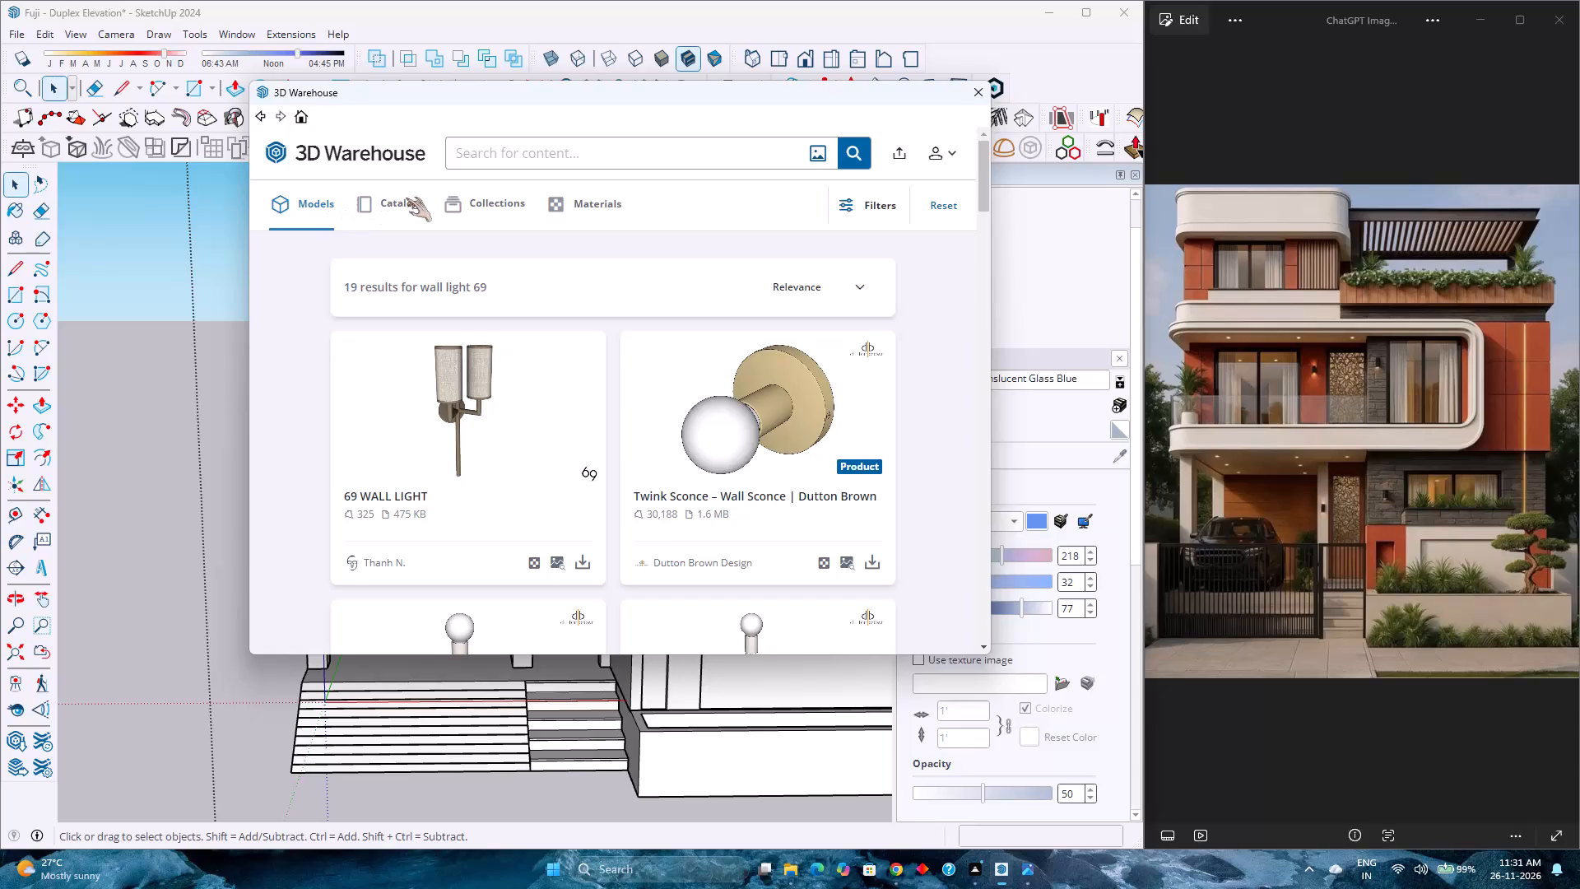
{"action": "left_click", "coordinate": [421, 198]}
{"action": "left_click", "coordinate": [294, 200]}
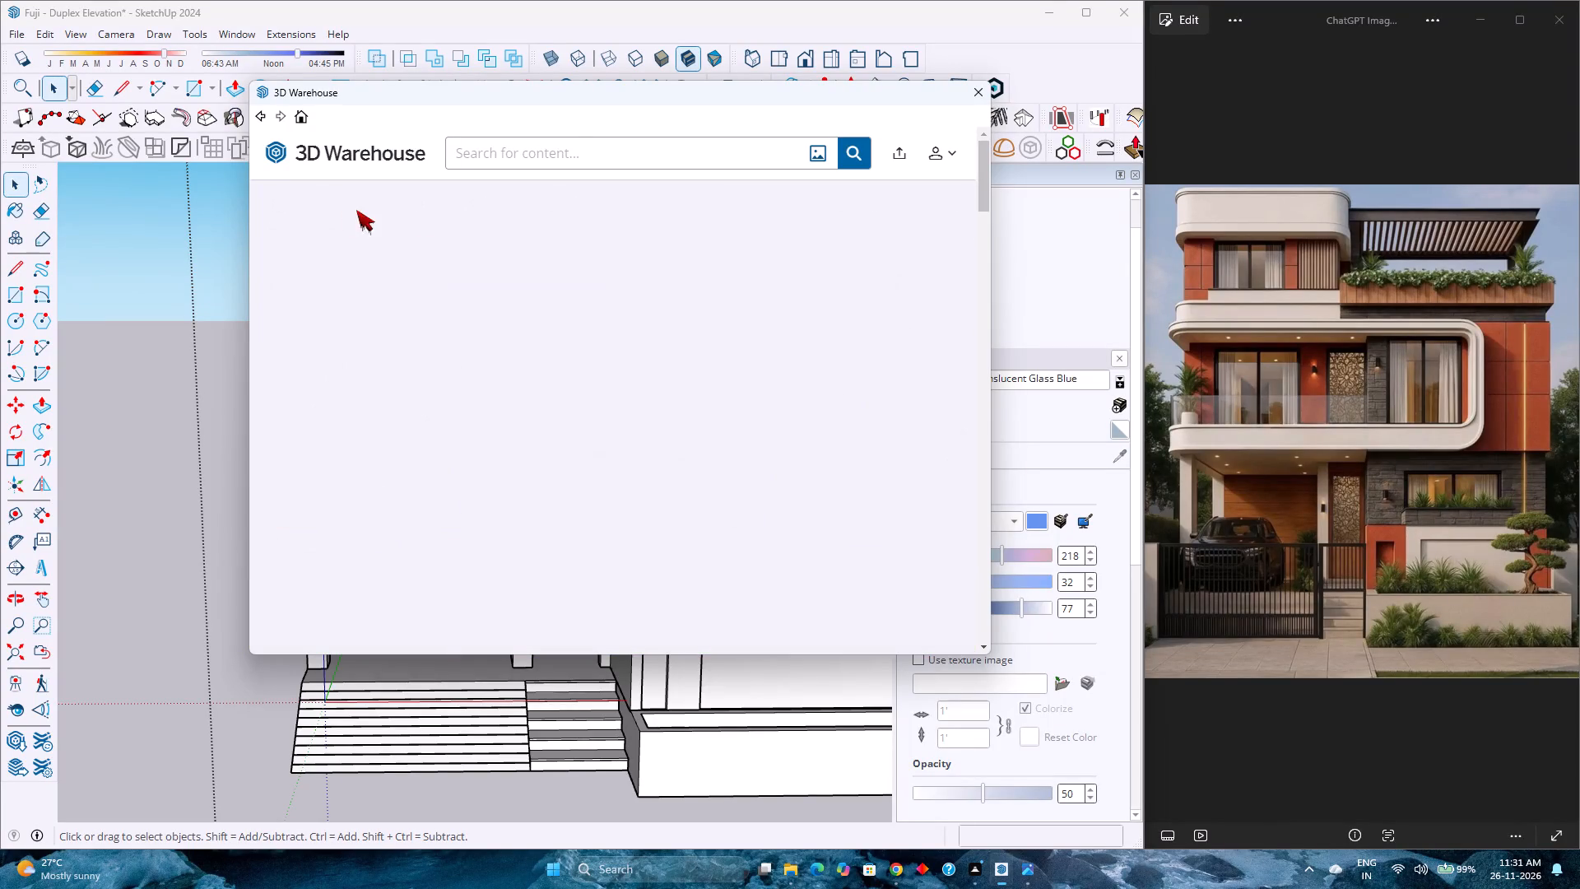
{"action": "left_click", "coordinate": [972, 93]}
Open the rooftop room group for editing and examine its walls, front opening and slatted panel up close.
{"action": "scroll", "coordinate": [709, 379], "scroll_direction": "down", "scroll_amount": 4}
{"action": "scroll", "coordinate": [685, 310], "scroll_direction": "up", "scroll_amount": 2}
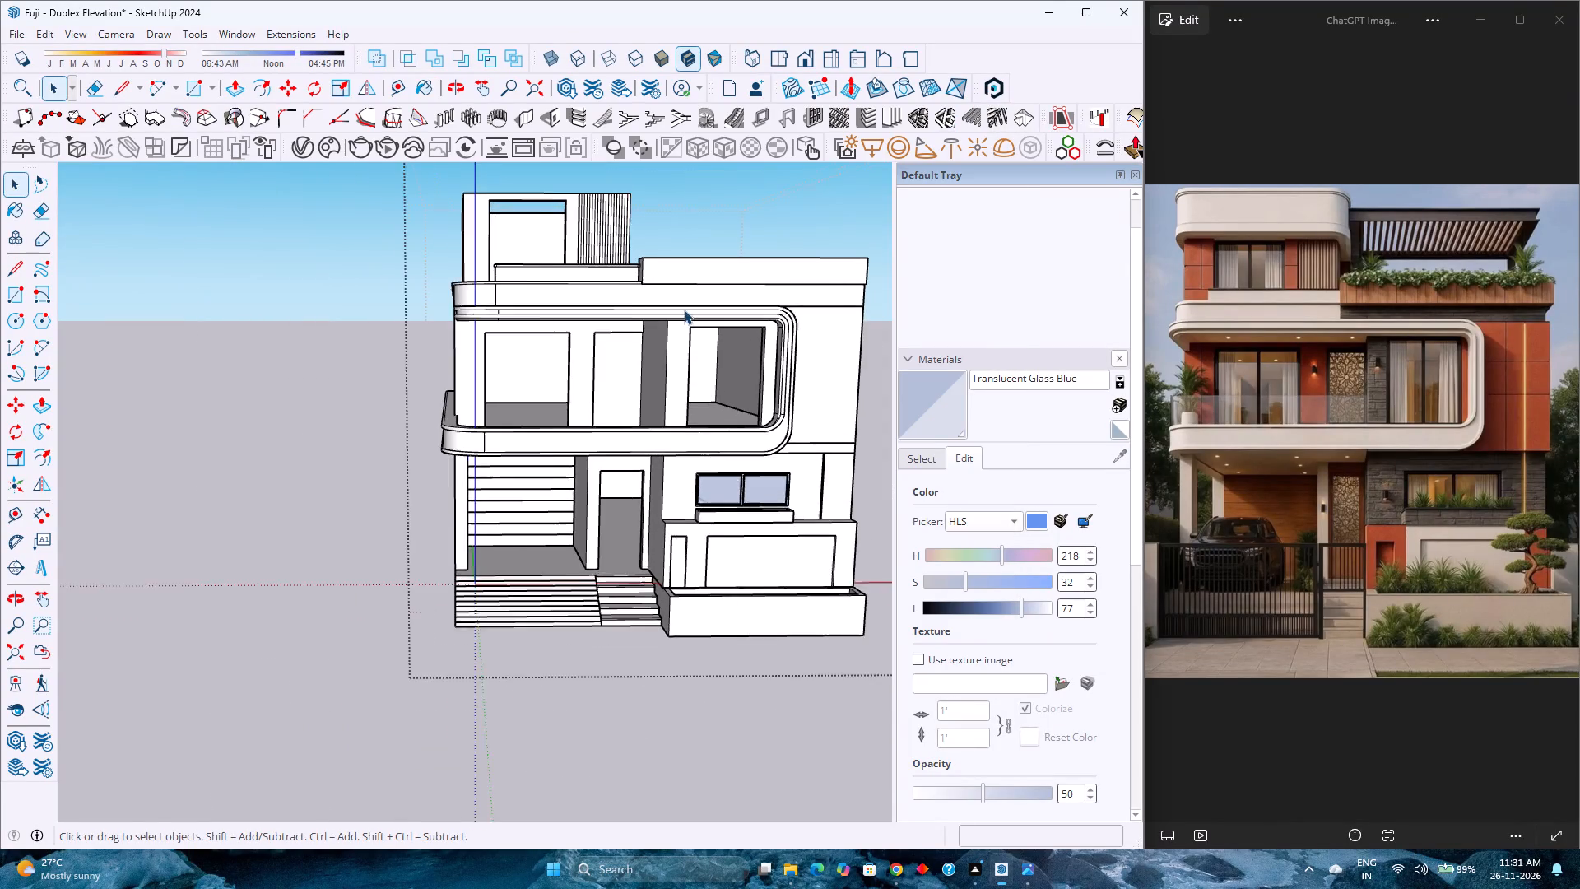
{"action": "scroll", "coordinate": [676, 318], "scroll_direction": "up", "scroll_amount": 4}
{"action": "scroll", "coordinate": [650, 255], "scroll_direction": "down", "scroll_amount": 2}
{"action": "middle_click_drag", "start_coordinate": [645, 254], "coordinate": [679, 501]}
{"action": "middle_click", "coordinate": [679, 501]}
{"action": "double_click", "coordinate": [639, 396]}
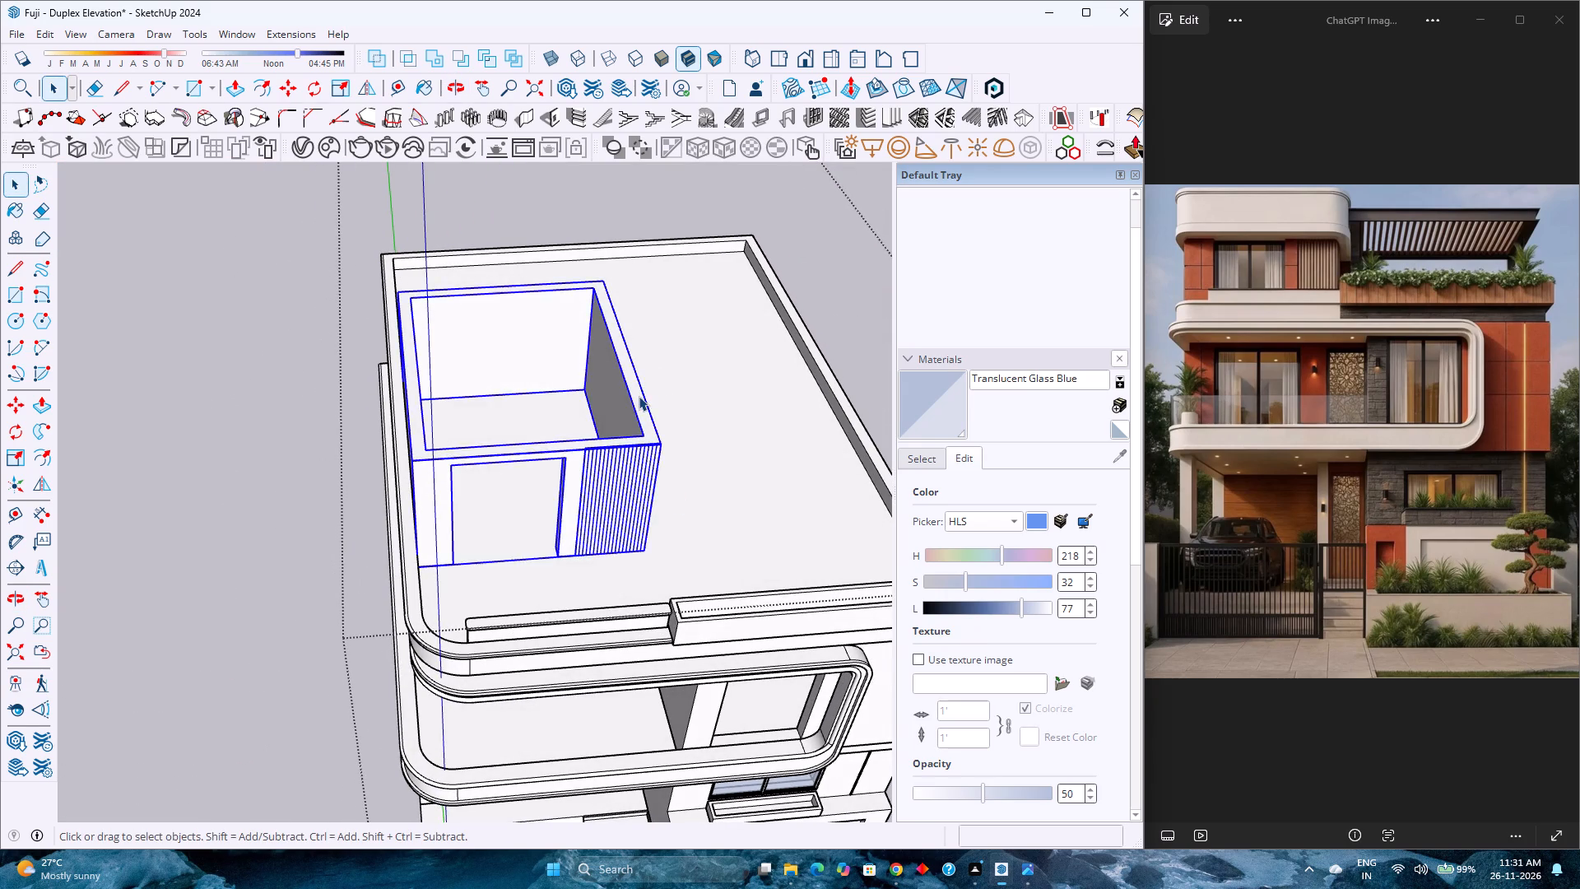
{"action": "scroll", "coordinate": [639, 396], "scroll_direction": "up", "scroll_amount": 5}
{"action": "scroll", "coordinate": [221, 524], "scroll_direction": "up", "scroll_amount": 3}
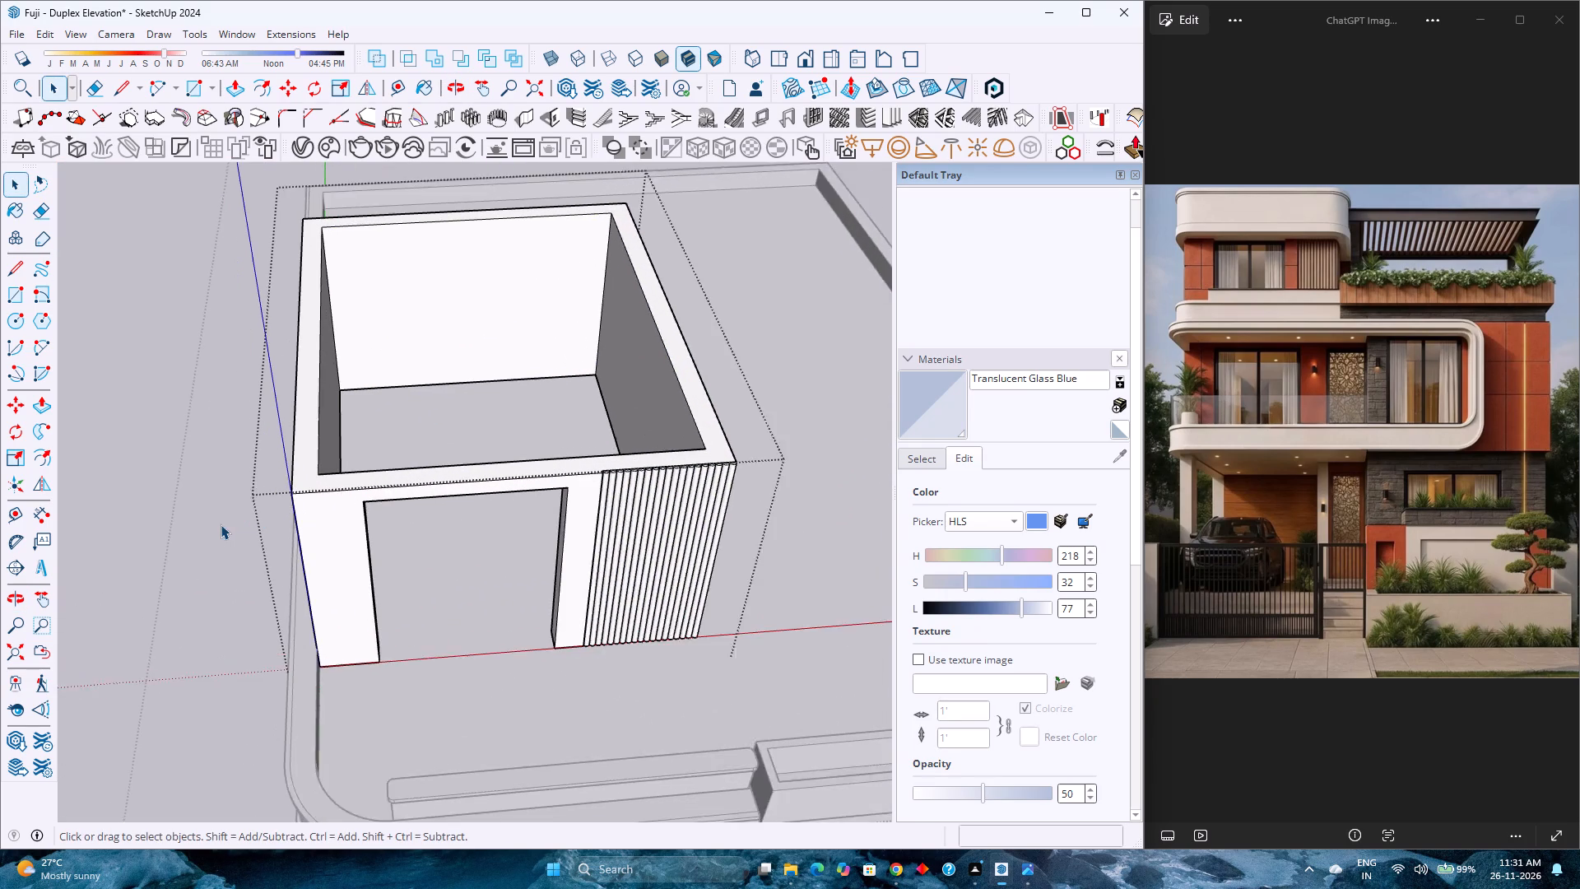
{"action": "scroll", "coordinate": [274, 513], "scroll_direction": "up", "scroll_amount": 8}
{"action": "middle_click_drag", "start_coordinate": [317, 496], "coordinate": [322, 494]}
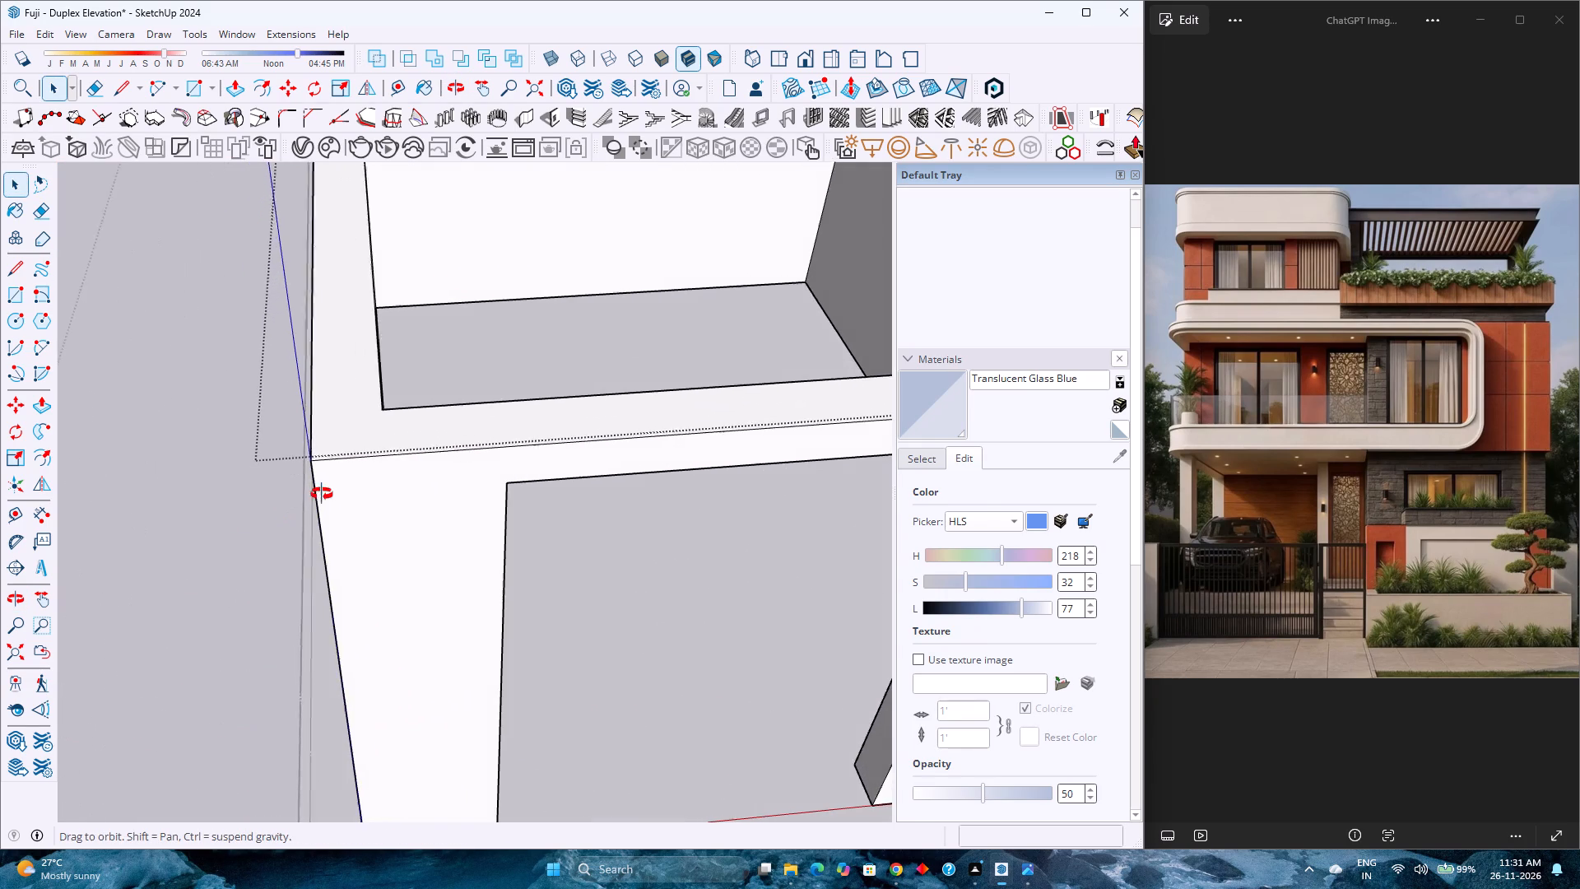
{"action": "middle_click_drag", "start_coordinate": [322, 494], "coordinate": [531, 470]}
{"action": "middle_click_drag", "start_coordinate": [531, 470], "coordinate": [481, 494]}
{"action": "middle_click_drag", "start_coordinate": [481, 494], "coordinate": [459, 495]}
{"action": "scroll", "coordinate": [459, 494], "scroll_direction": "down", "scroll_amount": 7}
{"action": "middle_click_drag", "start_coordinate": [438, 505], "coordinate": [432, 496]}
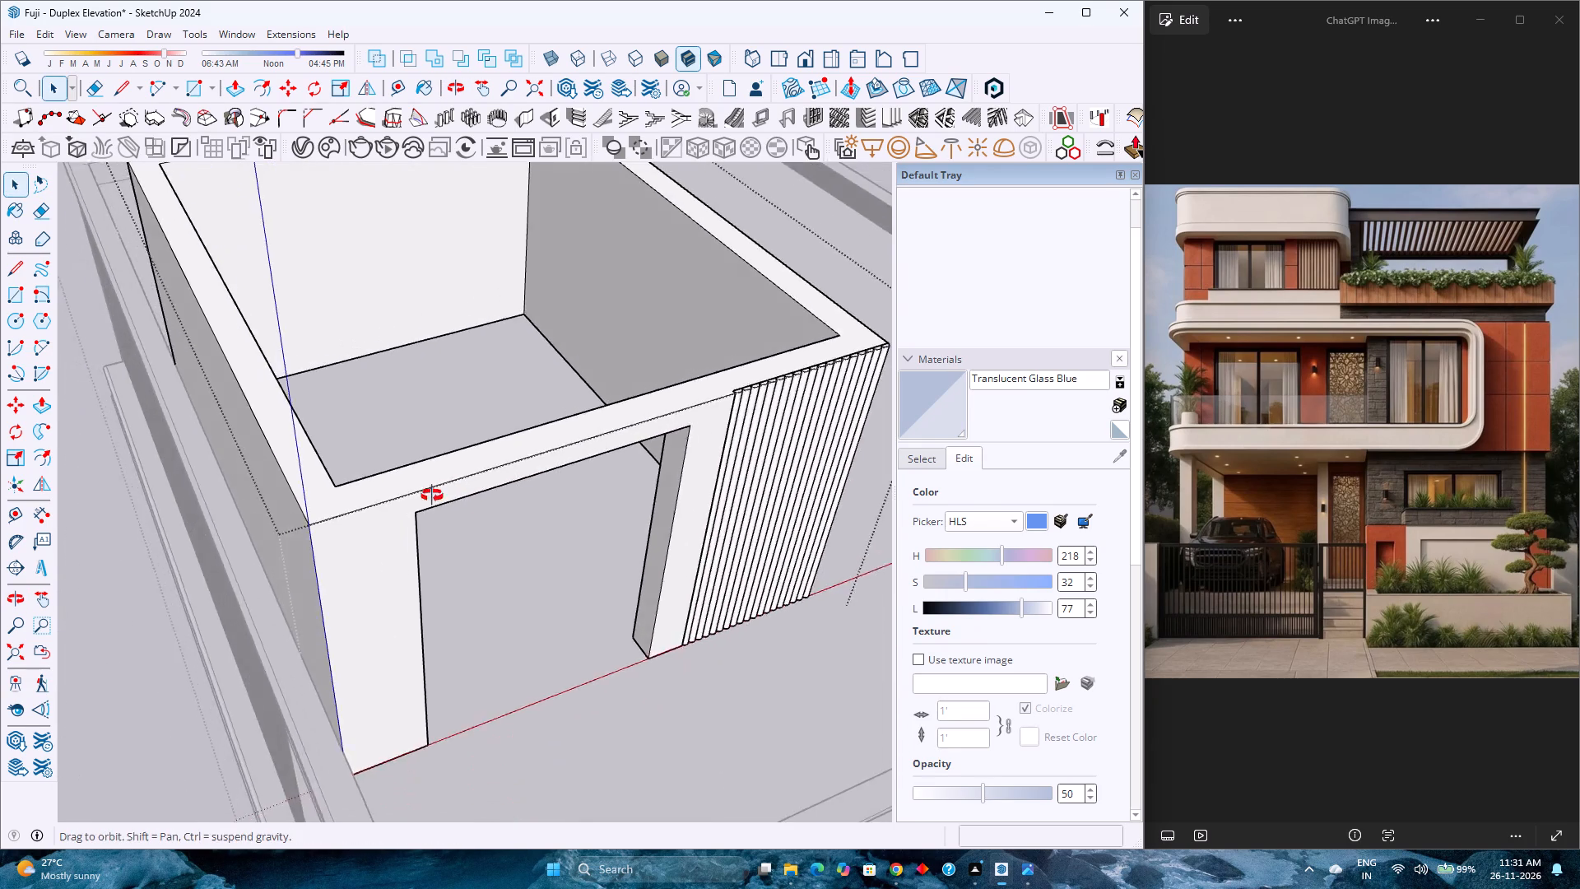
{"action": "middle_click_drag", "start_coordinate": [432, 496], "coordinate": [532, 330]}
{"action": "scroll", "coordinate": [532, 335], "scroll_direction": "down", "scroll_amount": 13}
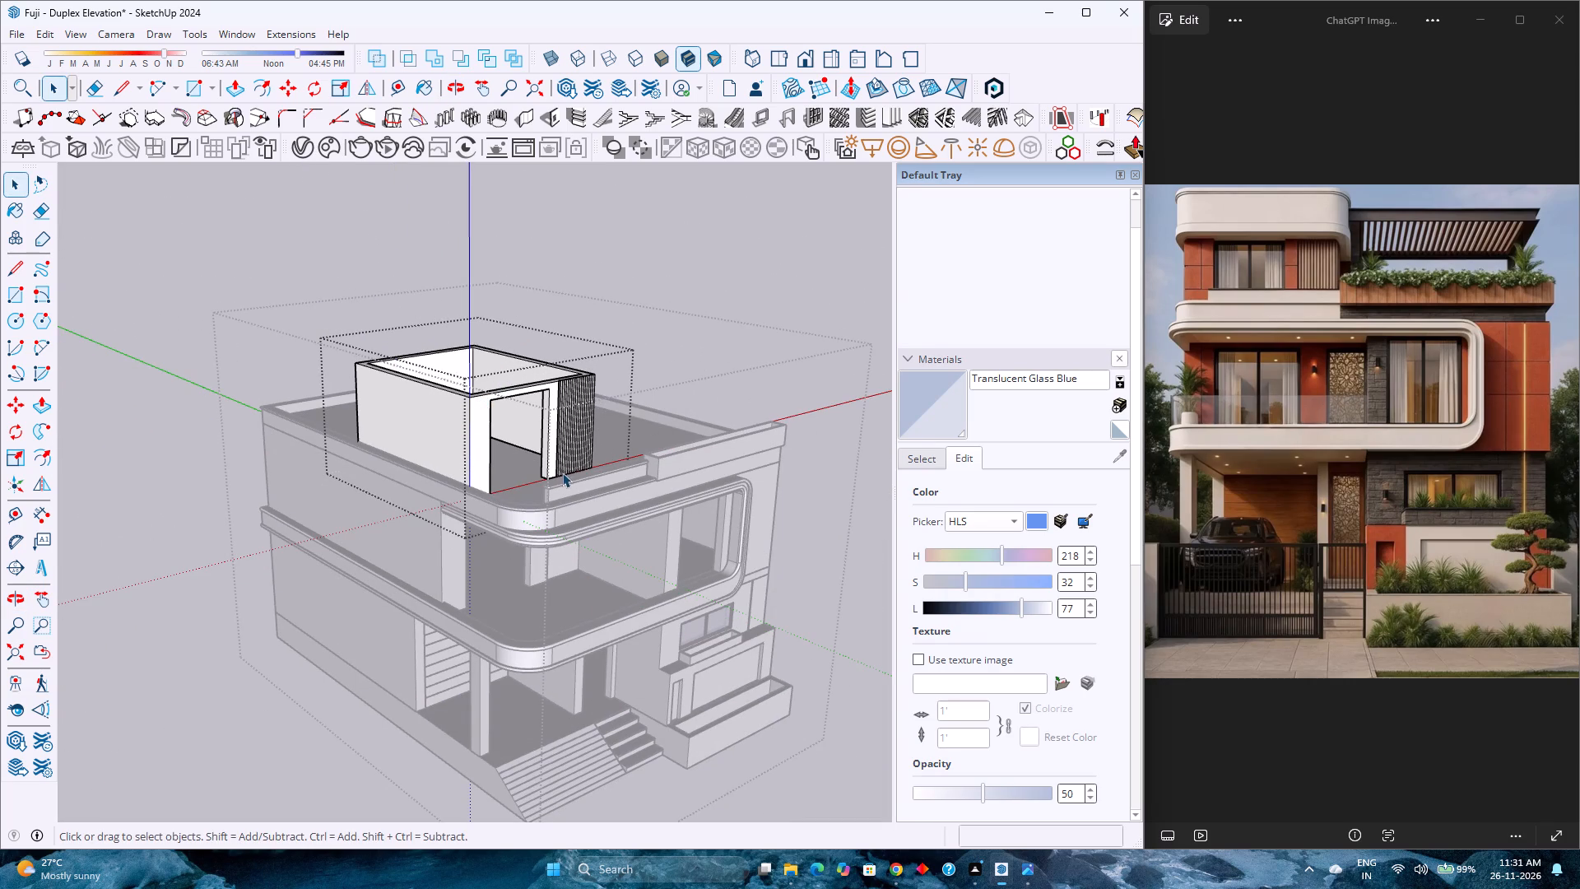
Compare the rooftop room and upper parapet with the reference from the front, below and above, and exit the room group.
{"action": "middle_click_drag", "start_coordinate": [508, 490], "coordinate": [220, 384]}
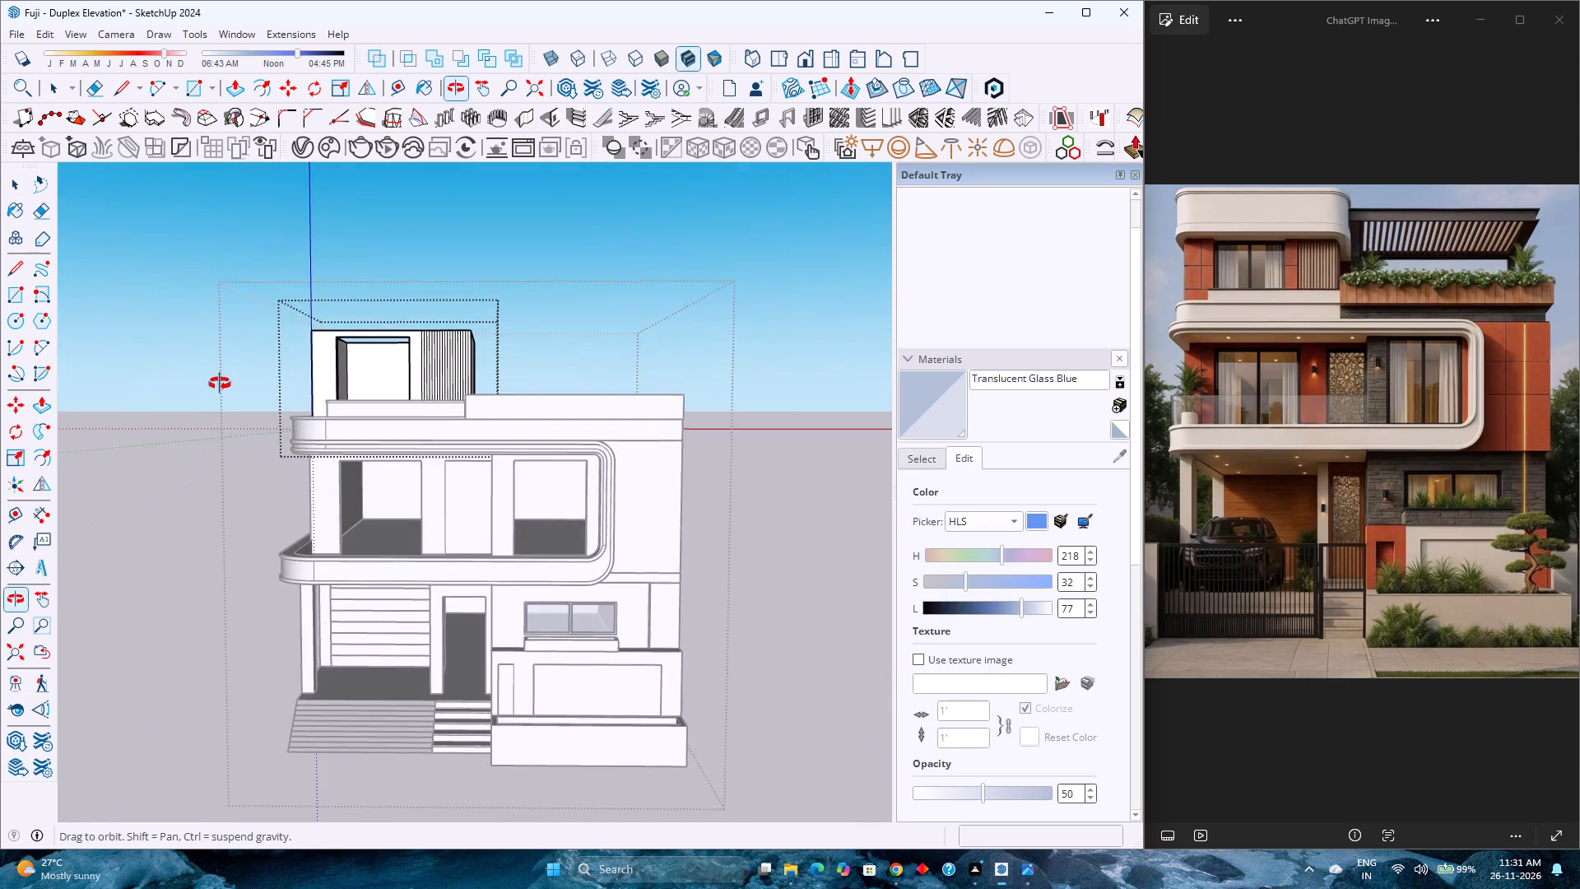
{"action": "middle_click_drag", "start_coordinate": [220, 384], "coordinate": [221, 379]}
{"action": "middle_click", "coordinate": [221, 379]}
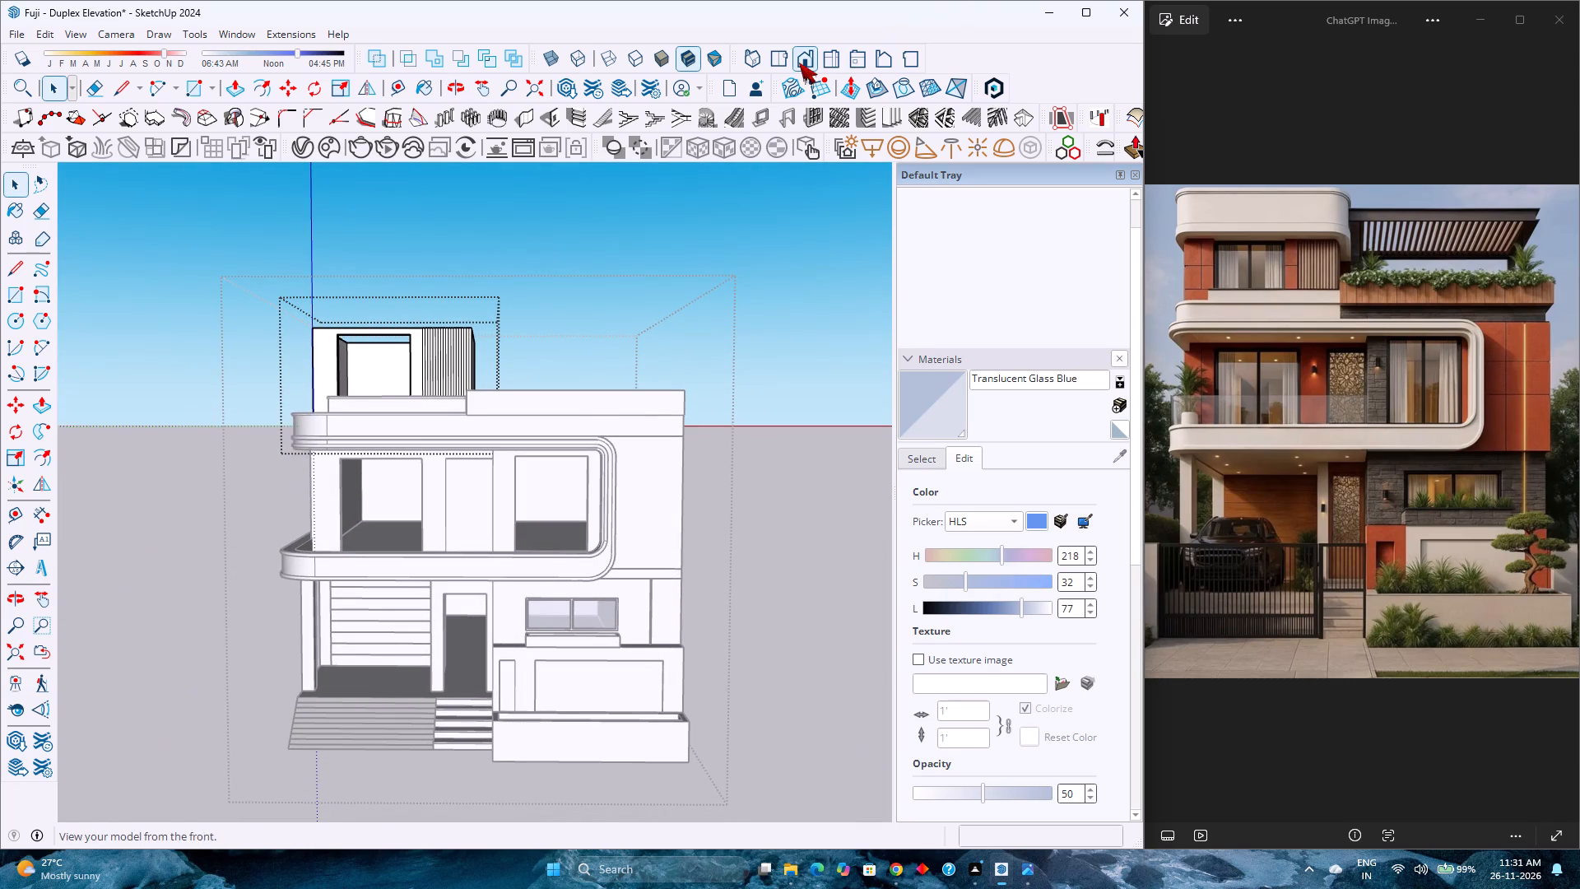
{"action": "left_click", "coordinate": [799, 63]}
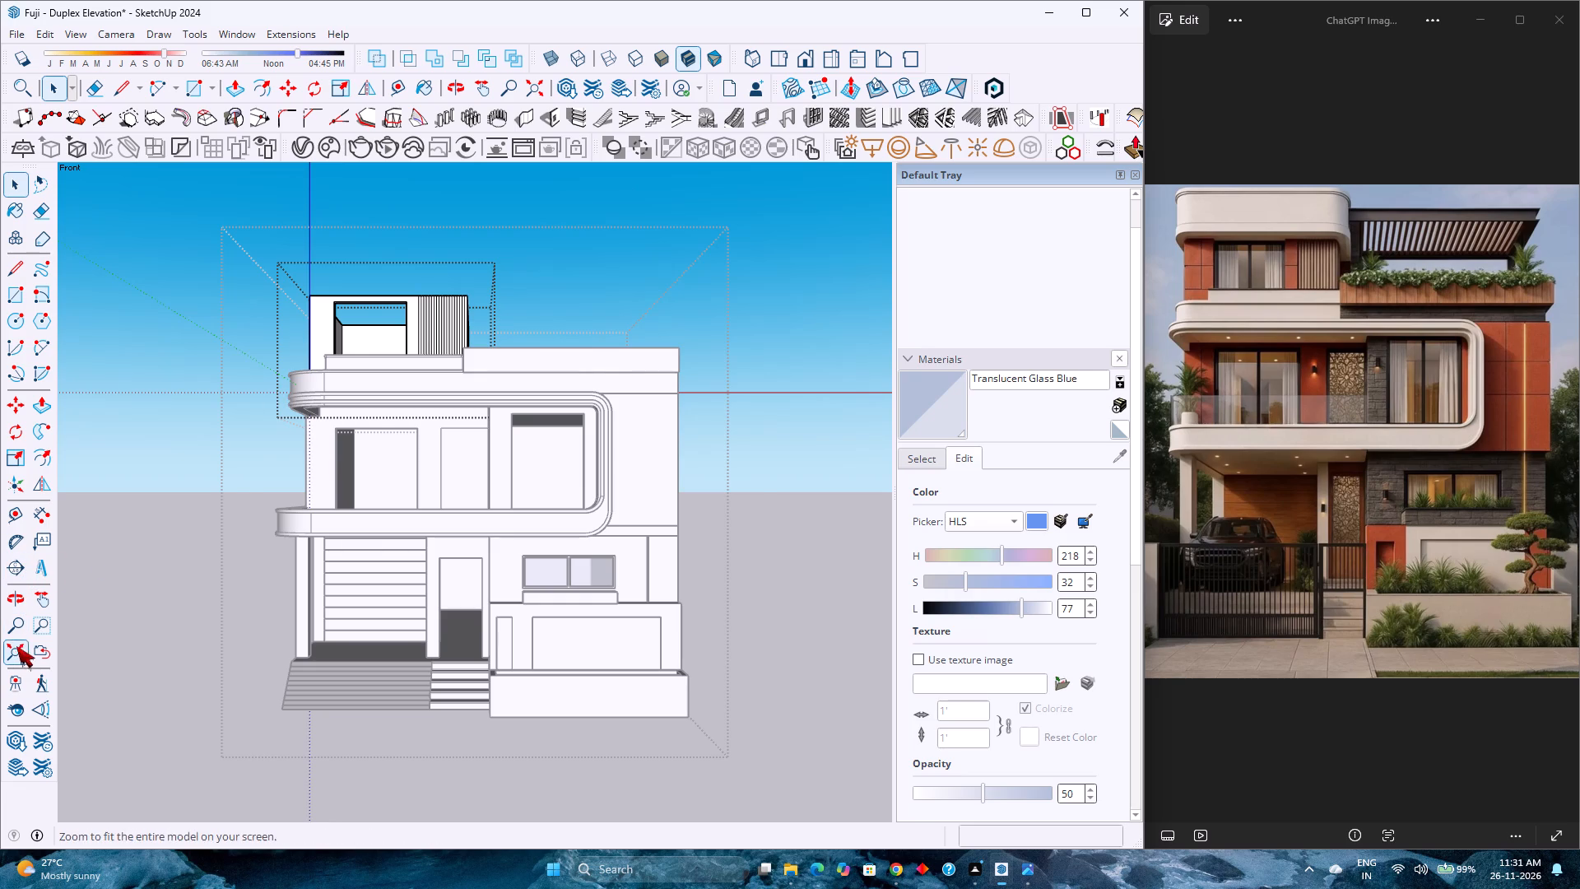
{"action": "left_click", "coordinate": [16, 646]}
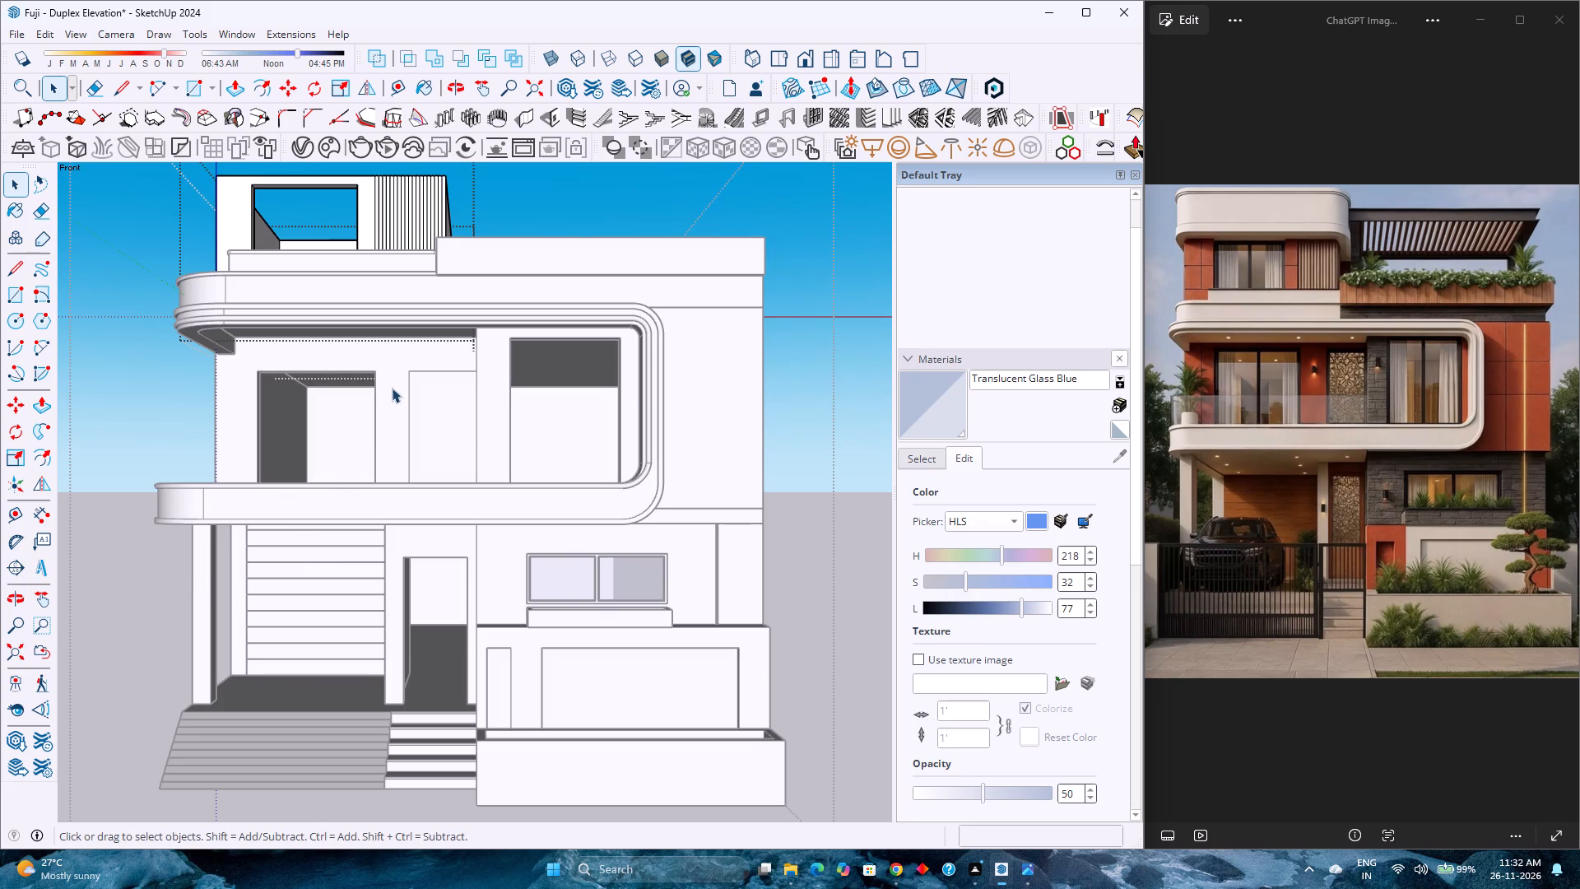
{"action": "middle_click_drag", "start_coordinate": [427, 345], "coordinate": [435, 360]}
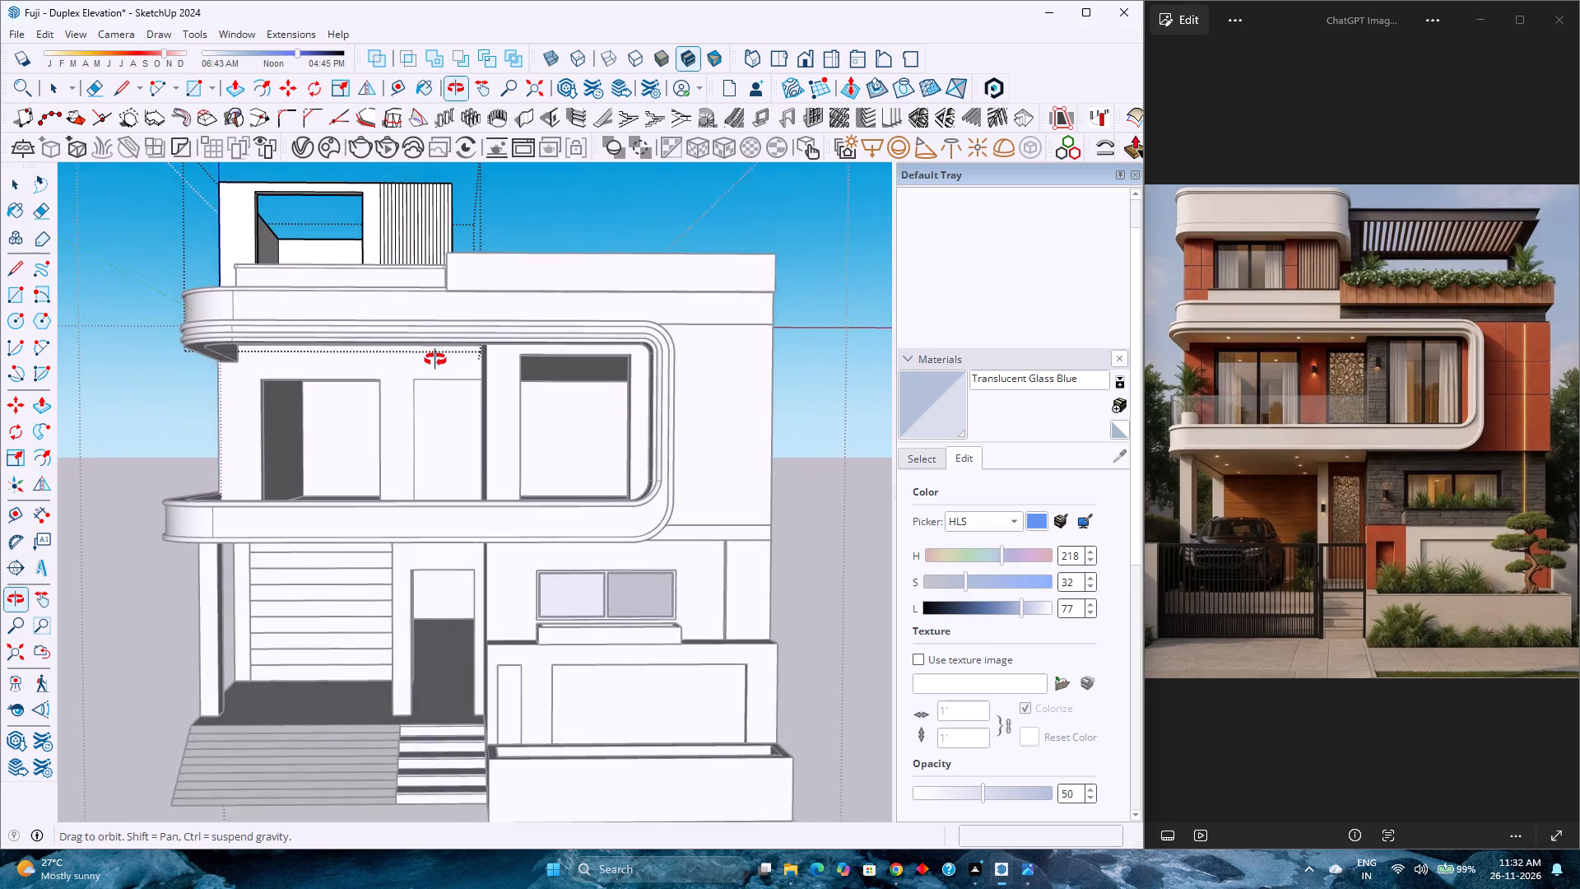
{"action": "middle_click_drag", "start_coordinate": [435, 360], "coordinate": [435, 365]}
{"action": "scroll", "coordinate": [436, 344], "scroll_direction": "down", "scroll_amount": 3}
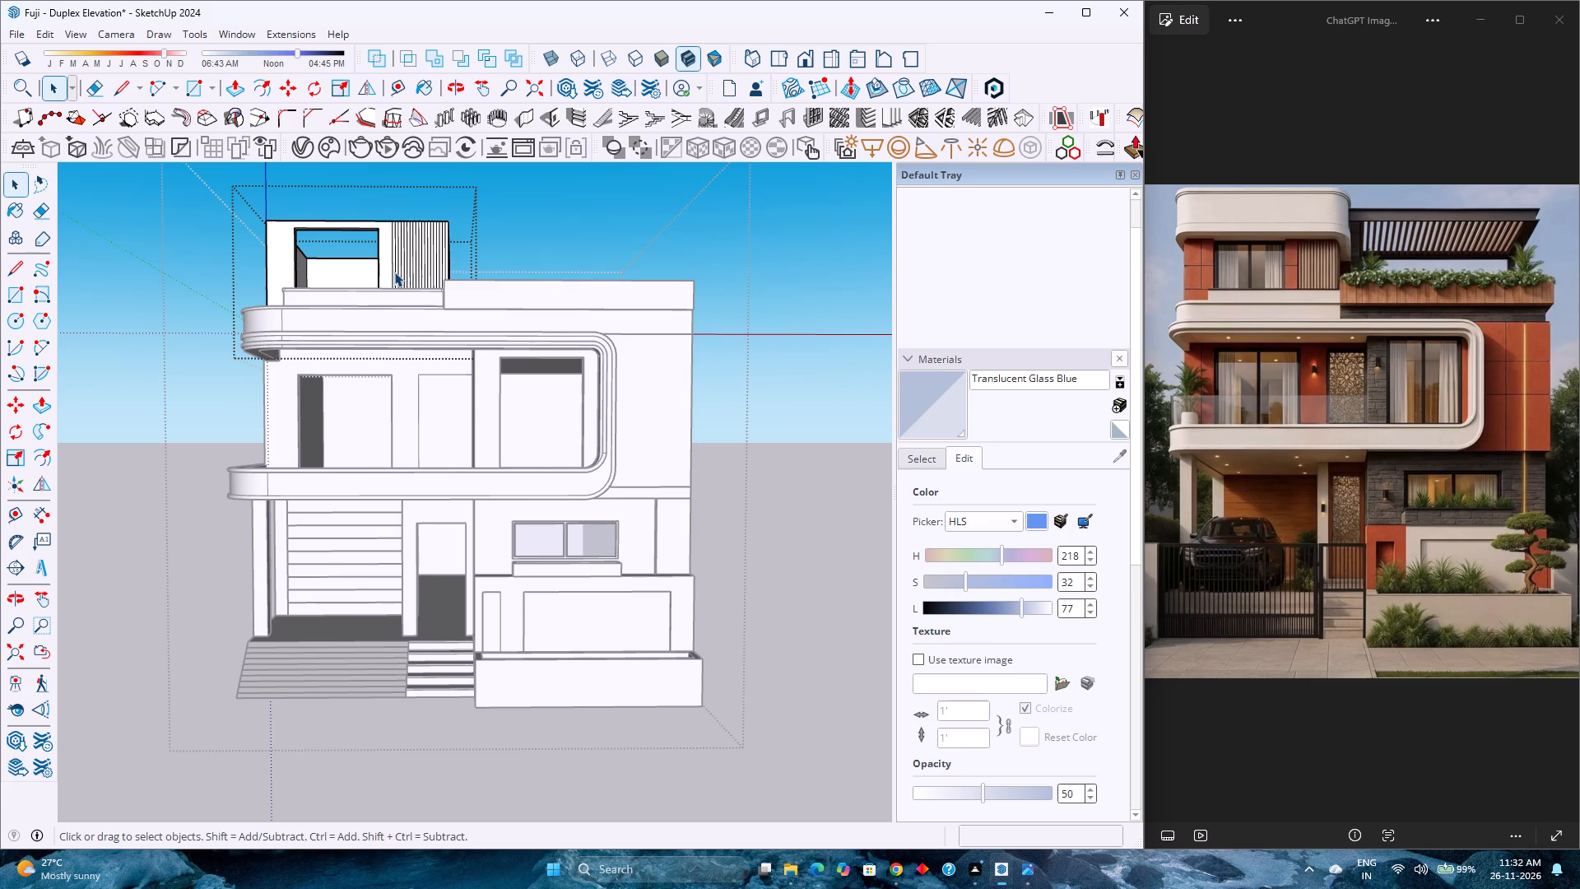
{"action": "middle_click_drag", "start_coordinate": [394, 272], "coordinate": [658, 364]}
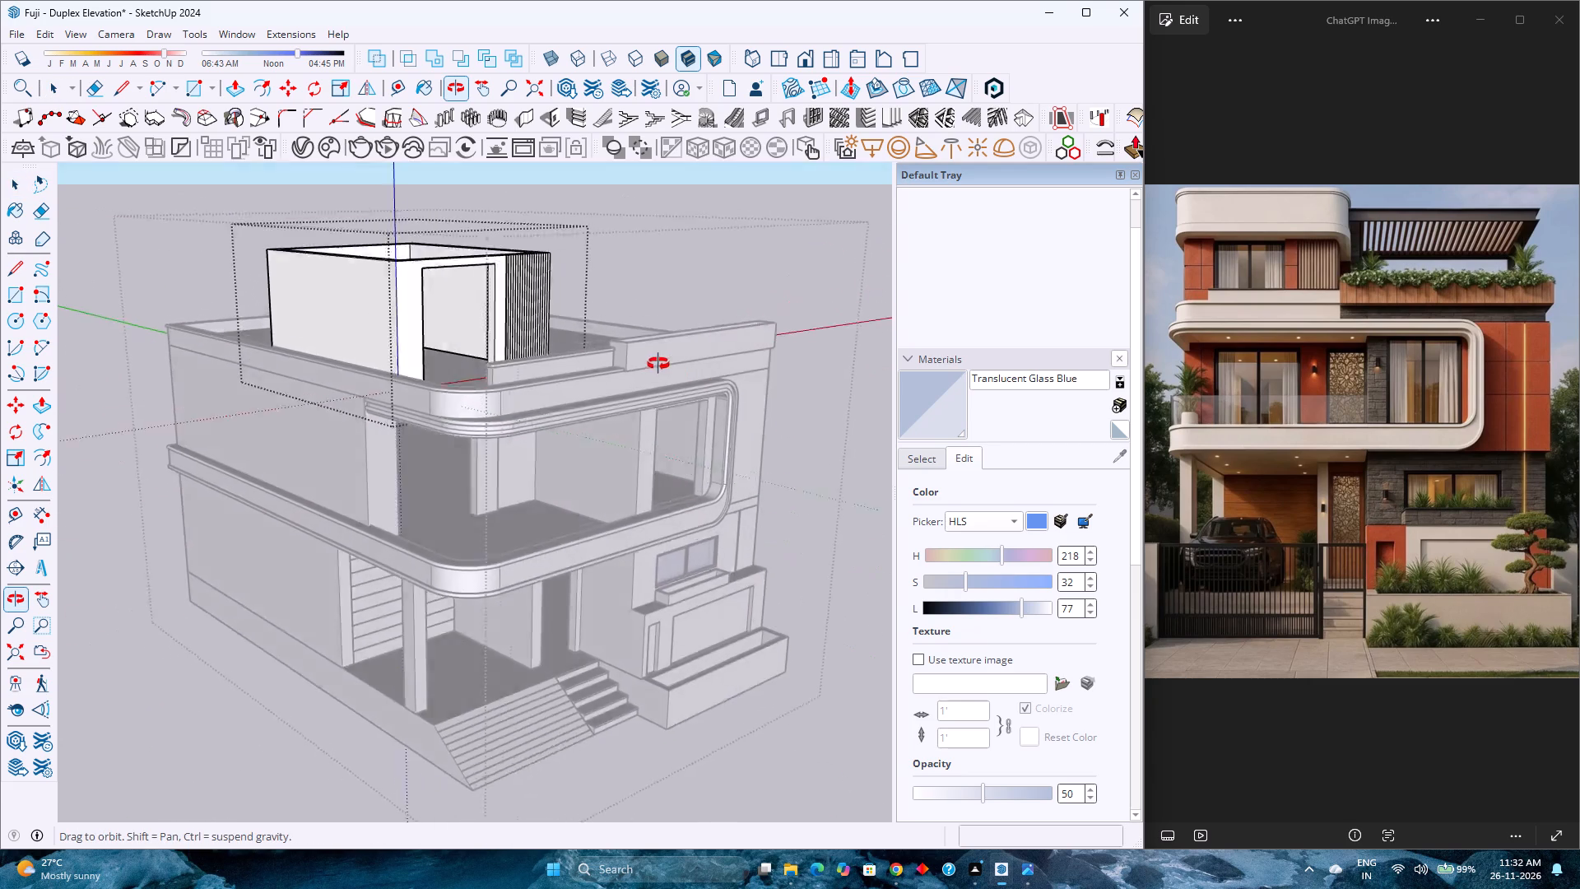
{"action": "middle_click_drag", "start_coordinate": [658, 364], "coordinate": [465, 255]}
{"action": "scroll", "coordinate": [340, 294], "scroll_direction": "up", "scroll_amount": 4}
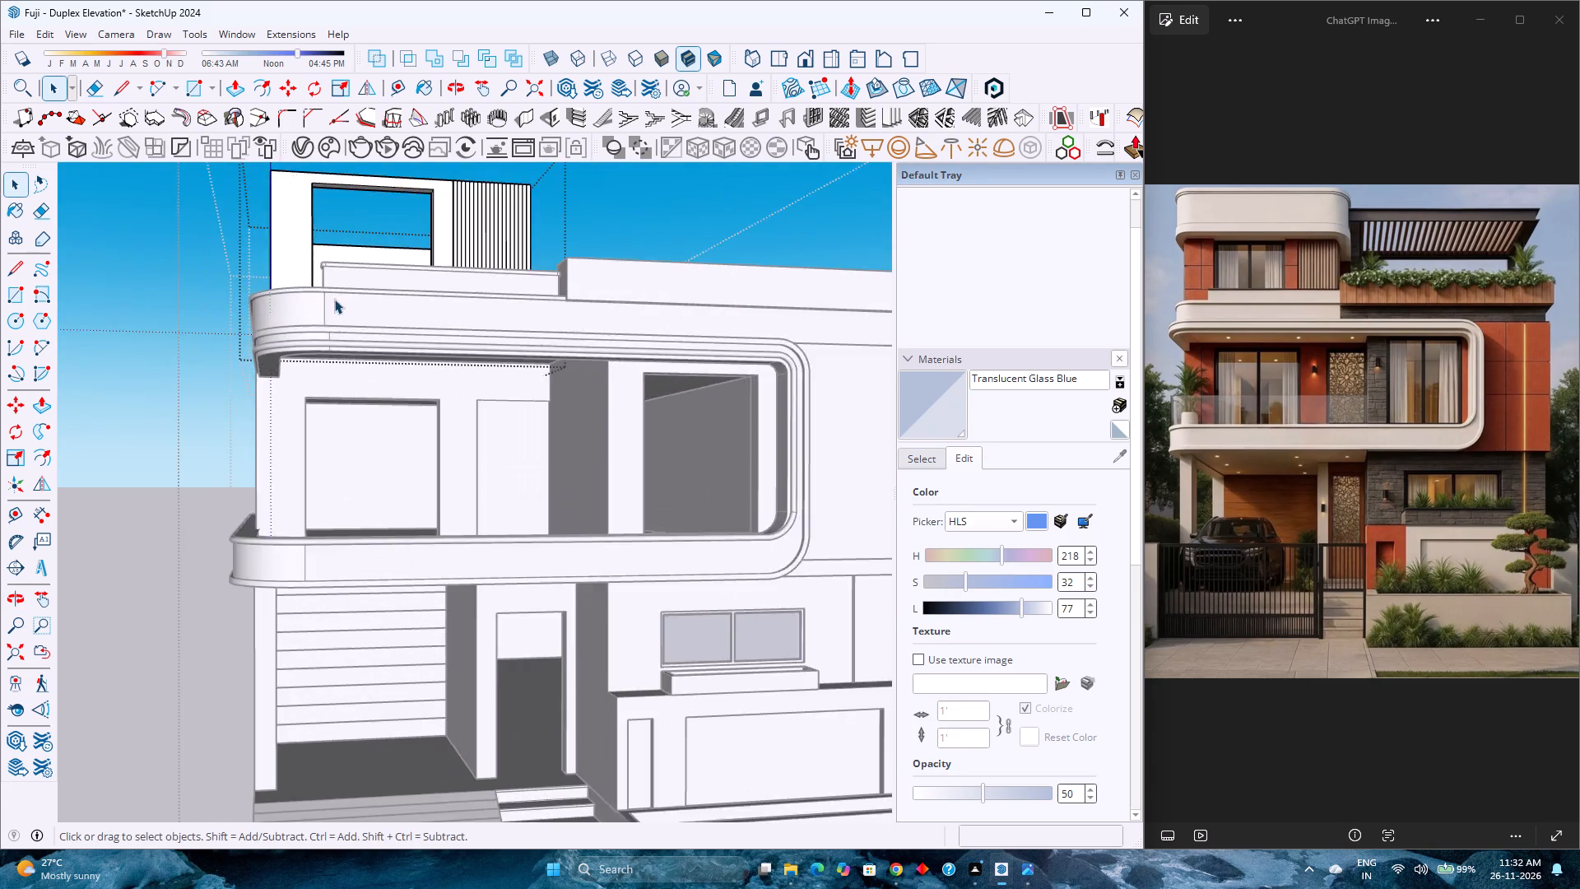
{"action": "scroll", "coordinate": [334, 299], "scroll_direction": "up", "scroll_amount": 7}
{"action": "scroll", "coordinate": [315, 314], "scroll_direction": "down", "scroll_amount": 3}
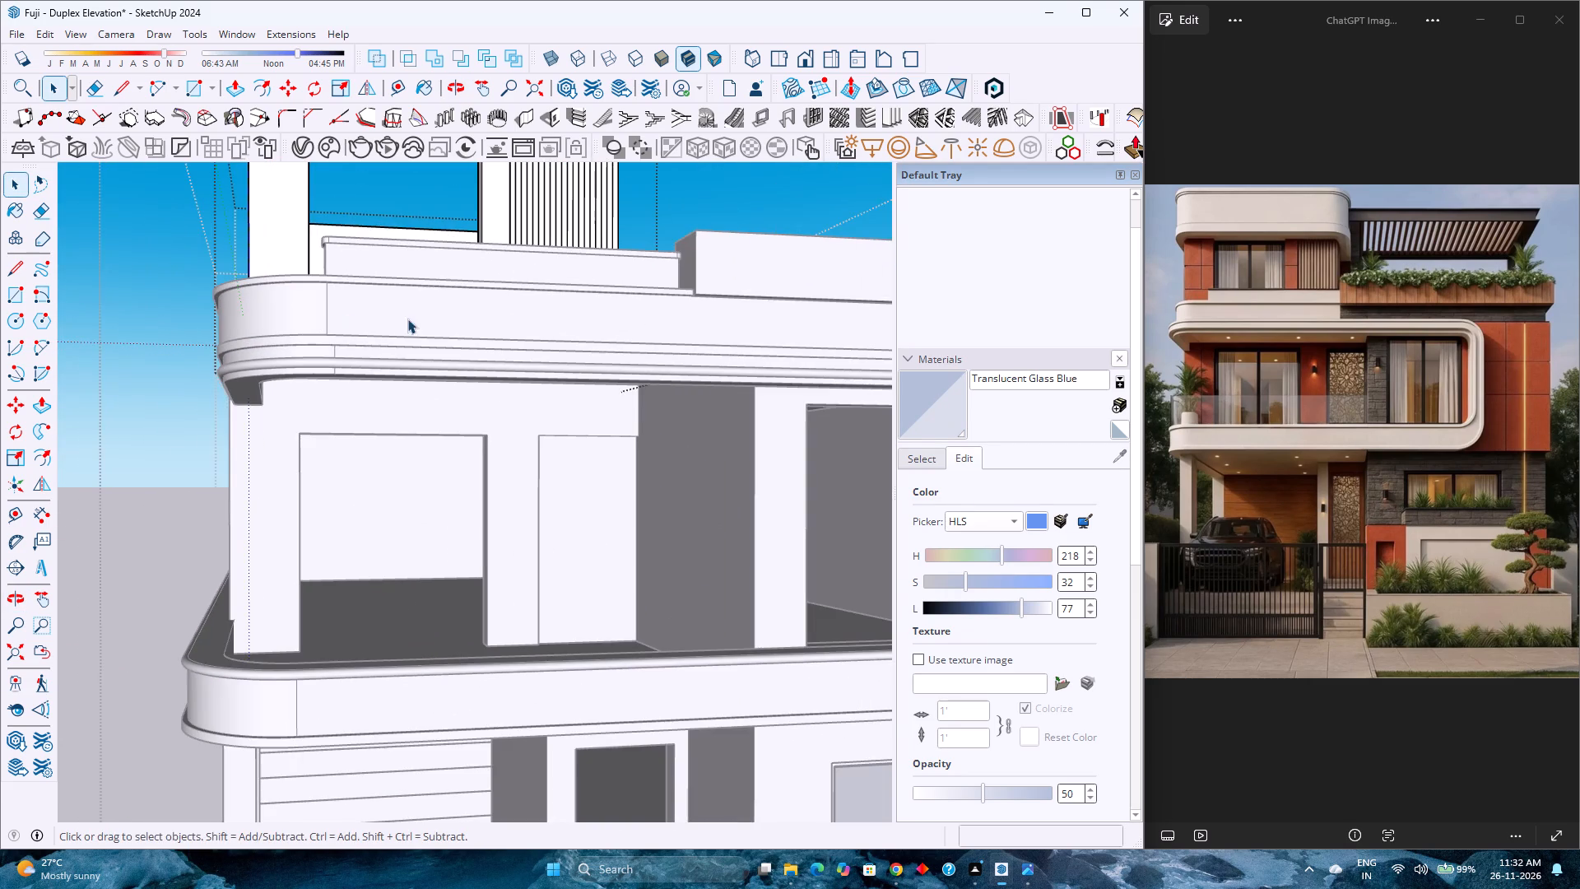
{"action": "middle_click_drag", "start_coordinate": [407, 319], "coordinate": [222, 508]}
{"action": "scroll", "coordinate": [366, 451], "scroll_direction": "down", "scroll_amount": 5}
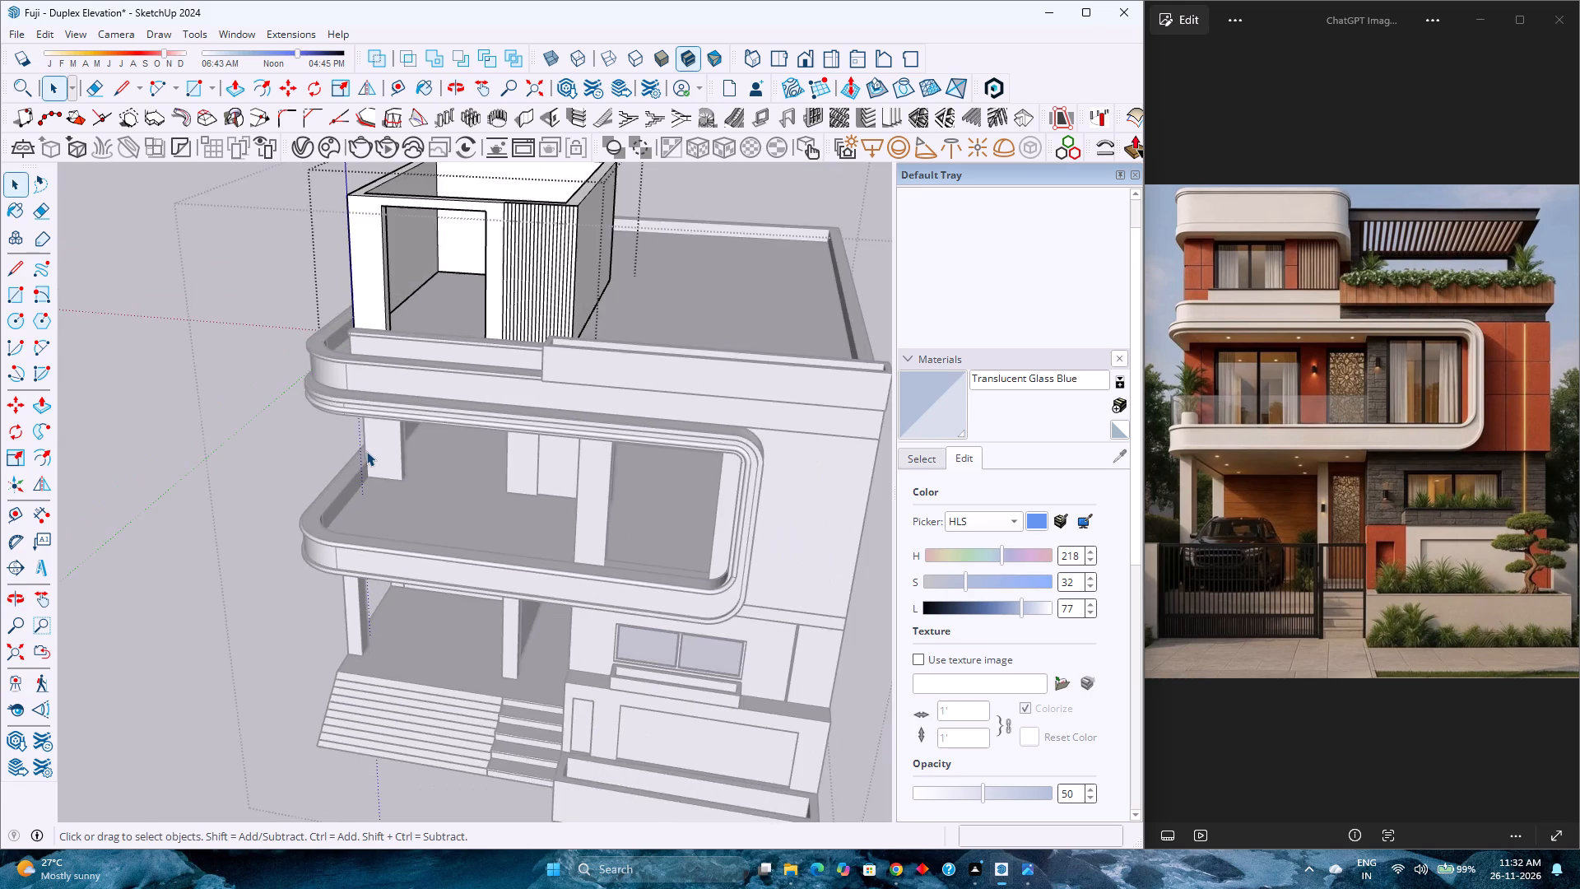
{"action": "scroll", "coordinate": [366, 451], "scroll_direction": "down", "scroll_amount": 4}
{"action": "scroll", "coordinate": [467, 417], "scroll_direction": "up", "scroll_amount": 7}
{"action": "middle_click_drag", "start_coordinate": [469, 415], "coordinate": [305, 439]}
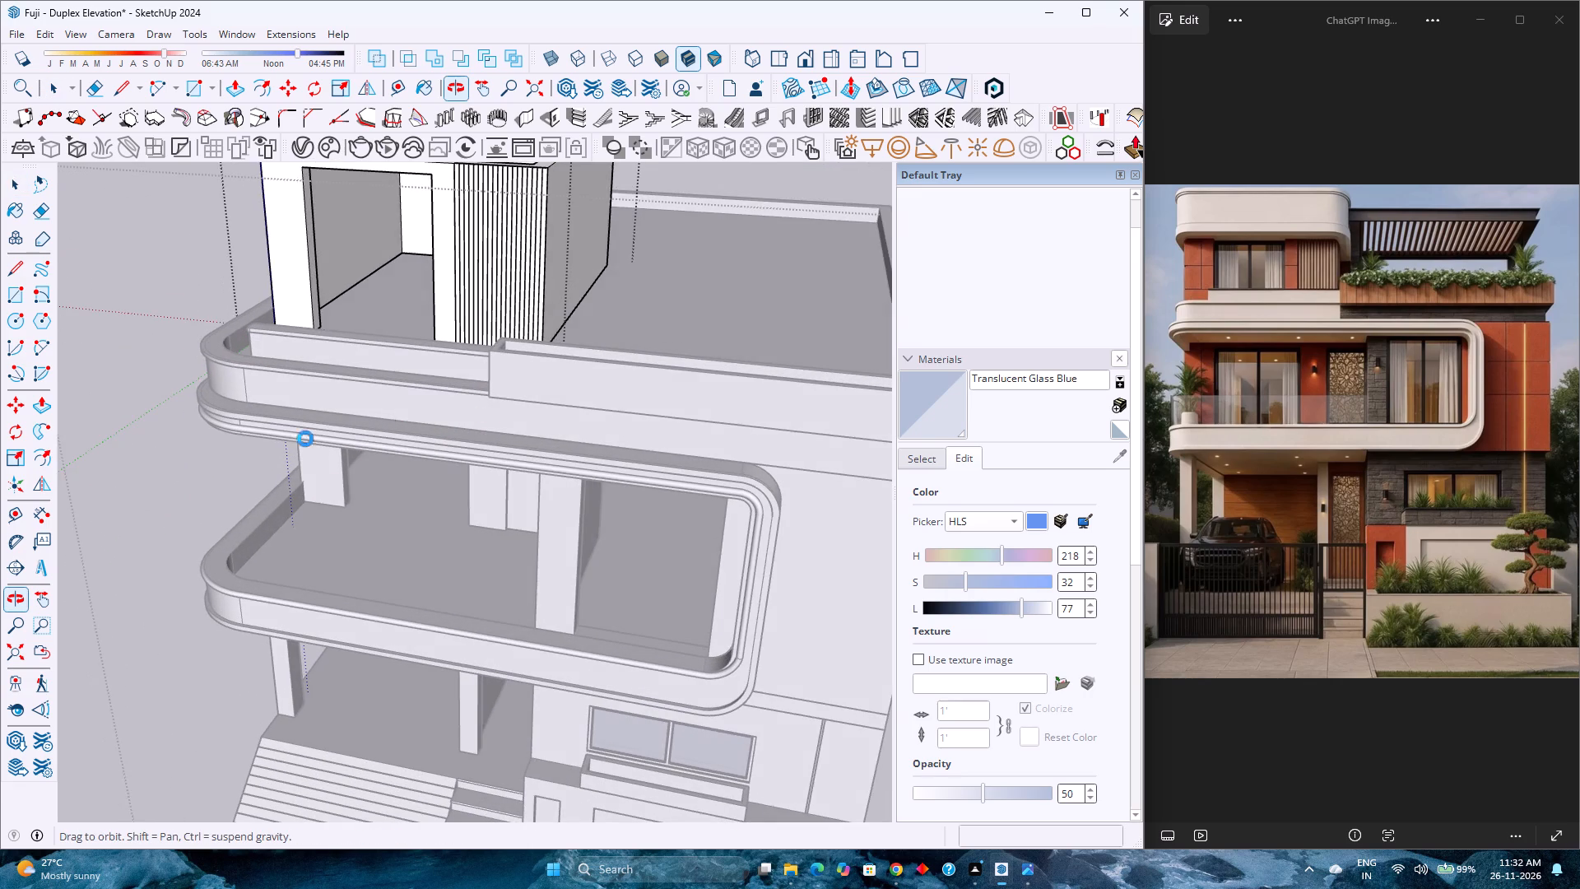
{"action": "middle_click_drag", "start_coordinate": [305, 439], "coordinate": [204, 444]}
{"action": "scroll", "coordinate": [204, 444], "scroll_direction": "down", "scroll_amount": 10}
{"action": "scroll", "coordinate": [481, 393], "scroll_direction": "down", "scroll_amount": 9}
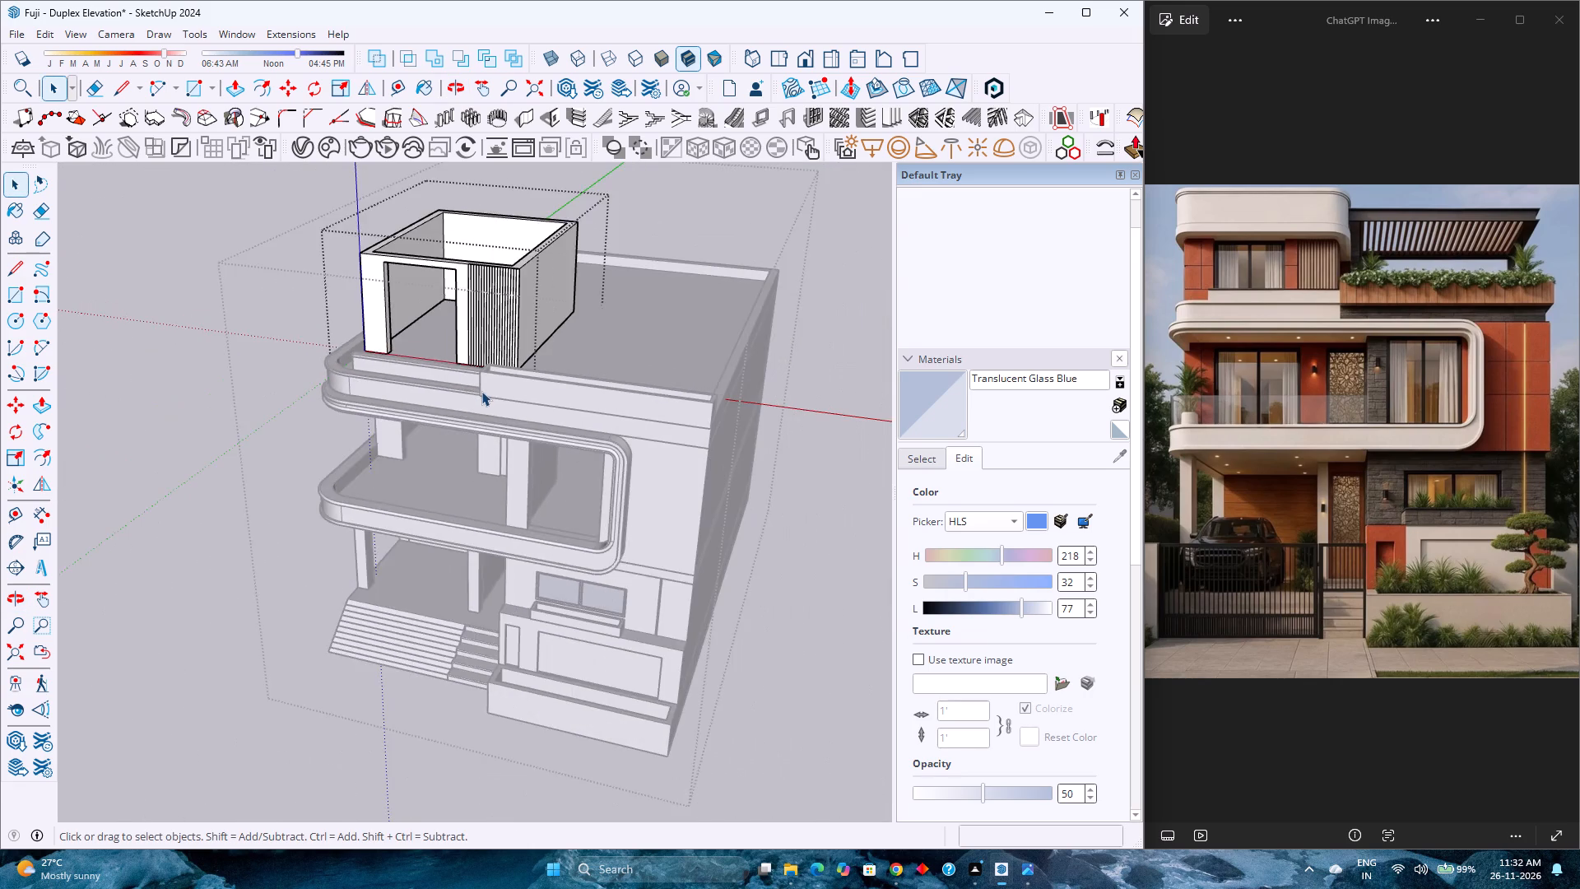
{"action": "scroll", "coordinate": [481, 391], "scroll_direction": "down", "scroll_amount": 8}
{"action": "left_click", "coordinate": [671, 431]}
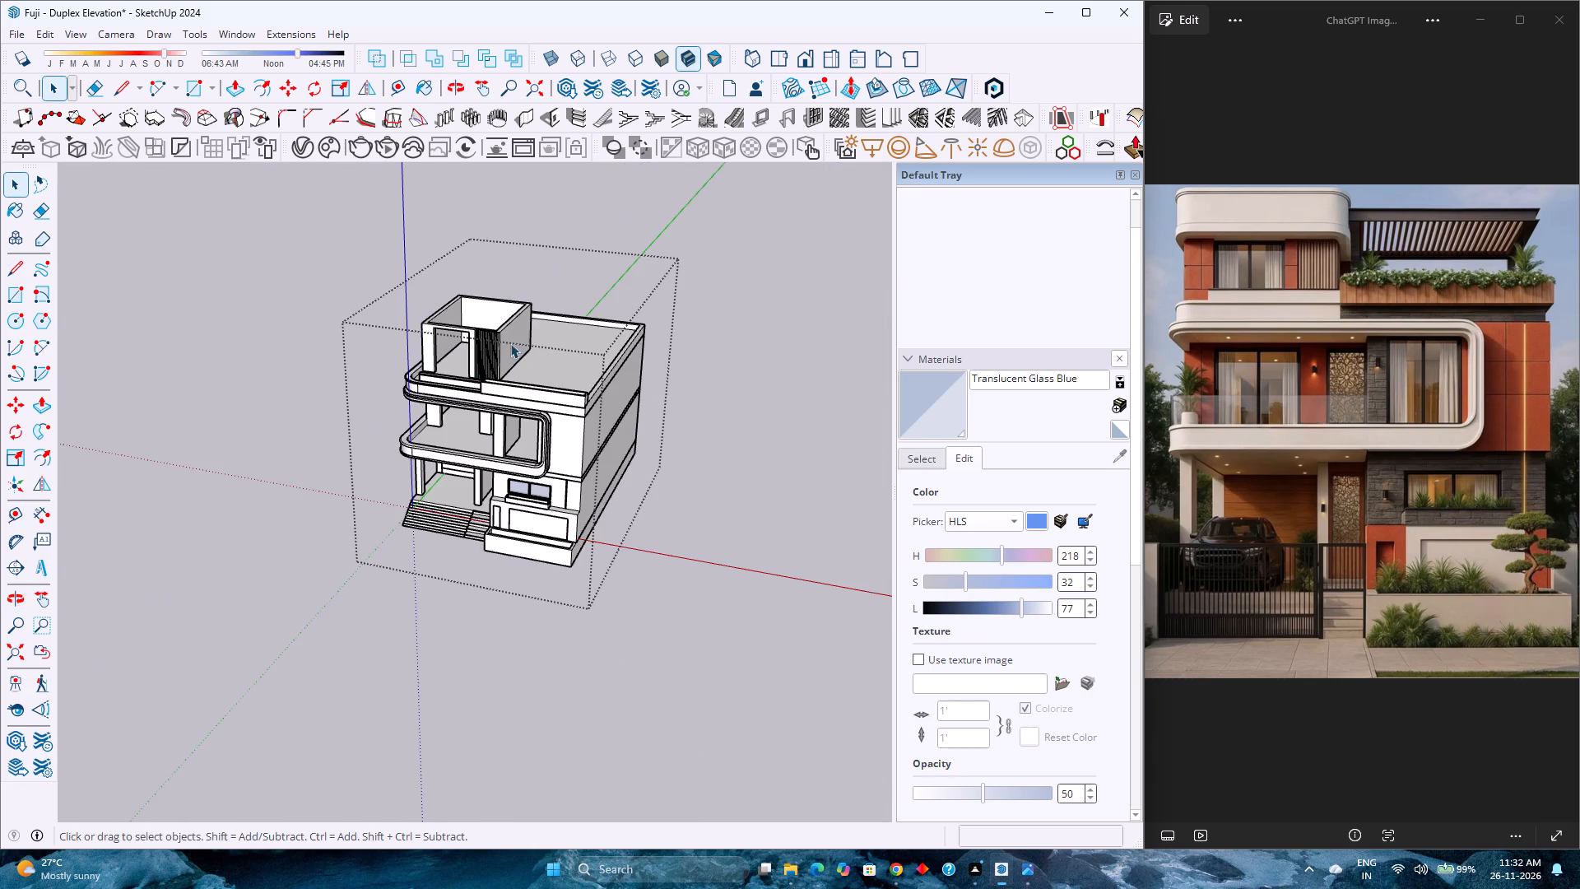
Examine the rooftop room group from above and compare it with the reference image's top floor, exiting the group.
{"action": "scroll", "coordinate": [504, 342], "scroll_direction": "up", "scroll_amount": 8}
{"action": "double_click", "coordinate": [502, 332]}
{"action": "scroll", "coordinate": [502, 332], "scroll_direction": "up", "scroll_amount": 8}
{"action": "middle_click_drag", "start_coordinate": [491, 332], "coordinate": [547, 463]}
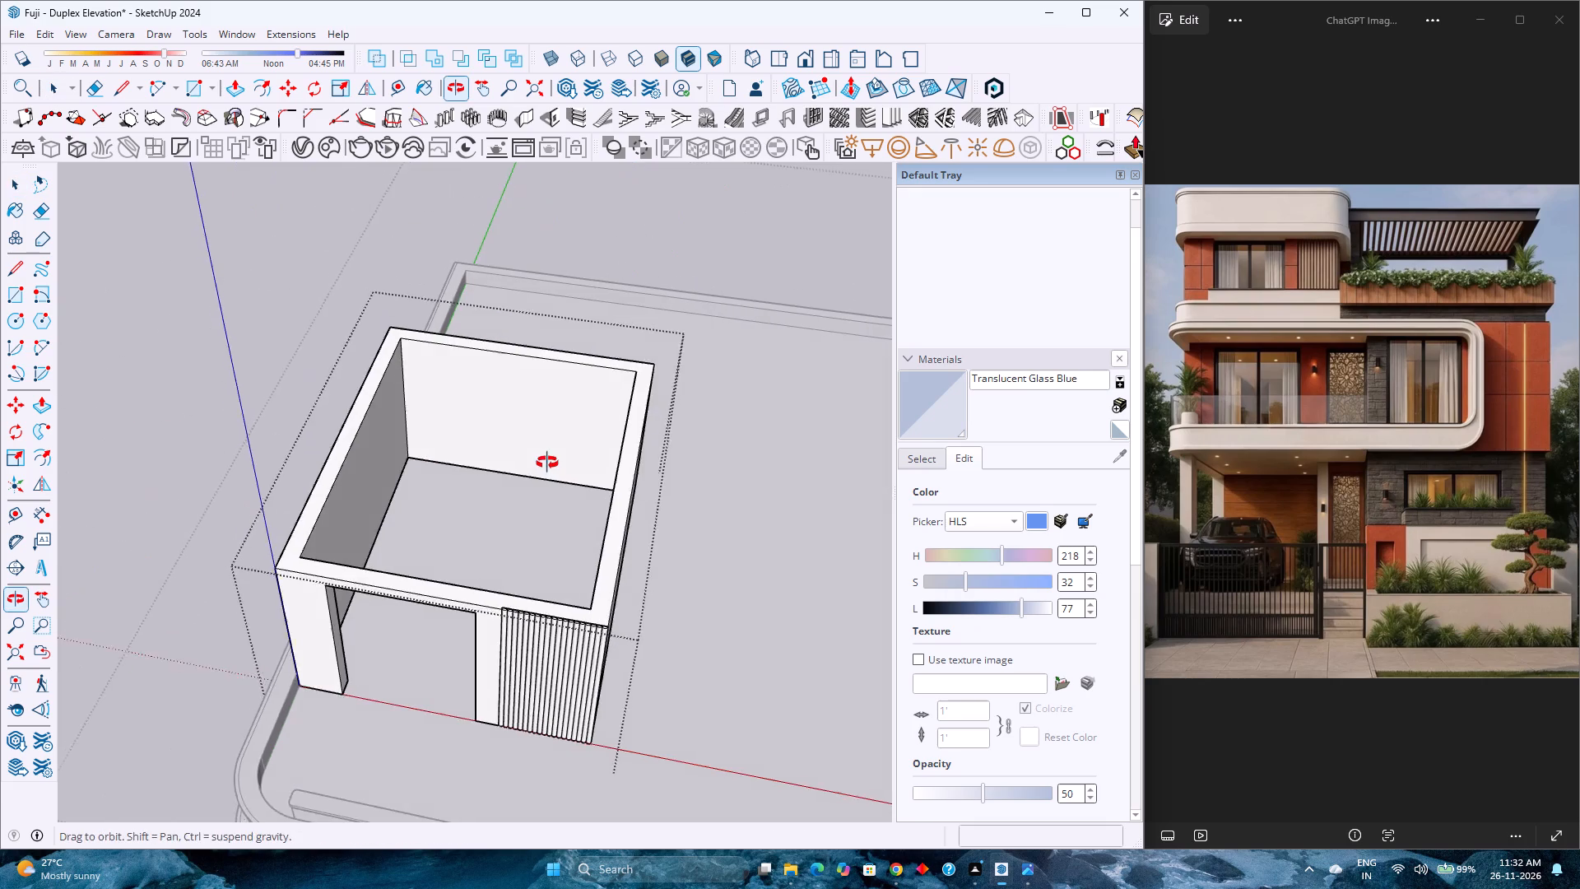
{"action": "middle_click_drag", "start_coordinate": [547, 463], "coordinate": [542, 459]}
{"action": "scroll", "coordinate": [534, 412], "scroll_direction": "down", "scroll_amount": 4}
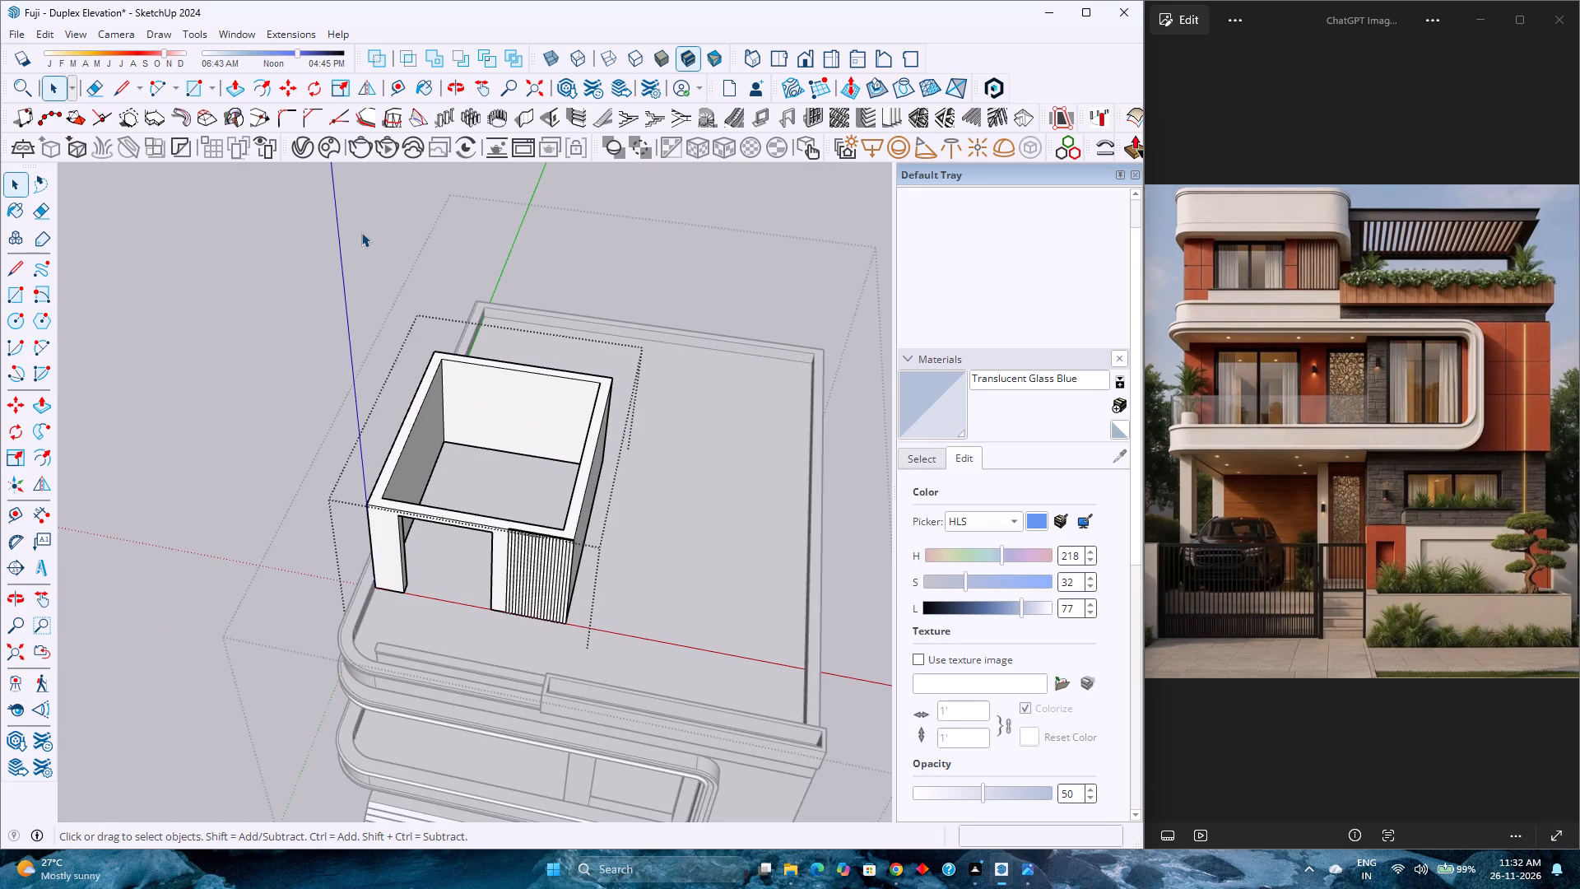
{"action": "scroll", "coordinate": [1245, 283], "scroll_direction": "up", "scroll_amount": 5}
{"action": "scroll", "coordinate": [1204, 212], "scroll_direction": "up", "scroll_amount": 3}
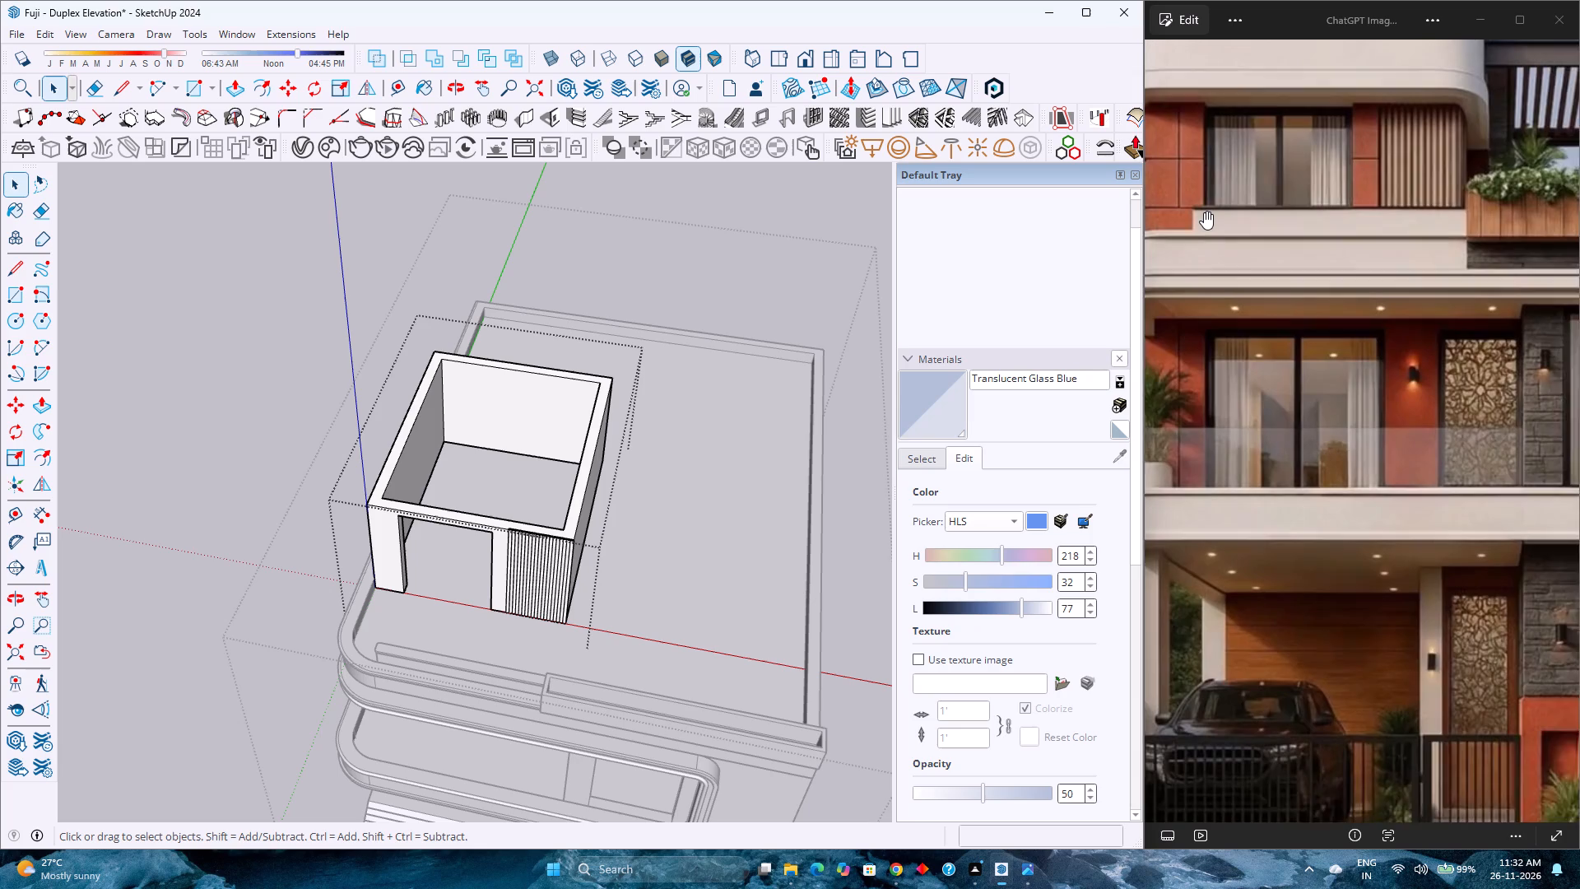
{"action": "scroll", "coordinate": [1204, 212], "scroll_direction": "up", "scroll_amount": 2}
{"action": "middle_click_drag", "start_coordinate": [1204, 212], "coordinate": [1306, 326]}
{"action": "scroll", "coordinate": [1303, 326], "scroll_direction": "down", "scroll_amount": 5}
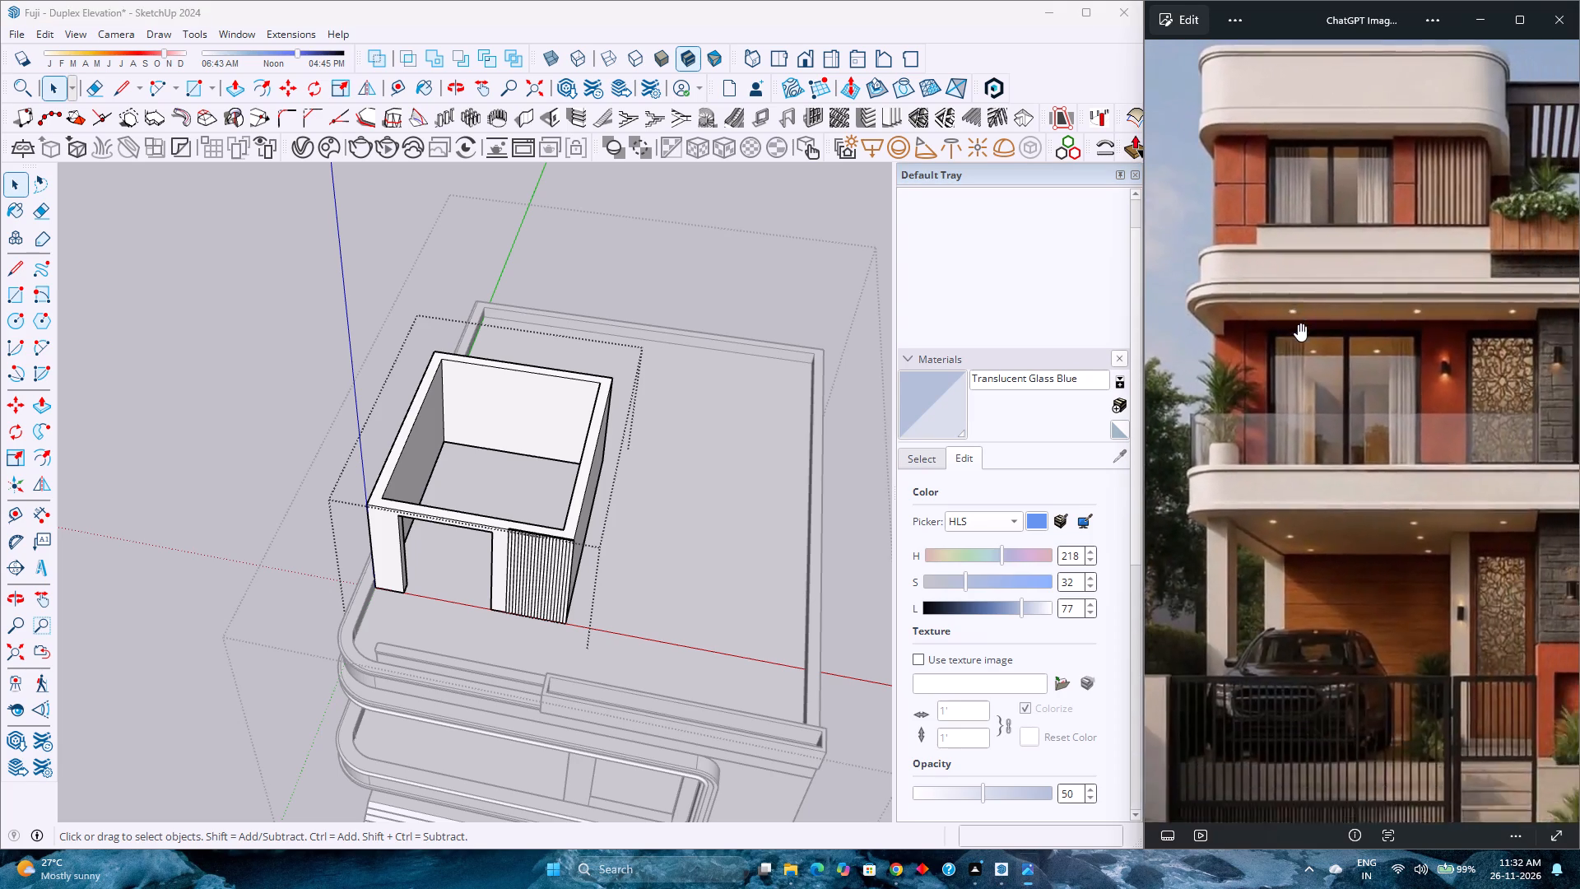
{"action": "scroll", "coordinate": [1298, 323], "scroll_direction": "down", "scroll_amount": 10}
{"action": "scroll", "coordinate": [662, 401], "scroll_direction": "down", "scroll_amount": 2}
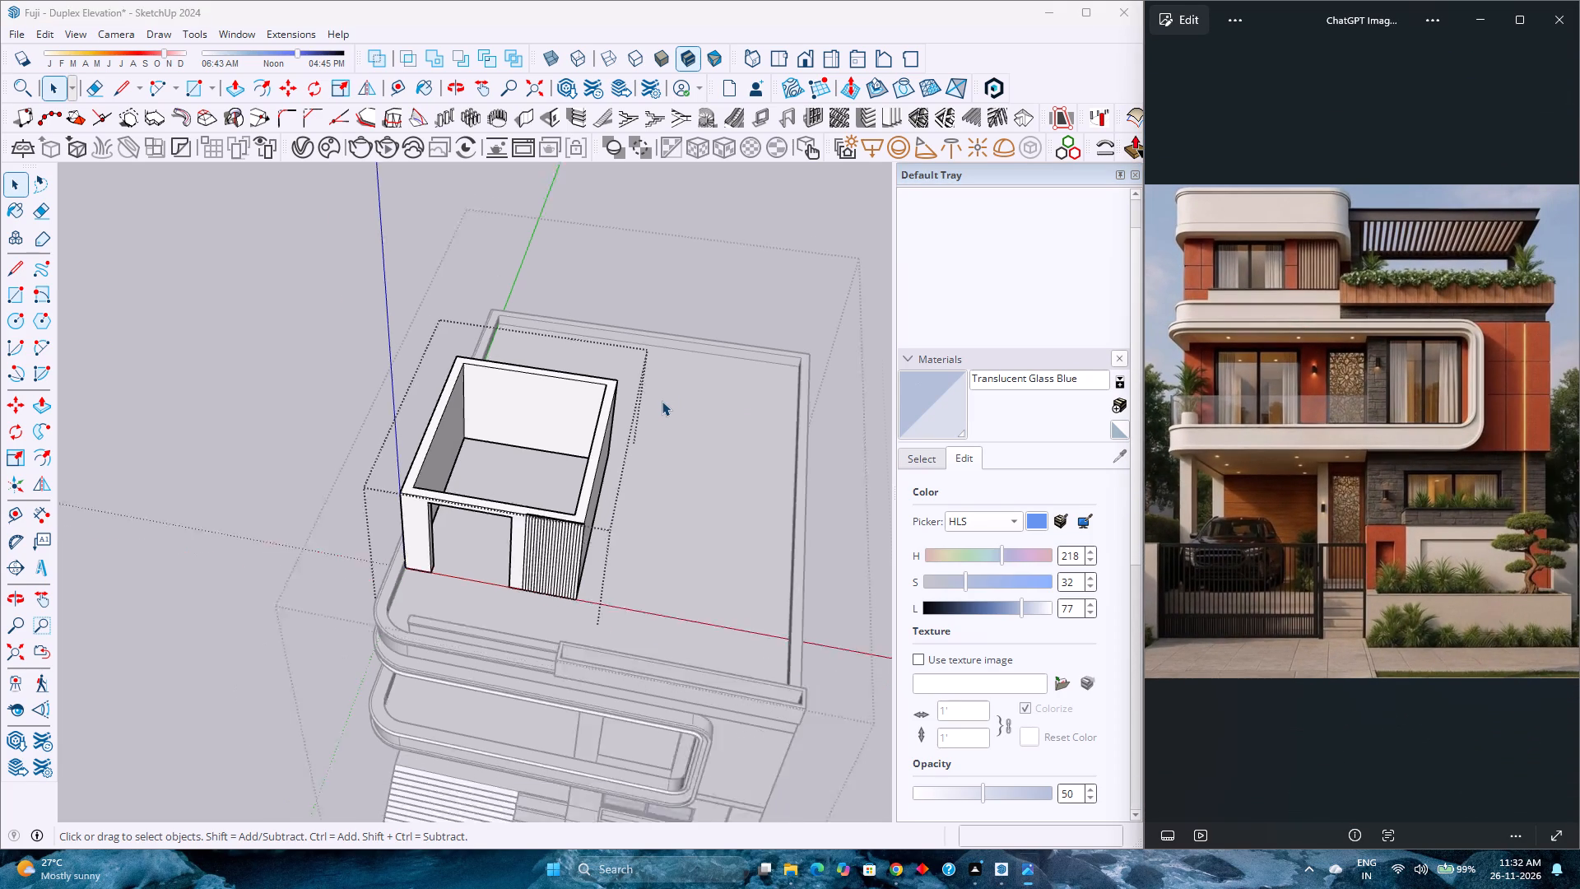
{"action": "scroll", "coordinate": [662, 401], "scroll_direction": "down", "scroll_amount": 1}
{"action": "scroll", "coordinate": [617, 459], "scroll_direction": "down", "scroll_amount": 1}
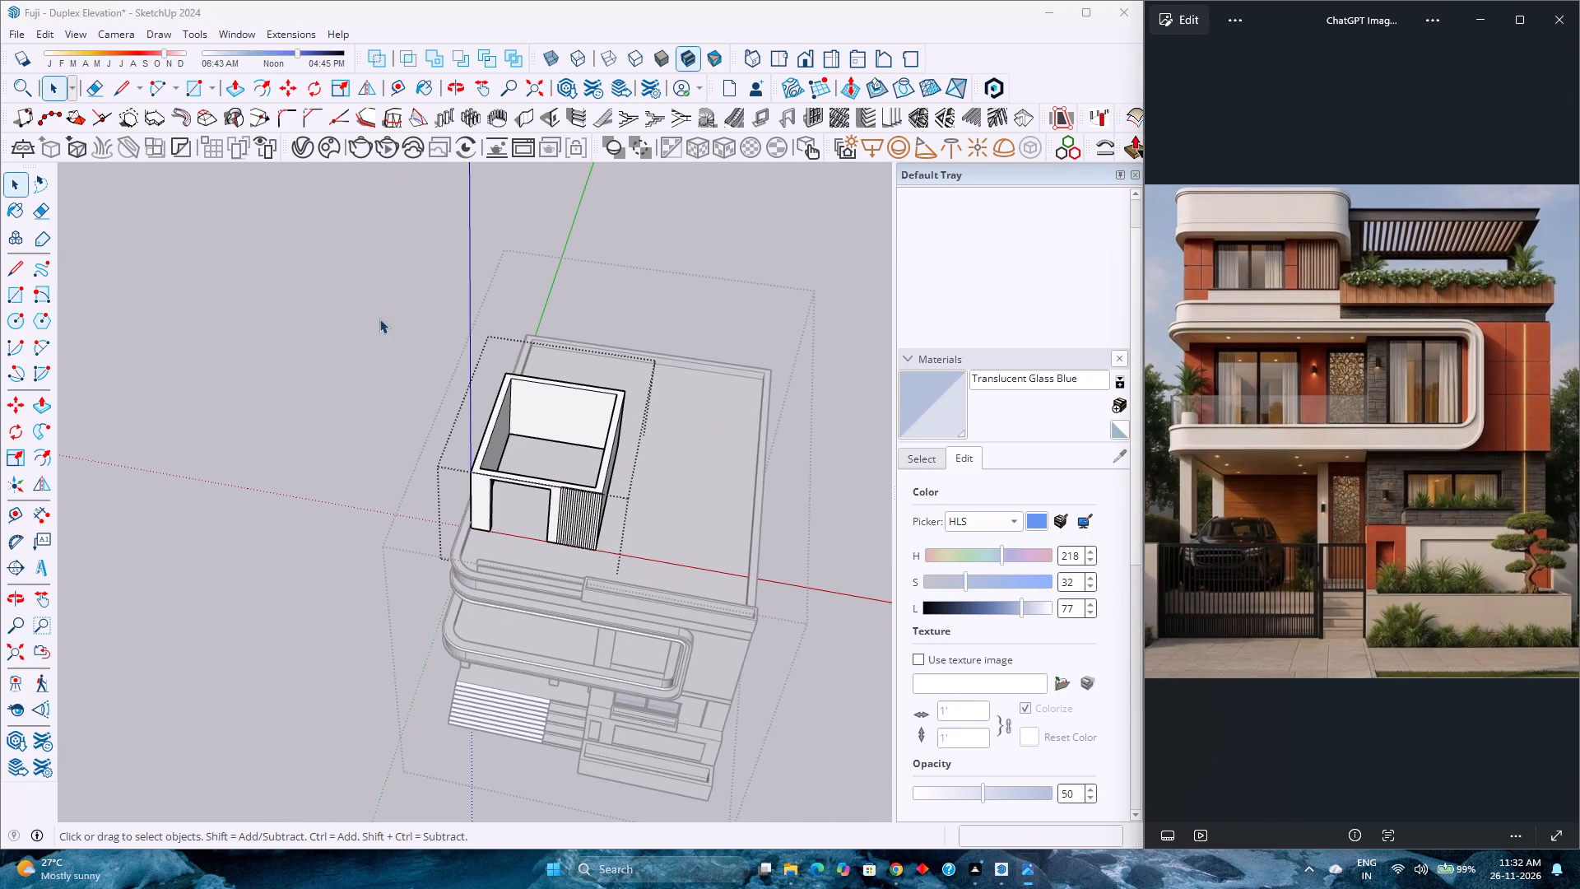
{"action": "left_click", "coordinate": [644, 552]}
Draw a 15' 11" by 13' rectangle across the top of the rooftop room's walls, from outer corner to outer corner.
{"action": "scroll", "coordinate": [535, 442], "scroll_direction": "up", "scroll_amount": 2}
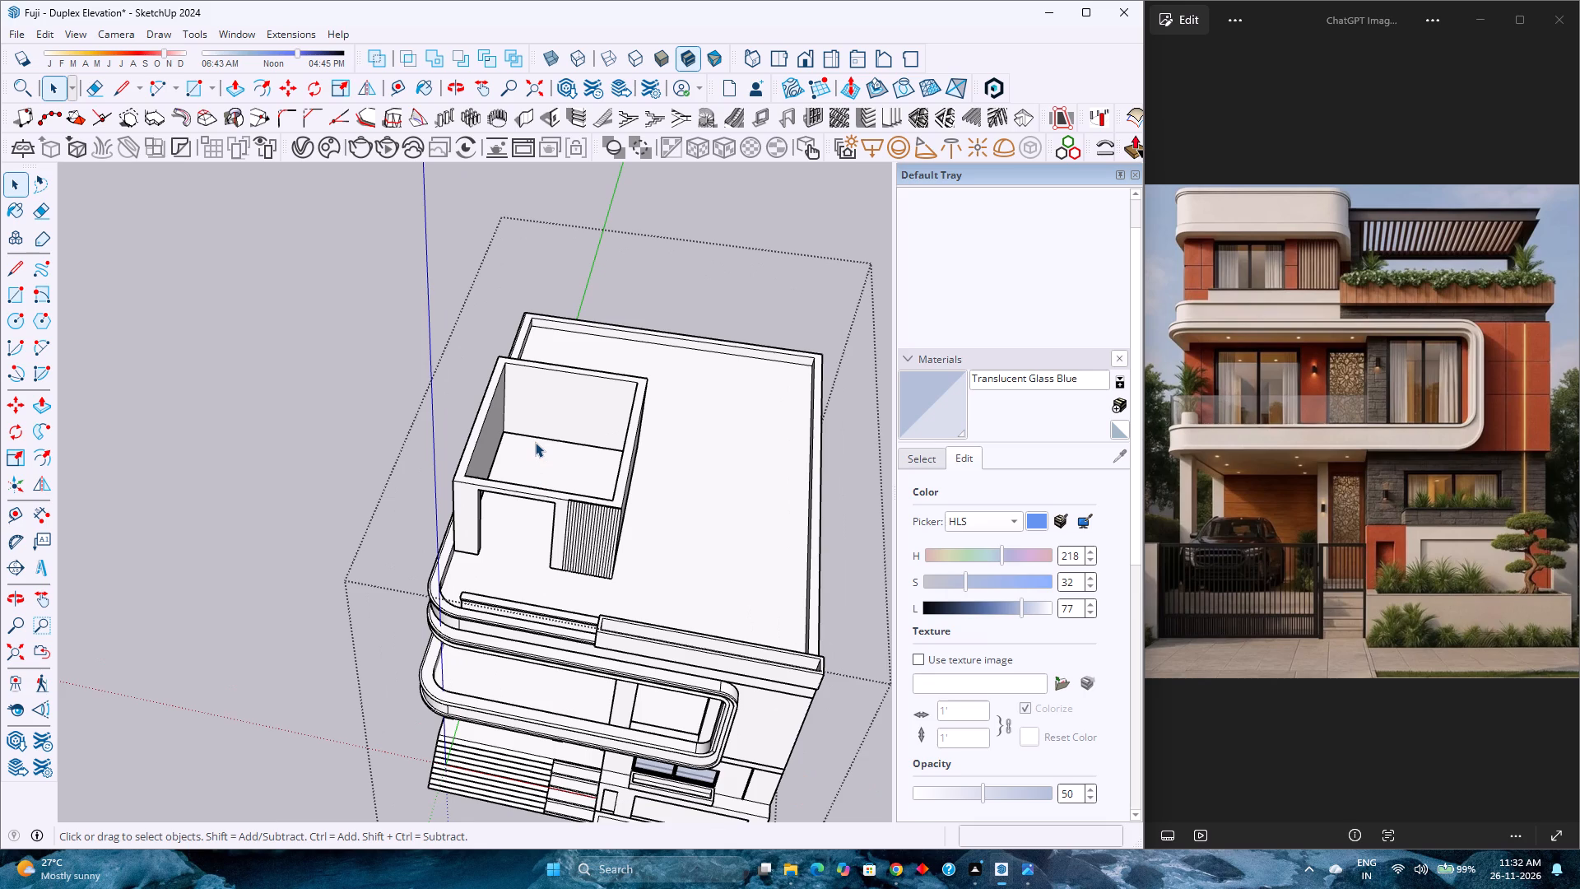
{"action": "left_click", "coordinate": [188, 92]}
{"action": "scroll", "coordinate": [500, 356], "scroll_direction": "up", "scroll_amount": 5}
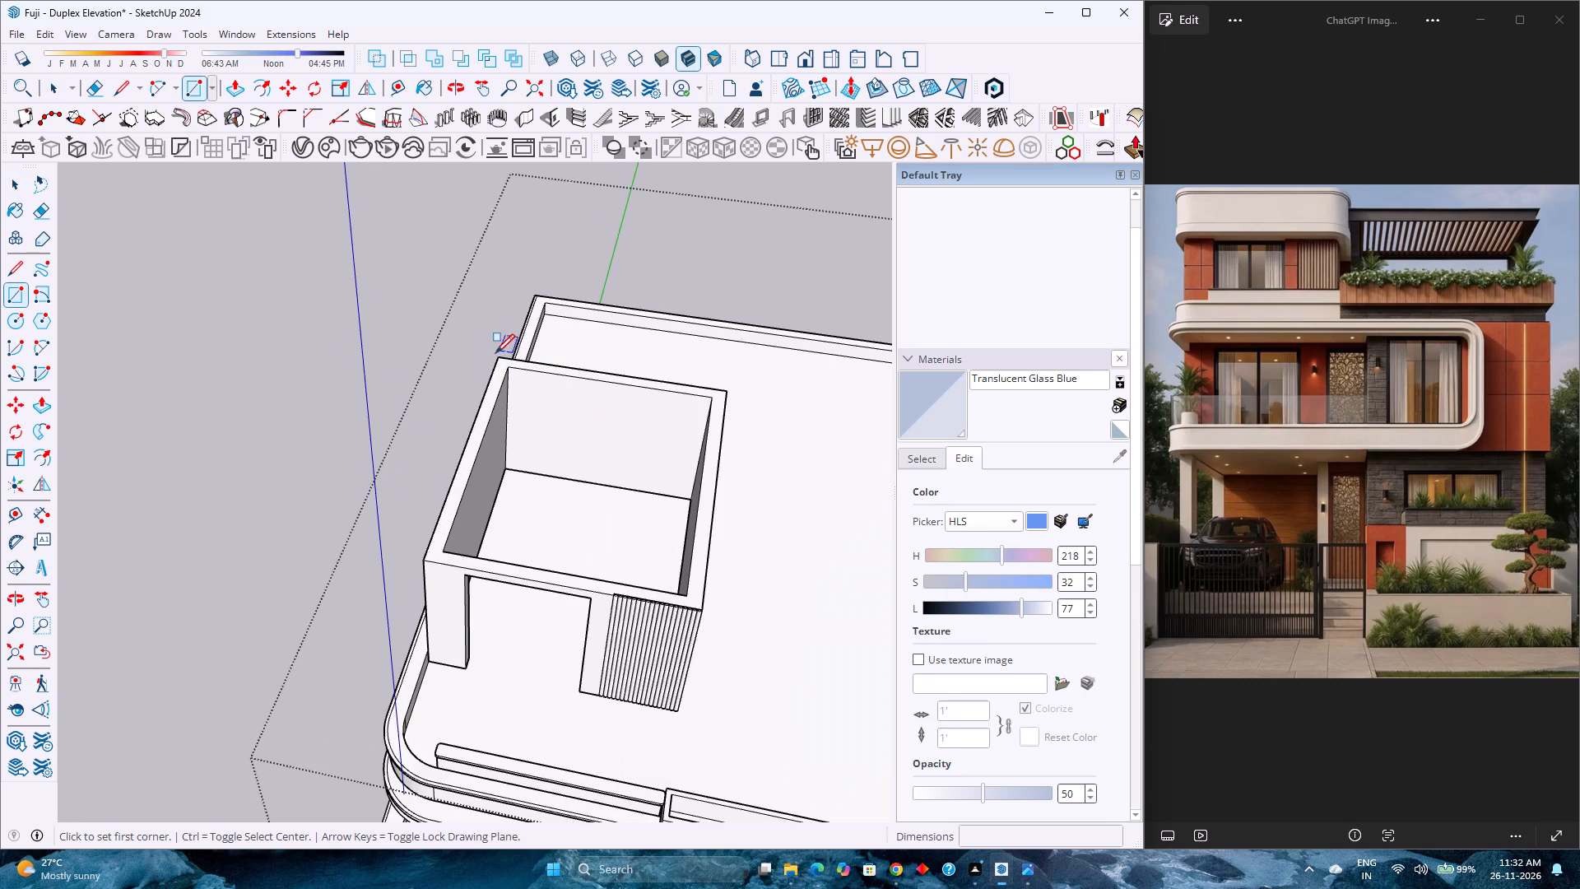
{"action": "left_click", "coordinate": [495, 355]}
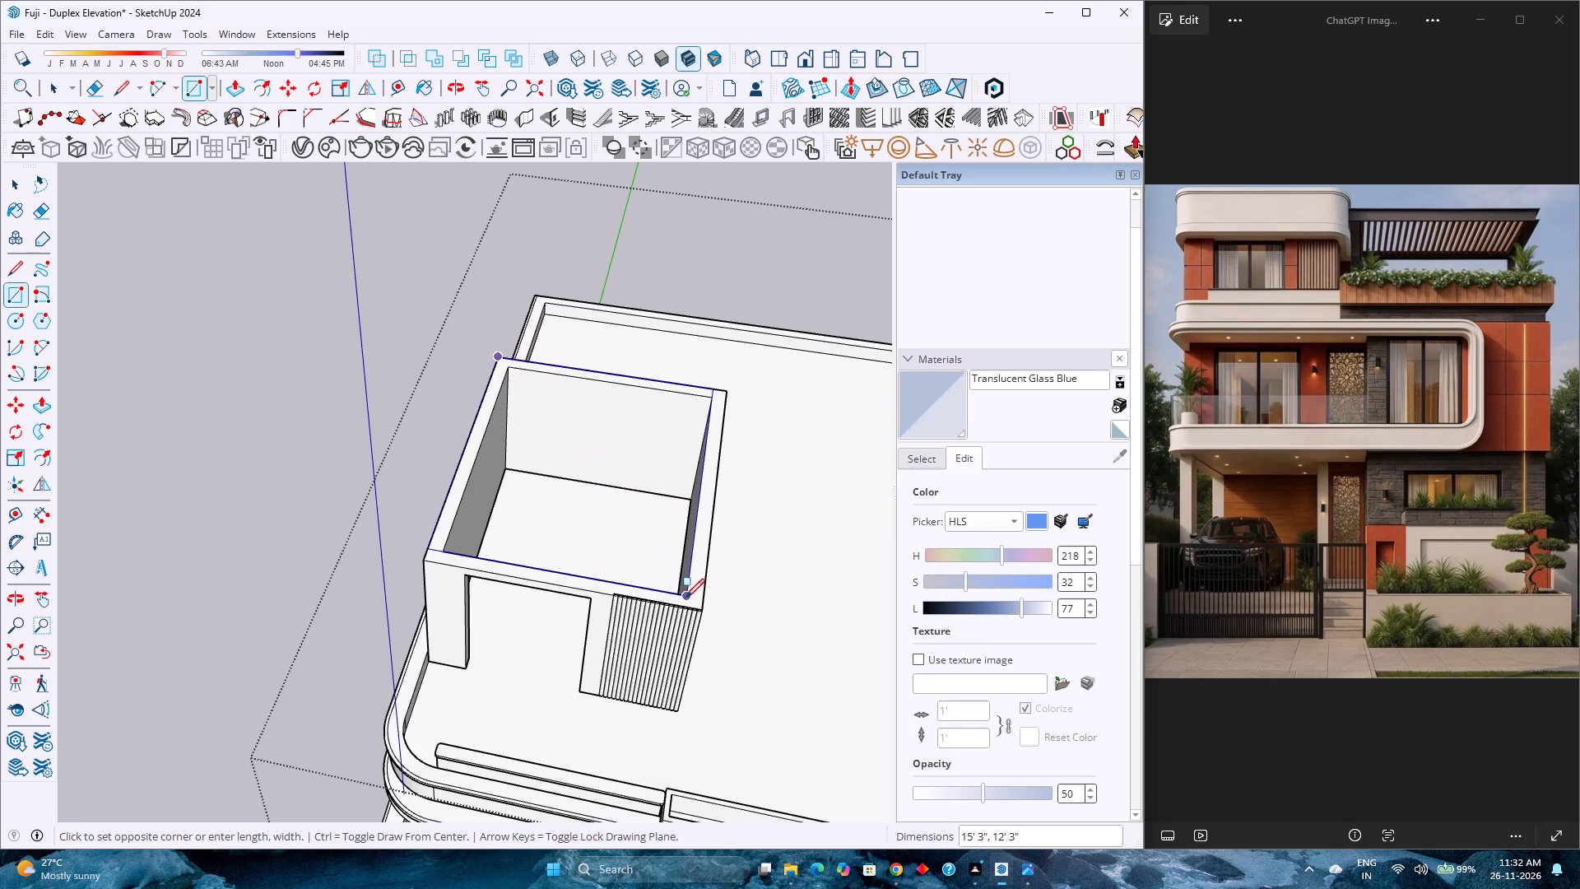
{"action": "left_click", "coordinate": [704, 603]}
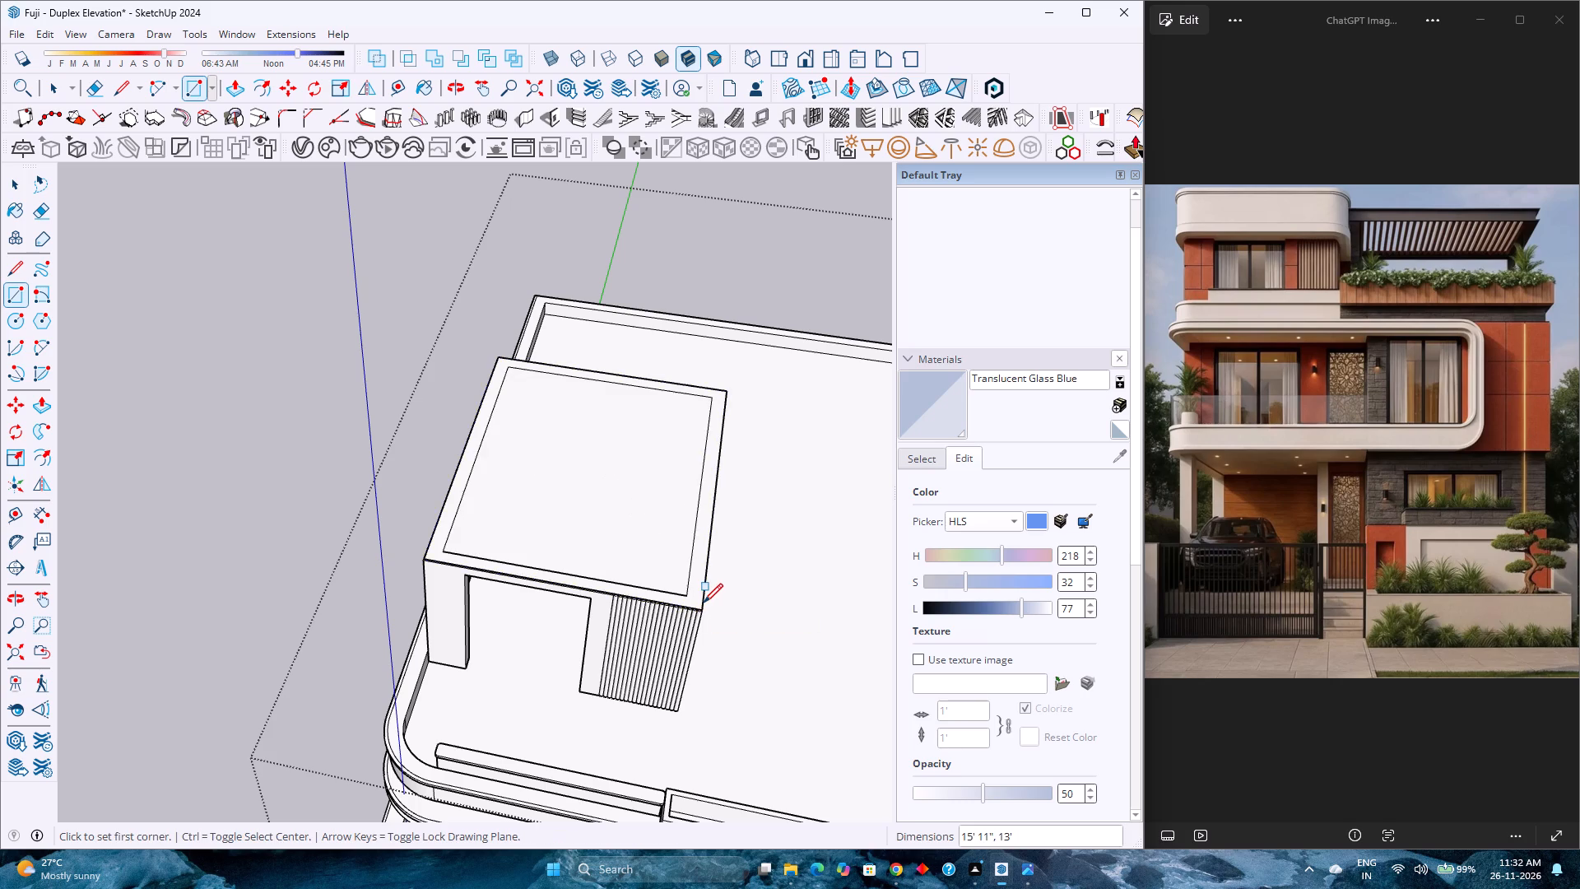
Make the new roof rectangle and its edges a group.
{"action": "scroll", "coordinate": [704, 603], "scroll_direction": "up", "scroll_amount": 20}
{"action": "scroll", "coordinate": [704, 603], "scroll_direction": "up", "scroll_amount": 6}
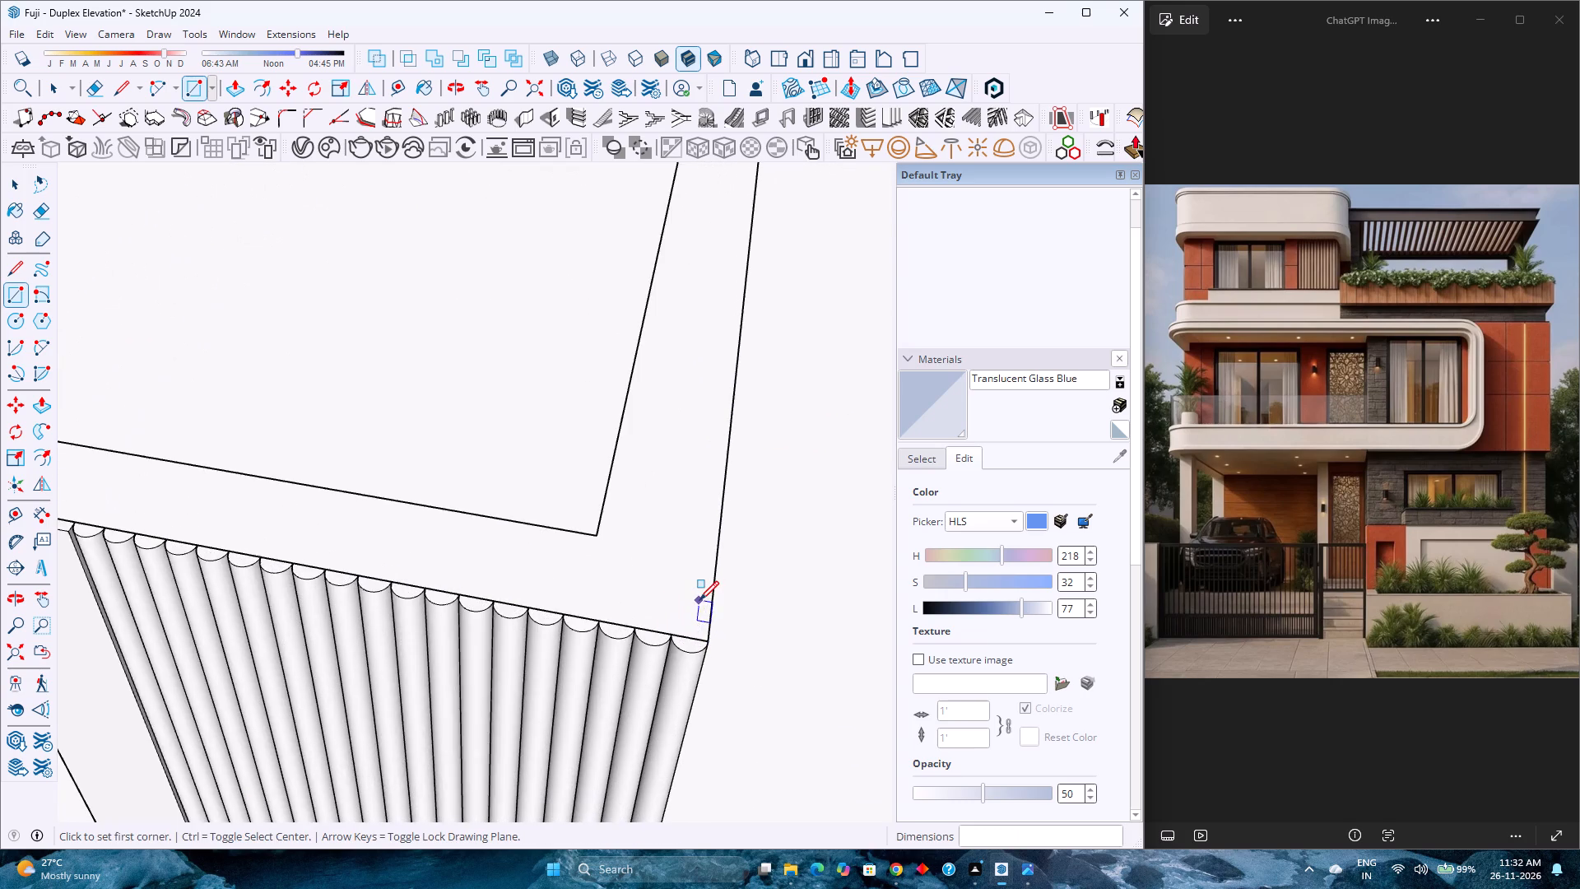
{"action": "scroll", "coordinate": [699, 600], "scroll_direction": "up", "scroll_amount": 2}
{"action": "key", "text": "space"}
{"action": "triple_click", "coordinate": [681, 569]}
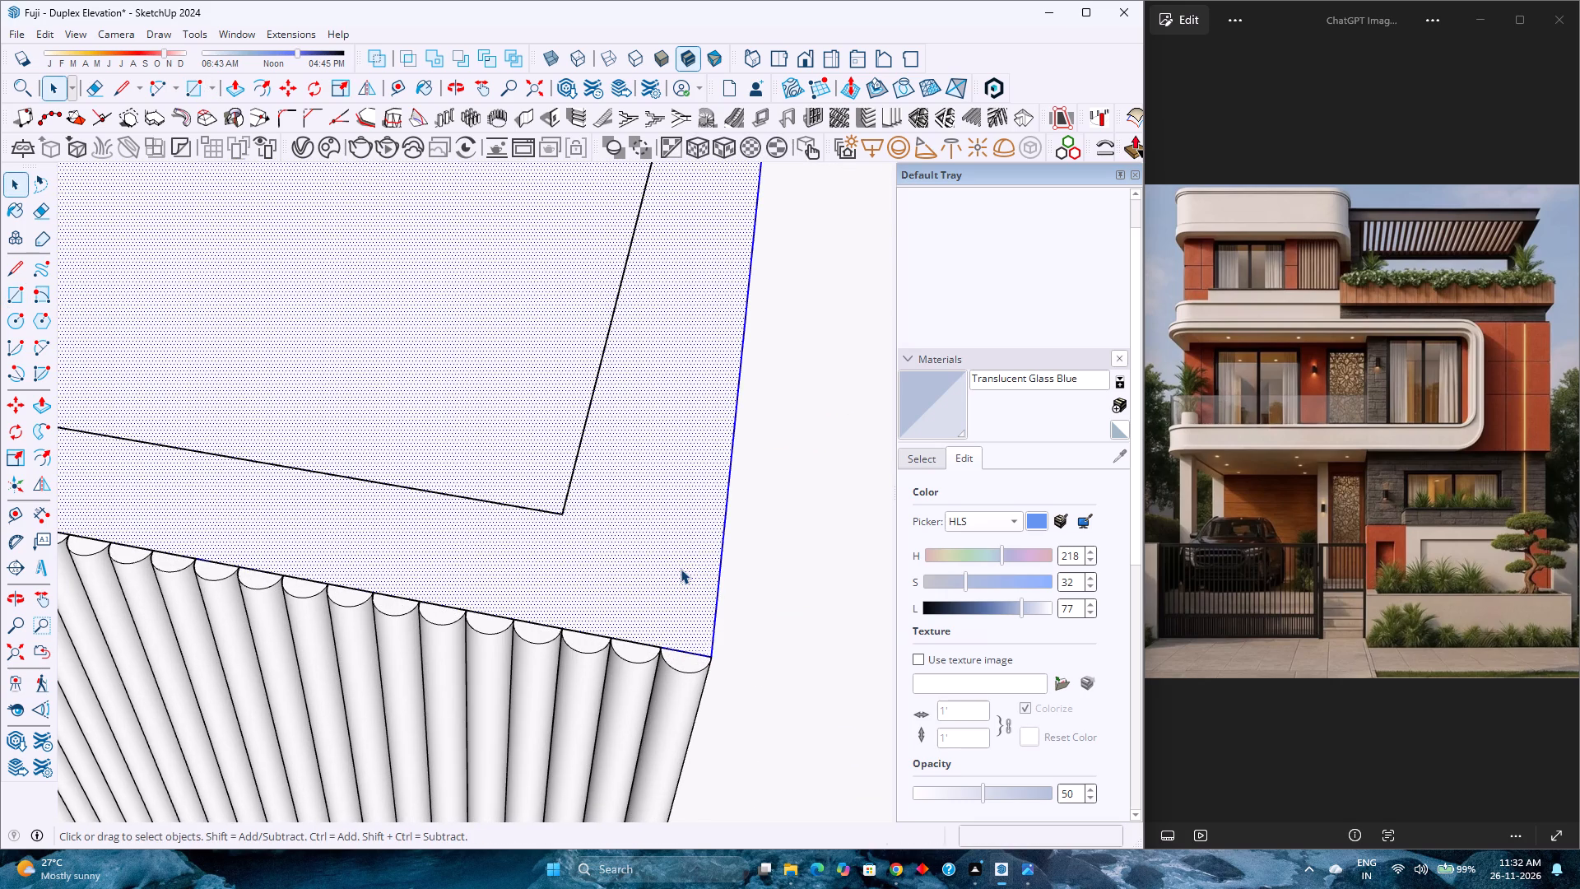
{"action": "right_click", "coordinate": [681, 569]}
{"action": "left_click", "coordinate": [756, 254]}
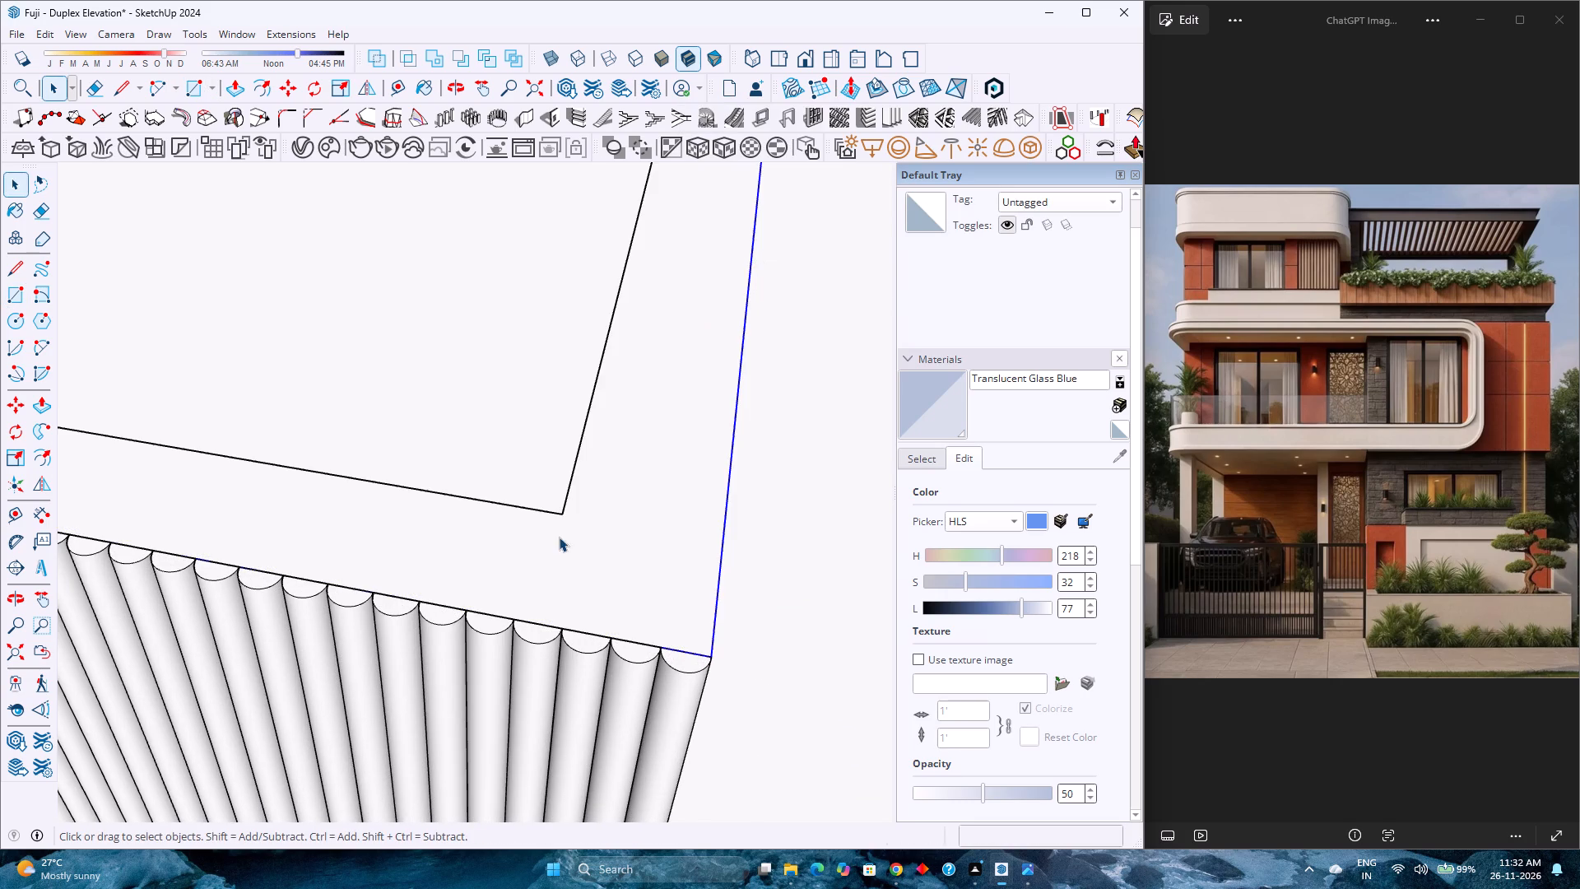
Open the roof rectangle group for editing and offset its outline outward by 1'.
{"action": "scroll", "coordinate": [595, 536], "scroll_direction": "down", "scroll_amount": 12}
{"action": "scroll", "coordinate": [596, 536], "scroll_direction": "up", "scroll_amount": 1}
{"action": "scroll", "coordinate": [596, 529], "scroll_direction": "down", "scroll_amount": 10}
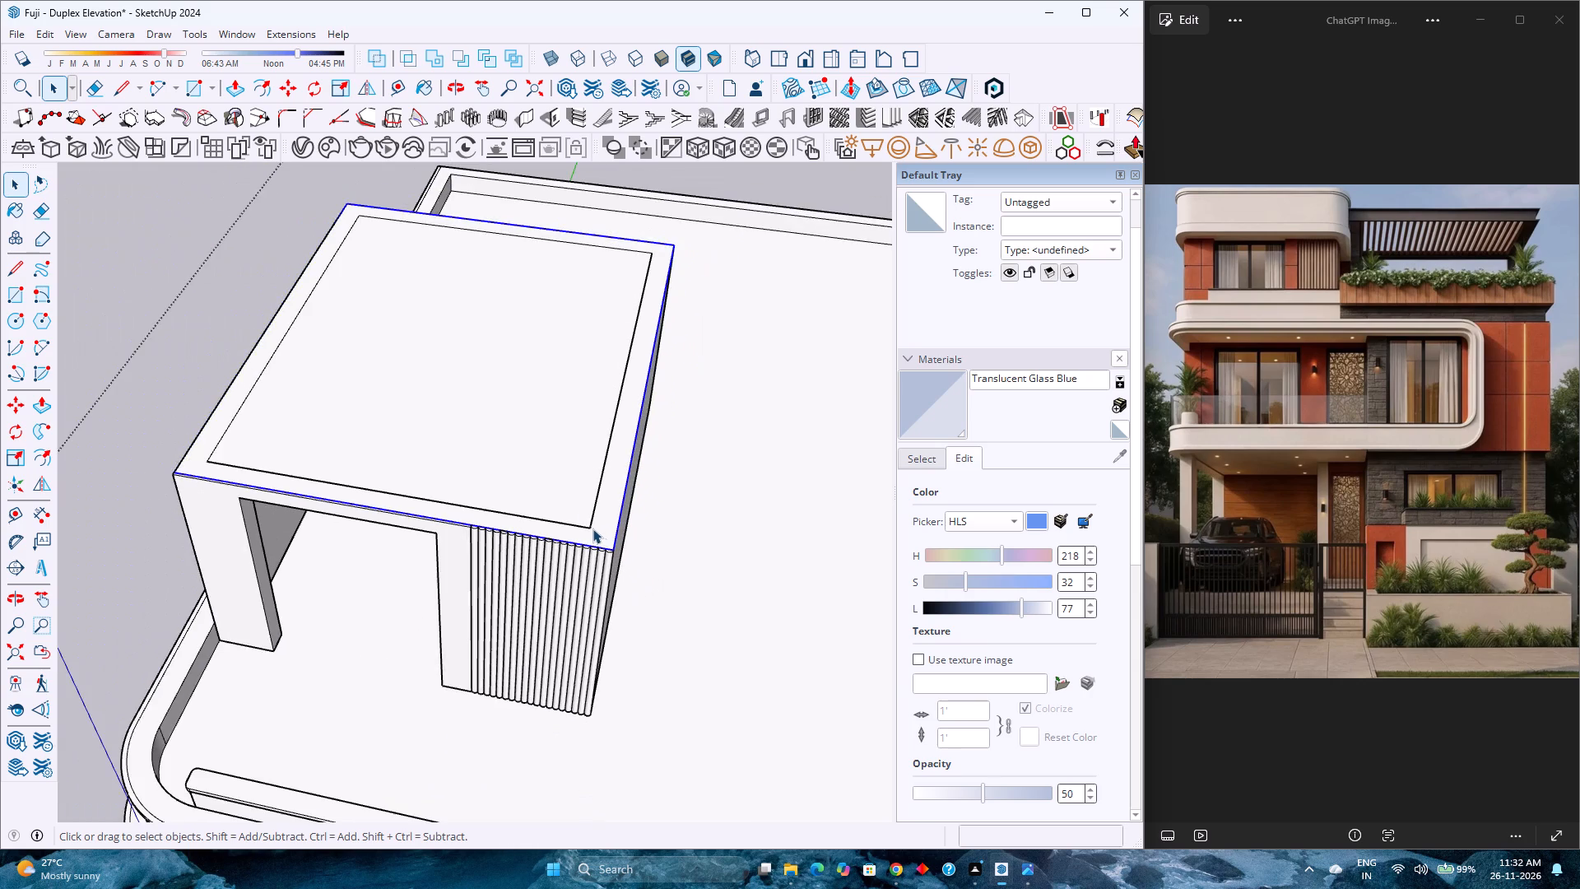
{"action": "double_click", "coordinate": [568, 495]}
{"action": "scroll", "coordinate": [568, 495], "scroll_direction": "up", "scroll_amount": 3}
{"action": "scroll", "coordinate": [580, 510], "scroll_direction": "down", "scroll_amount": 4}
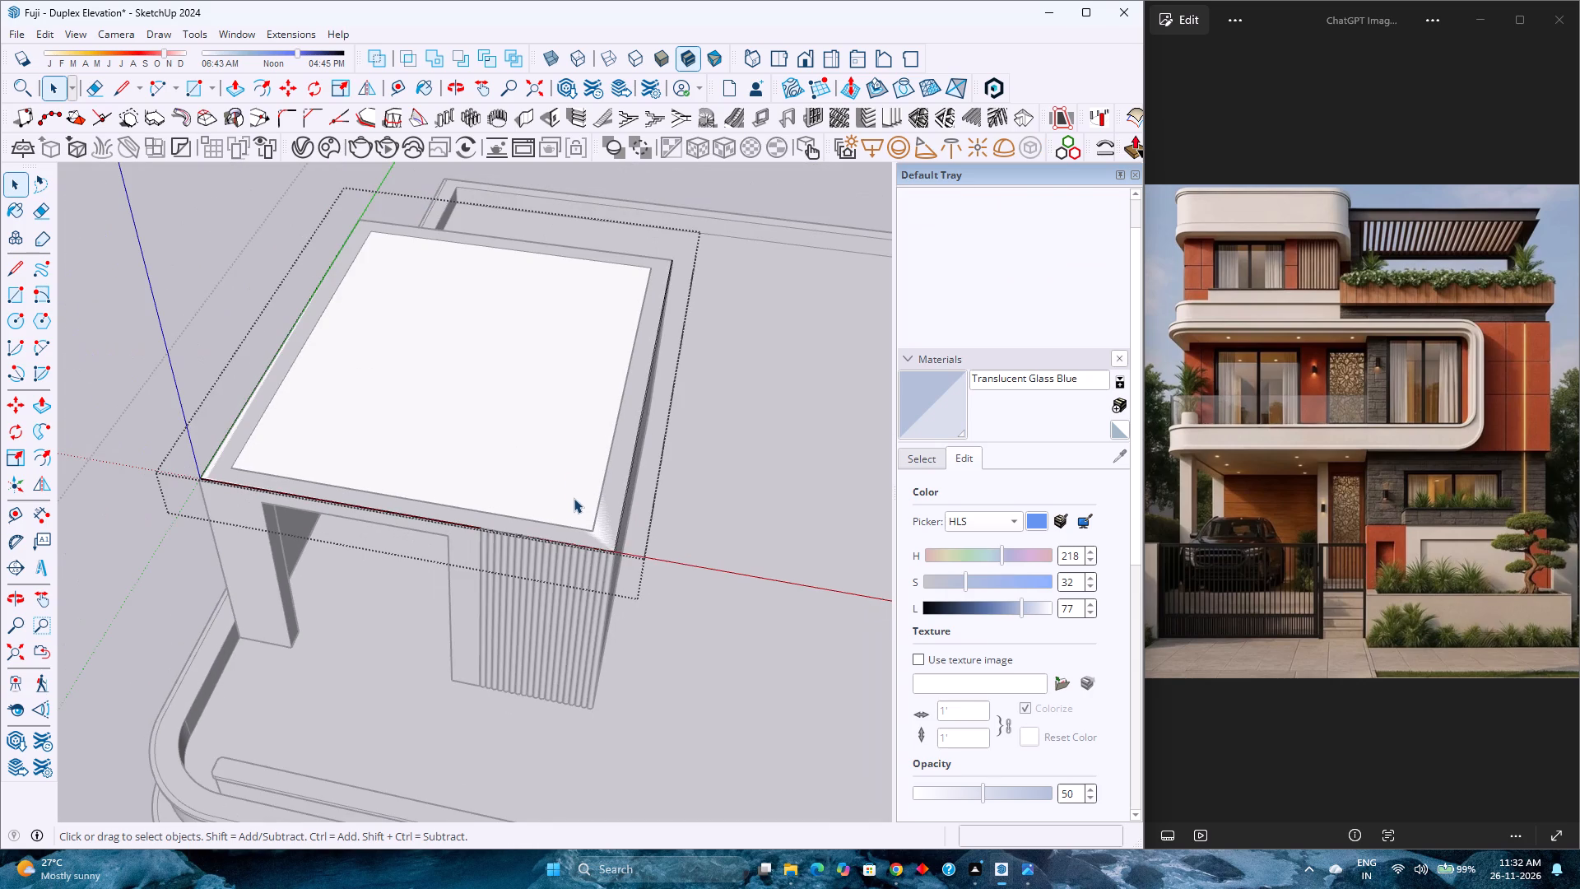
{"action": "left_click", "coordinate": [265, 77]}
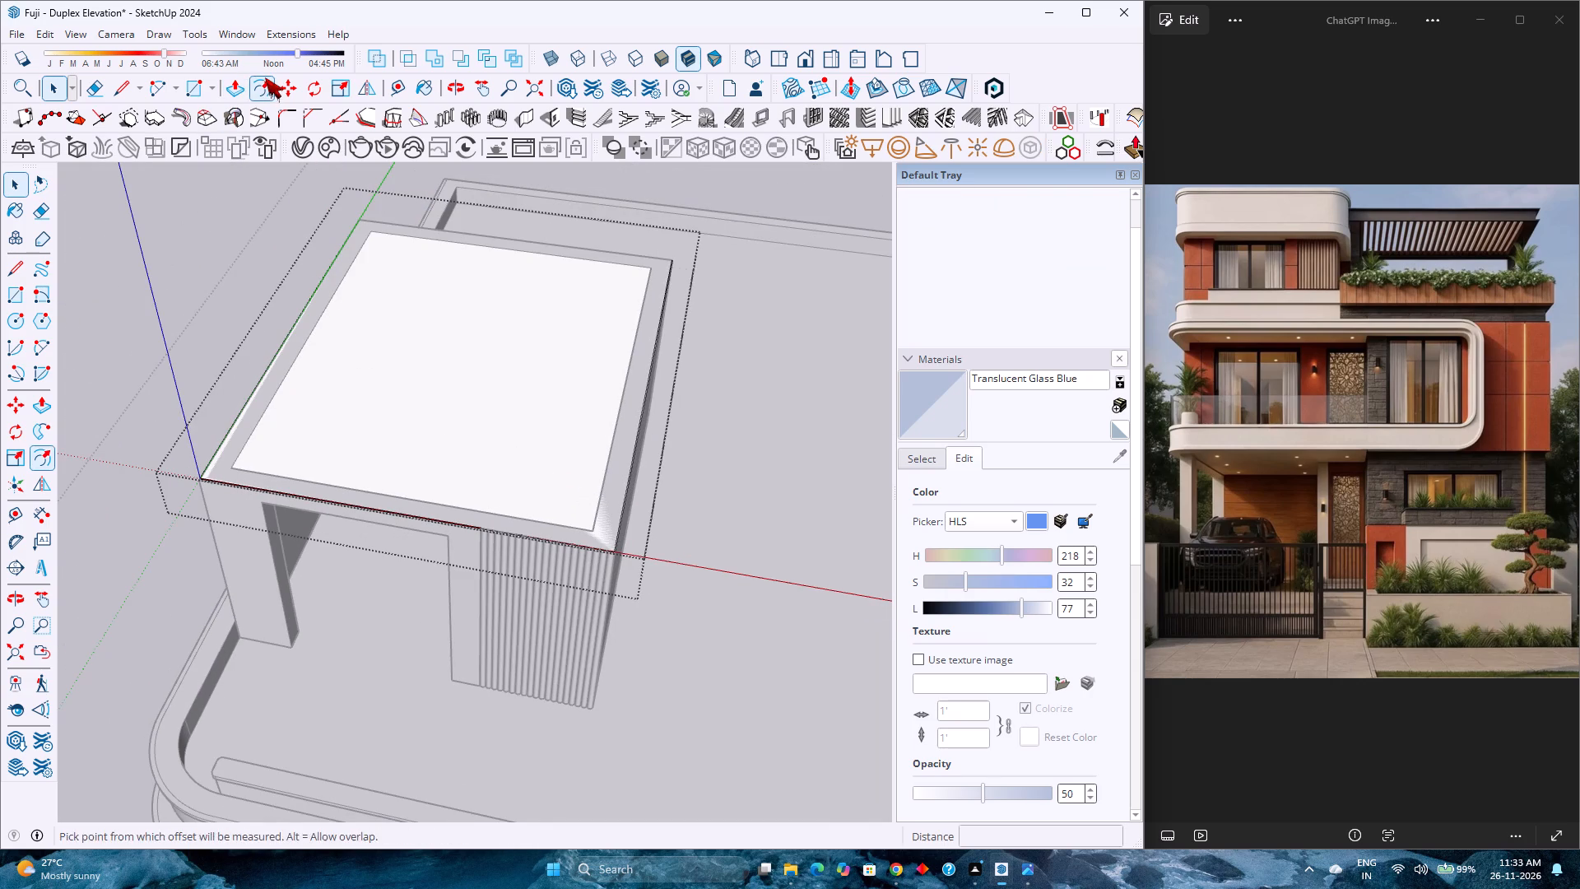
{"action": "left_click", "coordinate": [415, 520]}
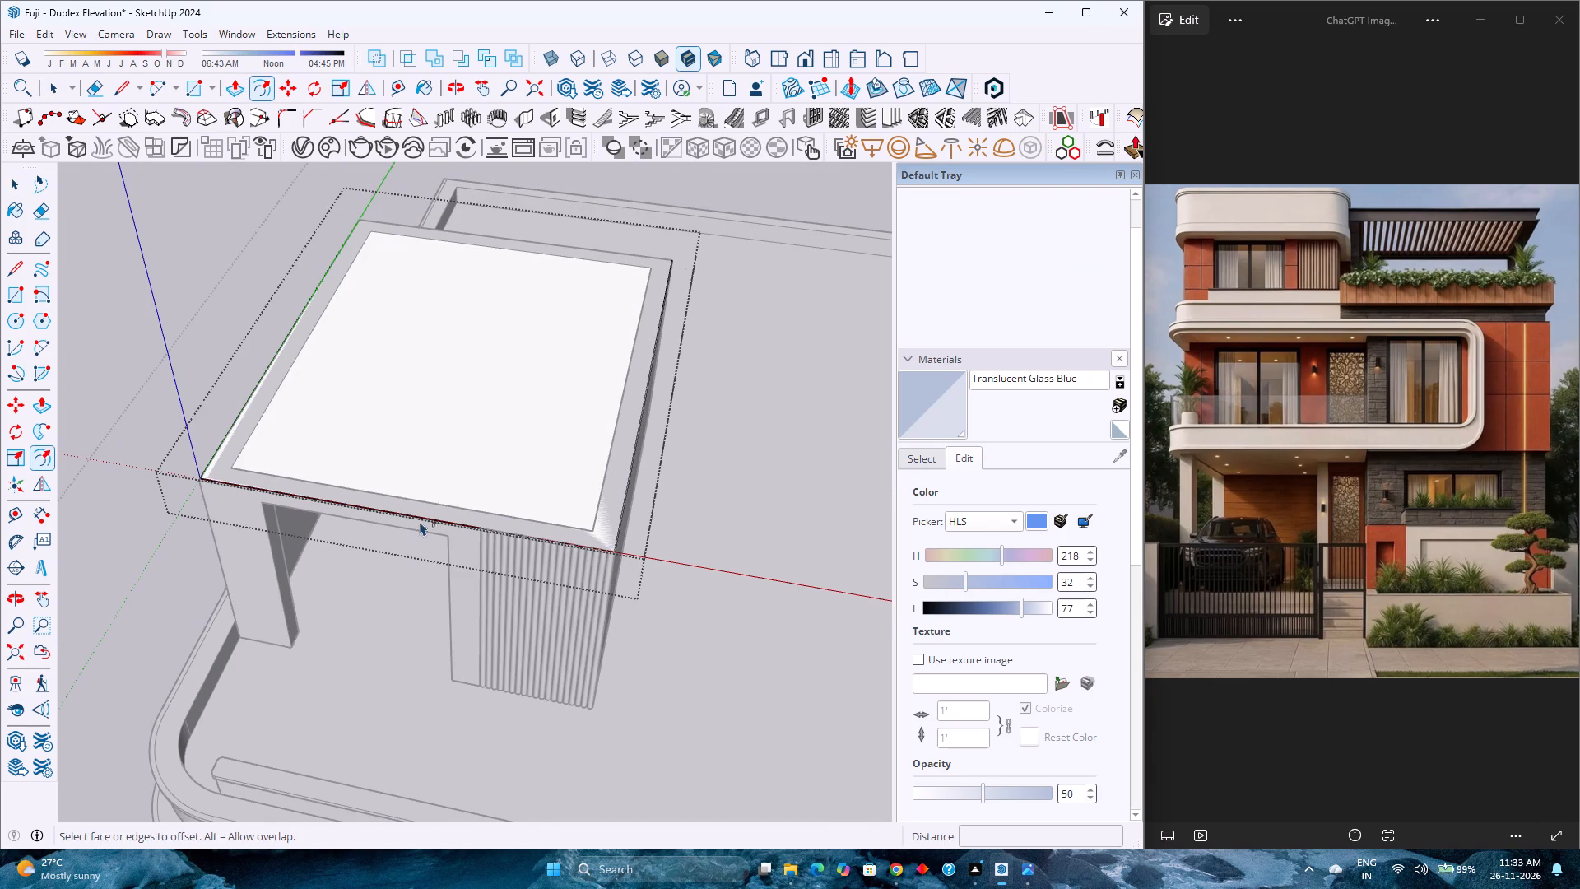
{"action": "left_click", "coordinate": [431, 505]}
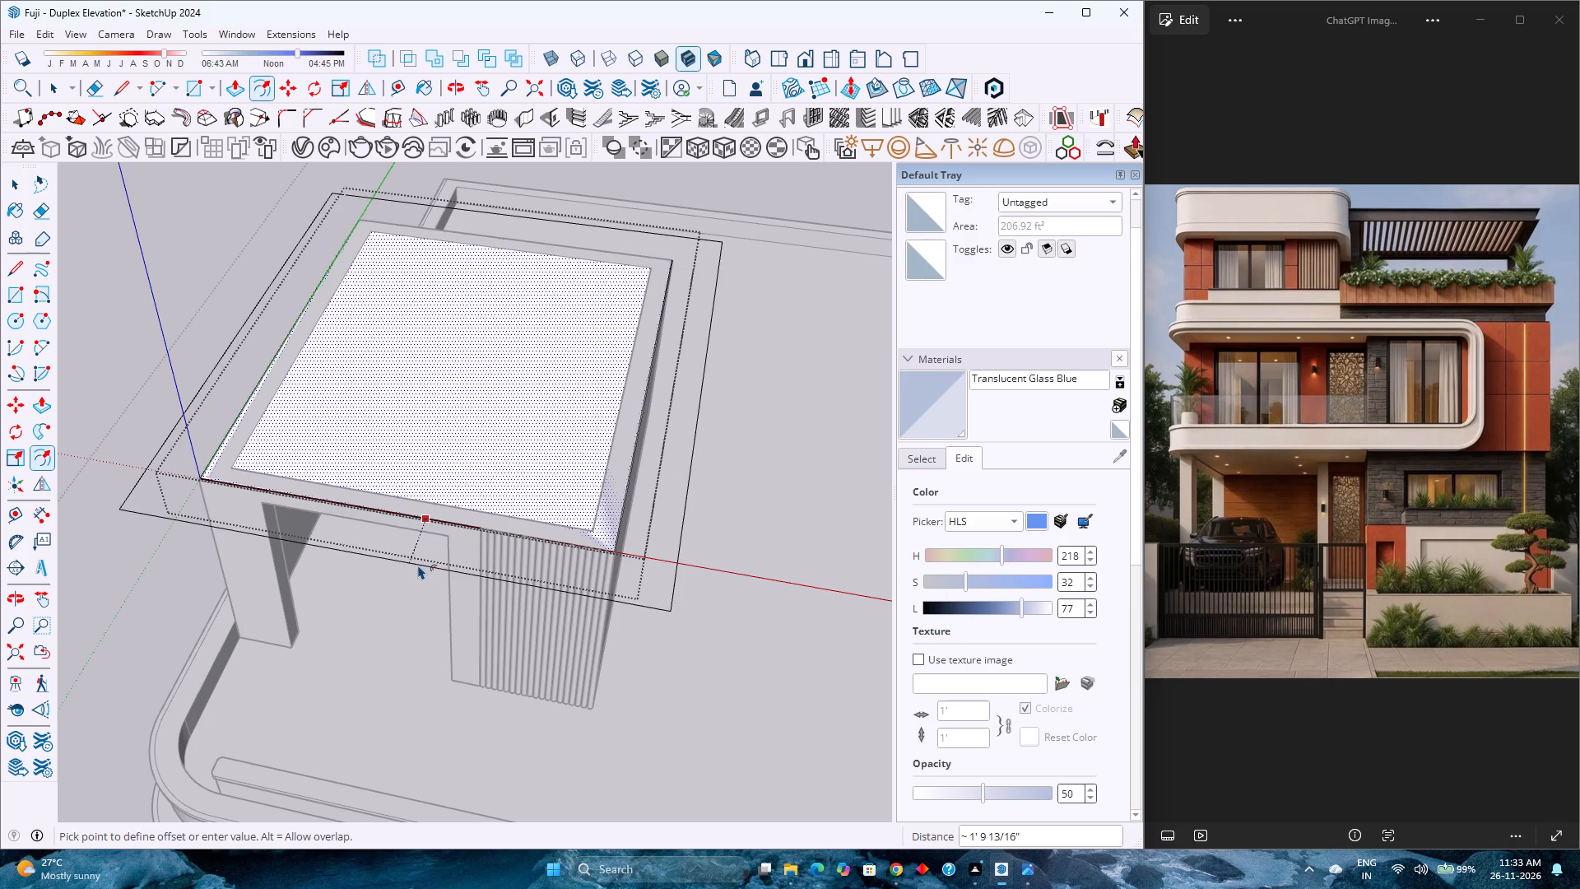
{"action": "type", "text": "1'"}
{"action": "key", "text": "Return"}
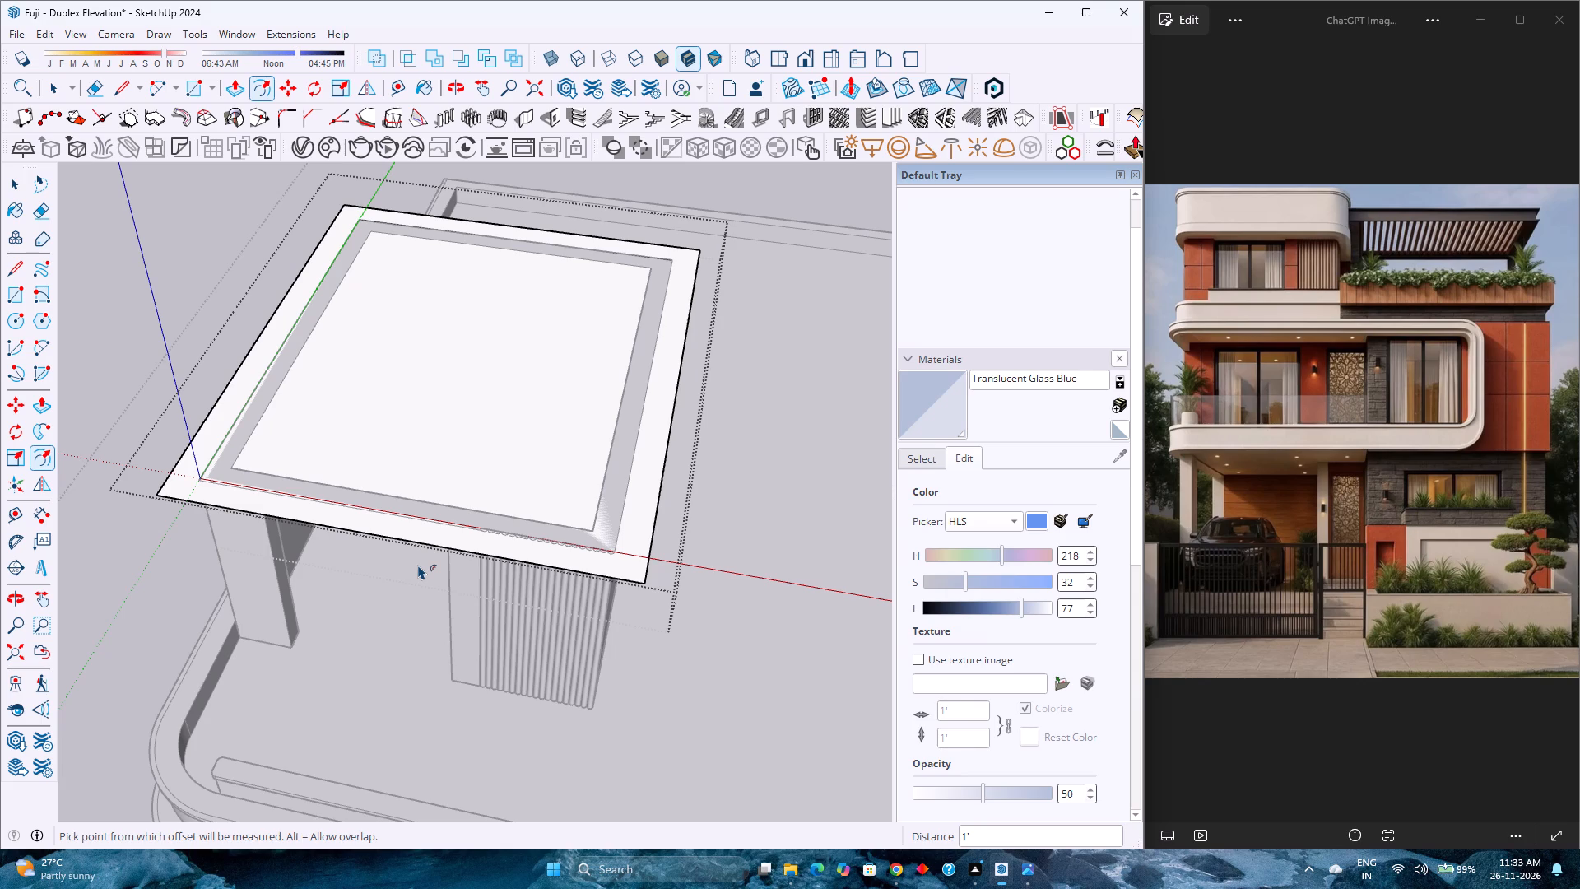
Delete the original inner rectangle edges, leaving one roof face with the enlarged outline.
{"action": "key", "text": "space"}
{"action": "left_click", "coordinate": [594, 552]}
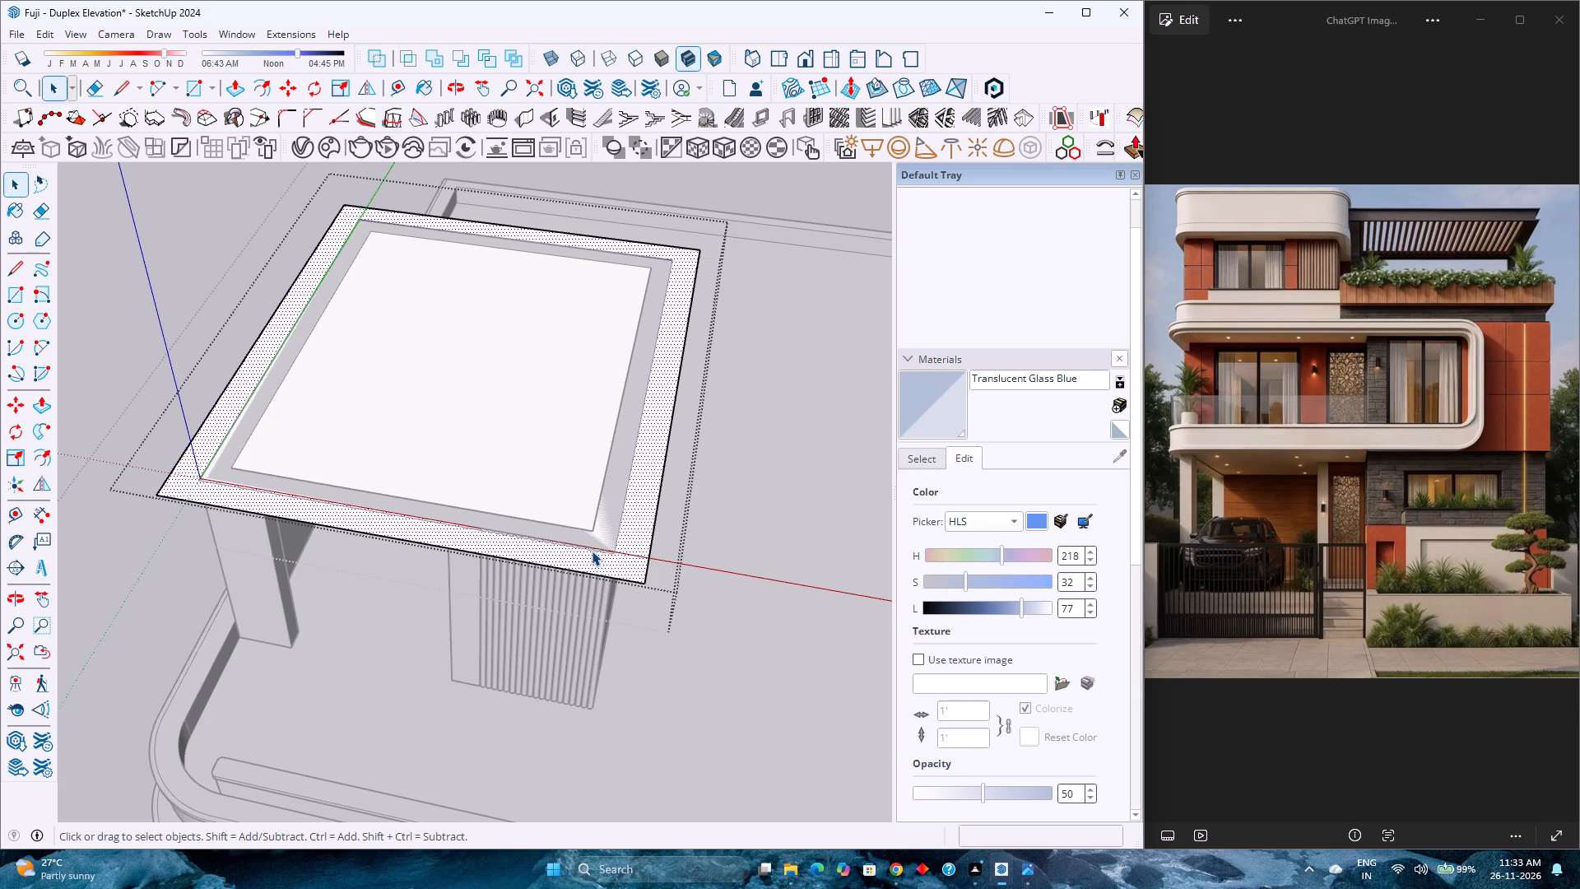
{"action": "left_click", "coordinate": [592, 551]}
{"action": "key", "text": "Delete"}
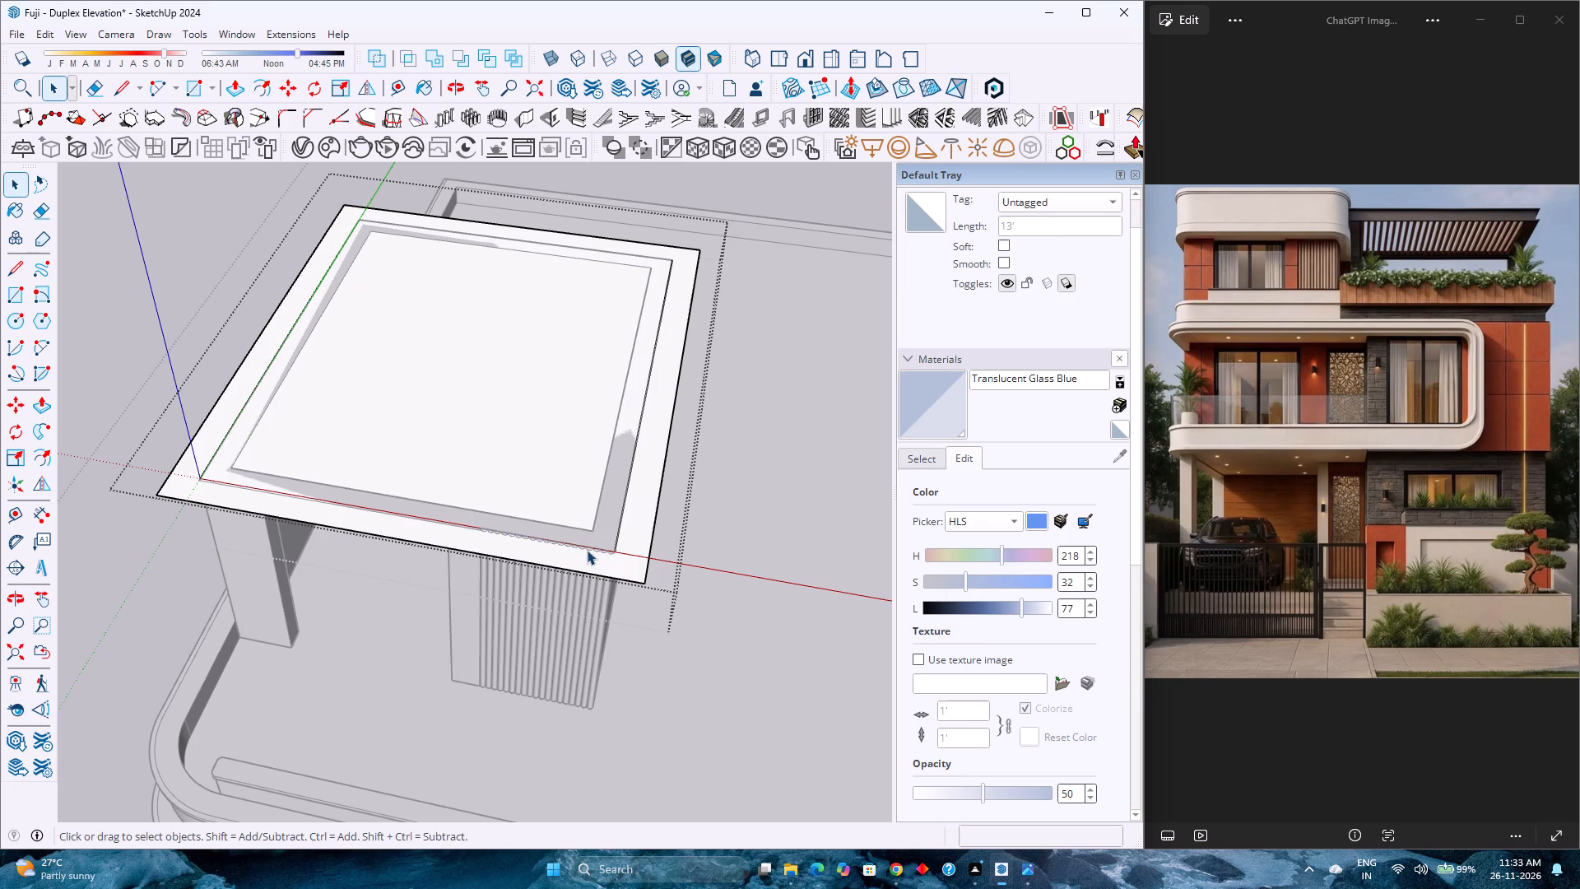
{"action": "triple_click", "coordinate": [618, 537]}
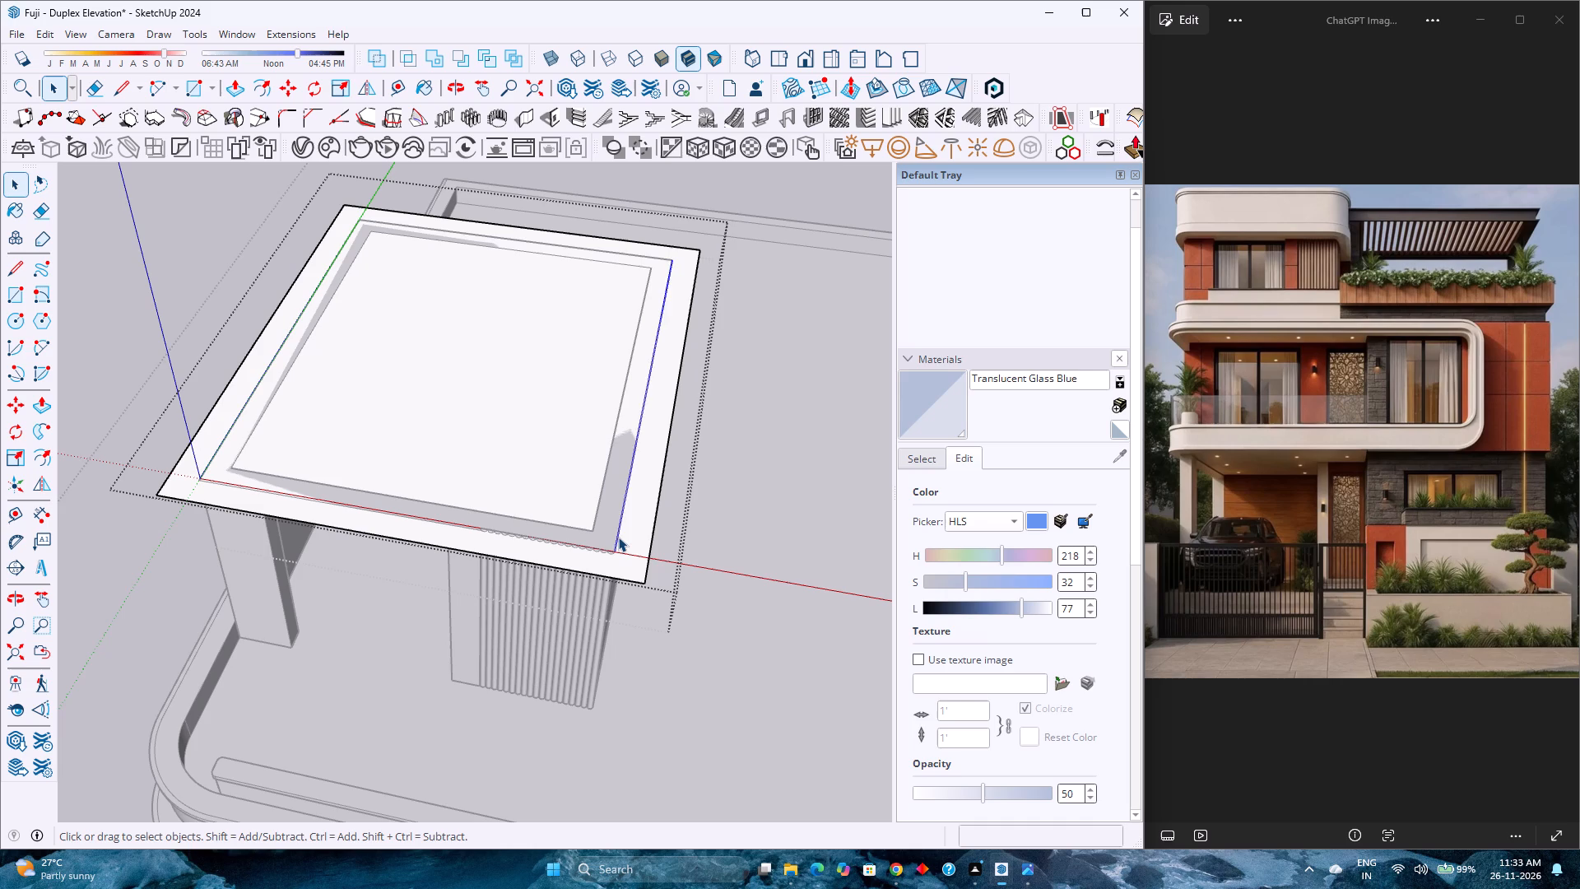
{"action": "key", "text": "Delete"}
Place a Tape Measure guide 1' inside the roof outline's left edge.
{"action": "scroll", "coordinate": [606, 527], "scroll_direction": "down", "scroll_amount": 3}
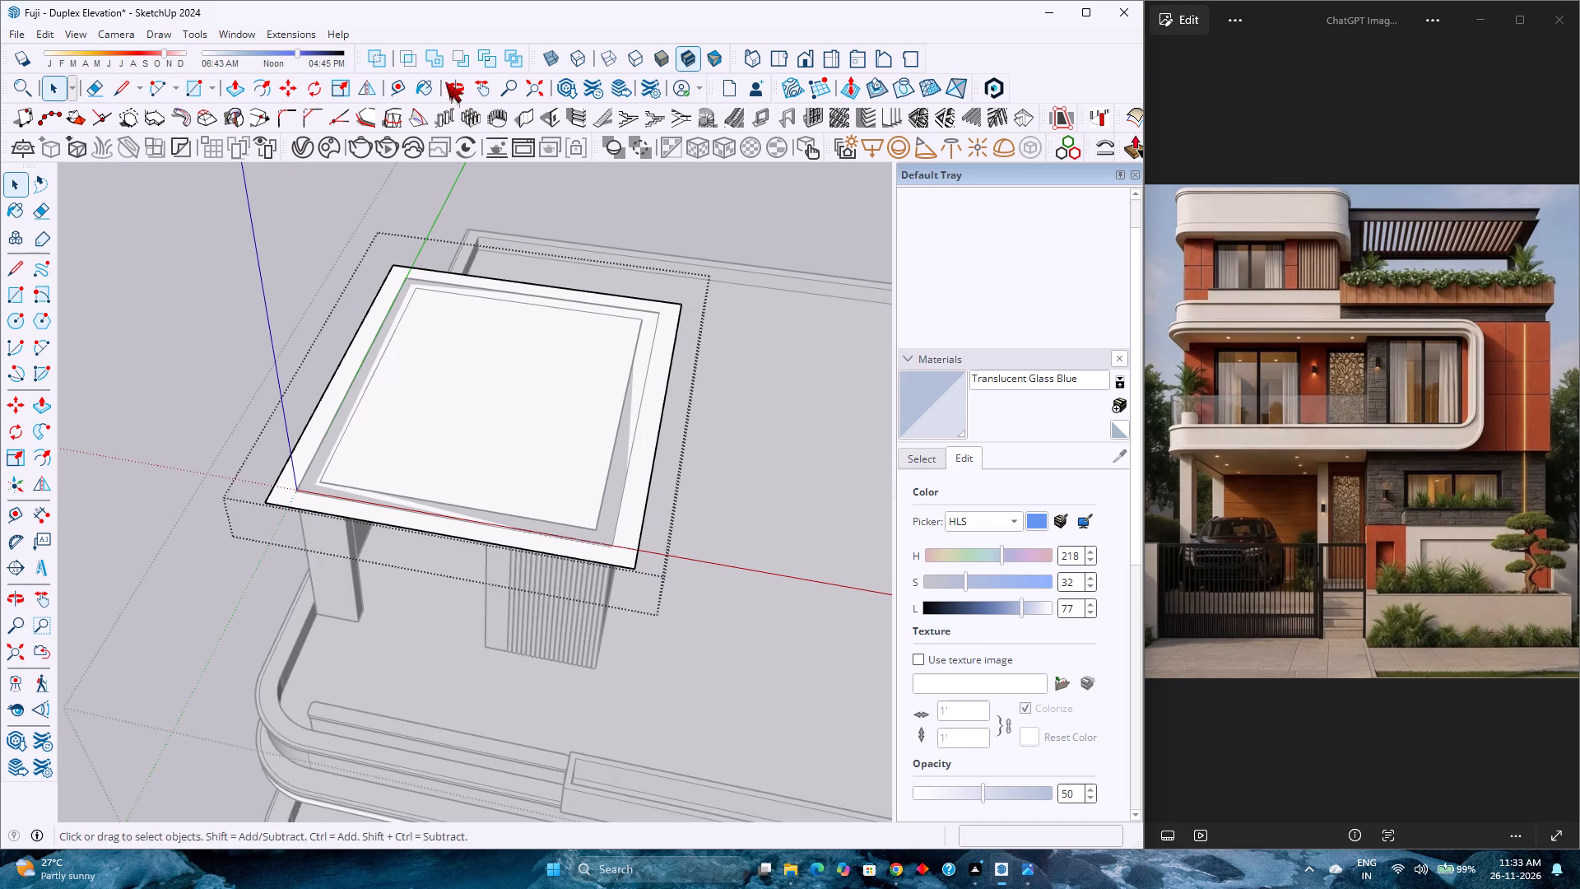
{"action": "left_click", "coordinate": [395, 77]}
{"action": "left_click", "coordinate": [306, 442]}
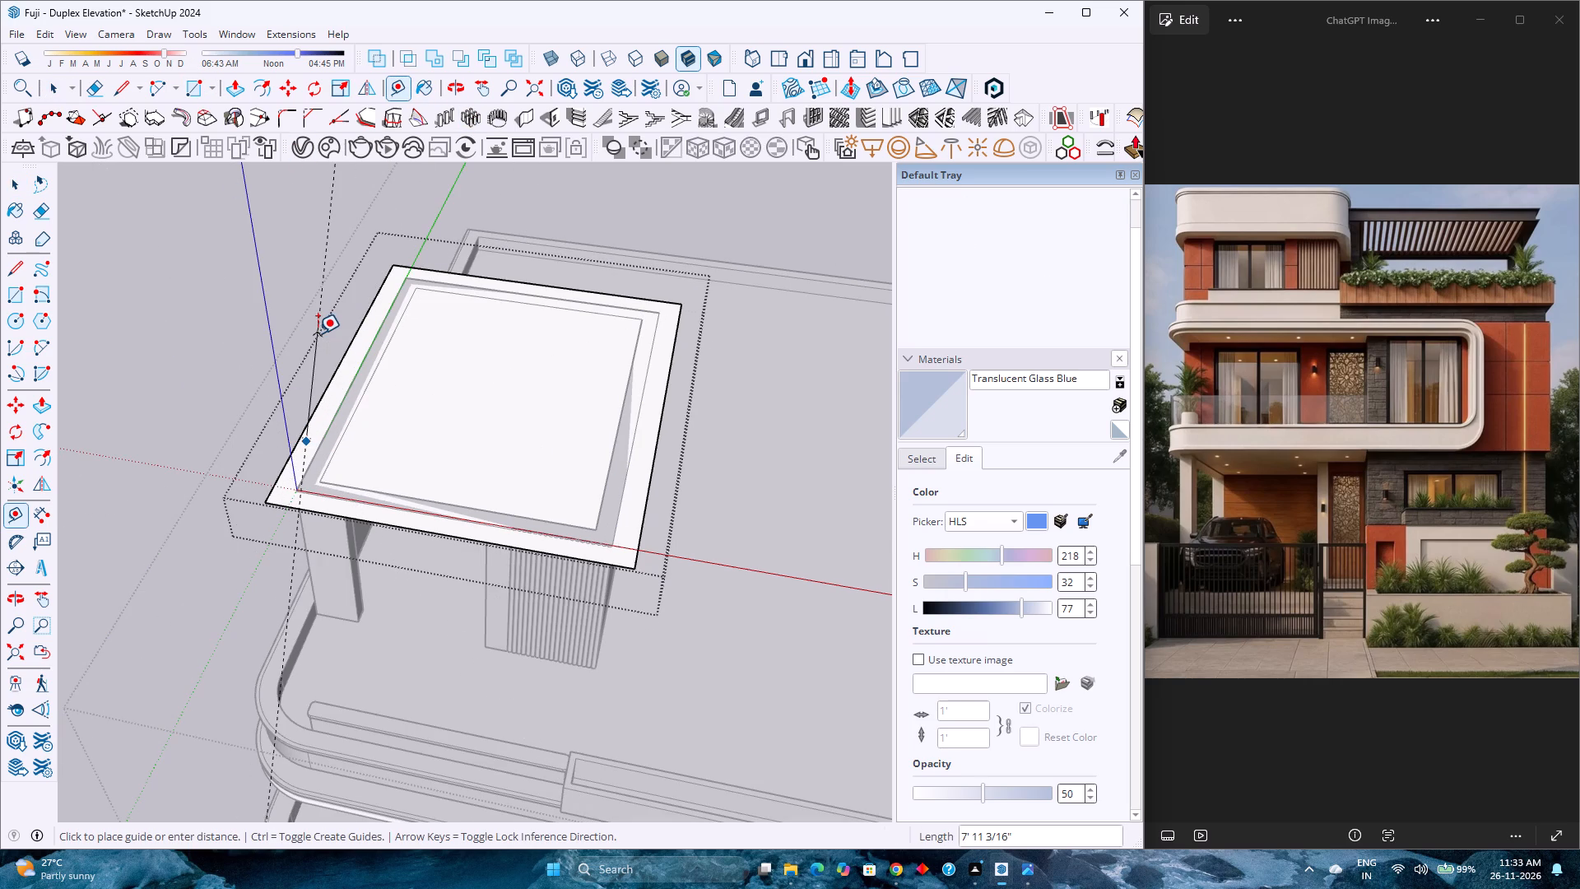
{"action": "key", "text": "Escape"}
{"action": "left_click", "coordinate": [320, 406]}
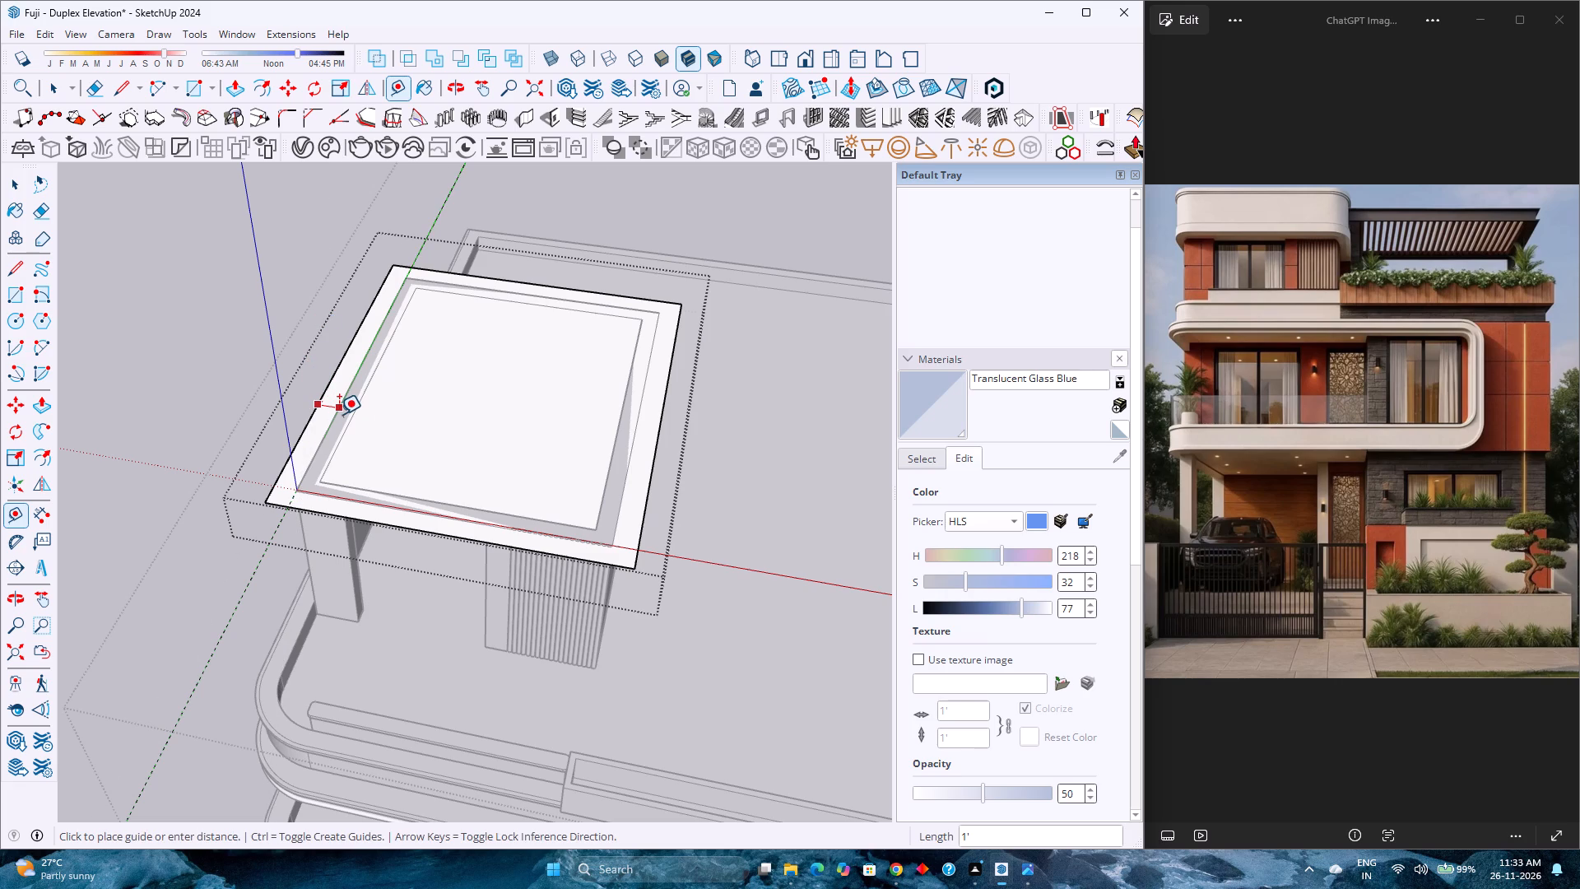
{"action": "left_click", "coordinate": [339, 414]}
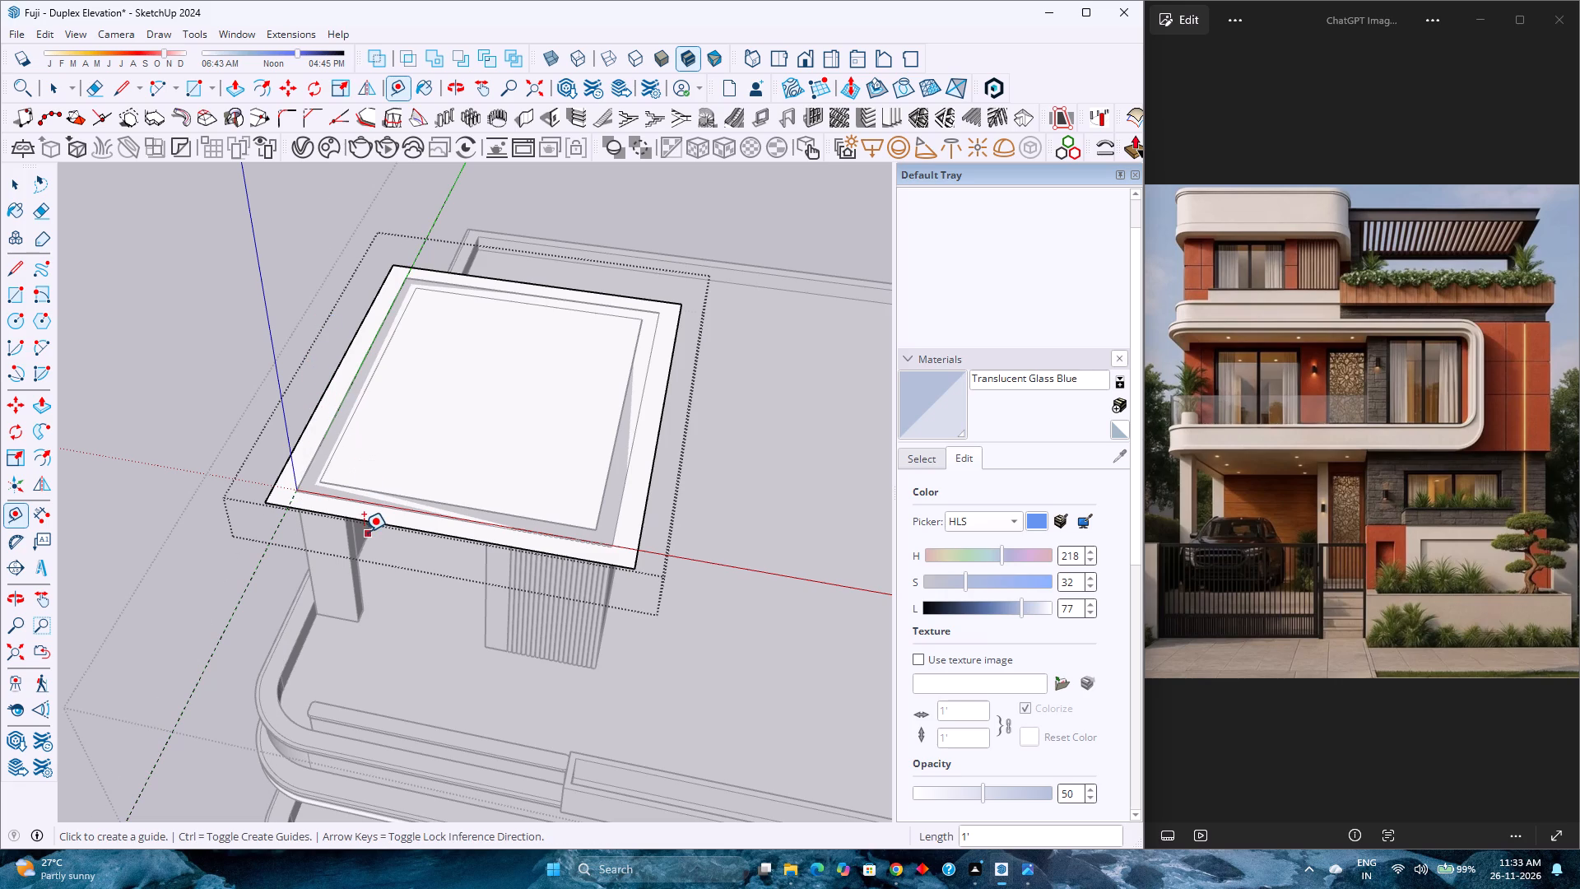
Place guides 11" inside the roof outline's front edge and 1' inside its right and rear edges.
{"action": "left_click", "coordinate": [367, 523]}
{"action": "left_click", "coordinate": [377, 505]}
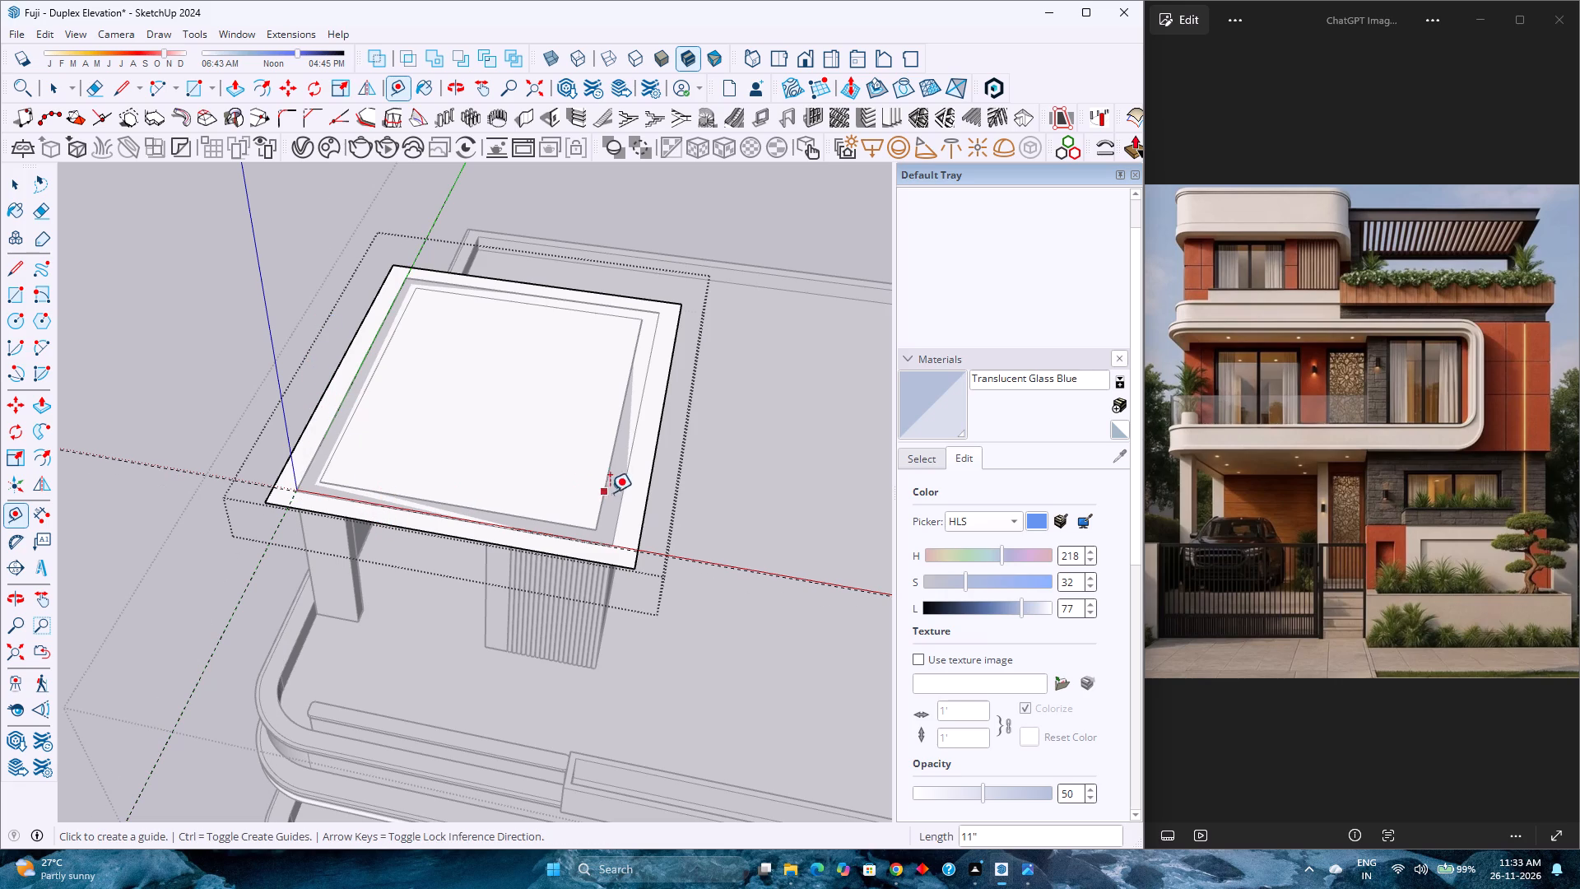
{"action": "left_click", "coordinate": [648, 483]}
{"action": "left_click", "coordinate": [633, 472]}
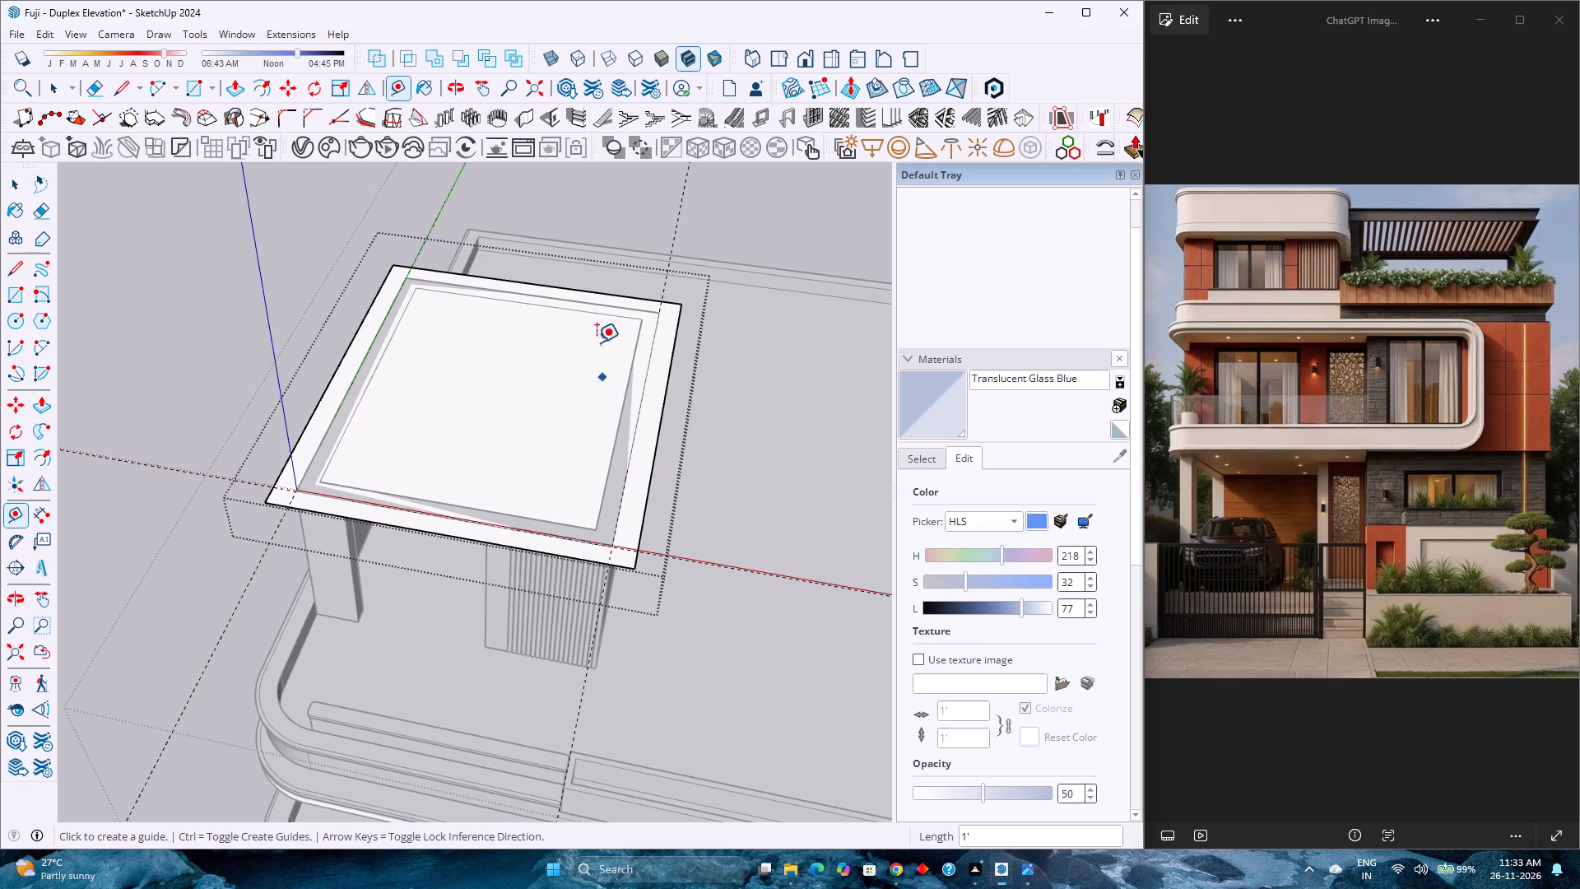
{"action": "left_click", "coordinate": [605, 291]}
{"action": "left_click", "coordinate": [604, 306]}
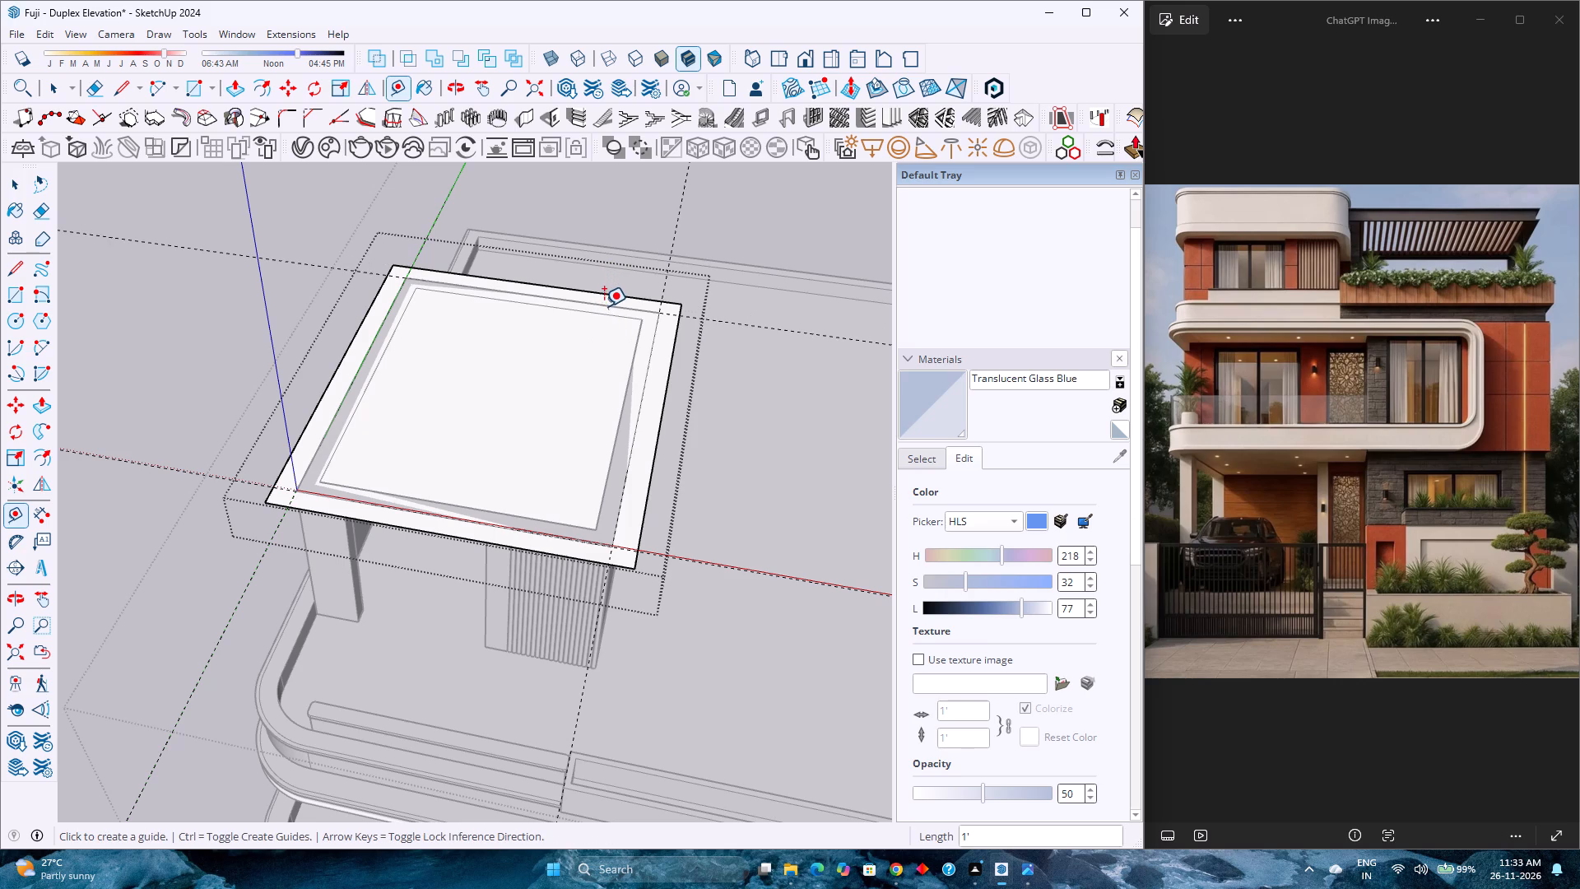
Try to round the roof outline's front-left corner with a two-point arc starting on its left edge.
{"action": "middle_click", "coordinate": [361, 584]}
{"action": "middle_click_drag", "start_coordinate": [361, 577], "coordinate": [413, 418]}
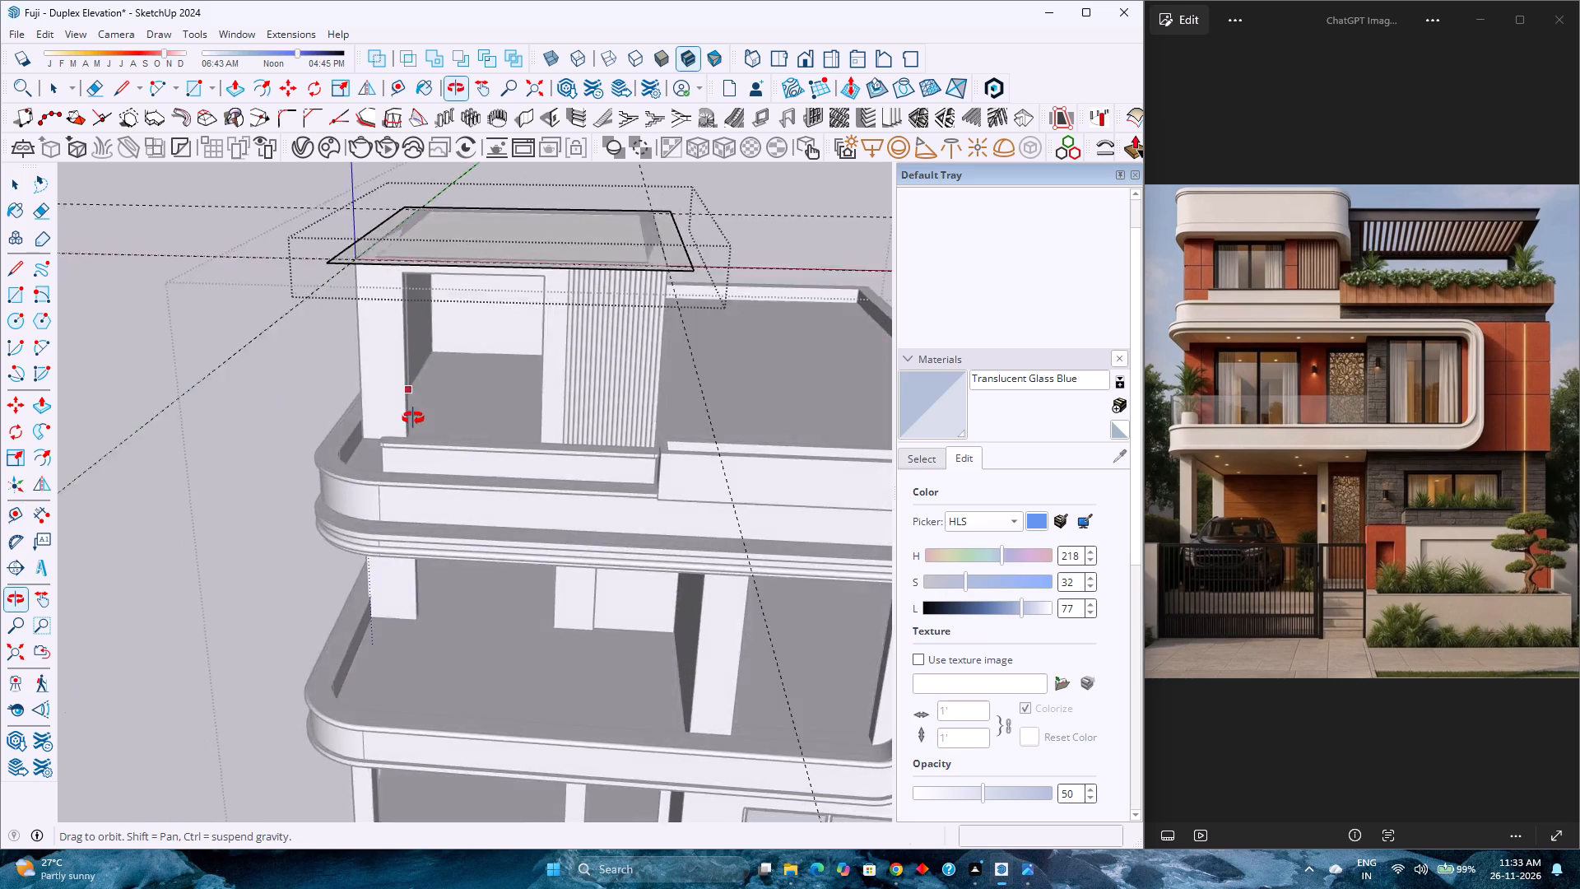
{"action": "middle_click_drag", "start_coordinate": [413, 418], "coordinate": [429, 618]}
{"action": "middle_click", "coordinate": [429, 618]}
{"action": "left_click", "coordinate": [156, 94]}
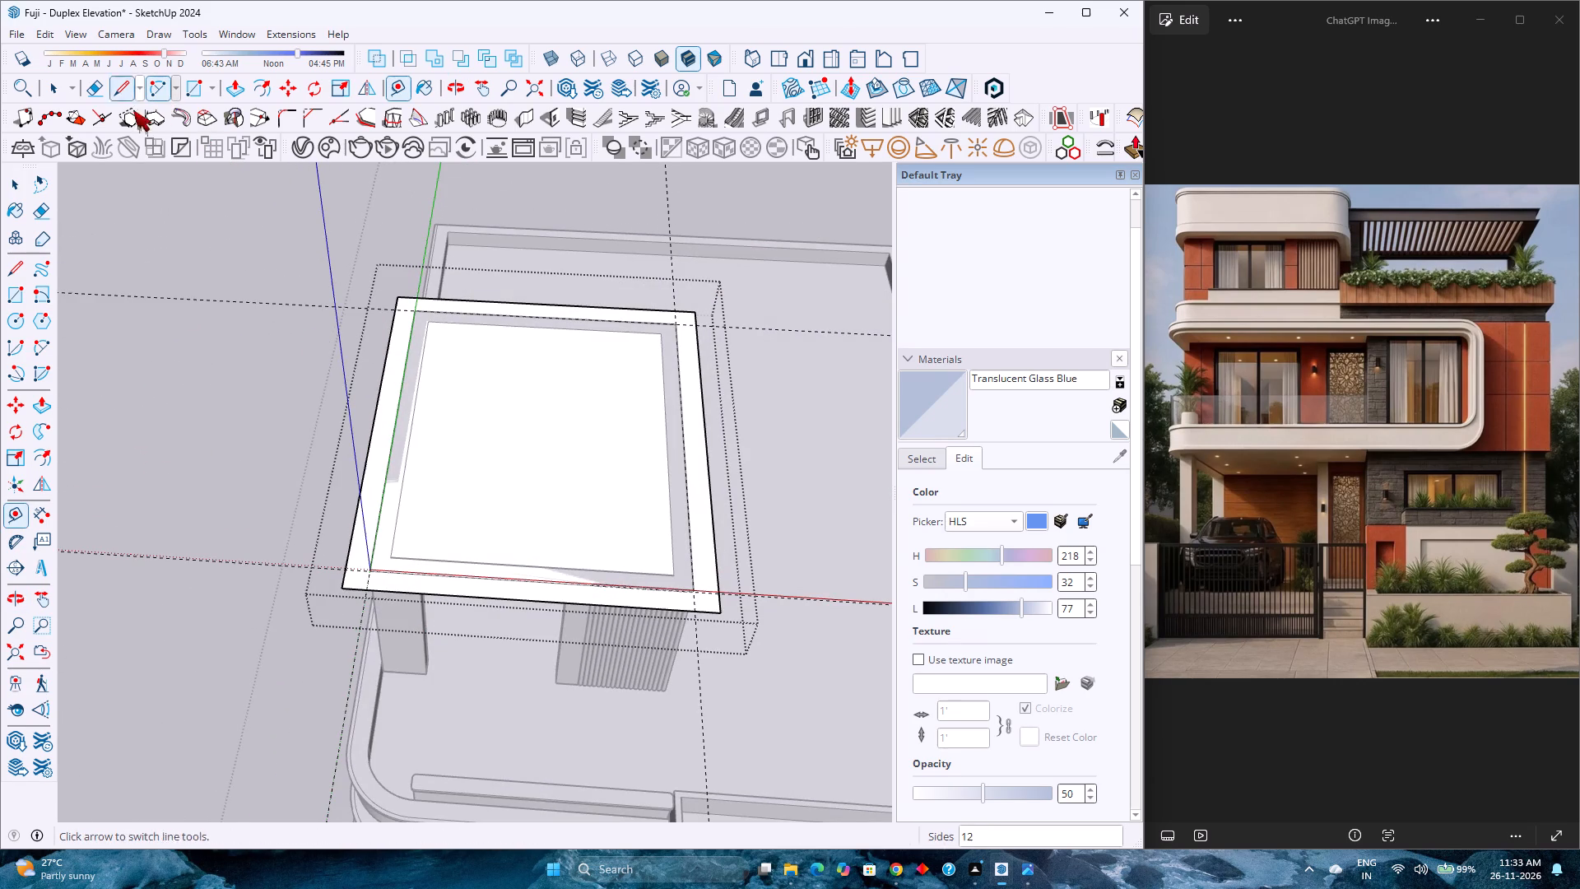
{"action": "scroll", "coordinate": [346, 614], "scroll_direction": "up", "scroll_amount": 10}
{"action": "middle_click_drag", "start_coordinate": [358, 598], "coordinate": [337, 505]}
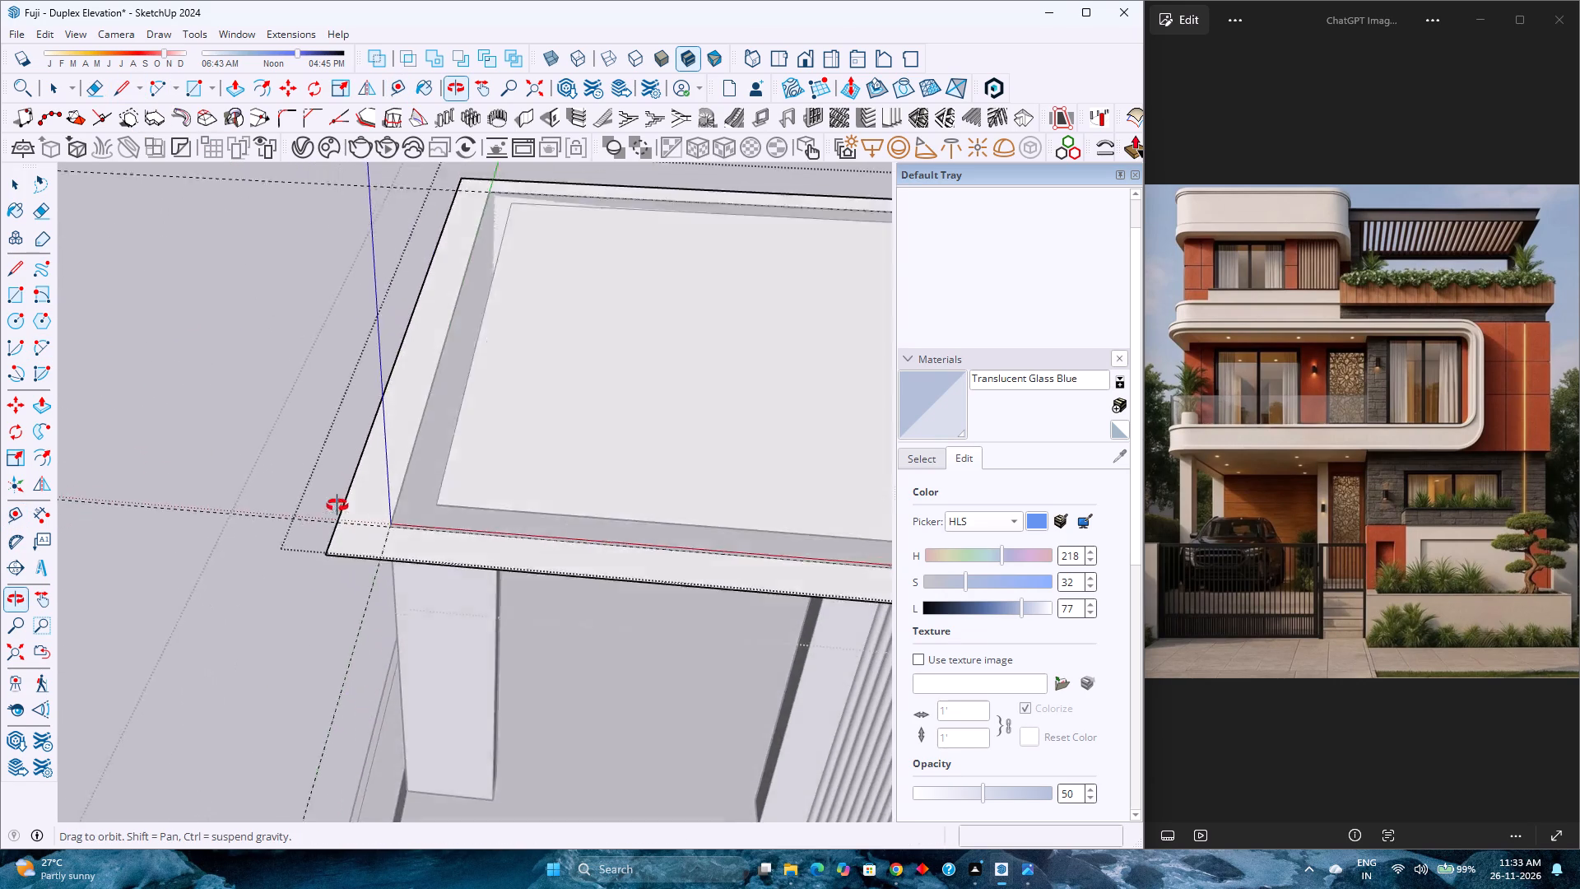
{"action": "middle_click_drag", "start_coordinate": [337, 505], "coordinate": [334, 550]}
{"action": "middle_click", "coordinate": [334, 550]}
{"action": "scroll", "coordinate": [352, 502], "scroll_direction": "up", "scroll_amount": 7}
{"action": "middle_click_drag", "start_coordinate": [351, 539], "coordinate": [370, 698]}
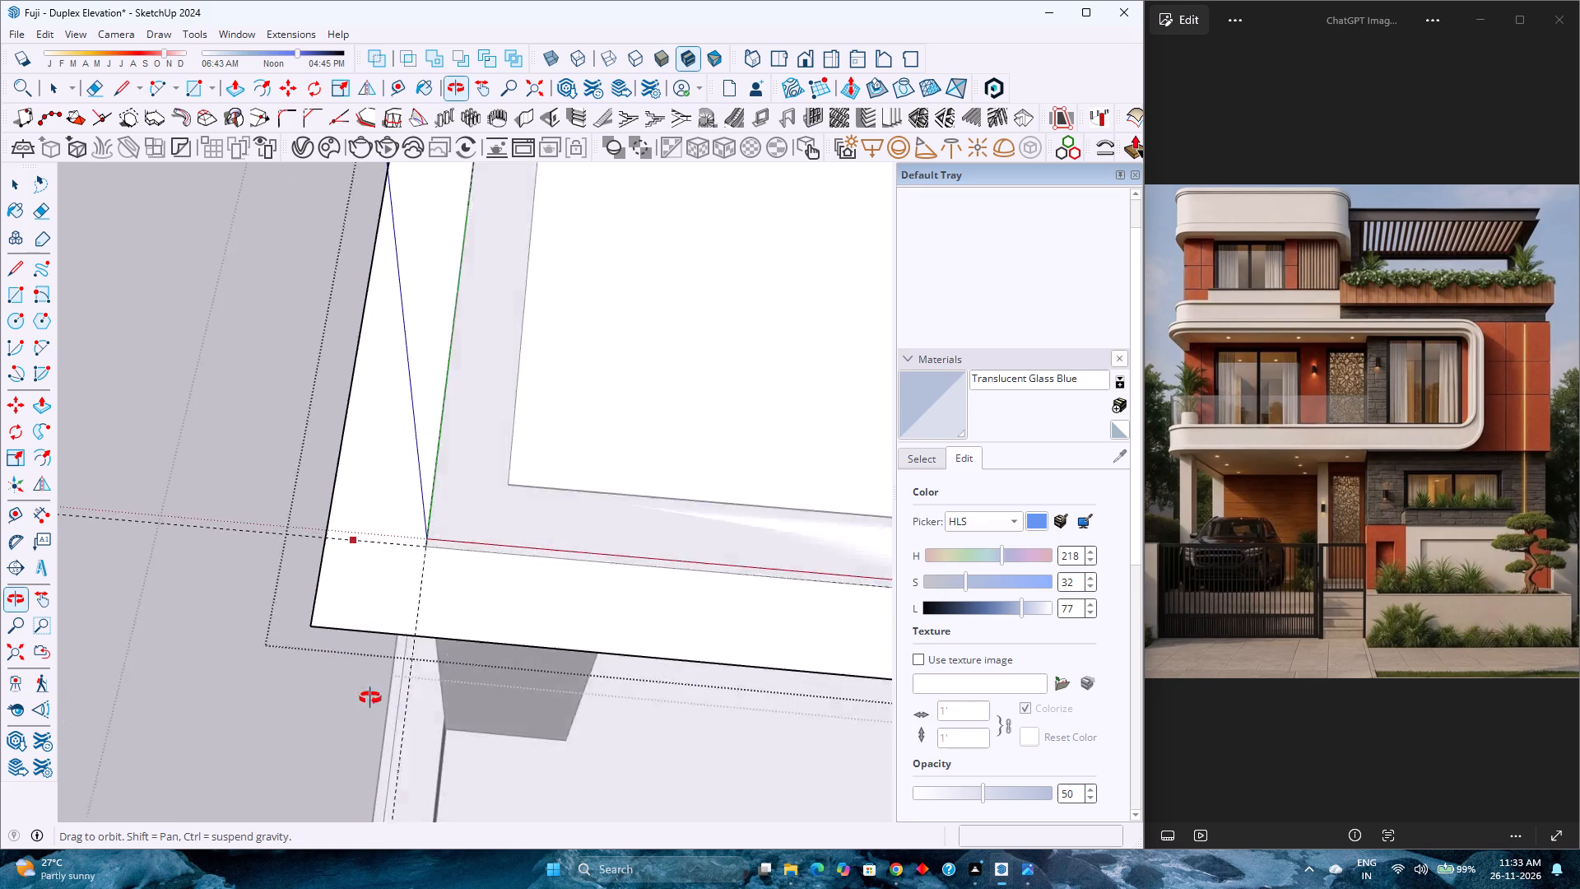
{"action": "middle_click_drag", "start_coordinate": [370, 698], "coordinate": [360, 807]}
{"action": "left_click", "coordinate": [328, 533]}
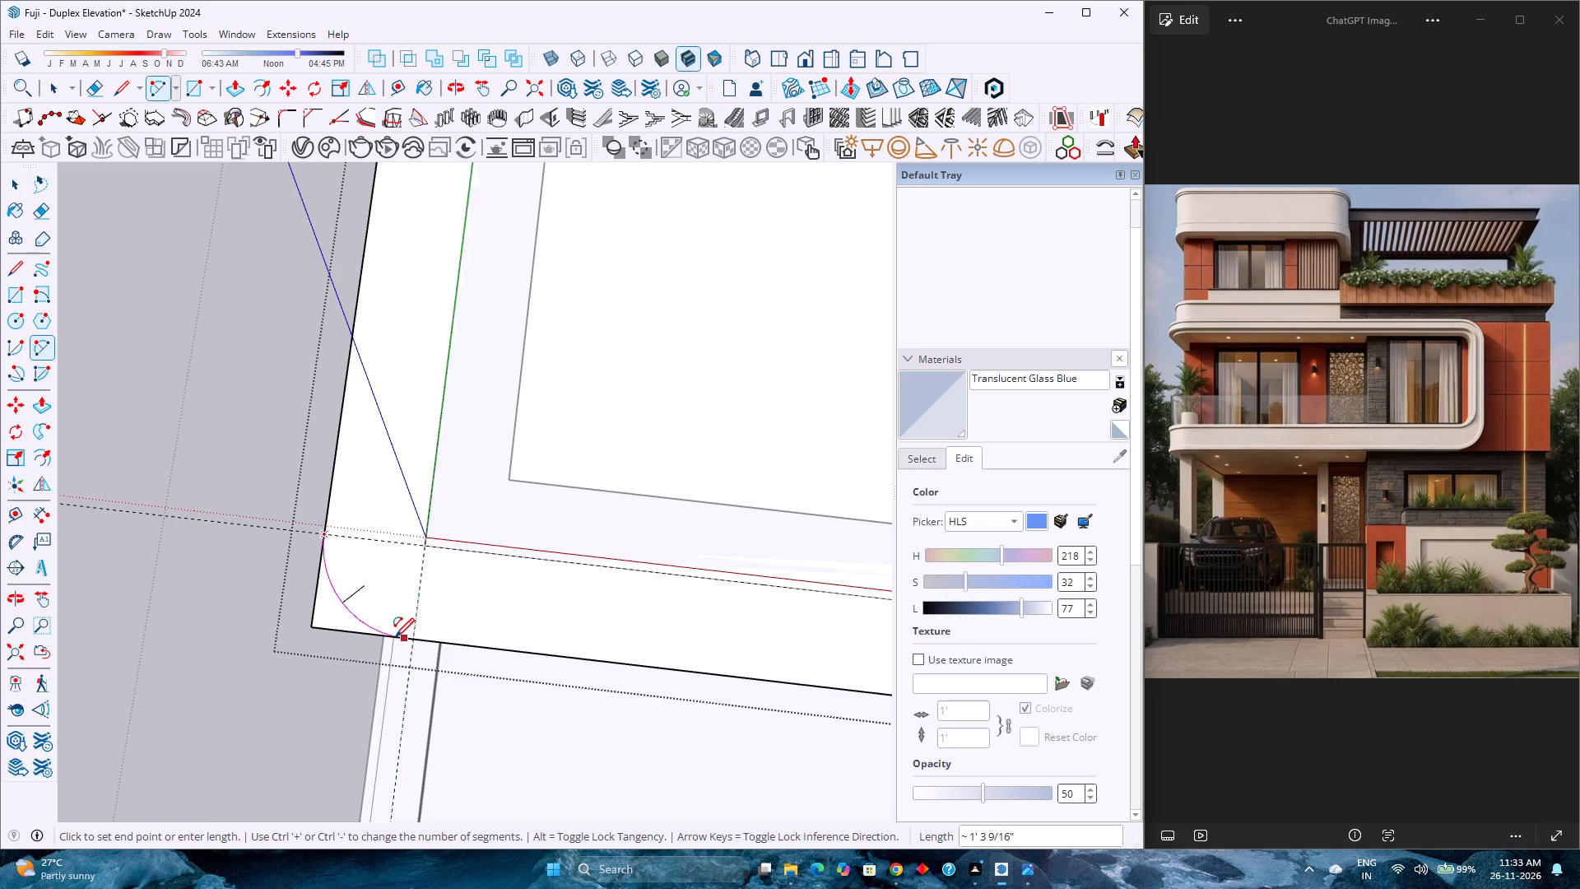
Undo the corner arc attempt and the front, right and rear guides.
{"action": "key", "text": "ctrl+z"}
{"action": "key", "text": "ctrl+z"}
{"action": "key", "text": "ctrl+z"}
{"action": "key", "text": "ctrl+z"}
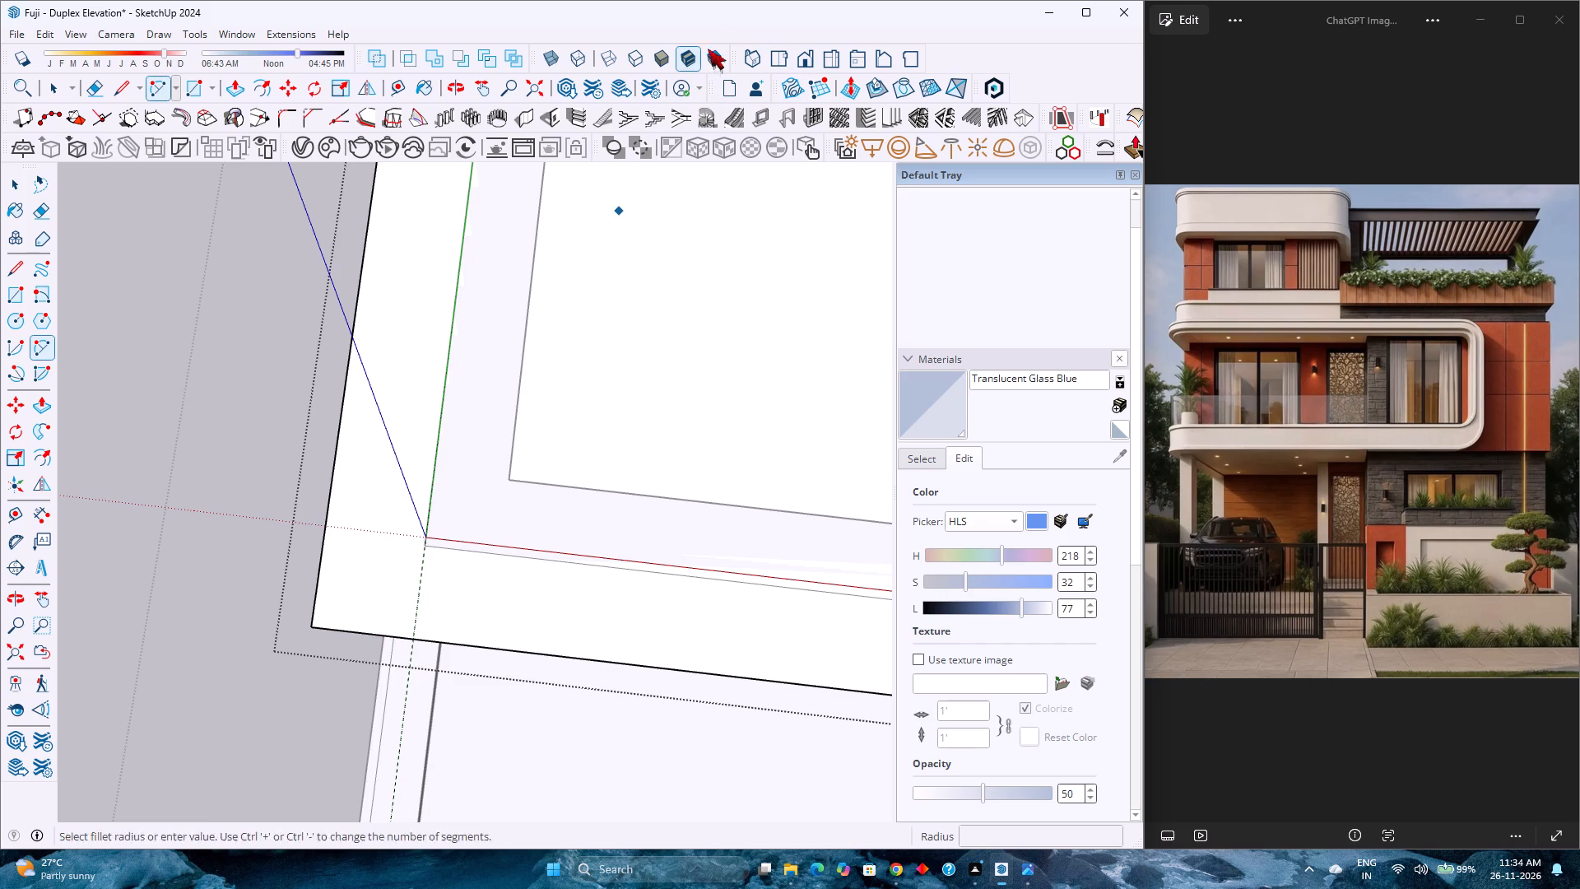
Place a Tape Measure guide 1' inside the roof outline's front edge.
{"action": "left_click", "coordinate": [397, 92]}
{"action": "left_click", "coordinate": [538, 559]}
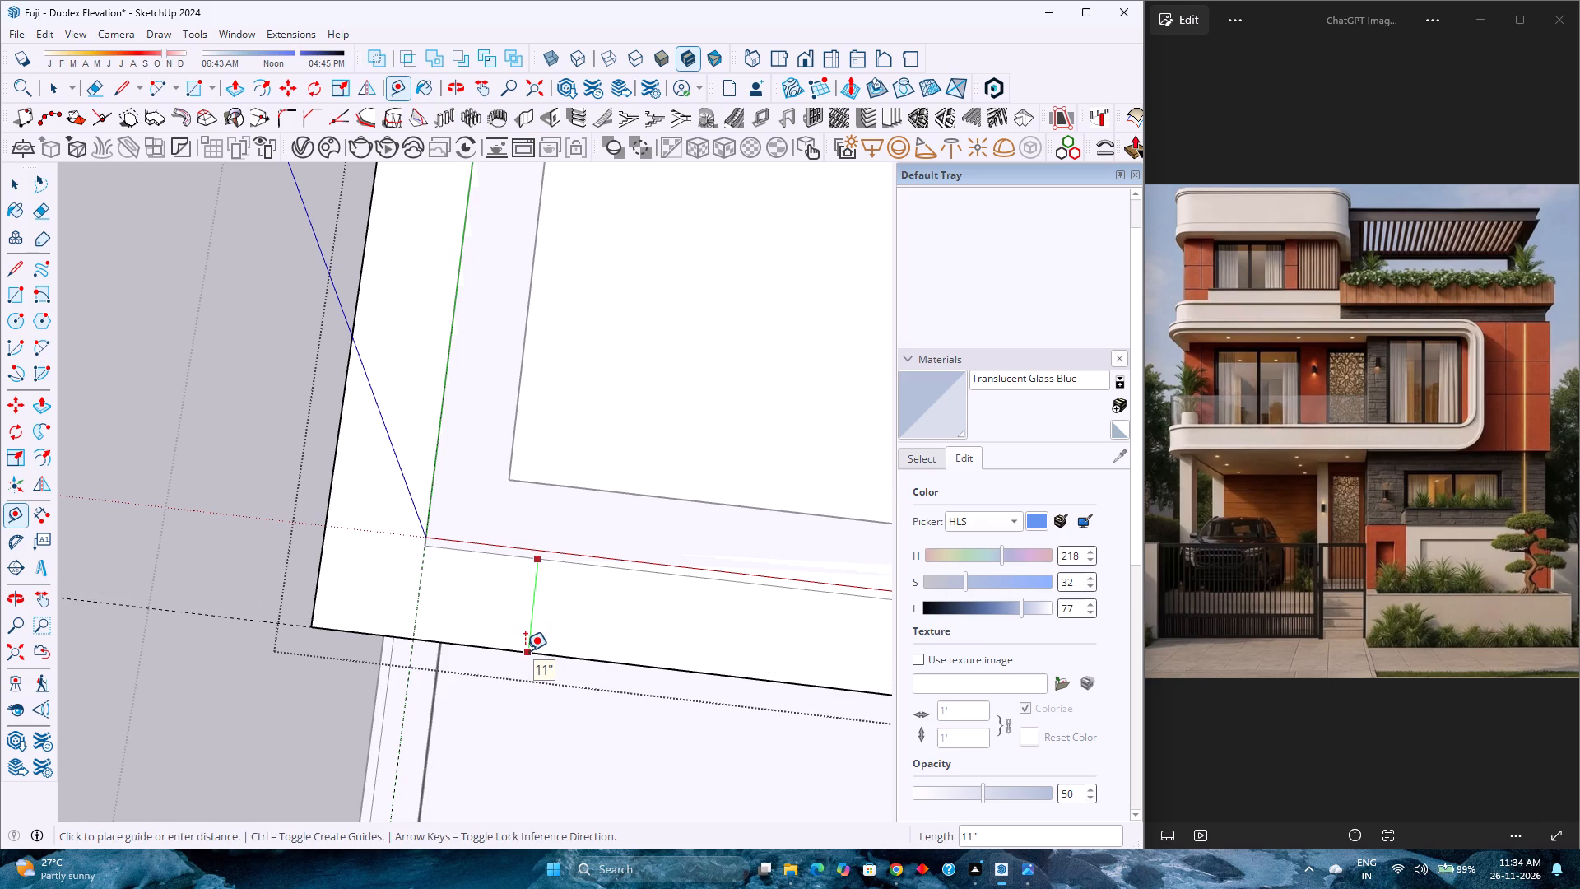
{"action": "key", "text": "Escape"}
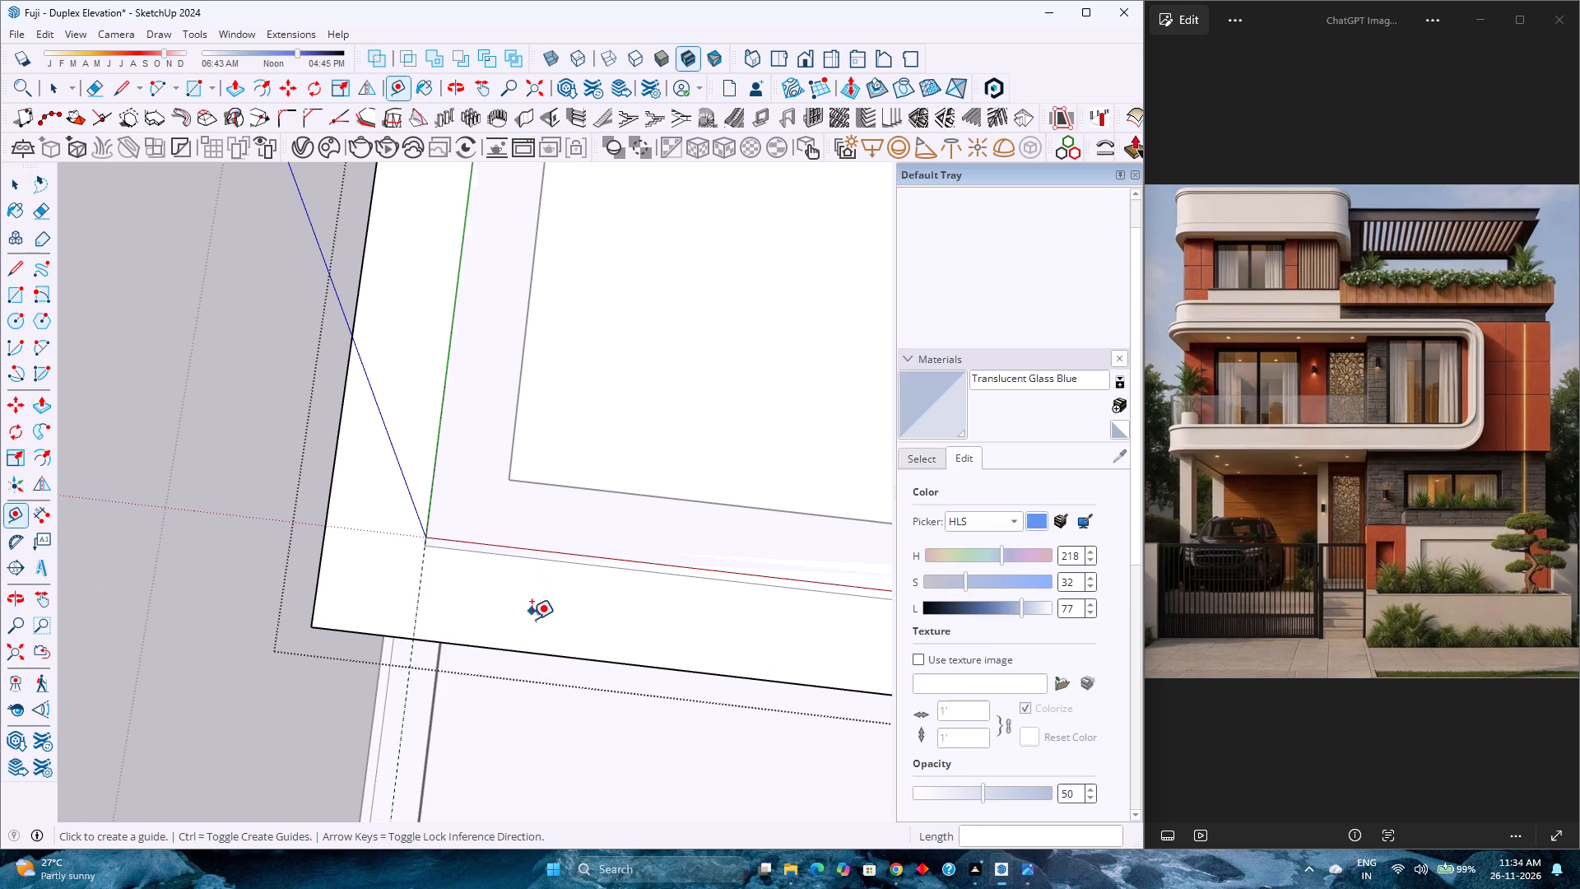
{"action": "left_click", "coordinate": [532, 652]}
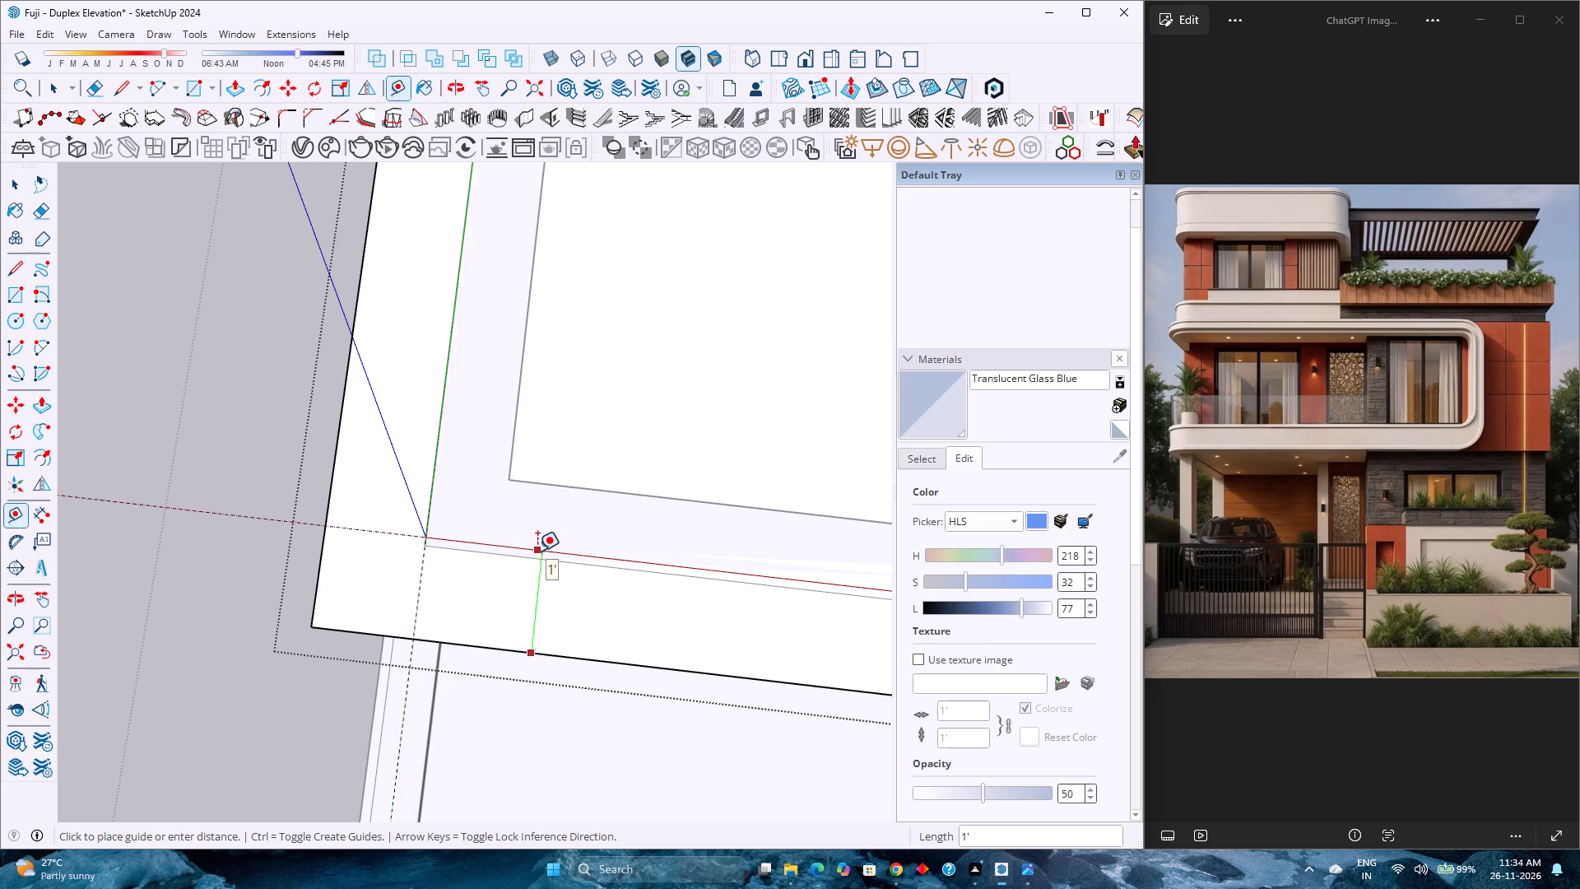
{"action": "left_click", "coordinate": [537, 551]}
Round the roof outline's front-left corner with a tangent two-point arc of 1' radius between the guides, with 120 segments.
{"action": "key", "text": "a"}
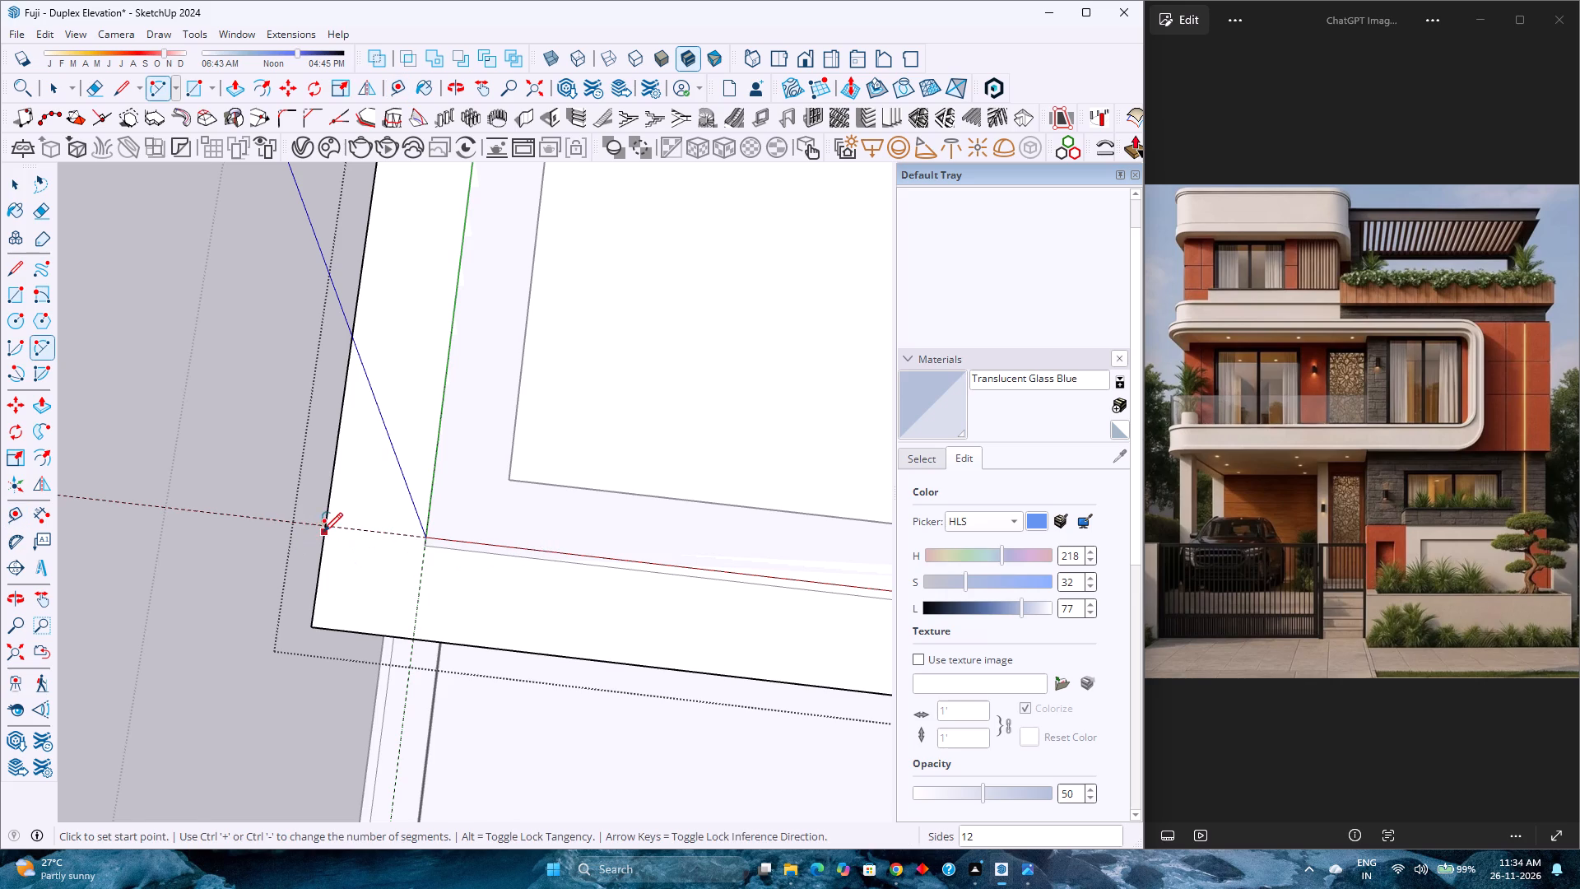
{"action": "left_click", "coordinate": [325, 524]}
{"action": "double_click", "coordinate": [414, 637]}
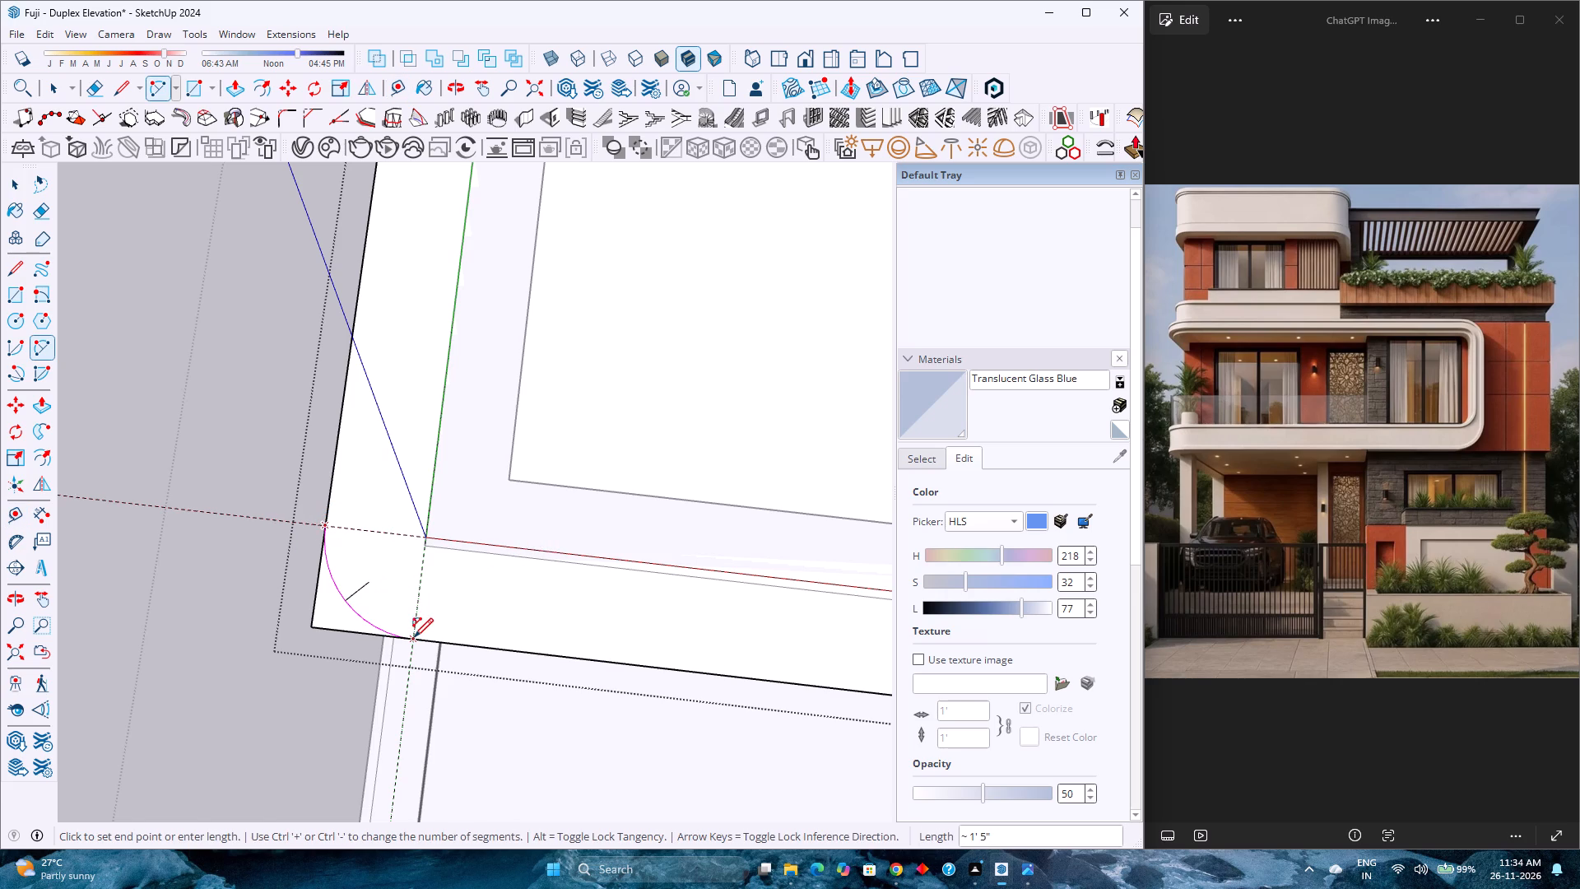
{"action": "key", "text": "space"}
{"action": "left_click", "coordinate": [383, 626]}
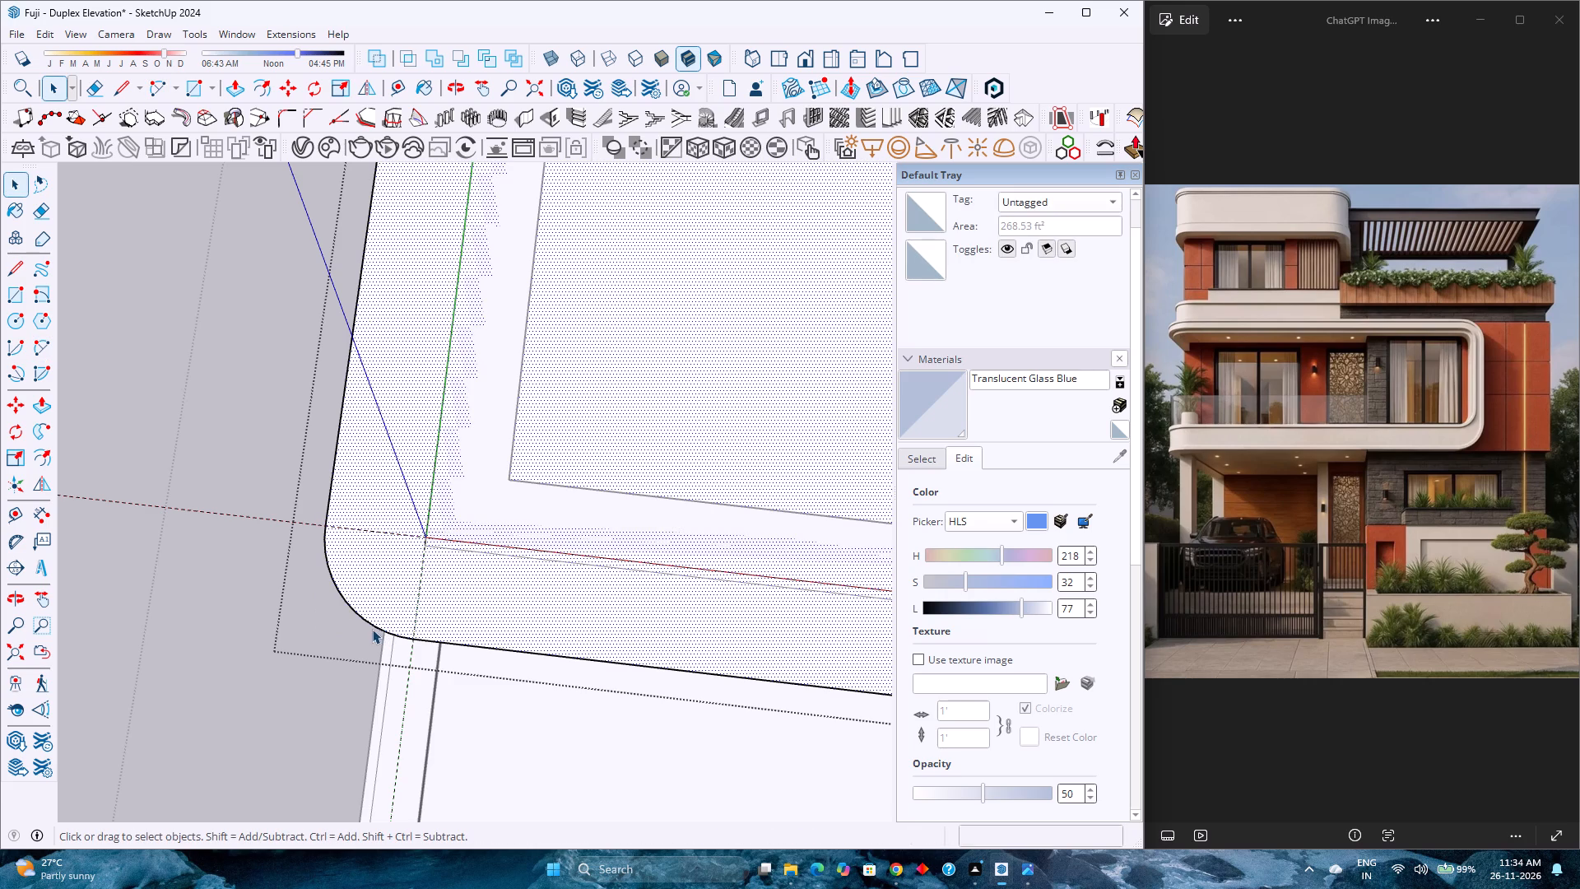
{"action": "left_click", "coordinate": [372, 627]}
{"action": "left_click", "coordinate": [1053, 243]}
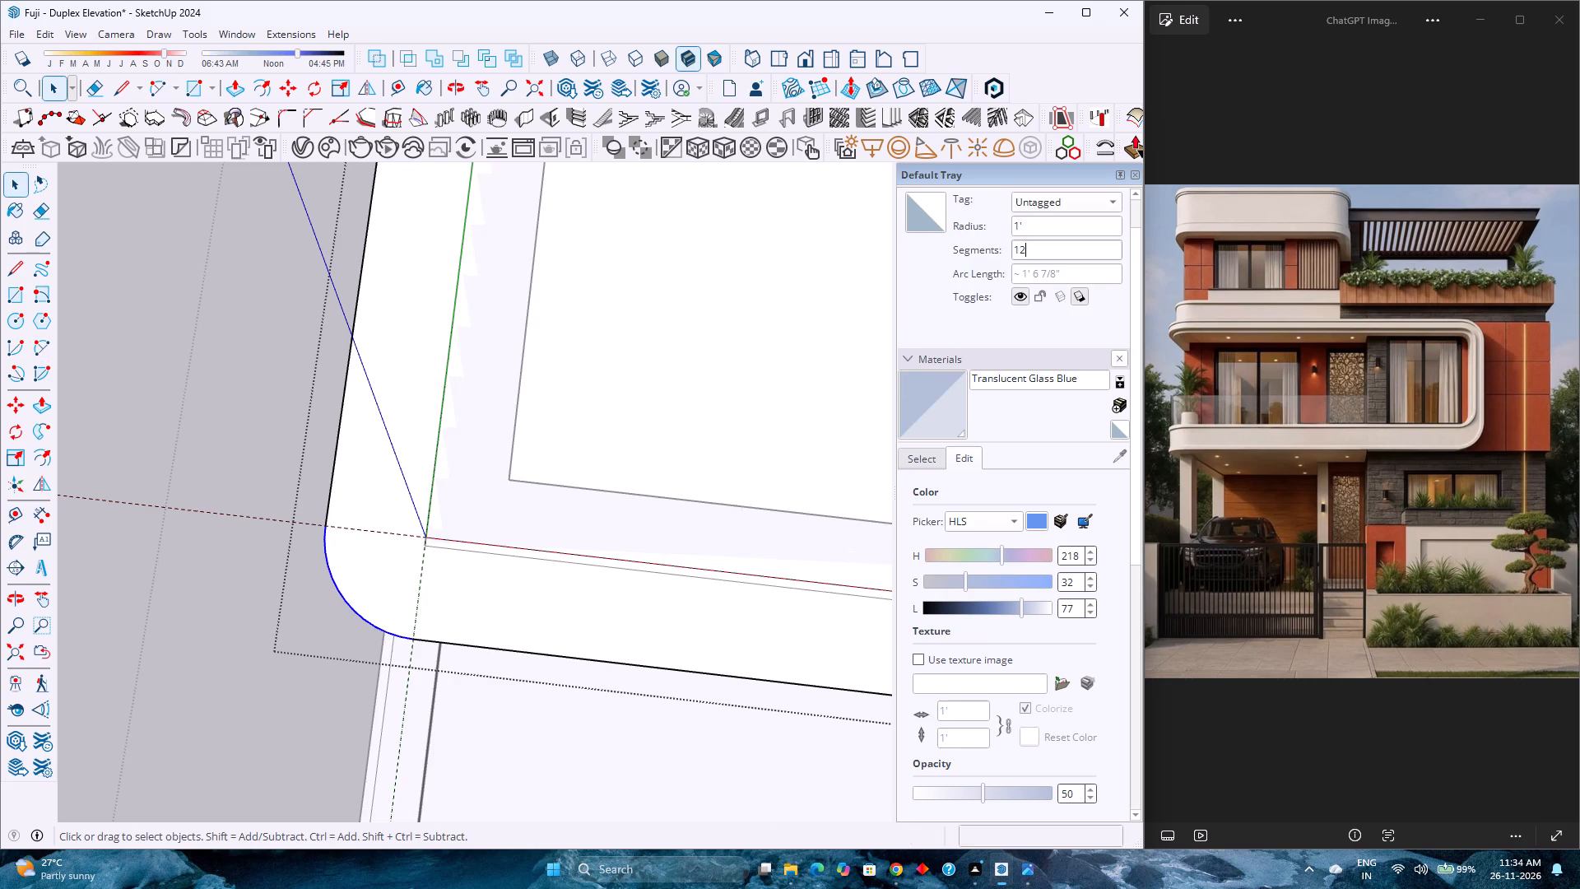
{"action": "key", "text": "0"}
{"action": "key", "text": "Return"}
Place a Tape Measure guide 1' inside the roof outline's right edge.
{"action": "scroll", "coordinate": [256, 490], "scroll_direction": "down", "scroll_amount": 3}
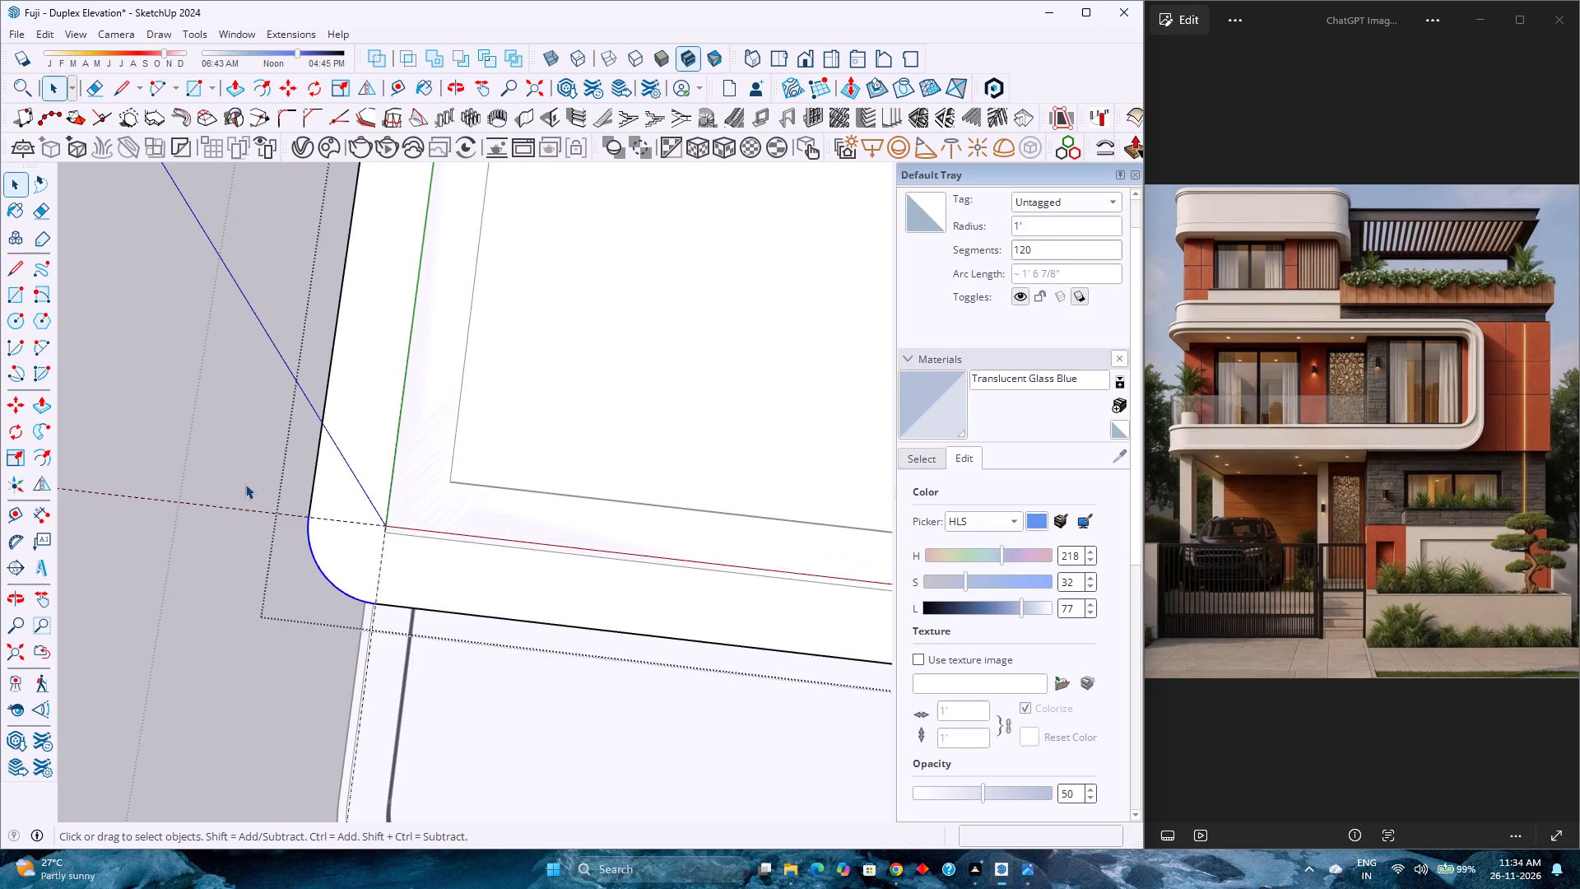
{"action": "scroll", "coordinate": [245, 484], "scroll_direction": "down", "scroll_amount": 11}
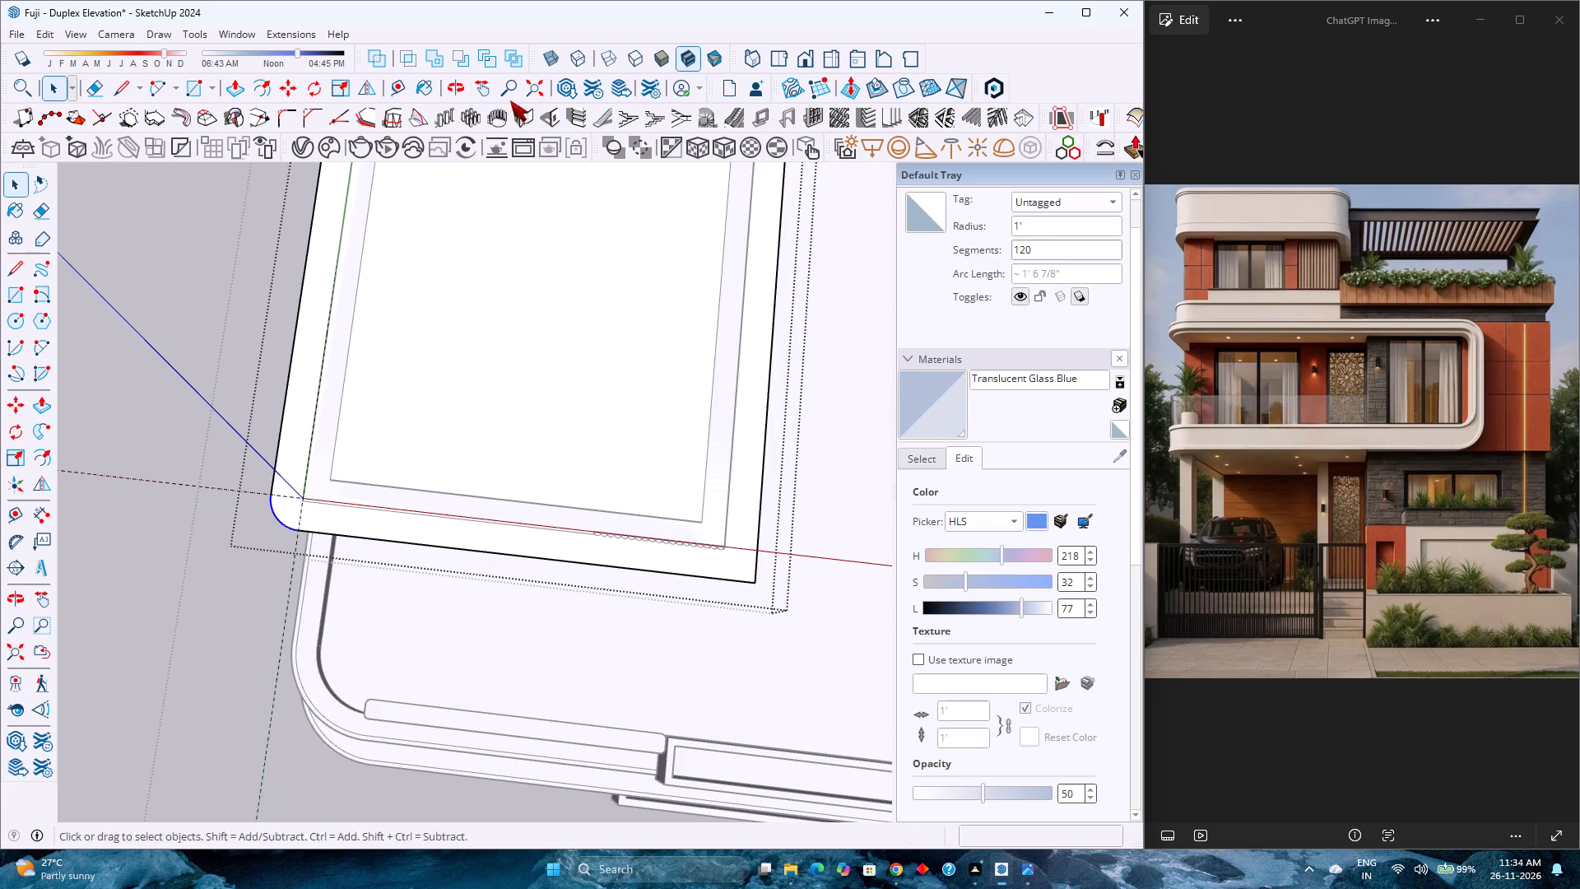
{"action": "left_click", "coordinate": [397, 82]}
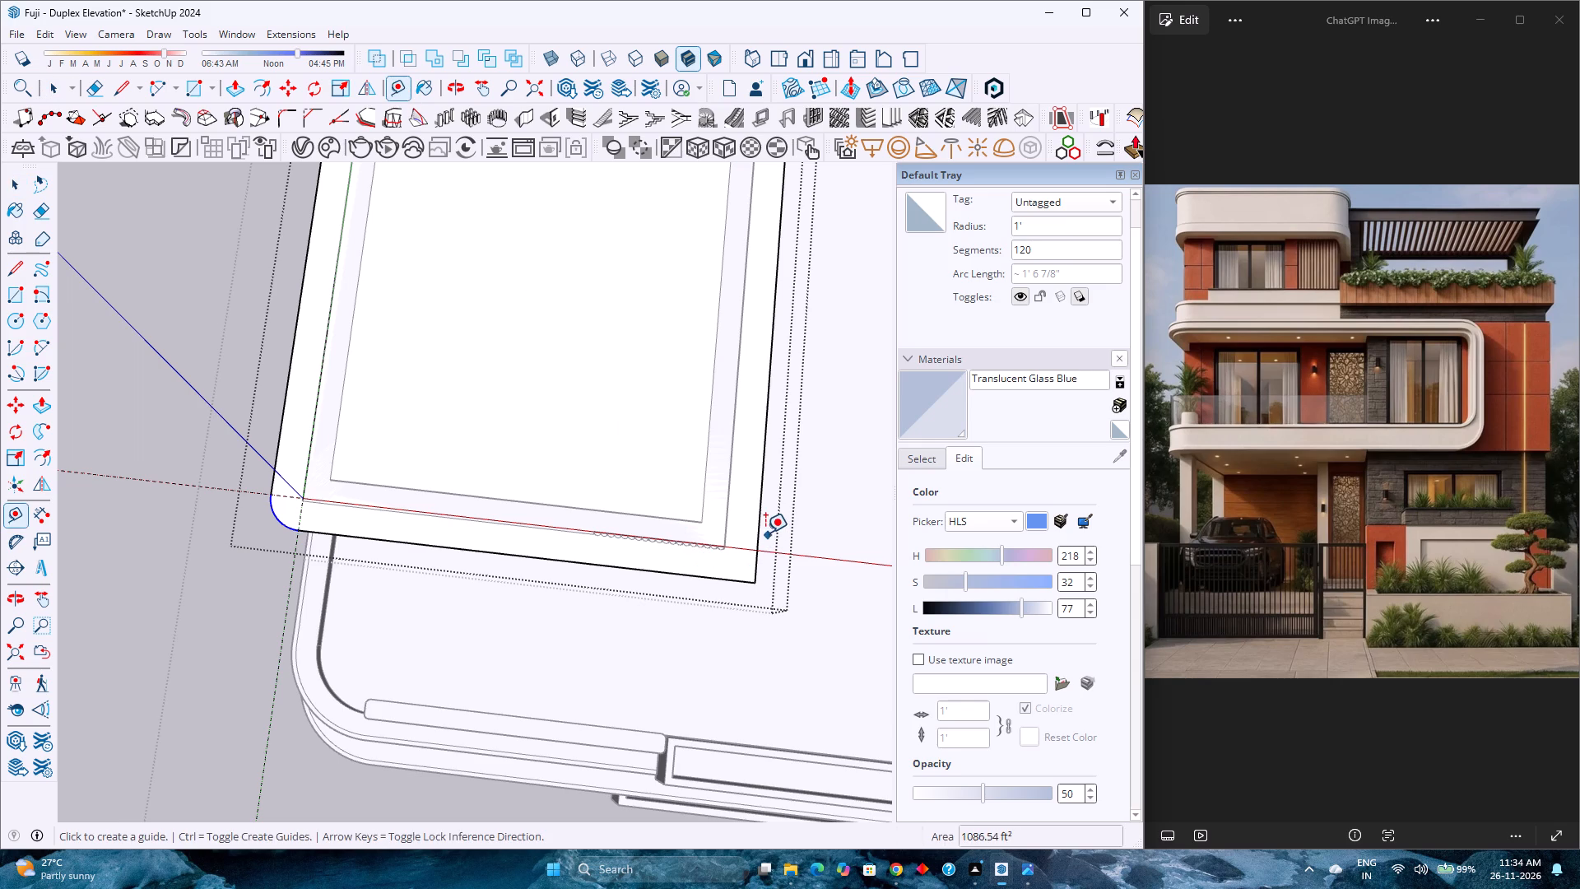
{"action": "scroll", "coordinate": [765, 533], "scroll_direction": "up", "scroll_amount": 7}
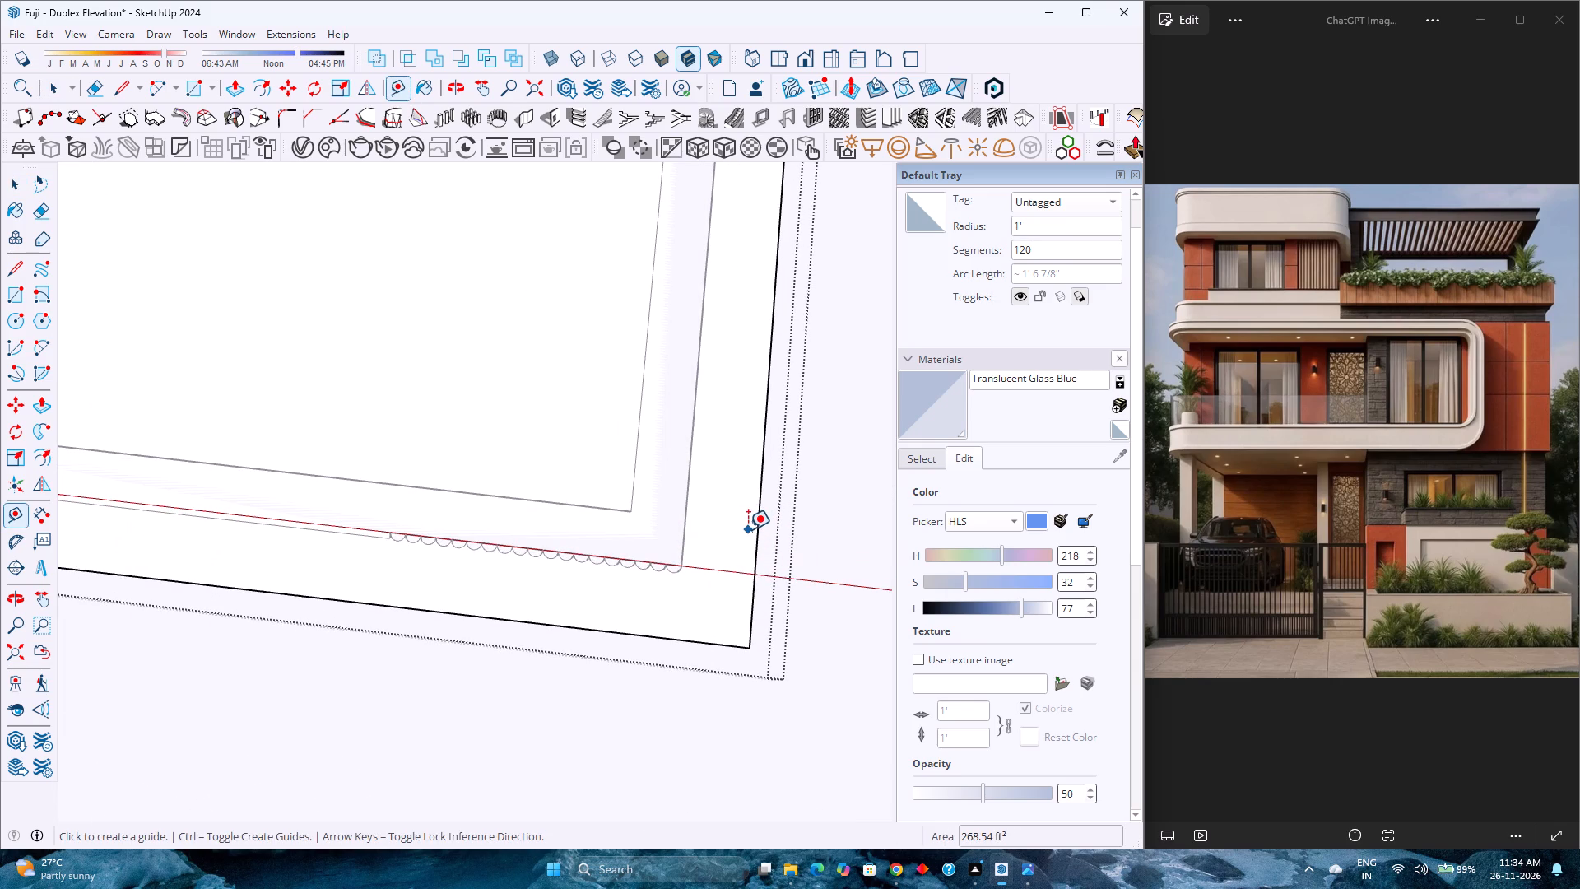
{"action": "left_click", "coordinate": [759, 527]}
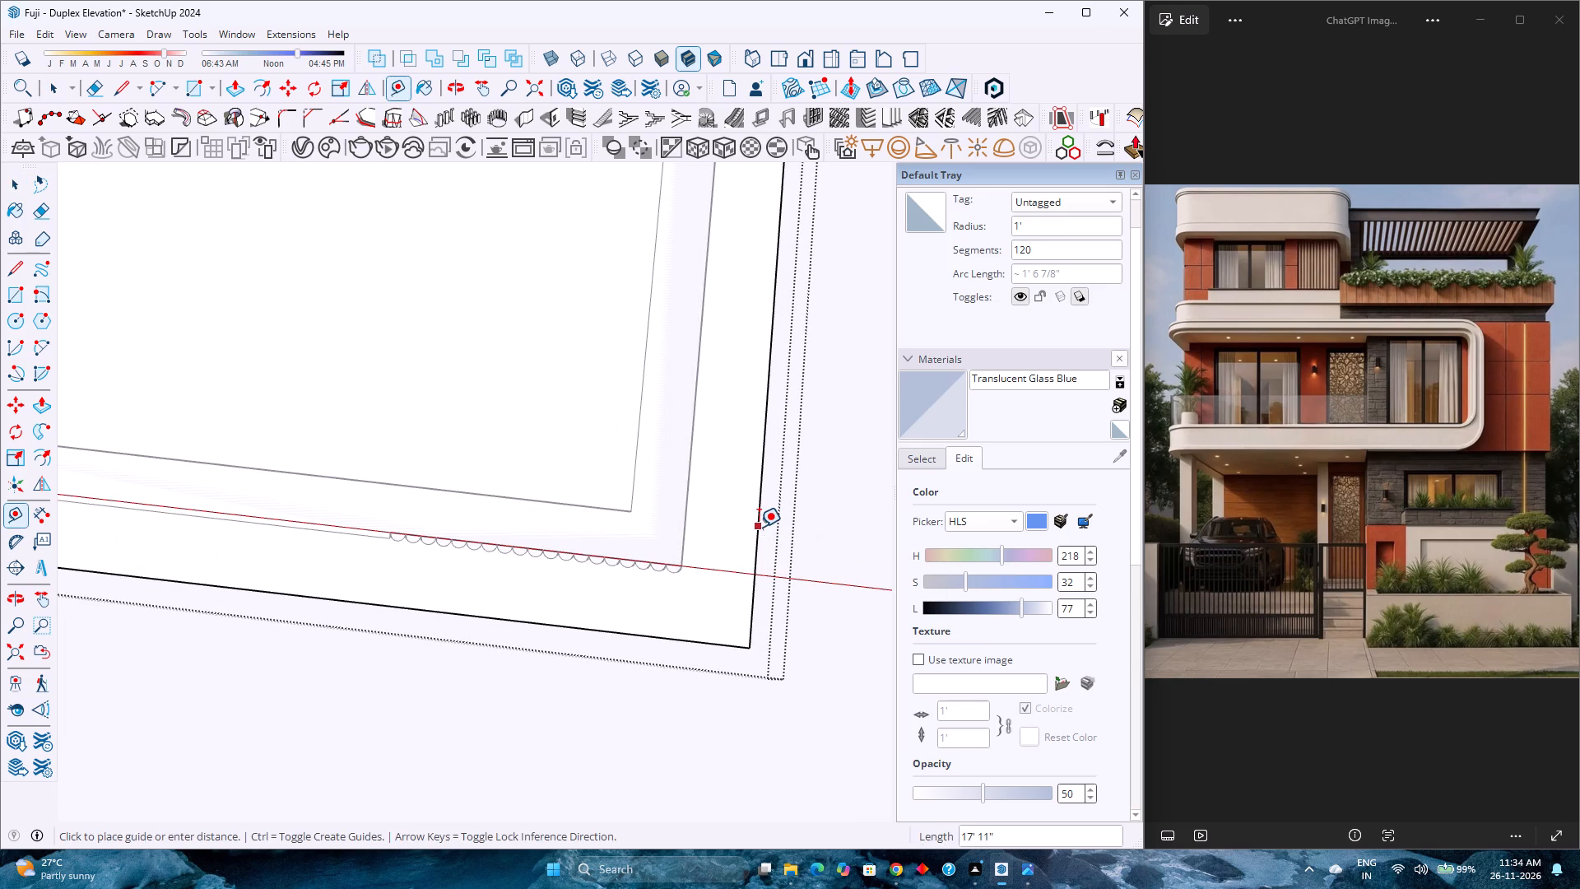
{"action": "left_click", "coordinate": [690, 507]}
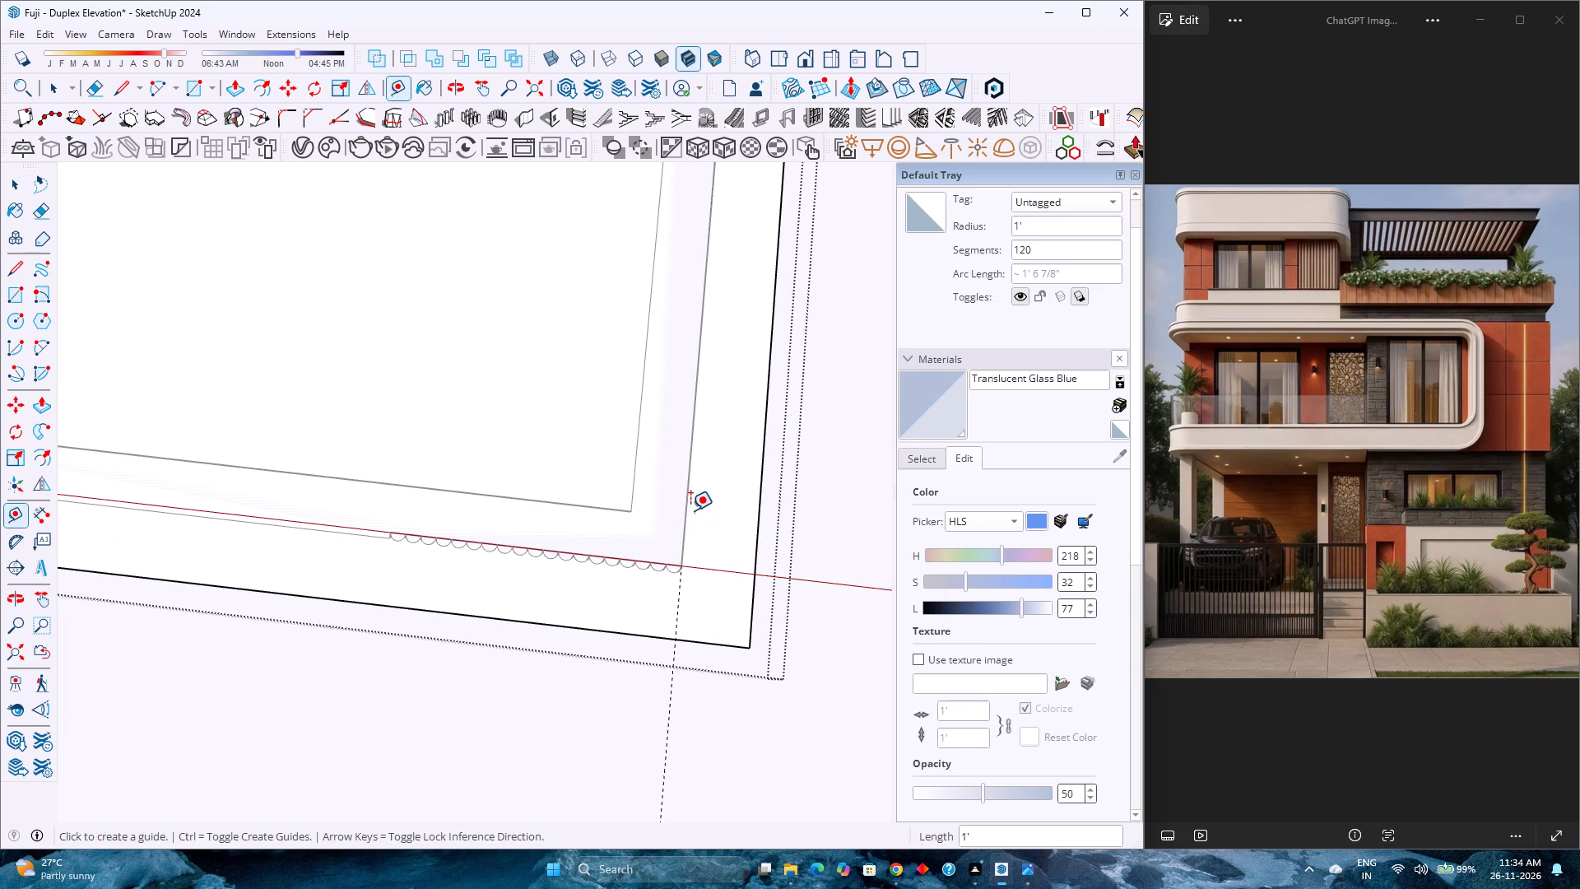
Round the roof outline's front-right corner with a tangent two-point arc of 1' radius and 120 segments.
{"action": "middle_click_drag", "start_coordinate": [697, 659], "coordinate": [525, 617]}
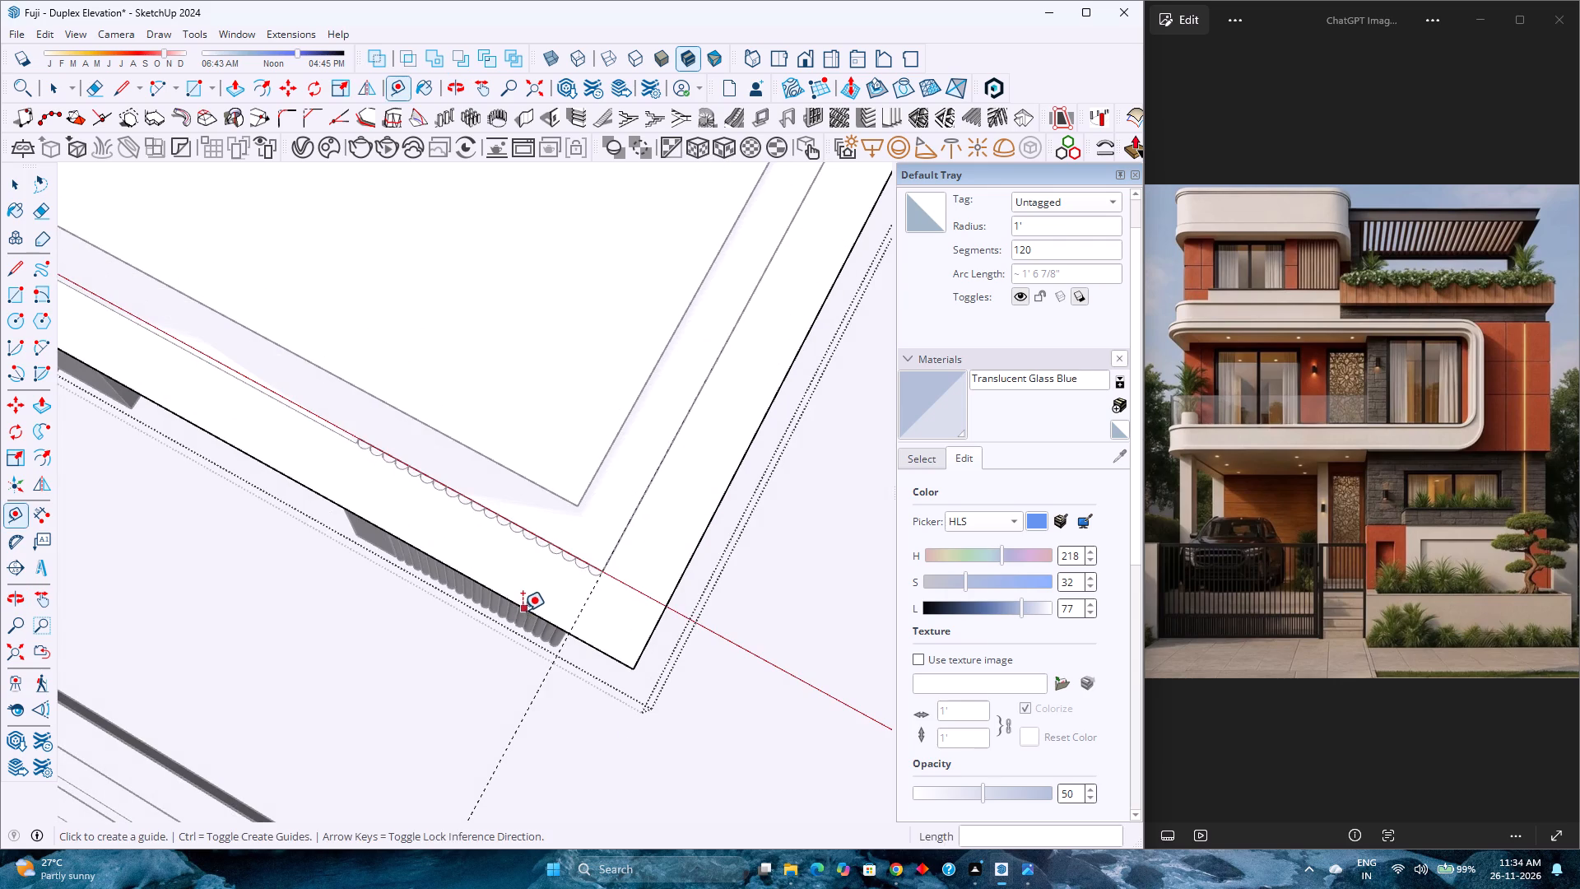
{"action": "key", "text": "a"}
{"action": "left_click", "coordinate": [566, 635]}
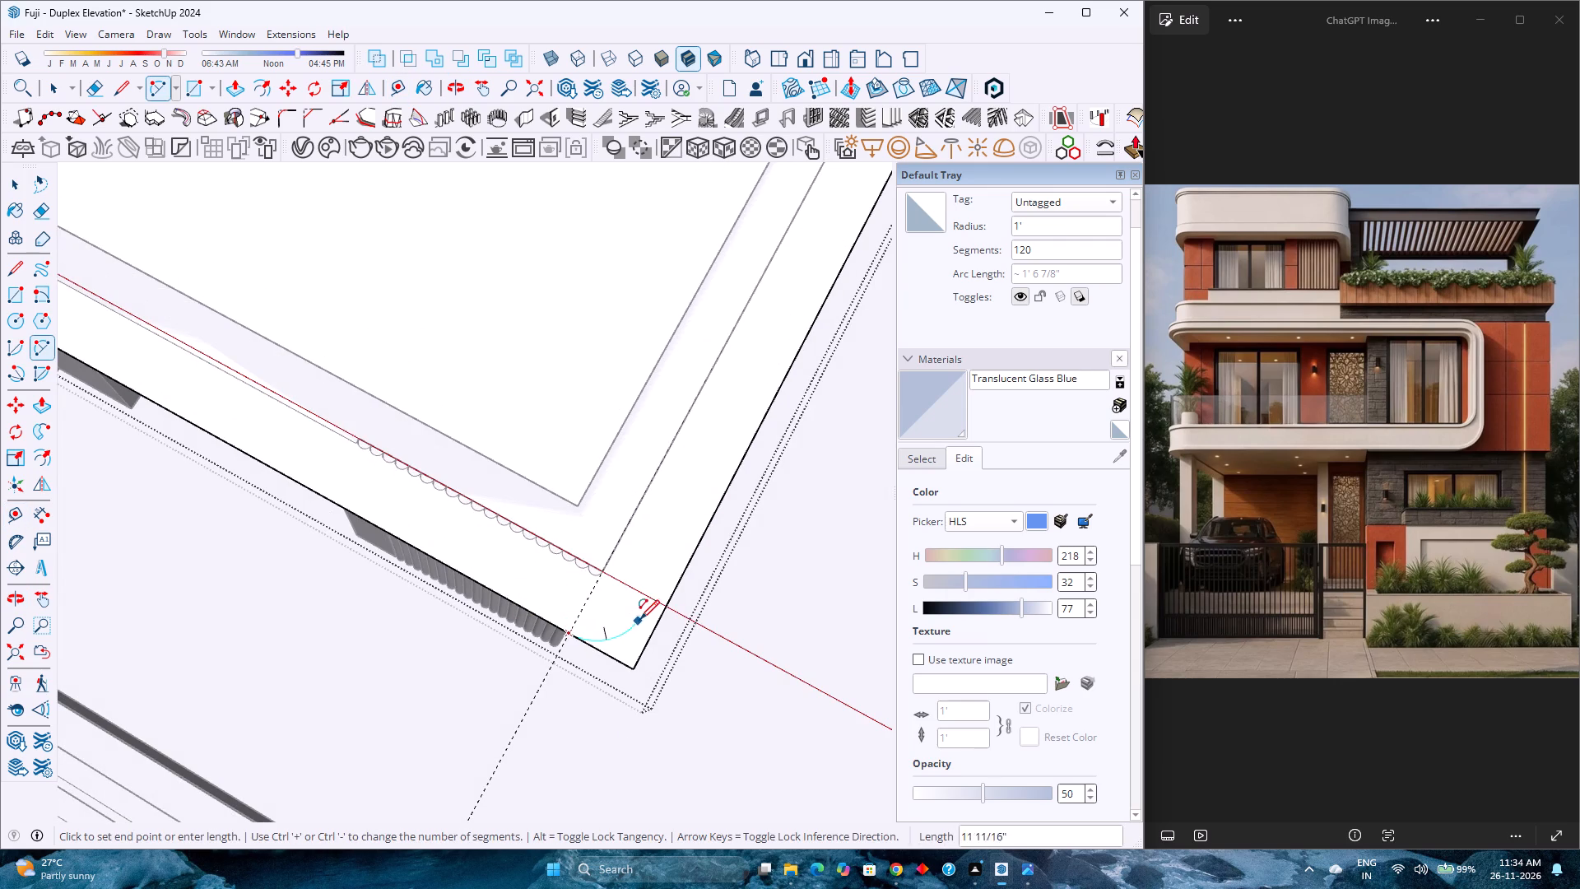
{"action": "double_click", "coordinate": [666, 607]}
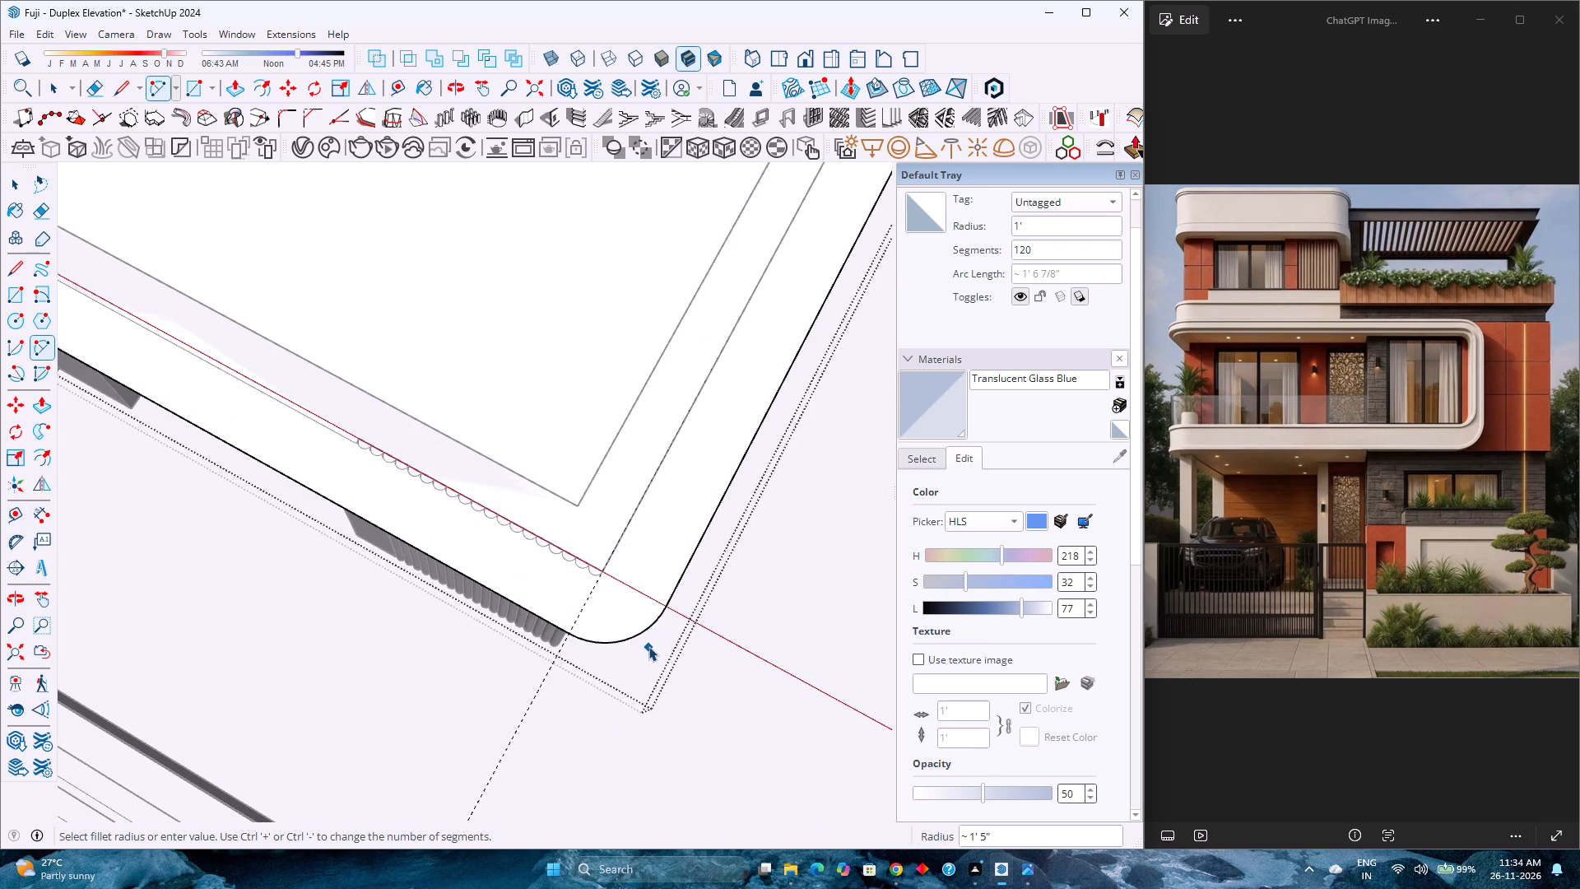
{"action": "key", "text": "space"}
{"action": "left_click", "coordinate": [644, 631]}
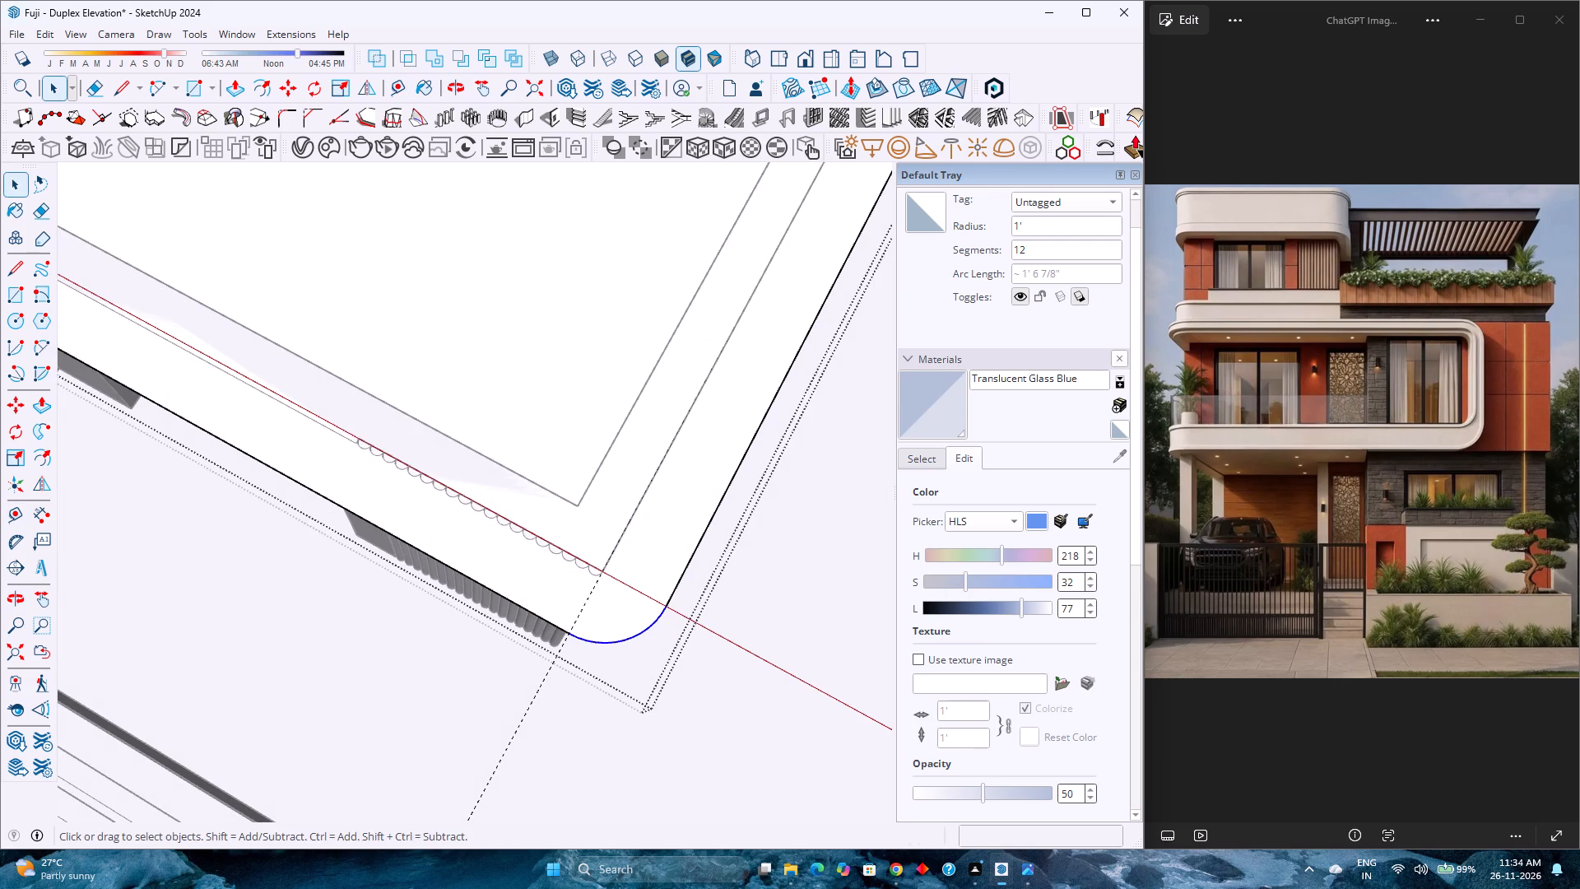
{"action": "double_click", "coordinate": [1073, 254]}
{"action": "key", "text": "1"}
{"action": "key", "text": "2"}
{"action": "key", "text": "0"}
{"action": "key", "text": "Return"}
Place a Tape Measure guide 1' inside the roof outline's rear edge.
{"action": "scroll", "coordinate": [681, 415], "scroll_direction": "down", "scroll_amount": 6}
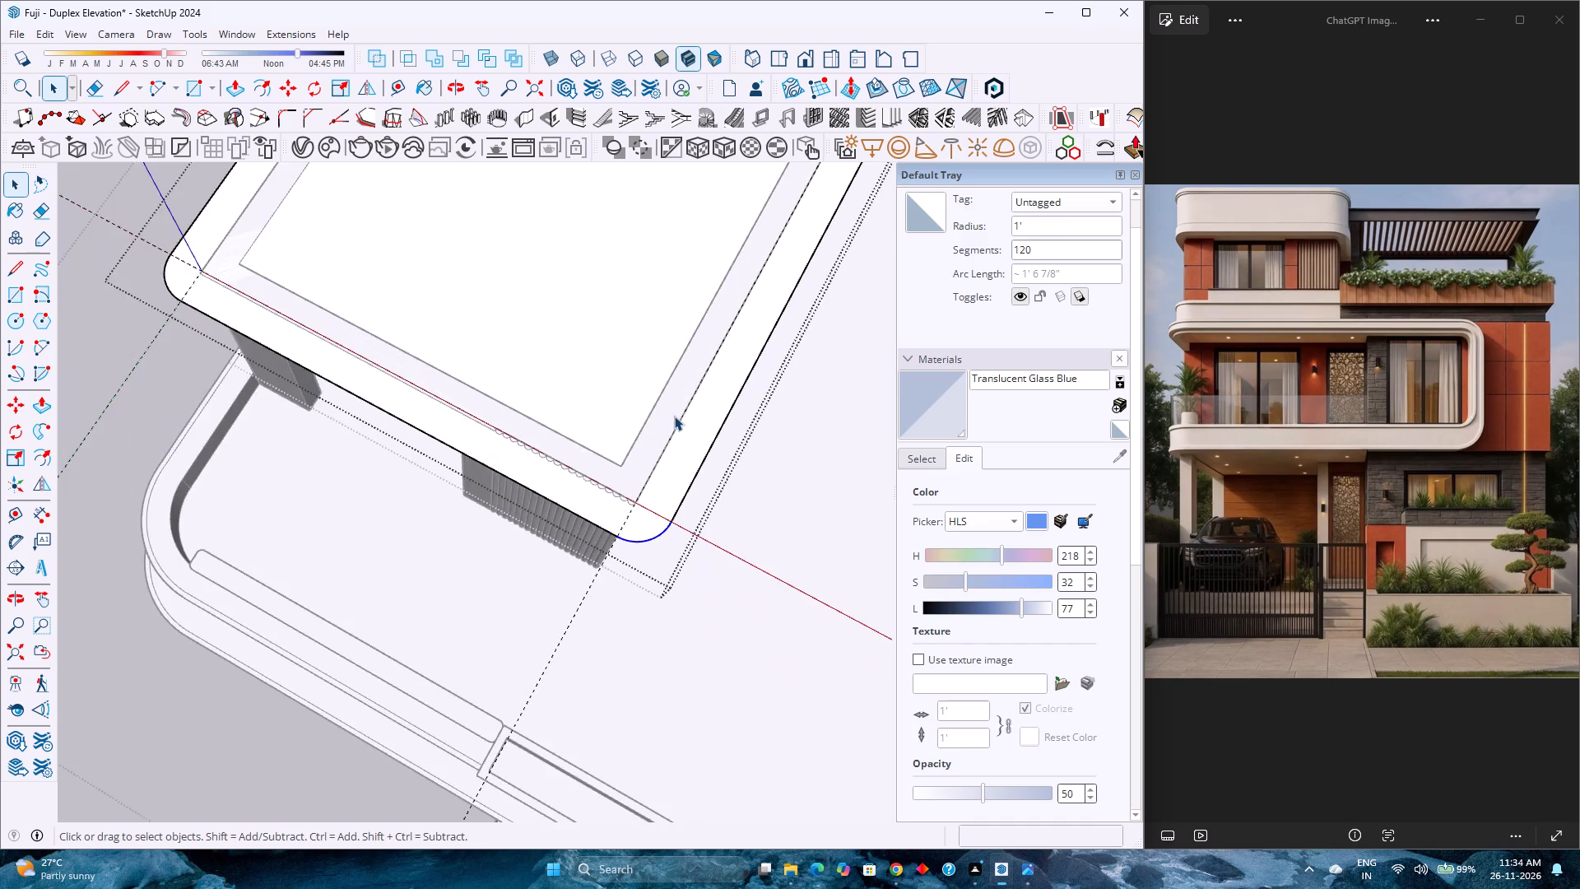
{"action": "scroll", "coordinate": [674, 416], "scroll_direction": "down", "scroll_amount": 4}
{"action": "middle_click_drag", "start_coordinate": [662, 365], "coordinate": [519, 605], "text": "shift"}
{"action": "middle_click", "coordinate": [519, 605], "text": "shift"}
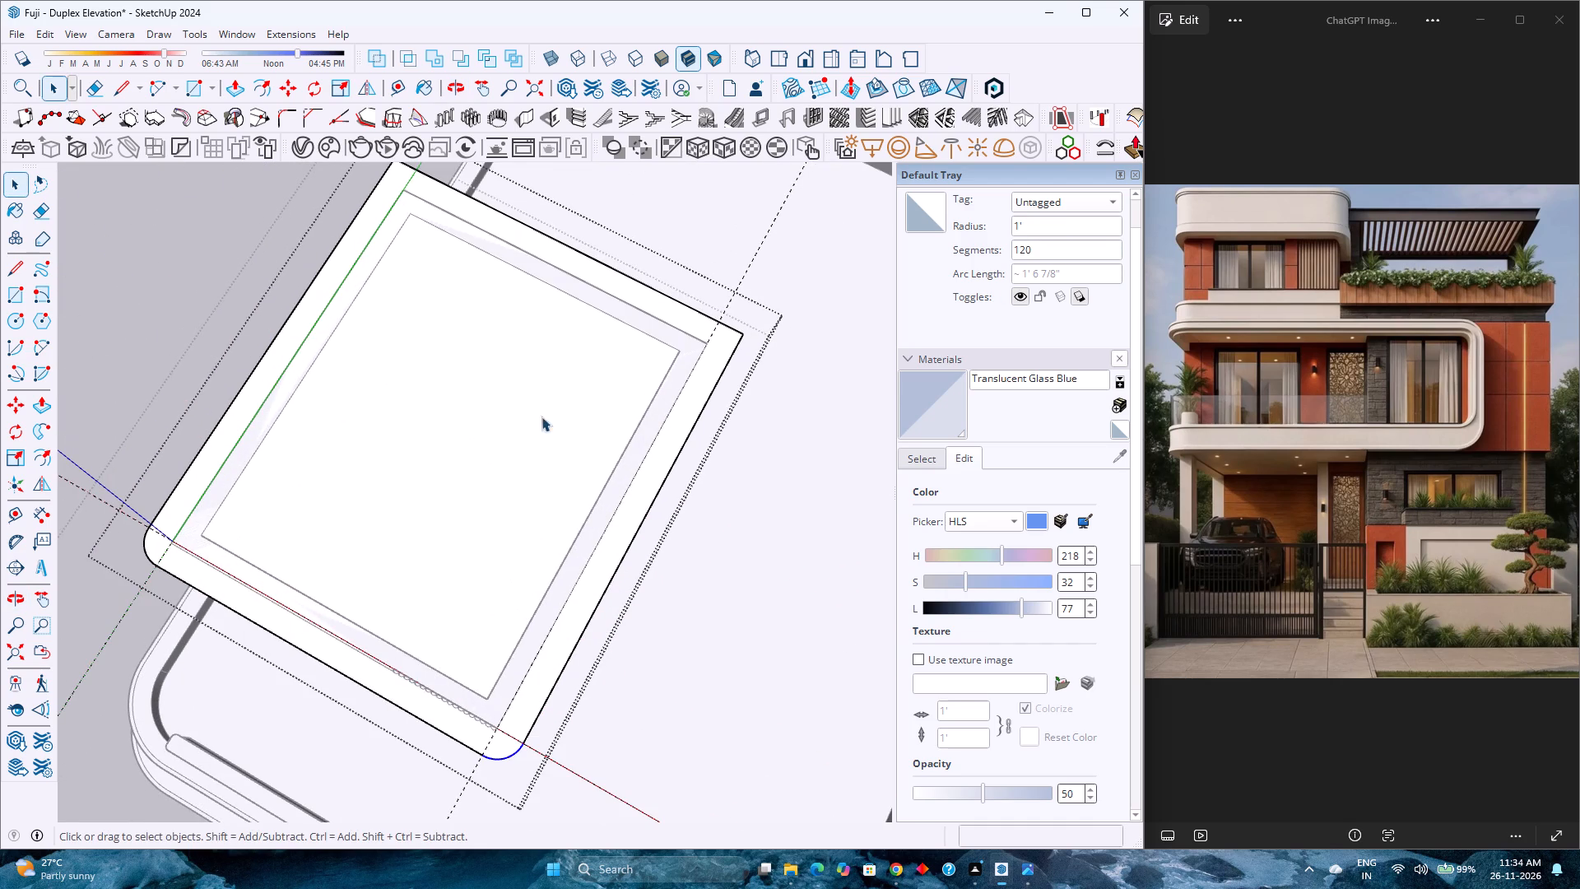
{"action": "left_click", "coordinate": [402, 81]}
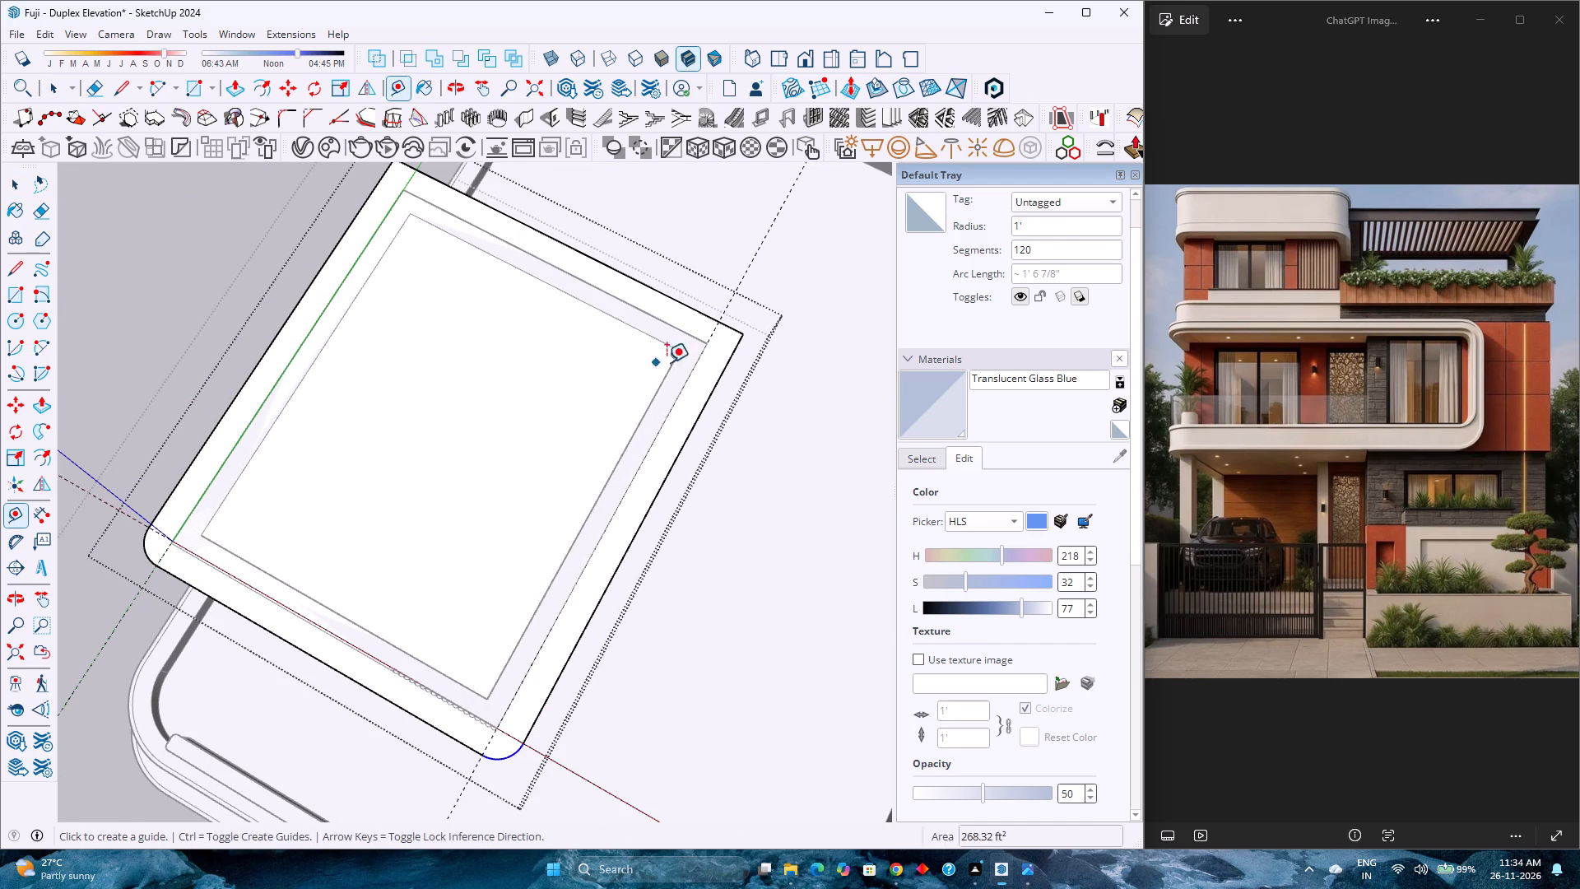
{"action": "scroll", "coordinate": [696, 334], "scroll_direction": "up", "scroll_amount": 4}
{"action": "left_click", "coordinate": [690, 337]}
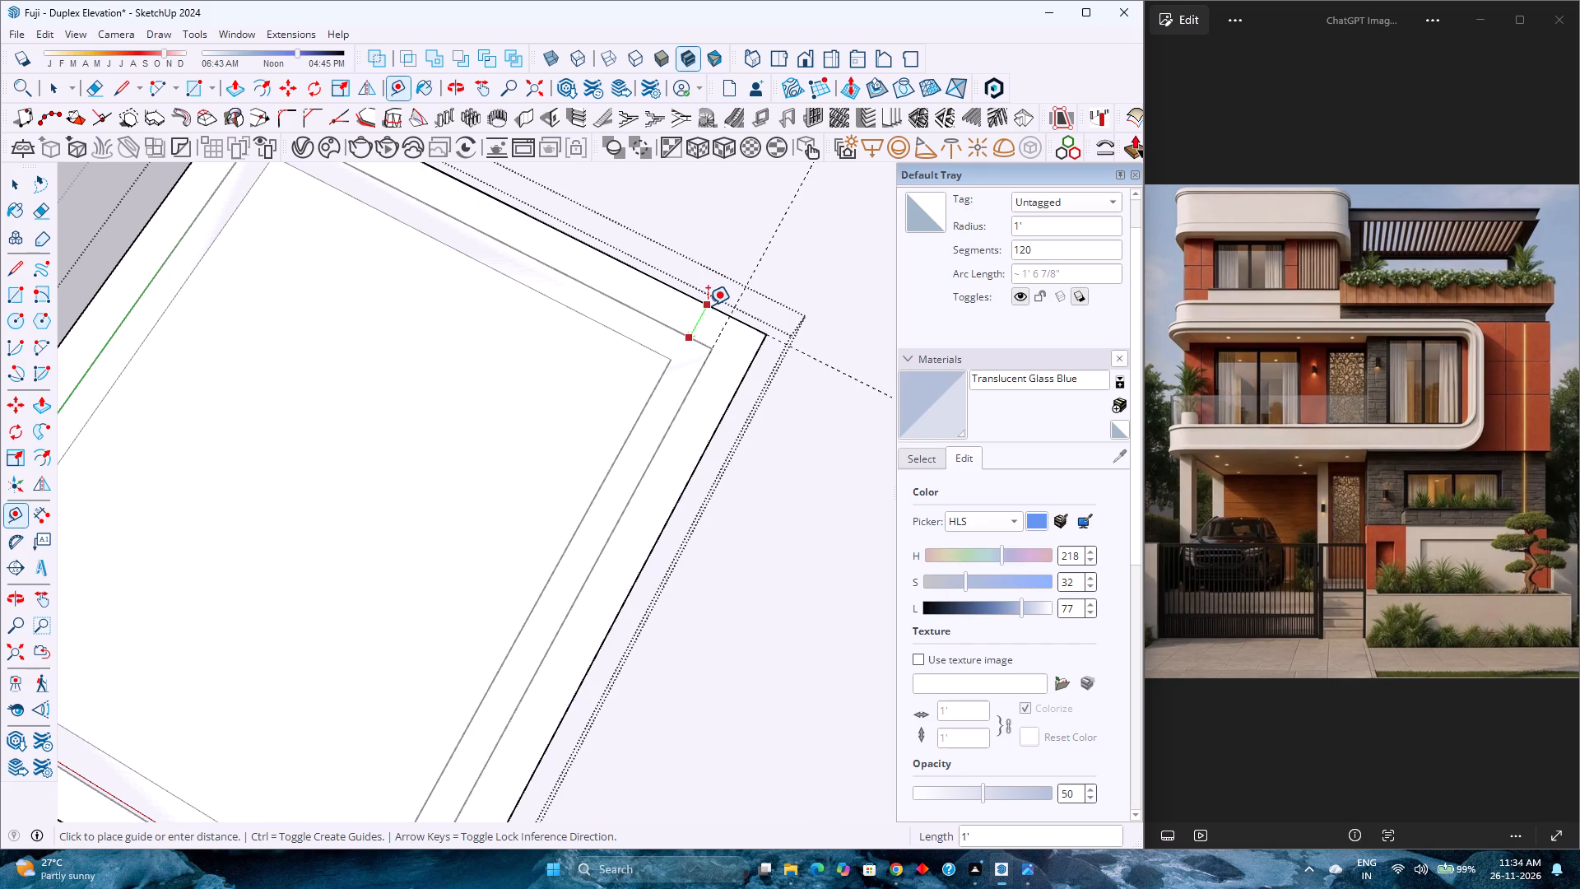
{"action": "key", "text": "Escape"}
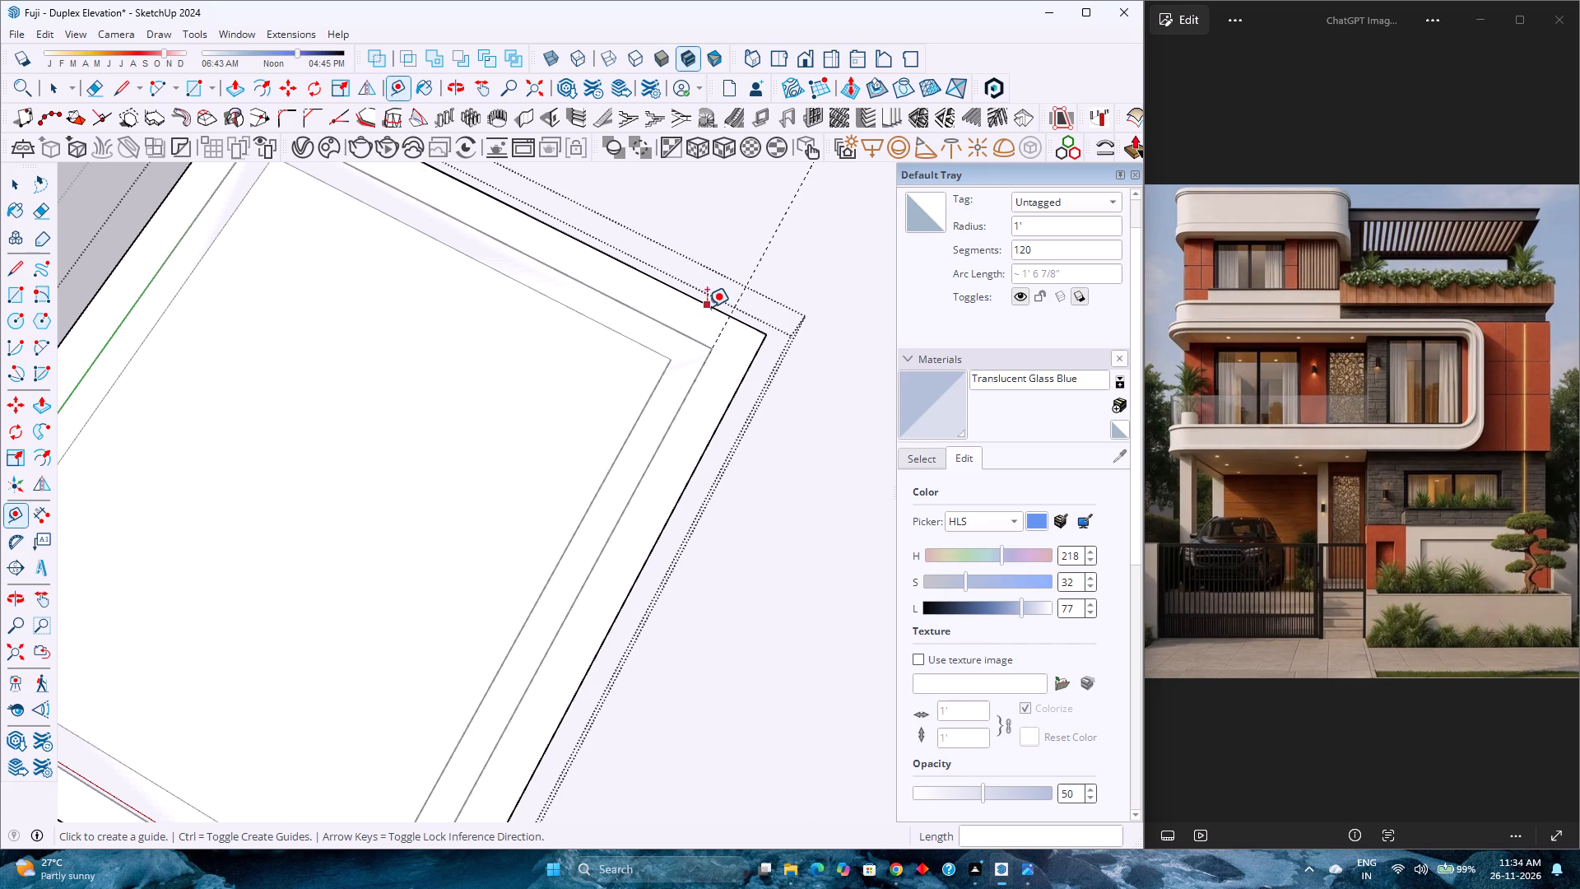
{"action": "left_click", "coordinate": [713, 306]}
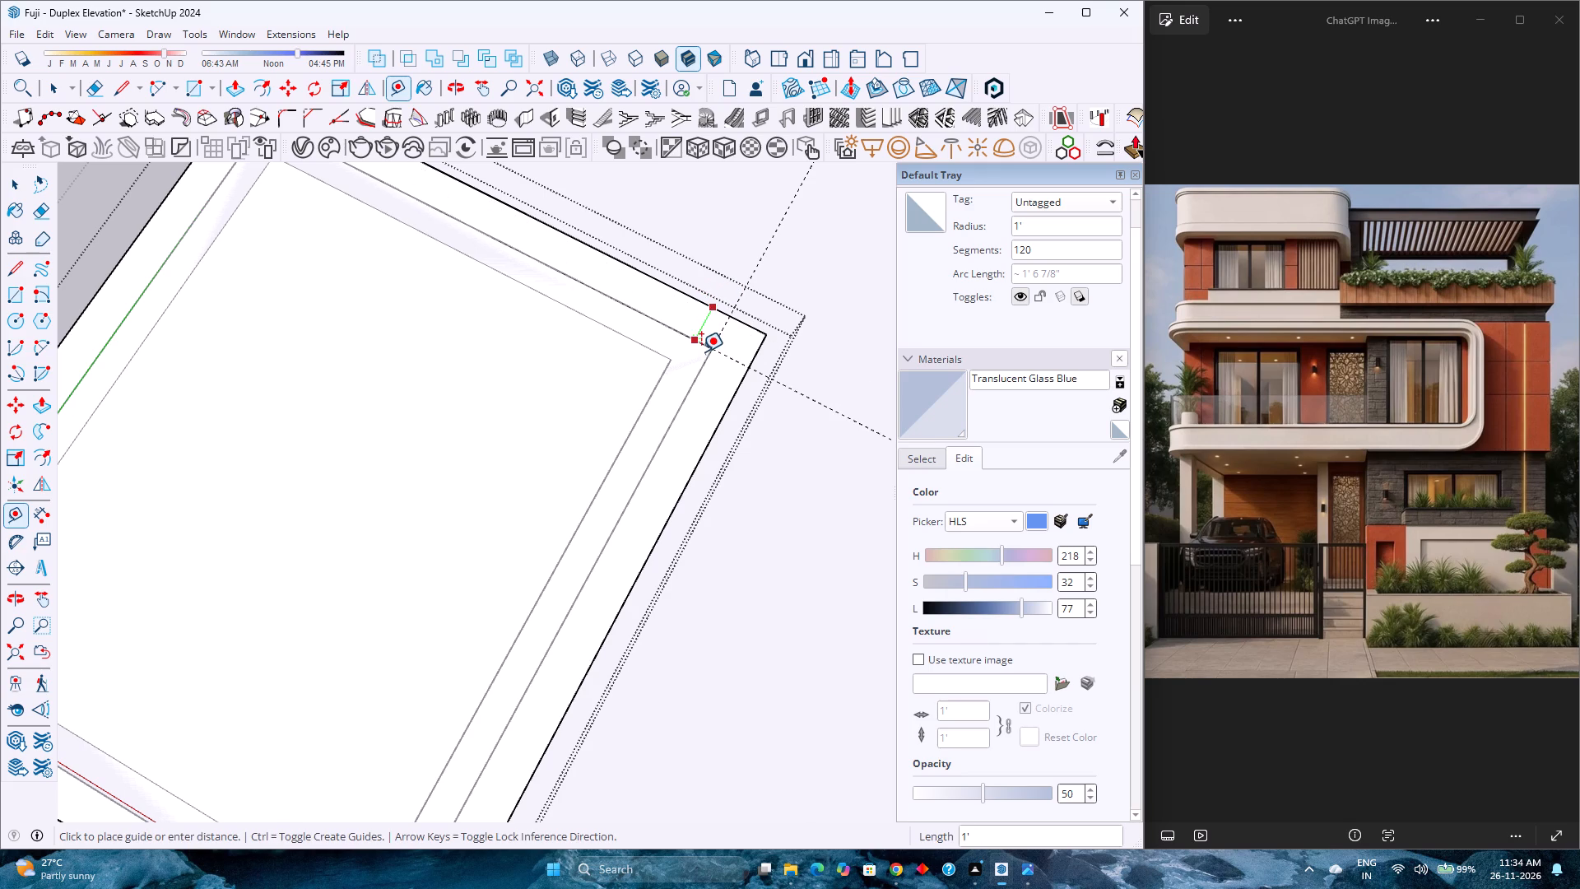
{"action": "left_click", "coordinate": [701, 351]}
{"action": "key", "text": "1"}
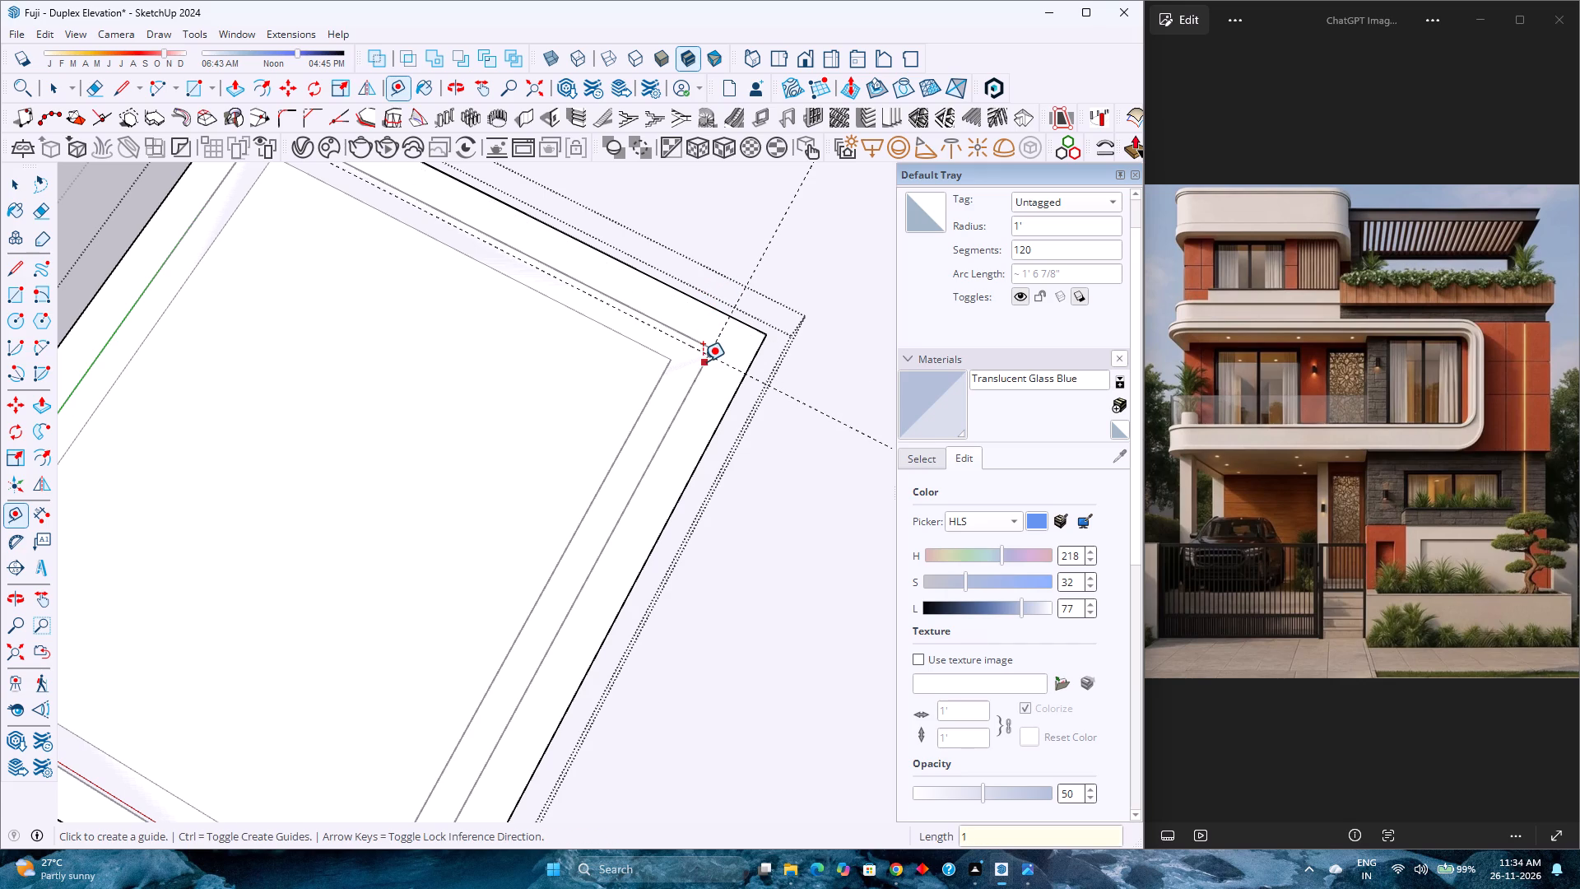
{"action": "key", "text": "apostrophe"}
{"action": "key", "text": "Return"}
Round the roof outline's rear-right corner with a tangent two-point arc of 1' radius and 120 segments.
{"action": "key", "text": "a"}
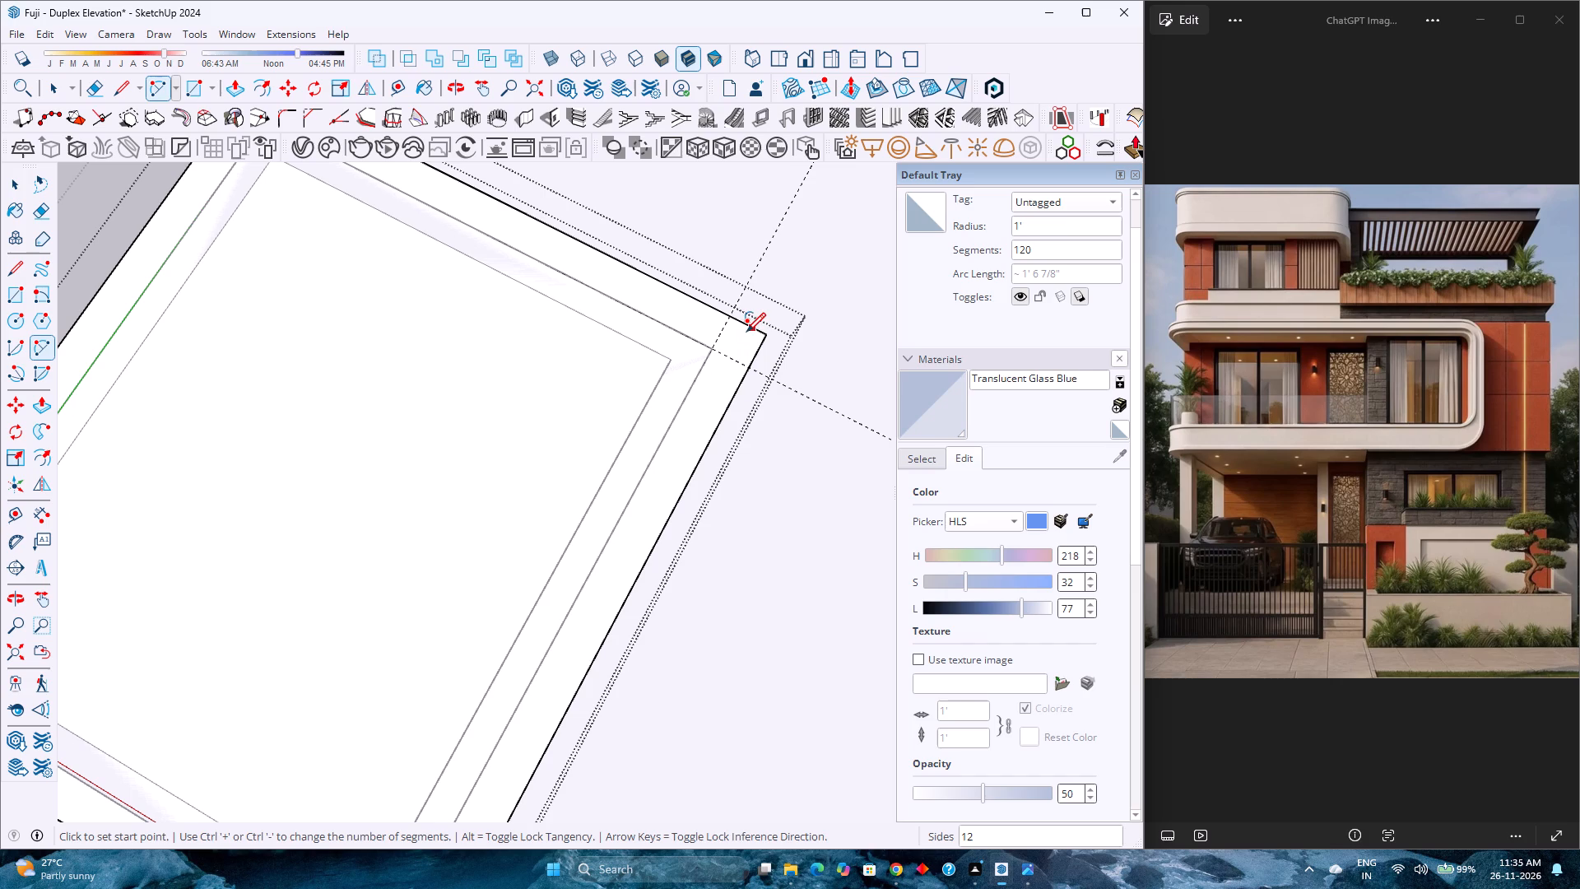
{"action": "left_click", "coordinate": [727, 316]}
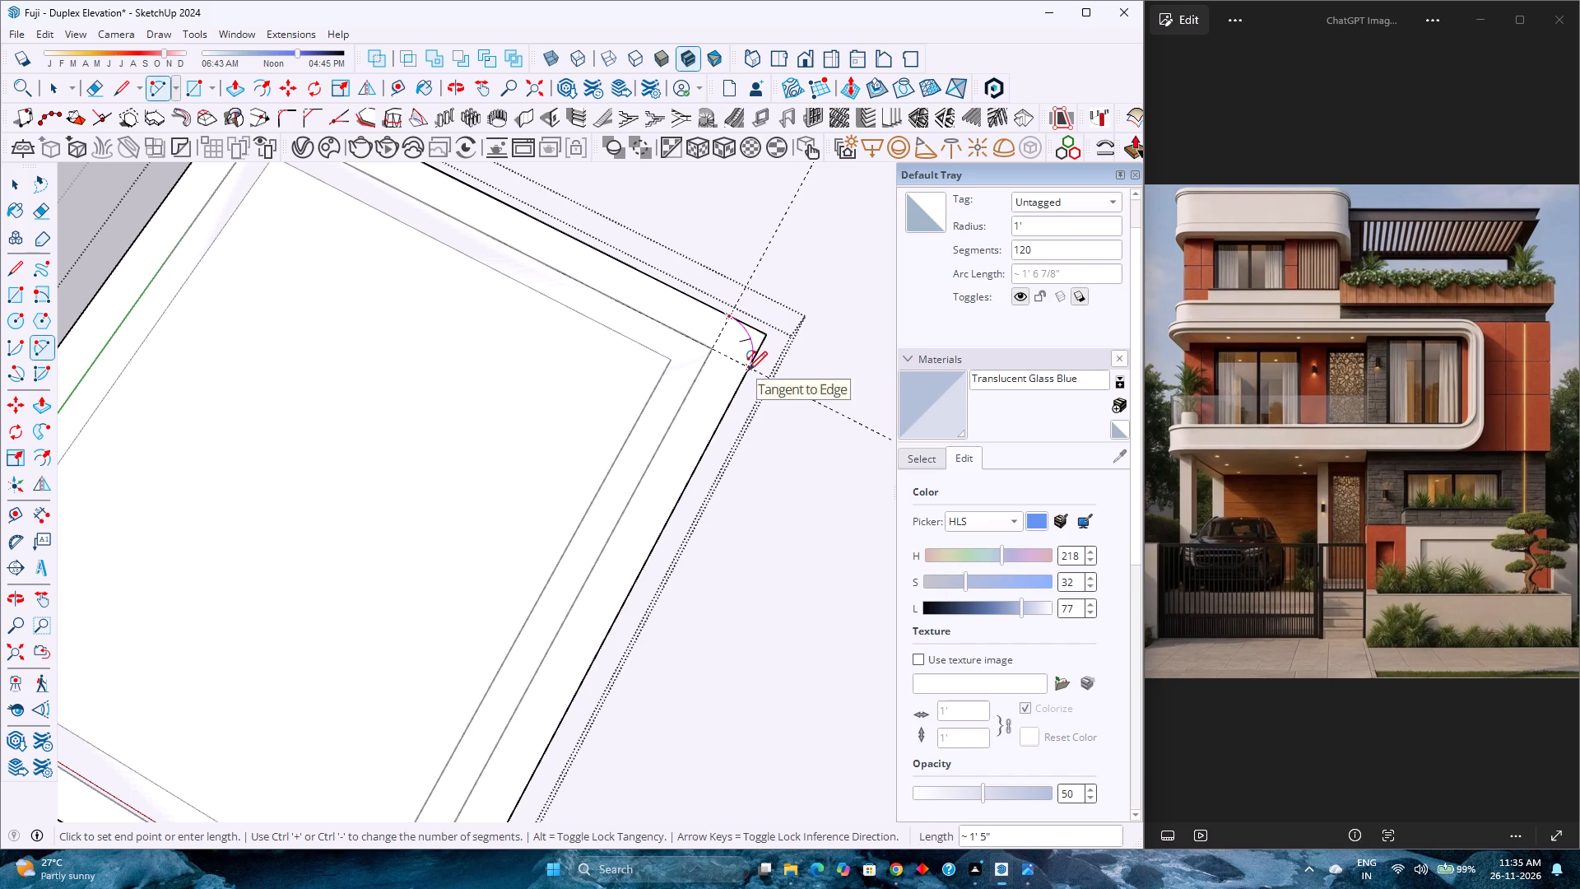
{"action": "double_click", "coordinate": [748, 370]}
{"action": "scroll", "coordinate": [746, 361], "scroll_direction": "up", "scroll_amount": 6}
{"action": "key", "text": "space"}
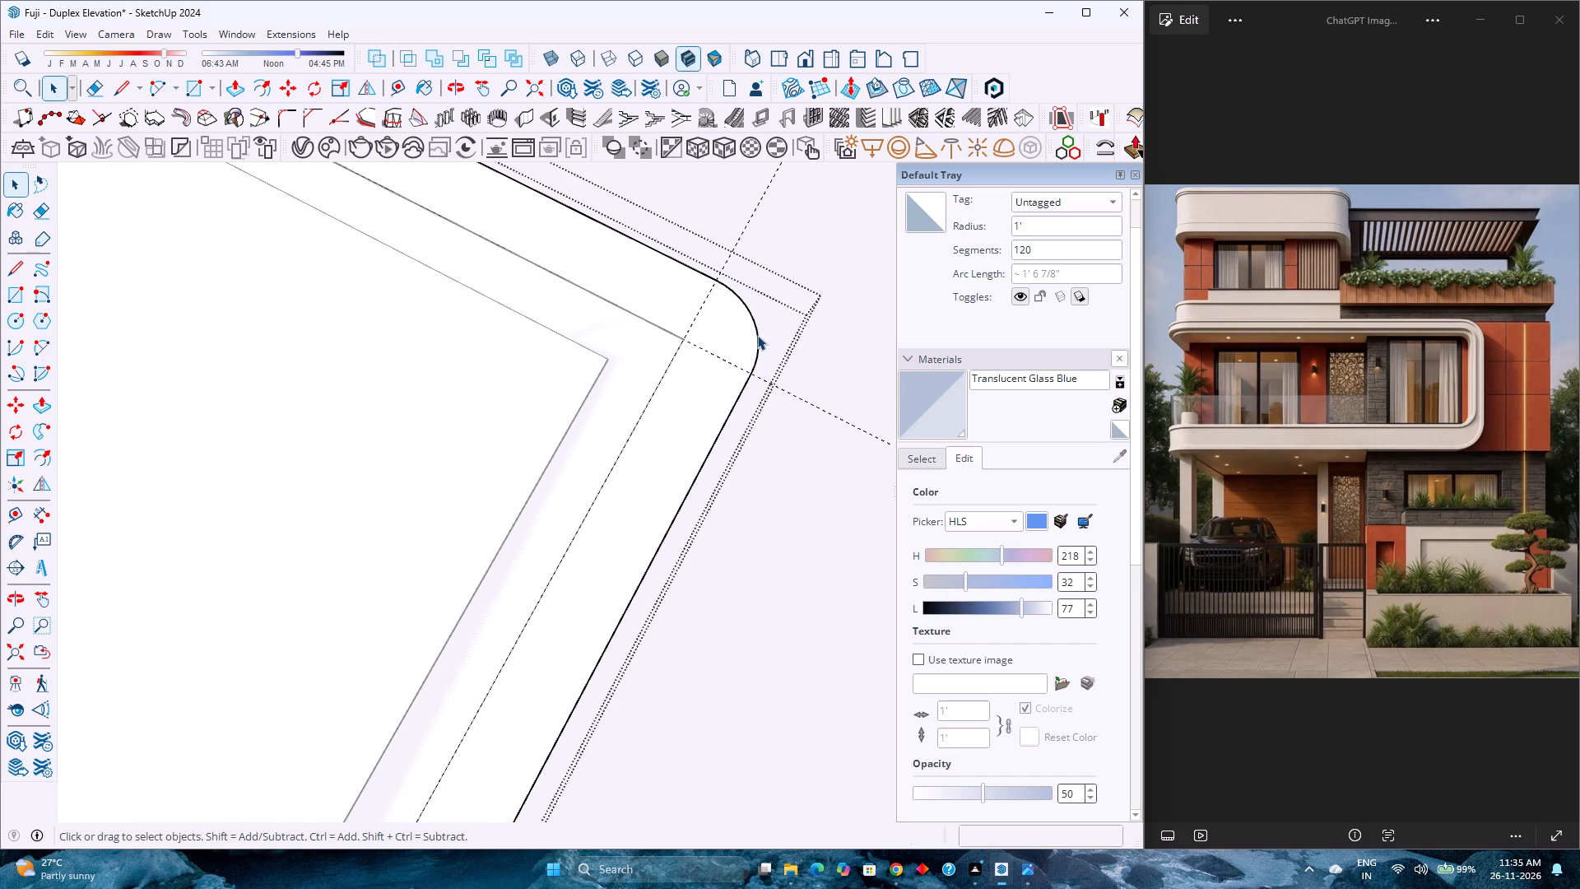
{"action": "left_click", "coordinate": [757, 335]}
{"action": "left_click", "coordinate": [1048, 254]}
{"action": "key", "text": "Return"}
{"action": "key", "text": "0"}
{"action": "key", "text": "Return"}
Round the roof outline's rear-left corner with a tangent two-point arc of 1' radius and 120 segments.
{"action": "scroll", "coordinate": [737, 454], "scroll_direction": "down", "scroll_amount": 12}
{"action": "key", "text": "a"}
{"action": "scroll", "coordinate": [506, 286], "scroll_direction": "up", "scroll_amount": 4}
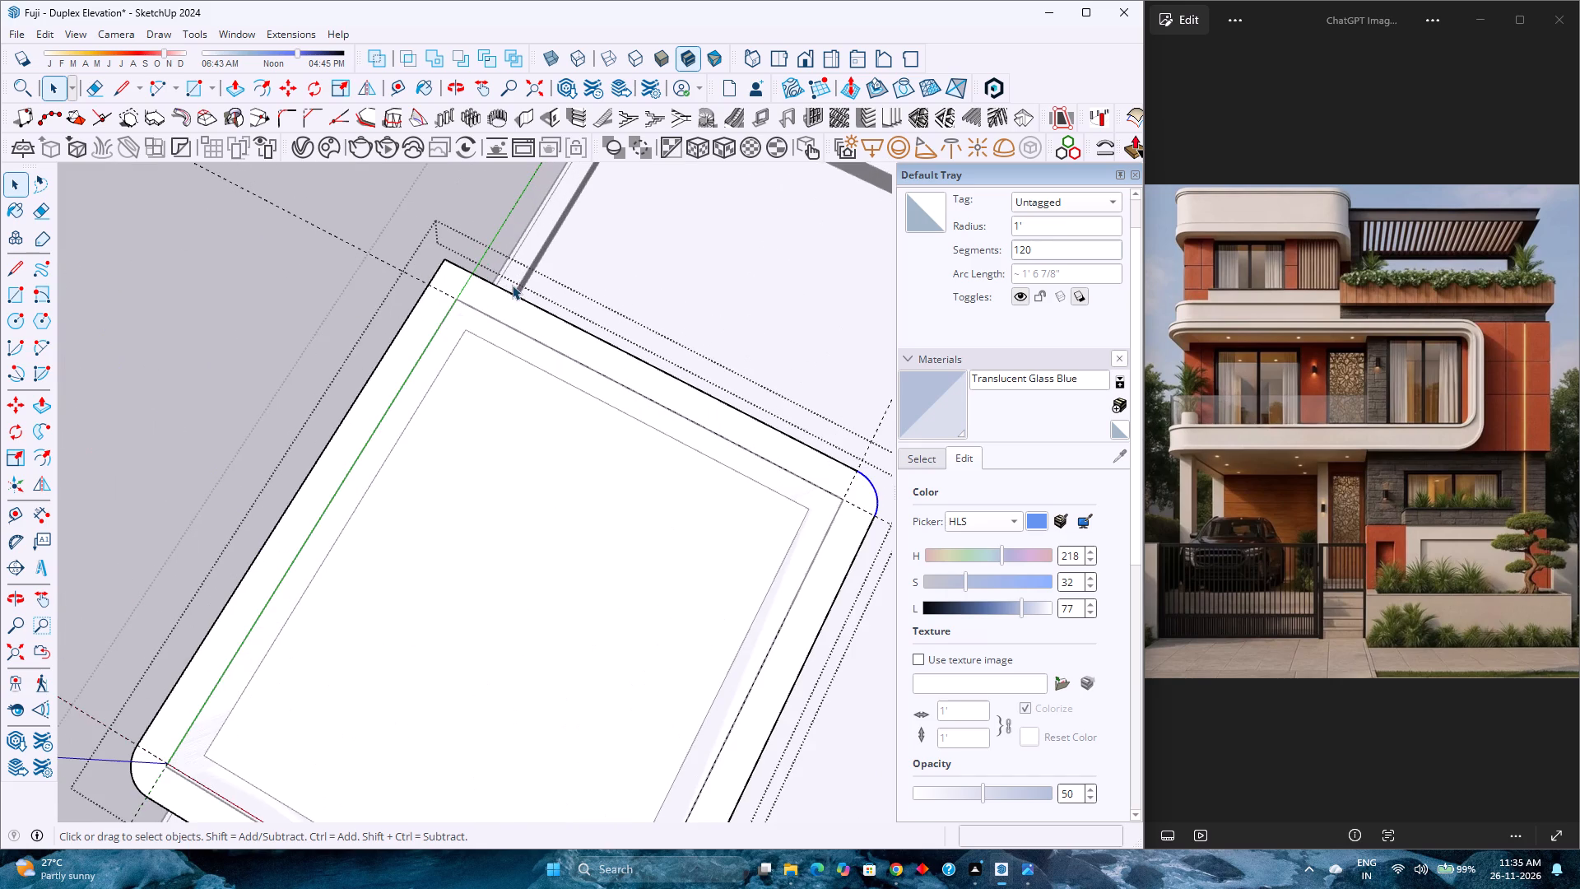
{"action": "scroll", "coordinate": [458, 282], "scroll_direction": "up", "scroll_amount": 2}
{"action": "left_click", "coordinate": [454, 282]}
{"action": "scroll", "coordinate": [454, 282], "scroll_direction": "up", "scroll_amount": 3}
{"action": "key", "text": "a"}
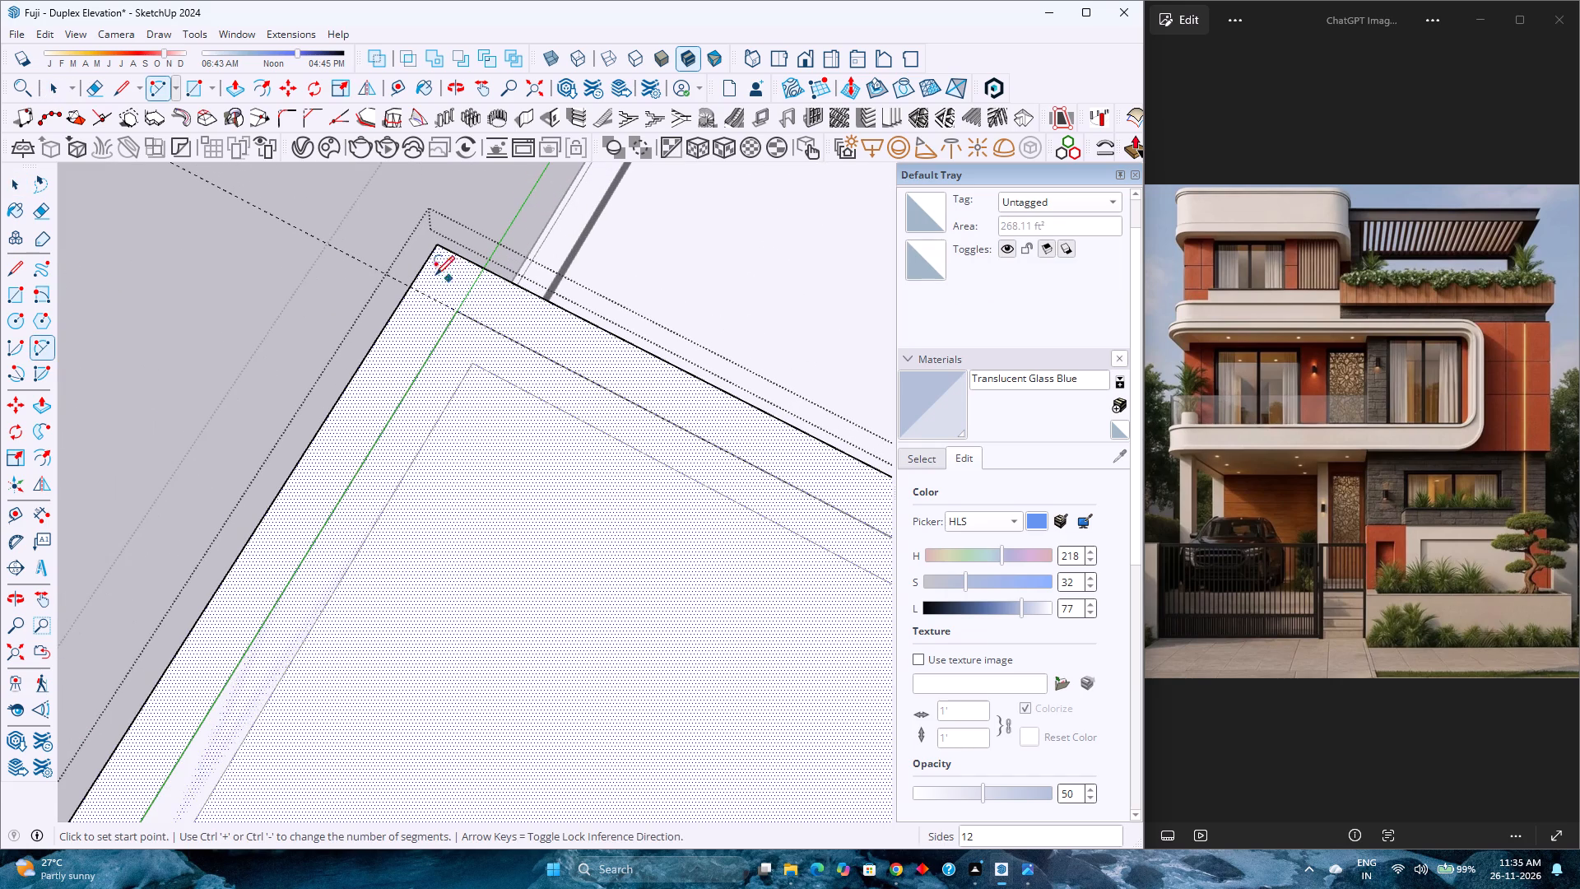
{"action": "left_click", "coordinate": [414, 286]}
{"action": "double_click", "coordinate": [486, 267]}
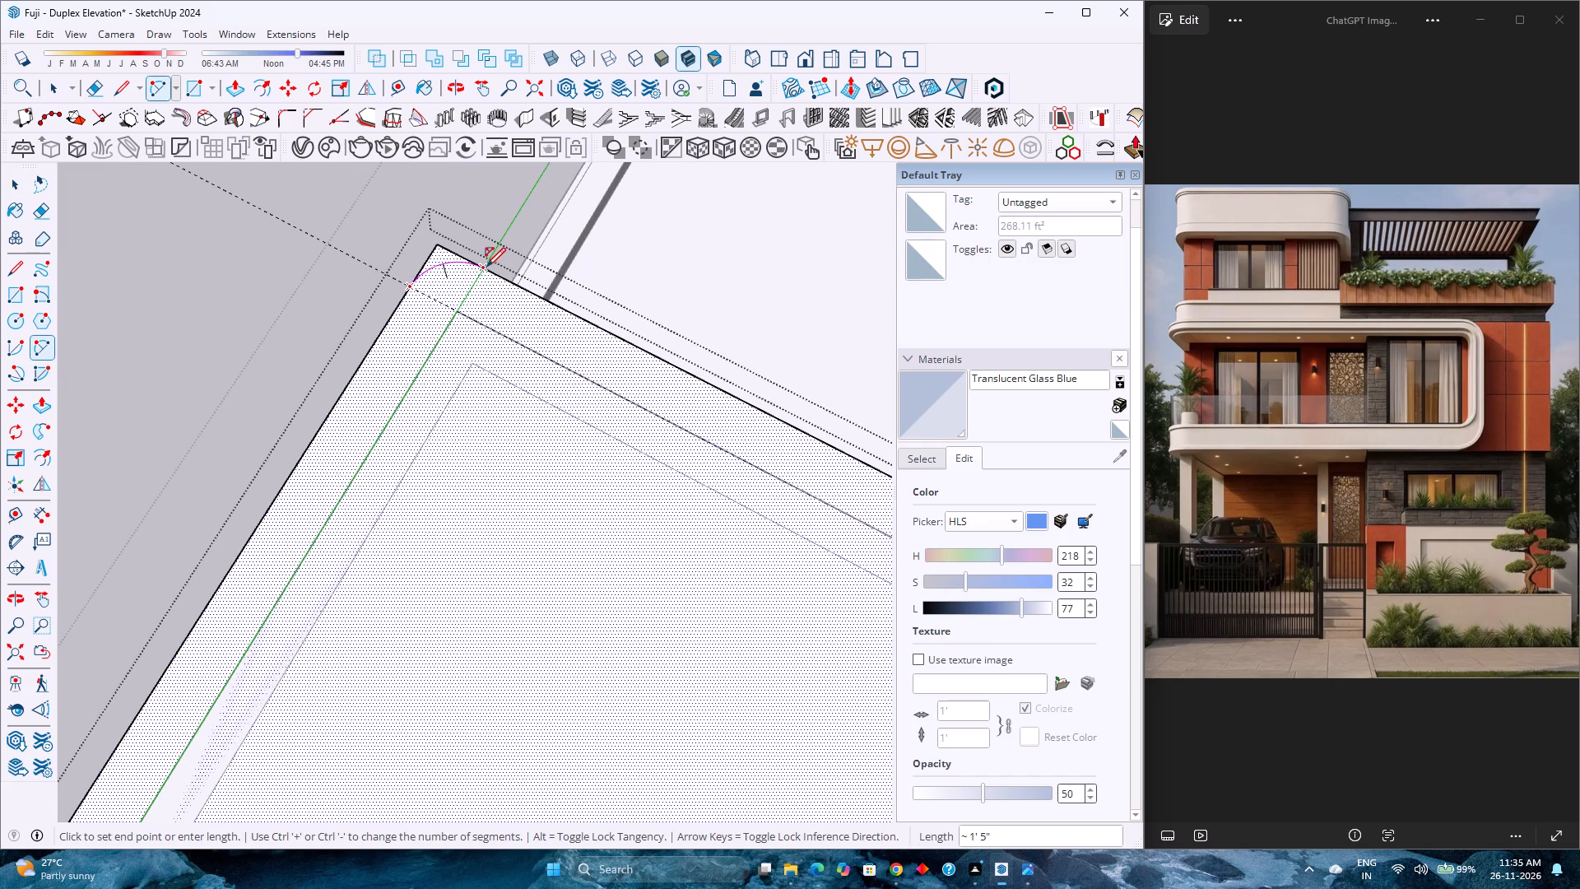
{"action": "key", "text": "space"}
{"action": "left_click", "coordinate": [448, 266]}
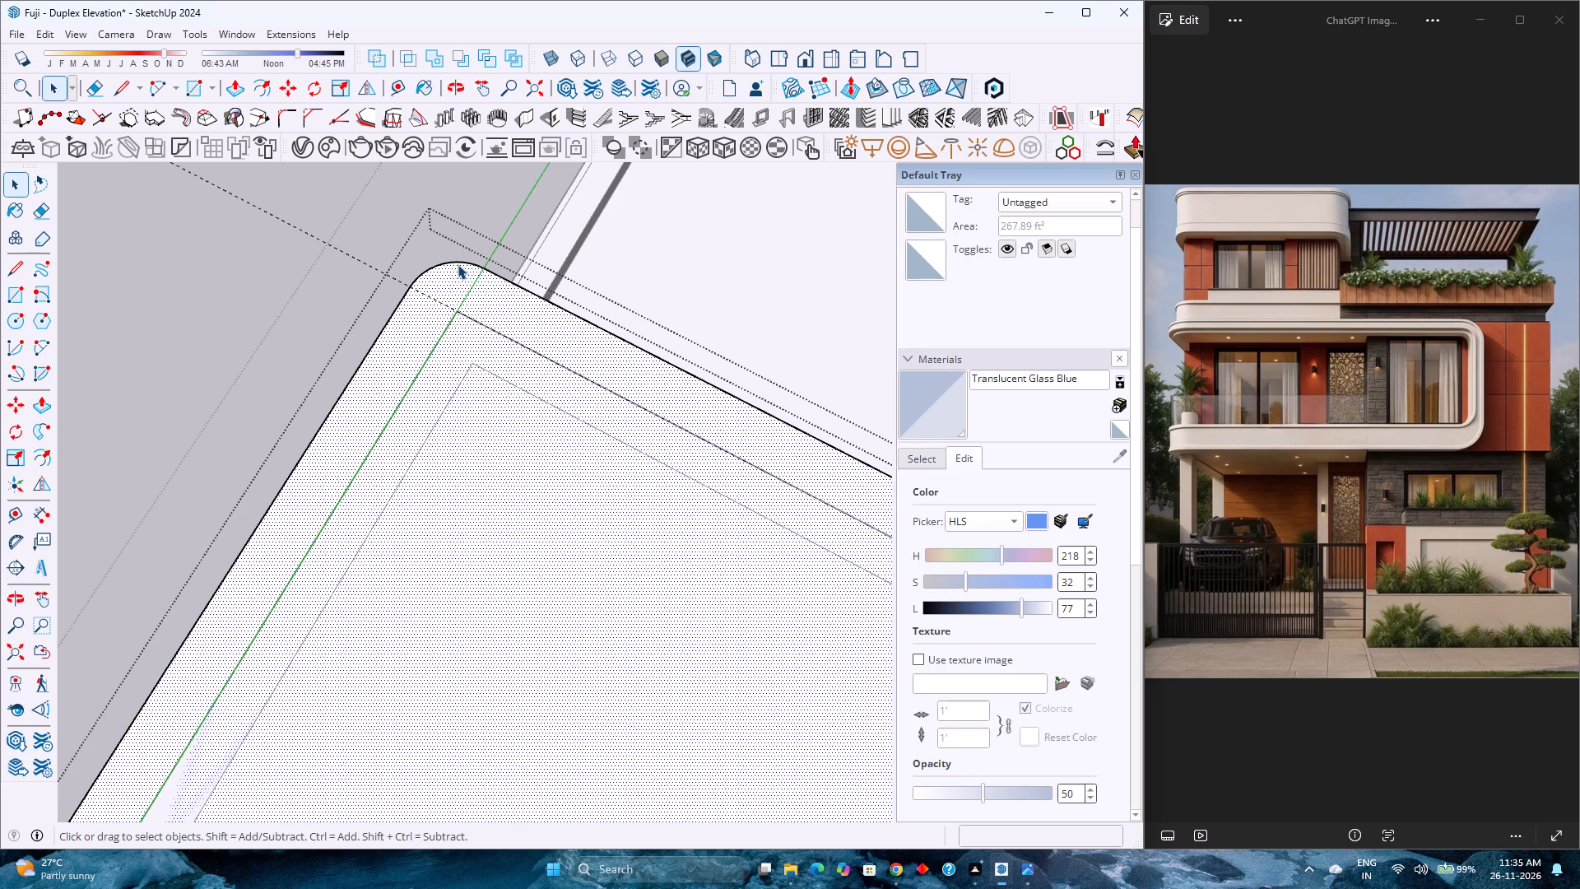
{"action": "left_click", "coordinate": [462, 262]}
{"action": "left_click", "coordinate": [1057, 250]}
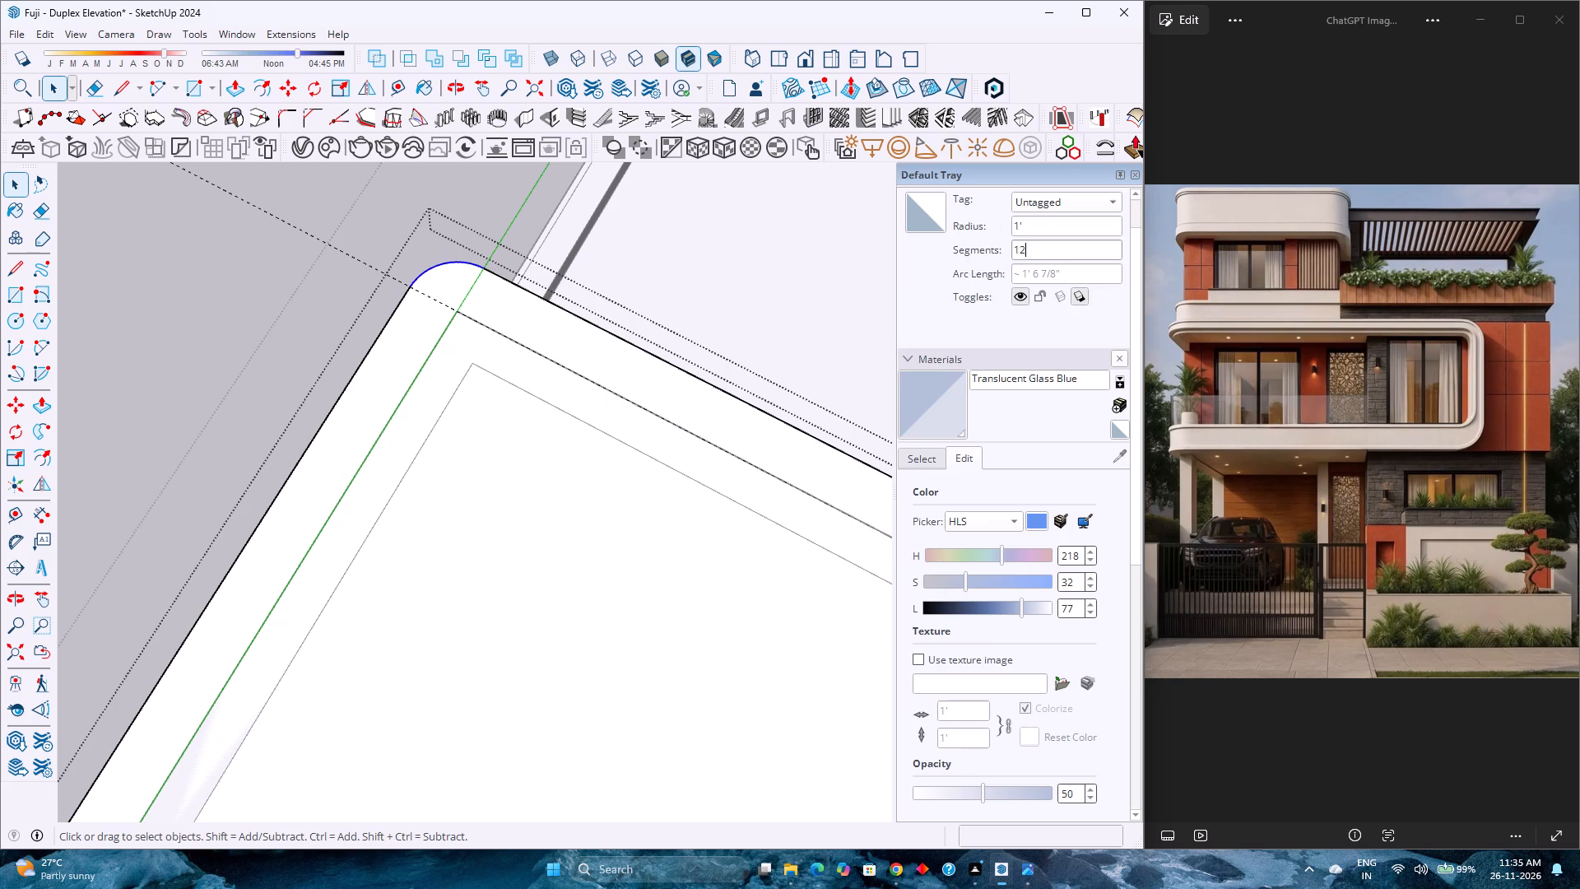
{"action": "key", "text": "0"}
{"action": "key", "text": "Return"}
Push/Pull the rounded roof outline's face upward 6" to form the rooftop room's slab.
{"action": "scroll", "coordinate": [562, 396], "scroll_direction": "down", "scroll_amount": 3}
{"action": "scroll", "coordinate": [558, 394], "scroll_direction": "up", "scroll_amount": 1}
{"action": "scroll", "coordinate": [558, 394], "scroll_direction": "down", "scroll_amount": 4}
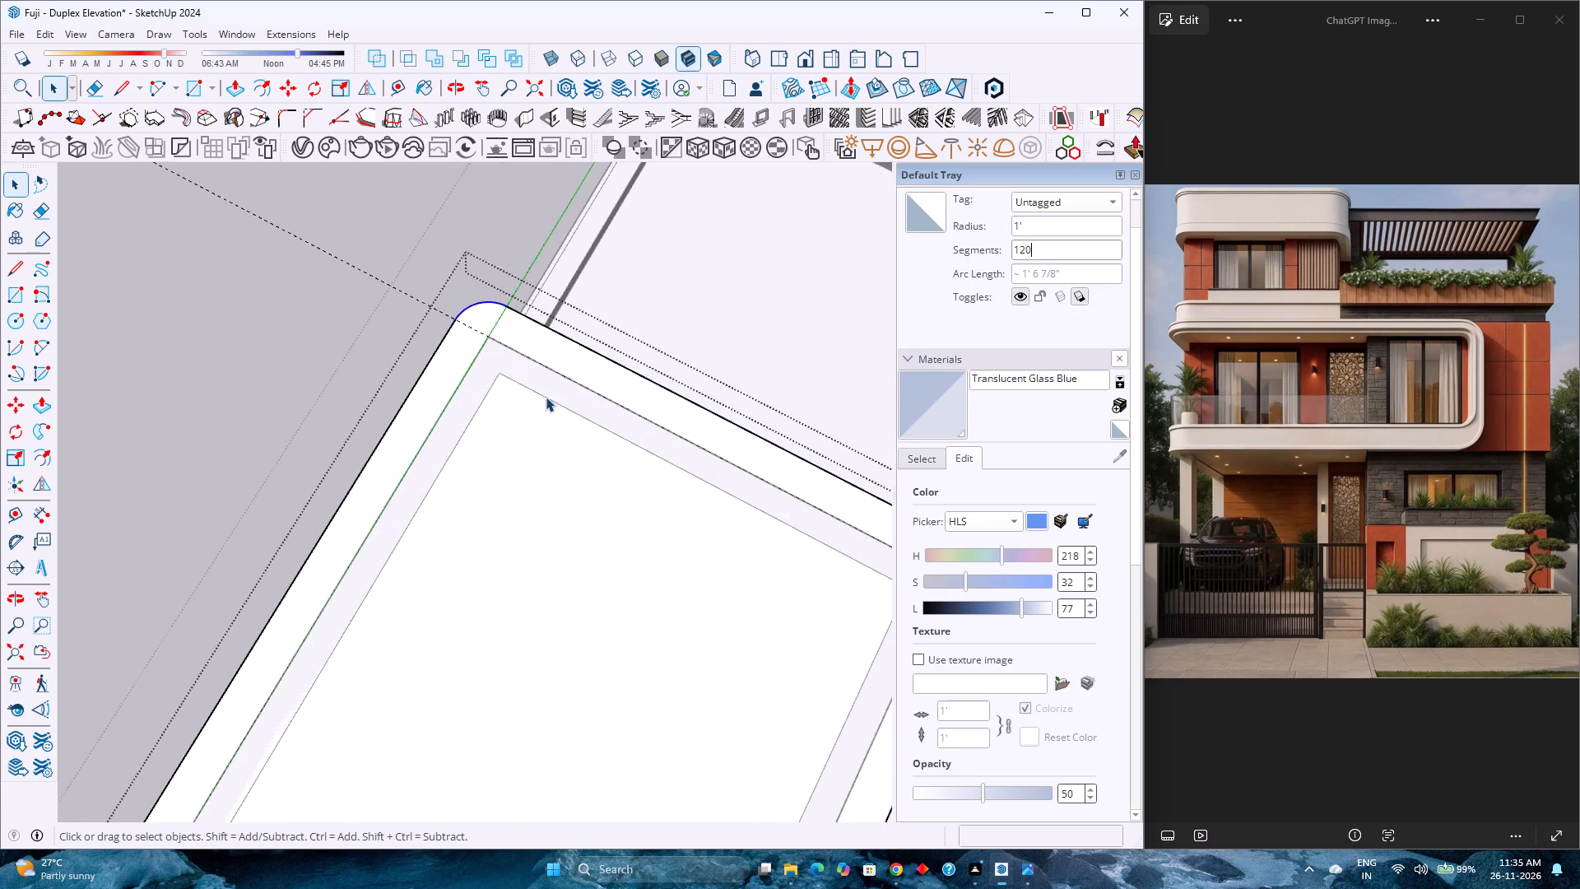
{"action": "scroll", "coordinate": [546, 397], "scroll_direction": "down", "scroll_amount": 7}
{"action": "middle_click_drag", "start_coordinate": [514, 561], "coordinate": [648, 393]}
{"action": "scroll", "coordinate": [648, 393], "scroll_direction": "down", "scroll_amount": 7}
{"action": "middle_click_drag", "start_coordinate": [638, 397], "coordinate": [541, 545], "text": "shift"}
{"action": "middle_click", "coordinate": [541, 545], "text": "shift"}
{"action": "scroll", "coordinate": [526, 528], "scroll_direction": "down", "scroll_amount": 3}
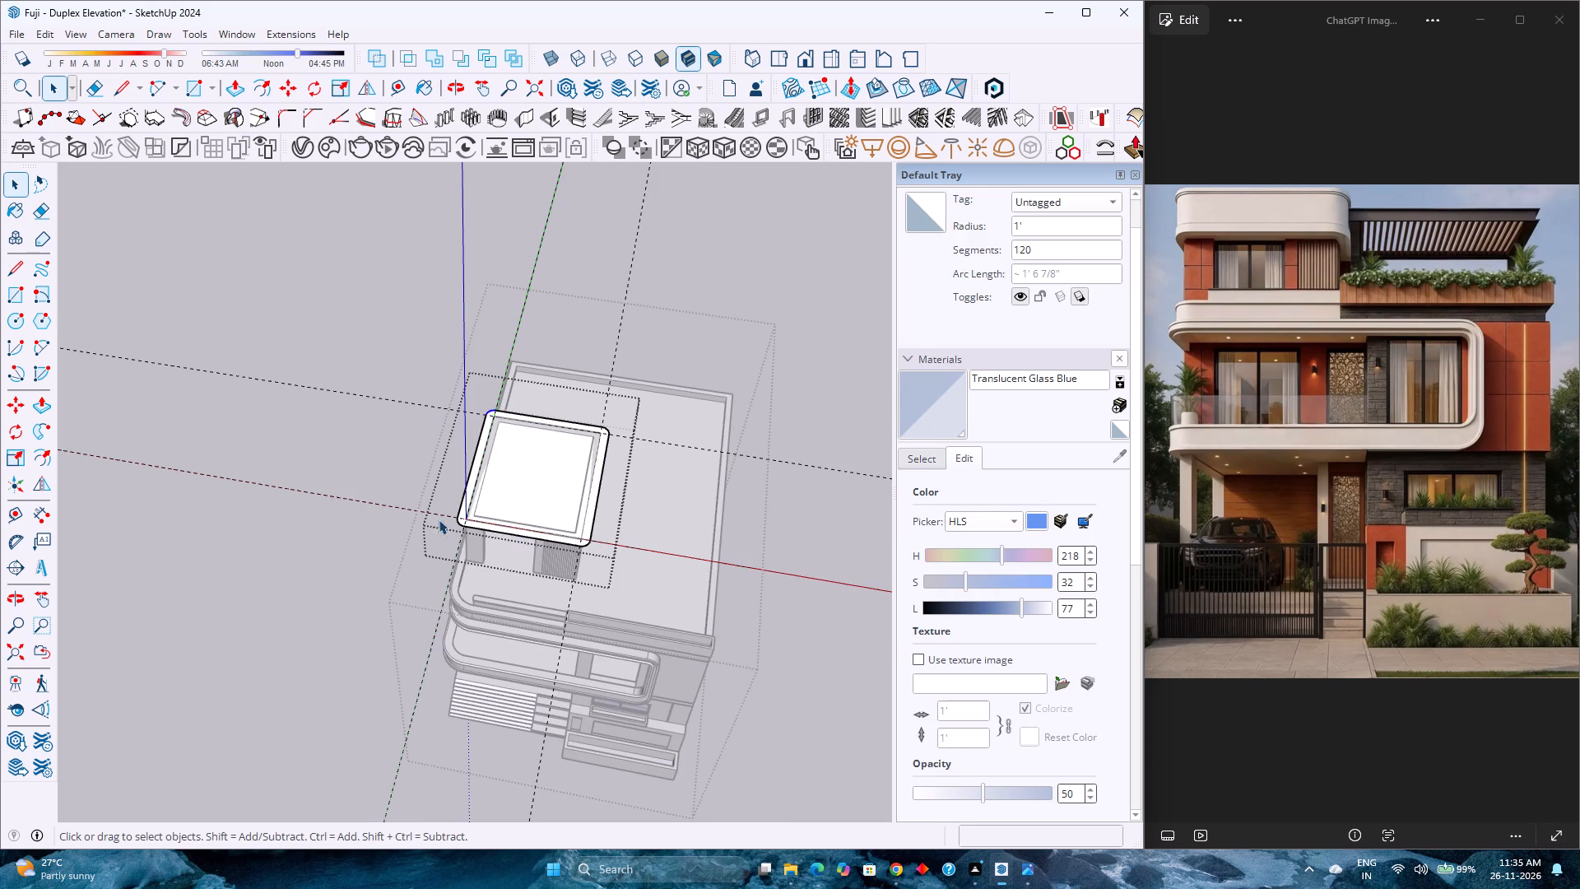
{"action": "left_click", "coordinate": [222, 94]}
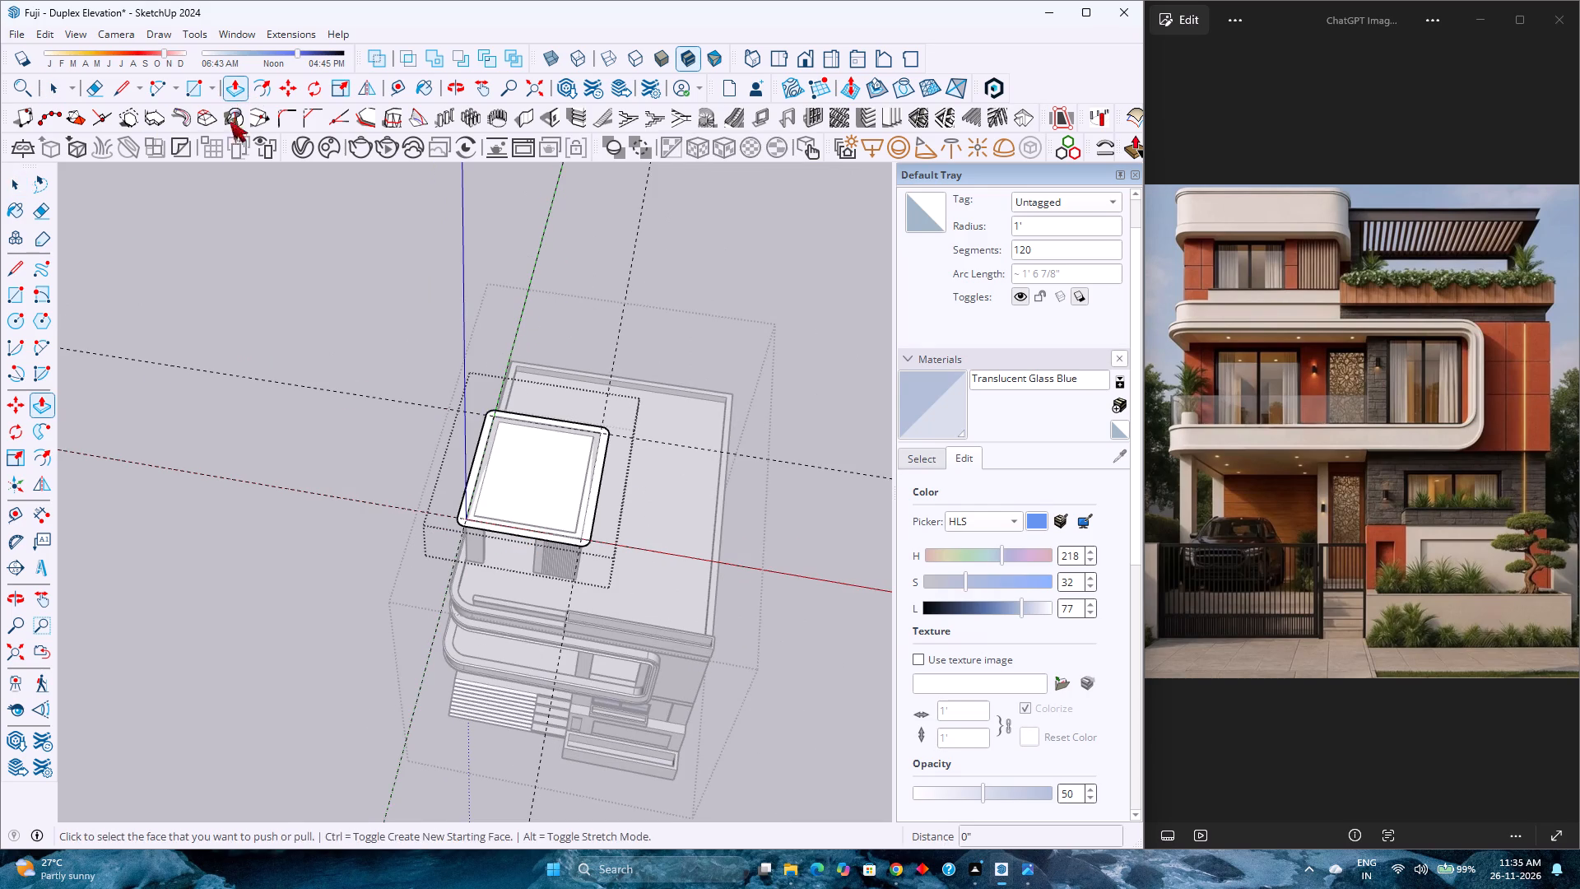
{"action": "left_click", "coordinate": [517, 477]}
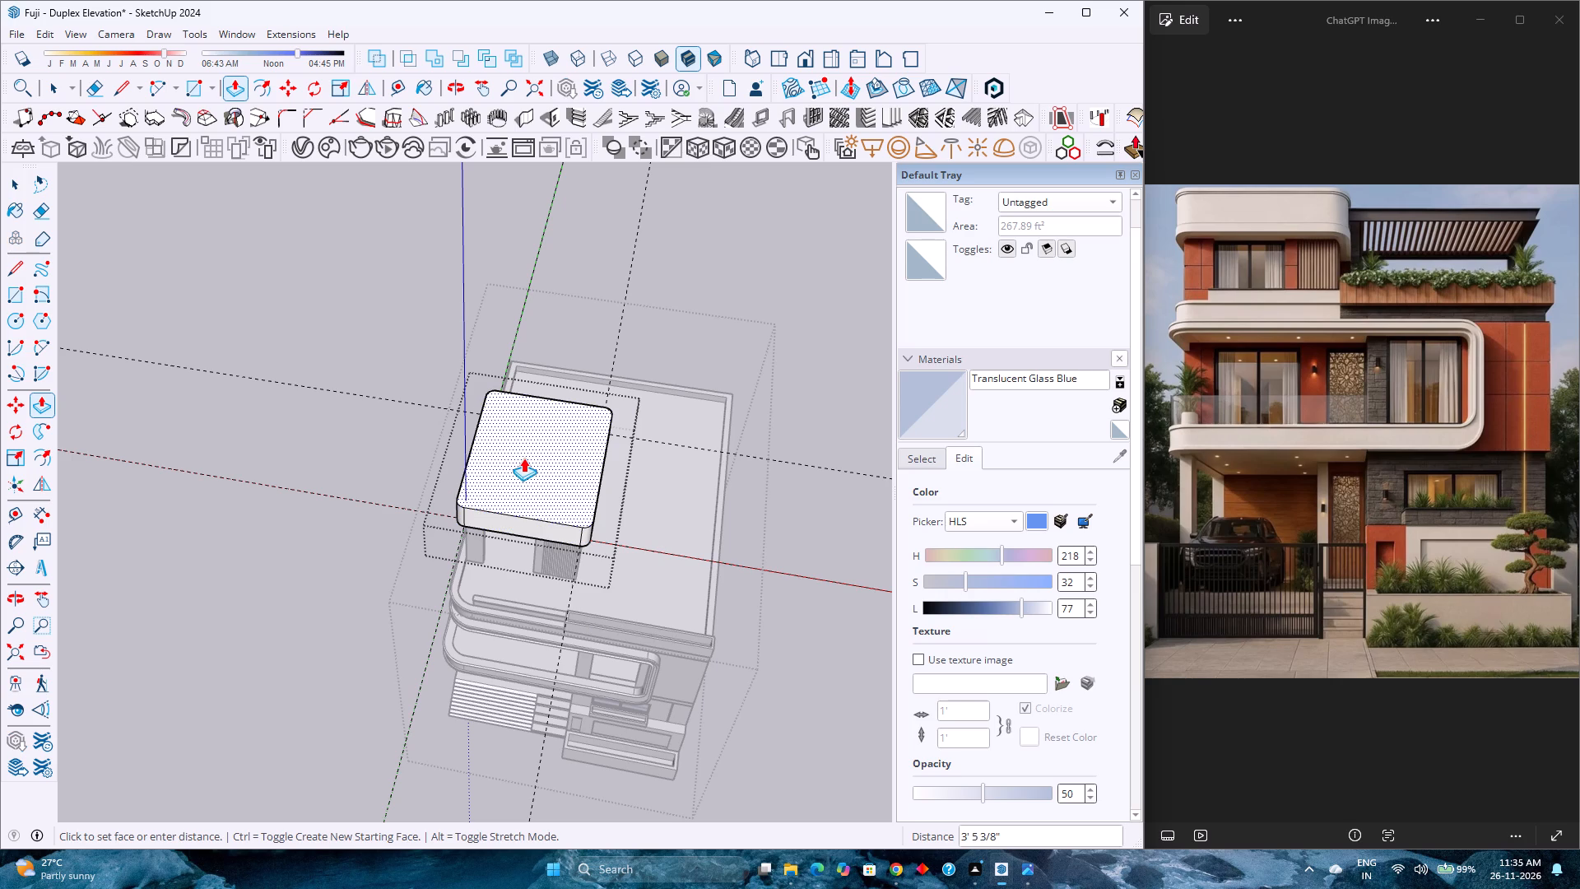
{"action": "key", "text": "6"}
{"action": "key", "text": "Return"}
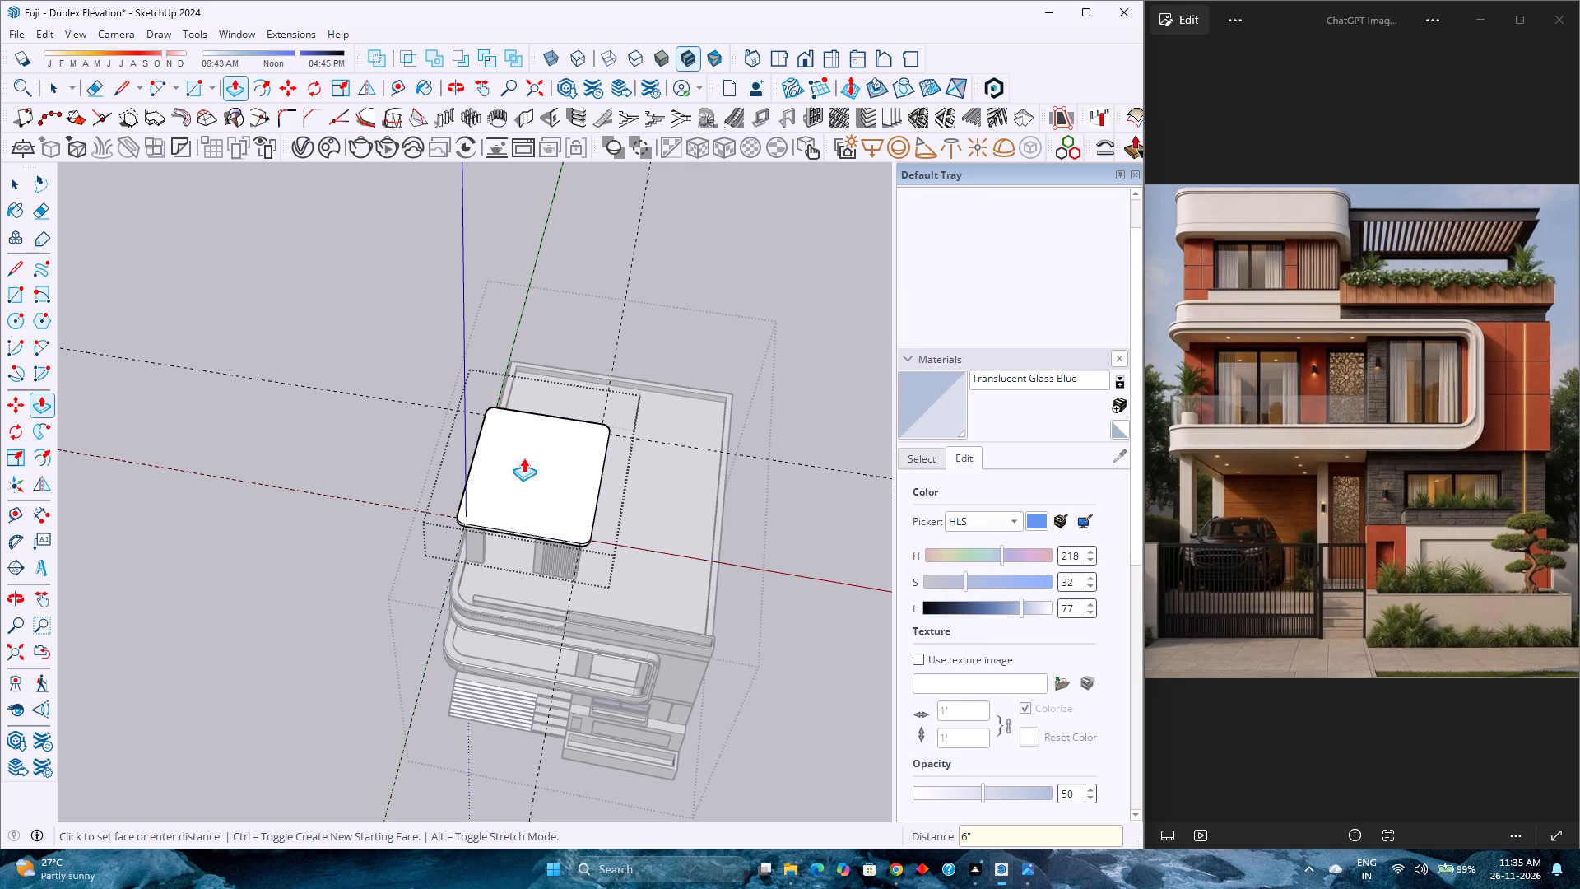
Set the rooftop slab's Push/Pull distance to 9".
{"action": "scroll", "coordinate": [510, 406], "scroll_direction": "down", "scroll_amount": 3}
{"action": "middle_click_drag", "start_coordinate": [522, 551], "coordinate": [520, 356]}
{"action": "middle_click", "coordinate": [520, 356]}
{"action": "scroll", "coordinate": [524, 357], "scroll_direction": "up", "scroll_amount": 7}
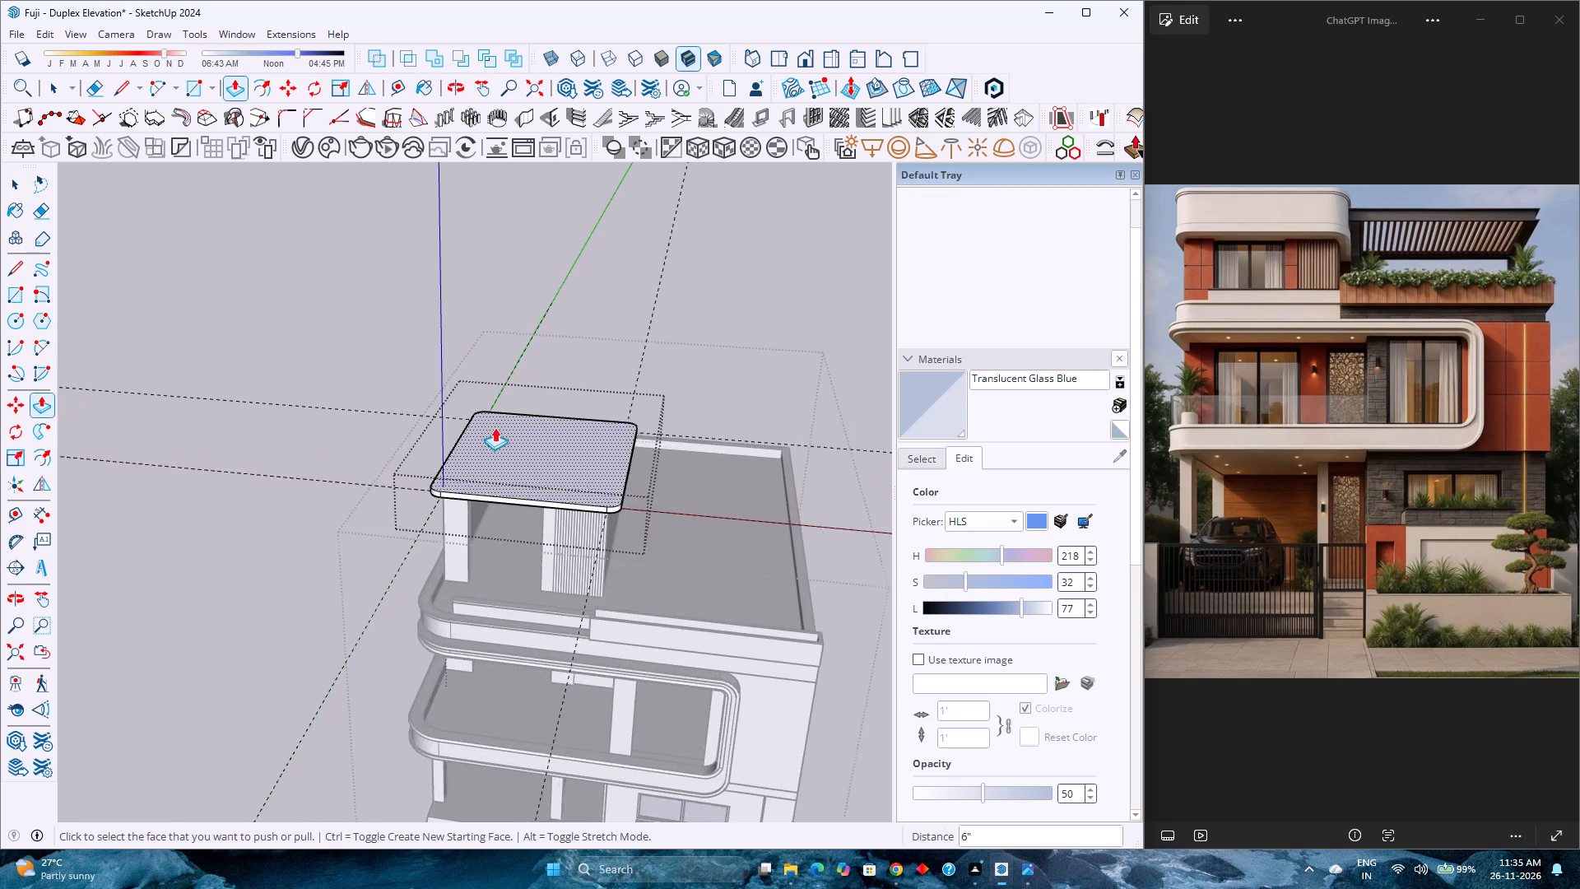
{"action": "middle_click_drag", "start_coordinate": [461, 484], "coordinate": [529, 306]}
{"action": "scroll", "coordinate": [568, 375], "scroll_direction": "up", "scroll_amount": 3}
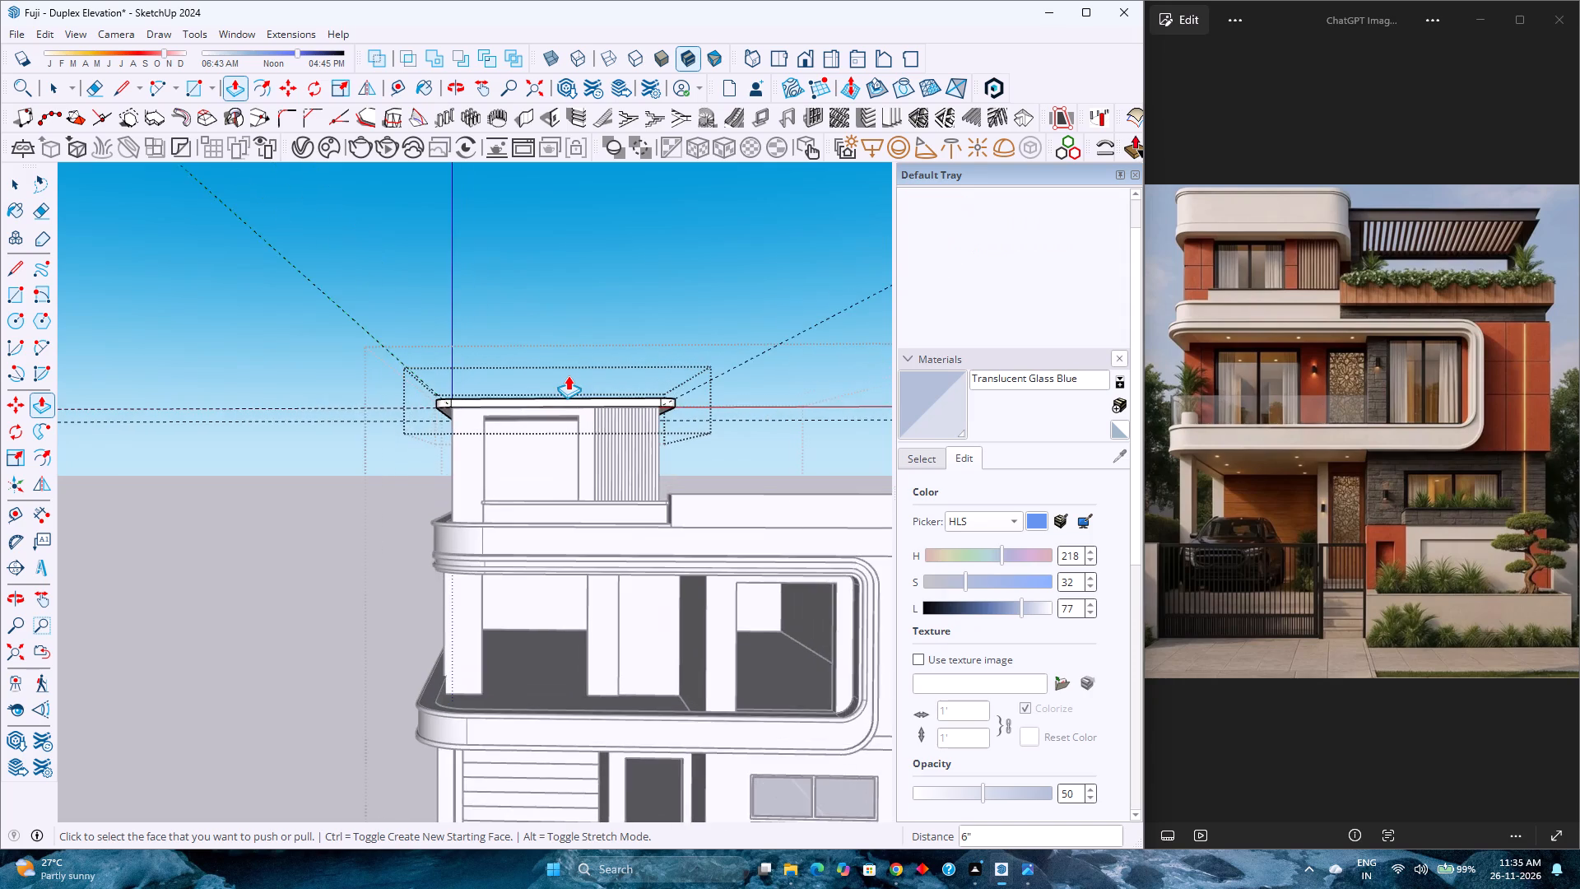
{"action": "scroll", "coordinate": [568, 375], "scroll_direction": "up", "scroll_amount": 1}
{"action": "key", "text": "9"}
{"action": "key", "text": "Return"}
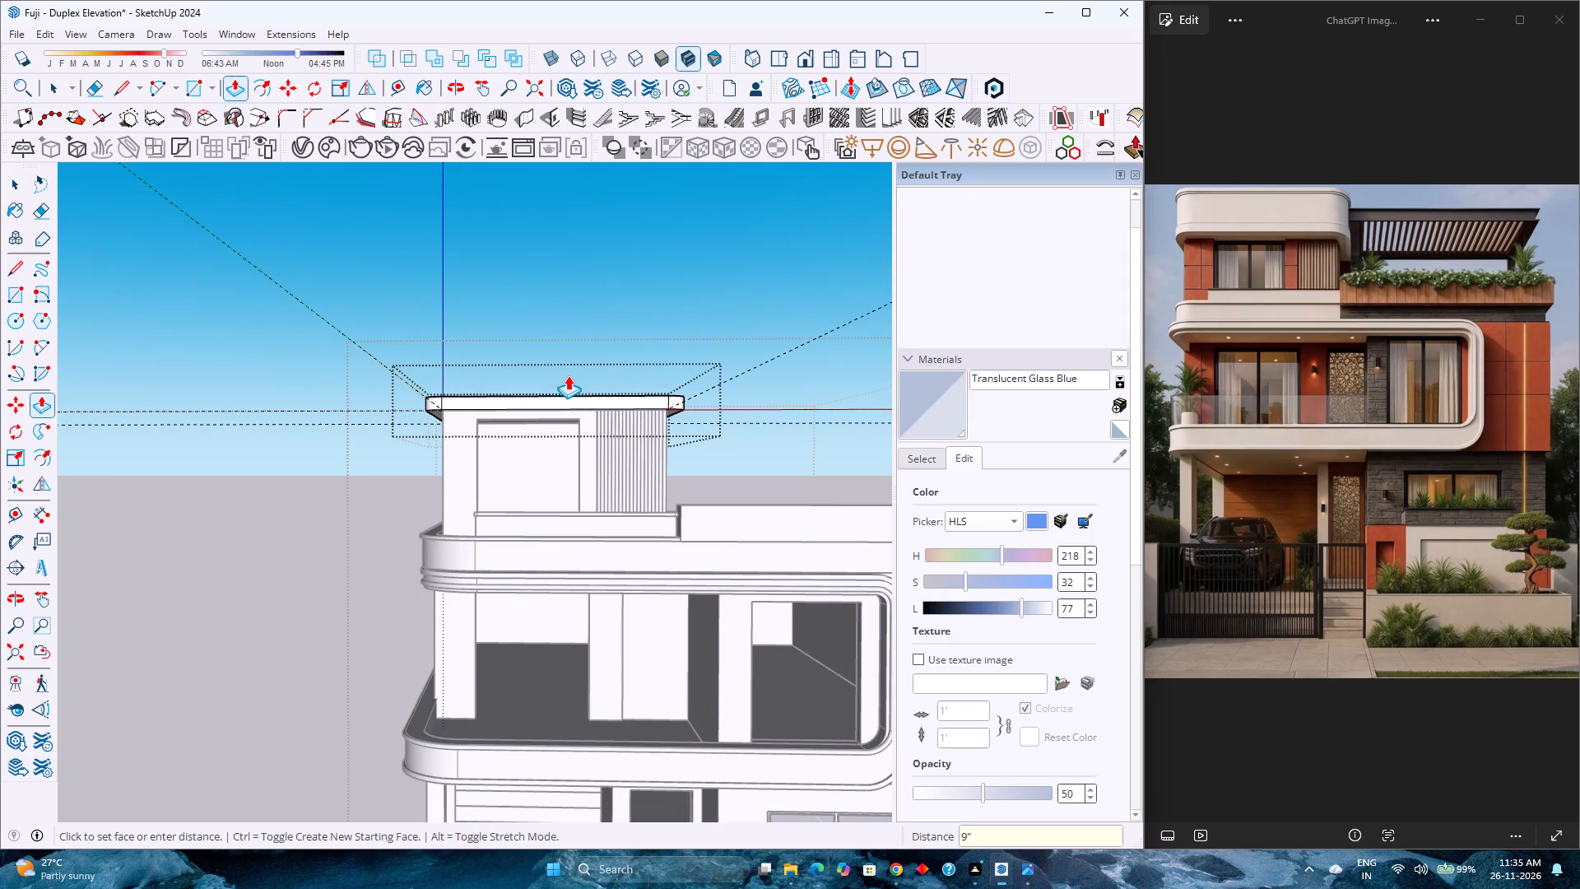
Offset the slab's top face outline inward by 4".
{"action": "scroll", "coordinate": [583, 401], "scroll_direction": "up", "scroll_amount": 3}
{"action": "middle_click", "coordinate": [567, 398]}
{"action": "middle_click_drag", "start_coordinate": [567, 398], "coordinate": [557, 418]}
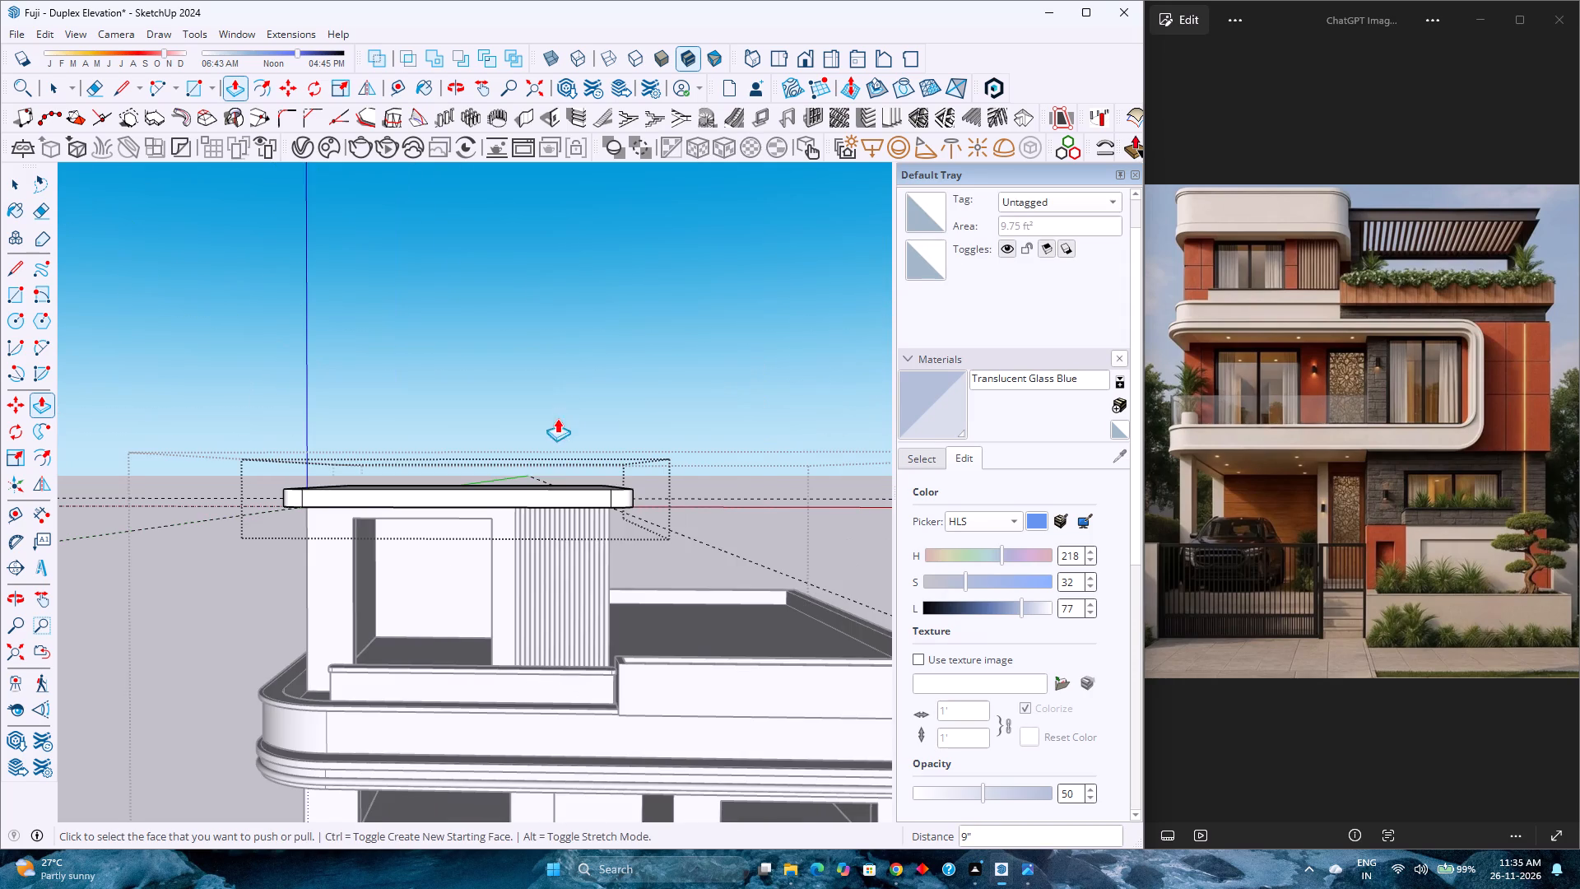
{"action": "middle_click_drag", "start_coordinate": [557, 418], "coordinate": [541, 482]}
{"action": "scroll", "coordinate": [543, 414], "scroll_direction": "down", "scroll_amount": 4}
{"action": "middle_click_drag", "start_coordinate": [543, 406], "coordinate": [497, 618]}
{"action": "scroll", "coordinate": [488, 598], "scroll_direction": "up", "scroll_amount": 5}
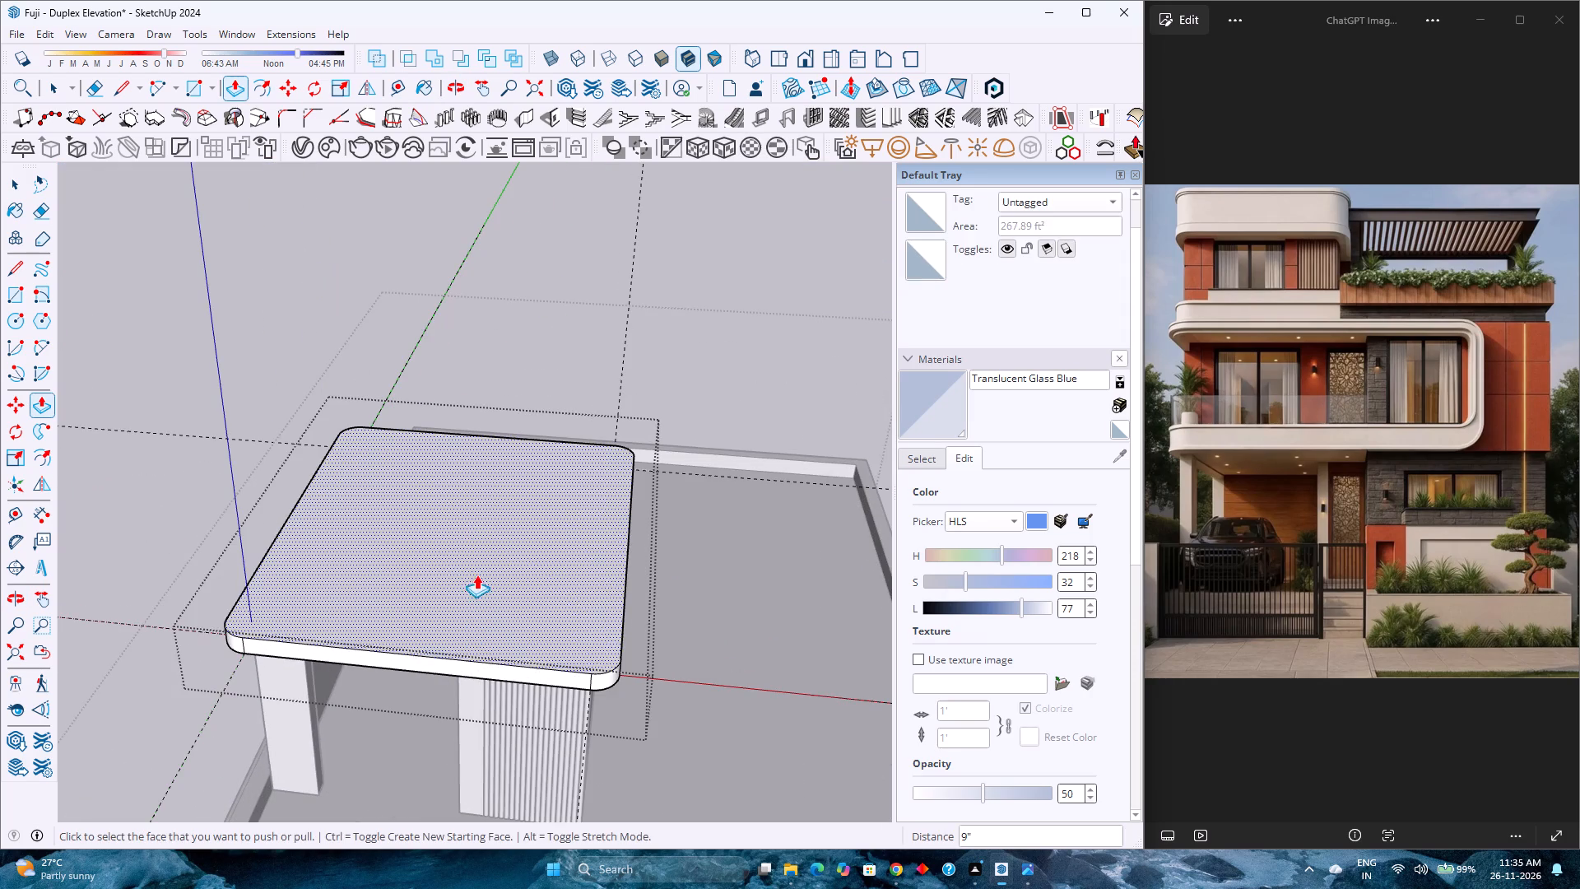
{"action": "left_click", "coordinate": [266, 88]}
{"action": "left_click", "coordinate": [301, 520]}
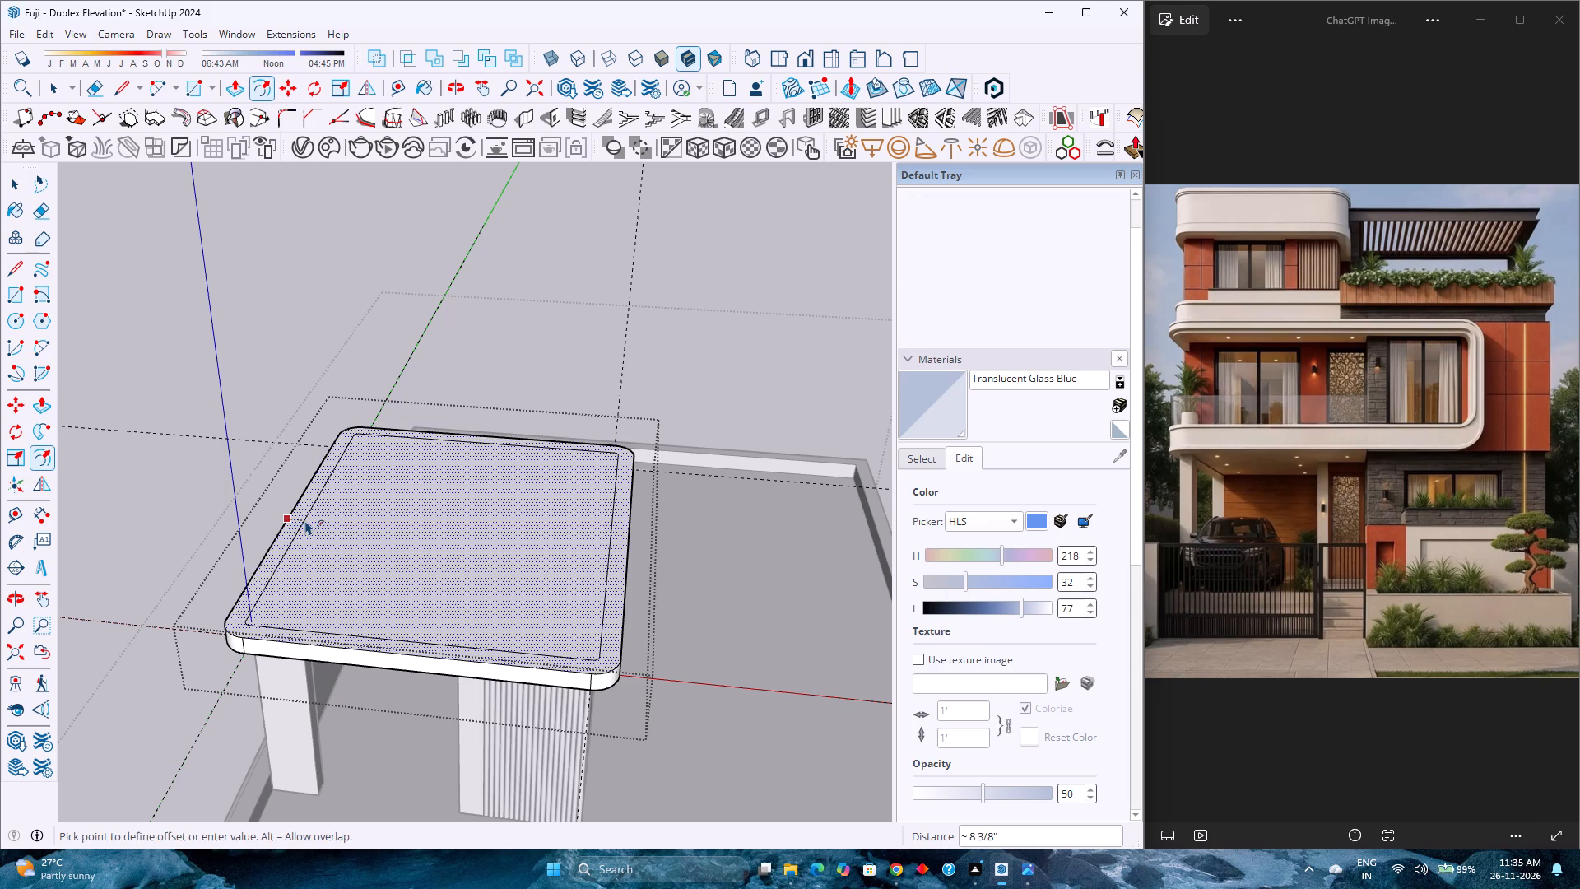
{"action": "scroll", "coordinate": [305, 520], "scroll_direction": "up", "scroll_amount": 3}
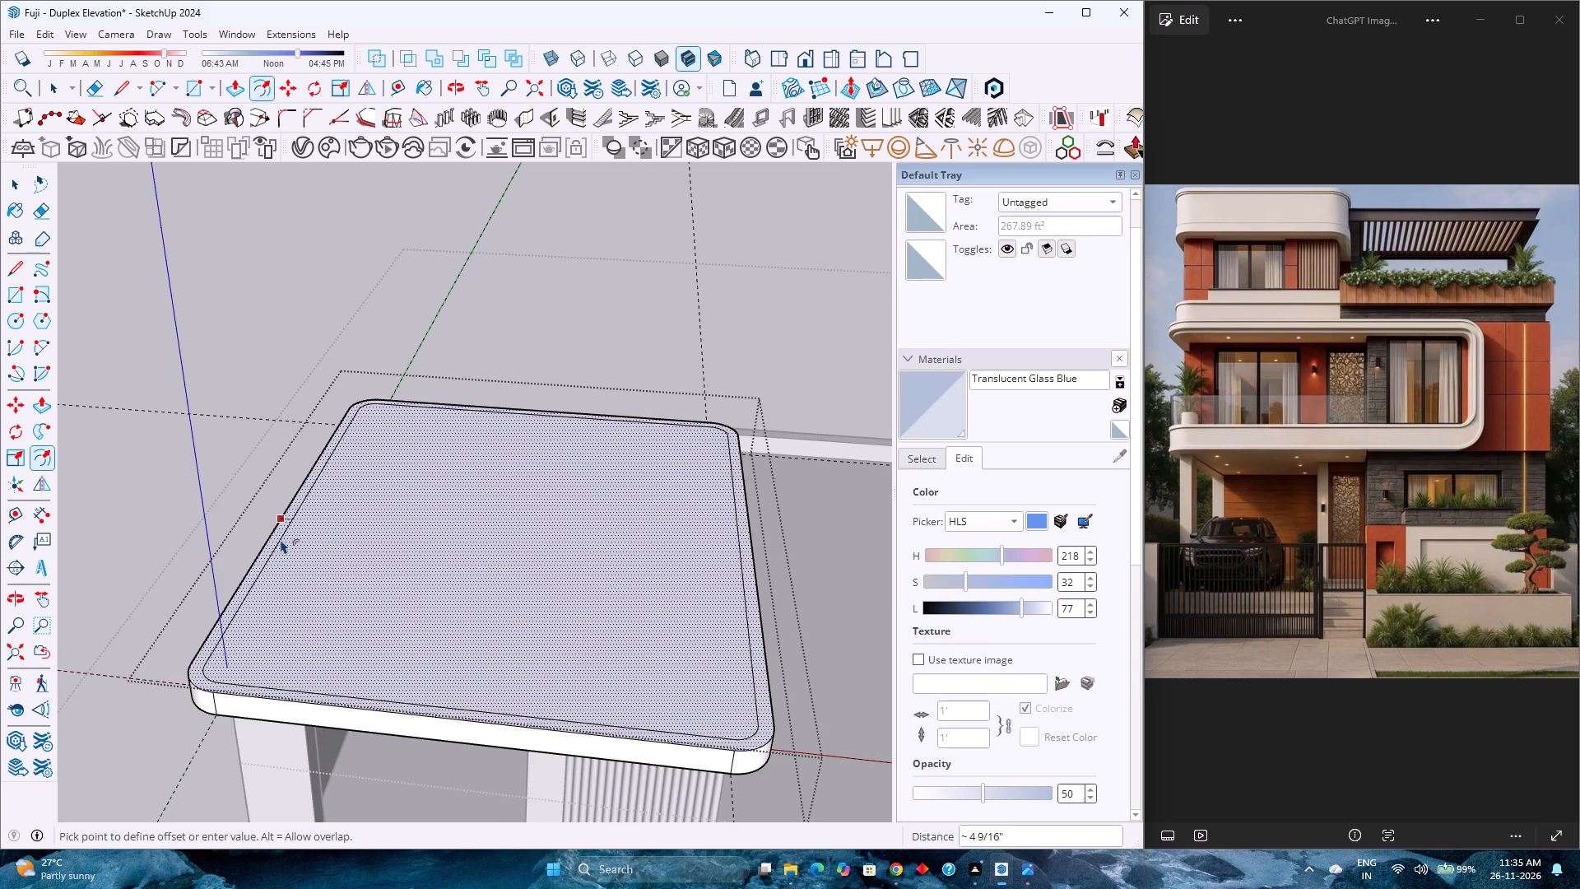
{"action": "key", "text": "4"}
{"action": "key", "text": "Return"}
Push/Pull the inset top face of the rooftop slab upward 2'6".
{"action": "key", "text": "p"}
{"action": "left_click", "coordinate": [314, 575]}
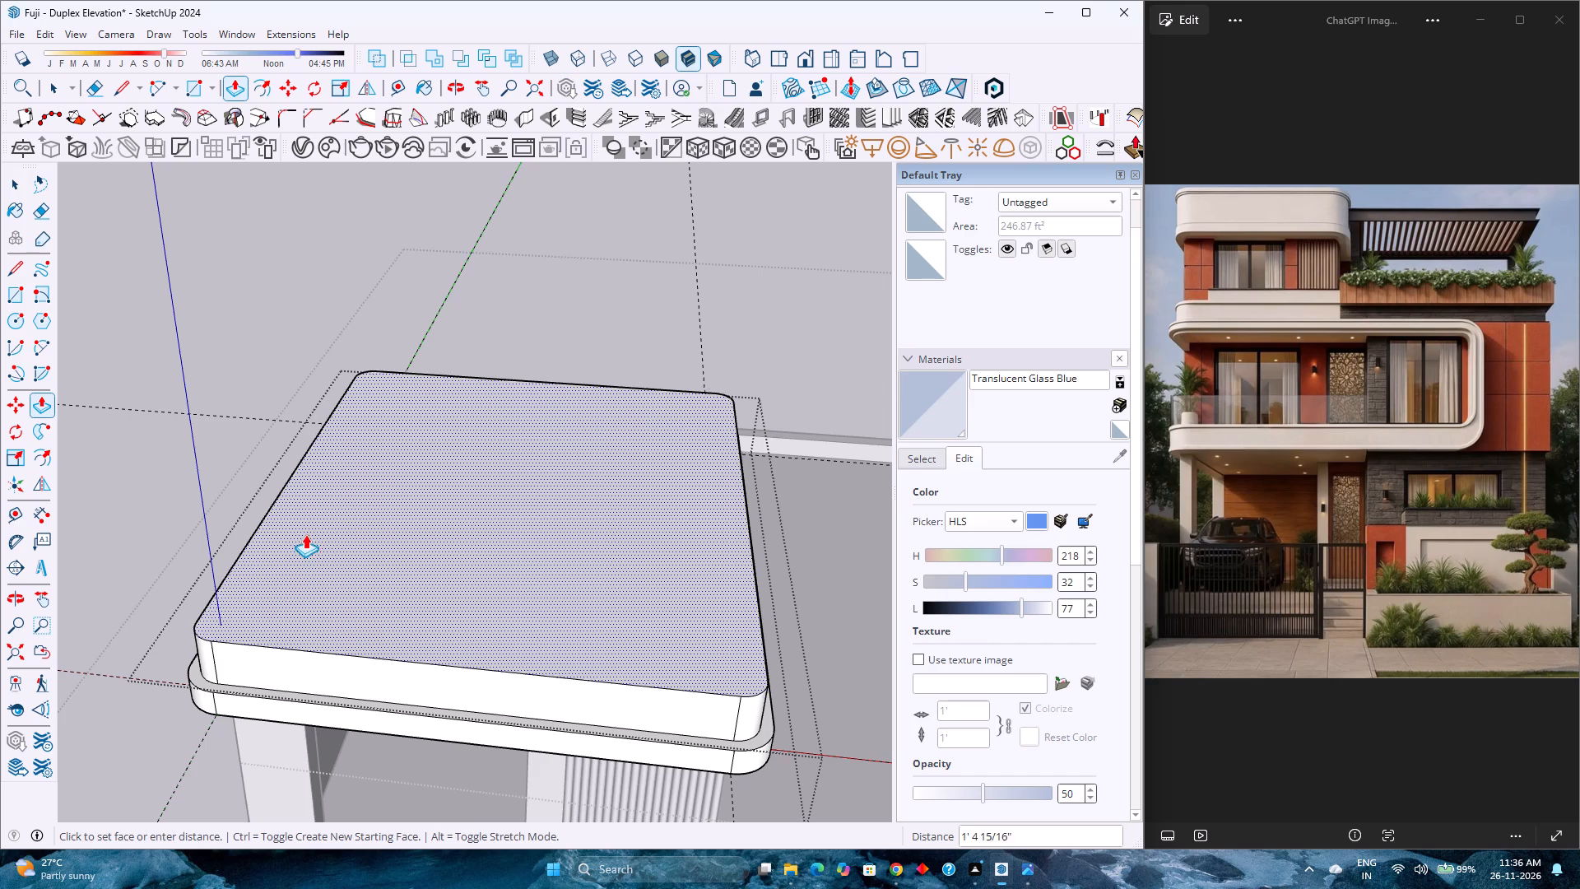
{"action": "type", "text": "2'1"}
{"action": "key", "text": "BackSpace"}
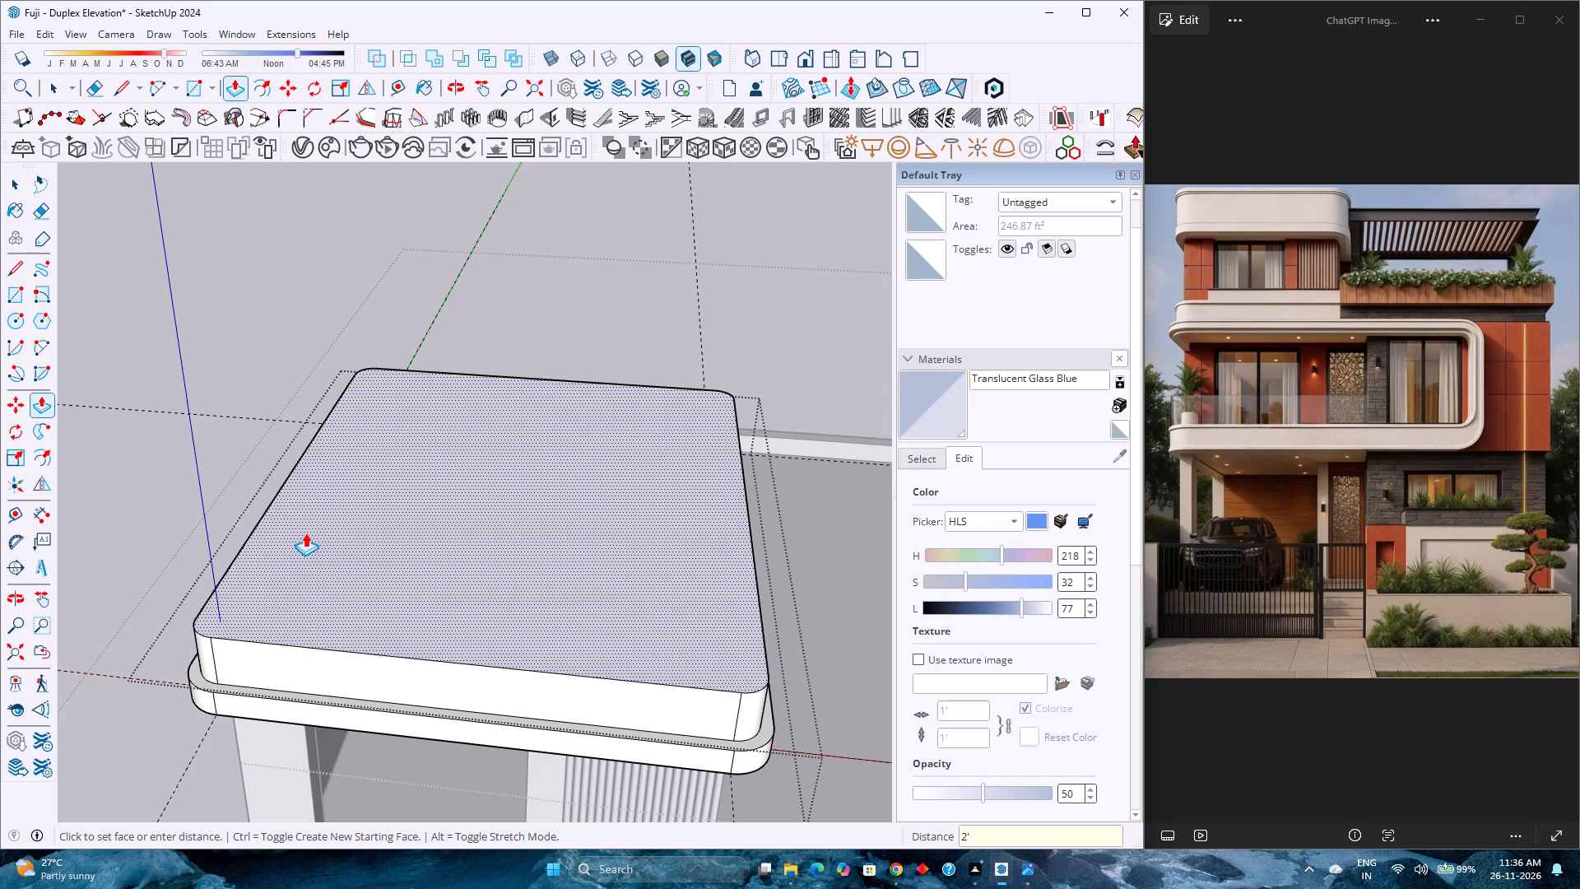
{"action": "key", "text": "6"}
{"action": "key", "text": "Return"}
Check the raised roof block in the whole house's front view against the reference image.
{"action": "scroll", "coordinate": [305, 533], "scroll_direction": "down", "scroll_amount": 4}
{"action": "middle_click_drag", "start_coordinate": [298, 570], "coordinate": [335, 282]}
{"action": "scroll", "coordinate": [337, 299], "scroll_direction": "down", "scroll_amount": 1}
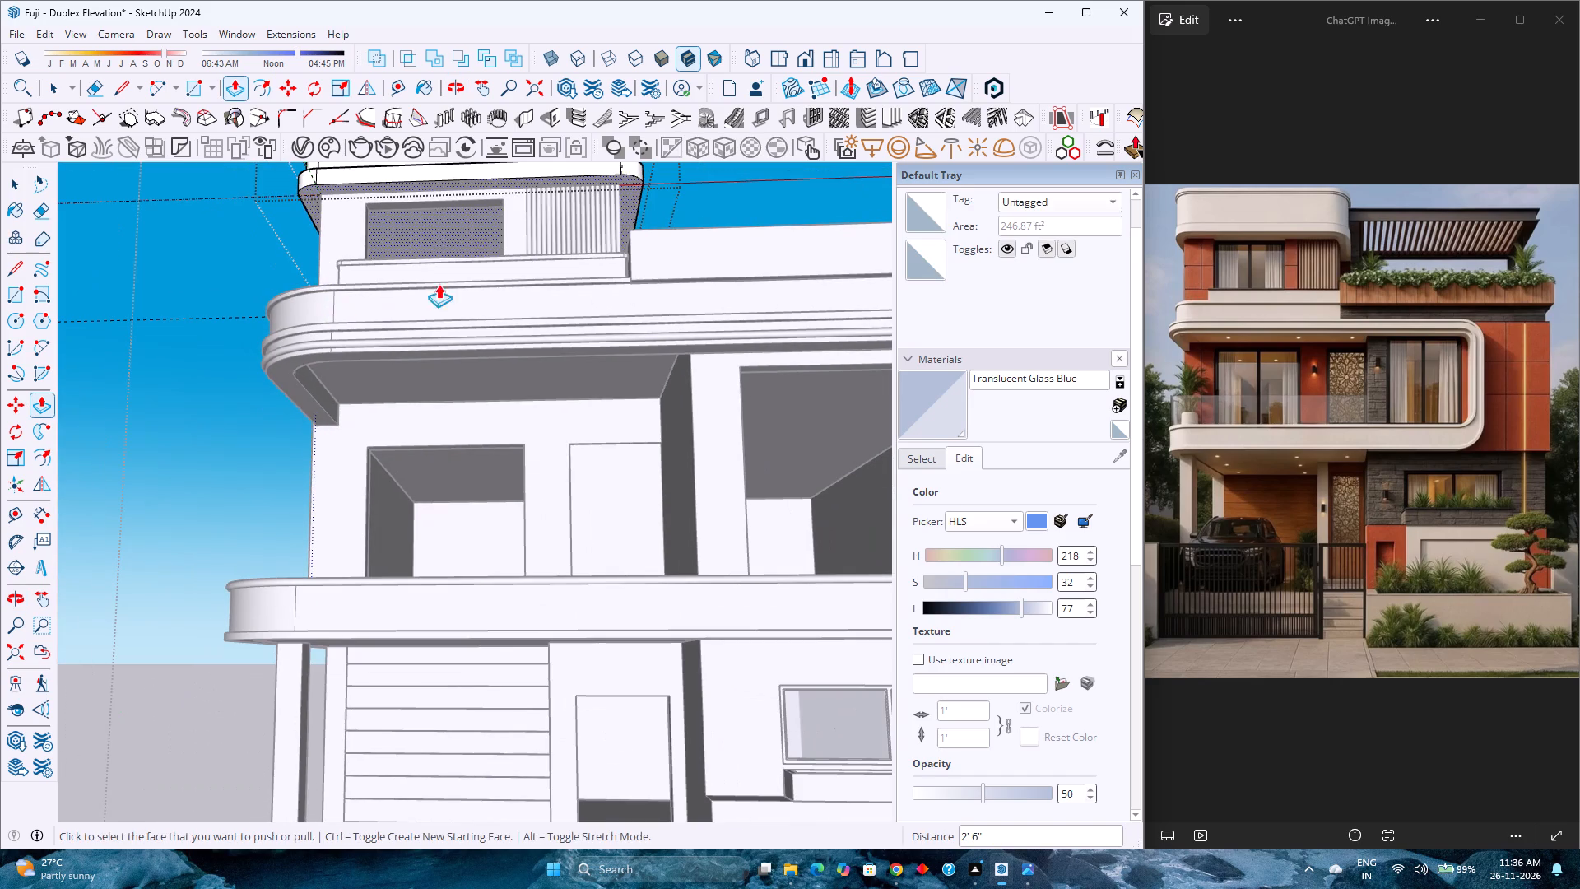
{"action": "left_click", "coordinate": [808, 58]}
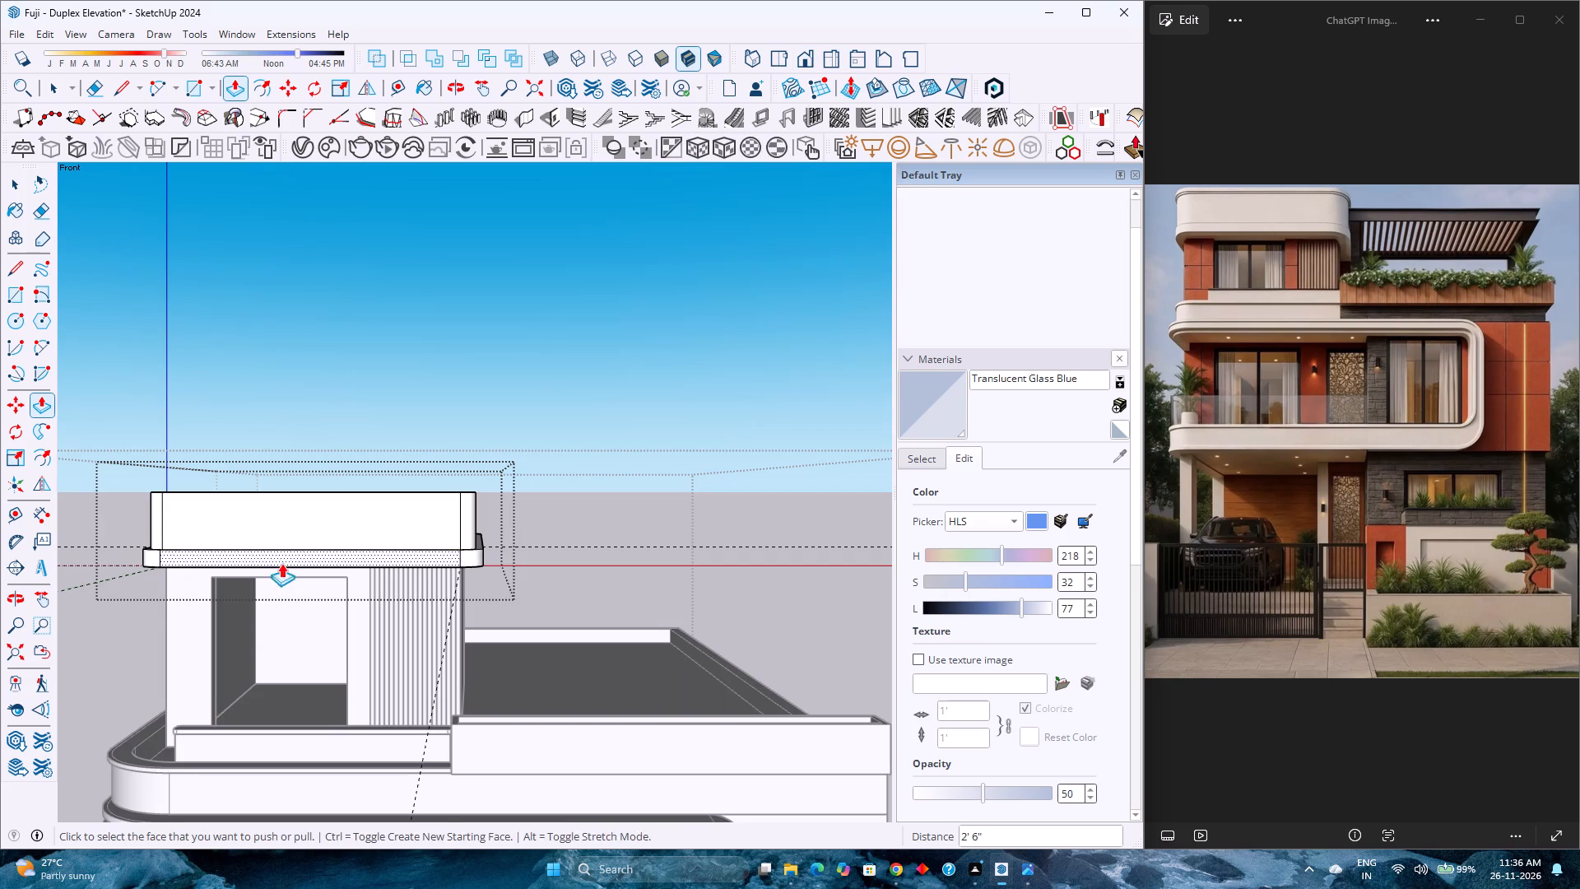
{"action": "left_click", "coordinate": [4, 649]}
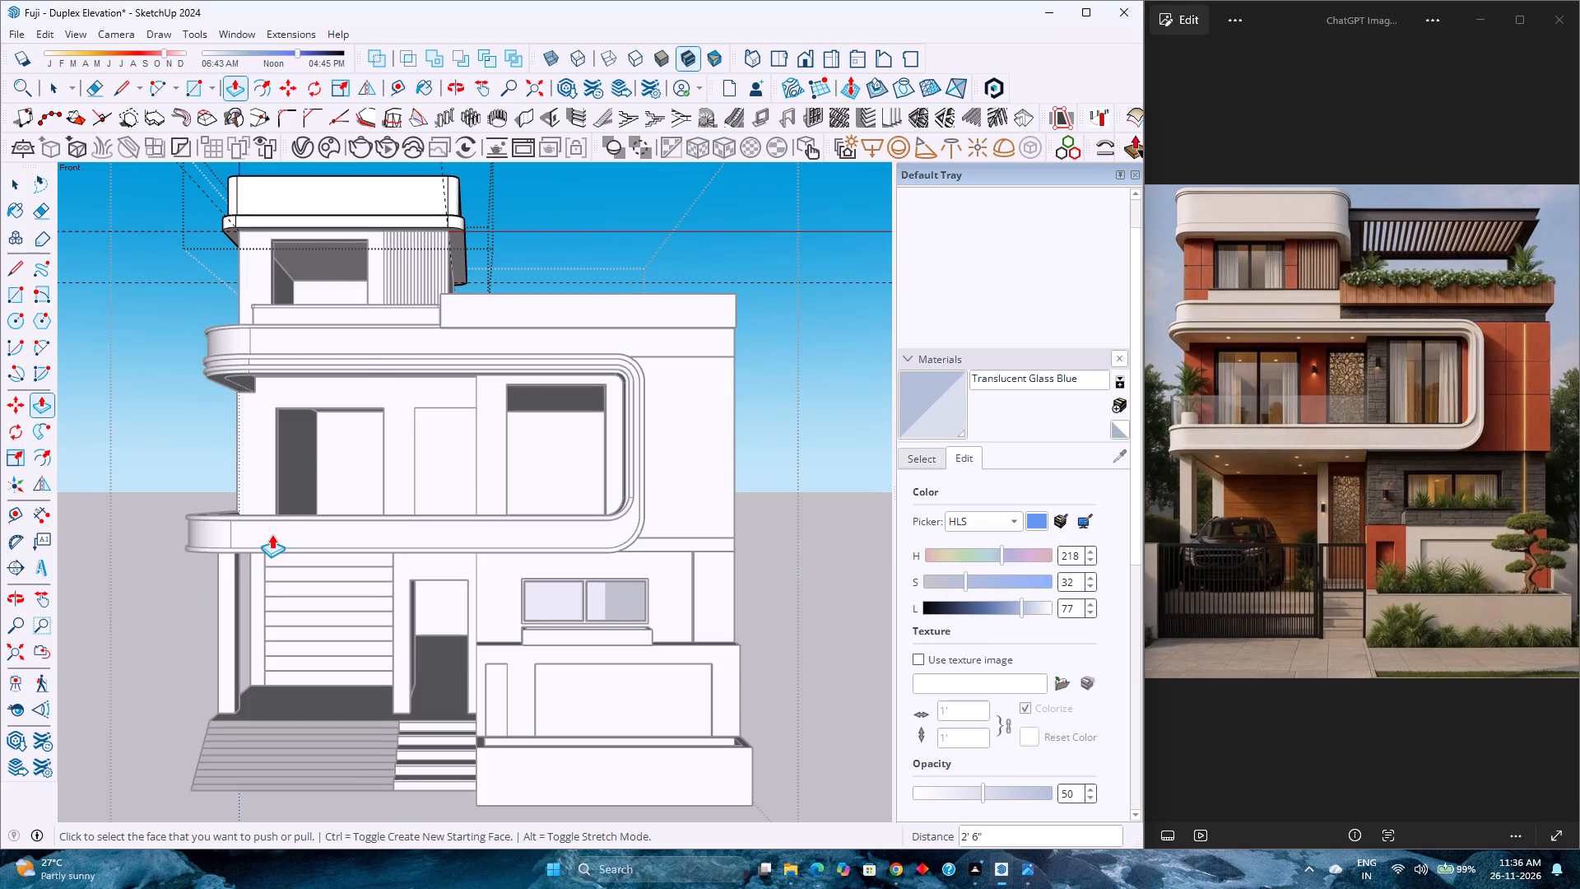
Offset the roof block's top face outline outward by 2".
{"action": "scroll", "coordinate": [383, 291], "scroll_direction": "up", "scroll_amount": 1}
{"action": "middle_click_drag", "start_coordinate": [383, 289], "coordinate": [462, 555]}
{"action": "scroll", "coordinate": [388, 290], "scroll_direction": "up", "scroll_amount": 1}
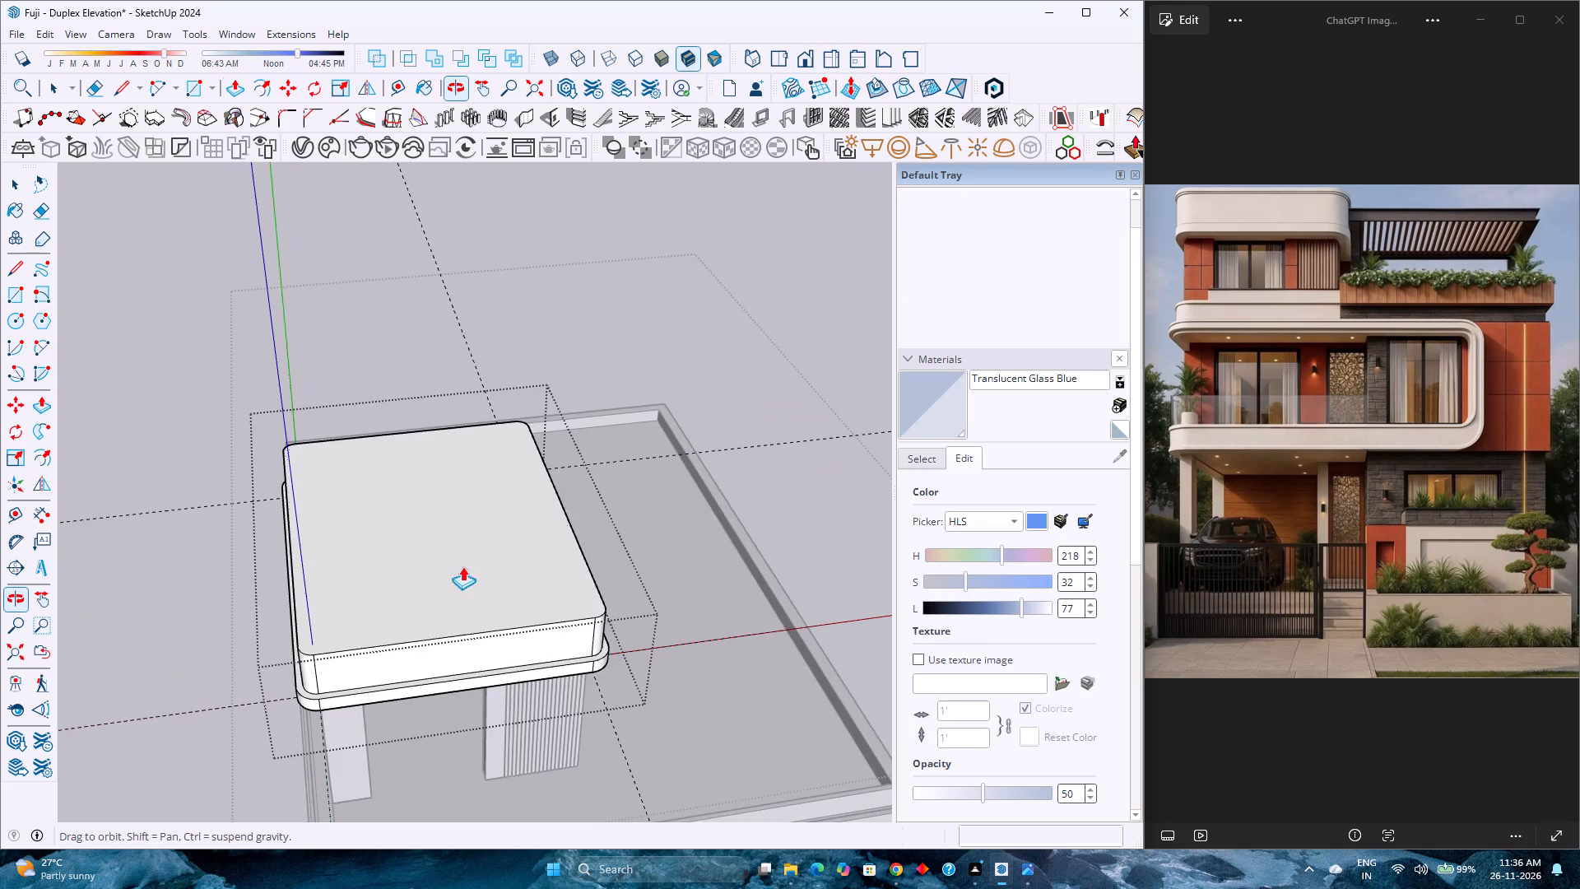
{"action": "scroll", "coordinate": [462, 586], "scroll_direction": "up", "scroll_amount": 4}
{"action": "middle_click_drag", "start_coordinate": [453, 611], "coordinate": [436, 500], "text": "shift"}
{"action": "scroll", "coordinate": [434, 505], "scroll_direction": "up", "scroll_amount": 4}
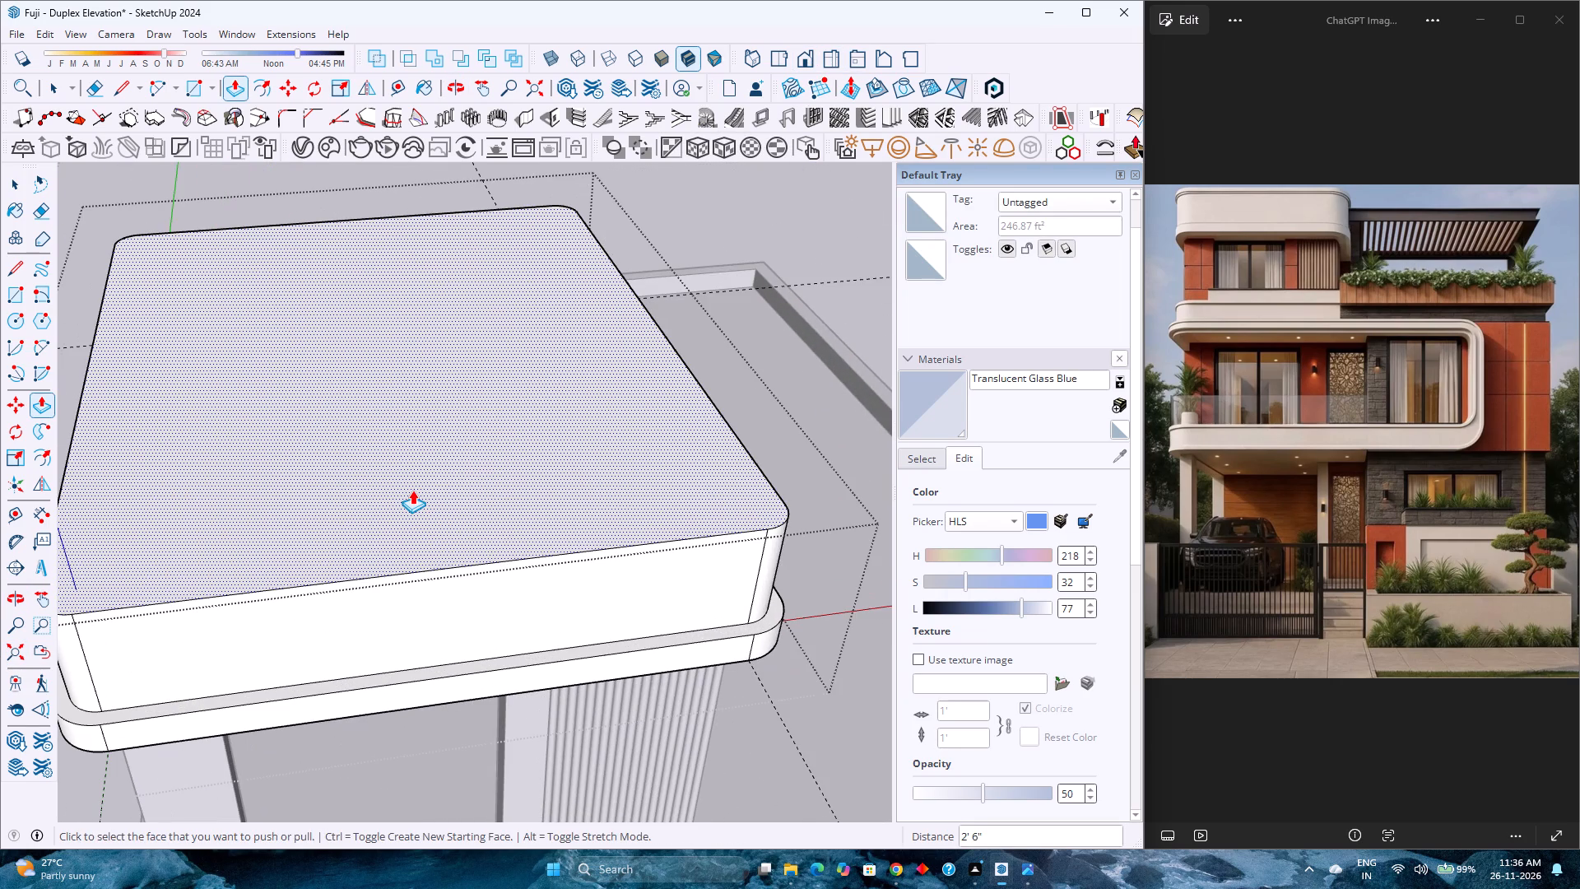
{"action": "scroll", "coordinate": [412, 490], "scroll_direction": "down", "scroll_amount": 2}
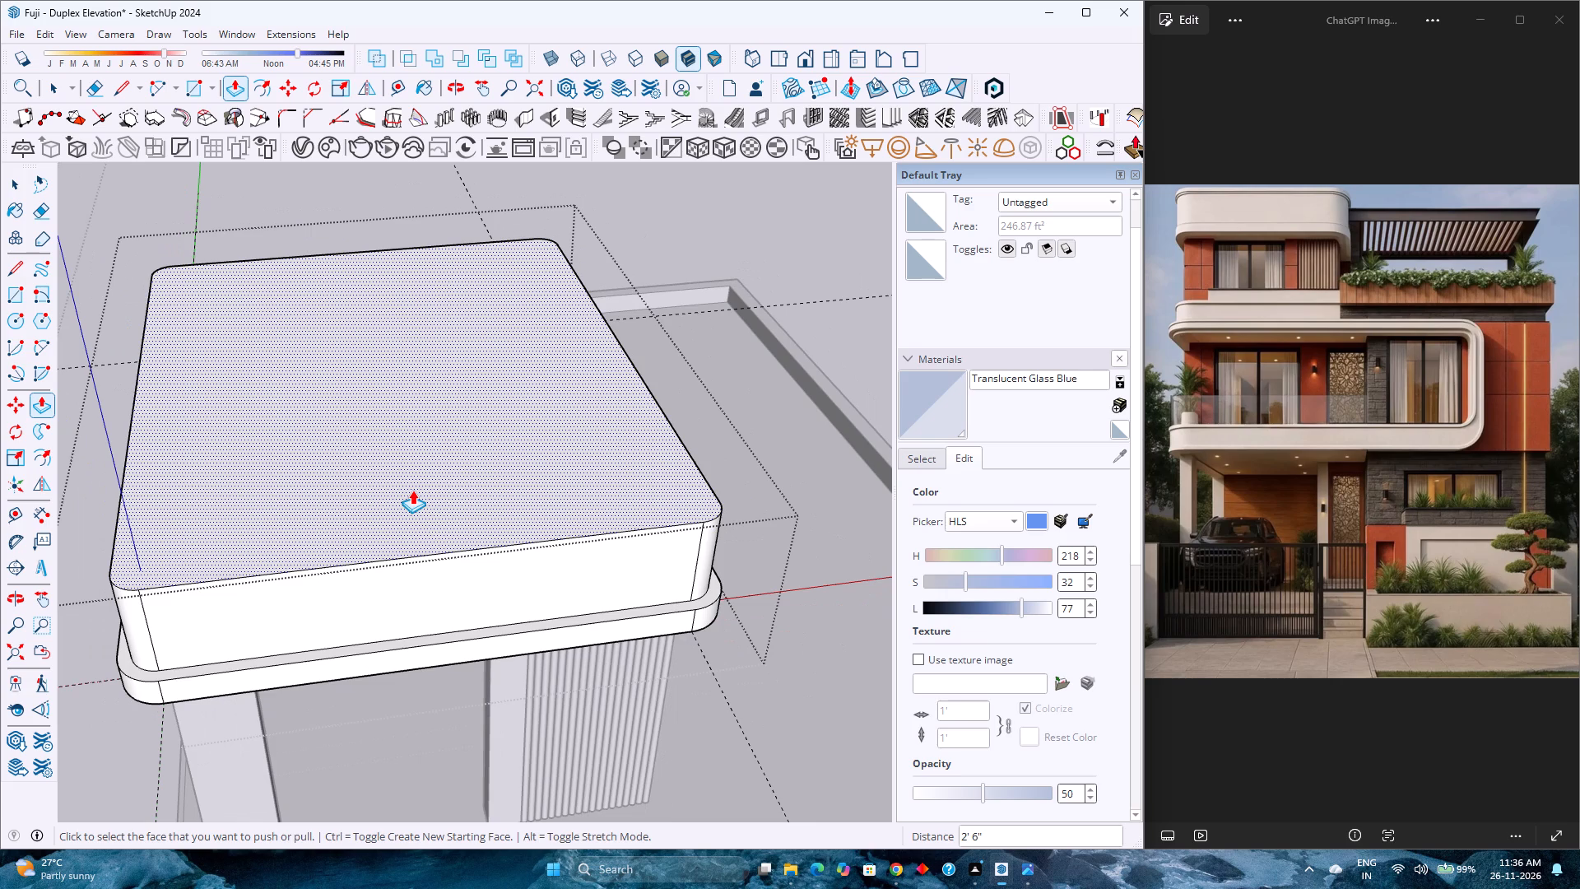
{"action": "left_click", "coordinate": [258, 84]}
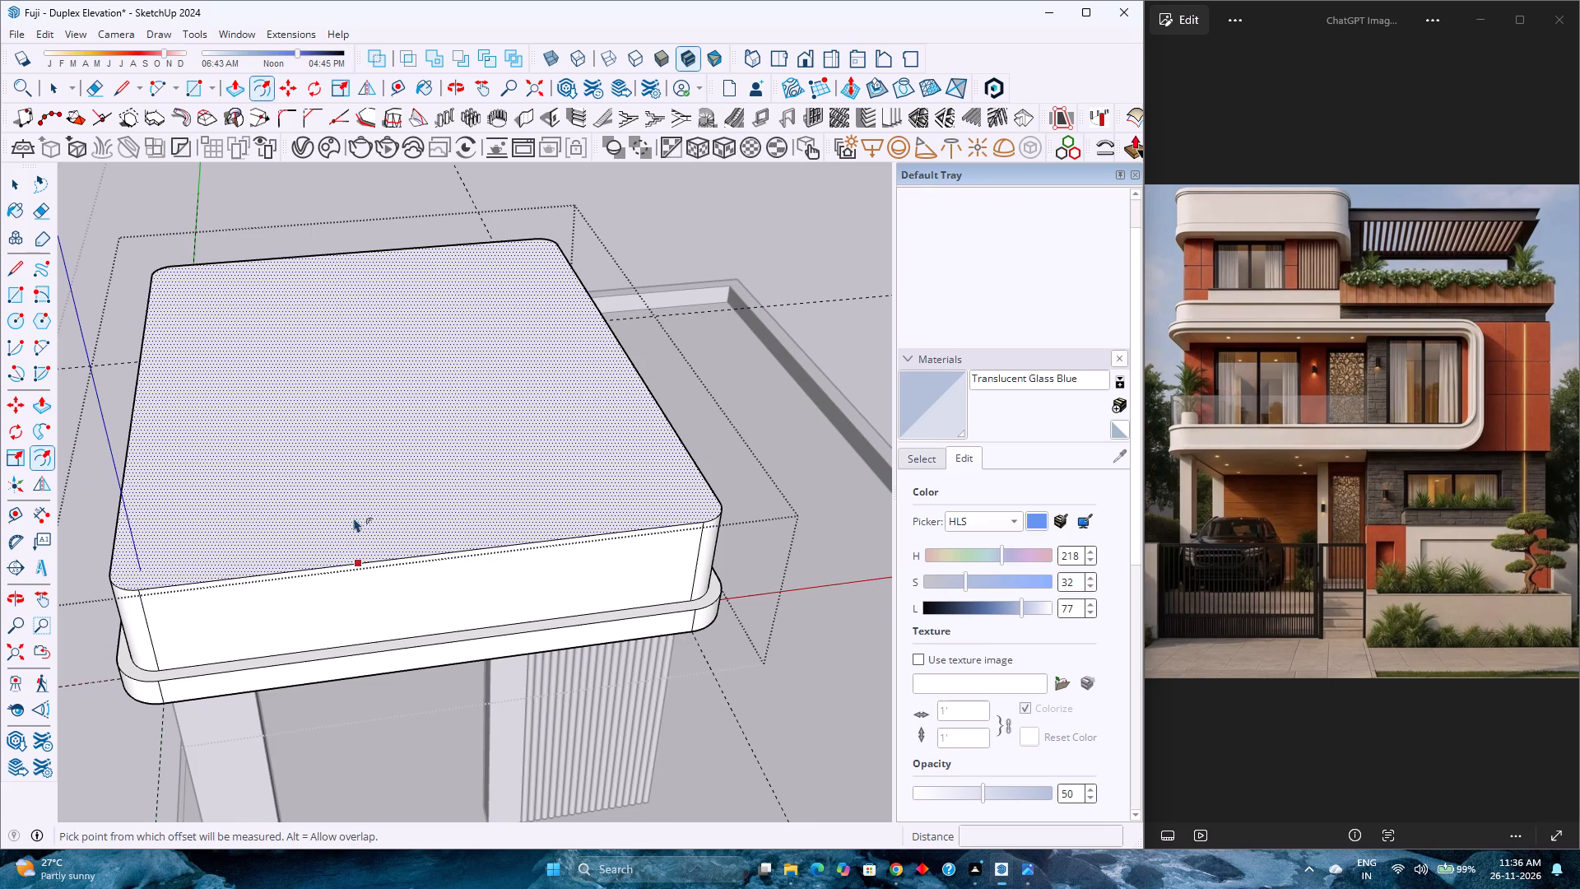
{"action": "left_click", "coordinate": [369, 558]}
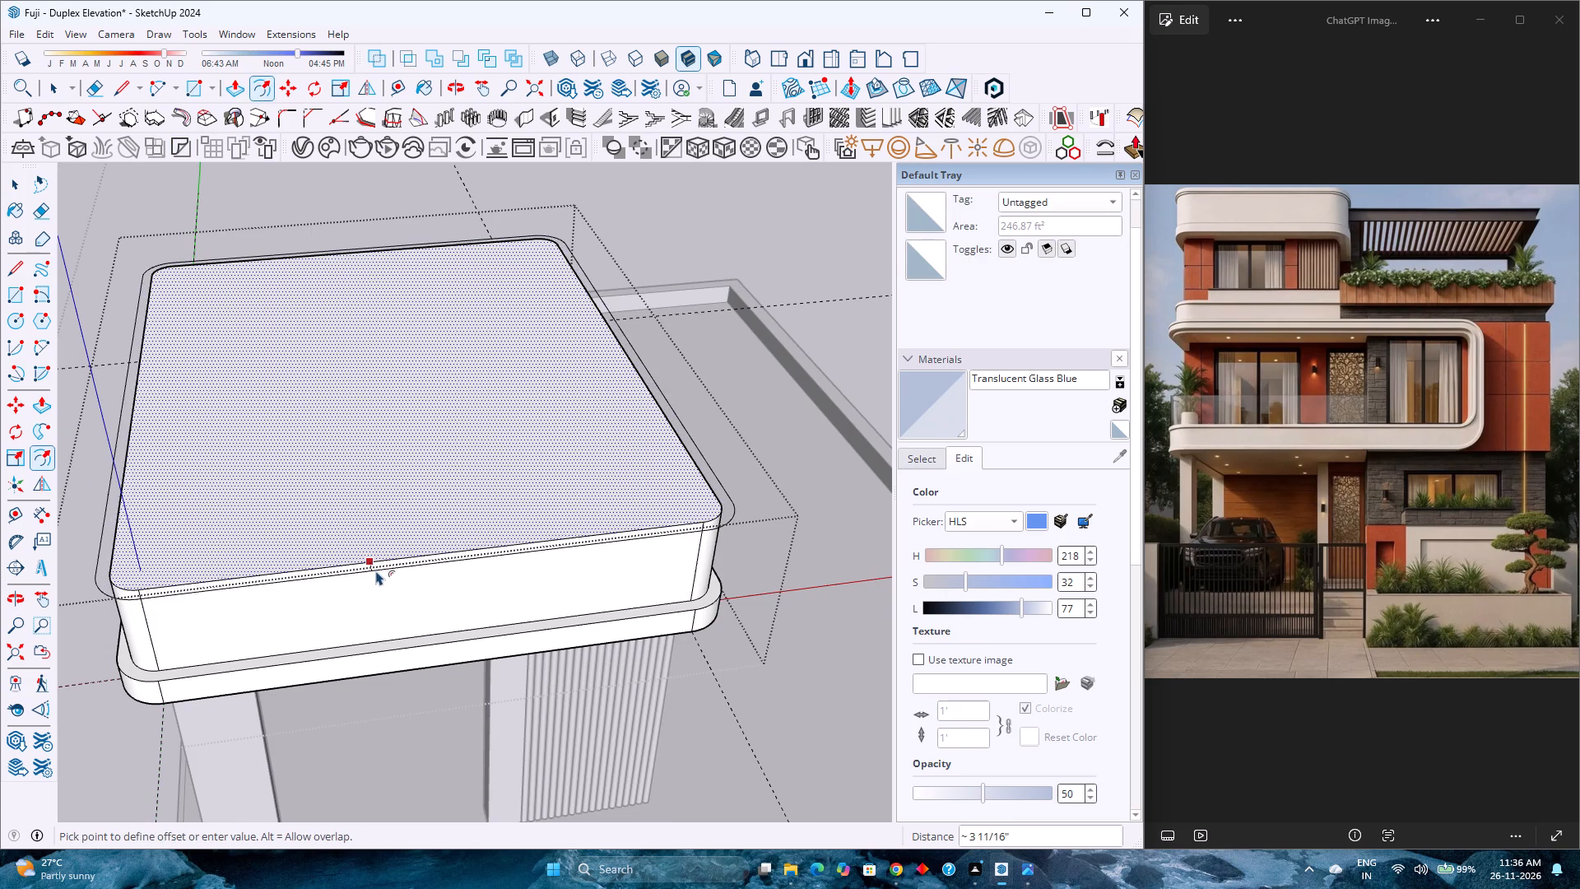
{"action": "key", "text": "2"}
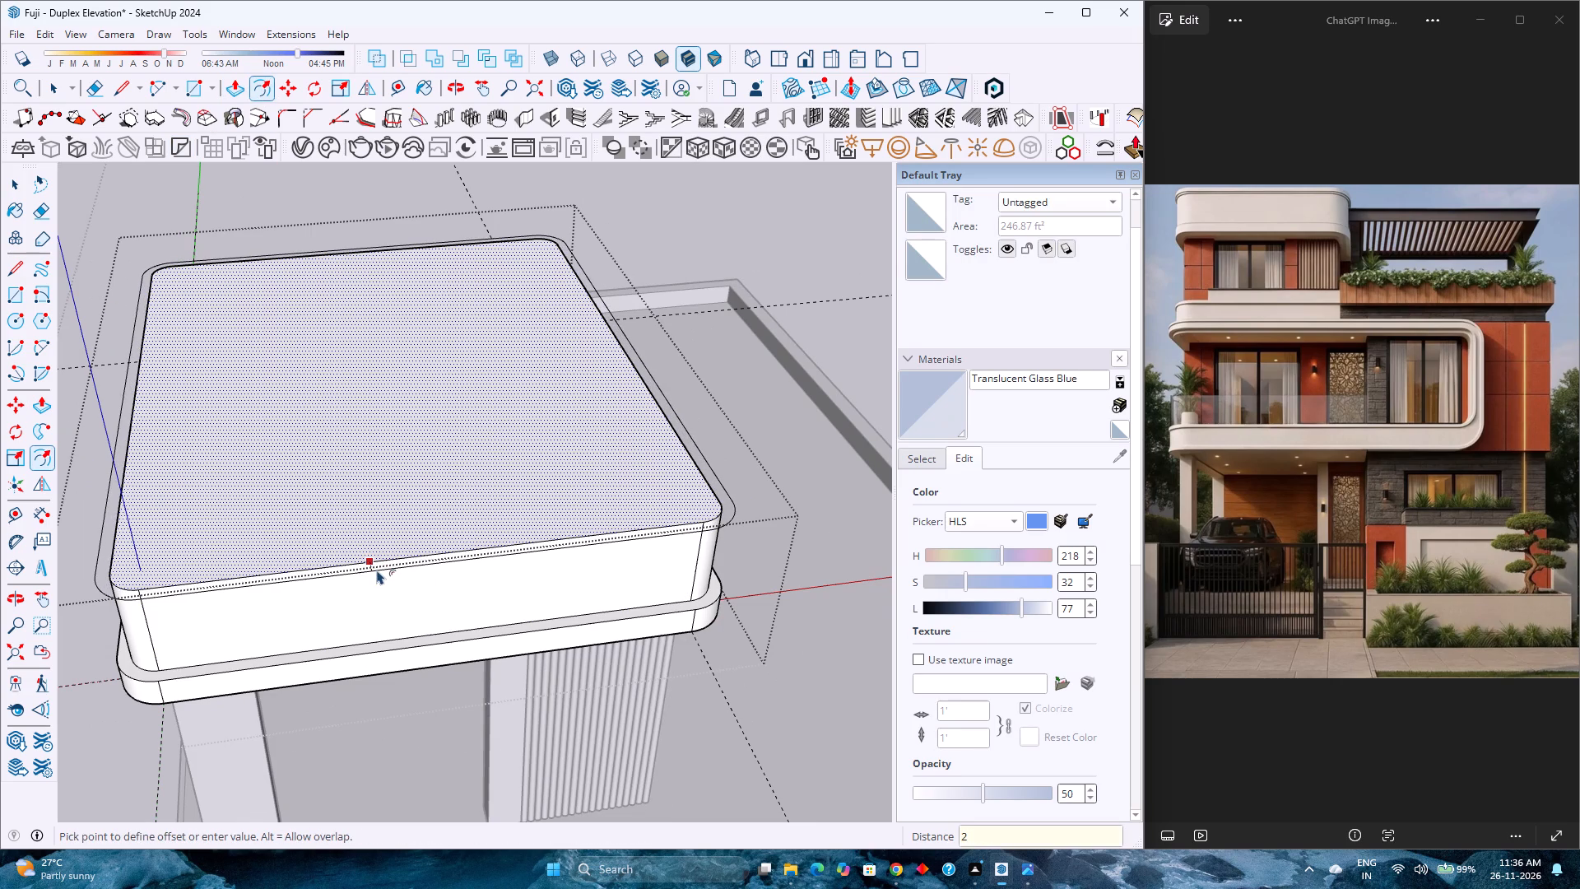
{"action": "key", "text": "Return"}
Push/Pull the narrow rim around the roof block's top upward 2", and raise the inner top face by the same amount.
{"action": "key", "text": "p"}
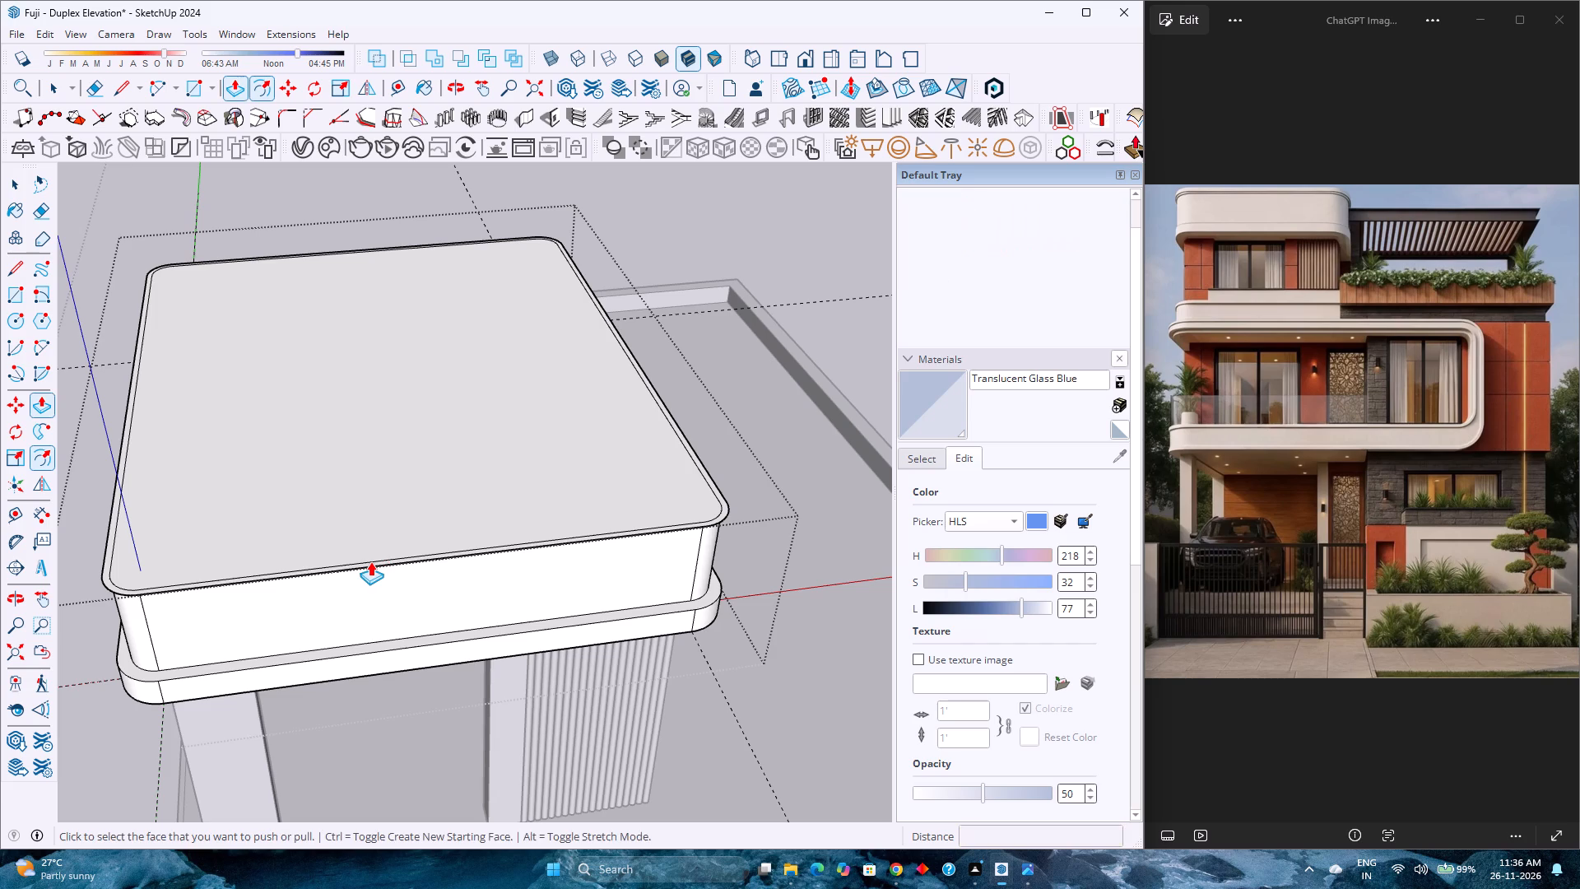
{"action": "scroll", "coordinate": [370, 561], "scroll_direction": "up", "scroll_amount": 6}
{"action": "left_click", "coordinate": [371, 567]}
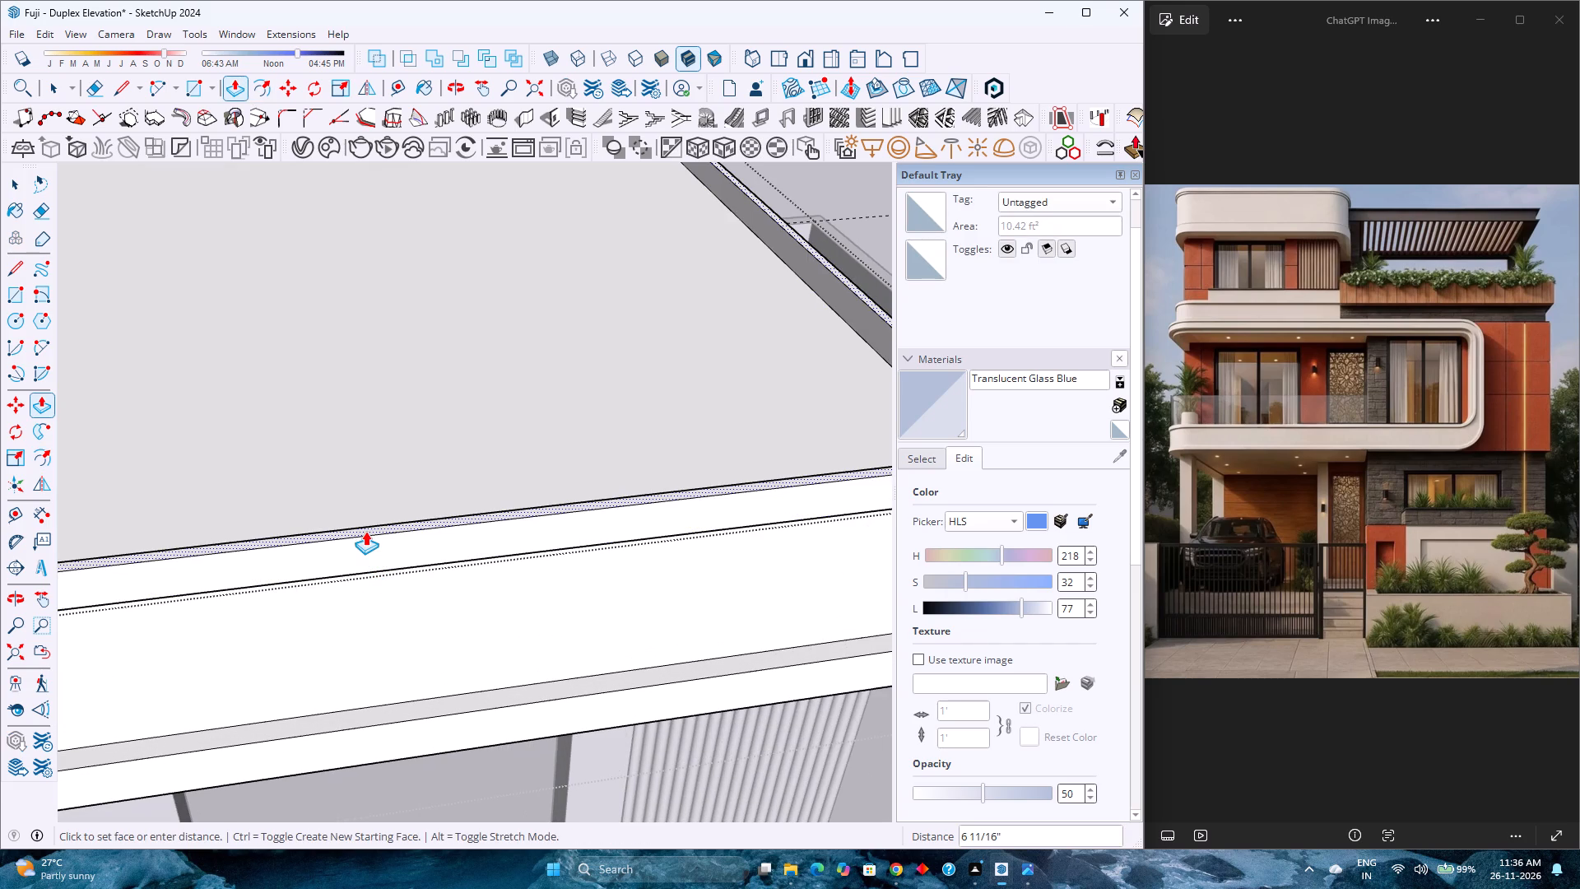
{"action": "key", "text": "2"}
{"action": "key", "text": "Return"}
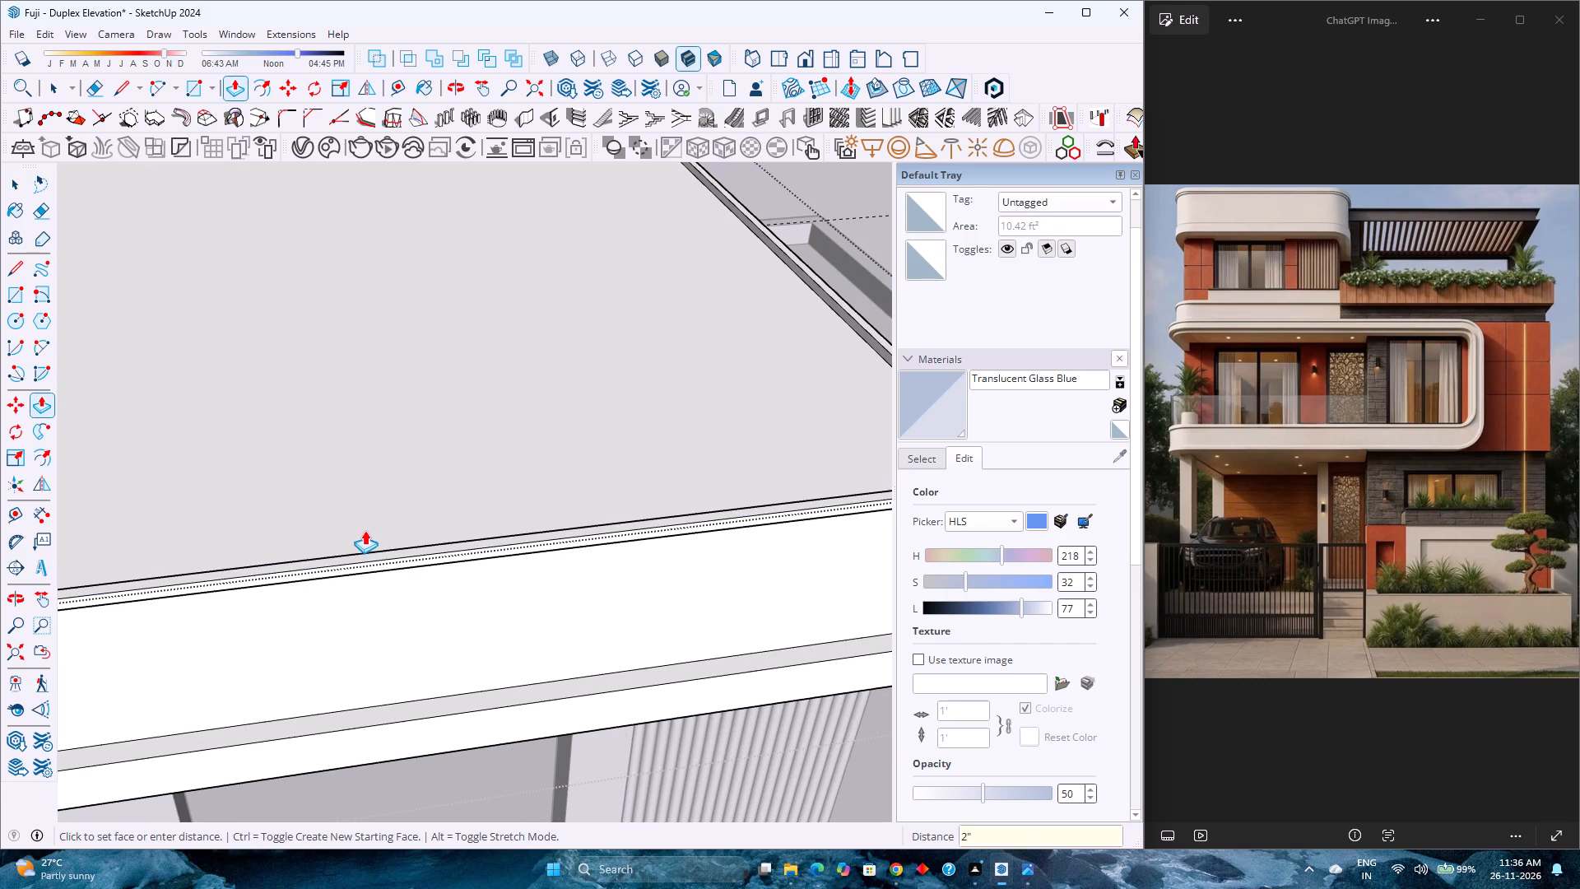
{"action": "double_click", "coordinate": [415, 448]}
Delete the leftover inner outline's front edge, both front corner arcs and both side edges from the roof block's top face.
{"action": "scroll", "coordinate": [430, 426], "scroll_direction": "down", "scroll_amount": 3}
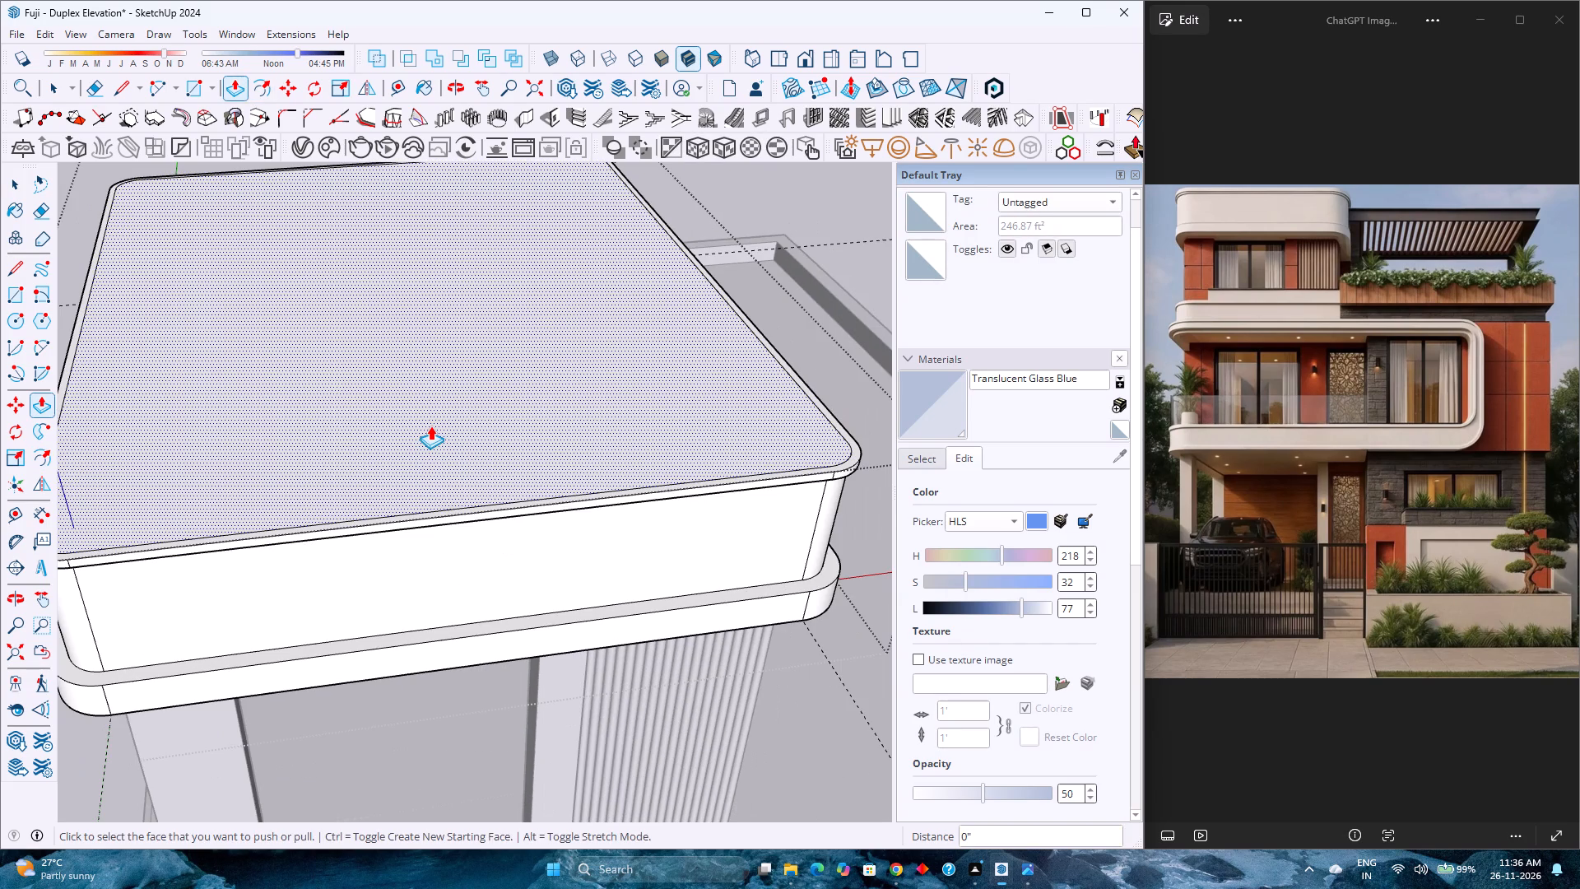
{"action": "key", "text": "e"}
{"action": "left_click", "coordinate": [436, 509]}
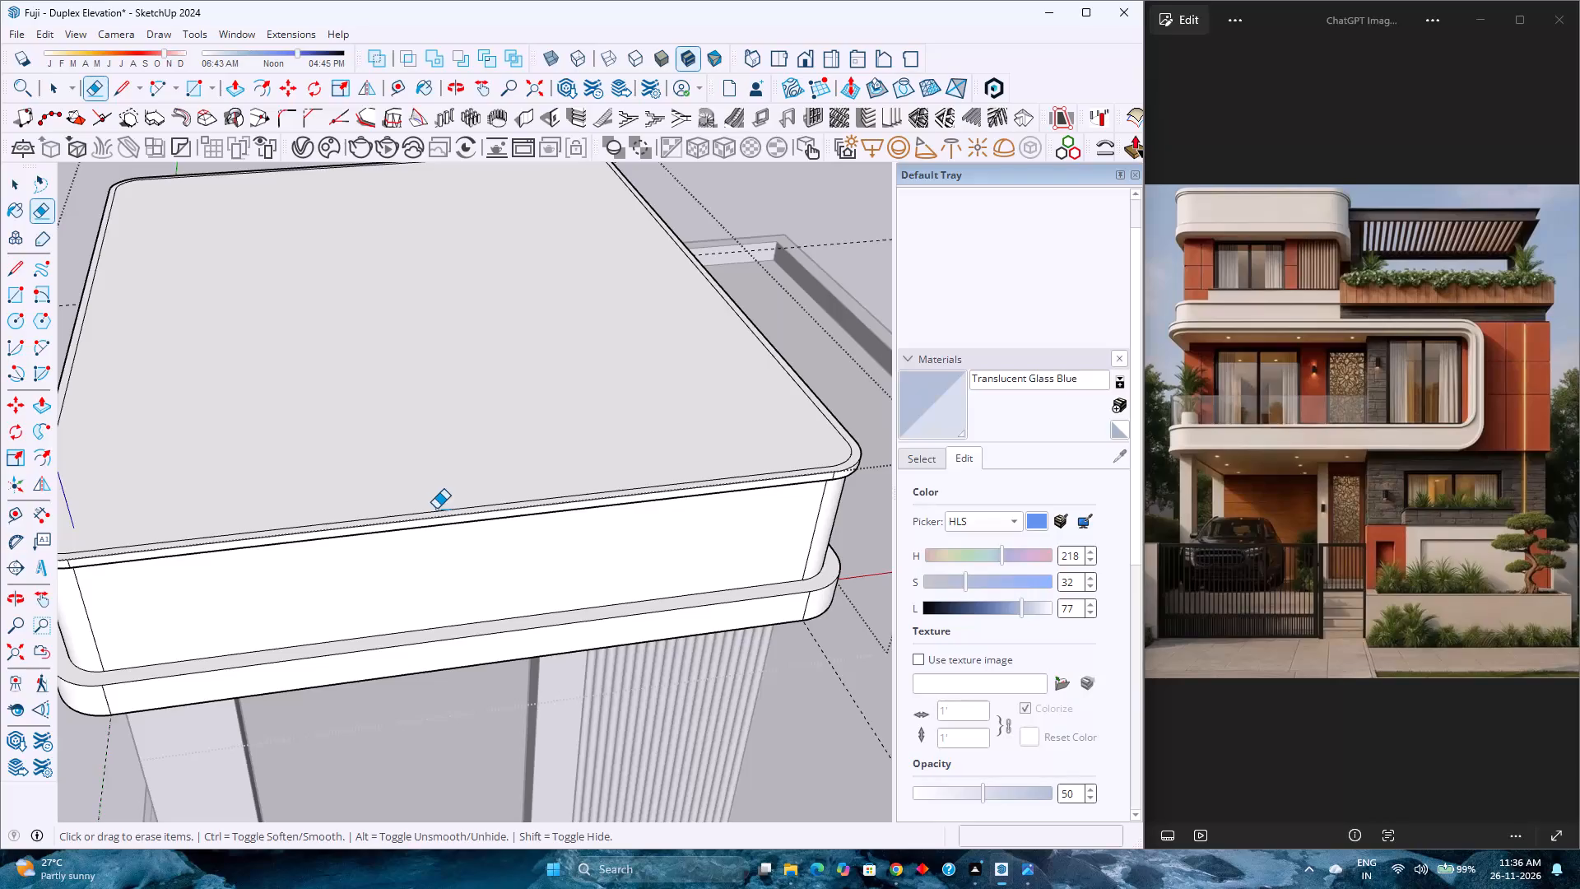
{"action": "key", "text": "space"}
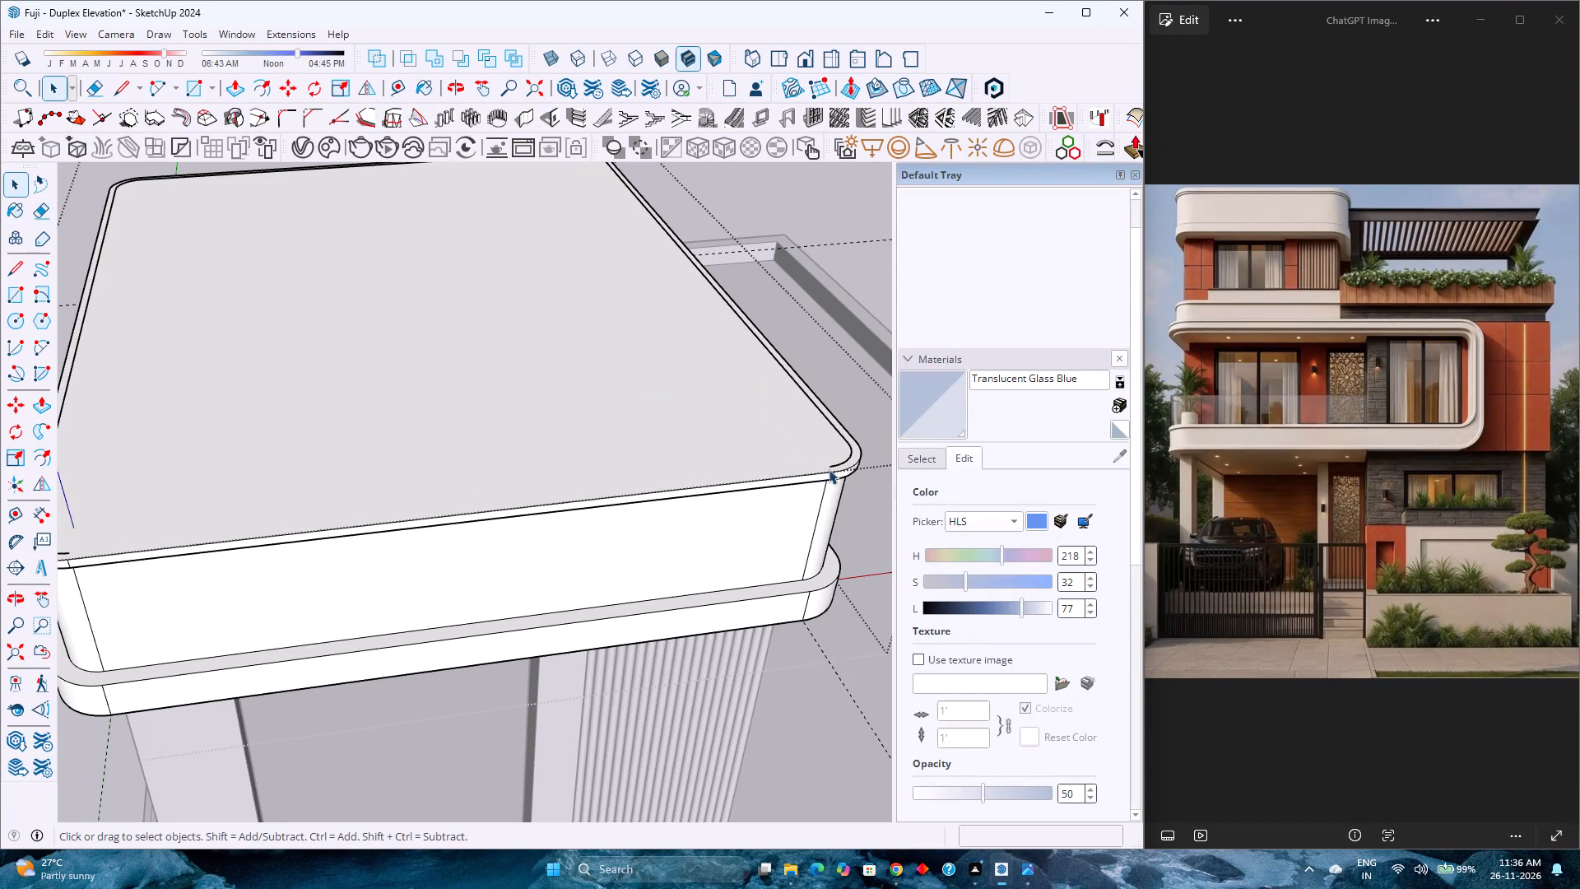
{"action": "triple_click", "coordinate": [844, 462]}
{"action": "left_click", "coordinate": [844, 459]}
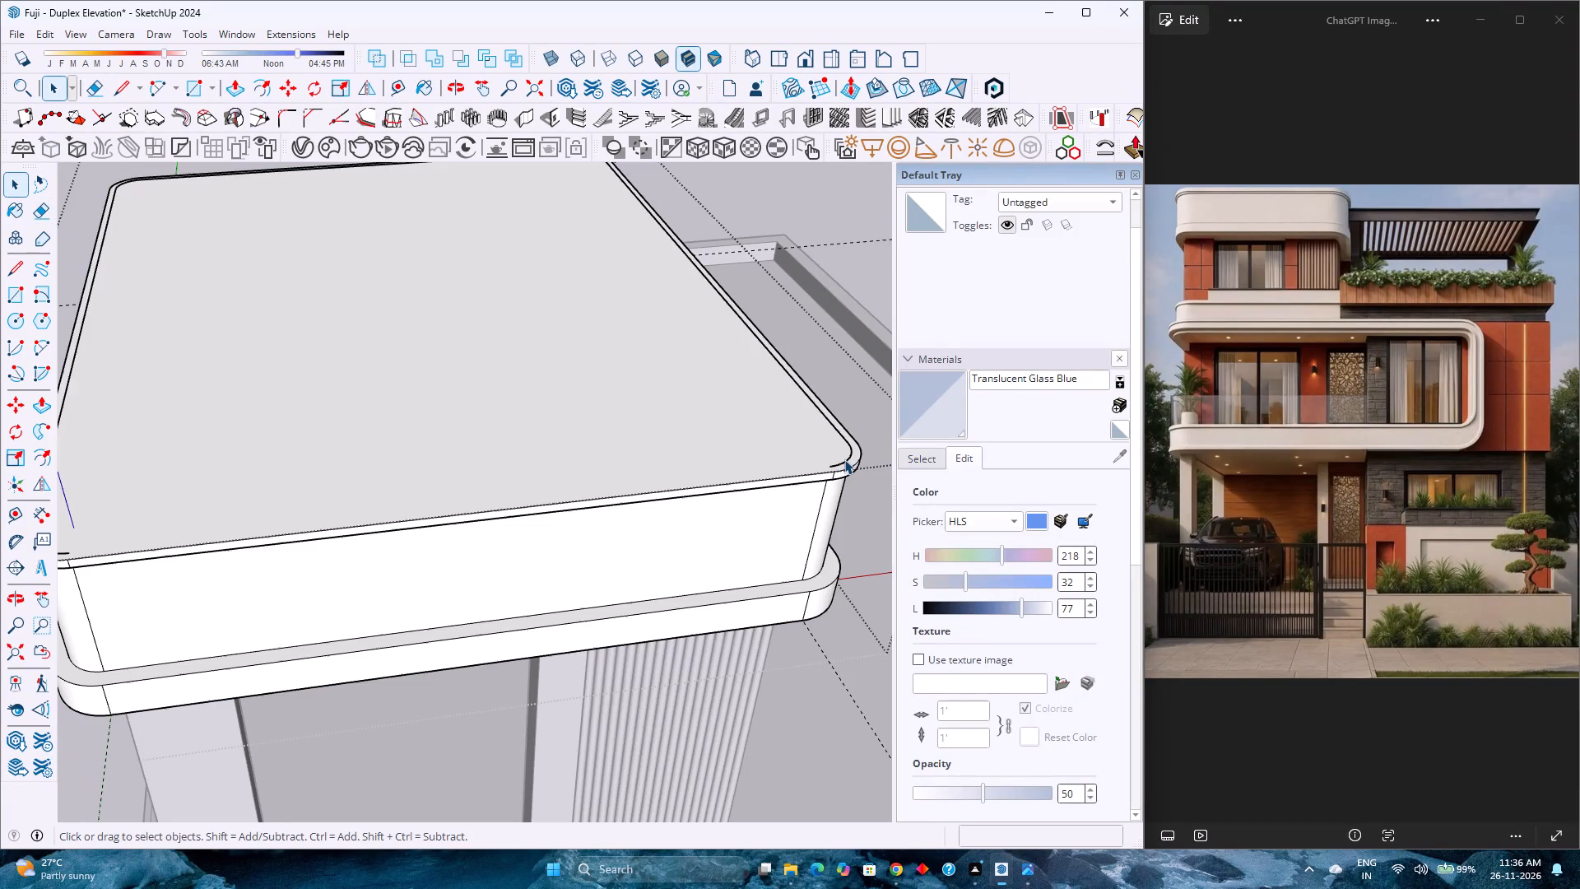
{"action": "left_click", "coordinate": [849, 456]}
{"action": "key", "text": "Delete"}
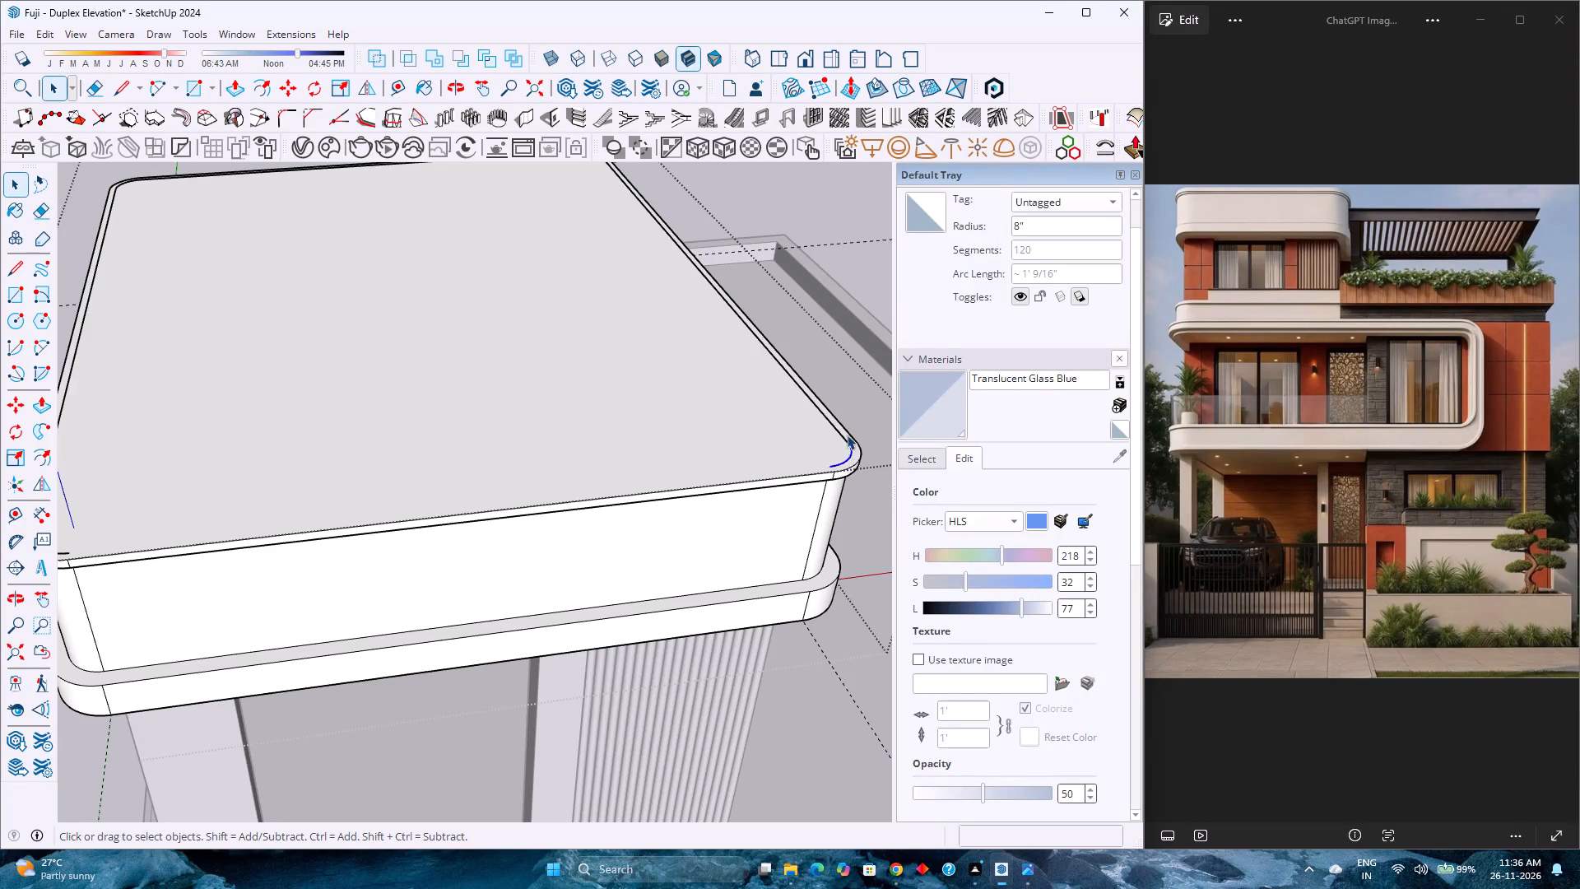
{"action": "left_click", "coordinate": [843, 440]}
{"action": "key", "text": "Delete"}
{"action": "scroll", "coordinate": [569, 440], "scroll_direction": "down", "scroll_amount": 5}
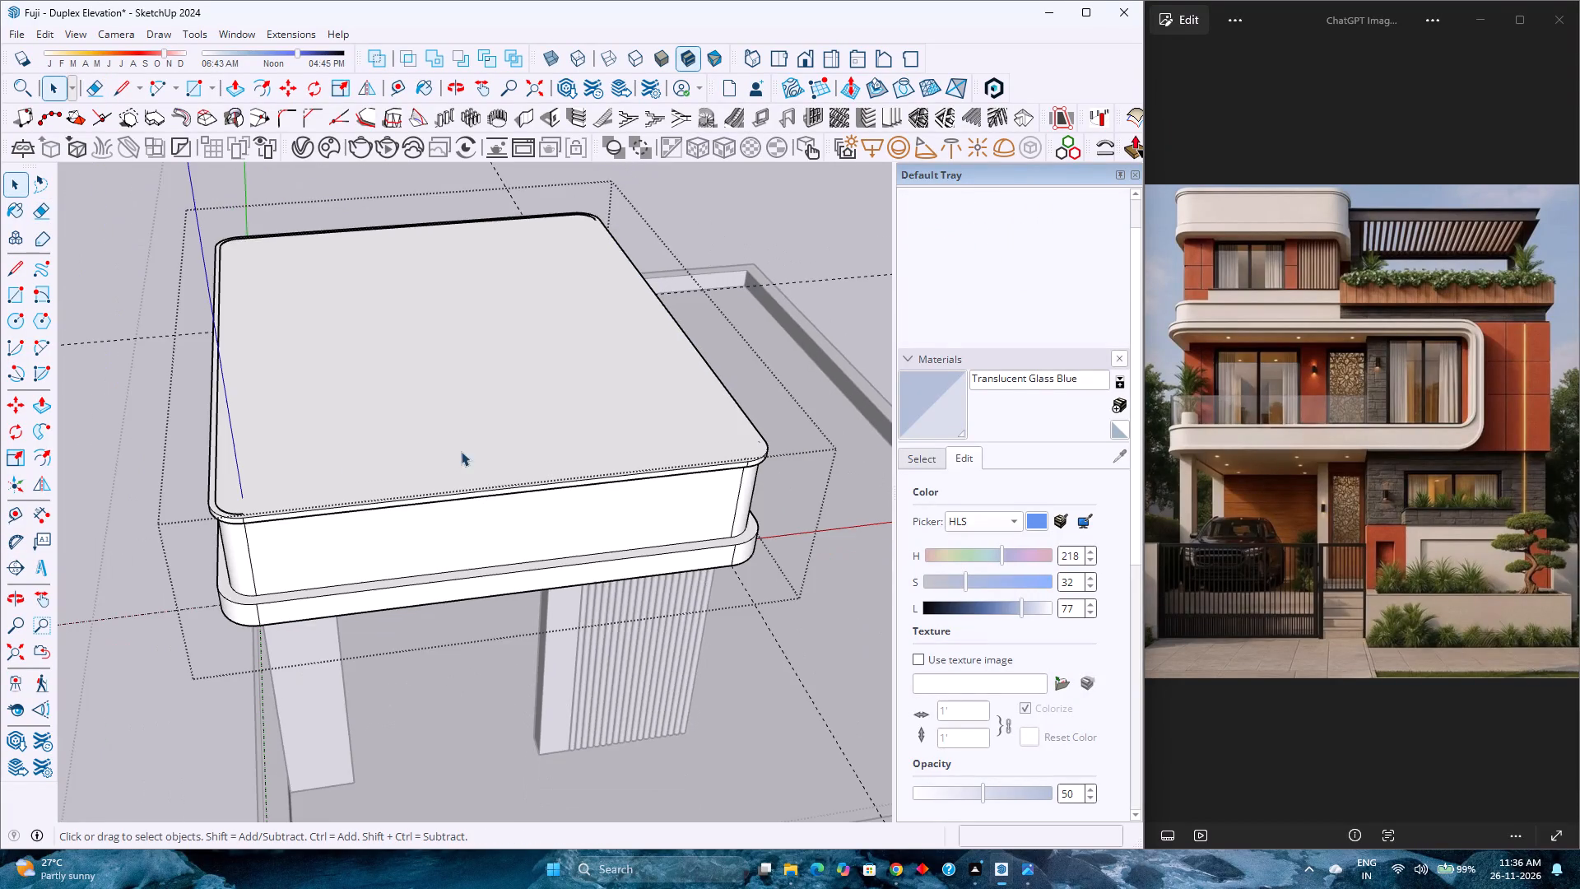
{"action": "scroll", "coordinate": [231, 504], "scroll_direction": "up", "scroll_amount": 5}
{"action": "left_click", "coordinate": [228, 513]}
{"action": "key", "text": "Delete"}
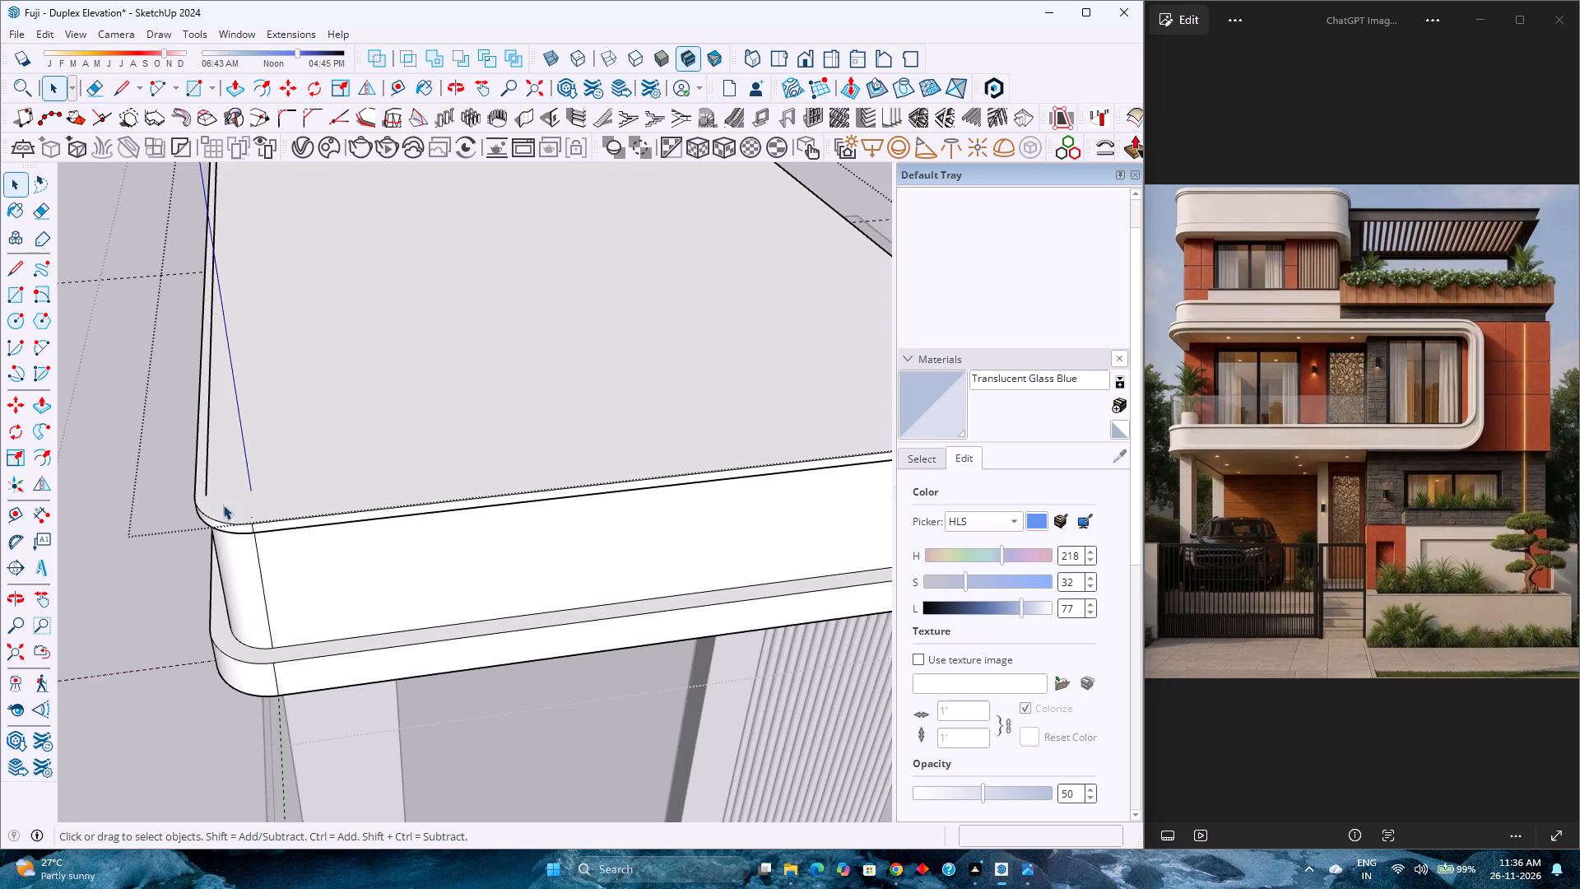
{"action": "left_click", "coordinate": [208, 481]}
{"action": "key", "text": "Delete"}
Delete the leftover inner outline's two rear corner arcs and rear edge from the roof block's top face.
{"action": "scroll", "coordinate": [389, 453], "scroll_direction": "down", "scroll_amount": 5}
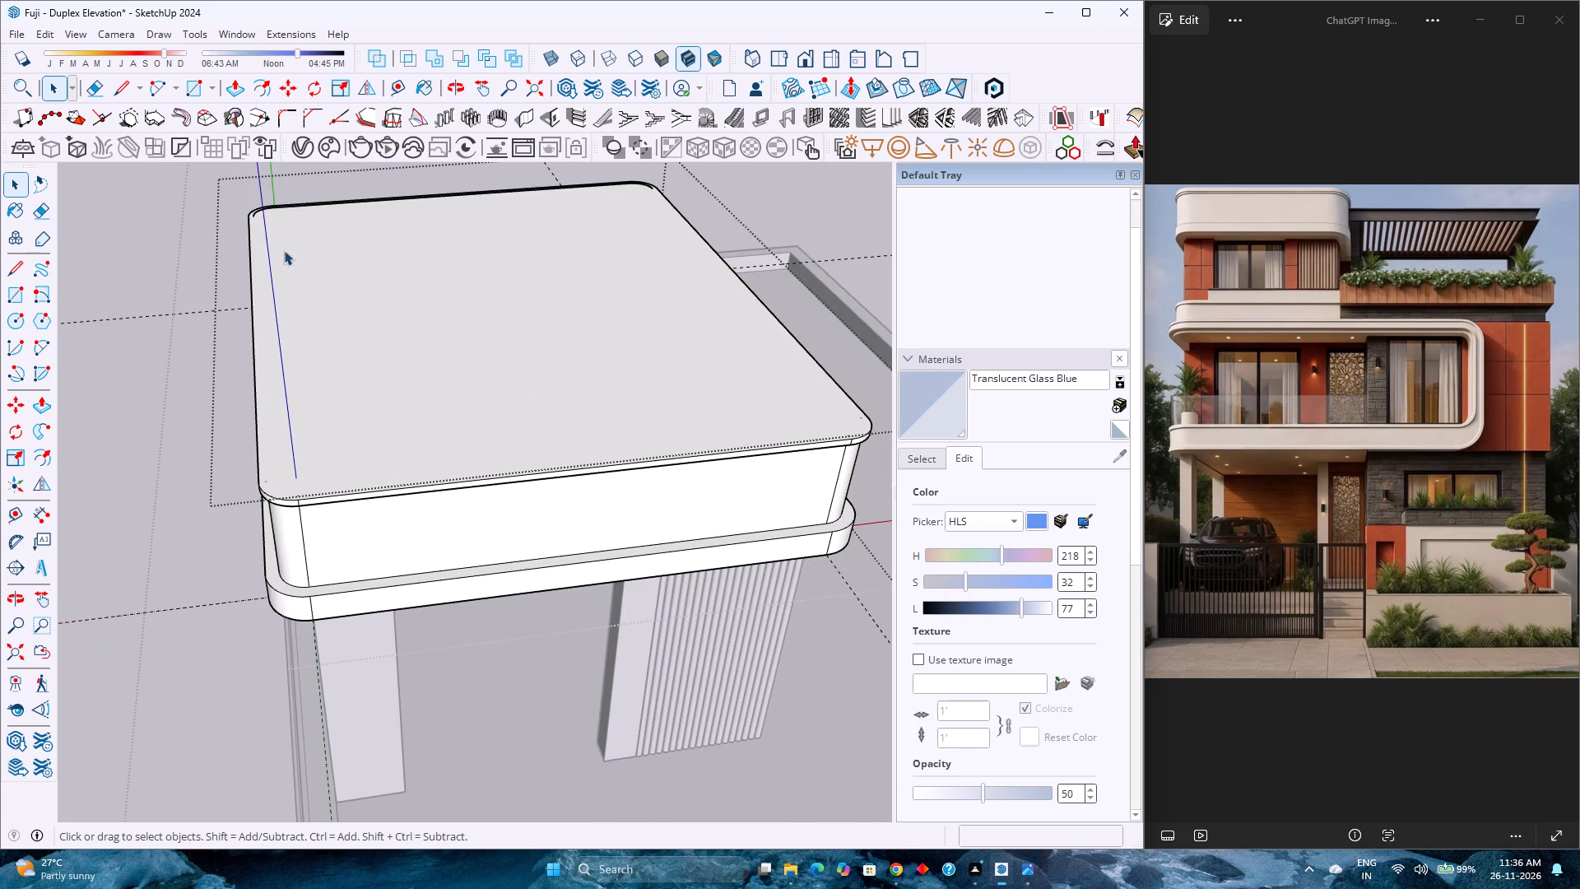
{"action": "scroll", "coordinate": [253, 232], "scroll_direction": "up", "scroll_amount": 2}
{"action": "scroll", "coordinate": [301, 300], "scroll_direction": "up", "scroll_amount": 2}
{"action": "scroll", "coordinate": [311, 319], "scroll_direction": "down", "scroll_amount": 1}
{"action": "middle_click_drag", "start_coordinate": [320, 334], "coordinate": [425, 486]}
{"action": "middle_click", "coordinate": [425, 486]}
{"action": "scroll", "coordinate": [425, 486], "scroll_direction": "down", "scroll_amount": 7}
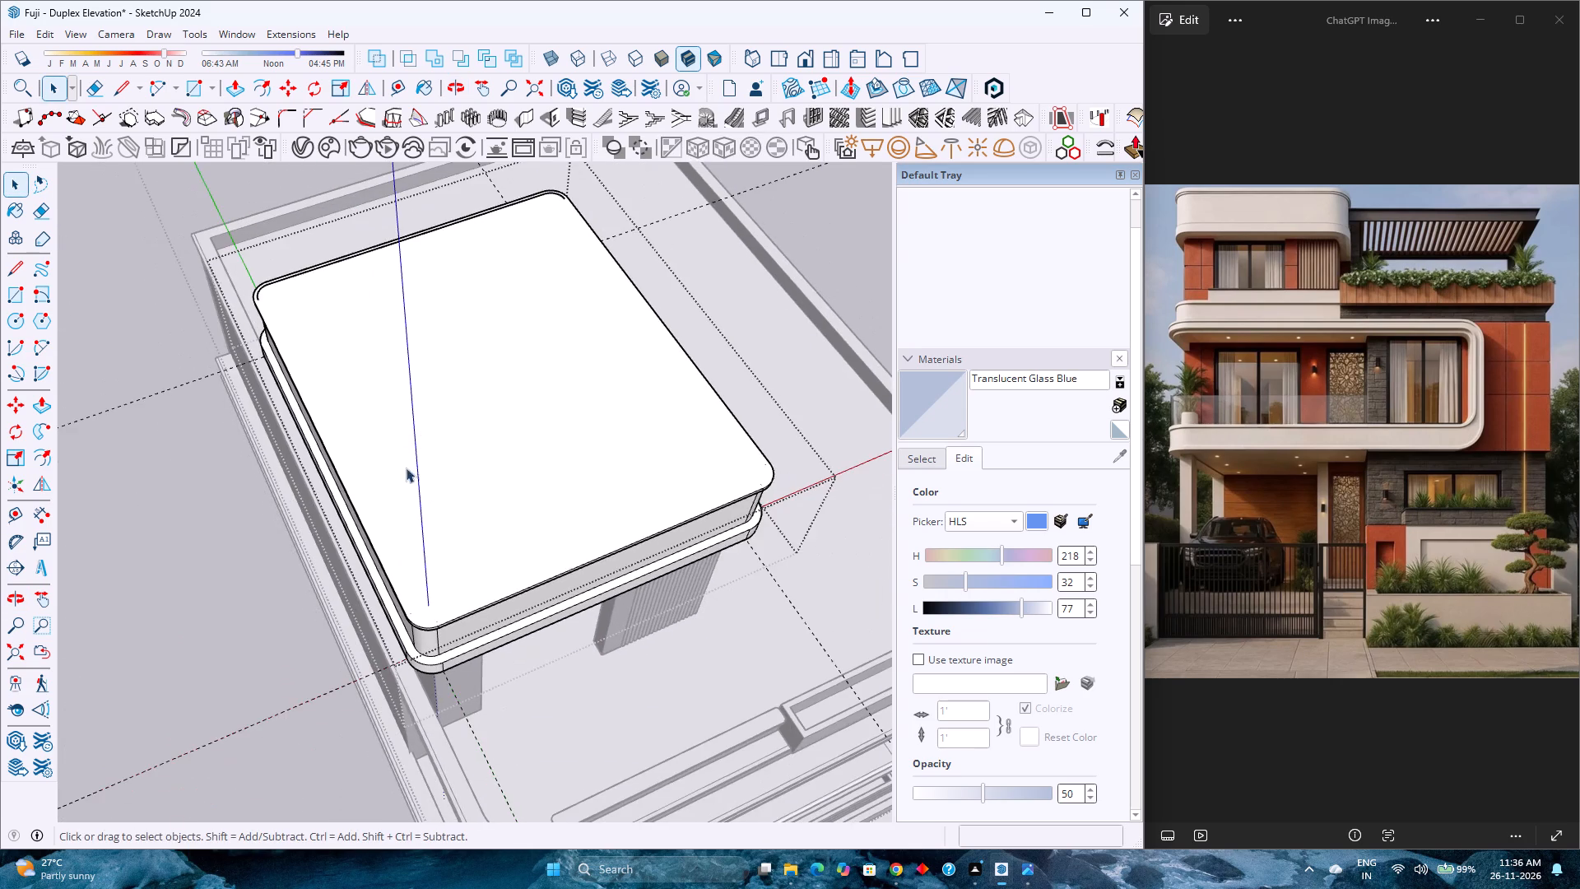
{"action": "middle_click_drag", "start_coordinate": [336, 389], "coordinate": [484, 644], "text": "shift"}
{"action": "scroll", "coordinate": [355, 563], "scroll_direction": "up", "scroll_amount": 4}
{"action": "scroll", "coordinate": [418, 524], "scroll_direction": "up", "scroll_amount": 1}
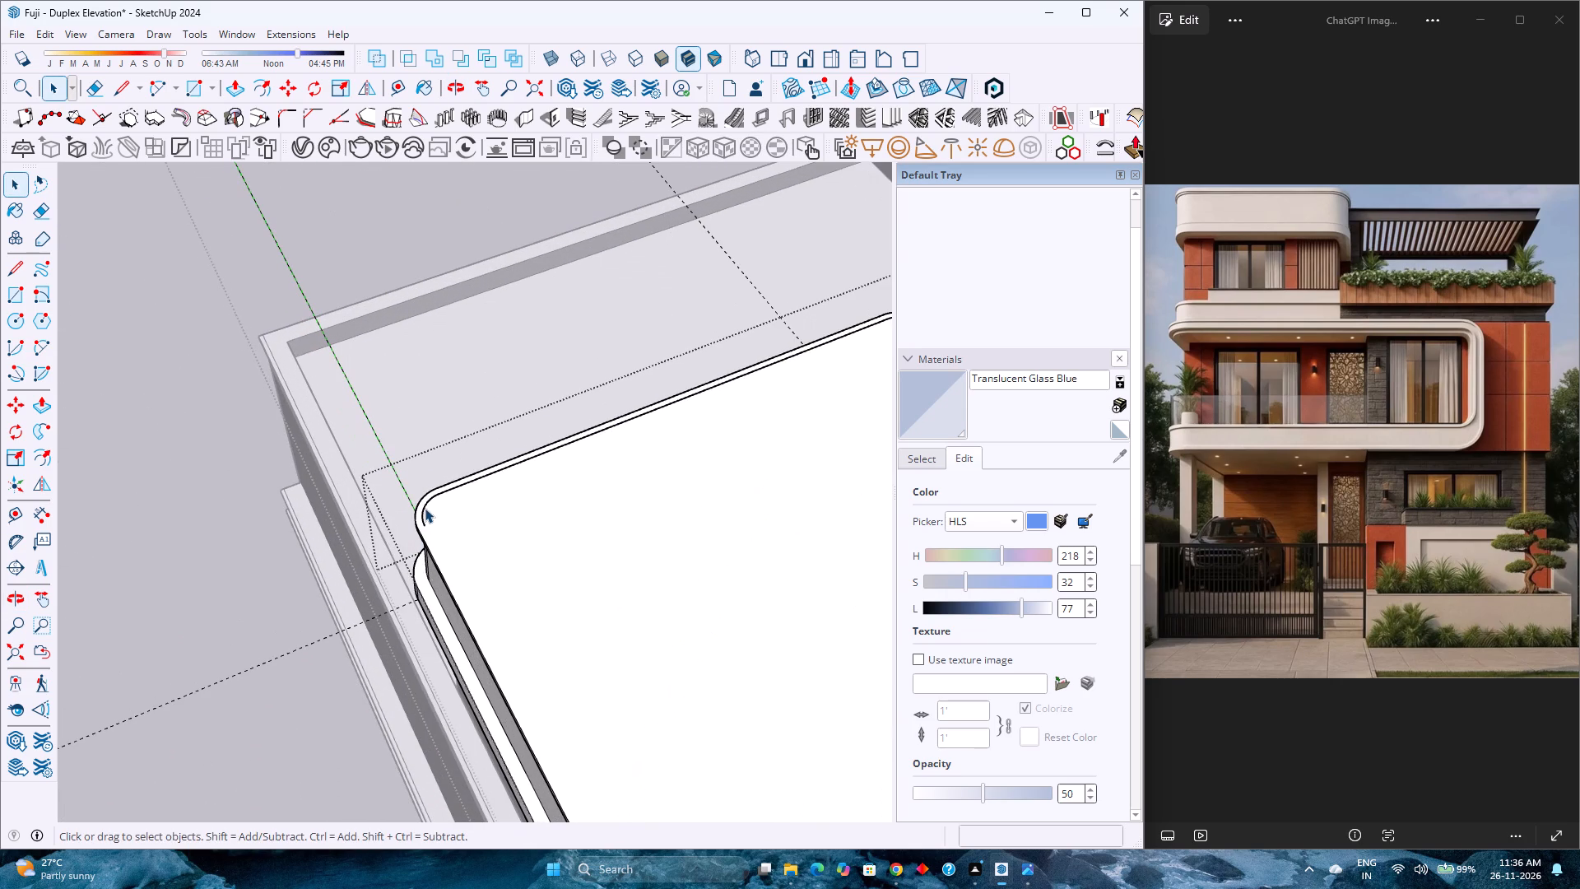
{"action": "left_click", "coordinate": [425, 508]}
{"action": "key", "text": "Delete"}
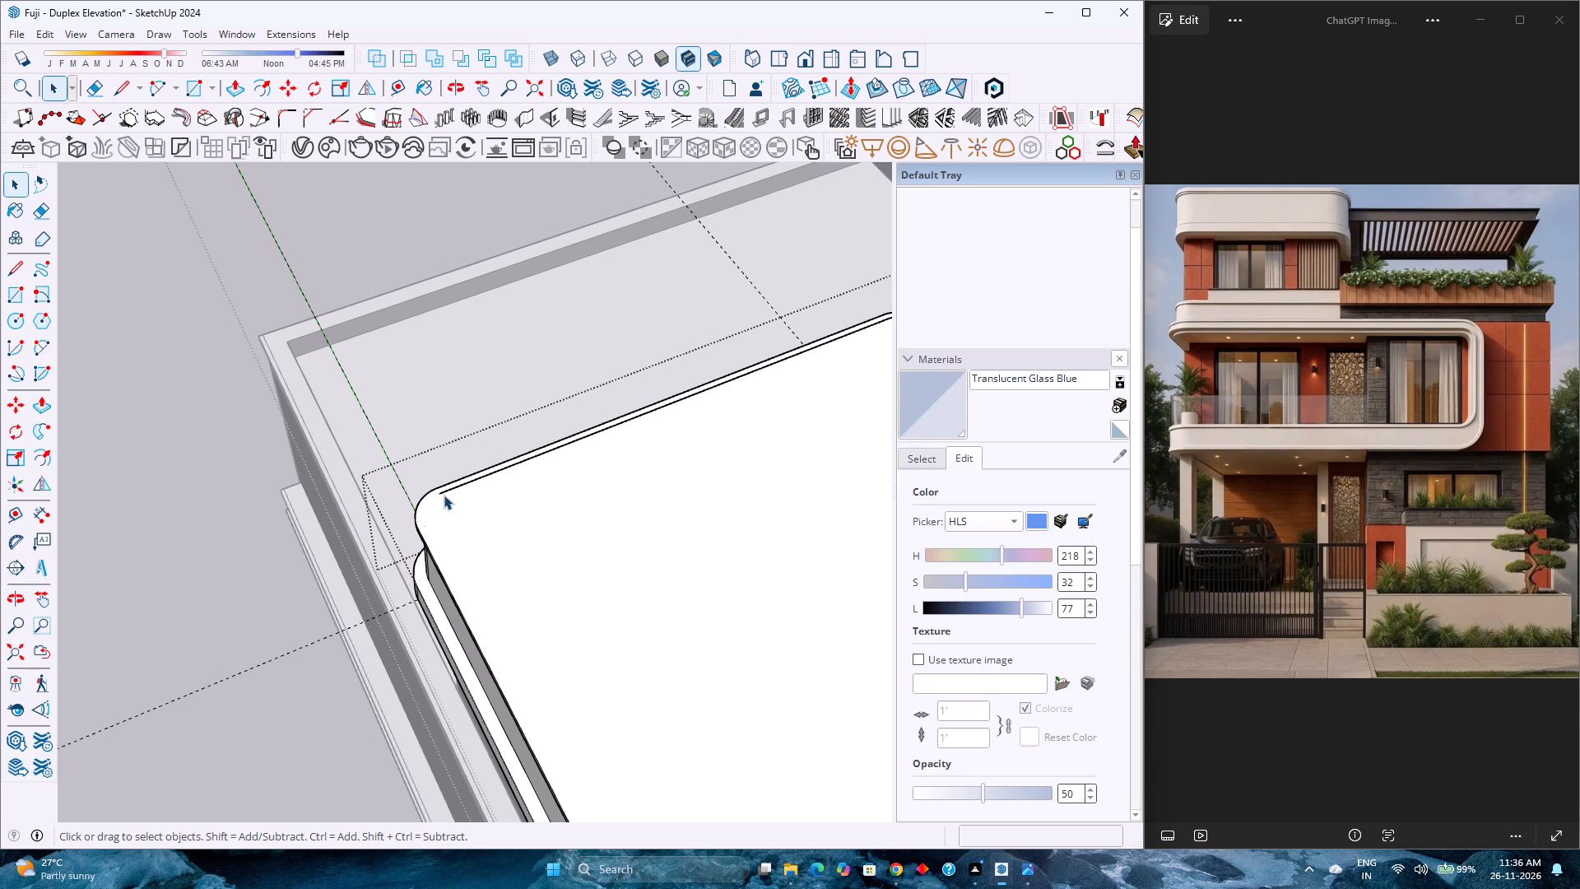
{"action": "left_click", "coordinate": [445, 491]}
{"action": "key", "text": "Delete"}
{"action": "scroll", "coordinate": [304, 525], "scroll_direction": "down", "scroll_amount": 9}
{"action": "scroll", "coordinate": [520, 459], "scroll_direction": "up", "scroll_amount": 5}
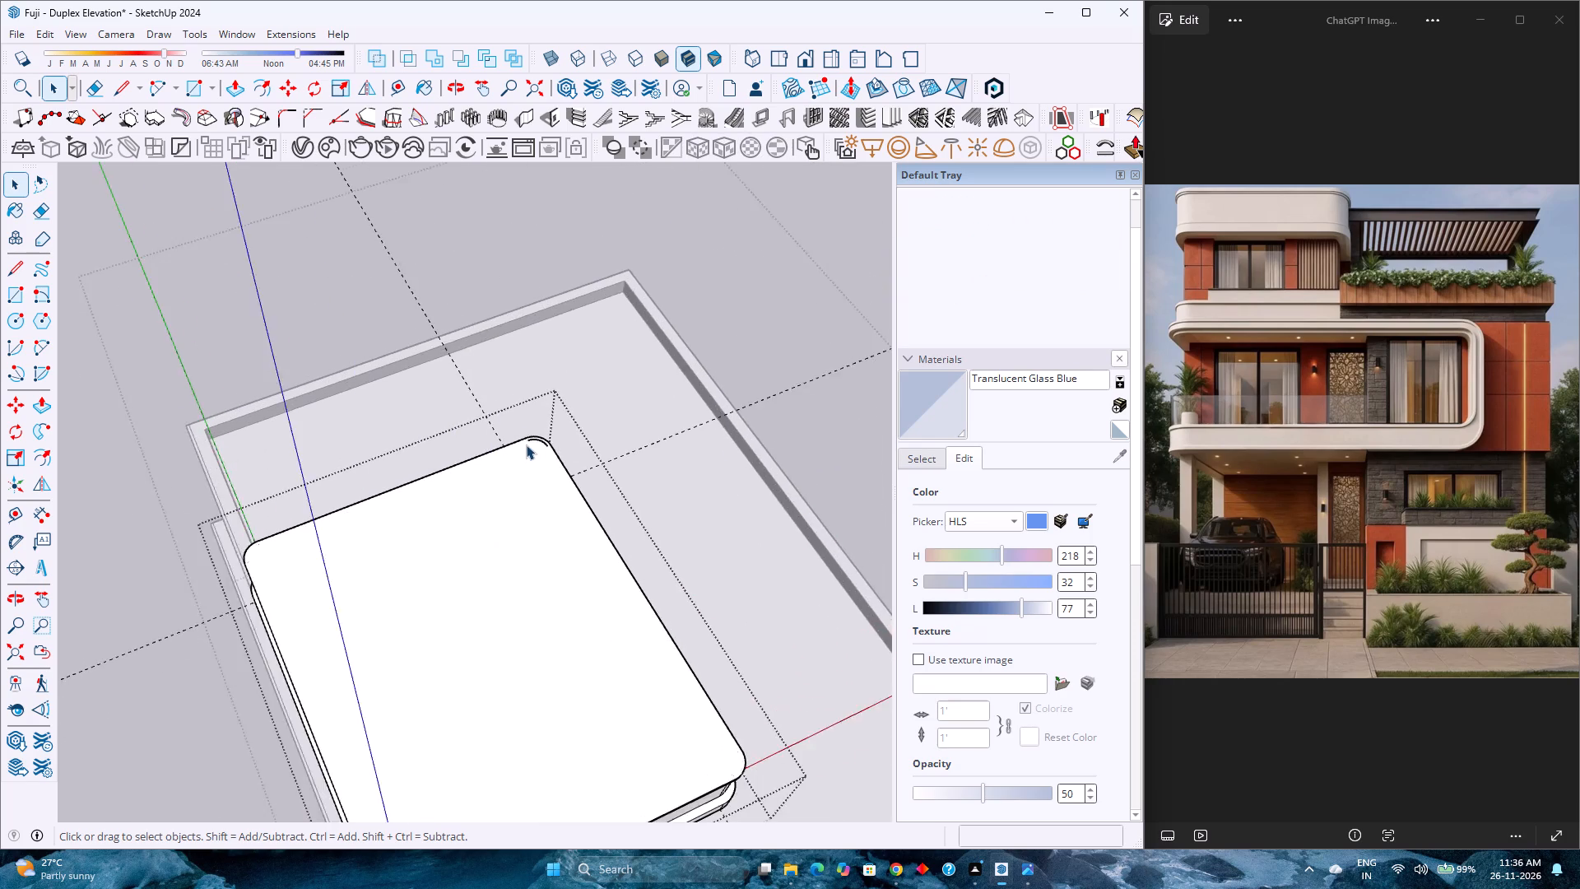
{"action": "scroll", "coordinate": [526, 444], "scroll_direction": "up", "scroll_amount": 6}
{"action": "left_click", "coordinate": [533, 437]}
{"action": "key", "text": "Delete"}
{"action": "scroll", "coordinate": [533, 437], "scroll_direction": "down", "scroll_amount": 6}
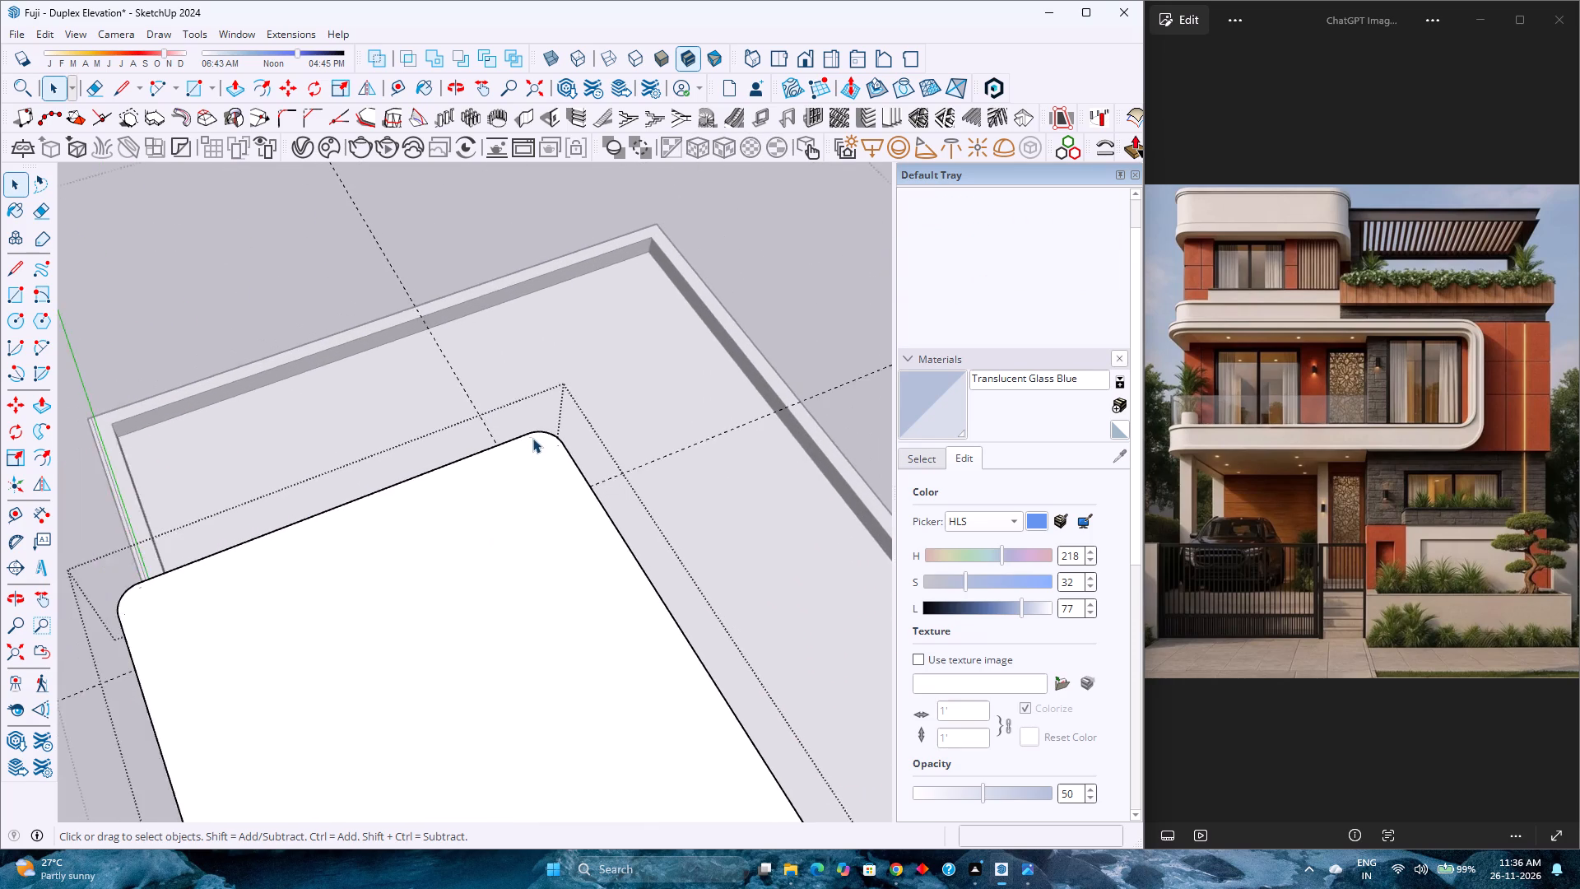
Offset the roof block's top face outline outward, trying 1" first and finishing with 2".
{"action": "scroll", "coordinate": [532, 438], "scroll_direction": "down", "scroll_amount": 4}
{"action": "middle_click_drag", "start_coordinate": [564, 710], "coordinate": [472, 523]}
{"action": "scroll", "coordinate": [474, 510], "scroll_direction": "down", "scroll_amount": 4}
{"action": "middle_click_drag", "start_coordinate": [472, 591], "coordinate": [358, 449]}
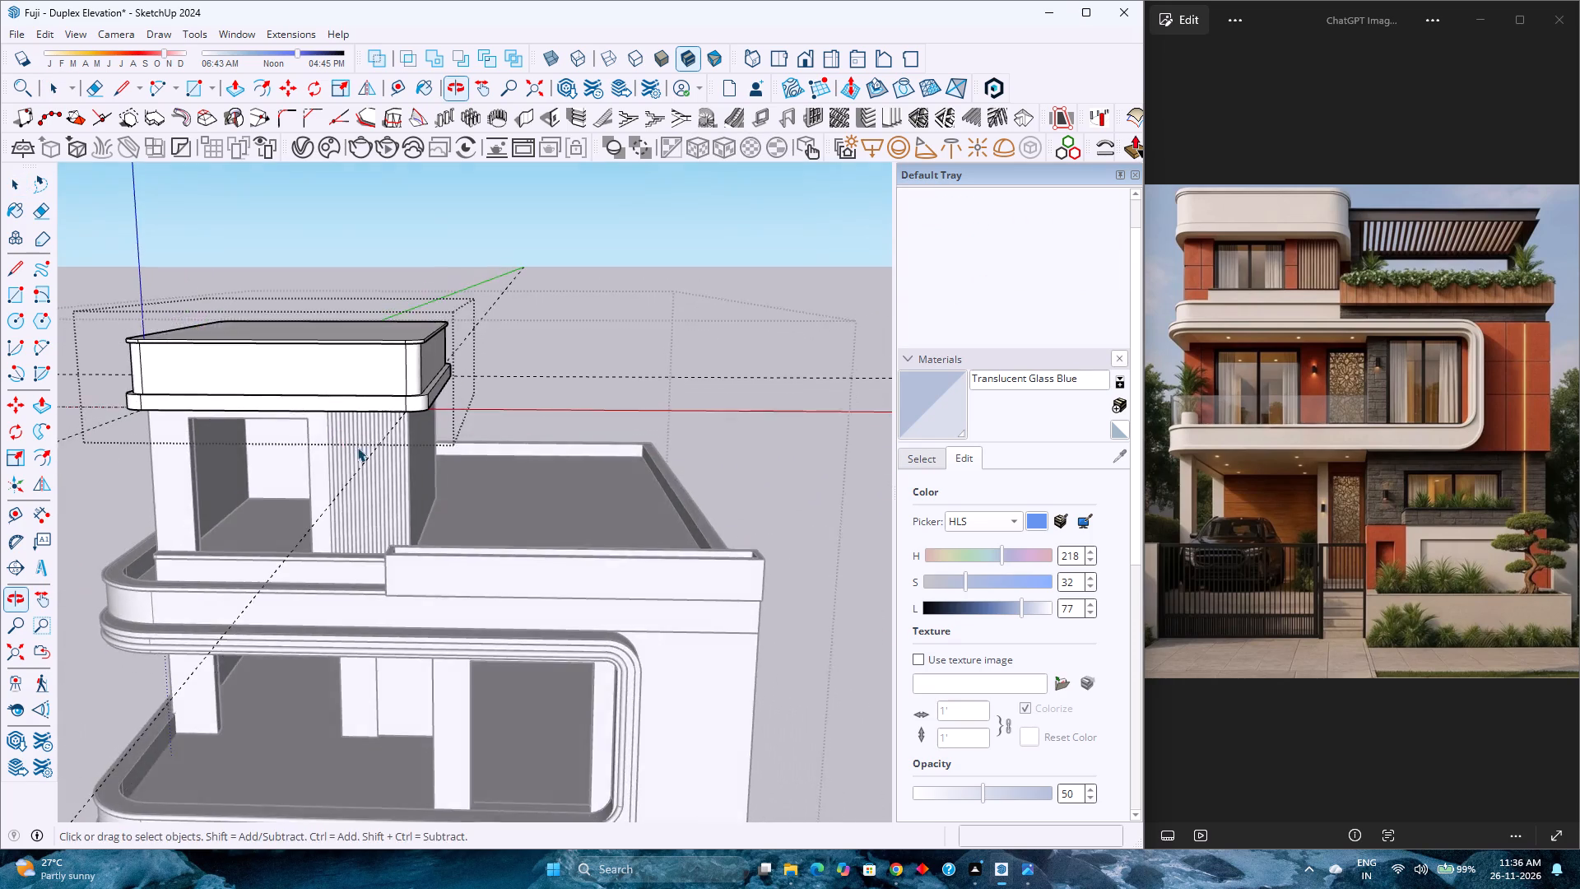
{"action": "scroll", "coordinate": [355, 440], "scroll_direction": "up", "scroll_amount": 2}
{"action": "middle_click_drag", "start_coordinate": [357, 440], "coordinate": [562, 640], "text": "shift"}
{"action": "middle_click", "coordinate": [562, 640]}
{"action": "middle_click_drag", "start_coordinate": [405, 458], "coordinate": [455, 551]}
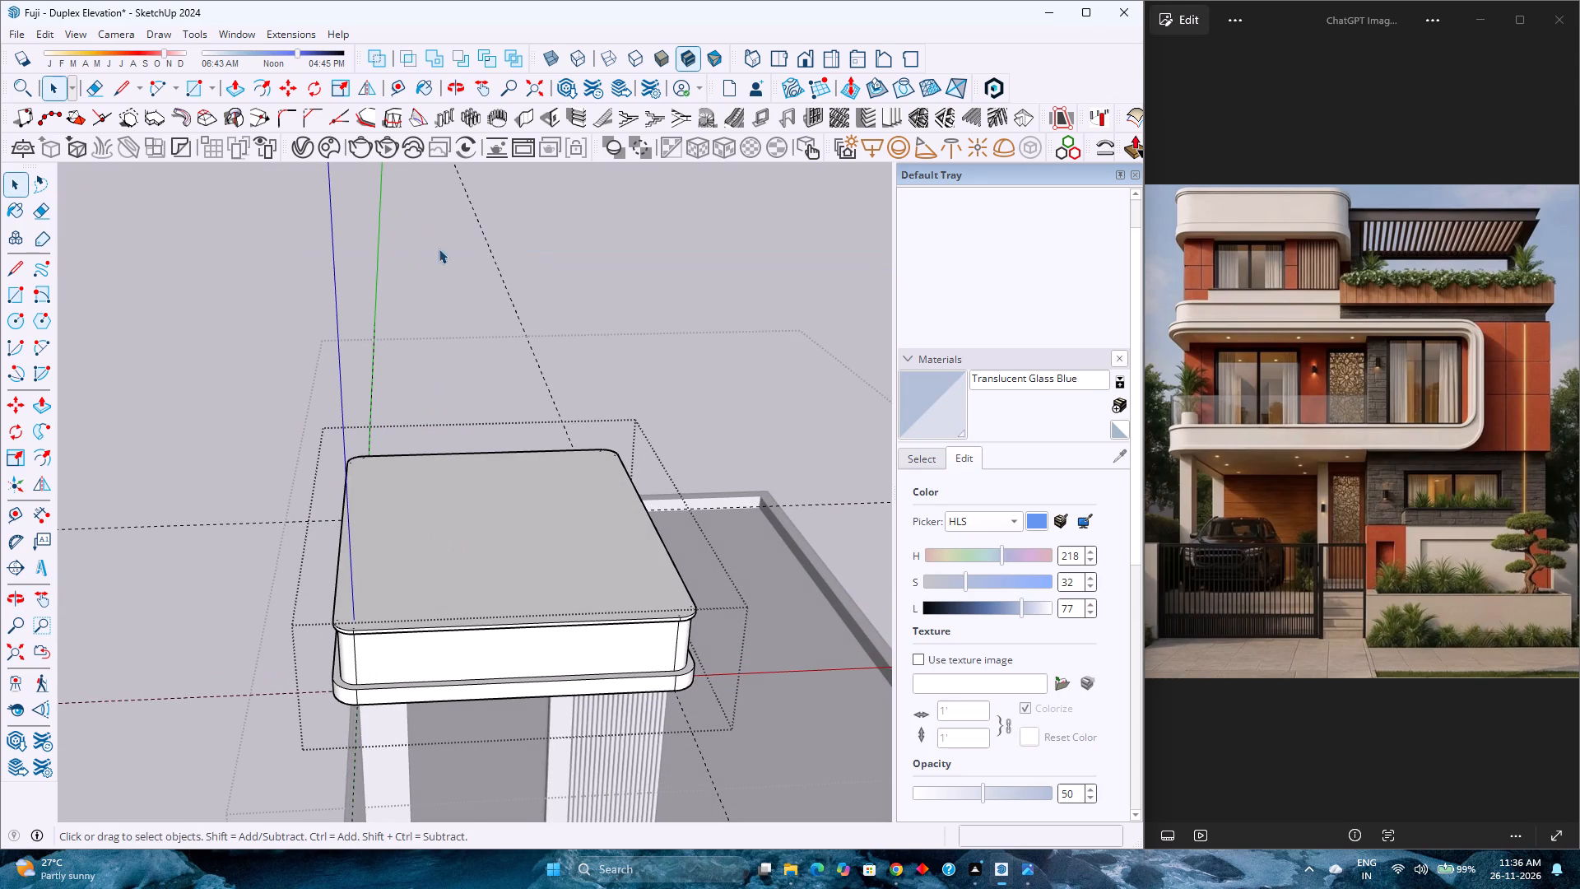
{"action": "left_click", "coordinate": [260, 94]}
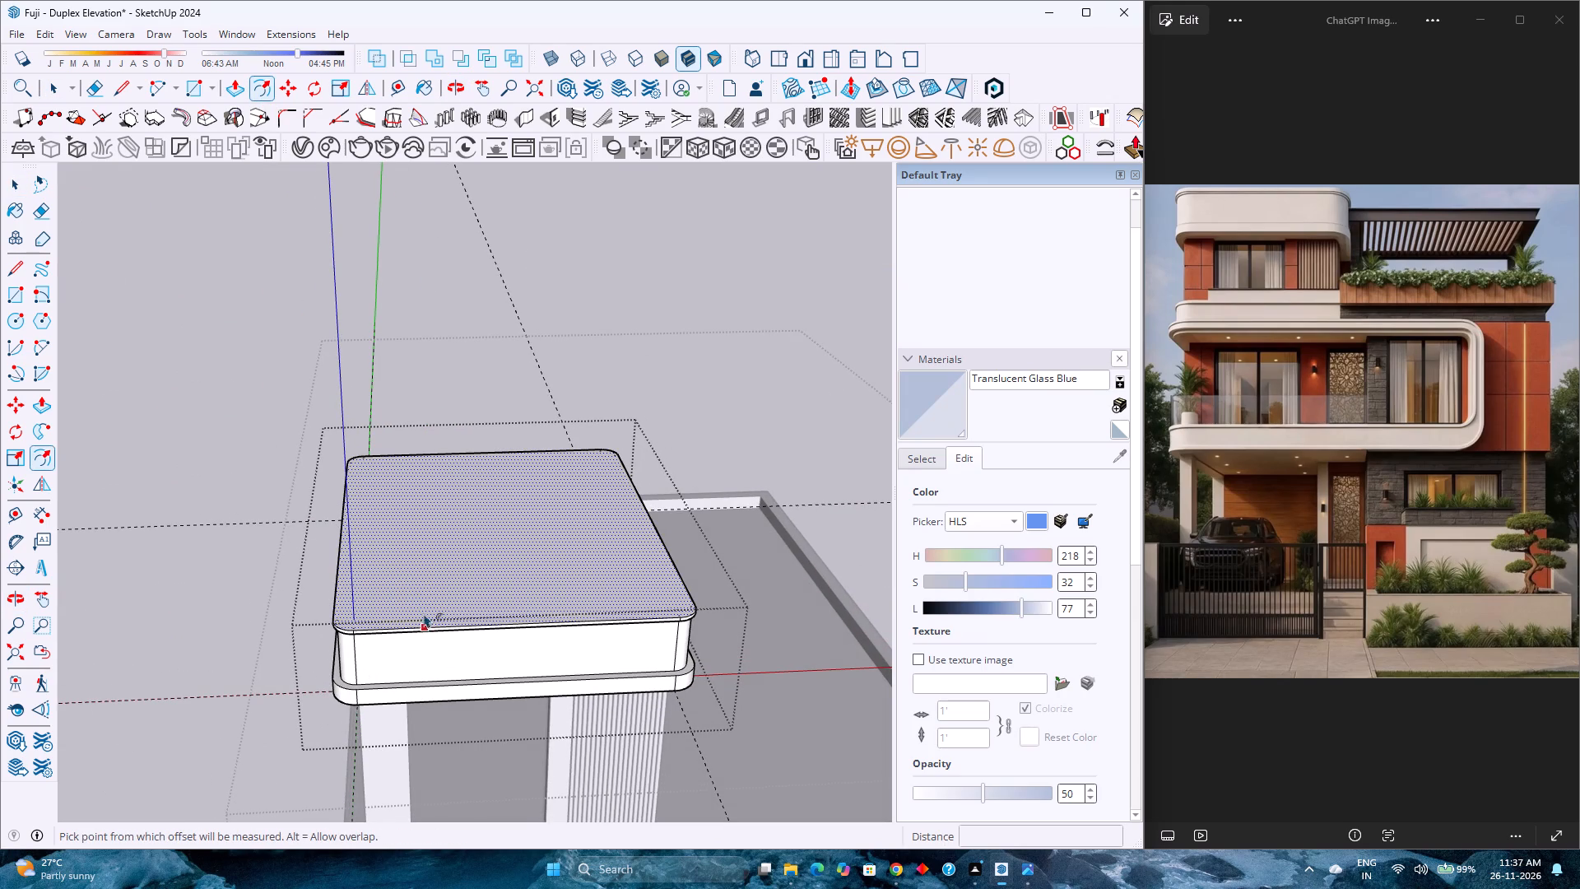
{"action": "left_click", "coordinate": [427, 622]}
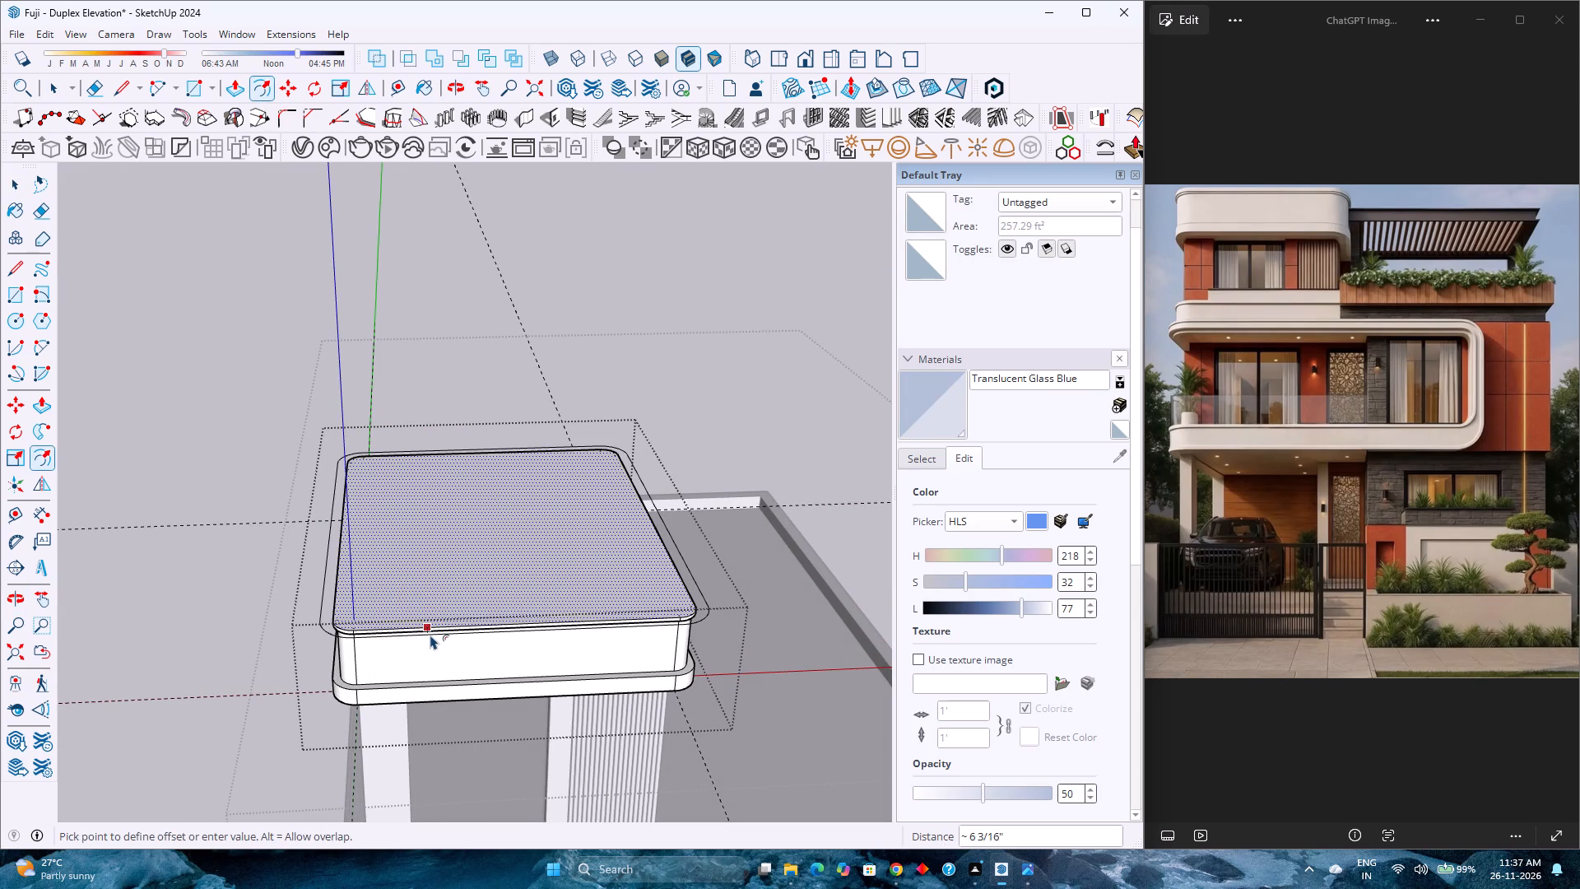
{"action": "key", "text": "1"}
{"action": "key", "text": "Return"}
{"action": "scroll", "coordinate": [430, 635], "scroll_direction": "up", "scroll_amount": 2}
{"action": "middle_click_drag", "start_coordinate": [421, 632], "coordinate": [384, 538]}
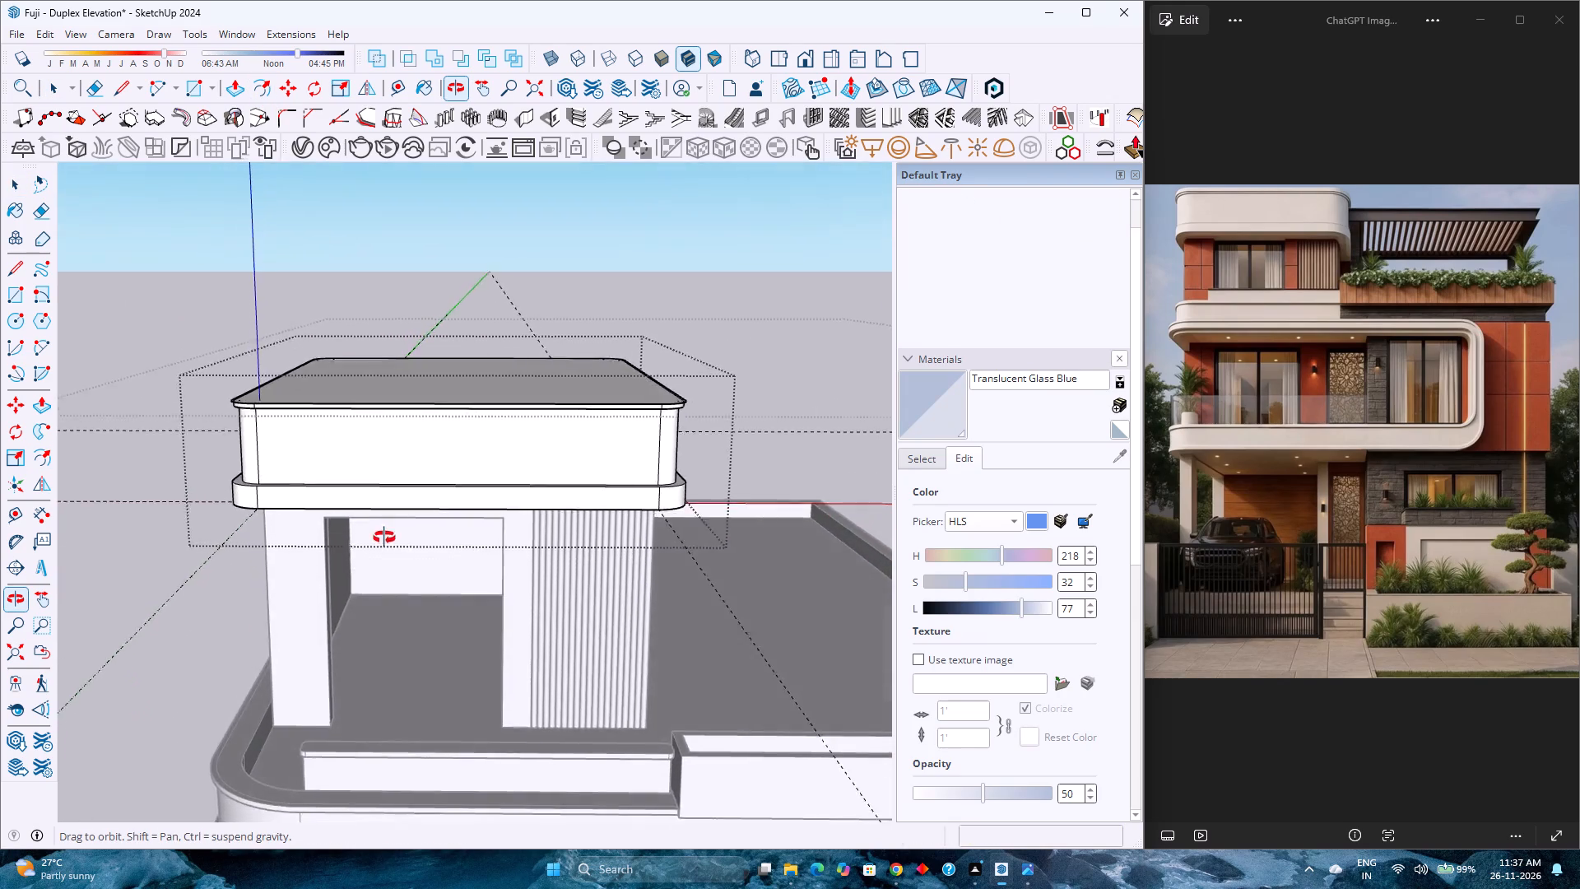
{"action": "middle_click_drag", "start_coordinate": [384, 538], "coordinate": [402, 497]}
{"action": "key", "text": "2"}
{"action": "key", "text": "Return"}
Push/Pull the roof block's inner top face upward 2" and raise the new surrounding rim by the same amount.
{"action": "scroll", "coordinate": [441, 391], "scroll_direction": "up", "scroll_amount": 1}
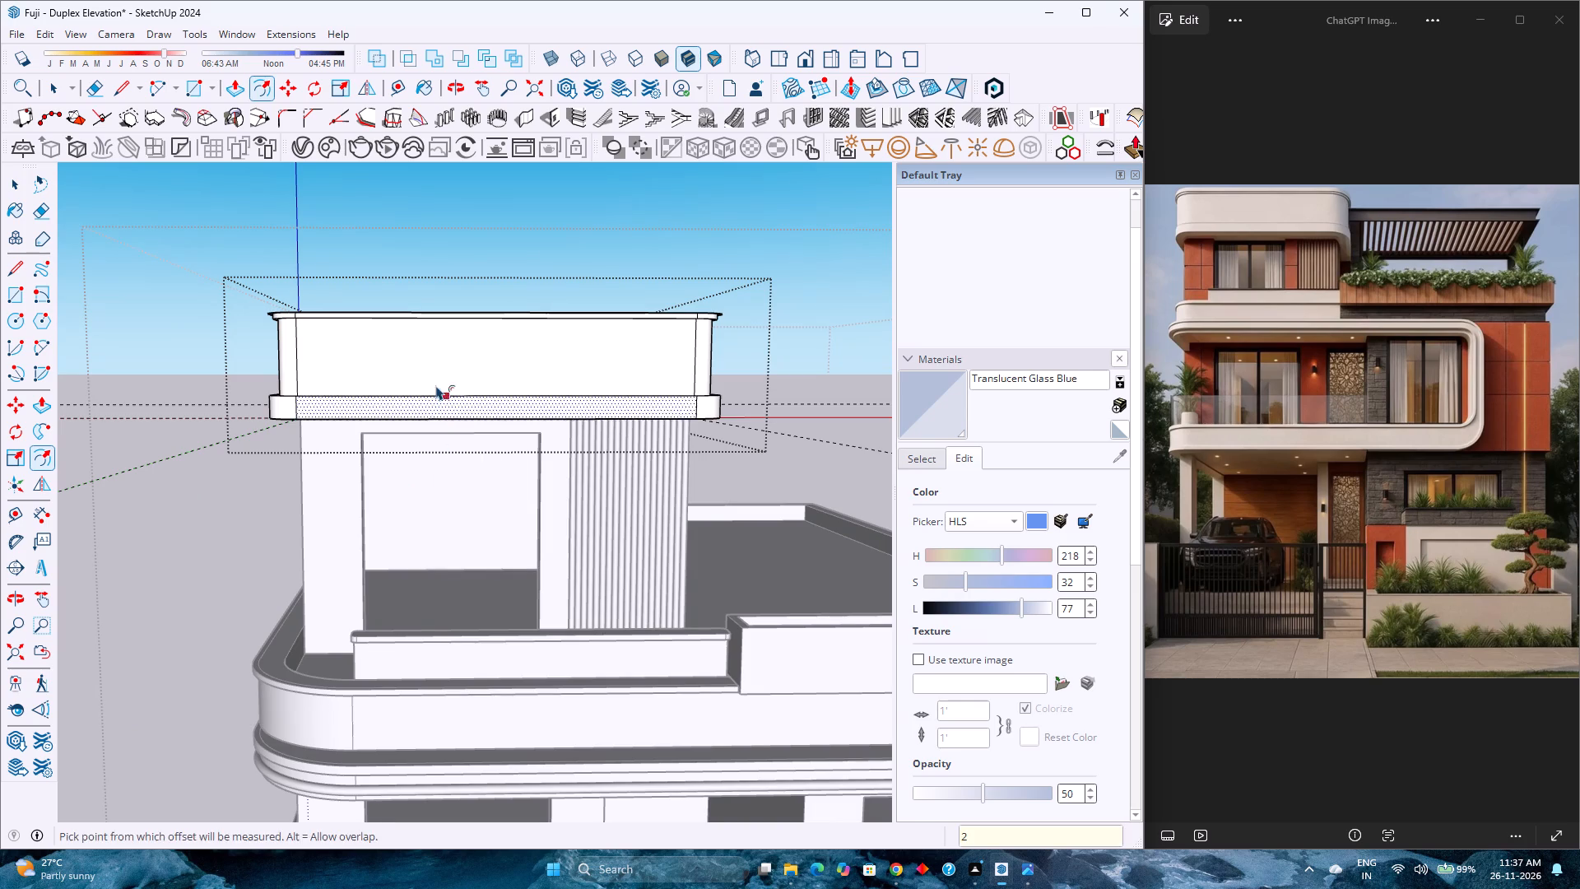
{"action": "scroll", "coordinate": [436, 385], "scroll_direction": "up", "scroll_amount": 2}
{"action": "middle_click_drag", "start_coordinate": [433, 388], "coordinate": [446, 607]}
{"action": "middle_click", "coordinate": [446, 607]}
{"action": "middle_click_drag", "start_coordinate": [351, 372], "coordinate": [426, 702], "text": "shift"}
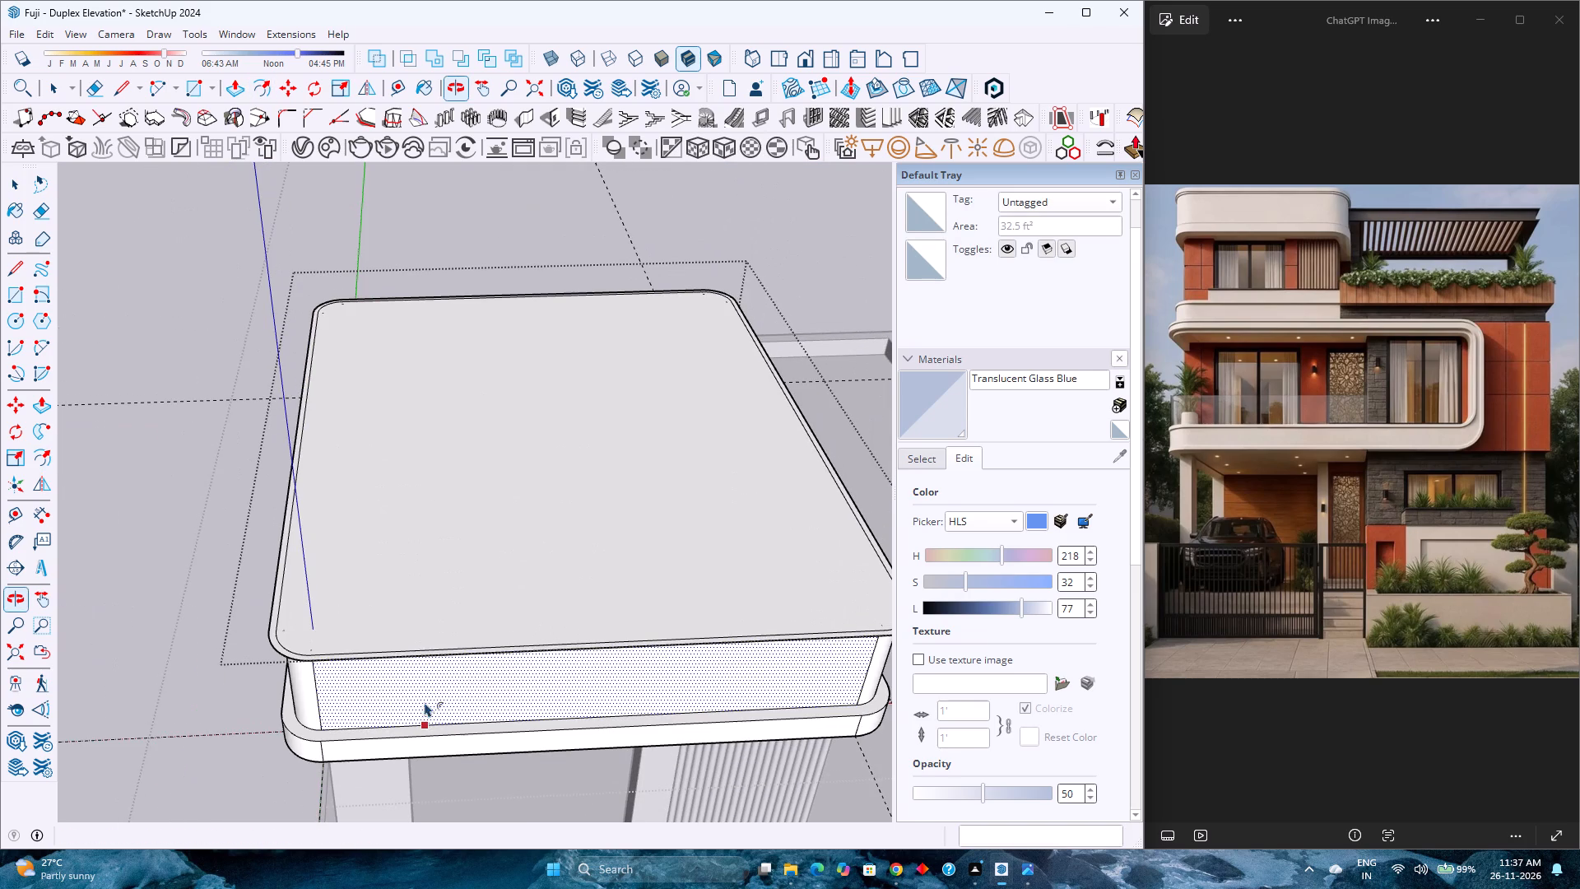
{"action": "key", "text": "p"}
{"action": "left_click", "coordinate": [374, 562]}
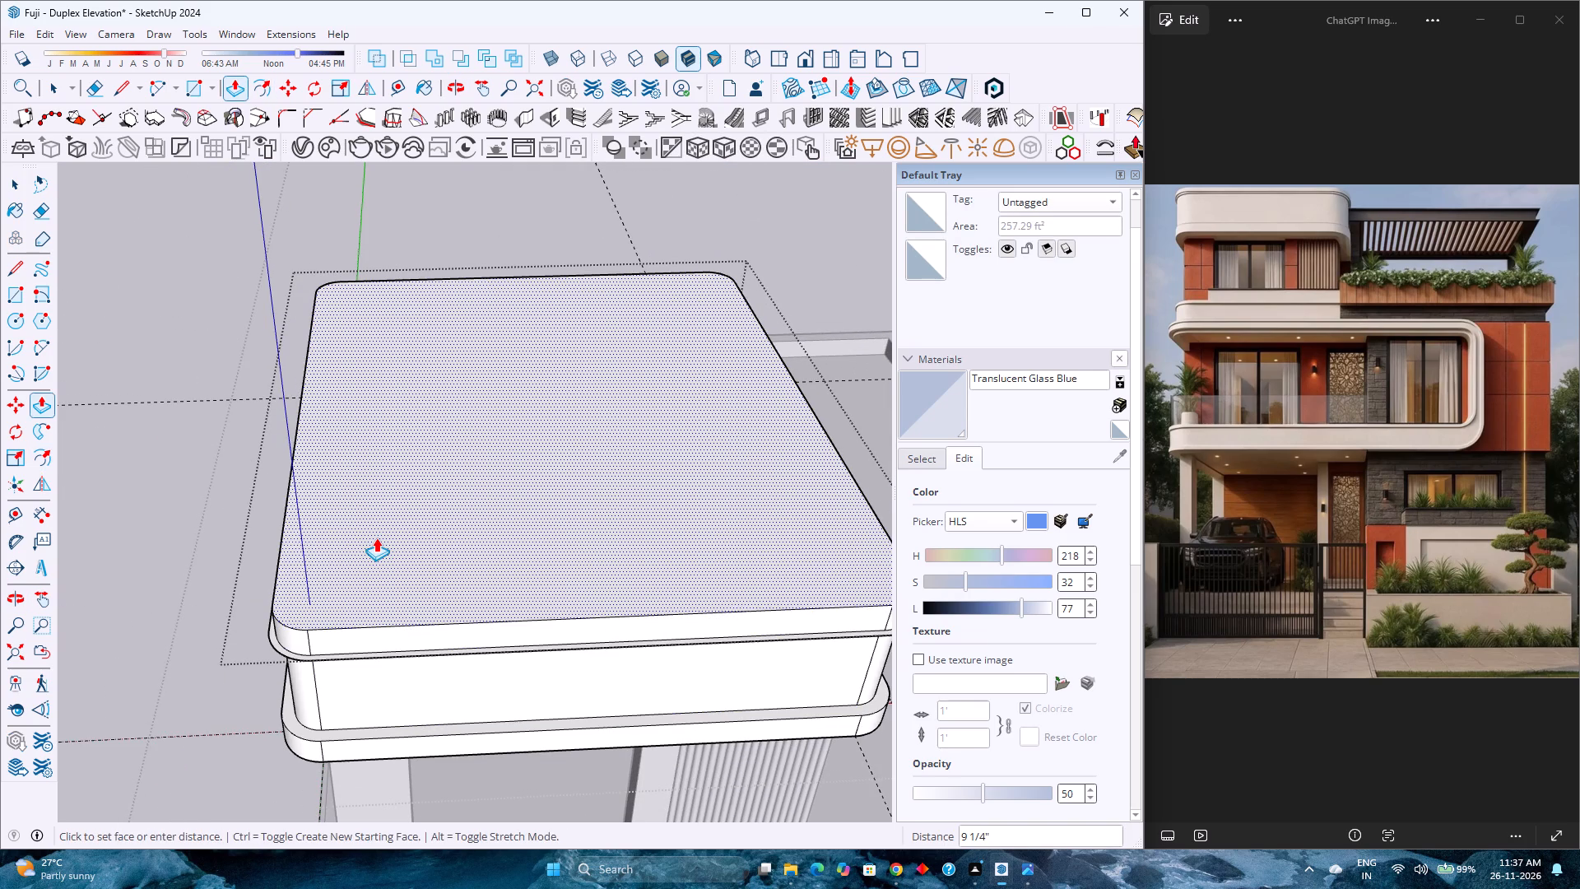
{"action": "key", "text": "2"}
{"action": "key", "text": "Return"}
{"action": "scroll", "coordinate": [265, 646], "scroll_direction": "up", "scroll_amount": 6}
{"action": "double_click", "coordinate": [286, 640]}
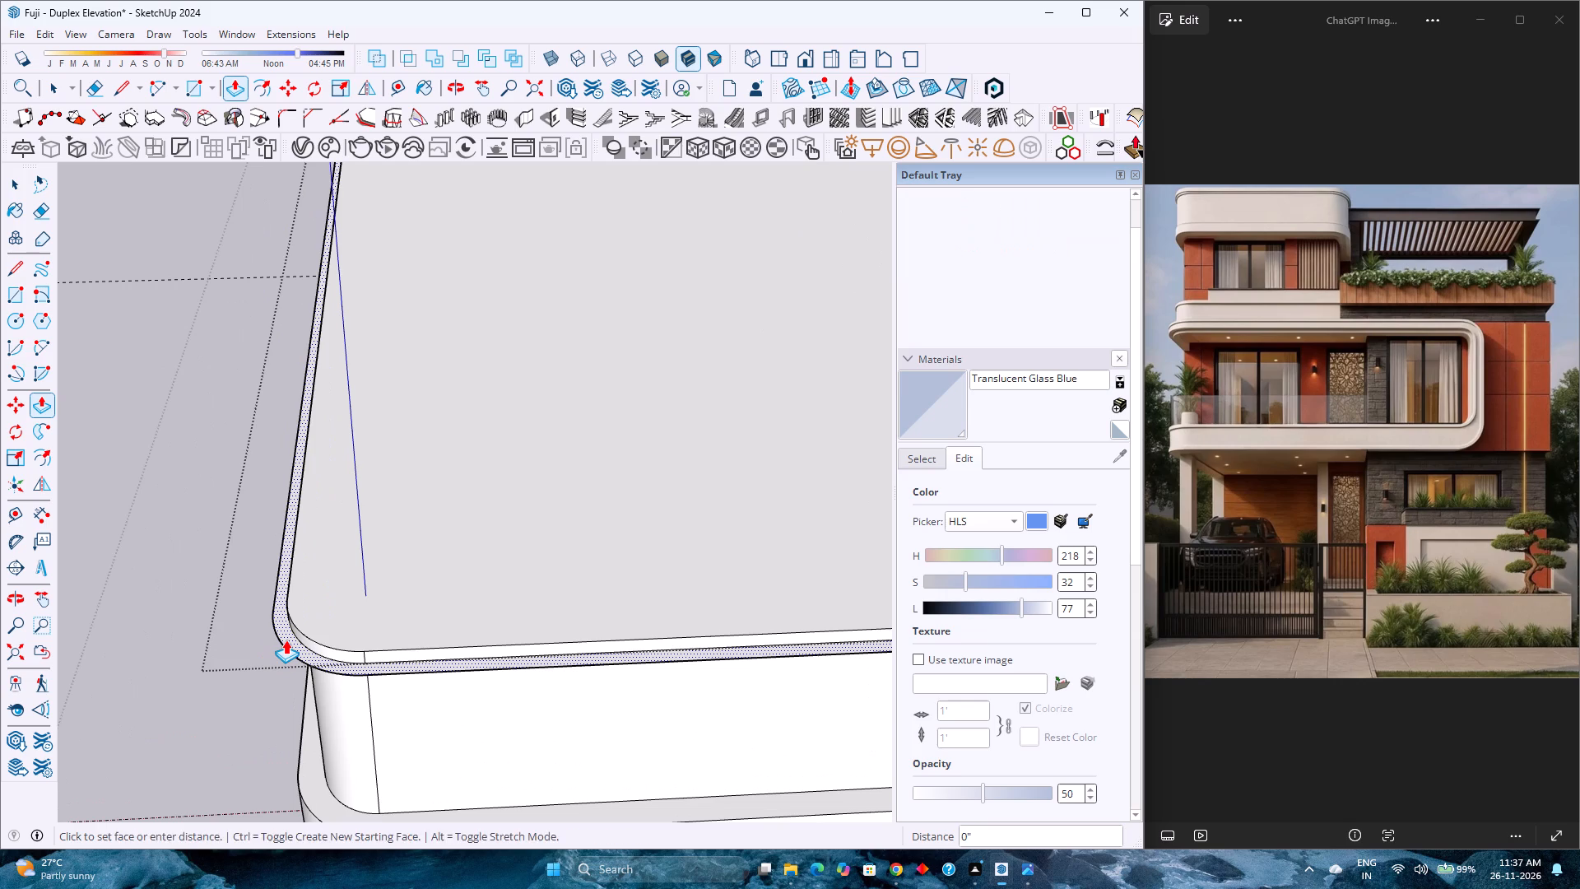
Push/Pull the outer rim upward a further 1" and raise the inner top face by the same amount.
{"action": "scroll", "coordinate": [353, 663], "scroll_direction": "down", "scroll_amount": 5}
{"action": "middle_click_drag", "start_coordinate": [376, 692], "coordinate": [375, 431]}
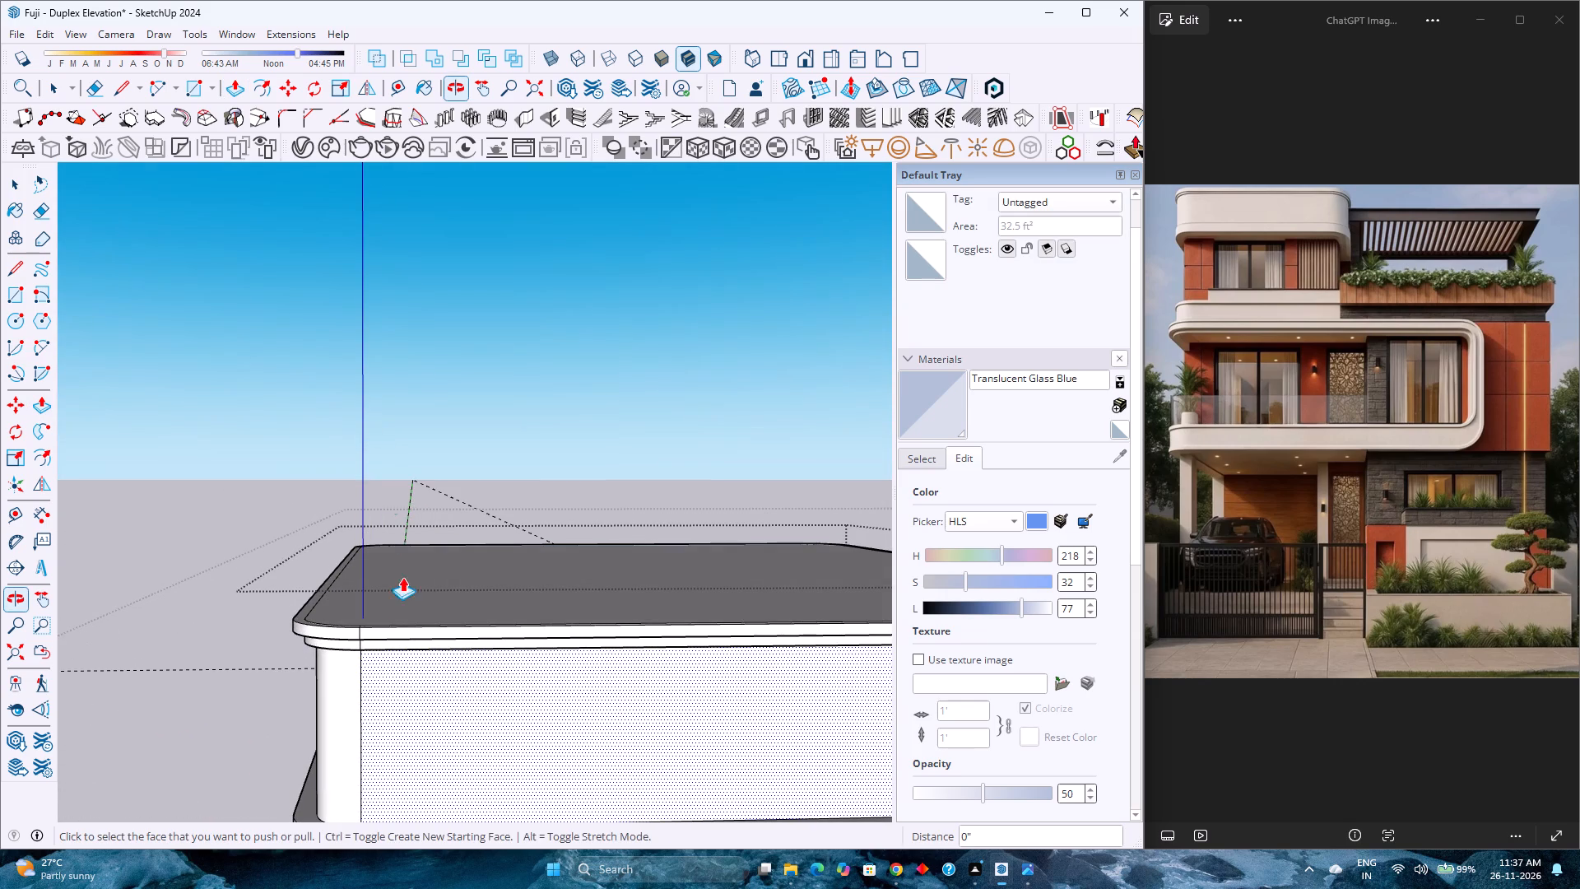
{"action": "scroll", "coordinate": [399, 608], "scroll_direction": "up", "scroll_amount": 3}
{"action": "middle_click_drag", "start_coordinate": [398, 608], "coordinate": [382, 736]}
{"action": "scroll", "coordinate": [338, 594], "scroll_direction": "down", "scroll_amount": 3}
{"action": "scroll", "coordinate": [314, 652], "scroll_direction": "up", "scroll_amount": 3}
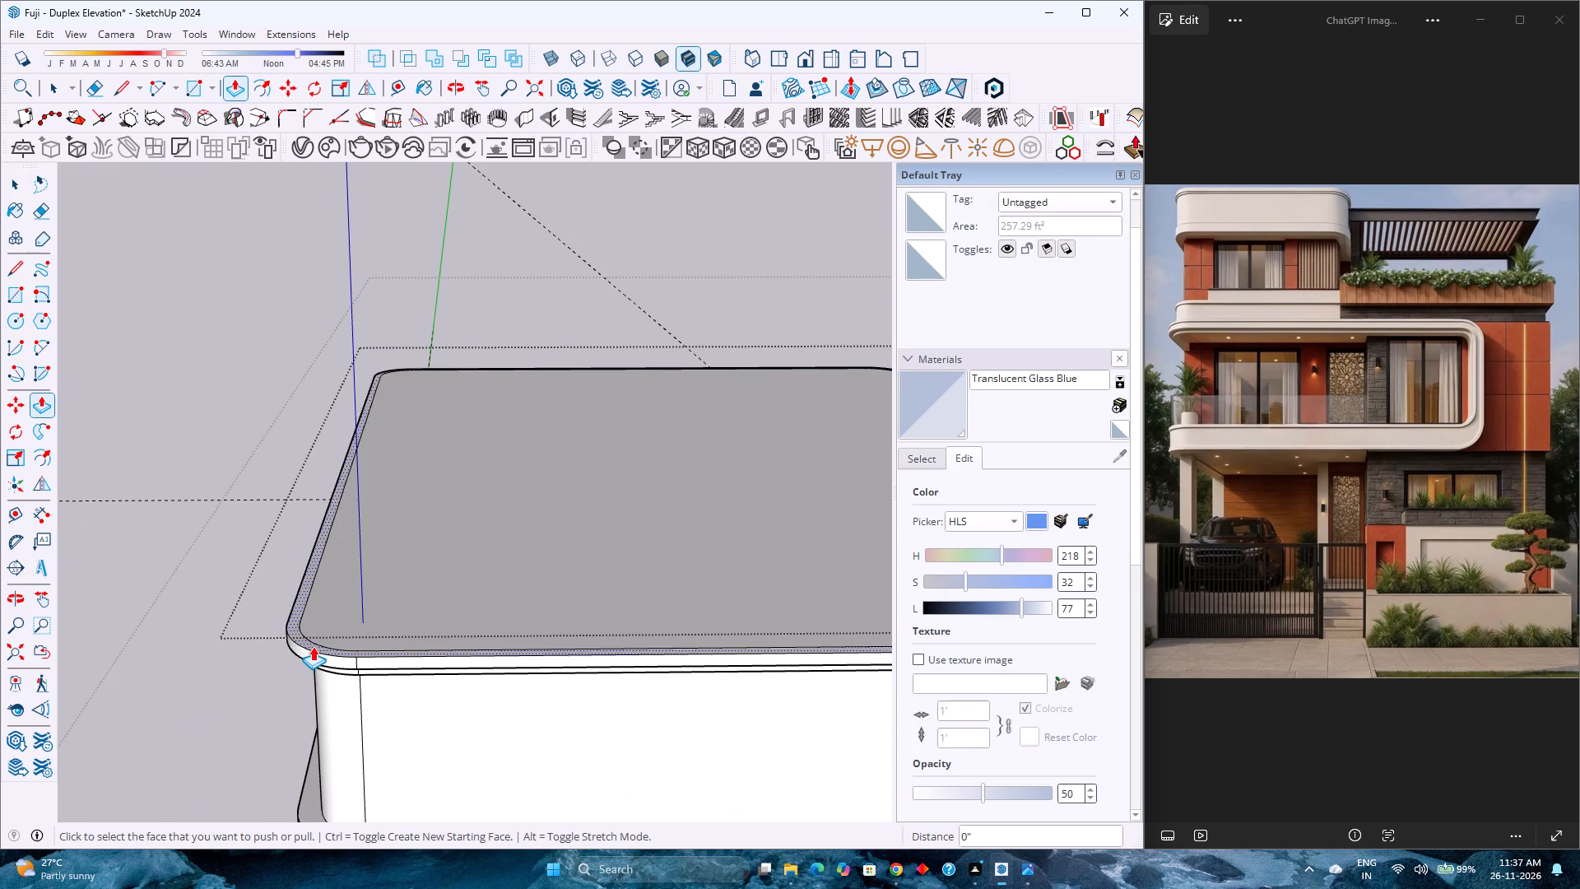
{"action": "left_click", "coordinate": [313, 646]}
{"action": "key", "text": "1"}
{"action": "key", "text": "Return"}
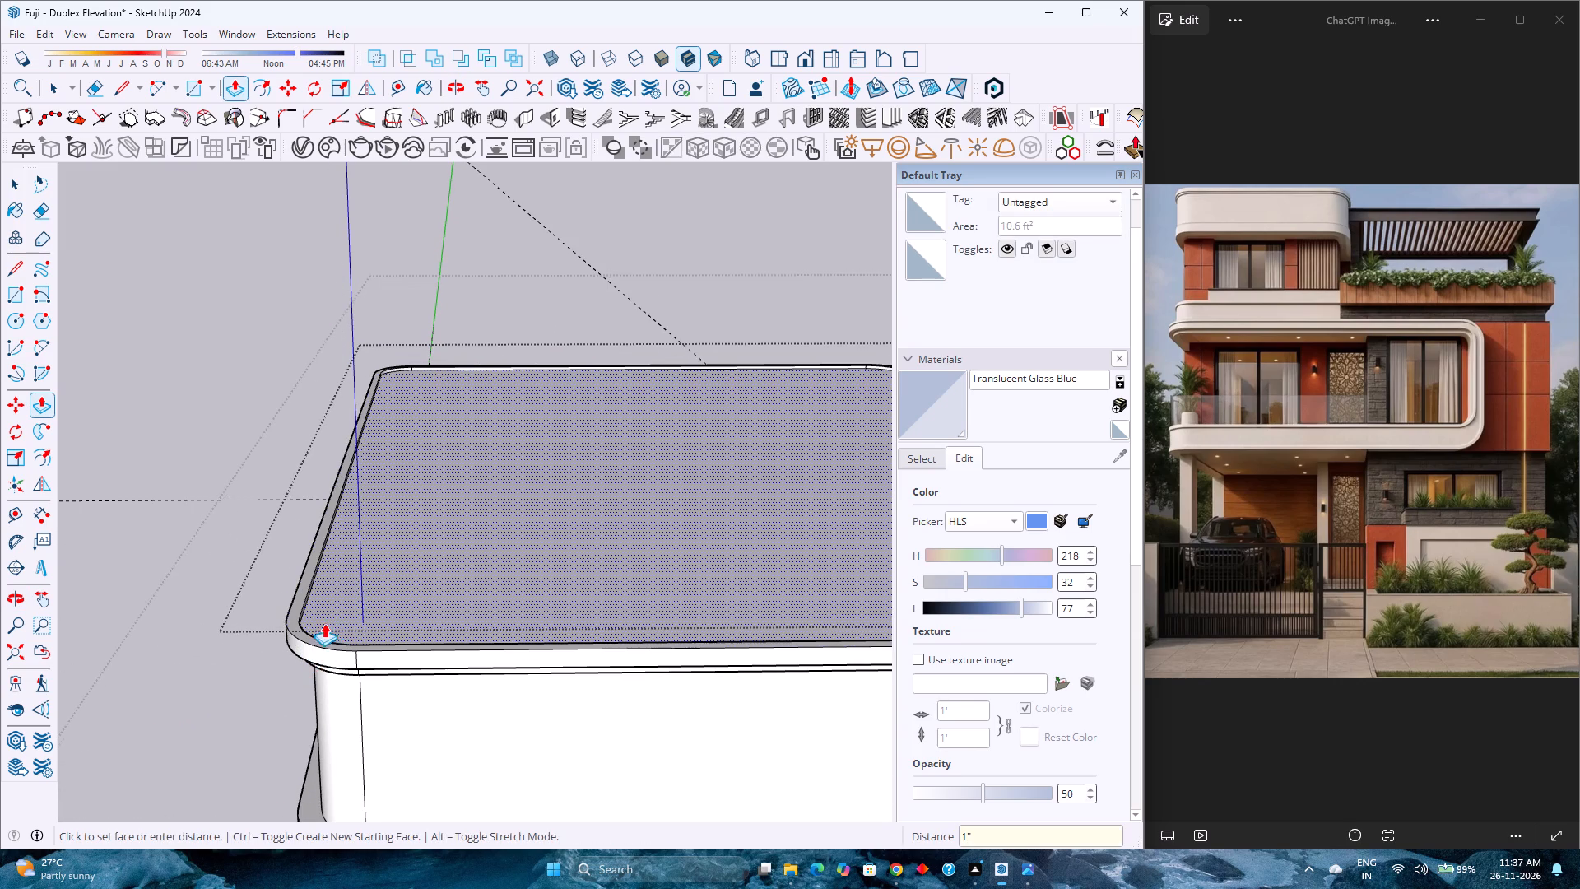
{"action": "scroll", "coordinate": [339, 619], "scroll_direction": "up", "scroll_amount": 4}
{"action": "double_click", "coordinate": [339, 619]}
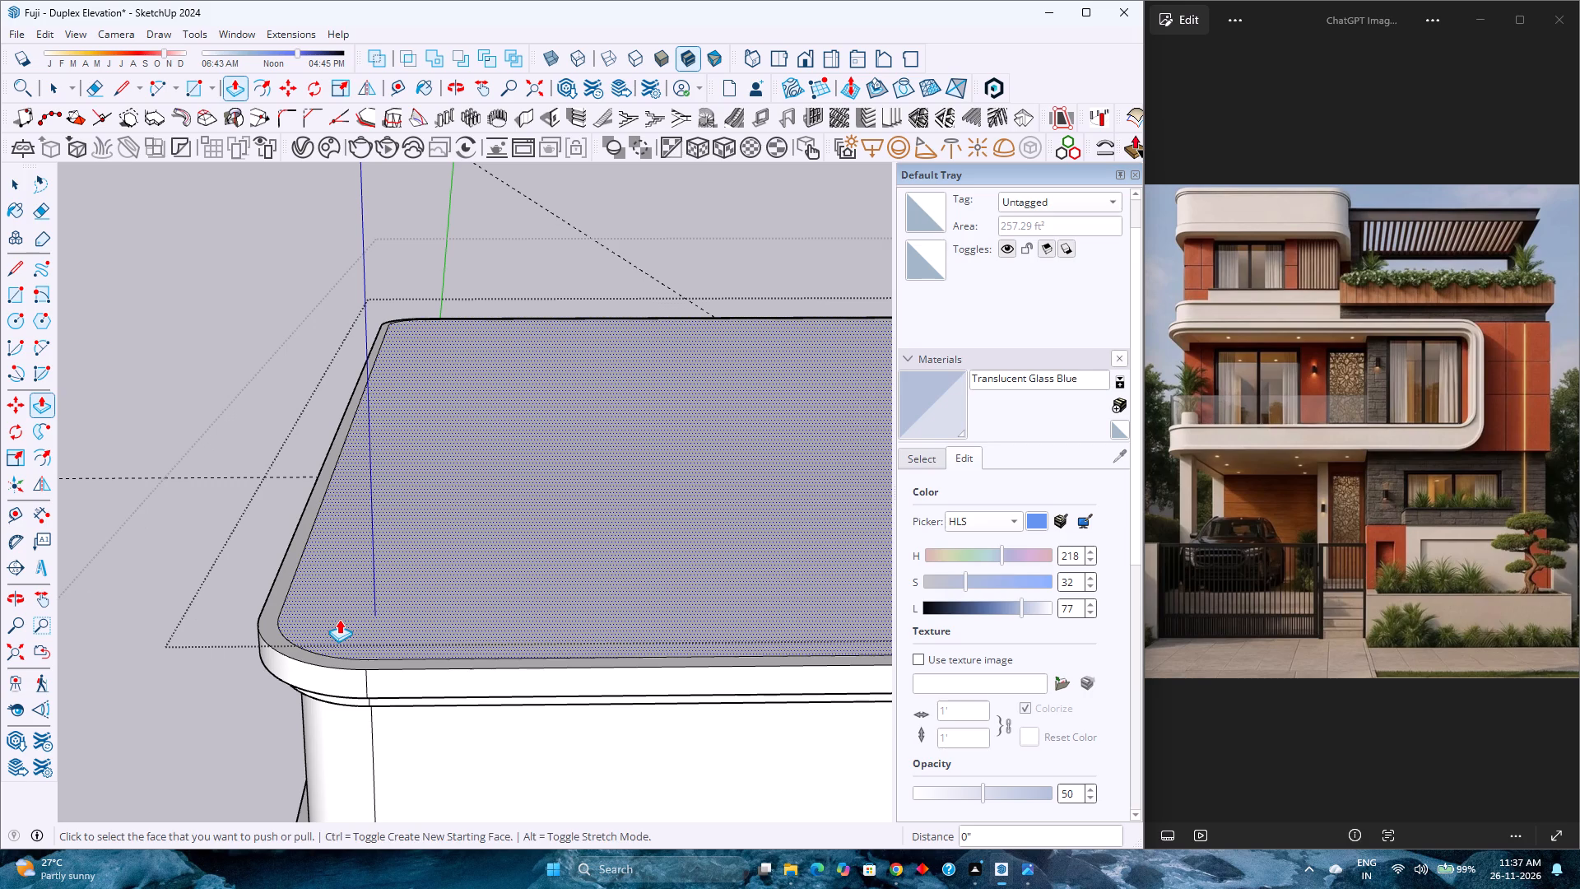
Delete the inner outline's front-left corner arc from the roof block's top face.
{"action": "key", "text": "space"}
{"action": "left_click", "coordinate": [315, 651]}
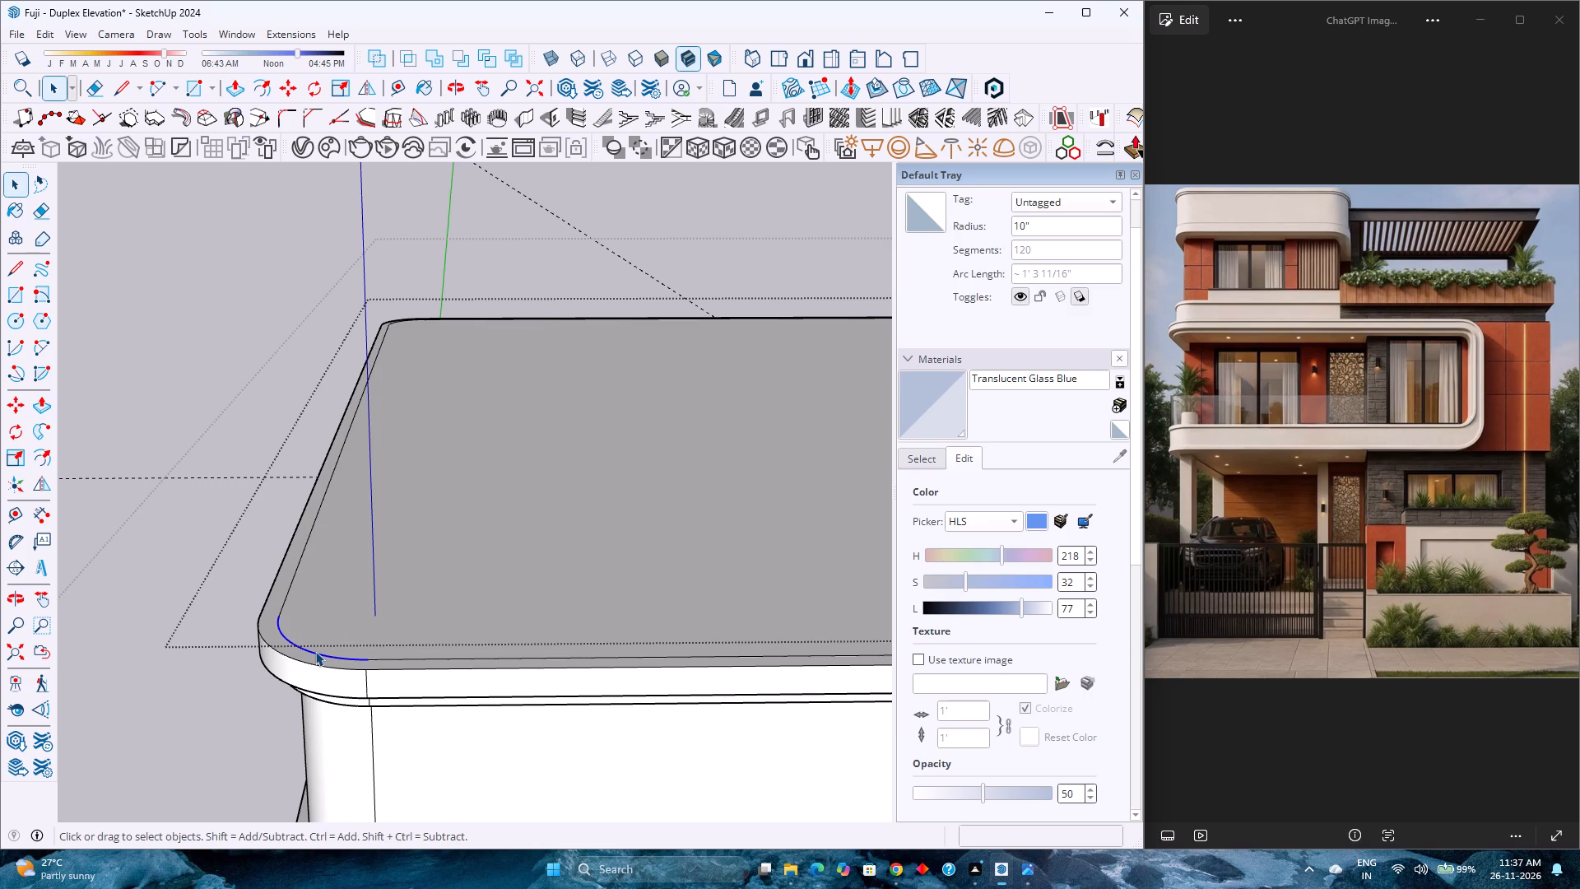
{"action": "key", "text": "Delete"}
Take away the roof block's large top face to expose the inside of the block.
{"action": "triple_click", "coordinate": [286, 599]}
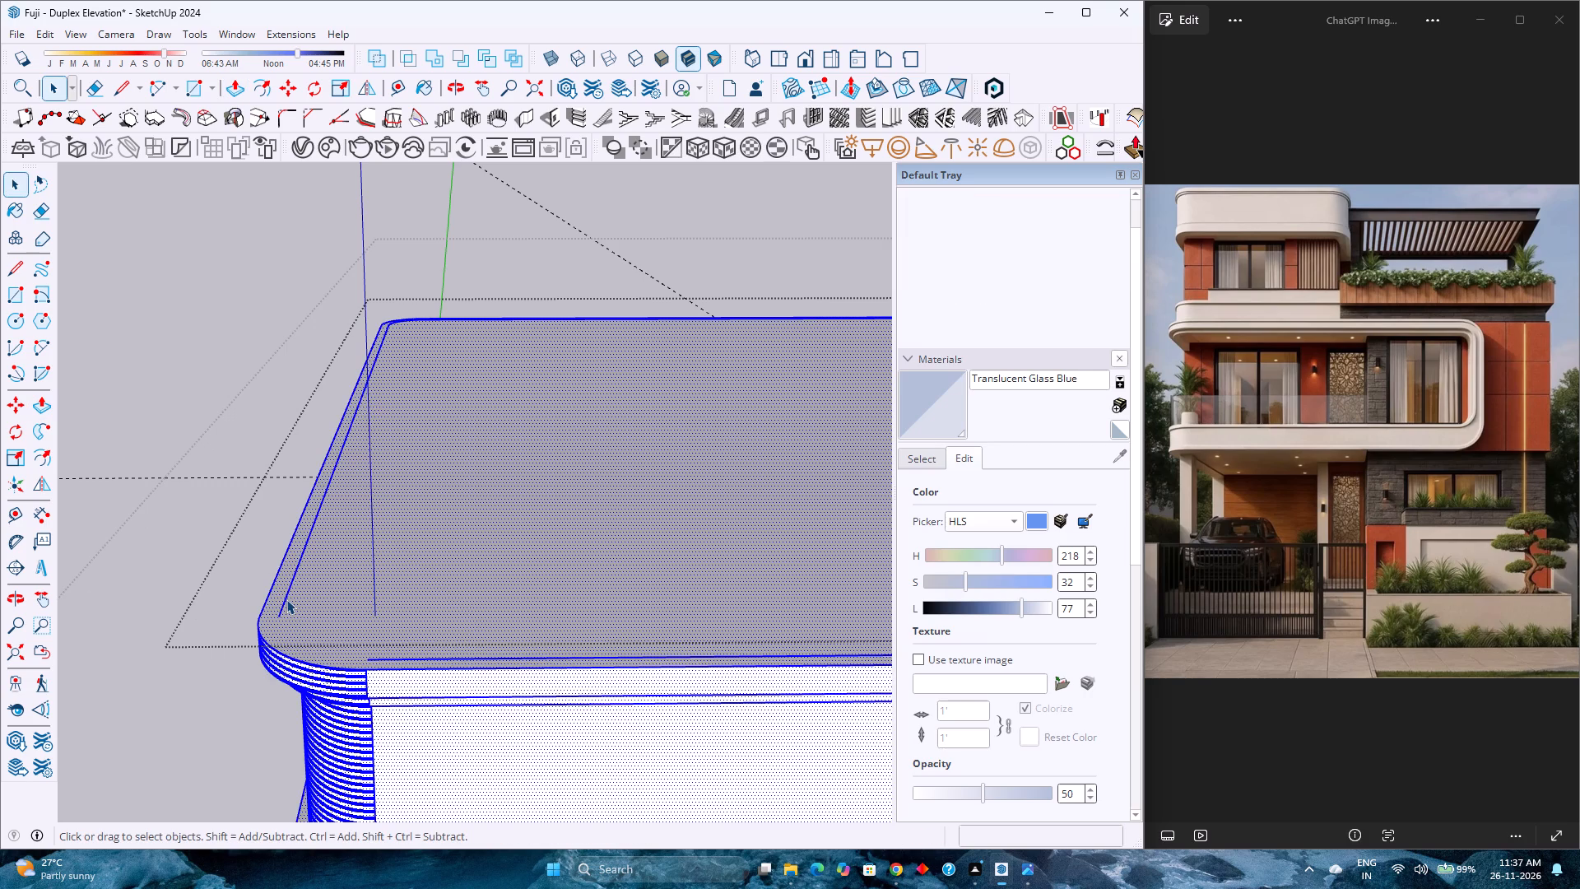
{"action": "triple_click", "coordinate": [286, 599]}
{"action": "left_click", "coordinate": [286, 599]}
{"action": "left_click", "coordinate": [314, 599]}
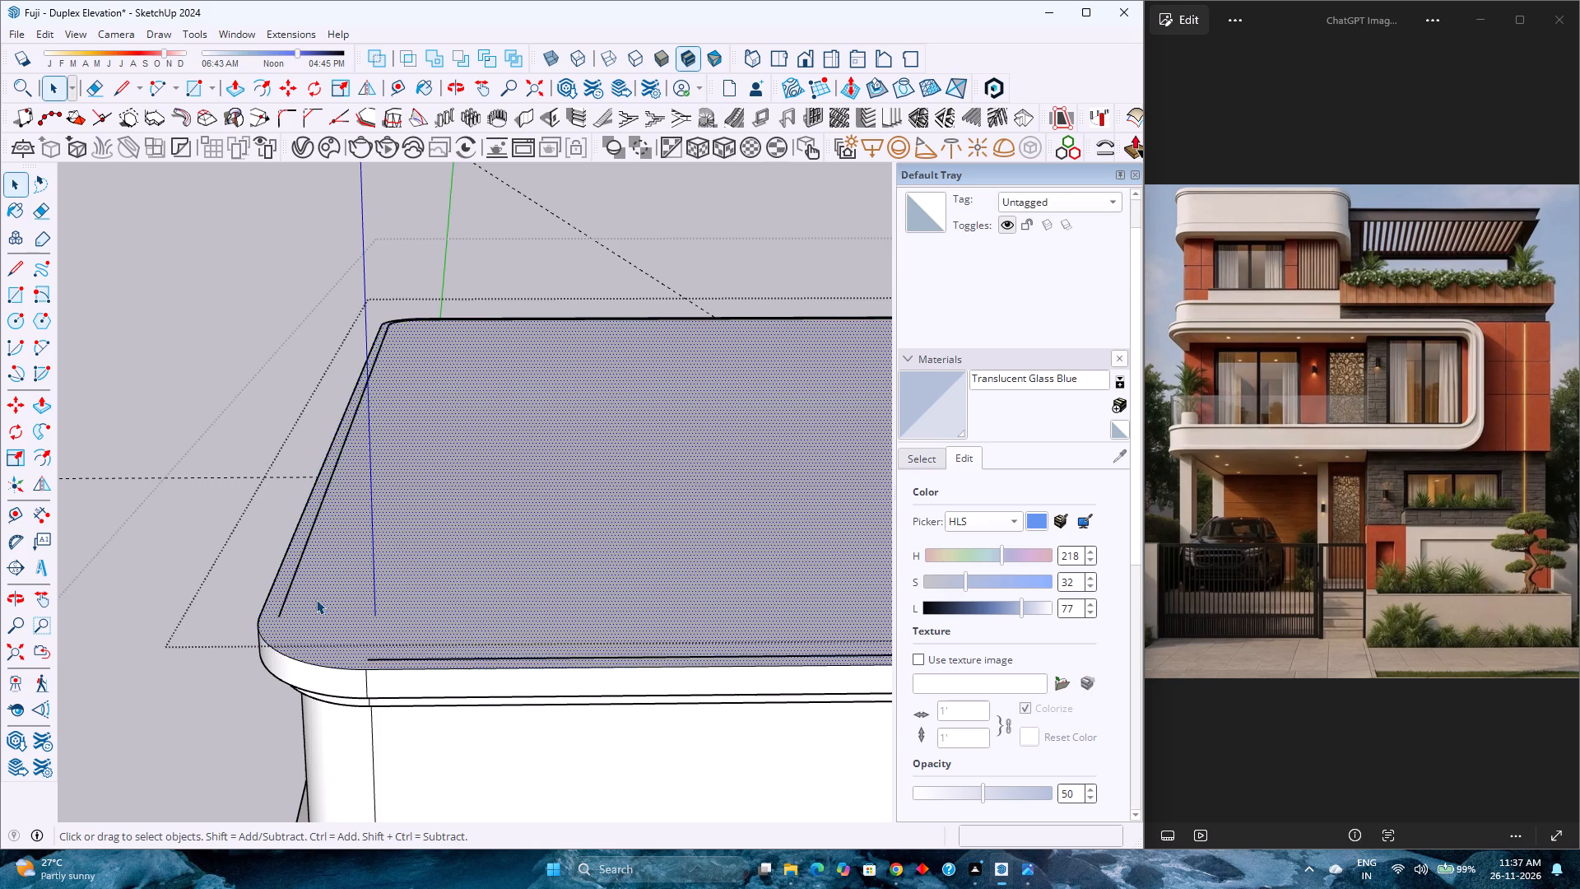
{"action": "right_click", "coordinate": [318, 598]}
{"action": "left_click", "coordinate": [351, 233]}
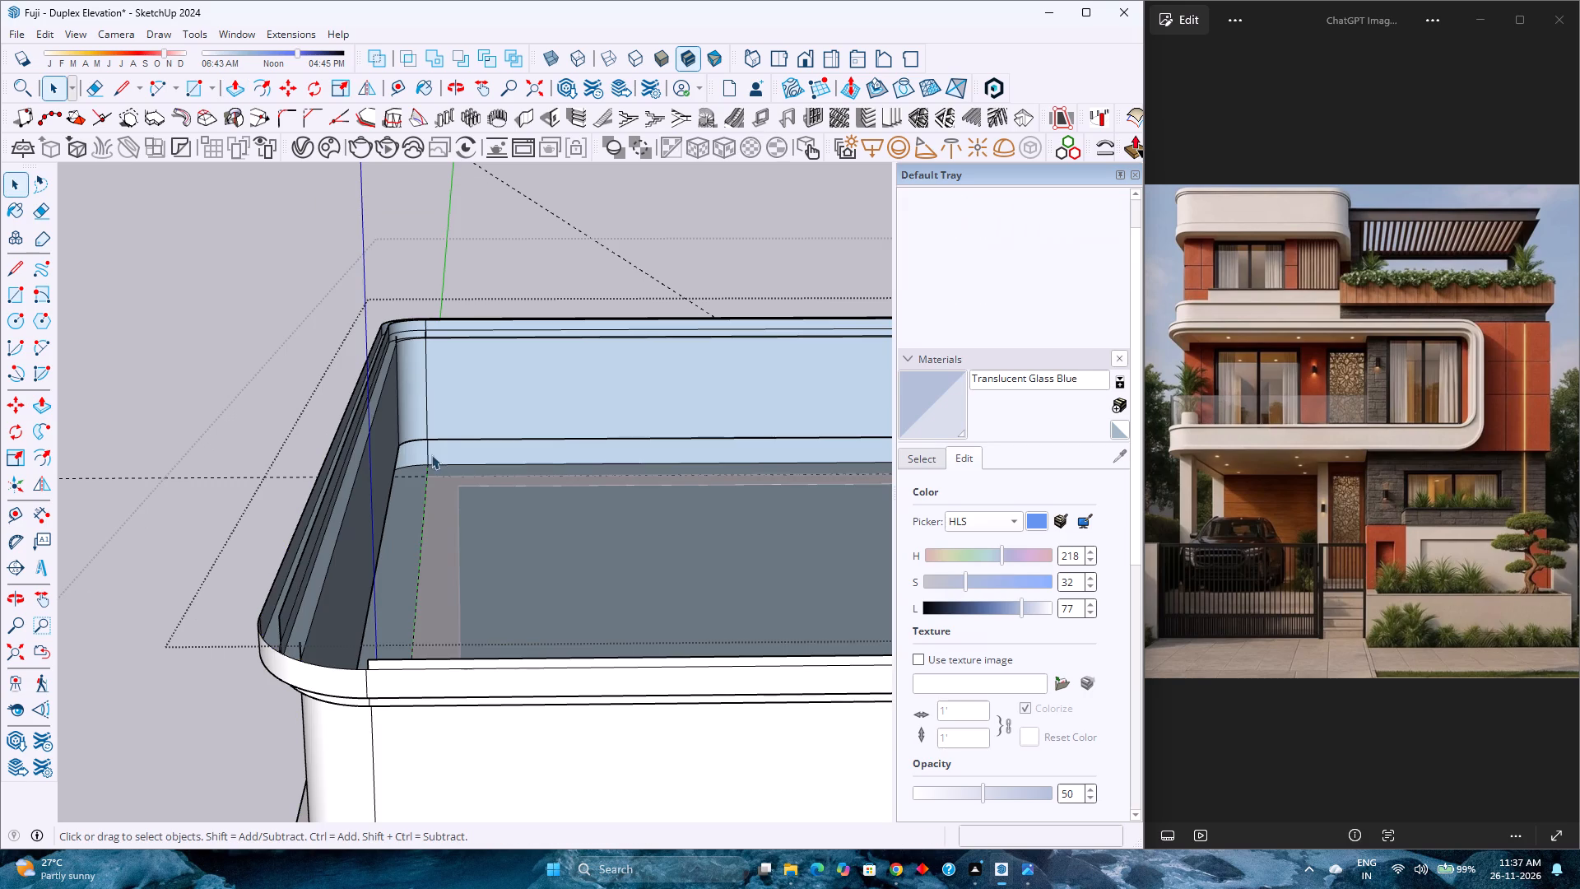
Erase the short stray vertical edges at the back-left inner corner of the roof block's stepped rim.
{"action": "scroll", "coordinate": [444, 398], "scroll_direction": "up", "scroll_amount": 4}
{"action": "scroll", "coordinate": [357, 328], "scroll_direction": "up", "scroll_amount": 5}
{"action": "key", "text": "e"}
{"action": "scroll", "coordinate": [378, 310], "scroll_direction": "up", "scroll_amount": 1}
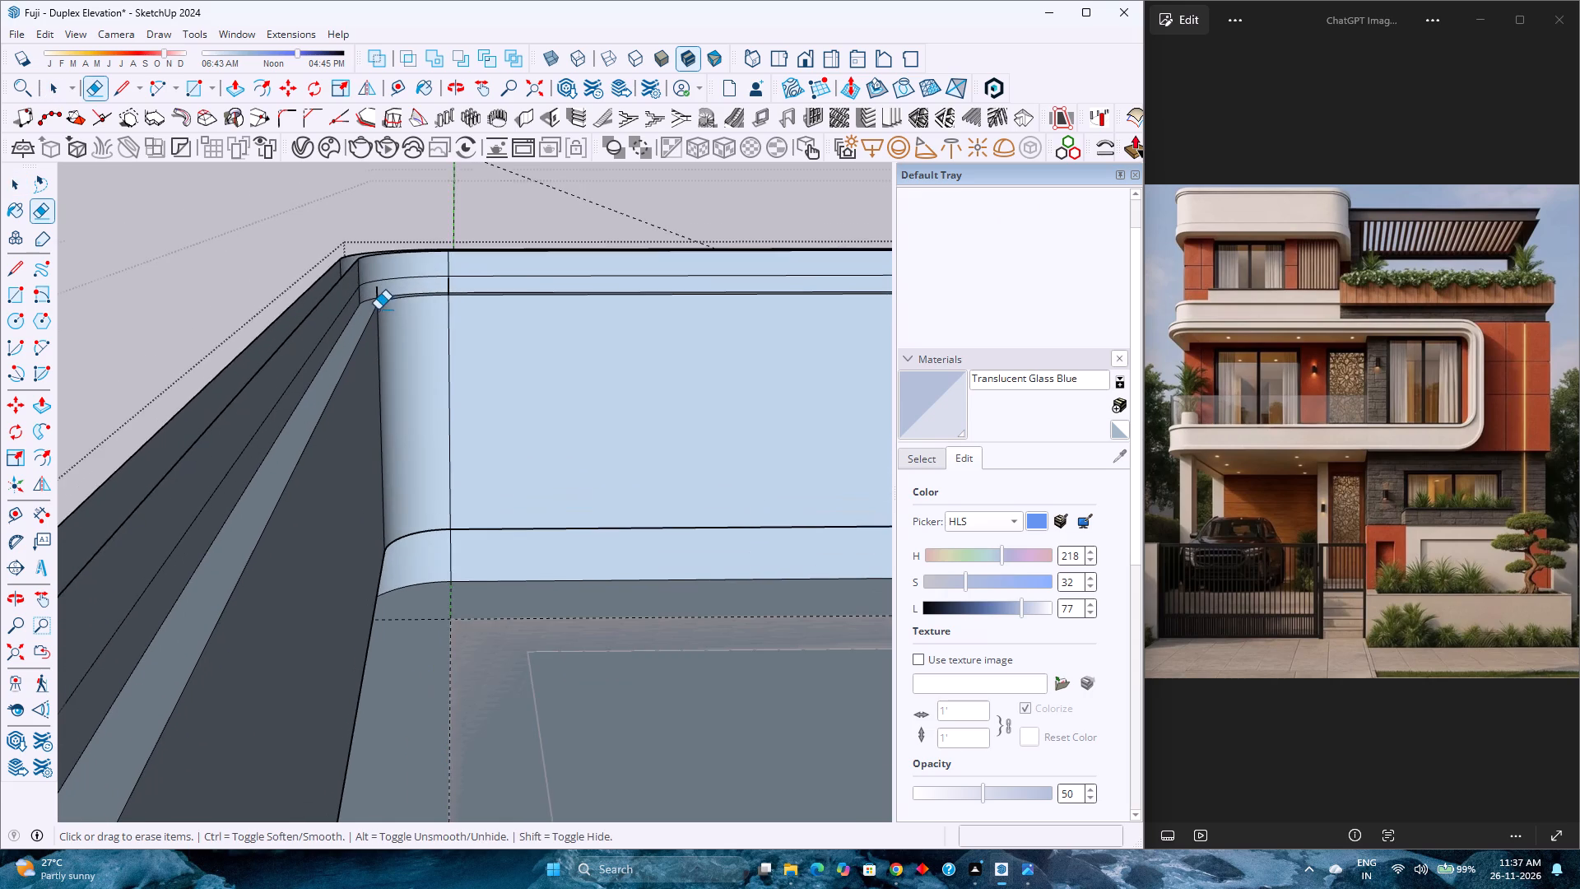
{"action": "scroll", "coordinate": [378, 310], "scroll_direction": "up", "scroll_amount": 5}
{"action": "left_click", "coordinate": [373, 277]}
{"action": "left_click", "coordinate": [374, 276]}
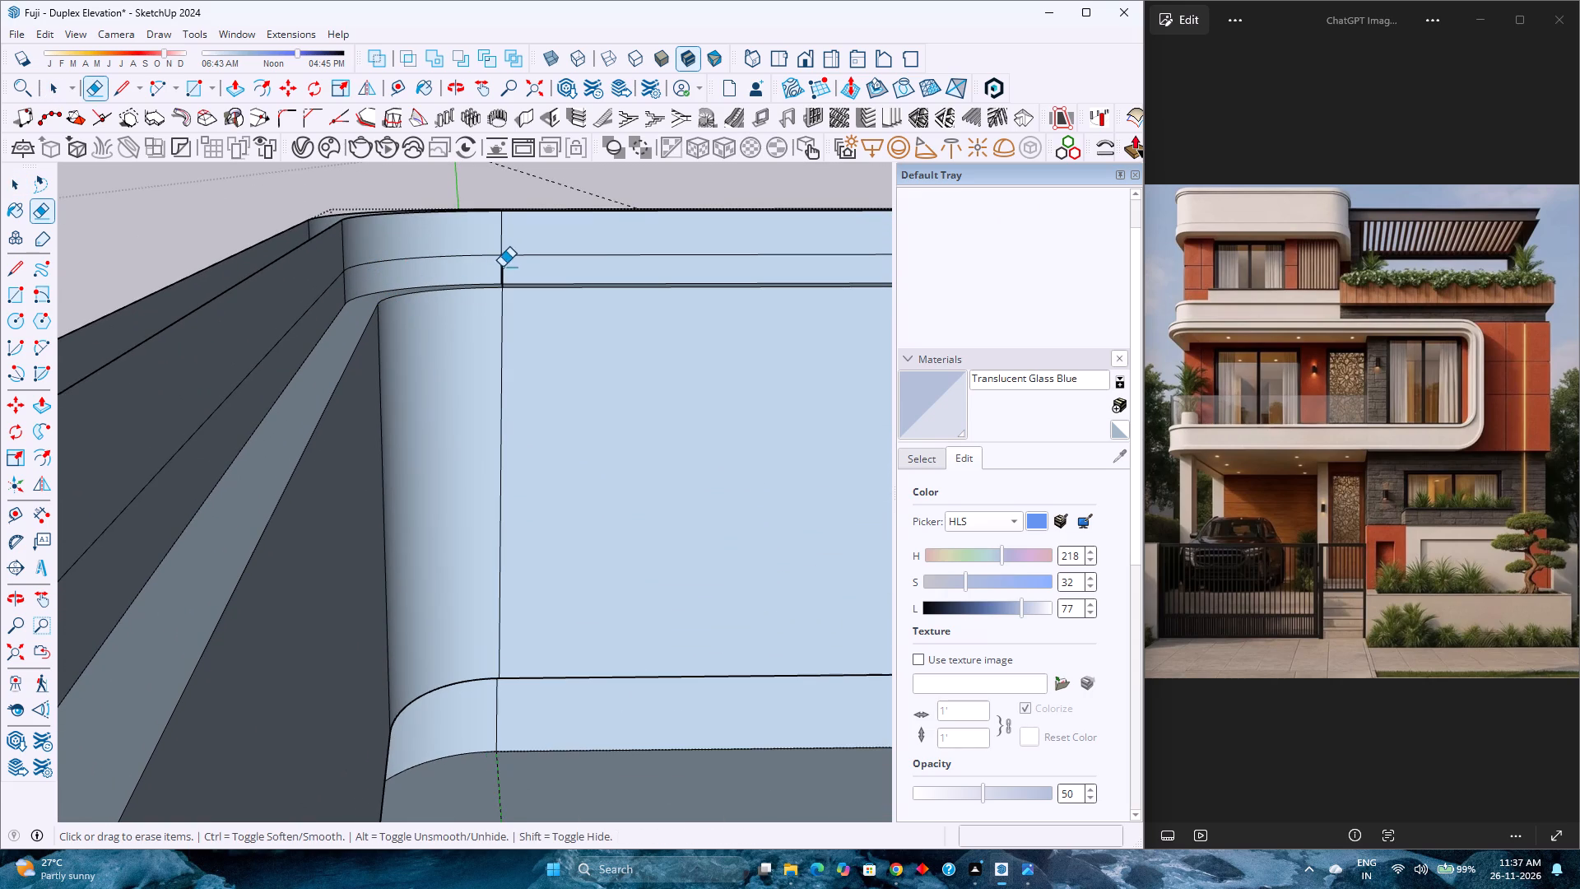
{"action": "middle_click_drag", "start_coordinate": [502, 264], "coordinate": [552, 277]}
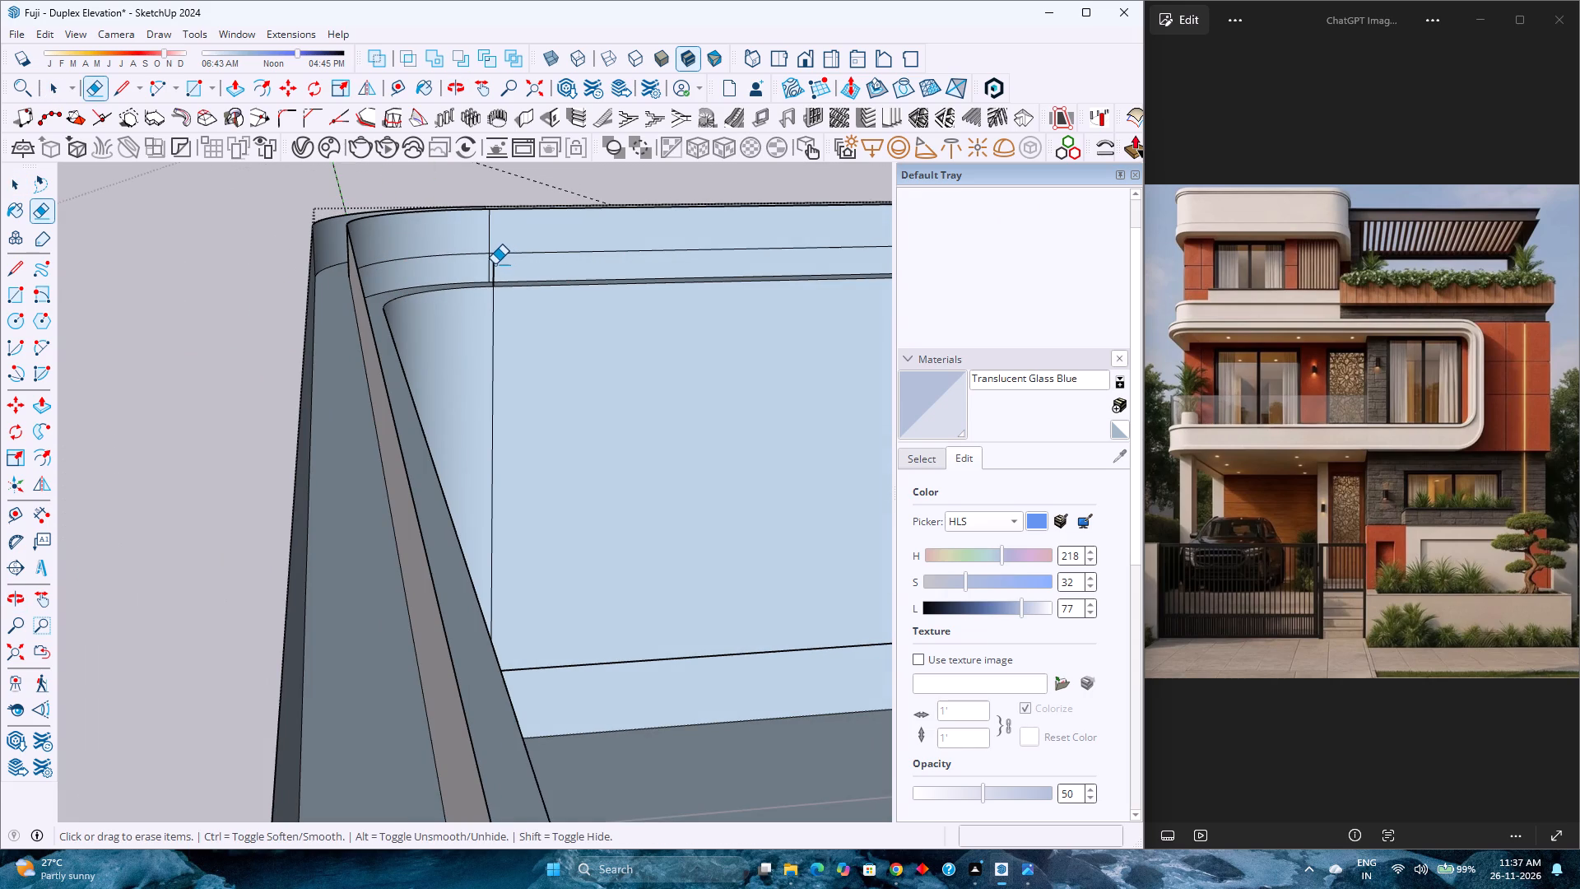
{"action": "left_click", "coordinate": [495, 264]}
Erase the two short stray vertical edges at the back-right inner corner of the roof block's rim.
{"action": "scroll", "coordinate": [495, 264], "scroll_direction": "down", "scroll_amount": 7}
{"action": "middle_click_drag", "start_coordinate": [602, 374], "coordinate": [345, 388], "text": "shift"}
{"action": "scroll", "coordinate": [338, 387], "scroll_direction": "down", "scroll_amount": 2}
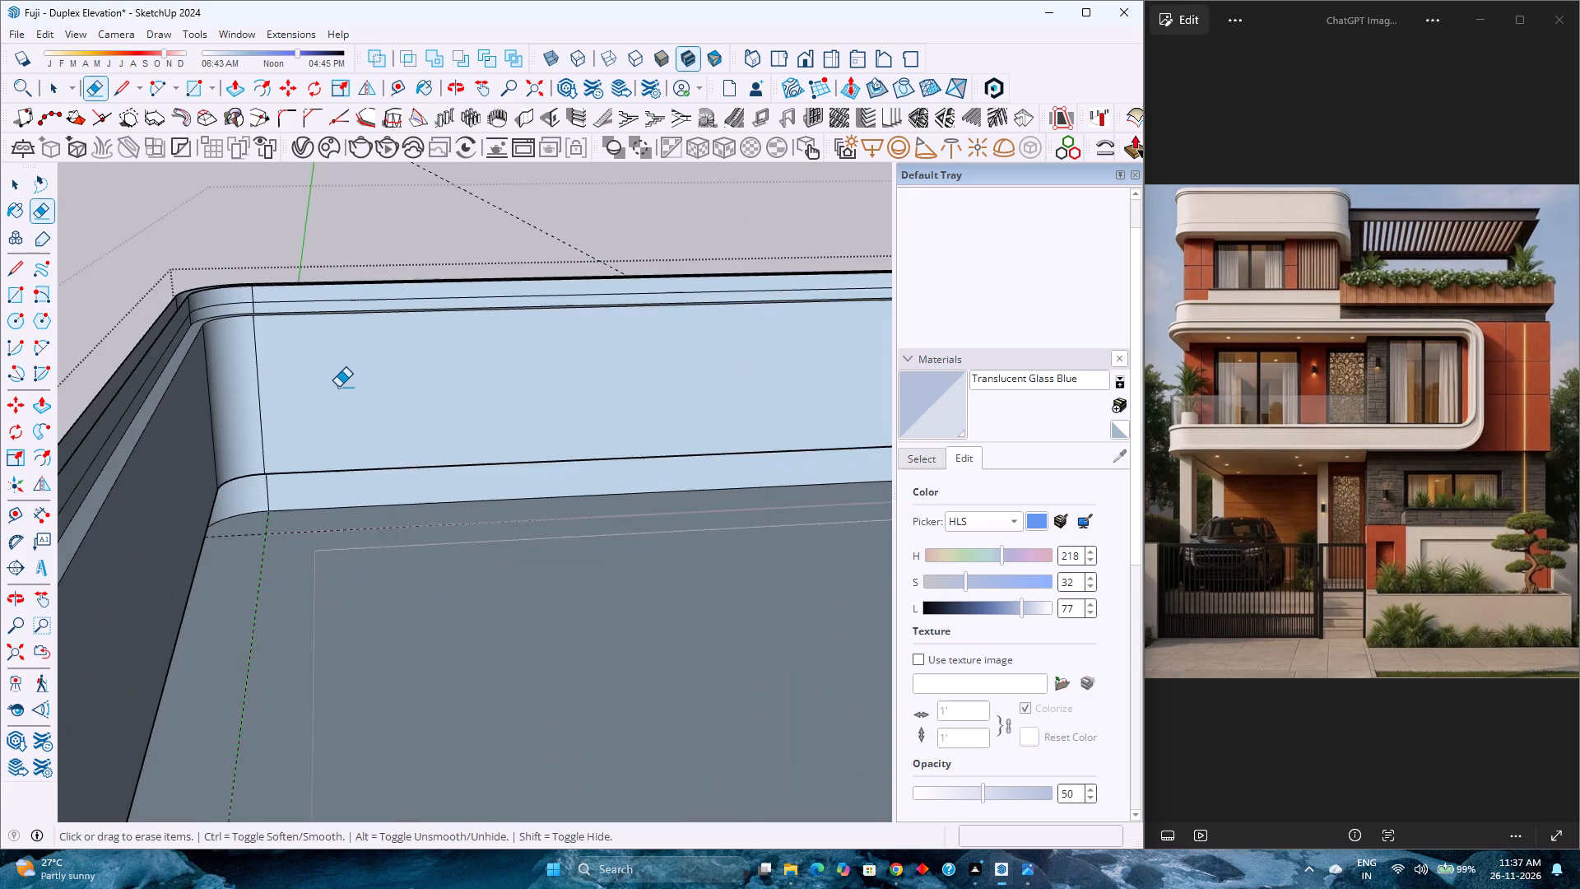
{"action": "scroll", "coordinate": [338, 387], "scroll_direction": "down", "scroll_amount": 8}
{"action": "middle_click", "coordinate": [438, 429], "text": "shift"}
{"action": "middle_click_drag", "start_coordinate": [438, 429], "coordinate": [302, 410], "text": "shift"}
{"action": "scroll", "coordinate": [796, 383], "scroll_direction": "up", "scroll_amount": 3}
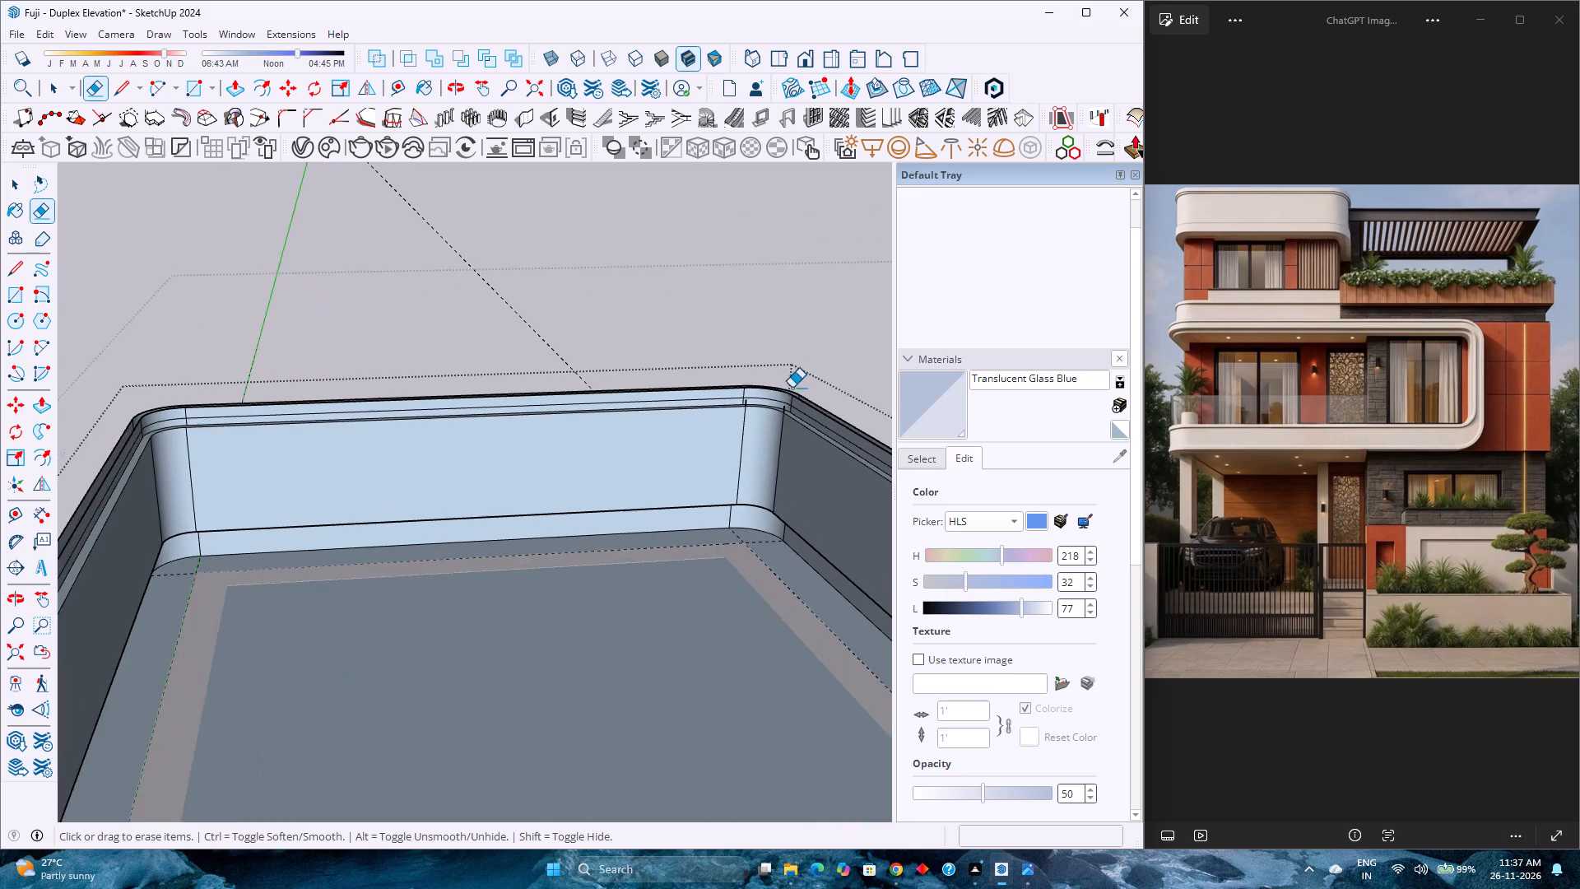
{"action": "scroll", "coordinate": [792, 388], "scroll_direction": "up", "scroll_amount": 14}
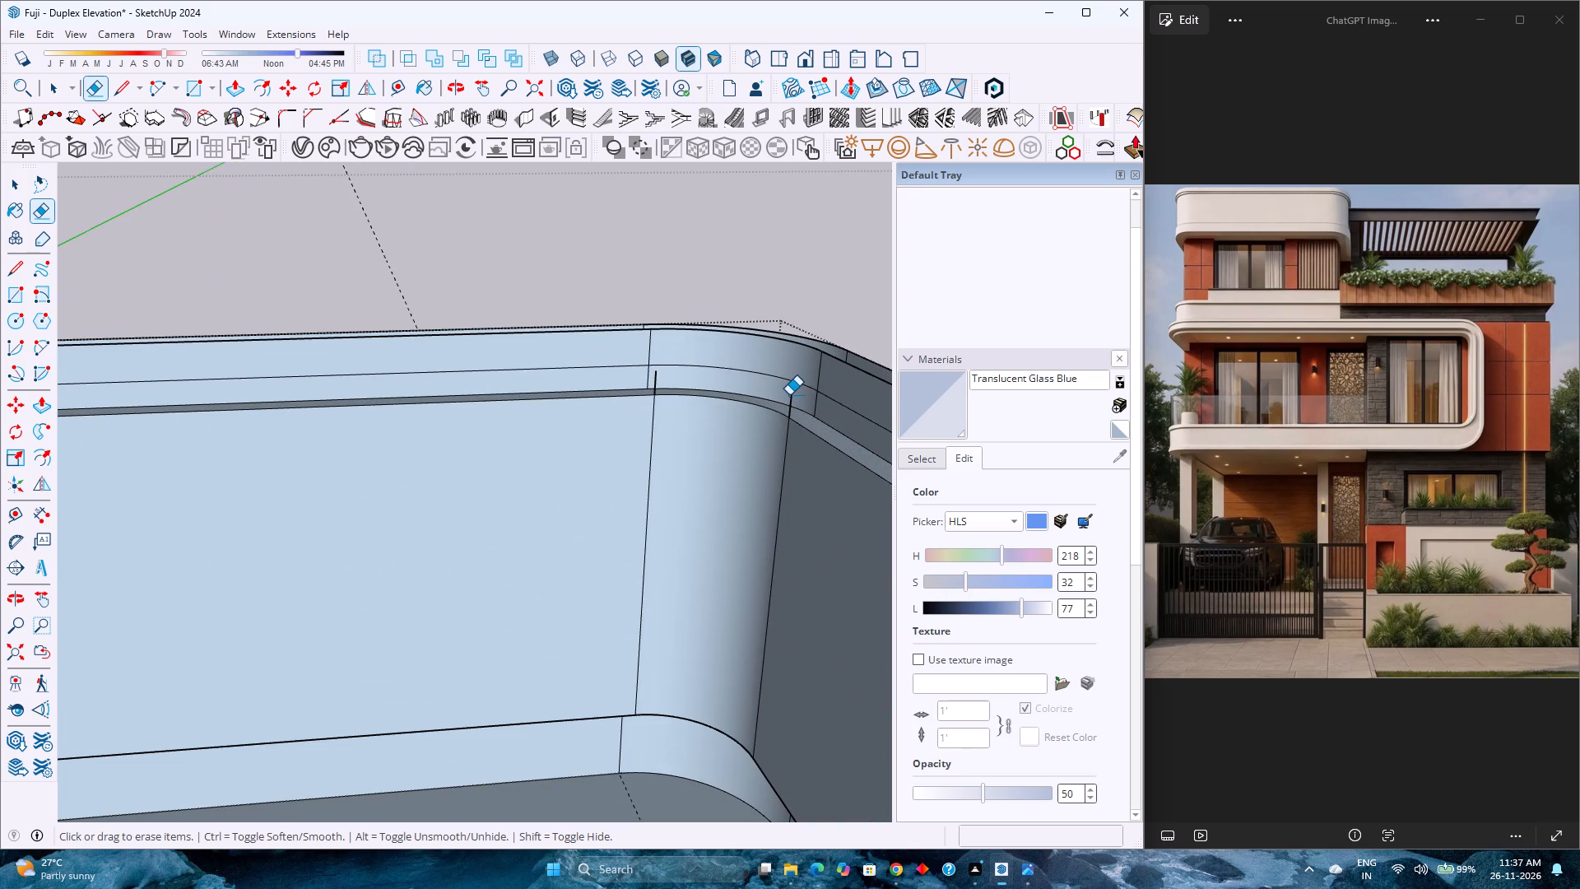
{"action": "left_click", "coordinate": [789, 395]}
{"action": "left_click", "coordinate": [654, 376]}
Erase the two short stray vertical edges at the front-right inner corner of the roof block's rim.
{"action": "scroll", "coordinate": [498, 374], "scroll_direction": "down", "scroll_amount": 20}
{"action": "scroll", "coordinate": [498, 374], "scroll_direction": "down", "scroll_amount": 1}
{"action": "middle_click_drag", "start_coordinate": [430, 442], "coordinate": [458, 461]}
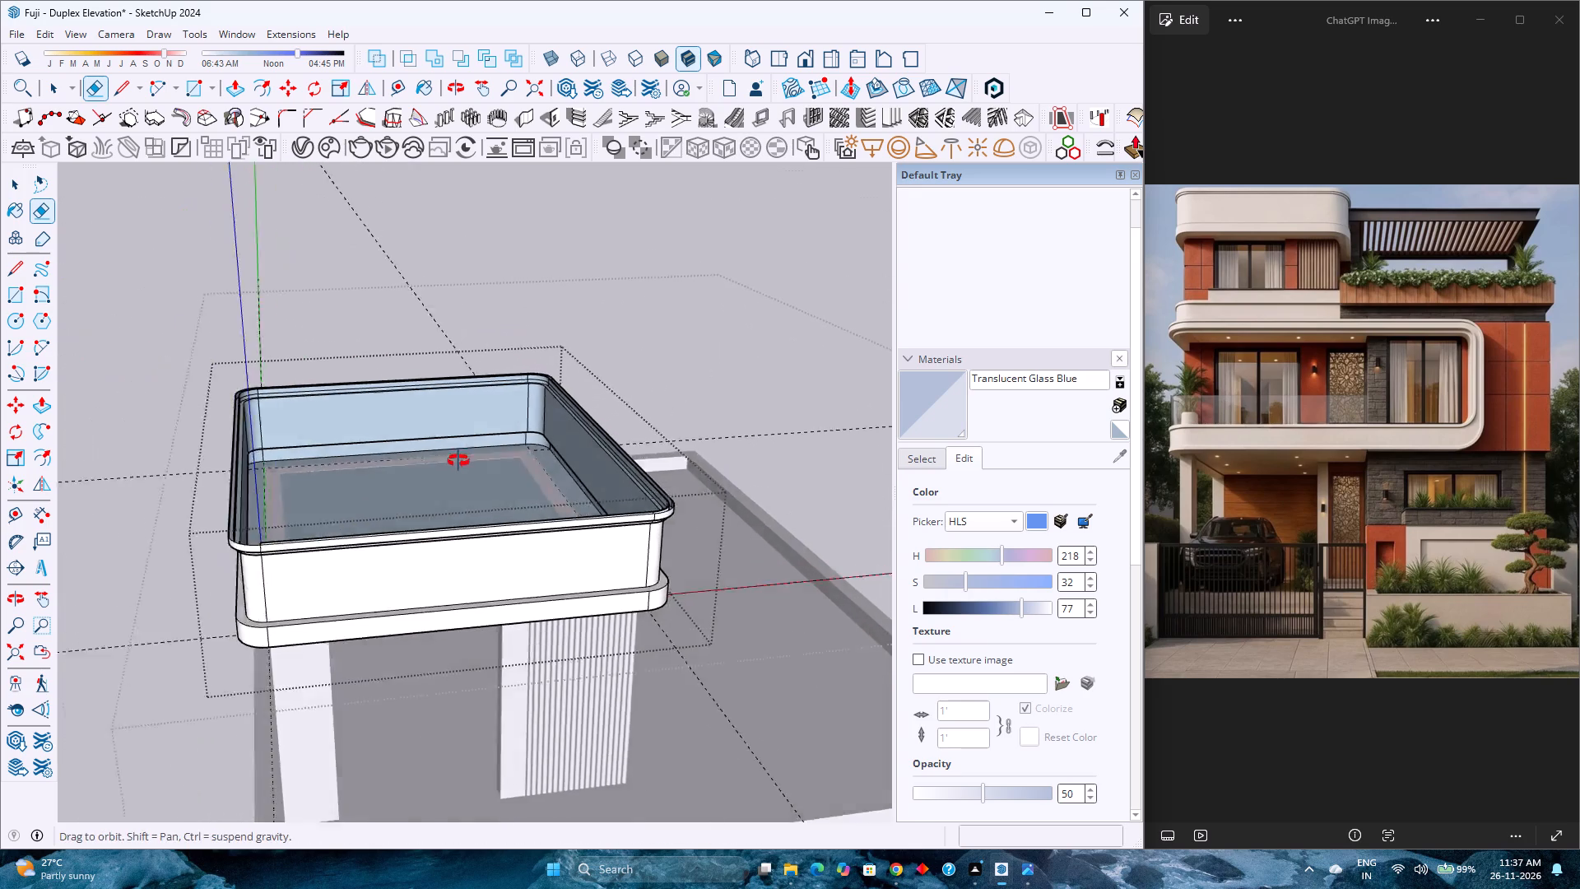
{"action": "middle_click_drag", "start_coordinate": [458, 461], "coordinate": [641, 540]}
{"action": "middle_click_drag", "start_coordinate": [616, 528], "coordinate": [325, 523], "text": "shift"}
{"action": "middle_click_drag", "start_coordinate": [325, 523], "coordinate": [303, 524], "text": "shift"}
{"action": "middle_click_drag", "start_coordinate": [378, 550], "coordinate": [594, 561]}
{"action": "scroll", "coordinate": [698, 535], "scroll_direction": "up", "scroll_amount": 1}
{"action": "middle_click_drag", "start_coordinate": [690, 535], "coordinate": [208, 533], "text": "shift"}
{"action": "scroll", "coordinate": [328, 528], "scroll_direction": "up", "scroll_amount": 20}
{"action": "scroll", "coordinate": [328, 528], "scroll_direction": "up", "scroll_amount": 2}
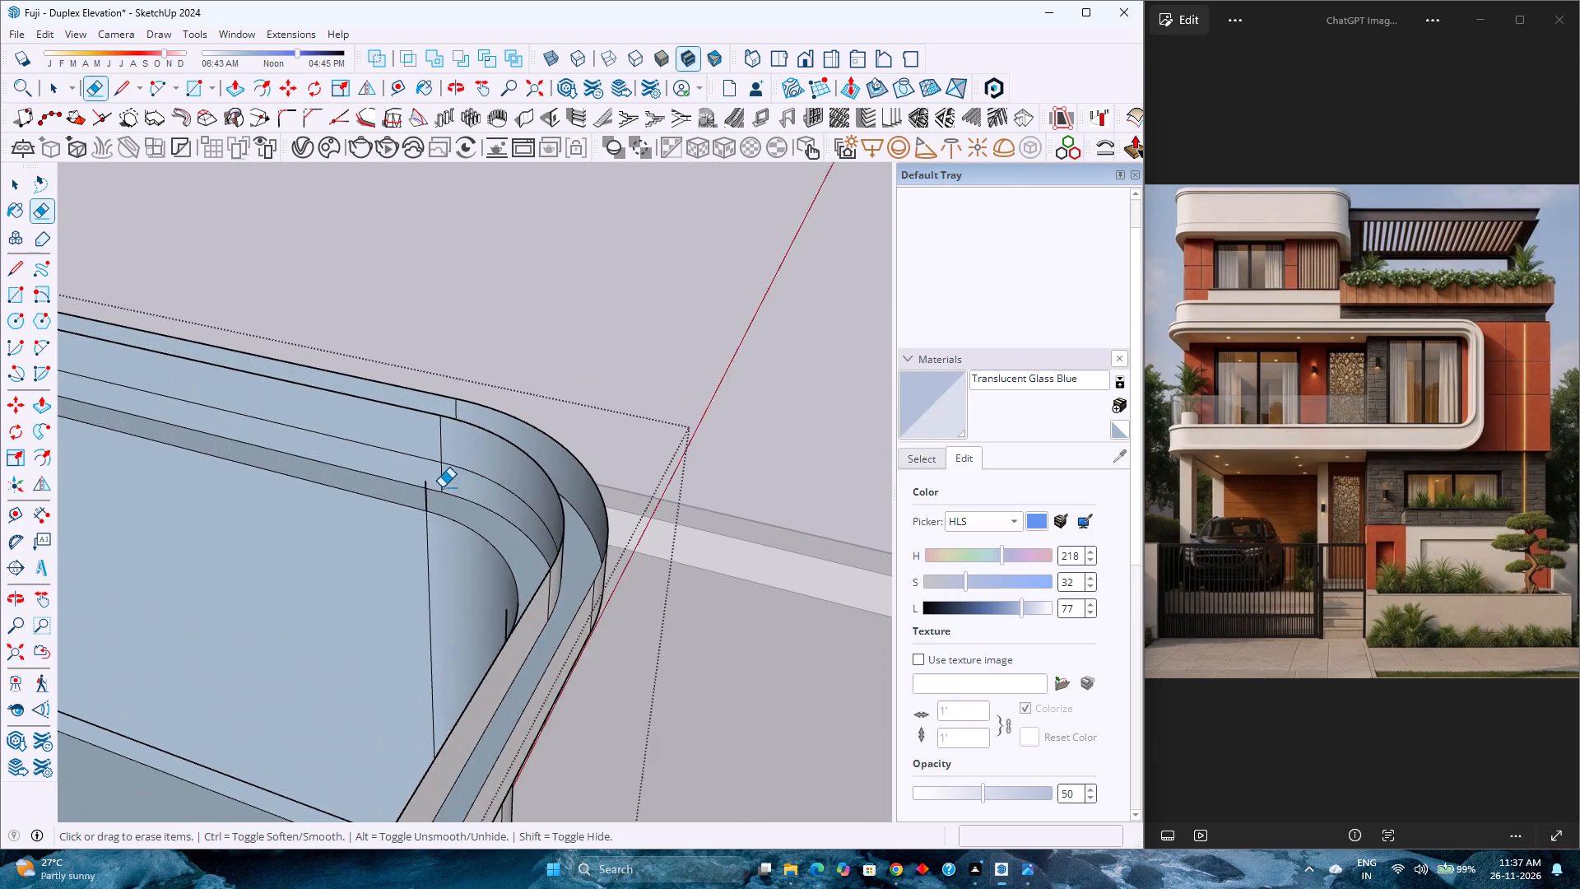
{"action": "scroll", "coordinate": [442, 487], "scroll_direction": "up", "scroll_amount": 3}
{"action": "left_click", "coordinate": [425, 500]}
{"action": "scroll", "coordinate": [328, 500], "scroll_direction": "down", "scroll_amount": 3}
{"action": "middle_click_drag", "start_coordinate": [328, 500], "coordinate": [716, 532]}
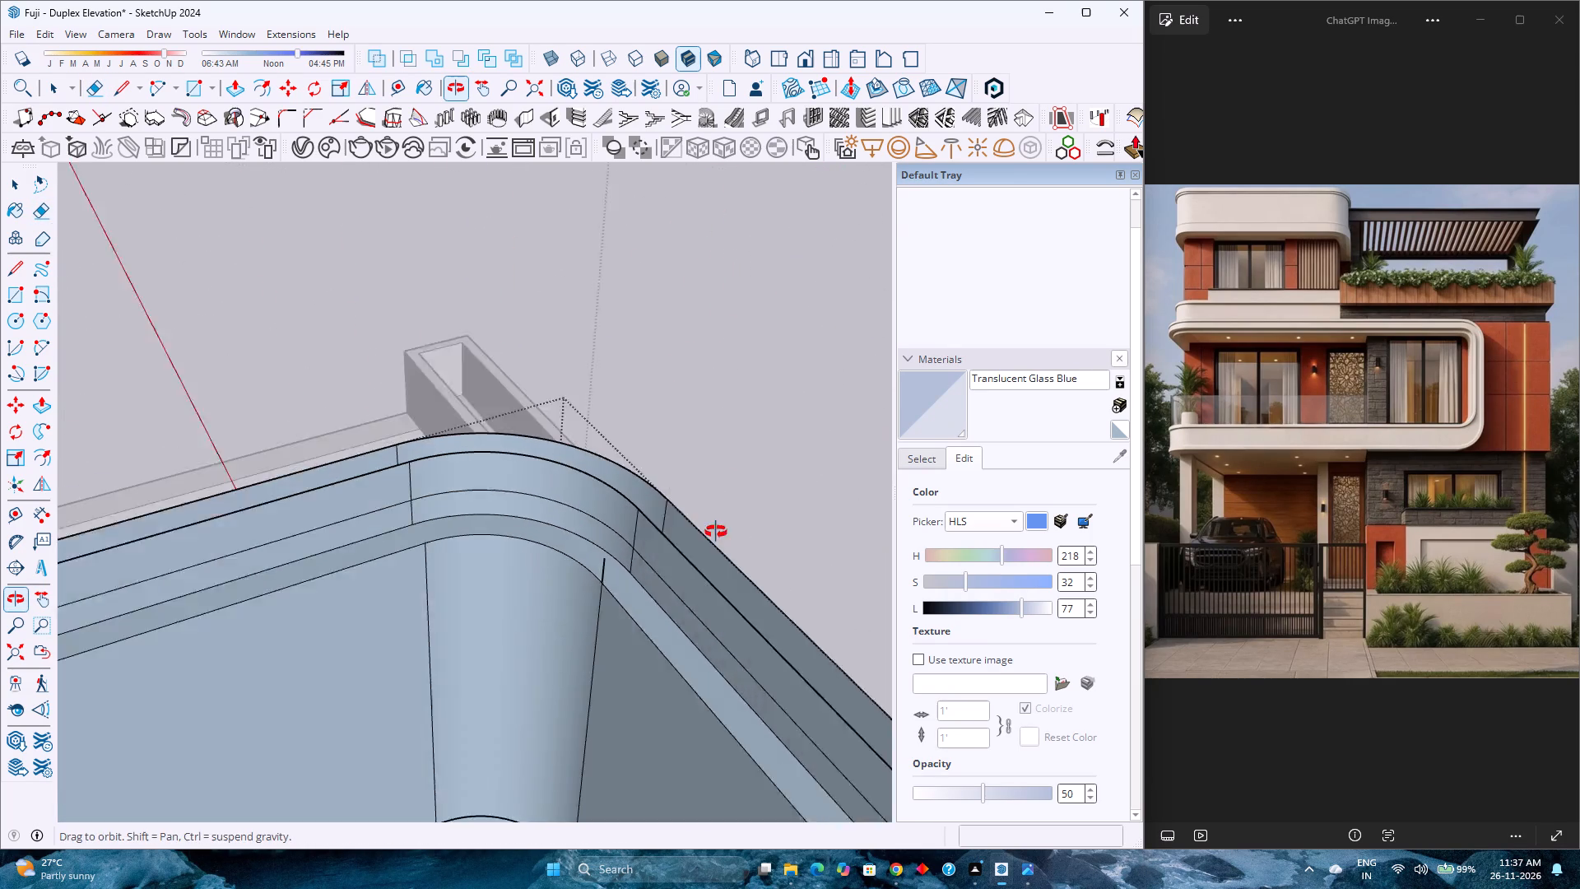
{"action": "middle_click_drag", "start_coordinate": [716, 532], "coordinate": [774, 536]}
{"action": "left_click", "coordinate": [611, 549]}
Erase the two short vertical edges on the upper rim step at the front-left inner corner.
{"action": "scroll", "coordinate": [436, 464], "scroll_direction": "down", "scroll_amount": 4}
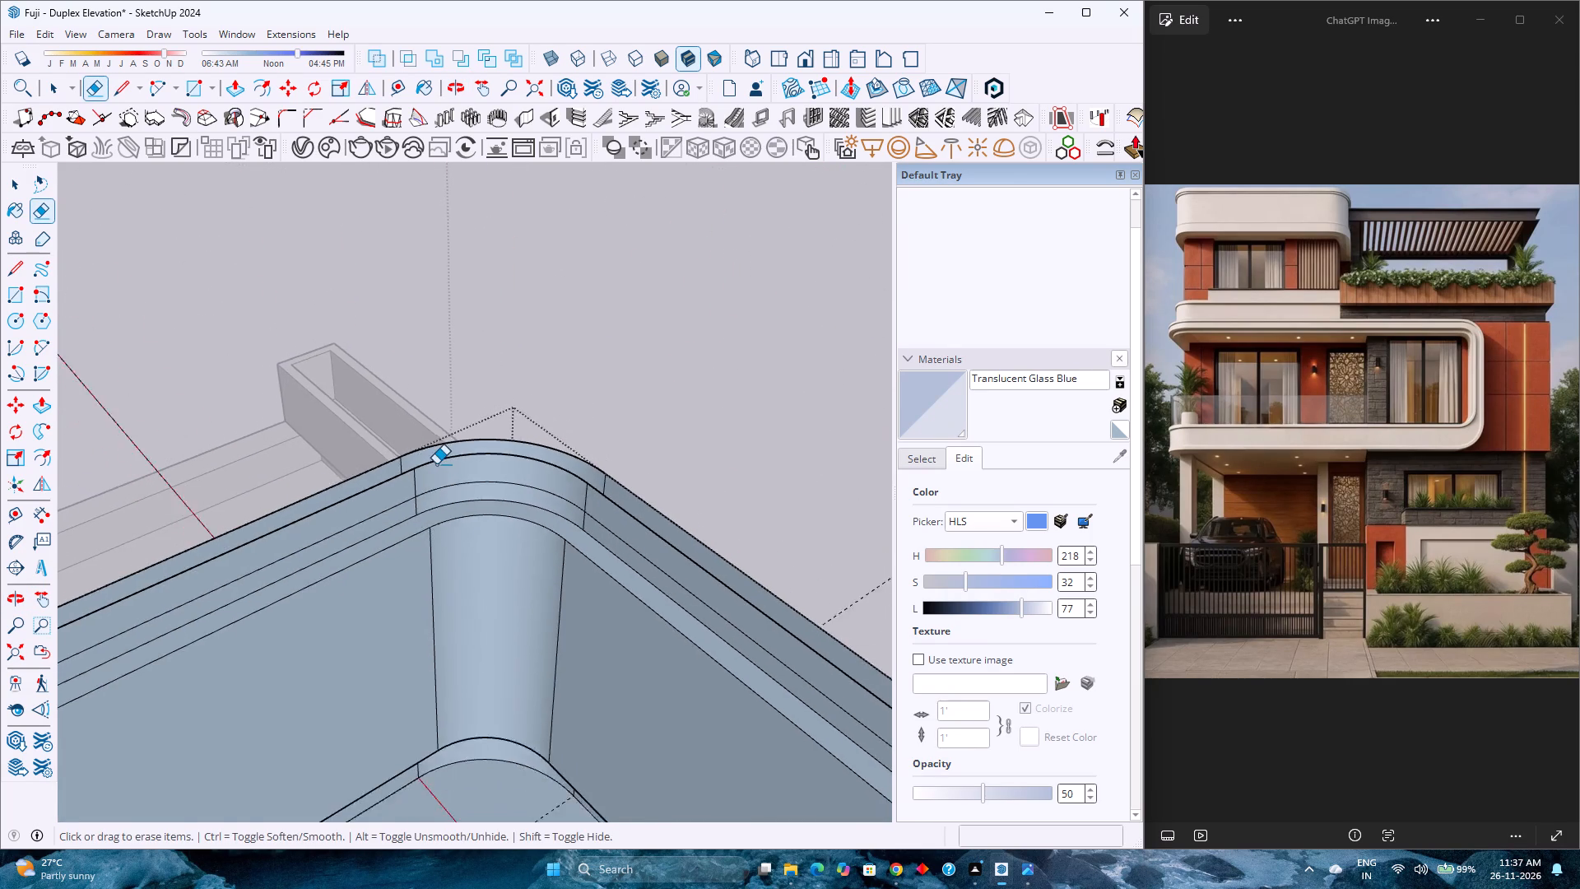
{"action": "scroll", "coordinate": [436, 464], "scroll_direction": "down", "scroll_amount": 4}
{"action": "middle_click_drag", "start_coordinate": [478, 531], "coordinate": [234, 403], "text": "shift"}
{"action": "scroll", "coordinate": [223, 399], "scroll_direction": "down", "scroll_amount": 4}
{"action": "middle_click_drag", "start_coordinate": [259, 442], "coordinate": [310, 471]}
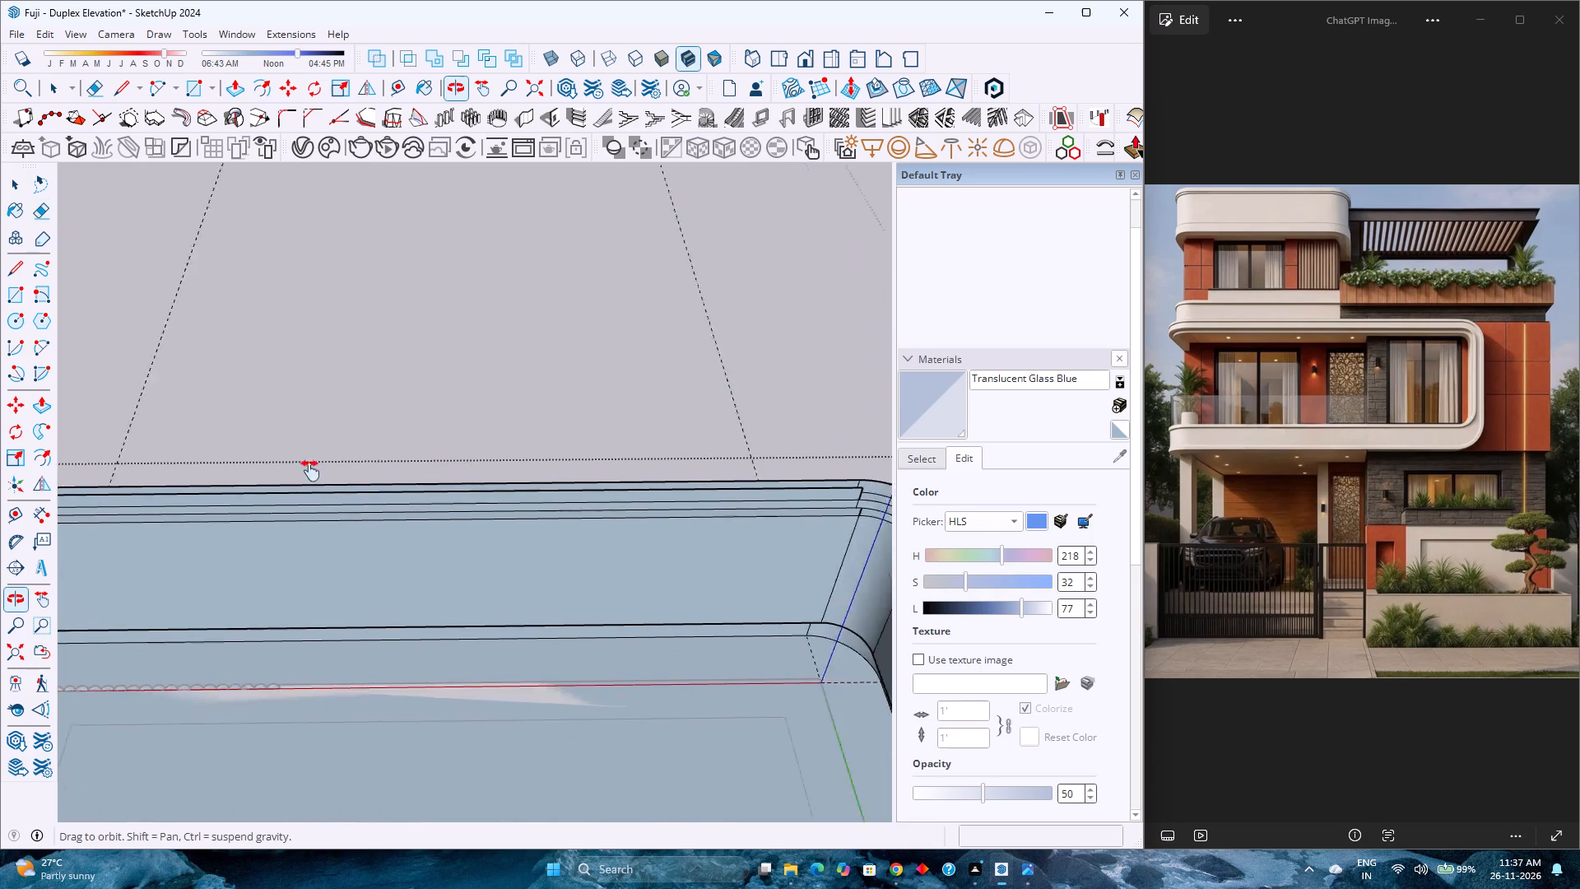
{"action": "middle_click_drag", "start_coordinate": [310, 471], "coordinate": [49, 466]}
{"action": "scroll", "coordinate": [616, 516], "scroll_direction": "up", "scroll_amount": 7}
{"action": "middle_click_drag", "start_coordinate": [621, 538], "coordinate": [719, 473]}
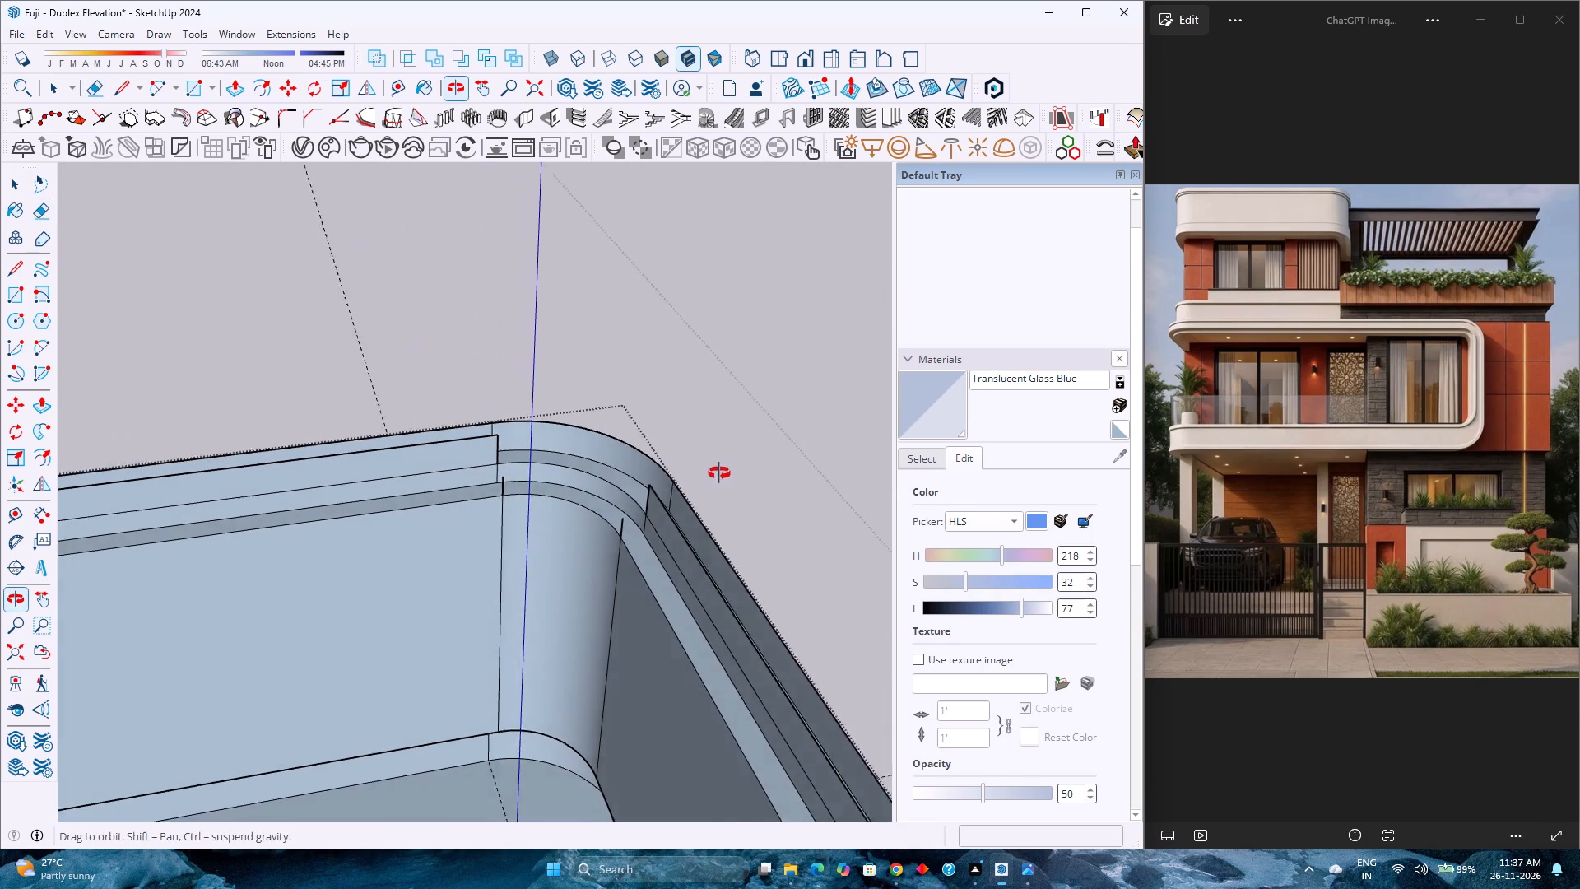
{"action": "middle_click_drag", "start_coordinate": [719, 473], "coordinate": [723, 472]}
{"action": "scroll", "coordinate": [639, 487], "scroll_direction": "up", "scroll_amount": 6}
{"action": "left_click", "coordinate": [657, 491]}
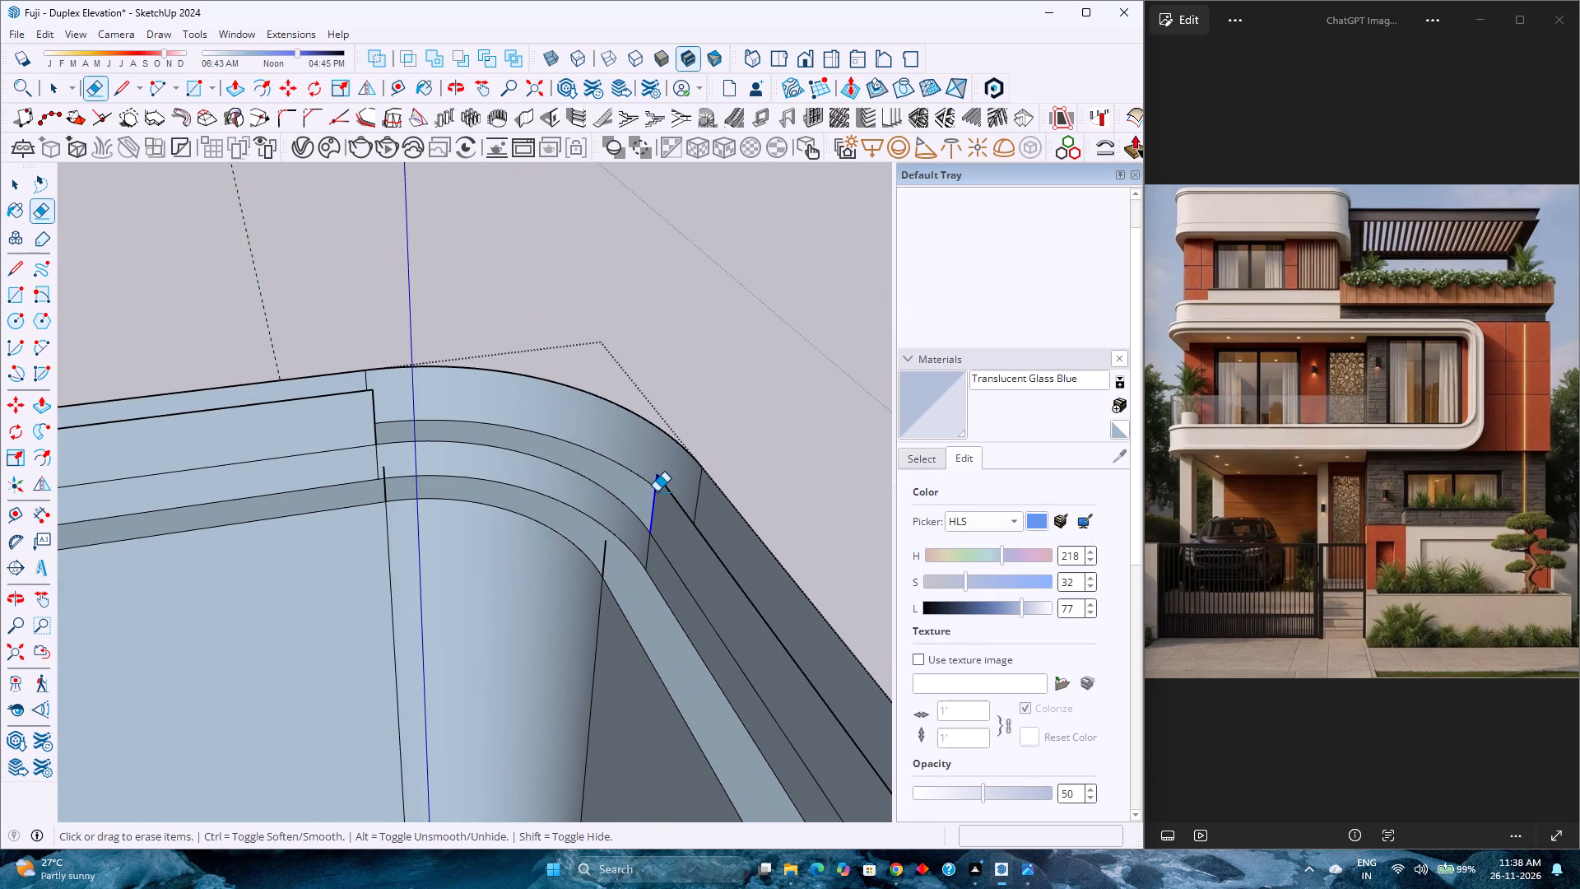
{"action": "left_click", "coordinate": [374, 421]}
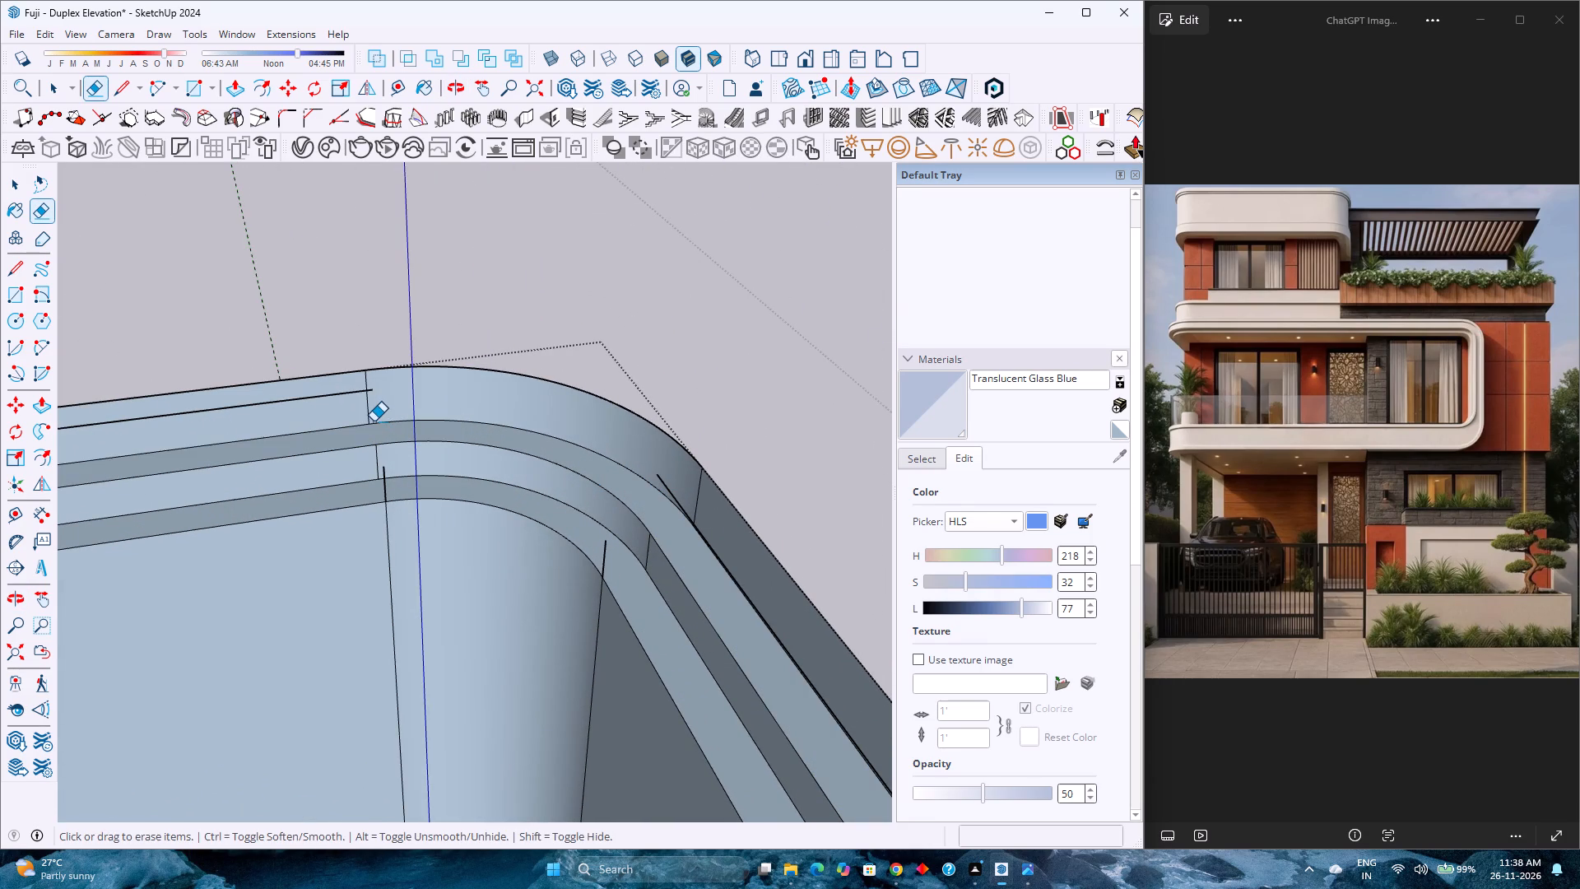
Delete the two leftover straight edges along the rim's upper inner walls that meet at the front-left corner.
{"action": "key", "text": "space"}
{"action": "triple_click", "coordinate": [286, 403]}
{"action": "left_click", "coordinate": [286, 403]}
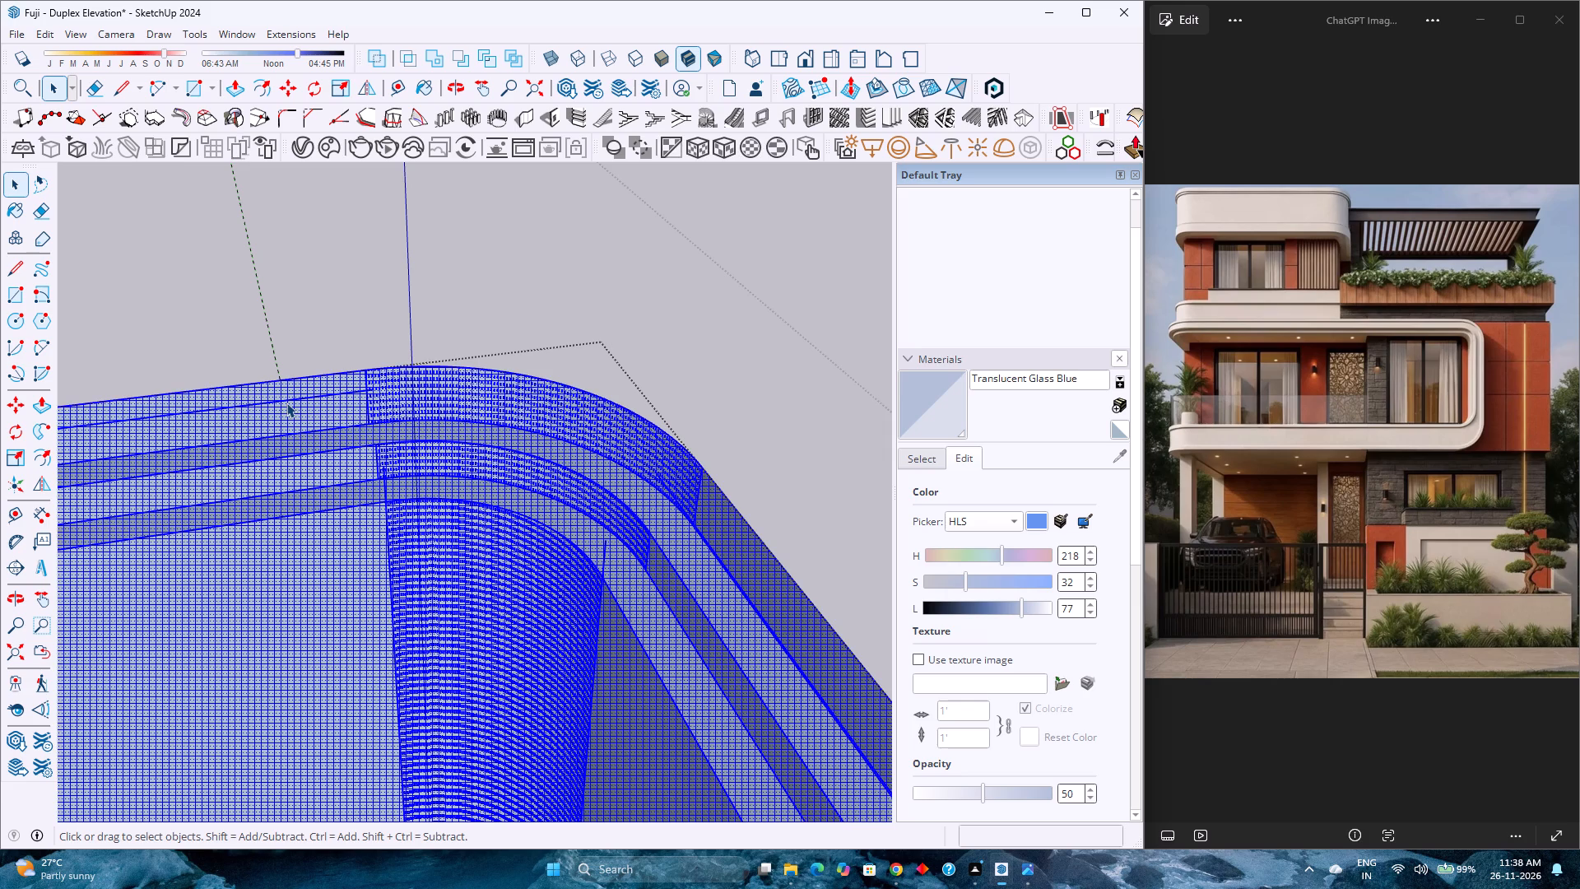
{"action": "double_click", "coordinate": [286, 403]}
{"action": "left_click", "coordinate": [286, 403]}
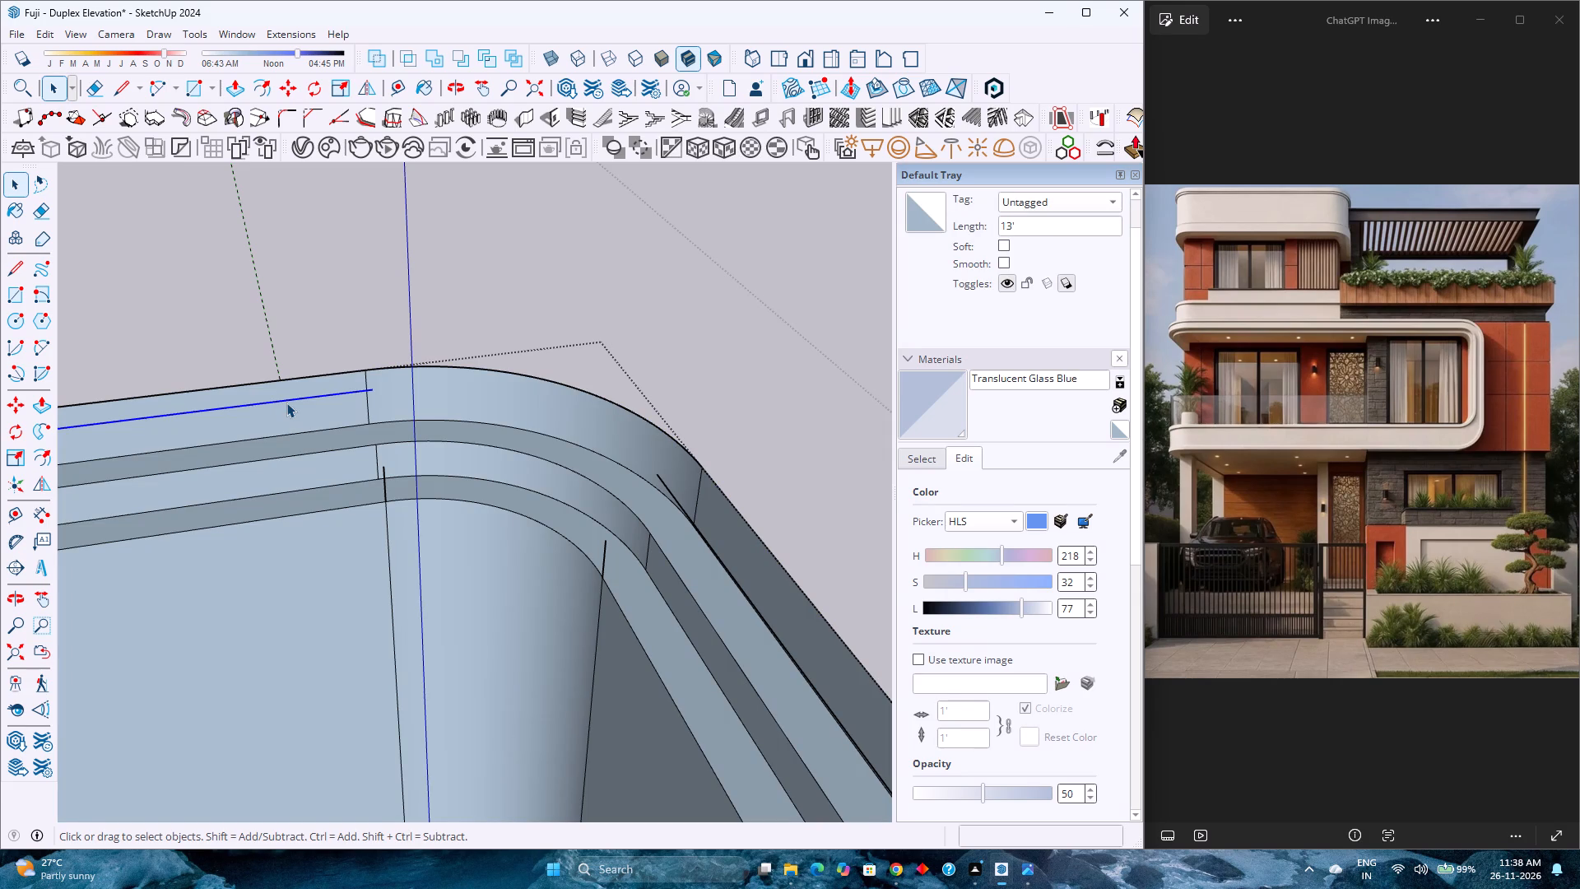
{"action": "key", "text": "Delete"}
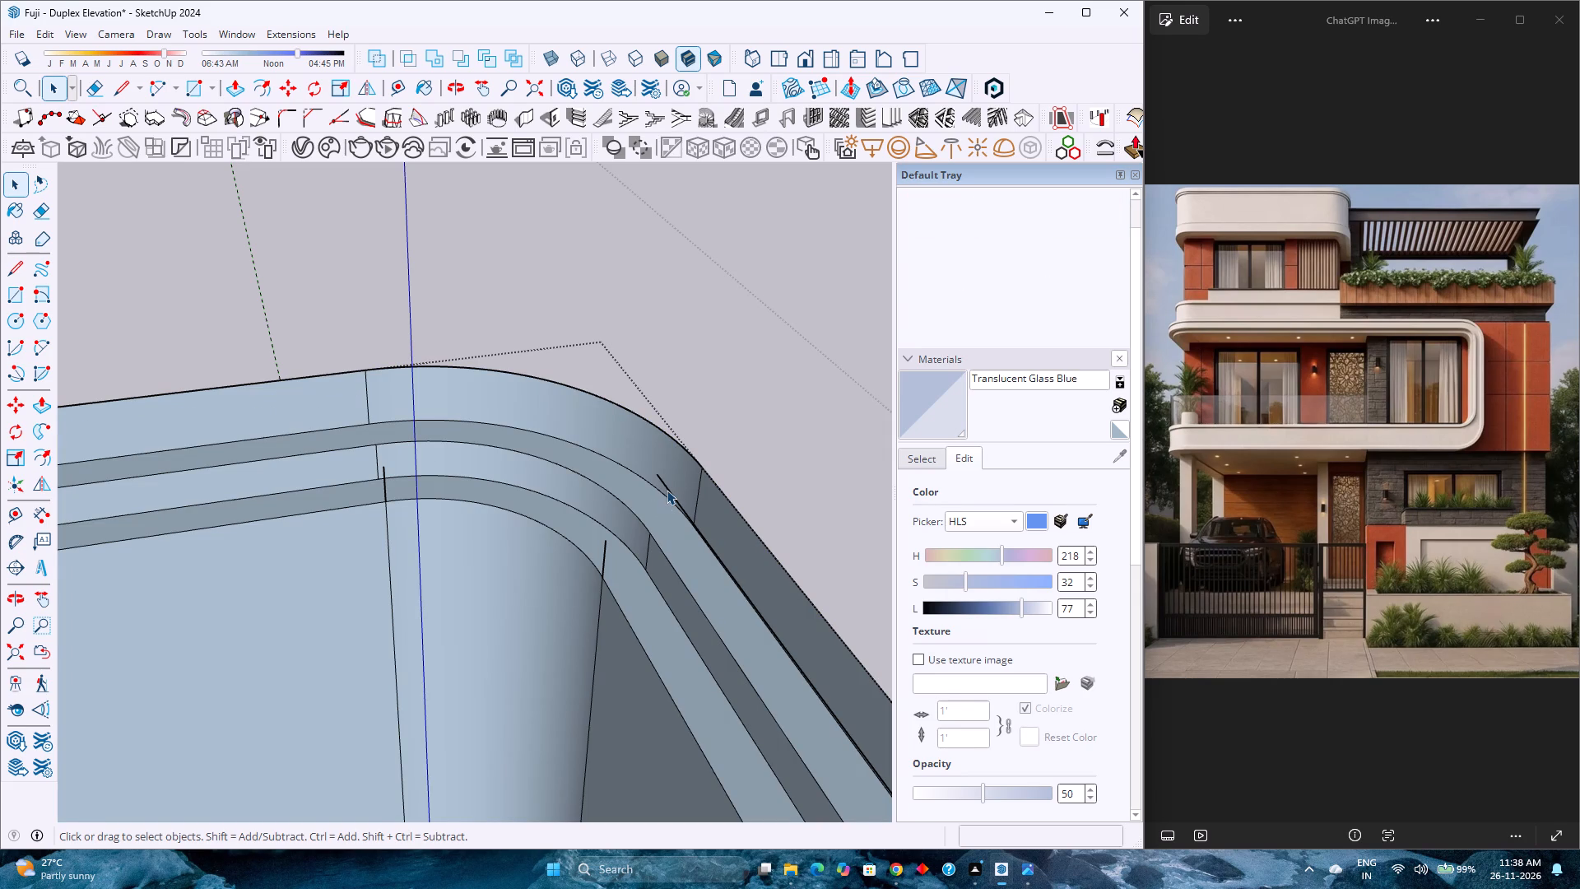
{"action": "left_click", "coordinate": [667, 490]}
{"action": "key", "text": "Delete"}
Delete the two remaining stray vertical edges on the lower rim step at the front-left inner corner.
{"action": "scroll", "coordinate": [486, 427], "scroll_direction": "down", "scroll_amount": 5}
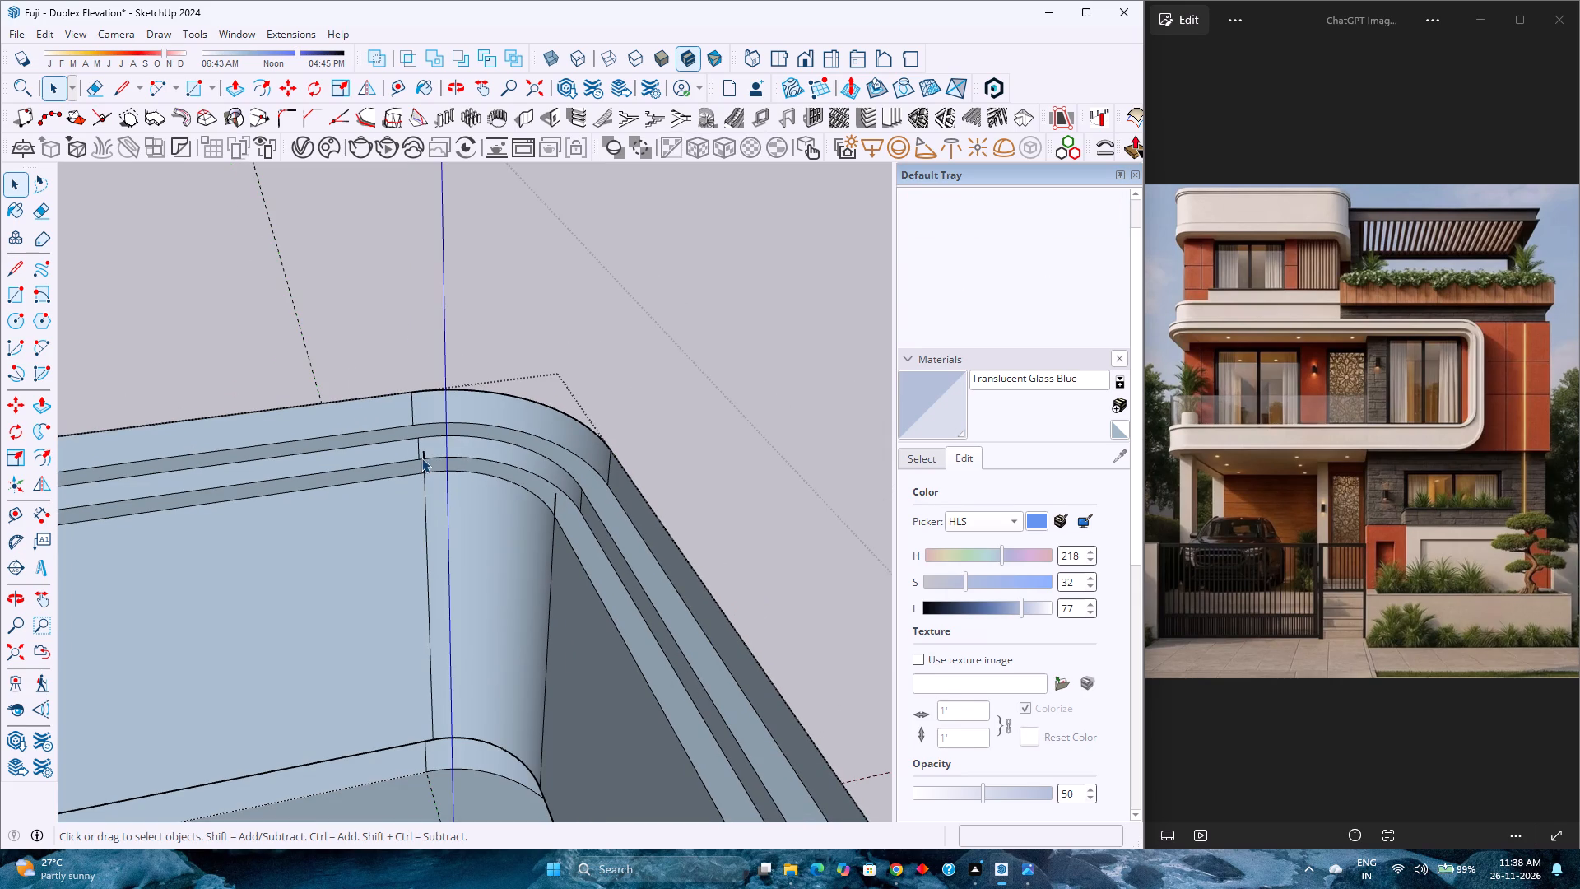
{"action": "left_click", "coordinate": [421, 458]}
{"action": "key", "text": "Delete"}
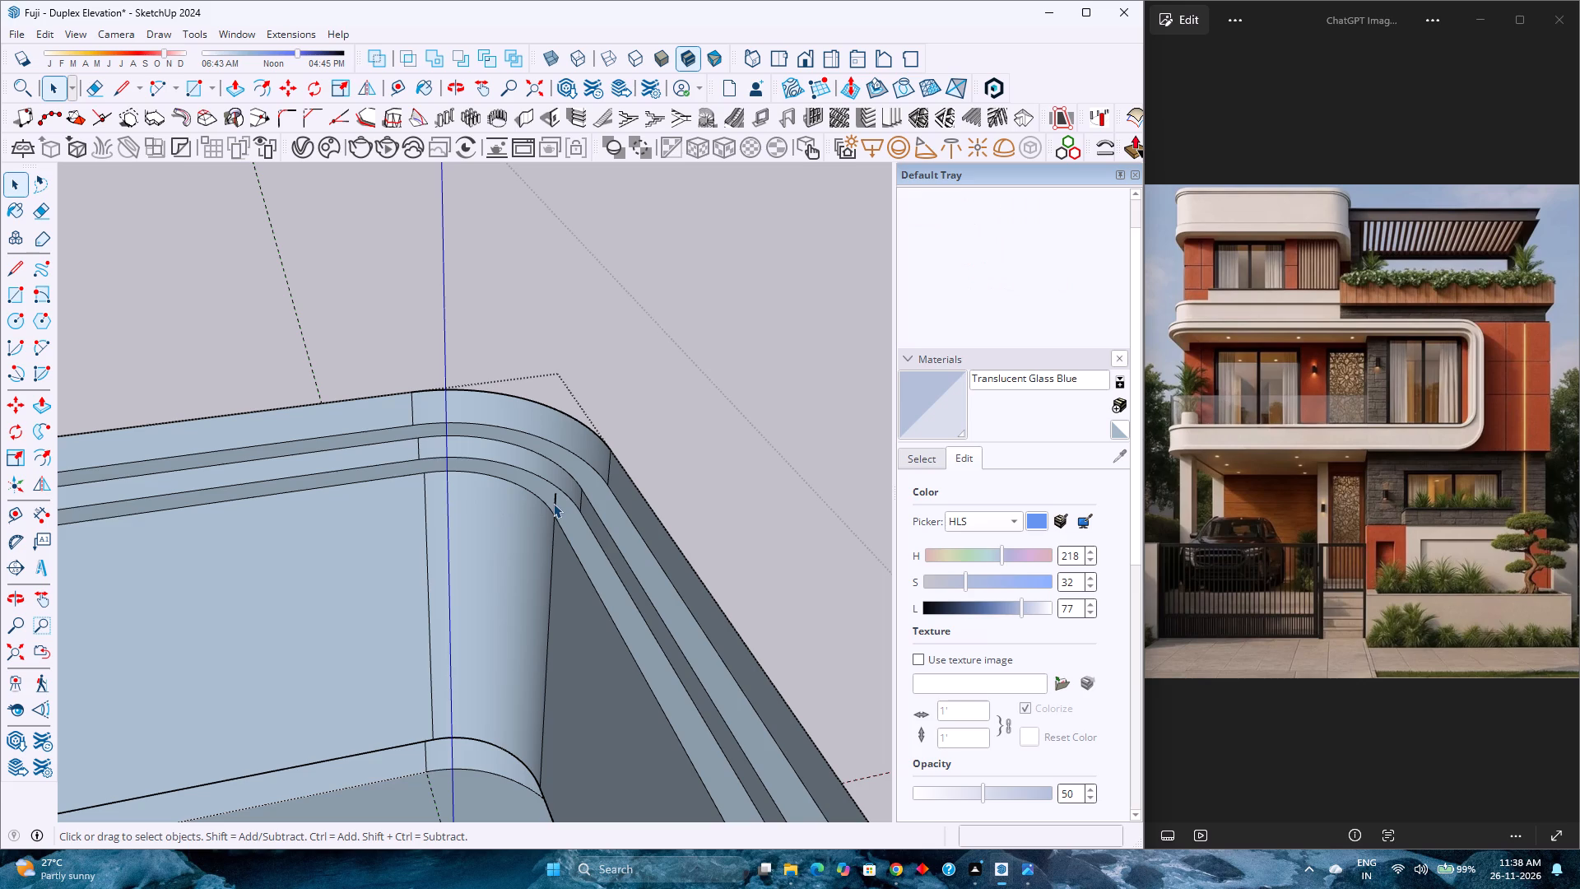
{"action": "left_click", "coordinate": [555, 503]}
{"action": "key", "text": "Delete"}
Unhide all hidden geometry to bring back the roof block's top face.
{"action": "scroll", "coordinate": [555, 501], "scroll_direction": "down", "scroll_amount": 6}
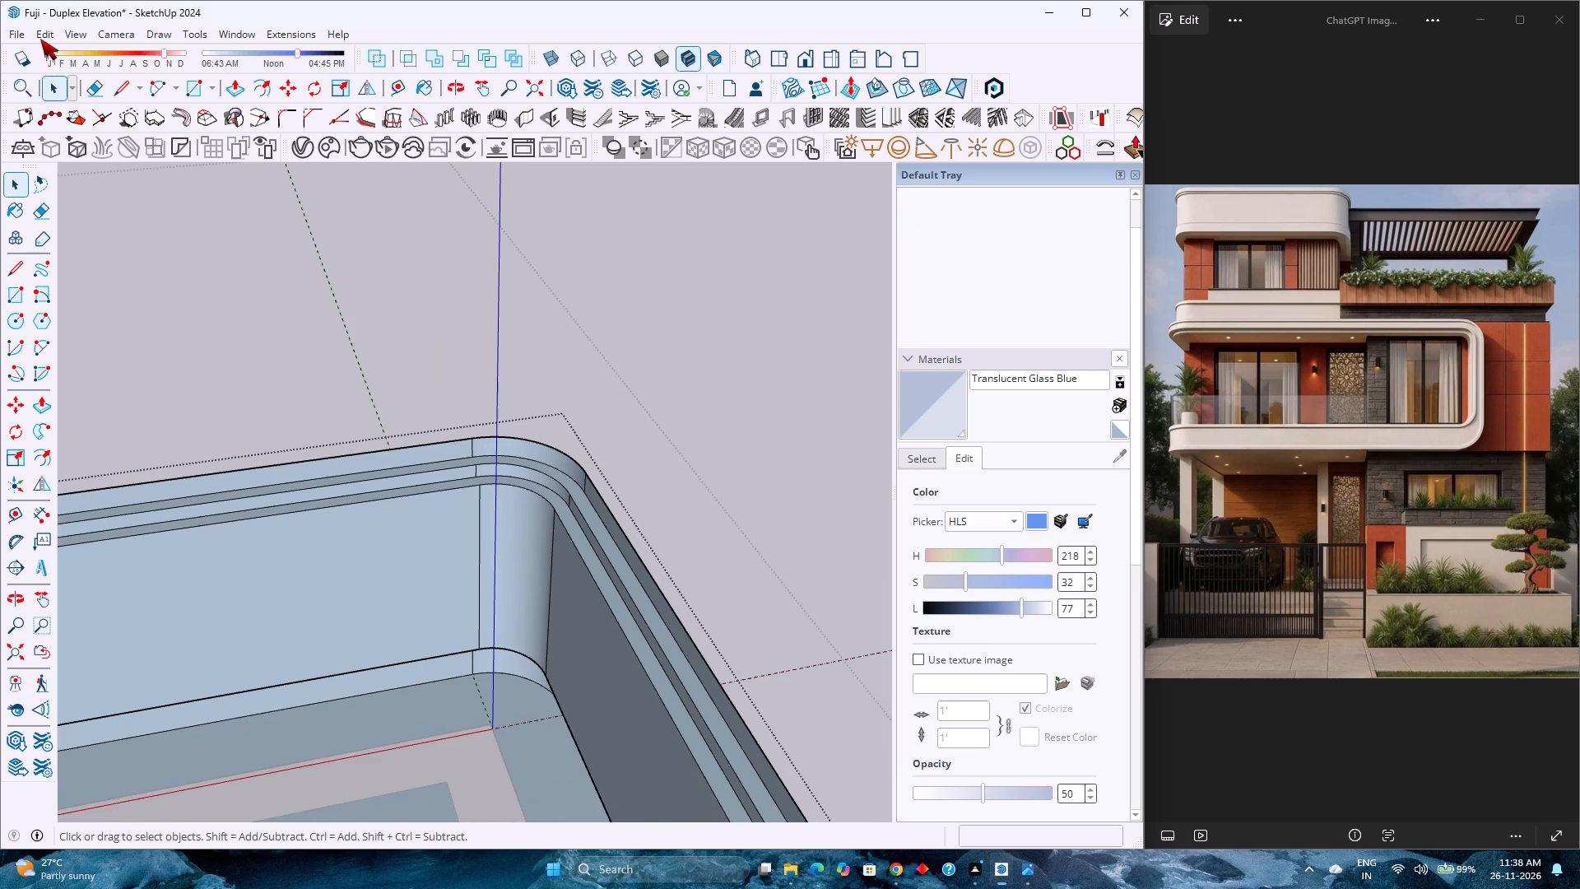
{"action": "left_click", "coordinate": [40, 39]}
{"action": "left_click", "coordinate": [338, 340]}
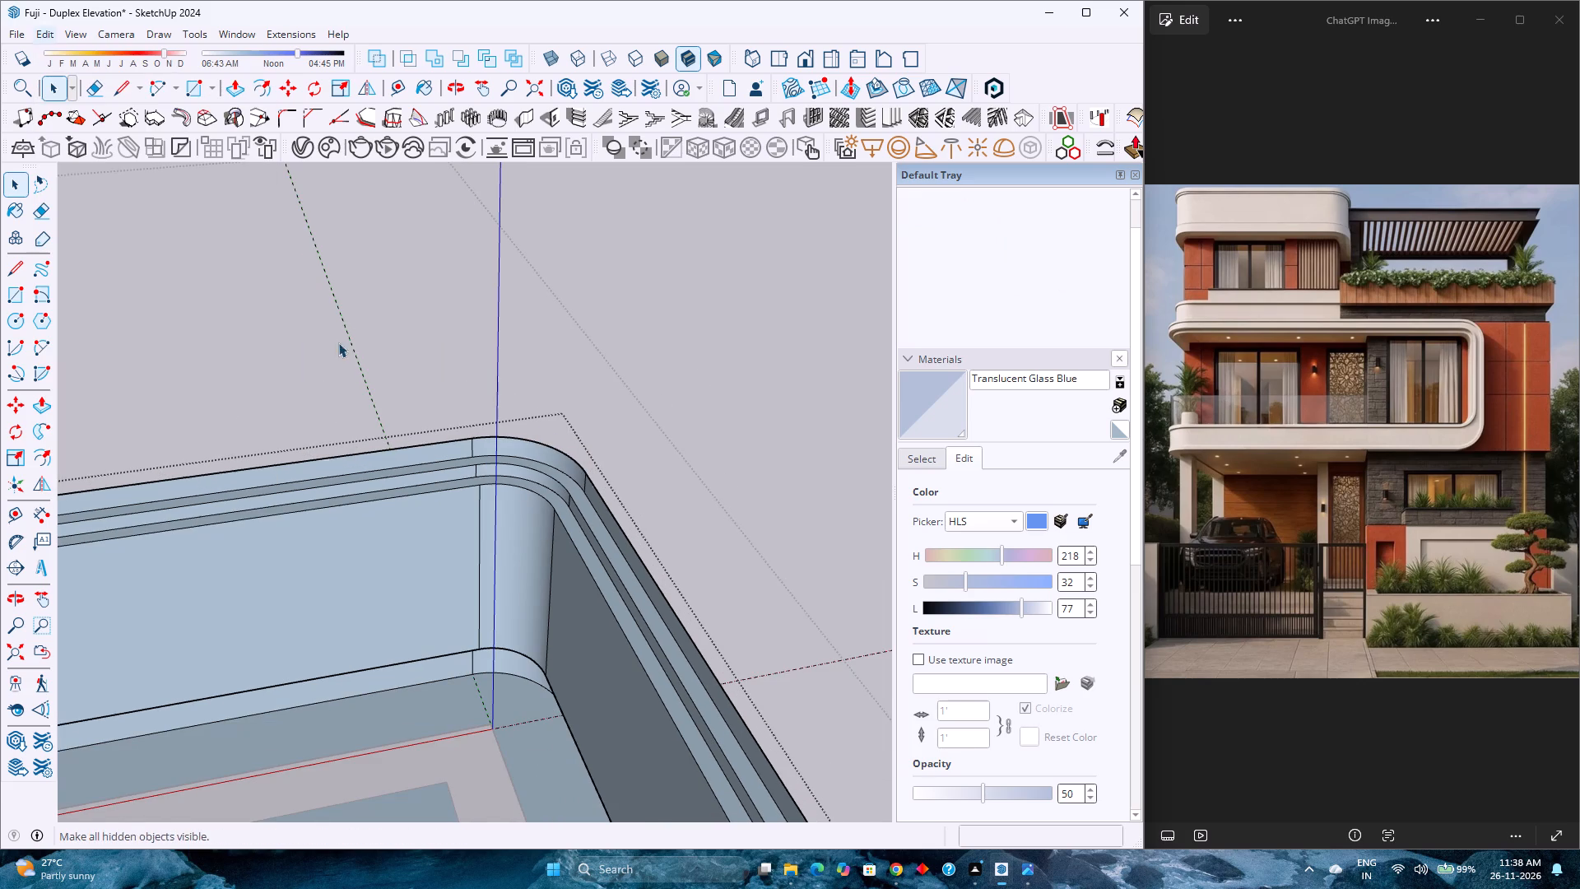
Erase the remaining inner outline arcs and straight edges from the roof block's top face.
{"action": "scroll", "coordinate": [500, 435], "scroll_direction": "down", "scroll_amount": 19}
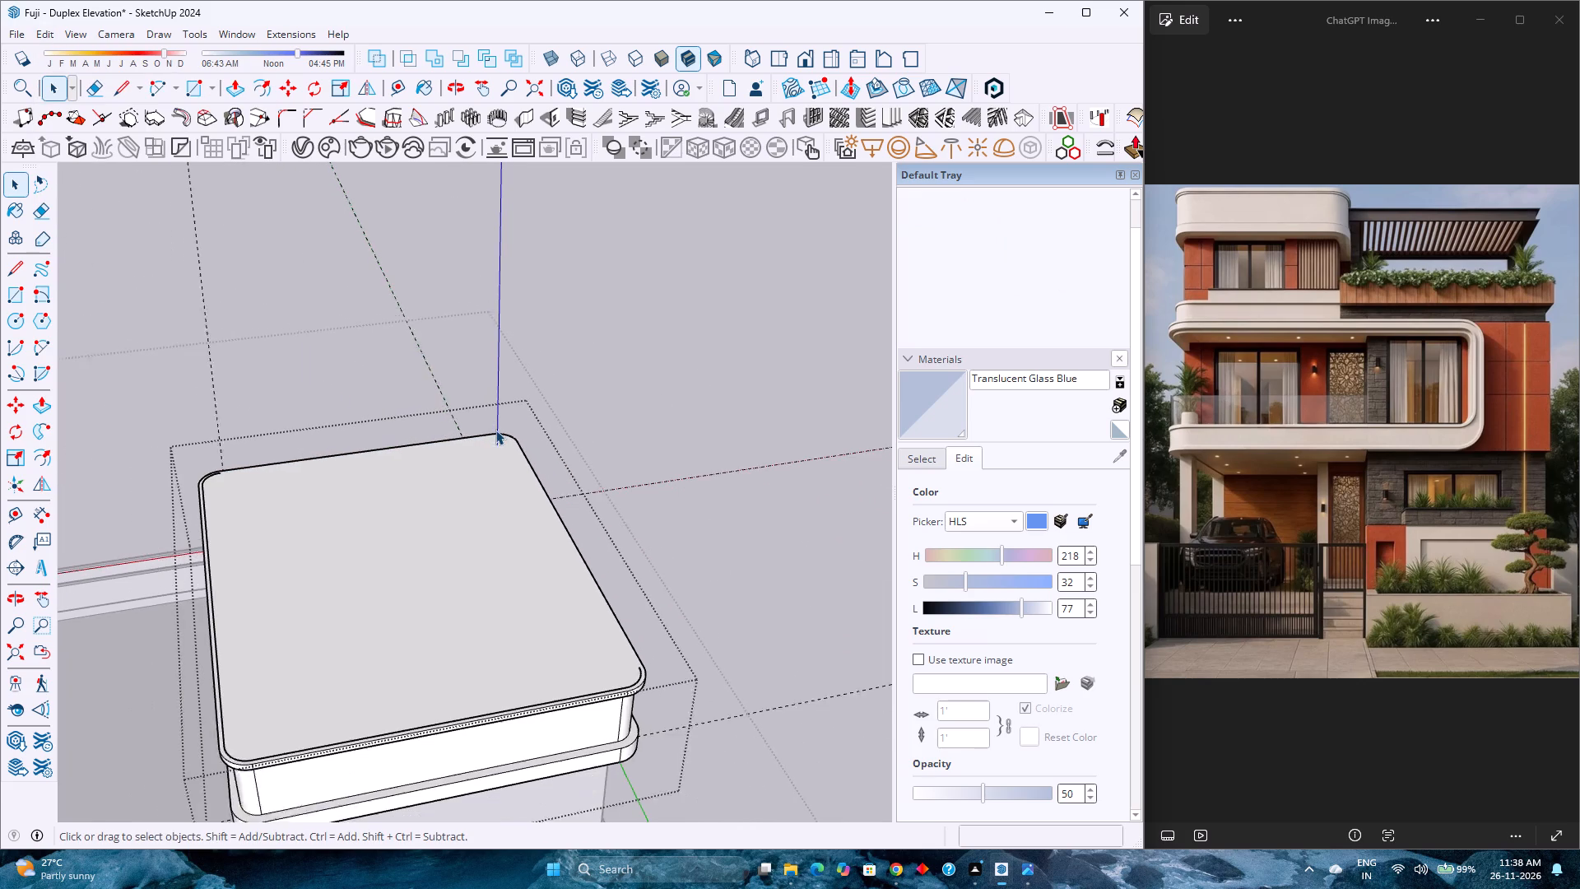
{"action": "scroll", "coordinate": [495, 430], "scroll_direction": "down", "scroll_amount": 1}
{"action": "scroll", "coordinate": [252, 670], "scroll_direction": "up", "scroll_amount": 3}
{"action": "scroll", "coordinate": [203, 406], "scroll_direction": "up", "scroll_amount": 6}
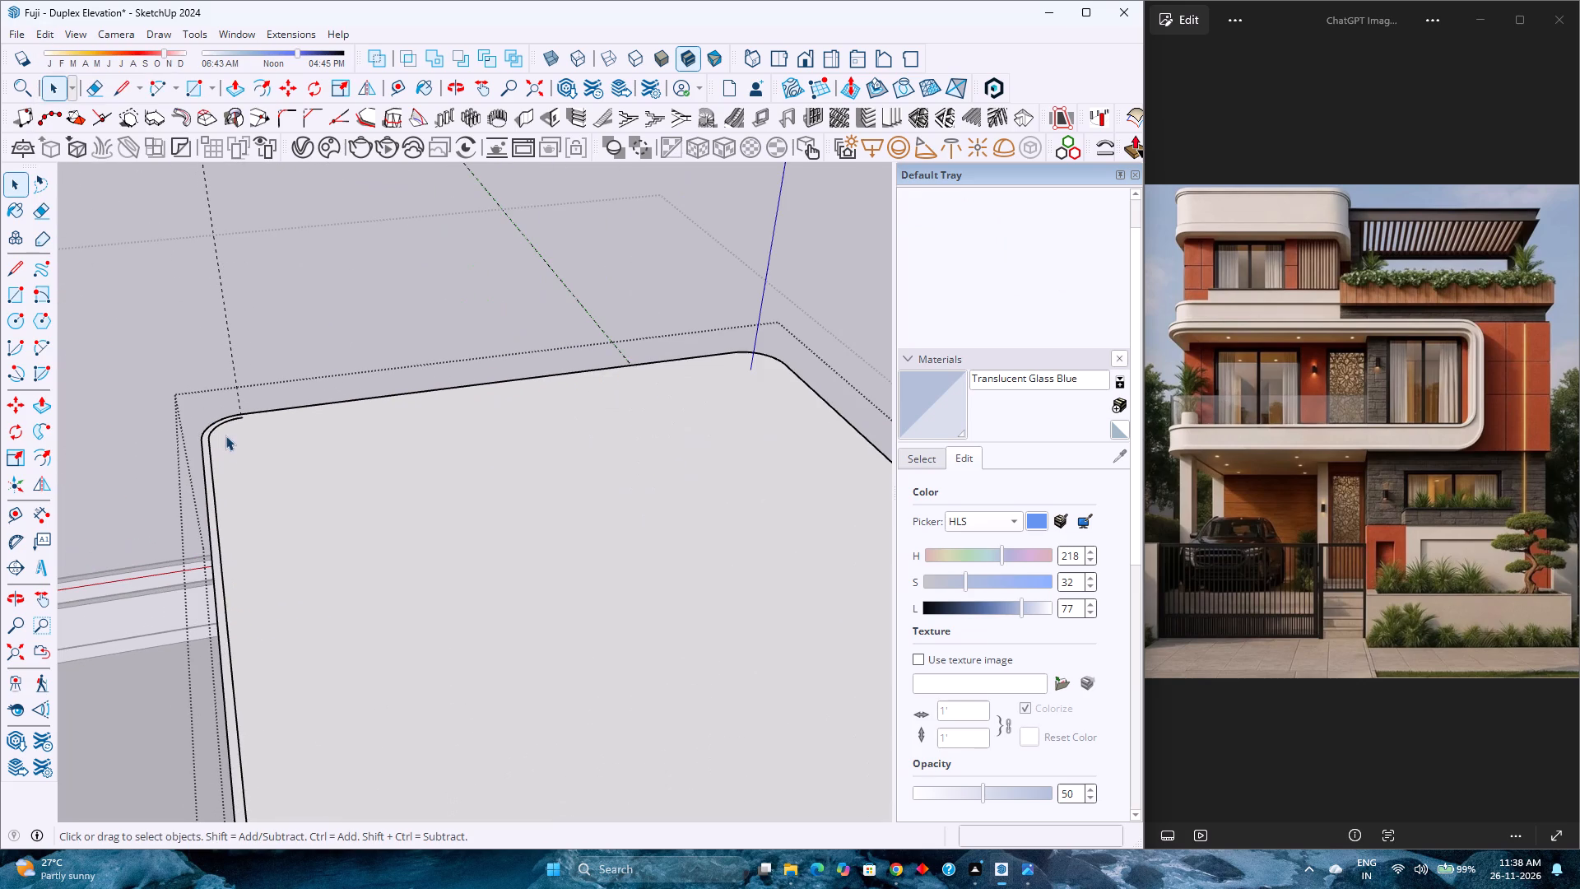
{"action": "triple_click", "coordinate": [216, 428]}
{"action": "double_click", "coordinate": [216, 428]}
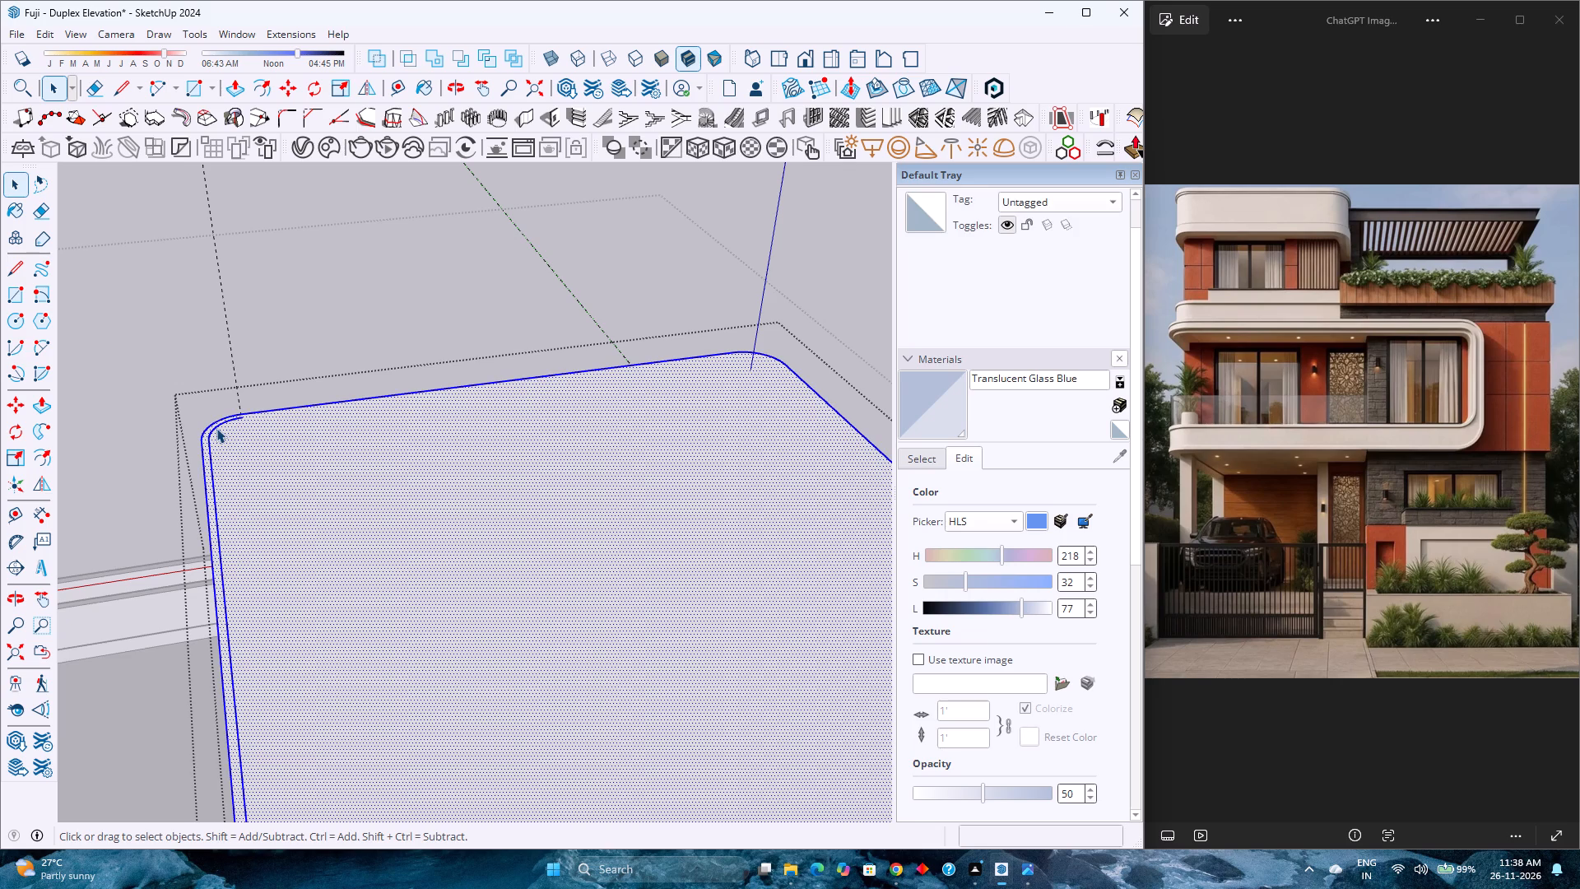
{"action": "key", "text": "e"}
{"action": "left_click", "coordinate": [216, 428]}
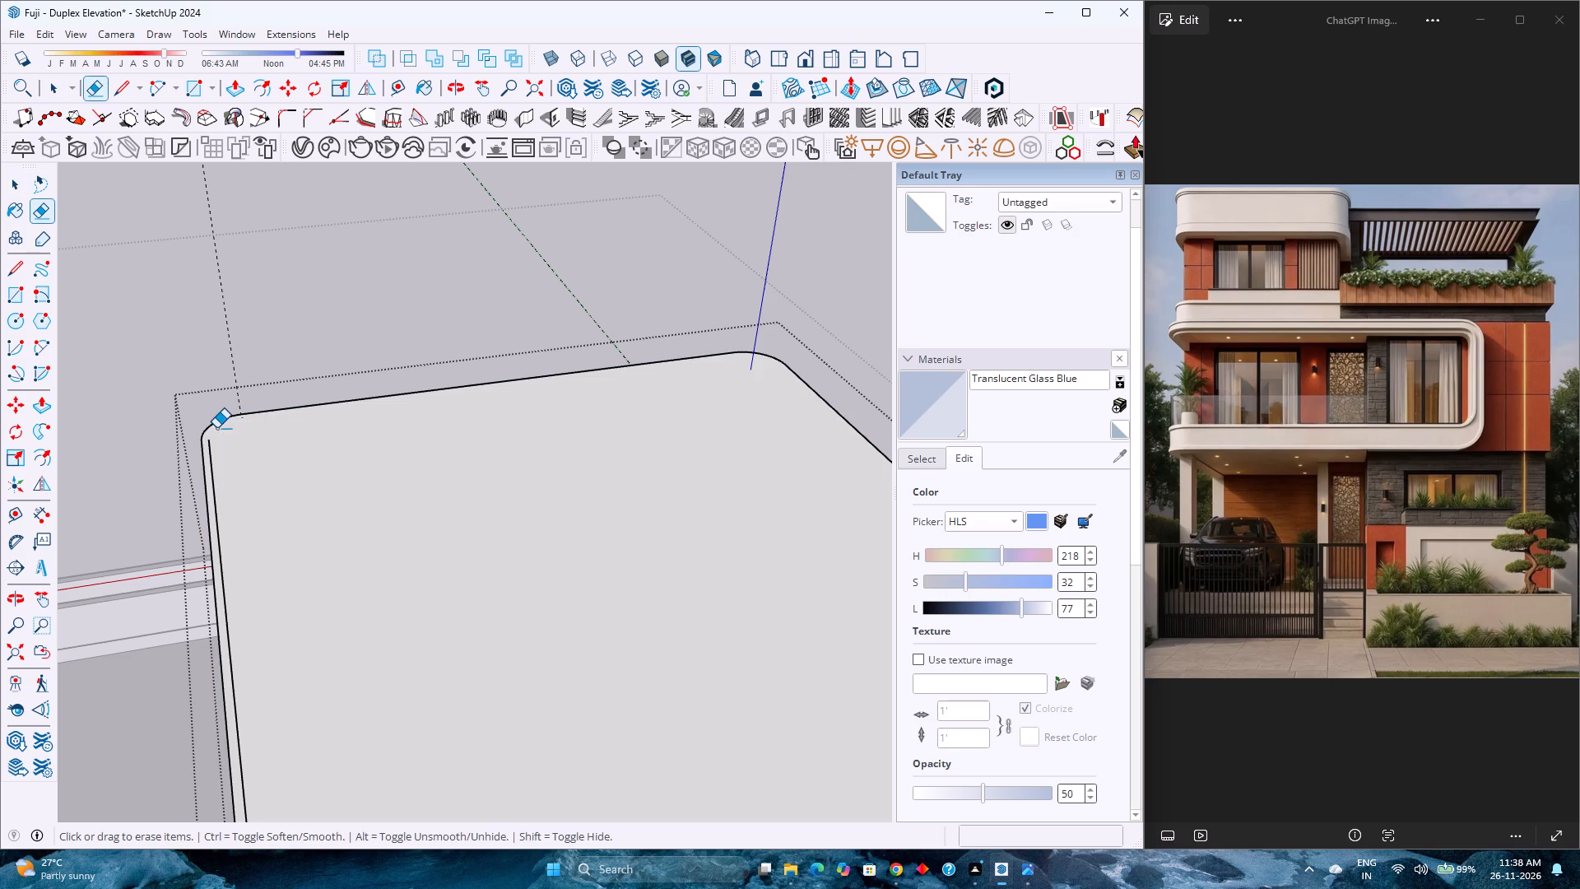
{"action": "left_click", "coordinate": [211, 451]}
{"action": "scroll", "coordinate": [270, 446], "scroll_direction": "down", "scroll_amount": 8}
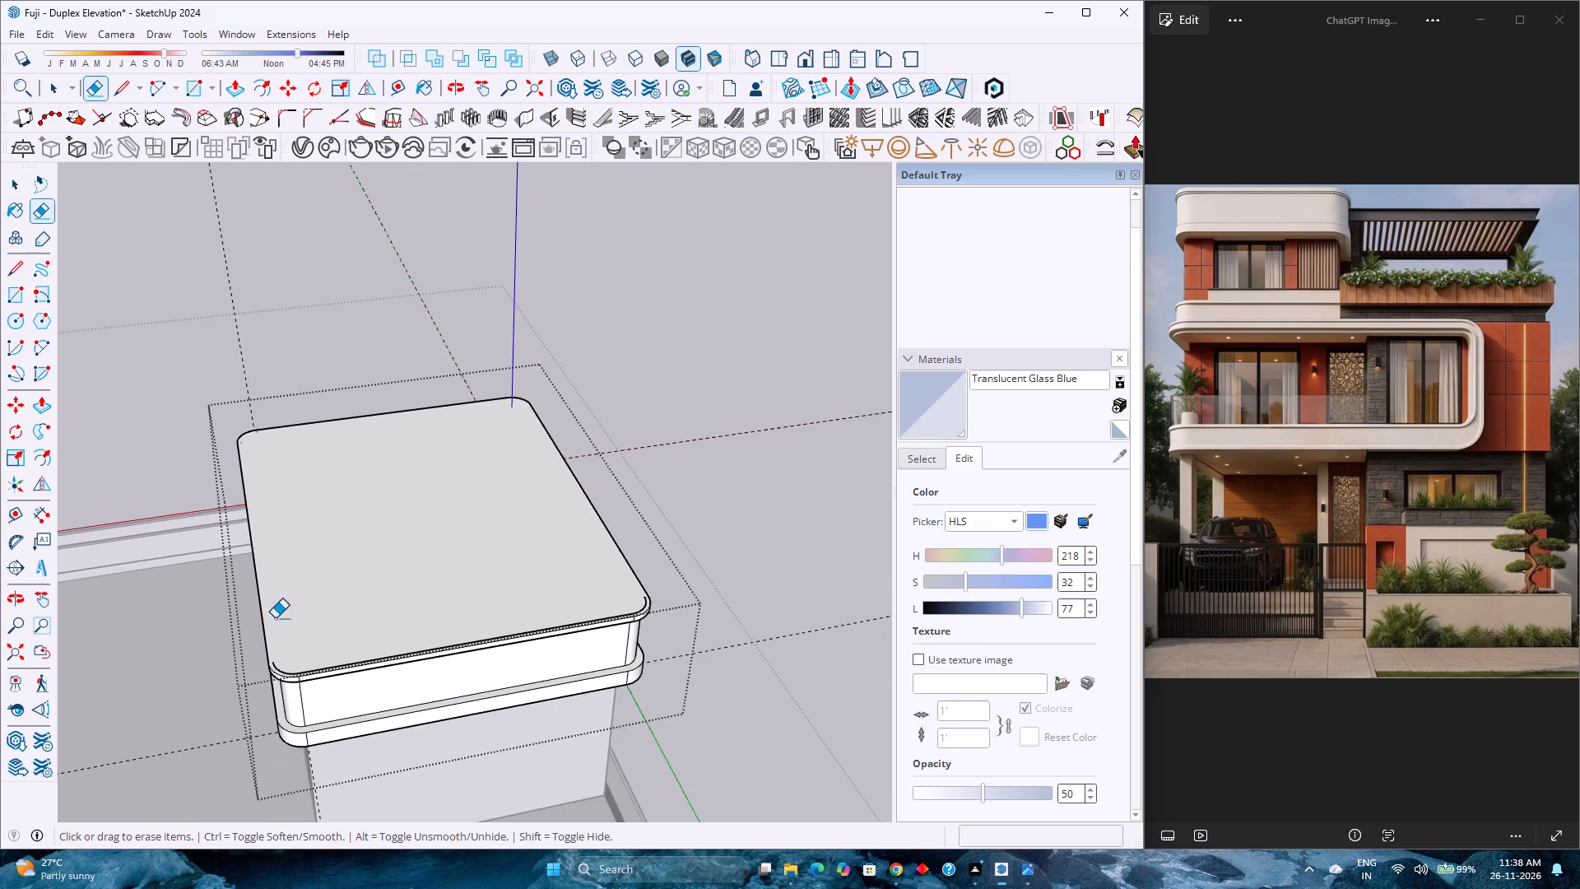
{"action": "scroll", "coordinate": [297, 667], "scroll_direction": "up", "scroll_amount": 10}
{"action": "left_click", "coordinate": [274, 677]}
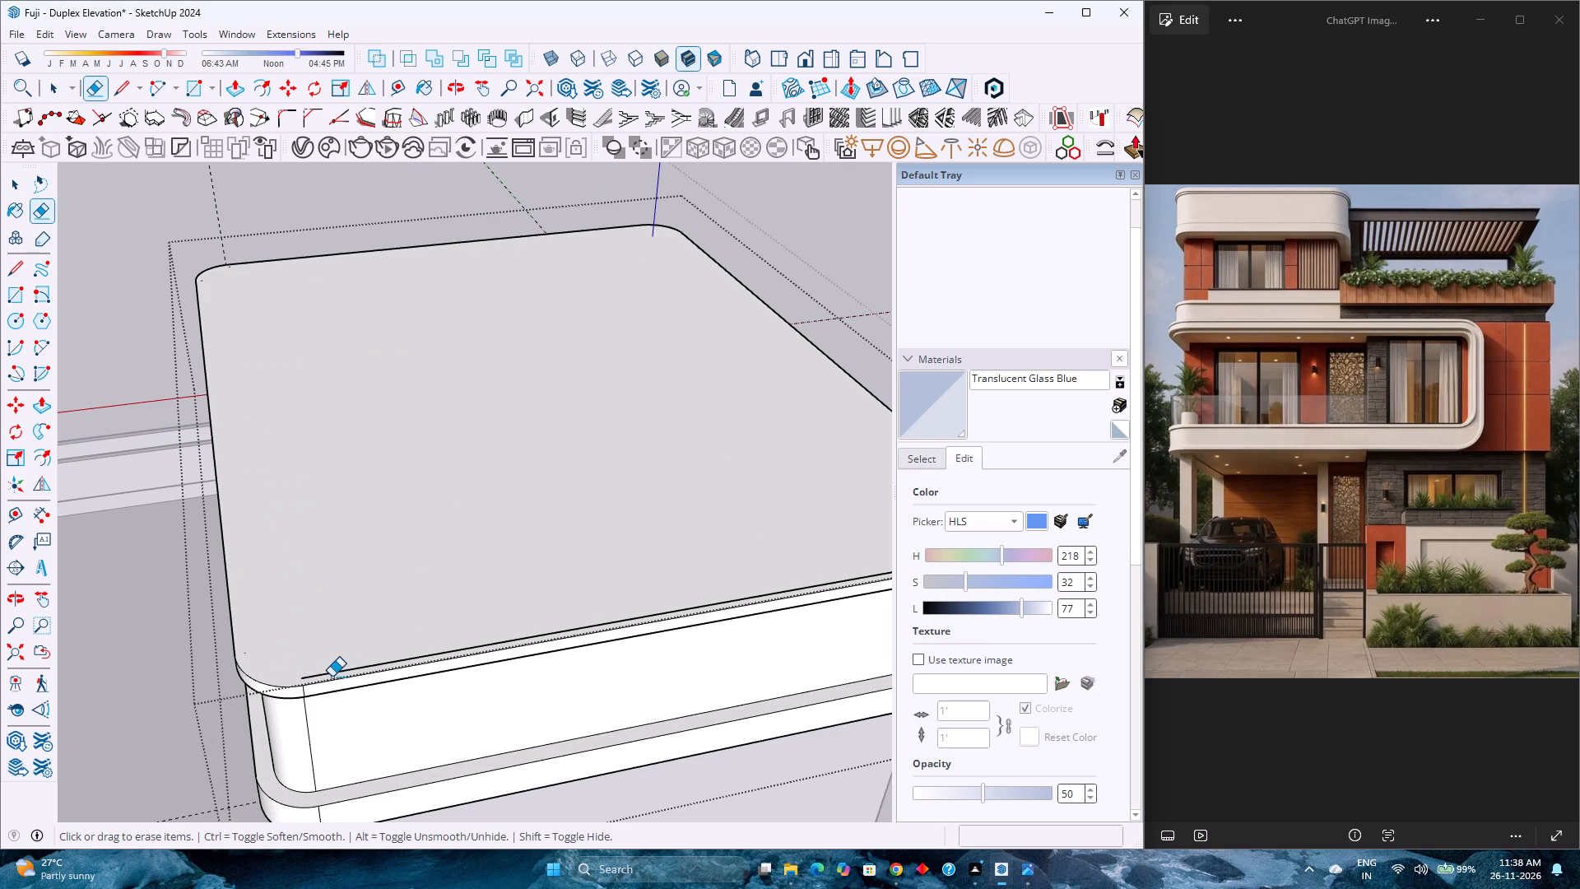
{"action": "left_click", "coordinate": [332, 673]}
{"action": "scroll", "coordinate": [332, 629], "scroll_direction": "down", "scroll_amount": 4}
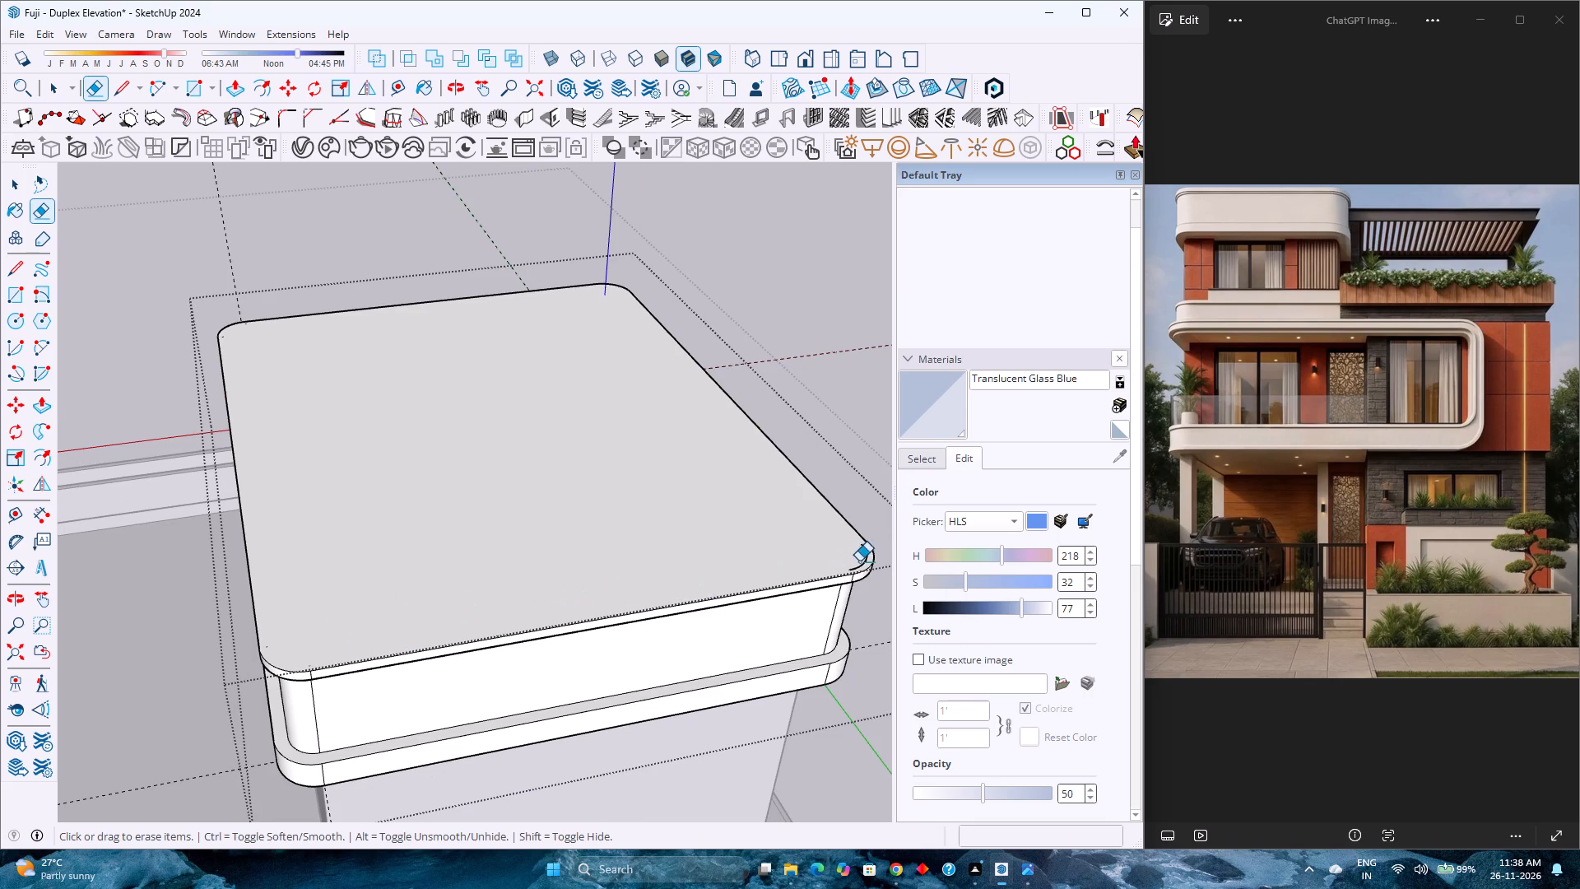
{"action": "left_click", "coordinate": [864, 557]}
Switch to the front view and delete all the construction guides.
{"action": "key", "text": "space"}
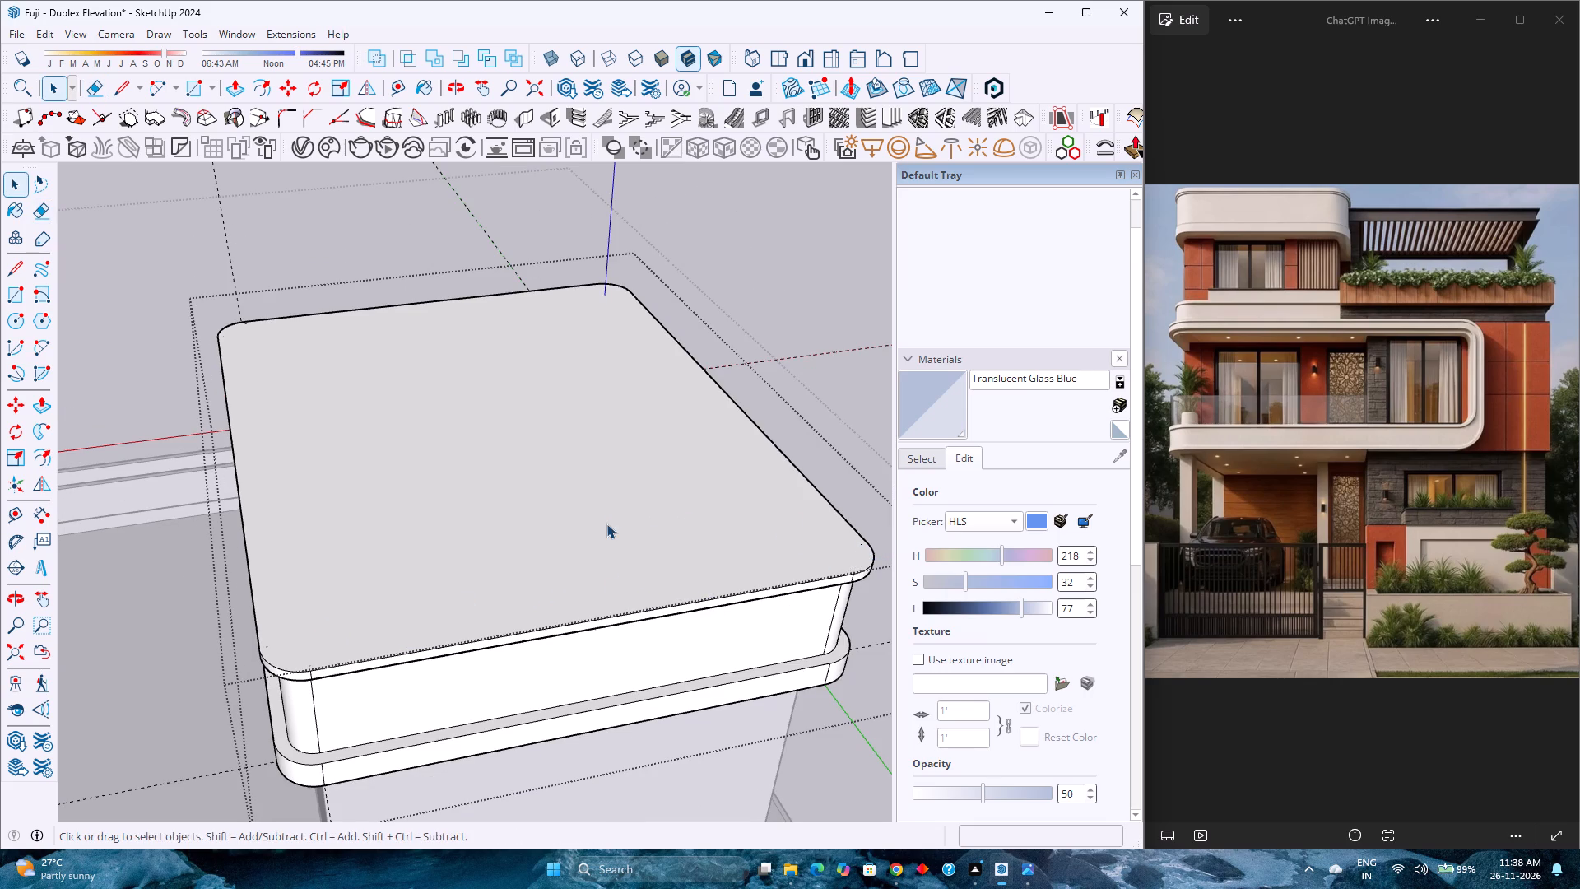
{"action": "scroll", "coordinate": [606, 524], "scroll_direction": "down", "scroll_amount": 4}
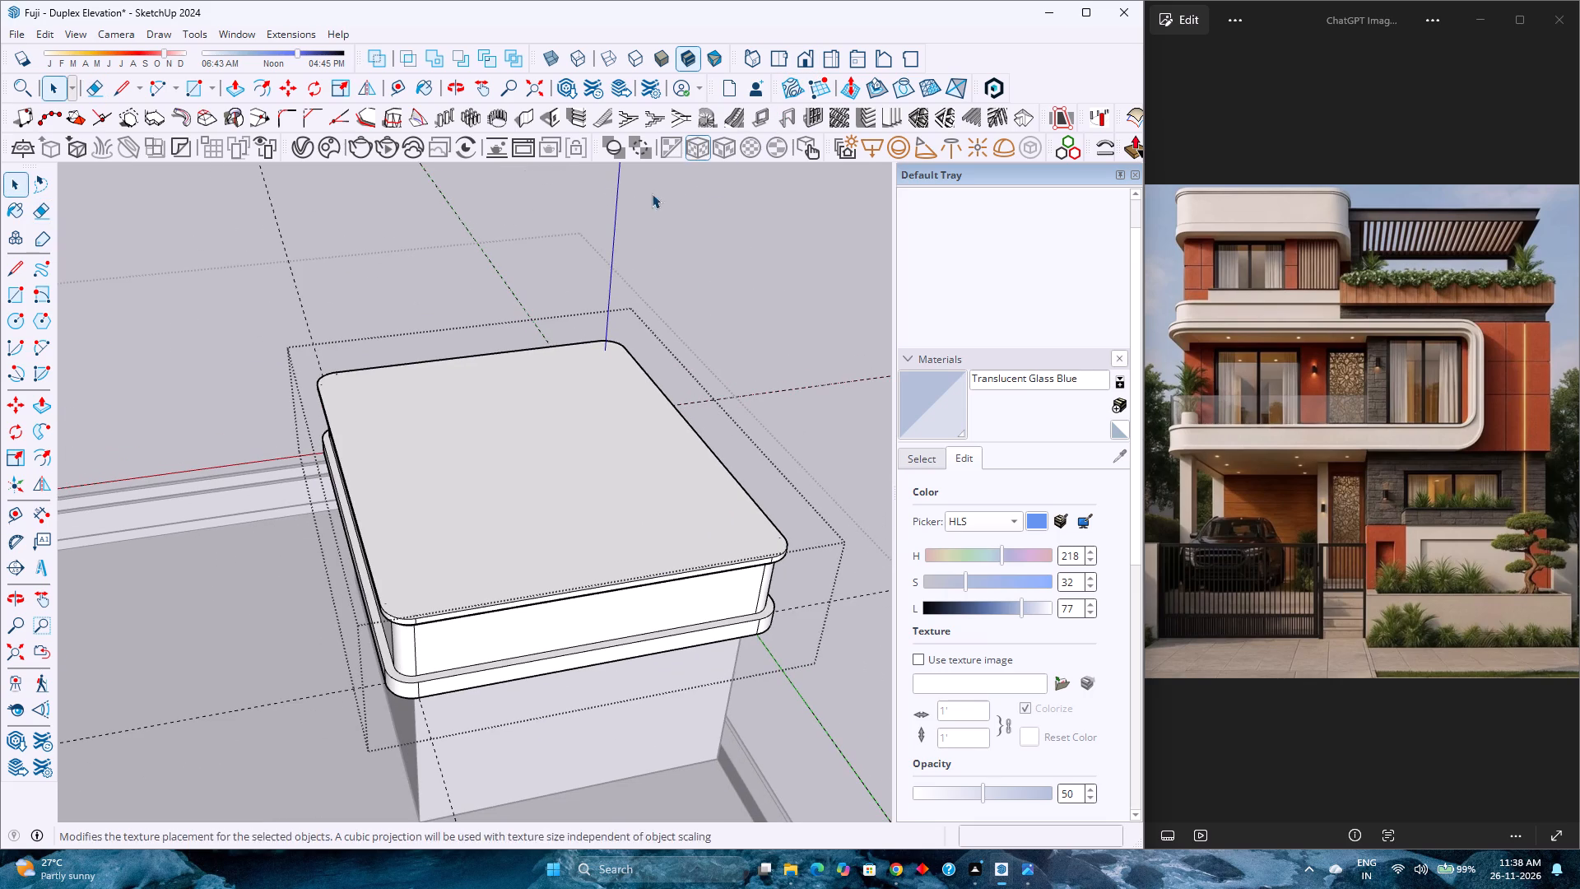
{"action": "scroll", "coordinate": [411, 441], "scroll_direction": "down", "scroll_amount": 3}
{"action": "middle_click_drag", "start_coordinate": [237, 496], "coordinate": [840, 495]}
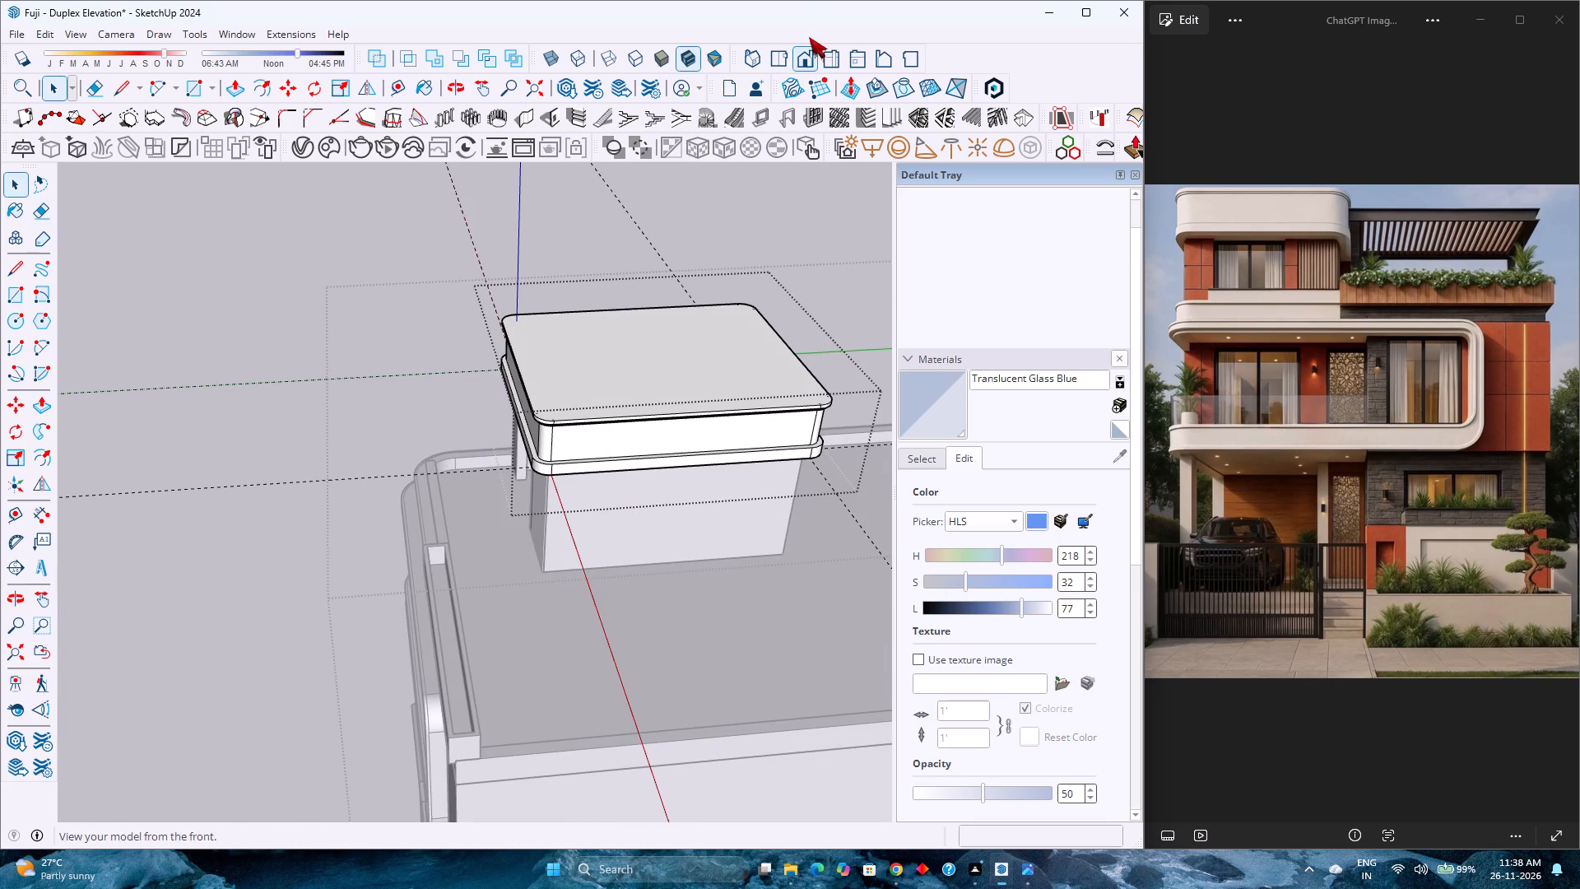
{"action": "left_click", "coordinate": [804, 56]}
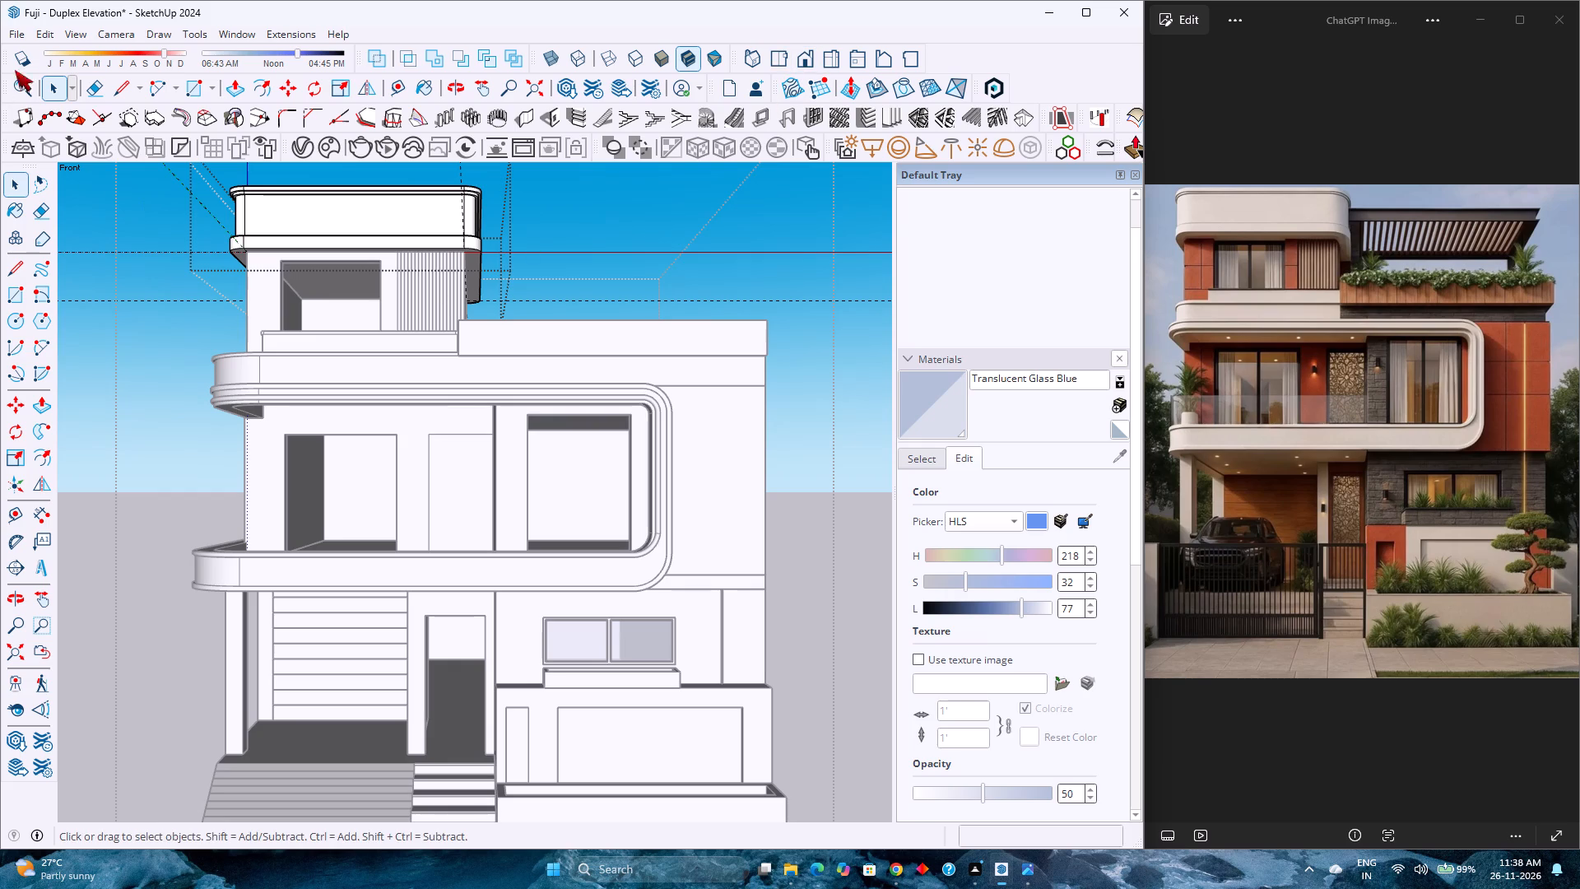
{"action": "left_click", "coordinate": [42, 39]}
{"action": "left_click", "coordinate": [107, 202]}
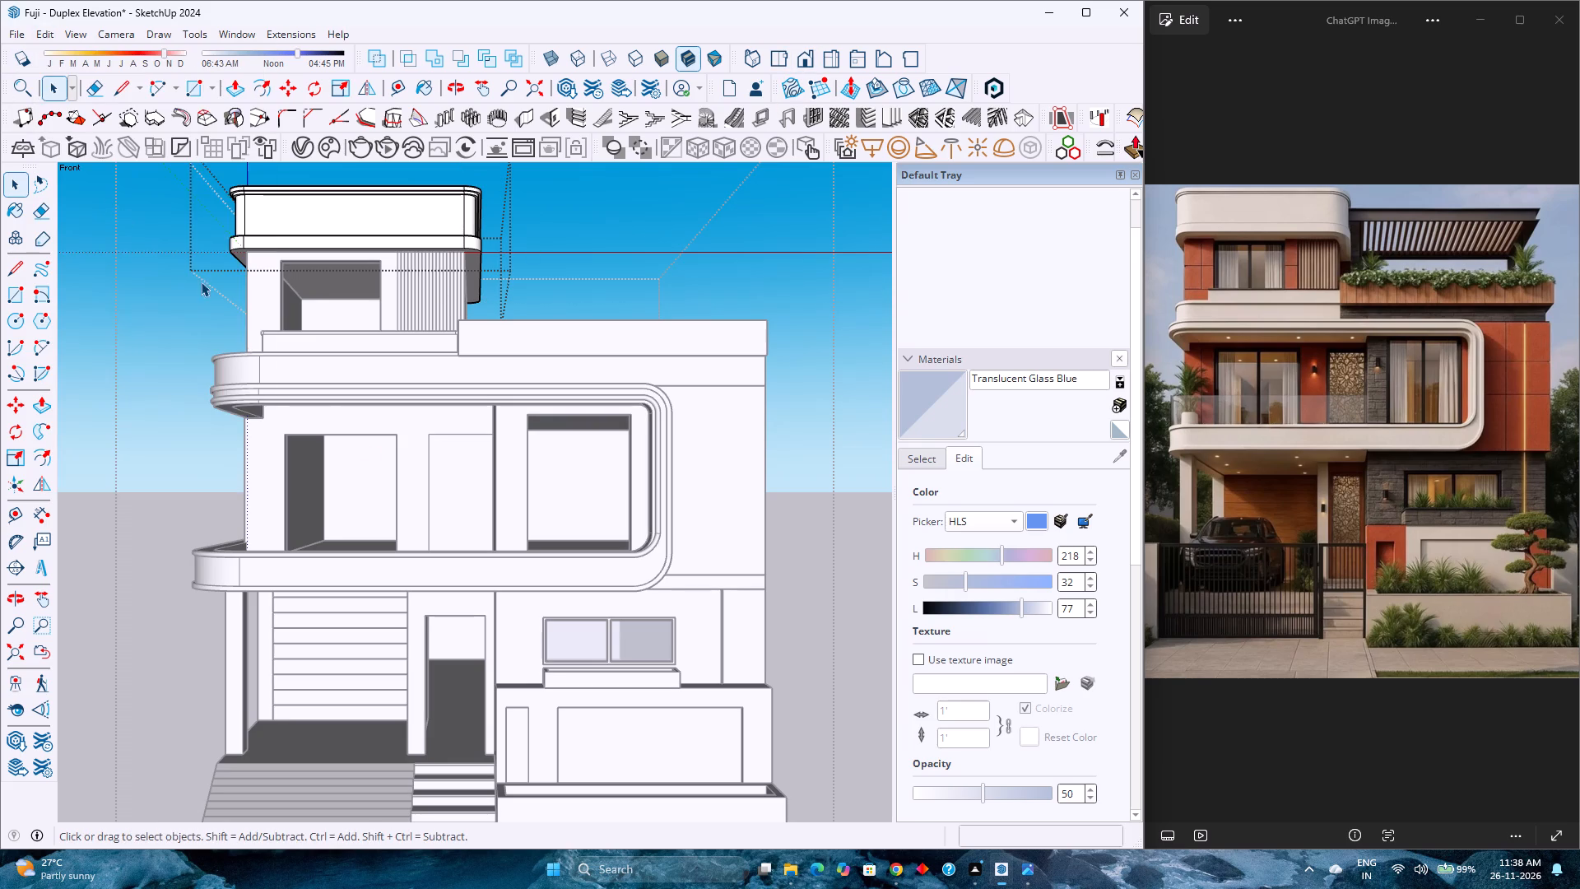
Leave the roof block's editing context and save the model.
{"action": "scroll", "coordinate": [384, 481], "scroll_direction": "down", "scroll_amount": 4}
{"action": "left_click", "coordinate": [689, 395]}
{"action": "scroll", "coordinate": [682, 395], "scroll_direction": "up", "scroll_amount": 2}
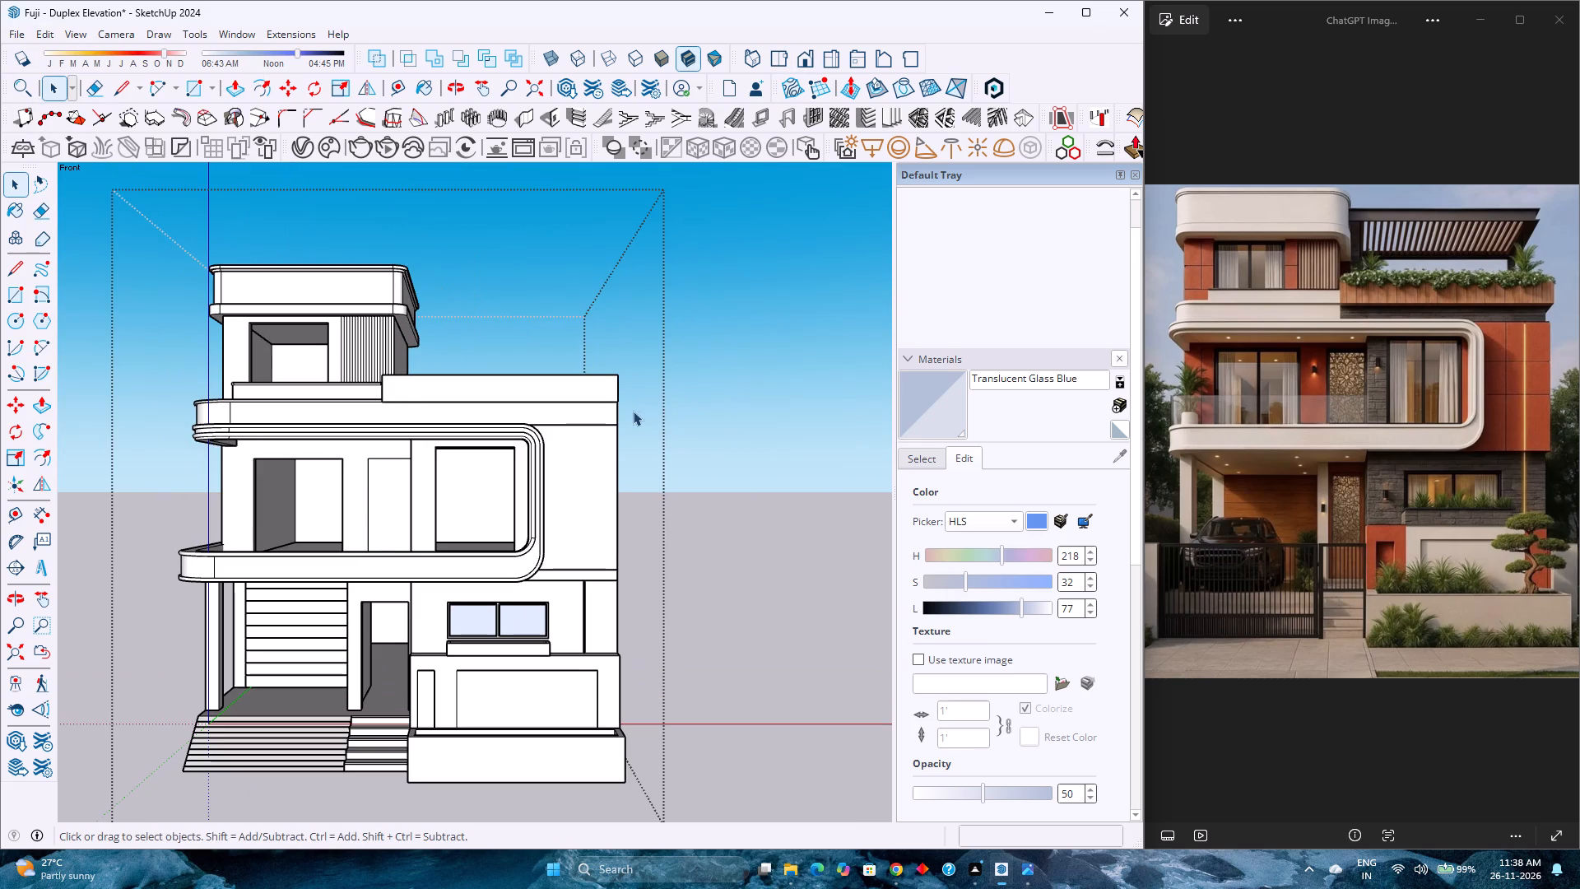
{"action": "key", "text": "ctrl+s"}
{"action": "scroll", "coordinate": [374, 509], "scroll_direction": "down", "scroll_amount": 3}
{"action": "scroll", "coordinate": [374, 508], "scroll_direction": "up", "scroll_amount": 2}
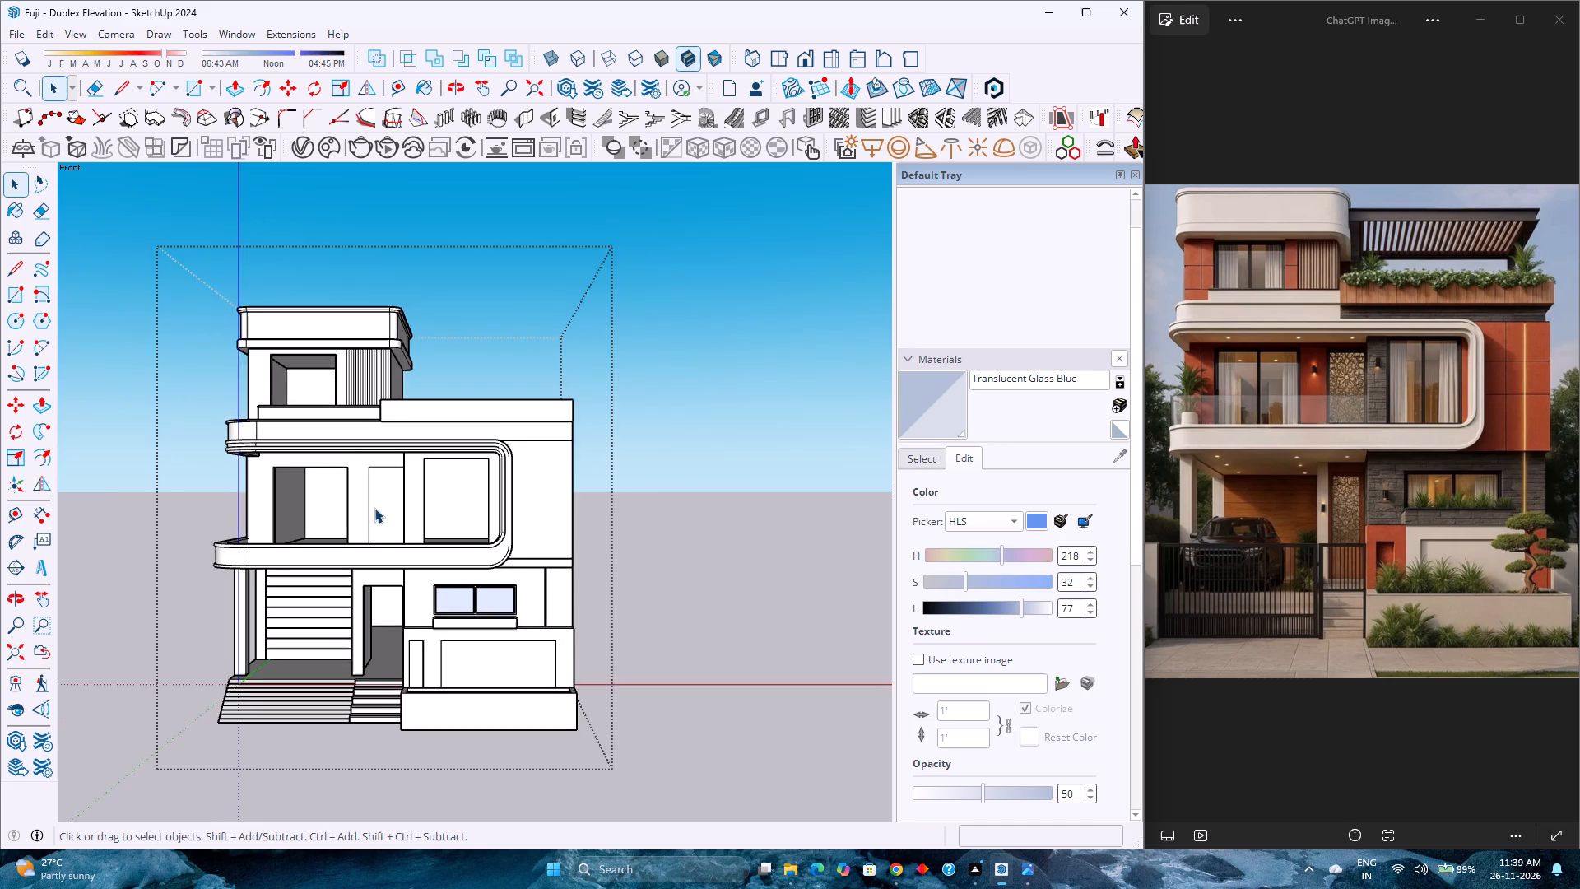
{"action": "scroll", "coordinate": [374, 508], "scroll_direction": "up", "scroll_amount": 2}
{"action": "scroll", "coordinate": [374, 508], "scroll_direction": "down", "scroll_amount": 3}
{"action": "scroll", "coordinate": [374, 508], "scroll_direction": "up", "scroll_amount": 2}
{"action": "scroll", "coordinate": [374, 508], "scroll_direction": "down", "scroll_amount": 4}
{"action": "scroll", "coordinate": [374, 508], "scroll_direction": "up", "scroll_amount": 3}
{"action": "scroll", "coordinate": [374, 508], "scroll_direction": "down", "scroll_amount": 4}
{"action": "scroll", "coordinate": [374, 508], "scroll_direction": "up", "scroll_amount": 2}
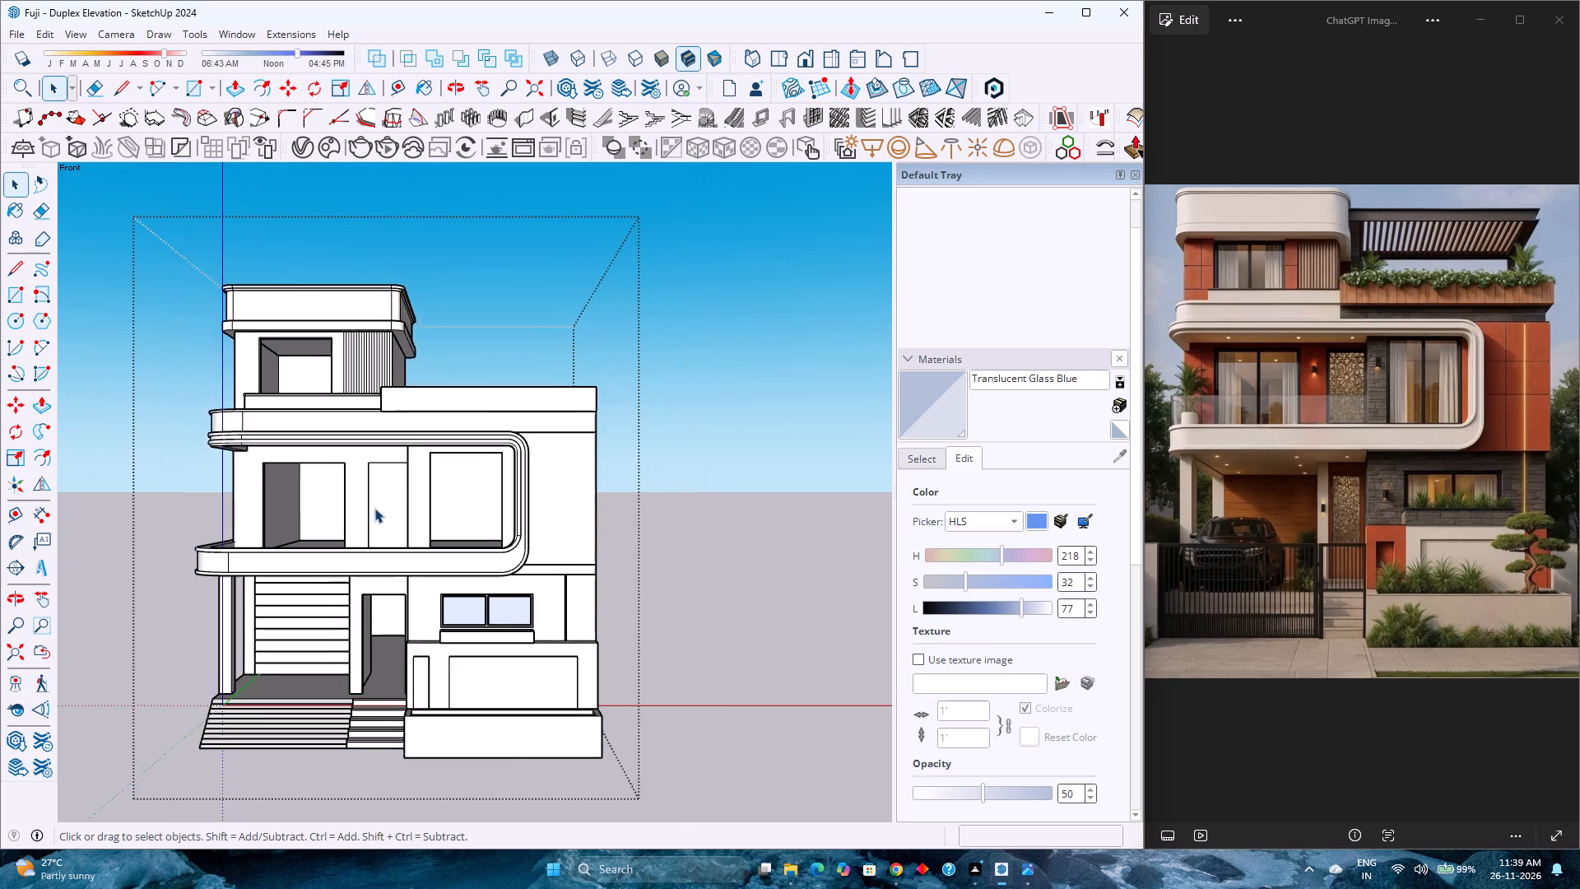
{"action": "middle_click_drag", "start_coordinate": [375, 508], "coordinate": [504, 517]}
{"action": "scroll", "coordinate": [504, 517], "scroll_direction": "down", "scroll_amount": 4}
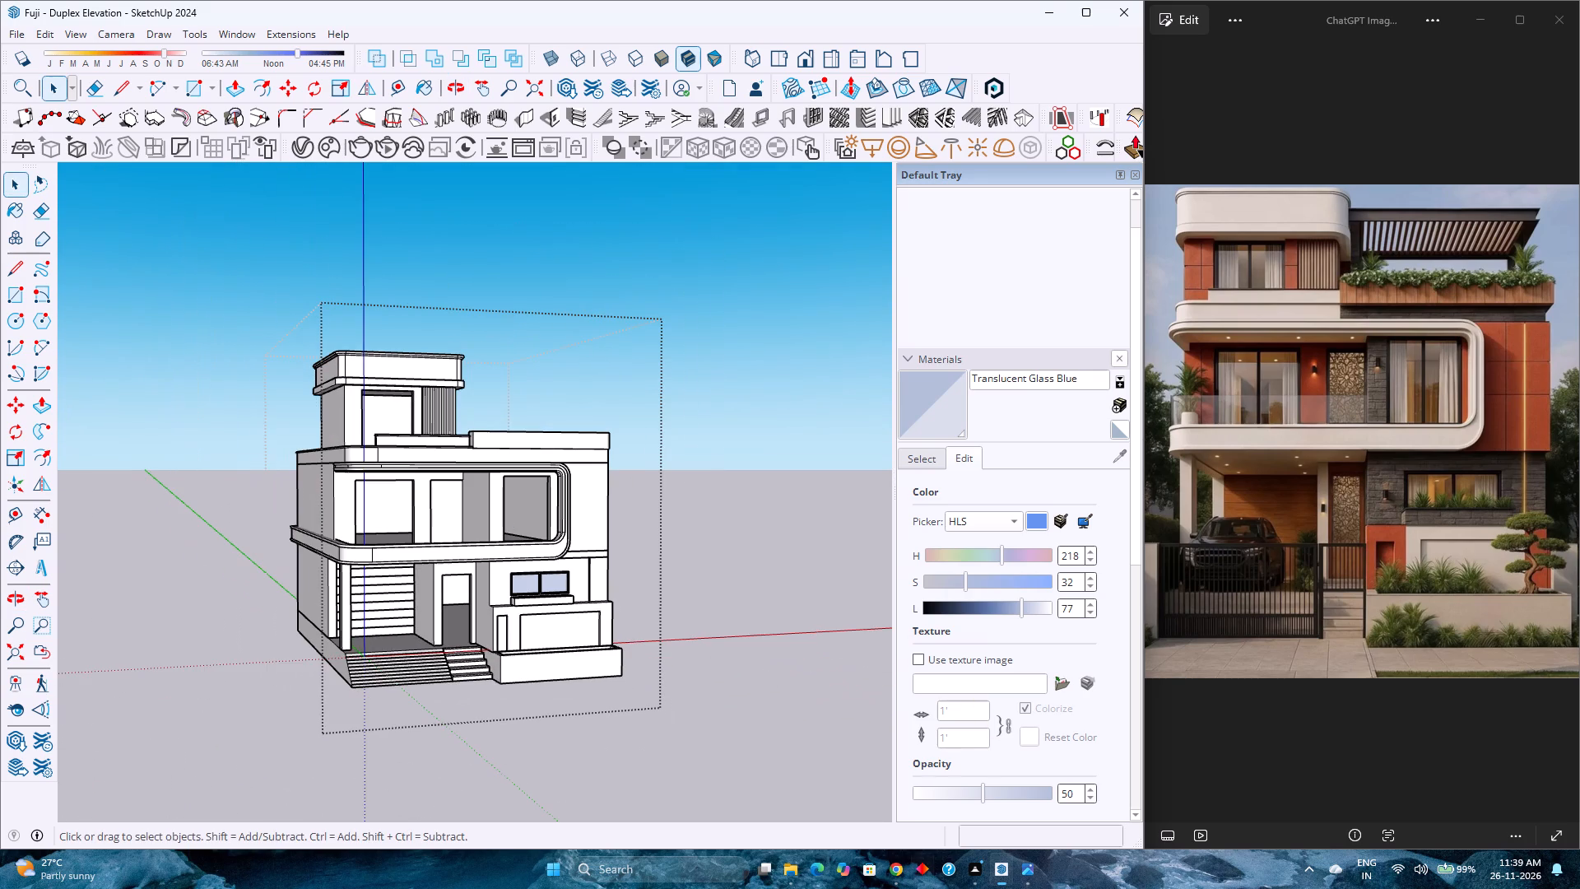
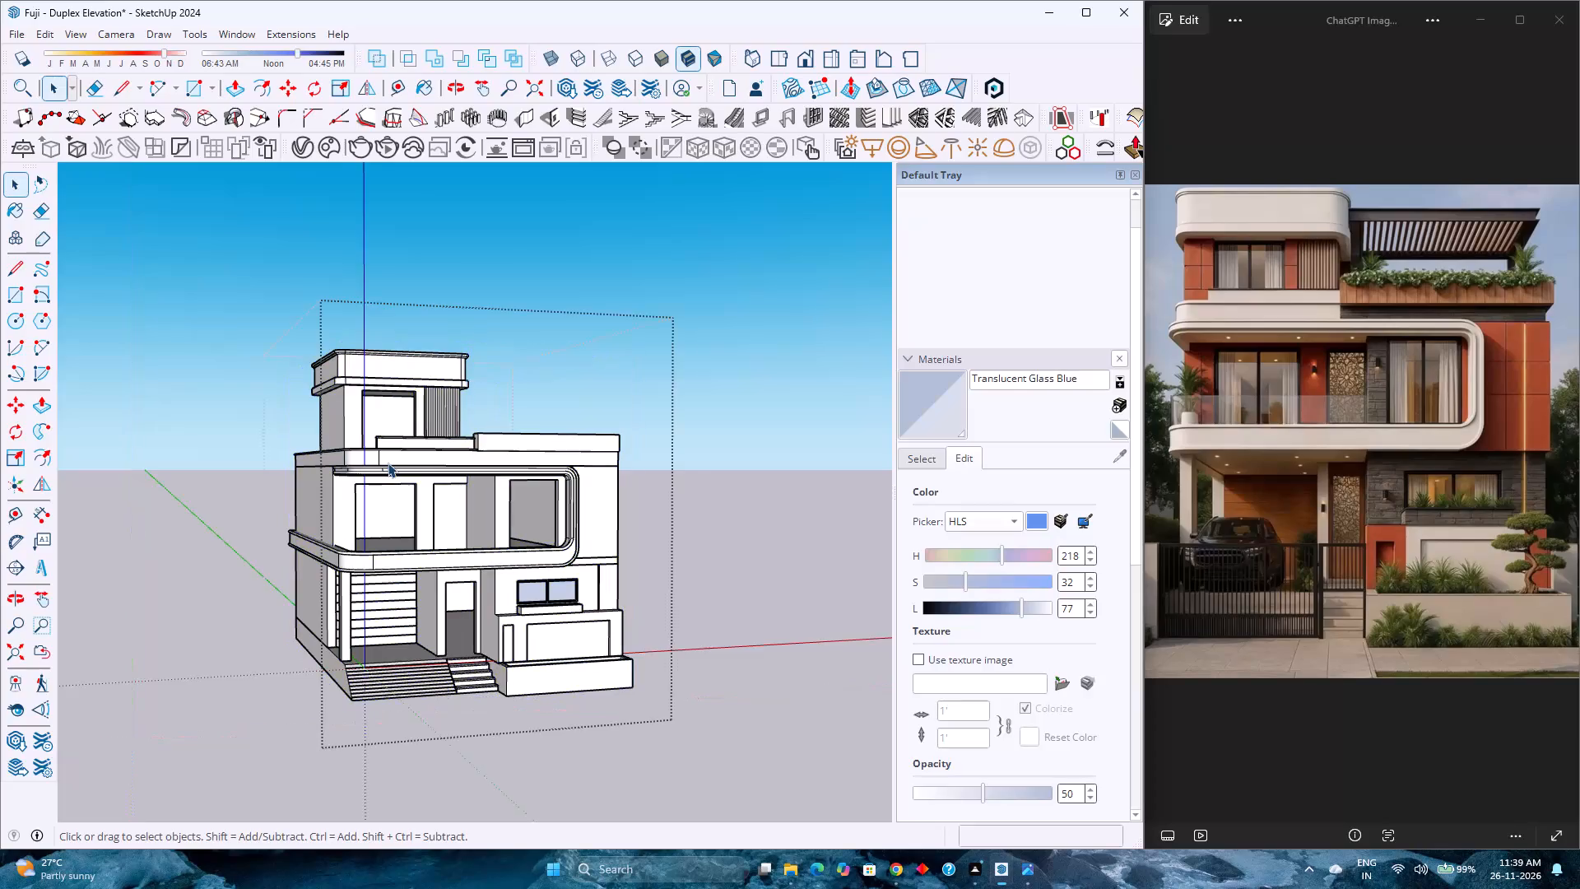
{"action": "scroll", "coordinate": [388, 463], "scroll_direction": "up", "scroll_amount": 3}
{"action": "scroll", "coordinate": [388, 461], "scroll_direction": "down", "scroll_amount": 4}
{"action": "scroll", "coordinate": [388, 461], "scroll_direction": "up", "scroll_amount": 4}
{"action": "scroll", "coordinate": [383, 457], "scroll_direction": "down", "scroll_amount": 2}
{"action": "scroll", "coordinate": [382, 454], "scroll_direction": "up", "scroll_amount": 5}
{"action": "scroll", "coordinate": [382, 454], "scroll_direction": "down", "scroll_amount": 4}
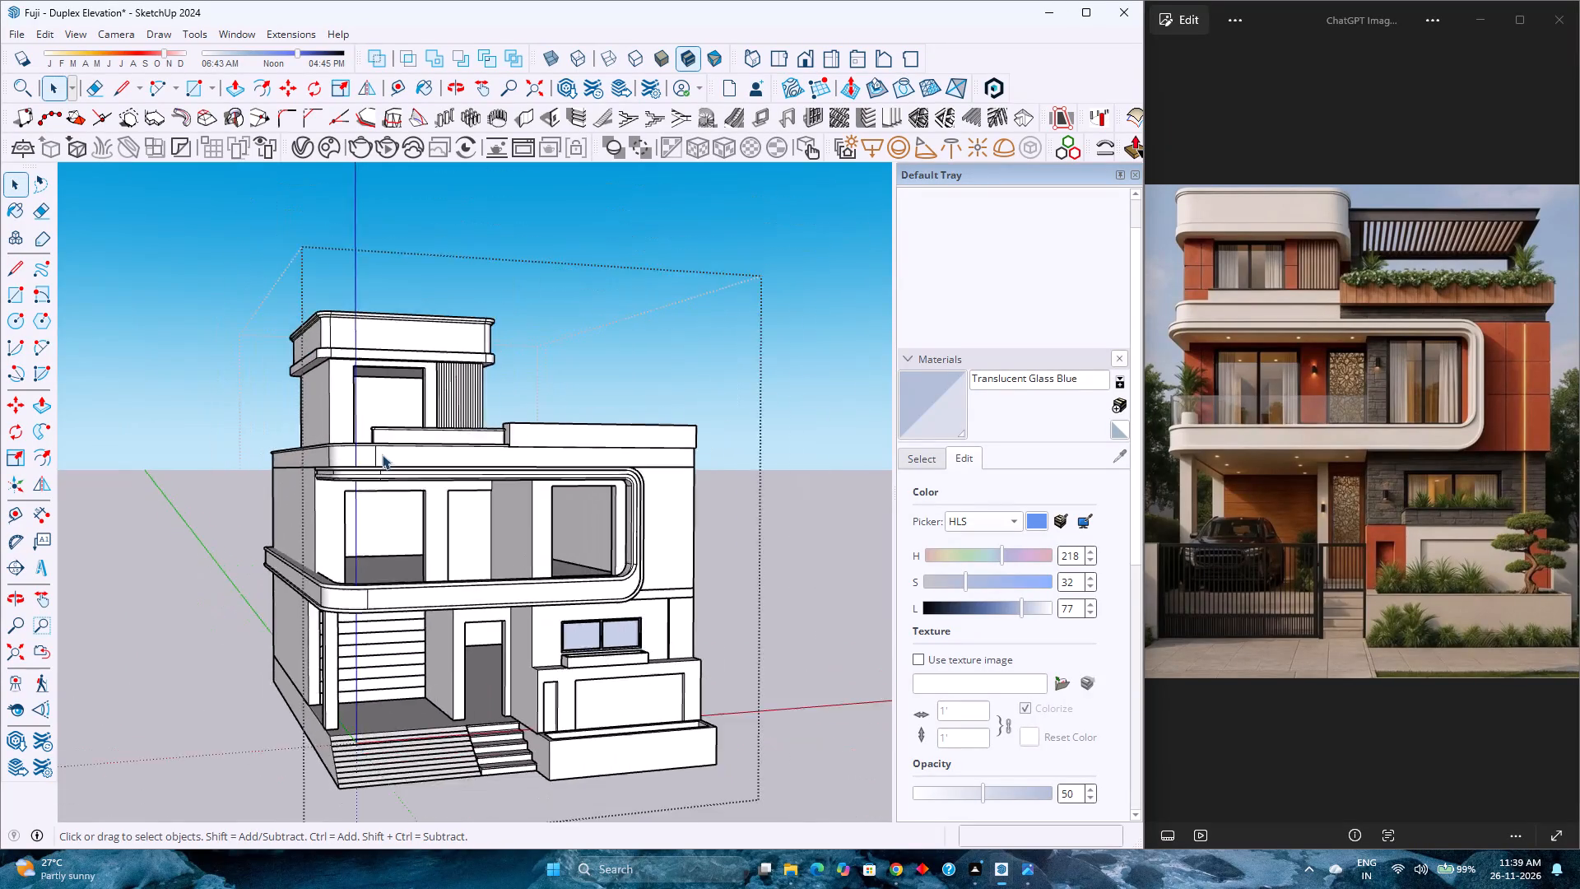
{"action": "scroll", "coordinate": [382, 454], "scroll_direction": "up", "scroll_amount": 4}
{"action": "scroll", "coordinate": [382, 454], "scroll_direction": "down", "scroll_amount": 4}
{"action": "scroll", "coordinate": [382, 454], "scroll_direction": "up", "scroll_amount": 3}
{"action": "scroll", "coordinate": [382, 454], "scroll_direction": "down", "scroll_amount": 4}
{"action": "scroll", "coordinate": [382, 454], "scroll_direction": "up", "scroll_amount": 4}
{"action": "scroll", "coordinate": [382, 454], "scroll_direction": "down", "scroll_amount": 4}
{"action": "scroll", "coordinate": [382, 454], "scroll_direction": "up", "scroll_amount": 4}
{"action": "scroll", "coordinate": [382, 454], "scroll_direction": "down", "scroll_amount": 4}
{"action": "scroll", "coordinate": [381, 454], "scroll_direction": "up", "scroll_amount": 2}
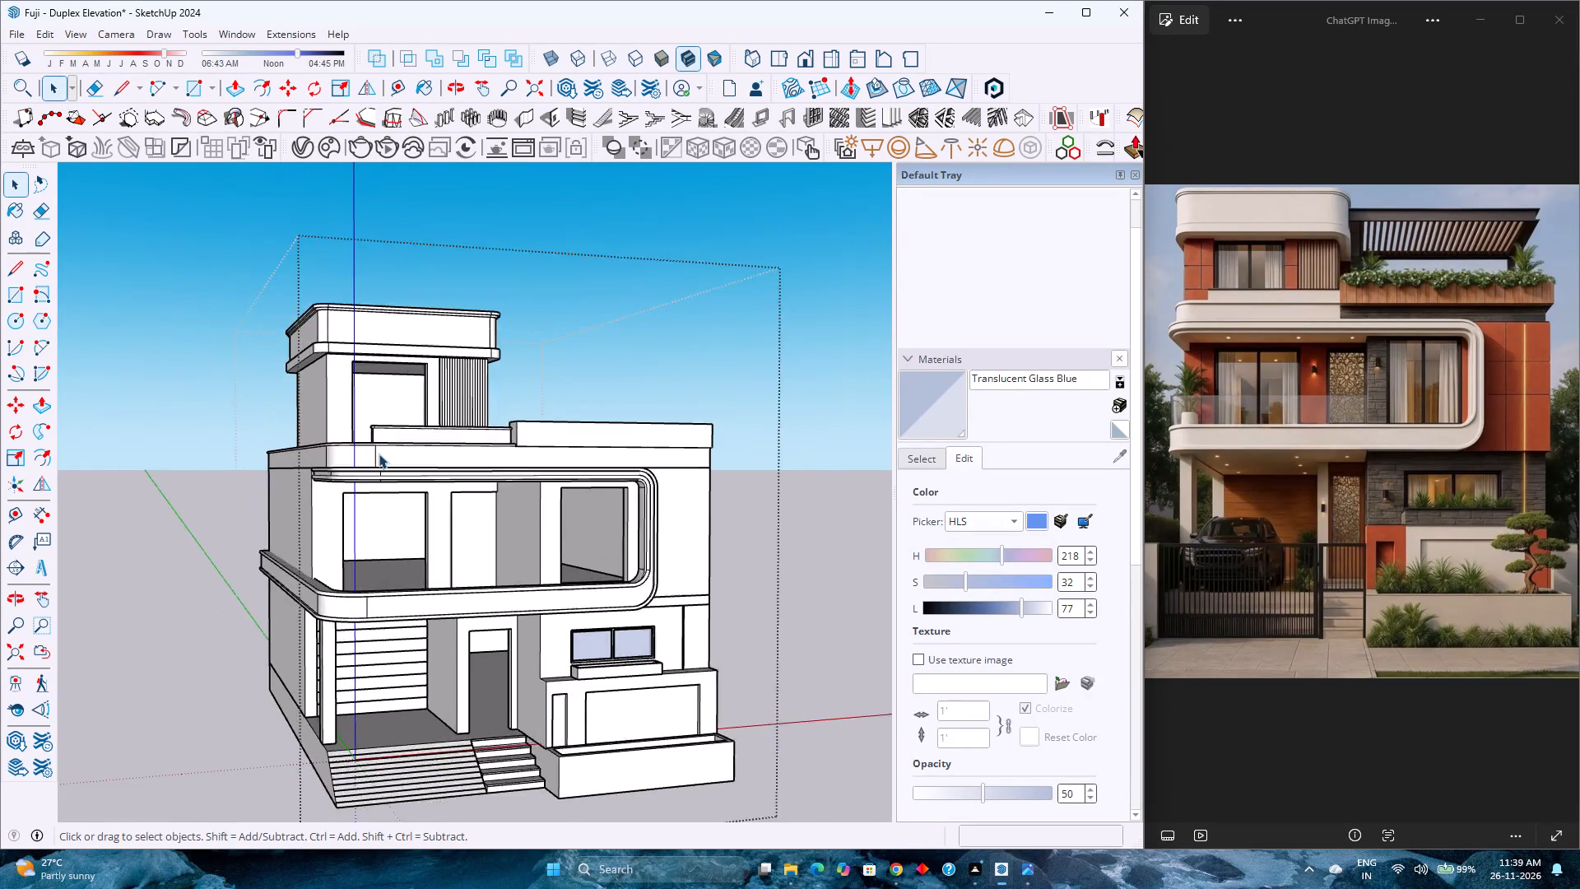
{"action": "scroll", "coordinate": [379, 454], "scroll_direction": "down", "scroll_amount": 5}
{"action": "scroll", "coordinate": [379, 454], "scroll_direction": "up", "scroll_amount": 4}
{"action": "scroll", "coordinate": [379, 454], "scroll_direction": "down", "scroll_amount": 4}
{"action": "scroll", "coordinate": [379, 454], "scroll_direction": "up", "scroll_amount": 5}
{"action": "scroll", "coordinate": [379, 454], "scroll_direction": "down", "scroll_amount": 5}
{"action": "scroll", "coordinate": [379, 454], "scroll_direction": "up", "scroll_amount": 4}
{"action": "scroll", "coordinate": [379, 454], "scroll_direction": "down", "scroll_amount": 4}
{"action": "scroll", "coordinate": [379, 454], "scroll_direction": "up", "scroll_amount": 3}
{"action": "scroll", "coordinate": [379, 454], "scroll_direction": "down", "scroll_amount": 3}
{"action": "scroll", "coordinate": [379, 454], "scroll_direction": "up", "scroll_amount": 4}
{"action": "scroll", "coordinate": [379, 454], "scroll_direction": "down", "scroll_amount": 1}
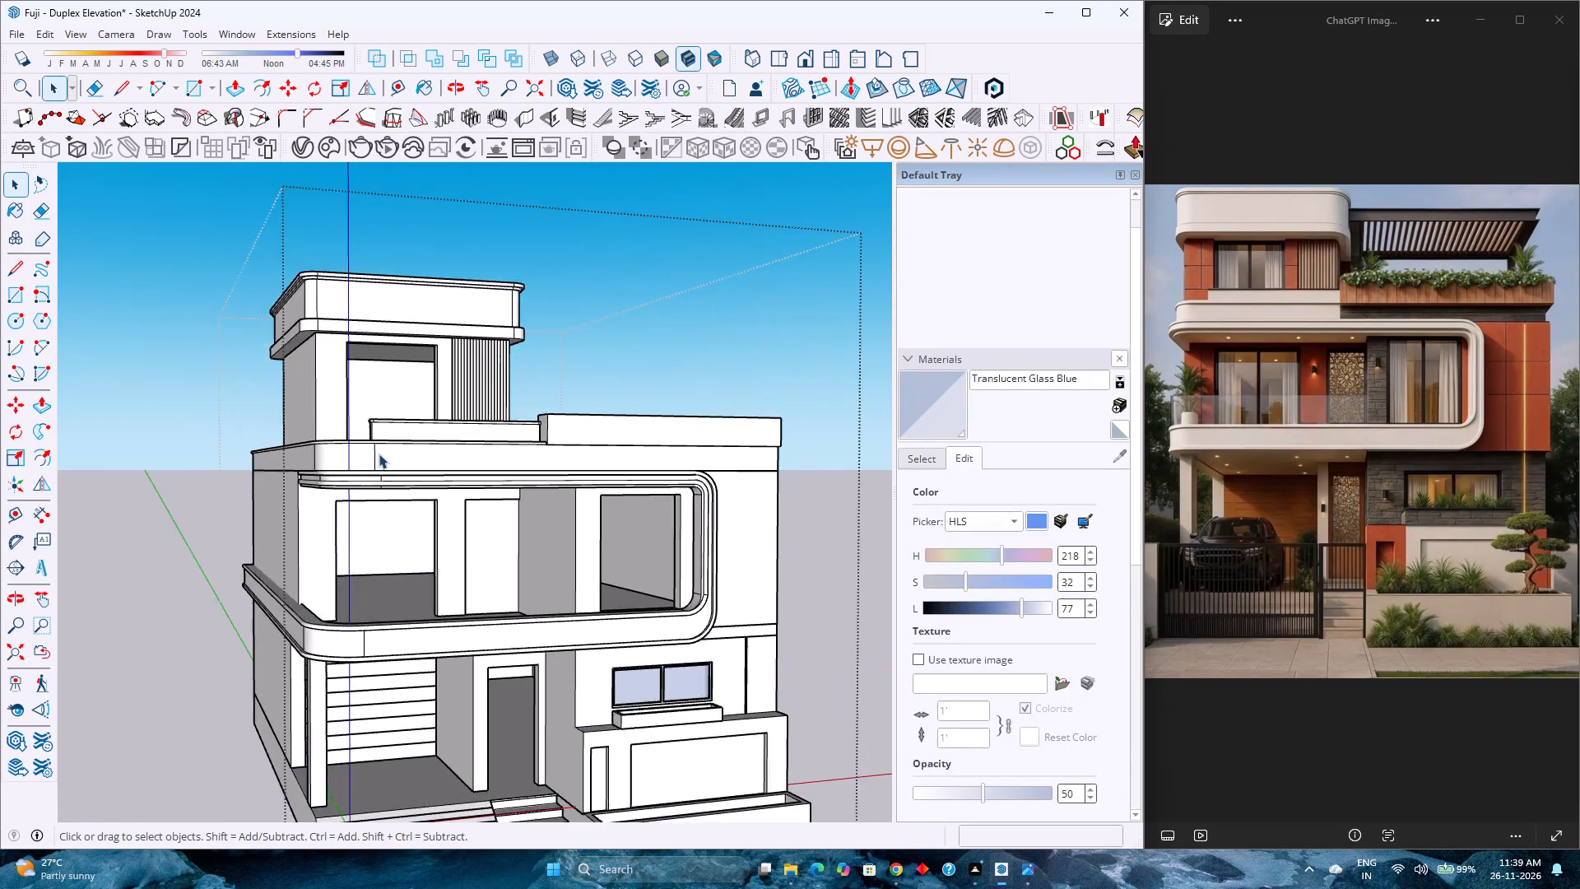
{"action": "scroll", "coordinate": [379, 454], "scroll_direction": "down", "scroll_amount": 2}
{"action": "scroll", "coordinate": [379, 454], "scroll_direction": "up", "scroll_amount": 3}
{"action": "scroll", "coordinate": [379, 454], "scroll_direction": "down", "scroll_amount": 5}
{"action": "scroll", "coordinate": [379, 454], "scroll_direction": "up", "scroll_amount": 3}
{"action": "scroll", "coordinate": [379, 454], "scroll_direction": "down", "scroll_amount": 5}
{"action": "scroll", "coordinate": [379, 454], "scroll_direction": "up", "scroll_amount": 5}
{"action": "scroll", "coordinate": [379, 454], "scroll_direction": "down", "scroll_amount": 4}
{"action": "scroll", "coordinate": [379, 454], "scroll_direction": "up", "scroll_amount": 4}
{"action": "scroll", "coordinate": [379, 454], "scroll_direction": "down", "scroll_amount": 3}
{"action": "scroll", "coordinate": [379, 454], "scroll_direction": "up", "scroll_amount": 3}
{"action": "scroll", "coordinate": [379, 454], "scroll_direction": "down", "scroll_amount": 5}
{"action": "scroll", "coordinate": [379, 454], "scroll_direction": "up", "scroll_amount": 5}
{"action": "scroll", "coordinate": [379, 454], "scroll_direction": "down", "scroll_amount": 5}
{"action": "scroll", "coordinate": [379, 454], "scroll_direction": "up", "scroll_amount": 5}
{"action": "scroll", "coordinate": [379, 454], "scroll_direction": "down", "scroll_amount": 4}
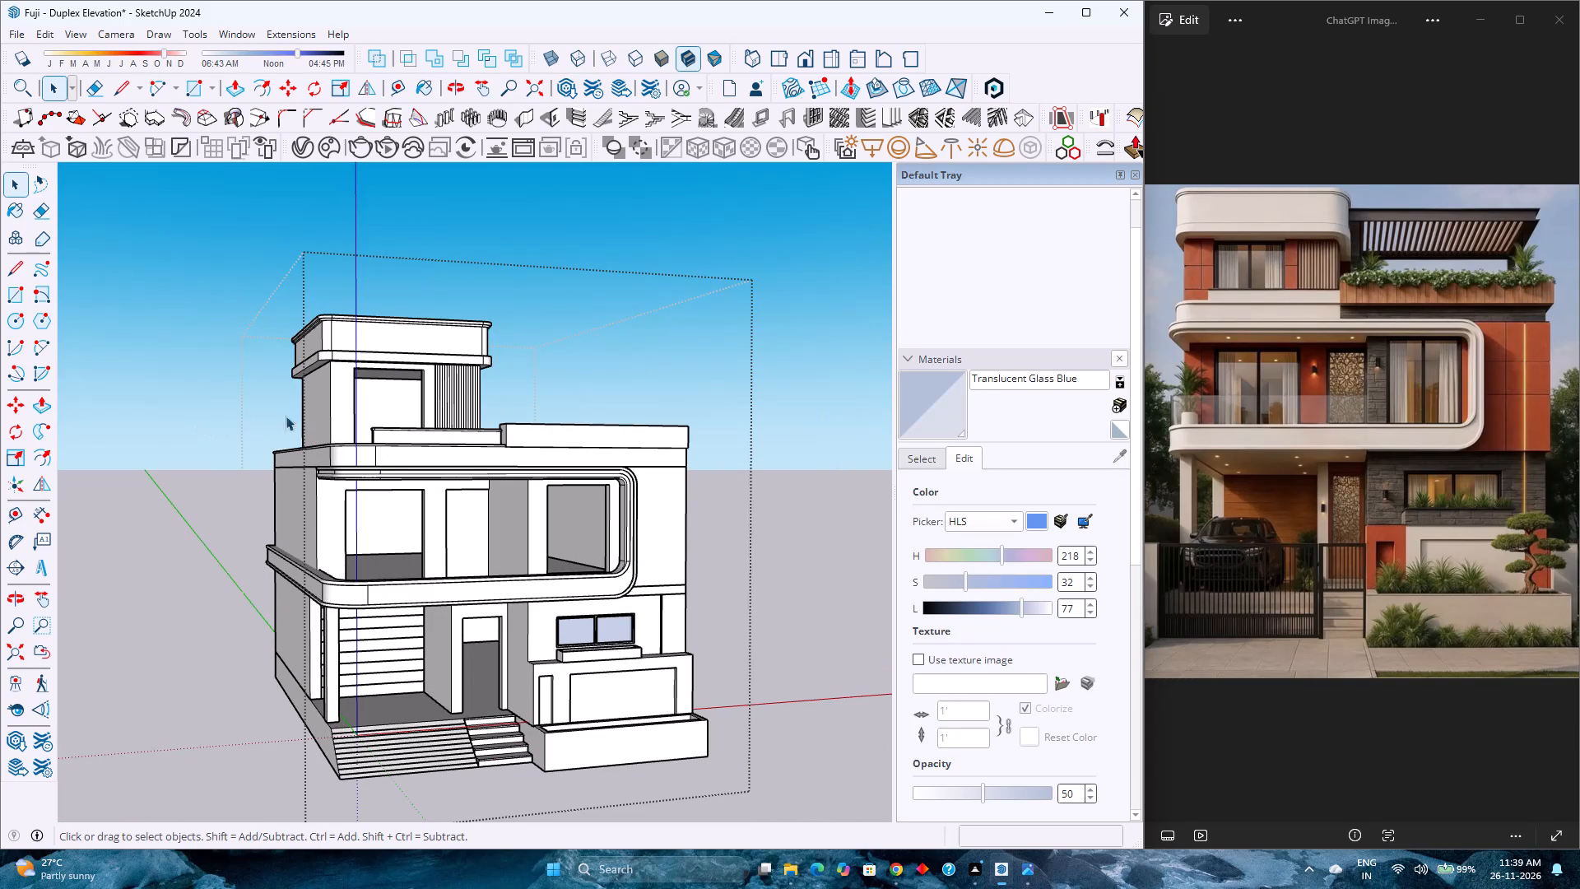
Examine the top-floor room's front wall, opening and ribbed panel from the front and from above.
{"action": "scroll", "coordinate": [323, 406], "scroll_direction": "up", "scroll_amount": 9}
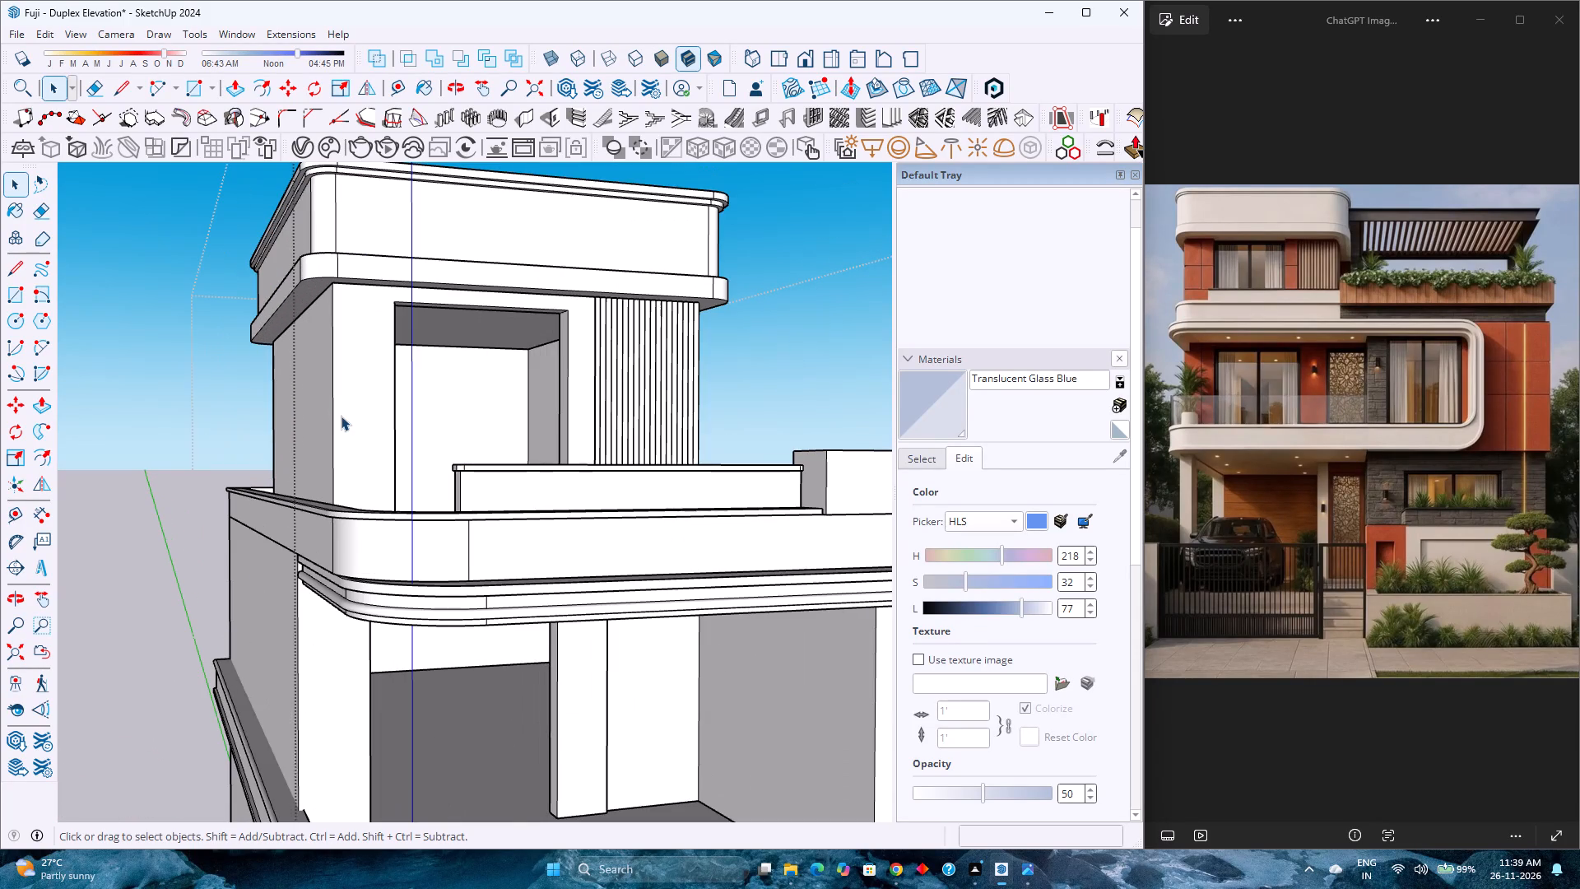
{"action": "scroll", "coordinate": [314, 390], "scroll_direction": "up", "scroll_amount": 5}
{"action": "scroll", "coordinate": [379, 398], "scroll_direction": "up", "scroll_amount": 3}
{"action": "scroll", "coordinate": [379, 398], "scroll_direction": "down", "scroll_amount": 7}
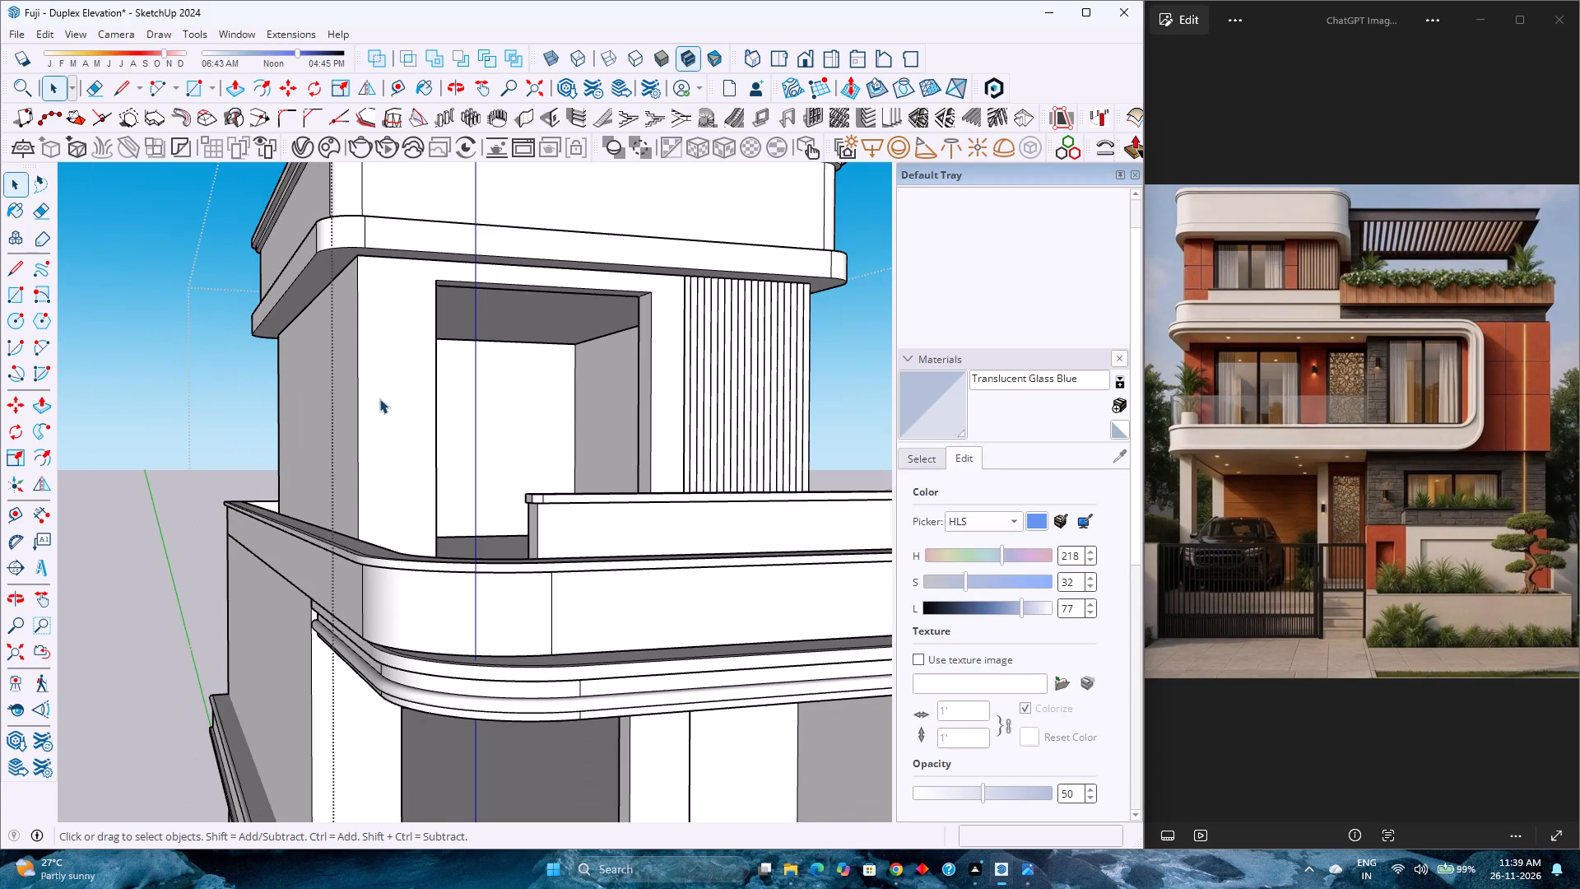
{"action": "scroll", "coordinate": [379, 398], "scroll_direction": "down", "scroll_amount": 1}
{"action": "scroll", "coordinate": [379, 398], "scroll_direction": "up", "scroll_amount": 4}
{"action": "scroll", "coordinate": [379, 398], "scroll_direction": "down", "scroll_amount": 4}
{"action": "scroll", "coordinate": [379, 398], "scroll_direction": "up", "scroll_amount": 3}
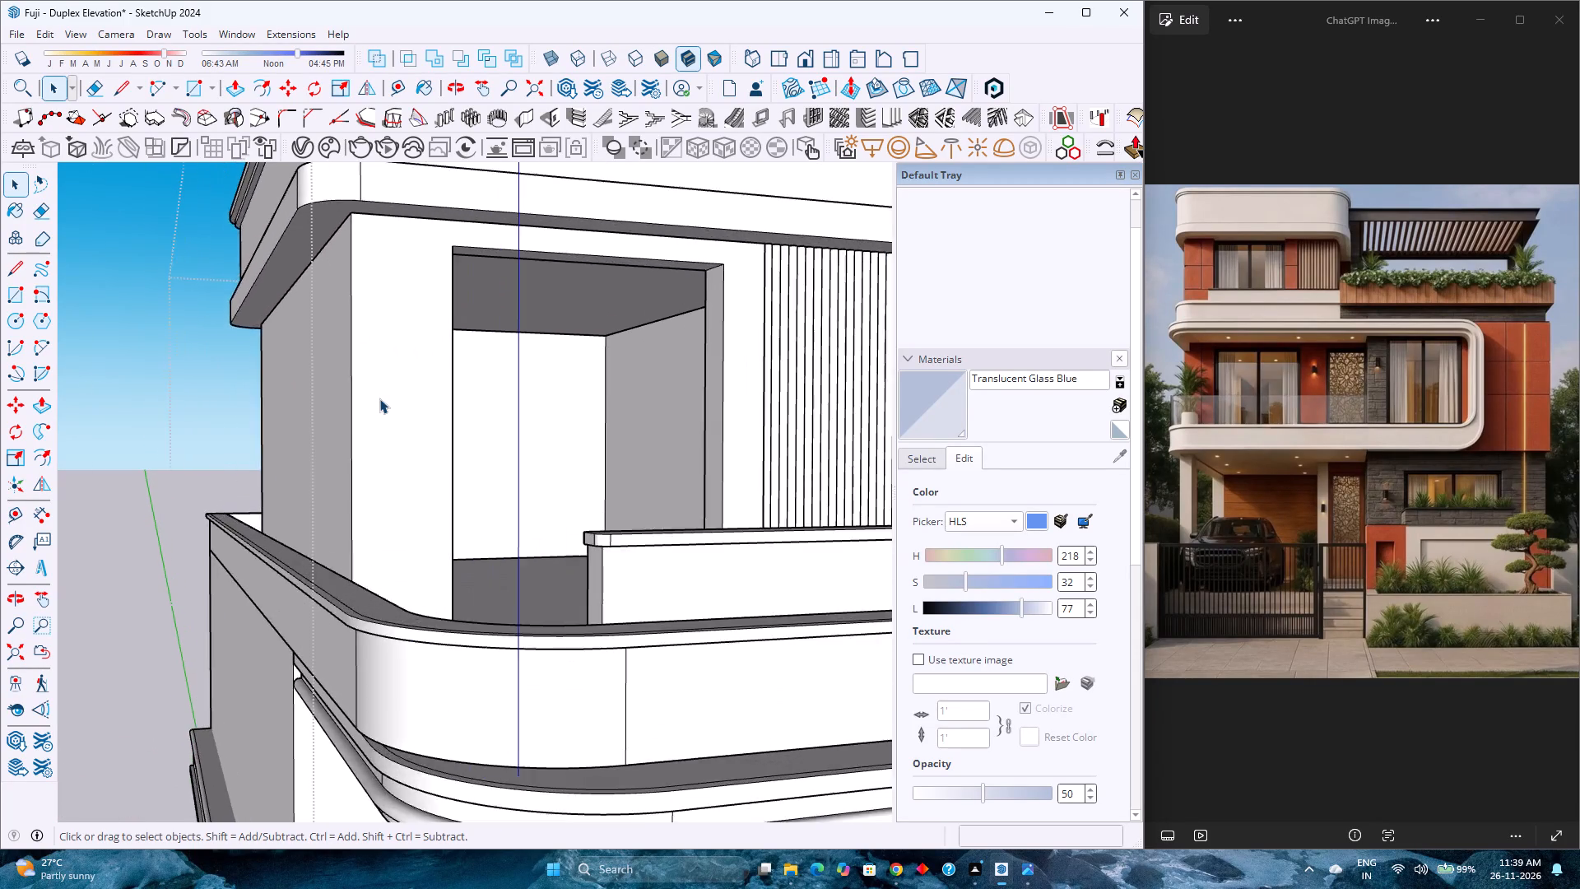
{"action": "scroll", "coordinate": [379, 398], "scroll_direction": "down", "scroll_amount": 2}
{"action": "scroll", "coordinate": [379, 398], "scroll_direction": "up", "scroll_amount": 3}
{"action": "scroll", "coordinate": [379, 398], "scroll_direction": "down", "scroll_amount": 4}
{"action": "scroll", "coordinate": [379, 398], "scroll_direction": "up", "scroll_amount": 3}
{"action": "scroll", "coordinate": [379, 398], "scroll_direction": "down", "scroll_amount": 4}
{"action": "scroll", "coordinate": [379, 398], "scroll_direction": "up", "scroll_amount": 4}
{"action": "scroll", "coordinate": [379, 398], "scroll_direction": "down", "scroll_amount": 3}
{"action": "scroll", "coordinate": [379, 398], "scroll_direction": "up", "scroll_amount": 1}
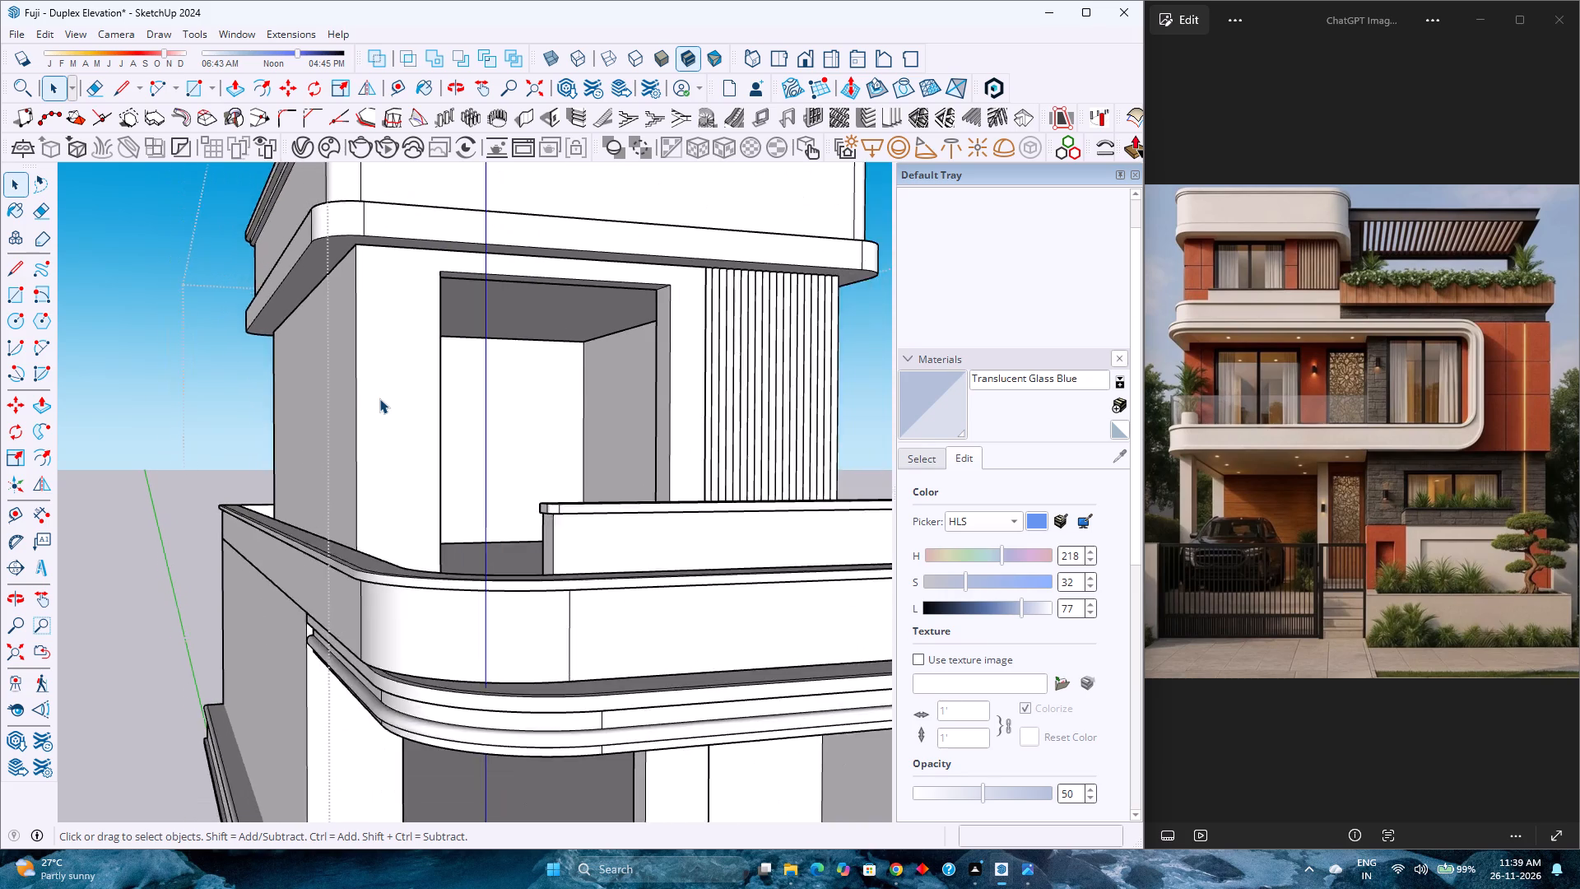
{"action": "scroll", "coordinate": [379, 398], "scroll_direction": "up", "scroll_amount": 1}
{"action": "scroll", "coordinate": [379, 398], "scroll_direction": "down", "scroll_amount": 3}
{"action": "scroll", "coordinate": [379, 398], "scroll_direction": "up", "scroll_amount": 3}
{"action": "scroll", "coordinate": [379, 398], "scroll_direction": "down", "scroll_amount": 4}
{"action": "scroll", "coordinate": [379, 398], "scroll_direction": "up", "scroll_amount": 3}
{"action": "scroll", "coordinate": [379, 398], "scroll_direction": "down", "scroll_amount": 9}
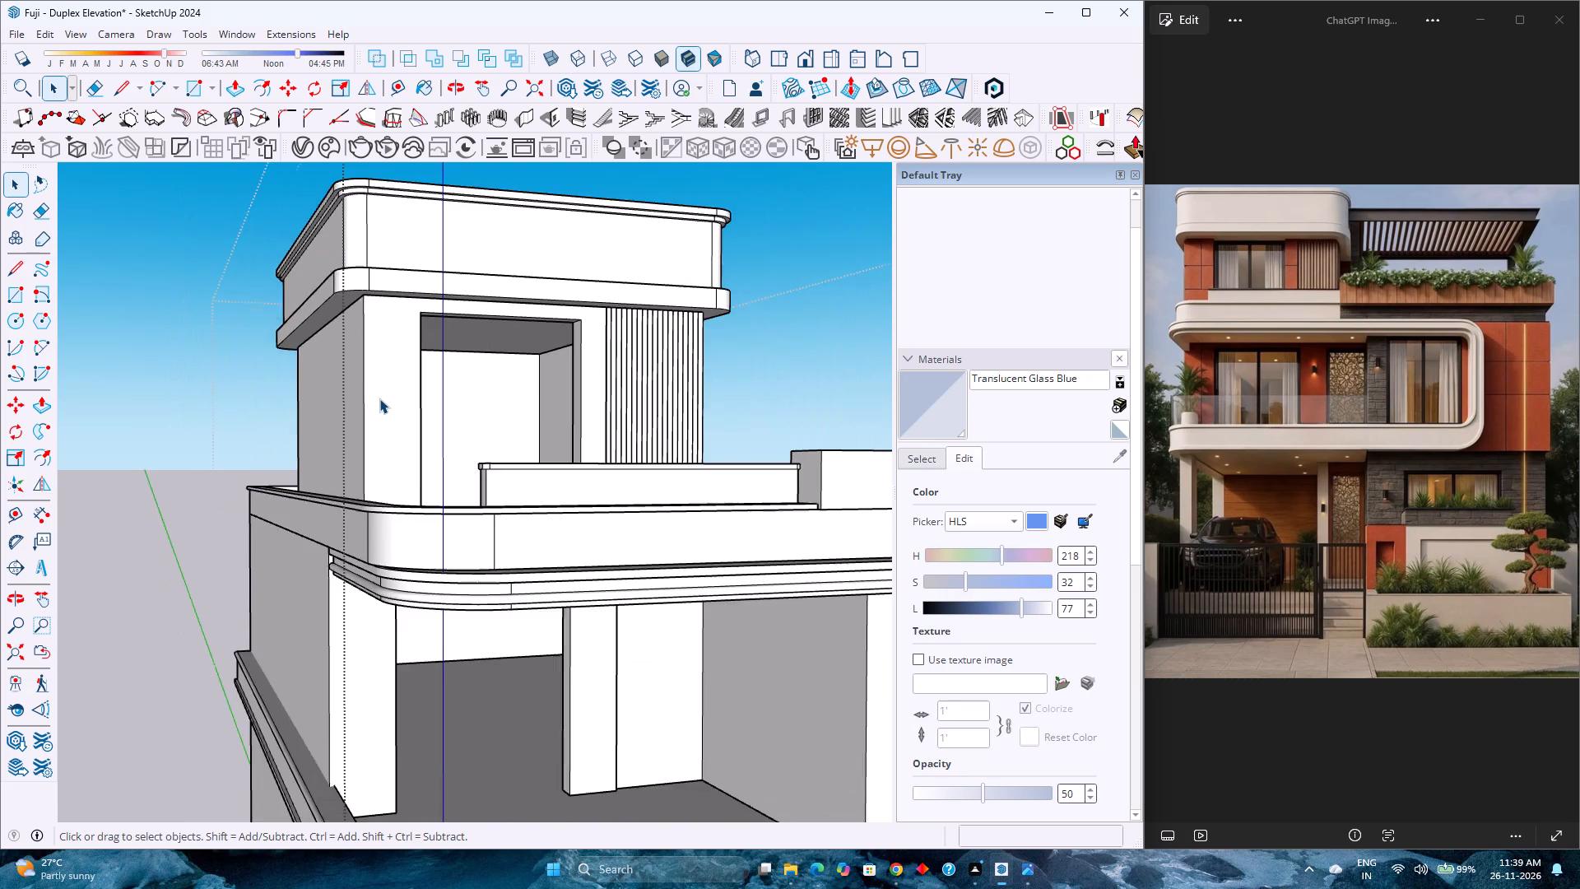
{"action": "scroll", "coordinate": [379, 398], "scroll_direction": "down", "scroll_amount": 5}
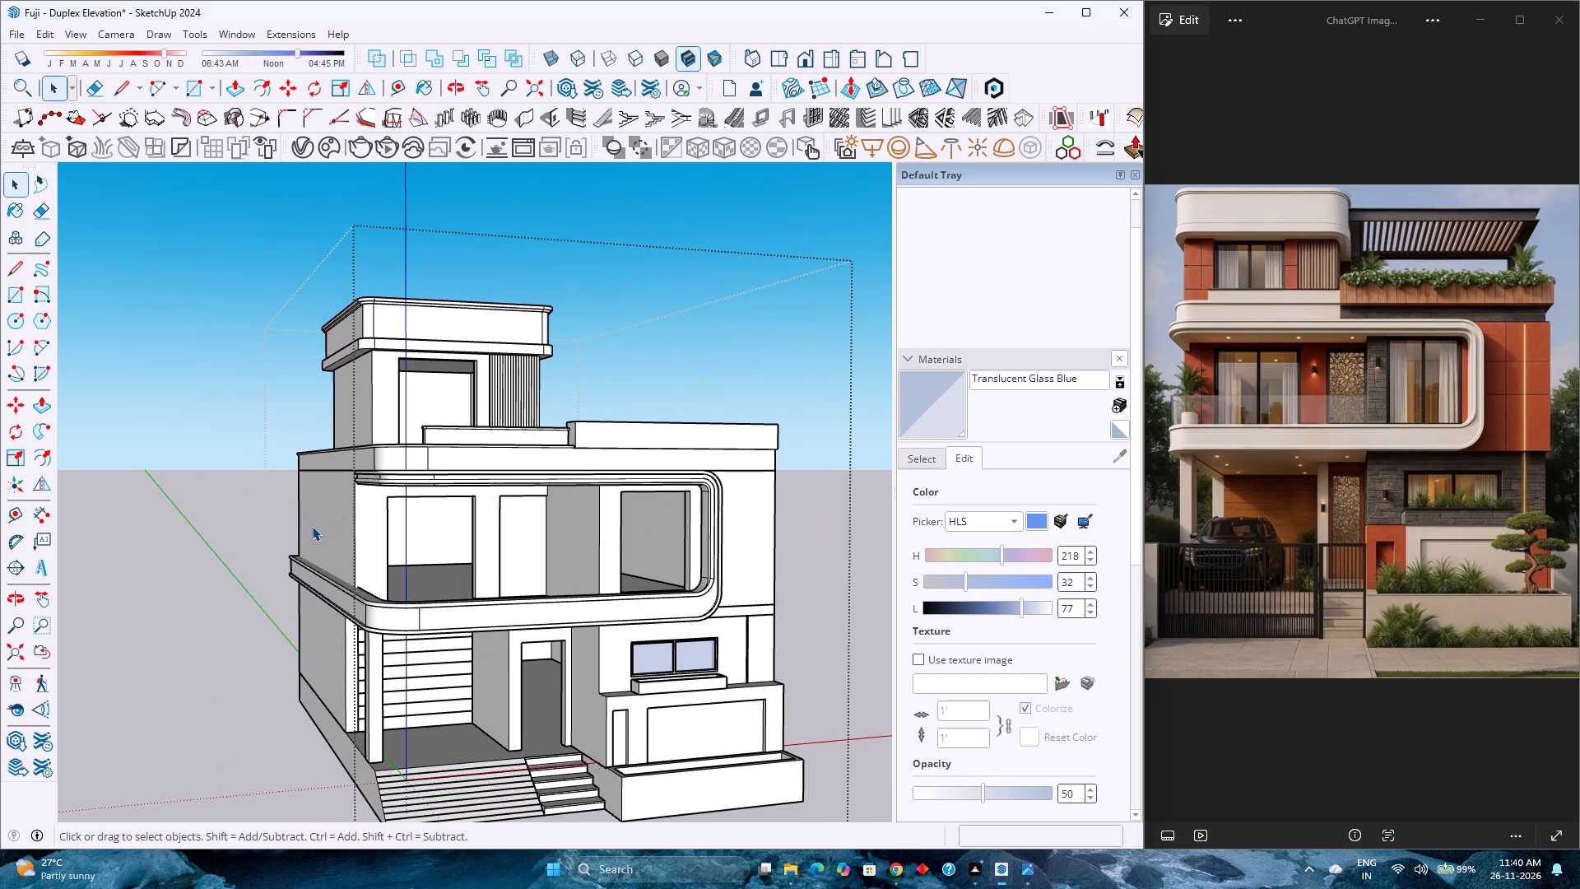
{"action": "scroll", "coordinate": [312, 526], "scroll_direction": "up", "scroll_amount": 3}
{"action": "scroll", "coordinate": [312, 526], "scroll_direction": "down", "scroll_amount": 2}
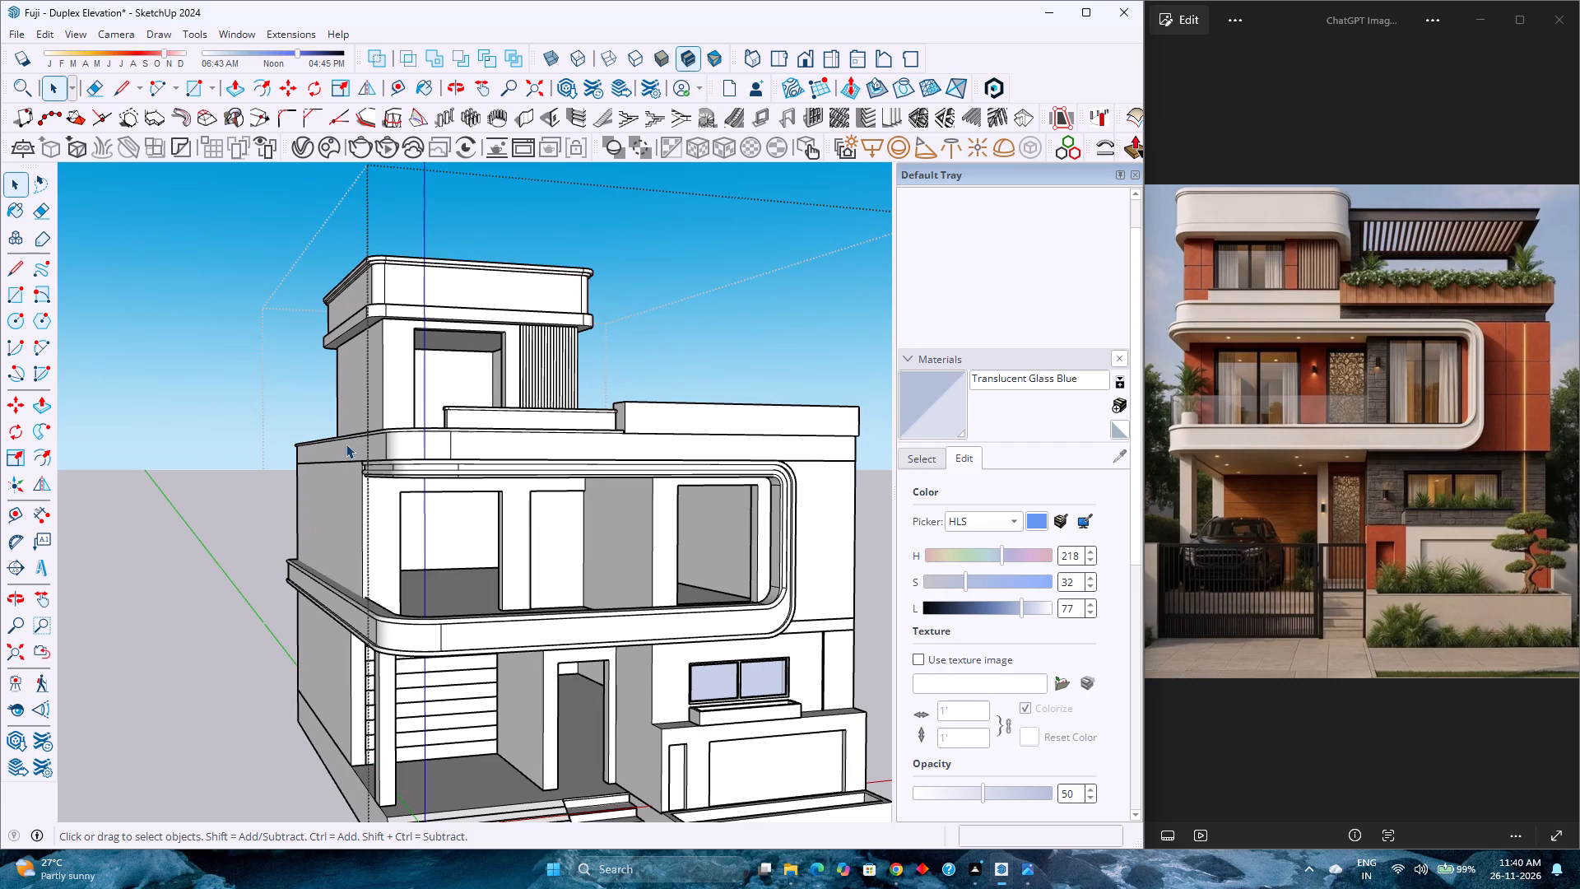
{"action": "scroll", "coordinate": [375, 433], "scroll_direction": "down", "scroll_amount": 3}
{"action": "middle_click_drag", "start_coordinate": [426, 430], "coordinate": [235, 443]}
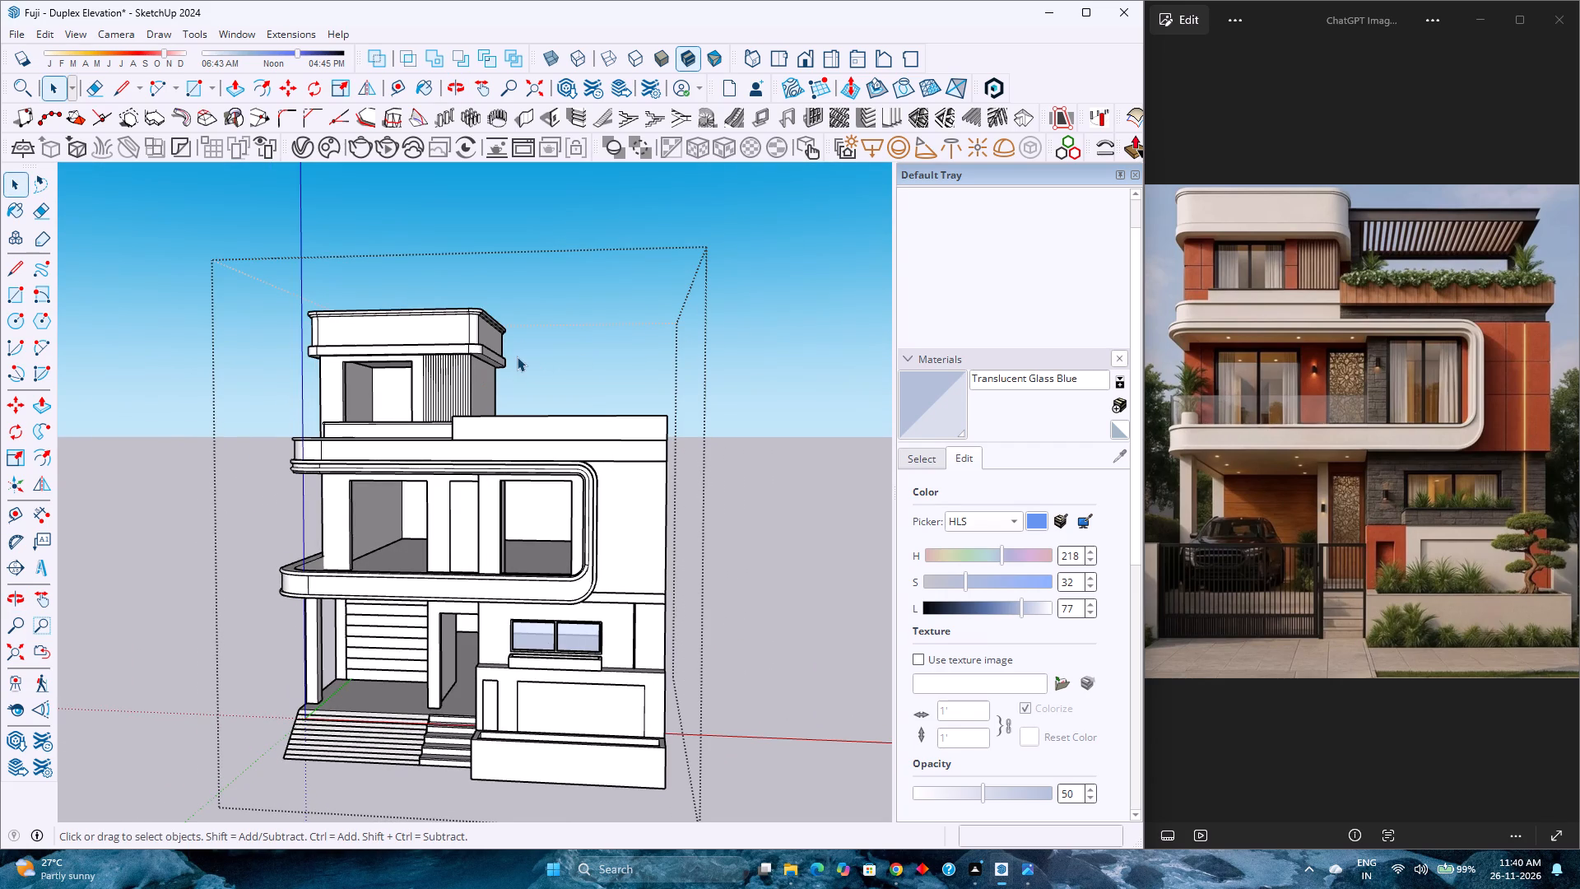
{"action": "scroll", "coordinate": [517, 356], "scroll_direction": "up", "scroll_amount": 4}
{"action": "scroll", "coordinate": [517, 359], "scroll_direction": "down", "scroll_amount": 3}
{"action": "middle_click_drag", "start_coordinate": [598, 356], "coordinate": [580, 398]}
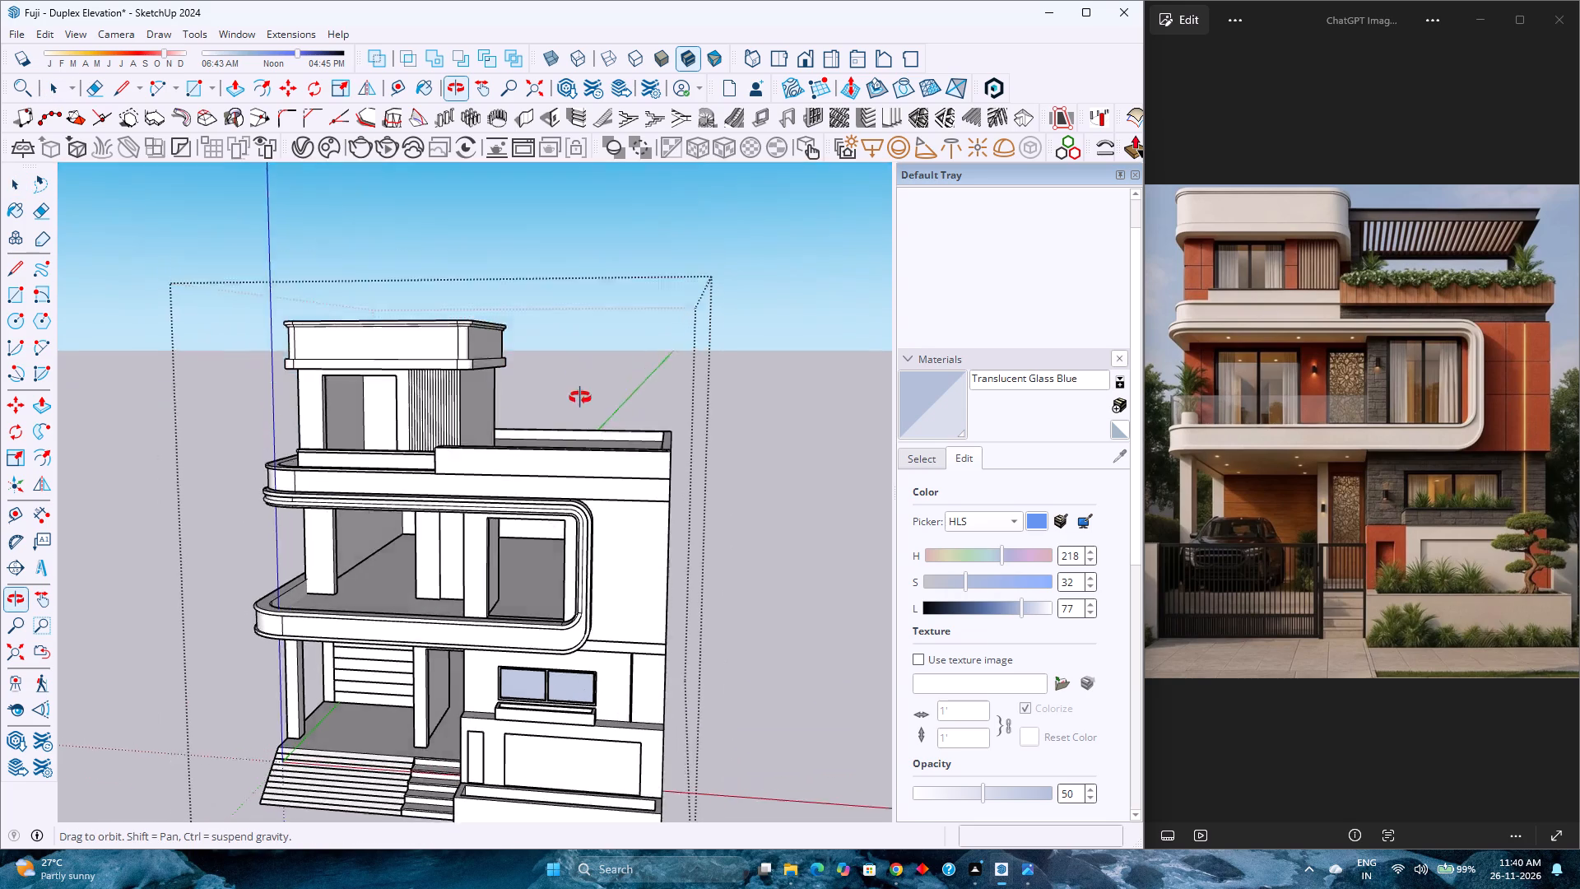
{"action": "middle_click_drag", "start_coordinate": [580, 398], "coordinate": [503, 477]}
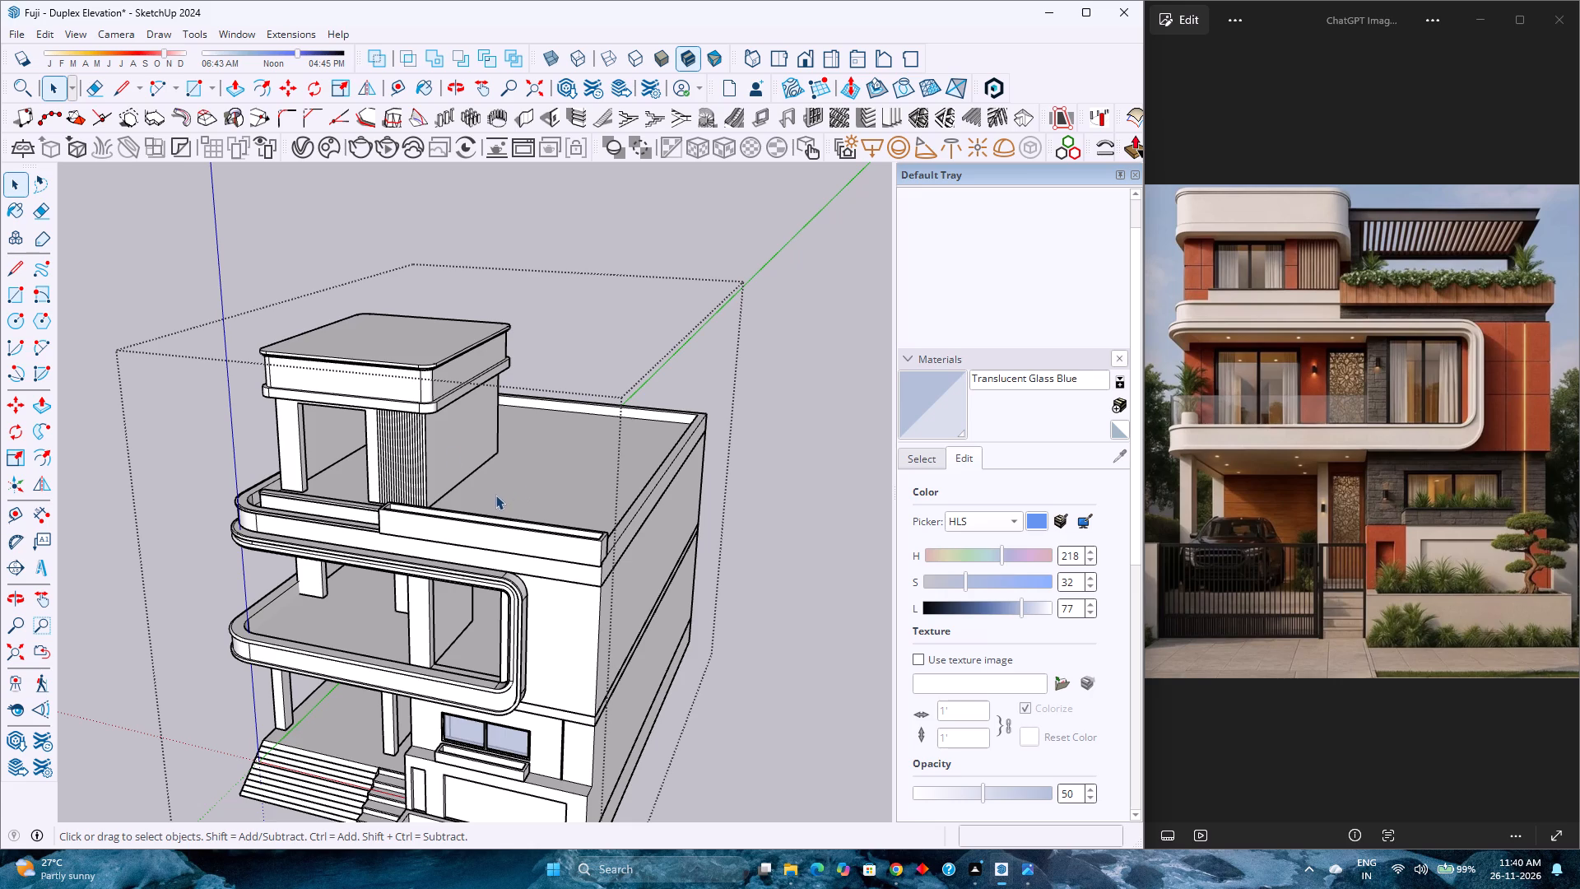
Open the top-floor room's front wall group for editing at the pier beside the opening.
{"action": "scroll", "coordinate": [288, 412], "scroll_direction": "up", "scroll_amount": 9}
{"action": "middle_click_drag", "start_coordinate": [329, 449], "coordinate": [527, 430]}
{"action": "scroll", "coordinate": [541, 421], "scroll_direction": "down", "scroll_amount": 3}
{"action": "middle_click_drag", "start_coordinate": [607, 405], "coordinate": [411, 446], "text": "shift"}
{"action": "scroll", "coordinate": [464, 427], "scroll_direction": "up", "scroll_amount": 4}
{"action": "middle_click_drag", "start_coordinate": [464, 427], "coordinate": [467, 386]}
{"action": "scroll", "coordinate": [470, 386], "scroll_direction": "up", "scroll_amount": 5}
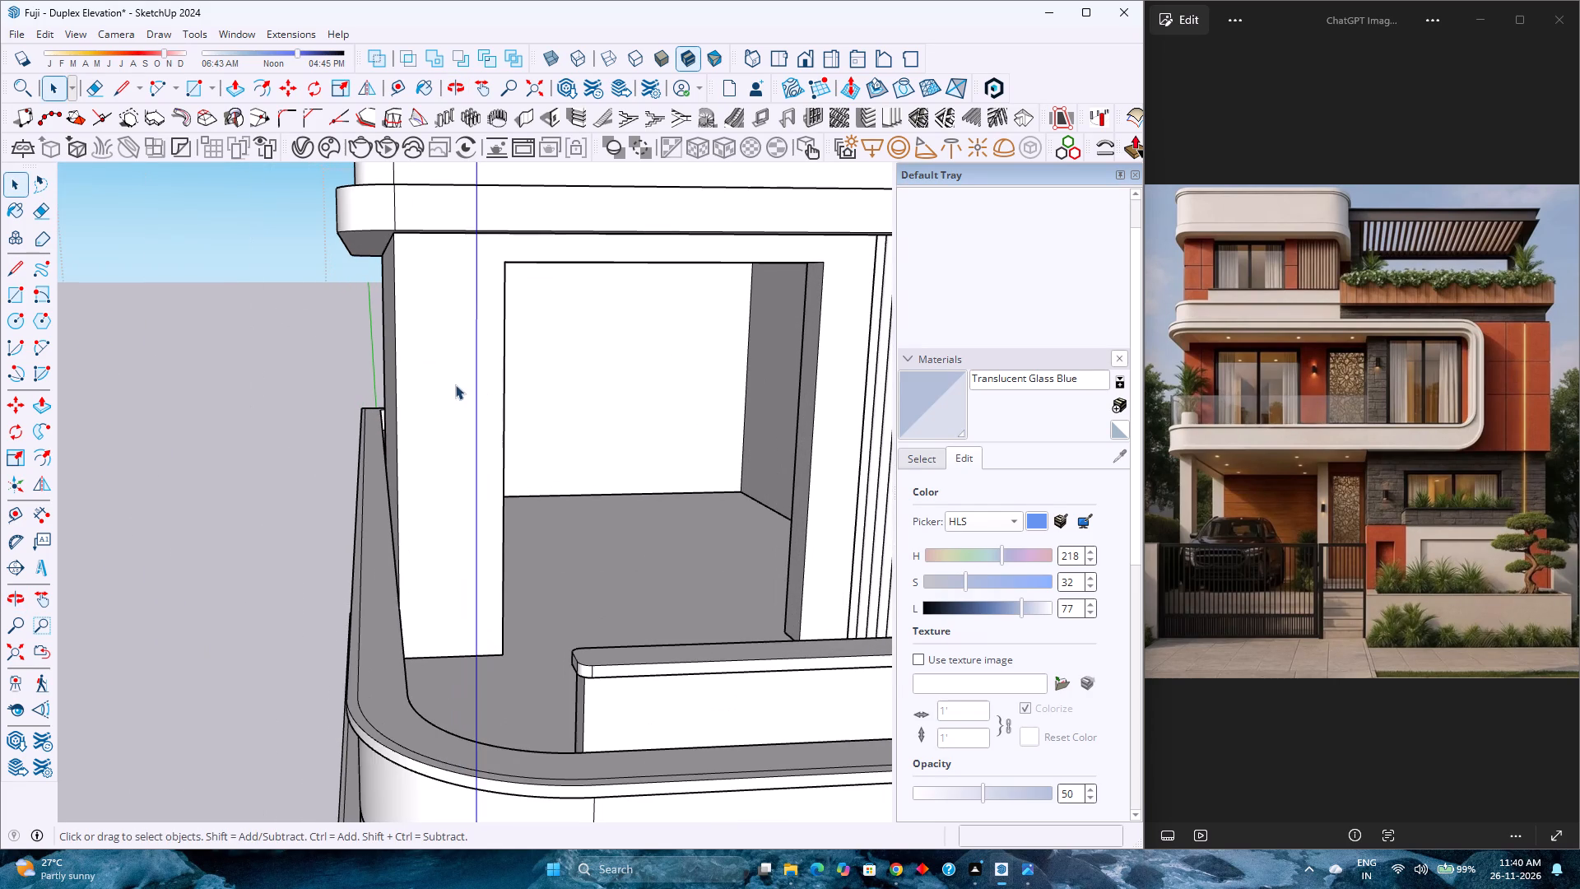
{"action": "left_click", "coordinate": [403, 94]}
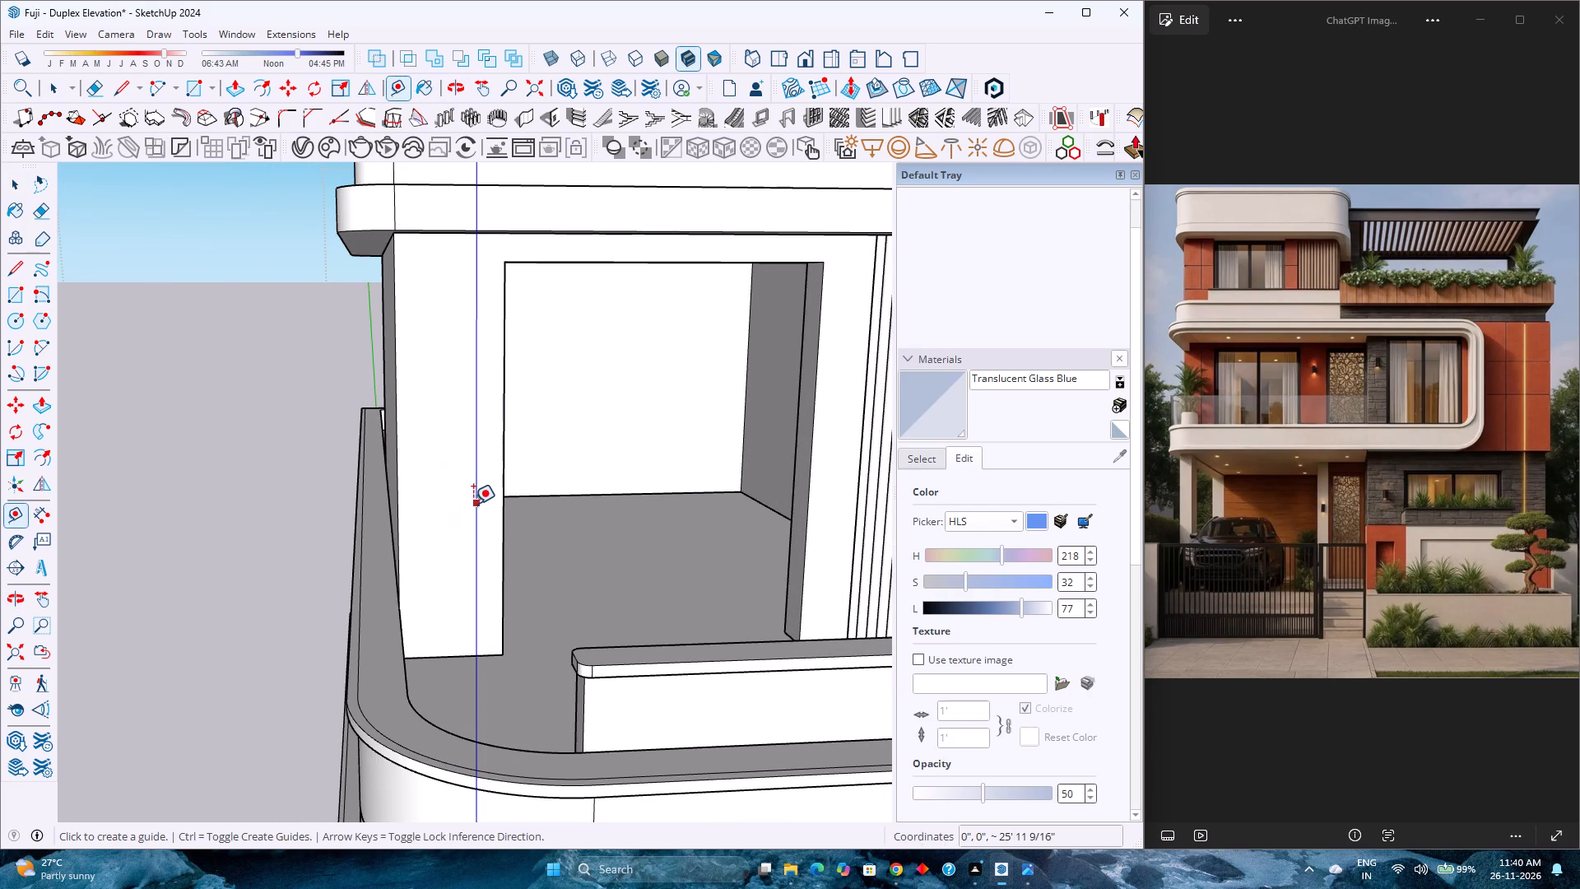
{"action": "key", "text": "space"}
{"action": "double_click", "coordinate": [462, 497]}
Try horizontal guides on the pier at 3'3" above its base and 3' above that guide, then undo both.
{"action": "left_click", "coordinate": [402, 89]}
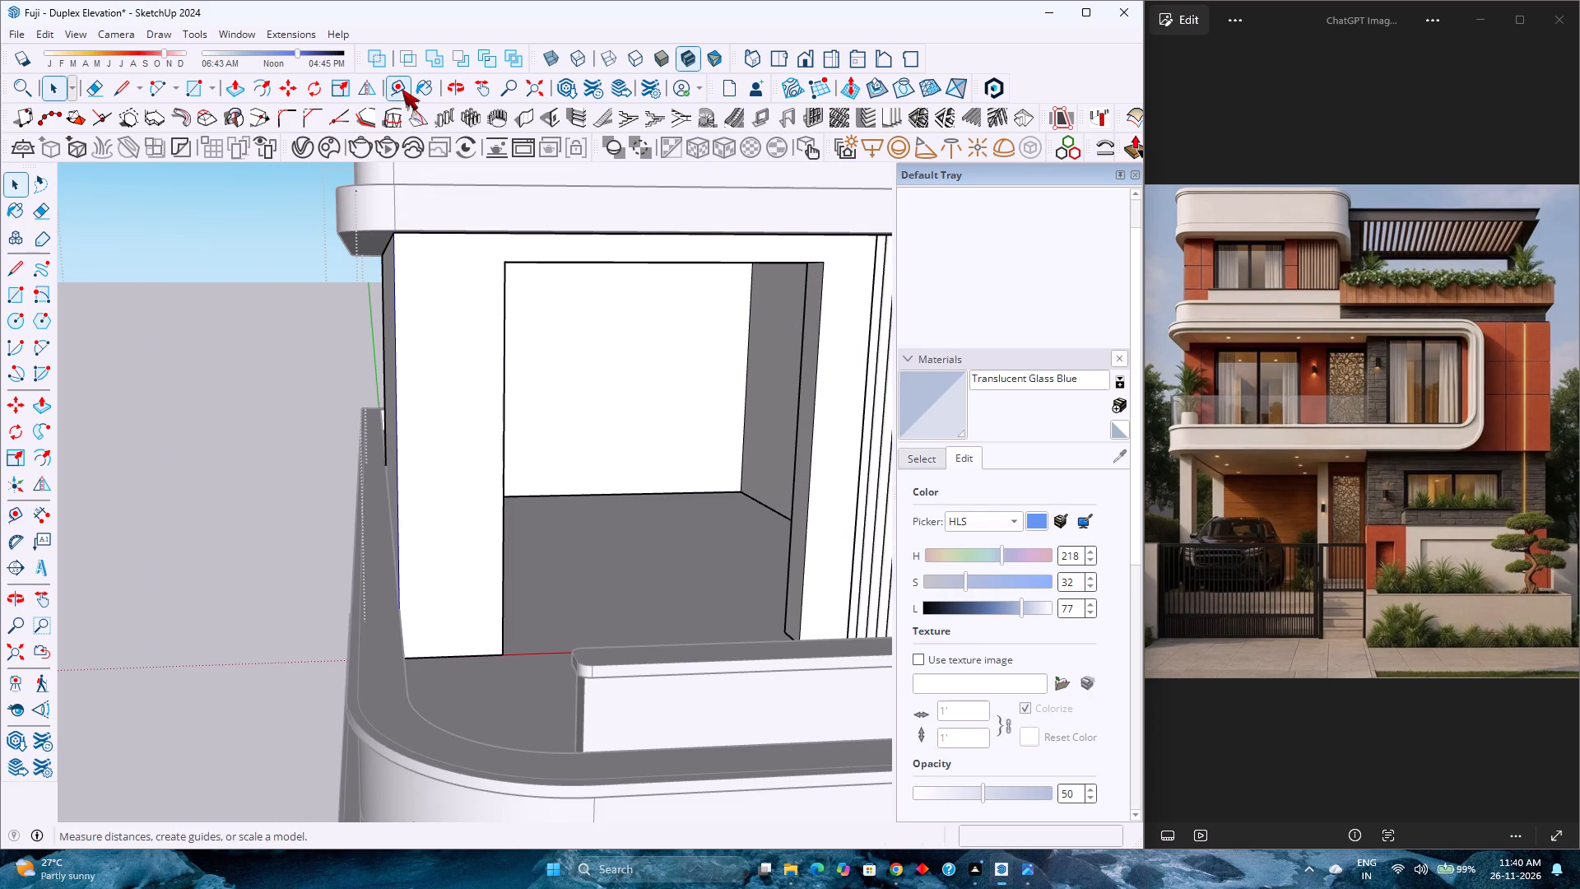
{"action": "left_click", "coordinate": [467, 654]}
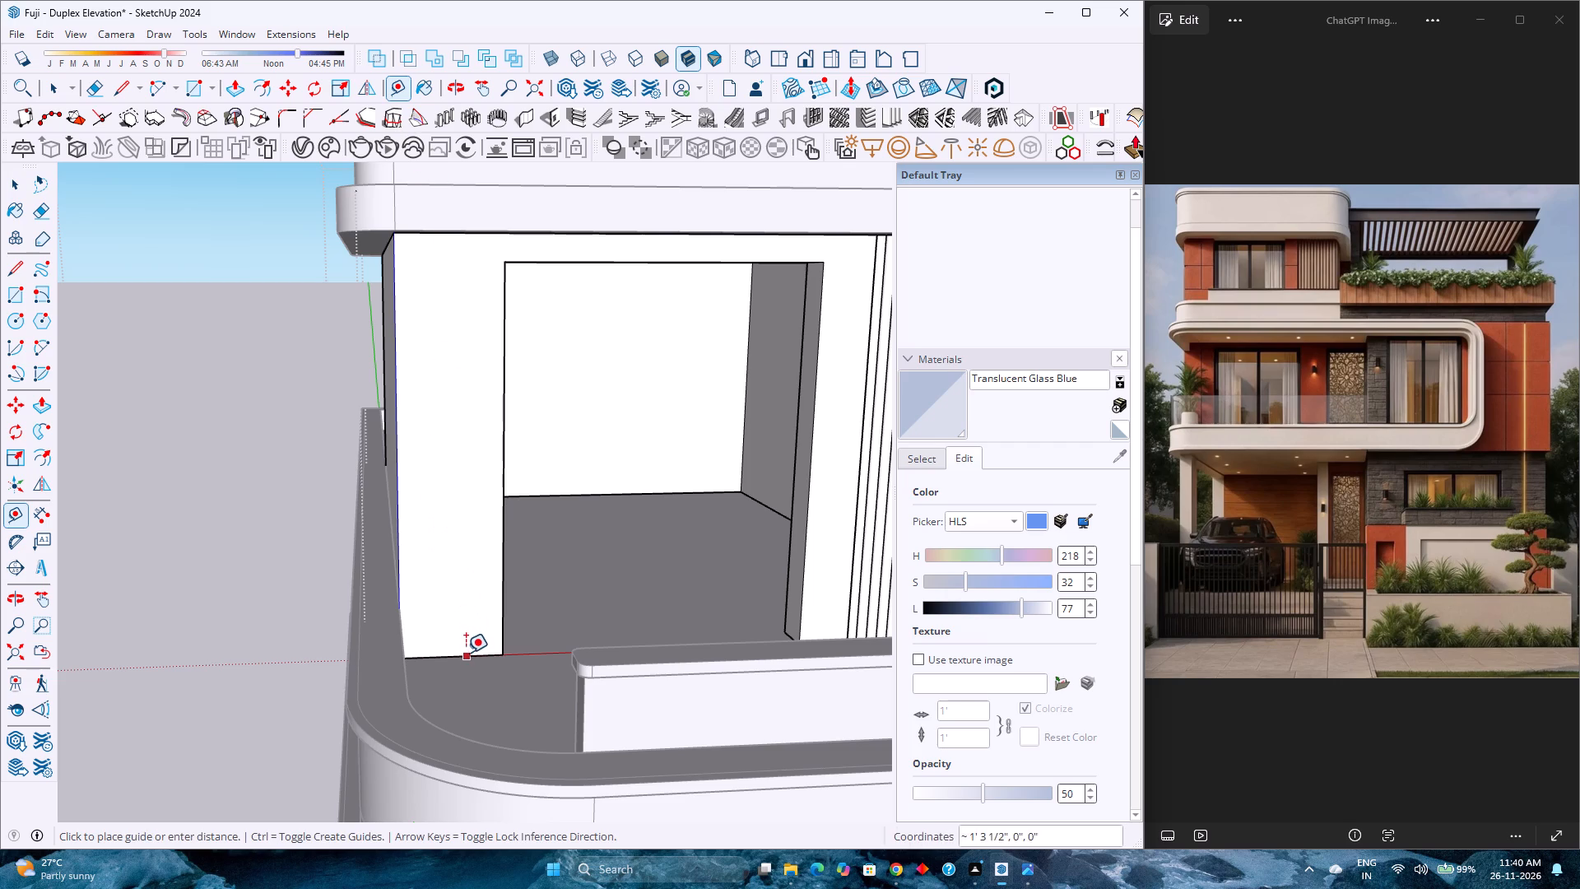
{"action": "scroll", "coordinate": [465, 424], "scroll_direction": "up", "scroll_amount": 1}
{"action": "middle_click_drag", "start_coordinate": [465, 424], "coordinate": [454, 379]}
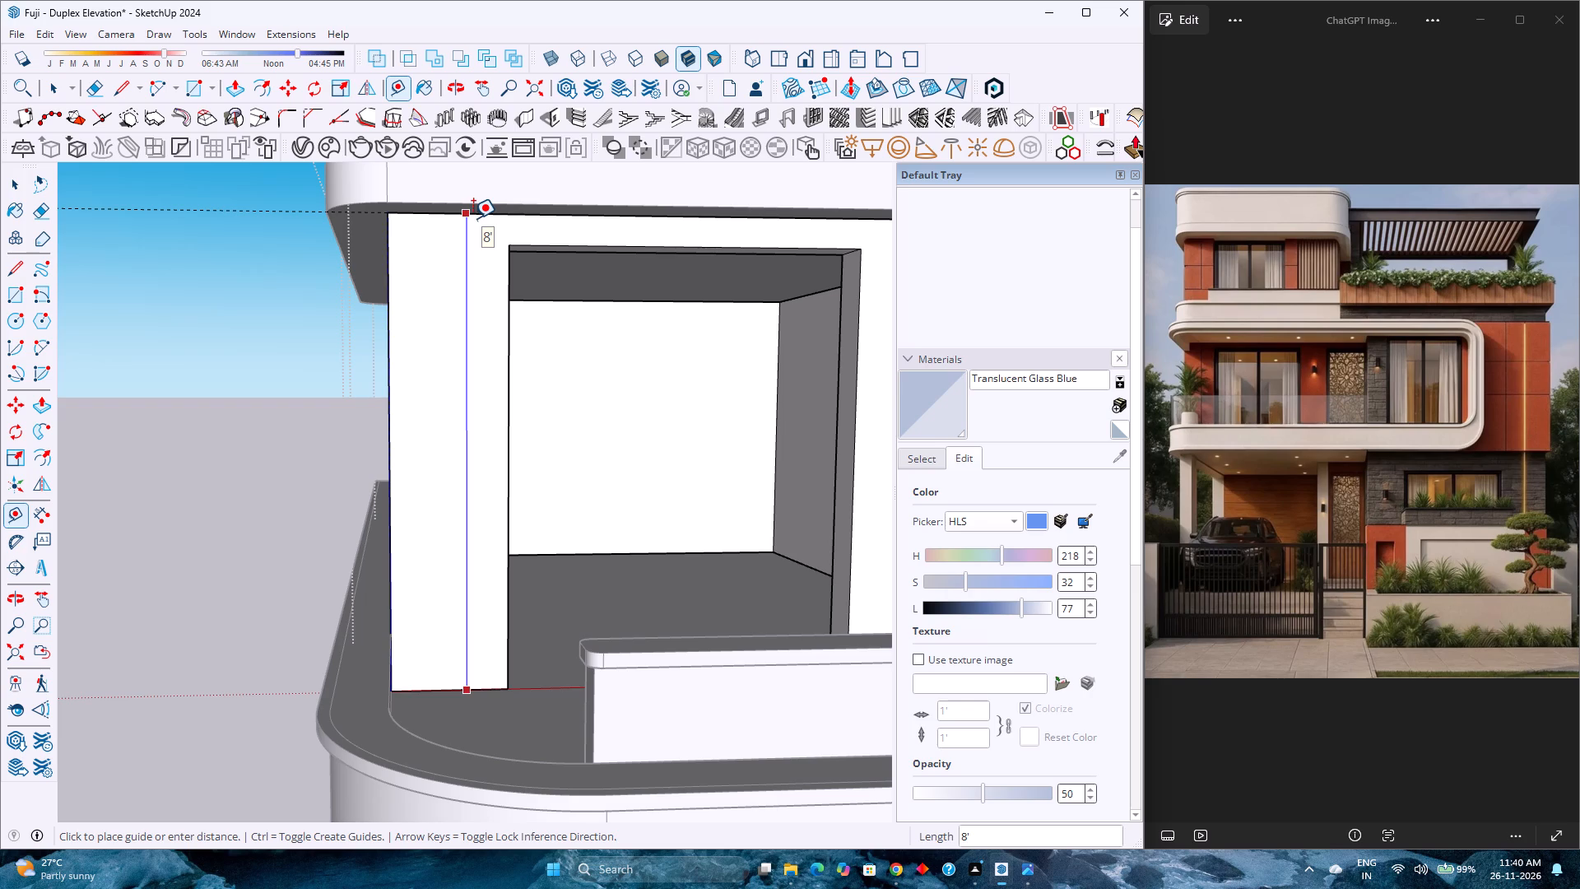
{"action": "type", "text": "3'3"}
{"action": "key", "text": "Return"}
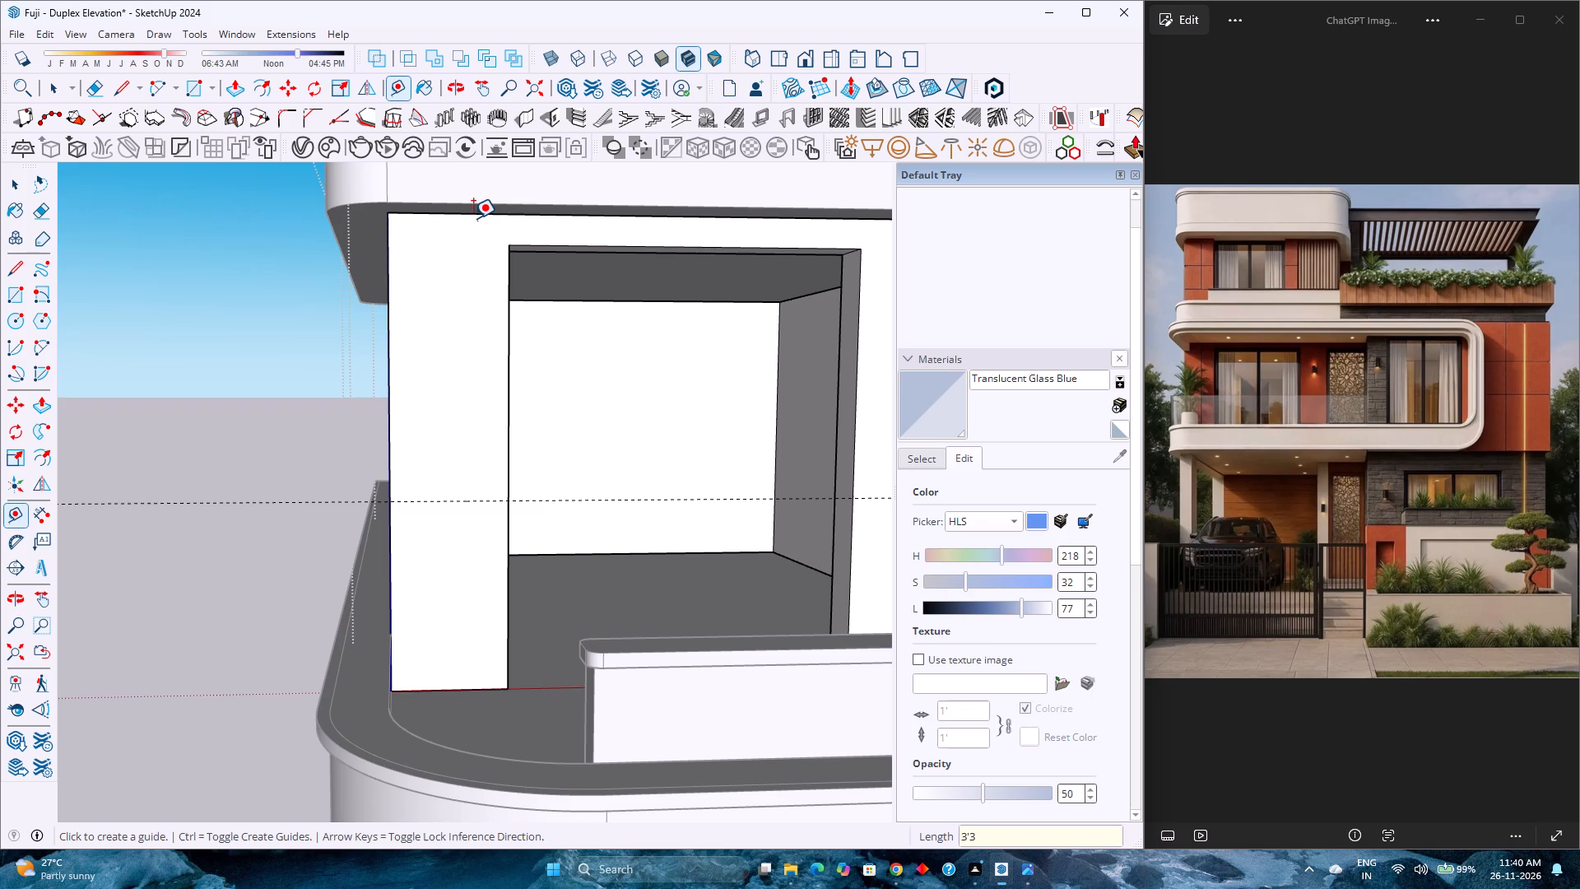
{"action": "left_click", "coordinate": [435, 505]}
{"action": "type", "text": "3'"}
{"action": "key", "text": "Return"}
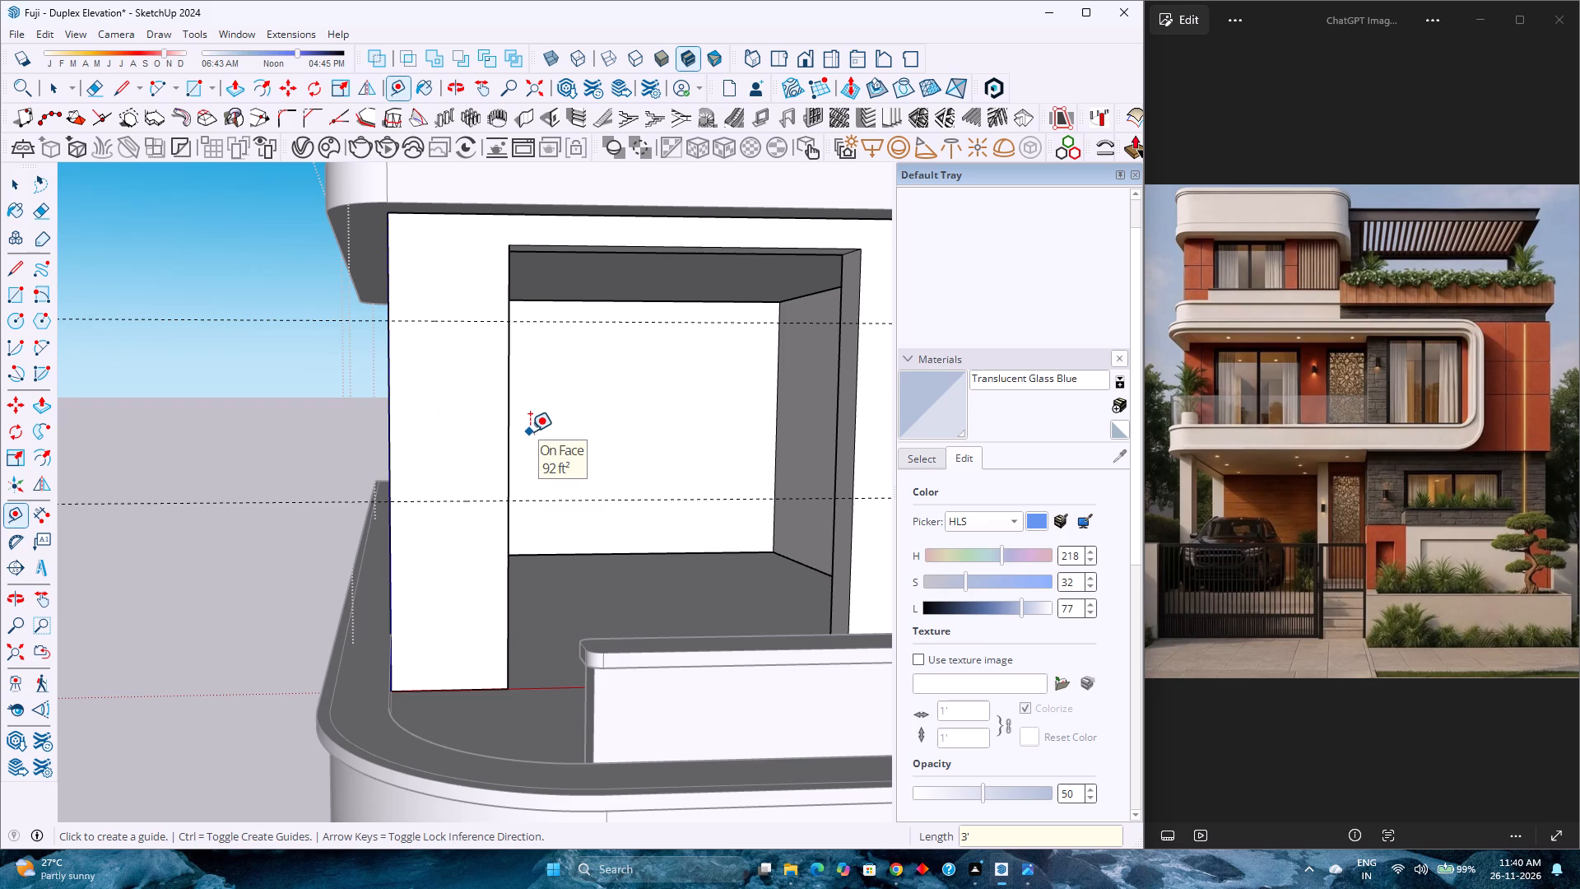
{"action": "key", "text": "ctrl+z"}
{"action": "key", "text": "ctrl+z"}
Place a horizontal guide 2'6" below the top edge of the front wall.
{"action": "scroll", "coordinate": [479, 300], "scroll_direction": "up", "scroll_amount": 3}
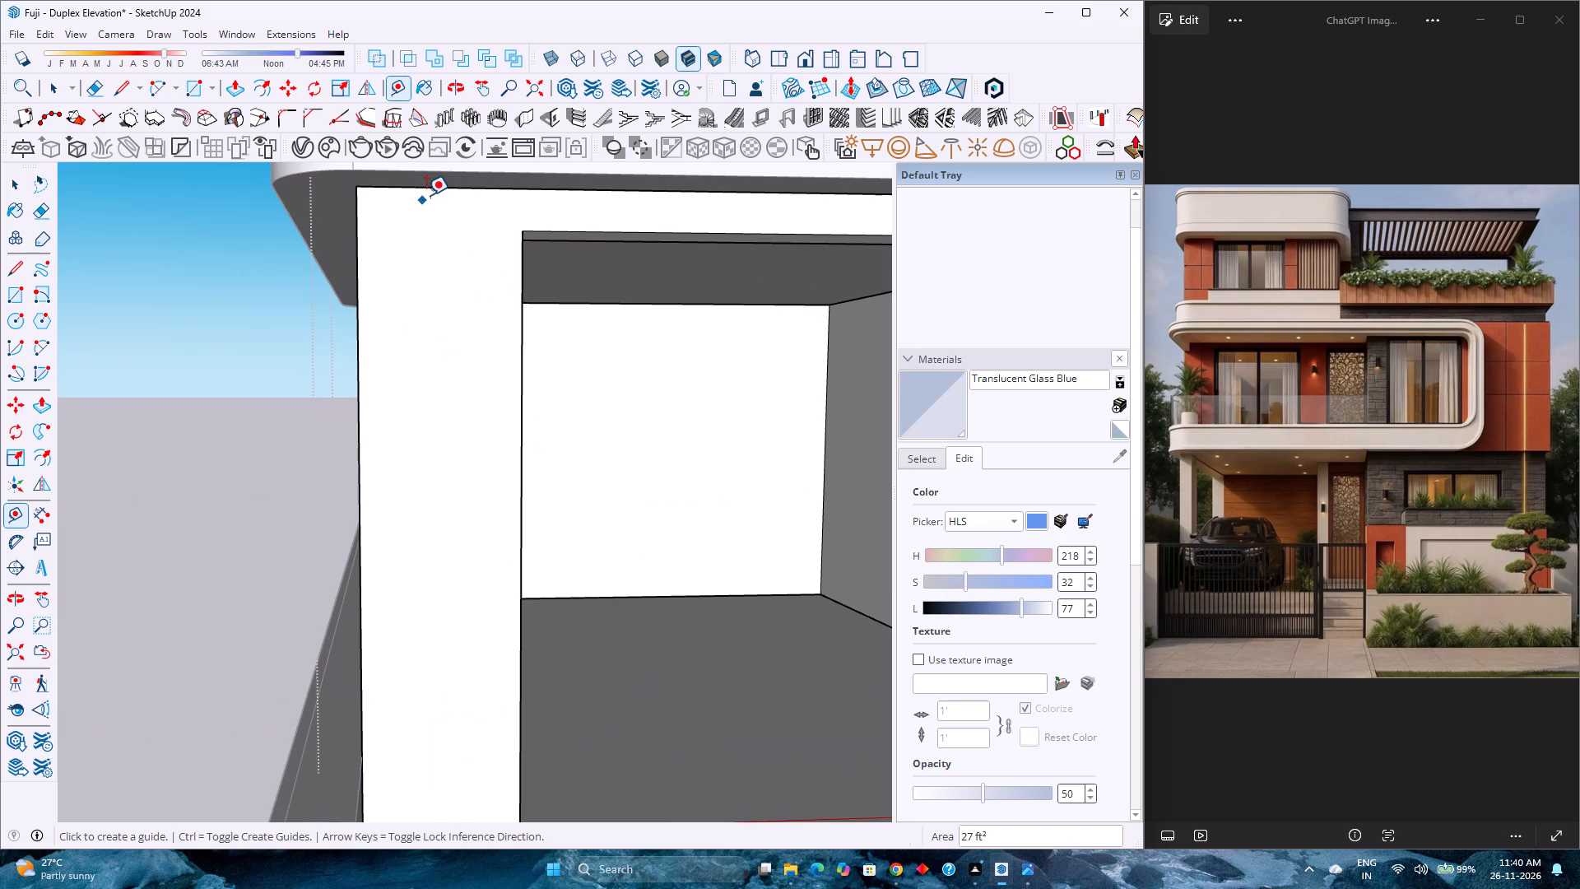
{"action": "left_click", "coordinate": [430, 190]}
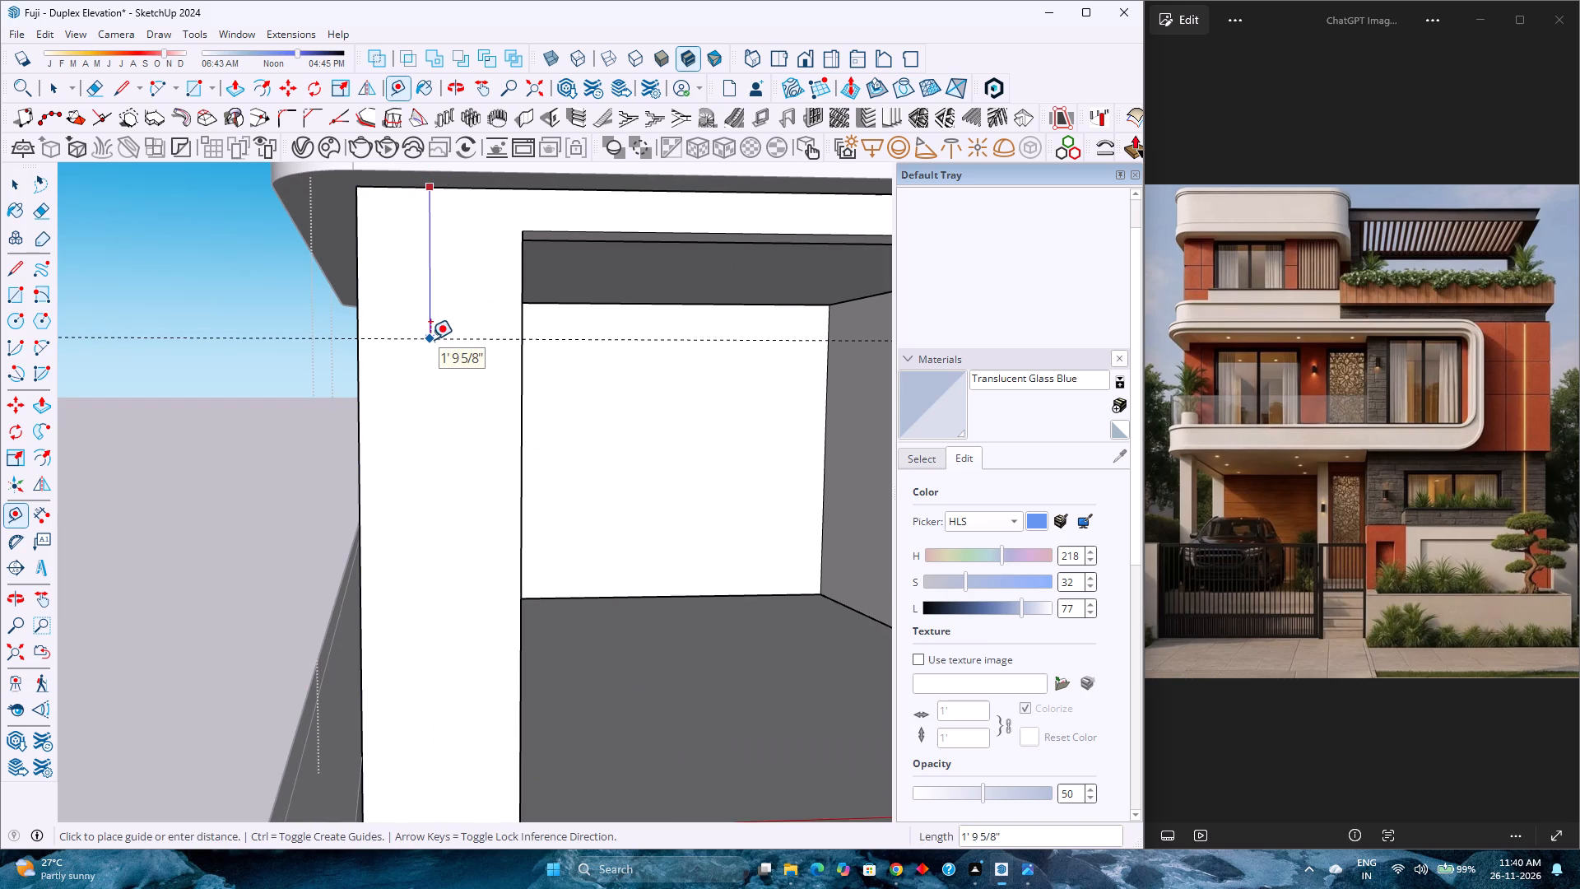
{"action": "type", "text": "3'"}
{"action": "key", "text": "BackSpace"}
{"action": "key", "text": "BackSpace"}
{"action": "type", "text": "2'6"}
{"action": "key", "text": "Return"}
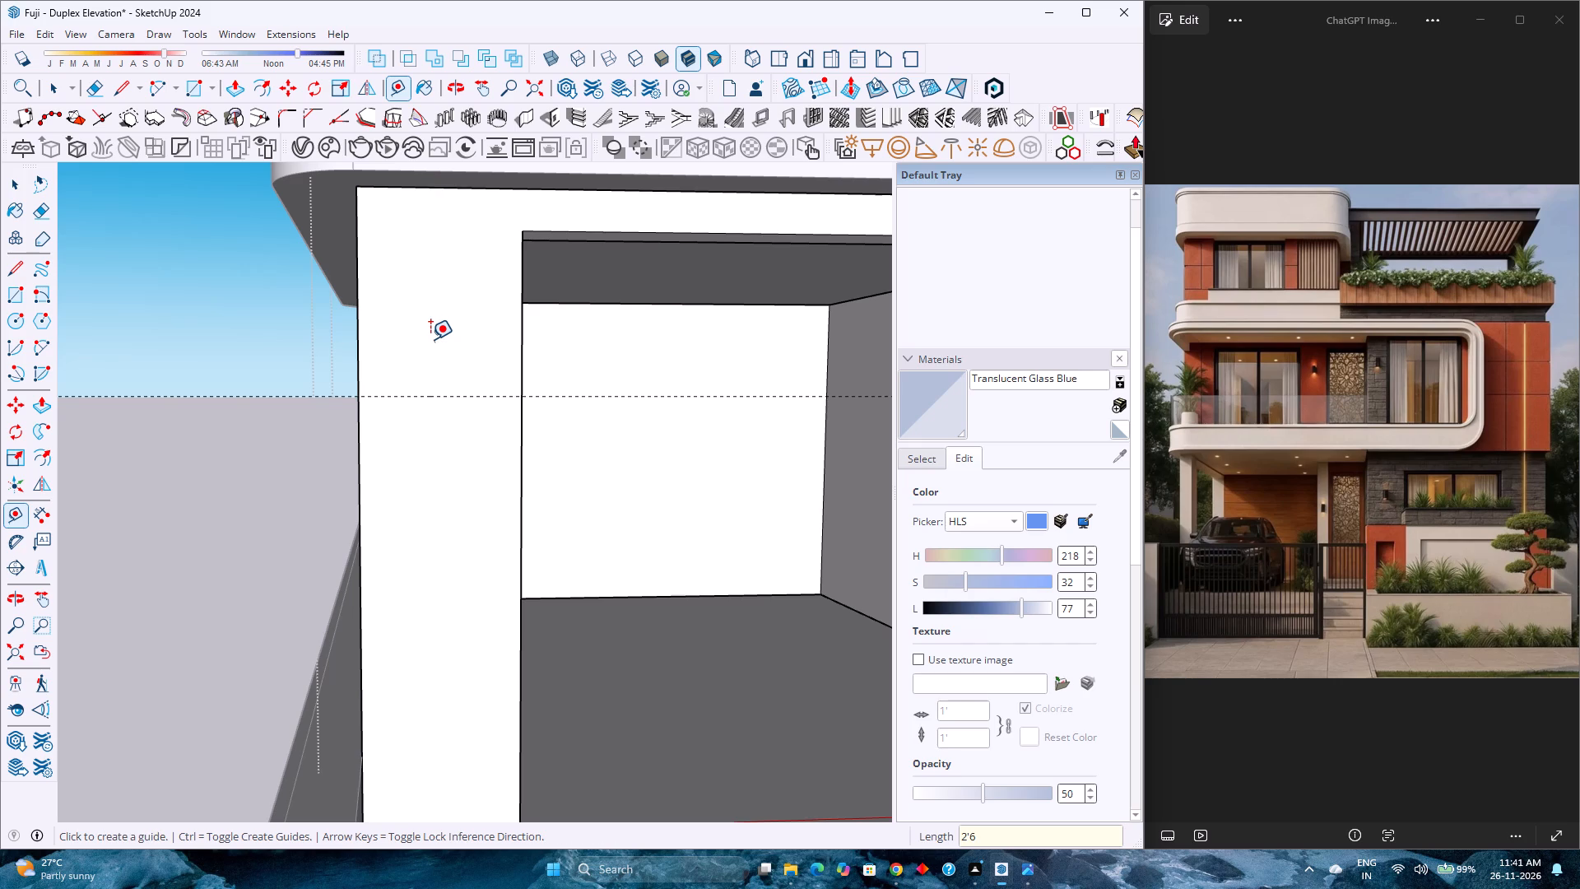
Place a second horizontal guide 2'6" below the first one on the front wall.
{"action": "scroll", "coordinate": [422, 351], "scroll_direction": "down", "scroll_amount": 3}
{"action": "left_click", "coordinate": [462, 394]}
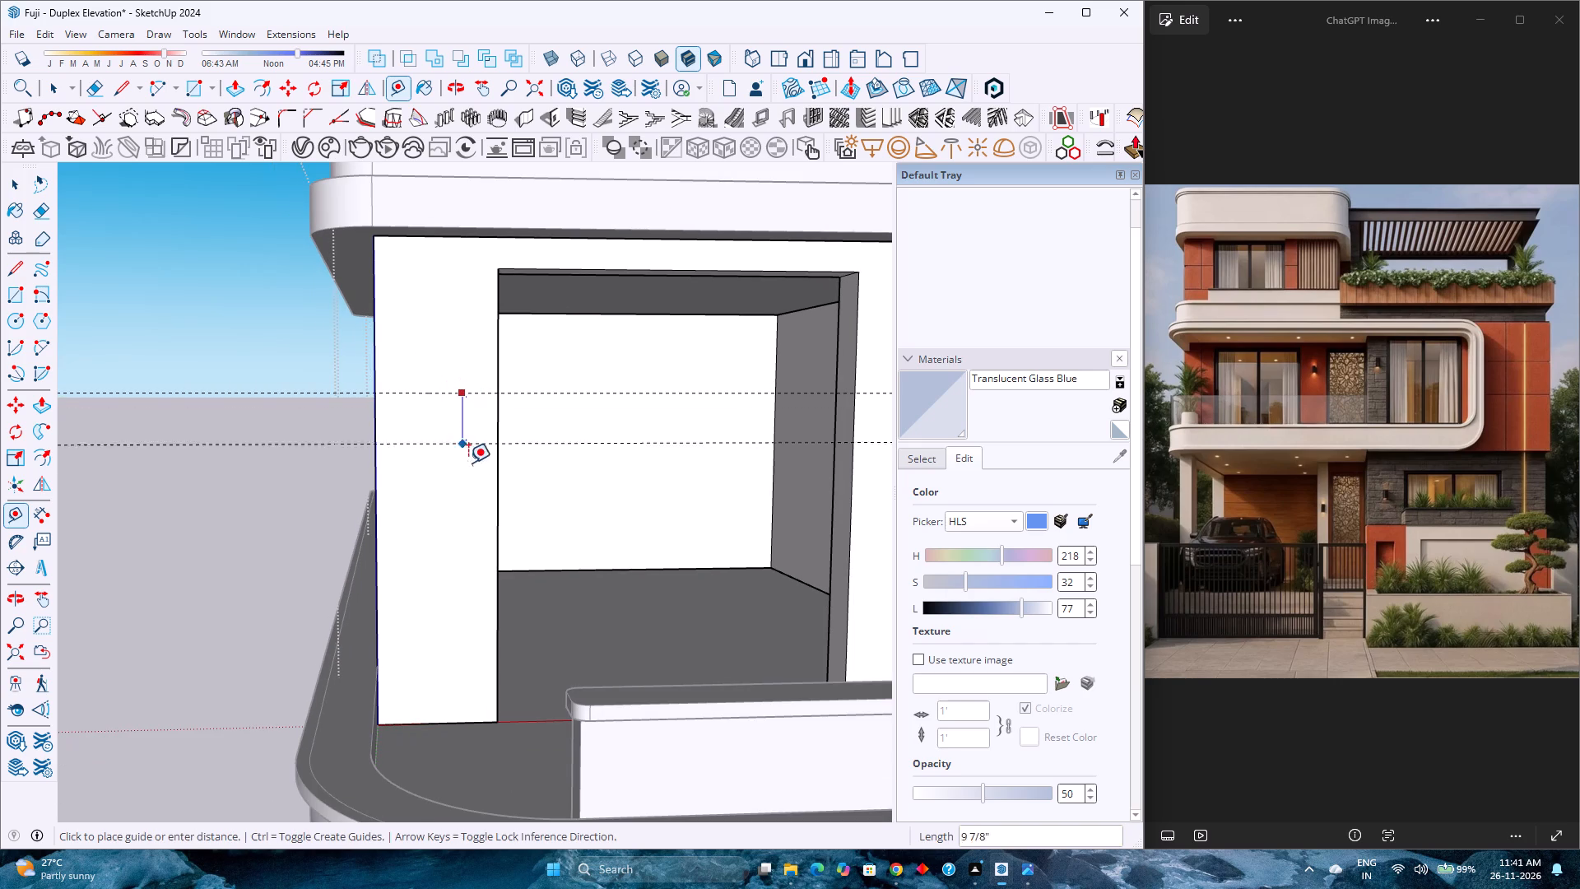
{"action": "type", "text": "3'"}
{"action": "key", "text": "Return"}
{"action": "type", "text": "2'"}
{"action": "key", "text": "Return"}
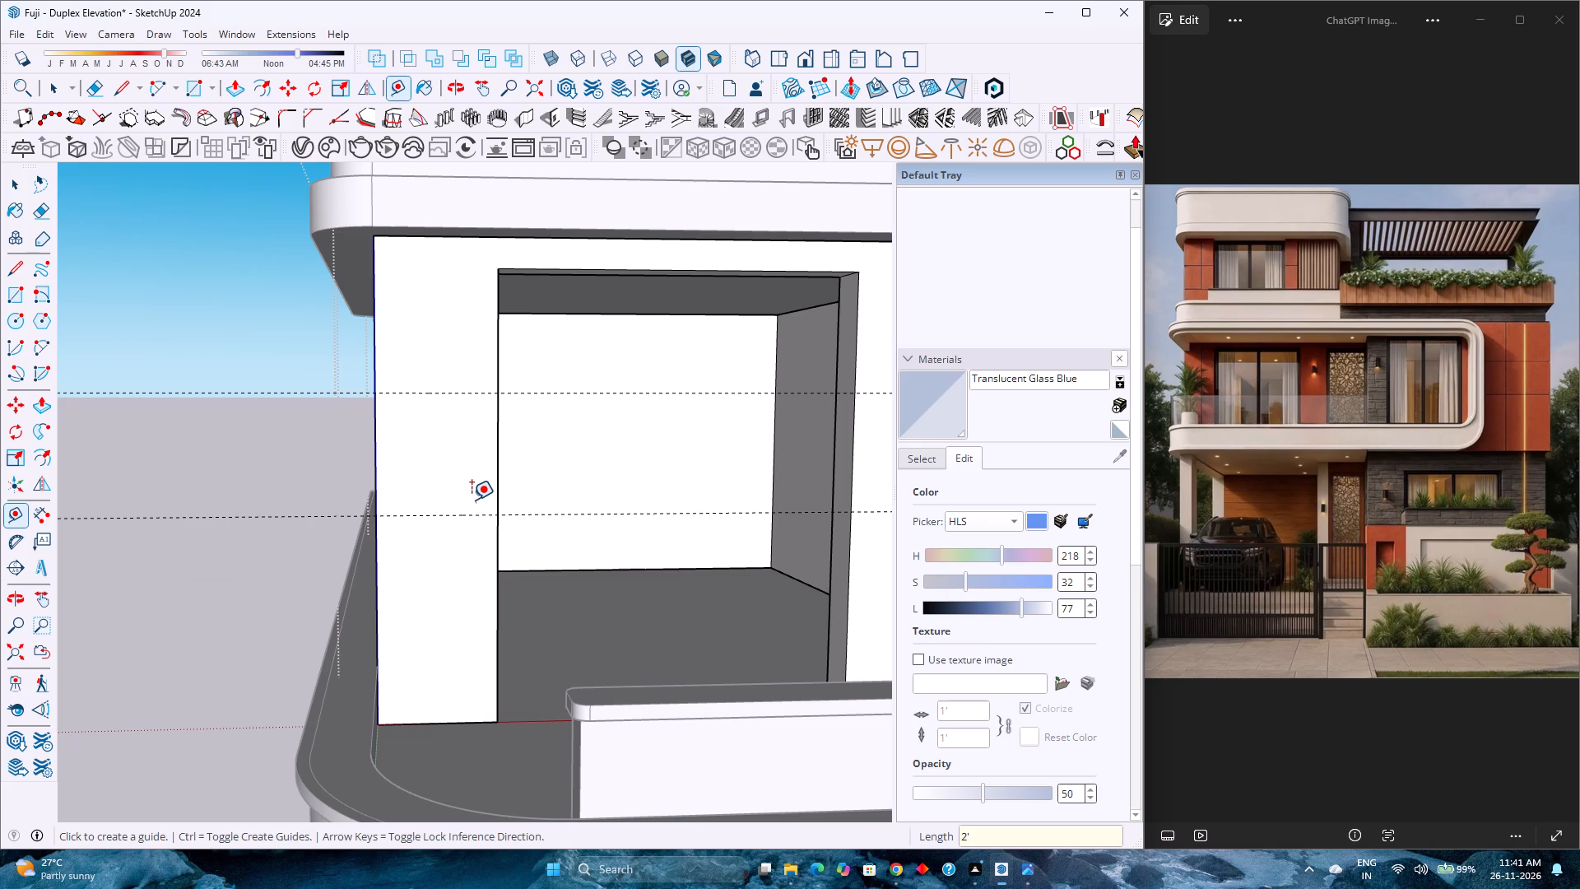
{"action": "type", "text": "2'6"}
{"action": "key", "text": "Return"}
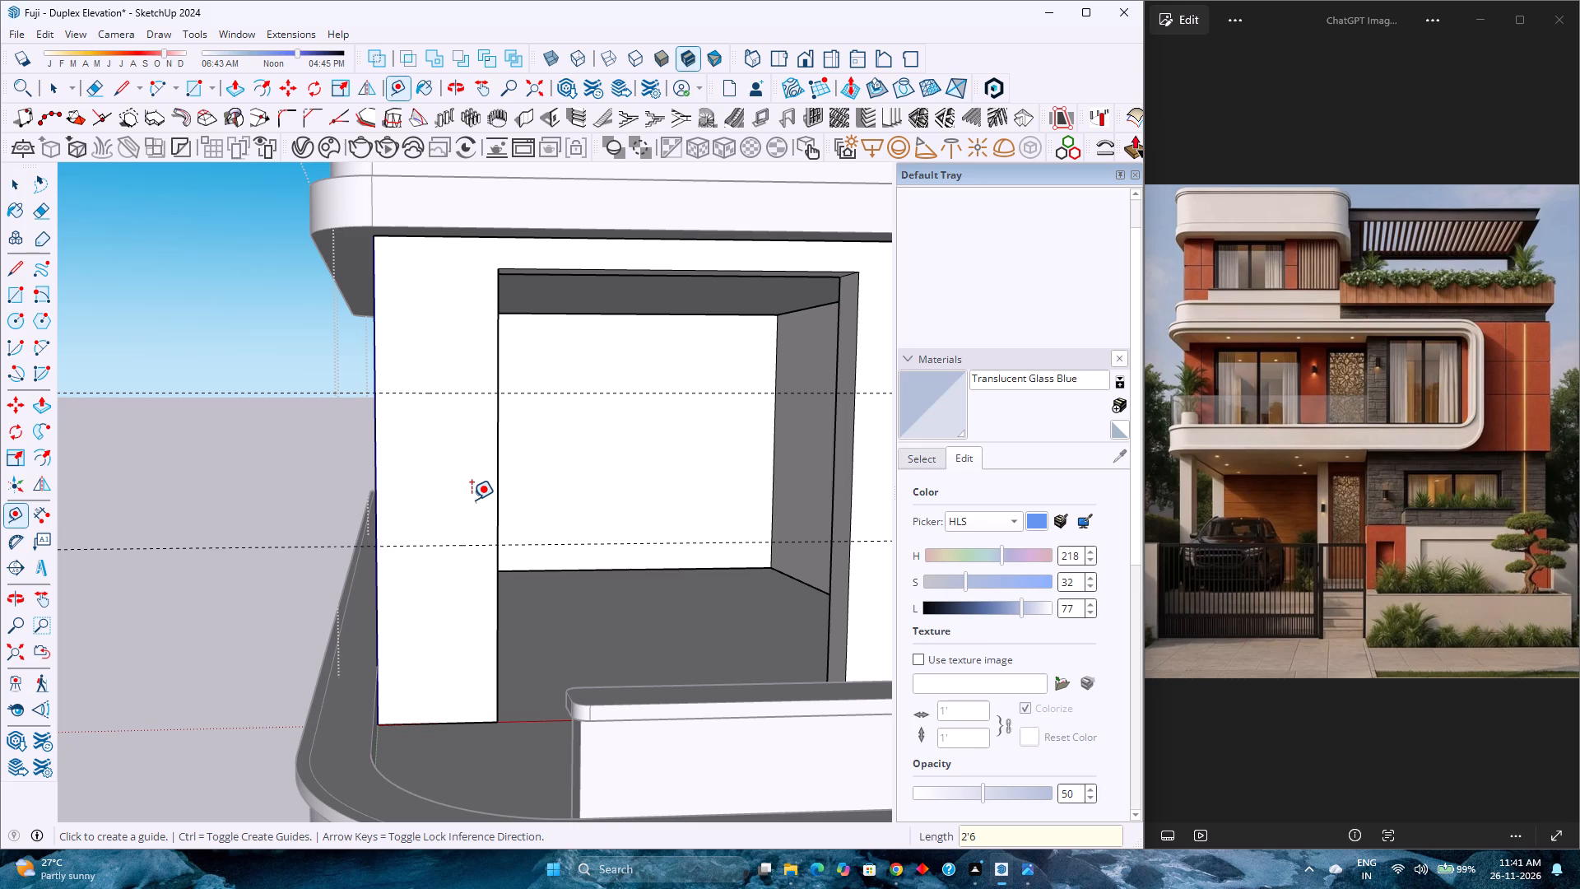
Place a vertical guide on the pier 1' in from its outer vertical edge.
{"action": "scroll", "coordinate": [425, 488], "scroll_direction": "down", "scroll_amount": 5}
{"action": "middle_click_drag", "start_coordinate": [527, 485], "coordinate": [540, 474]}
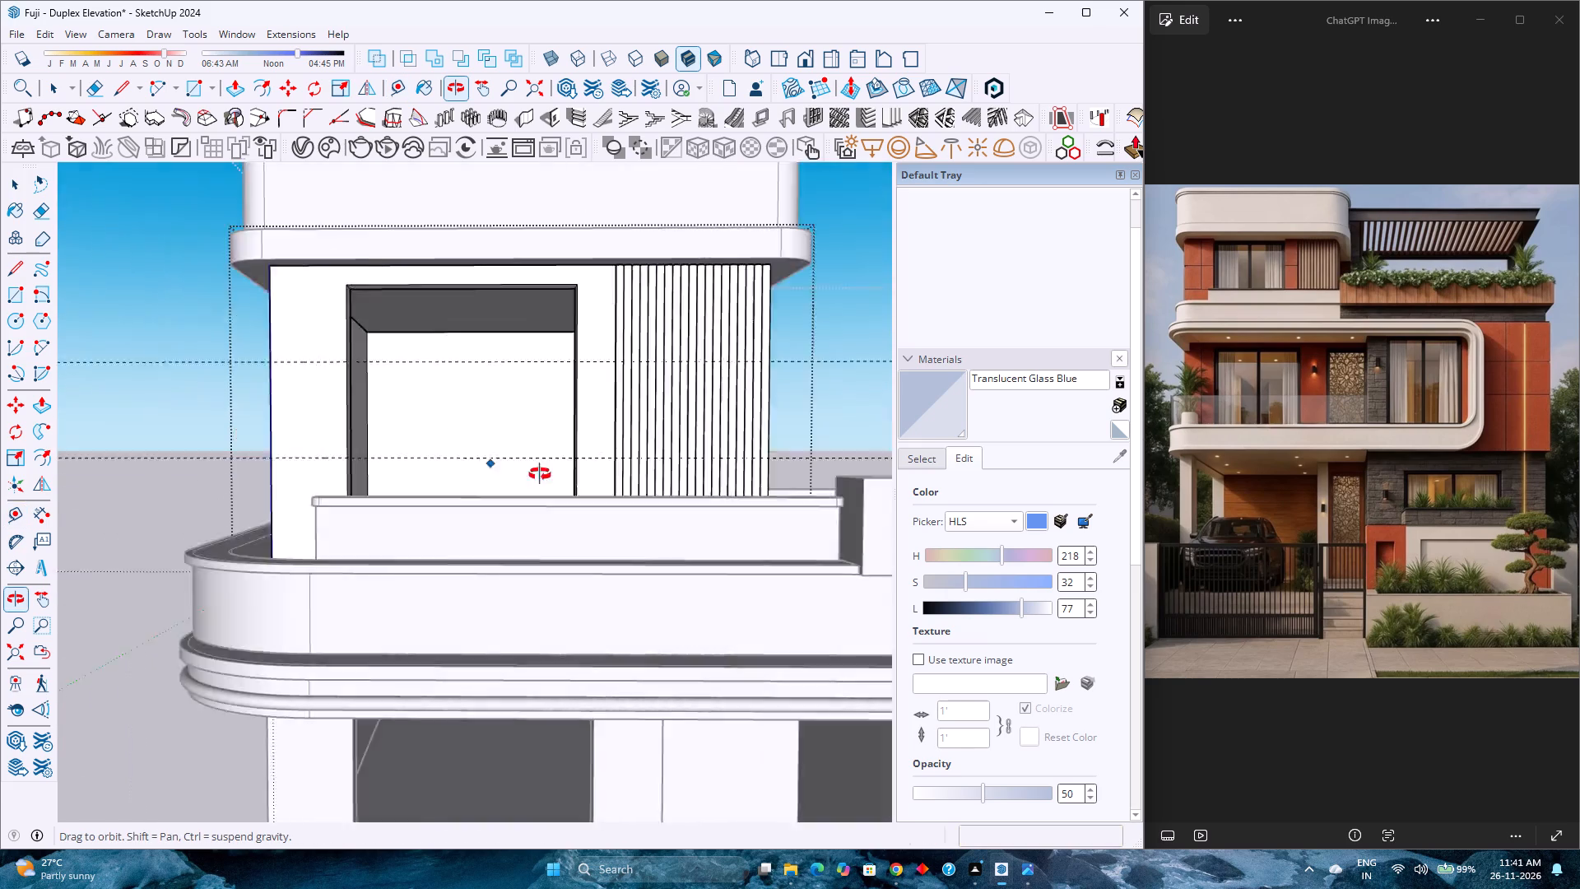
{"action": "middle_click_drag", "start_coordinate": [540, 474], "coordinate": [573, 481]}
{"action": "scroll", "coordinate": [573, 481], "scroll_direction": "up", "scroll_amount": 7}
{"action": "middle_click_drag", "start_coordinate": [574, 518], "coordinate": [522, 612]}
{"action": "middle_click", "coordinate": [521, 612]}
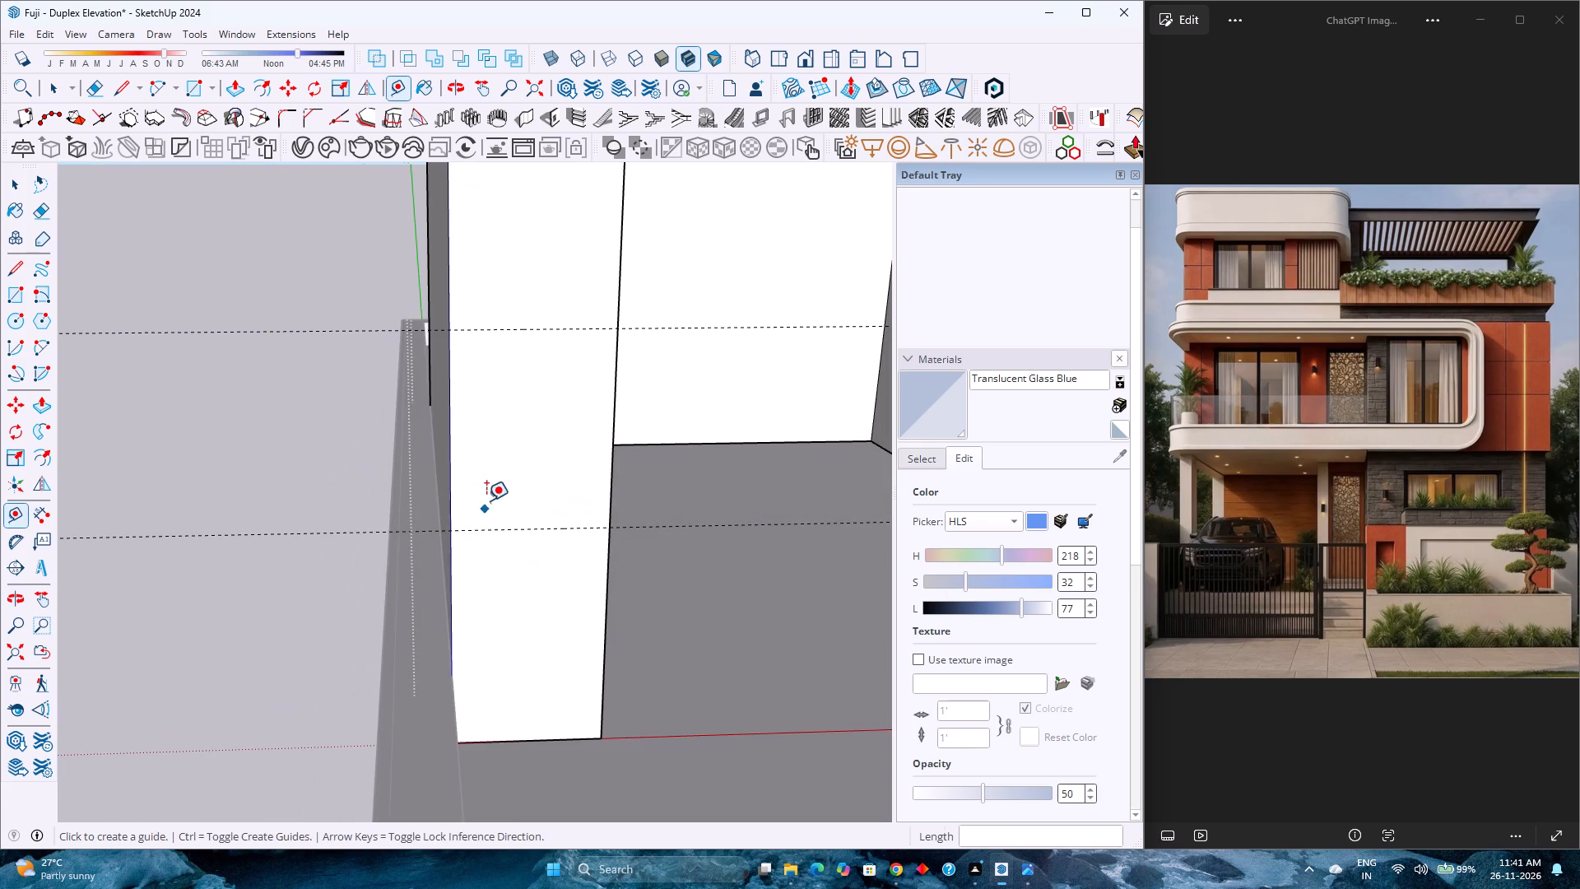
{"action": "left_click", "coordinate": [453, 469]}
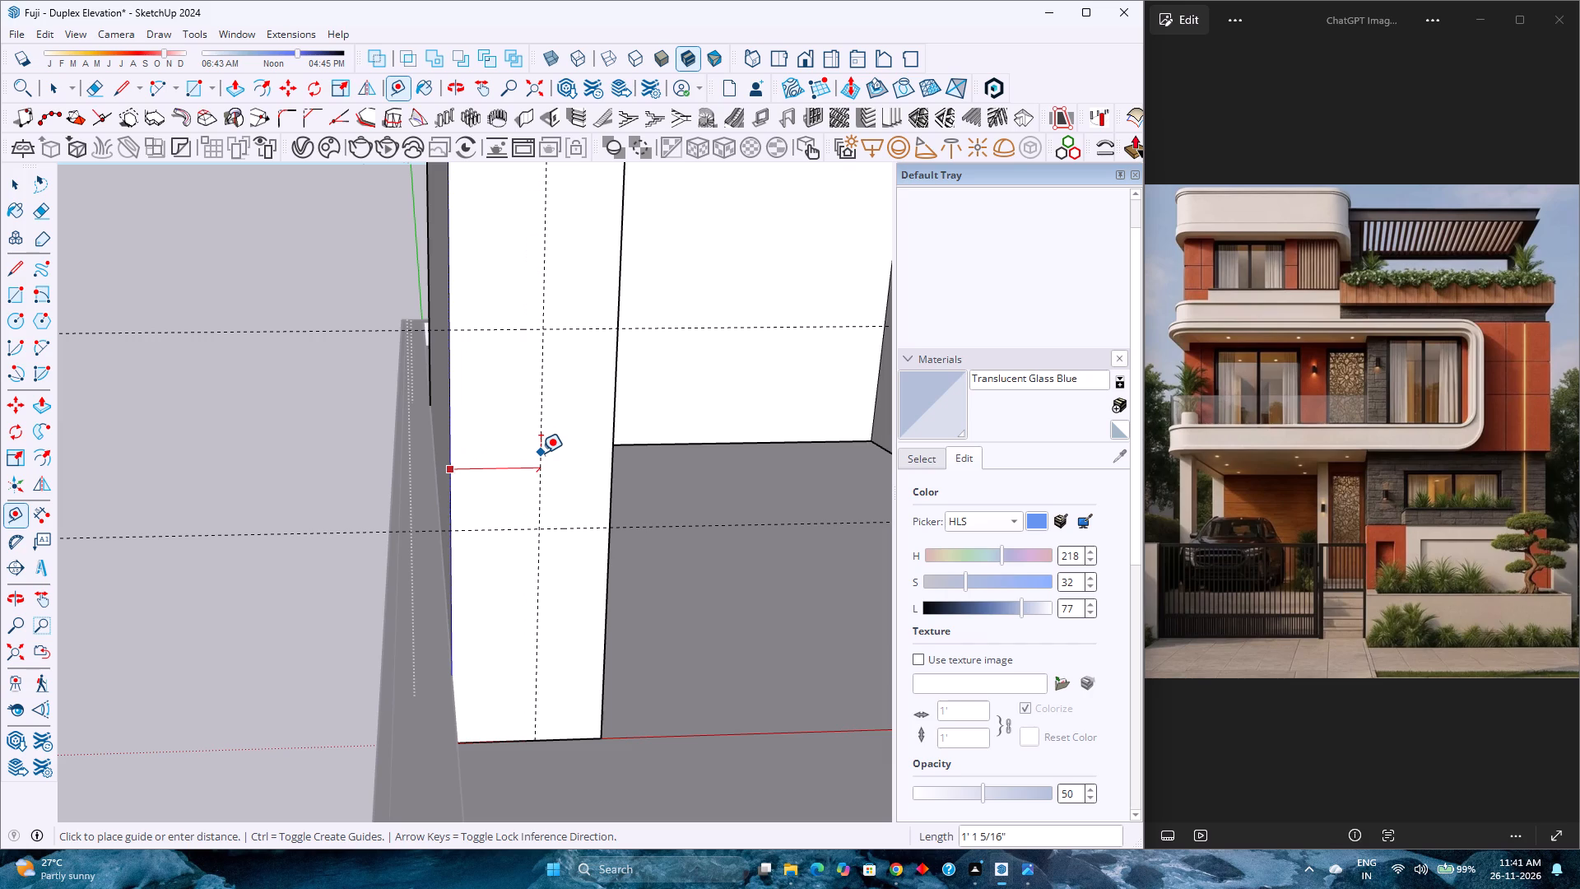
{"action": "type", "text": "1'"}
{"action": "key", "text": "Return"}
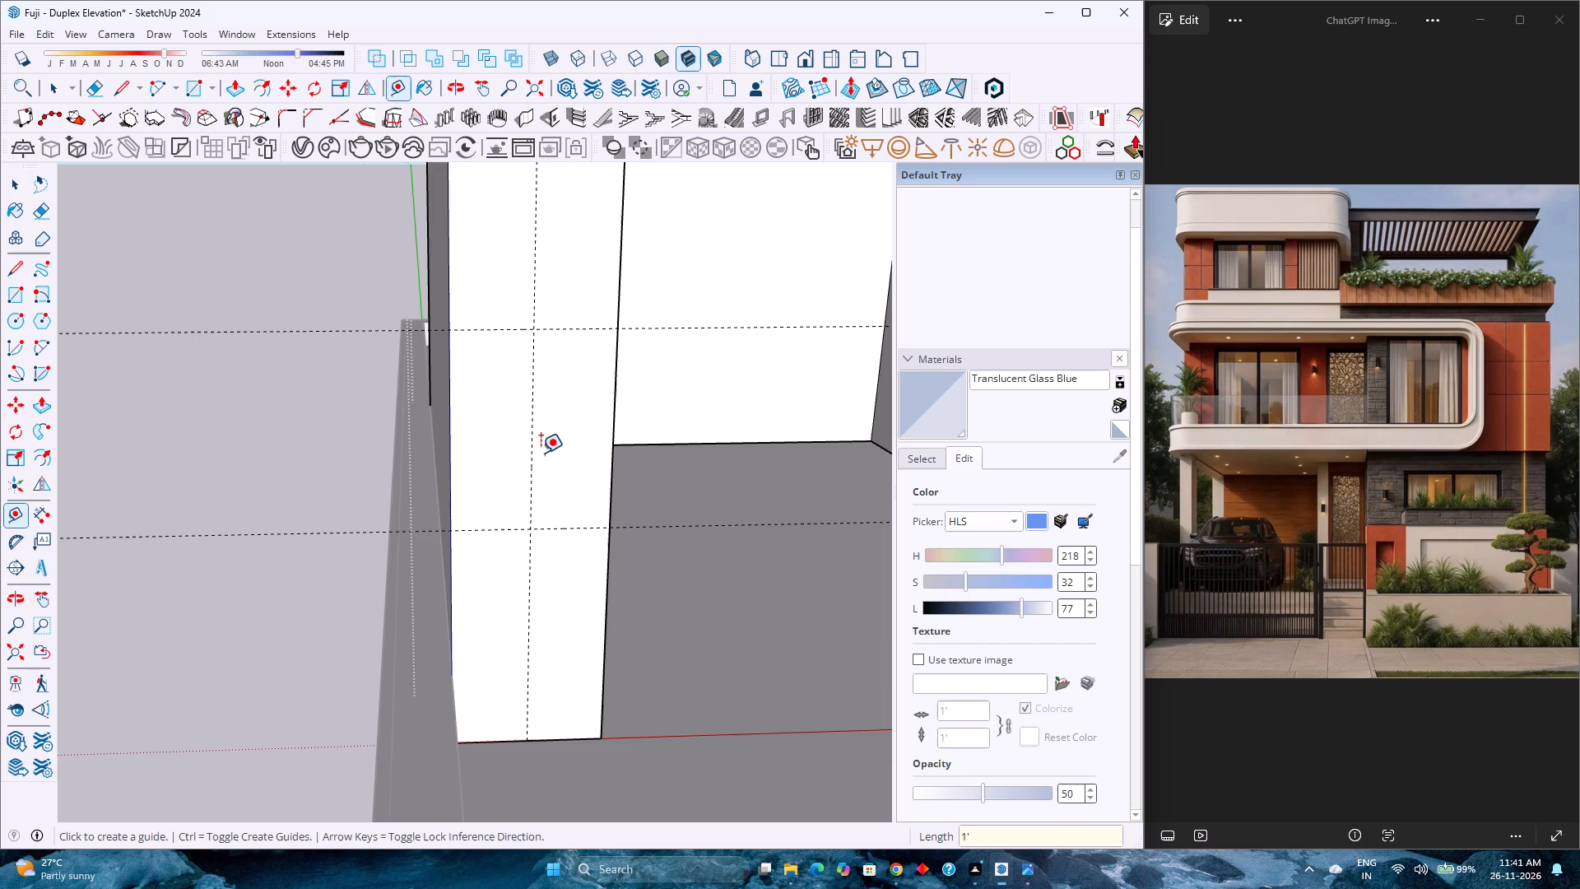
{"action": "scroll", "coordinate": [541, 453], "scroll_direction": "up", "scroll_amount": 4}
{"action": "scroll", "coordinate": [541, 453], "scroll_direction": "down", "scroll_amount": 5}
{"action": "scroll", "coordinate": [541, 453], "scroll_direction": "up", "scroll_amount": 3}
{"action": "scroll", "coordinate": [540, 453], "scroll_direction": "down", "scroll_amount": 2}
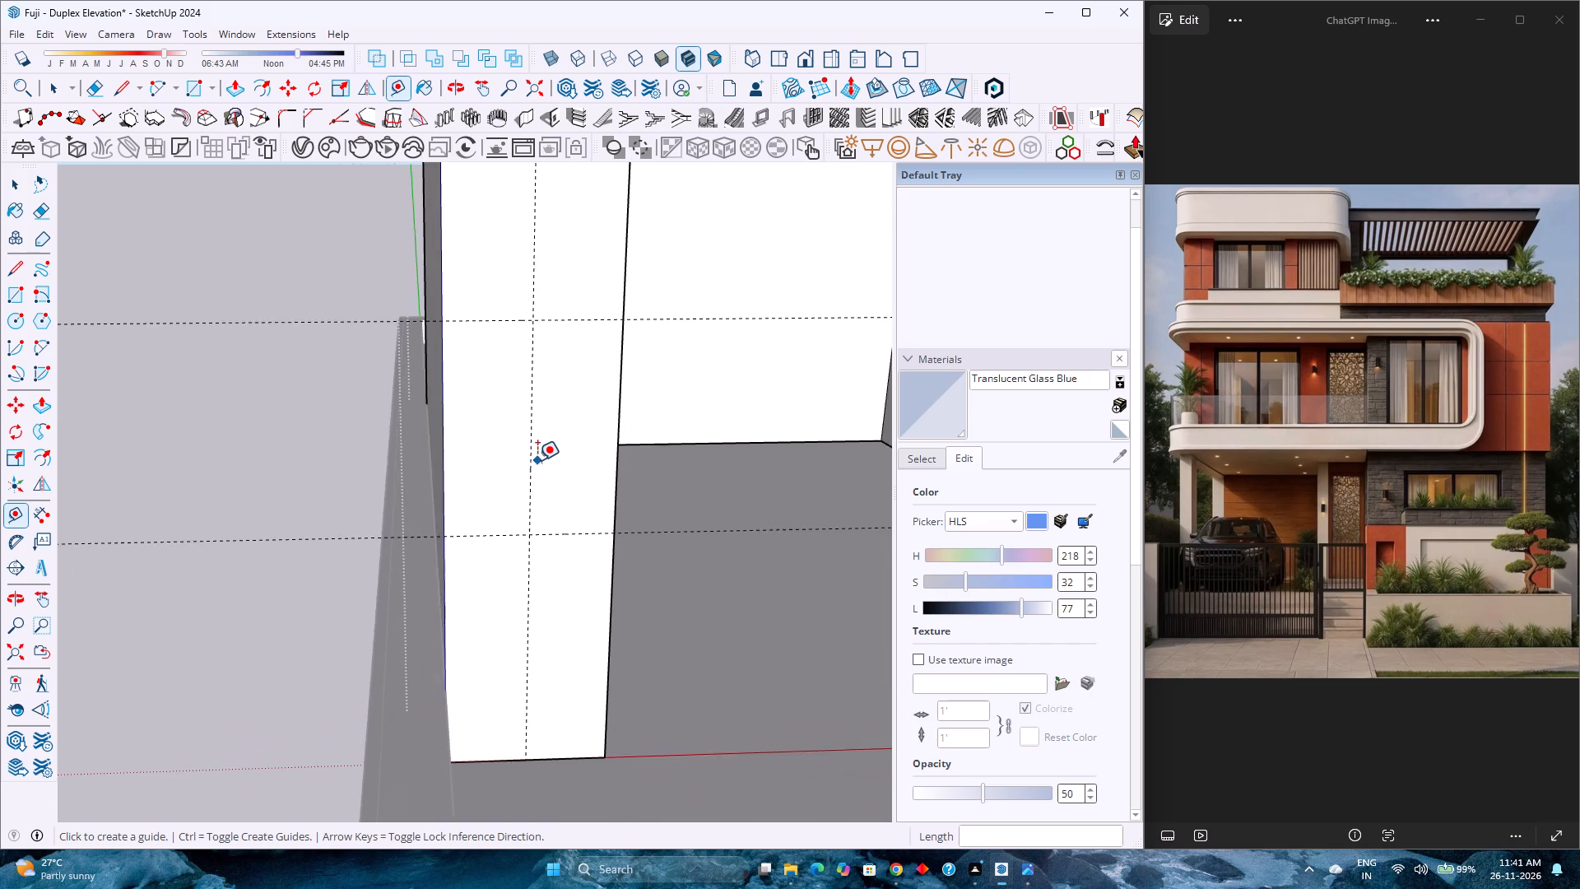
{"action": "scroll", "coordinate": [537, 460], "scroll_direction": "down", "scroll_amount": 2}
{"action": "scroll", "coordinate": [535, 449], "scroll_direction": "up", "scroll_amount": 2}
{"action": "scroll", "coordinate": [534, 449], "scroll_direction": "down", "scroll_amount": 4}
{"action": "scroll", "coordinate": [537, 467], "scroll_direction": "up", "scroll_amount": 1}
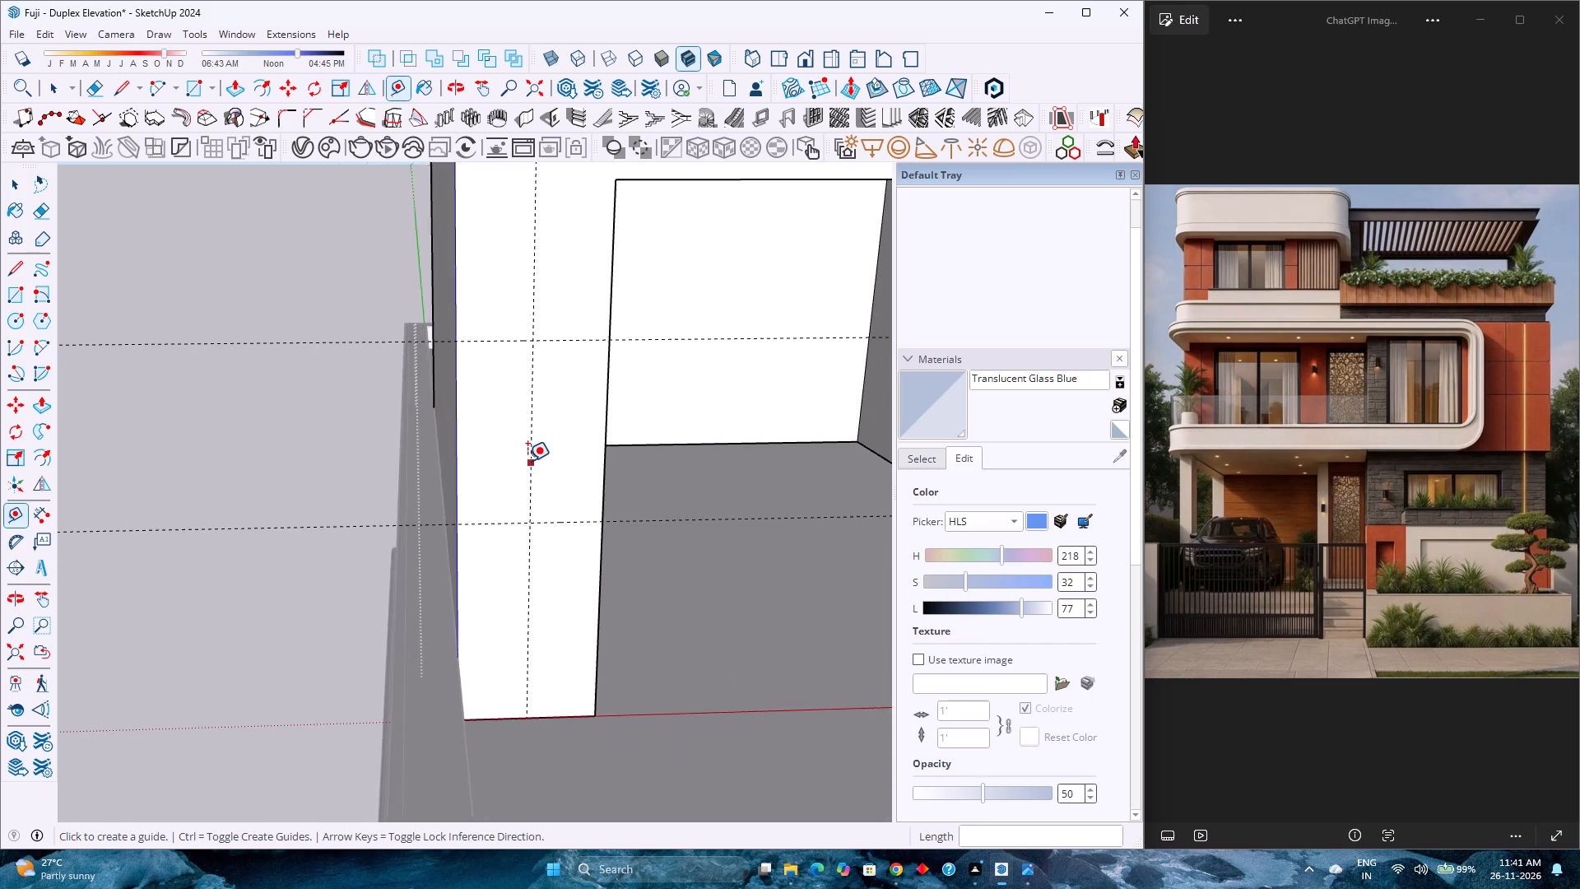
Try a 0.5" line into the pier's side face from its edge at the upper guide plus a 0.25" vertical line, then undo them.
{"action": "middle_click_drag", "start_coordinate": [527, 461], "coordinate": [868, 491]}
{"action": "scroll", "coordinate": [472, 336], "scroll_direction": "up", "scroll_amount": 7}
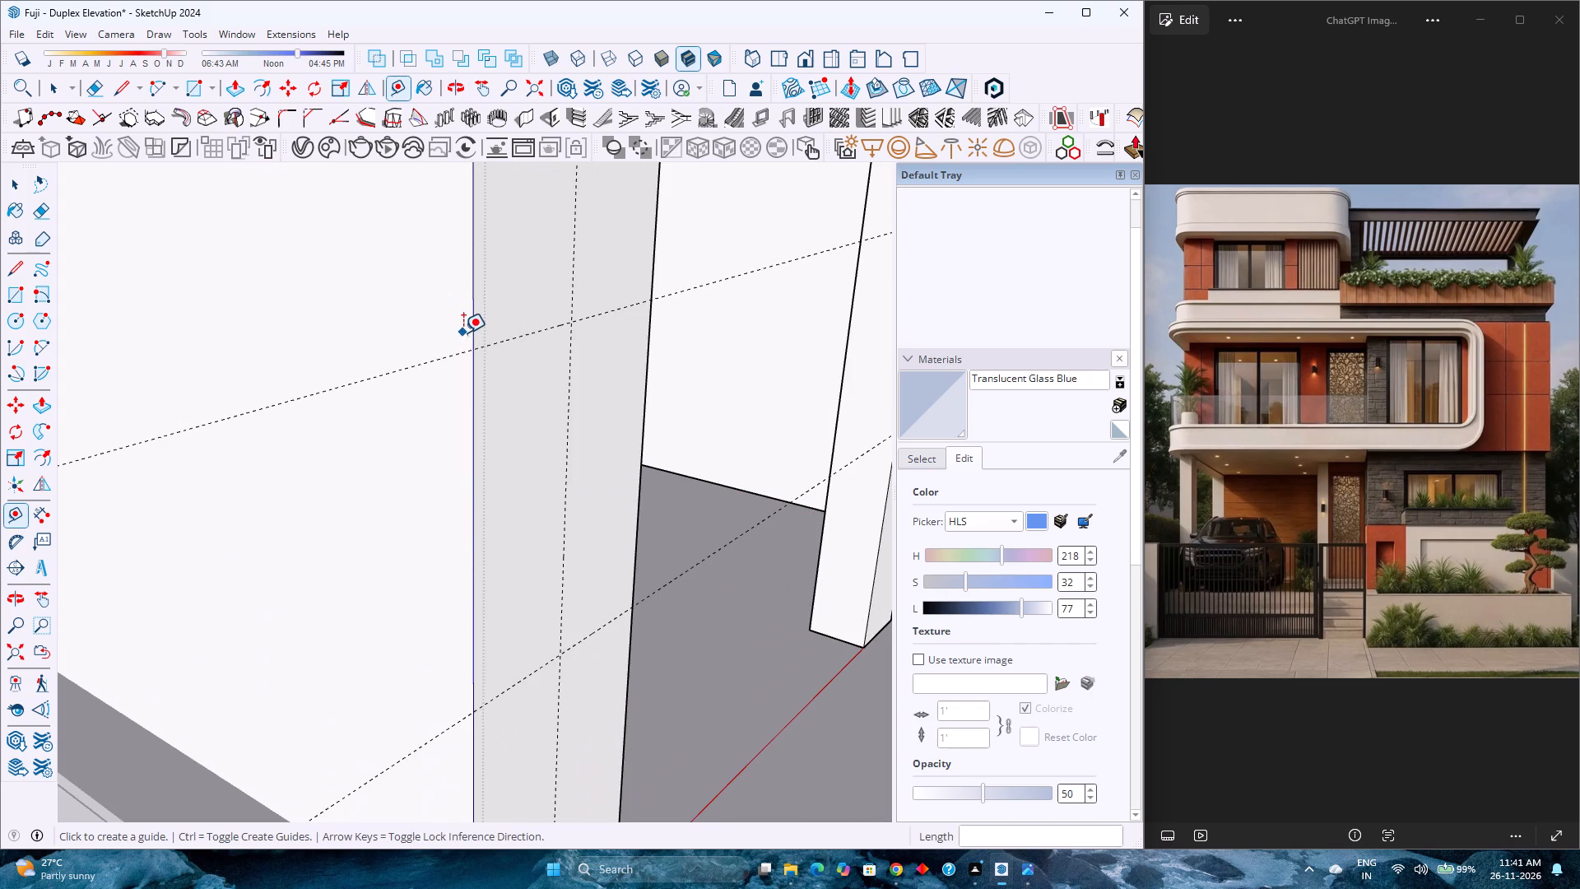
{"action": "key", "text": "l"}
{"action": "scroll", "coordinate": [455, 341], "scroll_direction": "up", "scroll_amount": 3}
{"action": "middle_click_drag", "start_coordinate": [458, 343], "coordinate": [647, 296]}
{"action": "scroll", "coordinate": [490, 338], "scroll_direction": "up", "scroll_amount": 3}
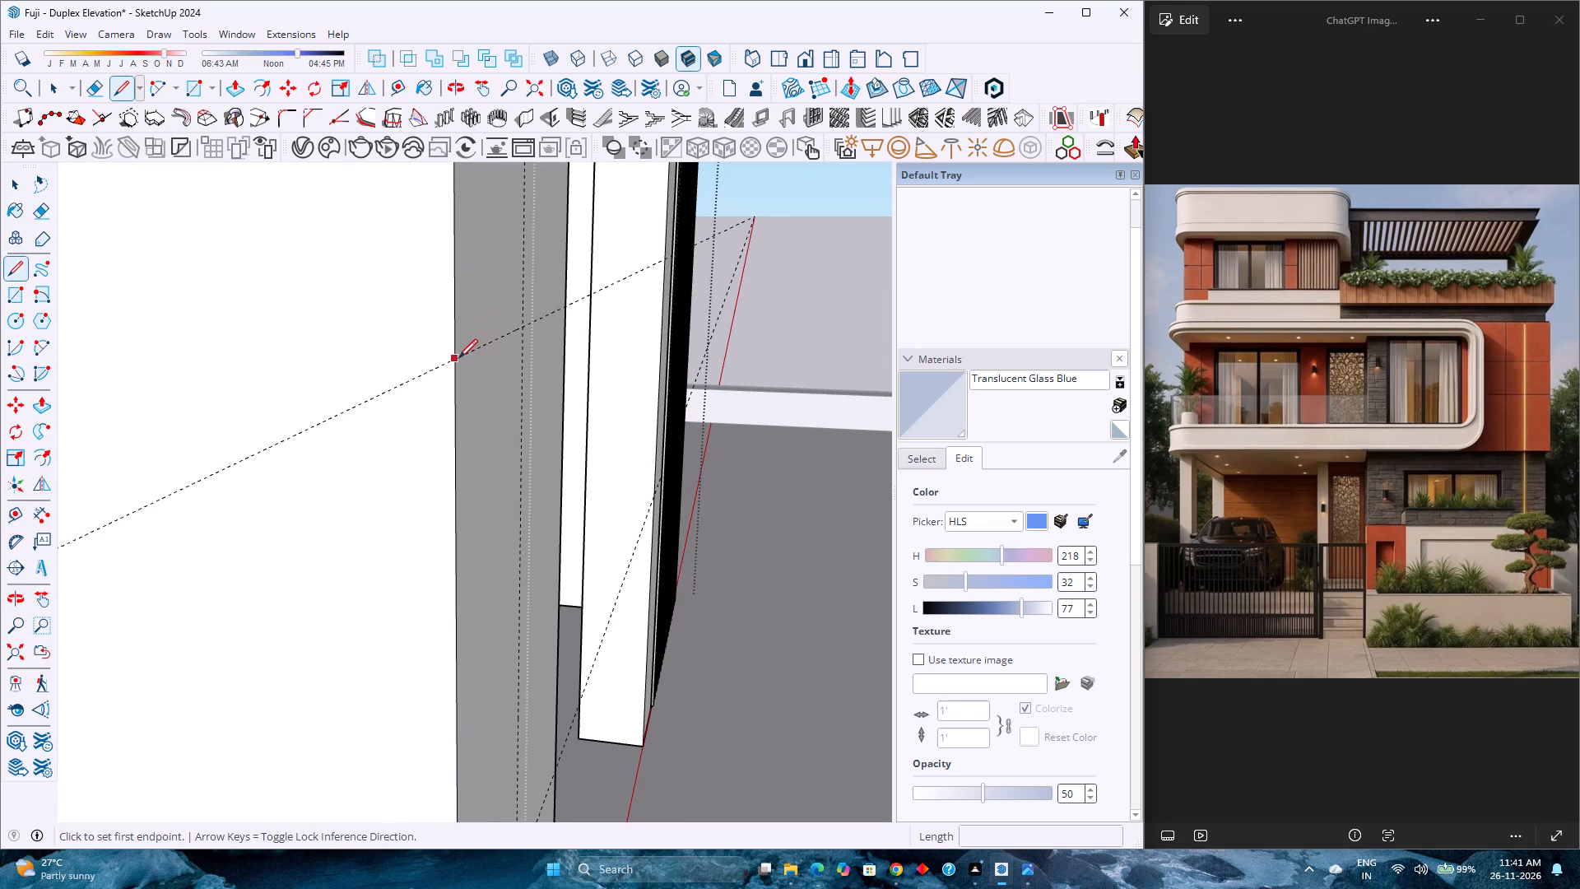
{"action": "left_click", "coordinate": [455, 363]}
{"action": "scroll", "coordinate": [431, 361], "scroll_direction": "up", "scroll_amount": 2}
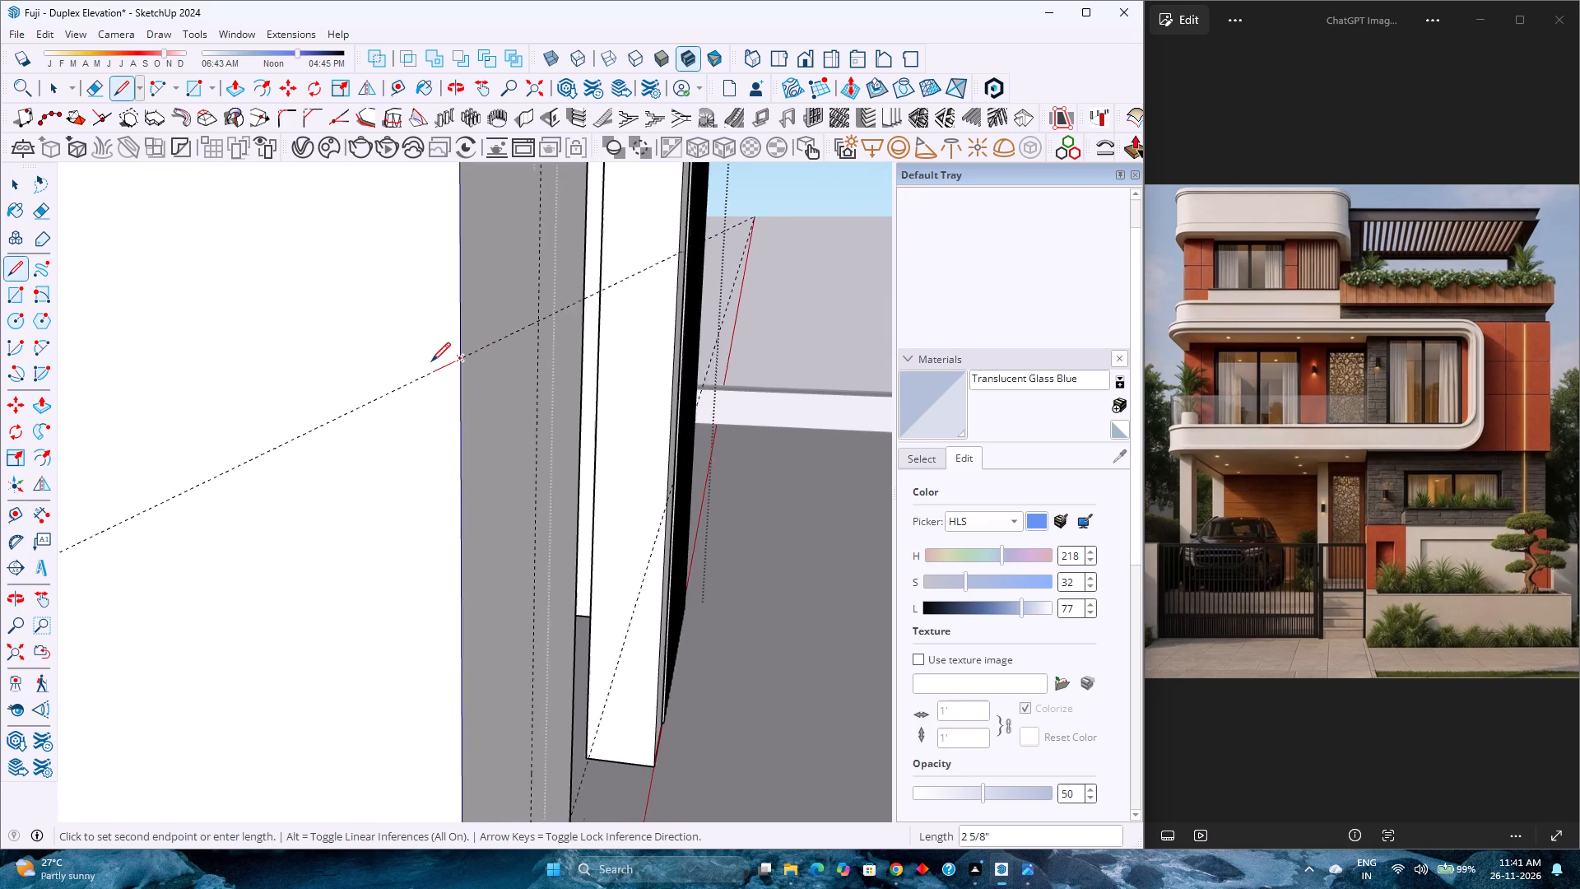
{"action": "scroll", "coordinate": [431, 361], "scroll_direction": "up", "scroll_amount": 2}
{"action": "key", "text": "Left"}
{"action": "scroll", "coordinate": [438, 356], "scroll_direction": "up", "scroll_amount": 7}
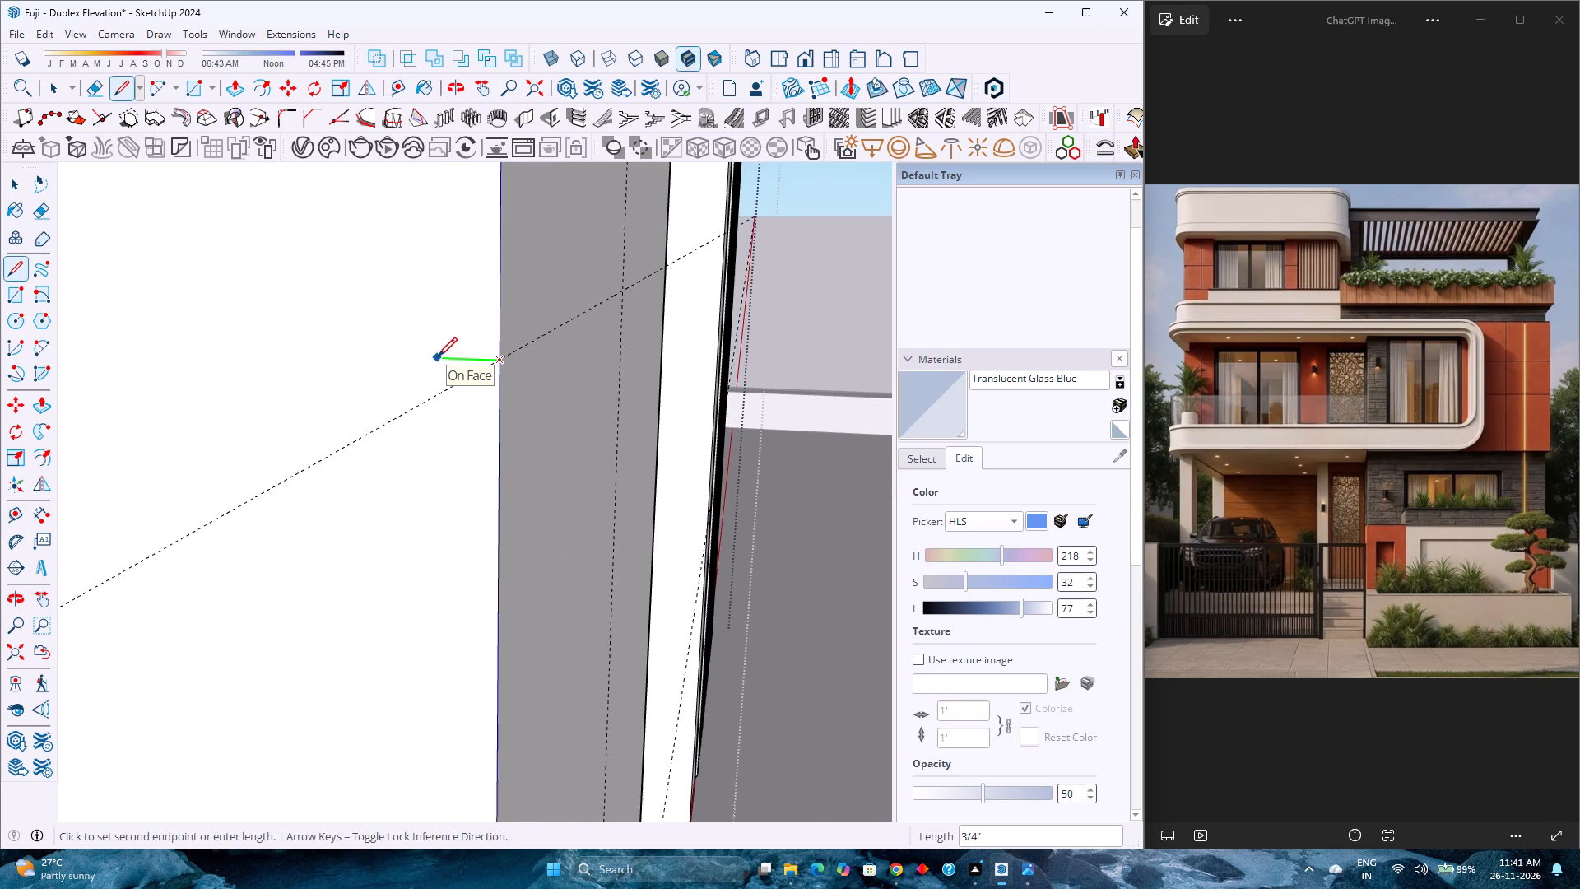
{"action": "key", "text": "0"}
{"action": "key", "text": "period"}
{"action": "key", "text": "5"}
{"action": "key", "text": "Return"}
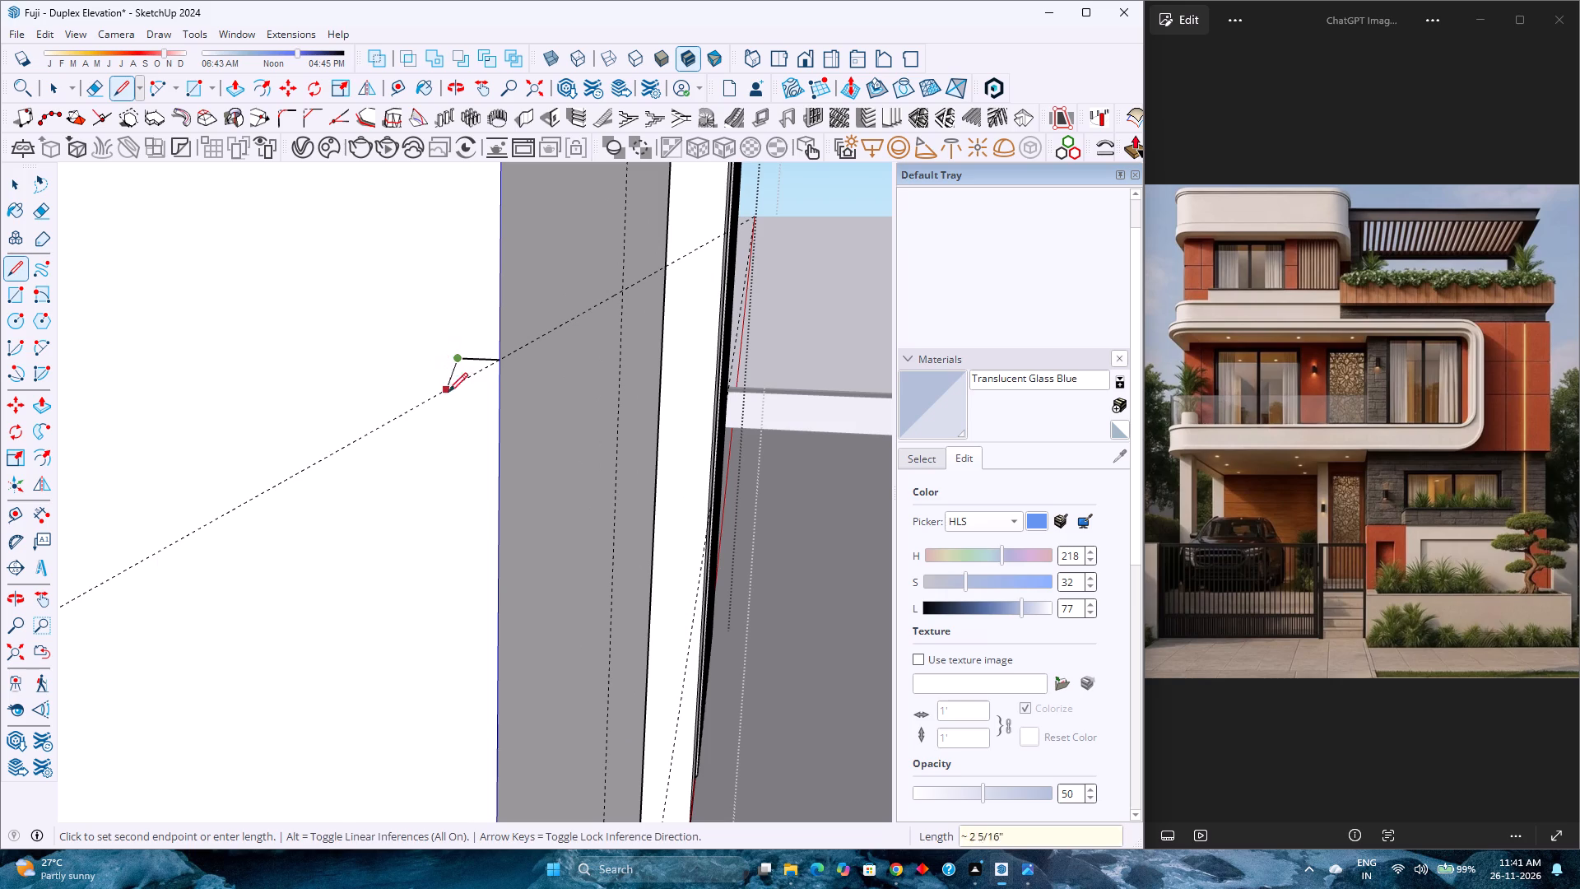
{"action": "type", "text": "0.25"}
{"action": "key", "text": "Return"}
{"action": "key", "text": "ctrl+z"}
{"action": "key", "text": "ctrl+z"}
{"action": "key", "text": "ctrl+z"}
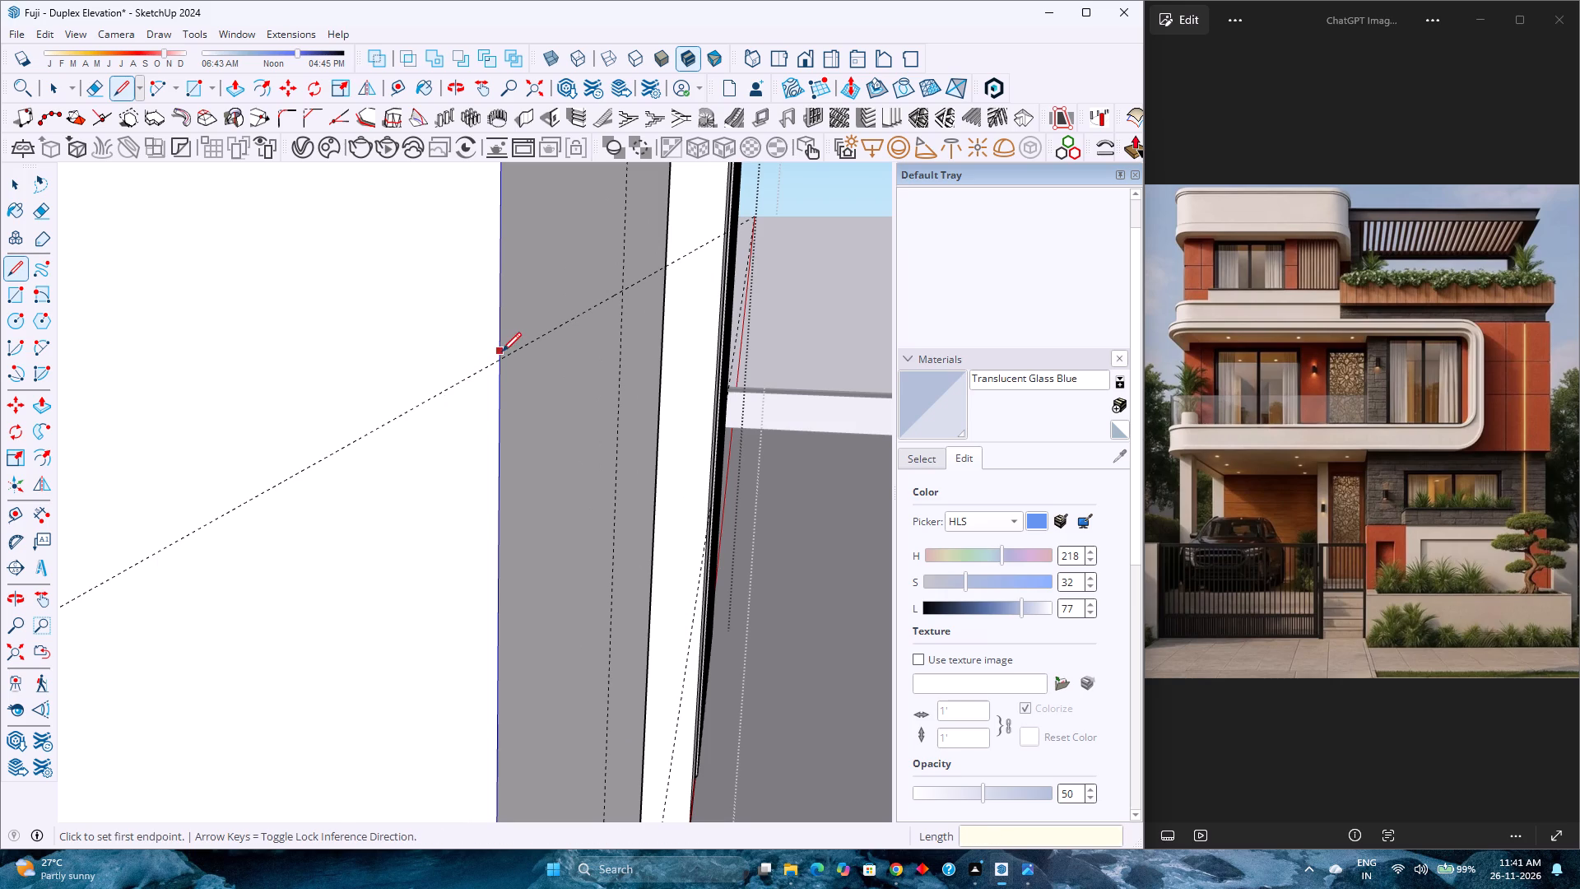
Draw a 0.25" by 0.25" square on the pier's side face, just below the upper guide at the front edge.
{"action": "scroll", "coordinate": [502, 361], "scroll_direction": "up", "scroll_amount": 7}
{"action": "middle_click_drag", "start_coordinate": [500, 361], "coordinate": [405, 437]}
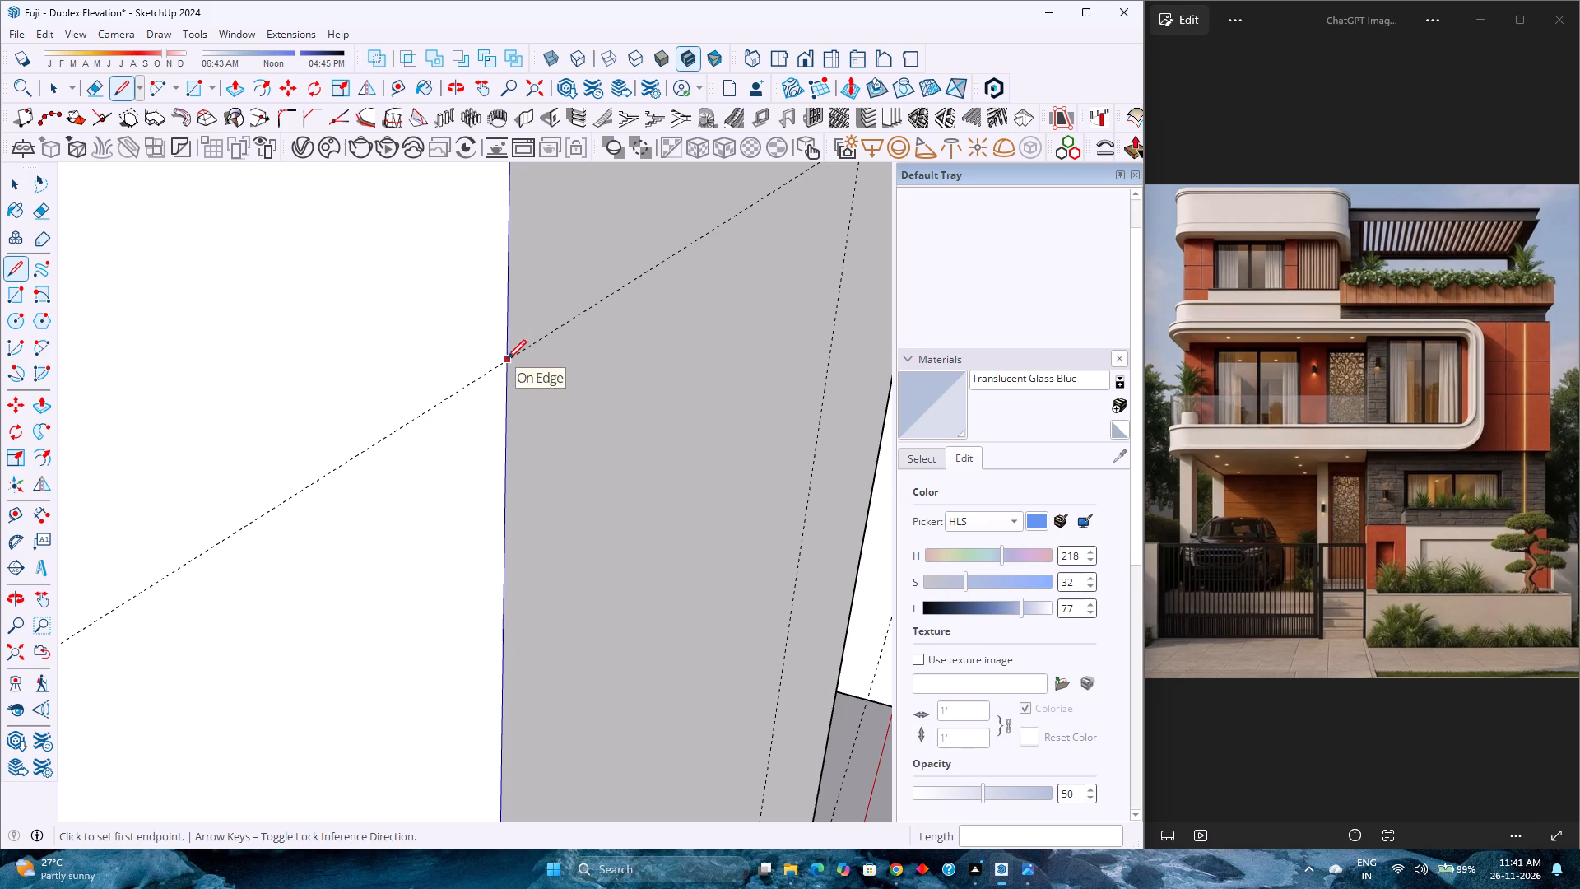
{"action": "left_click", "coordinate": [506, 365]}
{"action": "type", "text": "0.25"}
{"action": "key", "text": "Return"}
{"action": "scroll", "coordinate": [477, 450], "scroll_direction": "down", "scroll_amount": 4}
{"action": "middle_click_drag", "start_coordinate": [467, 449], "coordinate": [499, 339]}
{"action": "scroll", "coordinate": [499, 339], "scroll_direction": "down", "scroll_amount": 3}
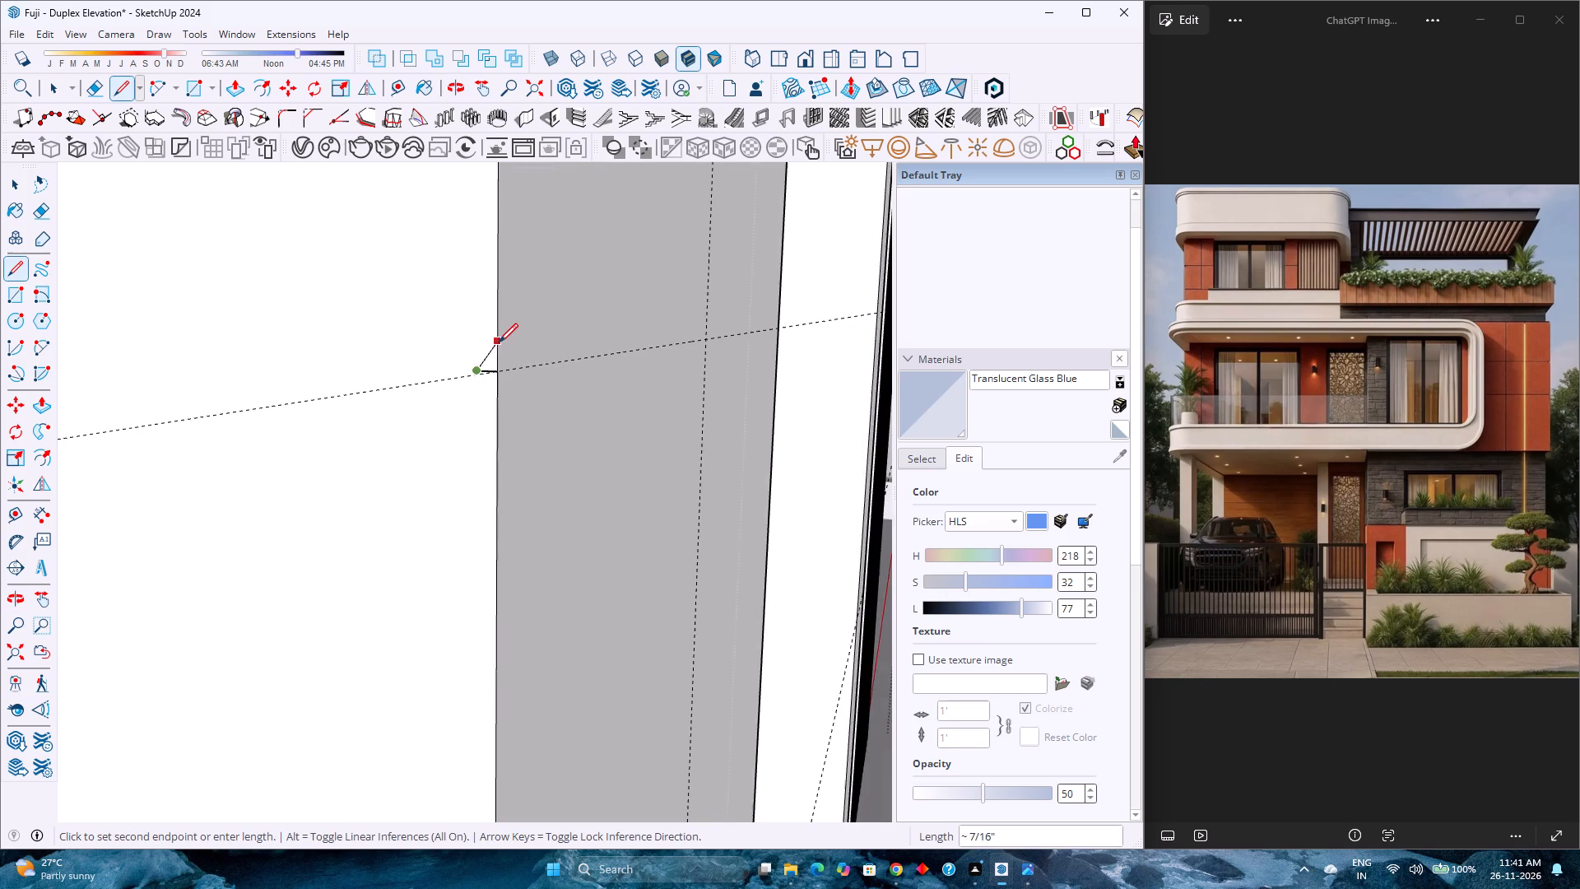
{"action": "scroll", "coordinate": [499, 342], "scroll_direction": "down", "scroll_amount": 17}
{"action": "scroll", "coordinate": [483, 385], "scroll_direction": "up", "scroll_amount": 5}
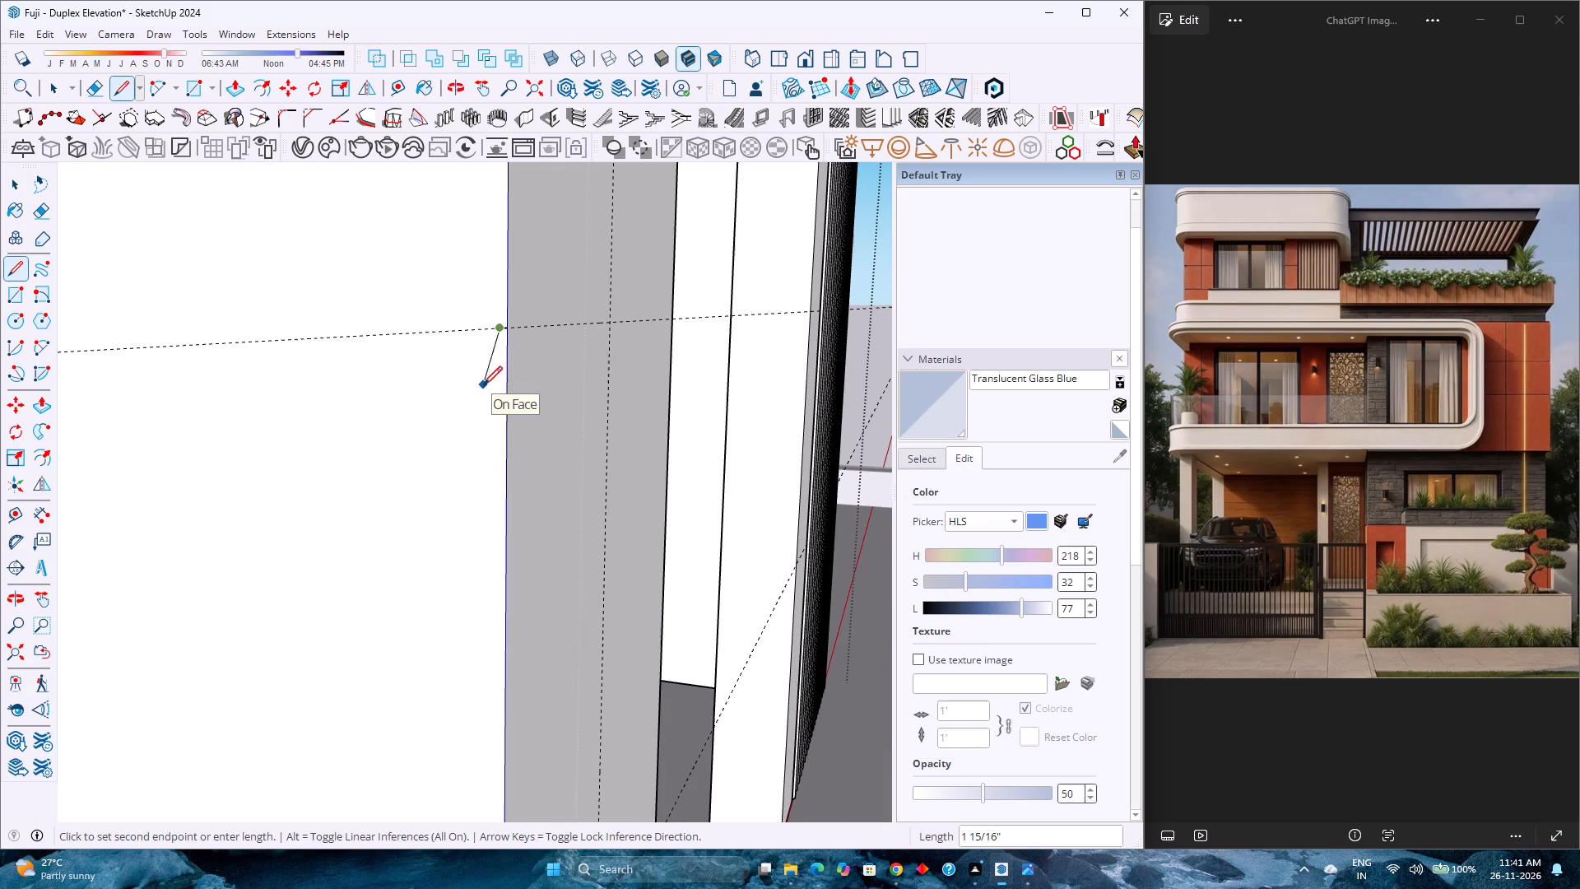
{"action": "key", "text": "Up"}
{"action": "type", "text": "0.25"}
{"action": "key", "text": "Return"}
{"action": "scroll", "coordinate": [497, 358], "scroll_direction": "up", "scroll_amount": 10}
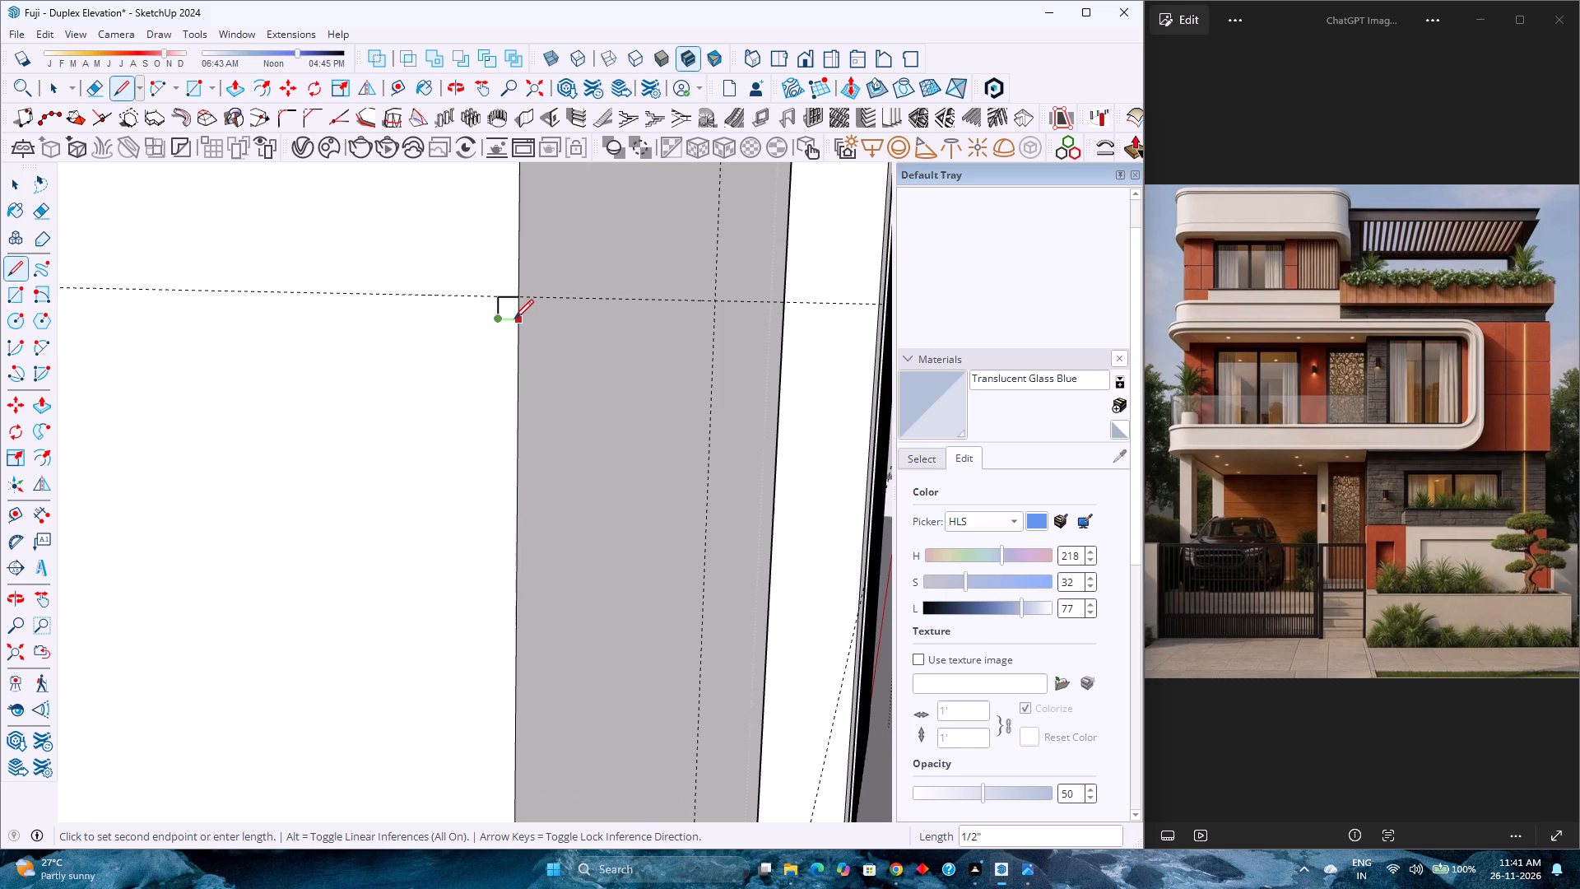
{"action": "left_click", "coordinate": [514, 317]}
{"action": "scroll", "coordinate": [514, 318], "scroll_direction": "up", "scroll_amount": 4}
{"action": "scroll", "coordinate": [513, 320], "scroll_direction": "down", "scroll_amount": 2}
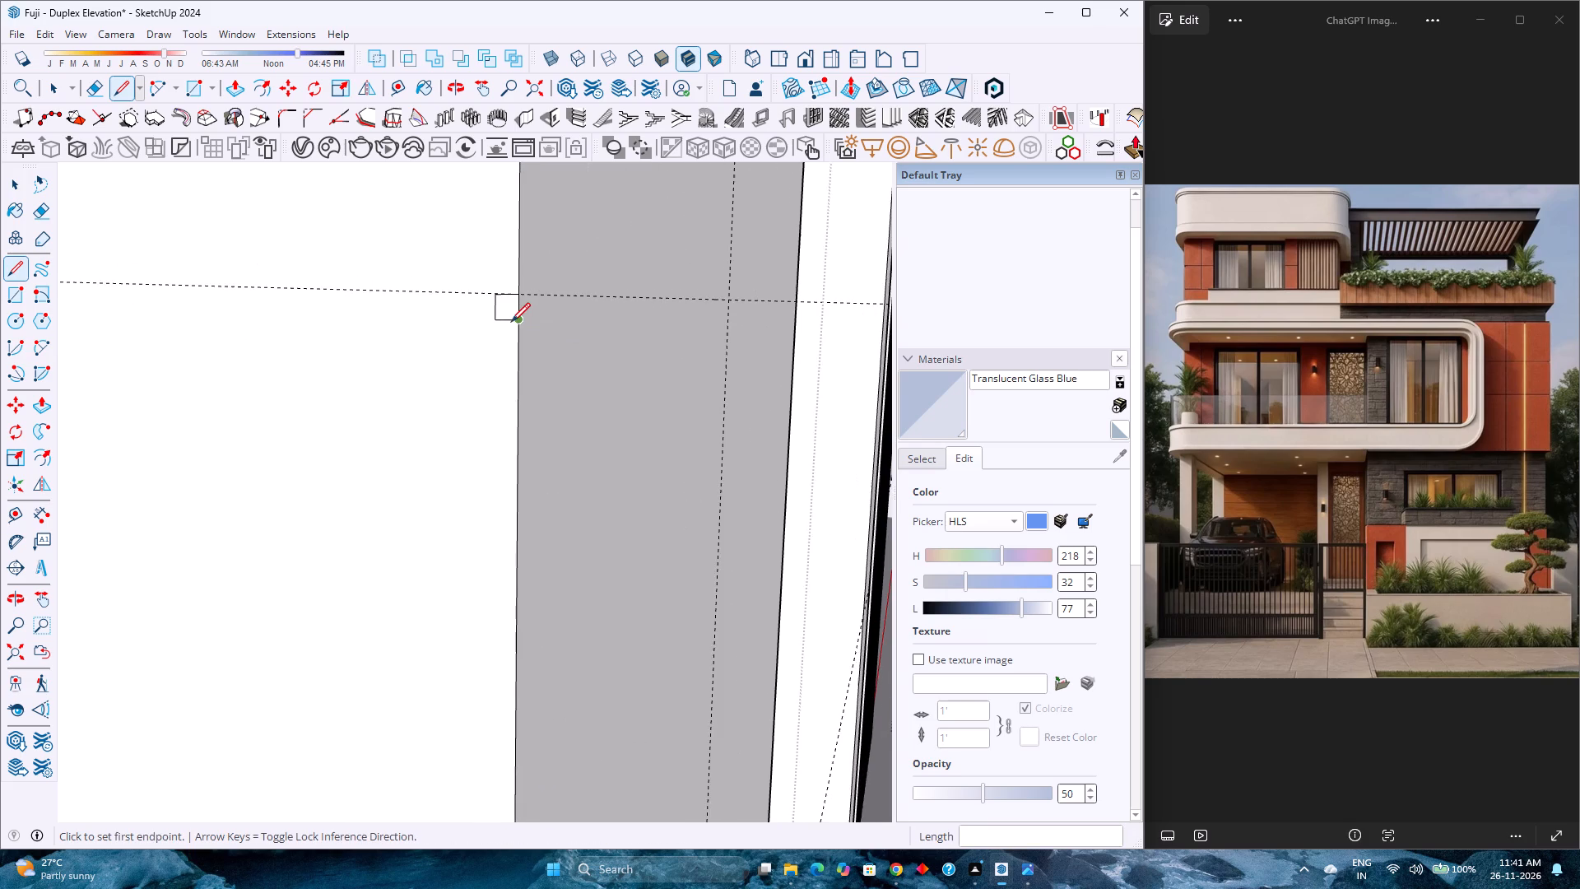
{"action": "scroll", "coordinate": [511, 322], "scroll_direction": "down", "scroll_amount": 3}
{"action": "middle_click_drag", "start_coordinate": [550, 331], "coordinate": [491, 361]}
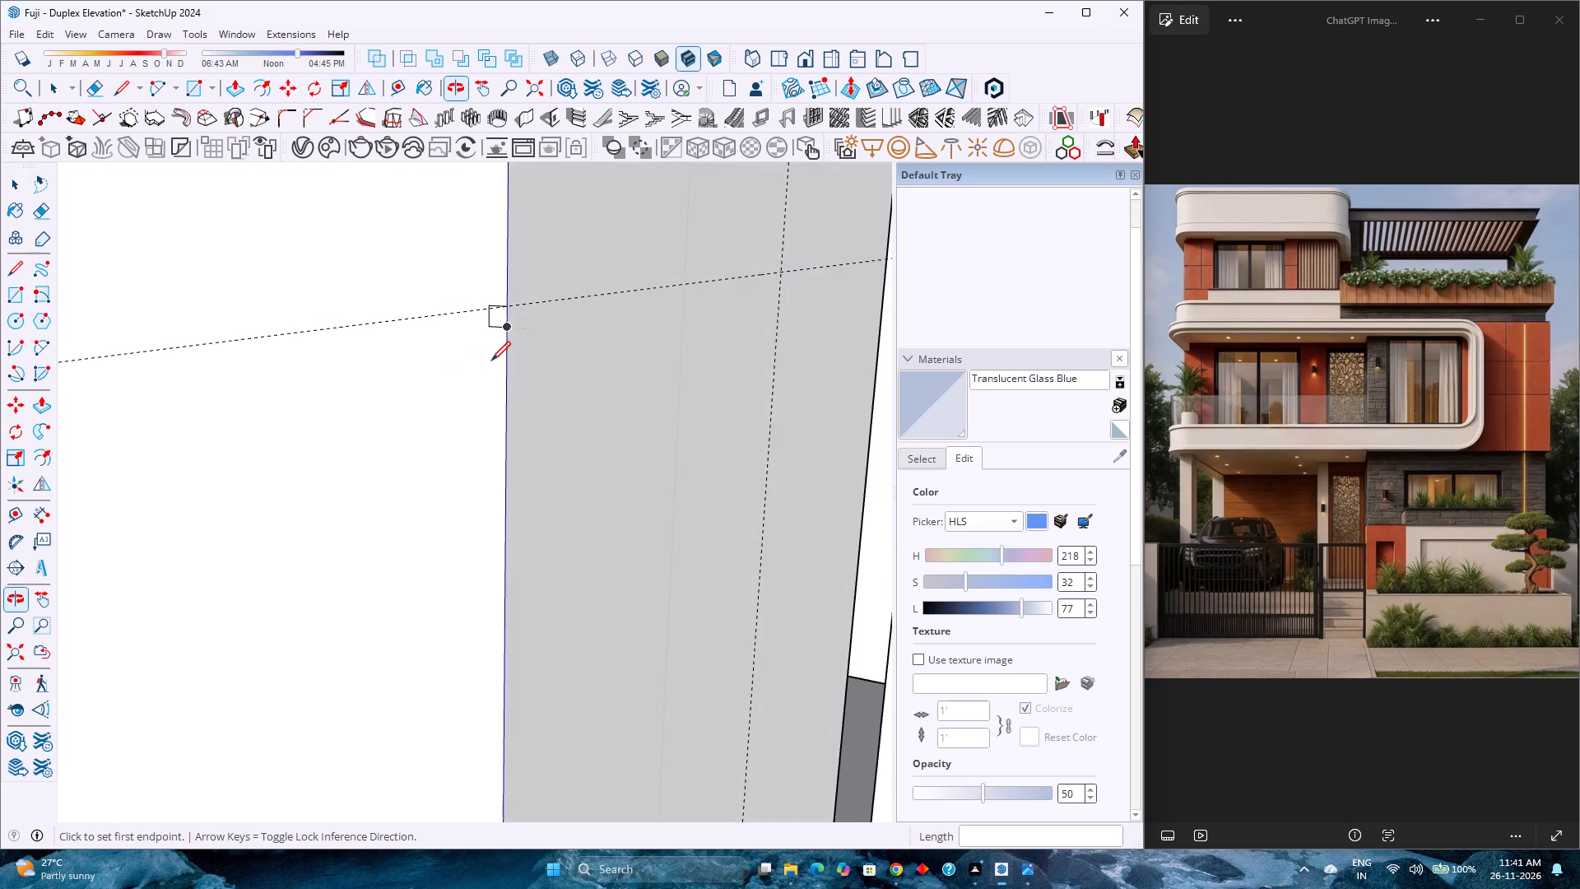
Copy the small square face 2'6" down along the pier edge to the lower horizontal guide.
{"action": "key", "text": "space"}
{"action": "left_click", "coordinate": [498, 317]}
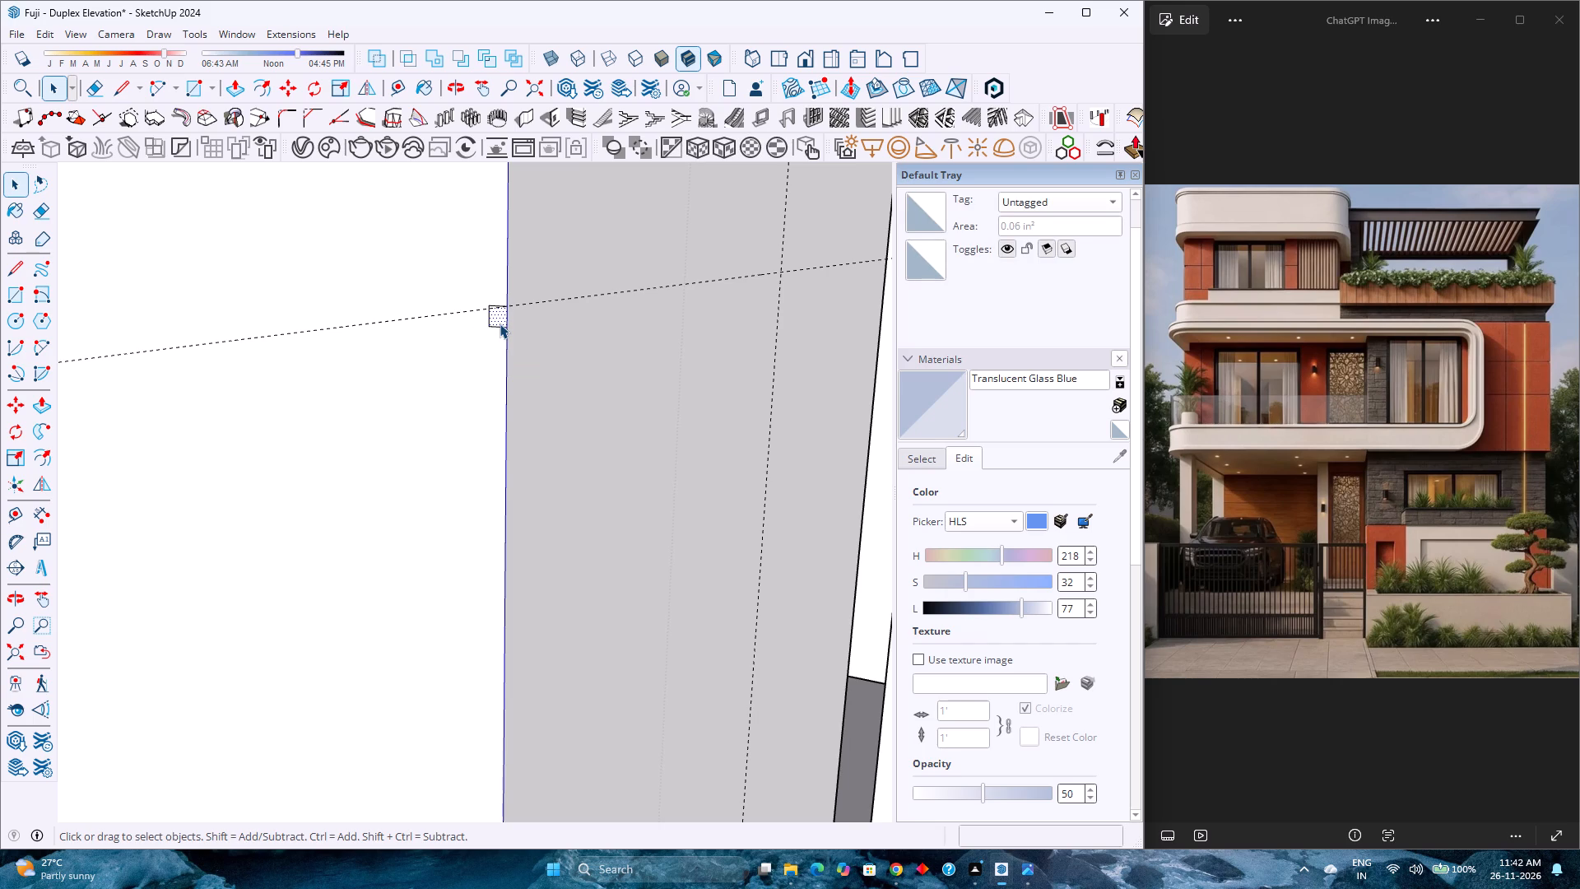
{"action": "key", "text": "m"}
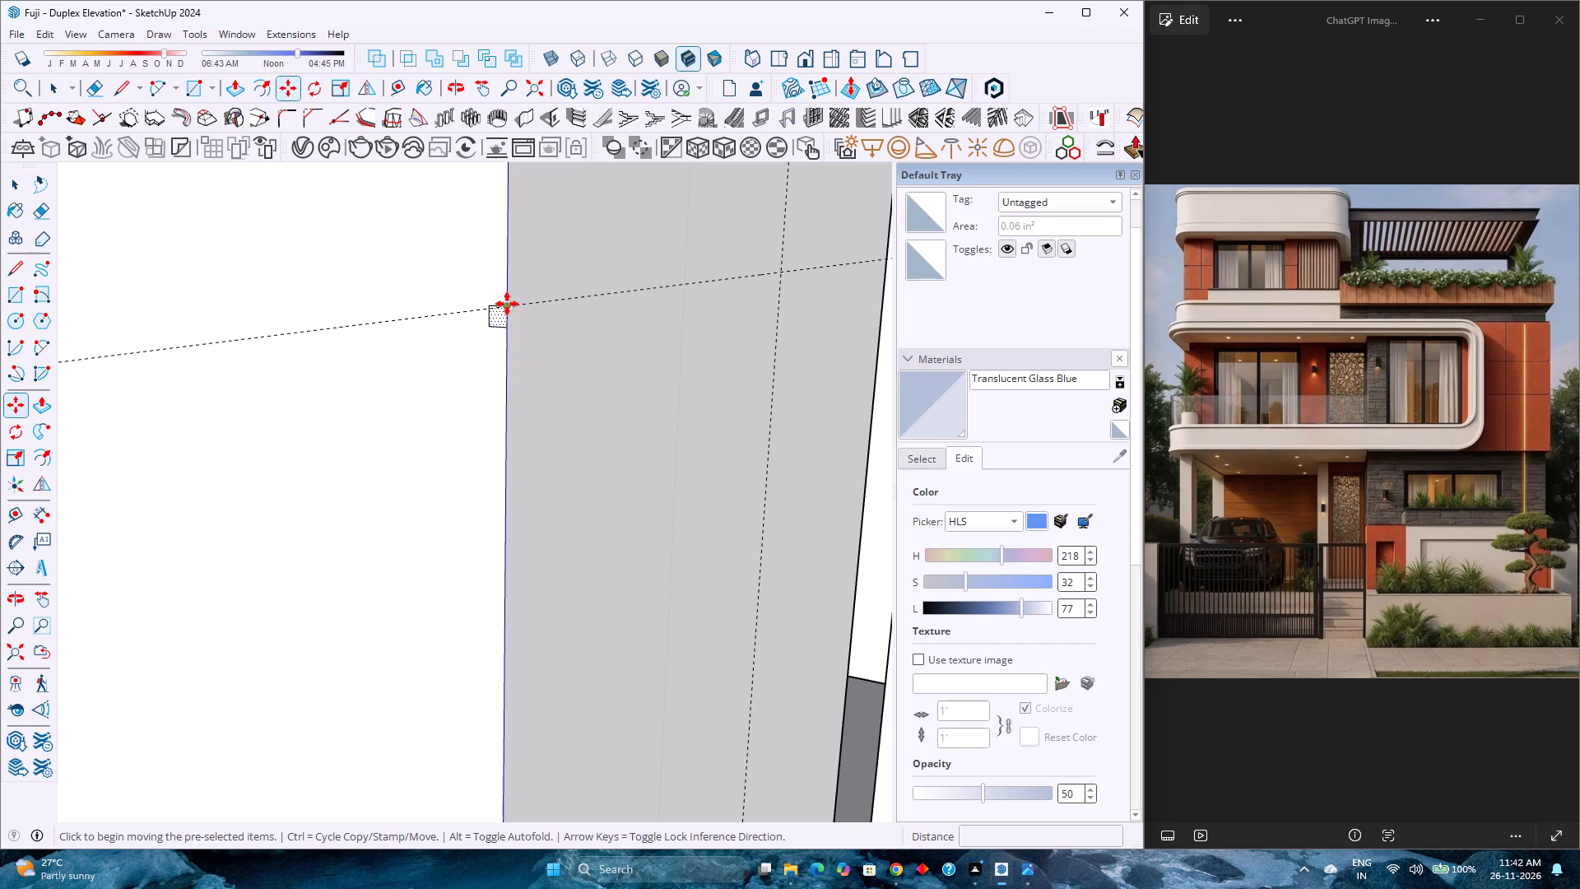
{"action": "left_click", "coordinate": [509, 307]}
{"action": "scroll", "coordinate": [528, 357], "scroll_direction": "down", "scroll_amount": 3}
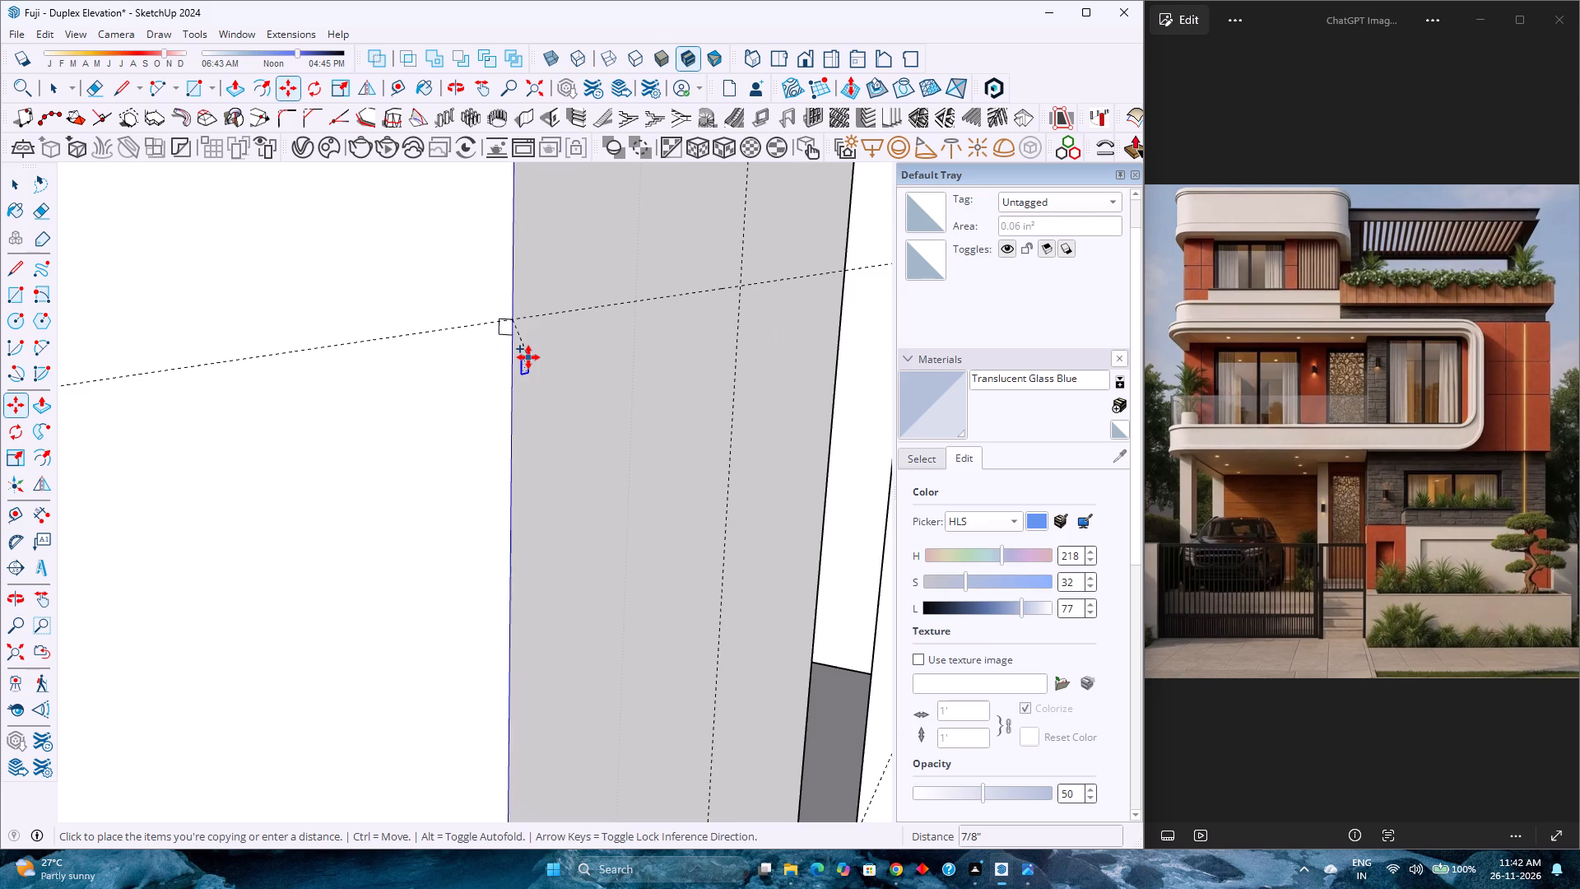
{"action": "scroll", "coordinate": [528, 357], "scroll_direction": "down", "scroll_amount": 20}
{"action": "scroll", "coordinate": [528, 357], "scroll_direction": "down", "scroll_amount": 1}
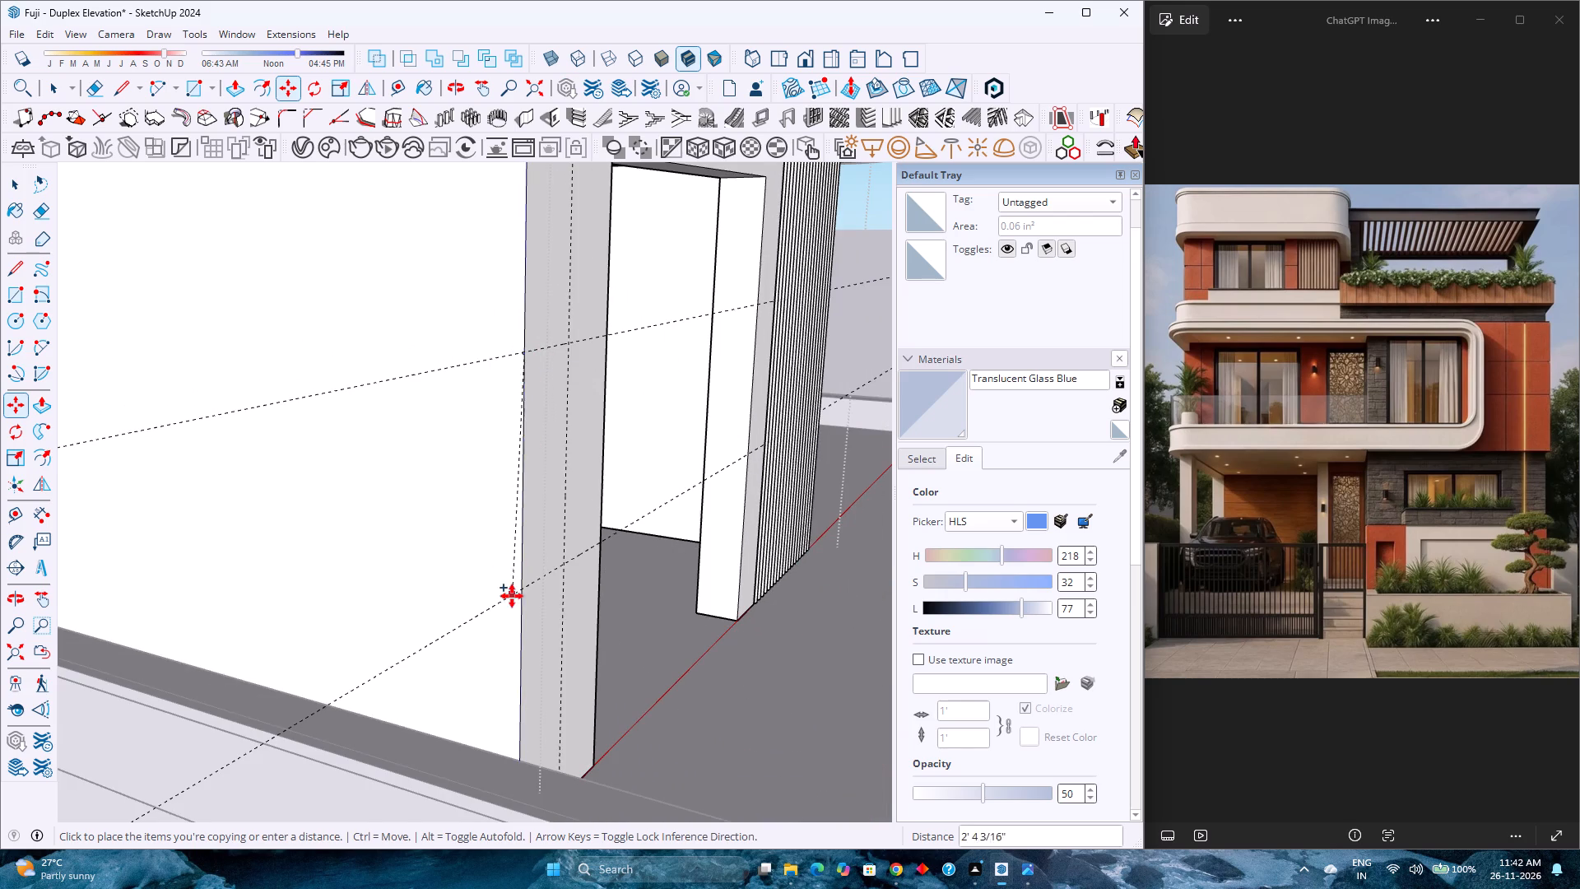
{"action": "scroll", "coordinate": [517, 606], "scroll_direction": "up", "scroll_amount": 20}
{"action": "scroll", "coordinate": [517, 606], "scroll_direction": "up", "scroll_amount": 1}
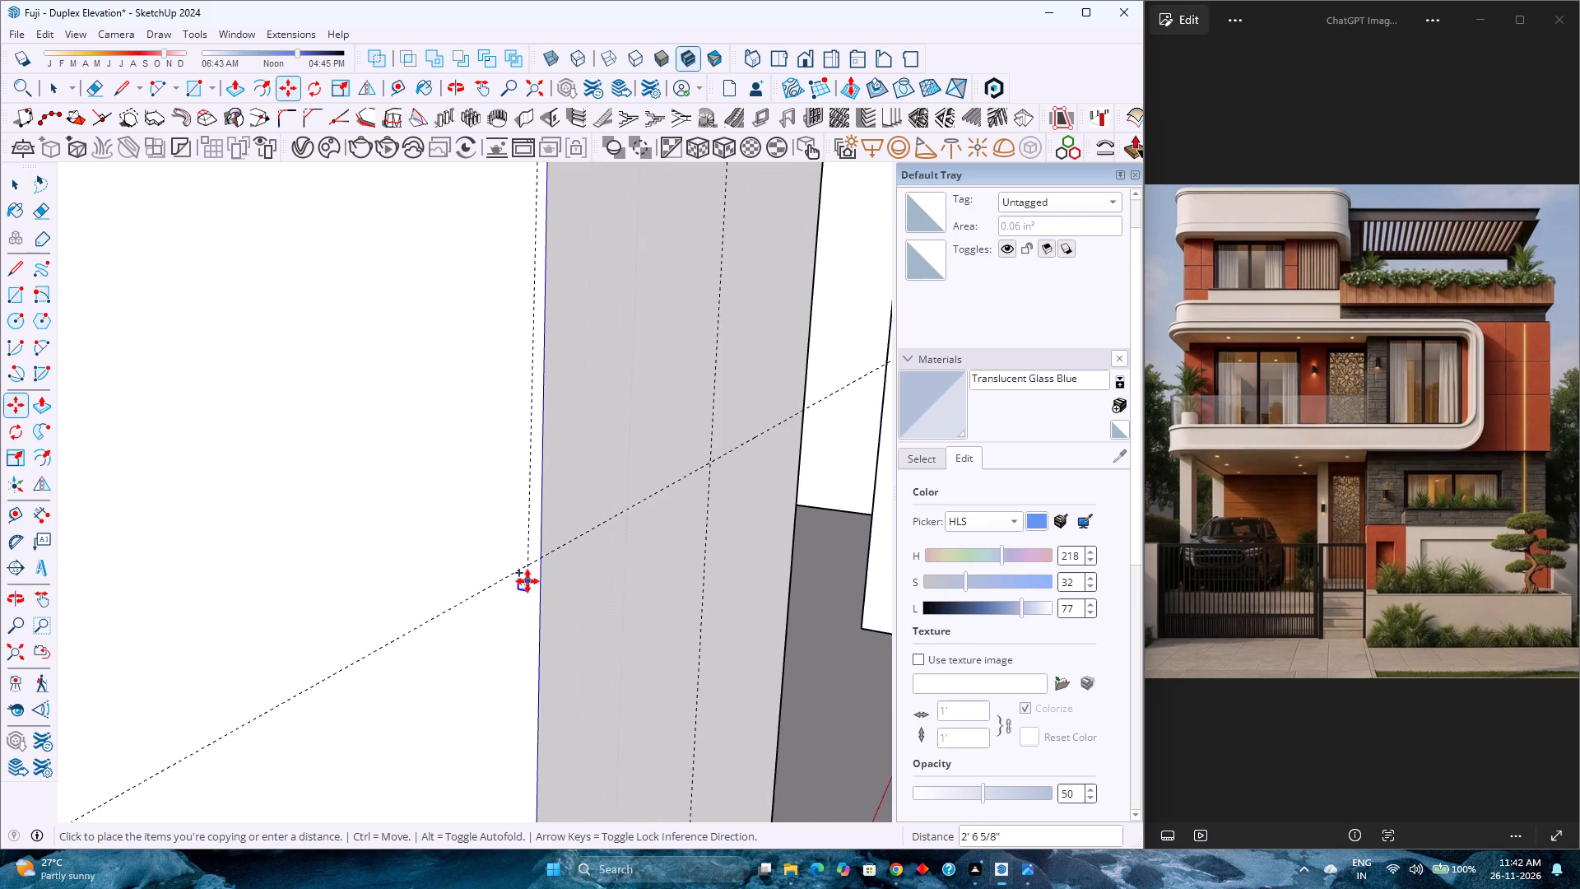
{"action": "scroll", "coordinate": [527, 581], "scroll_direction": "up", "scroll_amount": 1}
{"action": "left_click", "coordinate": [544, 552]}
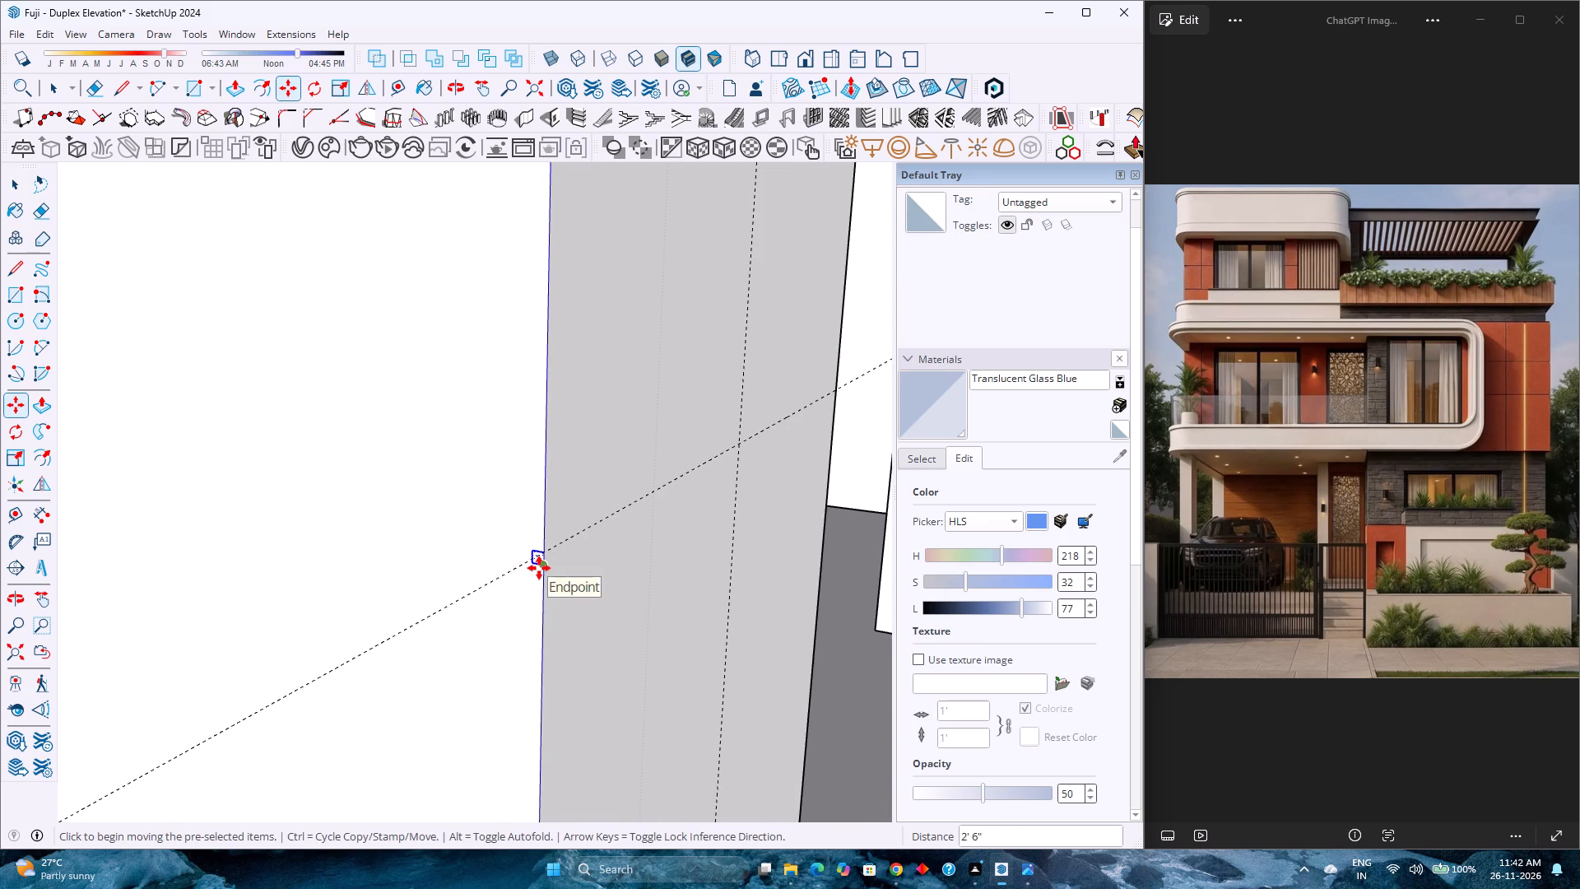
Copy both small square faces 8' across the opening to the side-face edge of the pier beside the vertical louvers.
{"action": "key", "text": "p"}
{"action": "scroll", "coordinate": [539, 568], "scroll_direction": "up", "scroll_amount": 4}
{"action": "key", "text": "space"}
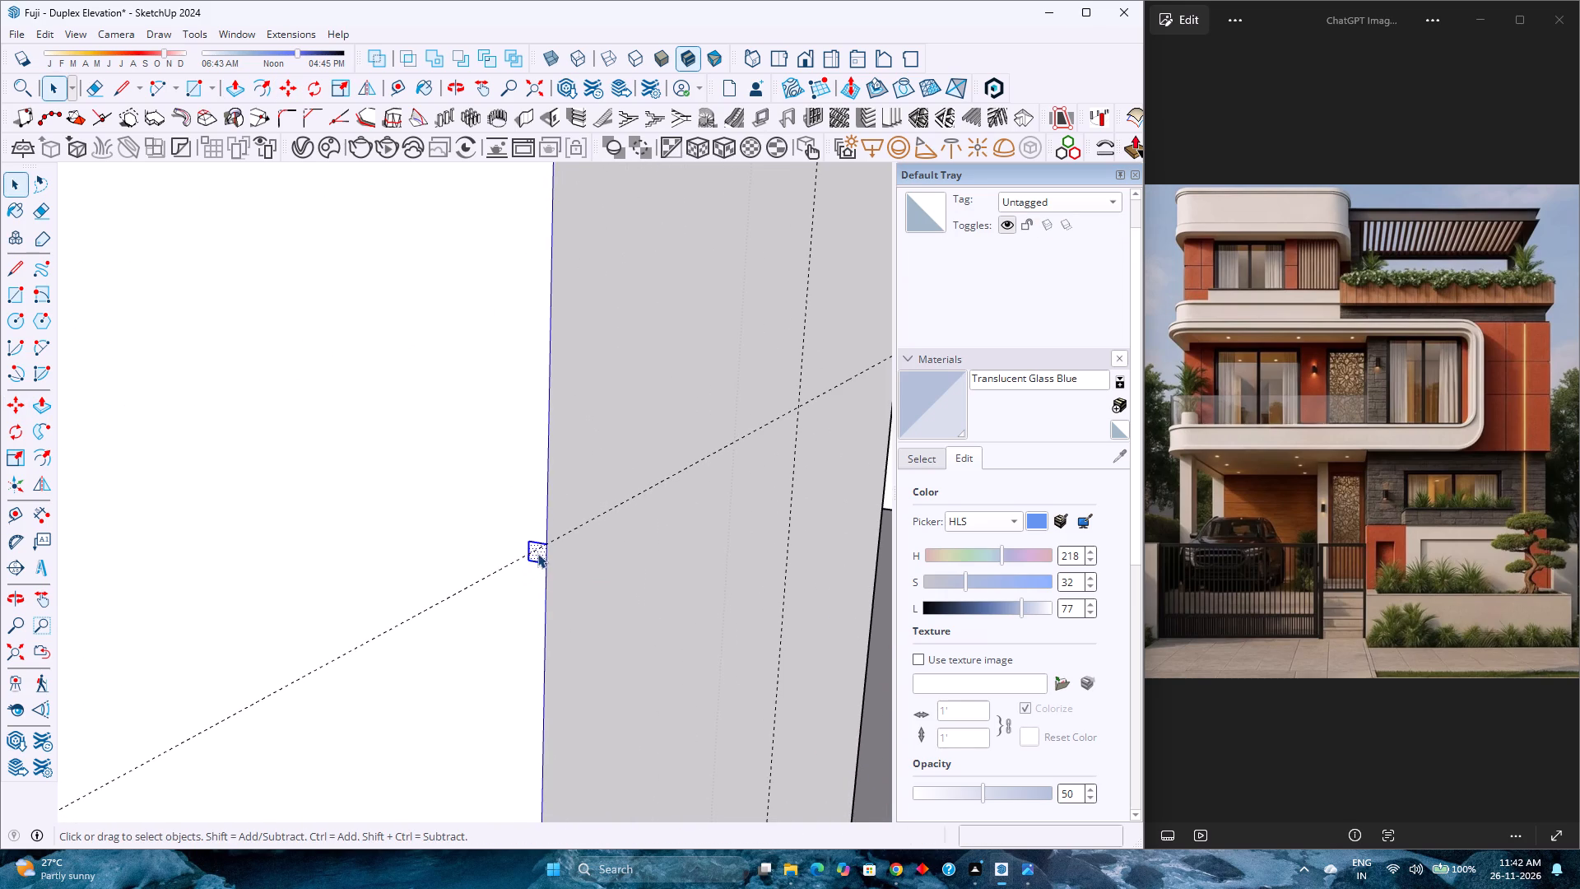
{"action": "left_click", "coordinate": [538, 553]}
{"action": "left_click", "coordinate": [538, 553]}
{"action": "left_click", "coordinate": [538, 553]}
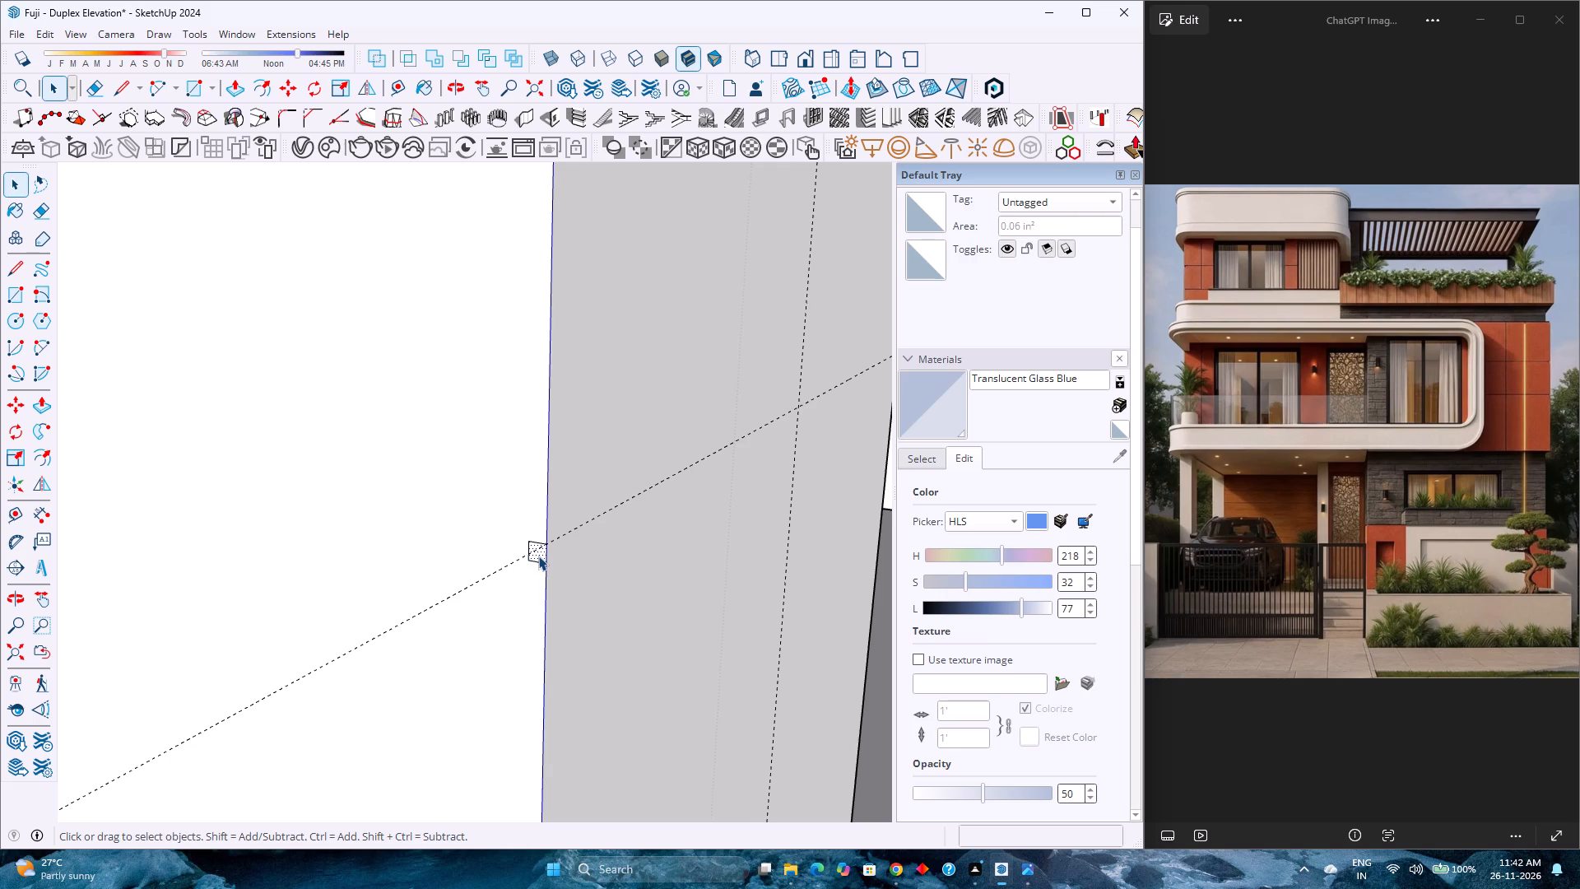
{"action": "scroll", "coordinate": [538, 556], "scroll_direction": "up", "scroll_amount": 2}
{"action": "left_click", "coordinate": [538, 556]}
{"action": "scroll", "coordinate": [538, 556], "scroll_direction": "down", "scroll_amount": 13}
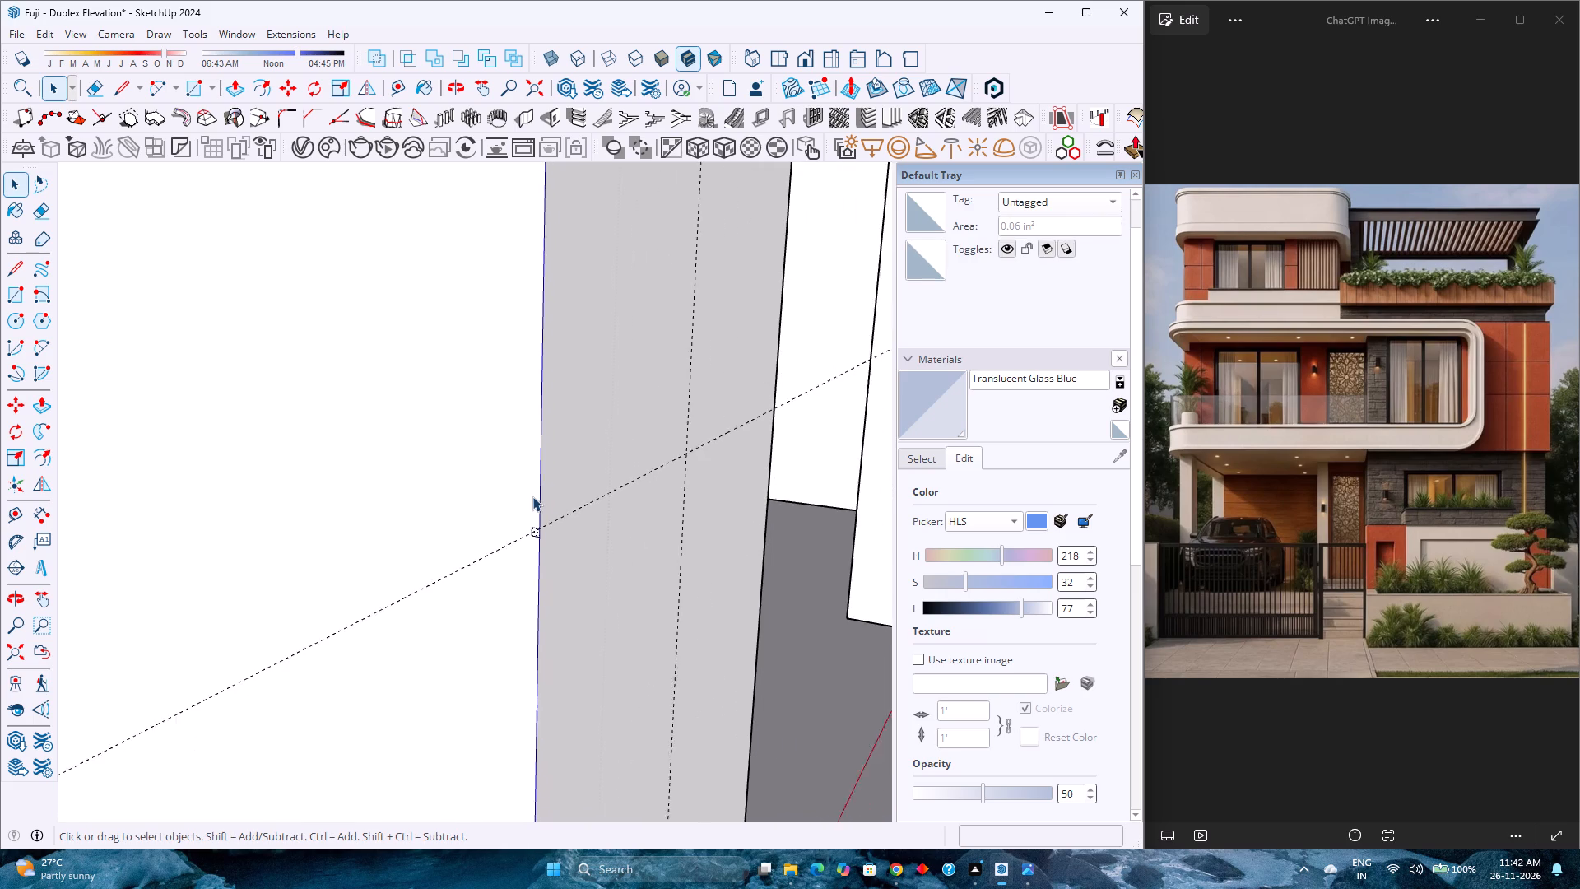
{"action": "scroll", "coordinate": [532, 496], "scroll_direction": "down", "scroll_amount": 15}
{"action": "middle_click_drag", "start_coordinate": [563, 450], "coordinate": [567, 654], "text": "shift"}
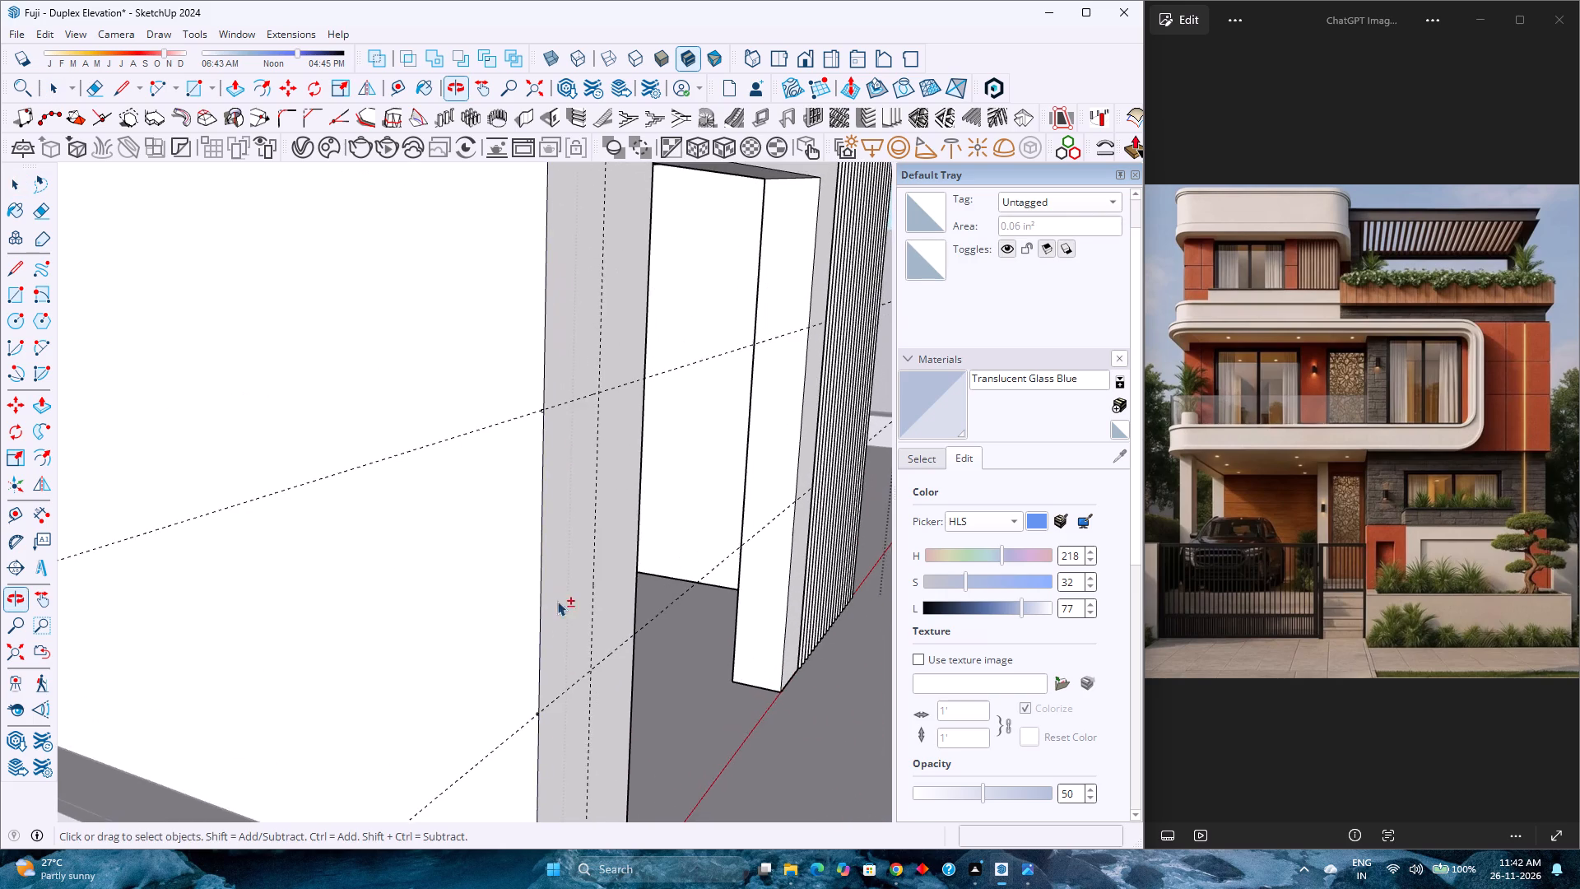
{"action": "scroll", "coordinate": [567, 398], "scroll_direction": "up", "scroll_amount": 20}
{"action": "scroll", "coordinate": [567, 398], "scroll_direction": "up", "scroll_amount": 6}
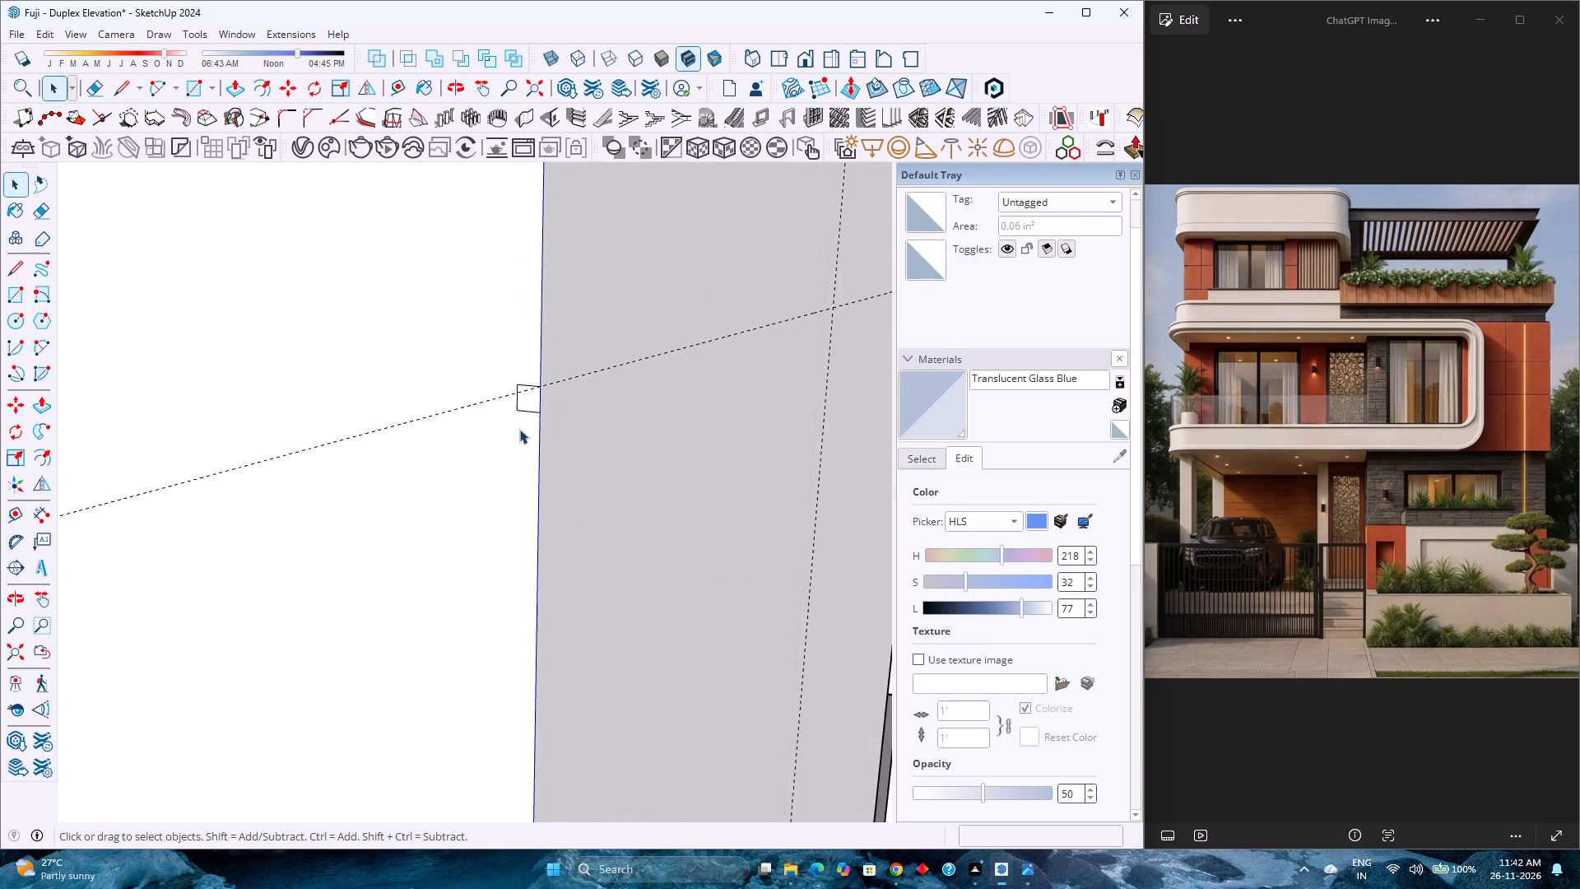
{"action": "scroll", "coordinate": [519, 429], "scroll_direction": "up", "scroll_amount": 2}
{"action": "left_click", "coordinate": [534, 398], "text": "ctrl"}
{"action": "key", "text": "m"}
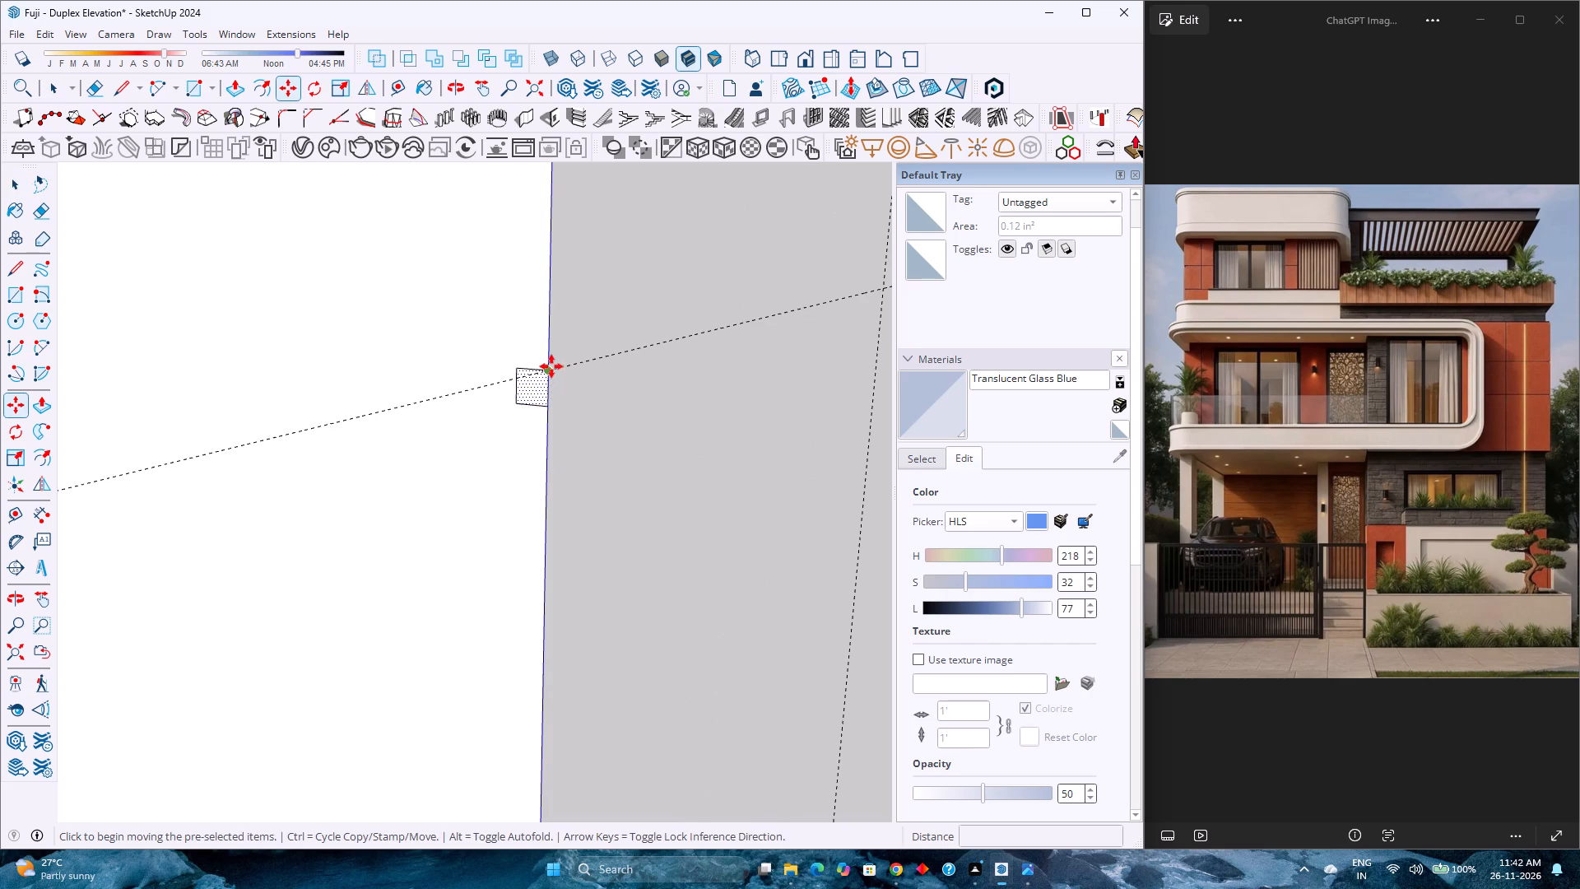
{"action": "left_click", "coordinate": [551, 366]}
{"action": "scroll", "coordinate": [512, 440], "scroll_direction": "down", "scroll_amount": 18}
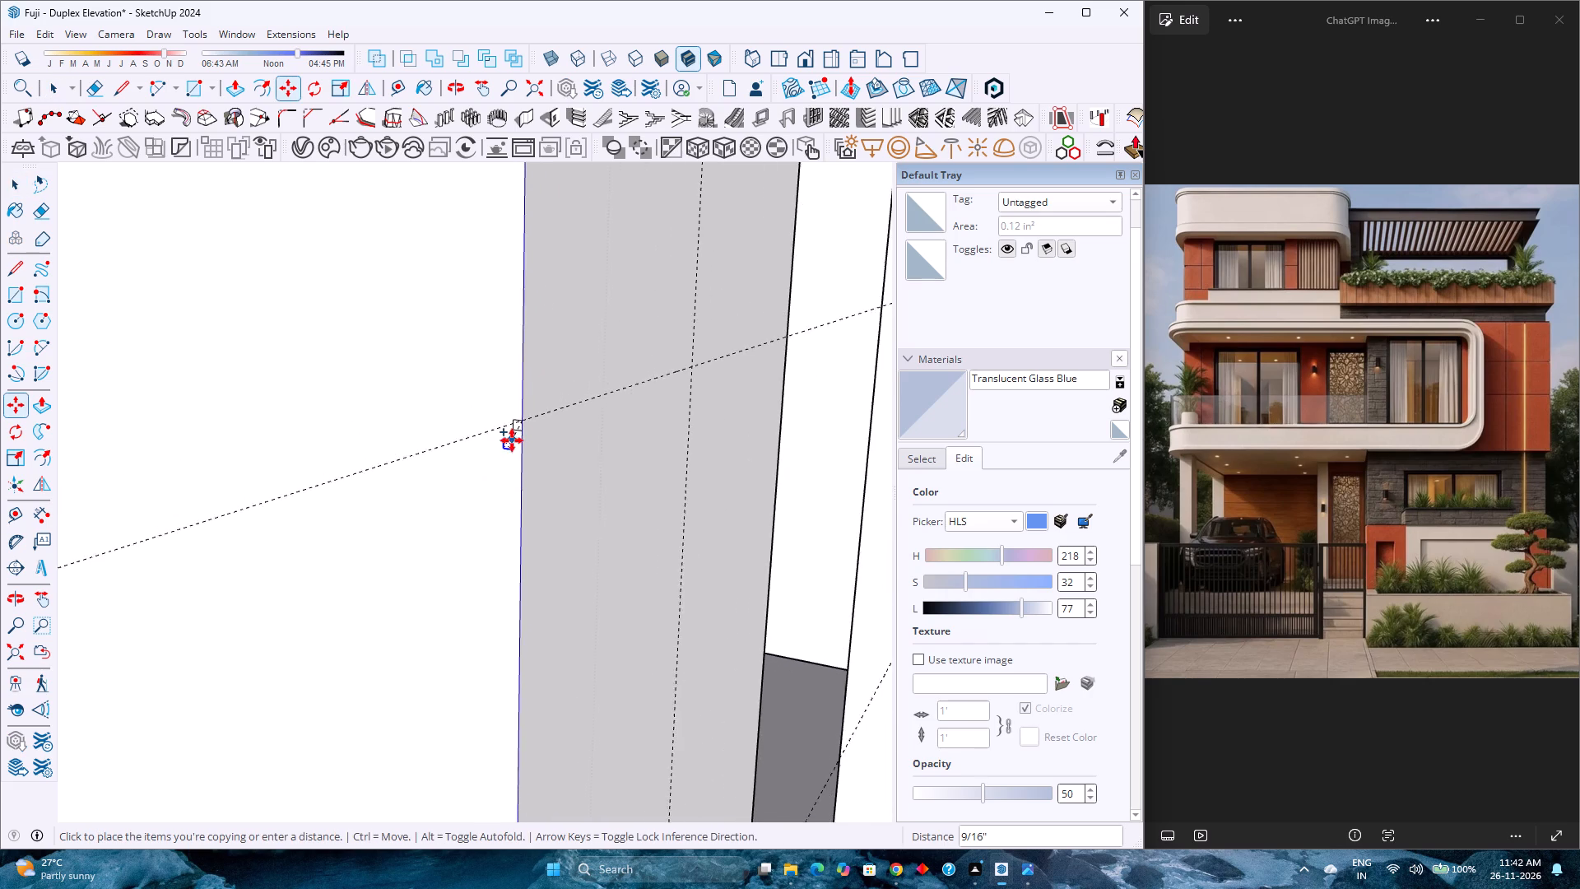
{"action": "scroll", "coordinate": [512, 440], "scroll_direction": "down", "scroll_amount": 6}
{"action": "scroll", "coordinate": [512, 440], "scroll_direction": "up", "scroll_amount": 1}
{"action": "scroll", "coordinate": [512, 440], "scroll_direction": "down", "scroll_amount": 12}
{"action": "middle_click_drag", "start_coordinate": [676, 412], "coordinate": [647, 435], "text": "shift"}
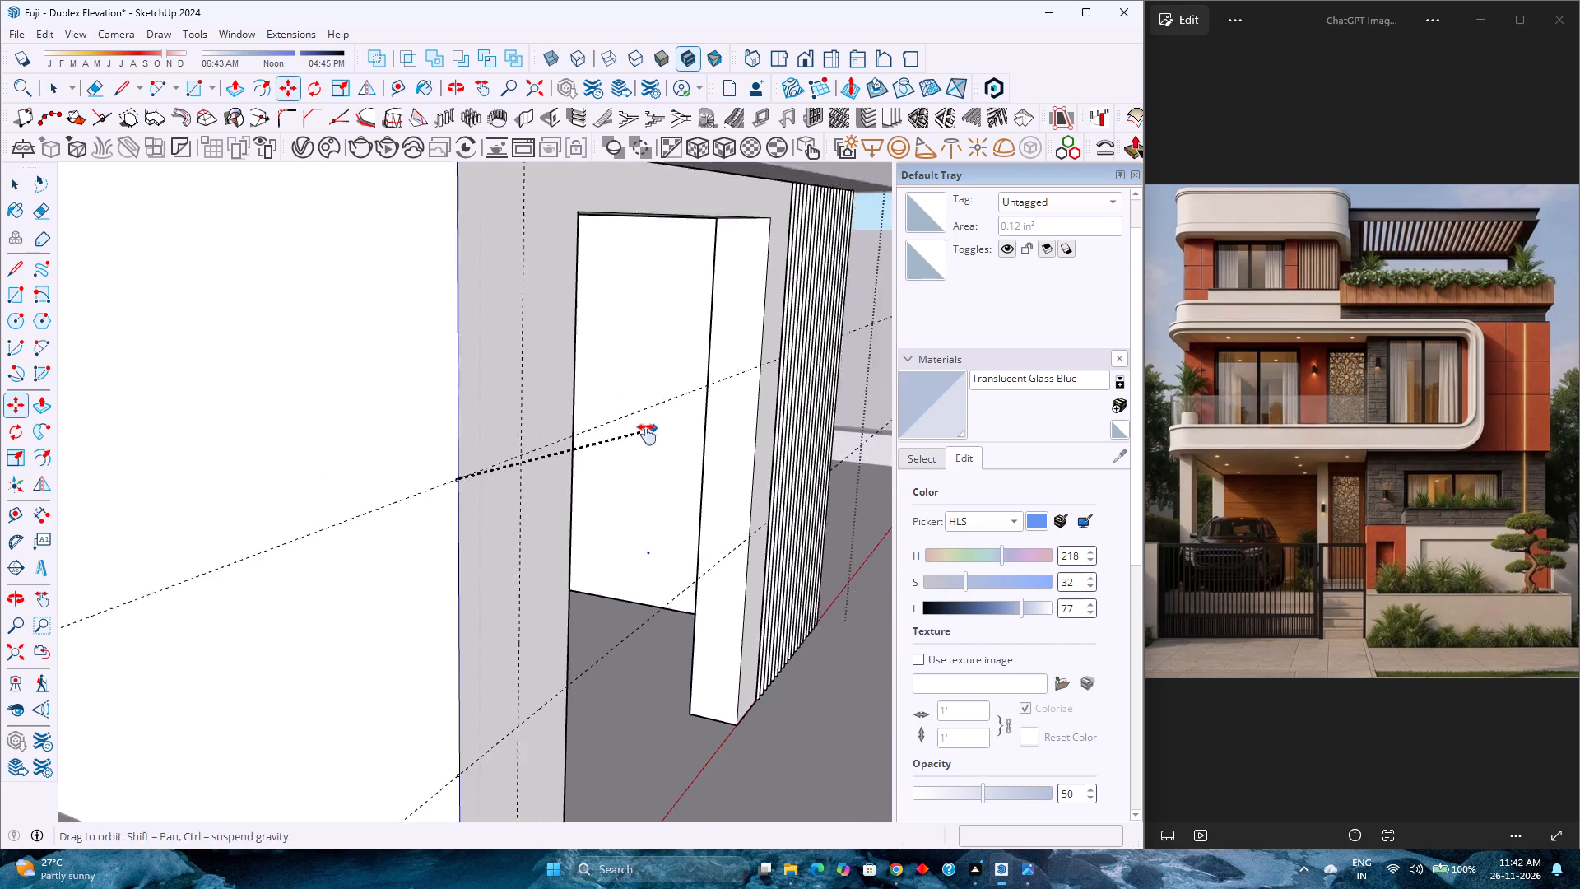
{"action": "middle_click_drag", "start_coordinate": [647, 435], "coordinate": [500, 533], "text": "shift"}
{"action": "middle_click", "coordinate": [500, 533], "text": "shift"}
{"action": "scroll", "coordinate": [527, 530], "scroll_direction": "up", "scroll_amount": 8}
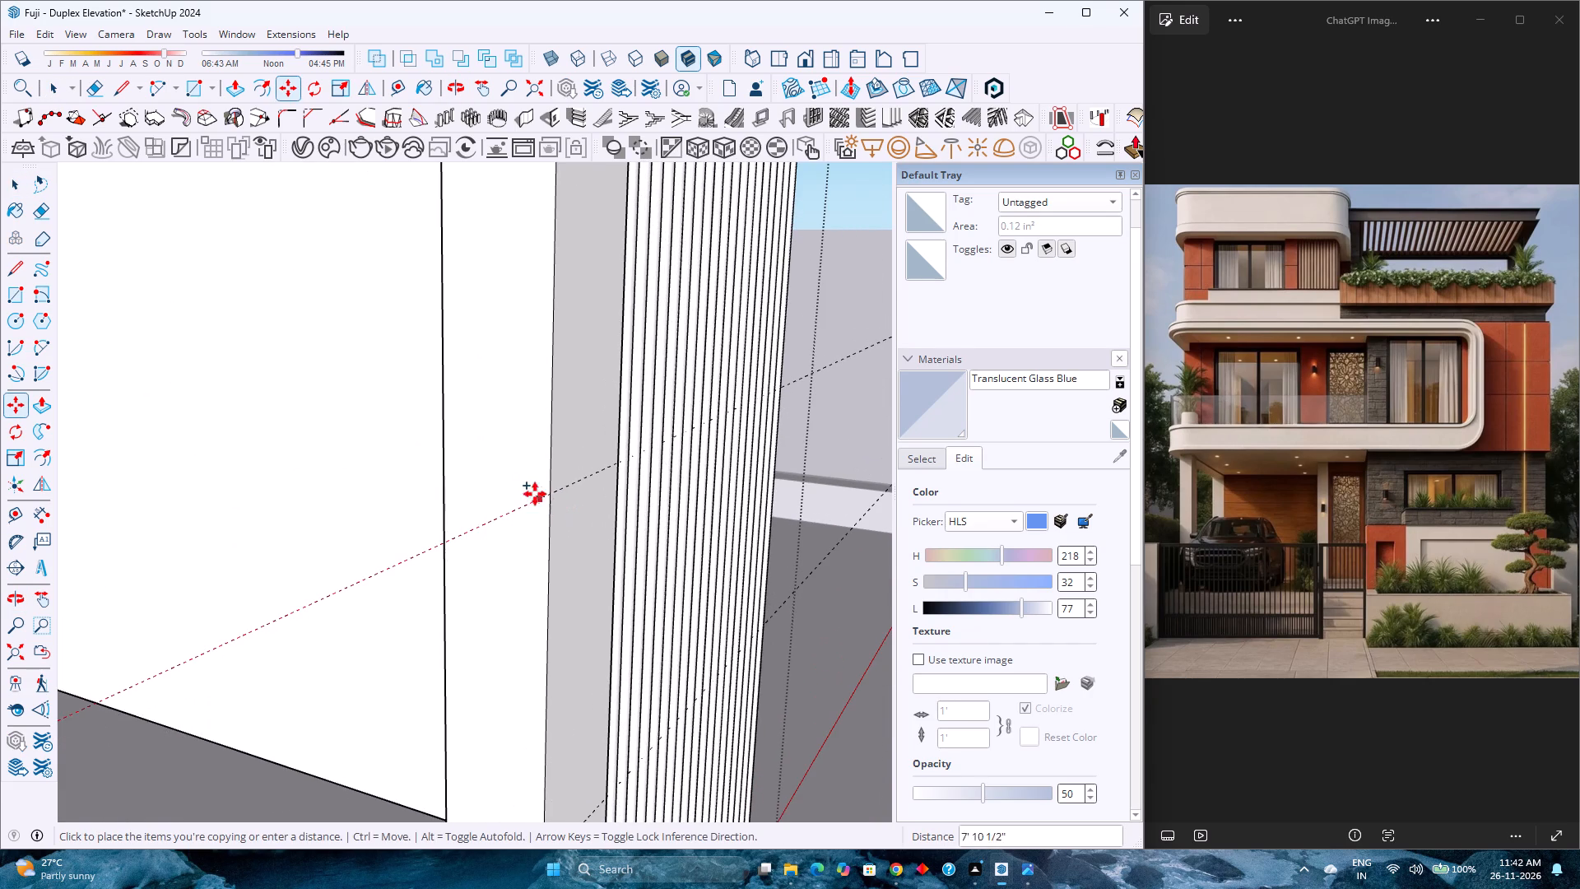
{"action": "left_click", "coordinate": [552, 491]}
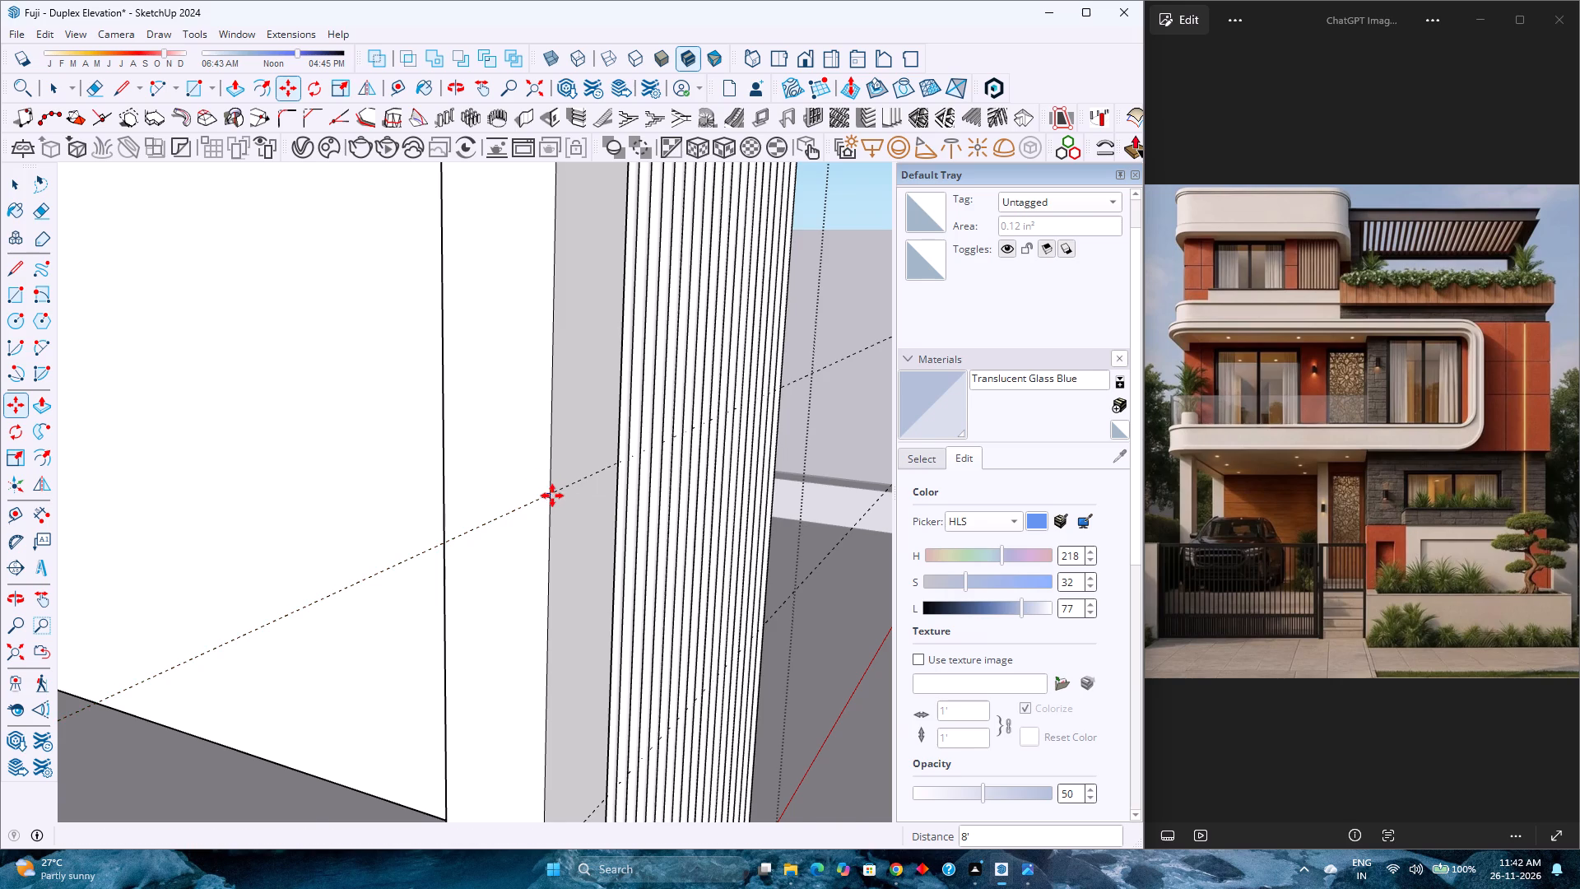
Push the copied upper square 1' through the louver-side pier, cutting a groove across its front face.
{"action": "scroll", "coordinate": [552, 504], "scroll_direction": "up", "scroll_amount": 15}
{"action": "key", "text": "p"}
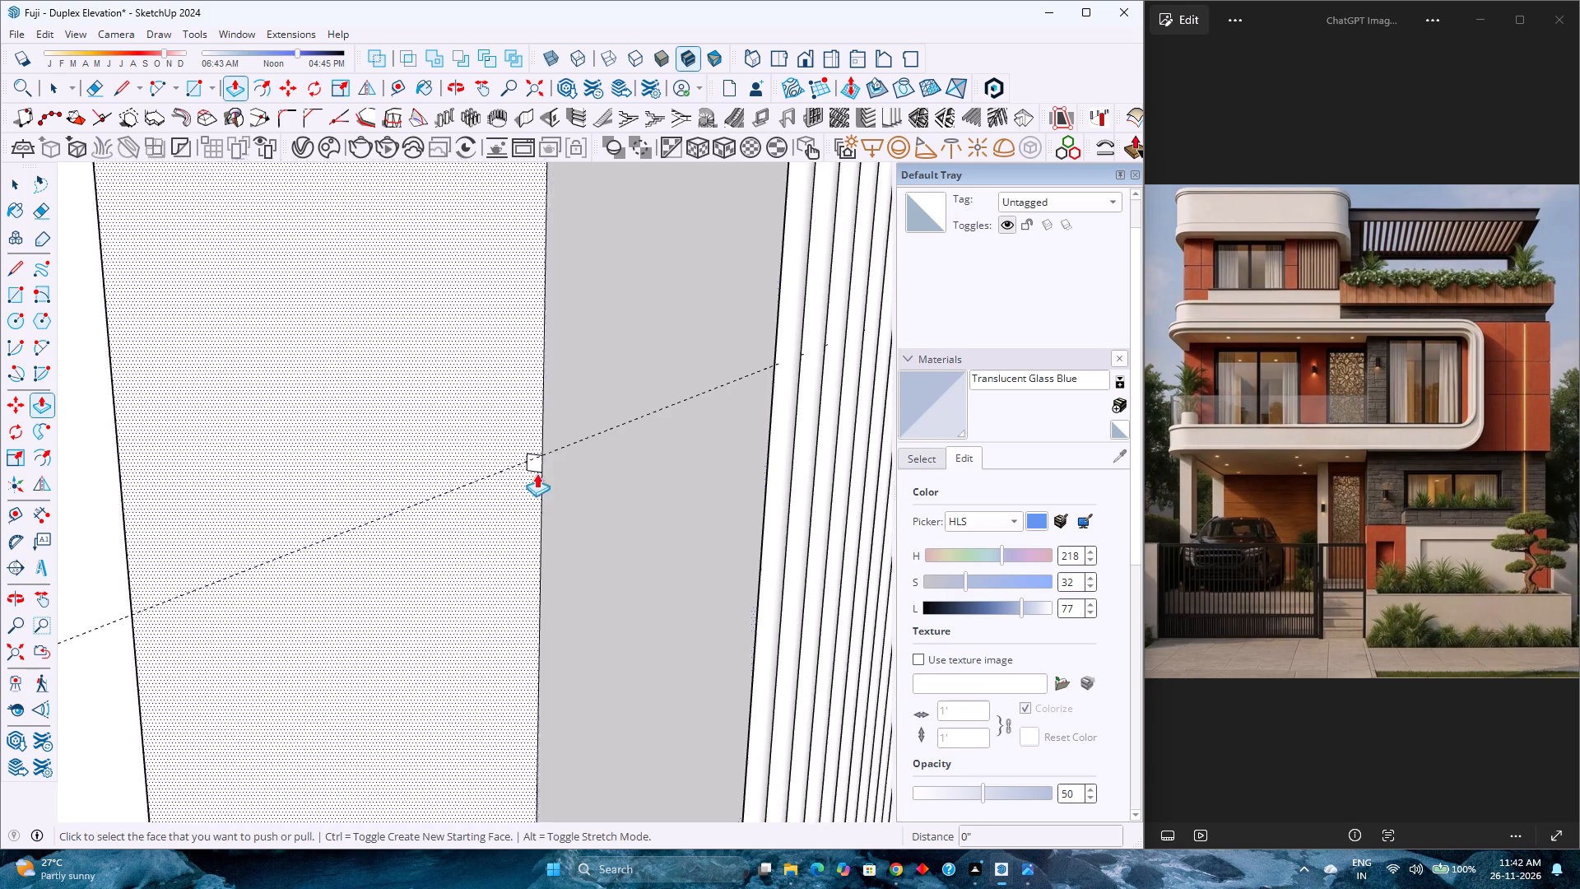
{"action": "left_click", "coordinate": [532, 463]}
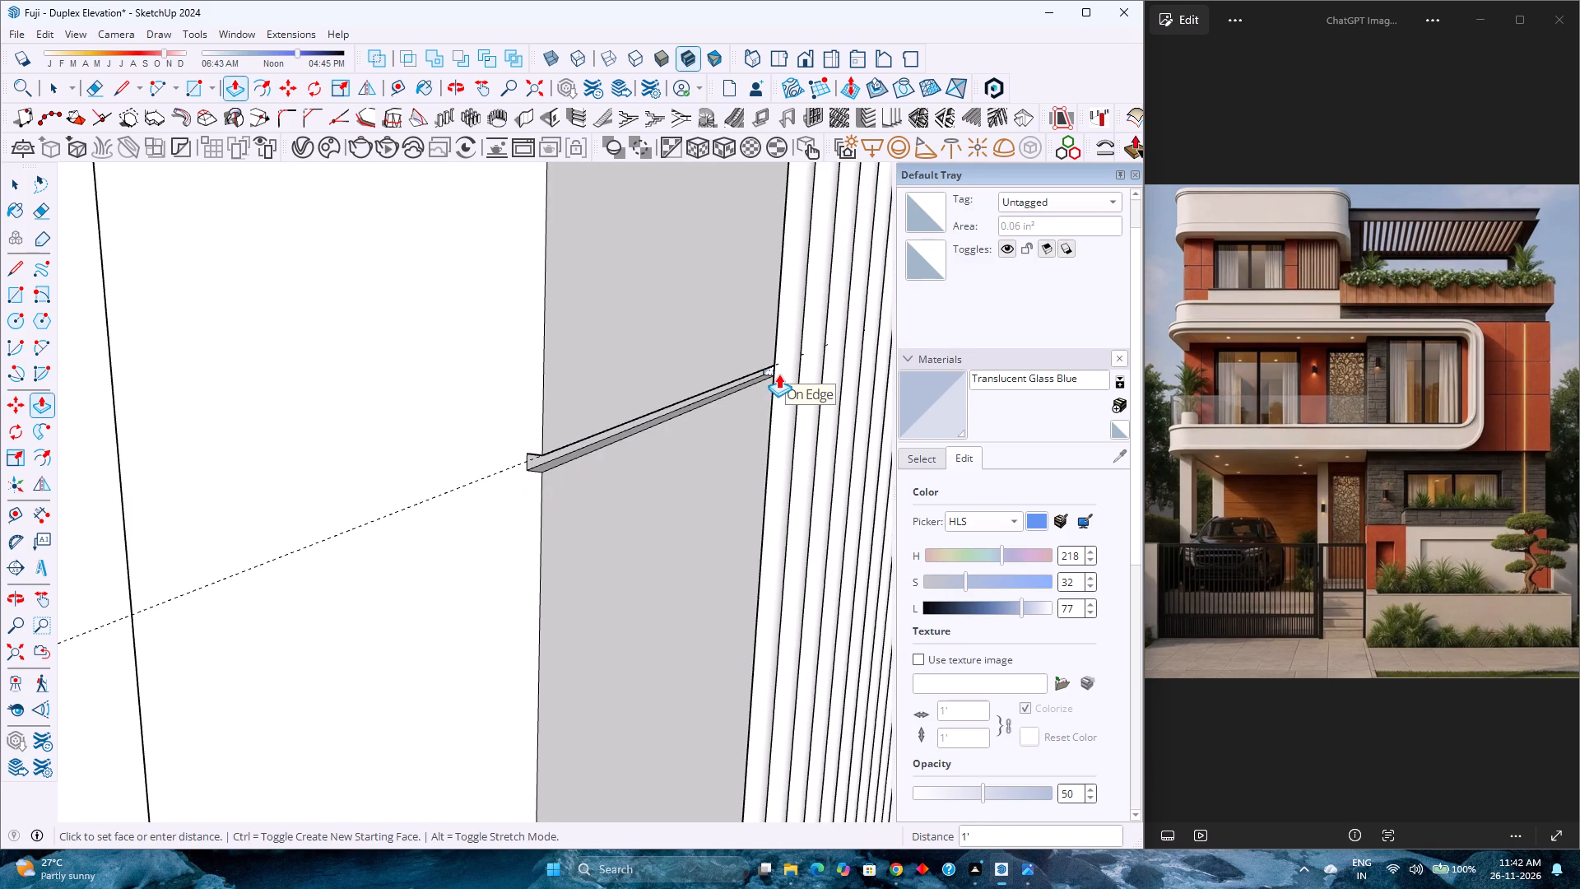
{"action": "left_click", "coordinate": [777, 373]}
{"action": "scroll", "coordinate": [688, 393], "scroll_direction": "down", "scroll_amount": 9}
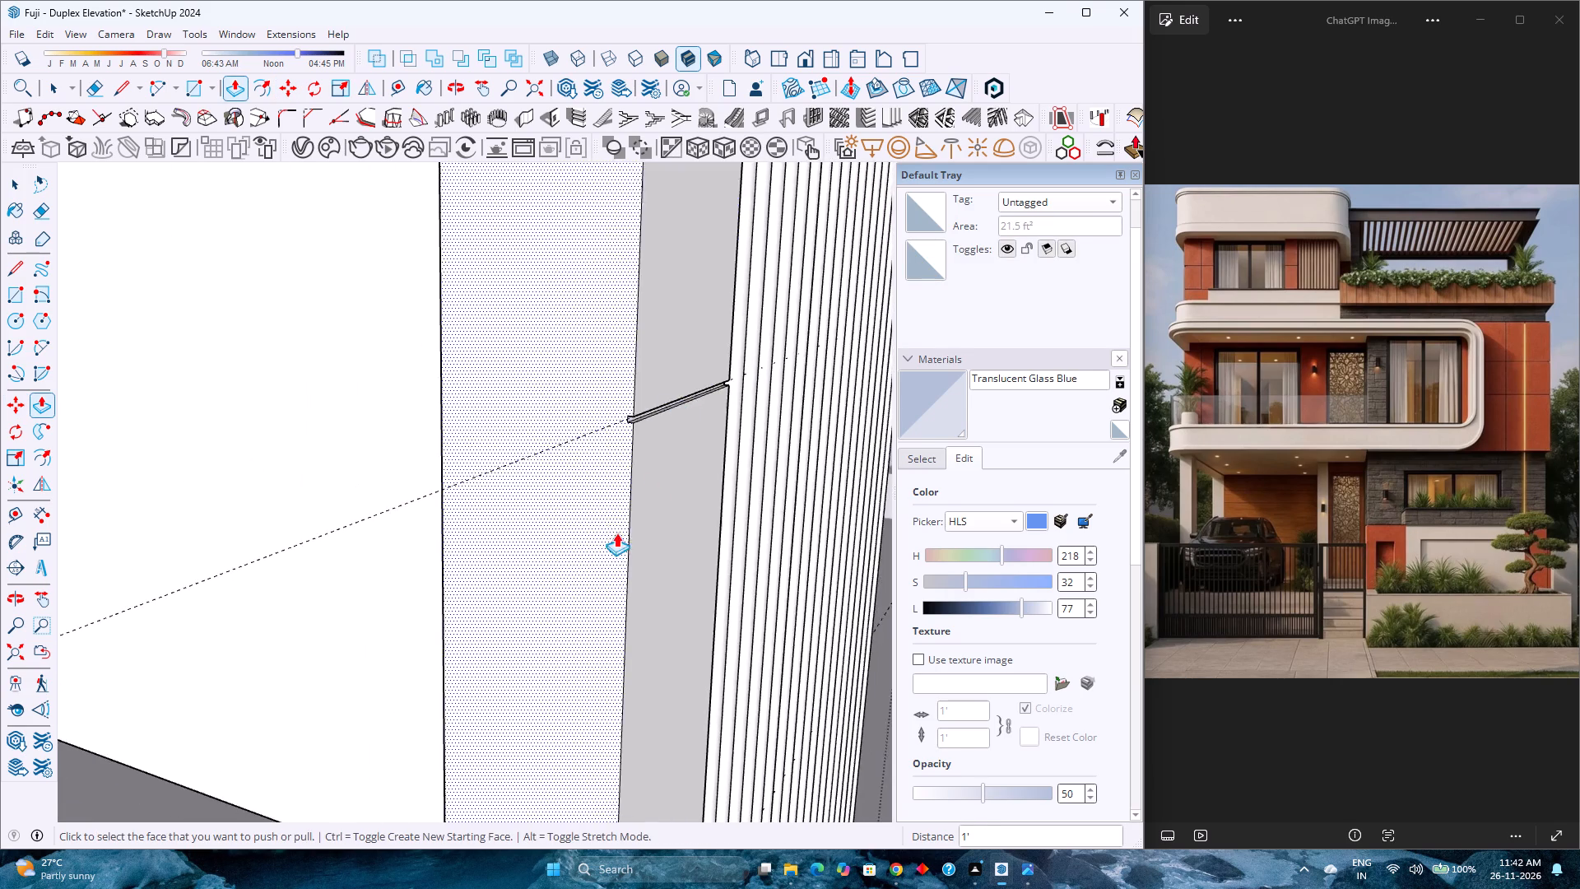
Push the copied lower square the same 1' through the louver-side pier to cut the second horizontal groove.
{"action": "middle_click_drag", "start_coordinate": [614, 533], "coordinate": [527, 350], "text": "shift"}
{"action": "scroll", "coordinate": [529, 336], "scroll_direction": "down", "scroll_amount": 7}
{"action": "scroll", "coordinate": [525, 709], "scroll_direction": "up", "scroll_amount": 4}
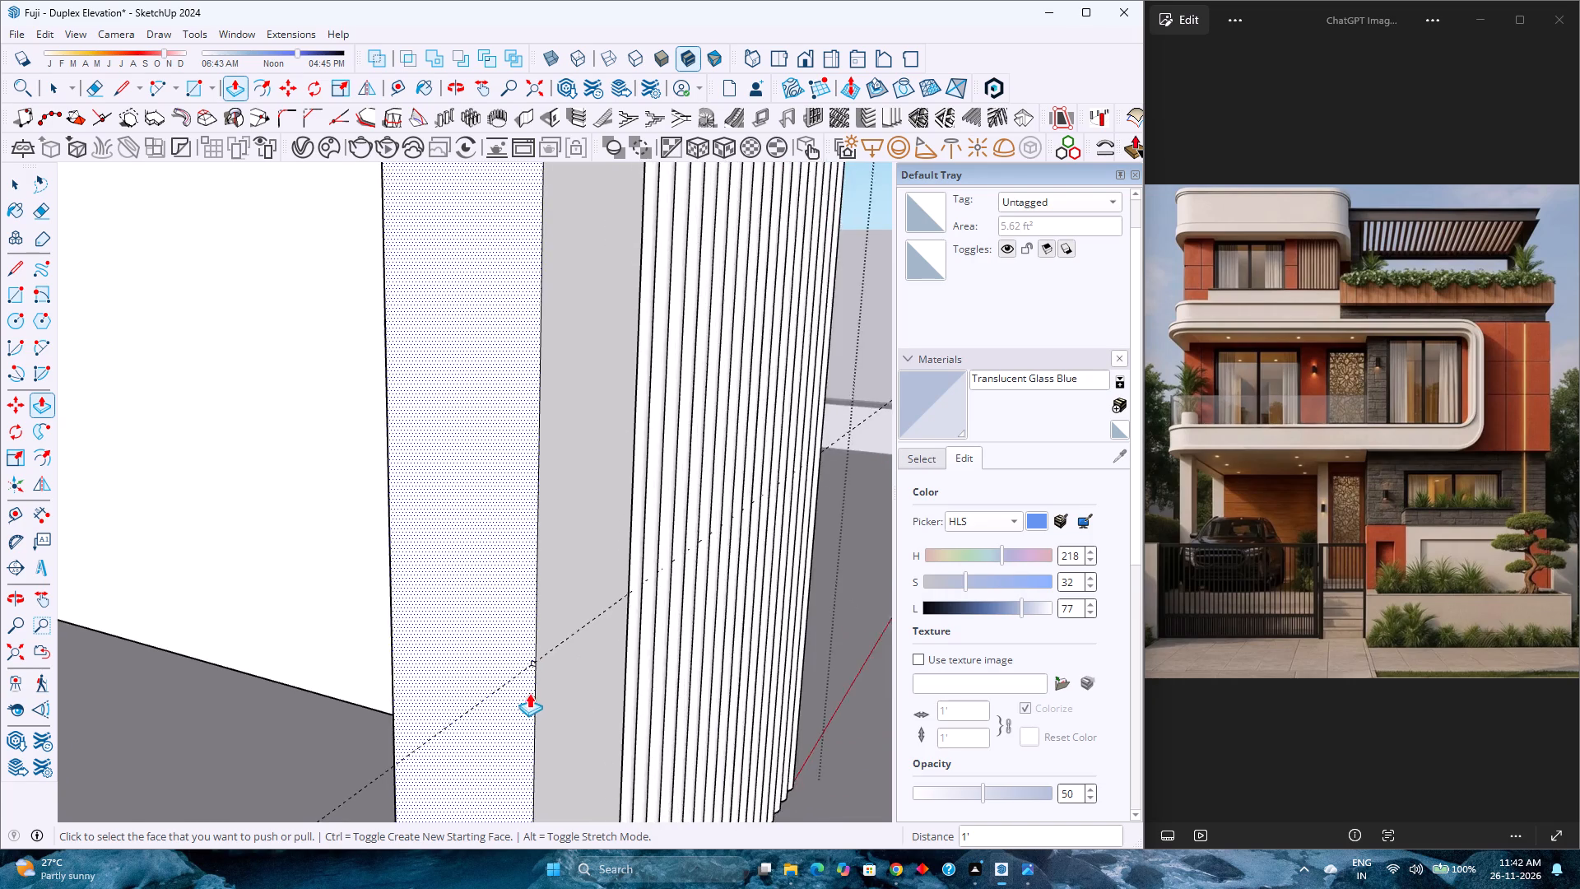
{"action": "scroll", "coordinate": [529, 693], "scroll_direction": "up", "scroll_amount": 20}
{"action": "scroll", "coordinate": [529, 693], "scroll_direction": "up", "scroll_amount": 2}
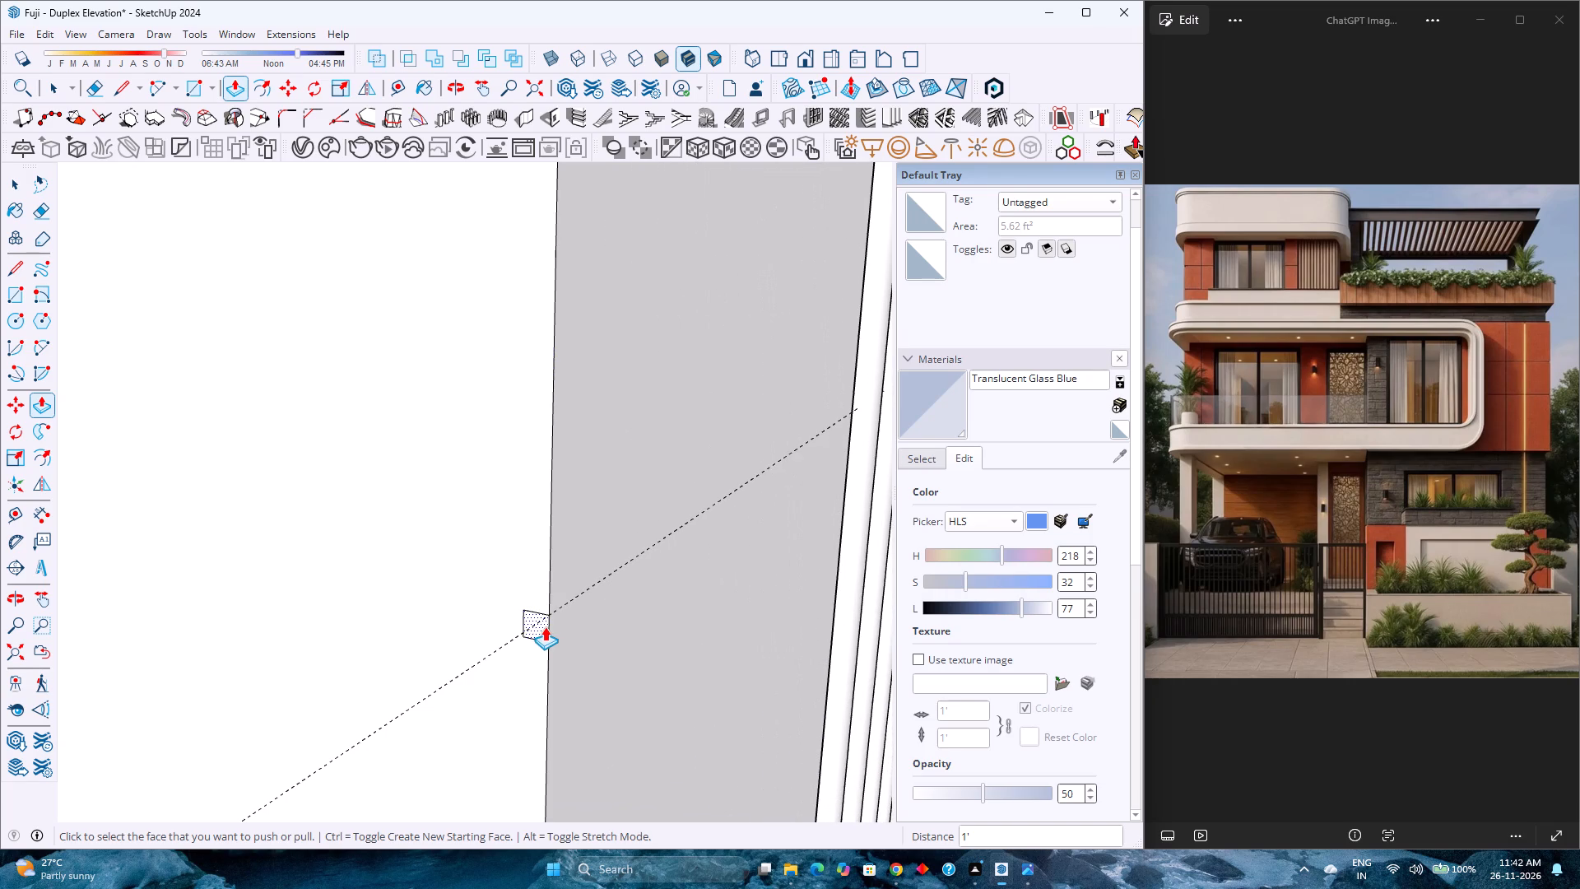
{"action": "double_click", "coordinate": [545, 626]}
{"action": "scroll", "coordinate": [630, 597], "scroll_direction": "down", "scroll_amount": 16}
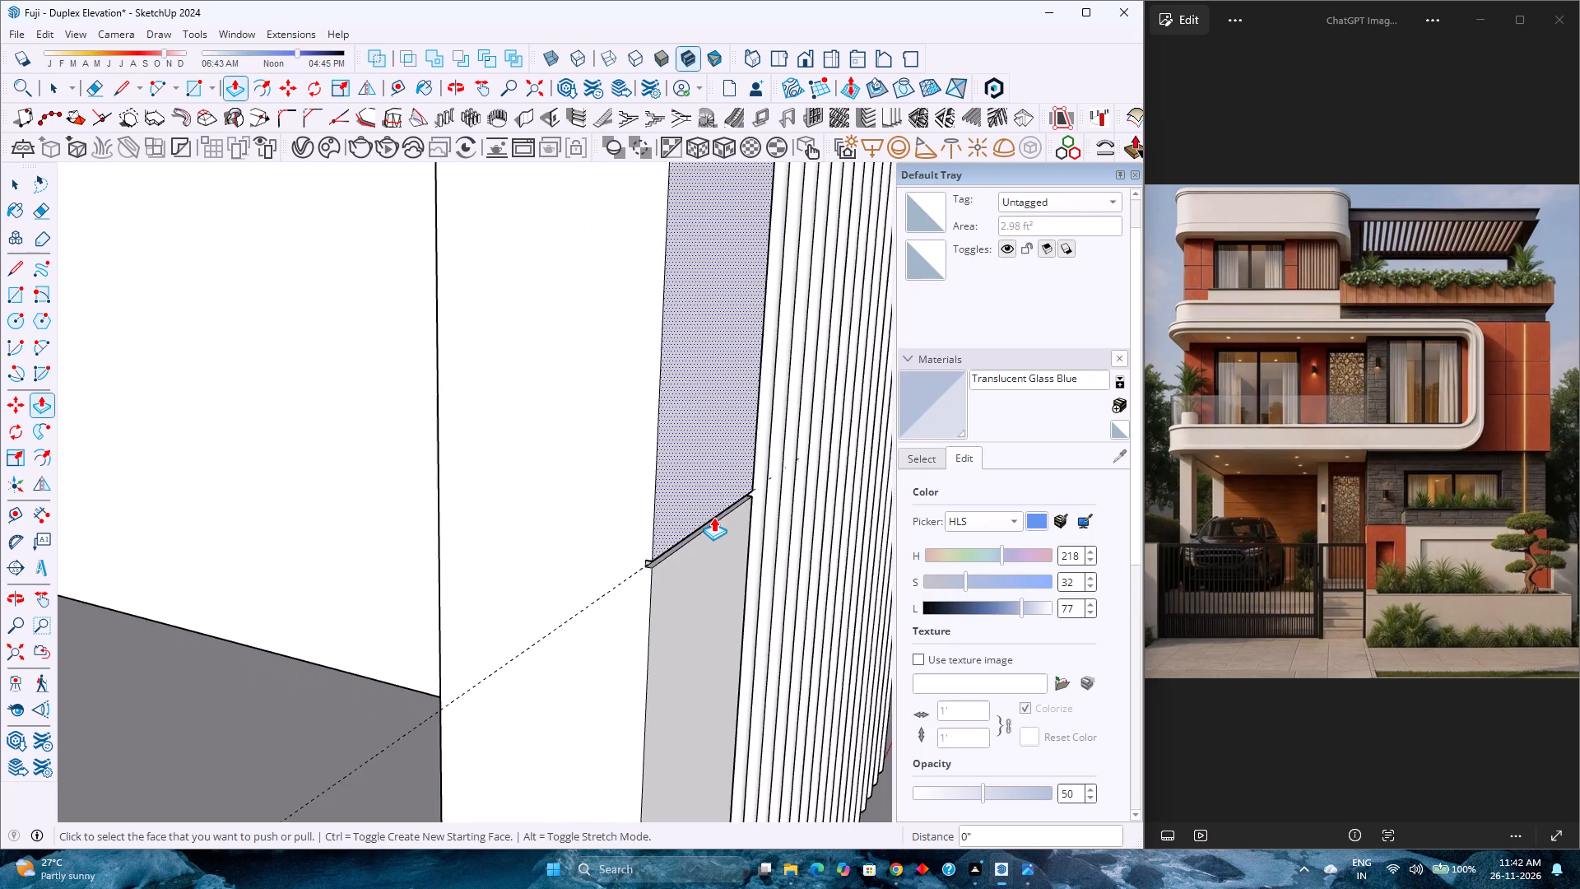
Push the upper small square on the outer corner pier 1' twice, cutting the upper groove across the pier's full front face.
{"action": "scroll", "coordinate": [713, 517], "scroll_direction": "down", "scroll_amount": 20}
{"action": "scroll", "coordinate": [713, 517], "scroll_direction": "down", "scroll_amount": 6}
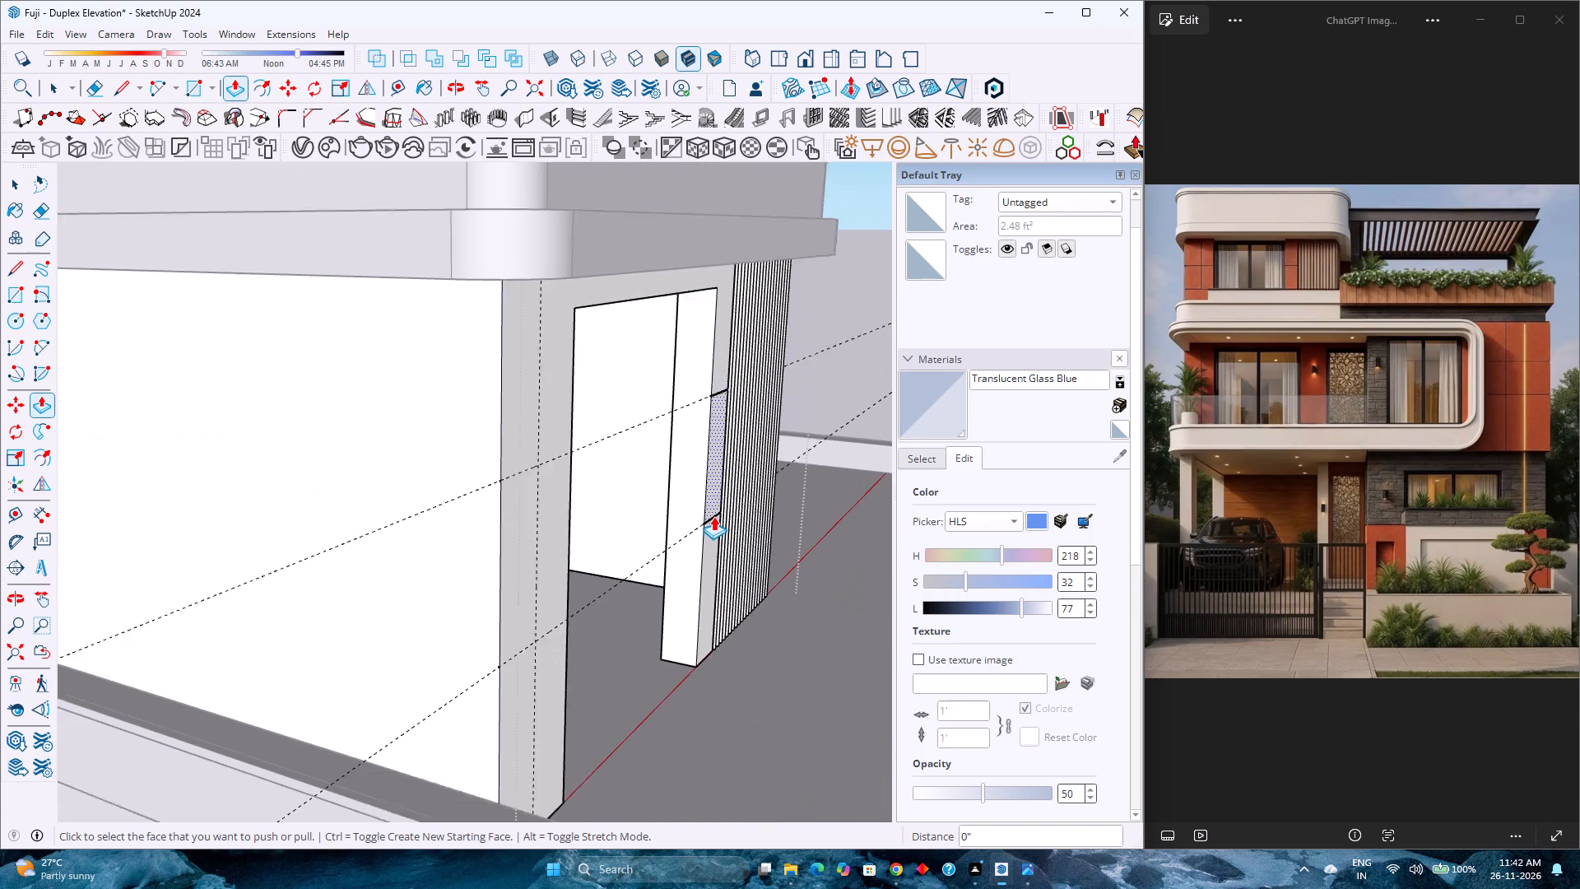
{"action": "scroll", "coordinate": [510, 483], "scroll_direction": "up", "scroll_amount": 17}
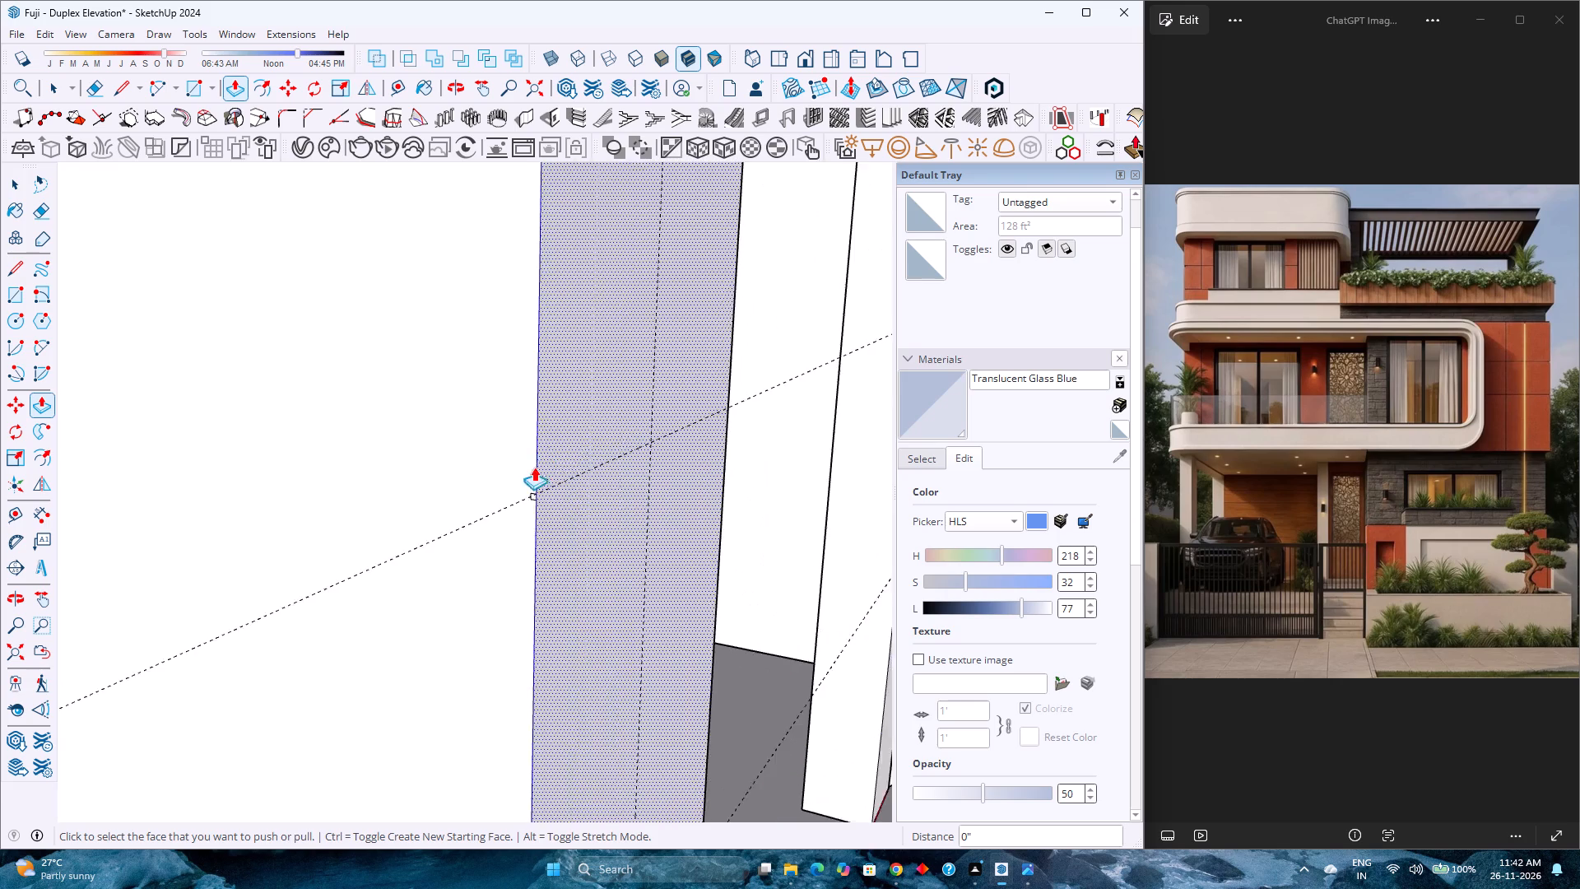
{"action": "scroll", "coordinate": [534, 467], "scroll_direction": "up", "scroll_amount": 14}
{"action": "double_click", "coordinate": [542, 500]}
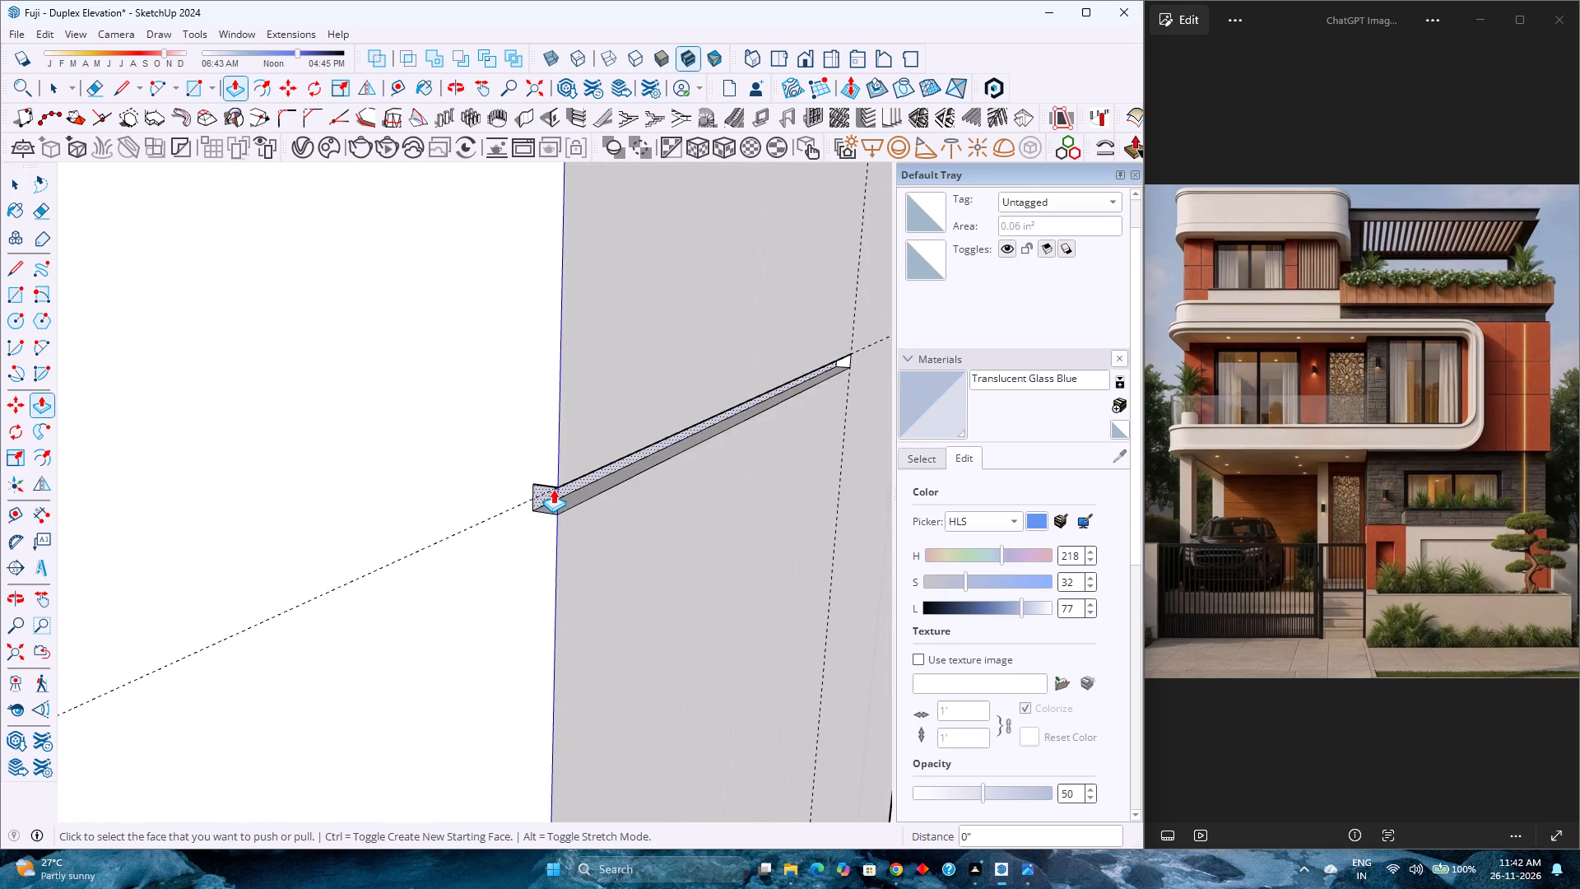
{"action": "scroll", "coordinate": [553, 489], "scroll_direction": "down", "scroll_amount": 4}
{"action": "scroll", "coordinate": [812, 387], "scroll_direction": "up", "scroll_amount": 9}
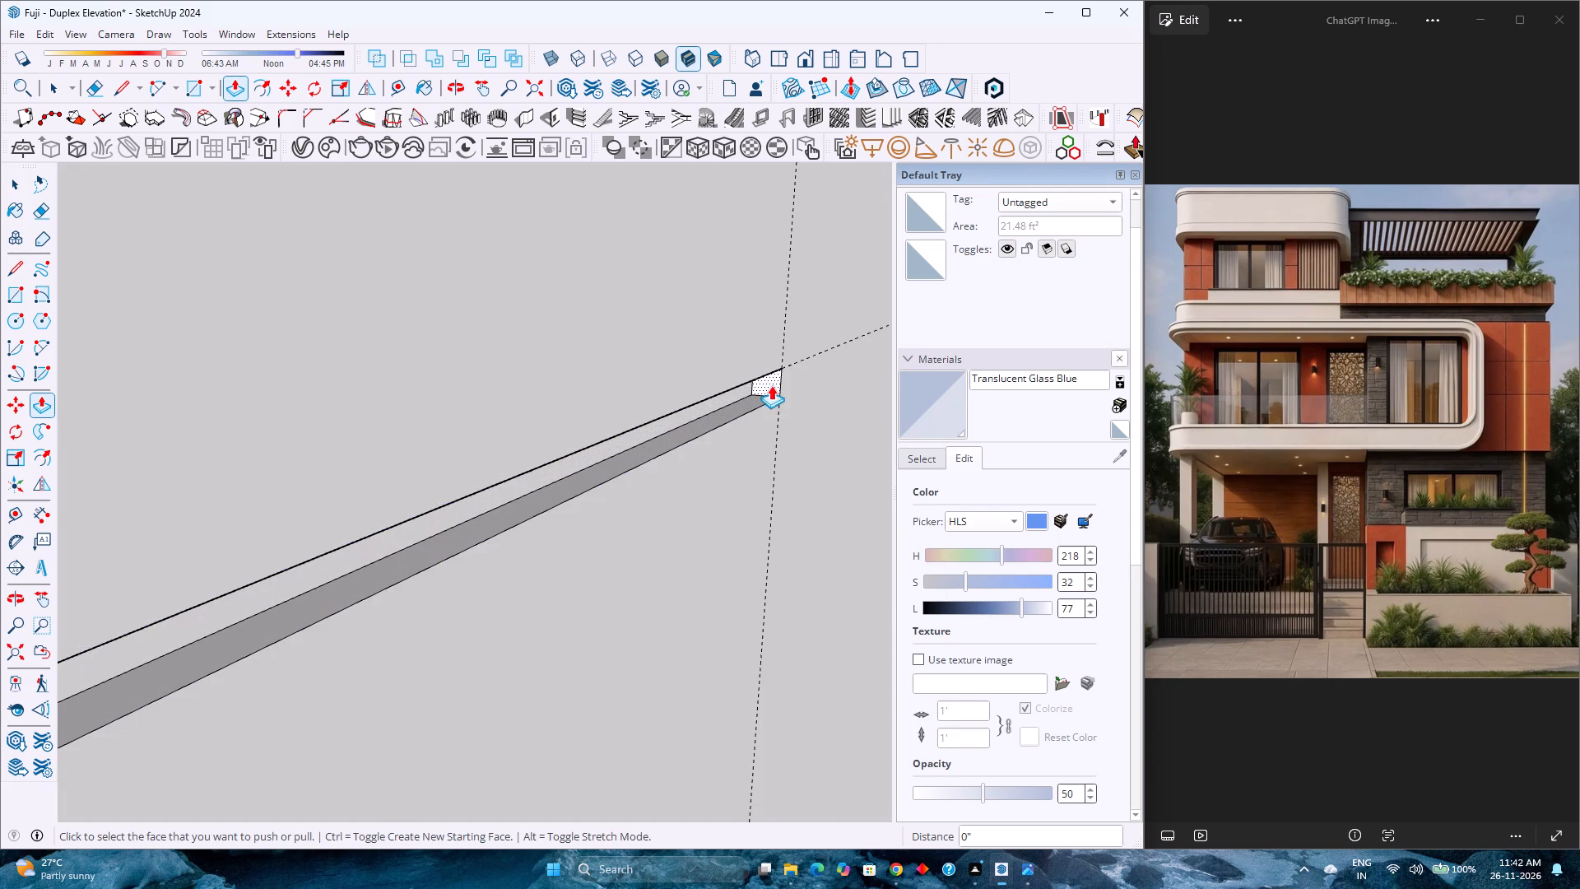
{"action": "double_click", "coordinate": [766, 385]}
{"action": "scroll", "coordinate": [543, 426], "scroll_direction": "down", "scroll_amount": 16}
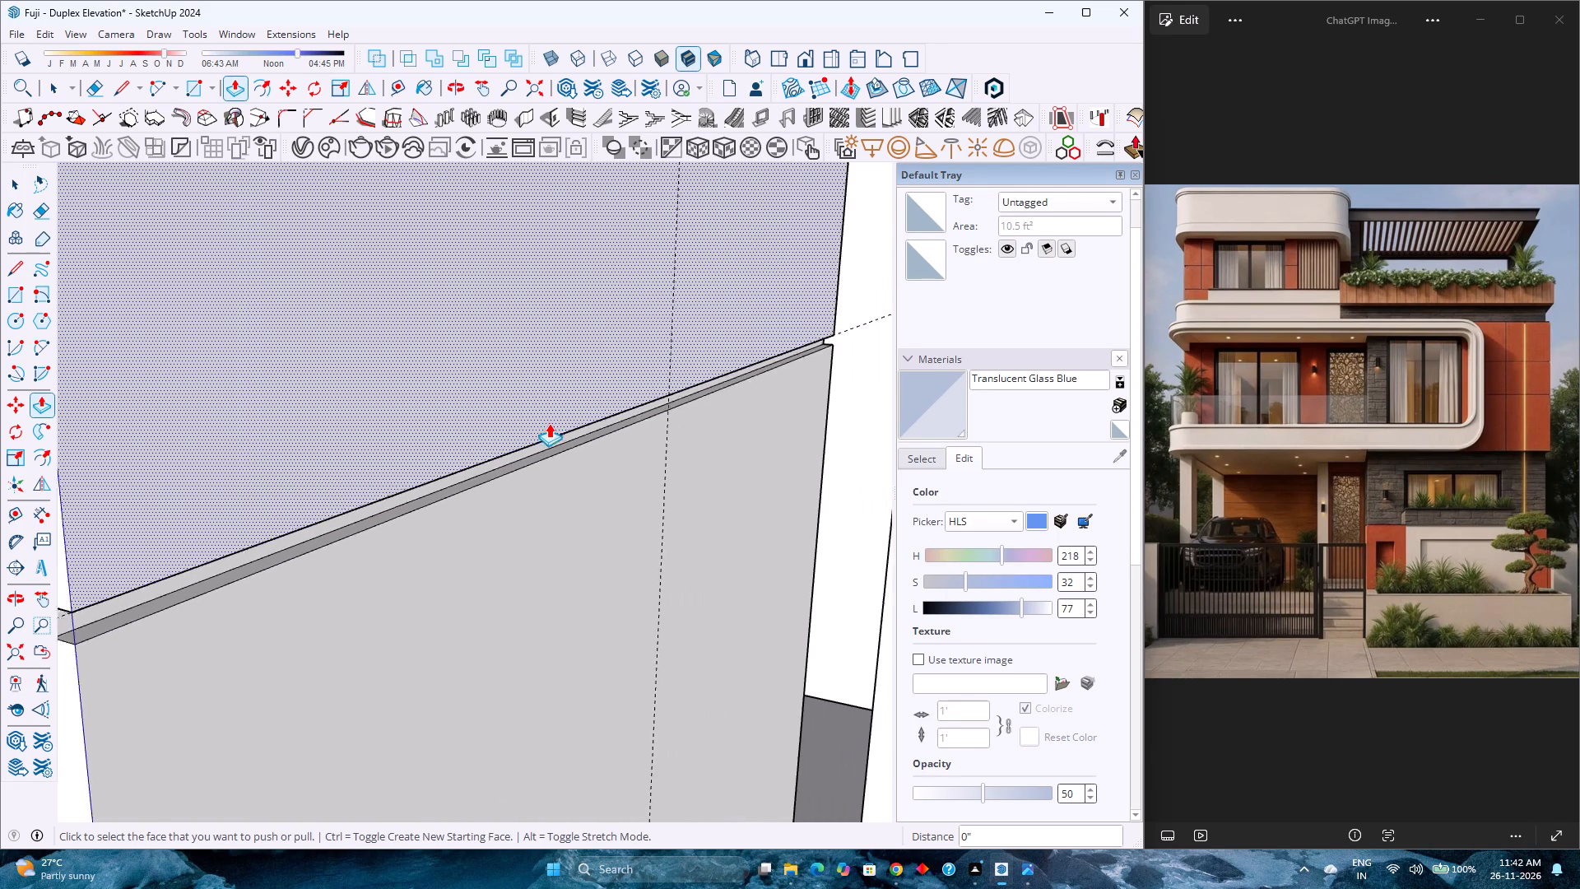
{"action": "scroll", "coordinate": [549, 423], "scroll_direction": "down", "scroll_amount": 16}
Push the lower small square on the outer corner pier 2' to cut the second groove across its front face.
{"action": "middle_click_drag", "start_coordinate": [556, 522], "coordinate": [576, 300], "text": "shift"}
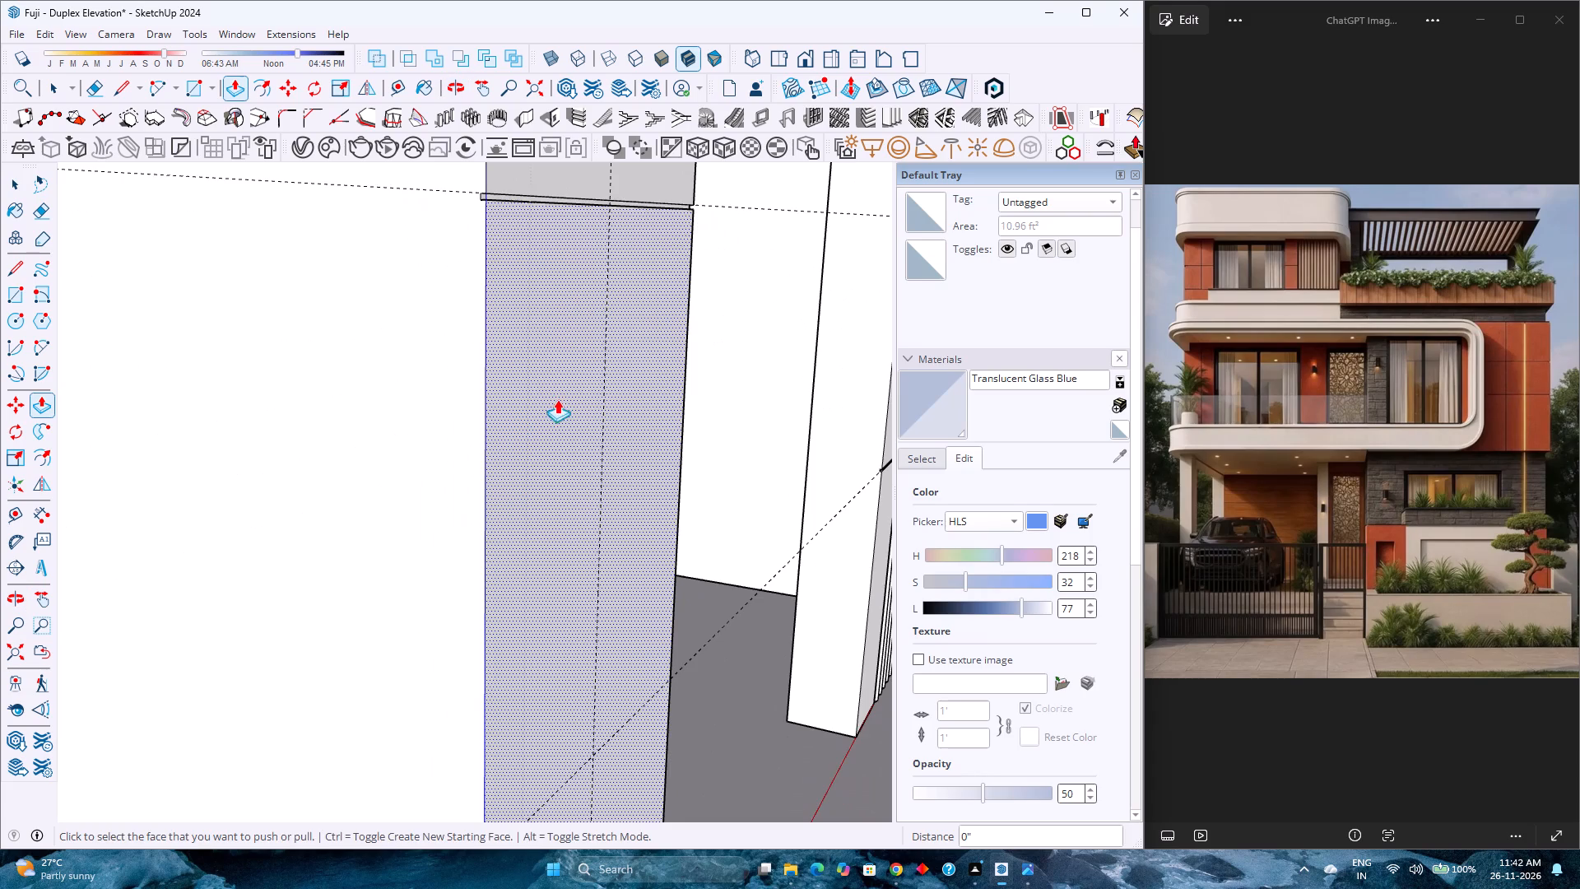
{"action": "scroll", "coordinate": [557, 402], "scroll_direction": "down", "scroll_amount": 2}
{"action": "middle_click_drag", "start_coordinate": [565, 479], "coordinate": [539, 265], "text": "shift"}
{"action": "middle_click", "coordinate": [539, 264], "text": "shift"}
{"action": "scroll", "coordinate": [426, 501], "scroll_direction": "up", "scroll_amount": 2}
{"action": "scroll", "coordinate": [486, 594], "scroll_direction": "up", "scroll_amount": 9}
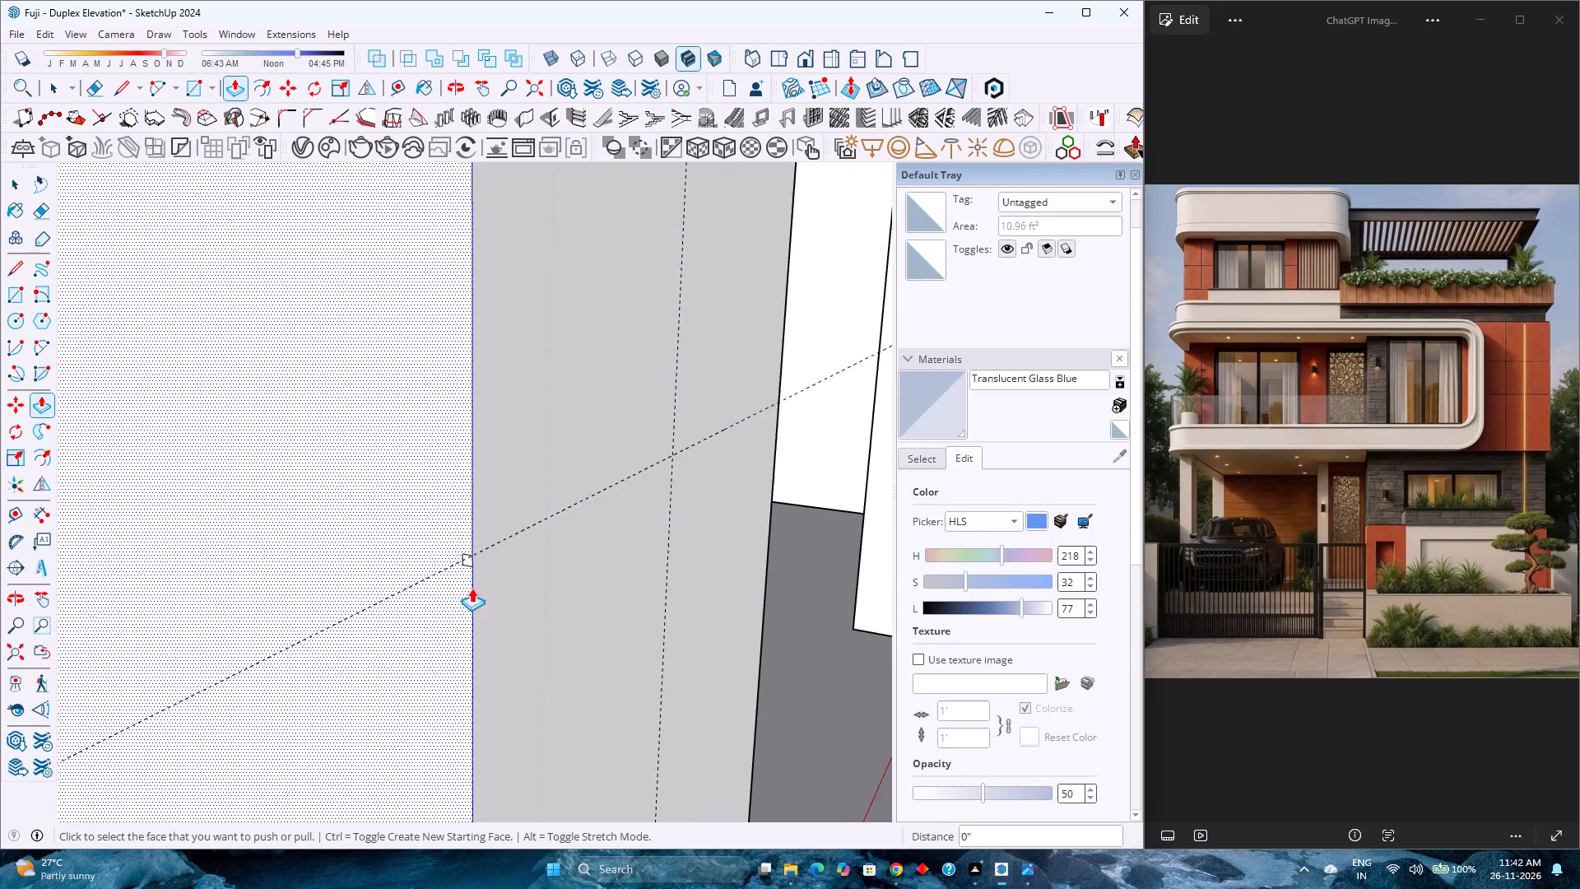
{"action": "scroll", "coordinate": [472, 588], "scroll_direction": "up", "scroll_amount": 1}
{"action": "left_click", "coordinate": [468, 550]}
{"action": "key", "text": "2"}
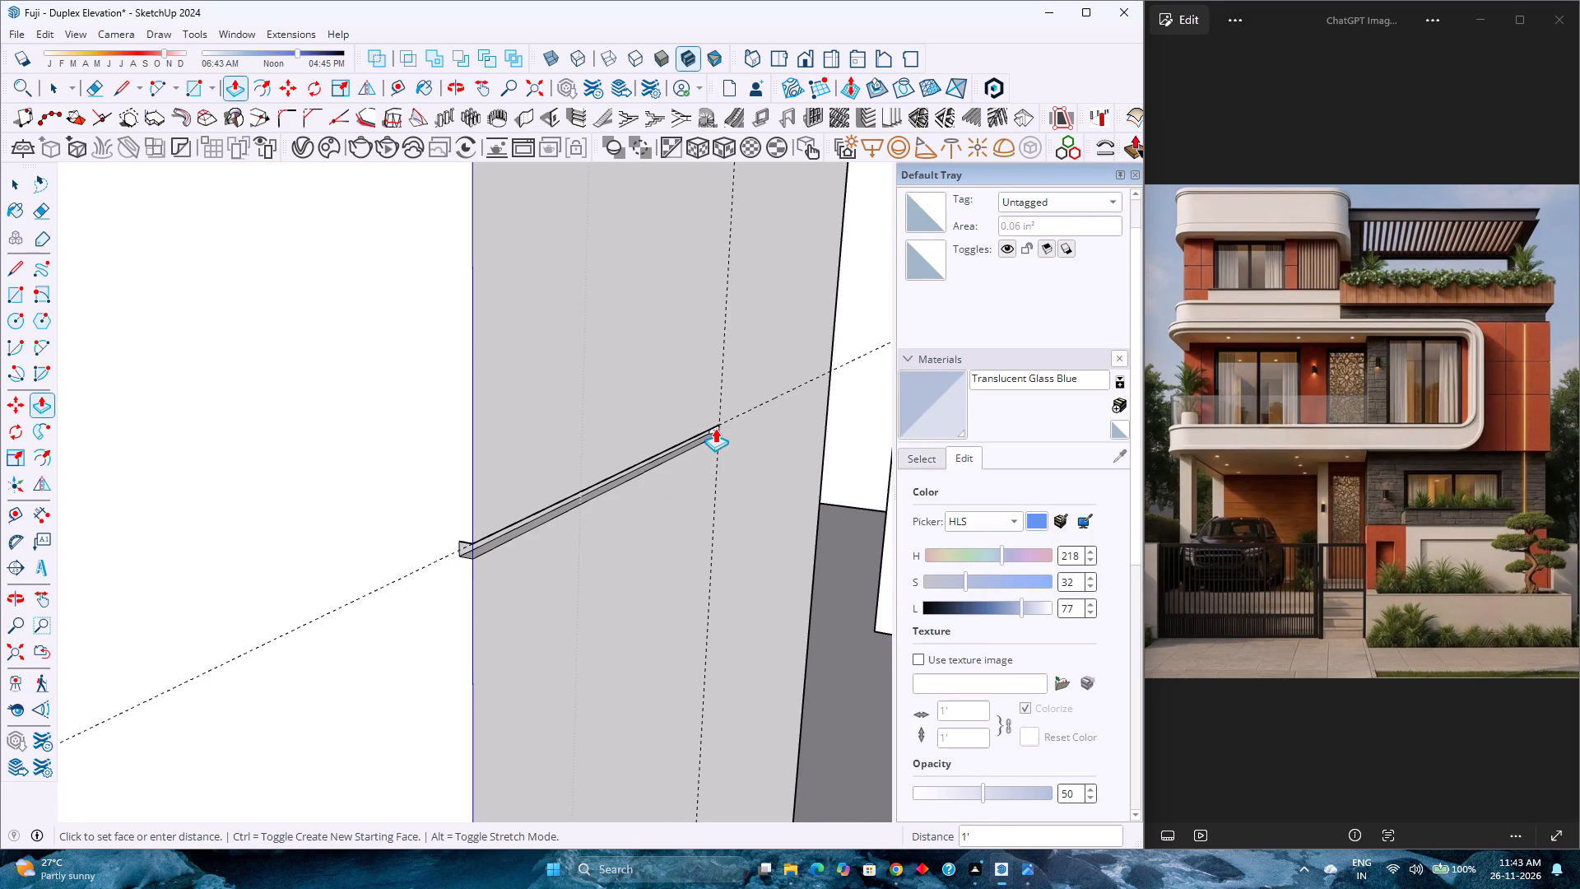
{"action": "key", "text": "apostrophe"}
{"action": "key", "text": "Return"}
Examine the horizontal grooves across both front piers of the top-floor room from the front.
{"action": "scroll", "coordinate": [625, 472], "scroll_direction": "down", "scroll_amount": 10}
{"action": "middle_click_drag", "start_coordinate": [659, 470], "coordinate": [532, 437]}
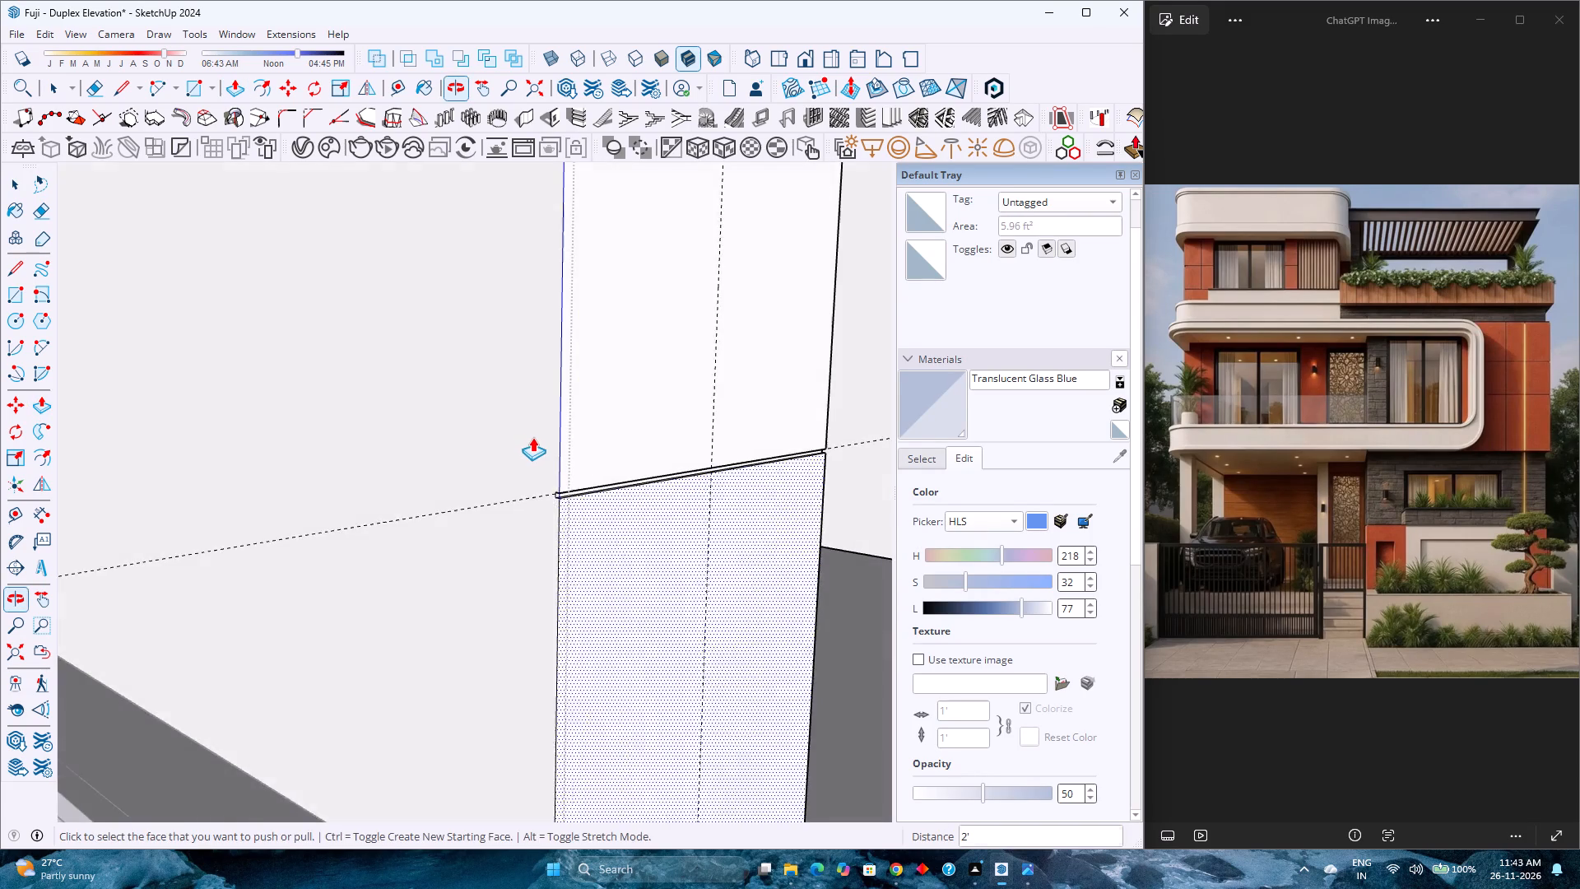
{"action": "middle_click_drag", "start_coordinate": [532, 437], "coordinate": [537, 438]}
{"action": "scroll", "coordinate": [533, 424], "scroll_direction": "down", "scroll_amount": 11}
{"action": "middle_click_drag", "start_coordinate": [611, 444], "coordinate": [431, 499]}
{"action": "scroll", "coordinate": [461, 494], "scroll_direction": "down", "scroll_amount": 3}
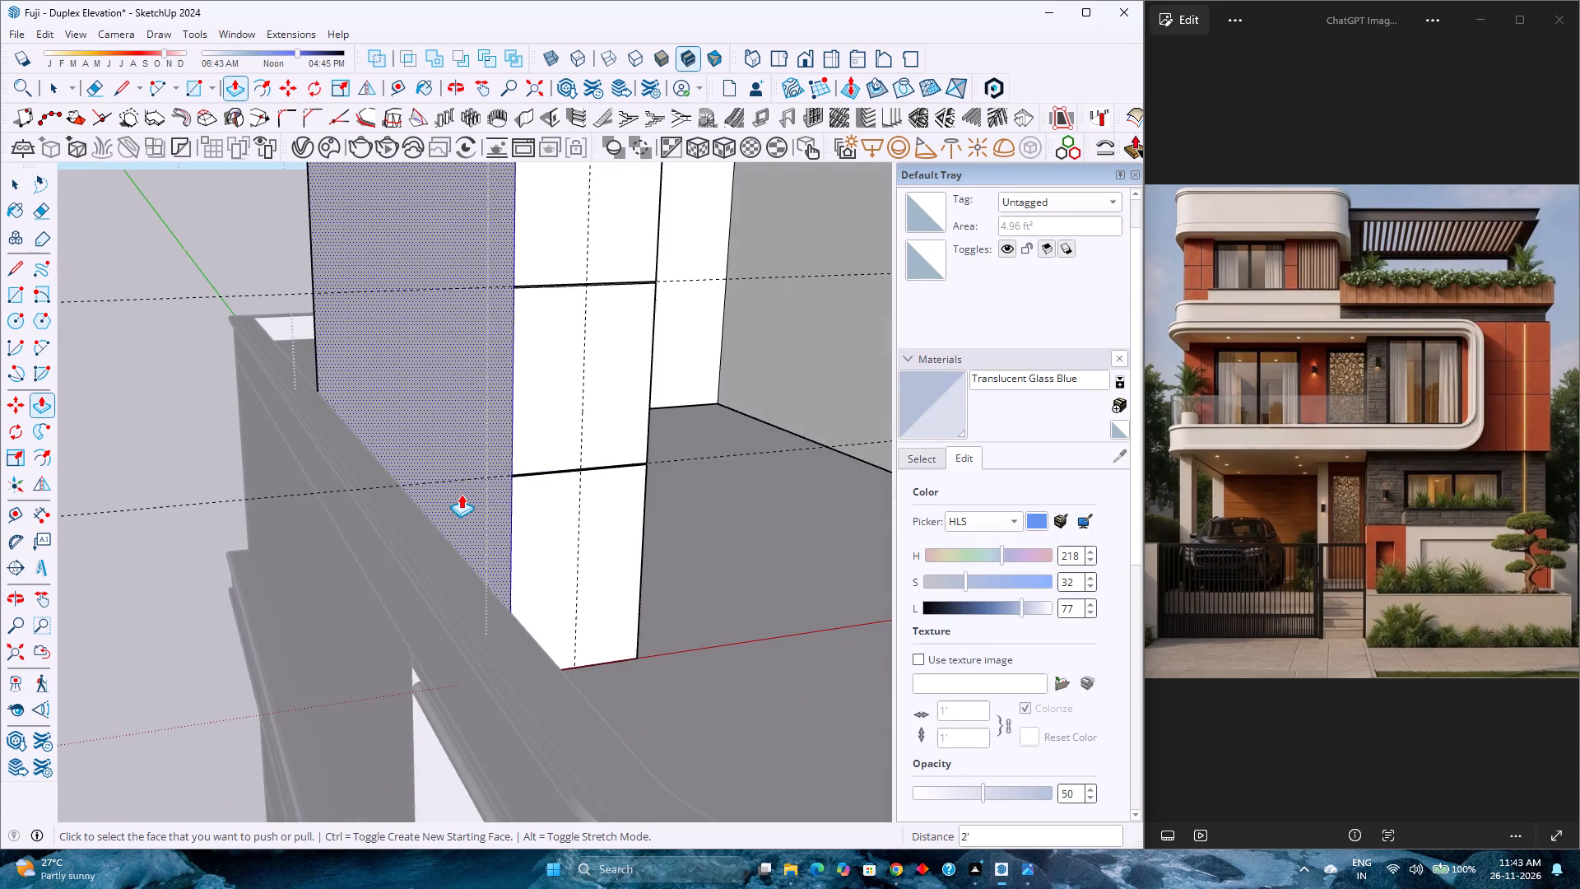
{"action": "scroll", "coordinate": [461, 494], "scroll_direction": "down", "scroll_amount": 5}
{"action": "middle_click_drag", "start_coordinate": [574, 515], "coordinate": [414, 495]}
{"action": "scroll", "coordinate": [414, 495], "scroll_direction": "up", "scroll_amount": 1}
{"action": "scroll", "coordinate": [425, 496], "scroll_direction": "down", "scroll_amount": 6}
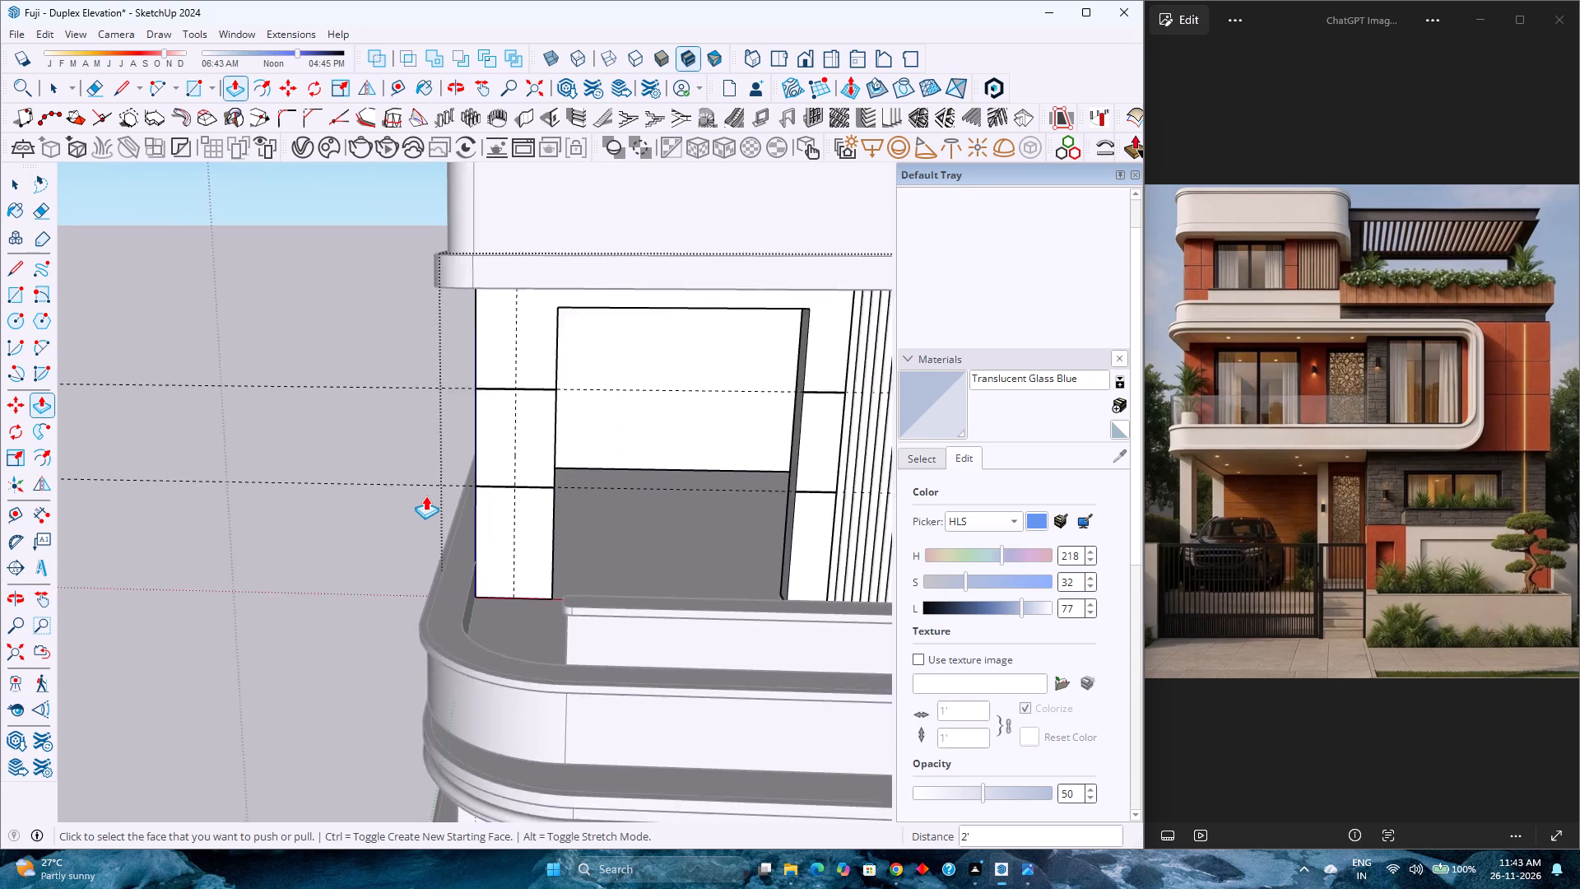
{"action": "scroll", "coordinate": [425, 496], "scroll_direction": "down", "scroll_amount": 2}
{"action": "key", "text": "Escape"}
{"action": "key", "text": "space"}
{"action": "key", "text": "Escape"}
Hide the roof and parapet group above the top-floor room.
{"action": "scroll", "coordinate": [427, 497], "scroll_direction": "down", "scroll_amount": 3}
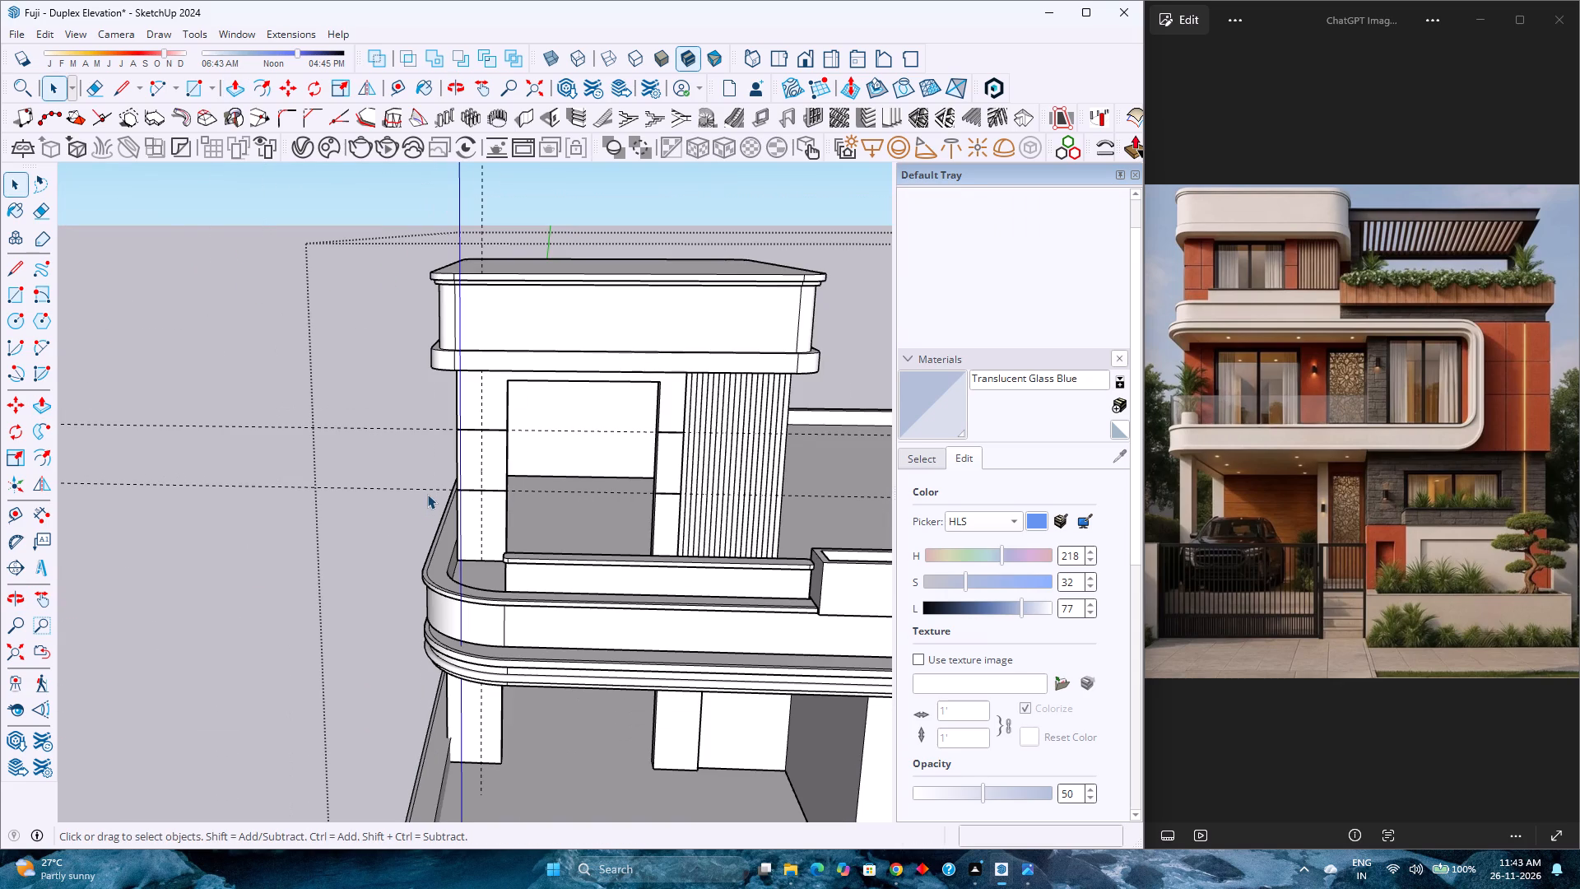
{"action": "left_click", "coordinate": [667, 303]}
{"action": "right_click", "coordinate": [667, 303]}
{"action": "left_click", "coordinate": [717, 358]}
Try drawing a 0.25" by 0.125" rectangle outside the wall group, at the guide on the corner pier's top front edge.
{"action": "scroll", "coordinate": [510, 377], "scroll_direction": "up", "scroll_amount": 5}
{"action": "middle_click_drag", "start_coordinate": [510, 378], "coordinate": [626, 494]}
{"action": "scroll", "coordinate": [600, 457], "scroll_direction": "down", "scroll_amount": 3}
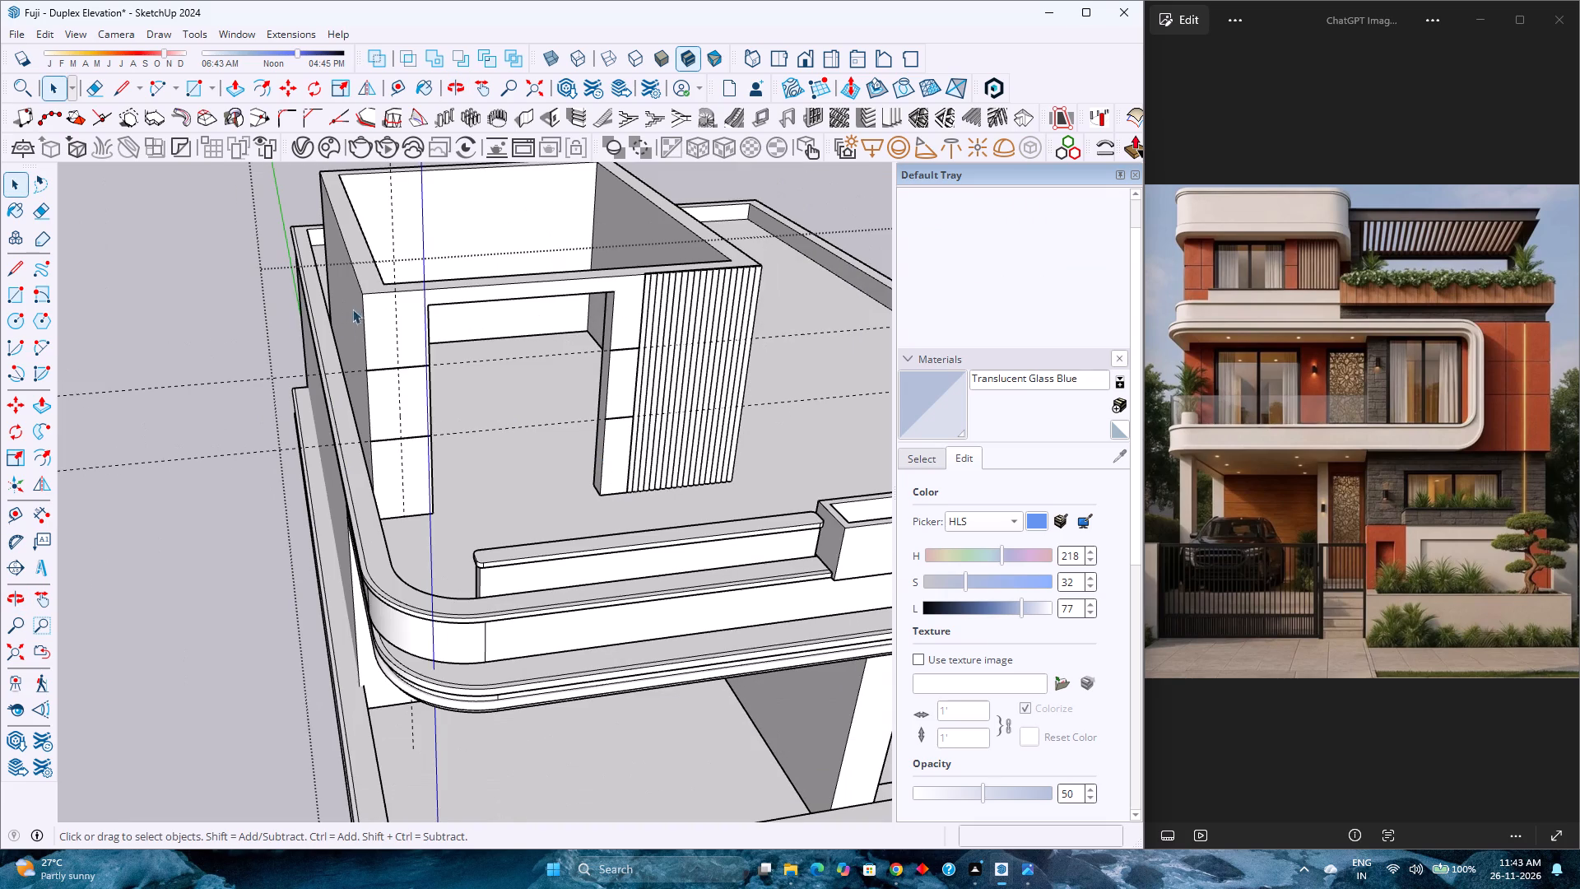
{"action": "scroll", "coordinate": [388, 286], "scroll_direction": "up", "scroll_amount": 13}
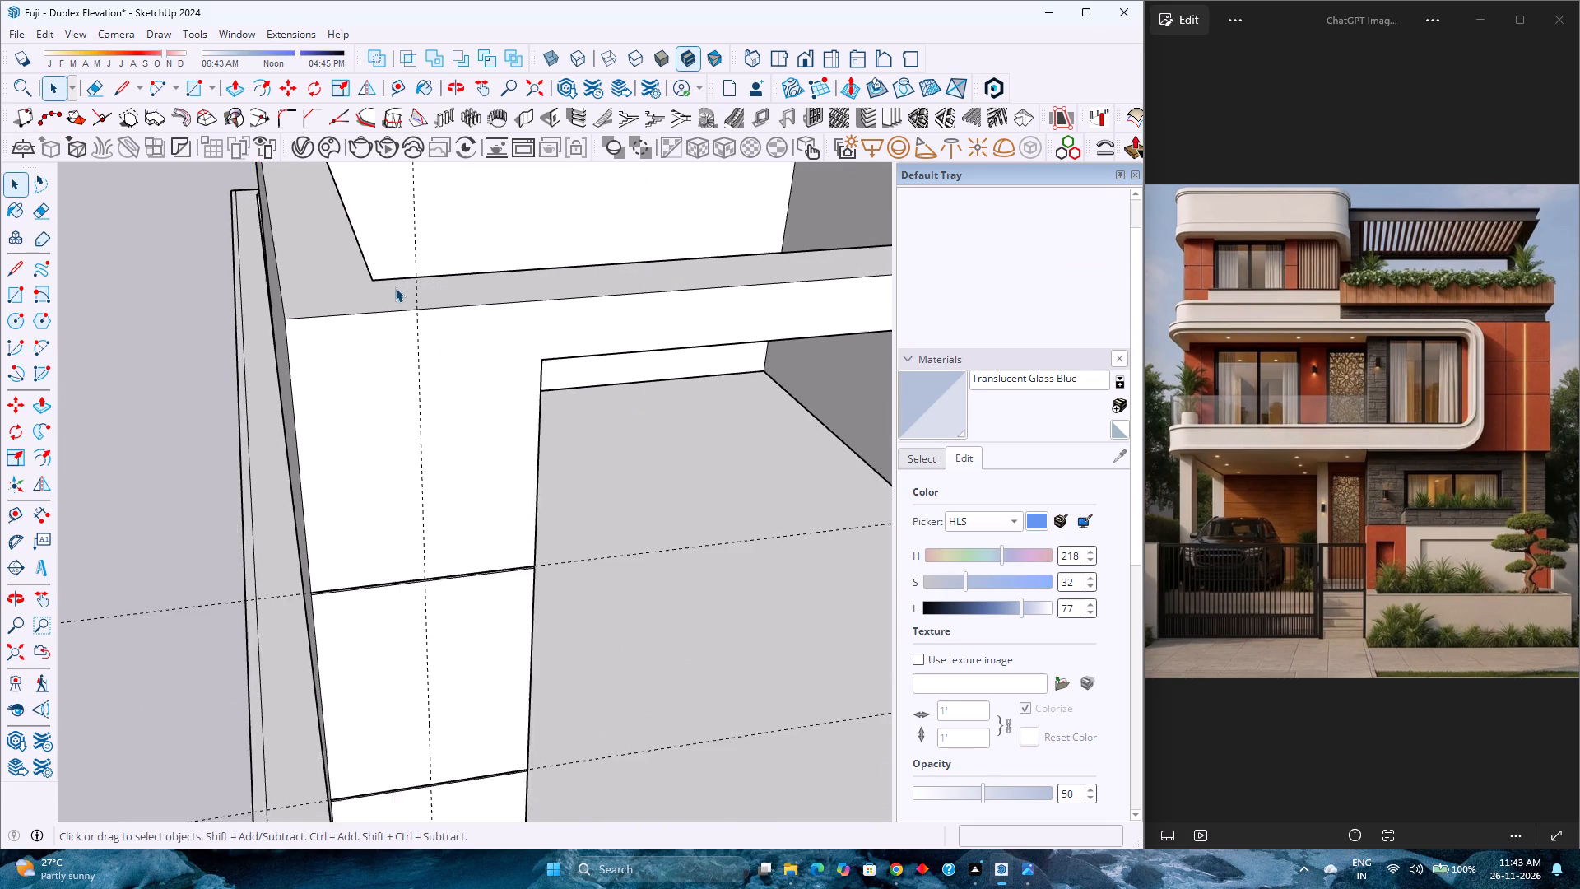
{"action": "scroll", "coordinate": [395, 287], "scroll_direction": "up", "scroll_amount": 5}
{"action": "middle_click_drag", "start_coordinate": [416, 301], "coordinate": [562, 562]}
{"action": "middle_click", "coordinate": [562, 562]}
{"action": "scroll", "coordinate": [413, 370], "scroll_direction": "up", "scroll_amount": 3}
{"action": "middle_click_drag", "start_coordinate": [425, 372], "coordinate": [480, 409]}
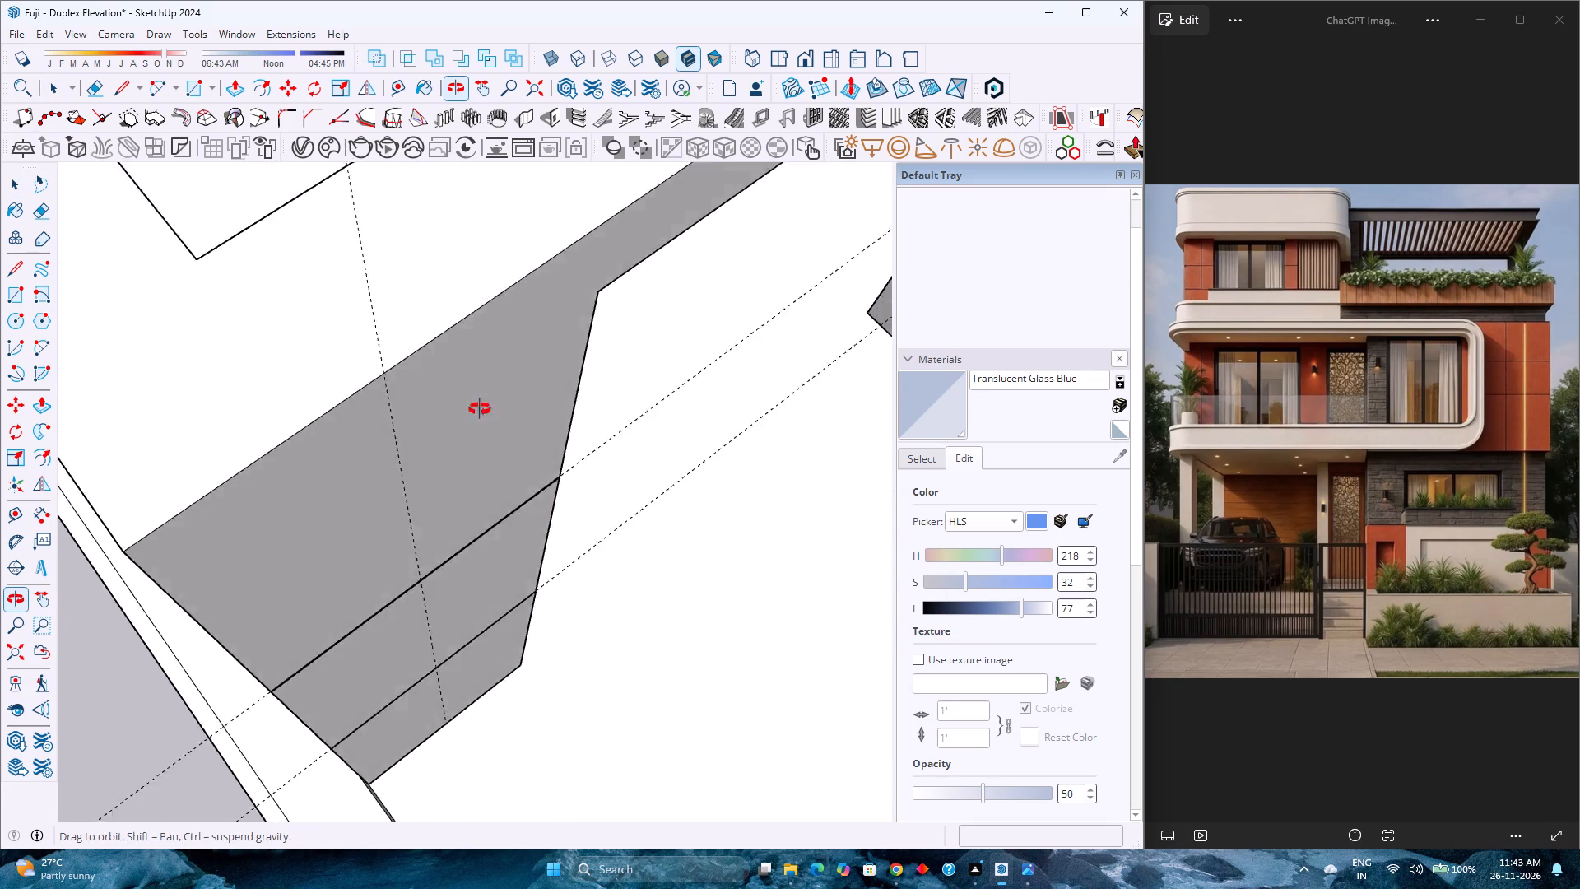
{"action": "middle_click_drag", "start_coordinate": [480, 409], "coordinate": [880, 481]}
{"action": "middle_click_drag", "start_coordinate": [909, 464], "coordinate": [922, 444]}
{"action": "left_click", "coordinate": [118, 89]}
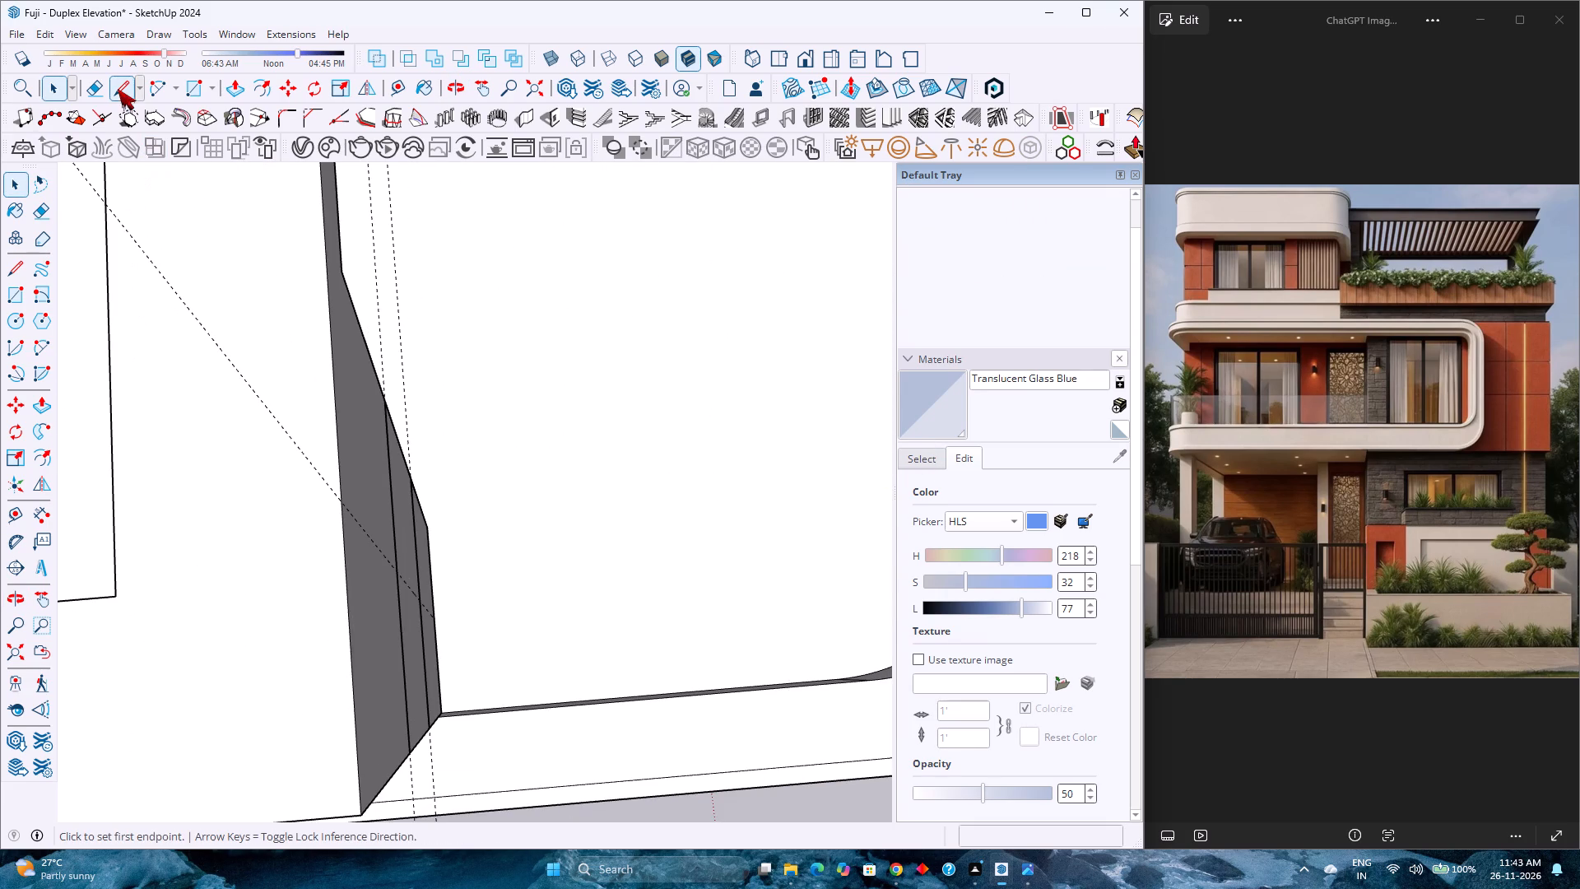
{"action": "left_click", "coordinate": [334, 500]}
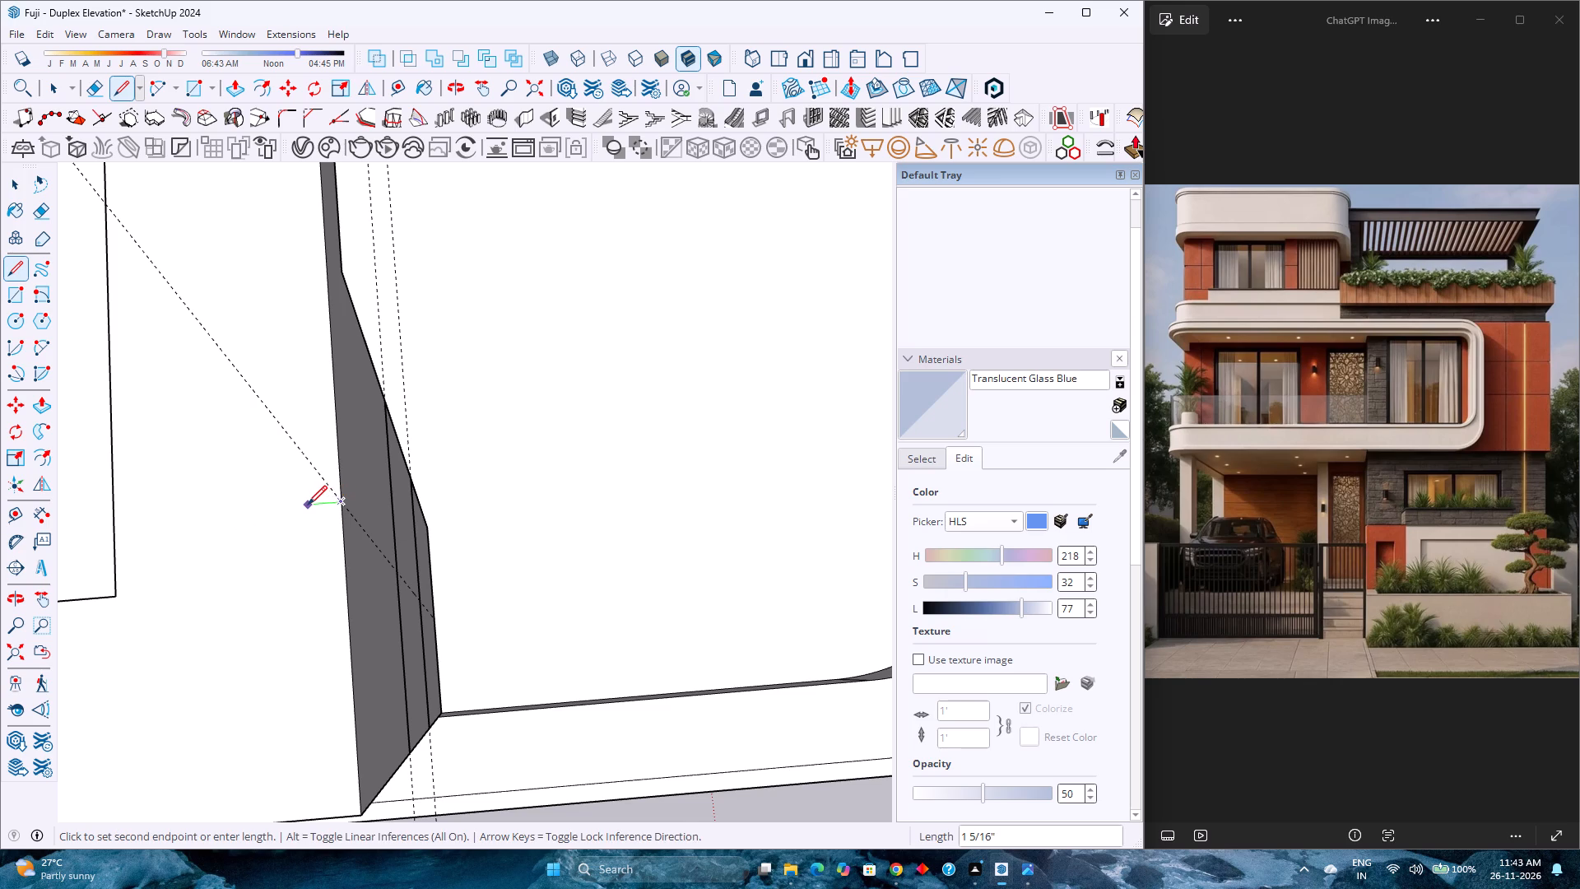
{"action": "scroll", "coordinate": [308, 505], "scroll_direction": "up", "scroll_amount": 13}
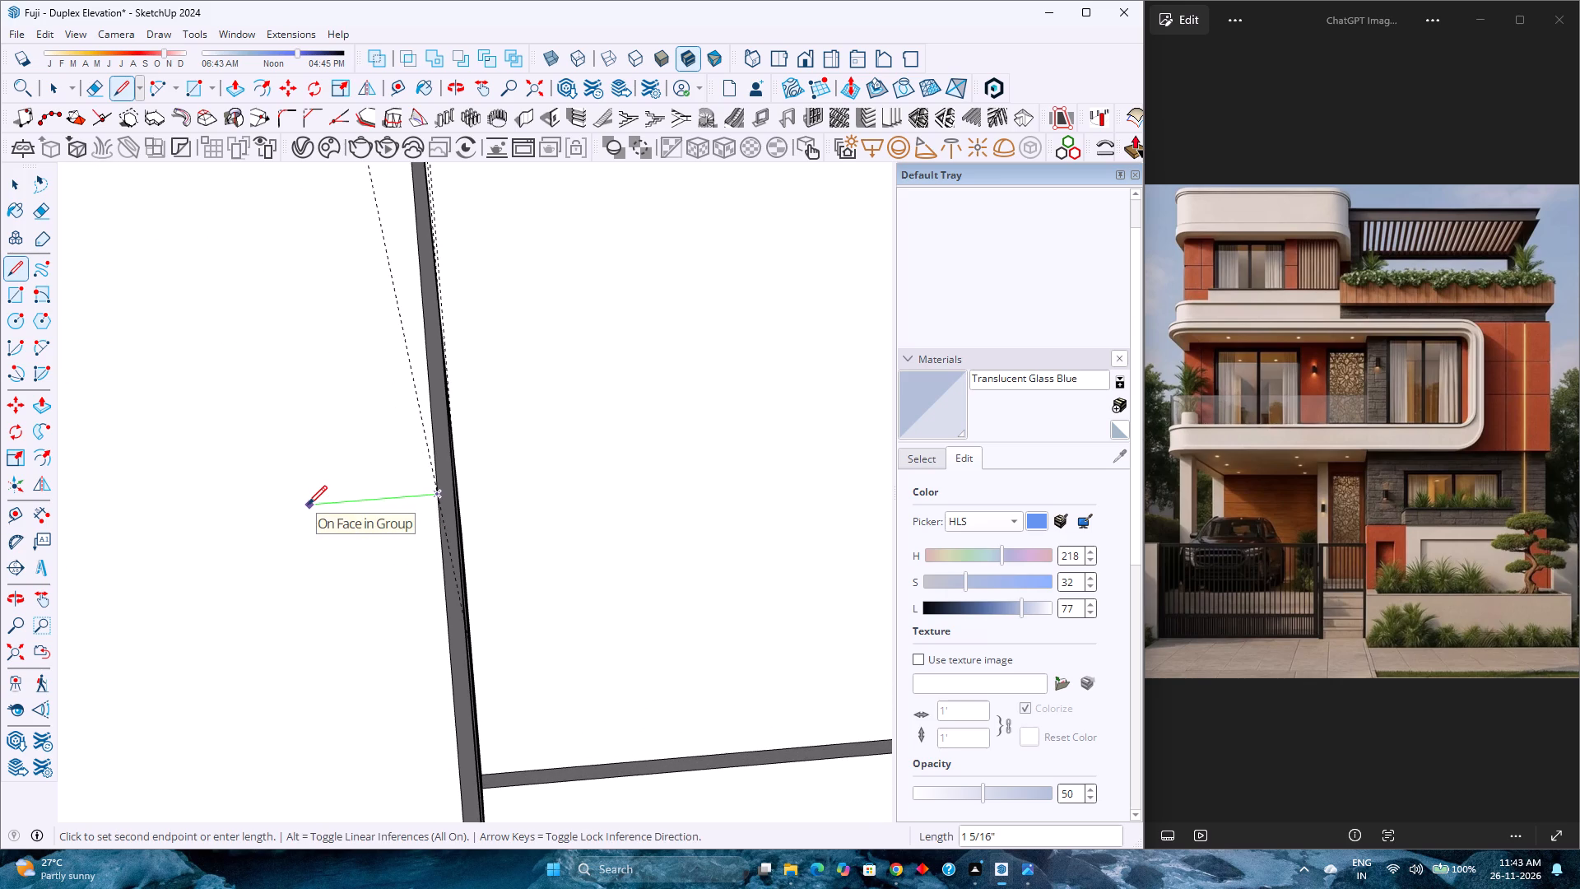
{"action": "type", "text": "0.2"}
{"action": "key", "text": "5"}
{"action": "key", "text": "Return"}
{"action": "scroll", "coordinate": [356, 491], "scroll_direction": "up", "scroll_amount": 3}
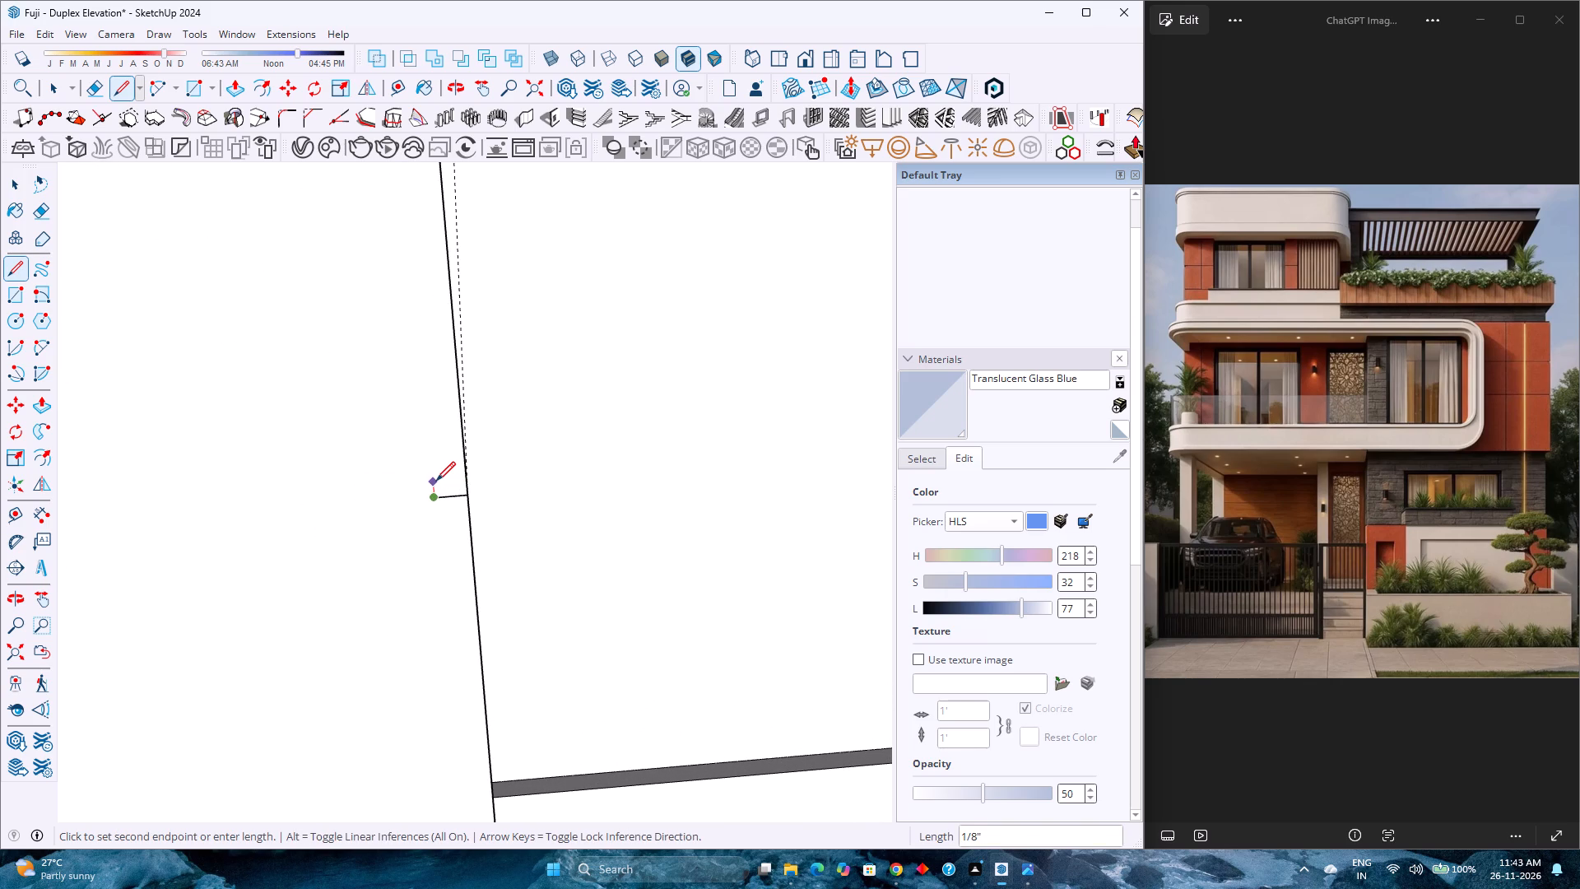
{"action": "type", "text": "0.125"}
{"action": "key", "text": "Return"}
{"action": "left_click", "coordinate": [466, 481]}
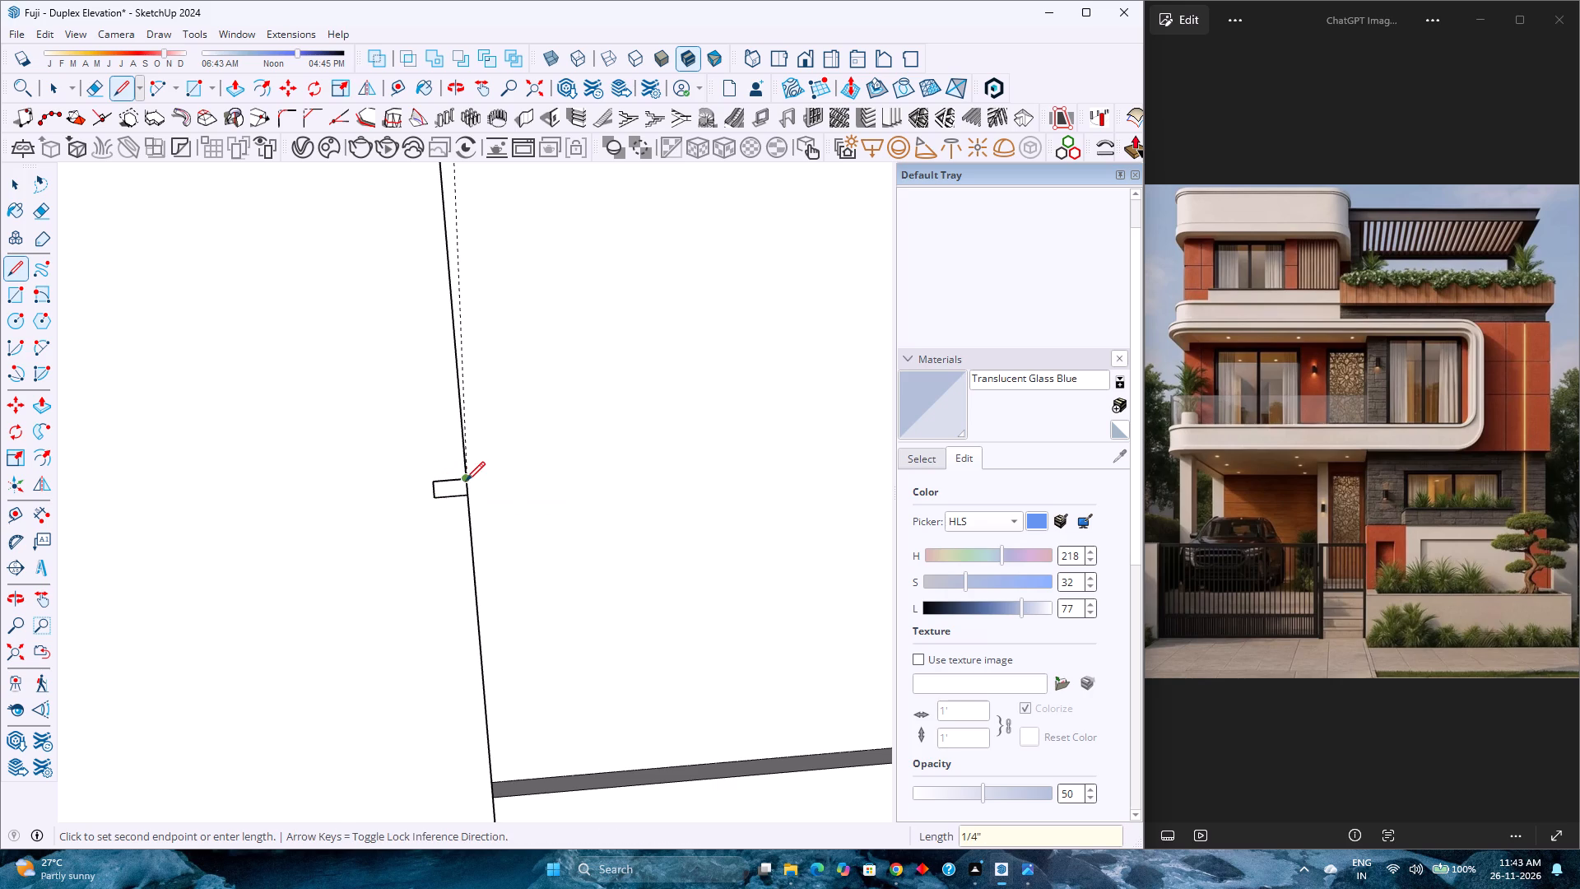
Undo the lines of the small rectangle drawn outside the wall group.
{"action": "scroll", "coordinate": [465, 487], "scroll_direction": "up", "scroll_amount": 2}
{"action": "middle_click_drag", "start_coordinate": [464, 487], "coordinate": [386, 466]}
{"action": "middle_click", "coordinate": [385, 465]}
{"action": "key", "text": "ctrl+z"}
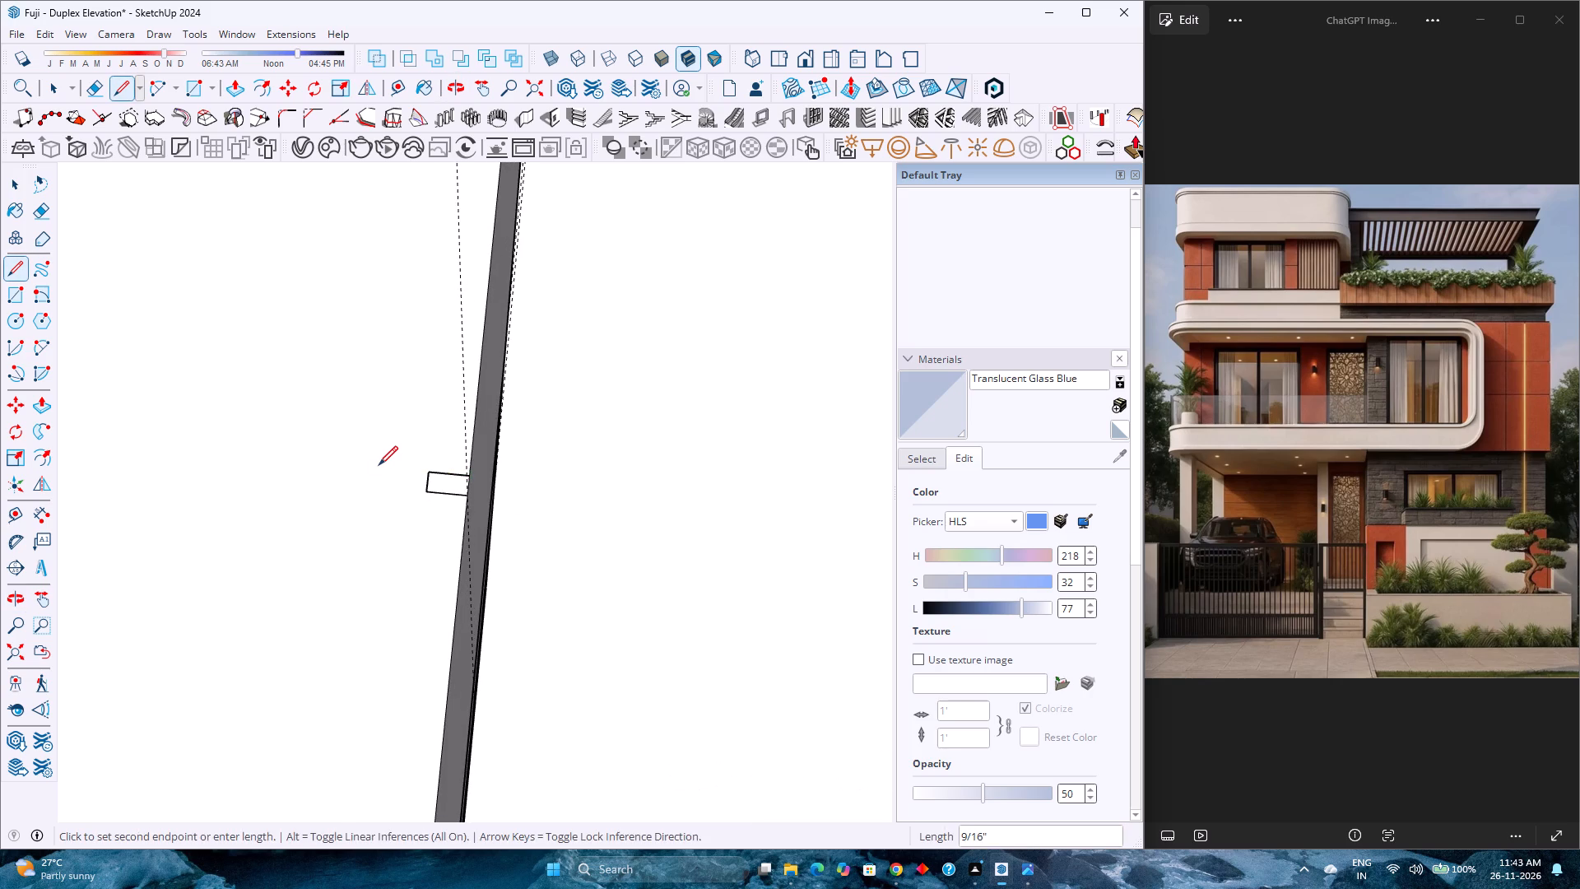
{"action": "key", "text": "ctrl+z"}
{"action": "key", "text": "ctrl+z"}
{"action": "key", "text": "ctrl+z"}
Open the wall group for editing and draw a 0.25" line from the guide inward across the pier's top face.
{"action": "key", "text": "space"}
{"action": "double_click", "coordinate": [390, 490]}
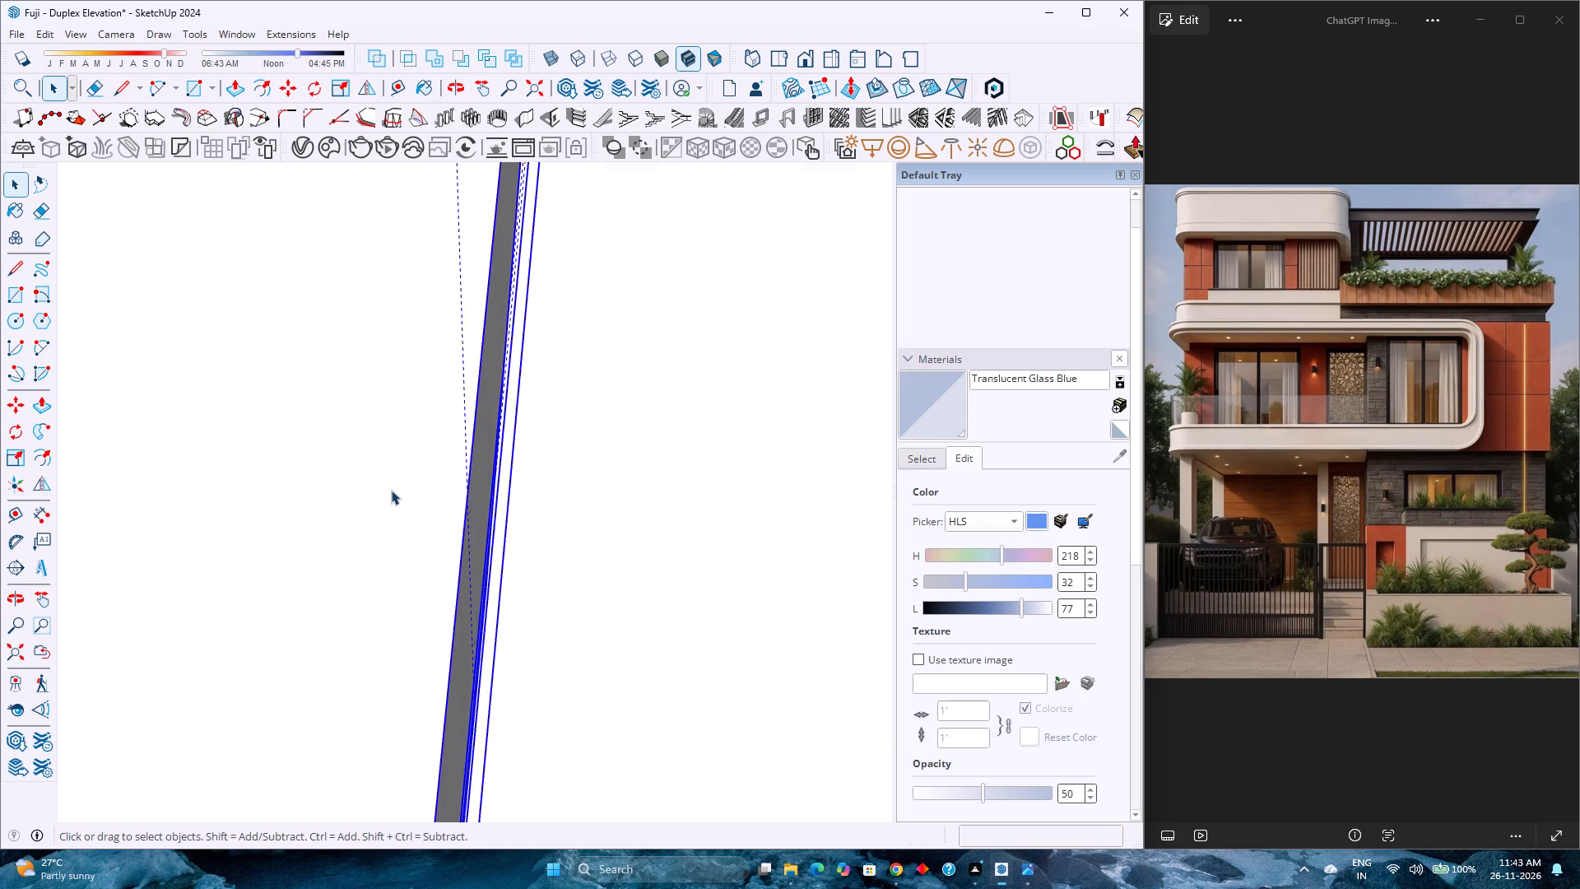
{"action": "scroll", "coordinate": [391, 490], "scroll_direction": "up", "scroll_amount": 3}
{"action": "key", "text": "l"}
{"action": "middle_click_drag", "start_coordinate": [495, 510], "coordinate": [411, 479]}
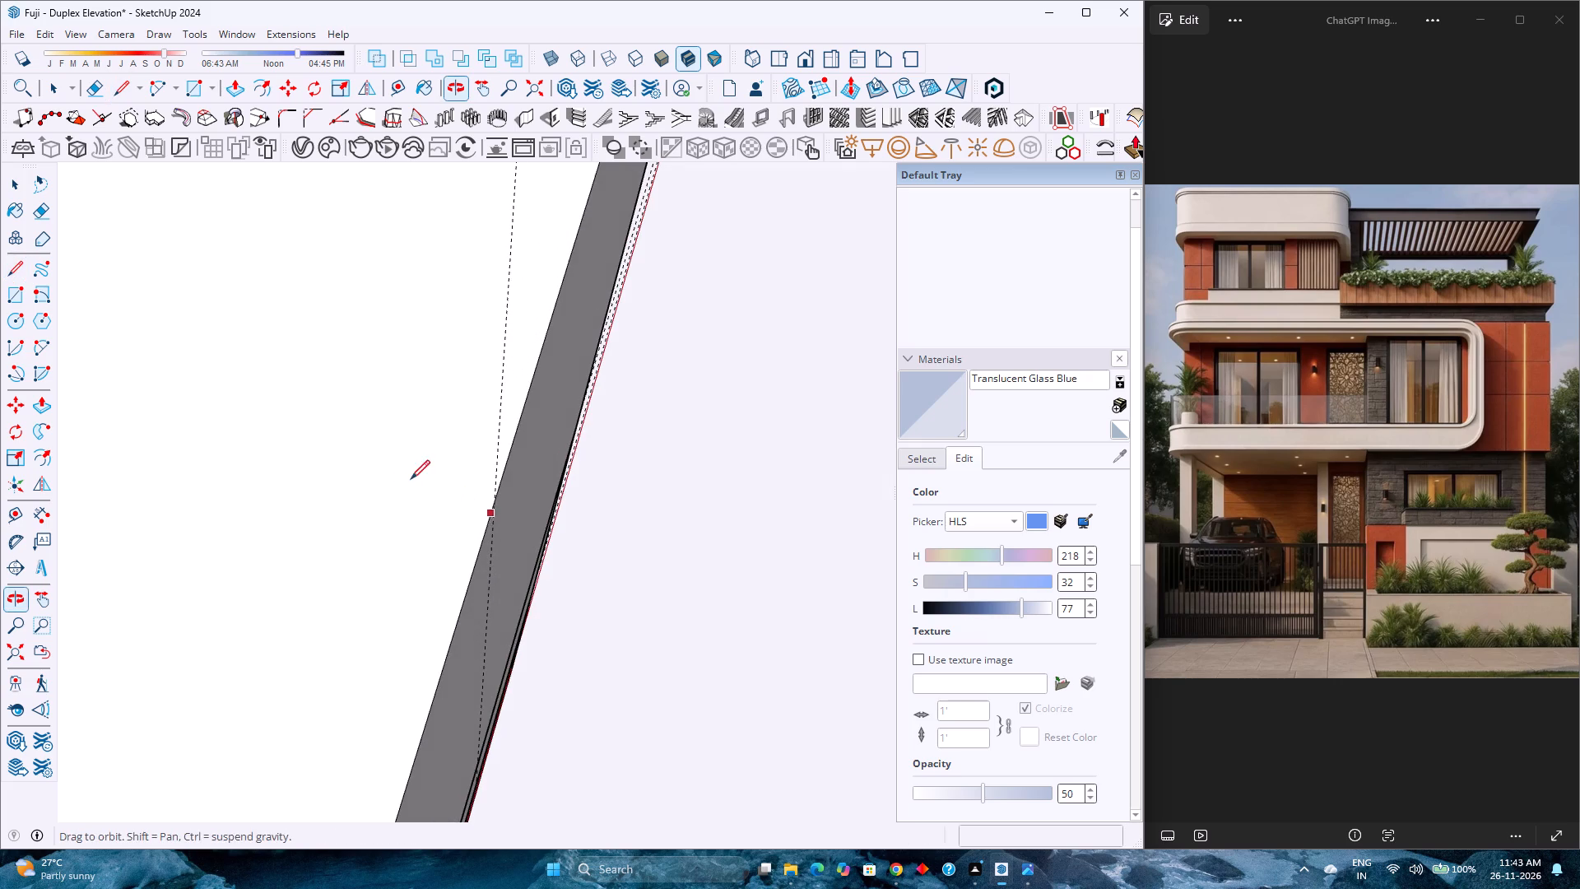
{"action": "left_click", "coordinate": [498, 497]}
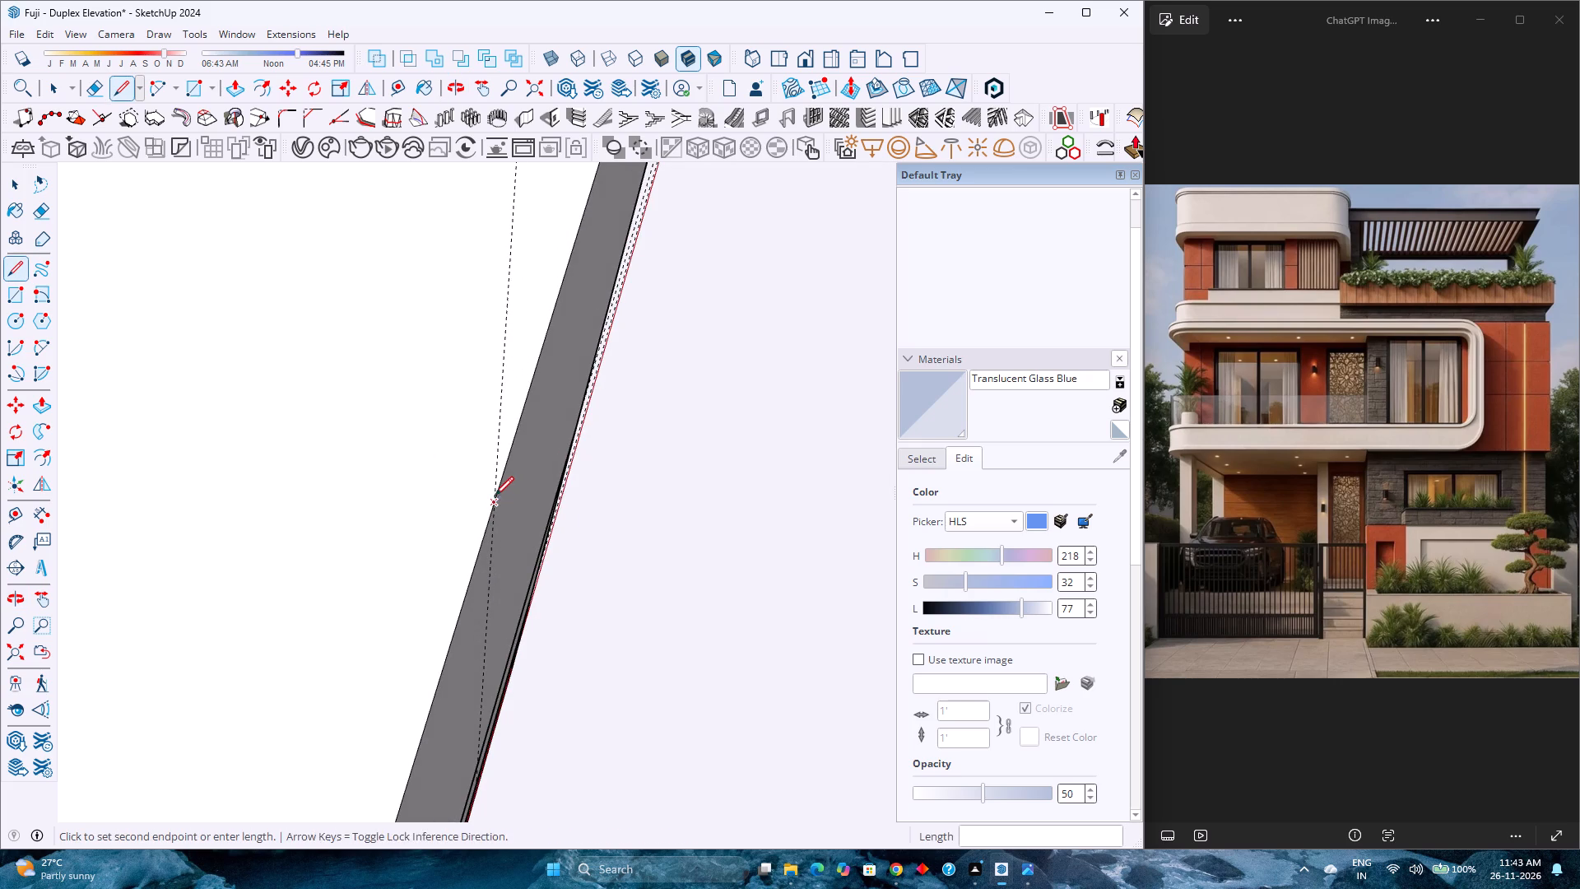
{"action": "type", "text": "0.25"}
{"action": "key", "text": "Return"}
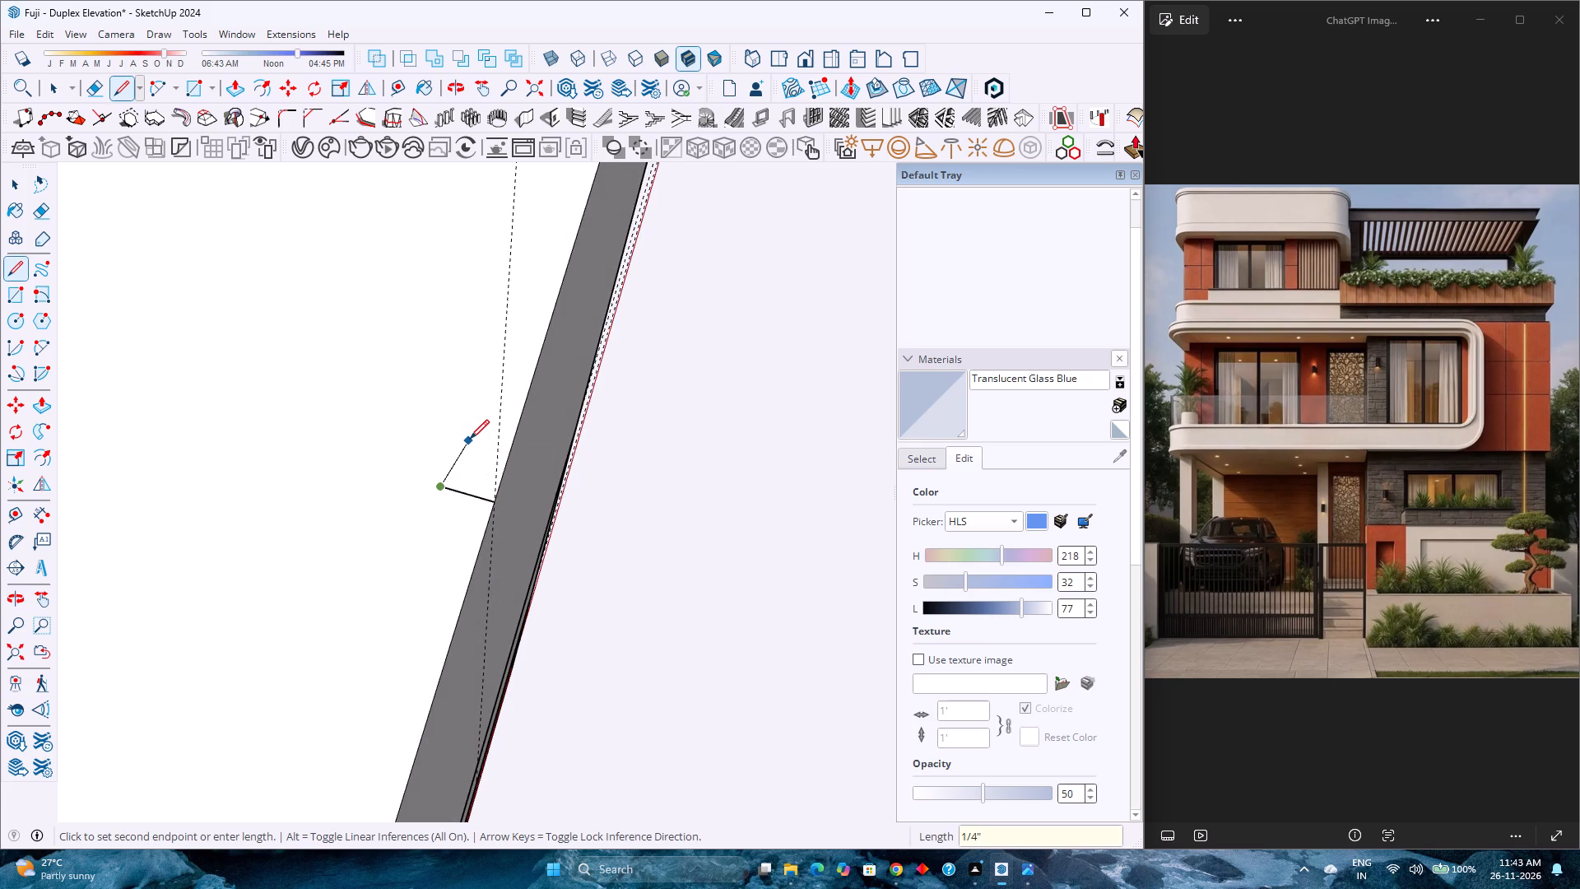
Draw a 0.25" square outline centred on that line, extending 0.125" to each side and closing on the pier's front edge.
{"action": "key", "text": "Left"}
{"action": "key", "text": "Right"}
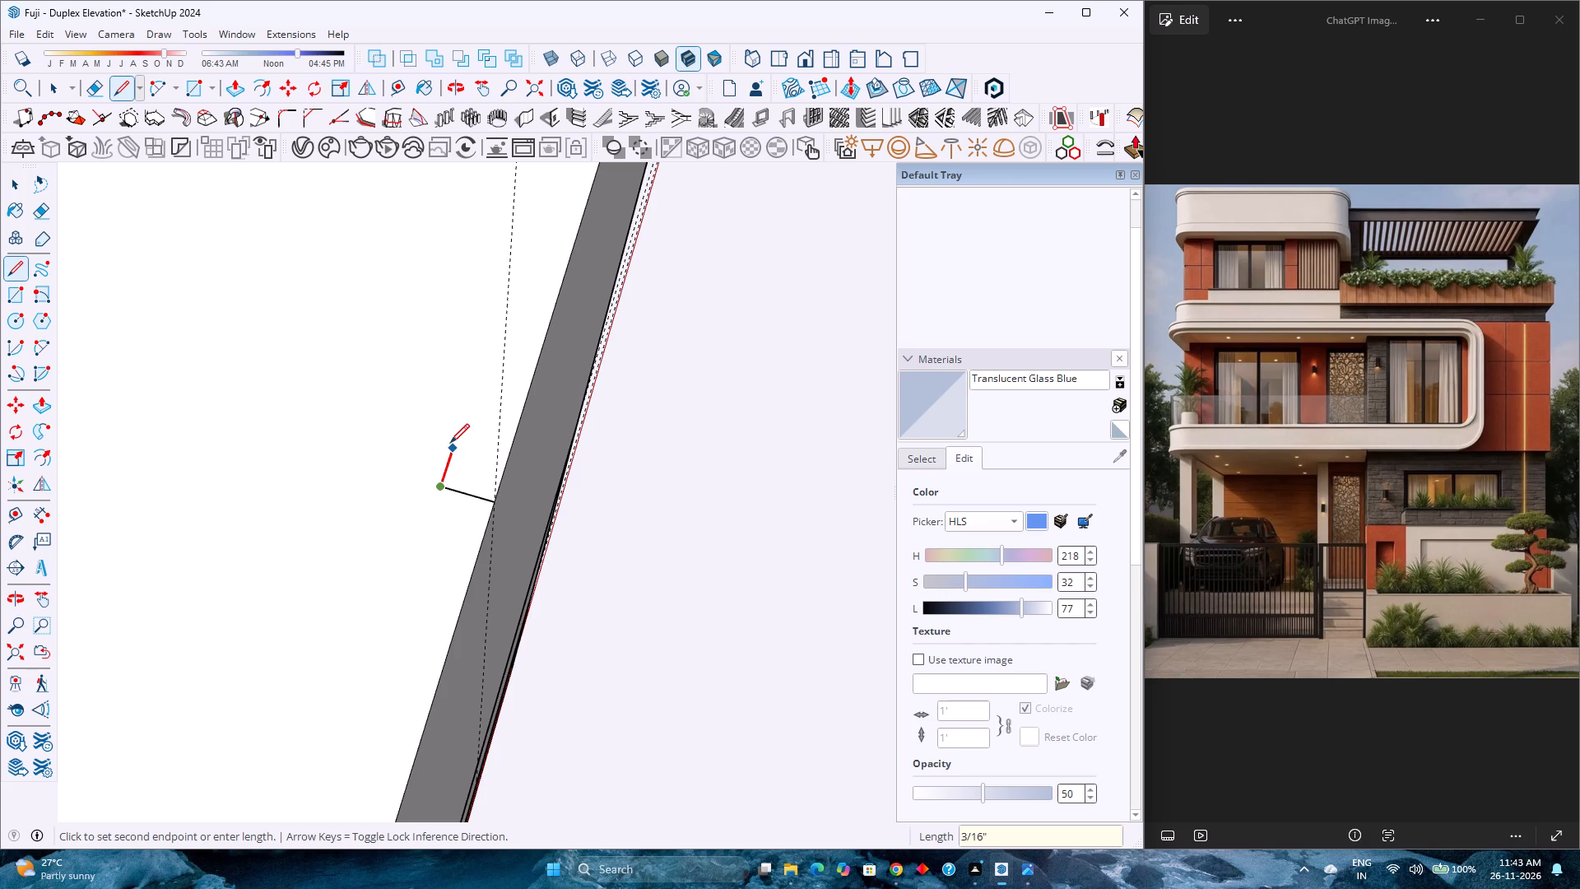
{"action": "type", "text": "0."}
{"action": "key", "text": "1"}
{"action": "type", "text": "25"}
{"action": "key", "text": "Return"}
{"action": "type", "text": "0."}
{"action": "type", "text": "25"}
{"action": "key", "text": "Return"}
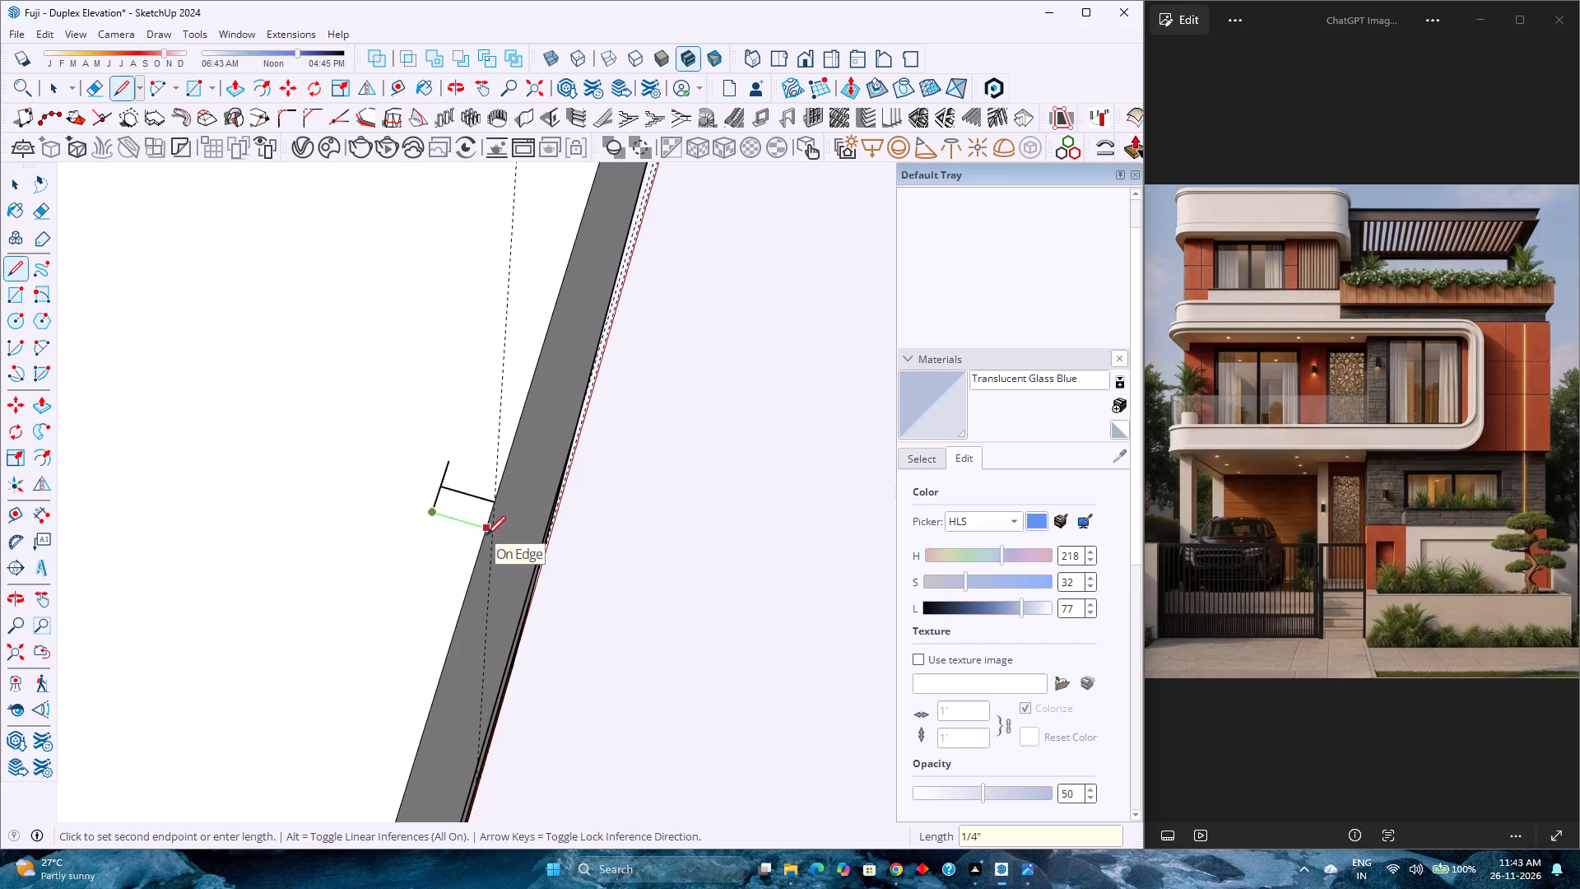
{"action": "left_click", "coordinate": [486, 535]}
{"action": "left_click", "coordinate": [452, 464]}
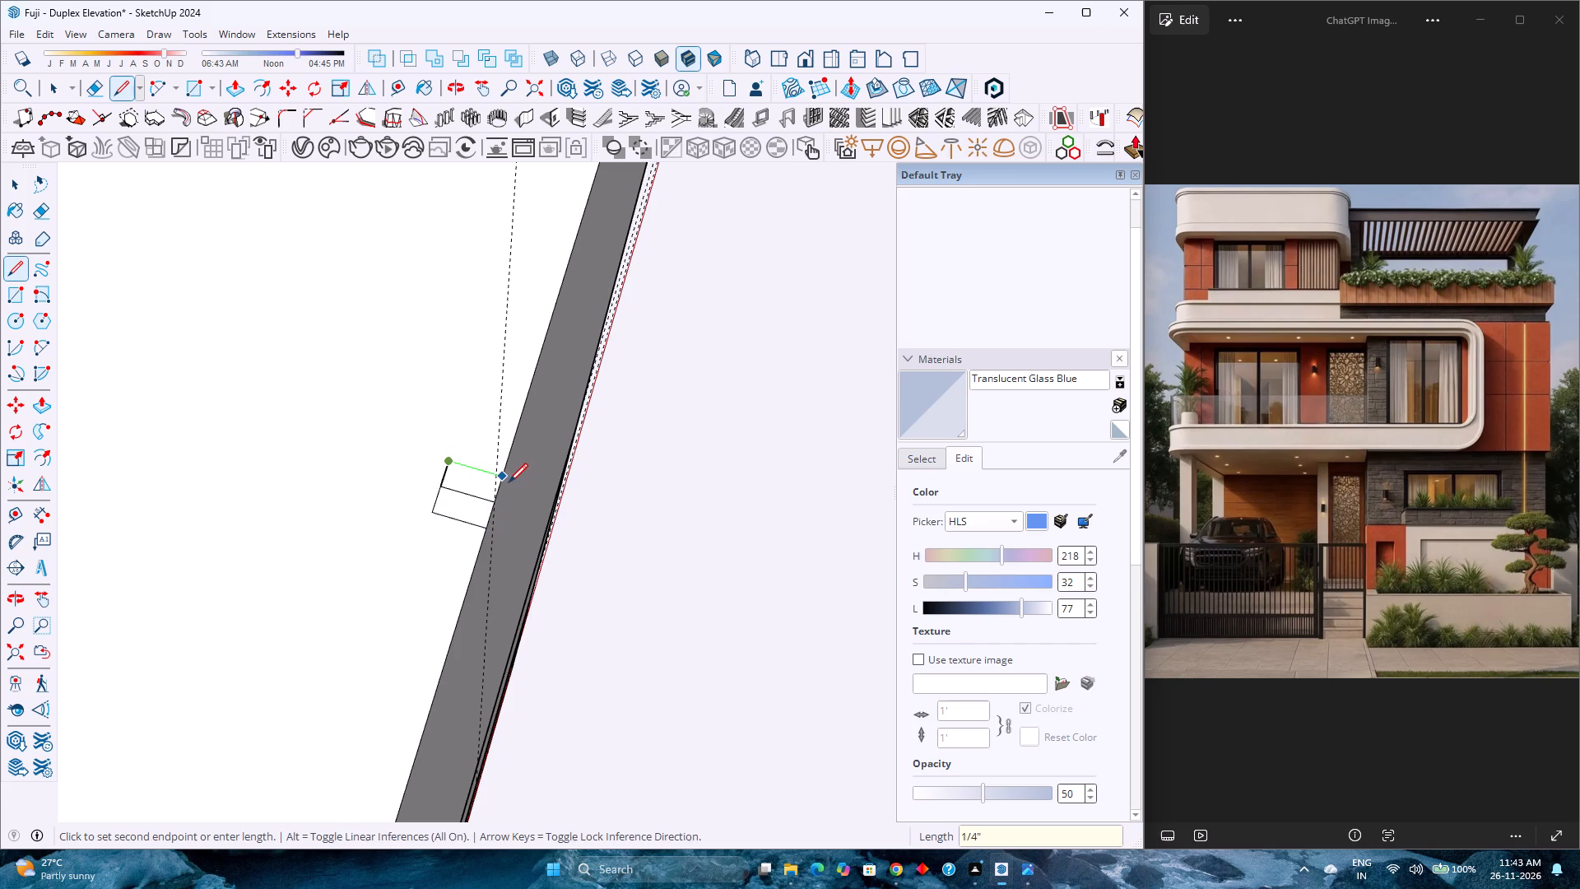
{"action": "left_click", "coordinate": [506, 481]}
Delete the centre line inside the small outline to leave a single 0.25" square on the pier's top face.
{"action": "key", "text": "space"}
{"action": "left_click", "coordinate": [481, 496]}
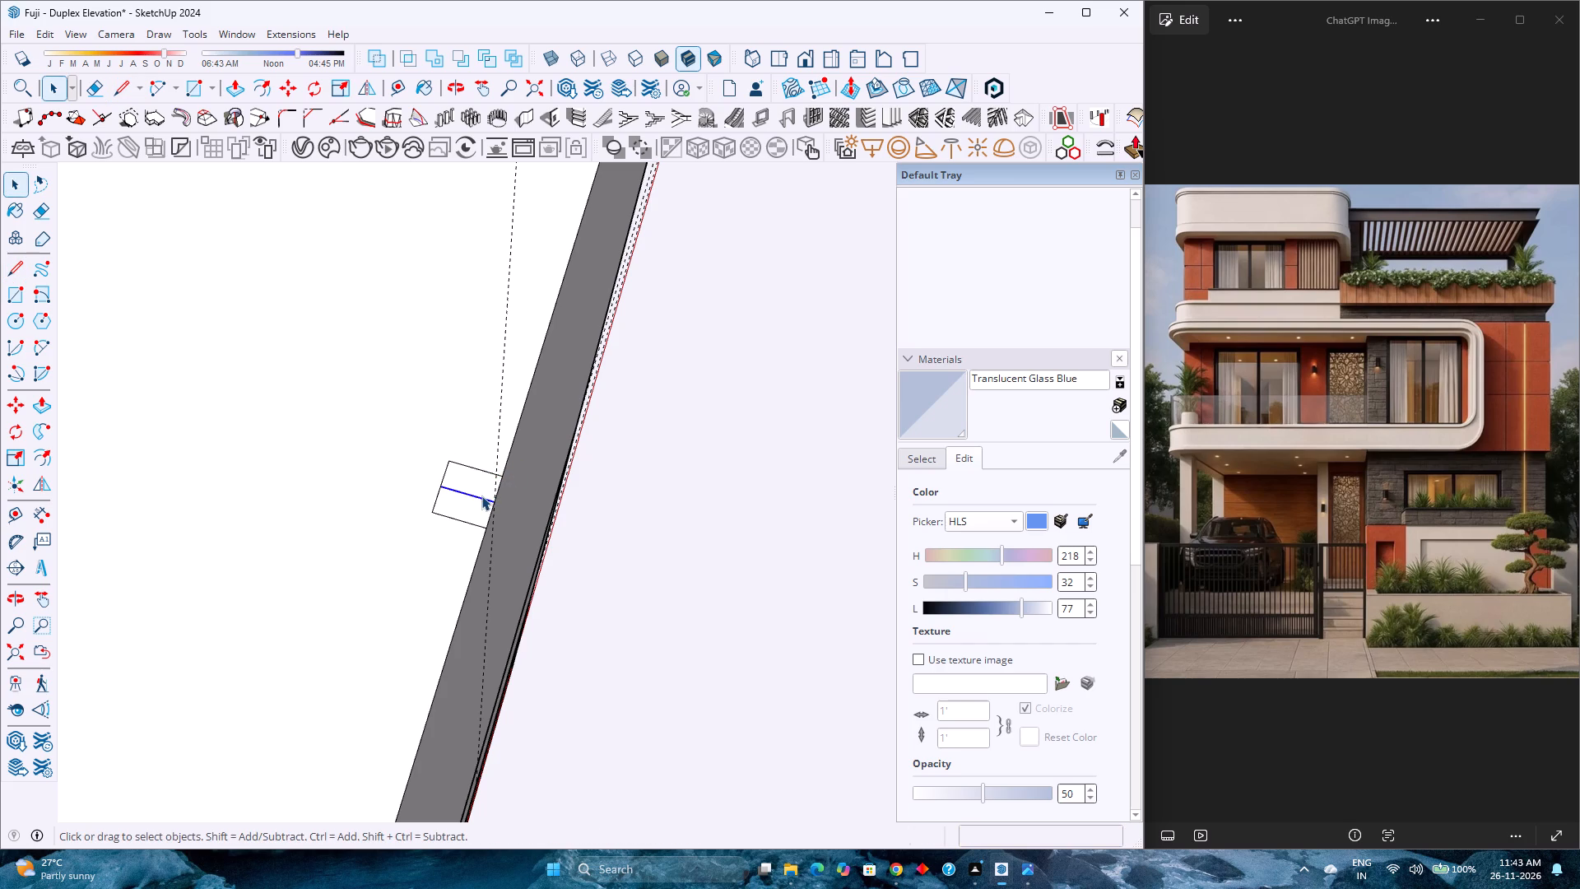
{"action": "key", "text": "Delete"}
{"action": "left_click", "coordinate": [439, 482]}
{"action": "scroll", "coordinate": [467, 513], "scroll_direction": "down", "scroll_amount": 3}
{"action": "middle_click_drag", "start_coordinate": [488, 561], "coordinate": [374, 510]}
{"action": "scroll", "coordinate": [369, 507], "scroll_direction": "down", "scroll_amount": 8}
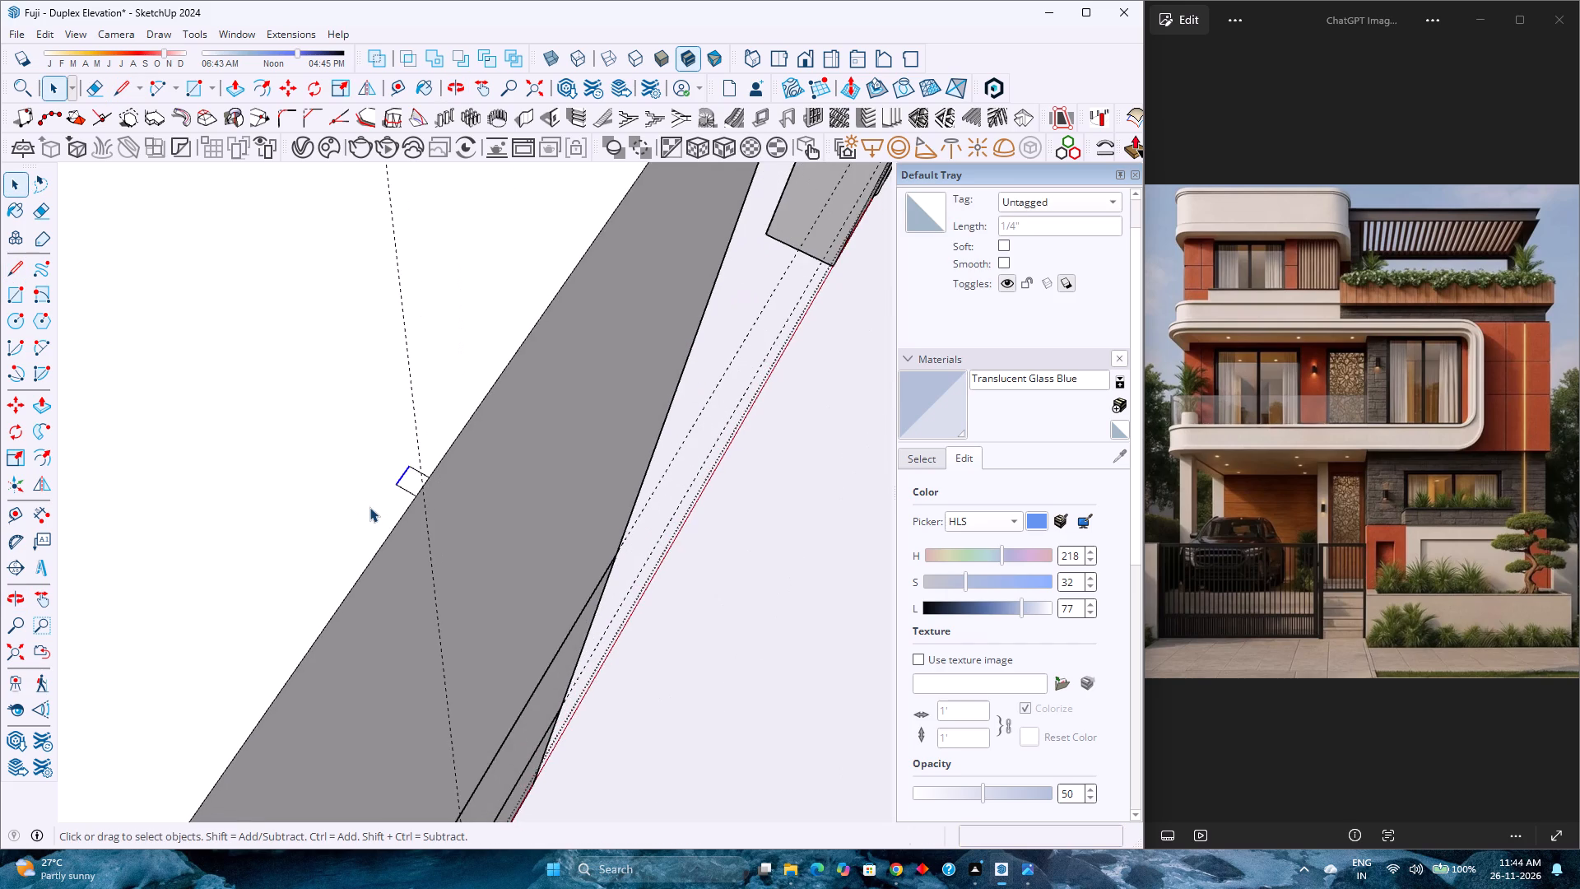
{"action": "scroll", "coordinate": [369, 507], "scroll_direction": "down", "scroll_amount": 6}
{"action": "middle_click_drag", "start_coordinate": [443, 543], "coordinate": [368, 479], "text": "shift"}
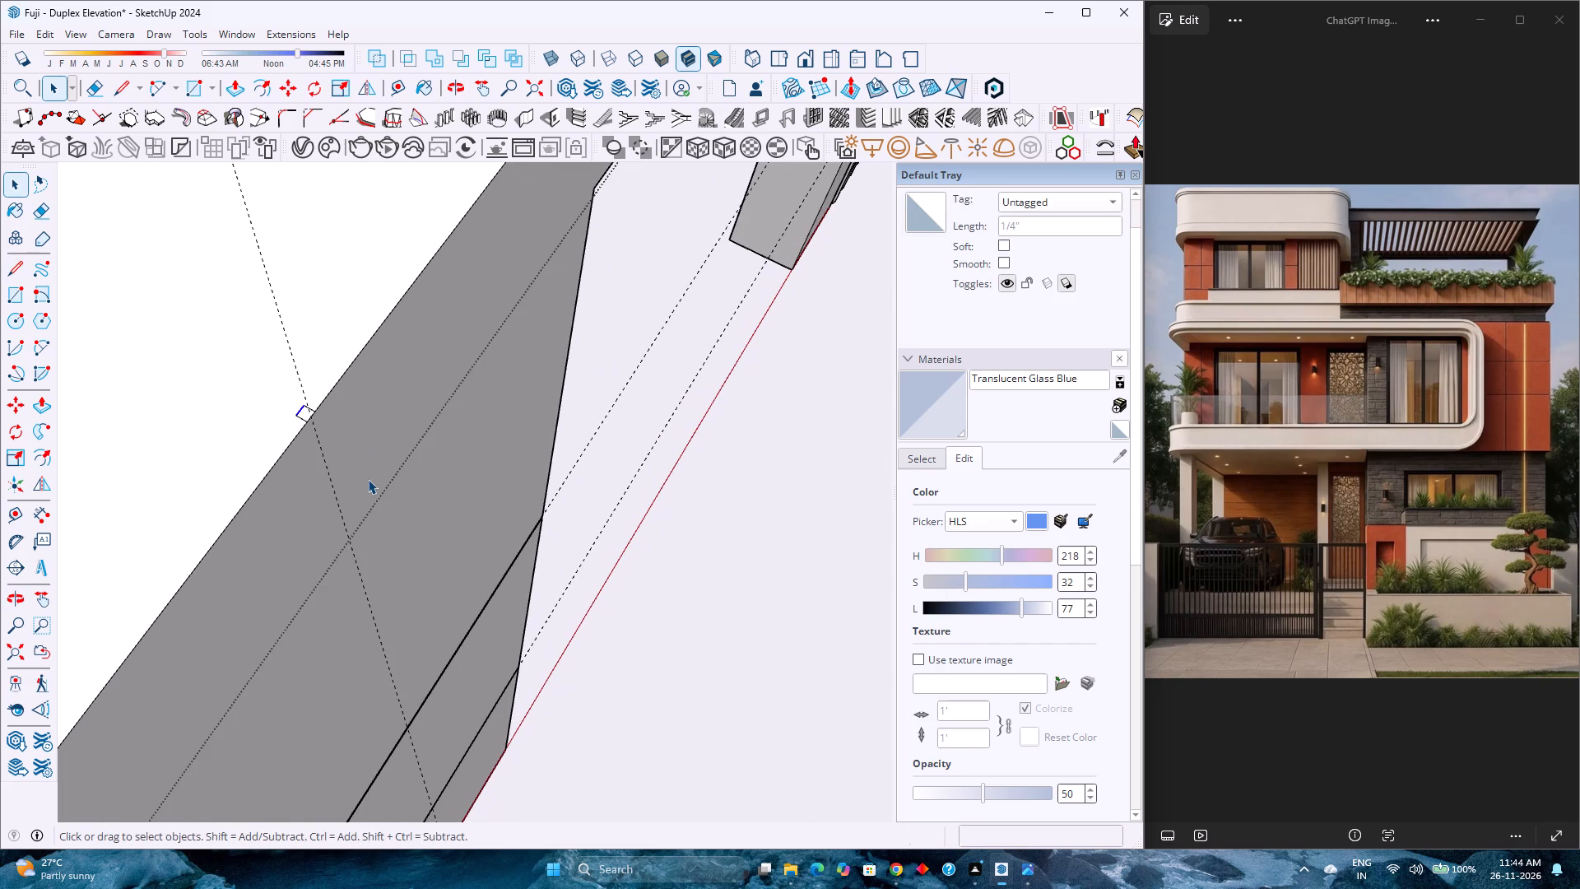
Copy the 0.25" square from the pier's top face 2' 6 1/4" down the vertical guide into the upper horizontal groove.
{"action": "scroll", "coordinate": [296, 390], "scroll_direction": "up", "scroll_amount": 5}
{"action": "left_click", "coordinate": [311, 421]}
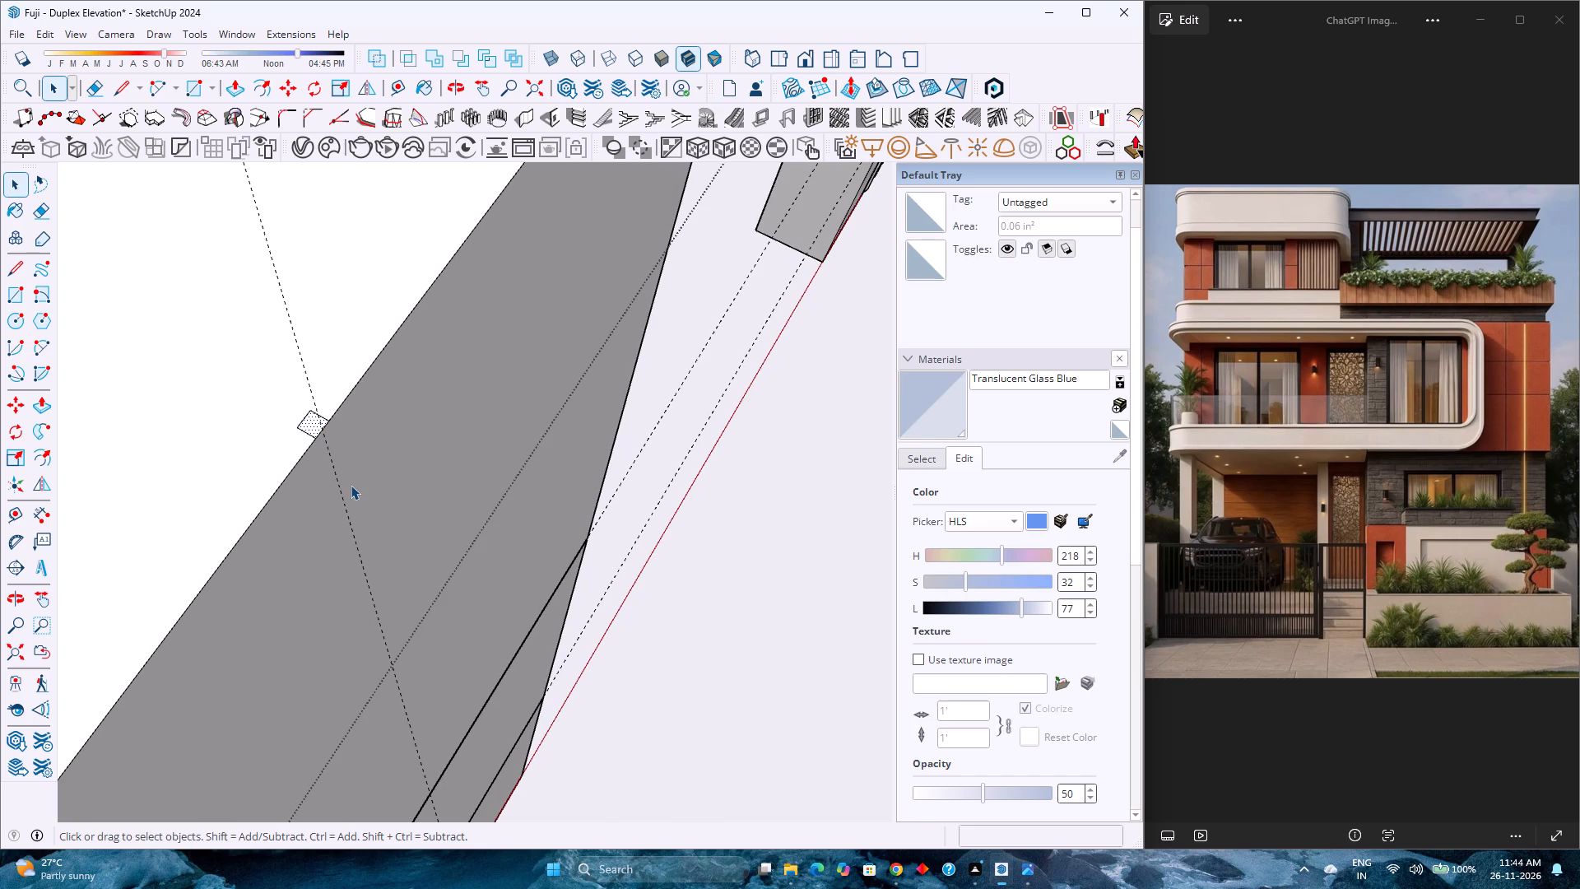
{"action": "key", "text": "m"}
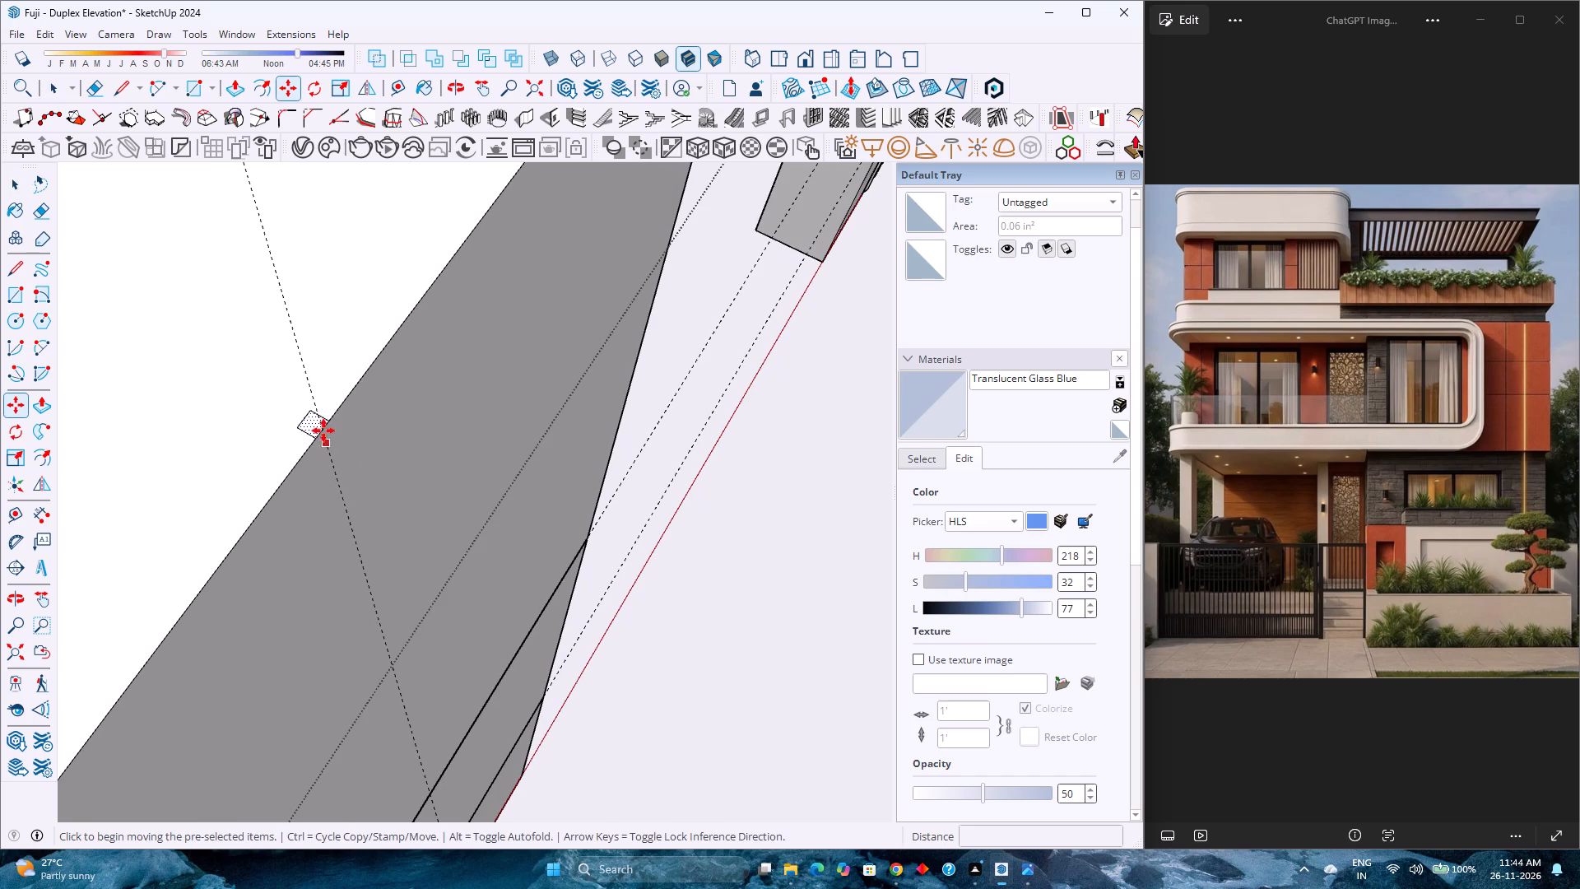
{"action": "scroll", "coordinate": [323, 435], "scroll_direction": "up", "scroll_amount": 15}
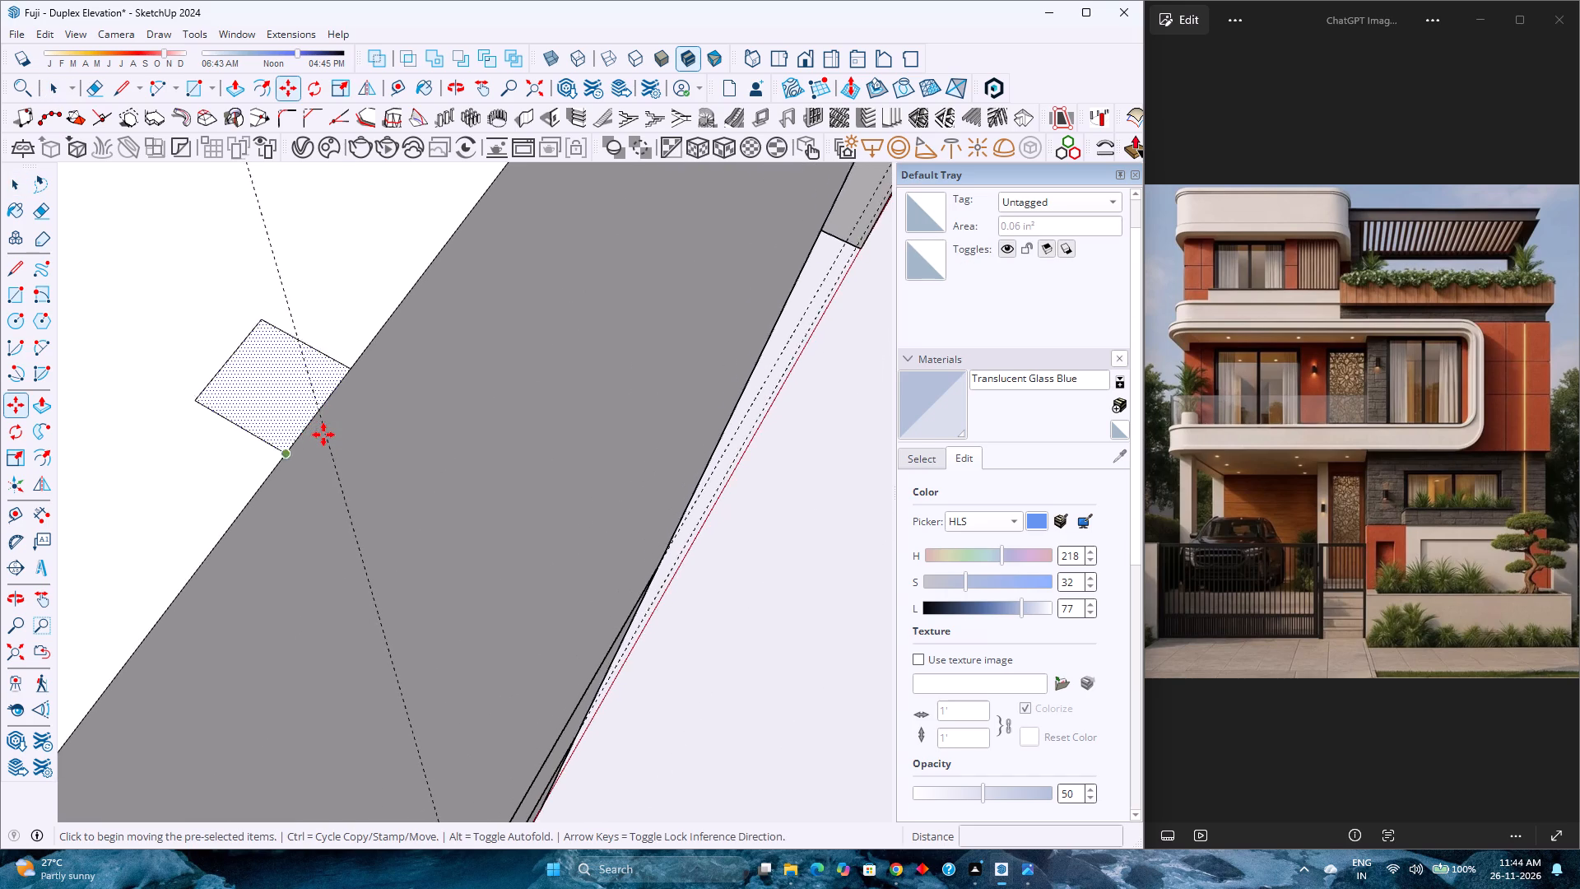
{"action": "scroll", "coordinate": [323, 435], "scroll_direction": "up", "scroll_amount": 3}
{"action": "left_click", "coordinate": [316, 405]}
{"action": "scroll", "coordinate": [331, 440], "scroll_direction": "down", "scroll_amount": 6}
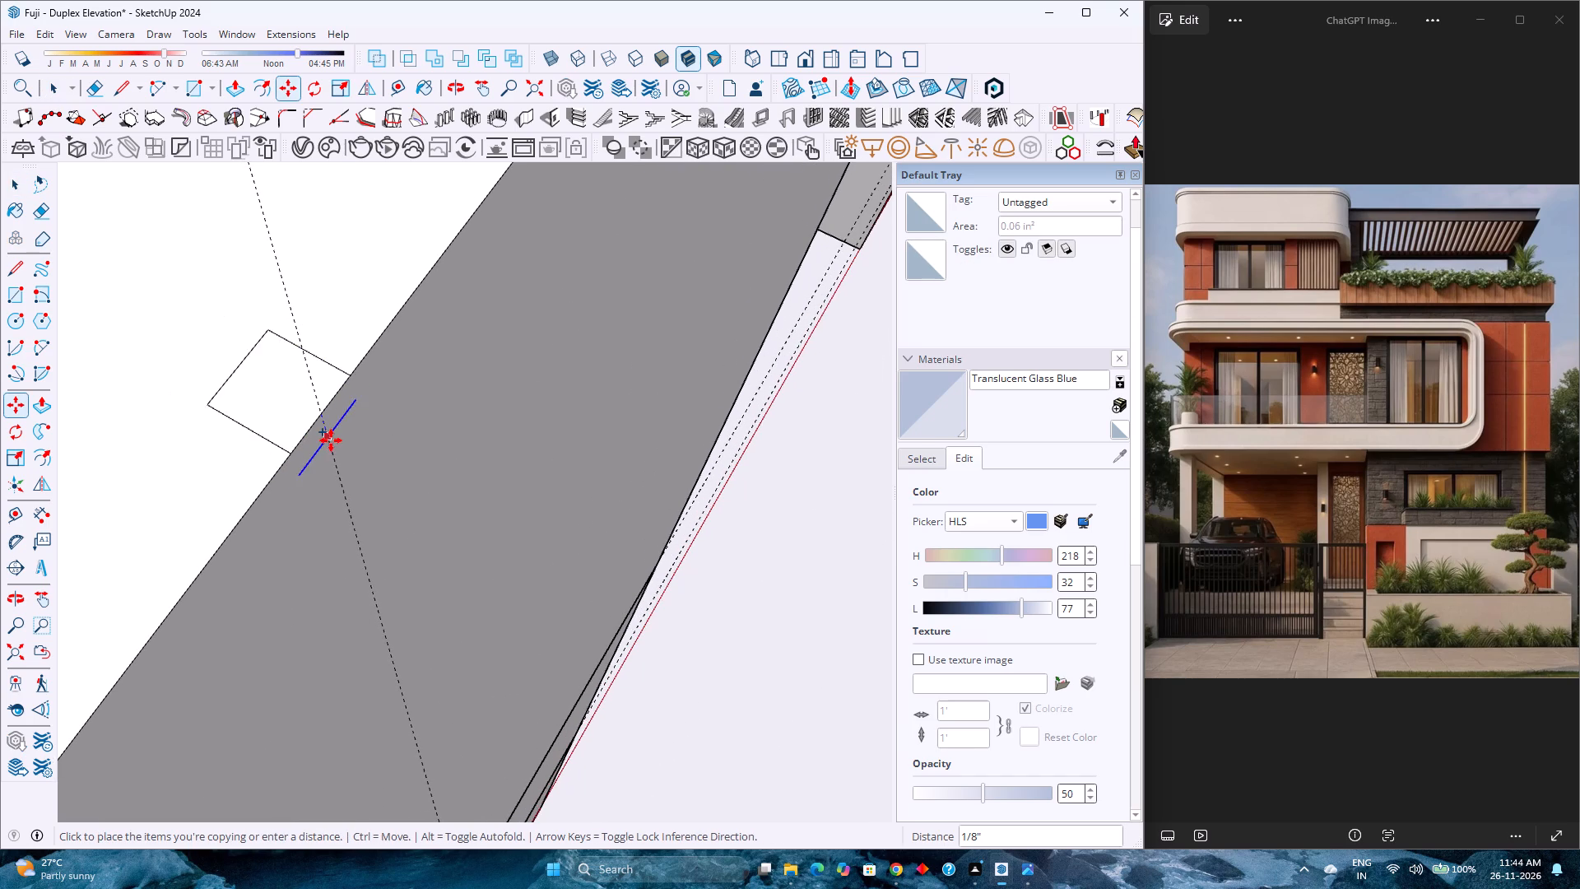
{"action": "scroll", "coordinate": [331, 440], "scroll_direction": "down", "scroll_amount": 9}
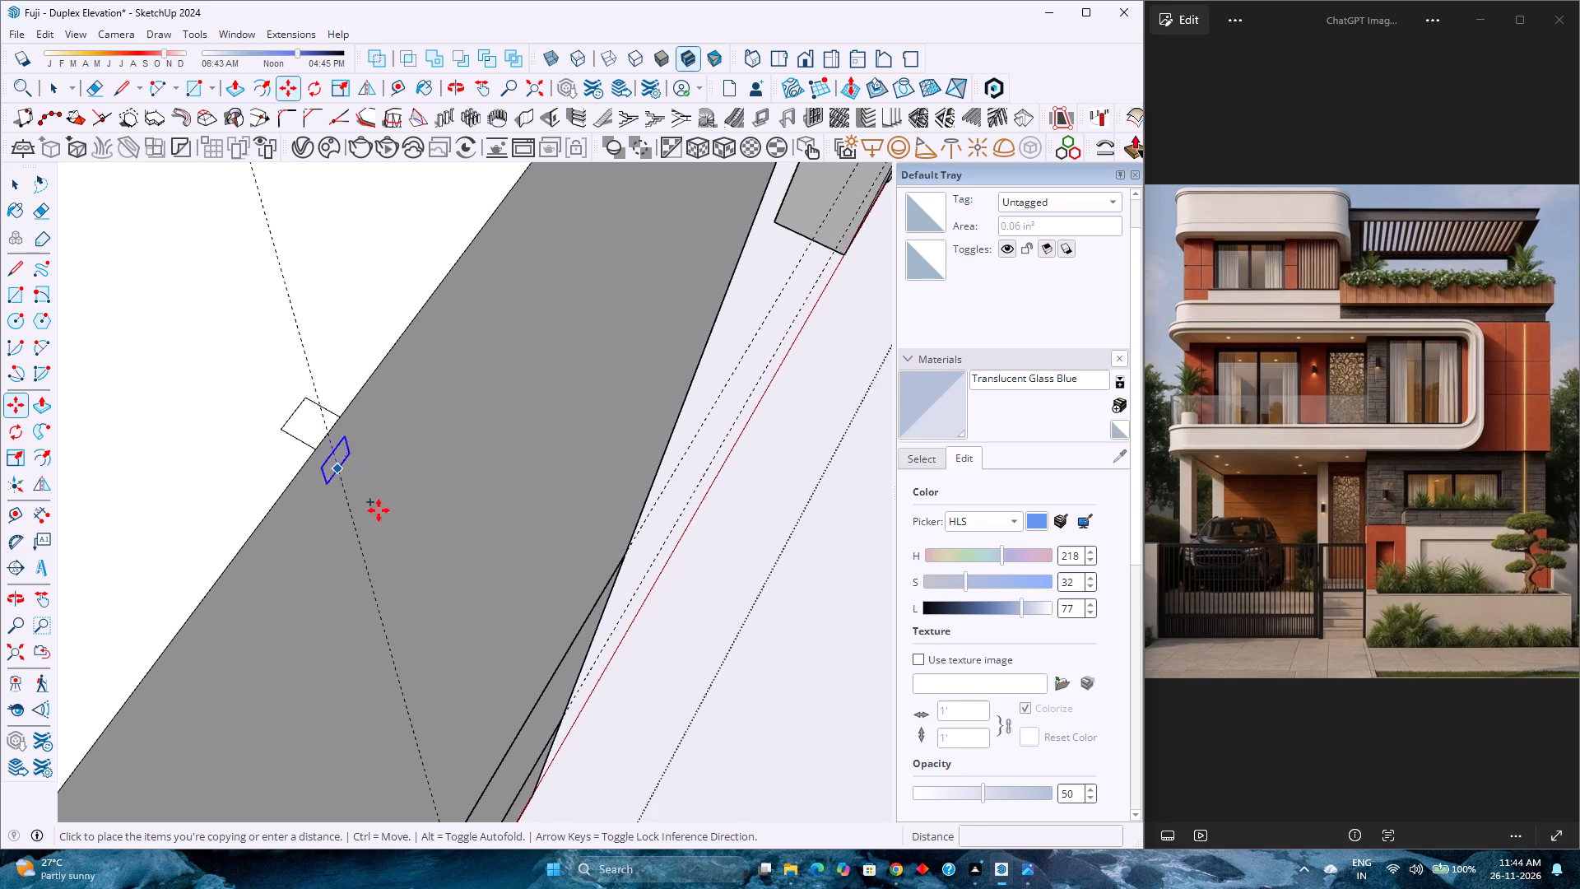
{"action": "middle_click_drag", "start_coordinate": [401, 541], "coordinate": [197, 349], "text": "shift"}
{"action": "middle_click", "coordinate": [195, 347], "text": "shift"}
{"action": "scroll", "coordinate": [191, 340], "scroll_direction": "down", "scroll_amount": 16}
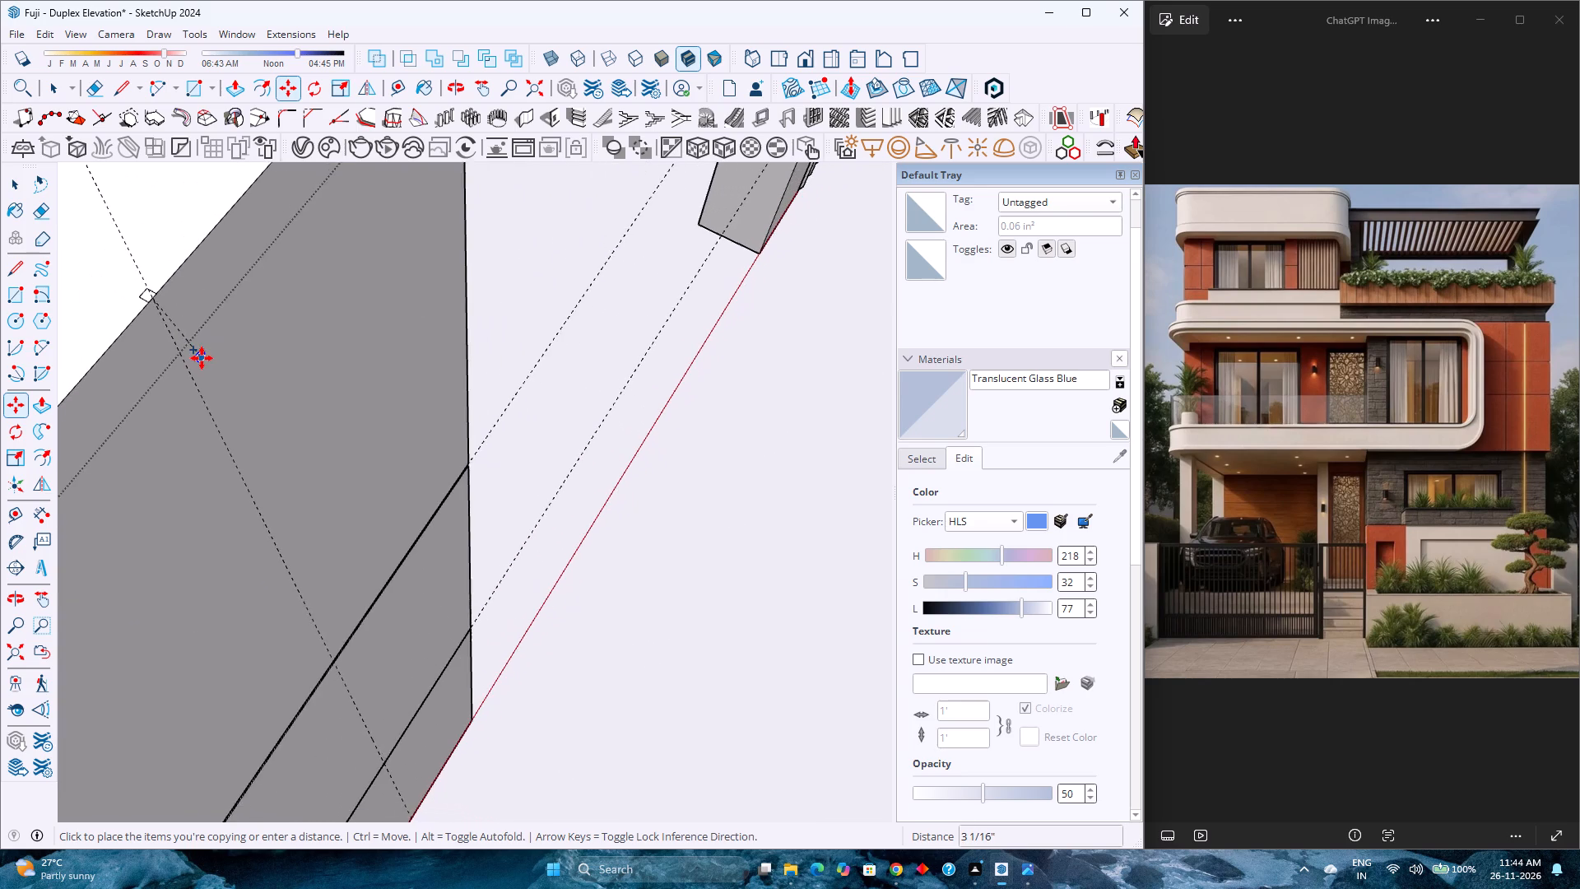
{"action": "scroll", "coordinate": [202, 358], "scroll_direction": "down", "scroll_amount": 3}
{"action": "middle_click_drag", "start_coordinate": [277, 580], "coordinate": [167, 400], "text": "shift"}
{"action": "scroll", "coordinate": [207, 431], "scroll_direction": "up", "scroll_amount": 8}
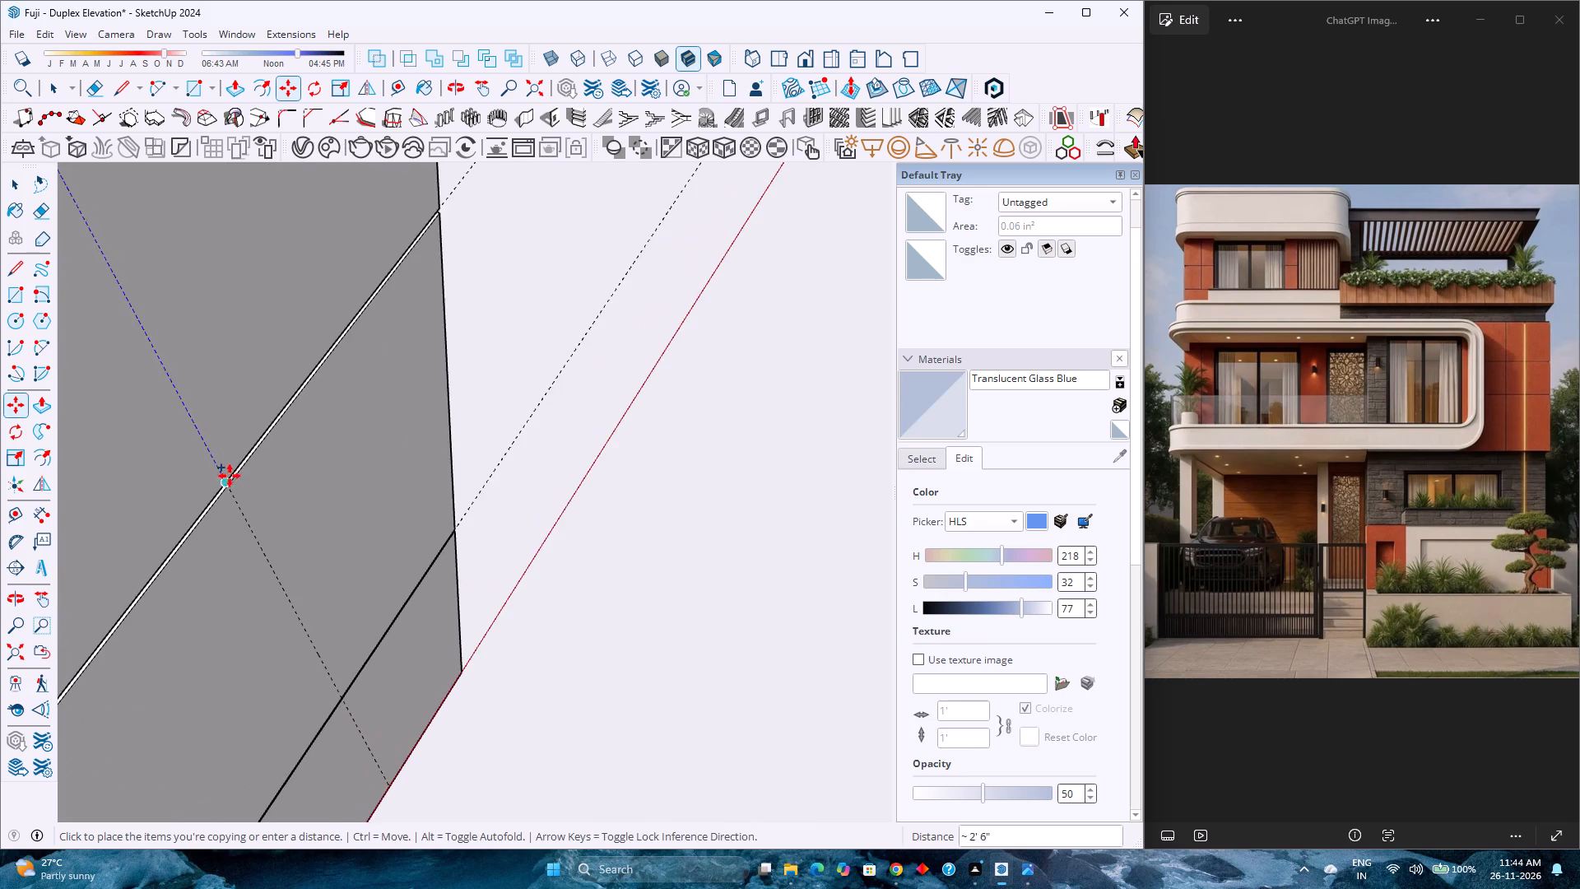
{"action": "scroll", "coordinate": [230, 476], "scroll_direction": "up", "scroll_amount": 18}
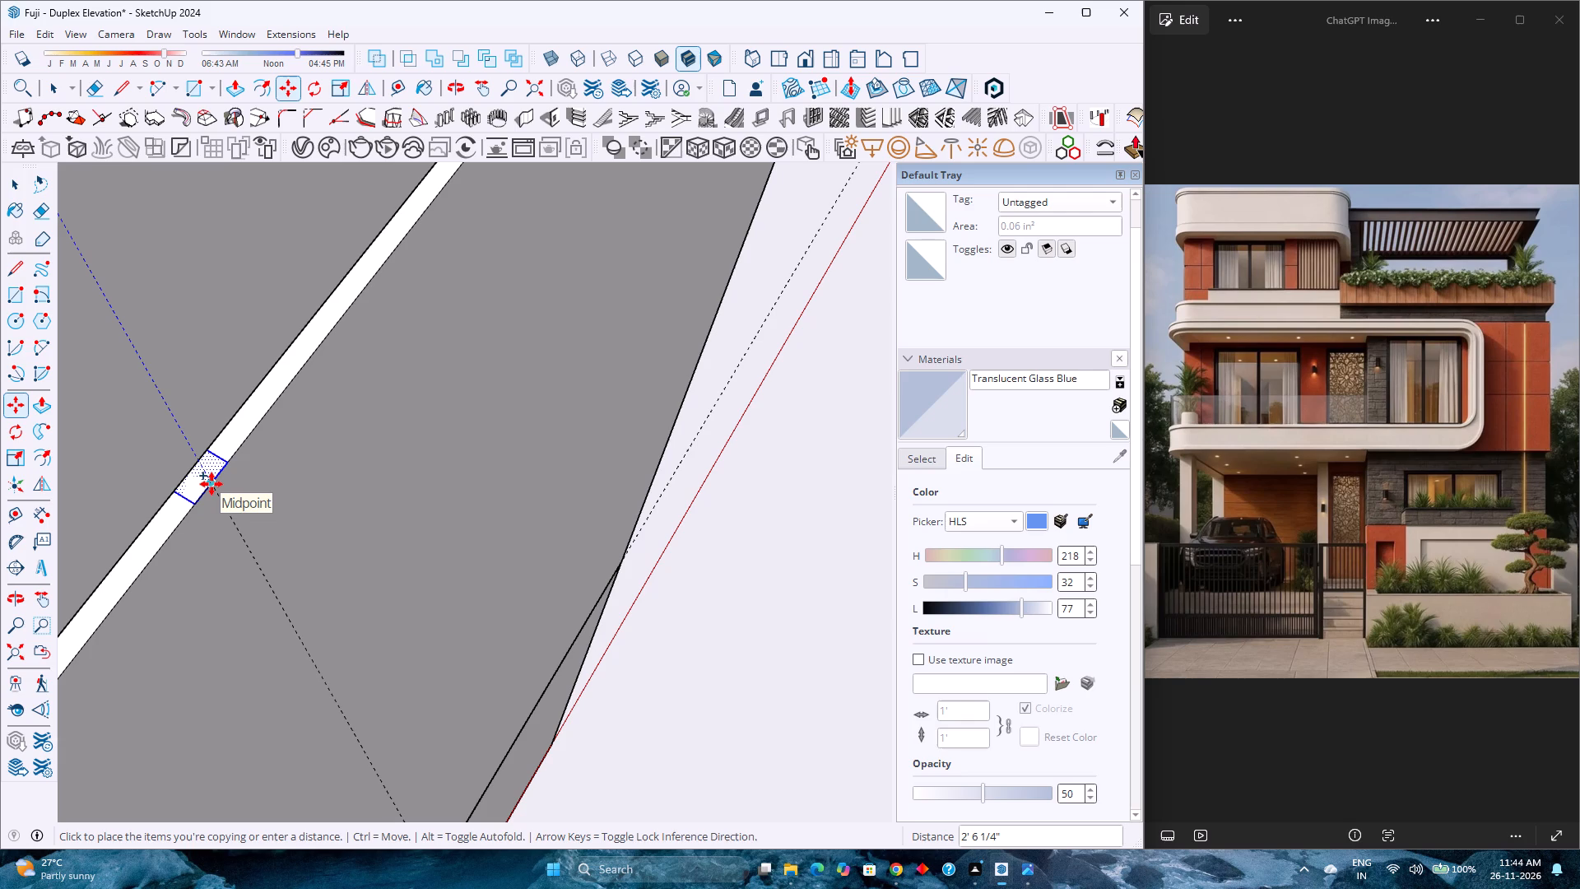
{"action": "left_click", "coordinate": [211, 484]}
Copy the square from the upper horizontal groove 2' 6" down the guide into the lower horizontal groove.
{"action": "left_click", "coordinate": [211, 484]}
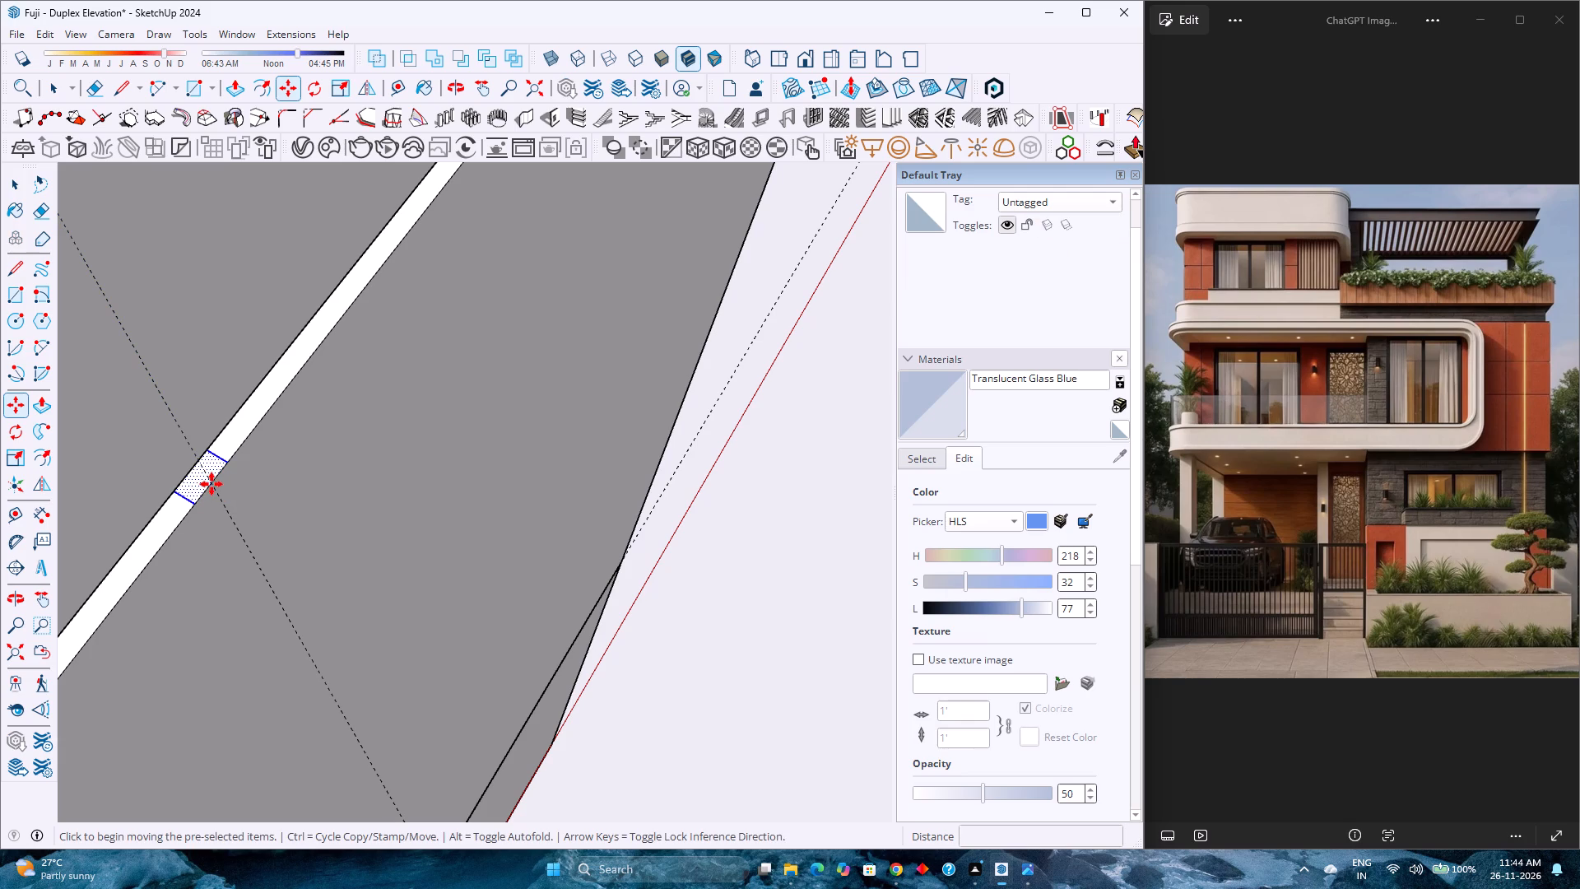
{"action": "scroll", "coordinate": [225, 501], "scroll_direction": "down", "scroll_amount": 14}
{"action": "middle_click_drag", "start_coordinate": [278, 547], "coordinate": [112, 305], "text": "shift"}
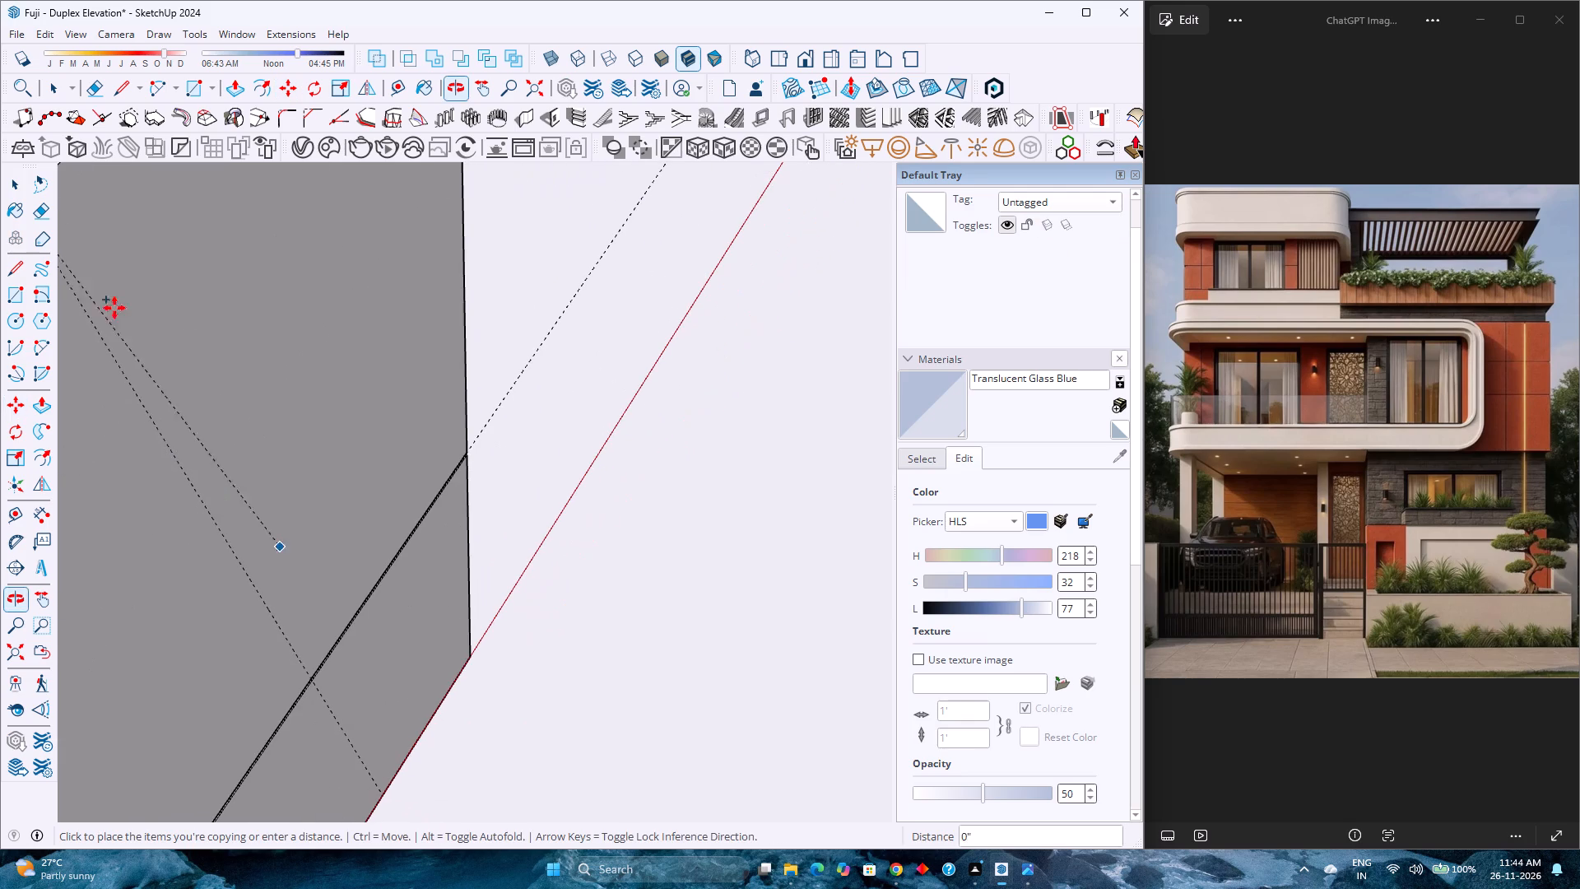
{"action": "middle_click_drag", "start_coordinate": [323, 691], "coordinate": [235, 527], "text": "shift"}
{"action": "scroll", "coordinate": [233, 524], "scroll_direction": "up", "scroll_amount": 8}
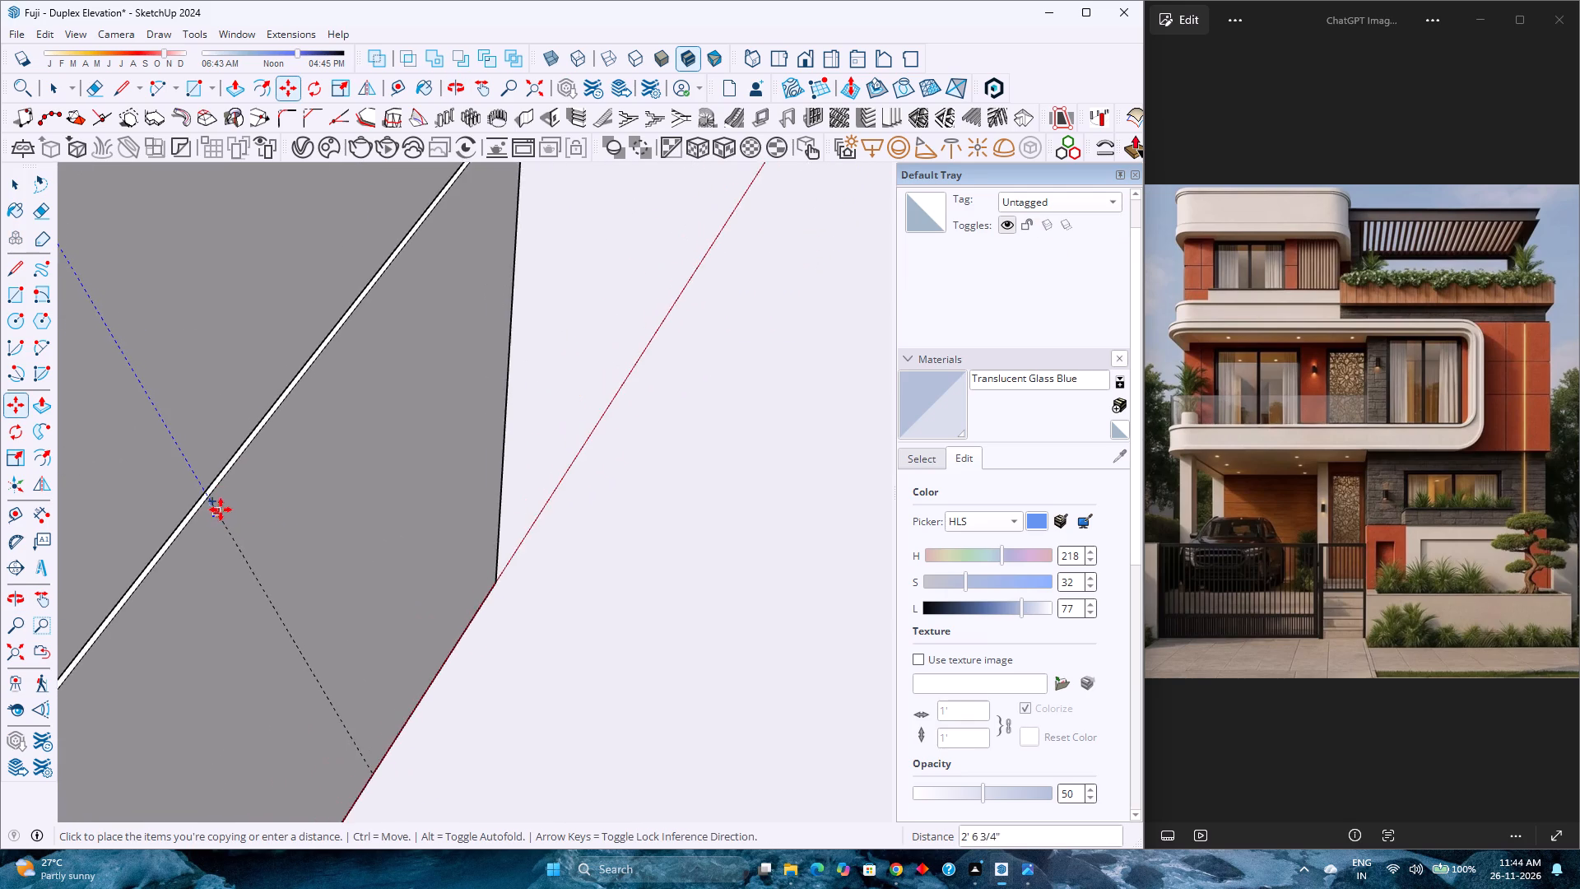
{"action": "scroll", "coordinate": [221, 510], "scroll_direction": "up", "scroll_amount": 11}
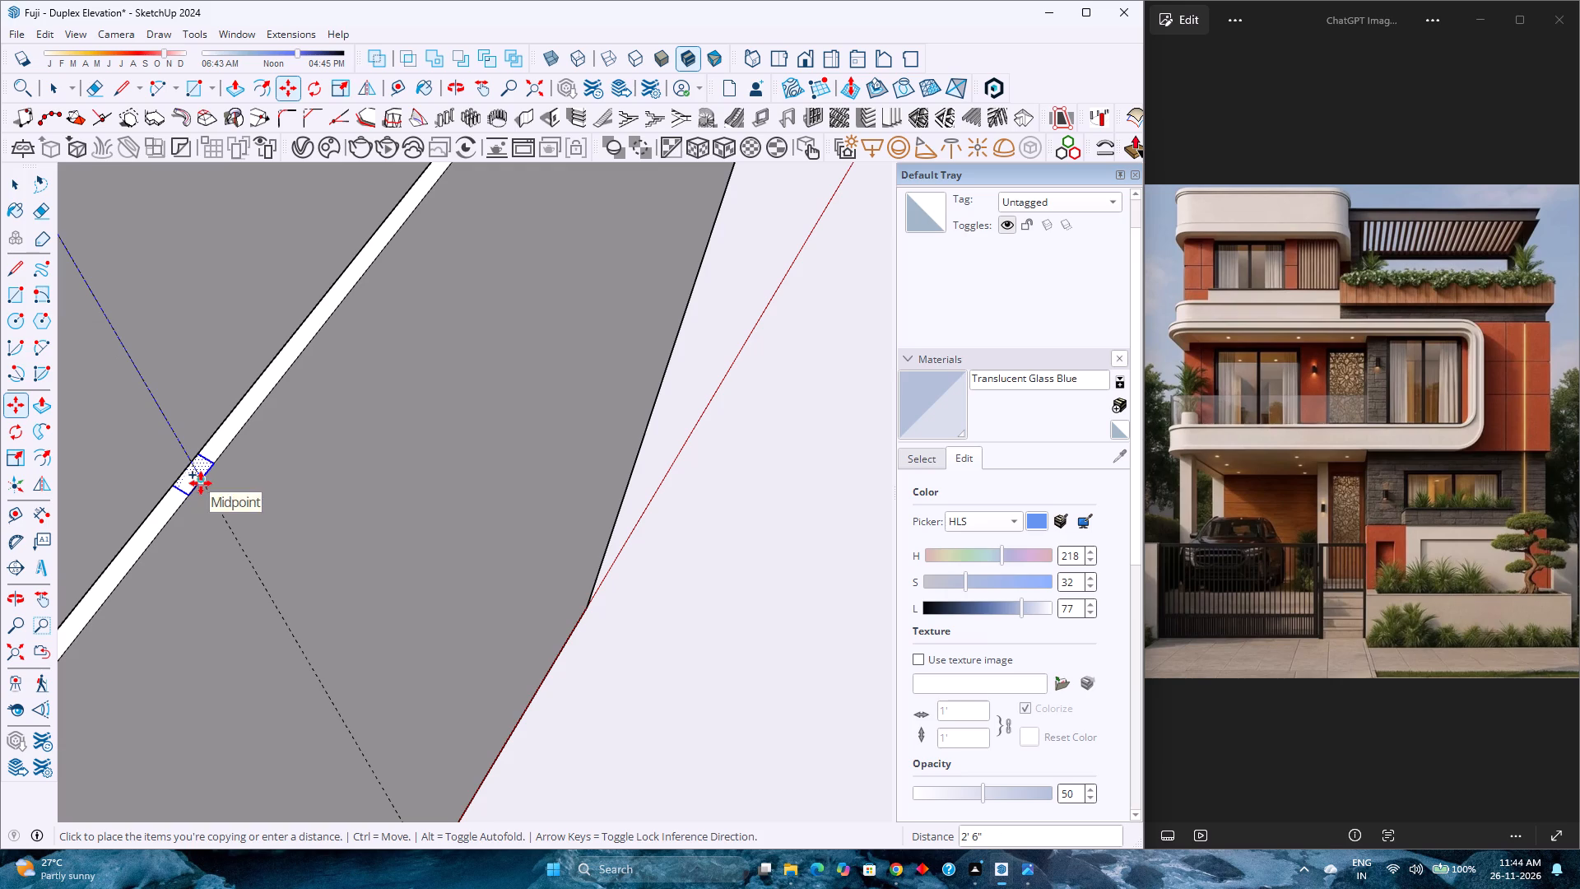
{"action": "left_click", "coordinate": [201, 483]}
Push the lower groove's square down 2' 11 3/4" to the pier's bottom edge, cutting the lowest vertical groove segment.
{"action": "key", "text": "p"}
{"action": "left_click", "coordinate": [201, 476]}
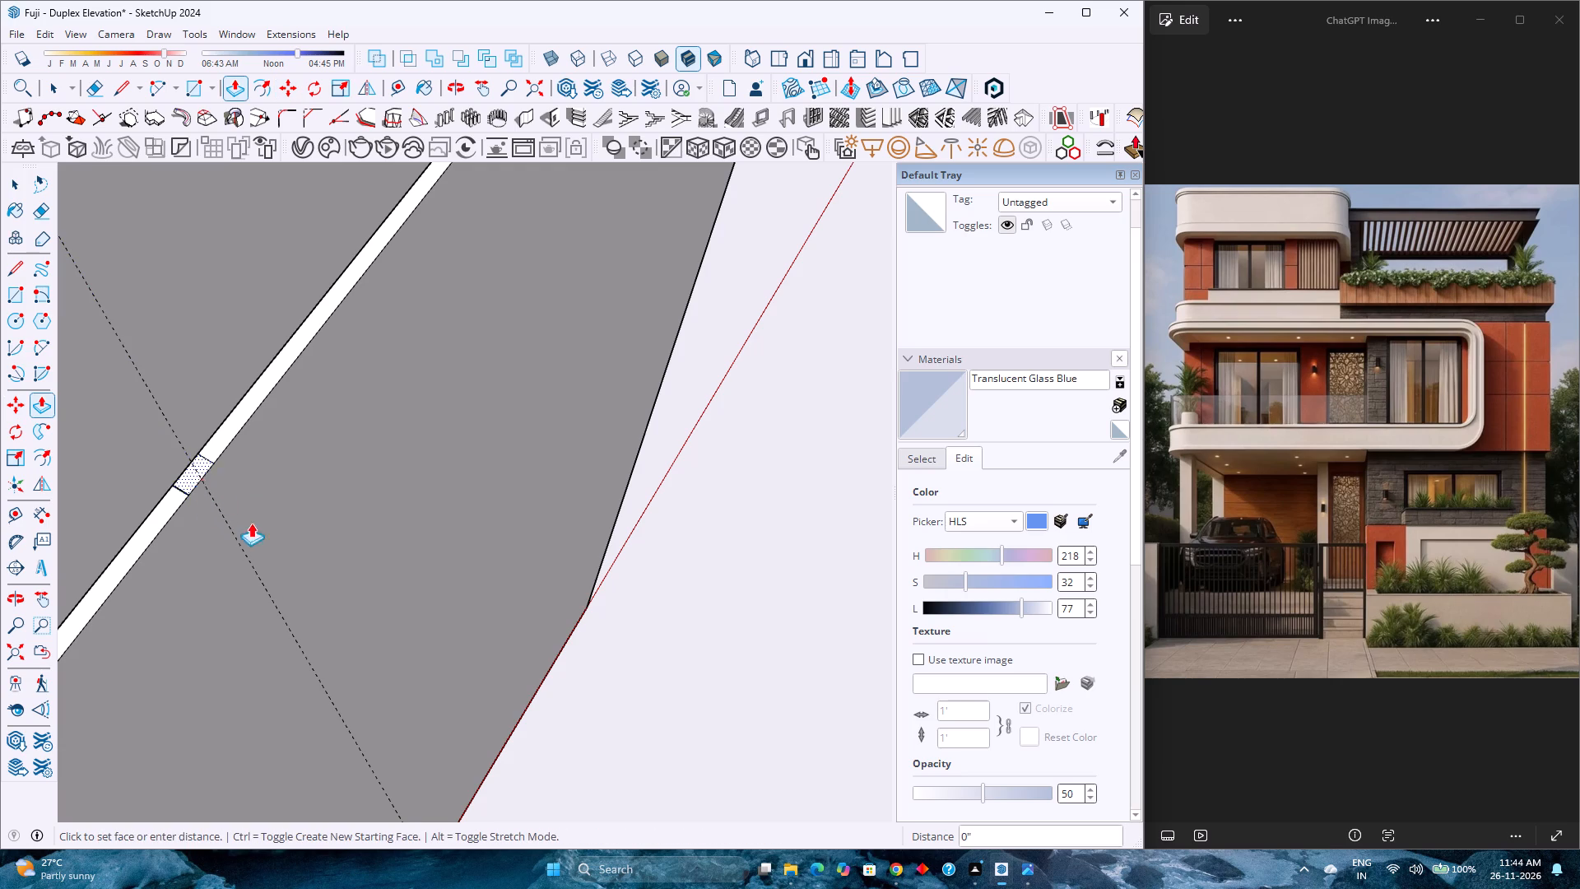
{"action": "scroll", "coordinate": [296, 575], "scroll_direction": "down", "scroll_amount": 4}
{"action": "middle_click_drag", "start_coordinate": [292, 596], "coordinate": [174, 358], "text": "shift"}
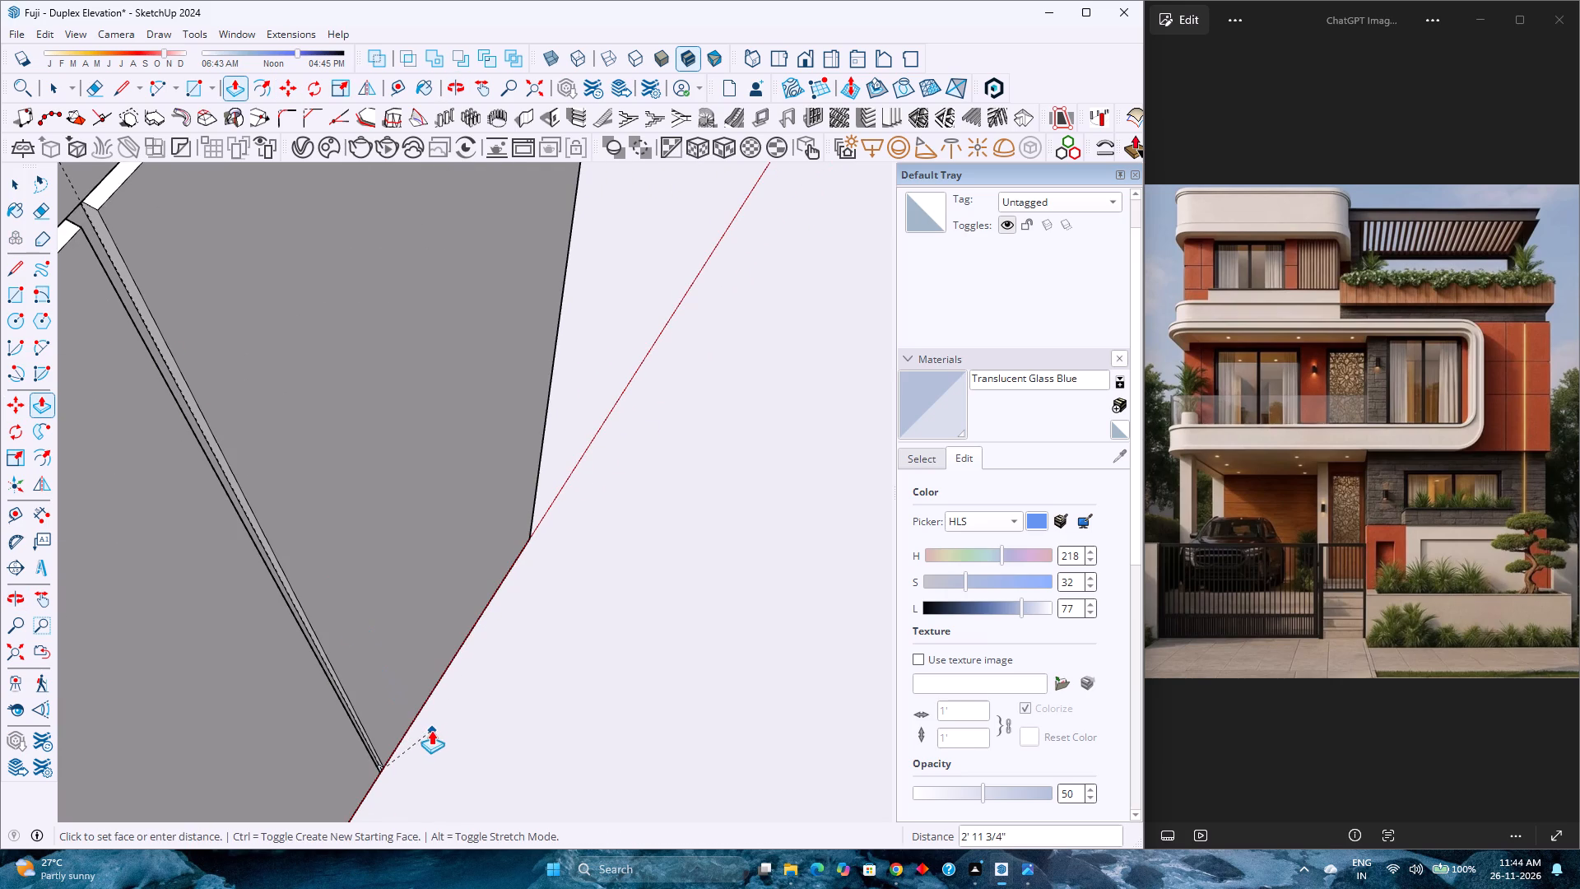
{"action": "left_click", "coordinate": [419, 715]}
Push the square in the upper horizontal groove down to the lower groove to cut the middle vertical segment.
{"action": "scroll", "coordinate": [440, 678], "scroll_direction": "down", "scroll_amount": 11}
{"action": "middle_click_drag", "start_coordinate": [392, 540], "coordinate": [456, 678], "text": "shift"}
{"action": "scroll", "coordinate": [276, 341], "scroll_direction": "up", "scroll_amount": 2}
{"action": "middle_click_drag", "start_coordinate": [277, 299], "coordinate": [355, 489], "text": "shift"}
{"action": "scroll", "coordinate": [306, 407], "scroll_direction": "down", "scroll_amount": 3}
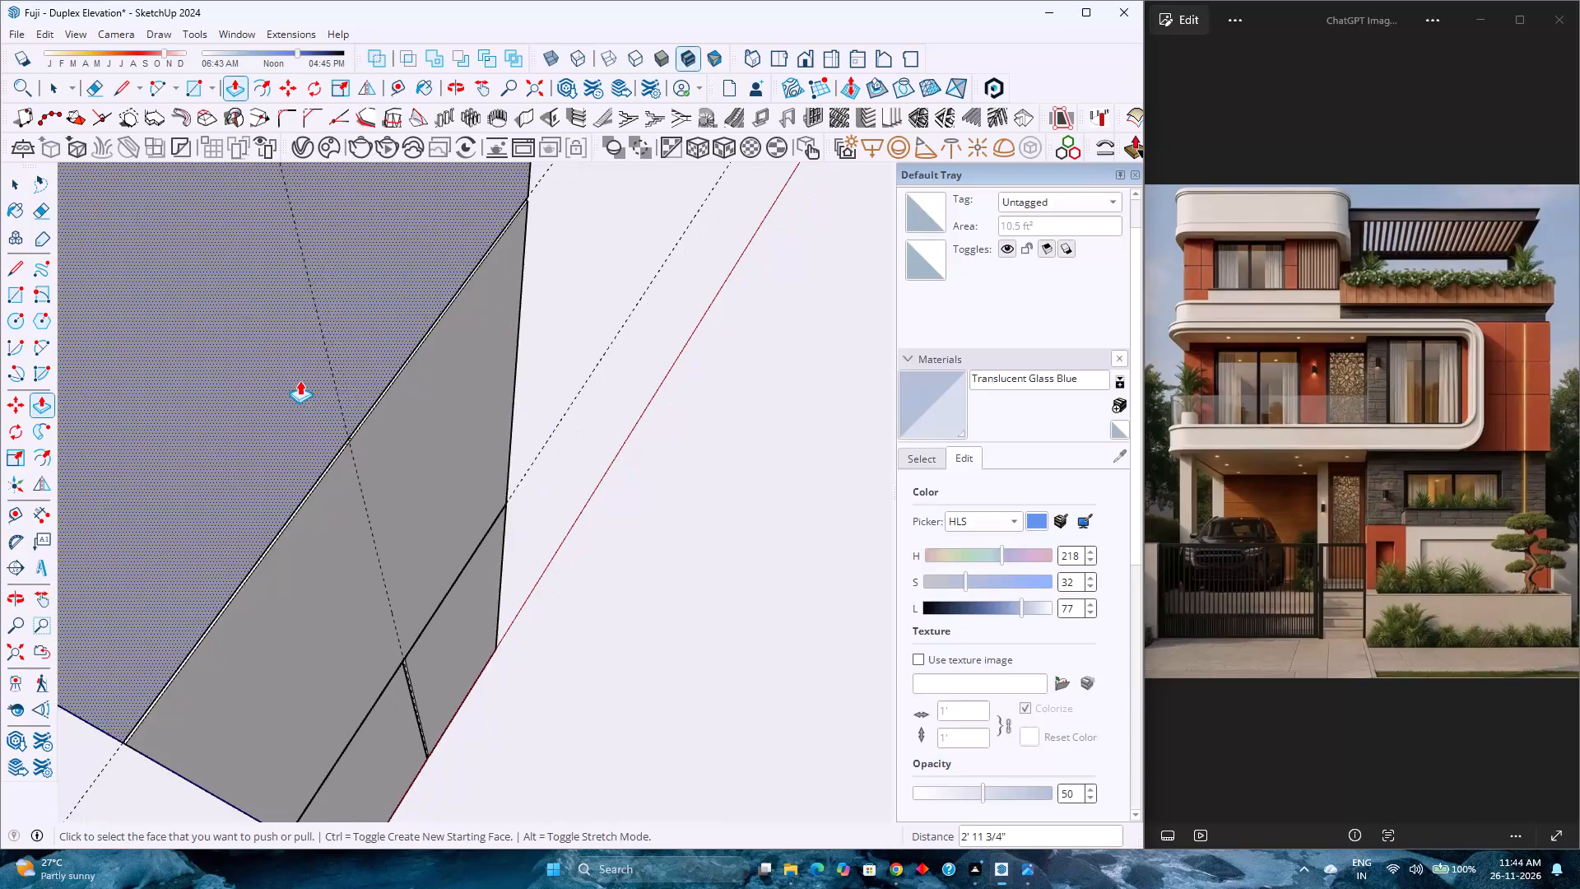
{"action": "scroll", "coordinate": [341, 428], "scroll_direction": "up", "scroll_amount": 18}
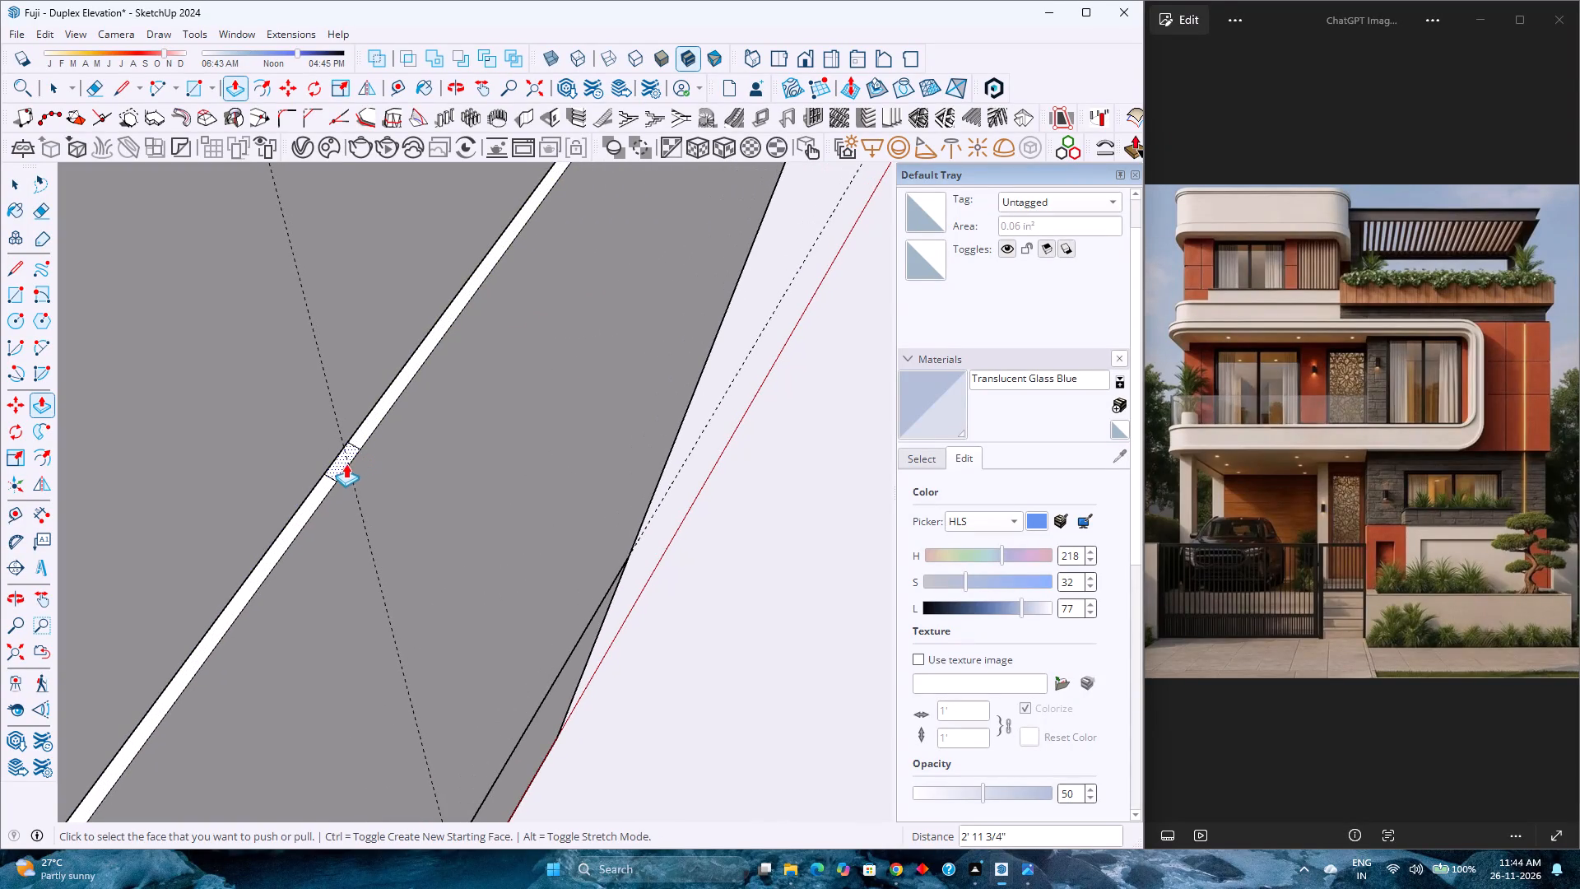
{"action": "double_click", "coordinate": [340, 464]}
Erase the leftover edge where the vertical groove crosses the lower horizontal groove.
{"action": "scroll", "coordinate": [438, 547], "scroll_direction": "down", "scroll_amount": 2}
{"action": "middle_click_drag", "start_coordinate": [439, 555], "coordinate": [387, 364], "text": "shift"}
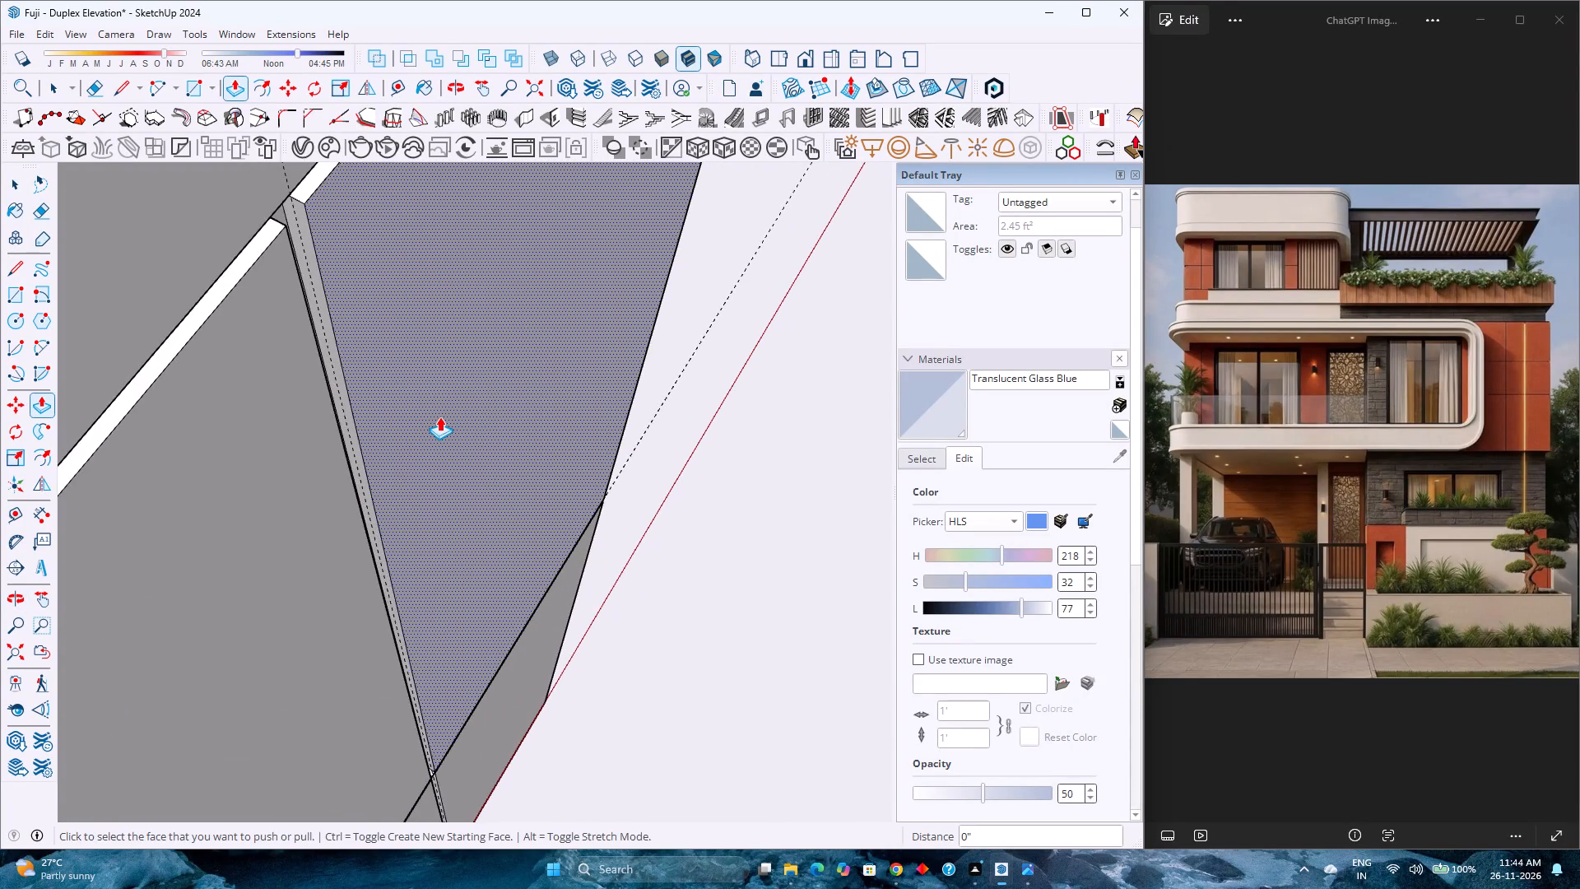
{"action": "scroll", "coordinate": [439, 417], "scroll_direction": "down", "scroll_amount": 4}
{"action": "scroll", "coordinate": [446, 753], "scroll_direction": "up", "scroll_amount": 17}
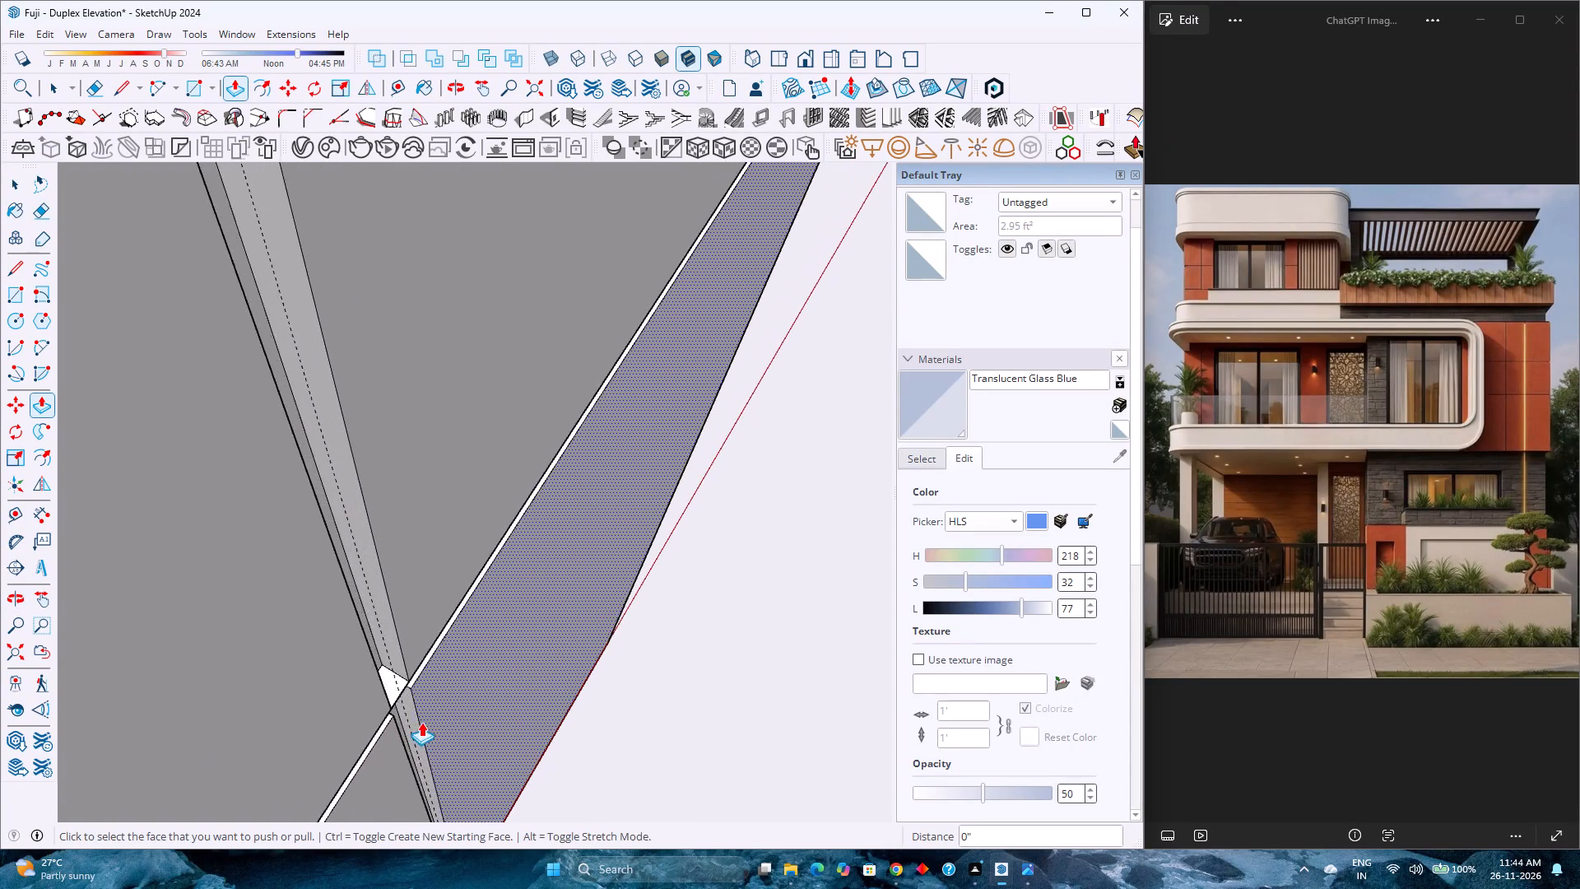
{"action": "scroll", "coordinate": [421, 722], "scroll_direction": "up", "scroll_amount": 4}
{"action": "key", "text": "e"}
{"action": "left_click", "coordinate": [392, 669]}
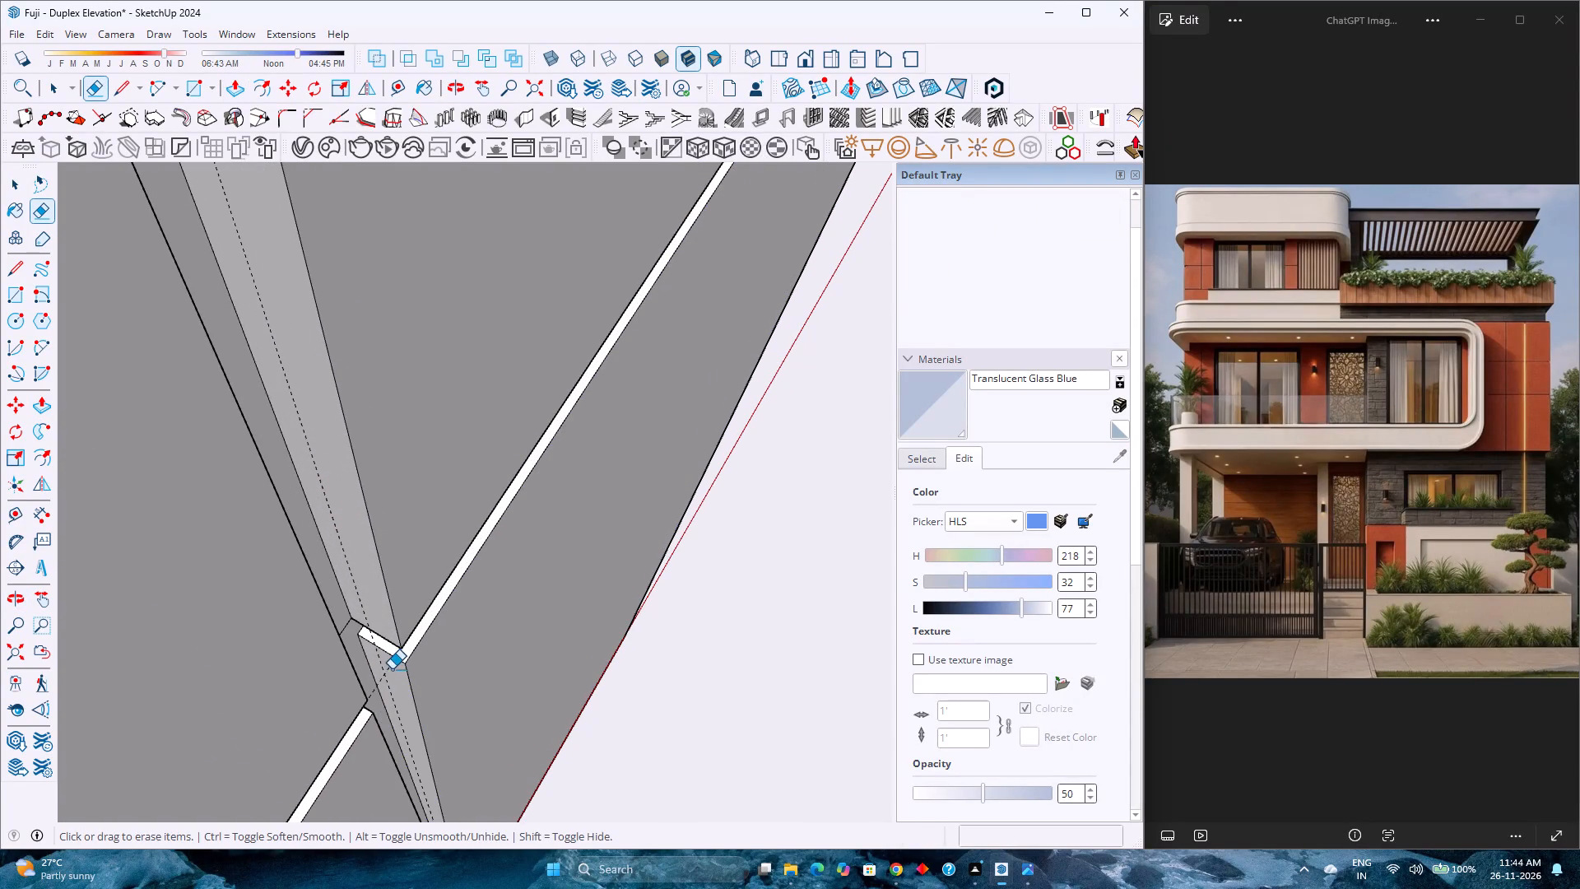
Push the square on the pier's top face down to the upper horizontal groove, completing the vertical groove.
{"action": "scroll", "coordinate": [432, 705], "scroll_direction": "down", "scroll_amount": 20}
{"action": "scroll", "coordinate": [432, 705], "scroll_direction": "down", "scroll_amount": 3}
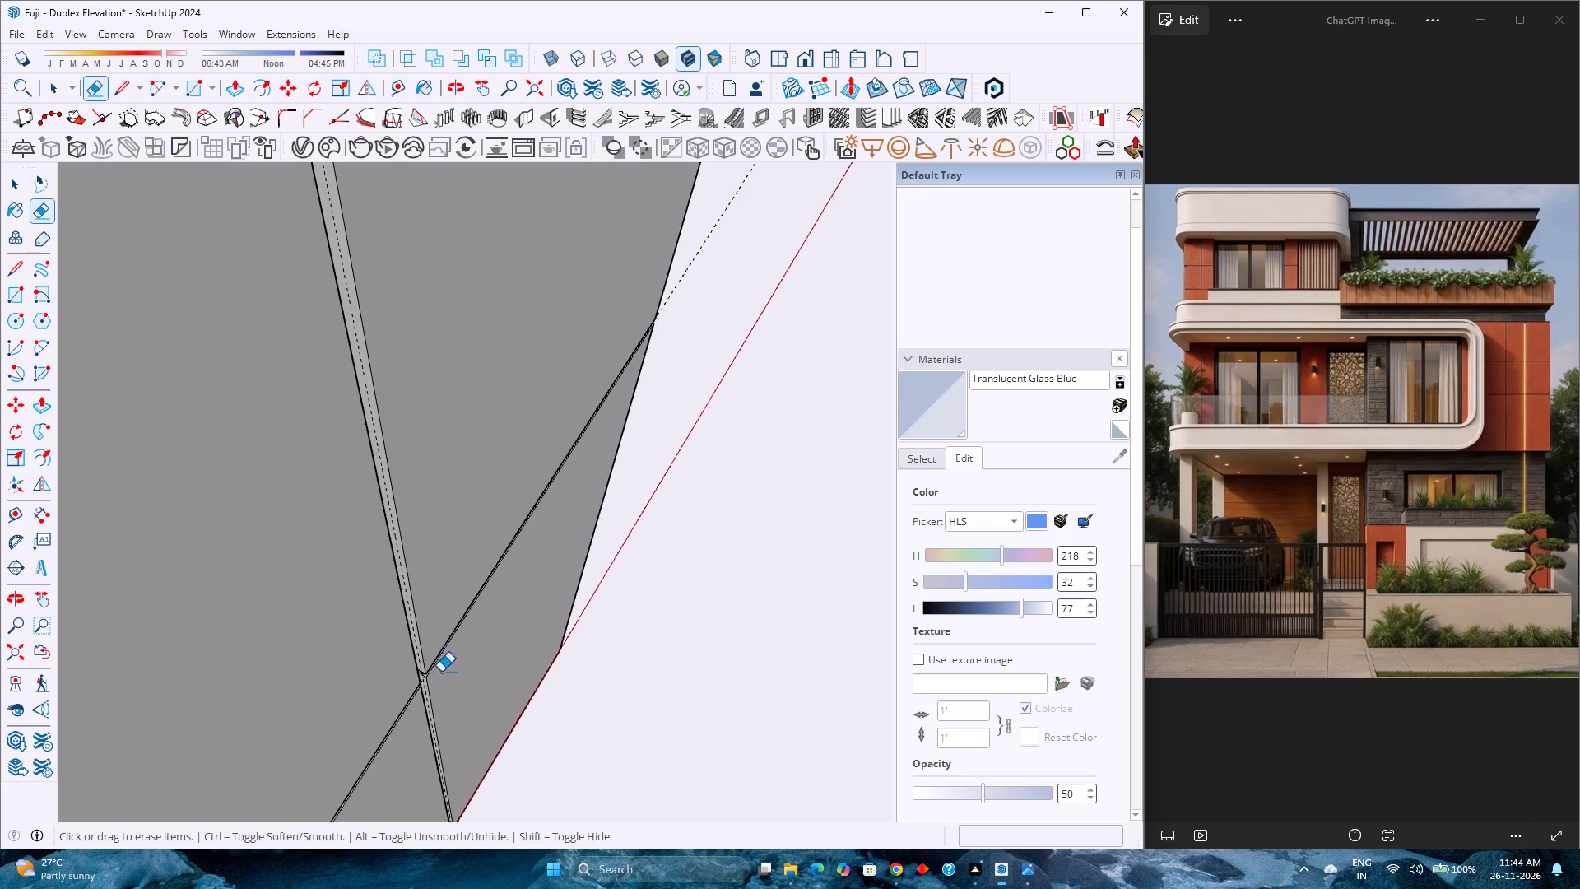
{"action": "scroll", "coordinate": [441, 672], "scroll_direction": "down", "scroll_amount": 6}
{"action": "scroll", "coordinate": [441, 665], "scroll_direction": "up", "scroll_amount": 1}
{"action": "scroll", "coordinate": [439, 655], "scroll_direction": "down", "scroll_amount": 8}
{"action": "scroll", "coordinate": [415, 557], "scroll_direction": "down", "scroll_amount": 5}
{"action": "middle_click_drag", "start_coordinate": [415, 547], "coordinate": [492, 771], "text": "shift"}
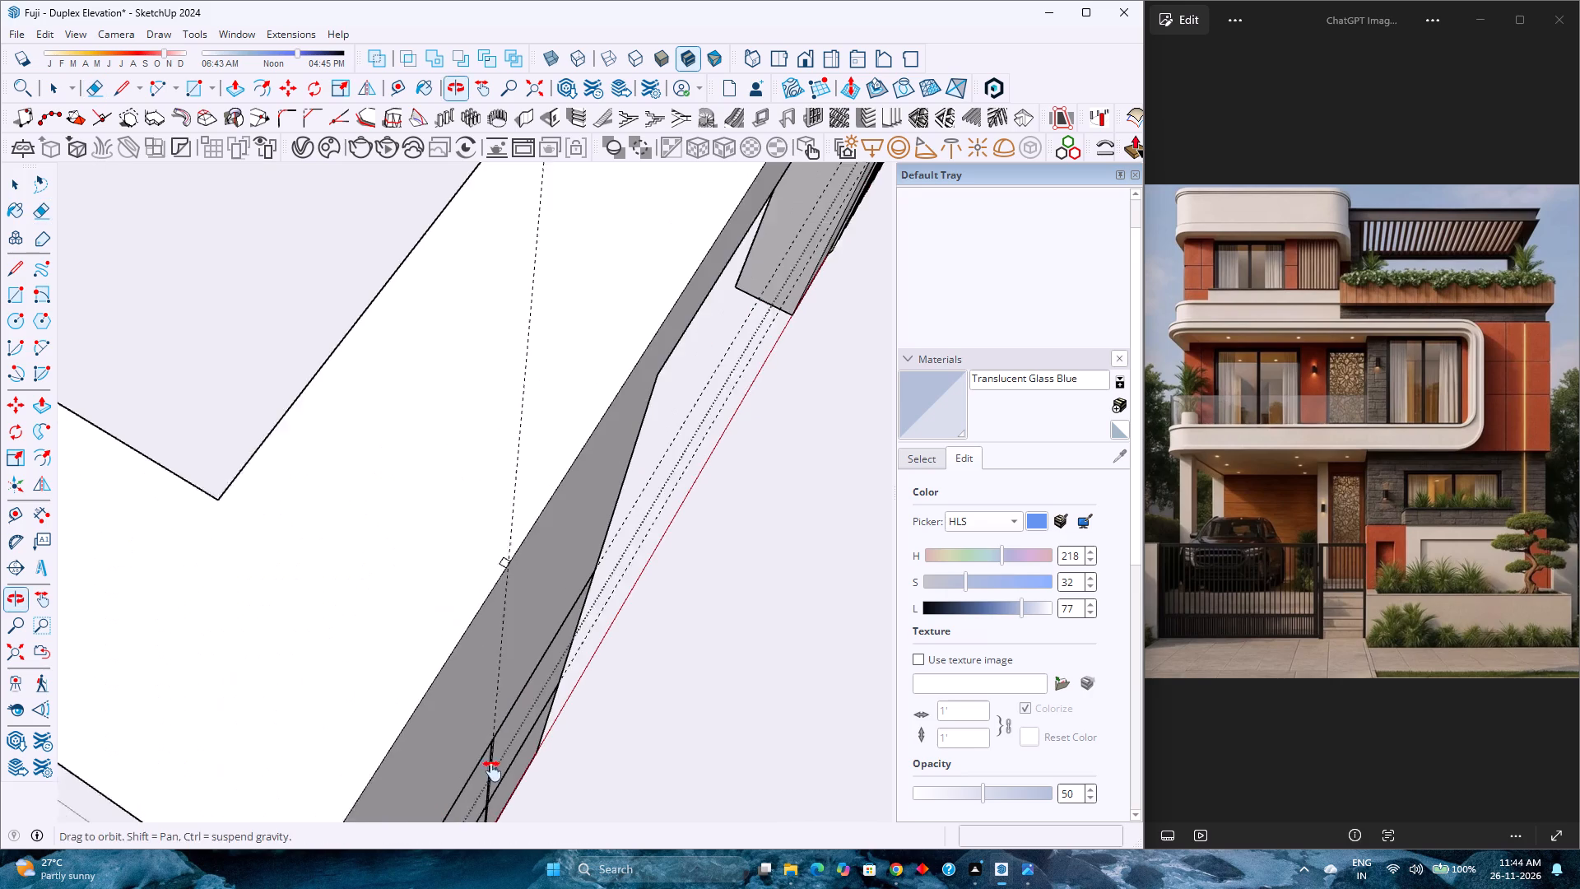
{"action": "middle_click_drag", "start_coordinate": [492, 771], "coordinate": [491, 771], "text": "shift"}
{"action": "scroll", "coordinate": [457, 580], "scroll_direction": "up", "scroll_amount": 4}
{"action": "key", "text": "p"}
{"action": "scroll", "coordinate": [538, 601], "scroll_direction": "up", "scroll_amount": 6}
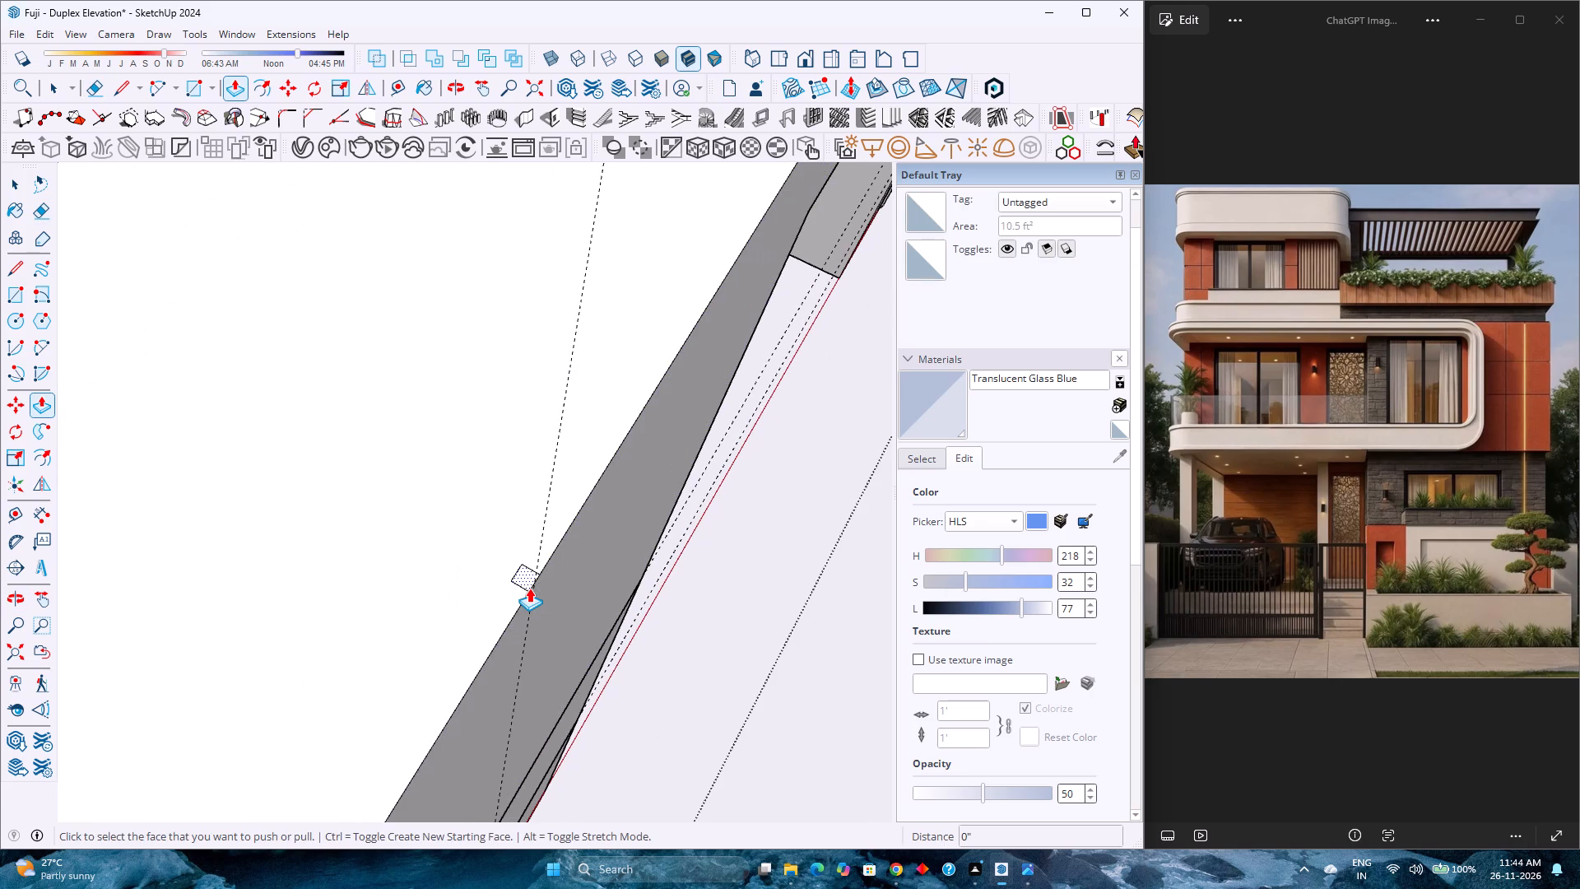
{"action": "double_click", "coordinate": [525, 582]}
Close the top-floor wall group and unhide the hidden roof and lower-floor parts of the building.
{"action": "scroll", "coordinate": [467, 603], "scroll_direction": "down", "scroll_amount": 9}
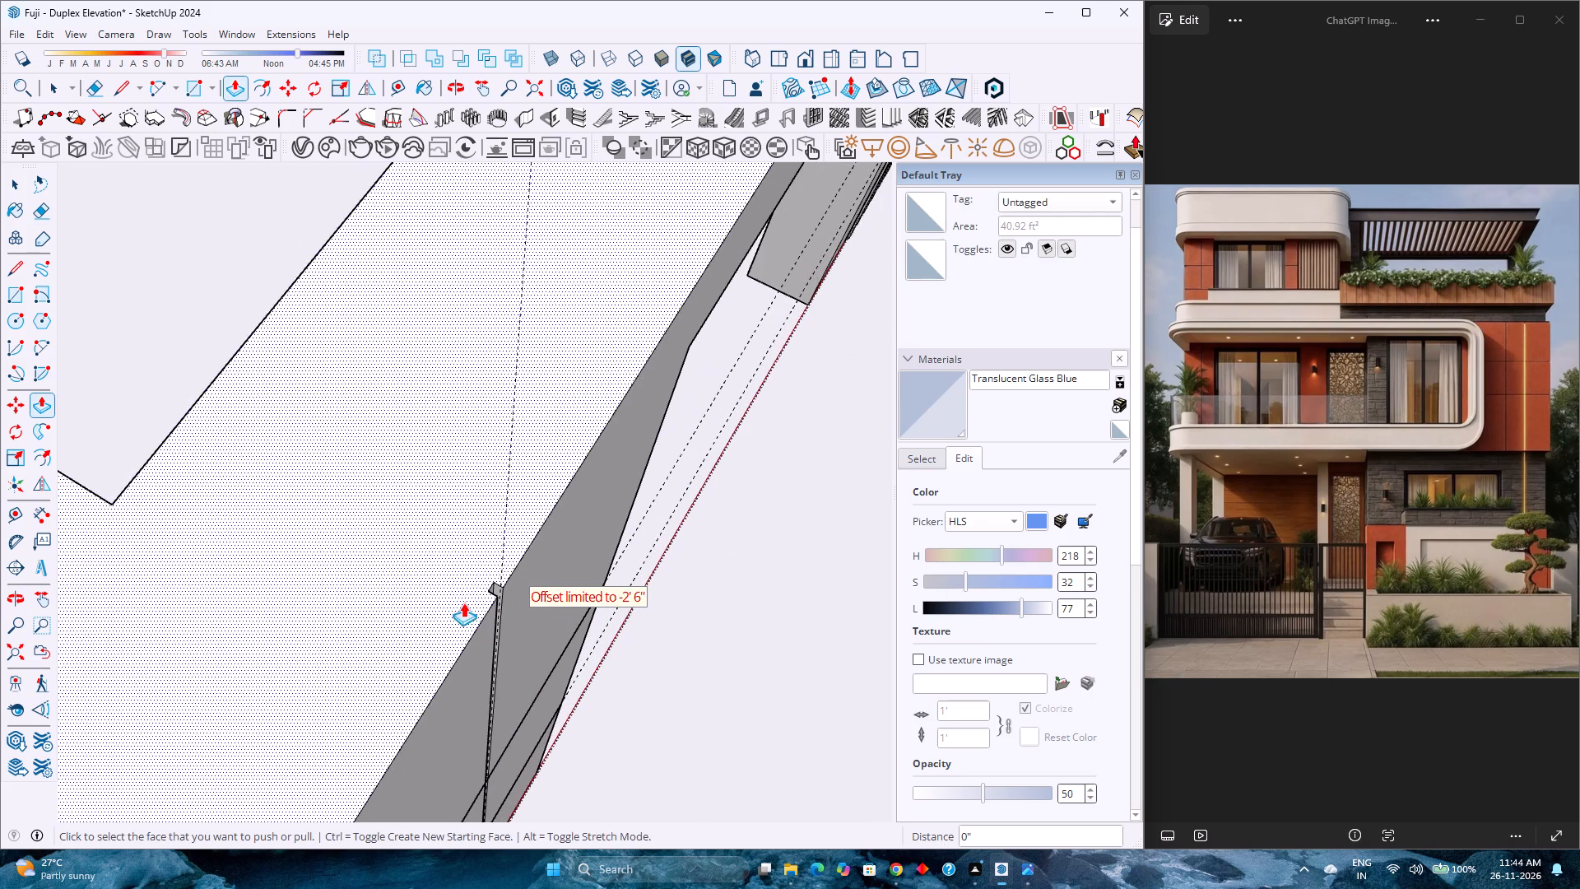
{"action": "scroll", "coordinate": [532, 674], "scroll_direction": "down", "scroll_amount": 5}
{"action": "middle_click_drag", "start_coordinate": [537, 699], "coordinate": [509, 561], "text": "shift"}
{"action": "scroll", "coordinate": [514, 561], "scroll_direction": "down", "scroll_amount": 1}
{"action": "middle_click_drag", "start_coordinate": [527, 600], "coordinate": [297, 476]}
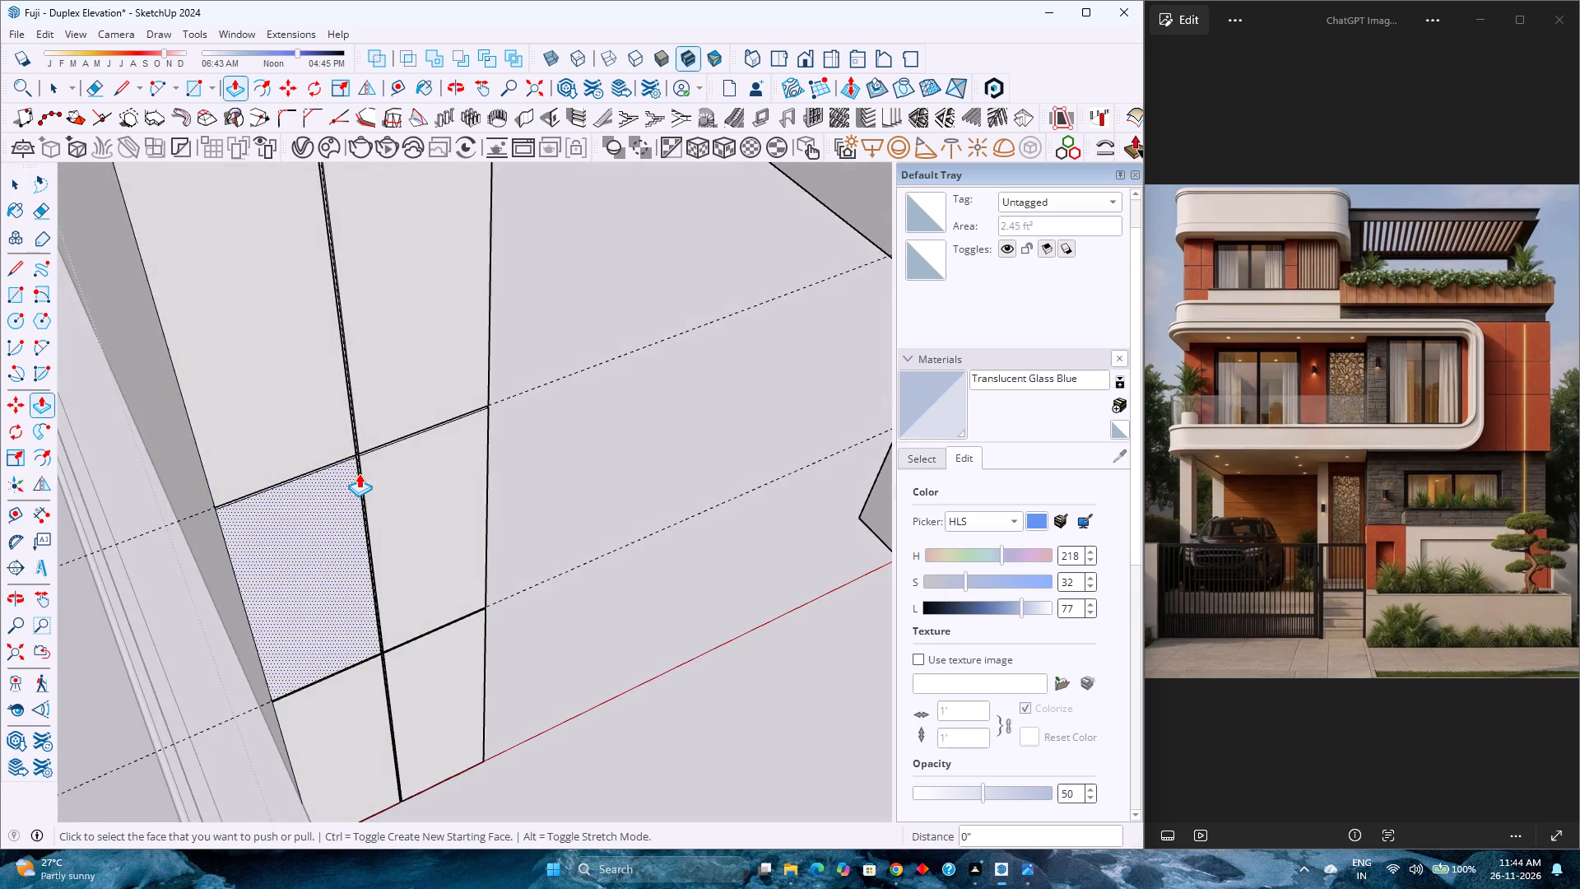
{"action": "middle_click_drag", "start_coordinate": [387, 513], "coordinate": [471, 649], "text": "shift"}
{"action": "middle_click_drag", "start_coordinate": [456, 649], "coordinate": [379, 546]}
{"action": "key", "text": "space"}
{"action": "scroll", "coordinate": [414, 537], "scroll_direction": "down", "scroll_amount": 12}
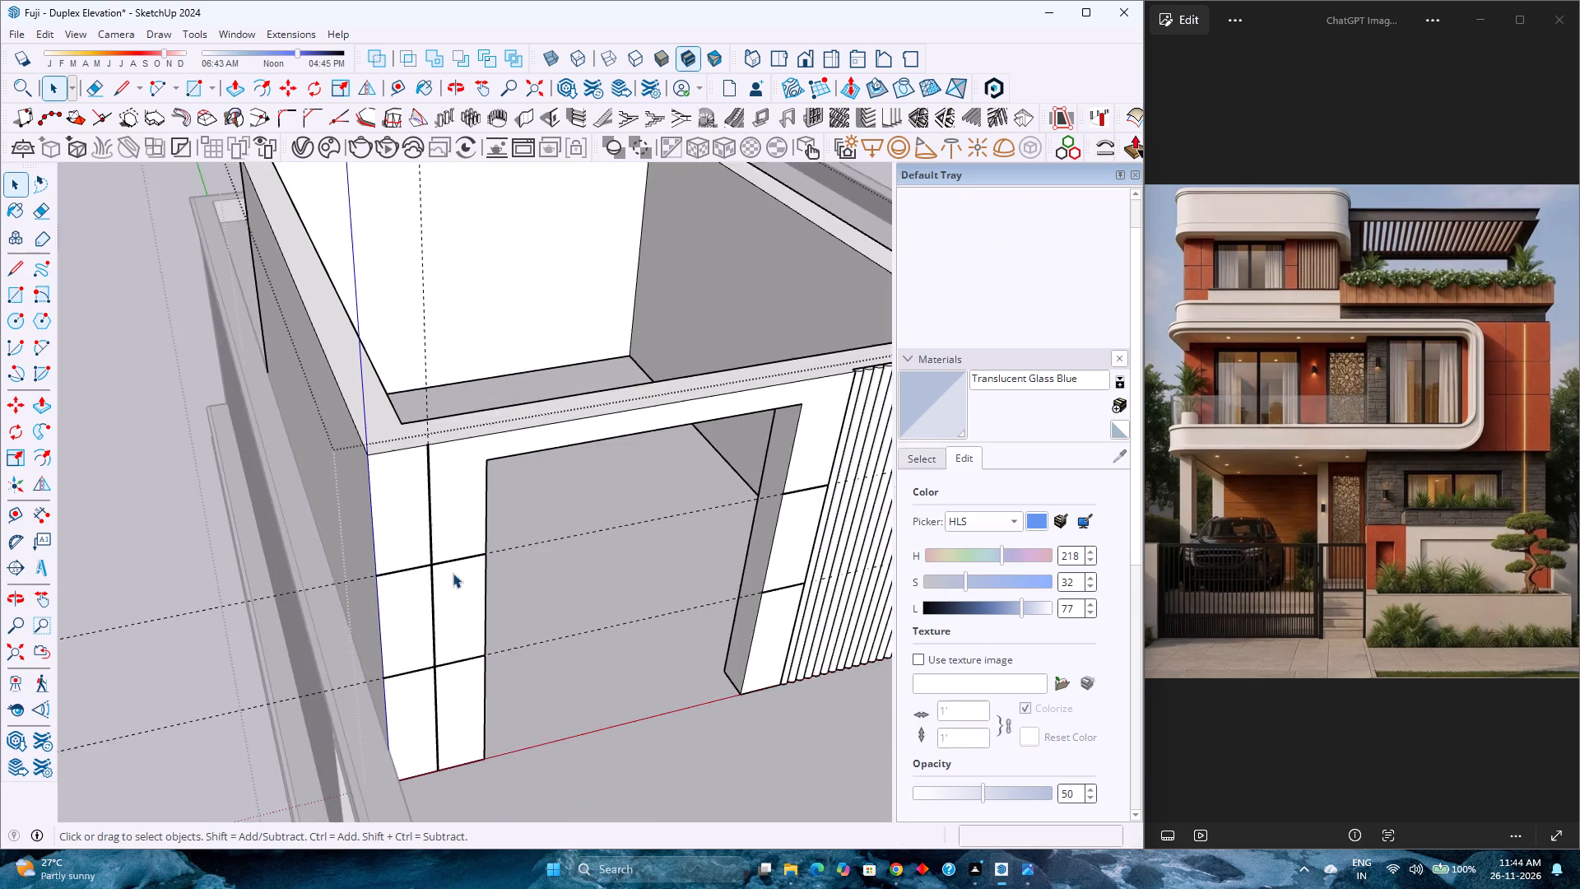
{"action": "scroll", "coordinate": [453, 573], "scroll_direction": "down", "scroll_amount": 4}
{"action": "middle_click_drag", "start_coordinate": [459, 593], "coordinate": [332, 455]}
{"action": "scroll", "coordinate": [355, 469], "scroll_direction": "down", "scroll_amount": 4}
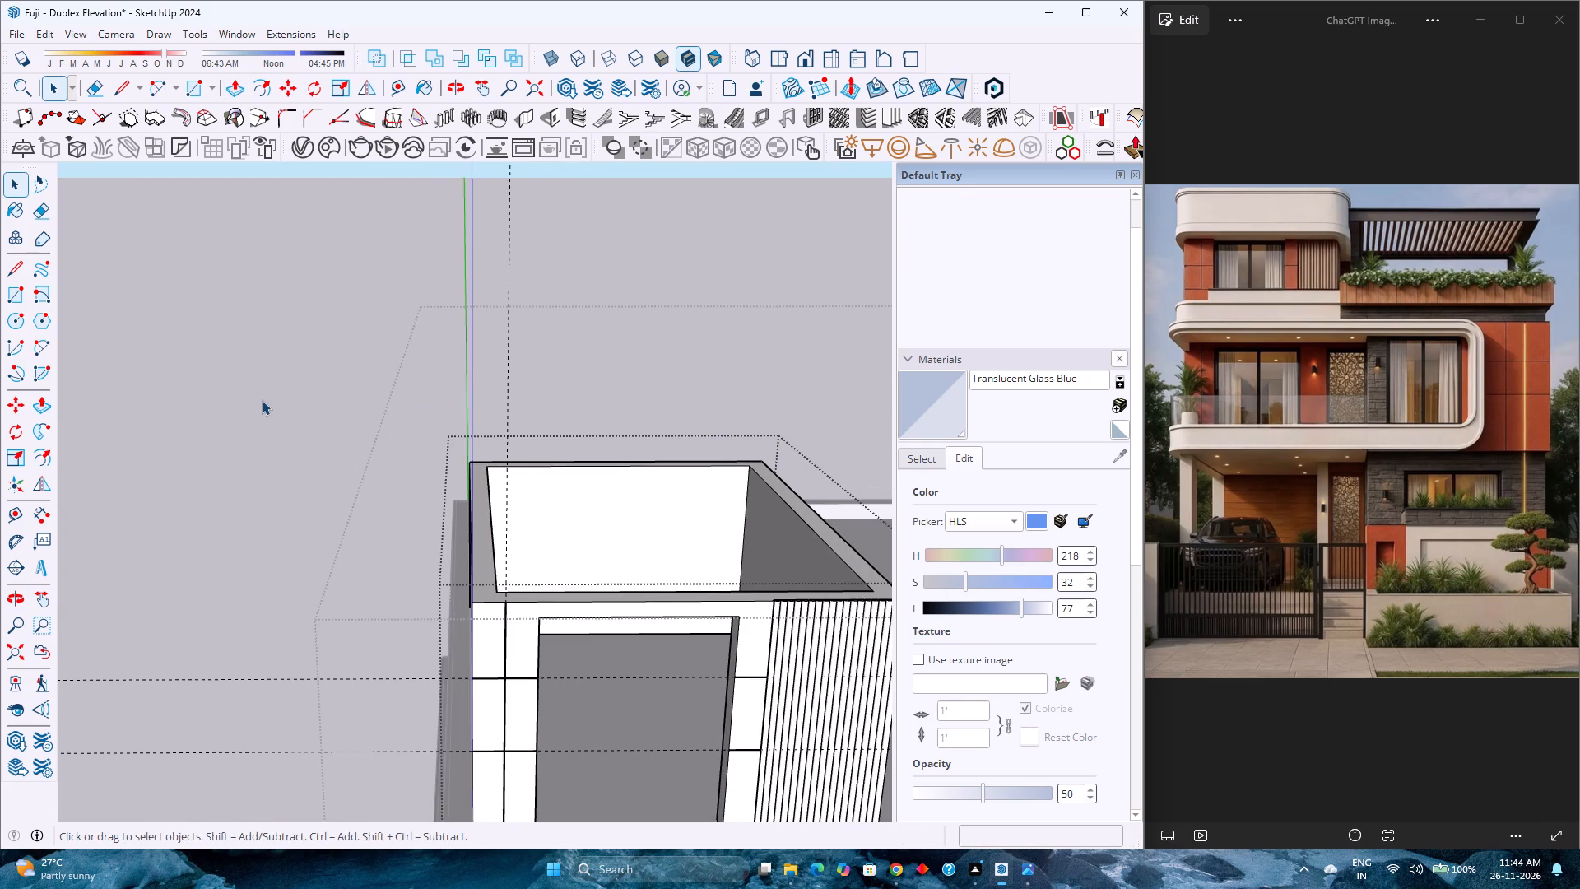
{"action": "left_click", "coordinate": [261, 400]}
{"action": "left_click", "coordinate": [50, 39]}
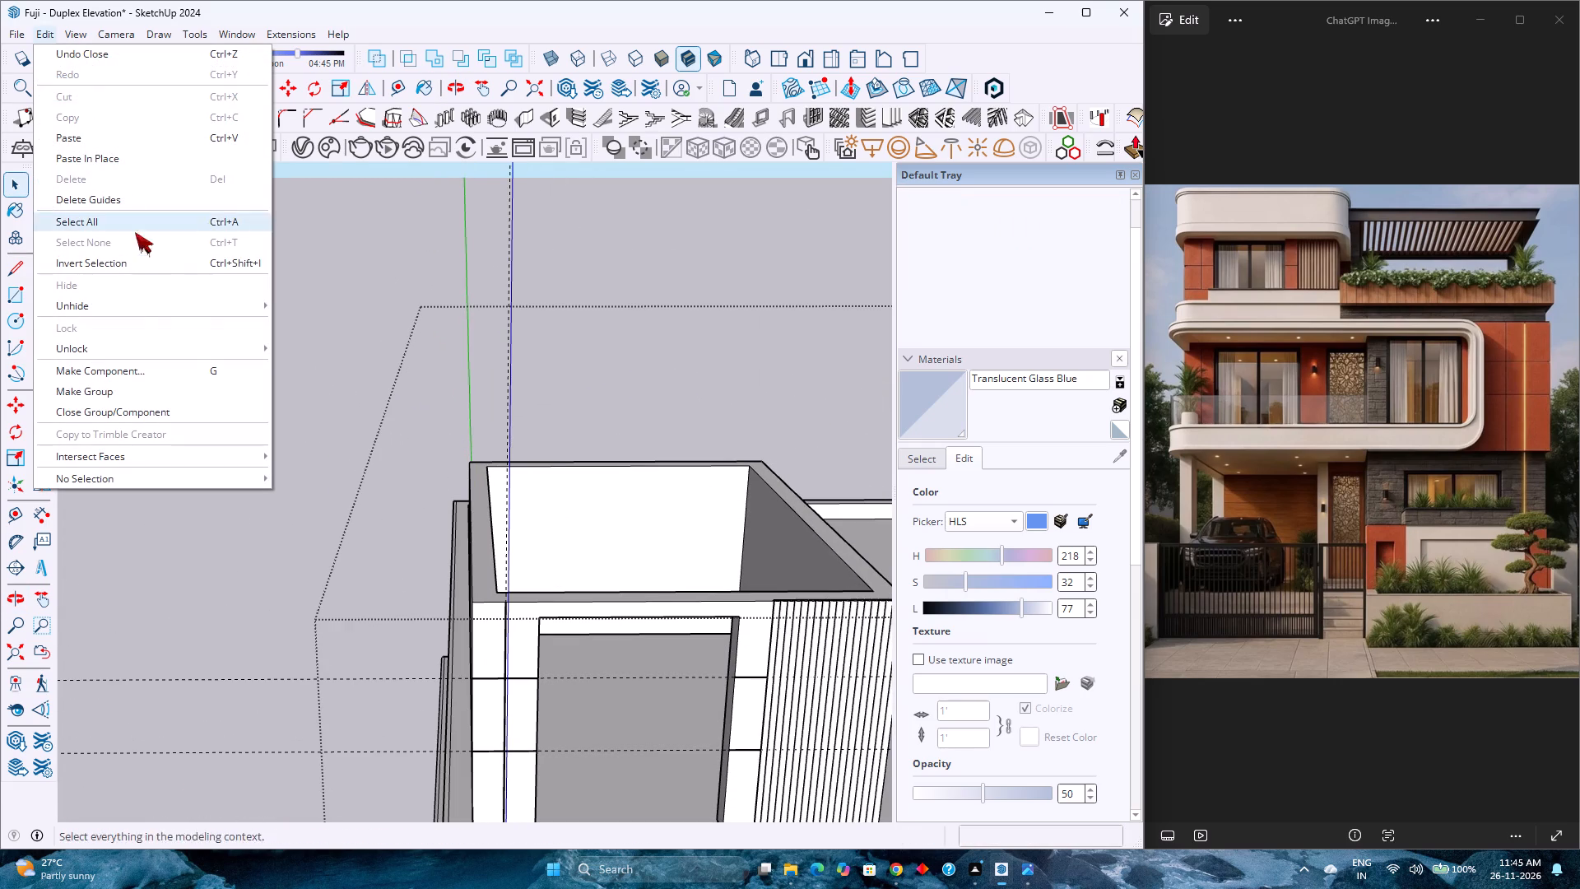
{"action": "left_click", "coordinate": [314, 342]}
Delete all the construction guides around the grooved piers.
{"action": "scroll", "coordinate": [433, 519], "scroll_direction": "down", "scroll_amount": 7}
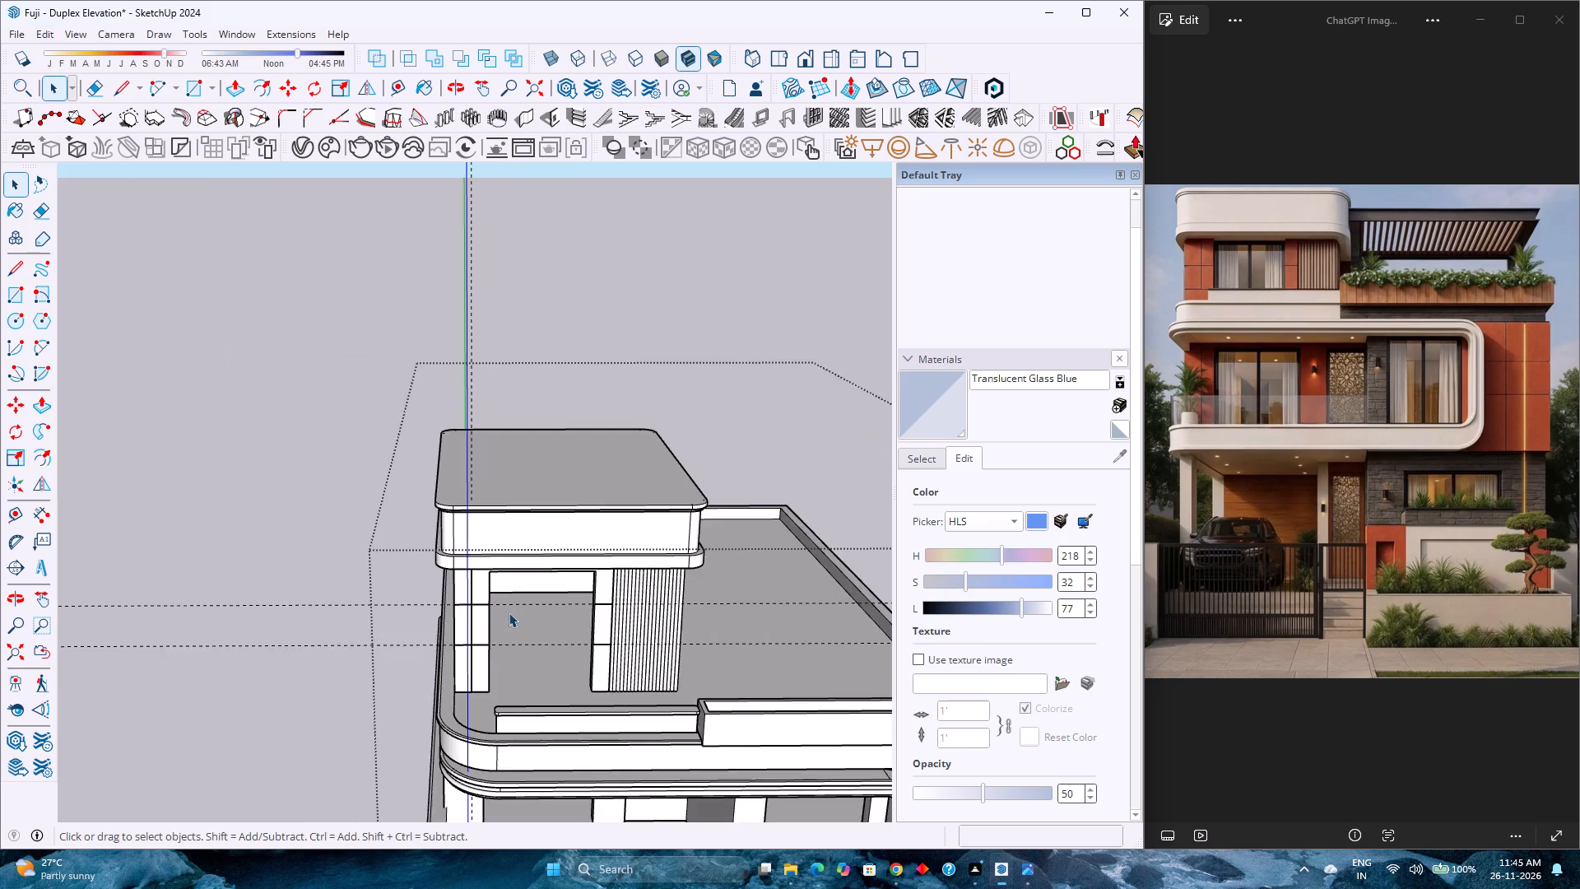
{"action": "scroll", "coordinate": [509, 612], "scroll_direction": "down", "scroll_amount": 1}
{"action": "middle_click_drag", "start_coordinate": [518, 631], "coordinate": [510, 551]}
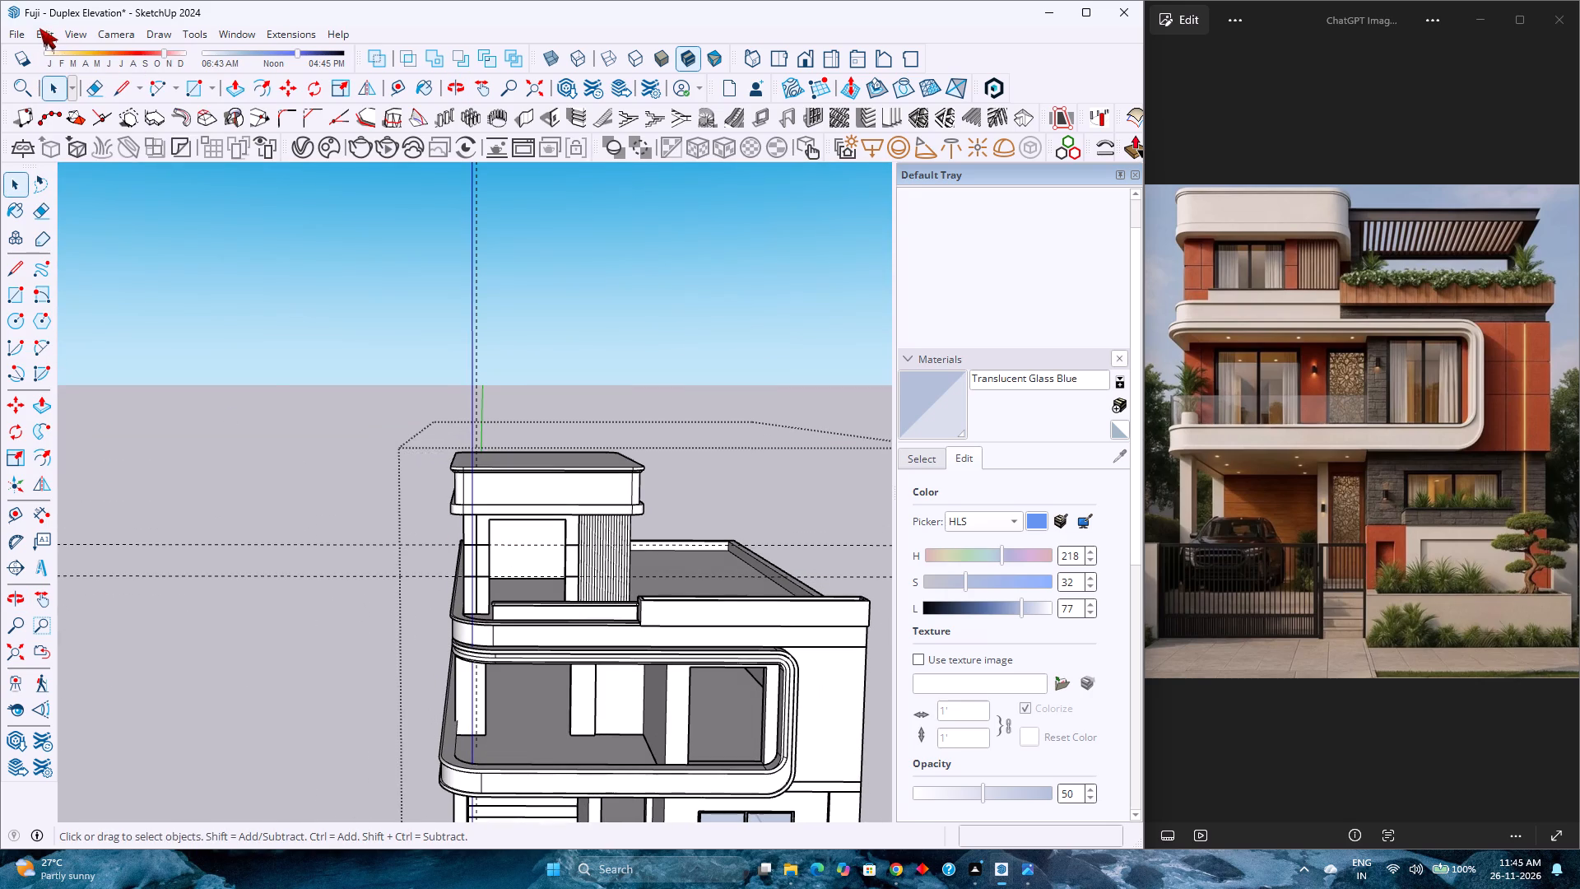
{"action": "left_click", "coordinate": [39, 28]}
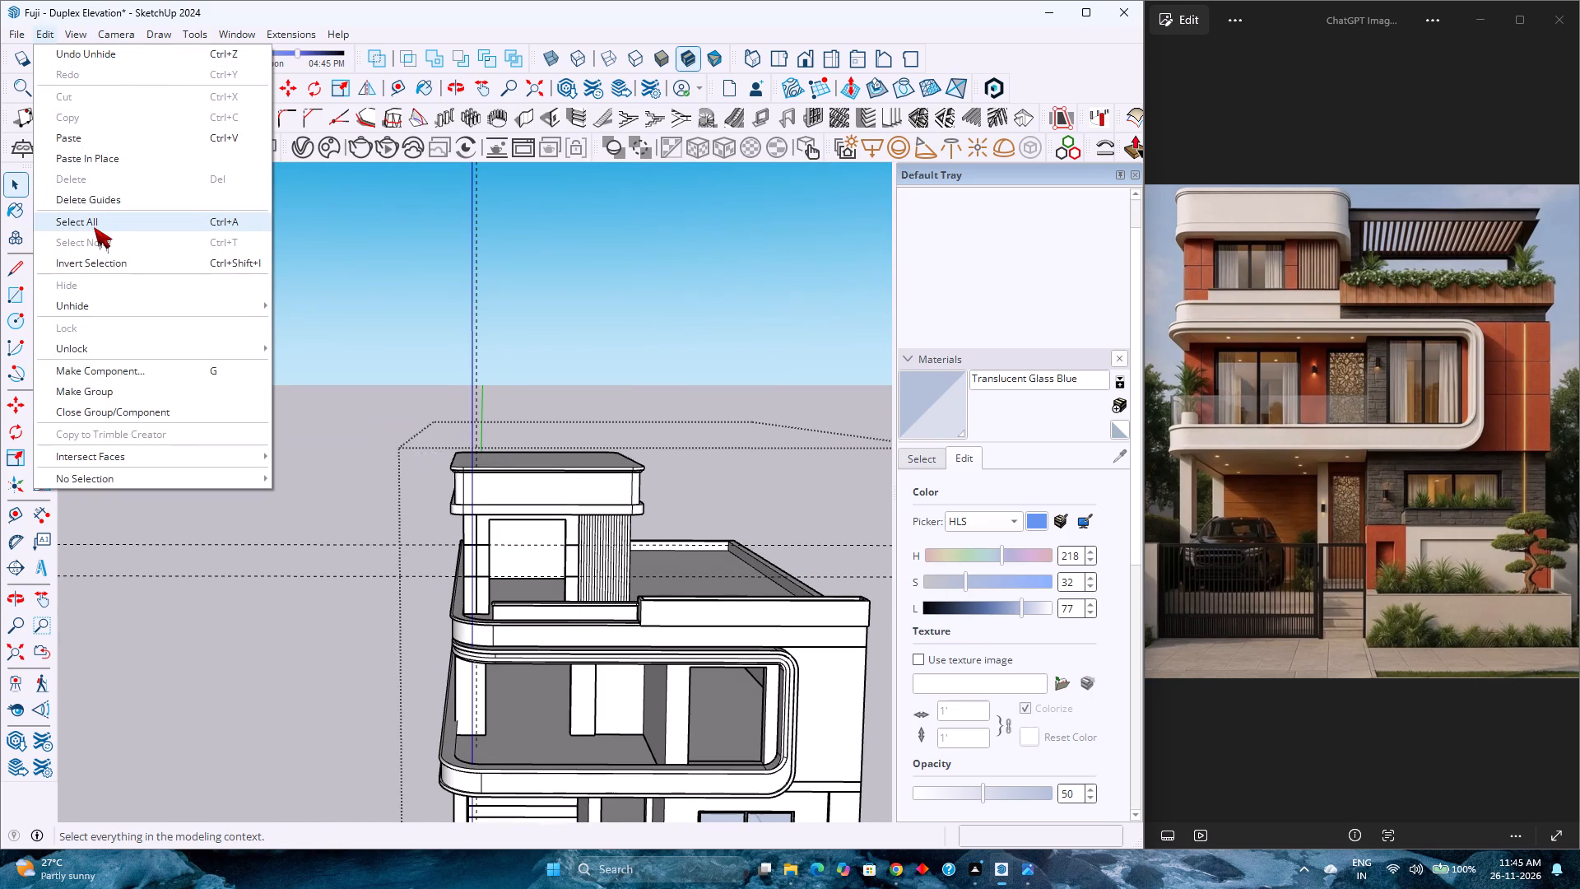
{"action": "left_click", "coordinate": [165, 197]}
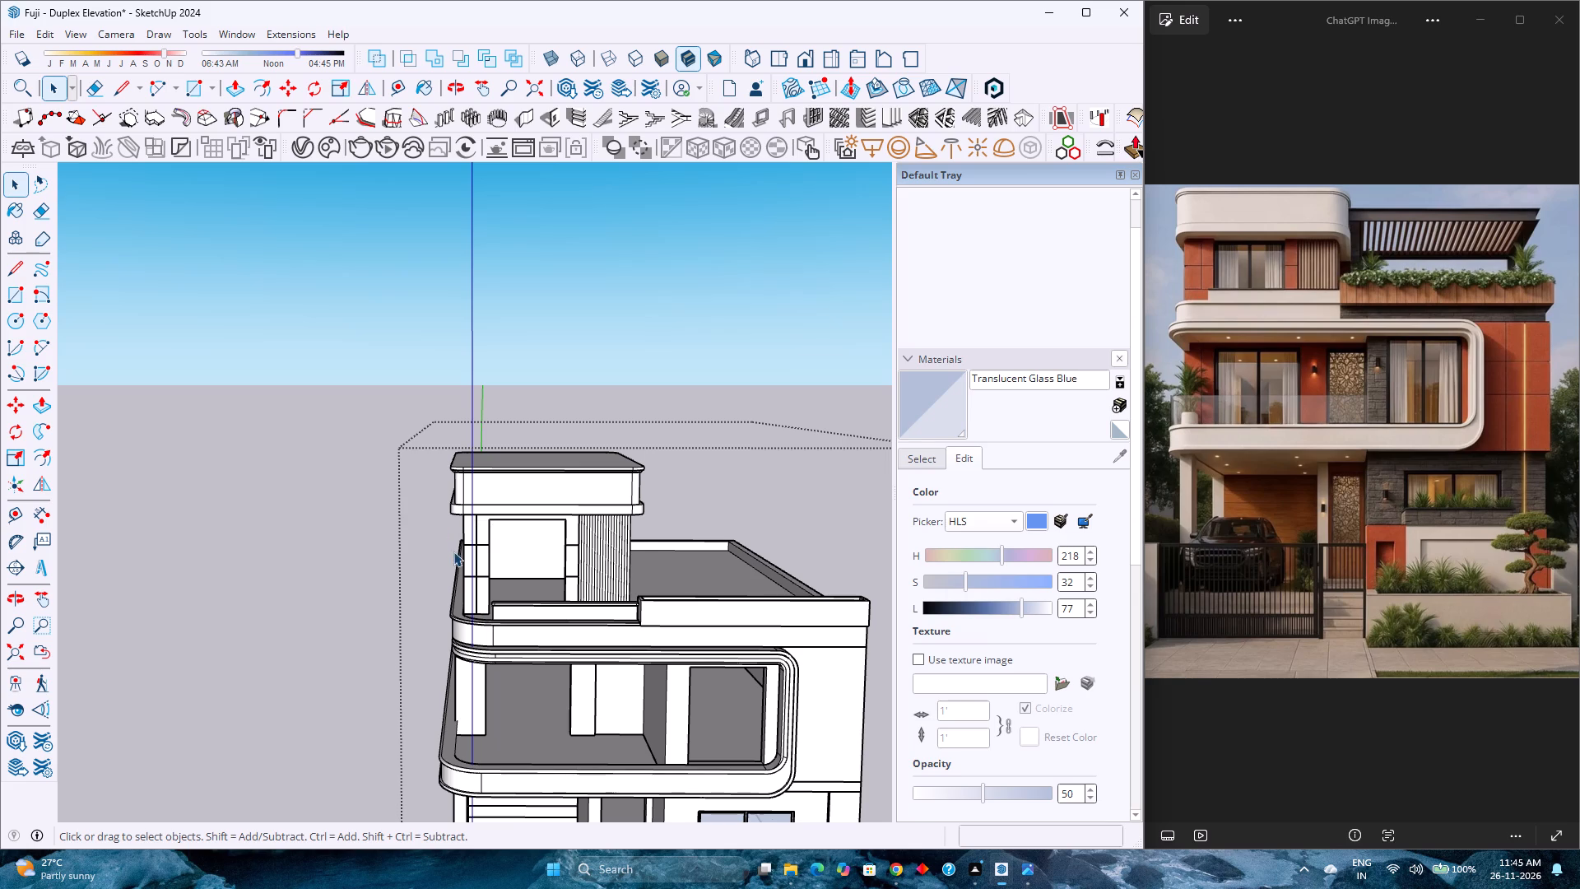
Examine the building's front elevation, balconies and roof parapets from several angles.
{"action": "scroll", "coordinate": [453, 552], "scroll_direction": "up", "scroll_amount": 5}
{"action": "scroll", "coordinate": [511, 645], "scroll_direction": "up", "scroll_amount": 2}
{"action": "middle_click_drag", "start_coordinate": [490, 640], "coordinate": [413, 613]}
{"action": "scroll", "coordinate": [396, 612], "scroll_direction": "down", "scroll_amount": 2}
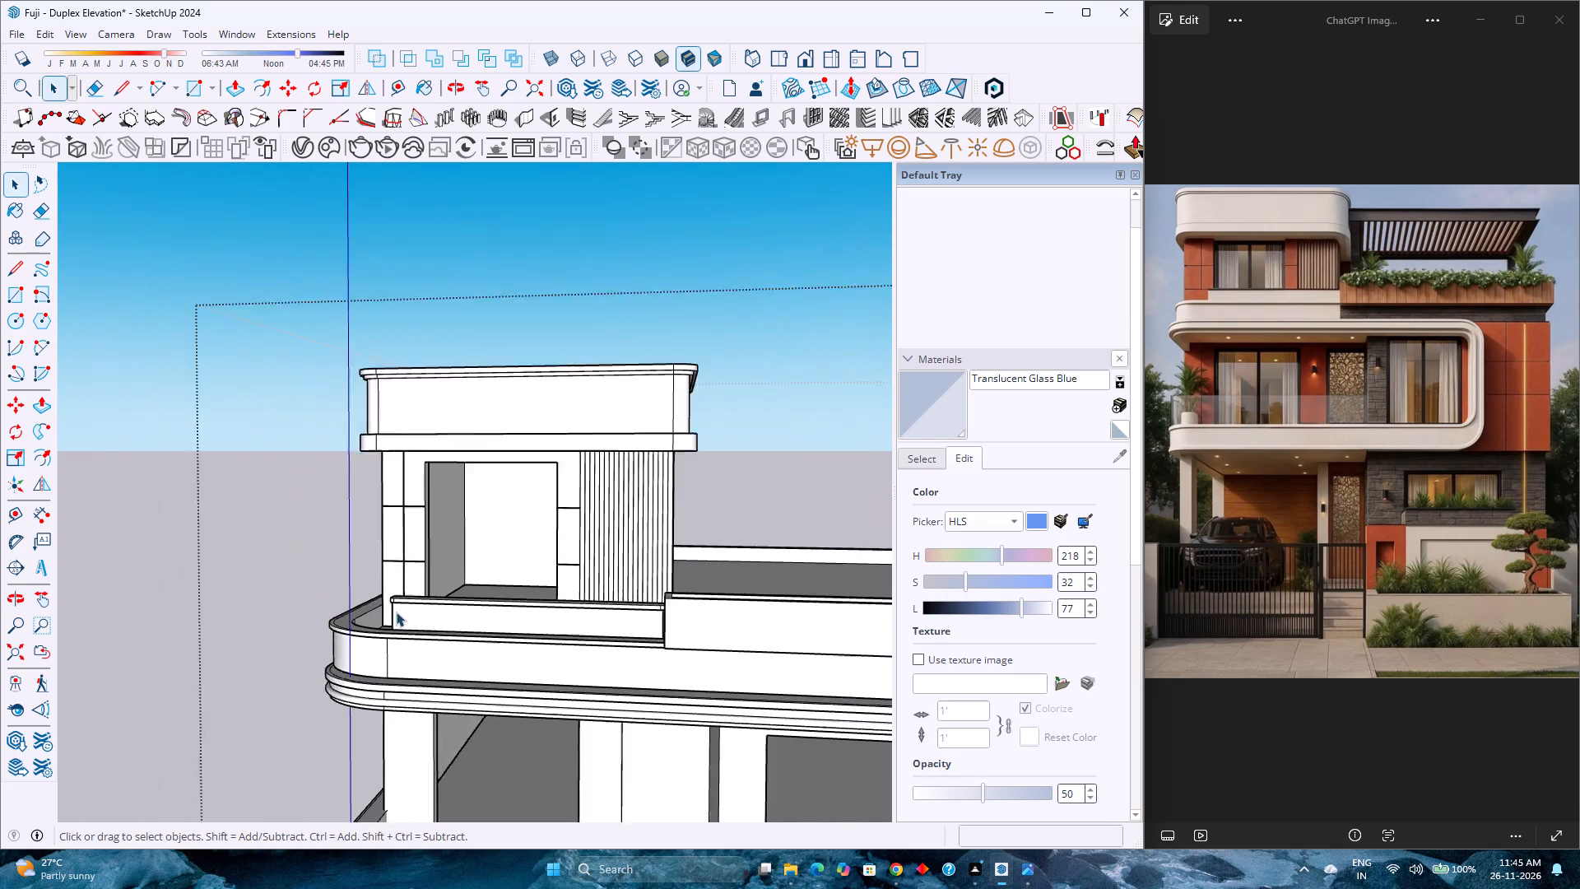
{"action": "scroll", "coordinate": [396, 612], "scroll_direction": "down", "scroll_amount": 6}
{"action": "middle_click_drag", "start_coordinate": [249, 640], "coordinate": [325, 637]}
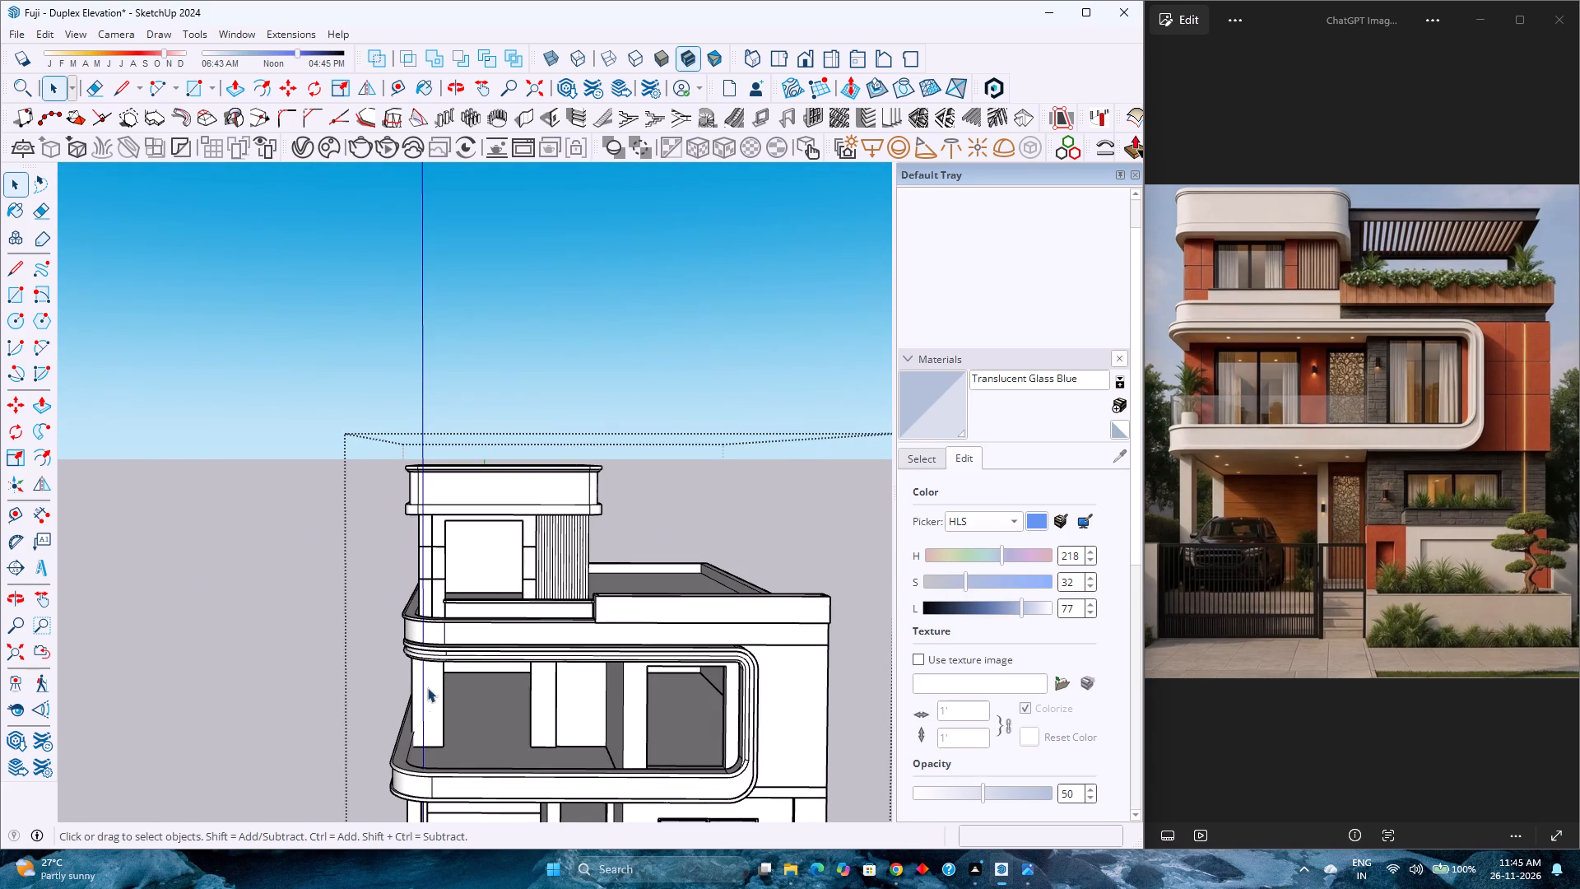
{"action": "scroll", "coordinate": [425, 698], "scroll_direction": "up", "scroll_amount": 7}
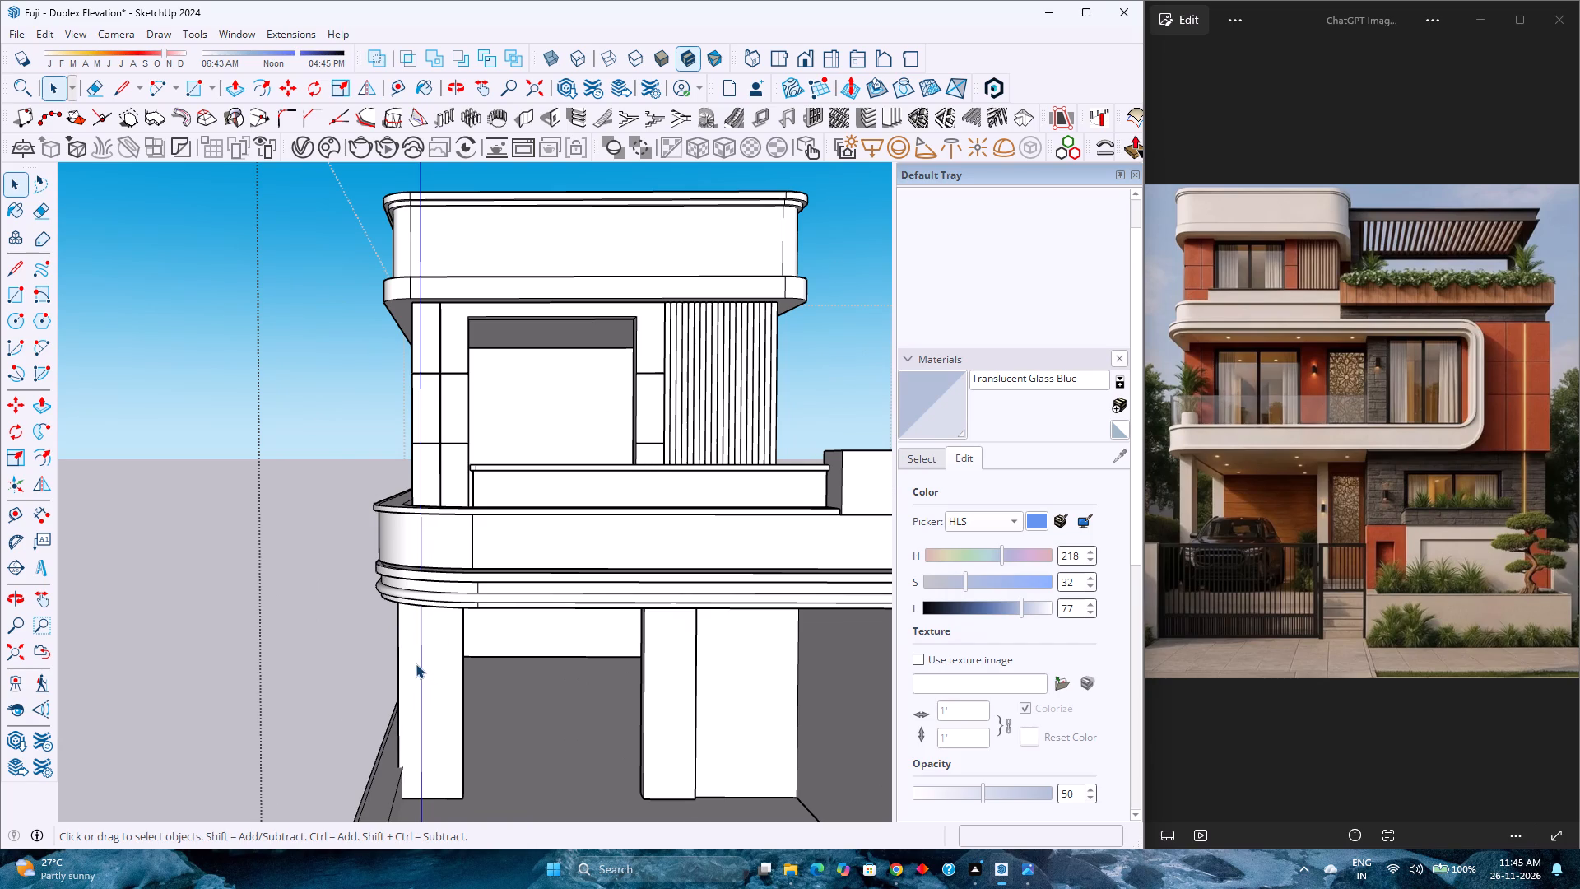
{"action": "scroll", "coordinate": [384, 685], "scroll_direction": "up", "scroll_amount": 4}
{"action": "middle_click_drag", "start_coordinate": [383, 696], "coordinate": [457, 607]}
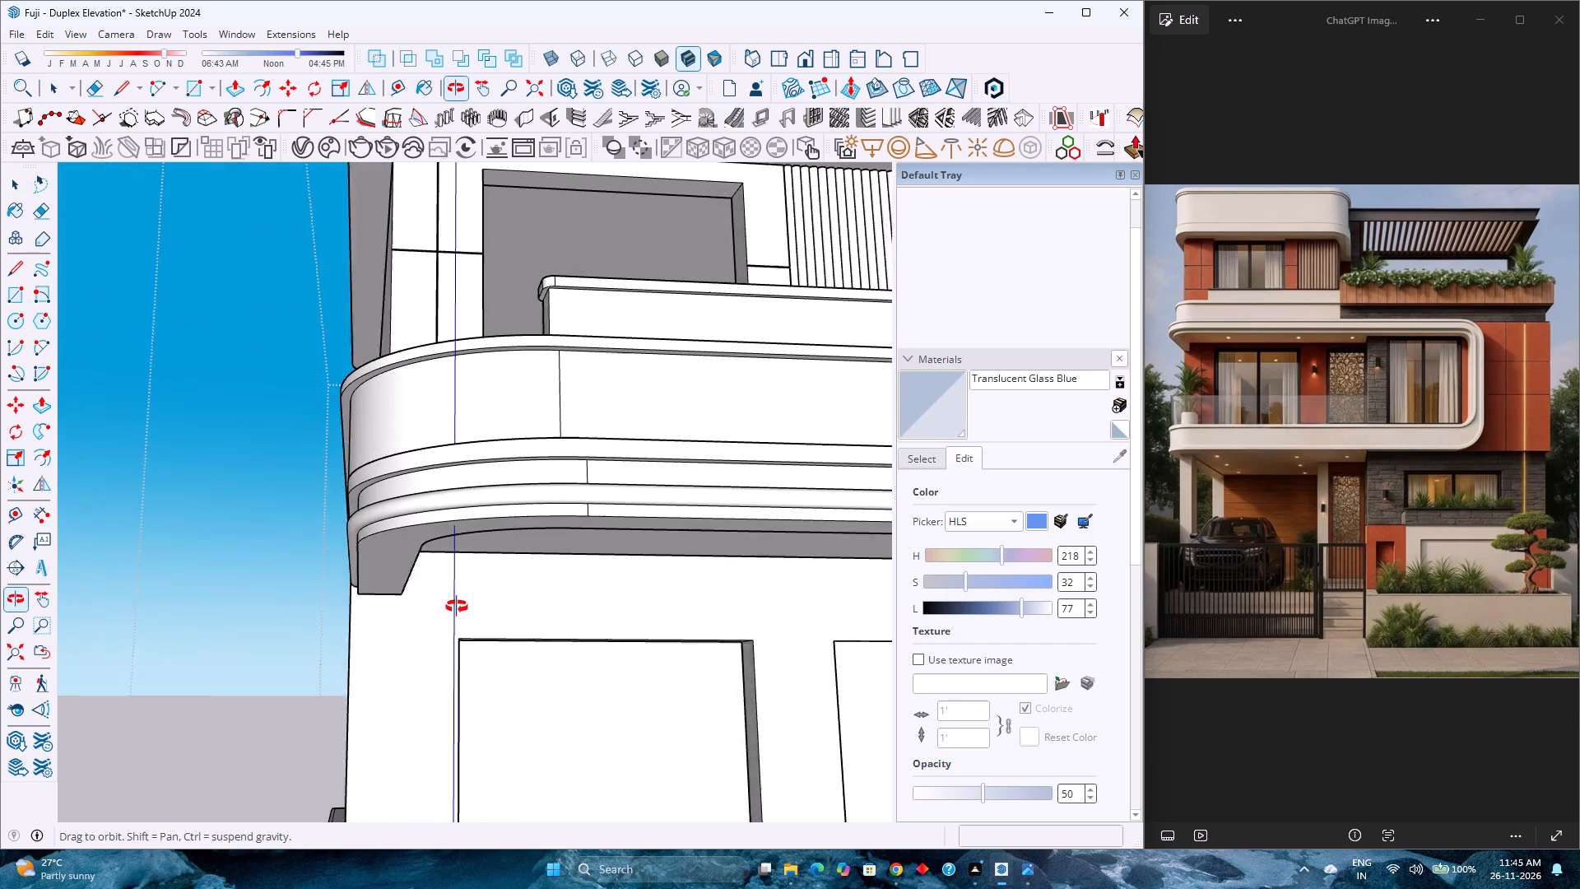
{"action": "middle_click_drag", "start_coordinate": [457, 607], "coordinate": [476, 611]}
{"action": "scroll", "coordinate": [422, 620], "scroll_direction": "down", "scroll_amount": 15}
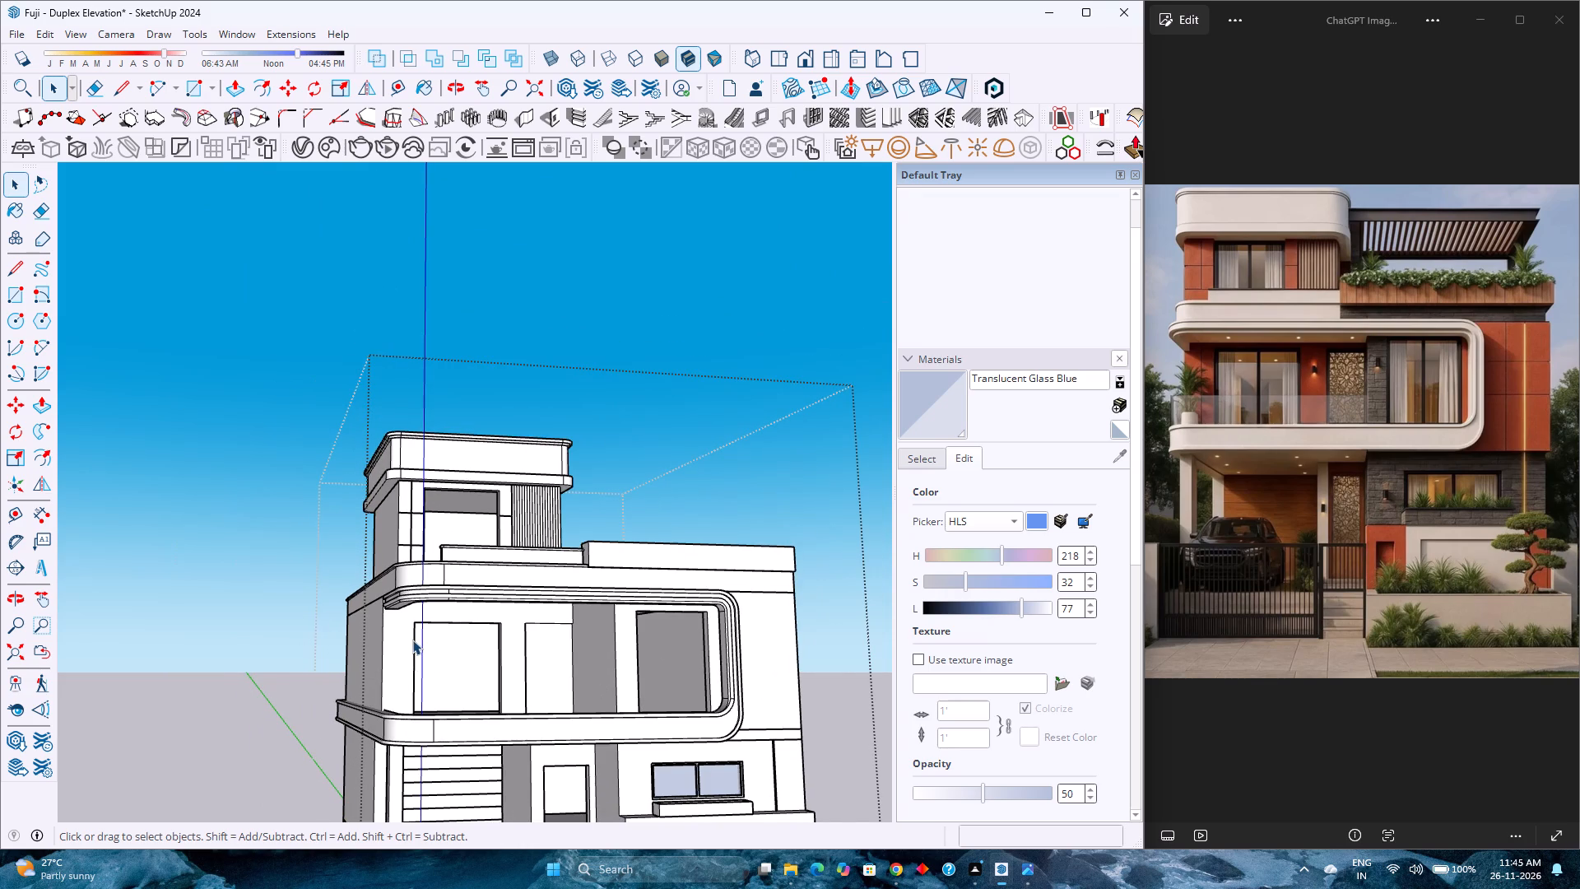
{"action": "scroll", "coordinate": [413, 619], "scroll_direction": "up", "scroll_amount": 3}
{"action": "scroll", "coordinate": [428, 602], "scroll_direction": "down", "scroll_amount": 5}
{"action": "scroll", "coordinate": [467, 570], "scroll_direction": "up", "scroll_amount": 3}
{"action": "scroll", "coordinate": [477, 566], "scroll_direction": "down", "scroll_amount": 5}
{"action": "middle_click_drag", "start_coordinate": [498, 564], "coordinate": [489, 583]}
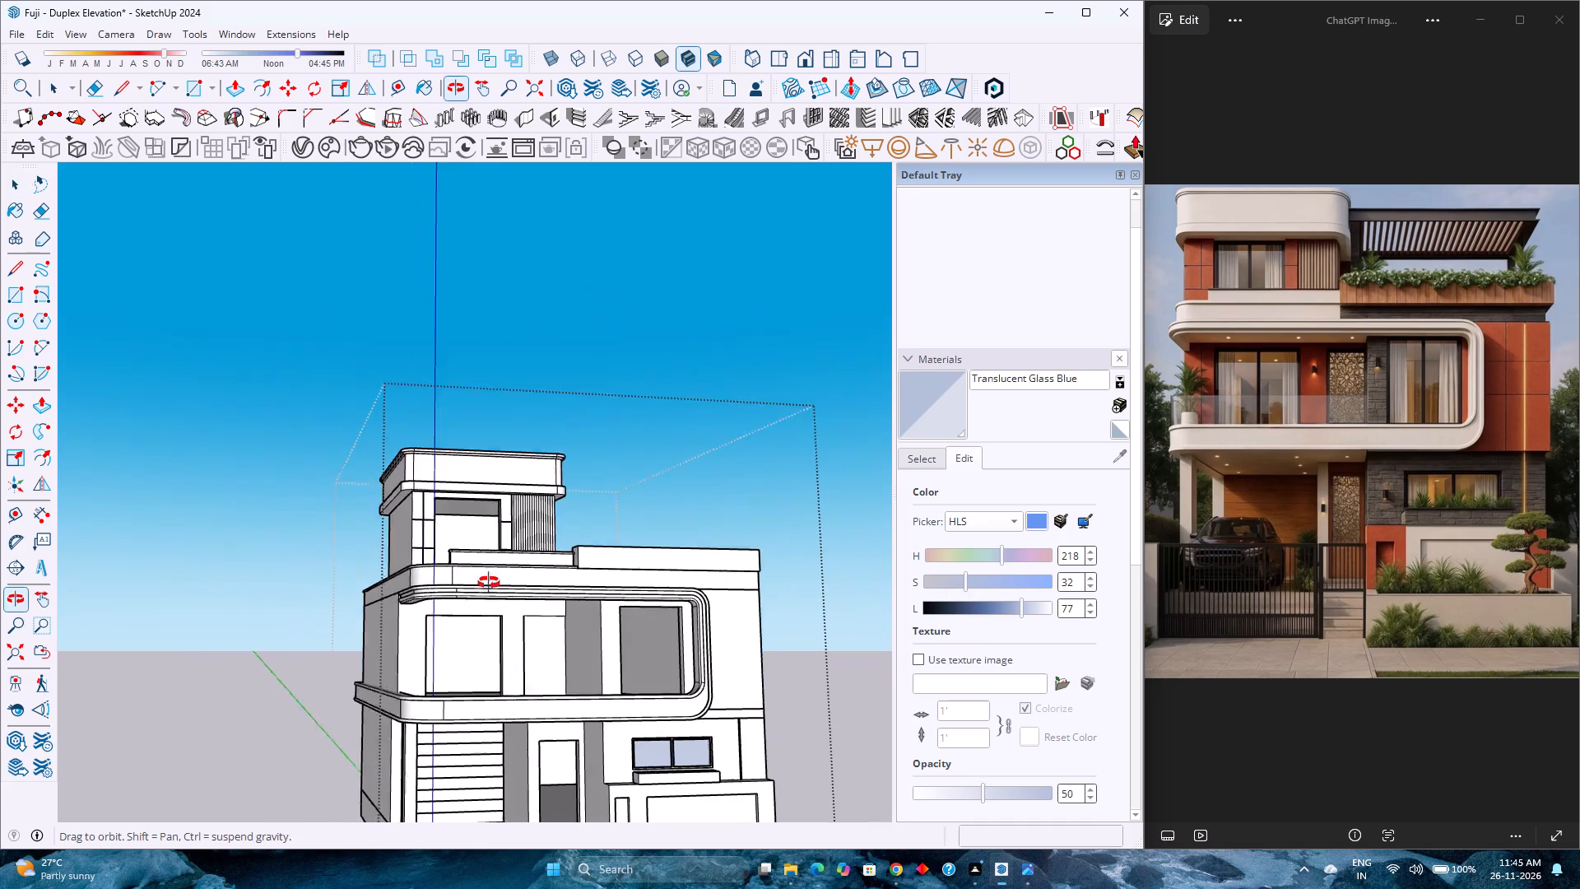
{"action": "middle_click_drag", "start_coordinate": [489, 583], "coordinate": [351, 589]}
{"action": "scroll", "coordinate": [359, 591], "scroll_direction": "up", "scroll_amount": 4}
{"action": "scroll", "coordinate": [360, 589], "scroll_direction": "down", "scroll_amount": 5}
{"action": "middle_click_drag", "start_coordinate": [358, 725], "coordinate": [536, 511], "text": "shift"}
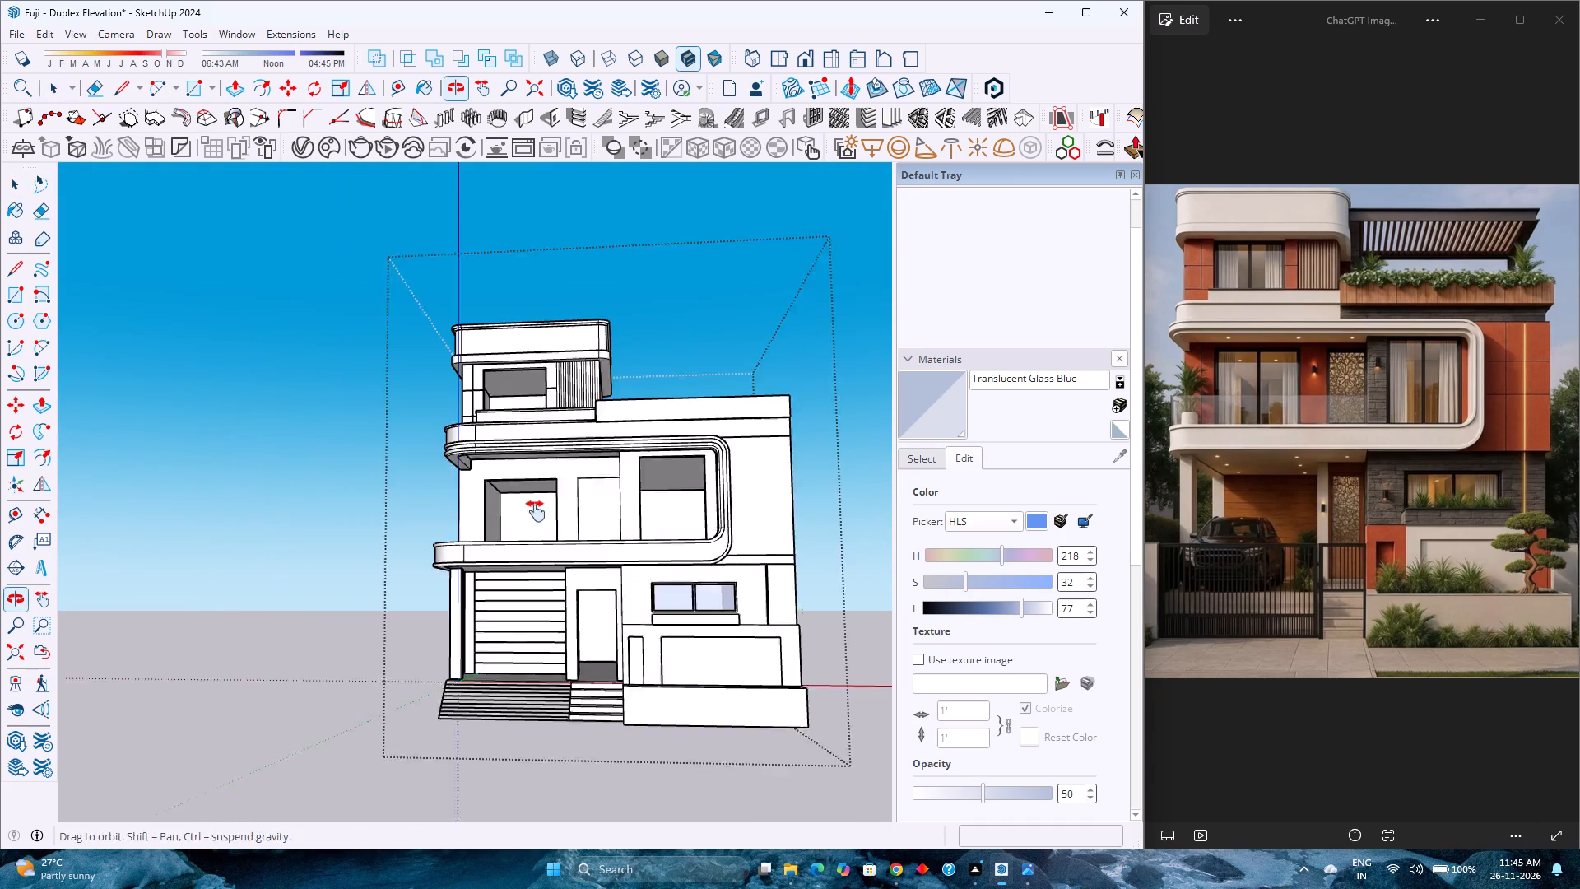
{"action": "middle_click_drag", "start_coordinate": [536, 511], "coordinate": [538, 508], "text": "shift"}
{"action": "scroll", "coordinate": [530, 534], "scroll_direction": "up", "scroll_amount": 5}
{"action": "scroll", "coordinate": [668, 413], "scroll_direction": "up", "scroll_amount": 3}
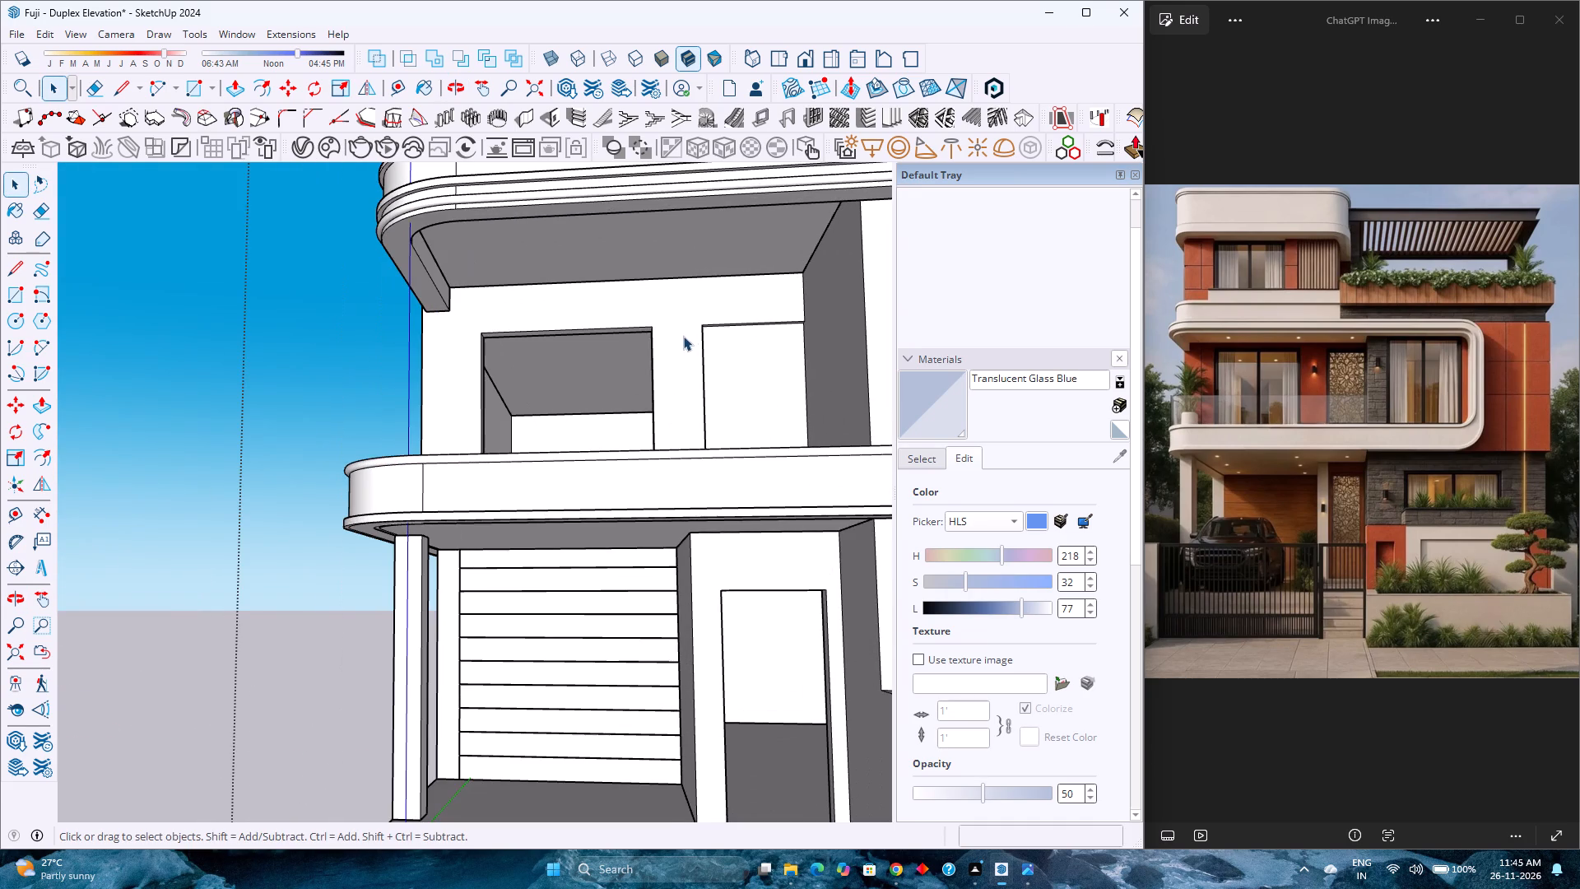
{"action": "scroll", "coordinate": [664, 343], "scroll_direction": "up", "scroll_amount": 4}
{"action": "middle_click_drag", "start_coordinate": [663, 344], "coordinate": [659, 469]}
{"action": "scroll", "coordinate": [316, 486], "scroll_direction": "down", "scroll_amount": 3}
{"action": "scroll", "coordinate": [408, 469], "scroll_direction": "down", "scroll_amount": 6}
{"action": "middle_click_drag", "start_coordinate": [576, 439], "coordinate": [449, 605]}
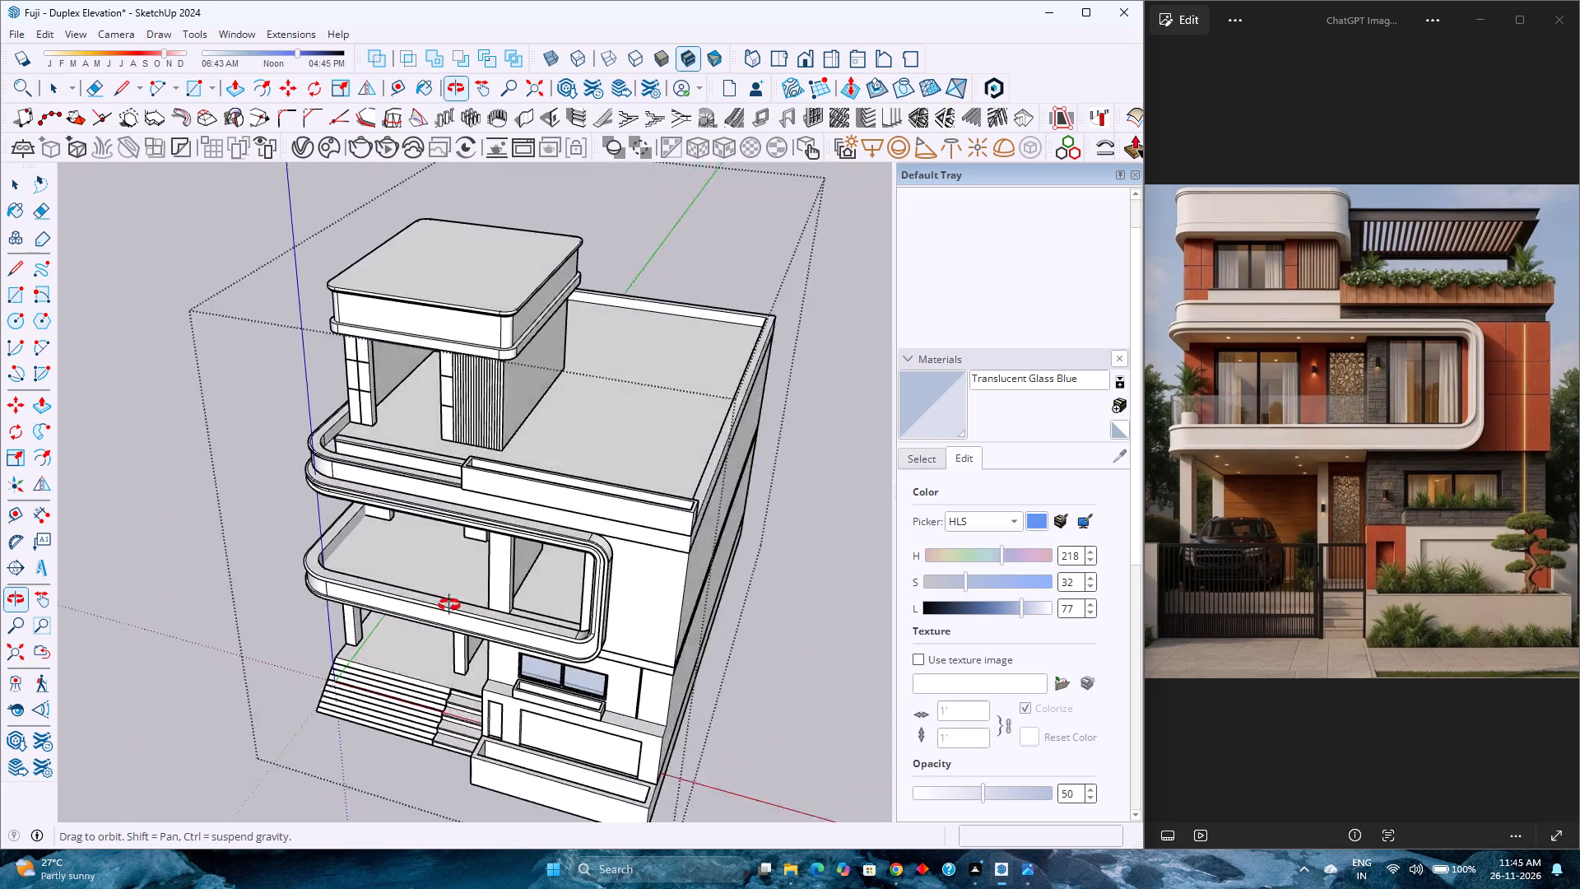
{"action": "middle_click_drag", "start_coordinate": [449, 605], "coordinate": [325, 470]}
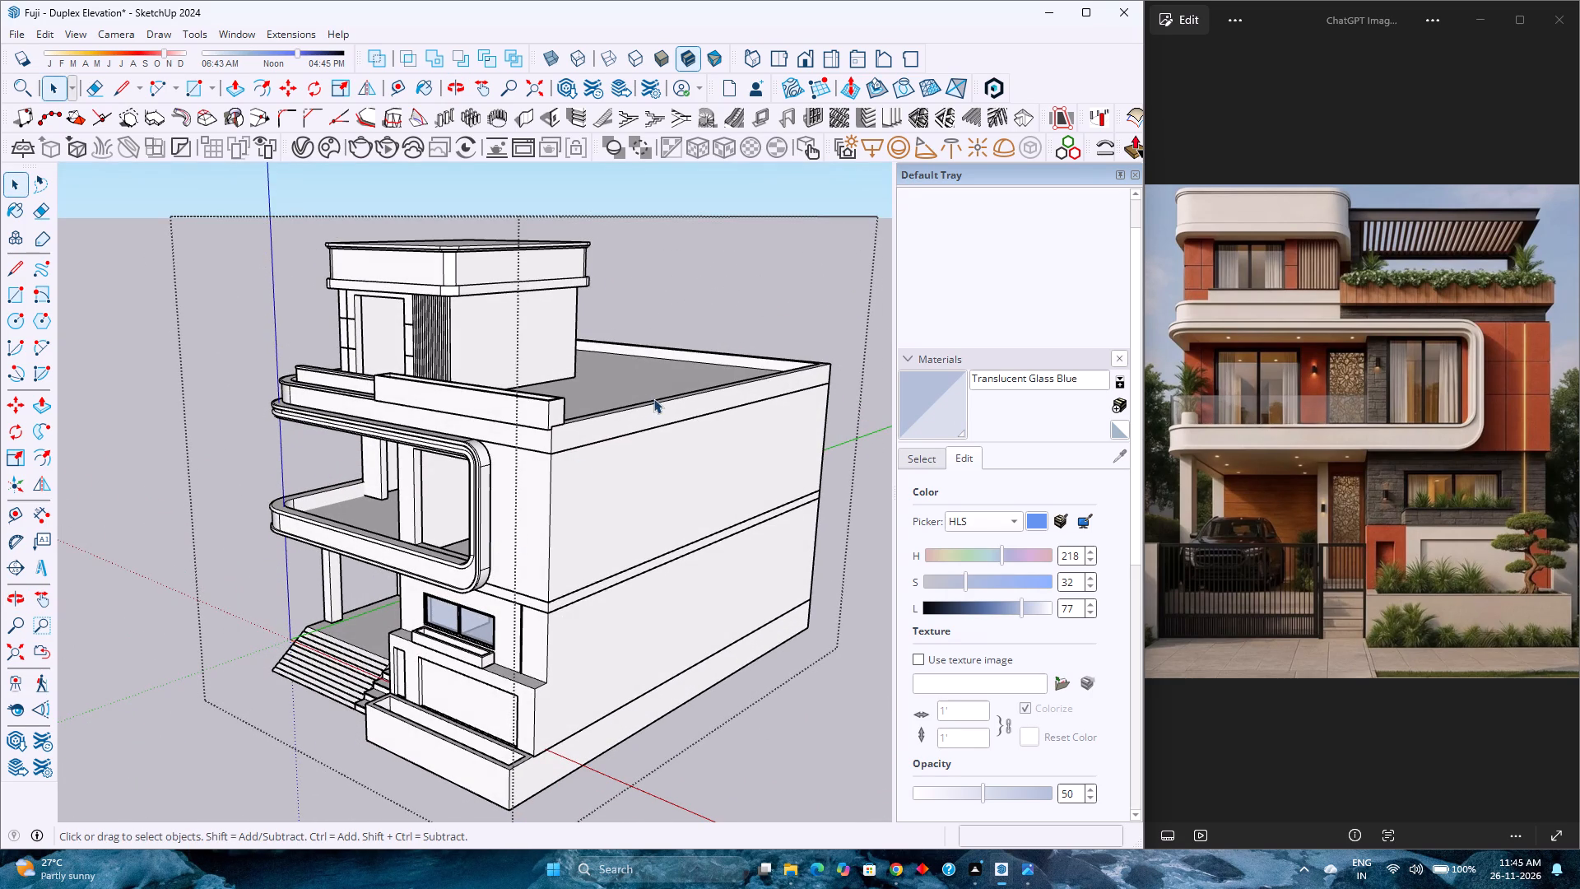
Open the roof parapet group and draw a vertical line down the front band from the taller parapet's inner lower corner to the band's bottom edge.
{"action": "scroll", "coordinate": [653, 398], "scroll_direction": "up", "scroll_amount": 4}
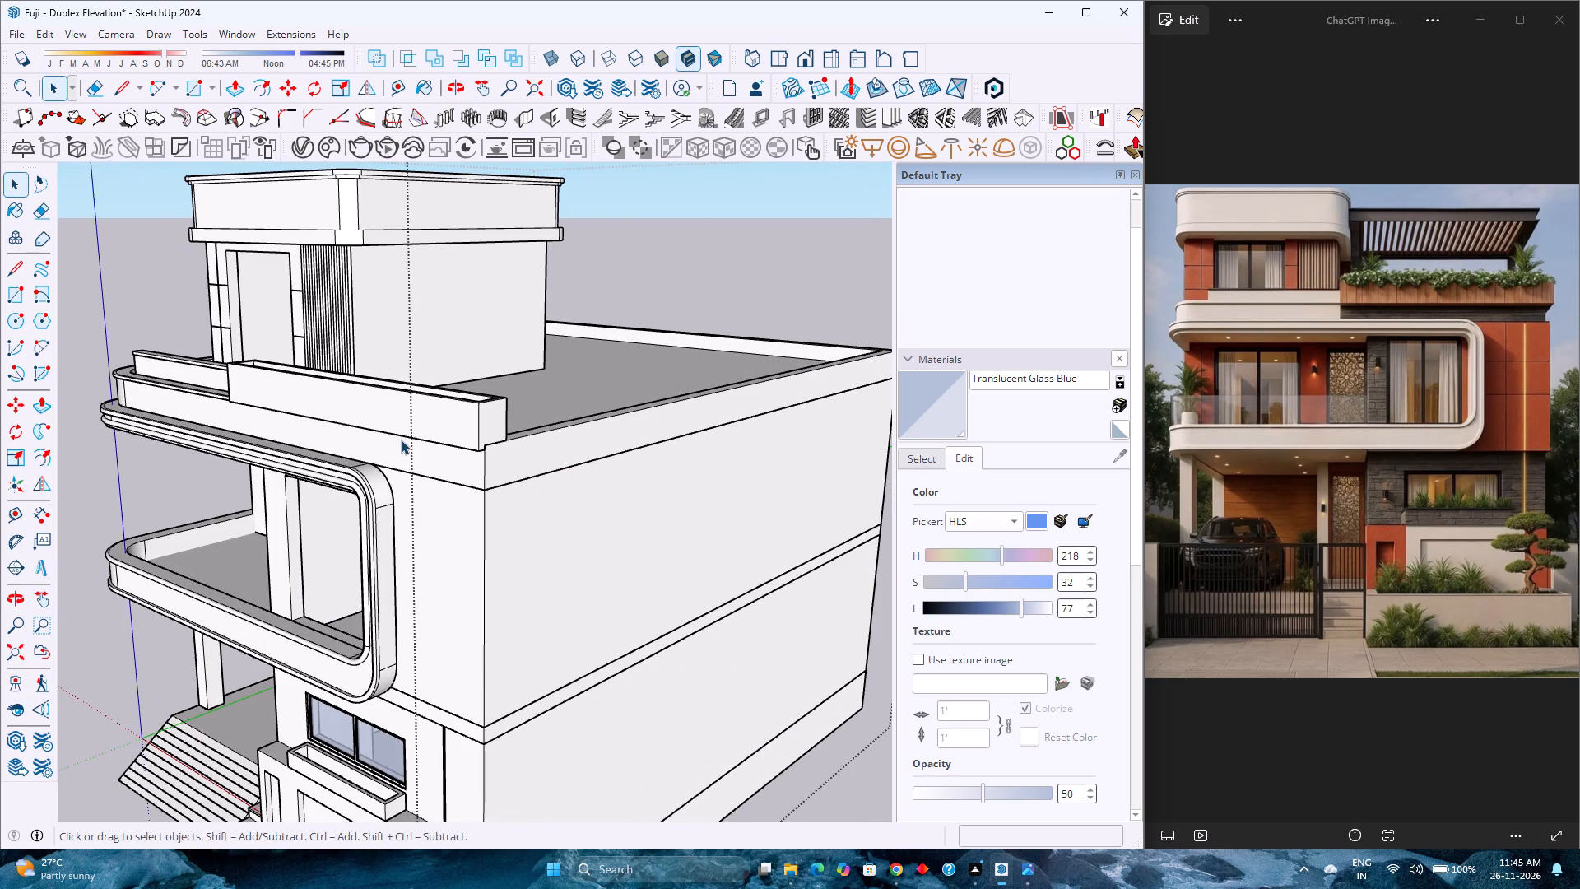
{"action": "scroll", "coordinate": [401, 440], "scroll_direction": "up", "scroll_amount": 4}
{"action": "middle_click_drag", "start_coordinate": [388, 444], "coordinate": [606, 377]}
{"action": "scroll", "coordinate": [301, 432], "scroll_direction": "down", "scroll_amount": 4}
{"action": "middle_click_drag", "start_coordinate": [300, 435], "coordinate": [383, 435], "text": "shift"}
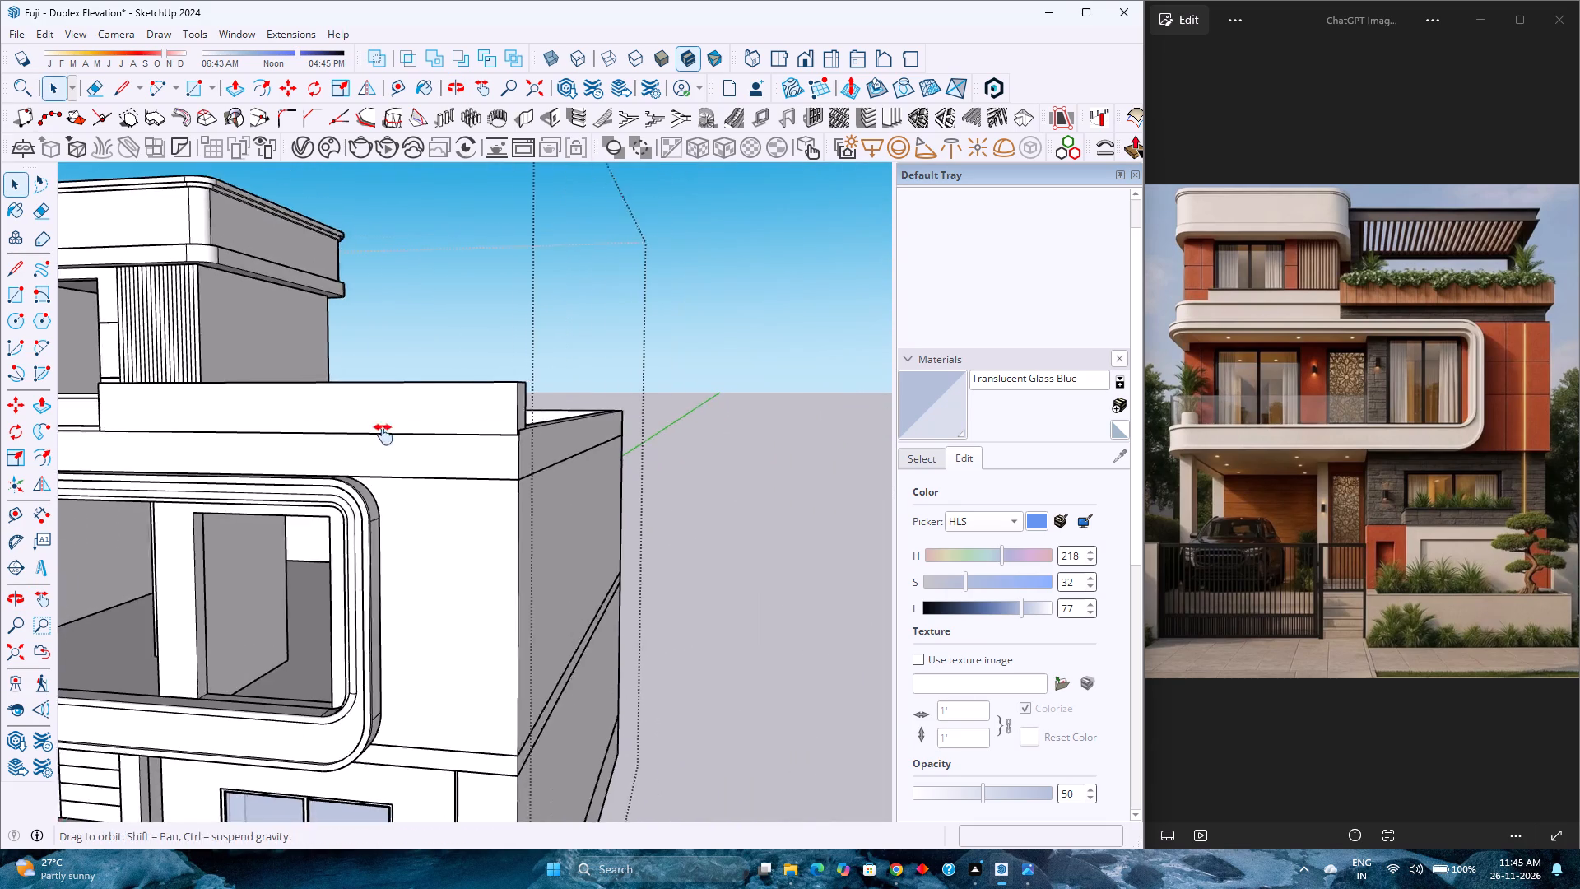
{"action": "middle_click_drag", "start_coordinate": [383, 435], "coordinate": [623, 457], "text": "shift"}
{"action": "double_click", "coordinate": [430, 469]}
{"action": "scroll", "coordinate": [383, 477], "scroll_direction": "up", "scroll_amount": 3}
{"action": "scroll", "coordinate": [374, 478], "scroll_direction": "down", "scroll_amount": 2}
{"action": "scroll", "coordinate": [312, 490], "scroll_direction": "up", "scroll_amount": 2}
{"action": "middle_click_drag", "start_coordinate": [314, 485], "coordinate": [418, 426]}
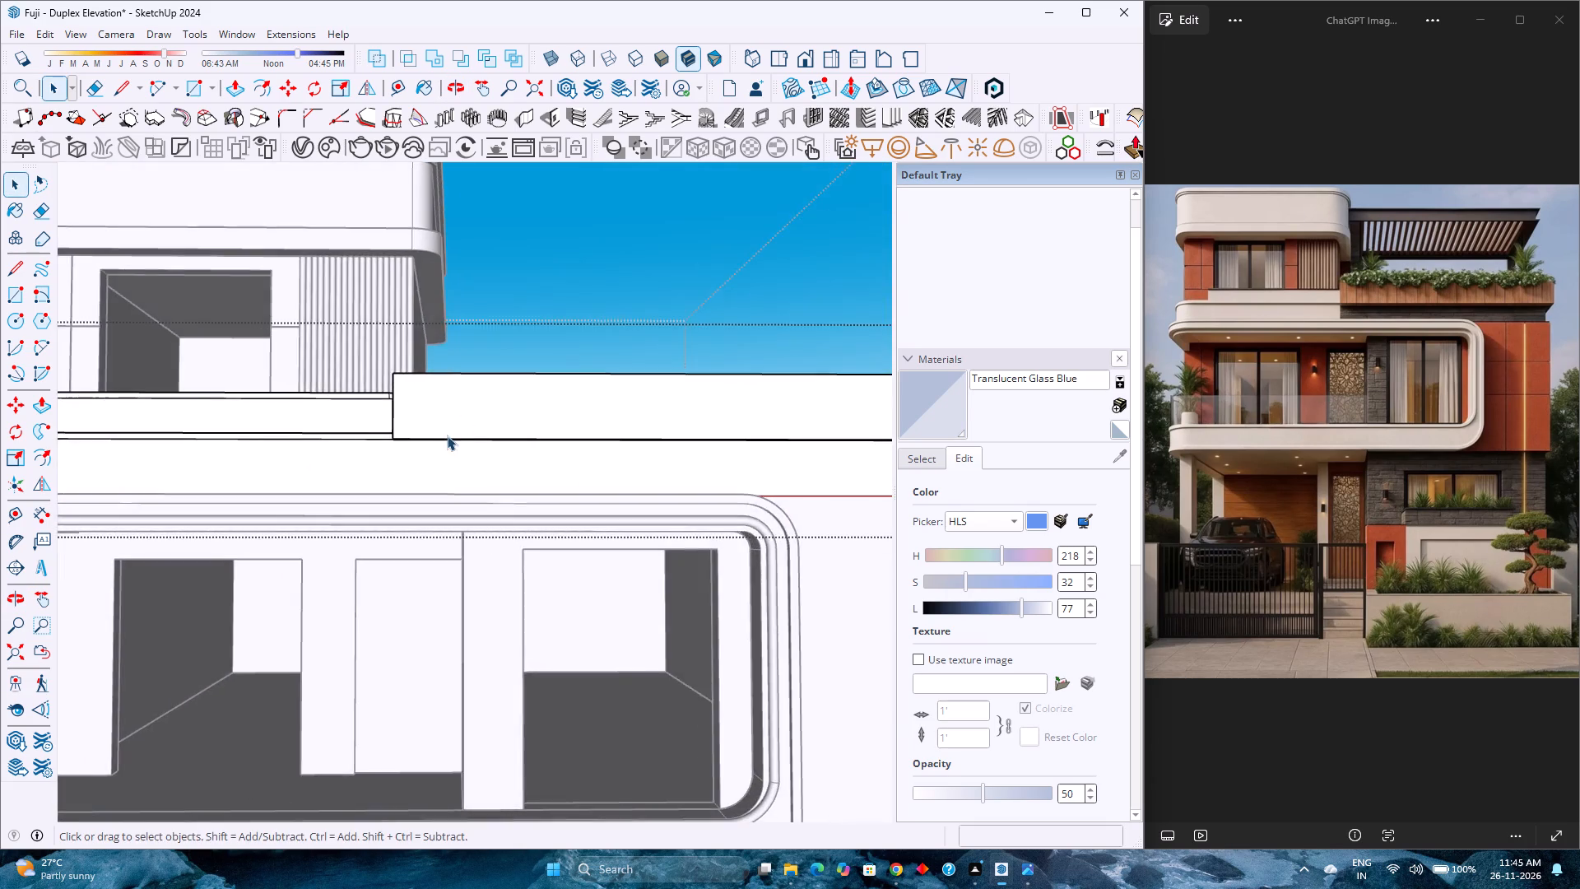
{"action": "scroll", "coordinate": [434, 445], "scroll_direction": "up", "scroll_amount": 3}
{"action": "left_click", "coordinate": [419, 453]}
{"action": "scroll", "coordinate": [380, 459], "scroll_direction": "up", "scroll_amount": 14}
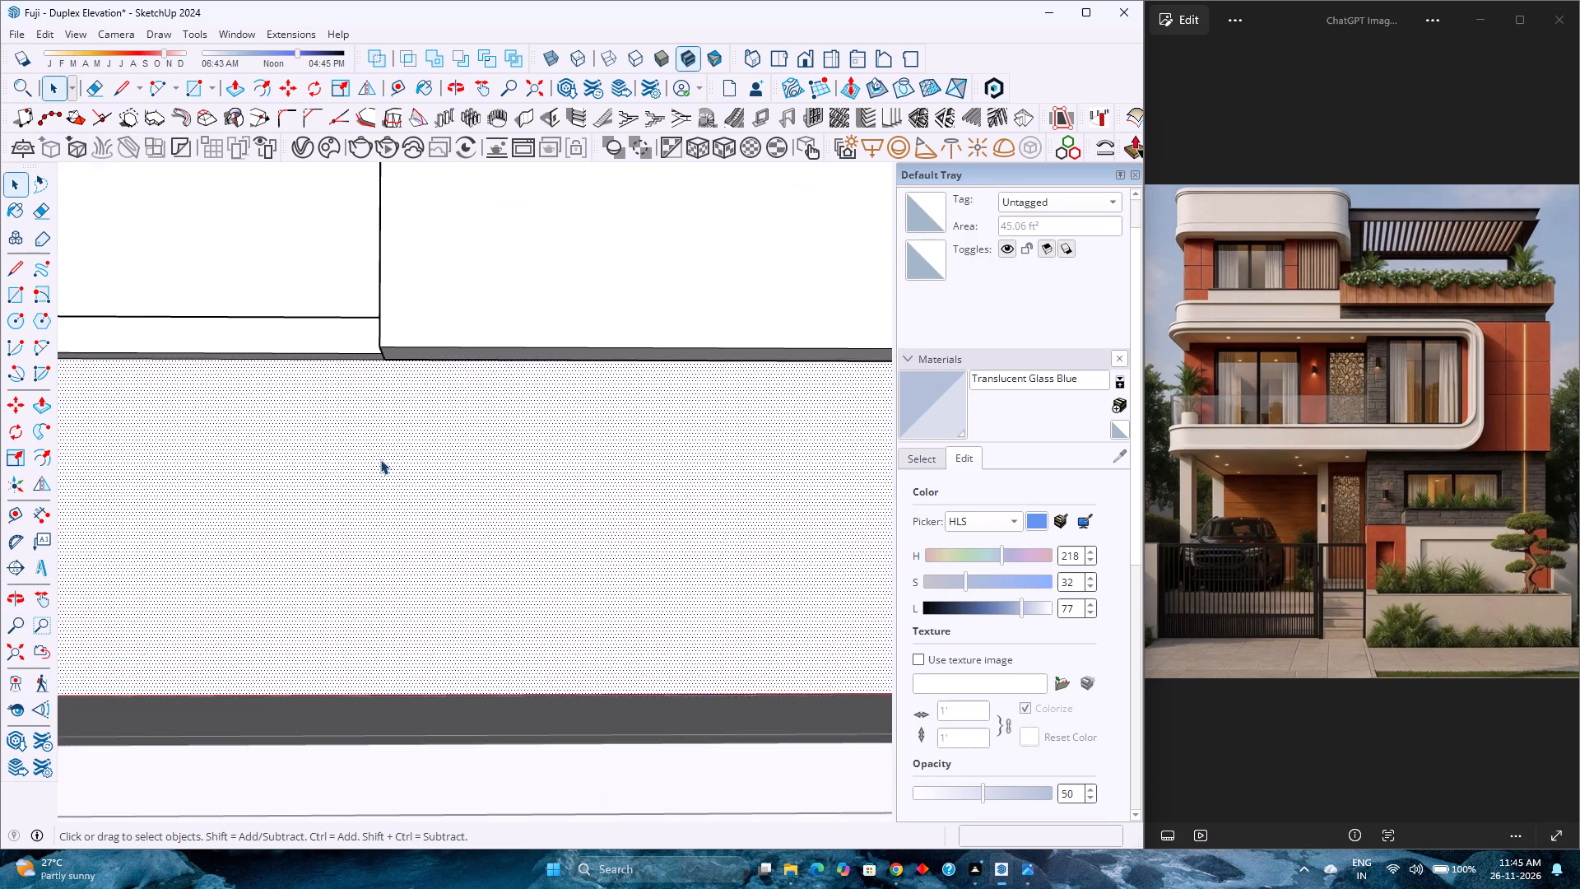
{"action": "middle_click_drag", "start_coordinate": [380, 459], "coordinate": [434, 443]}
{"action": "scroll", "coordinate": [434, 443], "scroll_direction": "up", "scroll_amount": 1}
{"action": "left_click", "coordinate": [122, 81]}
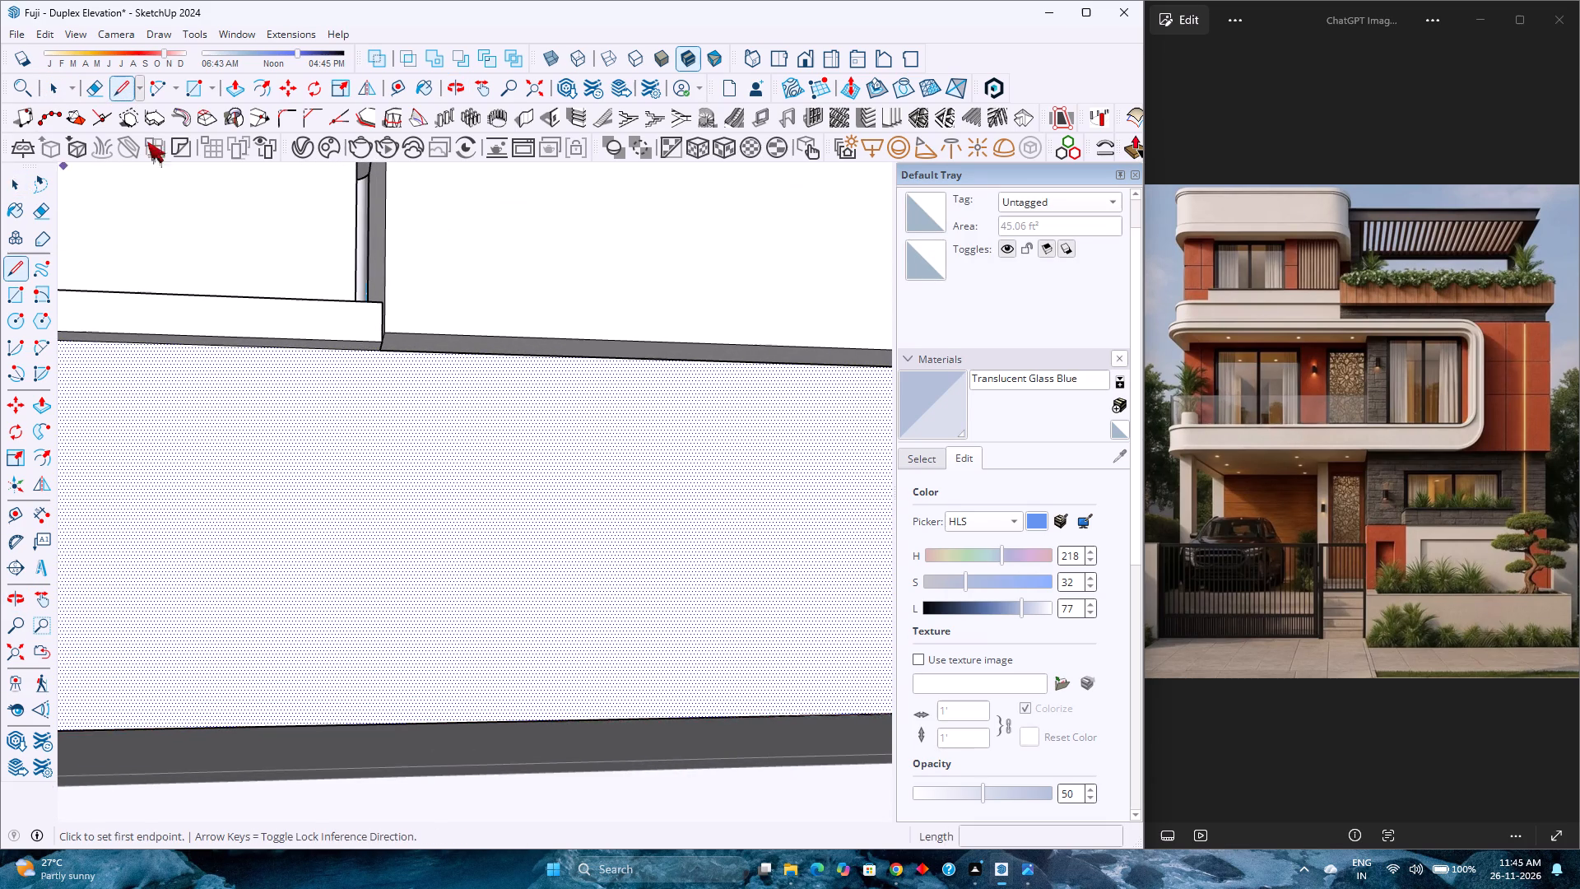
{"action": "left_click", "coordinate": [382, 354]}
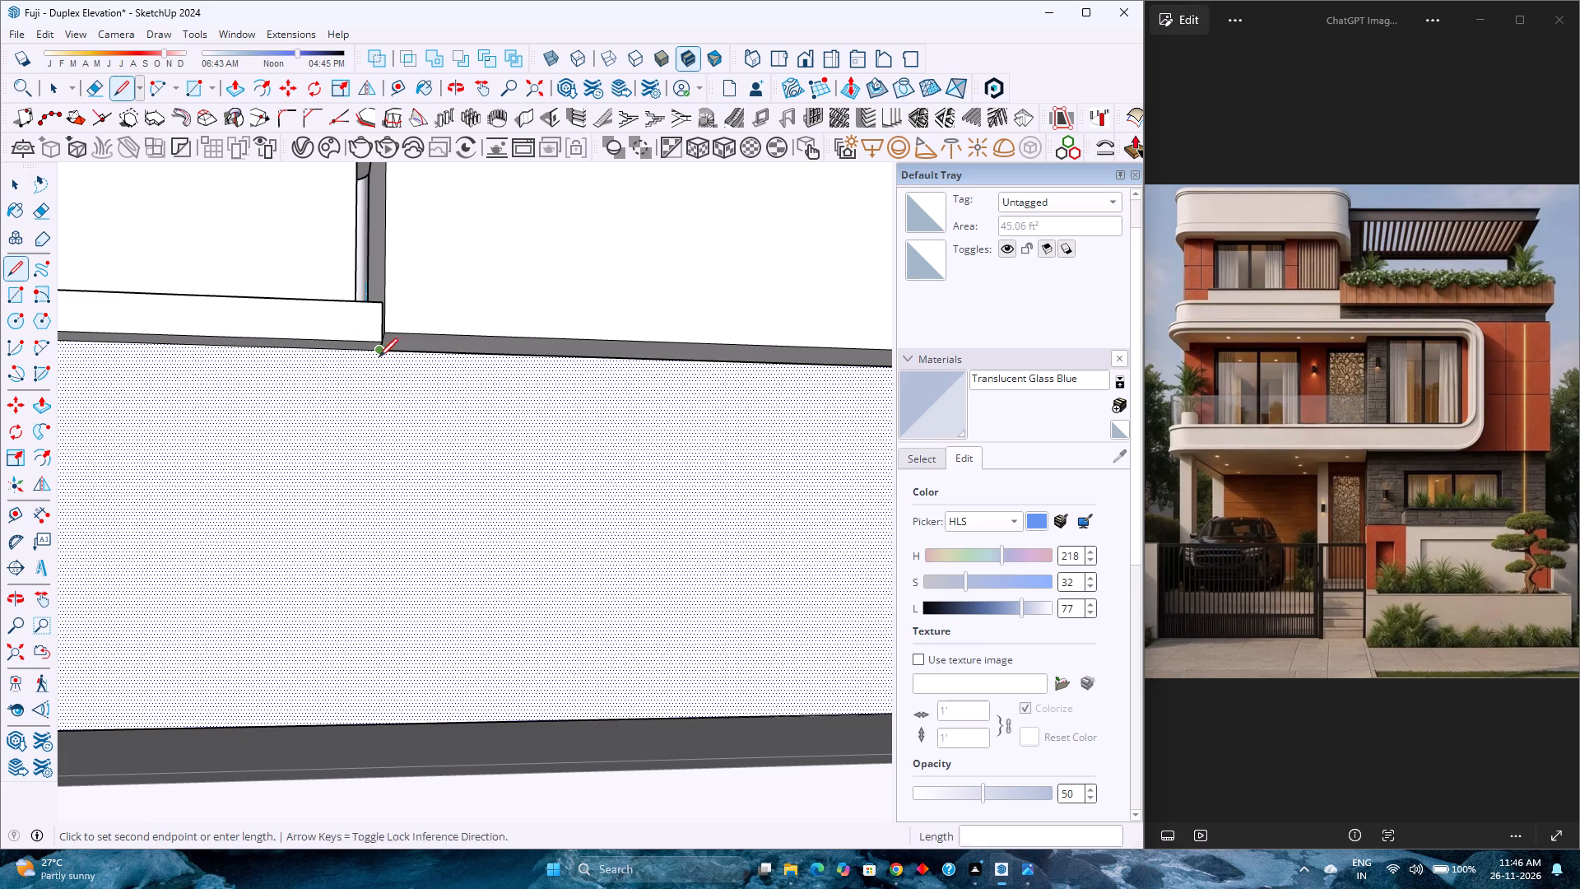
{"action": "key", "text": "Up"}
{"action": "middle_click_drag", "start_coordinate": [388, 562], "coordinate": [388, 719]}
{"action": "left_click", "coordinate": [387, 706]}
Push the marked-off band section beneath the taller front parapet in by 3".
{"action": "scroll", "coordinate": [393, 648], "scroll_direction": "down", "scroll_amount": 3}
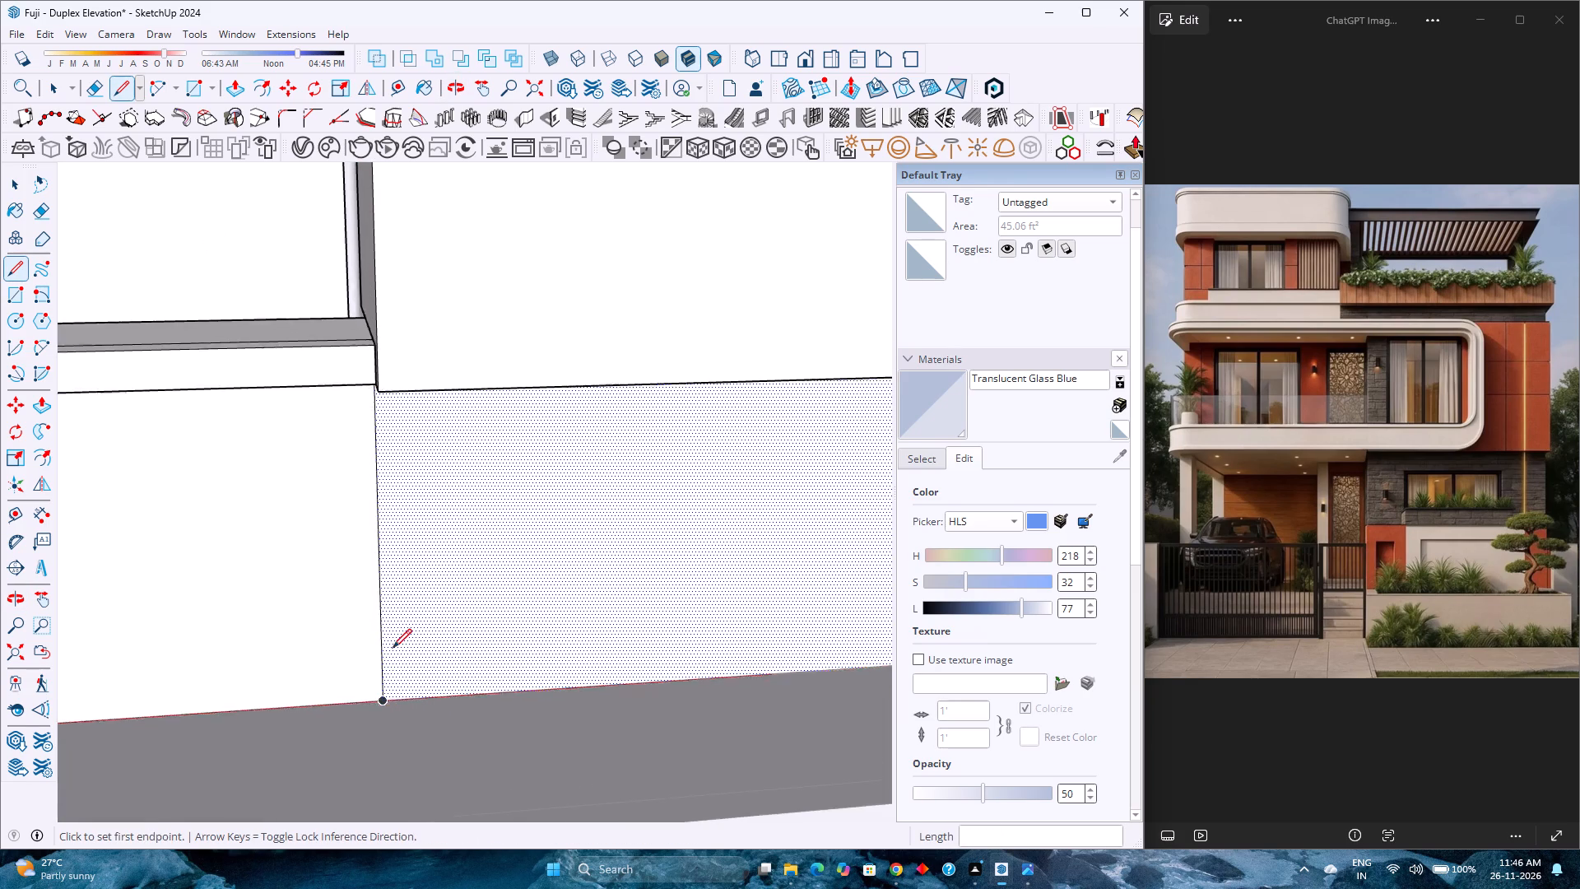
{"action": "scroll", "coordinate": [393, 648], "scroll_direction": "down", "scroll_amount": 1}
{"action": "middle_click_drag", "start_coordinate": [396, 644], "coordinate": [219, 642]}
{"action": "scroll", "coordinate": [219, 642], "scroll_direction": "down", "scroll_amount": 17}
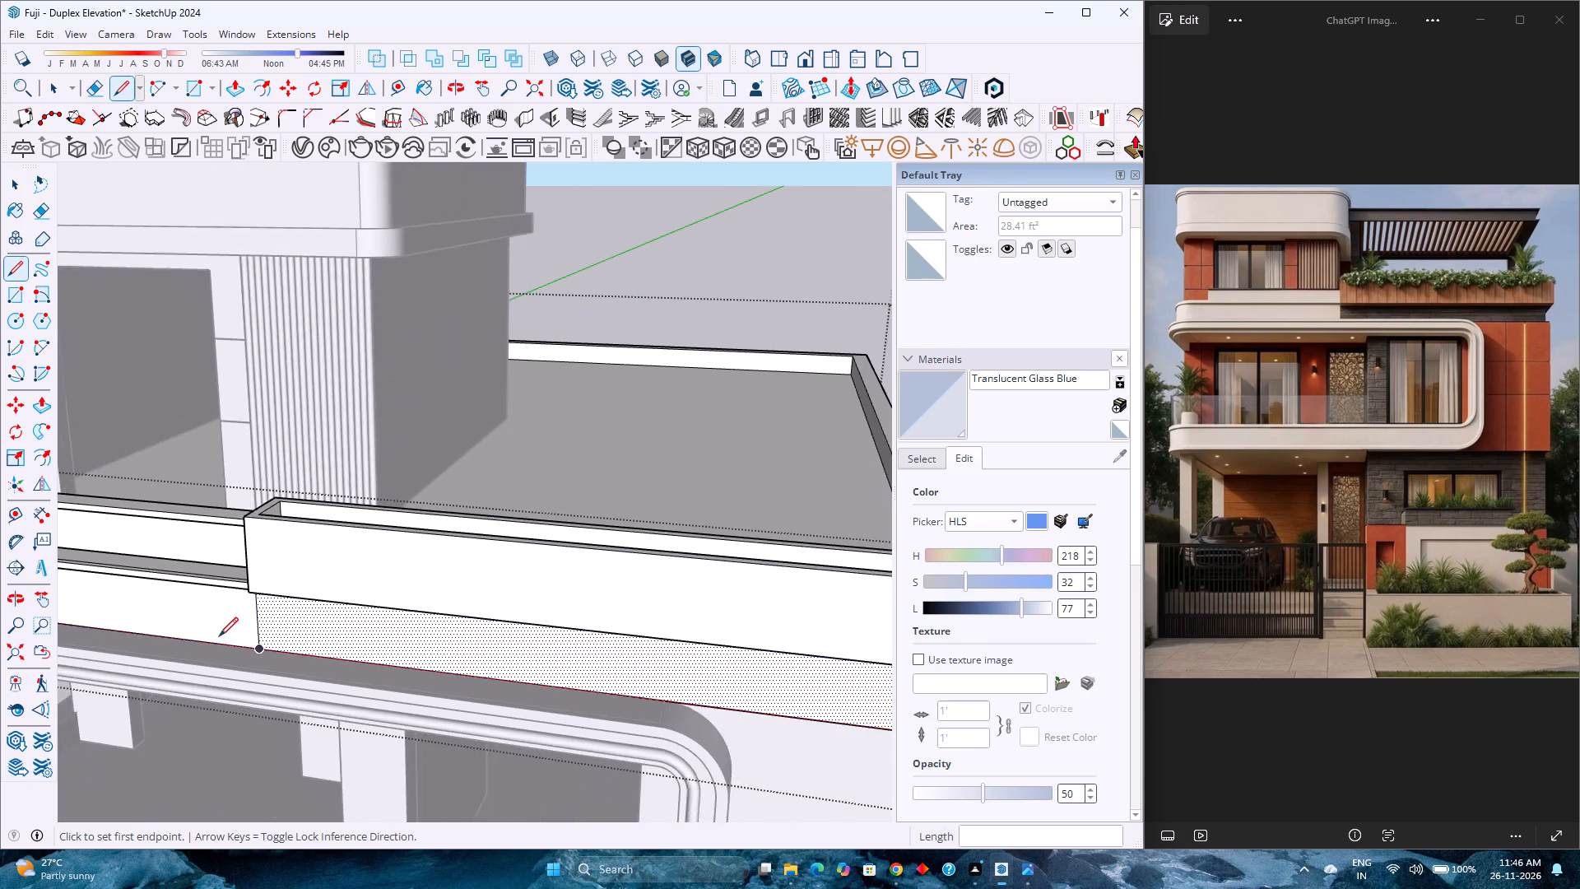
{"action": "scroll", "coordinate": [219, 636], "scroll_direction": "down", "scroll_amount": 3}
{"action": "scroll", "coordinate": [286, 635], "scroll_direction": "down", "scroll_amount": 3}
{"action": "middle_click_drag", "start_coordinate": [416, 643], "coordinate": [311, 607]}
{"action": "key", "text": "p"}
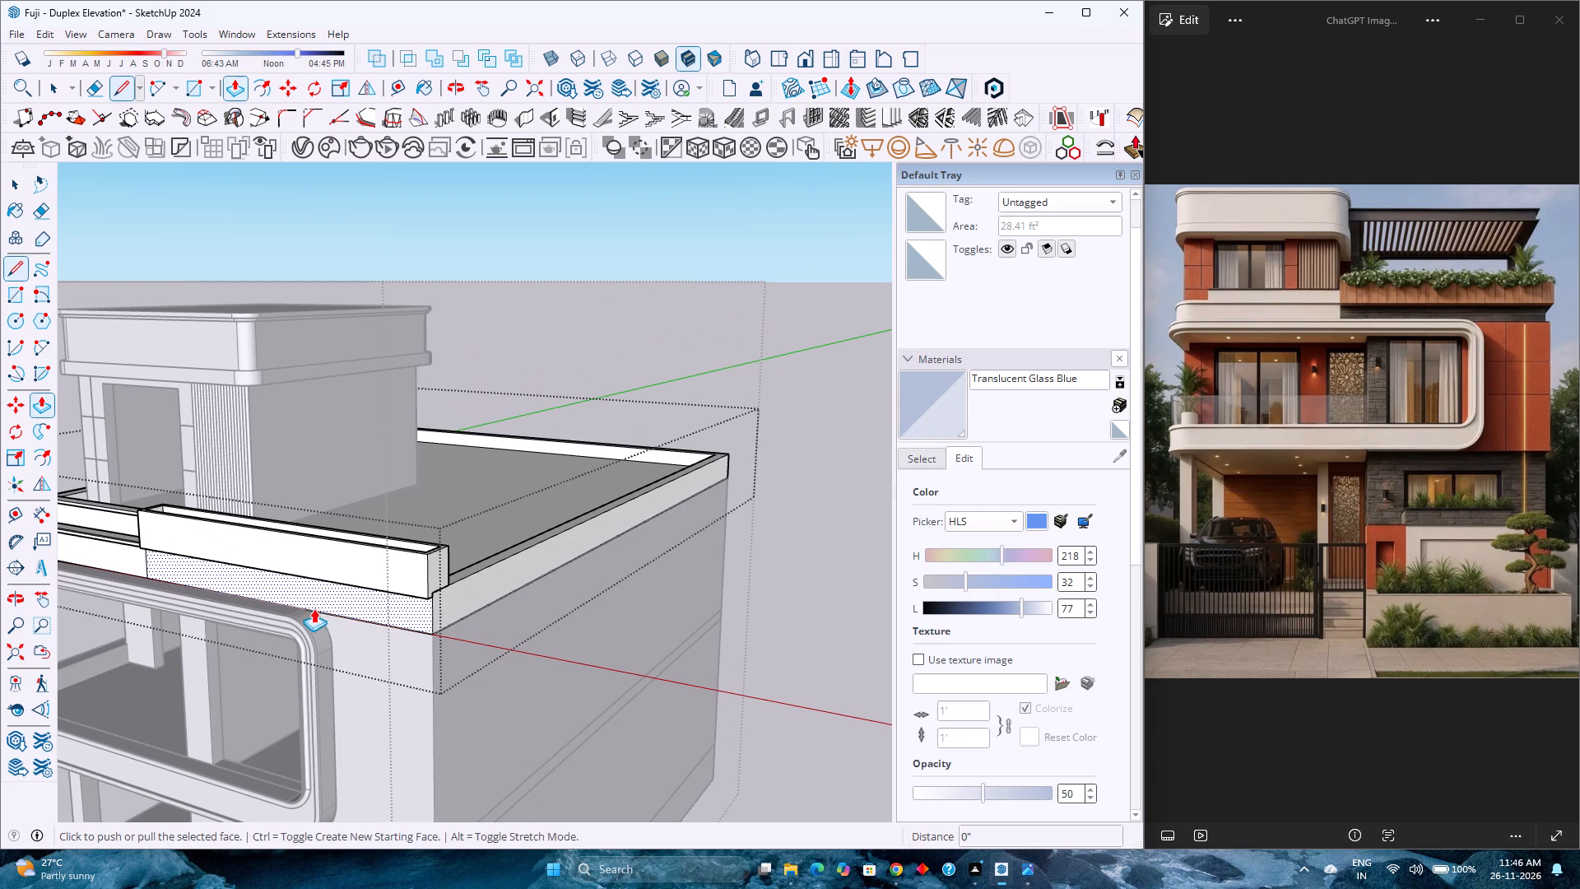
{"action": "left_click", "coordinate": [393, 610]}
{"action": "scroll", "coordinate": [401, 608], "scroll_direction": "up", "scroll_amount": 3}
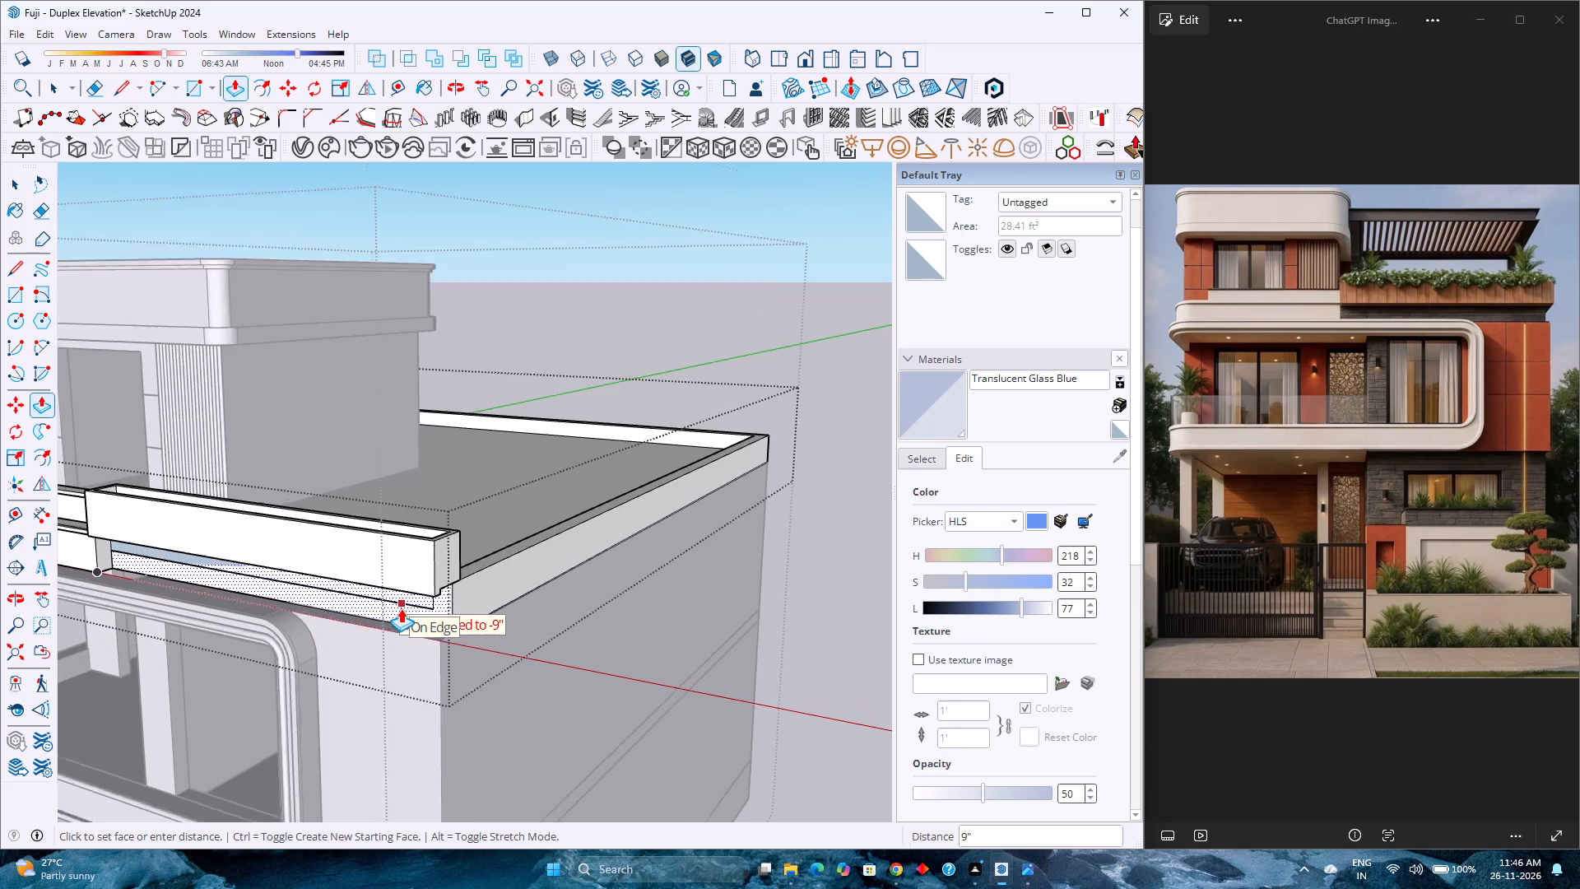
{"action": "scroll", "coordinate": [401, 608], "scroll_direction": "up", "scroll_amount": 2}
{"action": "key", "text": "3"}
{"action": "key", "text": "Return"}
{"action": "scroll", "coordinate": [394, 627], "scroll_direction": "up", "scroll_amount": 4}
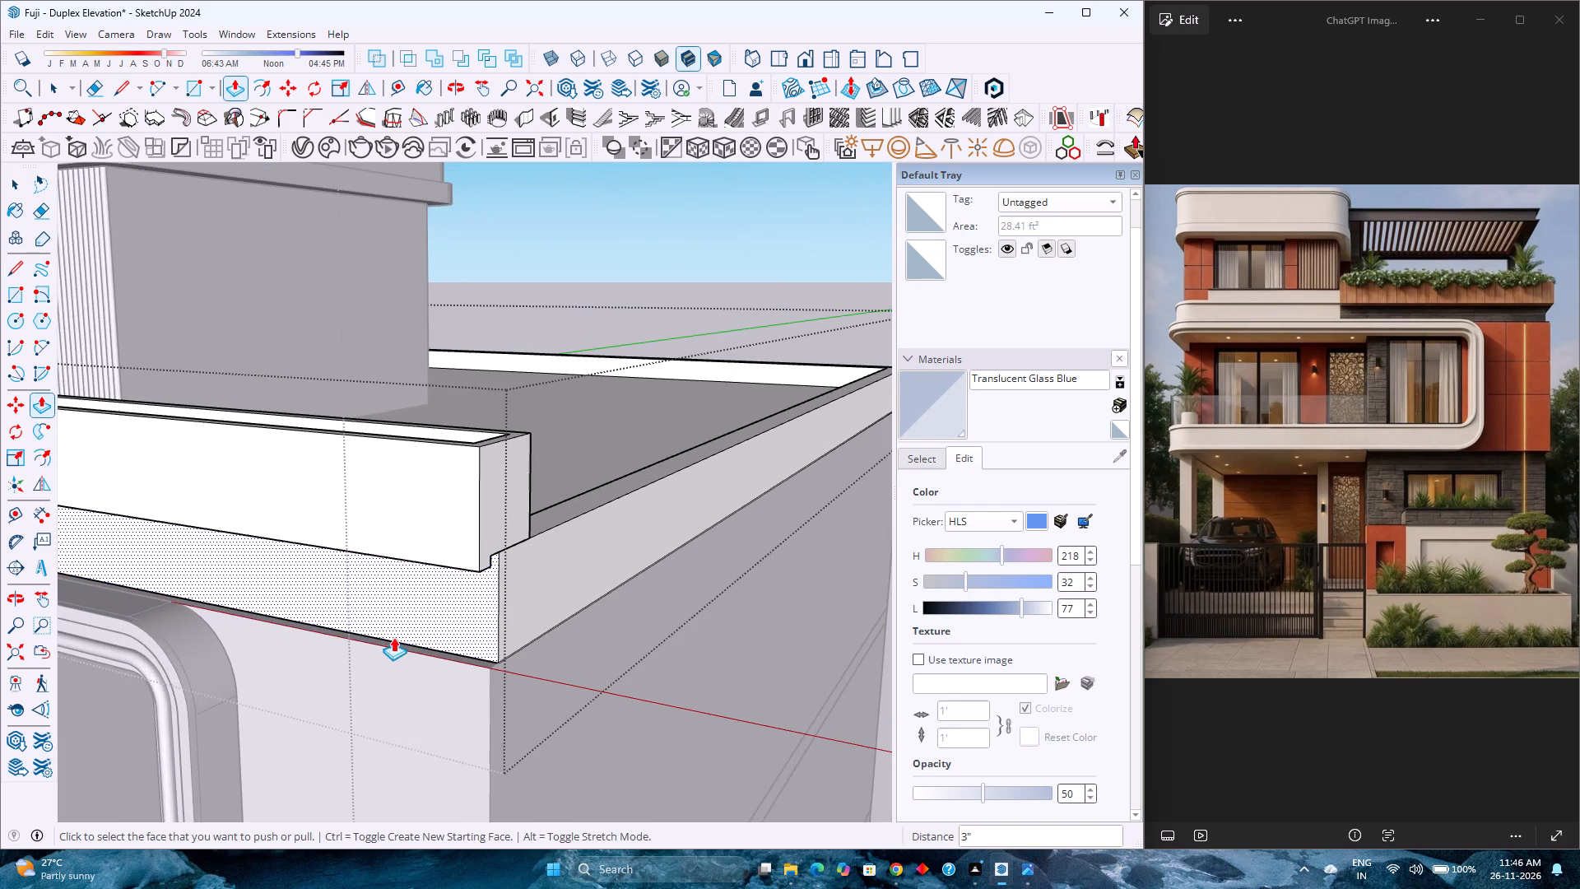
{"action": "middle_click_drag", "start_coordinate": [390, 638], "coordinate": [433, 579]}
{"action": "scroll", "coordinate": [437, 579], "scroll_direction": "up", "scroll_amount": 1}
{"action": "scroll", "coordinate": [443, 579], "scroll_direction": "down", "scroll_amount": 4}
{"action": "middle_click_drag", "start_coordinate": [397, 616], "coordinate": [671, 486]}
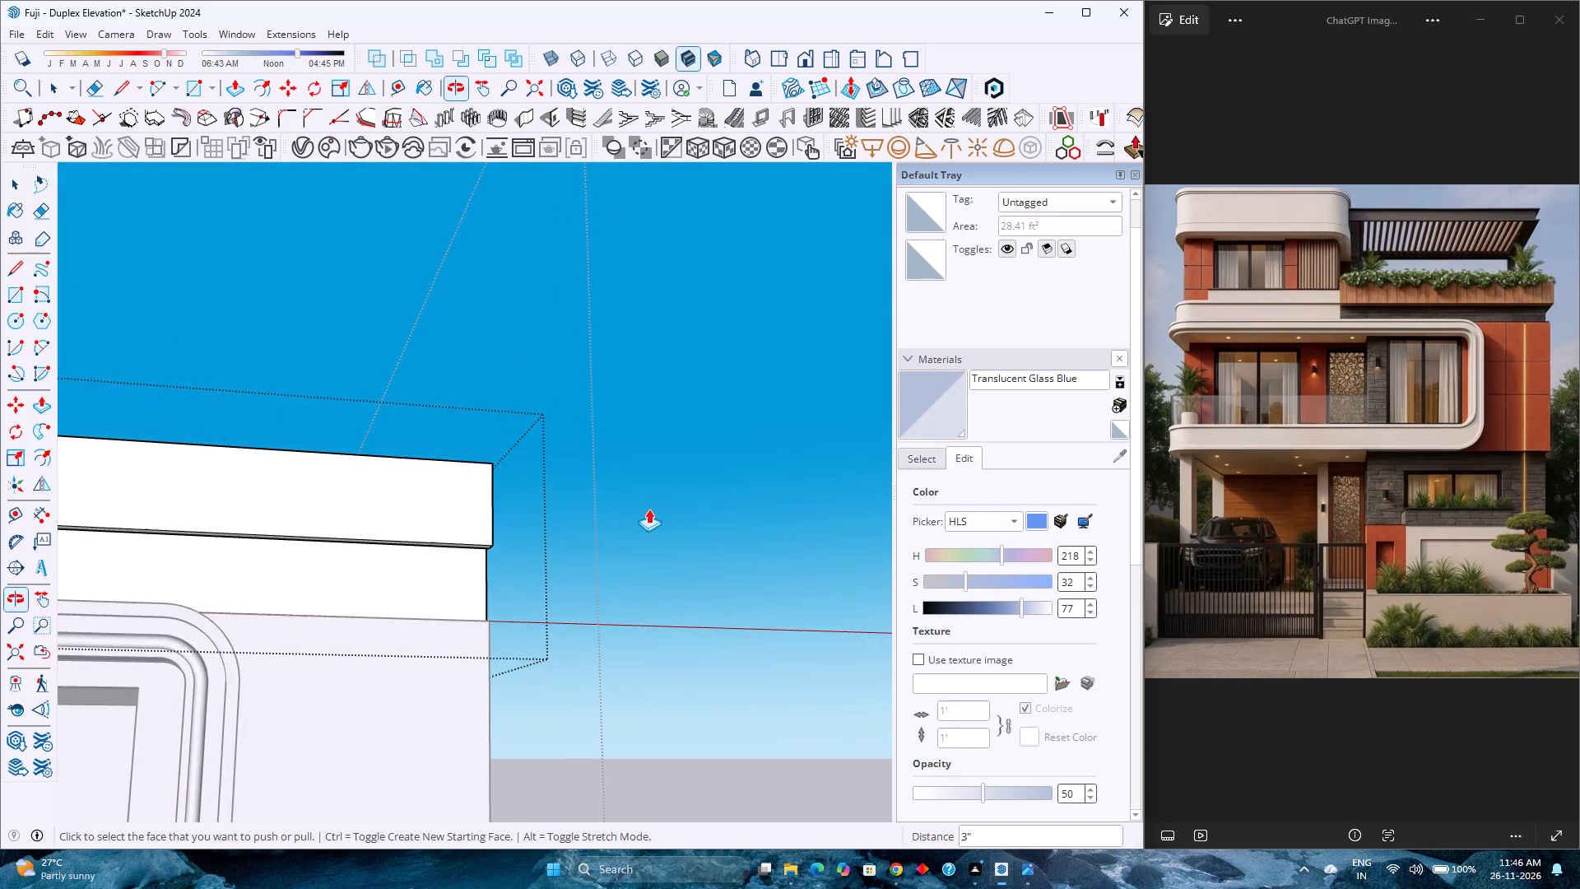
{"action": "scroll", "coordinate": [648, 509], "scroll_direction": "down", "scroll_amount": 4}
{"action": "scroll", "coordinate": [547, 577], "scroll_direction": "down", "scroll_amount": 11}
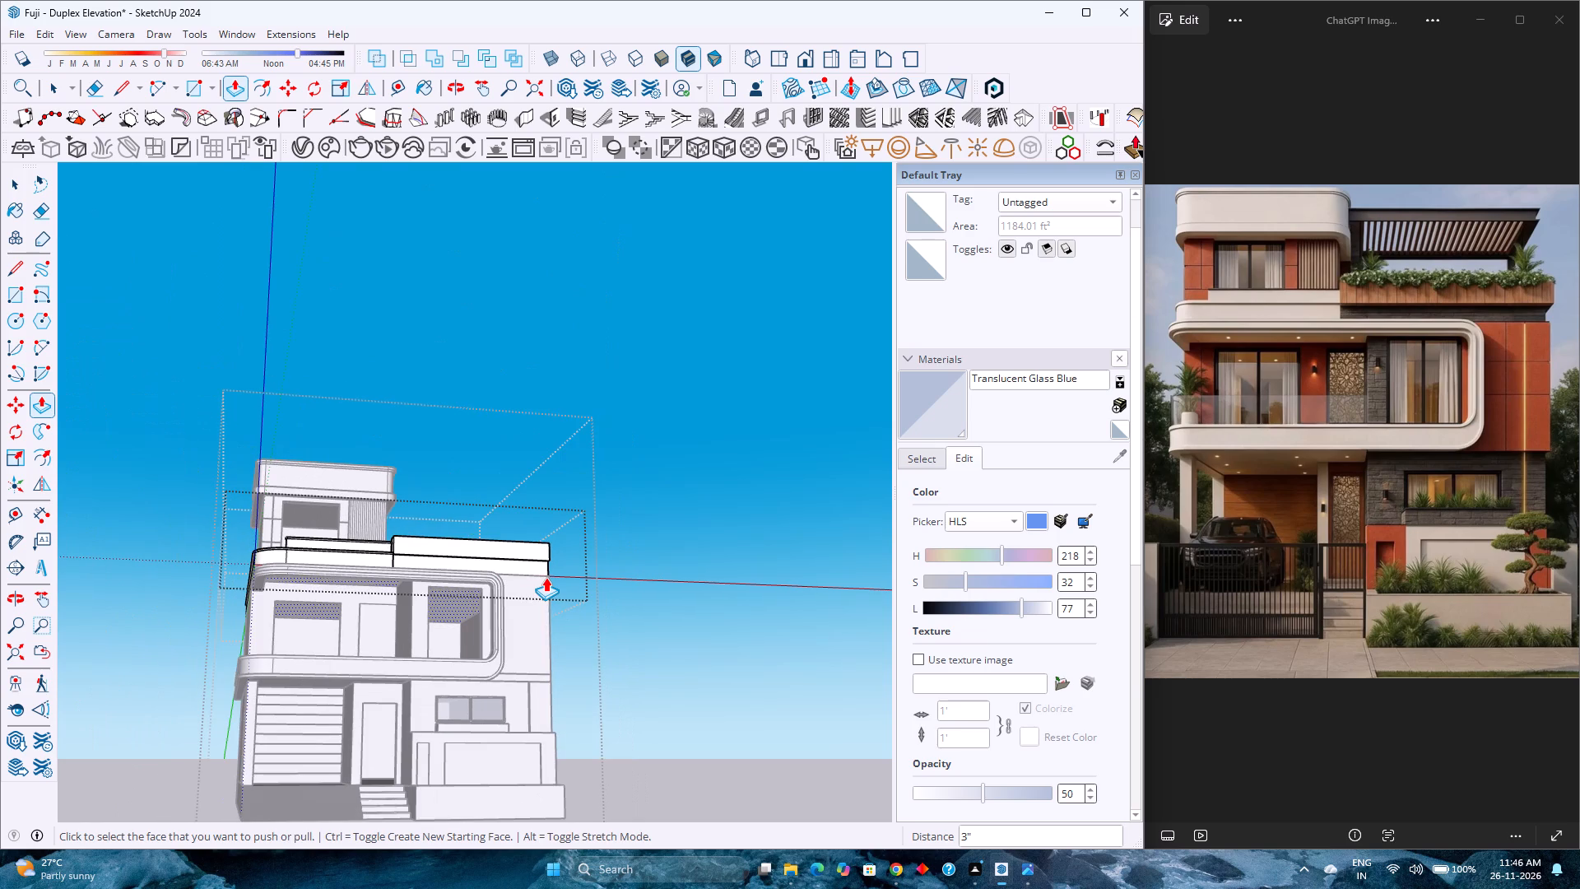
Close the roof parapet group.
{"action": "key", "text": "space"}
{"action": "scroll", "coordinate": [526, 570], "scroll_direction": "up", "scroll_amount": 11}
{"action": "middle_click_drag", "start_coordinate": [569, 584], "coordinate": [116, 690]}
{"action": "middle_click", "coordinate": [117, 691]}
{"action": "scroll", "coordinate": [424, 645], "scroll_direction": "down", "scroll_amount": 4}
{"action": "scroll", "coordinate": [479, 595], "scroll_direction": "up", "scroll_amount": 2}
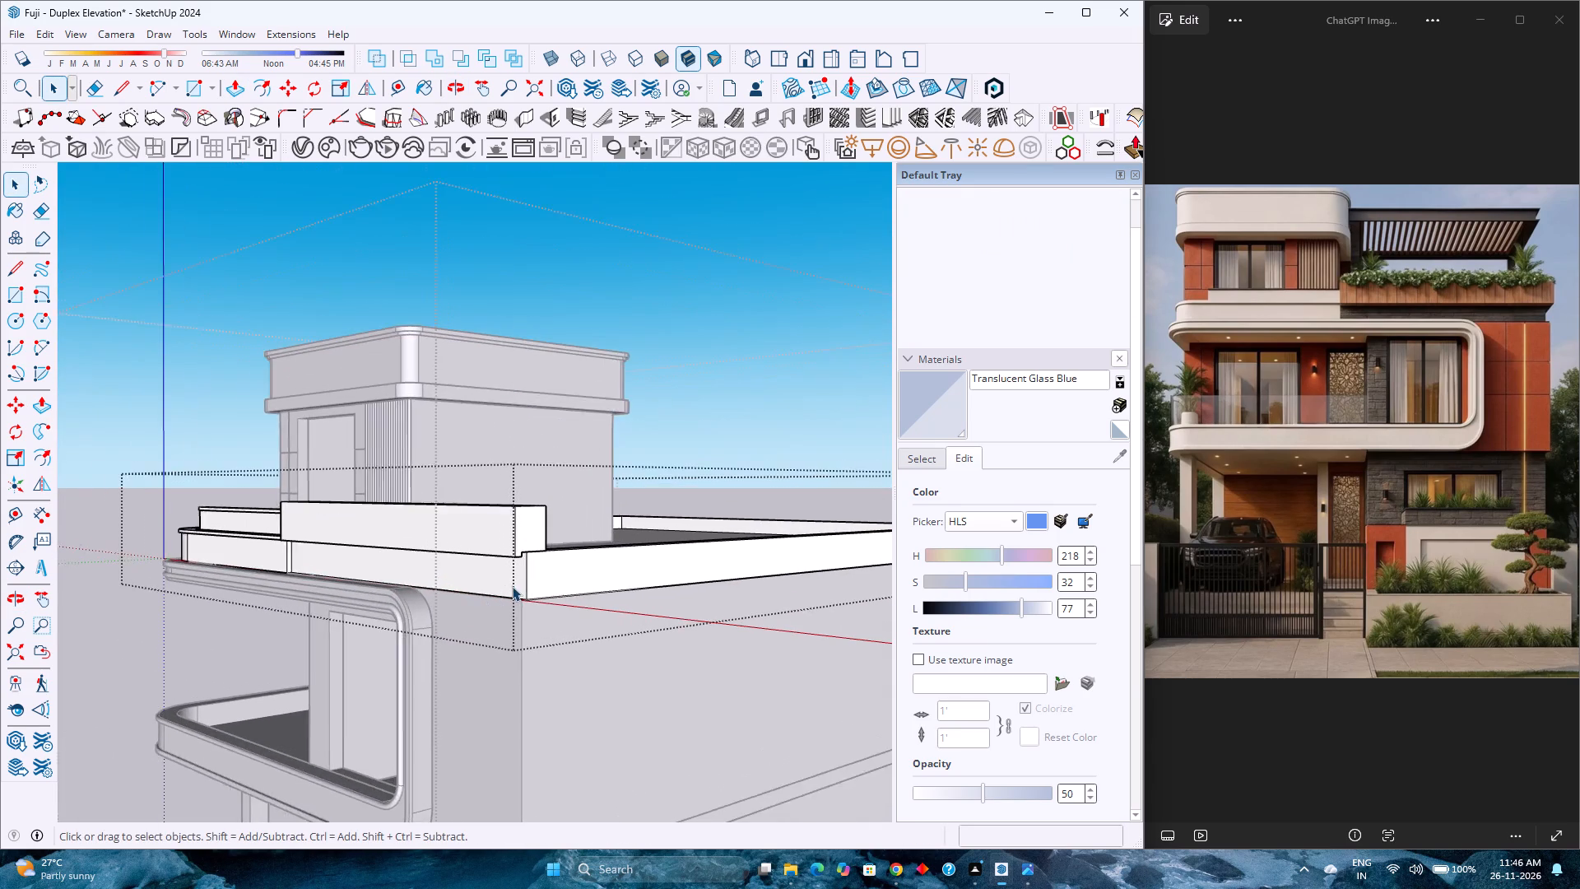
{"action": "scroll", "coordinate": [512, 586], "scroll_direction": "up", "scroll_amount": 2}
{"action": "scroll", "coordinate": [512, 586], "scroll_direction": "down", "scroll_amount": 6}
{"action": "middle_click_drag", "start_coordinate": [454, 617], "coordinate": [437, 558], "text": "shift"}
{"action": "middle_click_drag", "start_coordinate": [379, 570], "coordinate": [531, 575]}
{"action": "left_click", "coordinate": [683, 343]}
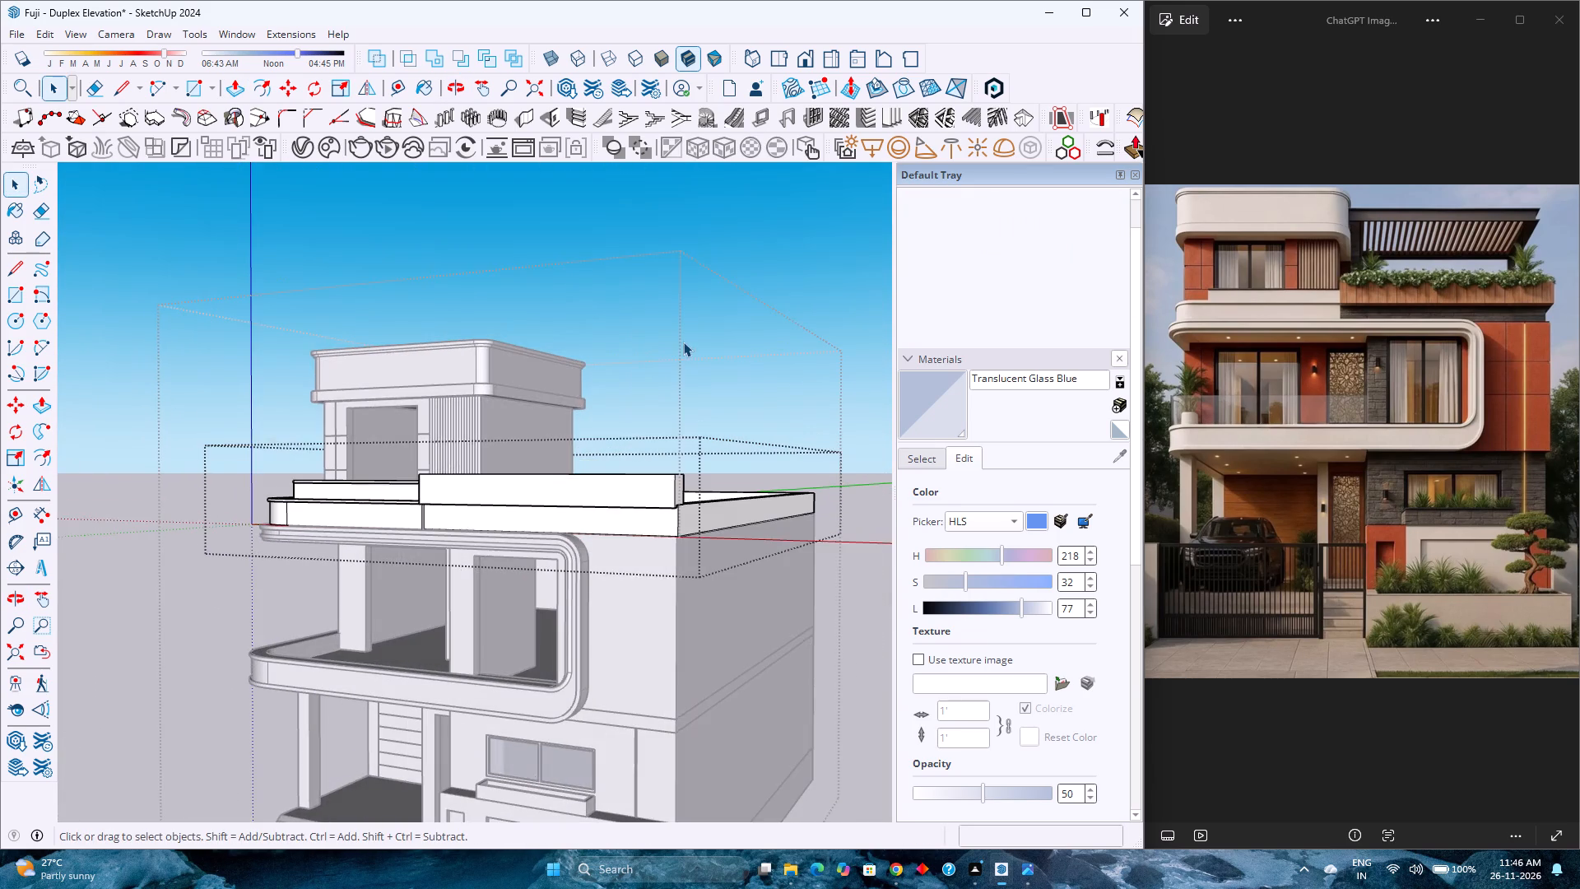
Examine the middle-floor front wall and compare it with the reference facade.
{"action": "scroll", "coordinate": [494, 618], "scroll_direction": "up", "scroll_amount": 1}
{"action": "middle_click_drag", "start_coordinate": [494, 618], "coordinate": [693, 621]}
{"action": "scroll", "coordinate": [656, 654], "scroll_direction": "up", "scroll_amount": 1}
{"action": "middle_click_drag", "start_coordinate": [653, 654], "coordinate": [562, 548], "text": "shift"}
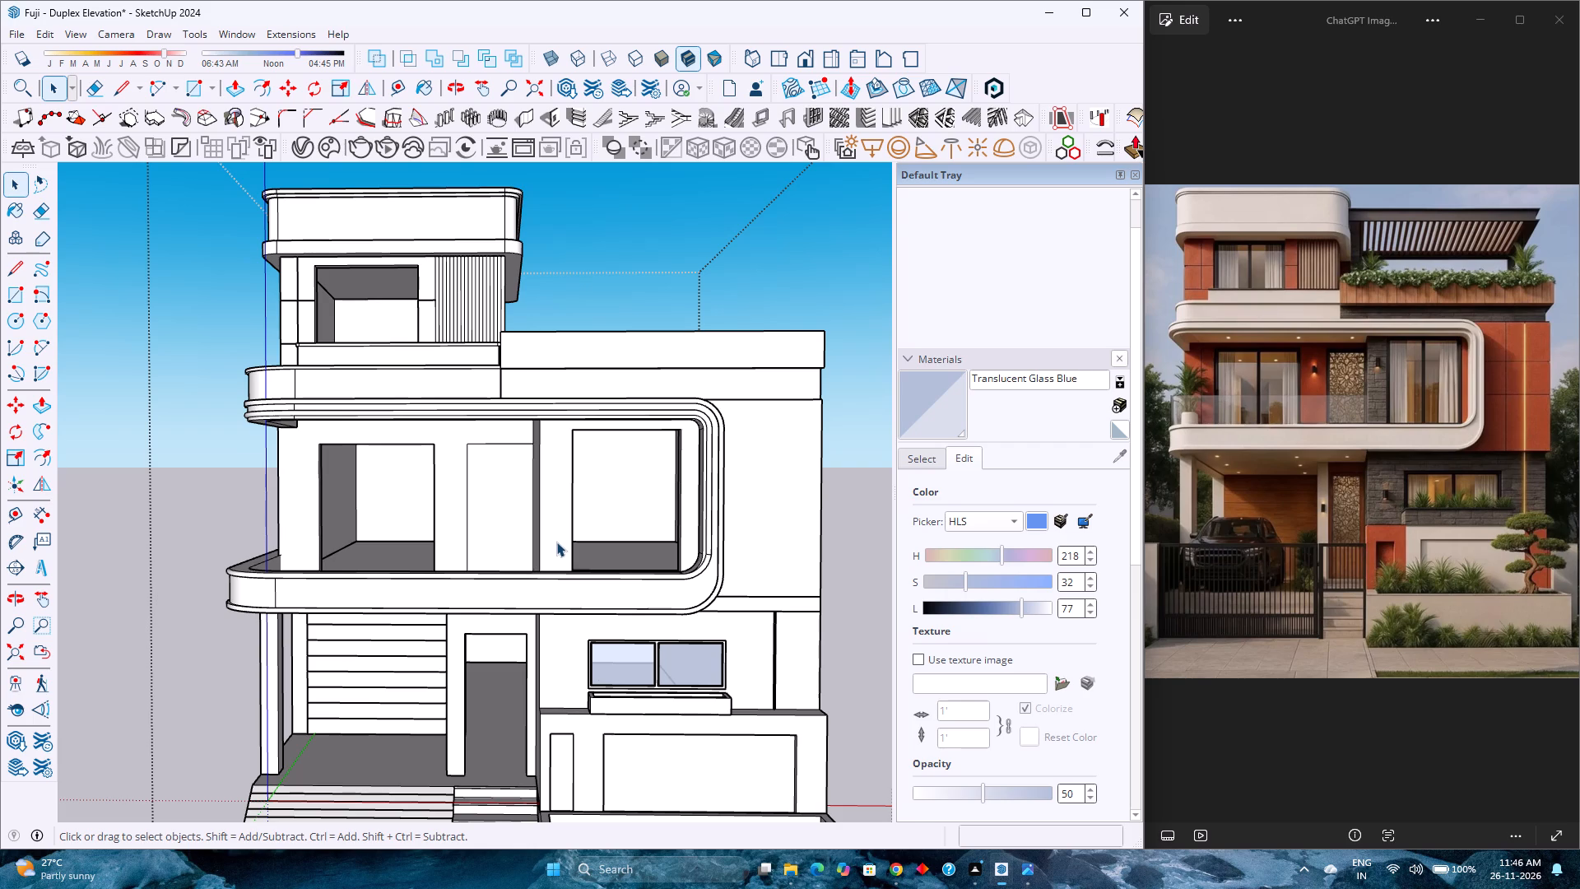
{"action": "scroll", "coordinate": [557, 532], "scroll_direction": "up", "scroll_amount": 3}
{"action": "scroll", "coordinate": [557, 532], "scroll_direction": "down", "scroll_amount": 4}
{"action": "scroll", "coordinate": [556, 533], "scroll_direction": "up", "scroll_amount": 2}
{"action": "scroll", "coordinate": [553, 533], "scroll_direction": "down", "scroll_amount": 3}
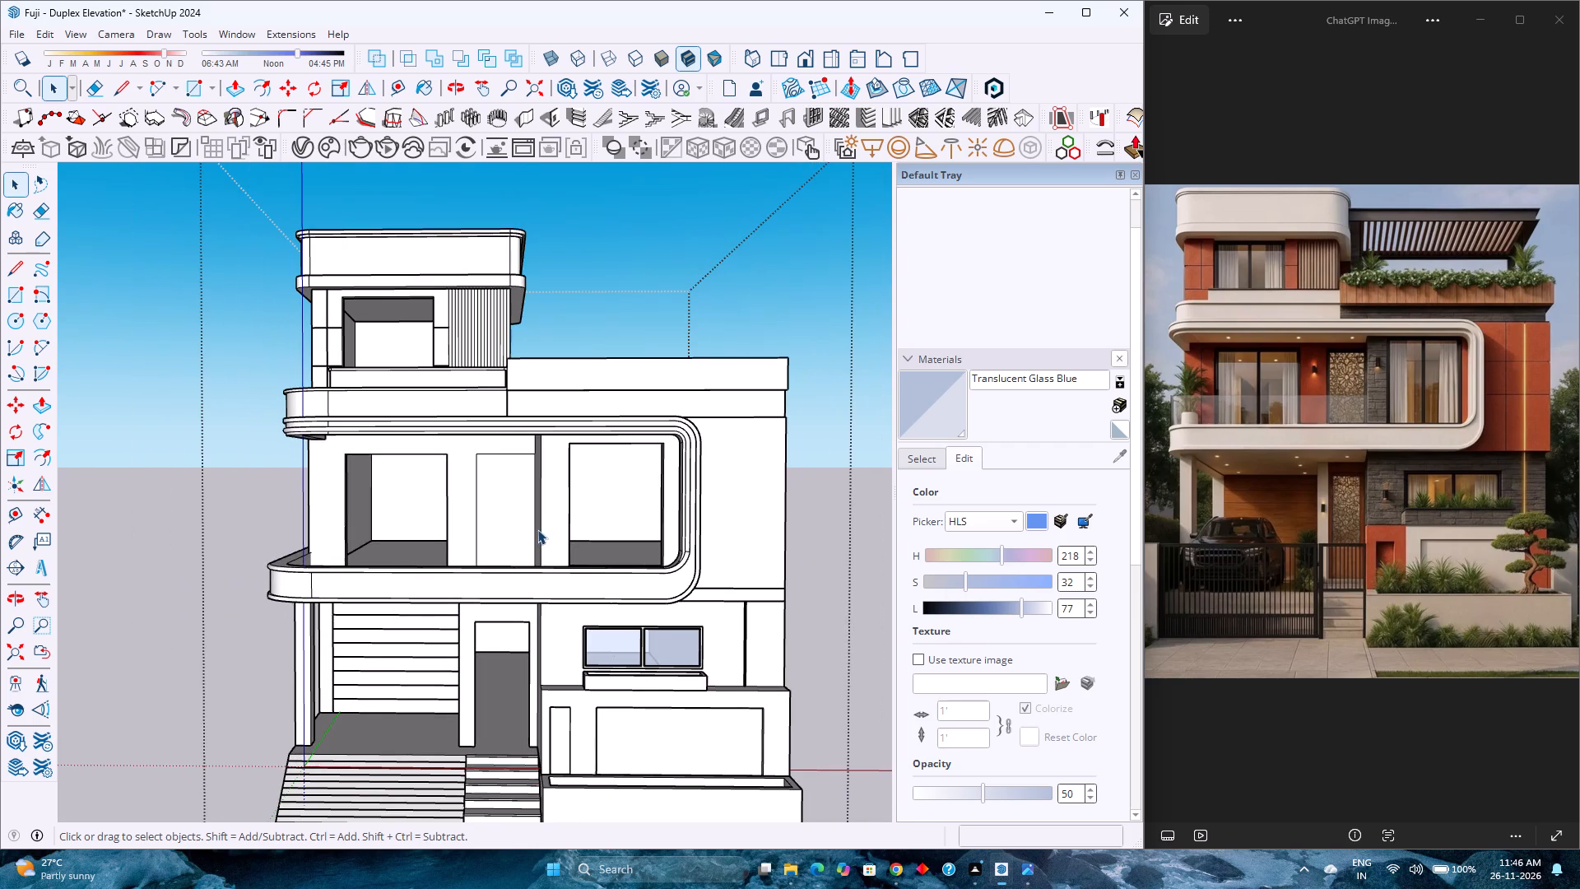
{"action": "scroll", "coordinate": [554, 503], "scroll_direction": "up", "scroll_amount": 4}
{"action": "scroll", "coordinate": [553, 504], "scroll_direction": "down", "scroll_amount": 4}
{"action": "scroll", "coordinate": [551, 504], "scroll_direction": "up", "scroll_amount": 3}
{"action": "scroll", "coordinate": [550, 514], "scroll_direction": "down", "scroll_amount": 3}
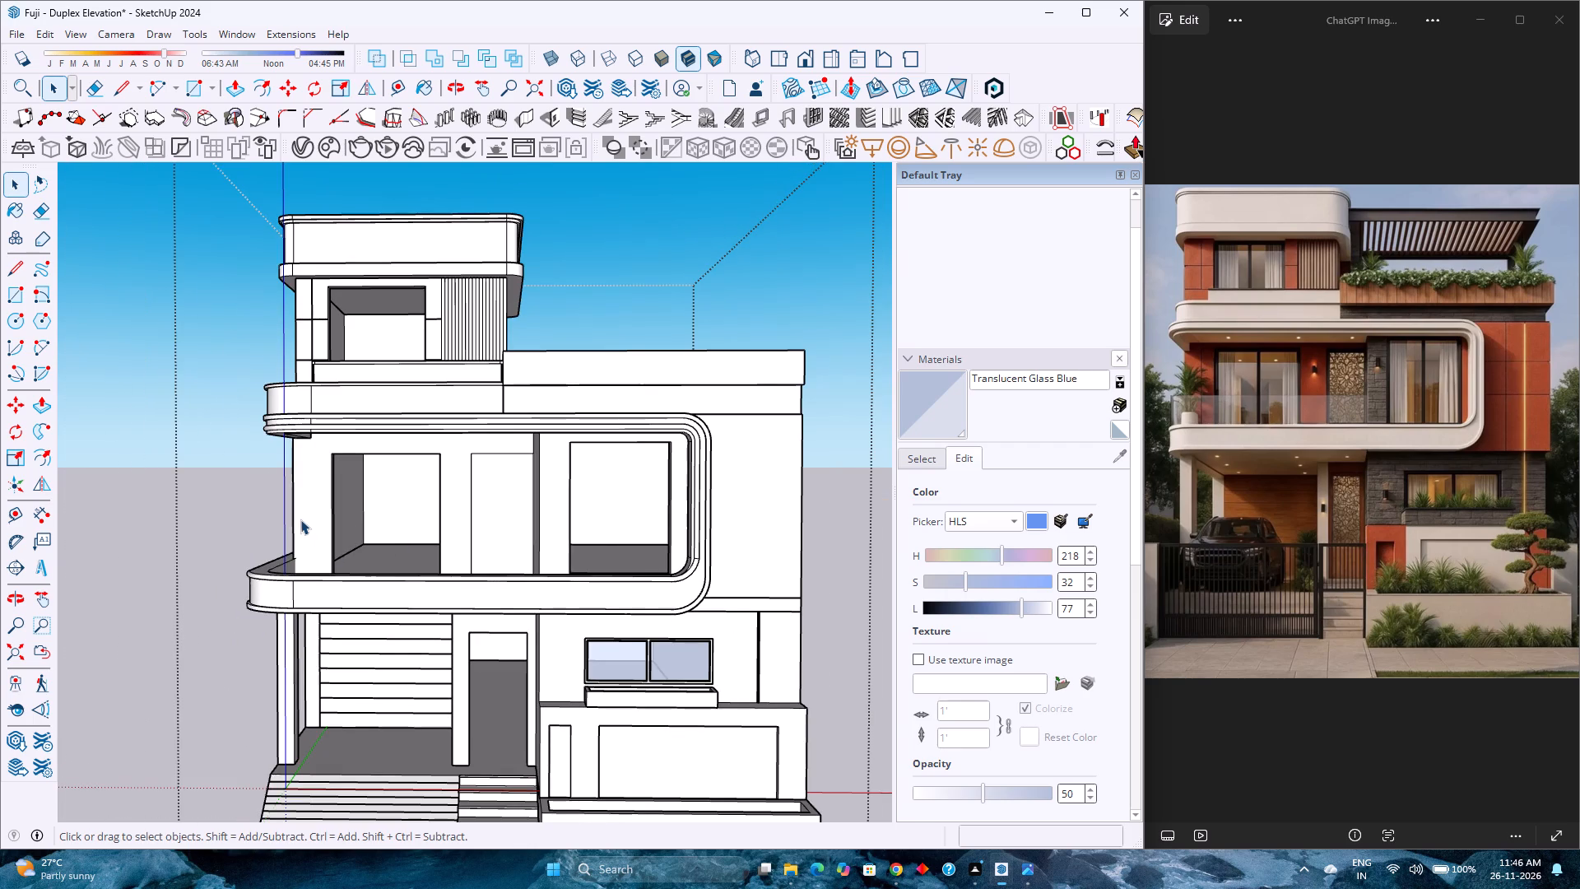
Open the middle-floor front wall group and place a vertical guide 1'2" from the large opening's edge on the outer corner pier.
{"action": "scroll", "coordinate": [300, 519], "scroll_direction": "up", "scroll_amount": 7}
{"action": "double_click", "coordinate": [338, 500]}
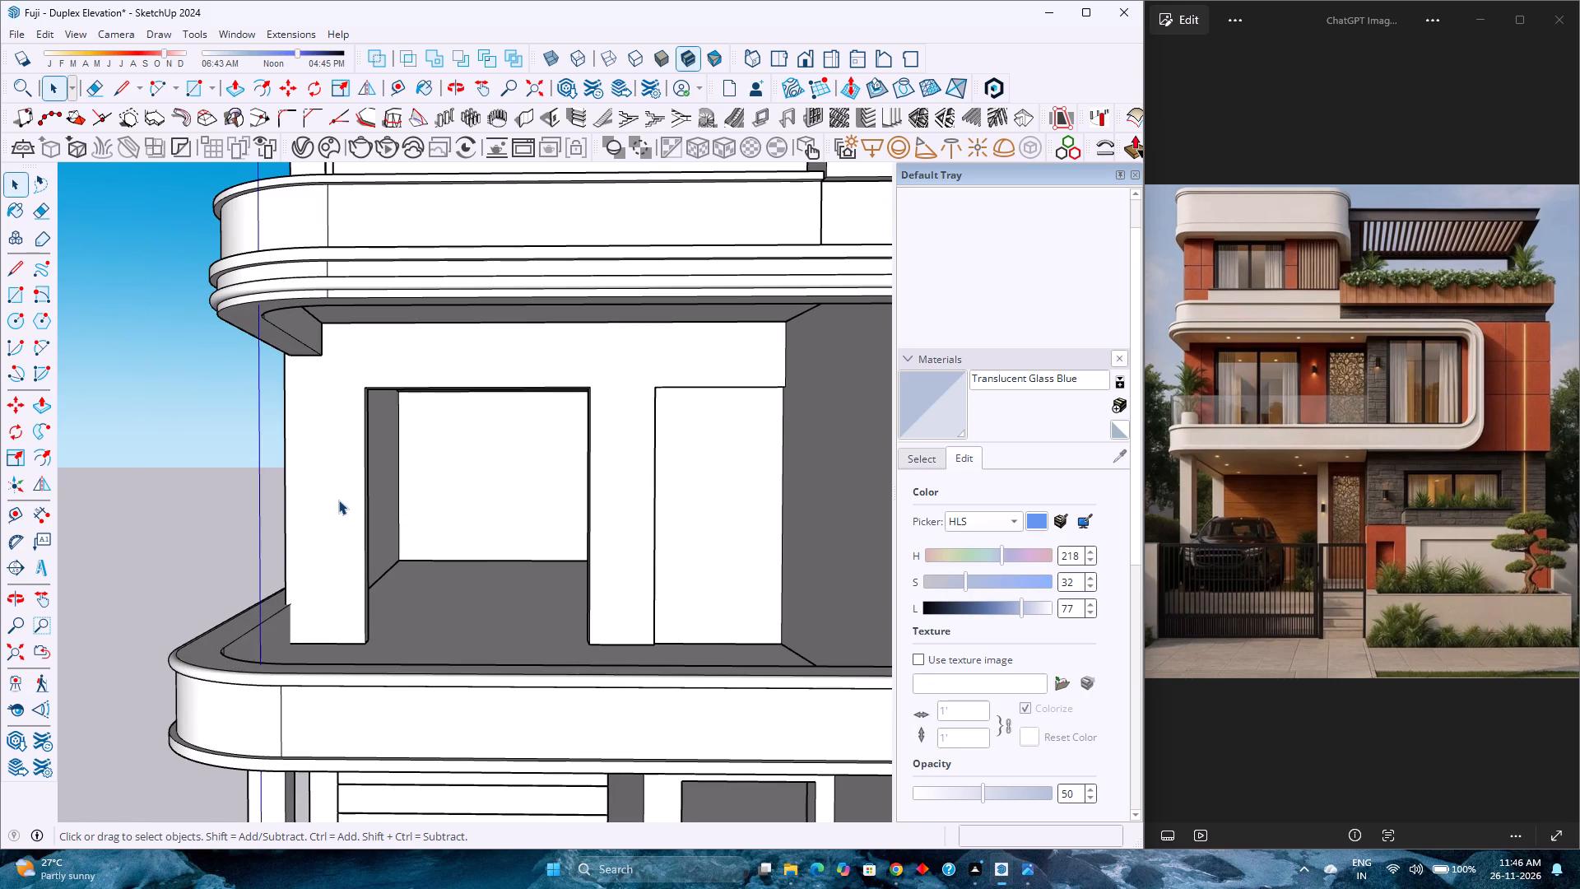
{"action": "scroll", "coordinate": [337, 500], "scroll_direction": "up", "scroll_amount": 3}
{"action": "double_click", "coordinate": [336, 500]}
{"action": "scroll", "coordinate": [335, 501], "scroll_direction": "up", "scroll_amount": 3}
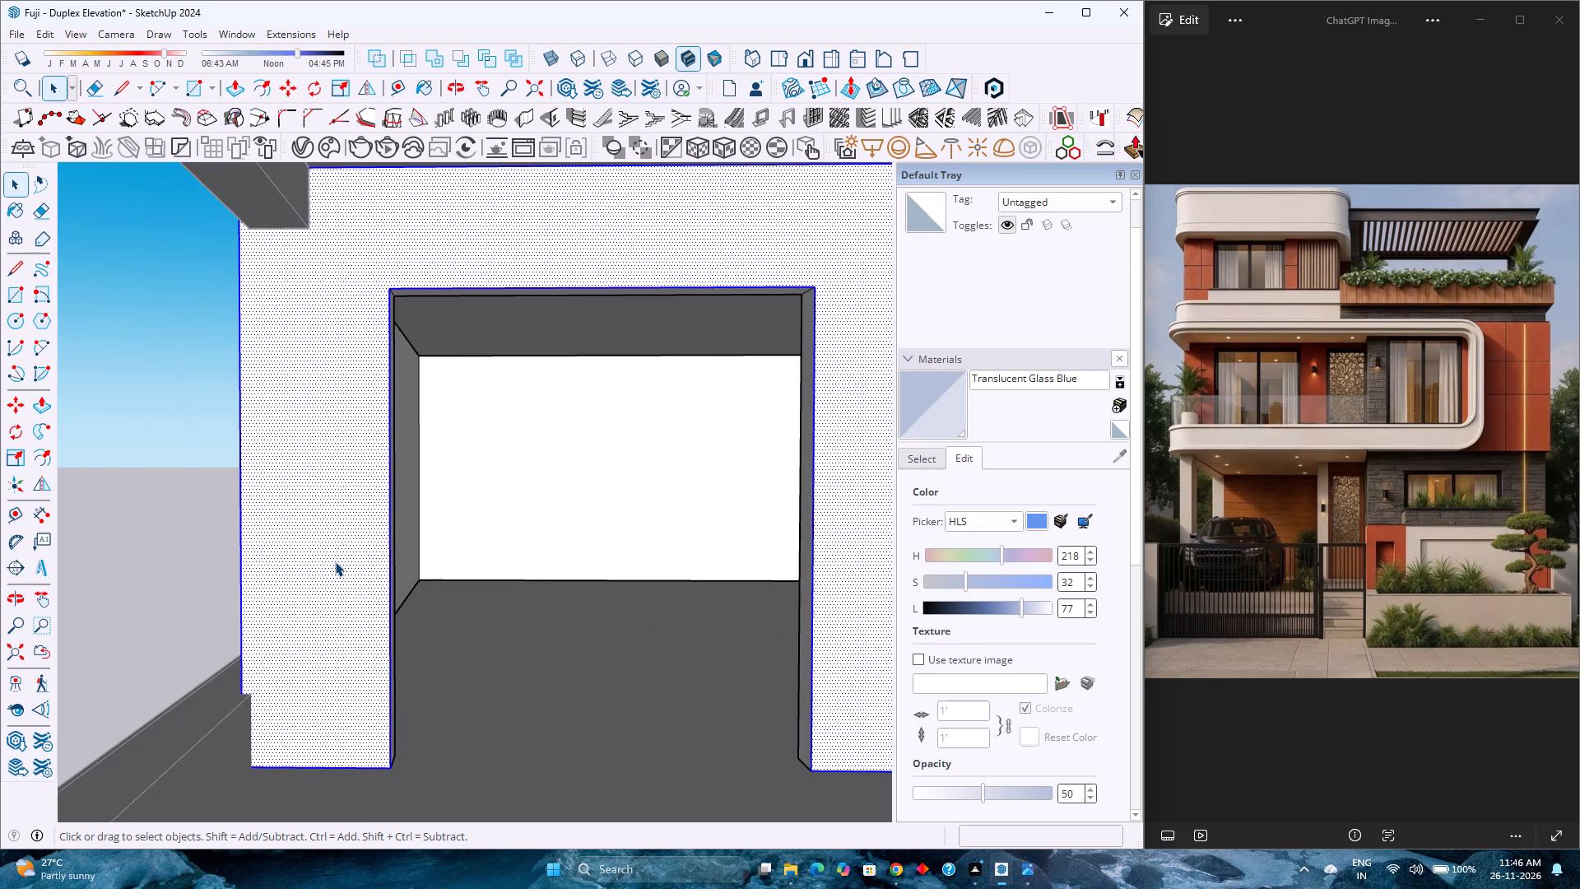
{"action": "left_click", "coordinate": [335, 561]}
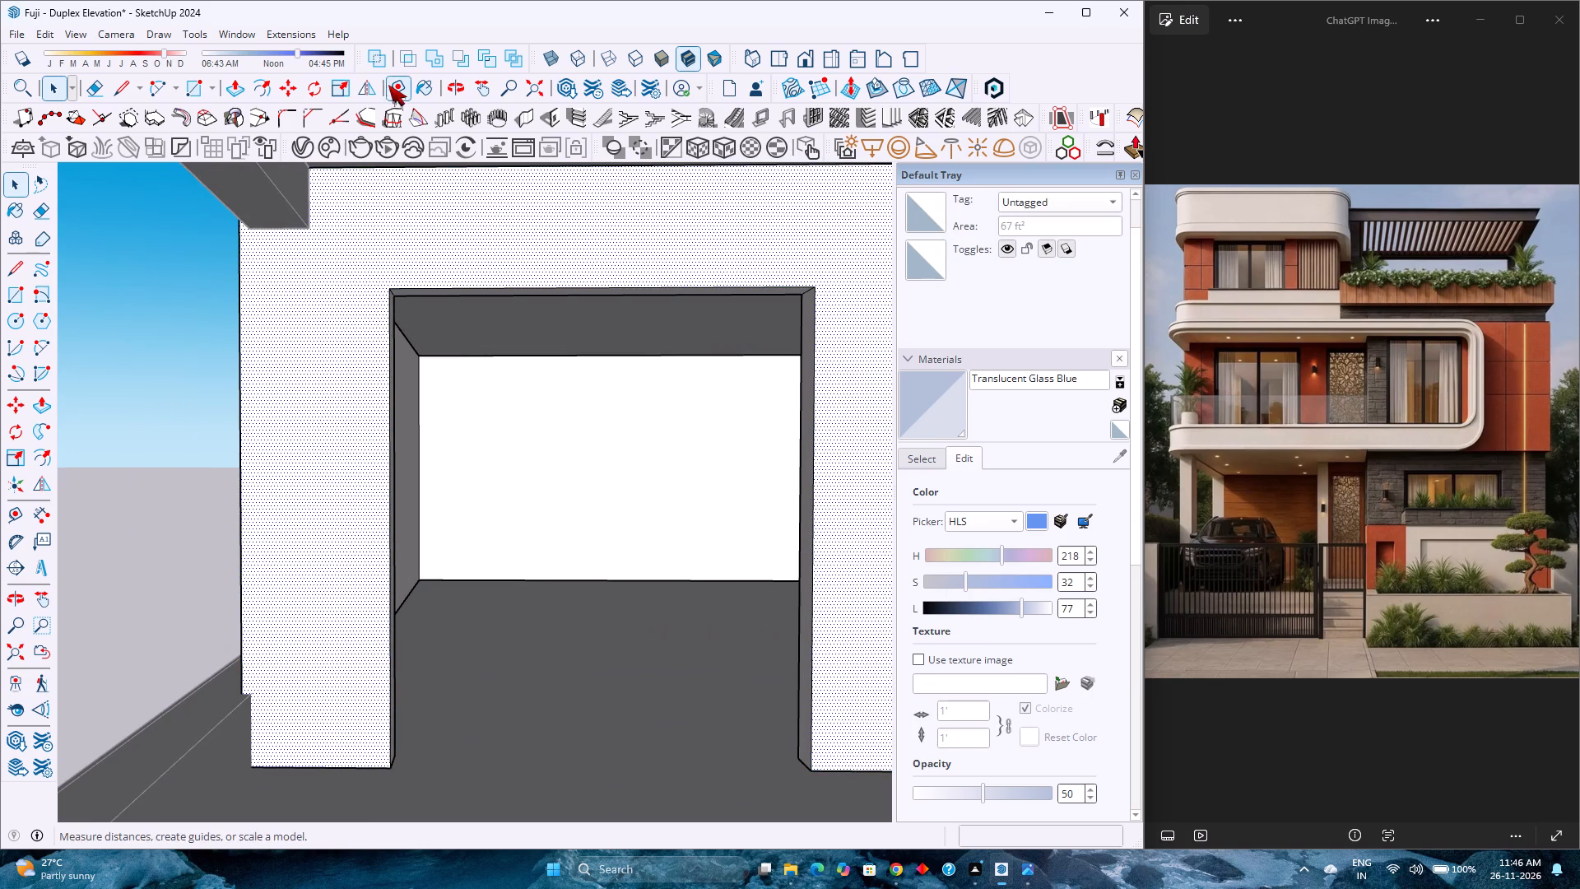
{"action": "left_click", "coordinate": [388, 85]}
{"action": "left_click", "coordinate": [387, 428]}
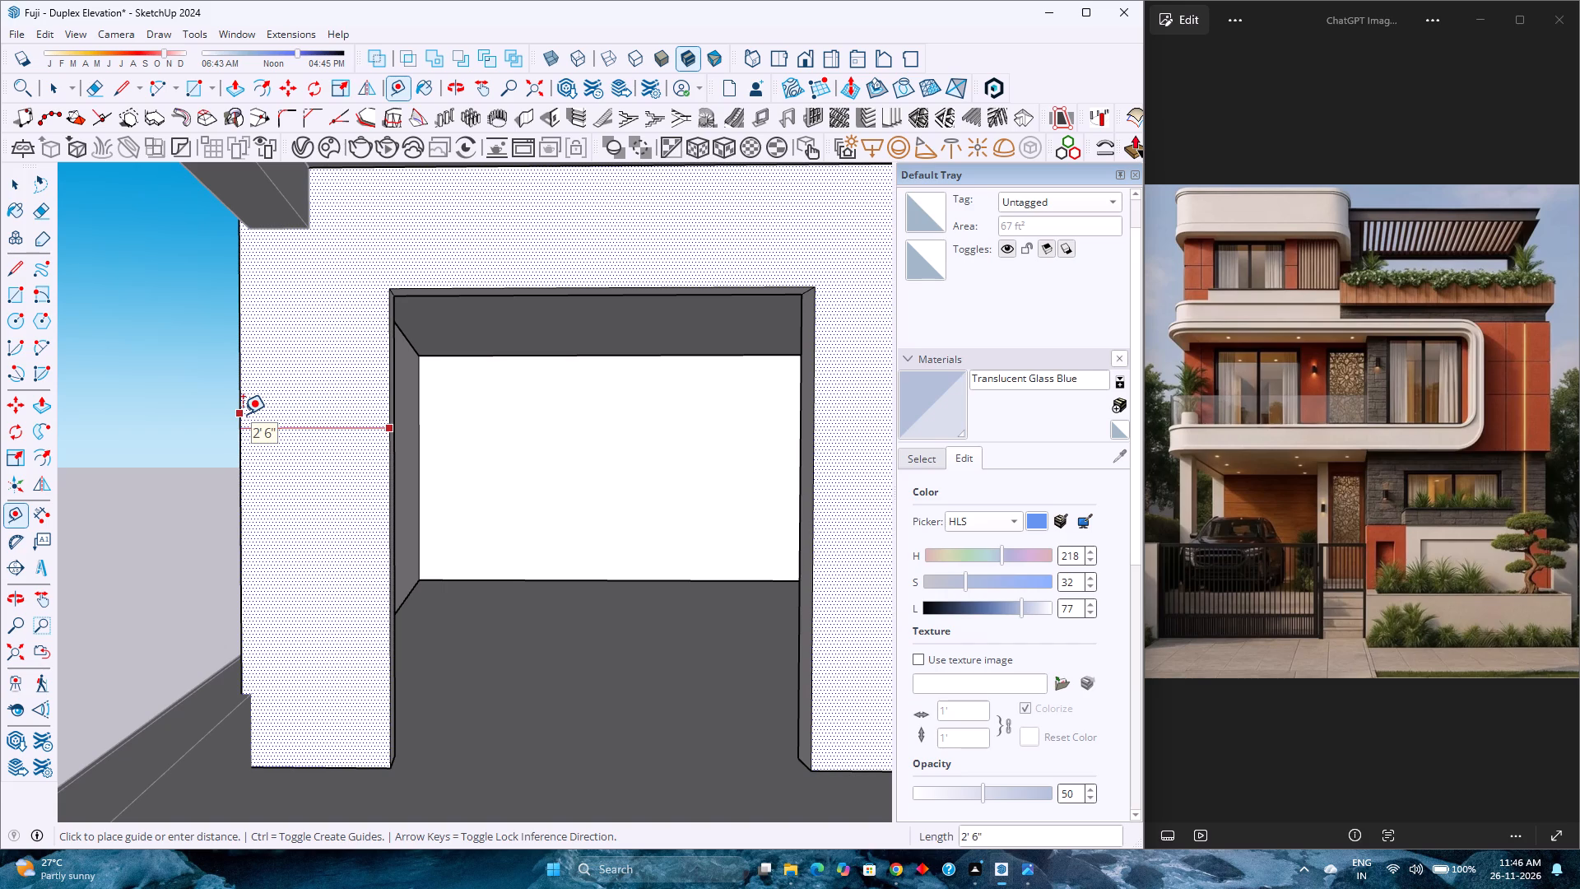
{"action": "type", "text": "1'2"}
{"action": "key", "text": "Return"}
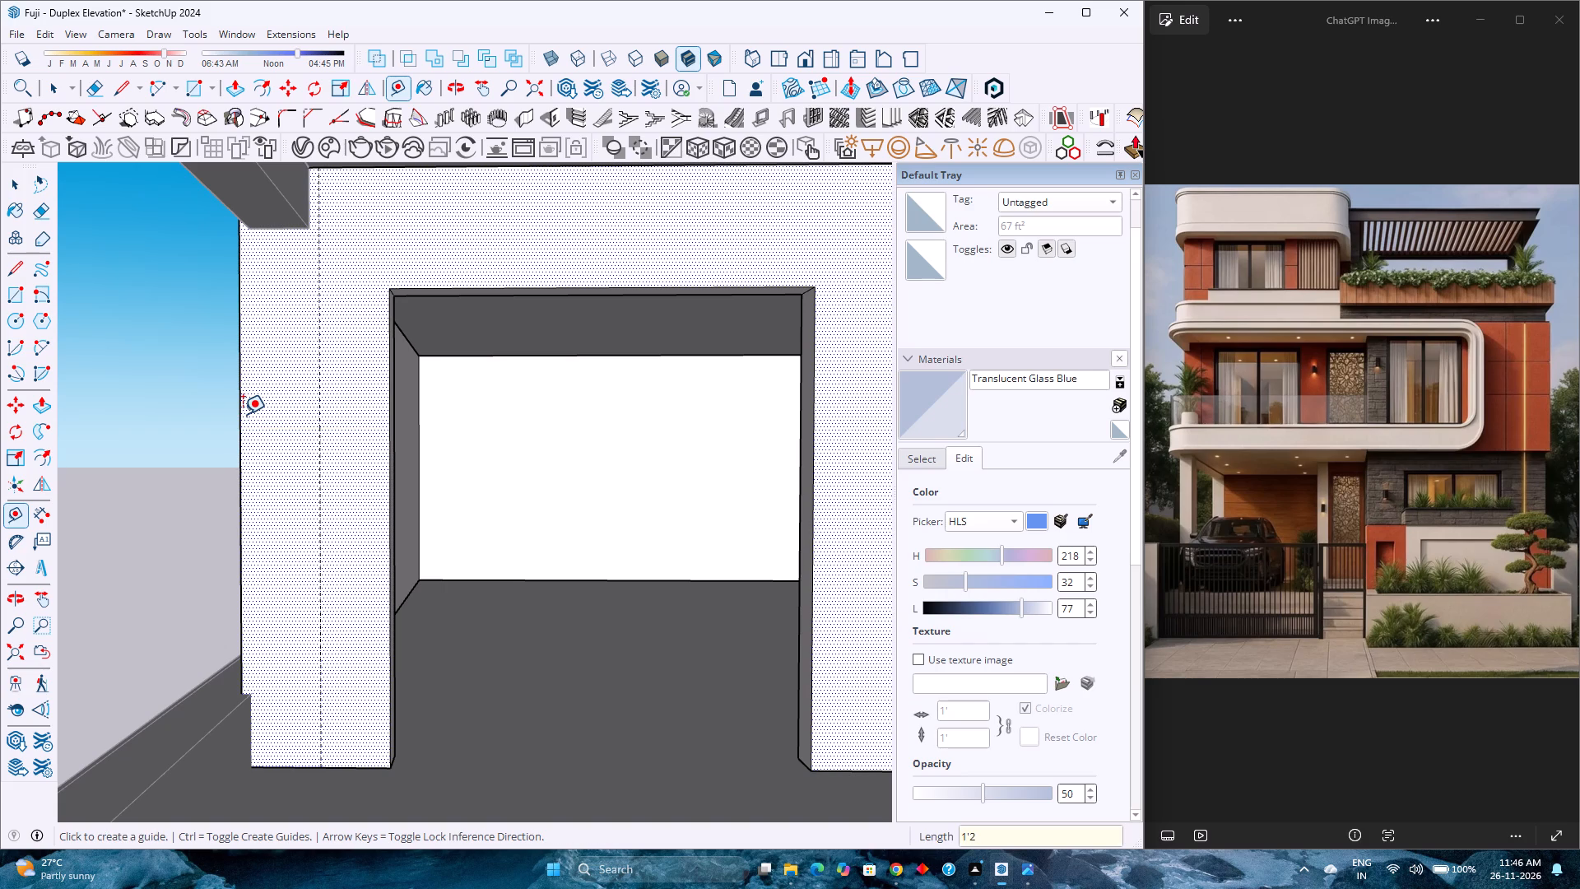
Draw a 10' vertical line along the guide, from the bottom to the top of the outer corner pier.
{"action": "scroll", "coordinate": [243, 414], "scroll_direction": "up", "scroll_amount": 3}
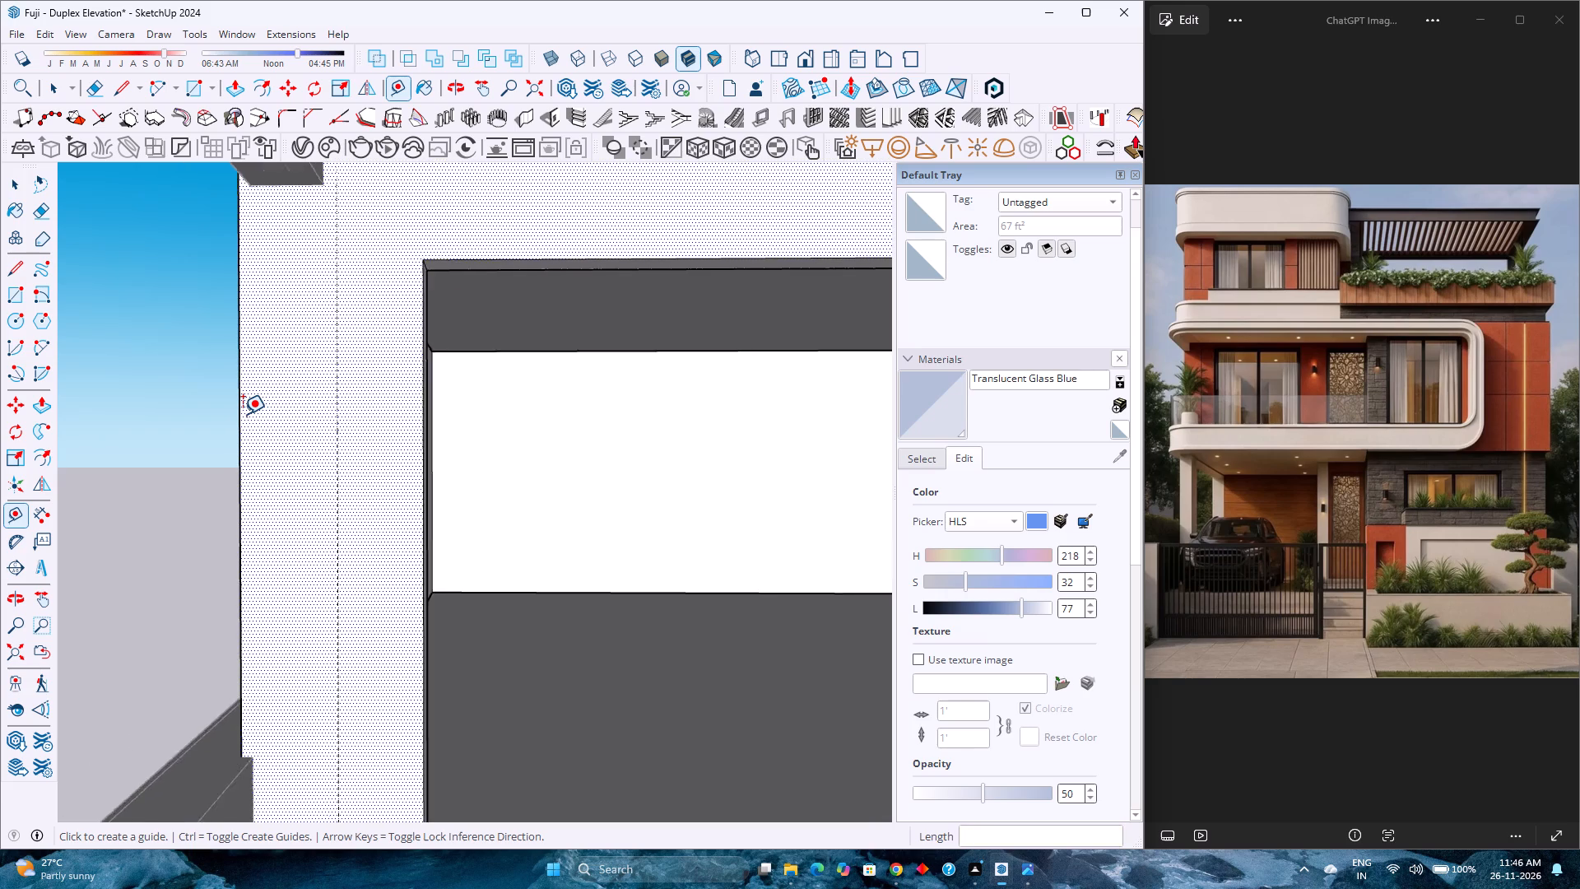
{"action": "scroll", "coordinate": [240, 414], "scroll_direction": "down", "scroll_amount": 2}
{"action": "left_click", "coordinate": [115, 89]}
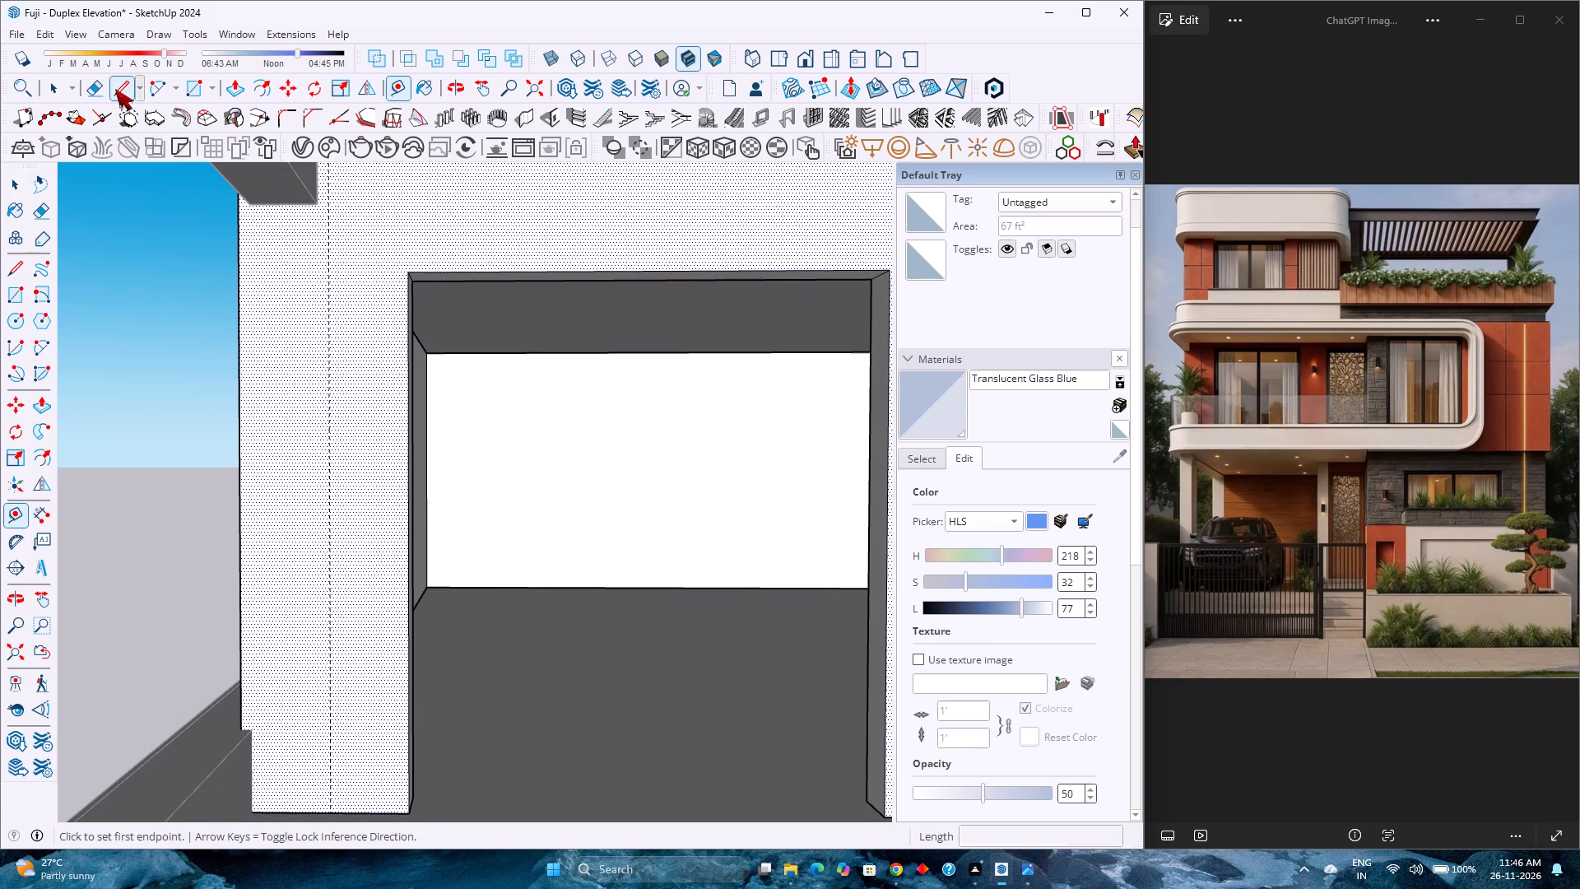
{"action": "scroll", "coordinate": [406, 529], "scroll_direction": "down", "scroll_amount": 3}
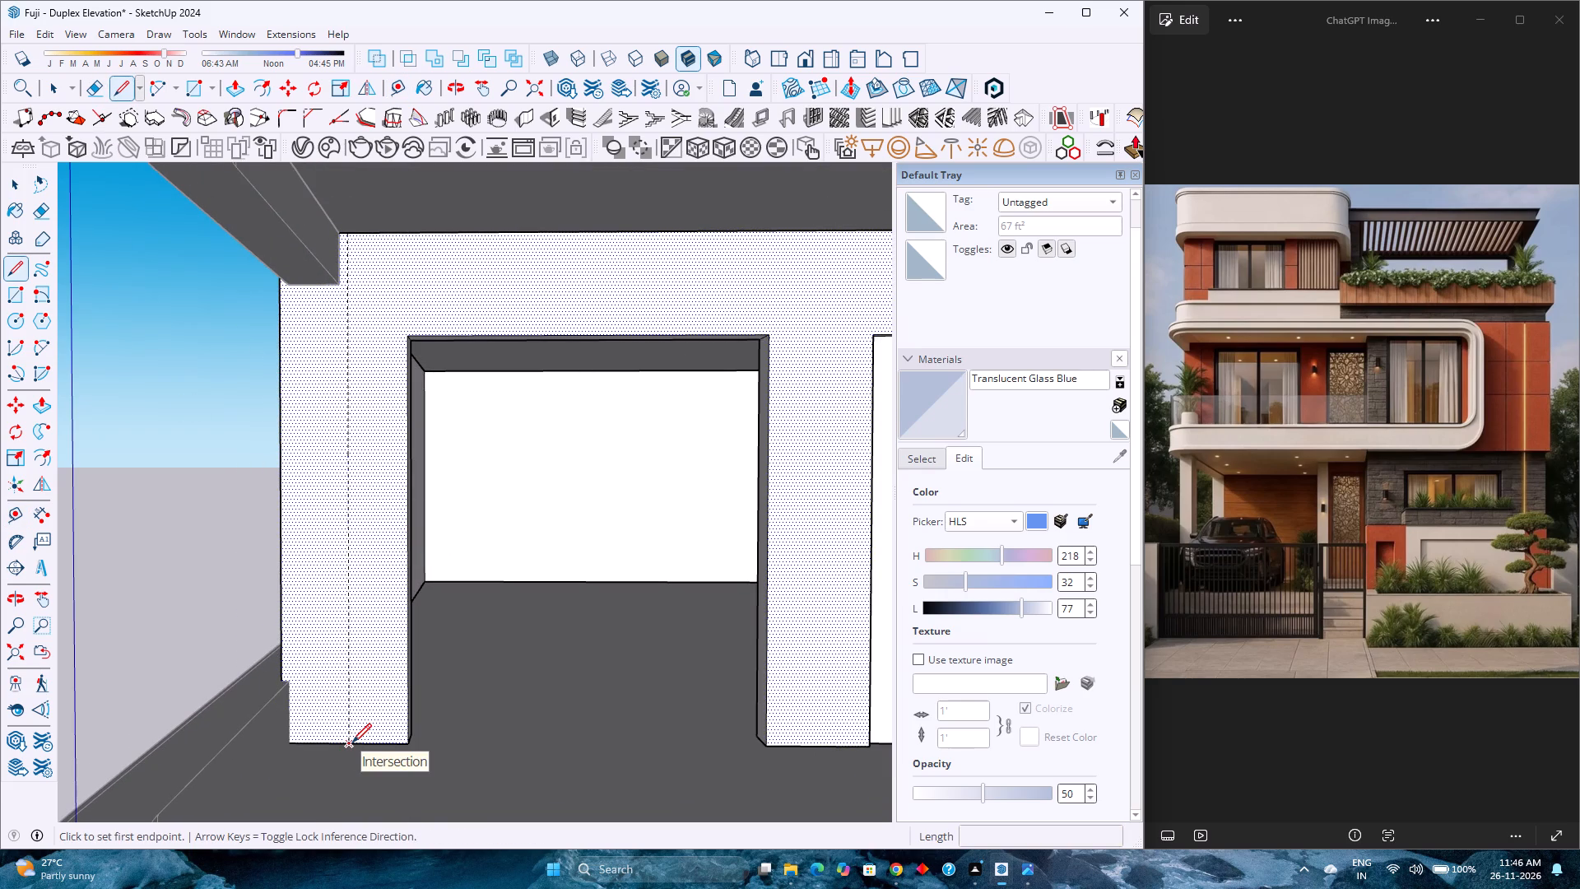
{"action": "left_click", "coordinate": [352, 742]}
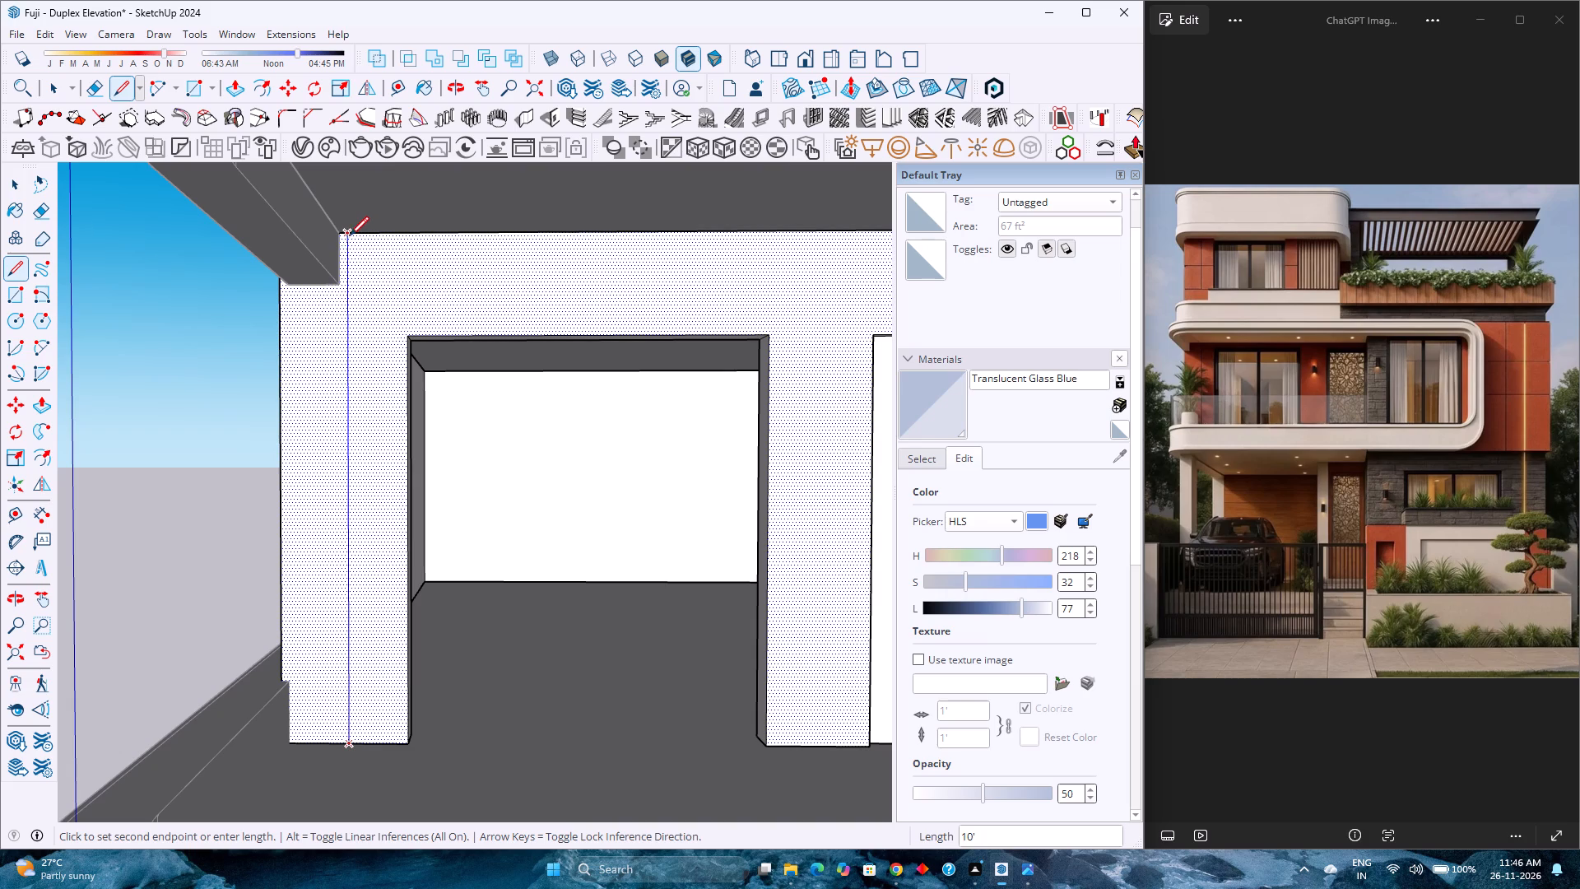
{"action": "left_click", "coordinate": [350, 235]}
{"action": "key", "text": "space"}
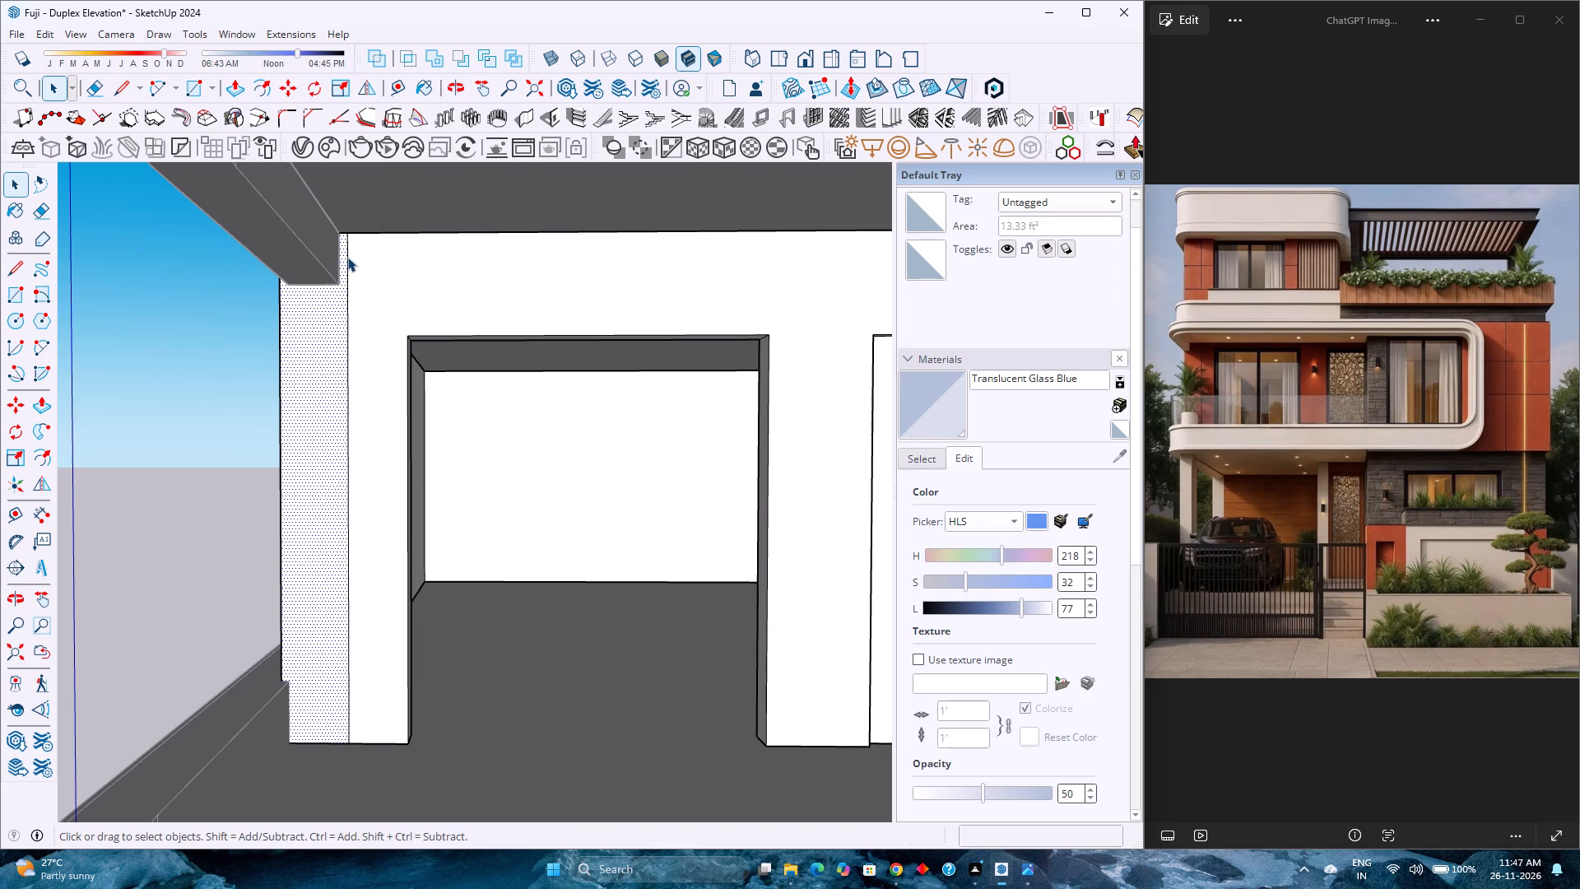
Copy the pier's vertical line 0.25" along the red axis toward the large opening.
{"action": "left_click", "coordinate": [347, 257]}
{"action": "key", "text": "m"}
{"action": "scroll", "coordinate": [363, 745], "scroll_direction": "up", "scroll_amount": 1}
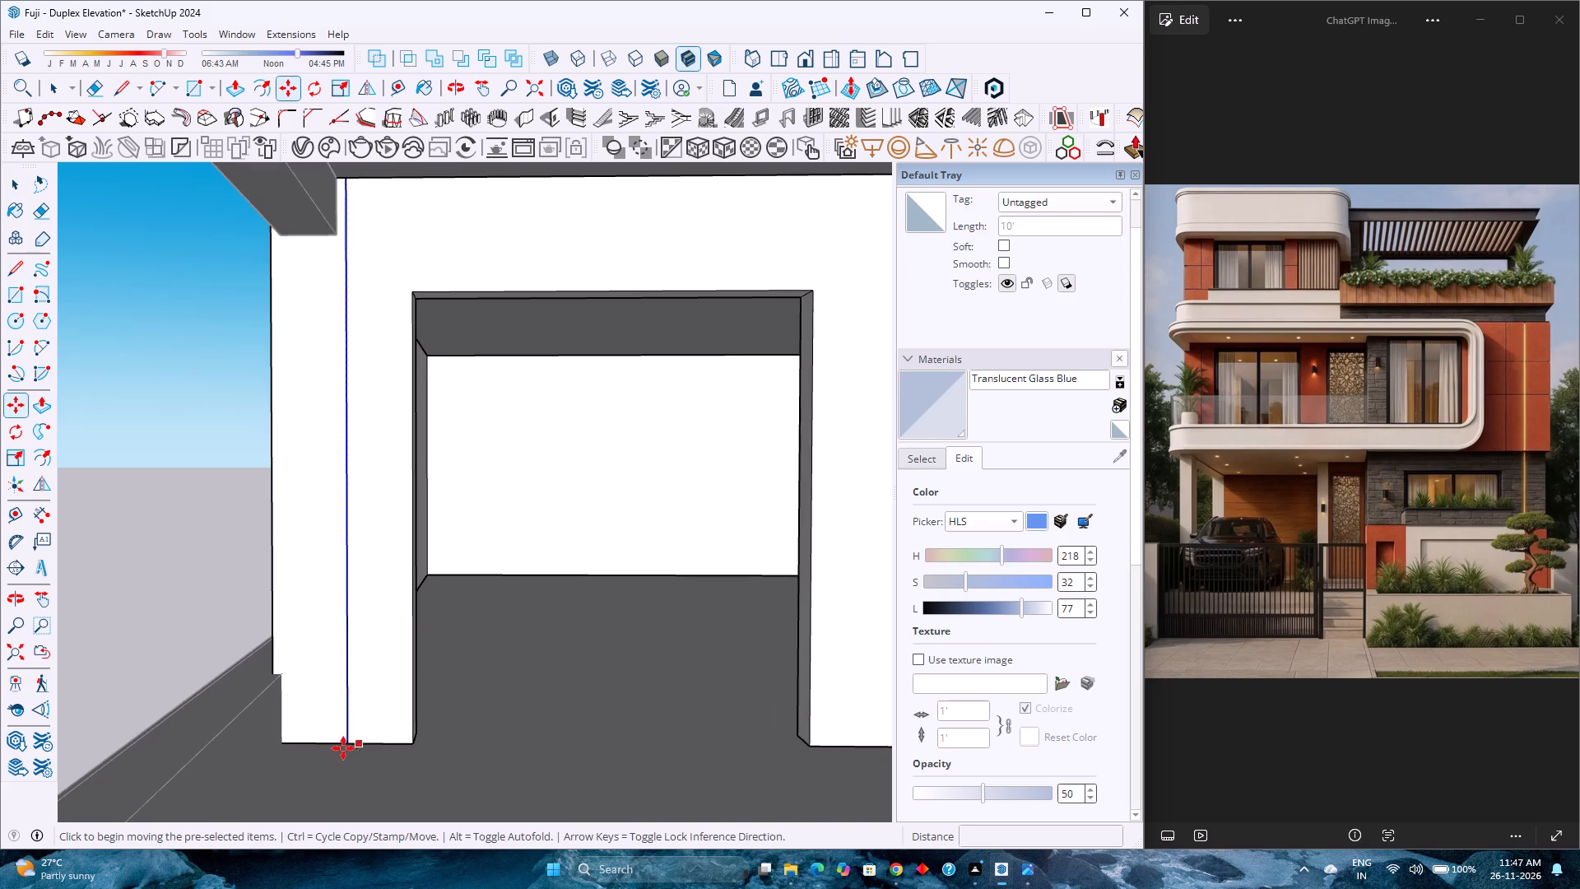
{"action": "scroll", "coordinate": [343, 748], "scroll_direction": "up", "scroll_amount": 7}
{"action": "left_click", "coordinate": [353, 736]}
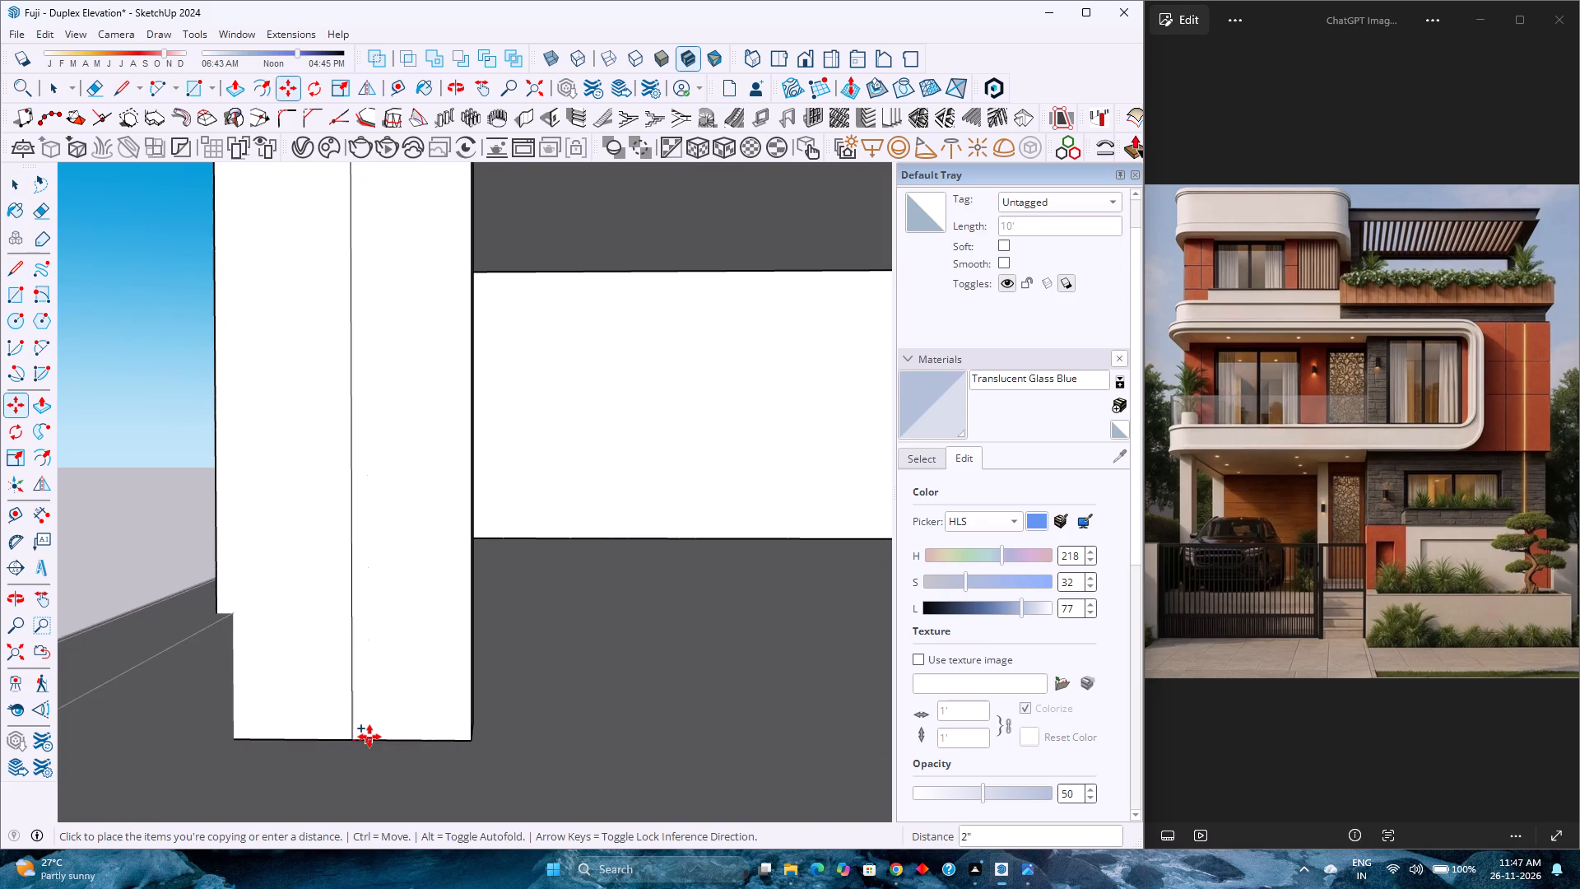
{"action": "scroll", "coordinate": [369, 738], "scroll_direction": "up", "scroll_amount": 5}
{"action": "key", "text": "Right"}
{"action": "type", "text": "0.25"}
{"action": "key", "text": "Return"}
Push the narrow strip between the two pier lines in by 0.25" to form a vertical groove.
{"action": "scroll", "coordinate": [331, 733], "scroll_direction": "up", "scroll_amount": 3}
{"action": "key", "text": "p"}
{"action": "scroll", "coordinate": [325, 728], "scroll_direction": "up", "scroll_amount": 8}
{"action": "left_click", "coordinate": [354, 744]}
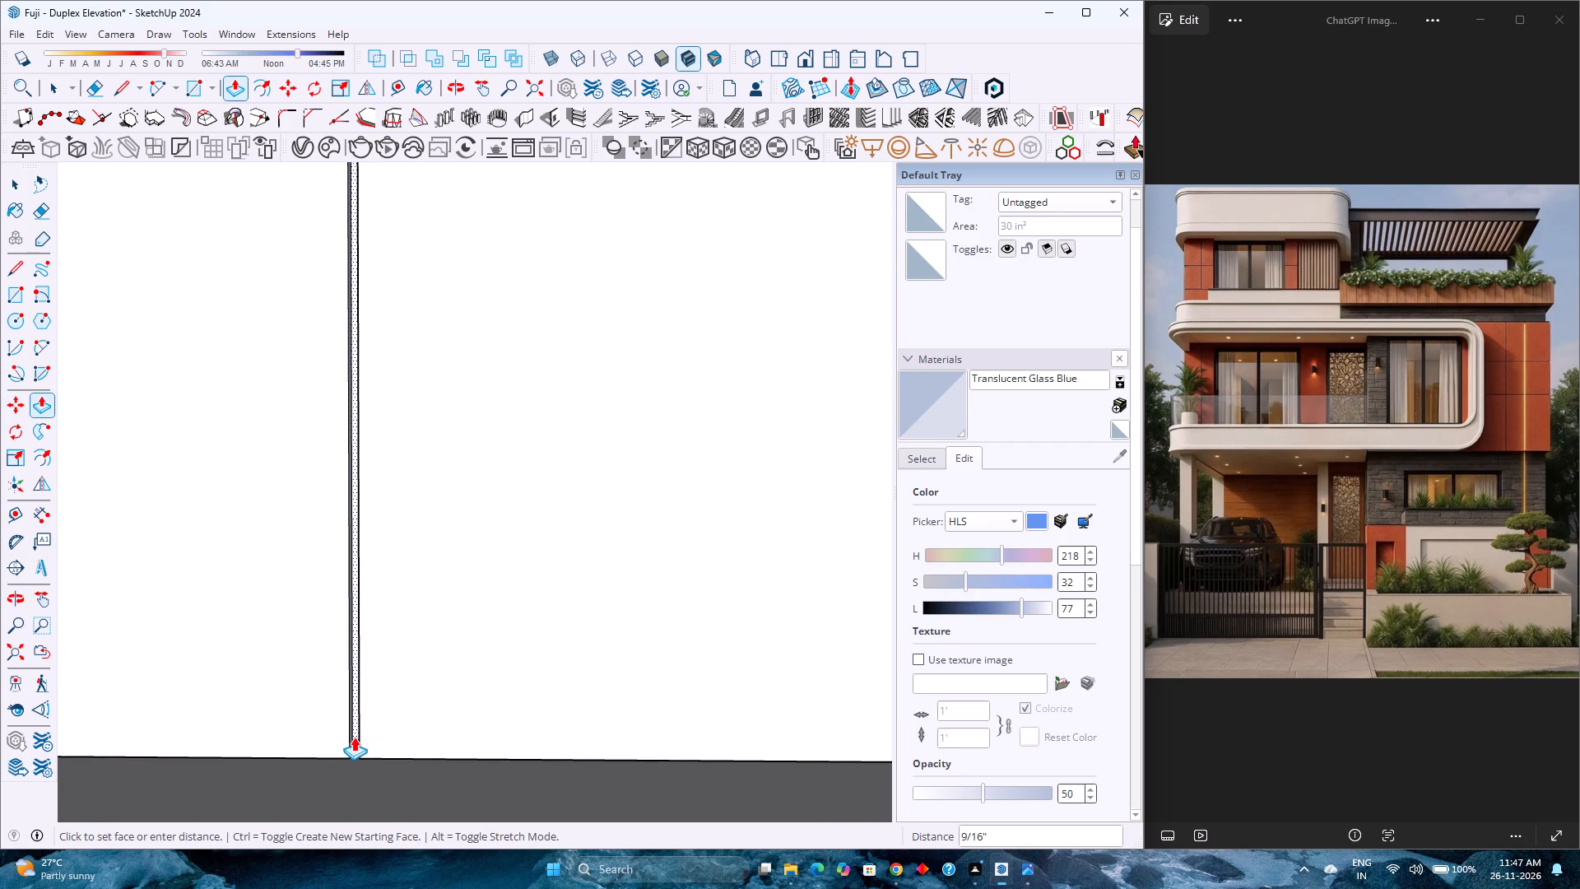
{"action": "type", "text": "0."}
{"action": "key", "text": "2"}
{"action": "key", "text": "5"}
{"action": "key", "text": "Return"}
{"action": "scroll", "coordinate": [354, 734], "scroll_direction": "down", "scroll_amount": 5}
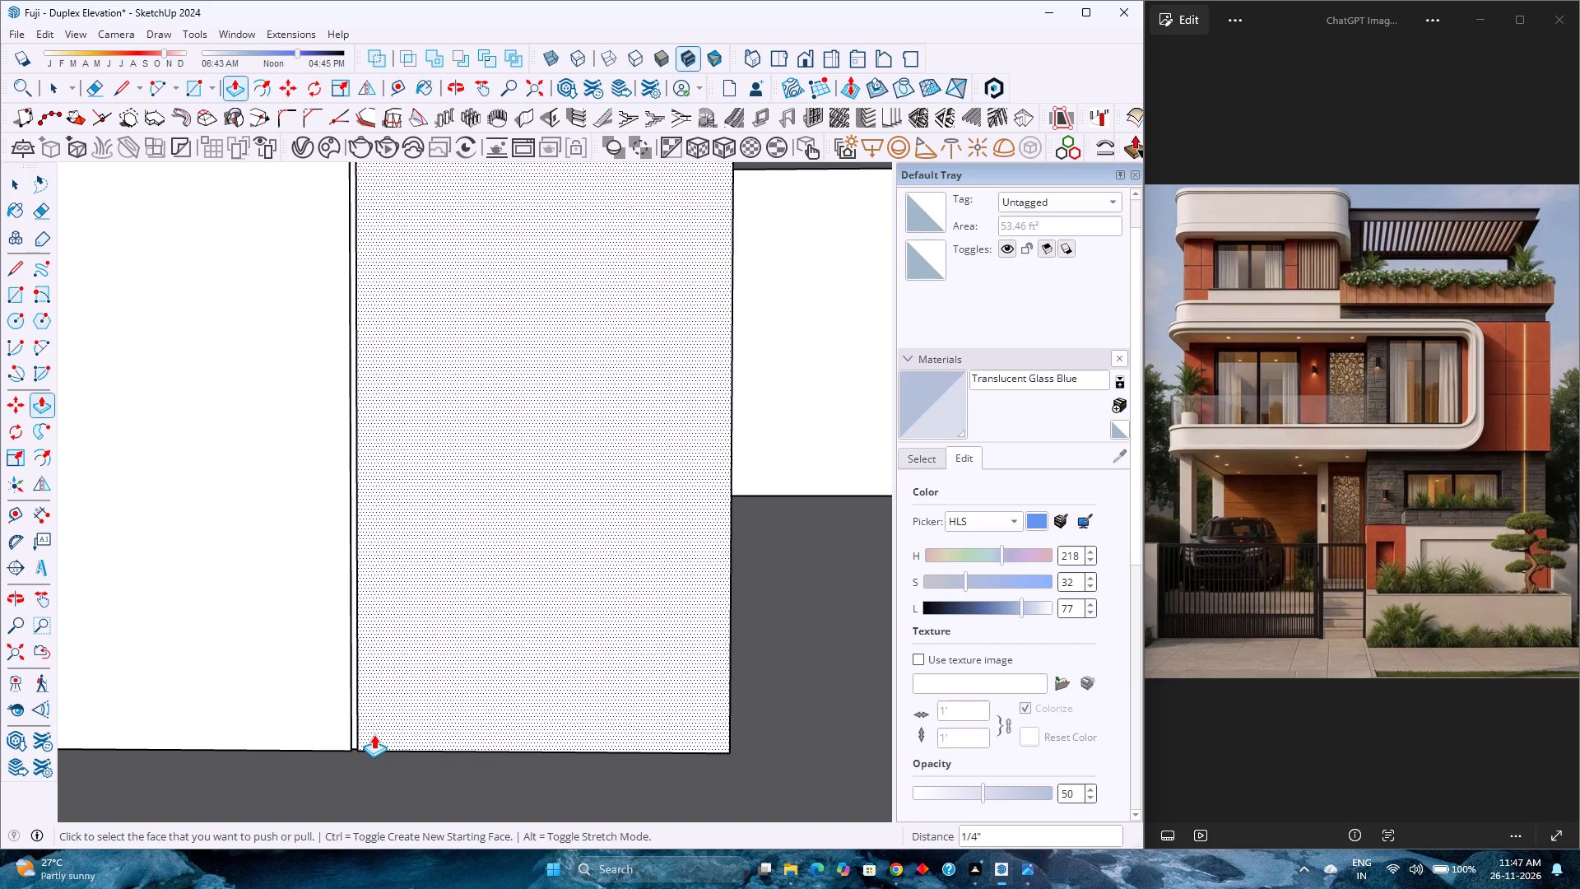
{"action": "scroll", "coordinate": [367, 746], "scroll_direction": "down", "scroll_amount": 3}
{"action": "key", "text": "space"}
Examine the vertical groove on the corner pier up close and within the whole facade.
{"action": "scroll", "coordinate": [379, 732], "scroll_direction": "down", "scroll_amount": 9}
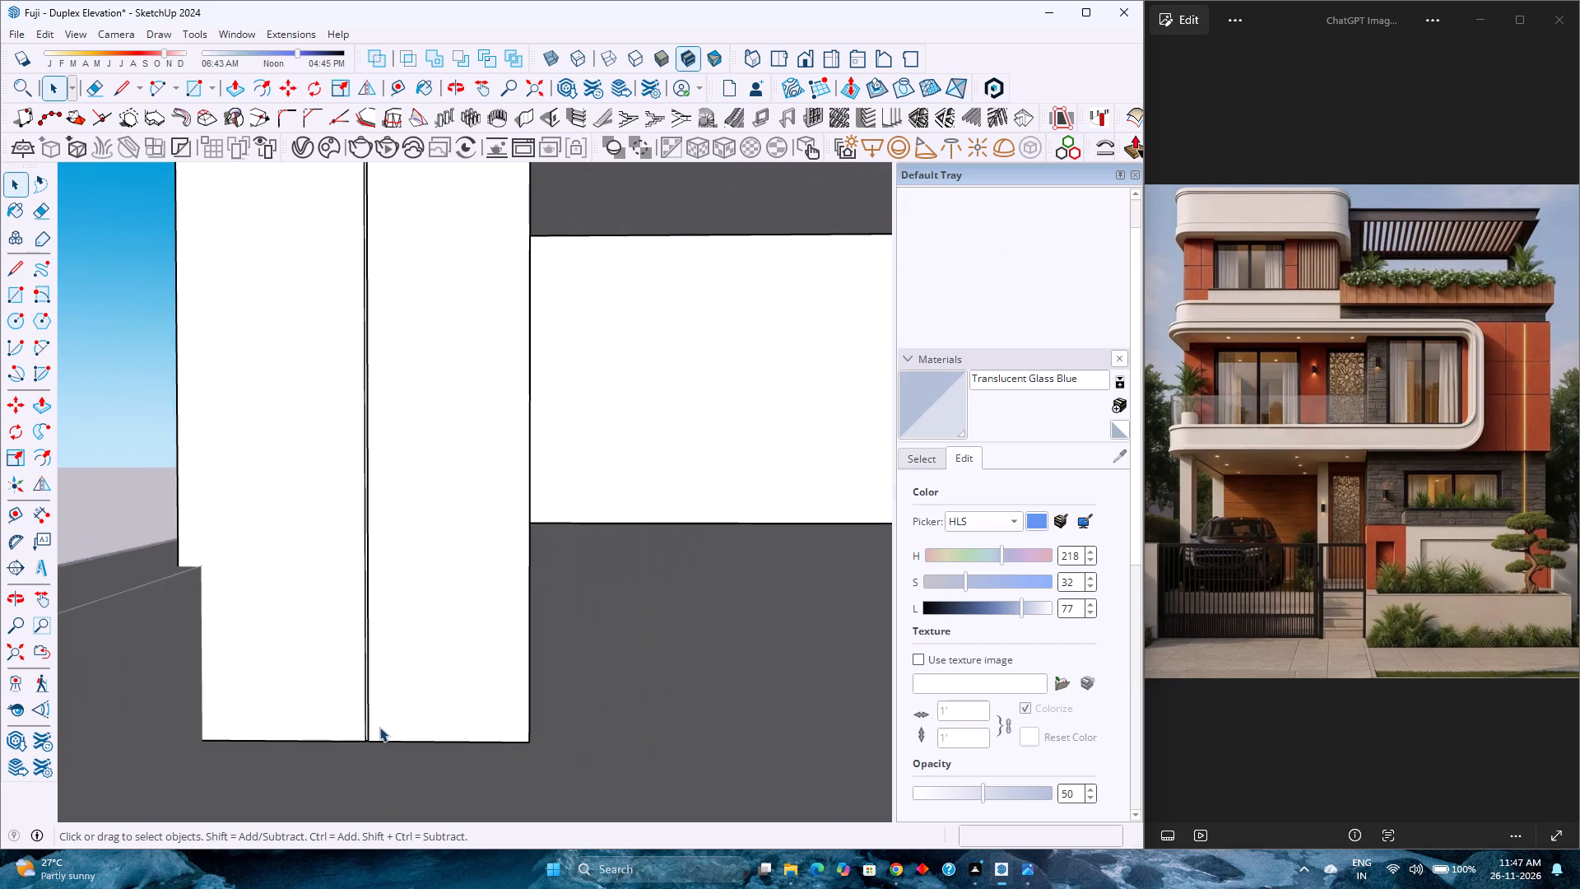
{"action": "scroll", "coordinate": [379, 727], "scroll_direction": "down", "scroll_amount": 10}
{"action": "scroll", "coordinate": [369, 719], "scroll_direction": "up", "scroll_amount": 4}
{"action": "scroll", "coordinate": [369, 719], "scroll_direction": "down", "scroll_amount": 4}
{"action": "scroll", "coordinate": [369, 719], "scroll_direction": "up", "scroll_amount": 3}
{"action": "scroll", "coordinate": [369, 719], "scroll_direction": "down", "scroll_amount": 3}
{"action": "scroll", "coordinate": [369, 719], "scroll_direction": "up", "scroll_amount": 4}
{"action": "scroll", "coordinate": [369, 719], "scroll_direction": "down", "scroll_amount": 4}
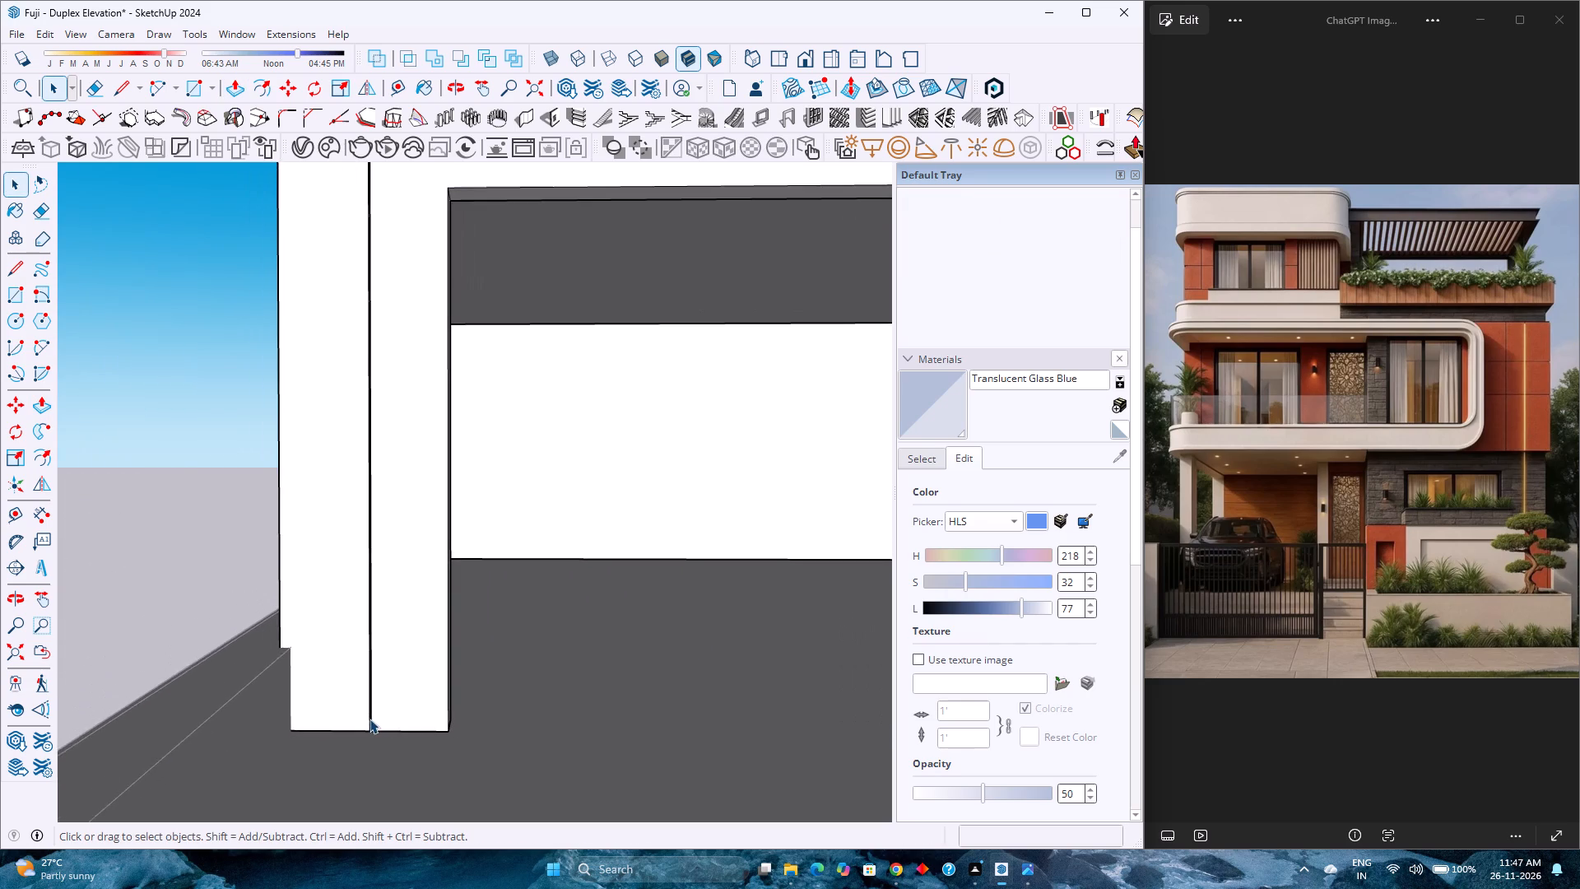
{"action": "scroll", "coordinate": [369, 719], "scroll_direction": "up", "scroll_amount": 3}
{"action": "scroll", "coordinate": [369, 719], "scroll_direction": "down", "scroll_amount": 3}
{"action": "scroll", "coordinate": [369, 719], "scroll_direction": "up", "scroll_amount": 3}
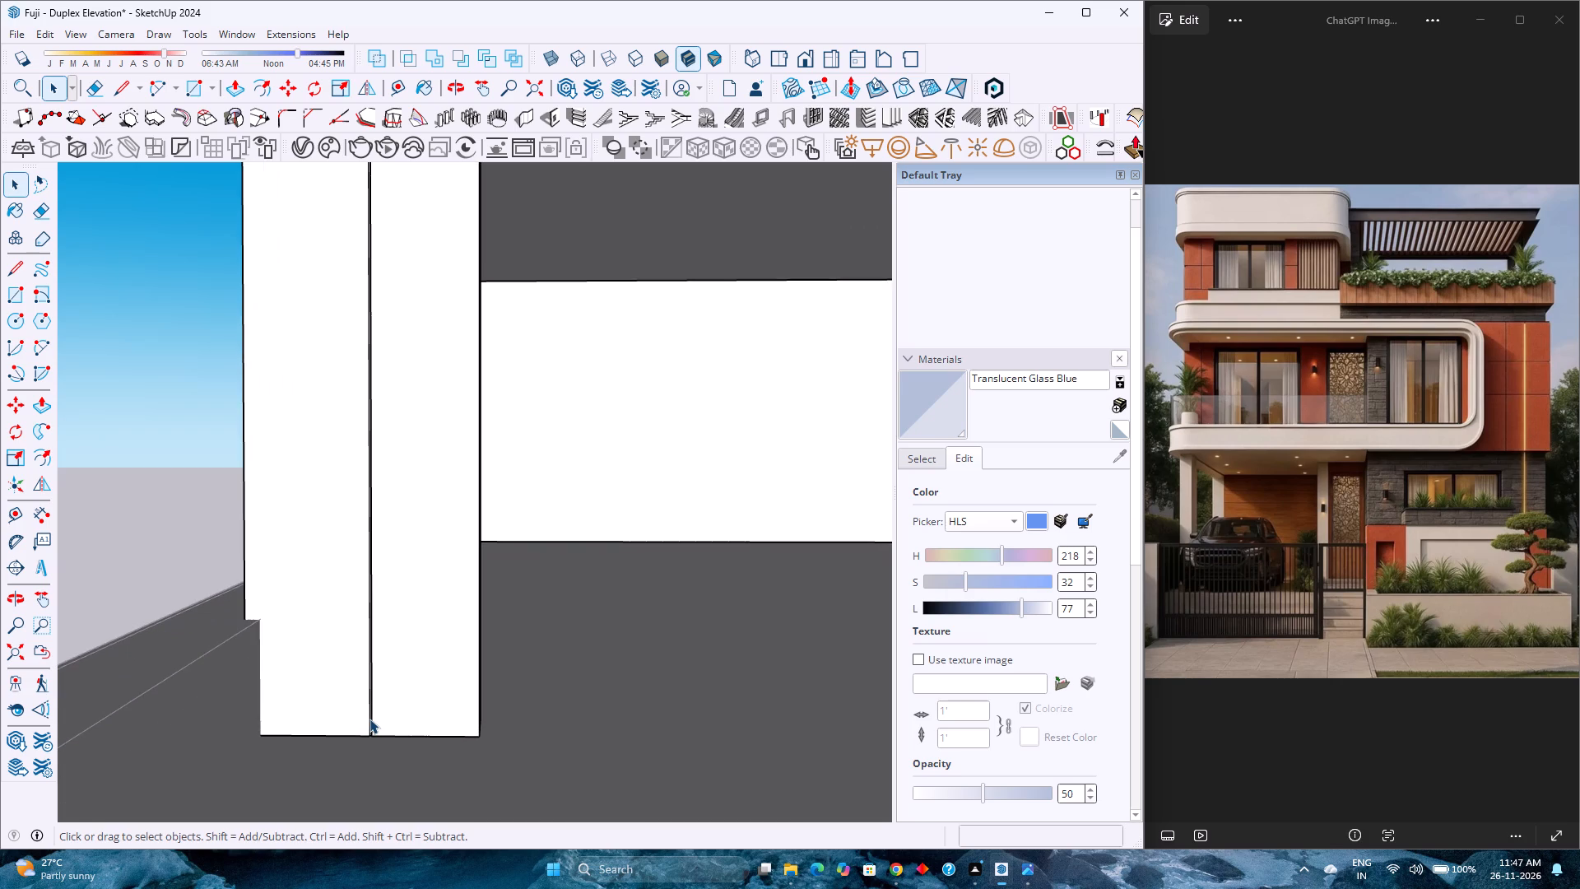
{"action": "scroll", "coordinate": [369, 719], "scroll_direction": "down", "scroll_amount": 18}
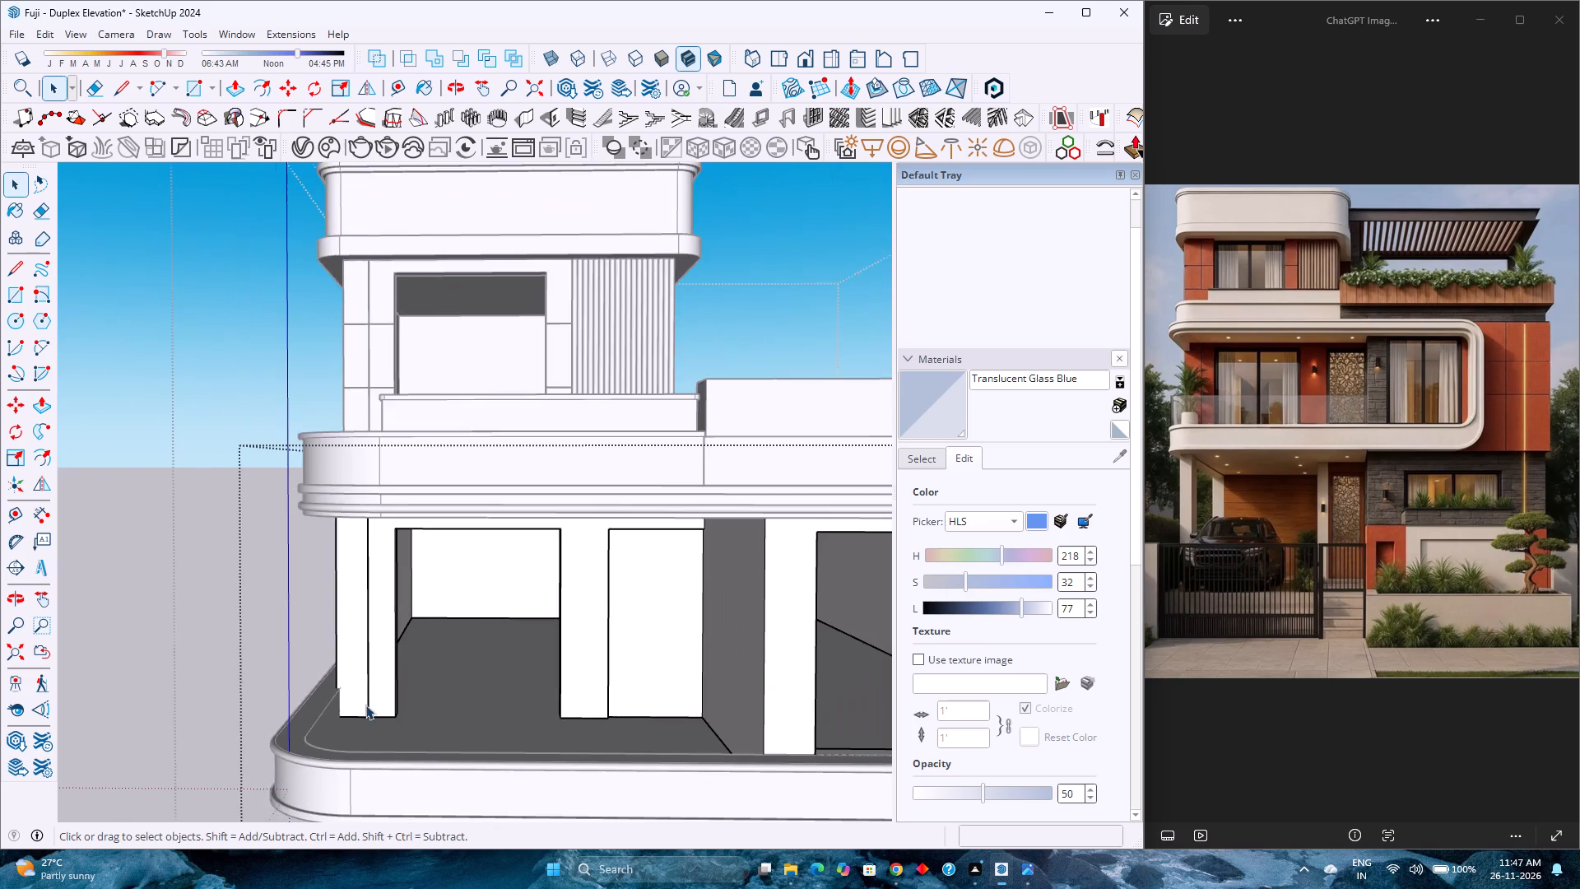
{"action": "scroll", "coordinate": [364, 696], "scroll_direction": "down", "scroll_amount": 8}
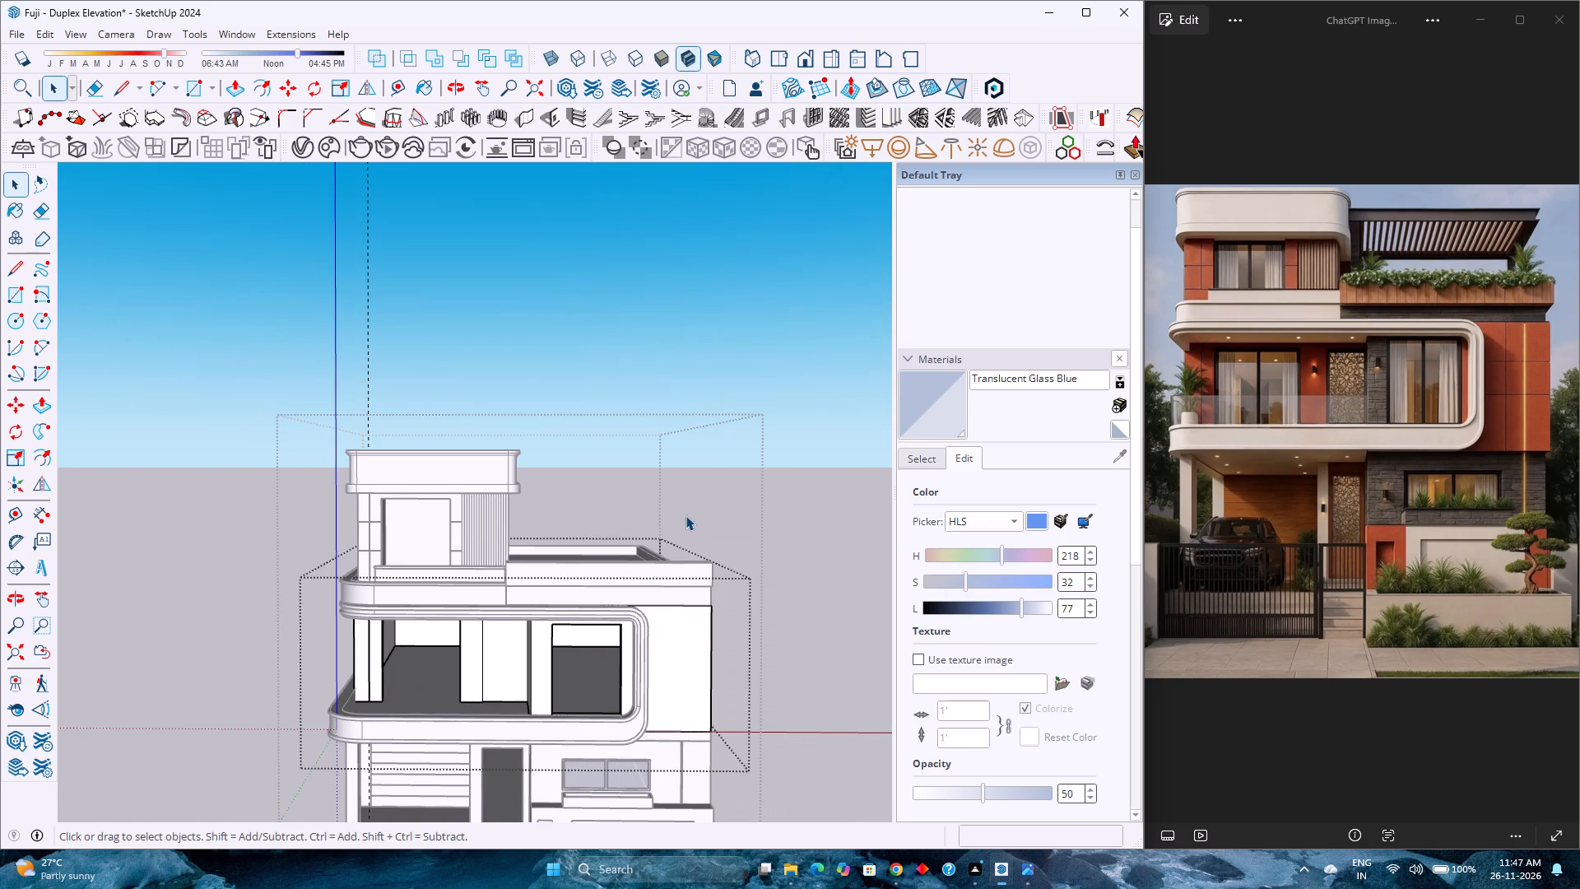
Close the middle-floor front wall group and delete all guides.
{"action": "left_click", "coordinate": [829, 424]}
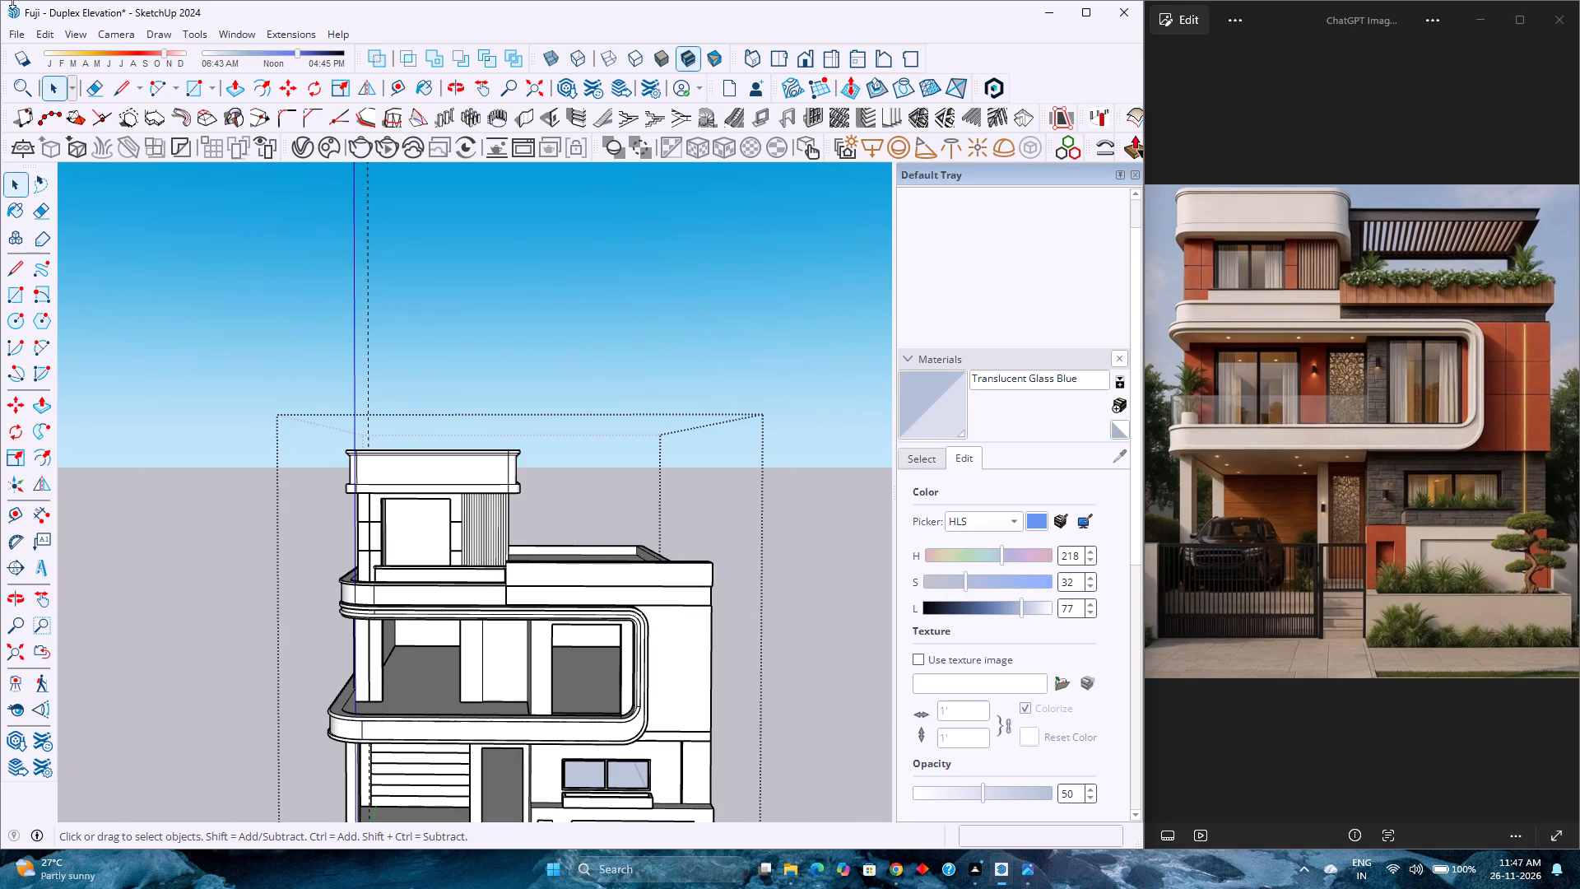
{"action": "left_click", "coordinate": [42, 40]}
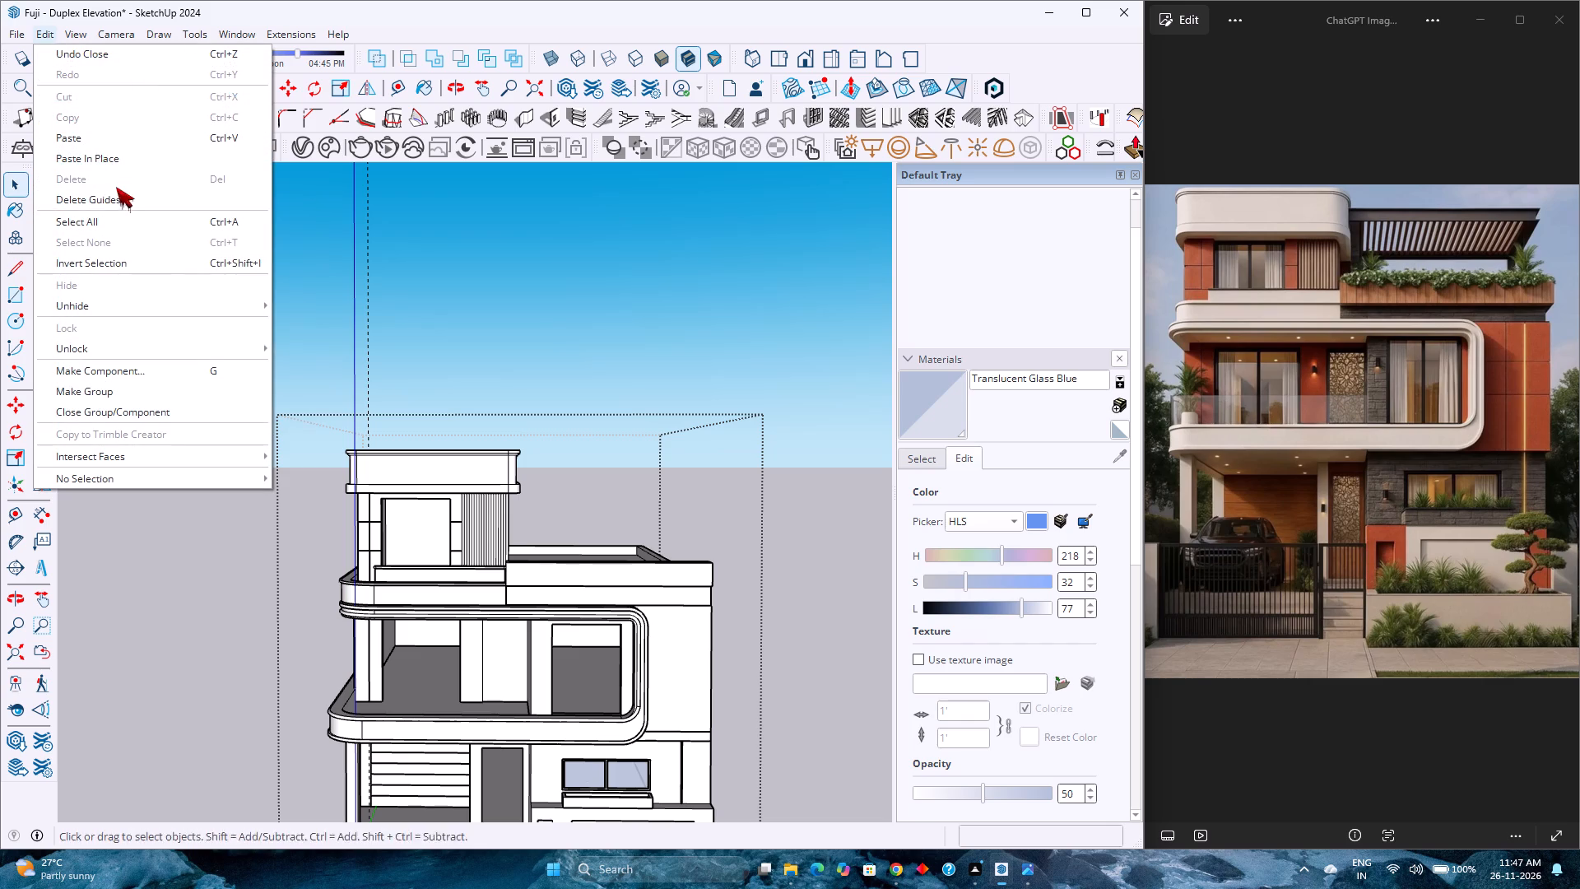
{"action": "left_click", "coordinate": [125, 201]}
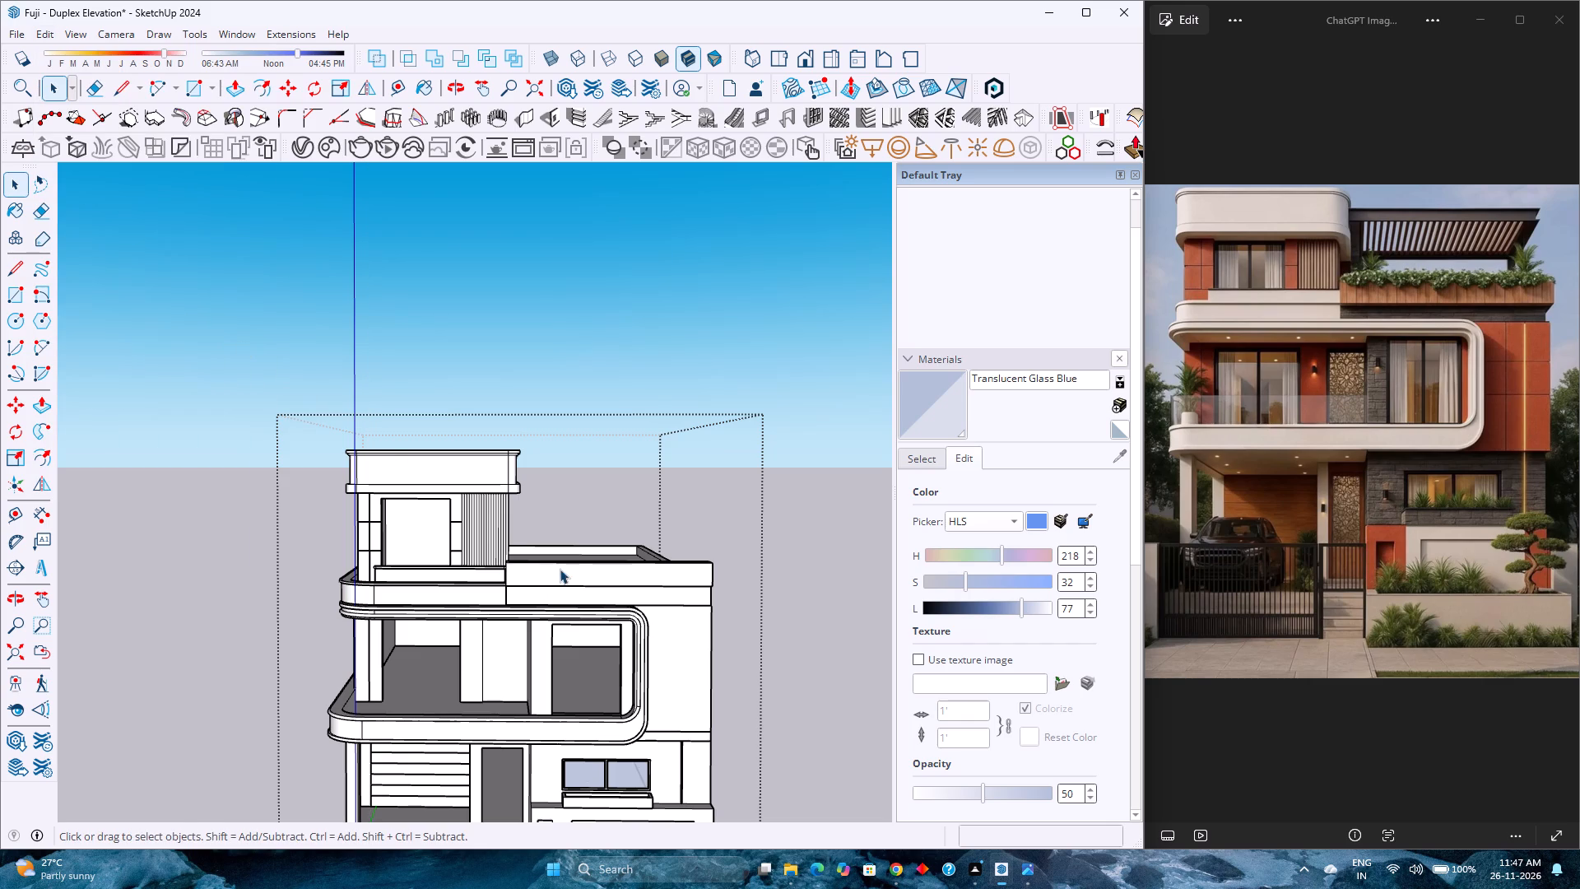
Open the middle-floor wall group, examine the plain front wall section beside the curved balcony frame, and close the group.
{"action": "double_click", "coordinate": [672, 685]}
{"action": "scroll", "coordinate": [691, 719], "scroll_direction": "up", "scroll_amount": 4}
{"action": "middle_click_drag", "start_coordinate": [689, 767], "coordinate": [620, 579]}
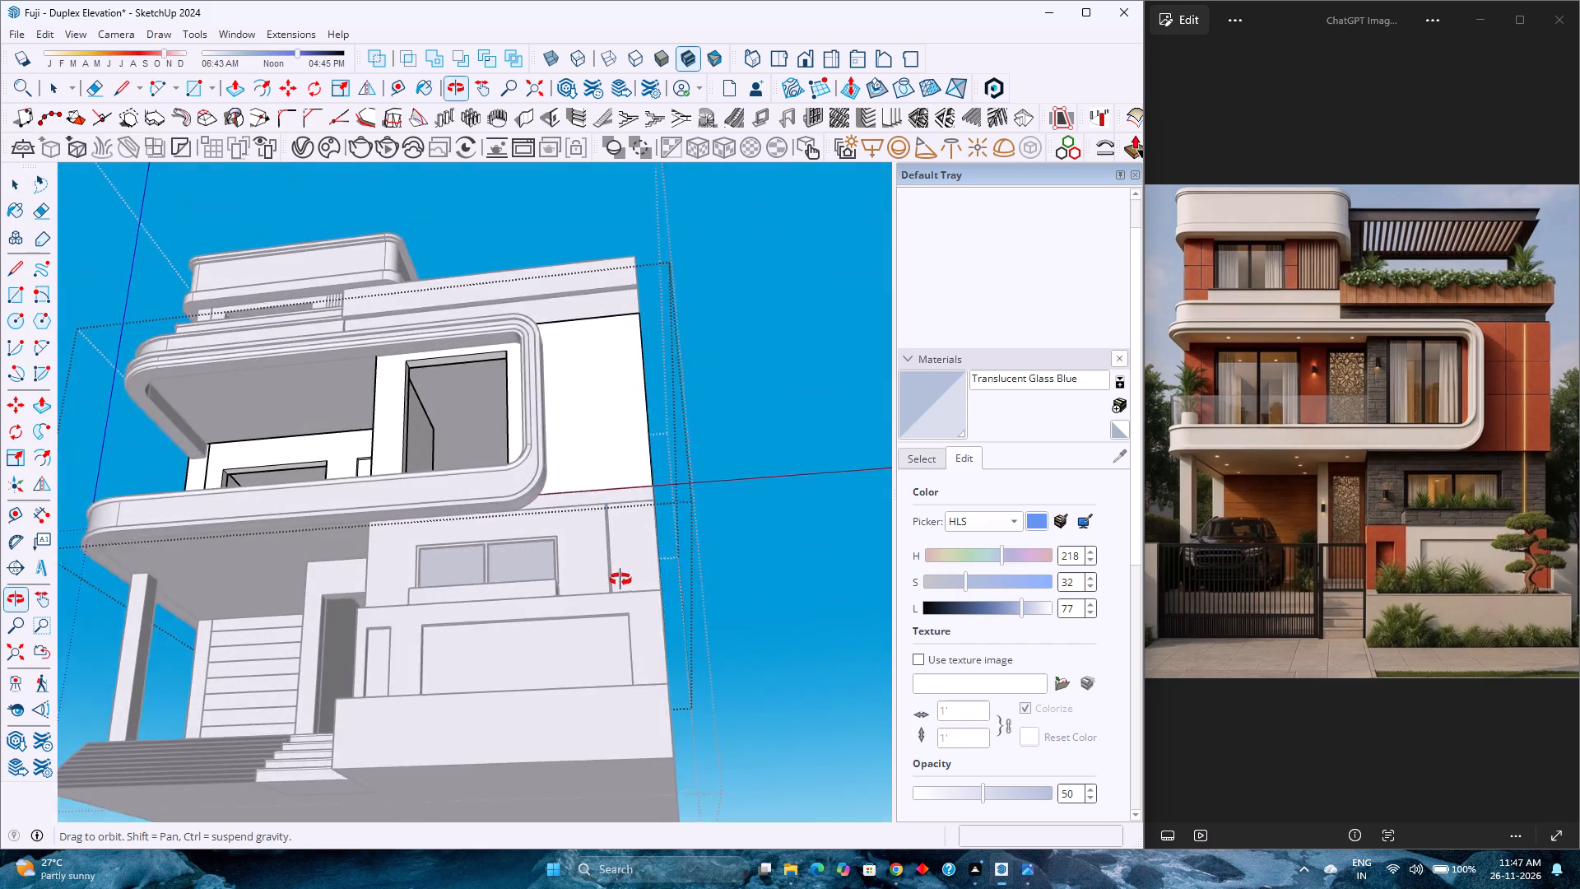
{"action": "middle_click_drag", "start_coordinate": [620, 579], "coordinate": [642, 620]}
{"action": "scroll", "coordinate": [632, 589], "scroll_direction": "up", "scroll_amount": 13}
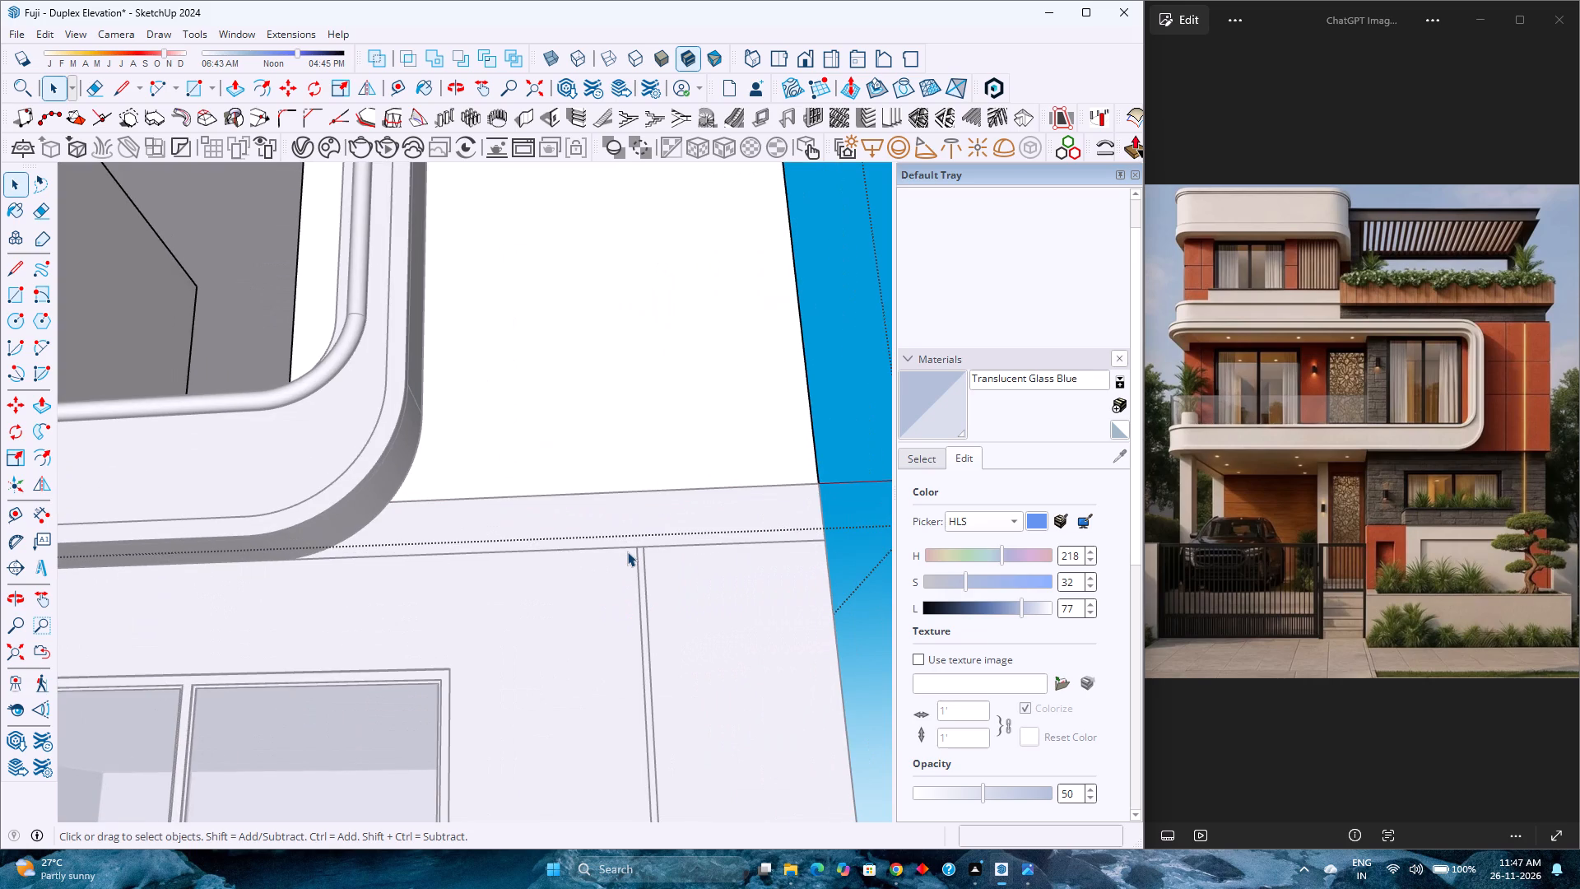
{"action": "middle_click_drag", "start_coordinate": [644, 560], "coordinate": [486, 711]}
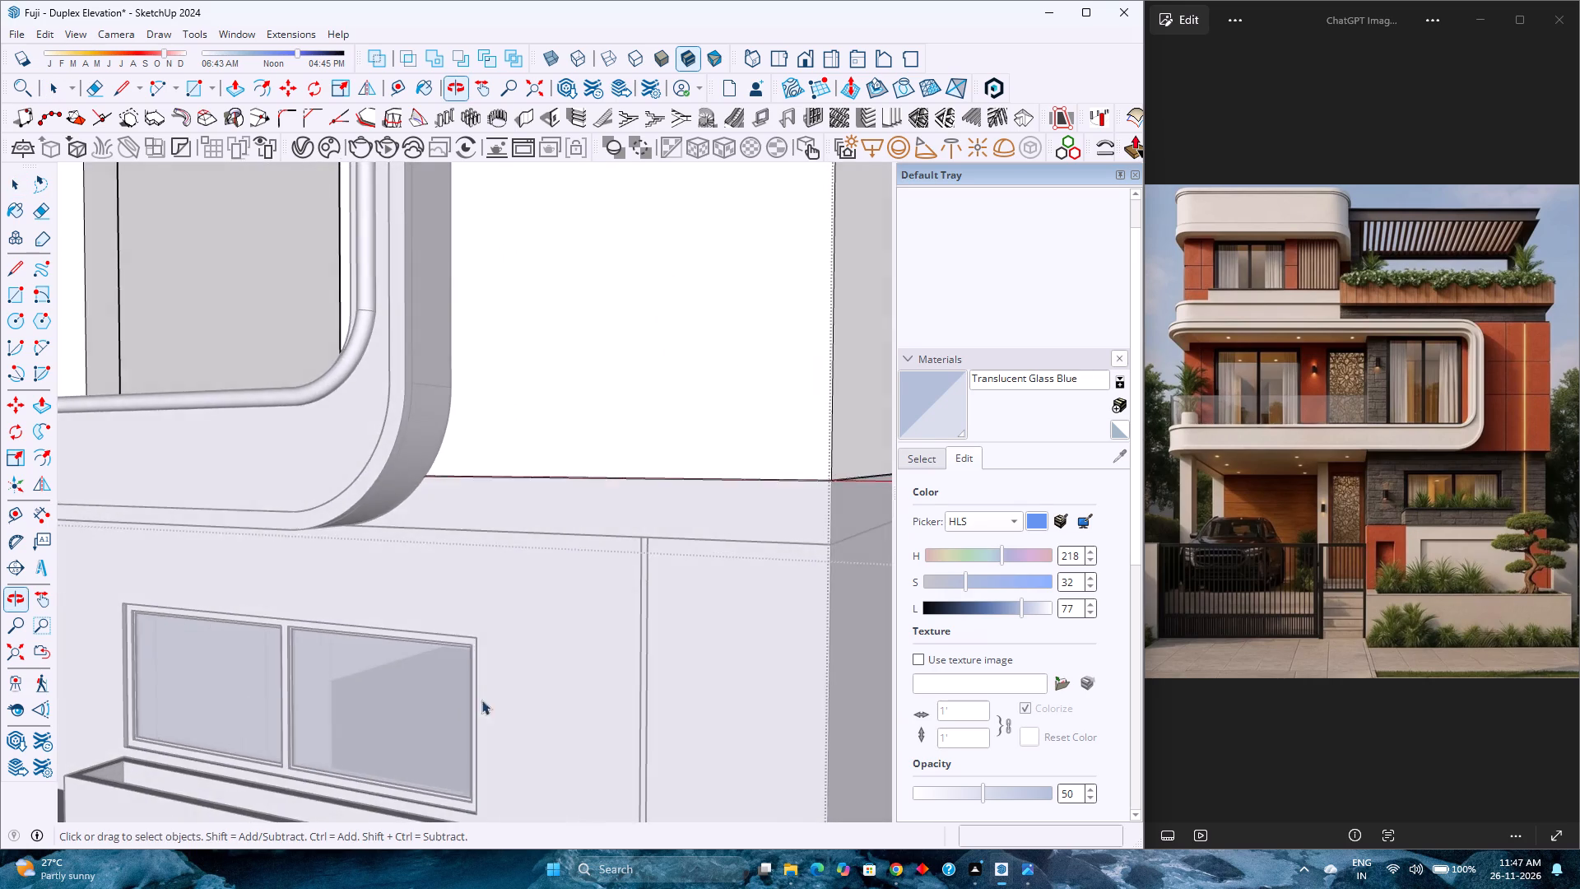
{"action": "scroll", "coordinate": [488, 659], "scroll_direction": "down", "scroll_amount": 7}
{"action": "scroll", "coordinate": [504, 588], "scroll_direction": "down", "scroll_amount": 3}
{"action": "scroll", "coordinate": [543, 477], "scroll_direction": "up", "scroll_amount": 2}
{"action": "middle_click_drag", "start_coordinate": [543, 477], "coordinate": [528, 667]}
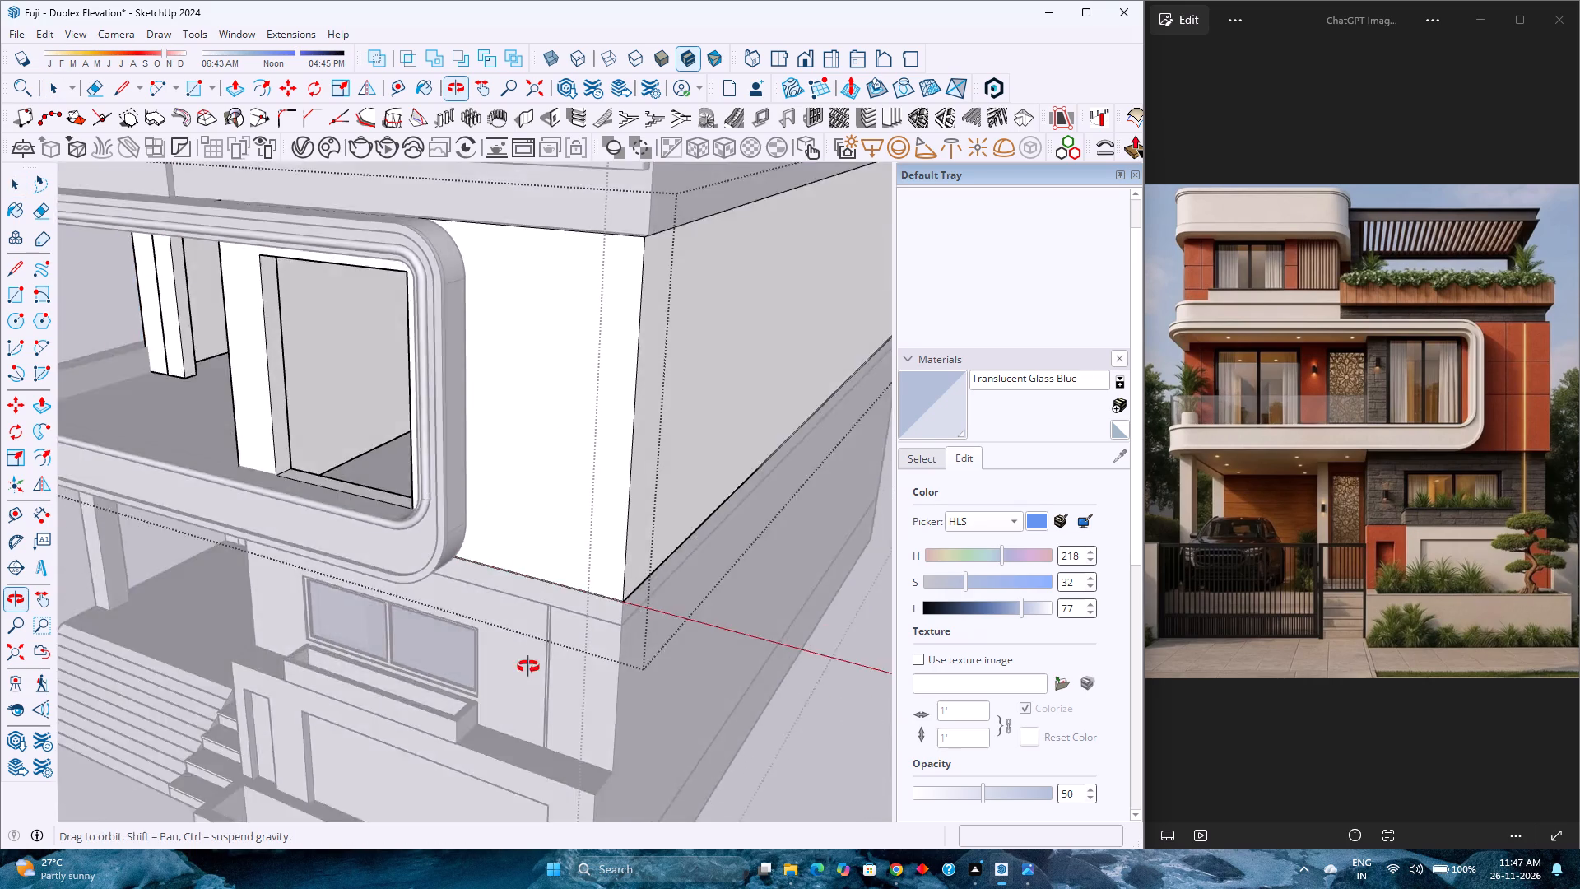
{"action": "middle_click_drag", "start_coordinate": [528, 667], "coordinate": [701, 704]}
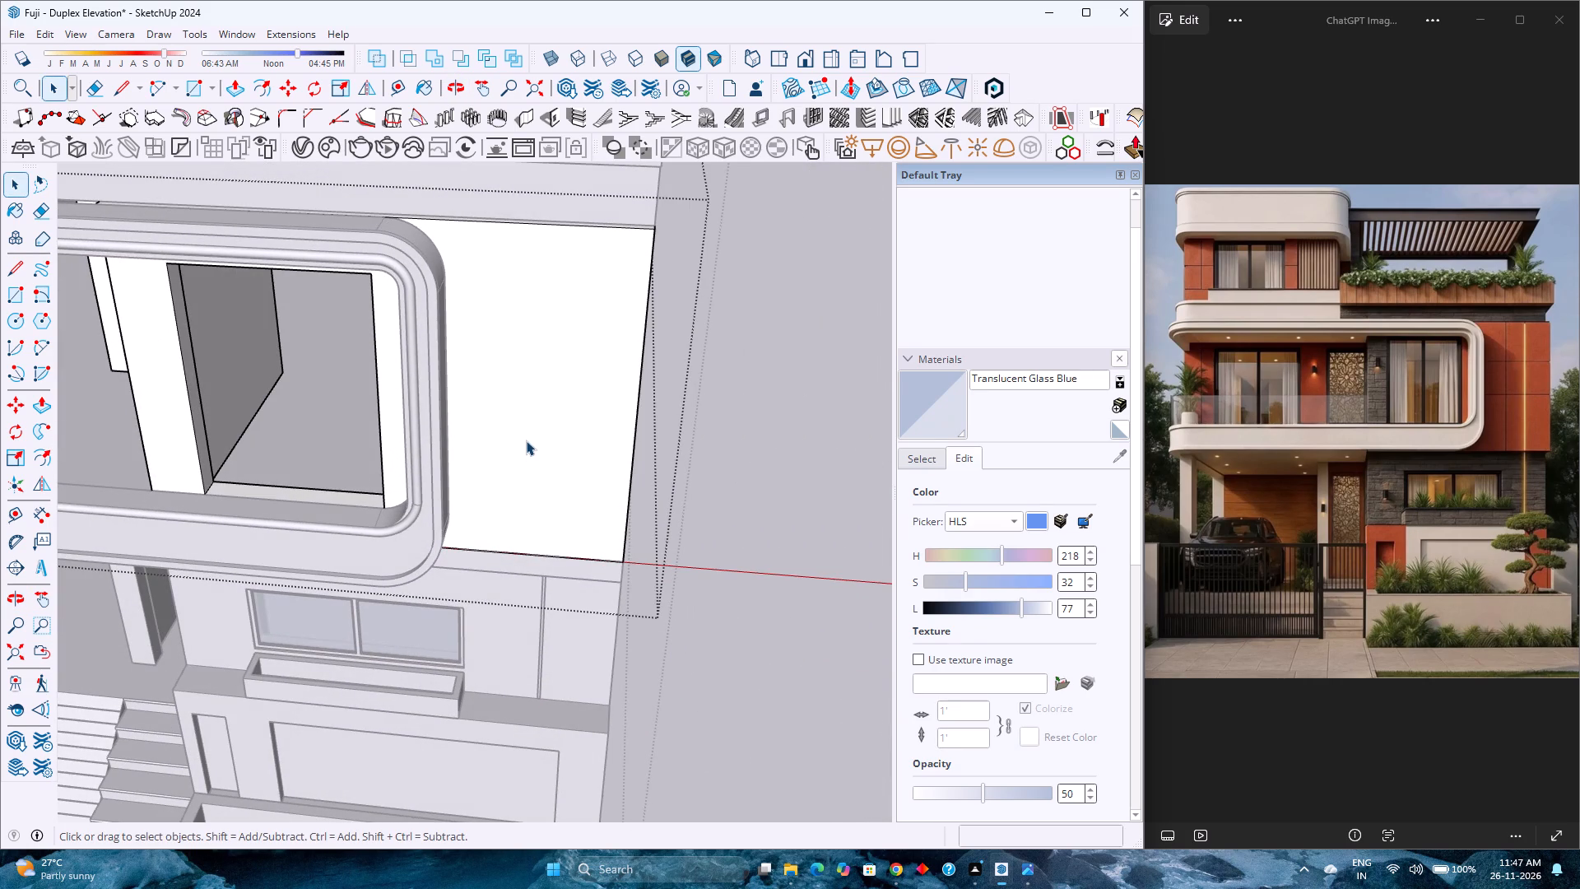
{"action": "double_click", "coordinate": [526, 439]}
{"action": "scroll", "coordinate": [525, 440], "scroll_direction": "up", "scroll_amount": 3}
{"action": "scroll", "coordinate": [523, 442], "scroll_direction": "down", "scroll_amount": 6}
{"action": "scroll", "coordinate": [523, 442], "scroll_direction": "up", "scroll_amount": 2}
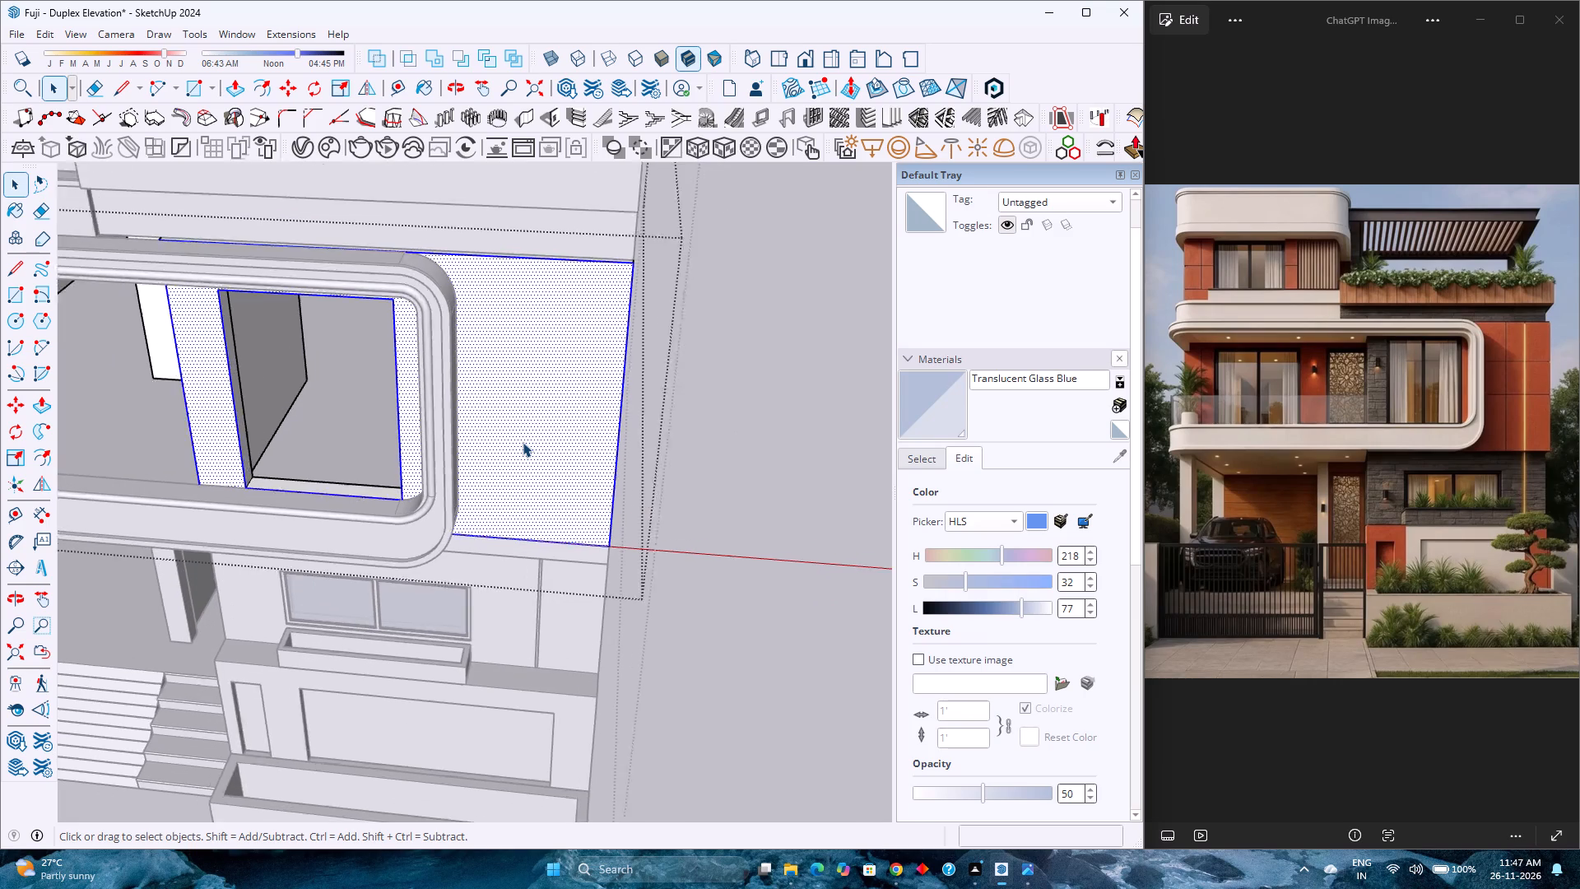
{"action": "scroll", "coordinate": [523, 442], "scroll_direction": "up", "scroll_amount": 1}
{"action": "scroll", "coordinate": [523, 442], "scroll_direction": "down", "scroll_amount": 9}
{"action": "left_click", "coordinate": [629, 560]}
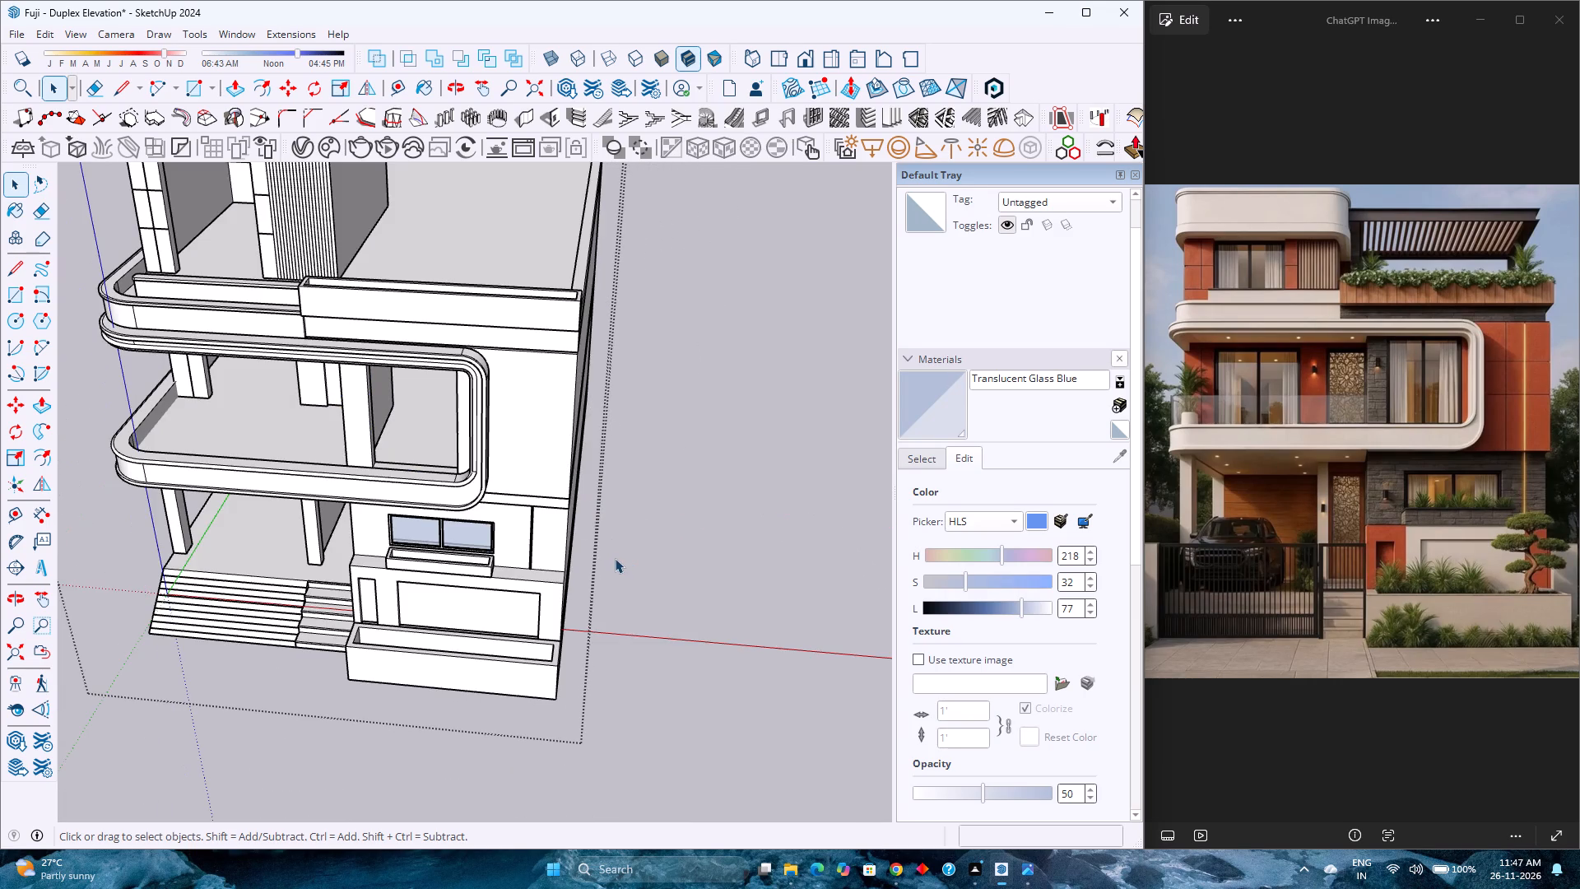
Examine the whole house massing from the front, above and both sides against the reference facade.
{"action": "scroll", "coordinate": [523, 509], "scroll_direction": "up", "scroll_amount": 5}
{"action": "middle_click_drag", "start_coordinate": [473, 505], "coordinate": [602, 634]}
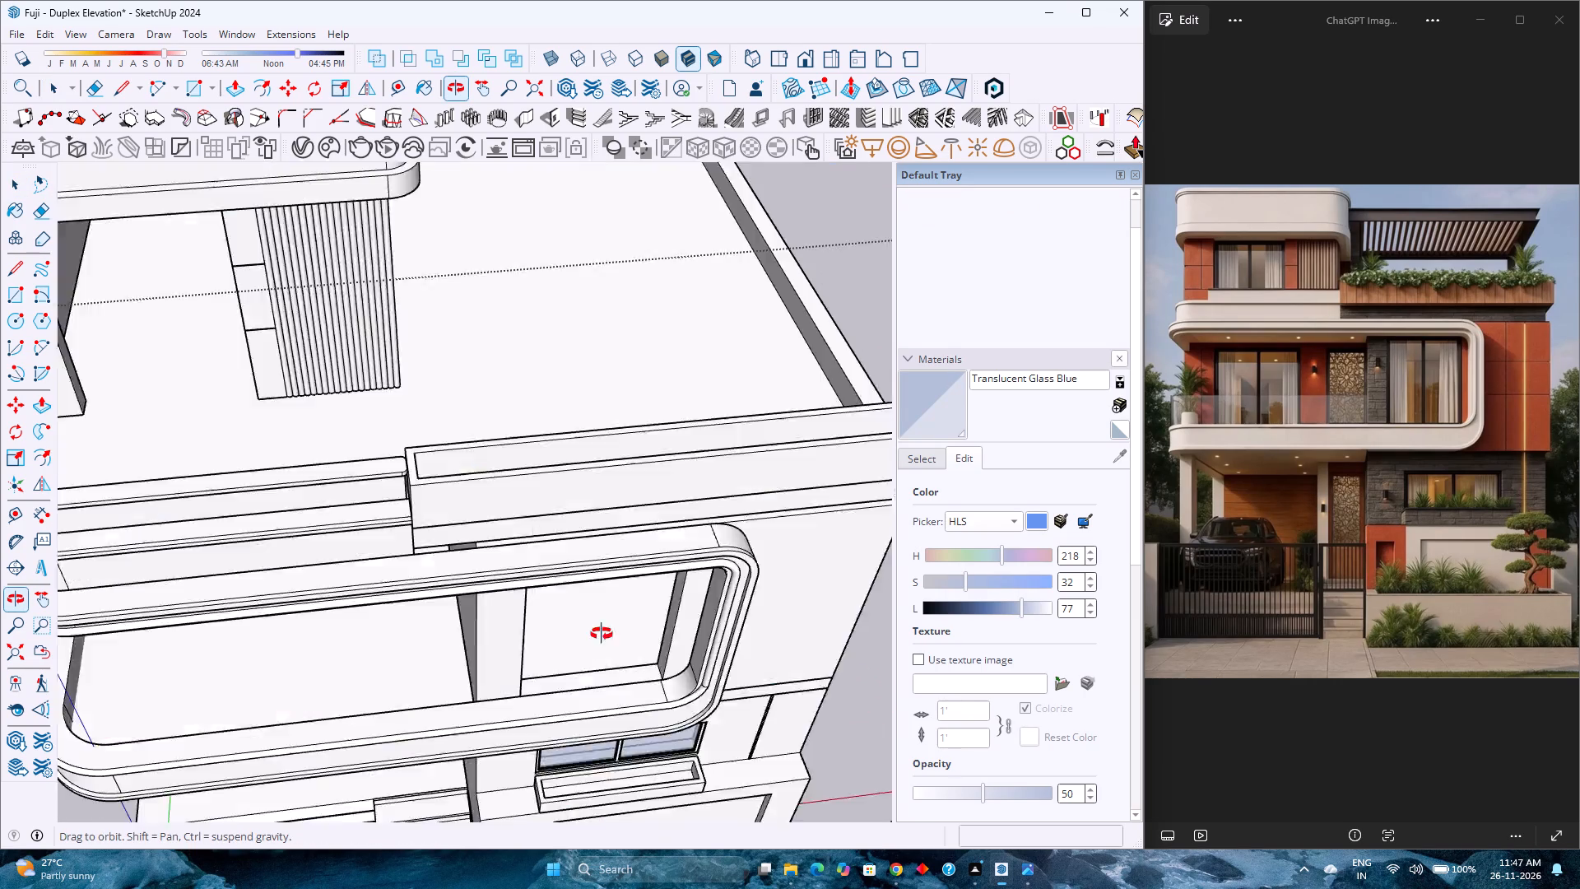
{"action": "middle_click_drag", "start_coordinate": [602, 634], "coordinate": [518, 517]}
{"action": "middle_click", "coordinate": [518, 517]}
{"action": "scroll", "coordinate": [516, 517], "scroll_direction": "down", "scroll_amount": 6}
{"action": "scroll", "coordinate": [470, 517], "scroll_direction": "up", "scroll_amount": 2}
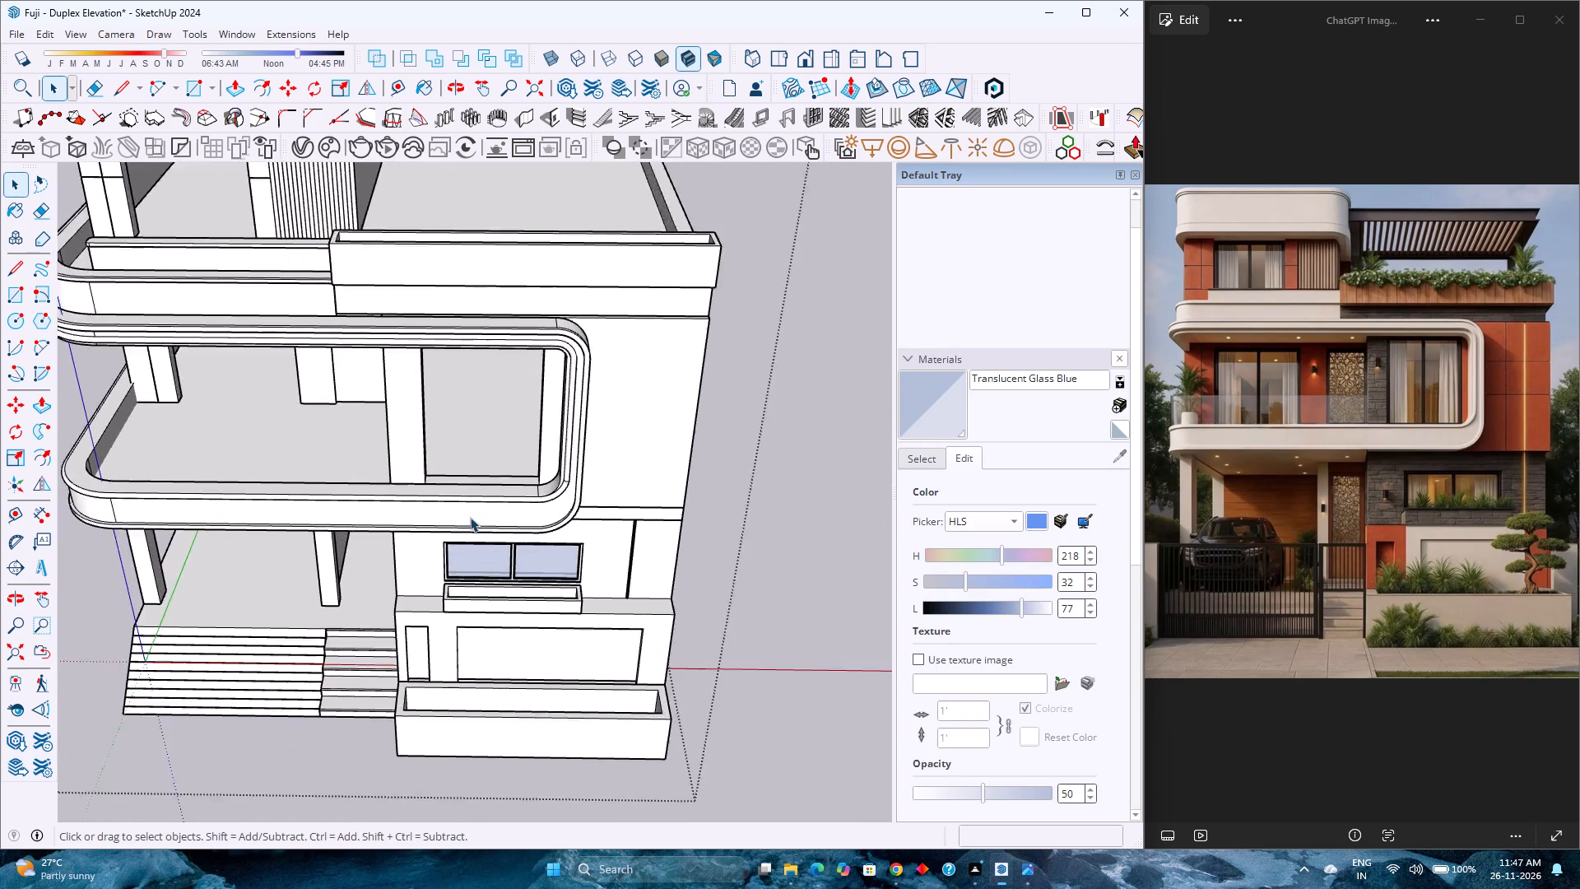
{"action": "scroll", "coordinate": [470, 517], "scroll_direction": "down", "scroll_amount": 2}
{"action": "scroll", "coordinate": [470, 517], "scroll_direction": "up", "scroll_amount": 3}
{"action": "scroll", "coordinate": [470, 517], "scroll_direction": "down", "scroll_amount": 3}
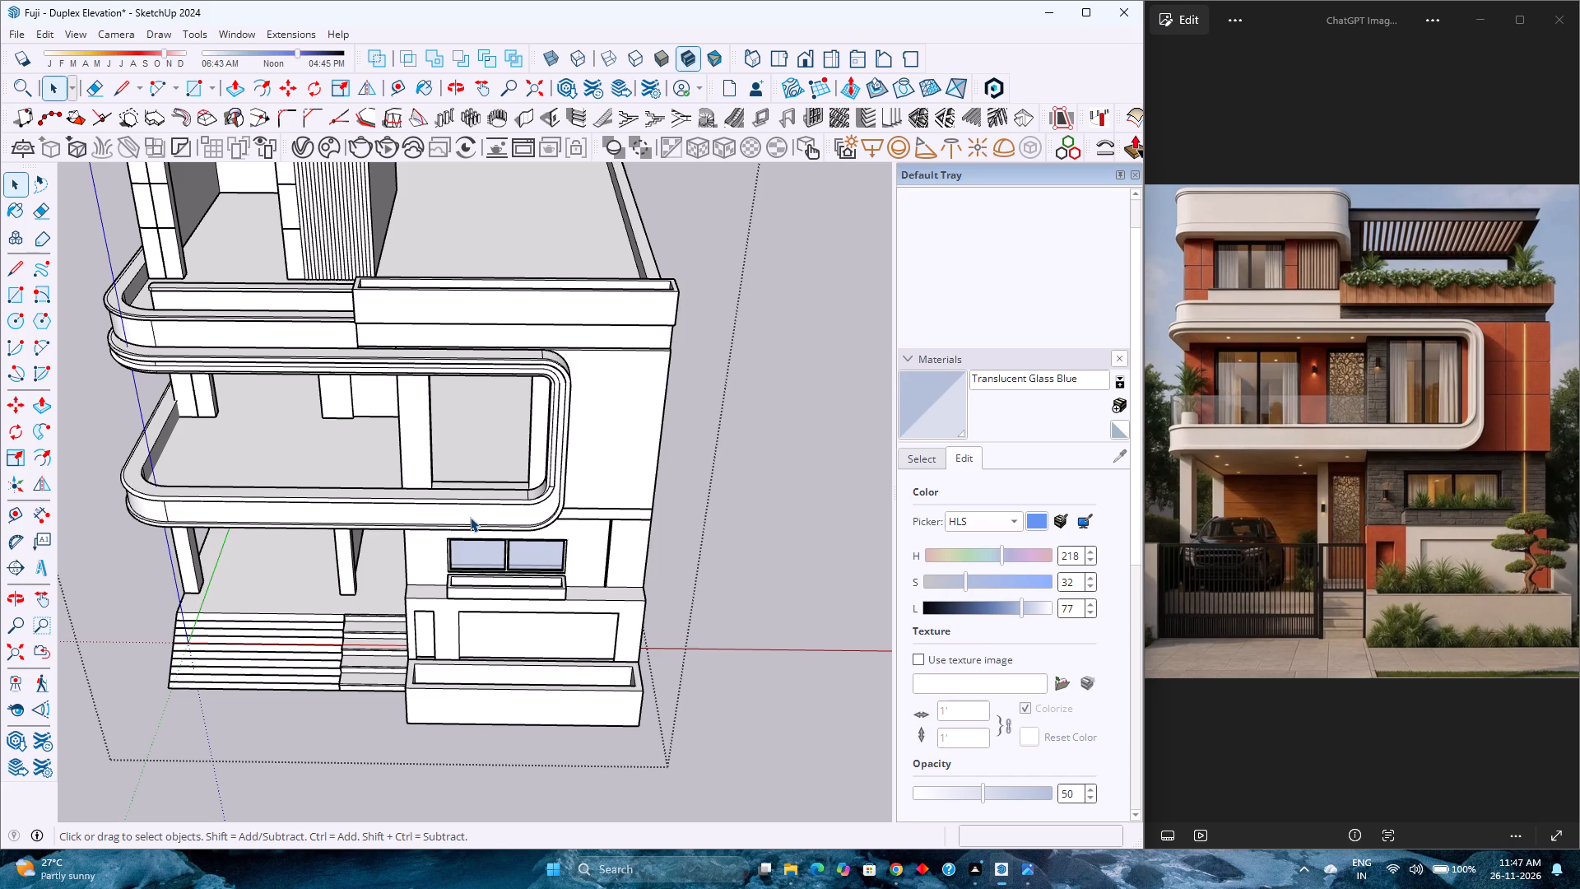
{"action": "scroll", "coordinate": [470, 517], "scroll_direction": "up", "scroll_amount": 3}
{"action": "scroll", "coordinate": [470, 517], "scroll_direction": "down", "scroll_amount": 3}
{"action": "middle_click_drag", "start_coordinate": [571, 394], "coordinate": [490, 497]}
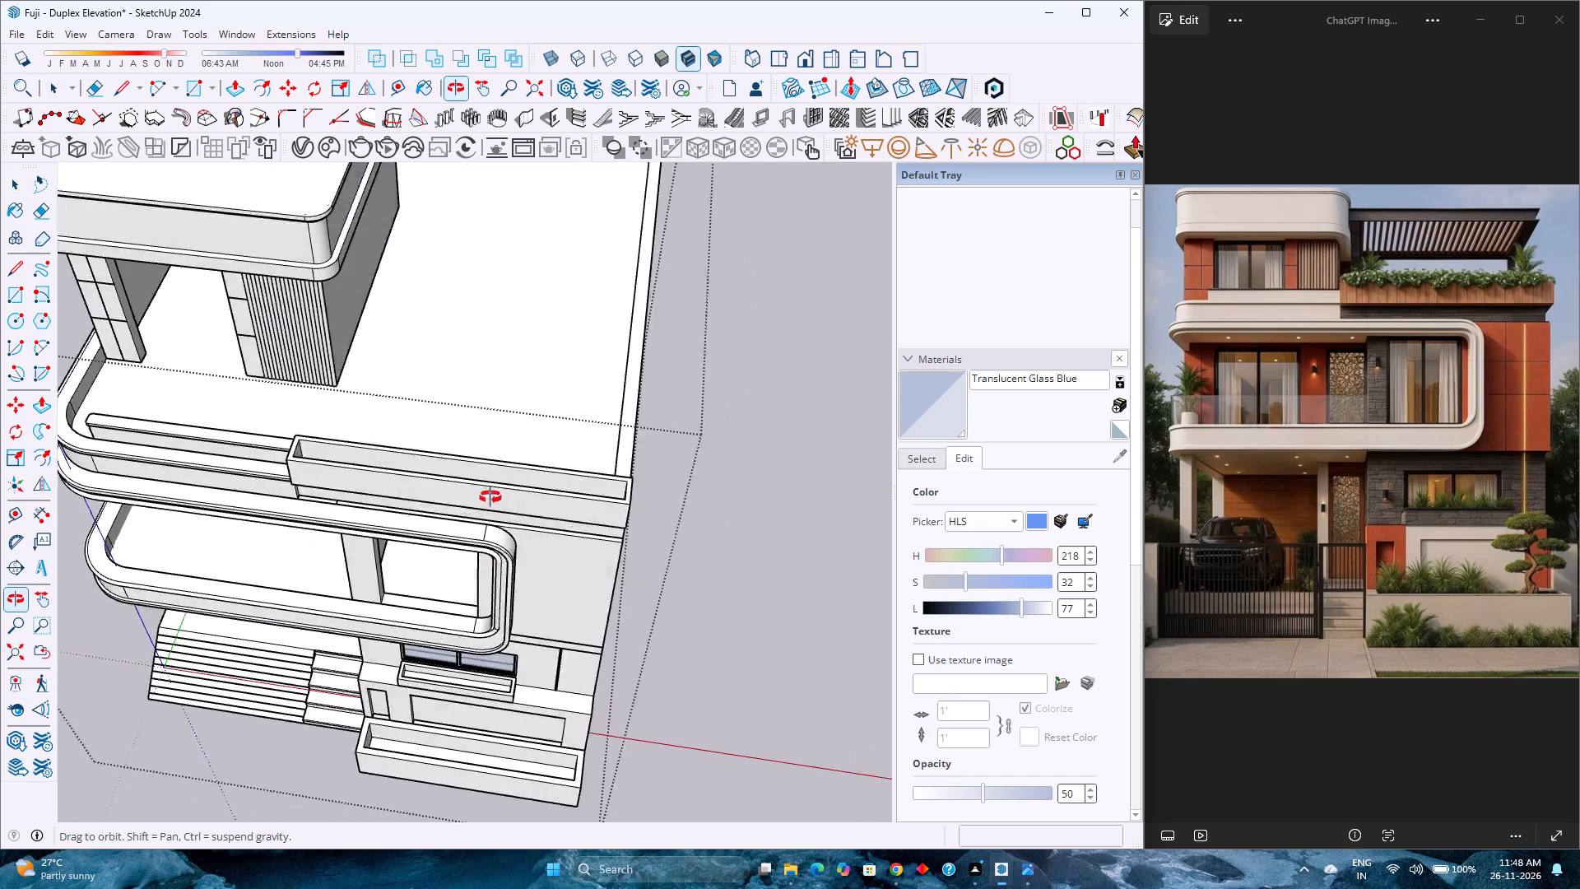
{"action": "middle_click_drag", "start_coordinate": [490, 497], "coordinate": [693, 356]}
{"action": "middle_click_drag", "start_coordinate": [519, 469], "coordinate": [702, 332]}
{"action": "scroll", "coordinate": [696, 336], "scroll_direction": "down", "scroll_amount": 2}
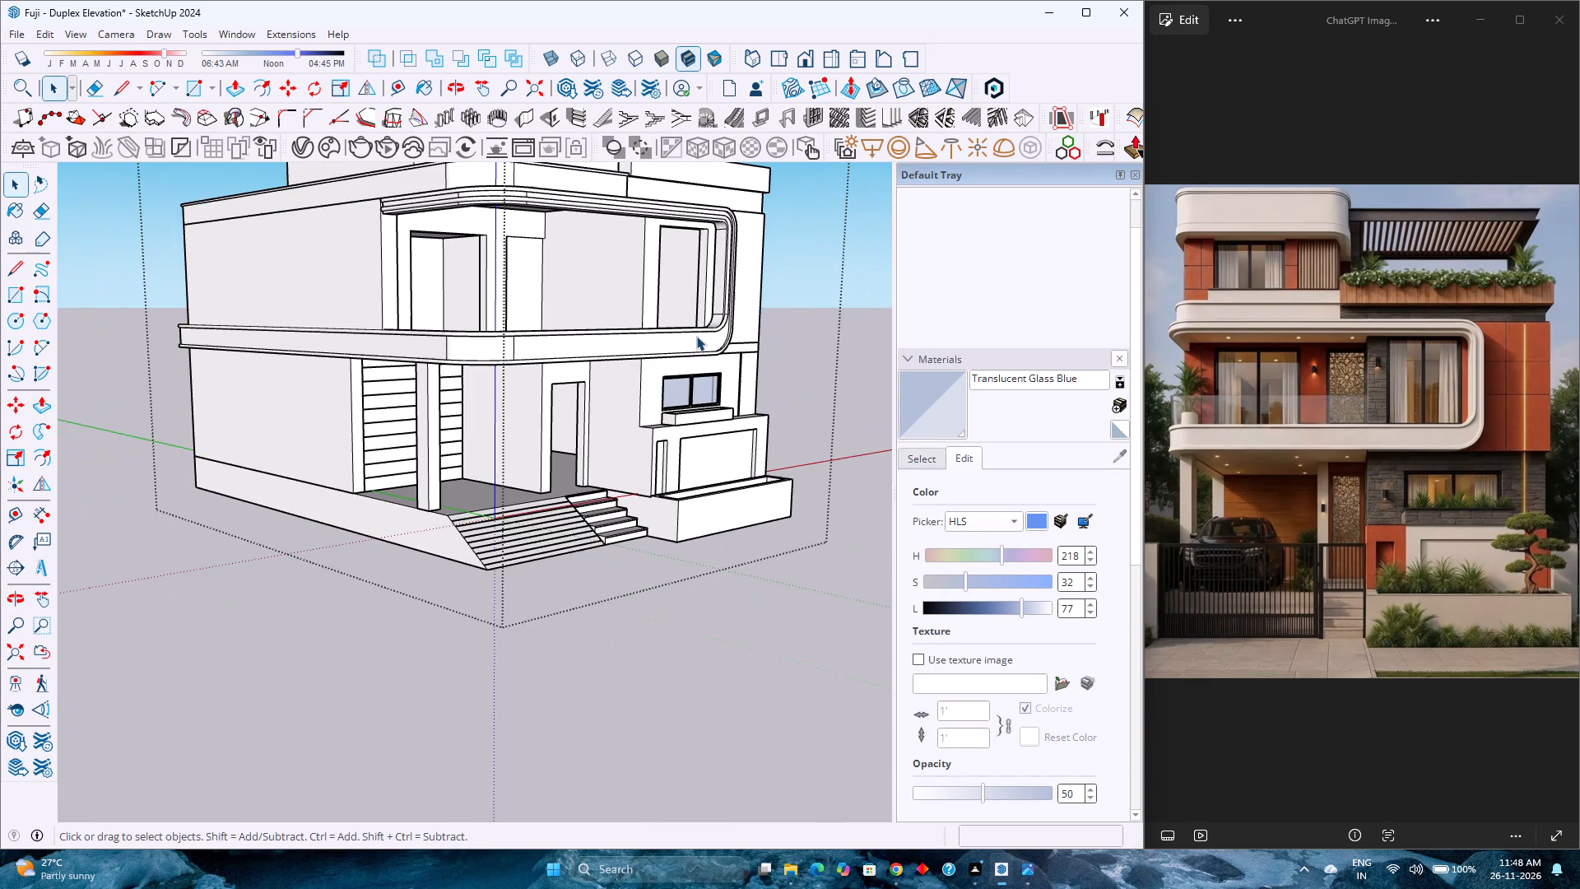
{"action": "scroll", "coordinate": [669, 306], "scroll_direction": "up", "scroll_amount": 1, "text": "shift"}
{"action": "middle_click_drag", "start_coordinate": [666, 305], "coordinate": [626, 466], "text": "shift"}
{"action": "middle_click_drag", "start_coordinate": [571, 519], "coordinate": [550, 427]}
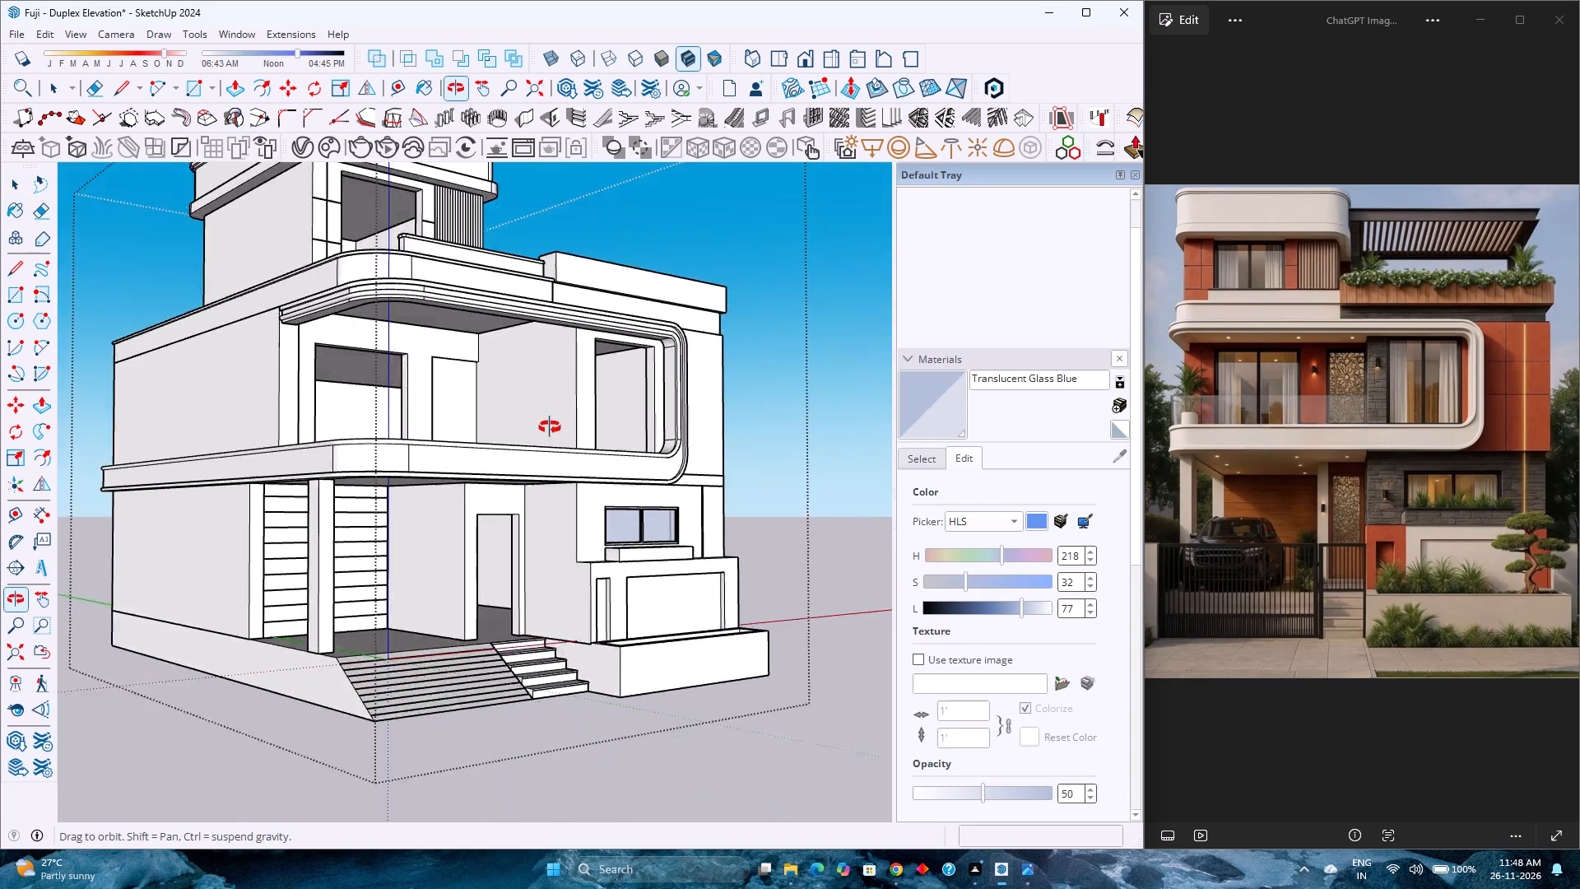
{"action": "middle_click_drag", "start_coordinate": [550, 427], "coordinate": [295, 375]}
{"action": "scroll", "coordinate": [324, 348], "scroll_direction": "down", "scroll_amount": 2}
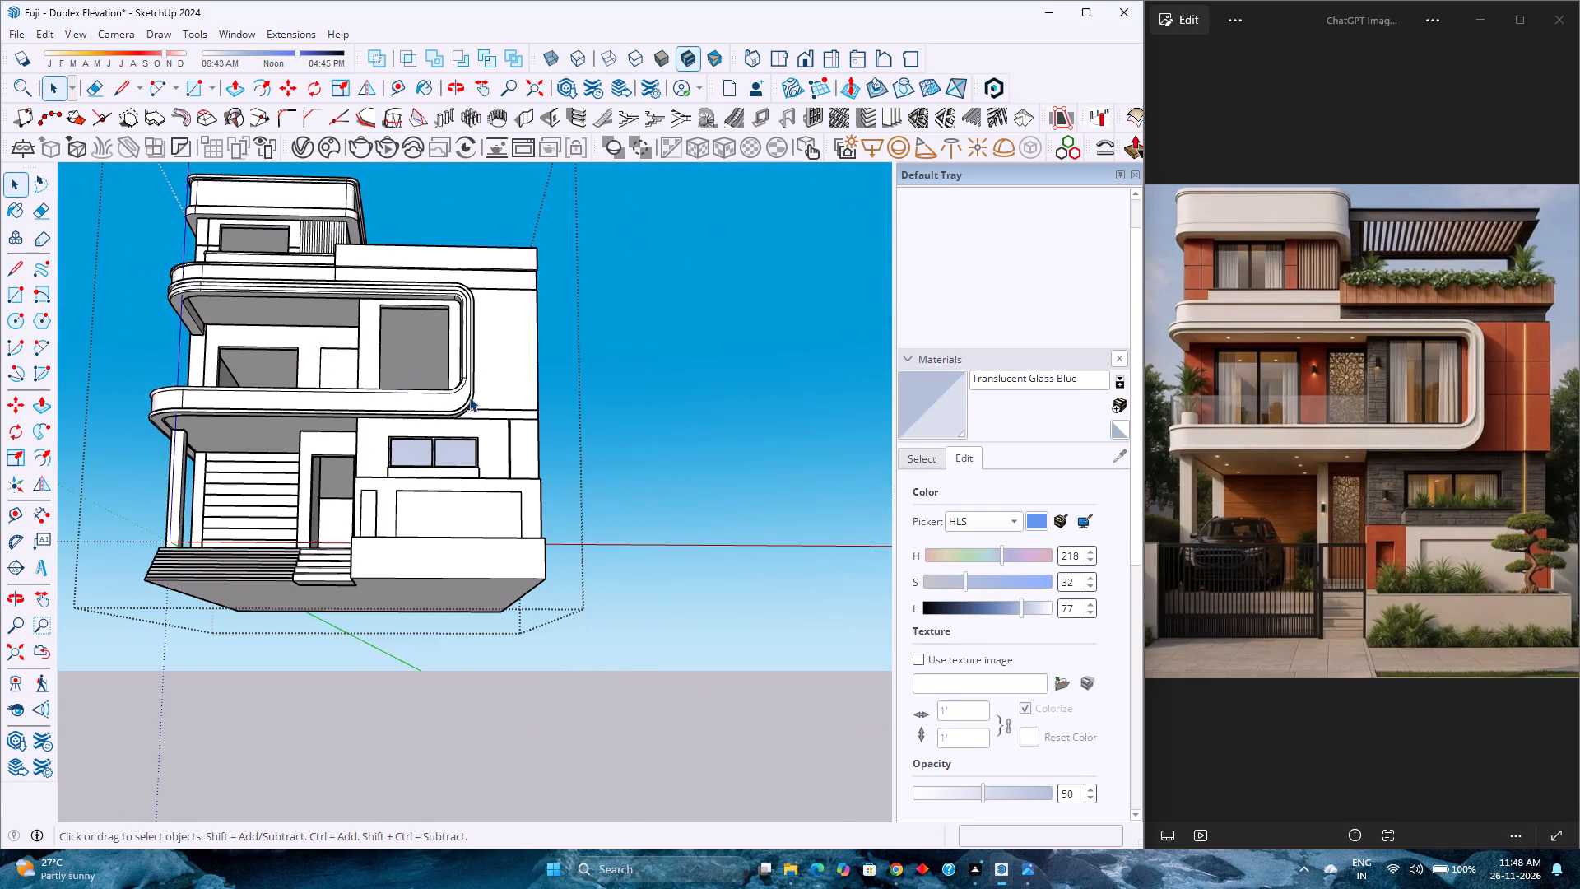
{"action": "scroll", "coordinate": [471, 397], "scroll_direction": "up", "scroll_amount": 3}
{"action": "middle_click_drag", "start_coordinate": [488, 397], "coordinate": [483, 552]}
{"action": "middle_click_drag", "start_coordinate": [483, 552], "coordinate": [481, 565]}
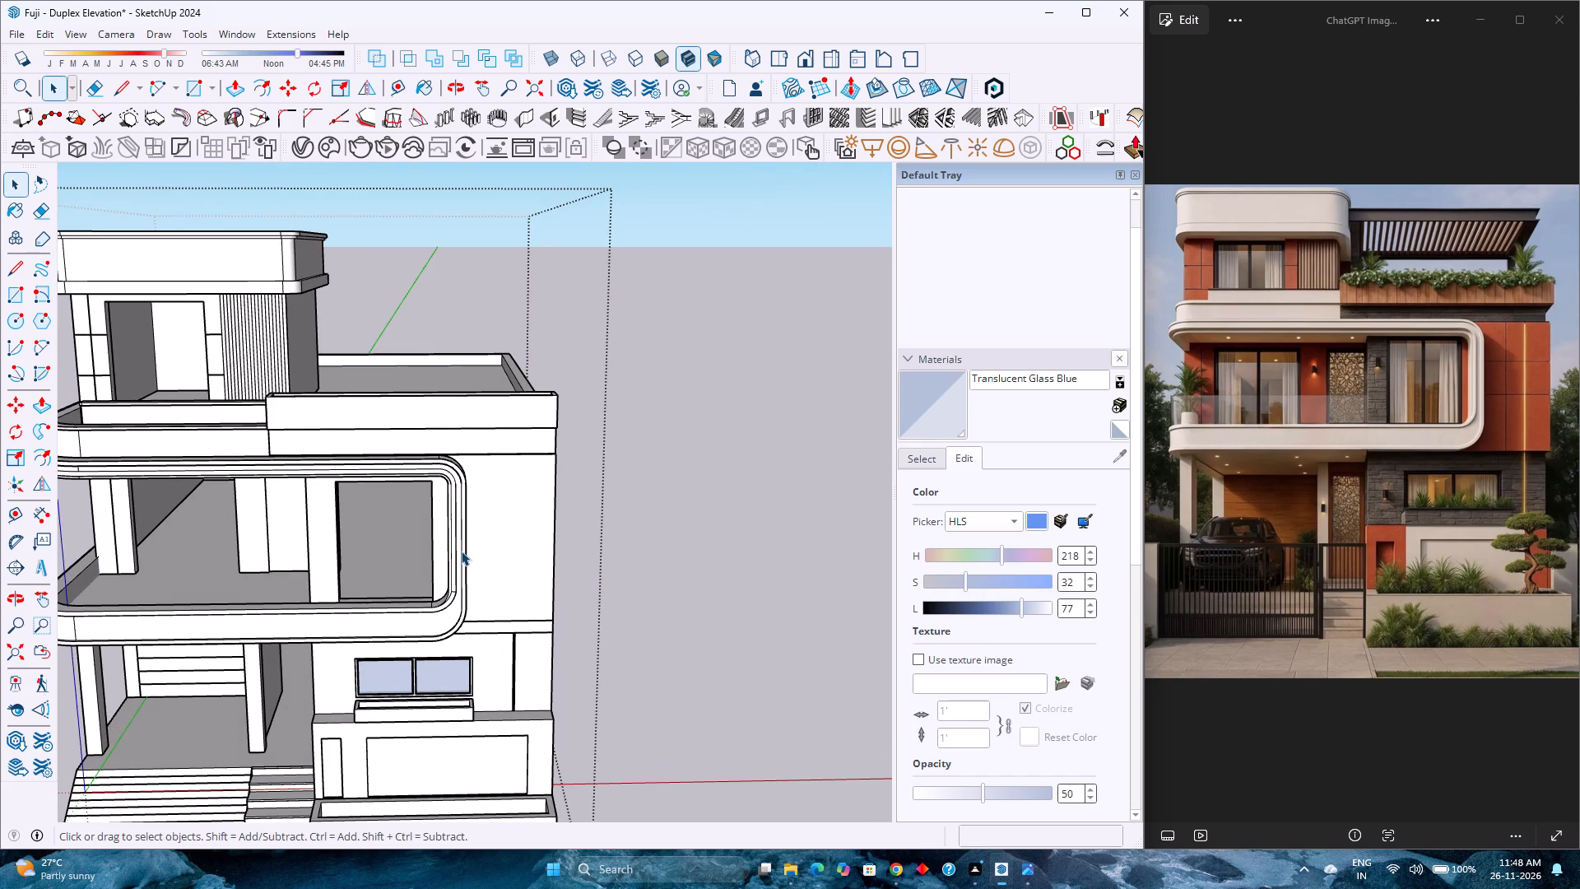
{"action": "middle_click_drag", "start_coordinate": [487, 547], "coordinate": [298, 556]}
{"action": "middle_click_drag", "start_coordinate": [325, 556], "coordinate": [538, 539]}
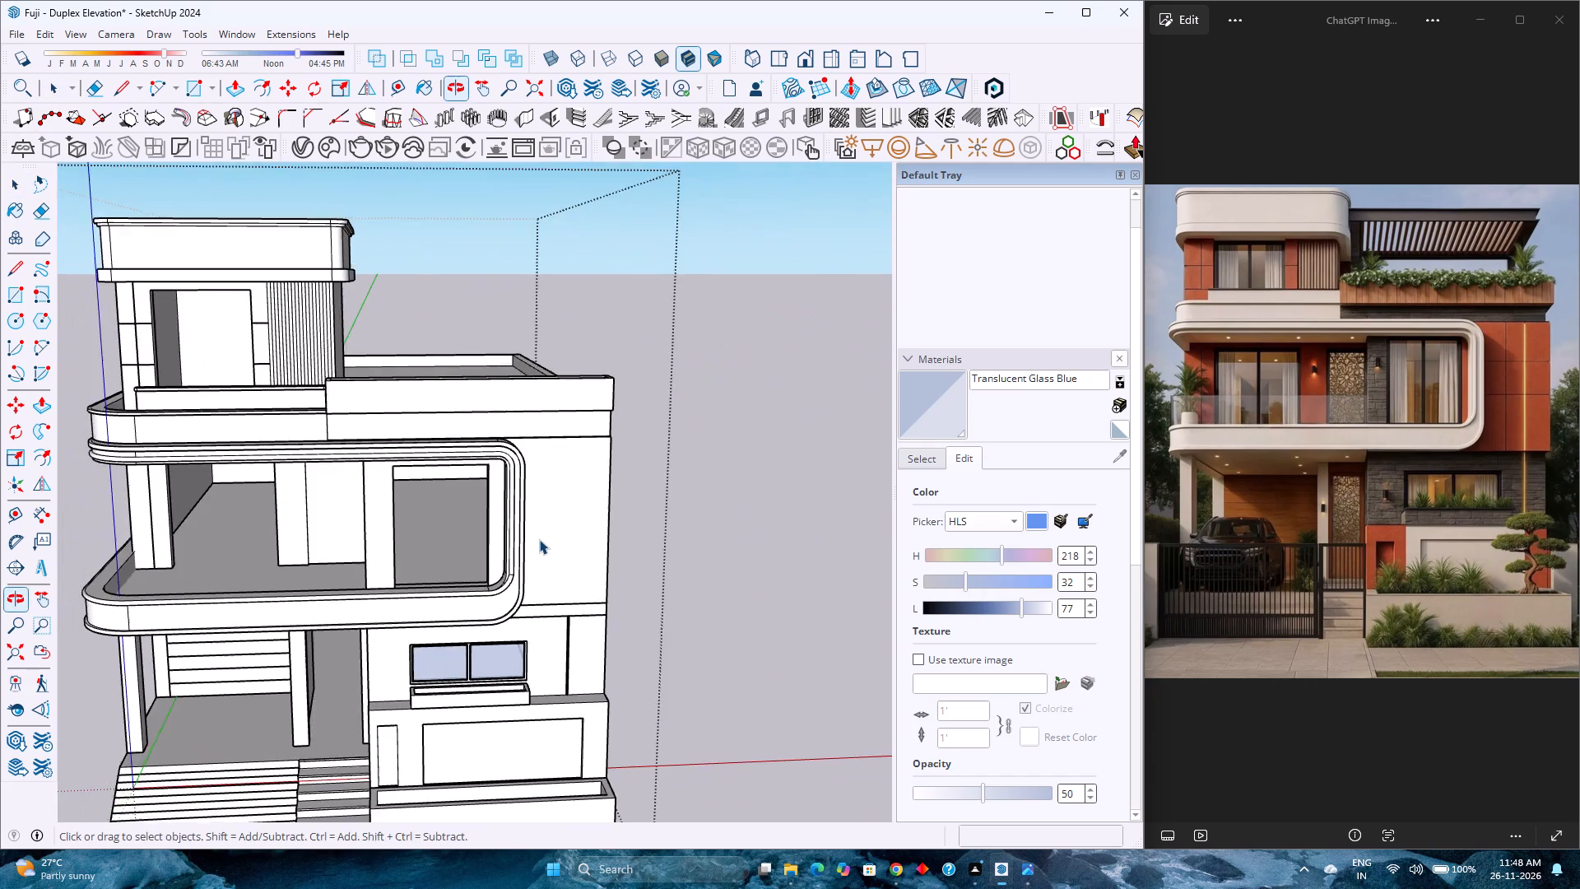
{"action": "scroll", "coordinate": [539, 539], "scroll_direction": "down", "scroll_amount": 2}
{"action": "middle_click_drag", "start_coordinate": [551, 588], "coordinate": [842, 495]}
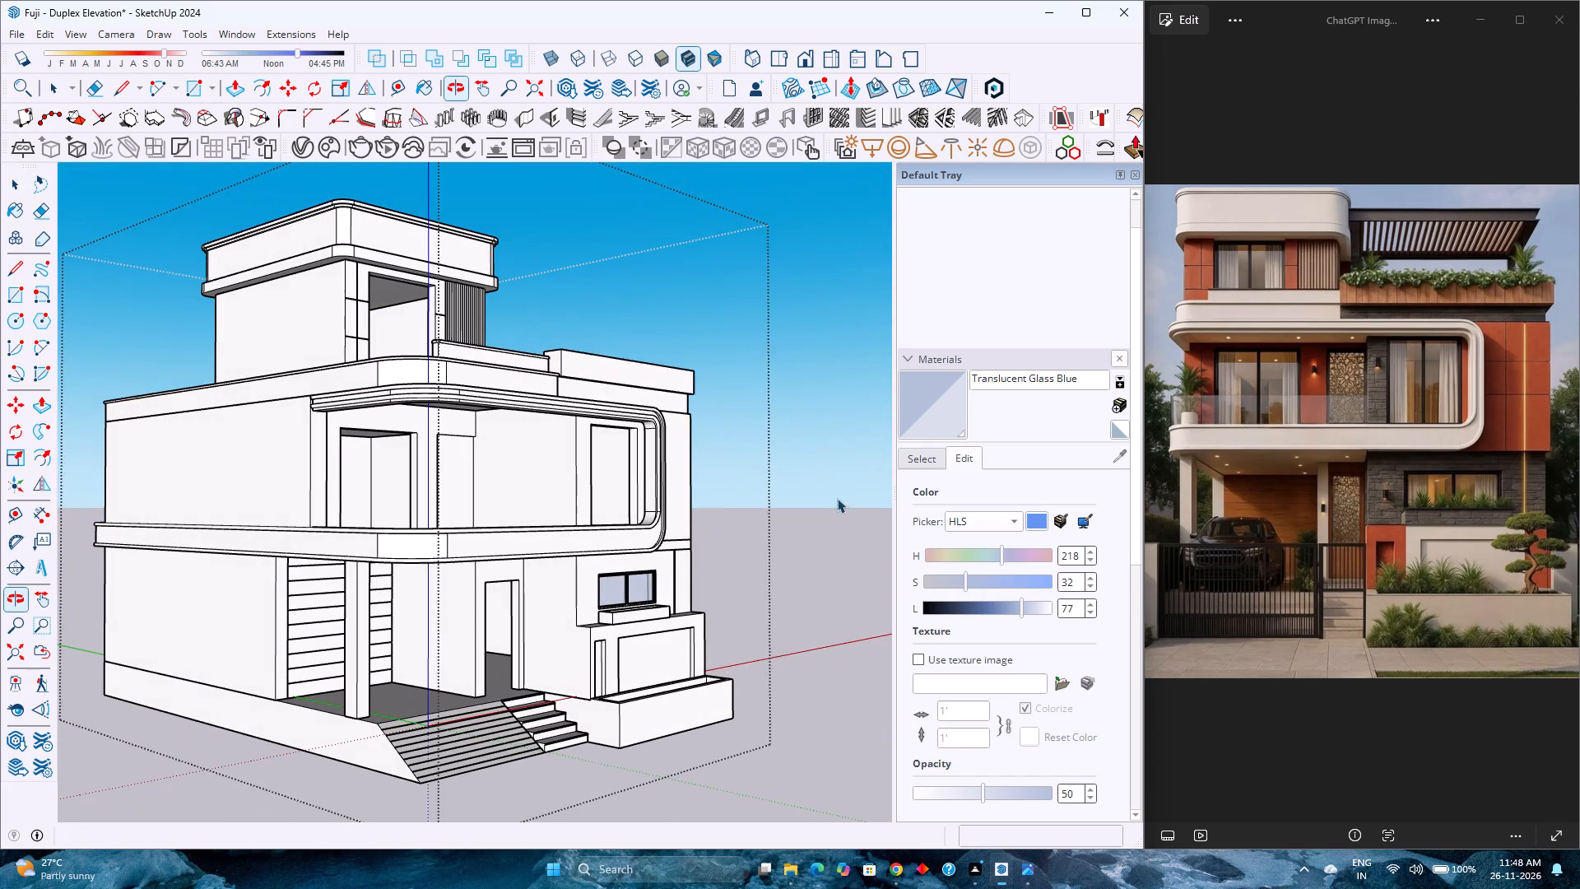
Move the middle-floor walls, balcony slab and frame, roof parapet, top-floor room and its cap together 1' toward the front.
{"action": "middle_click_drag", "start_coordinate": [53, 559], "coordinate": [314, 575]}
{"action": "middle_click_drag", "start_coordinate": [315, 573], "coordinate": [596, 602]}
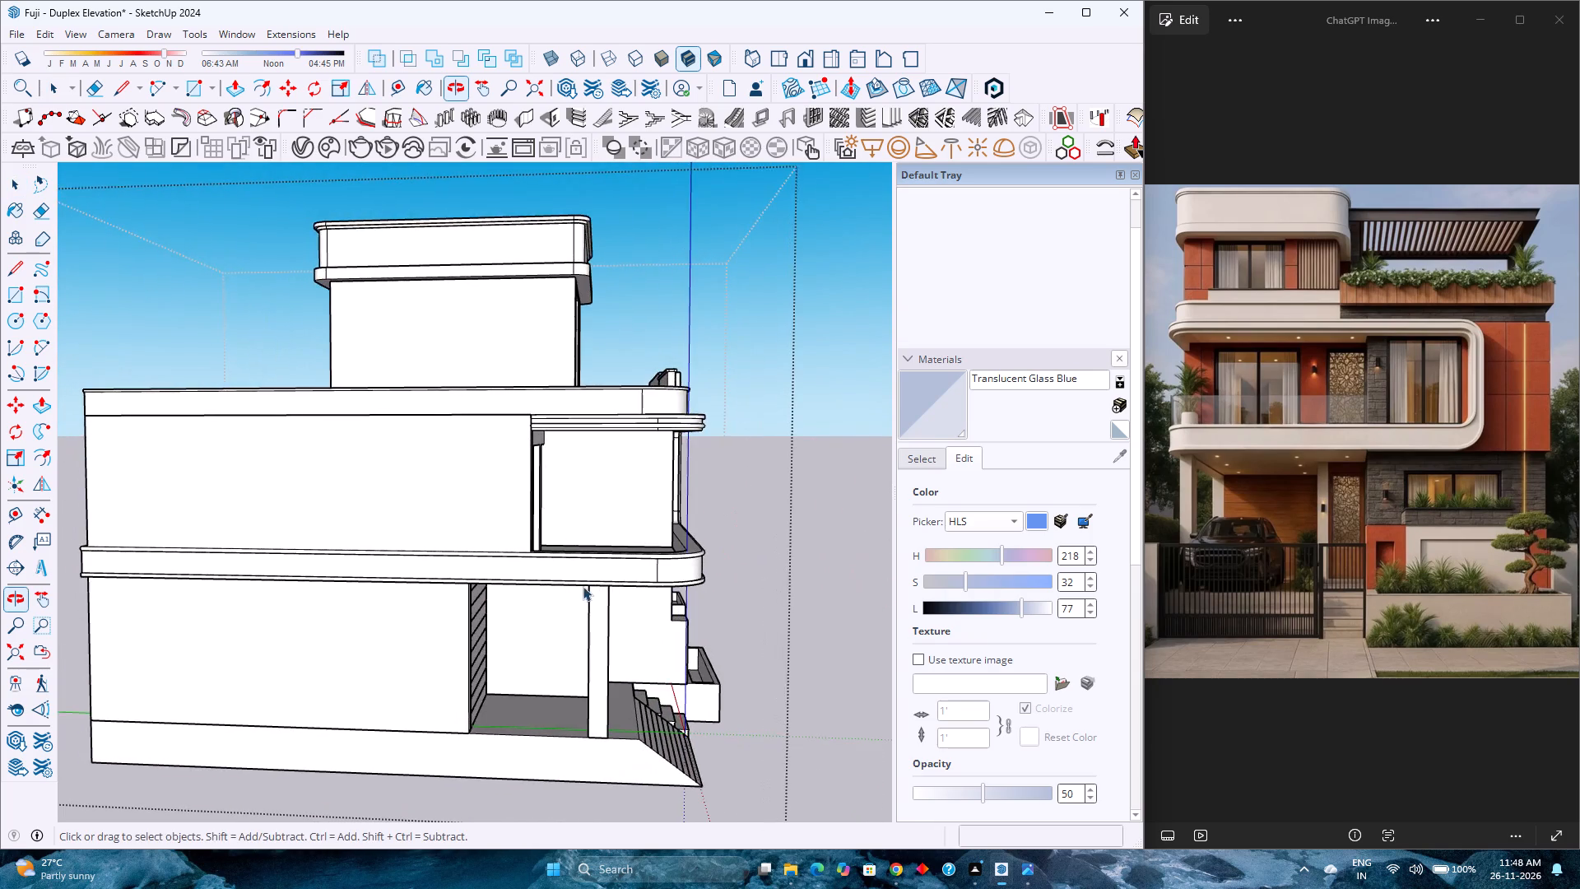
{"action": "scroll", "coordinate": [583, 585], "scroll_direction": "down", "scroll_amount": 7}
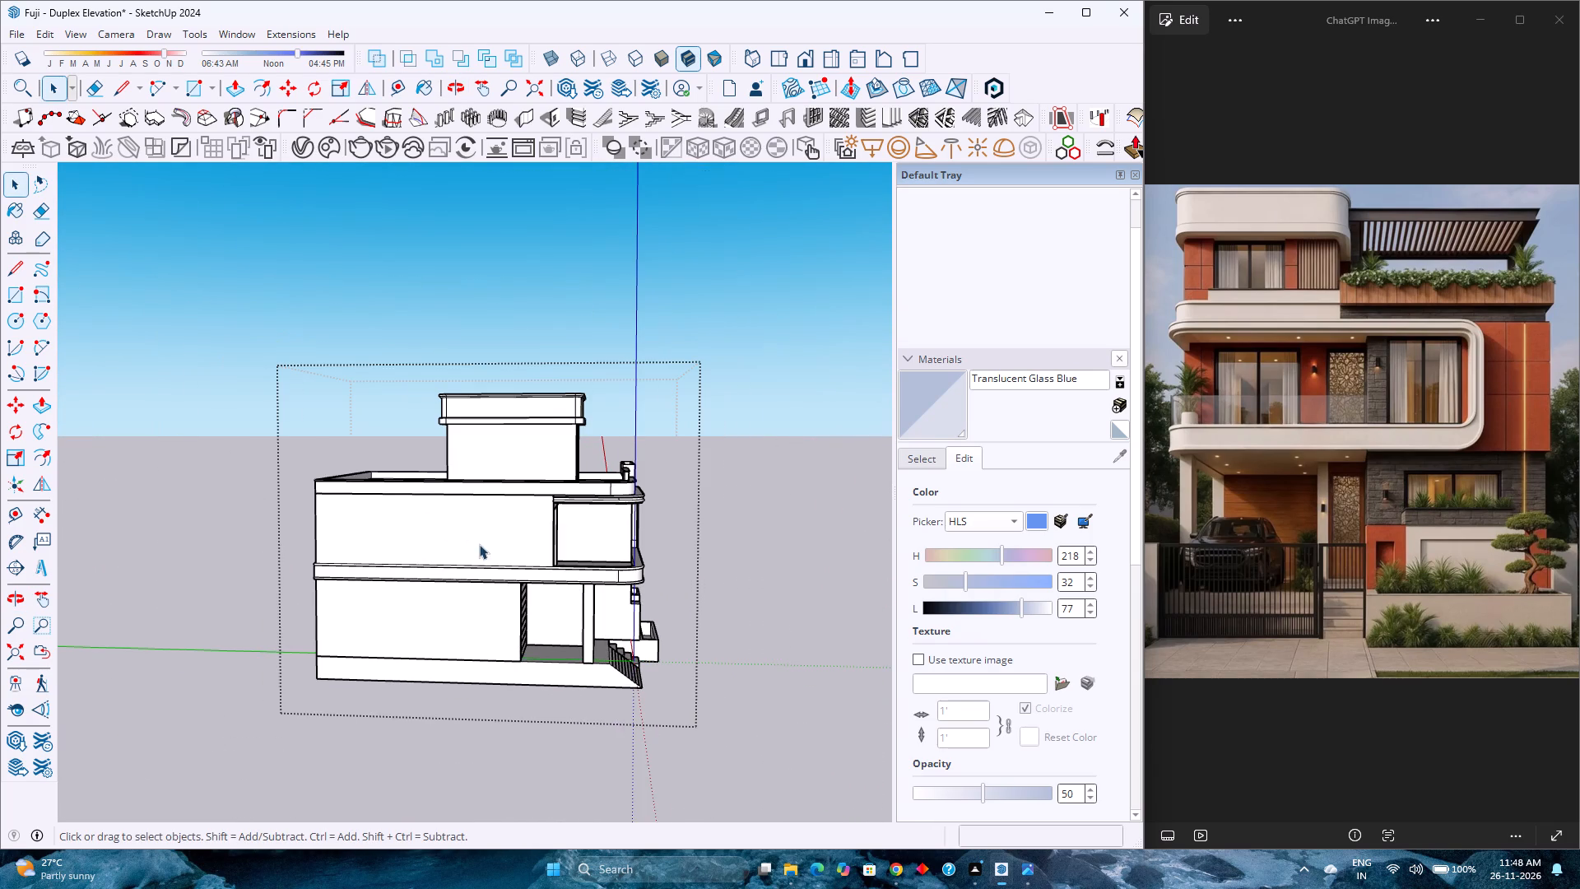
{"action": "middle_click_drag", "start_coordinate": [553, 576], "coordinate": [138, 538]}
{"action": "scroll", "coordinate": [553, 576], "scroll_direction": "up", "scroll_amount": 1}
{"action": "middle_click_drag", "start_coordinate": [516, 579], "coordinate": [165, 596]}
{"action": "scroll", "coordinate": [540, 554], "scroll_direction": "up", "scroll_amount": 3}
{"action": "middle_click_drag", "start_coordinate": [540, 554], "coordinate": [273, 553]}
{"action": "double_click", "coordinate": [398, 531]}
{"action": "scroll", "coordinate": [383, 533], "scroll_direction": "up", "scroll_amount": 1}
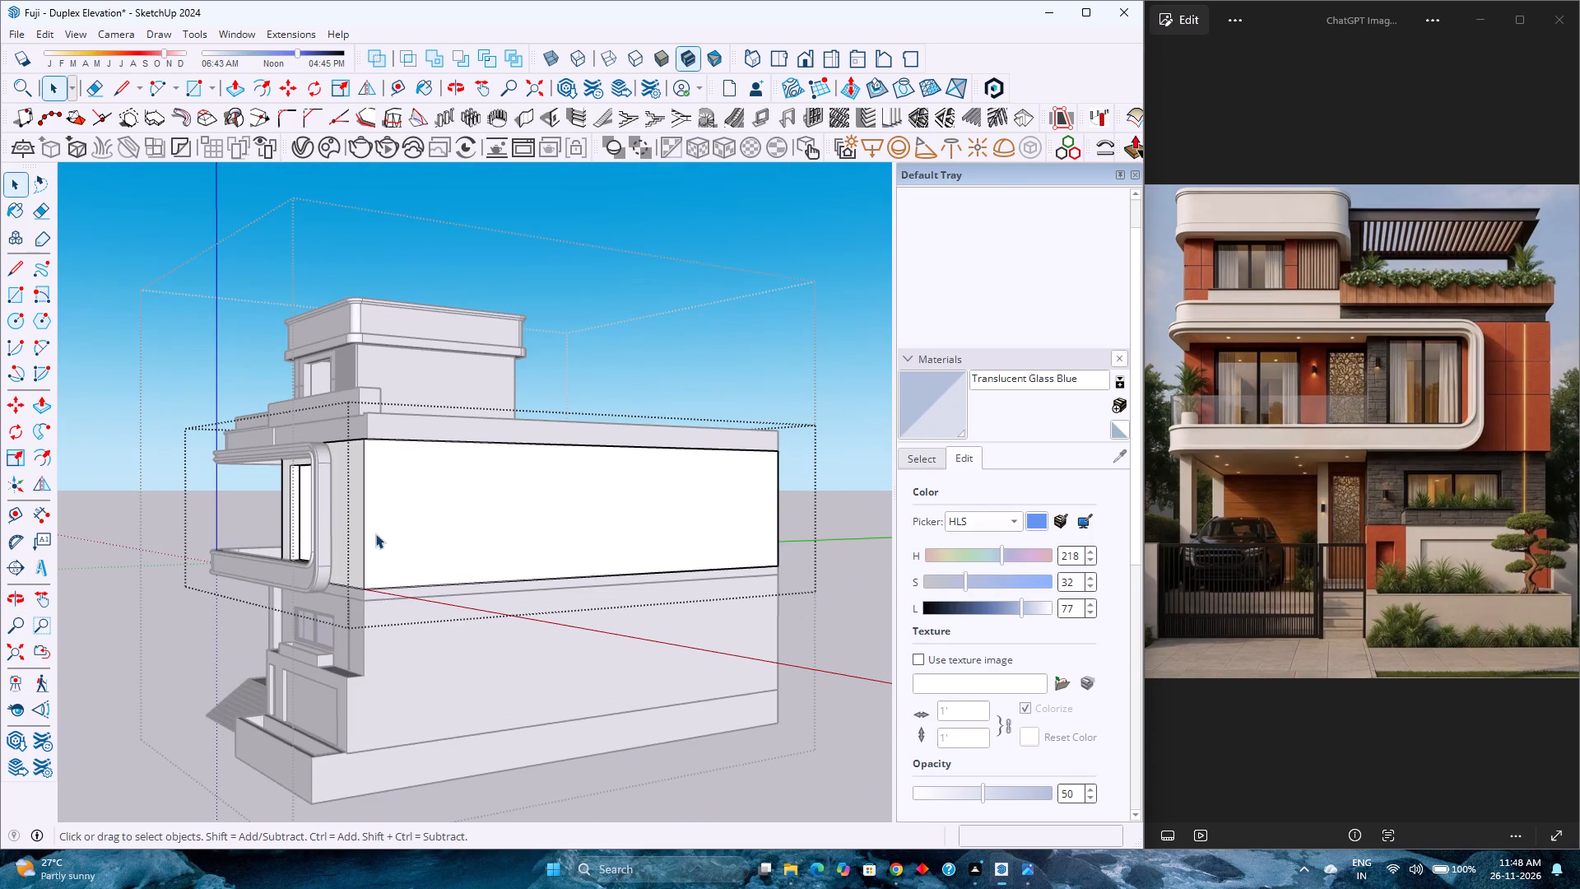
{"action": "key", "text": "Escape"}
{"action": "left_click", "coordinate": [377, 547]}
{"action": "left_click", "coordinate": [319, 556], "text": "ctrl"}
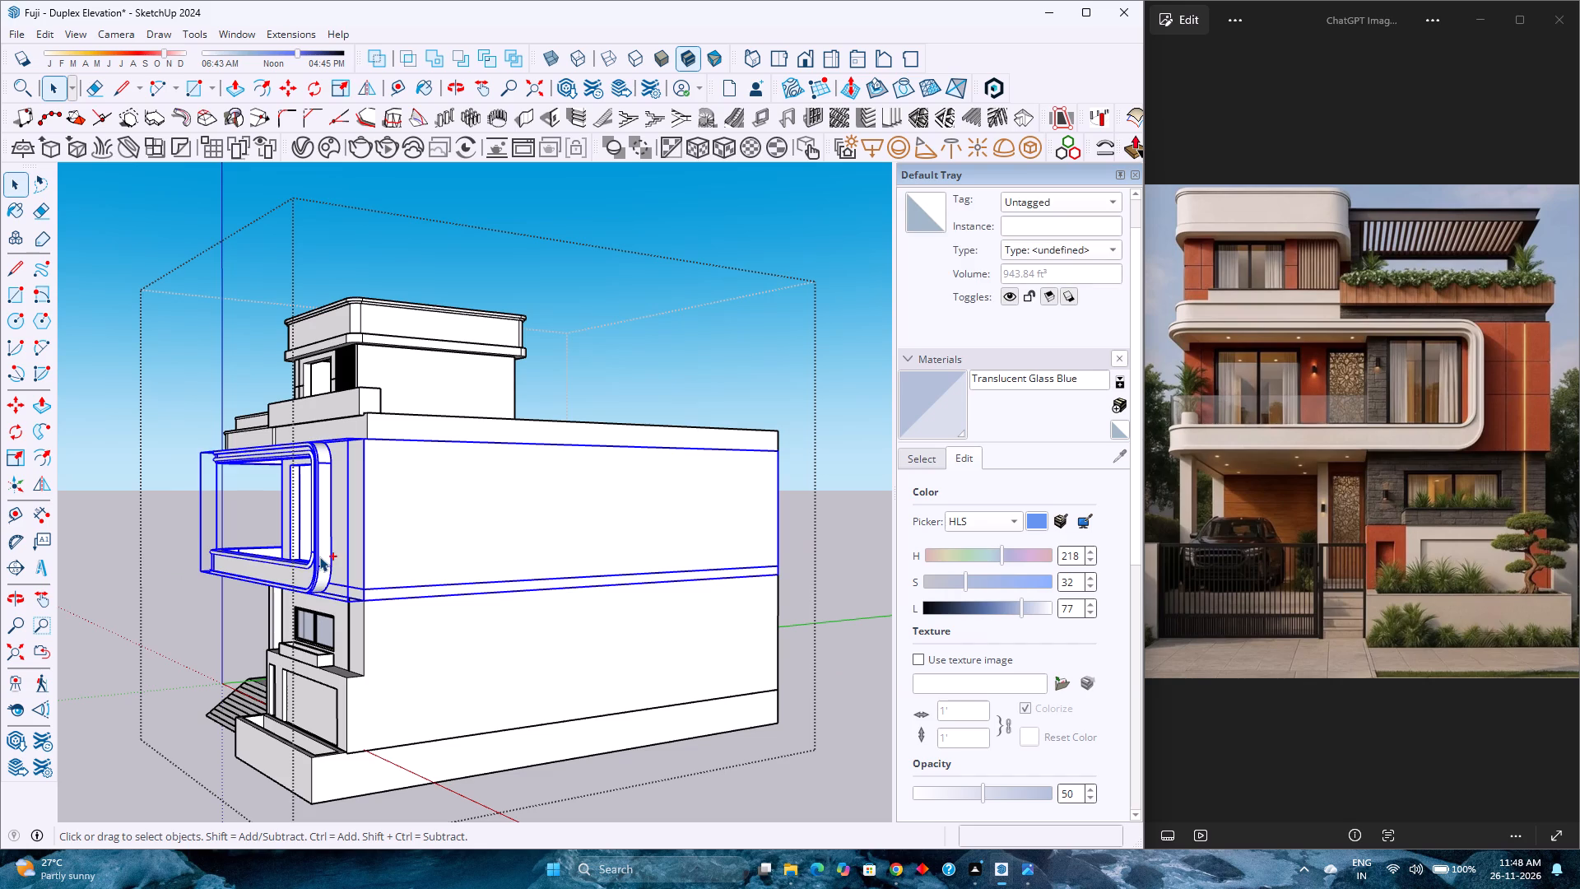
{"action": "scroll", "coordinate": [427, 571], "scroll_direction": "down", "scroll_amount": 3}
{"action": "middle_click_drag", "start_coordinate": [426, 575], "coordinate": [369, 658]}
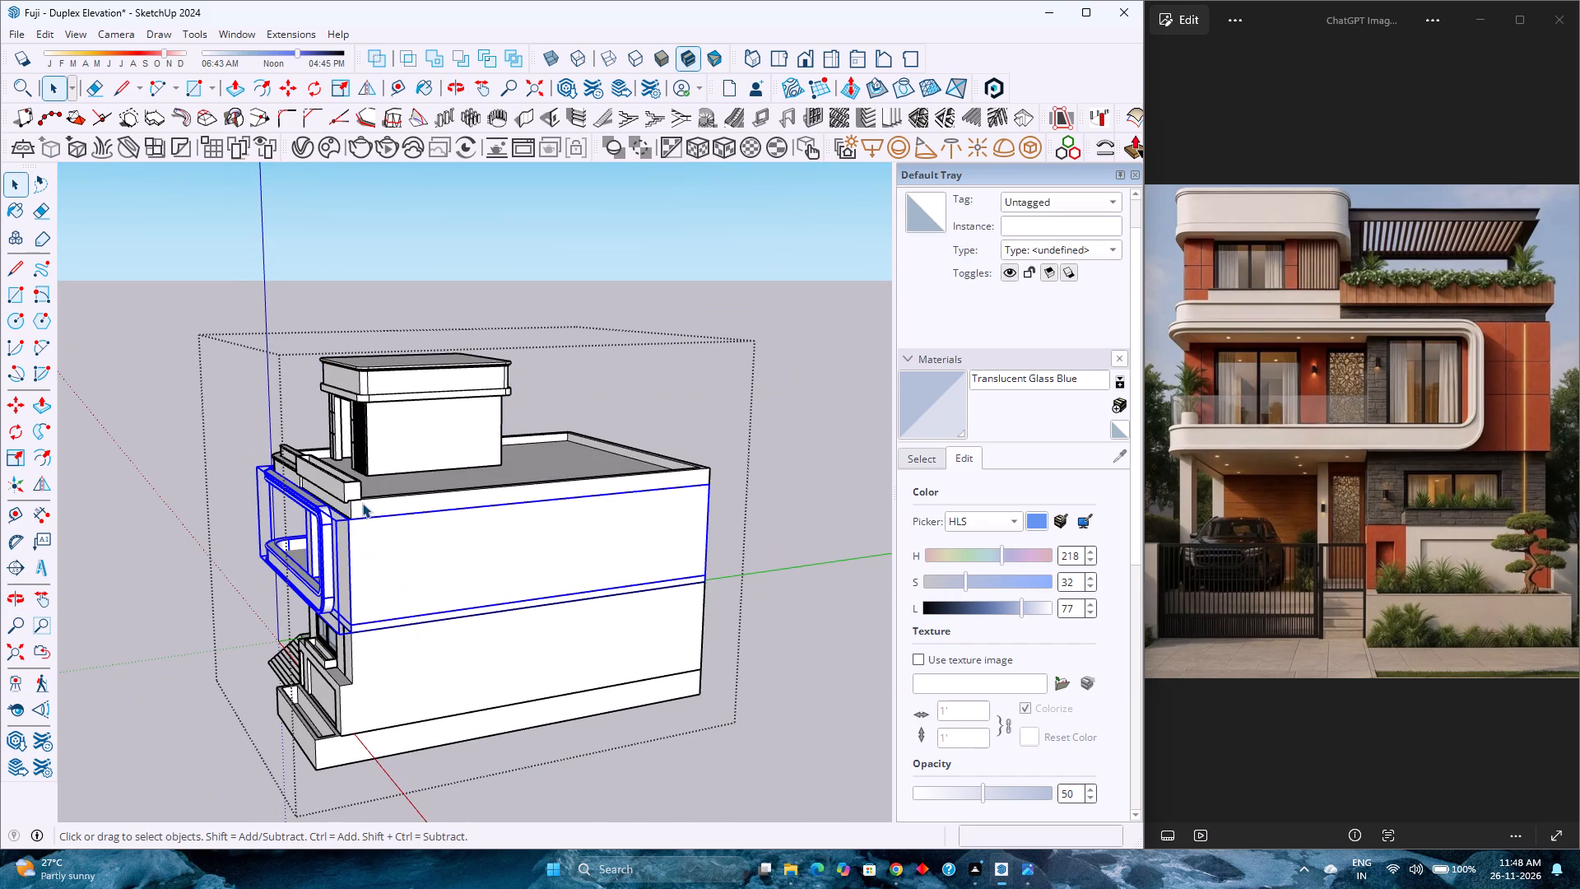
{"action": "left_click", "coordinate": [385, 505], "text": "ctrl"}
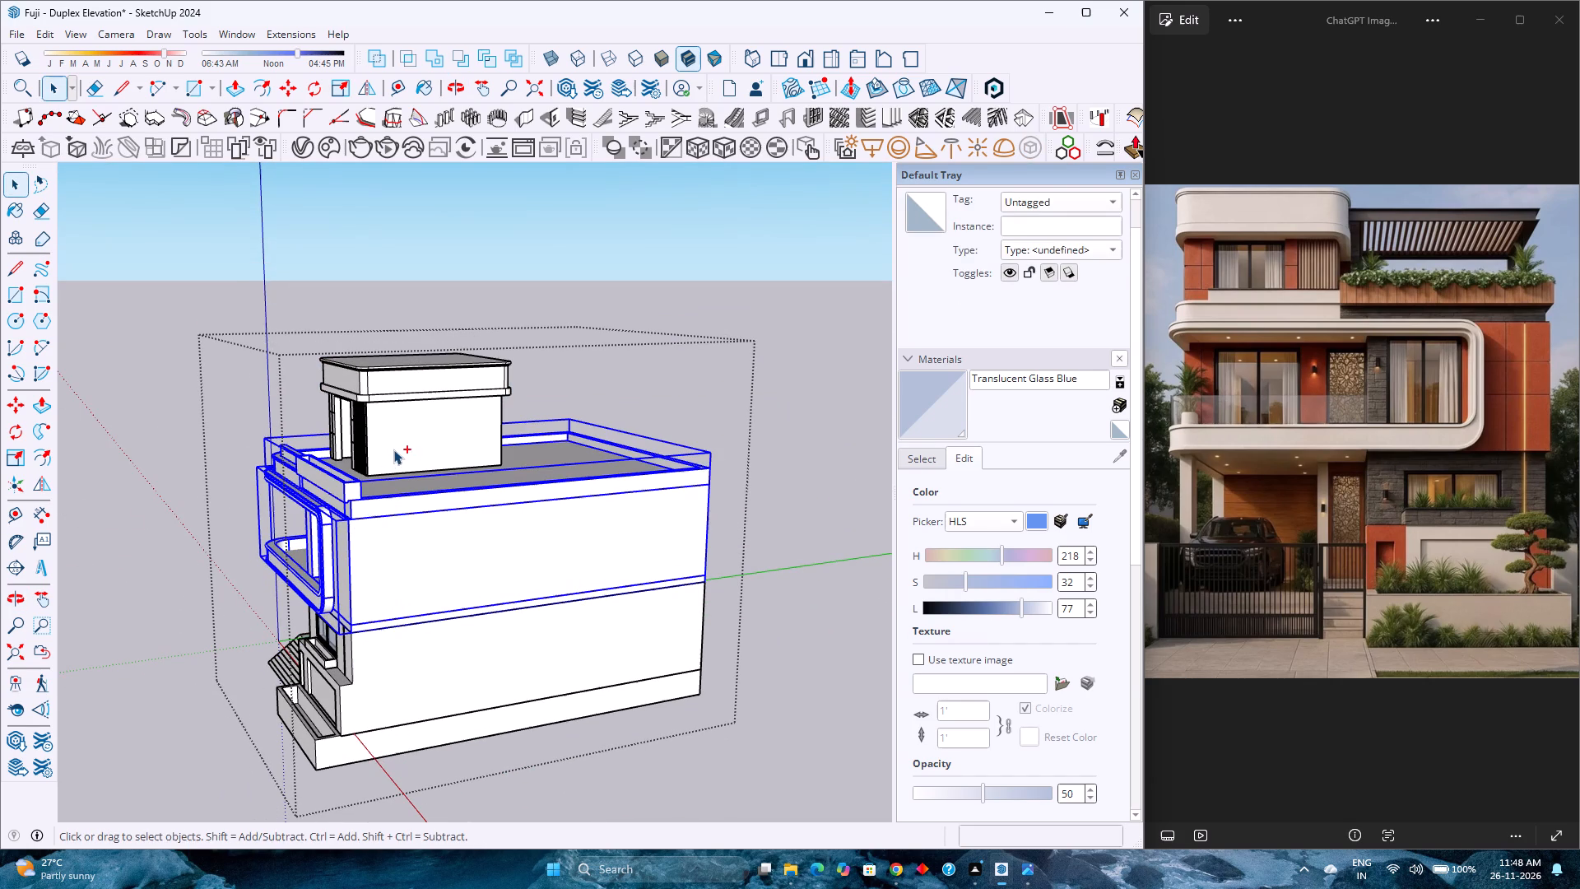
{"action": "left_click", "coordinate": [393, 449], "text": "ctrl"}
{"action": "left_click", "coordinate": [403, 390], "text": "ctrl"}
{"action": "scroll", "coordinate": [482, 600], "scroll_direction": "down", "scroll_amount": 3}
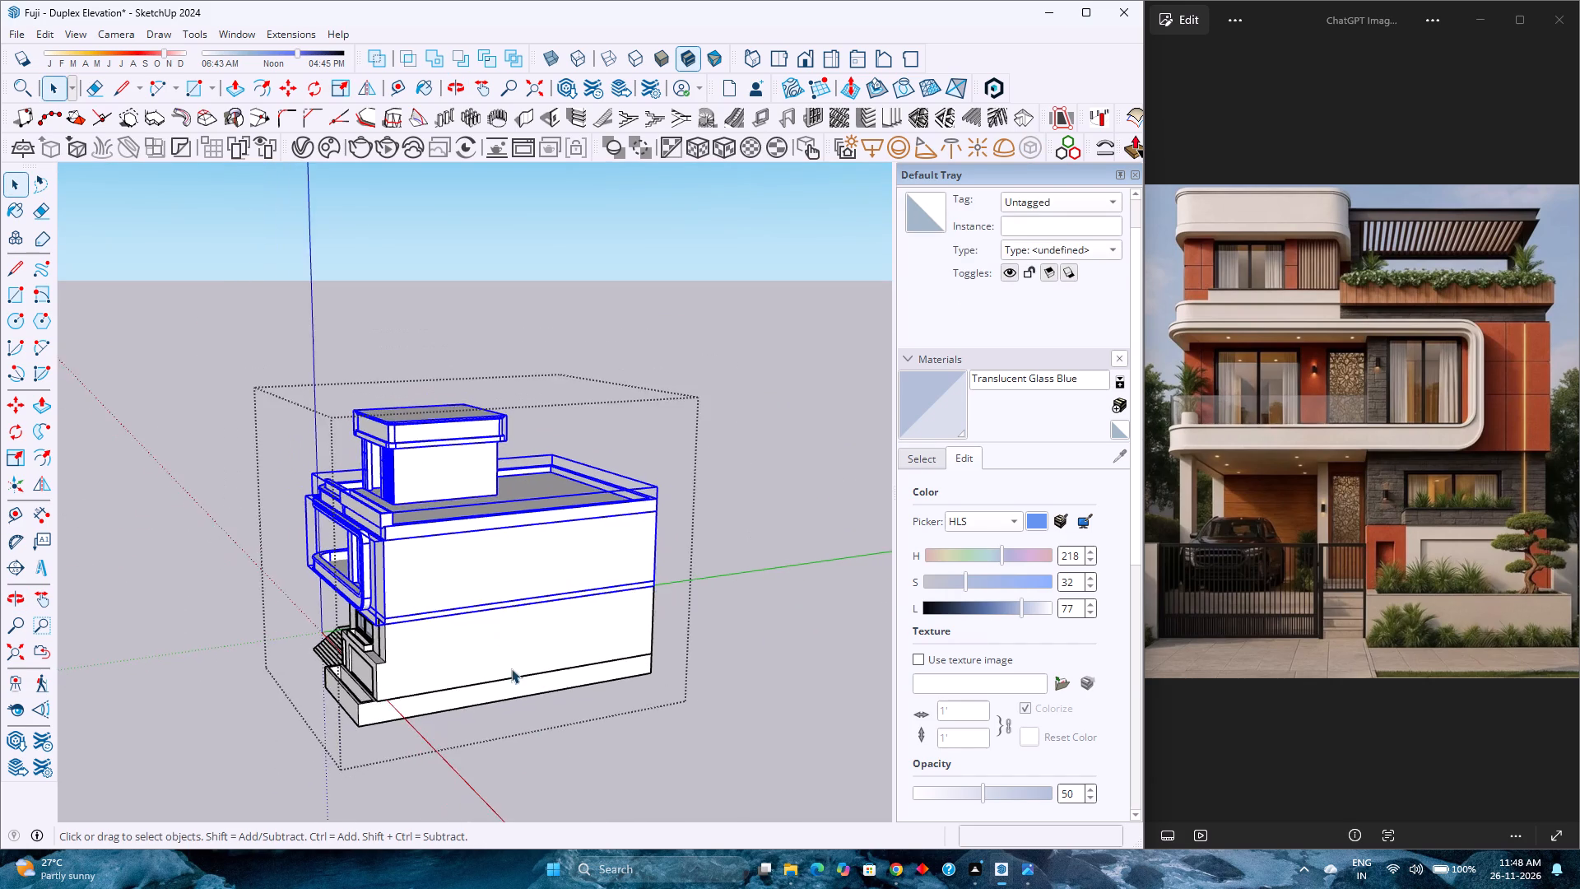
{"action": "middle_click_drag", "start_coordinate": [500, 666], "coordinate": [119, 577]}
{"action": "scroll", "coordinate": [534, 579], "scroll_direction": "up", "scroll_amount": 4}
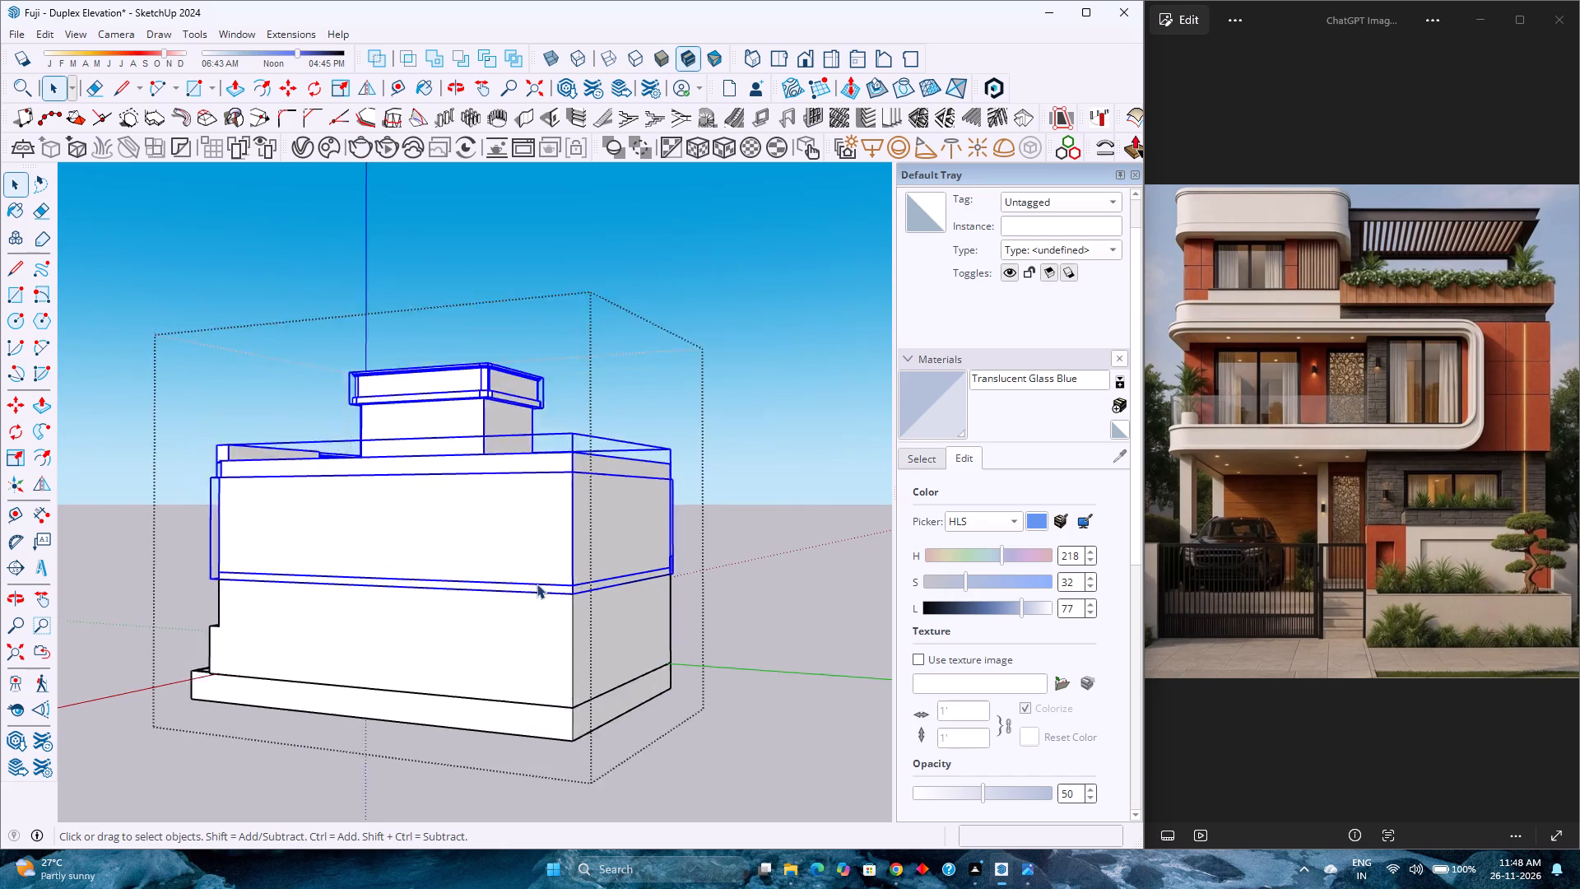
{"action": "scroll", "coordinate": [537, 584], "scroll_direction": "up", "scroll_amount": 3}
{"action": "key", "text": "comma"}
{"action": "scroll", "coordinate": [546, 590], "scroll_direction": "up", "scroll_amount": 8}
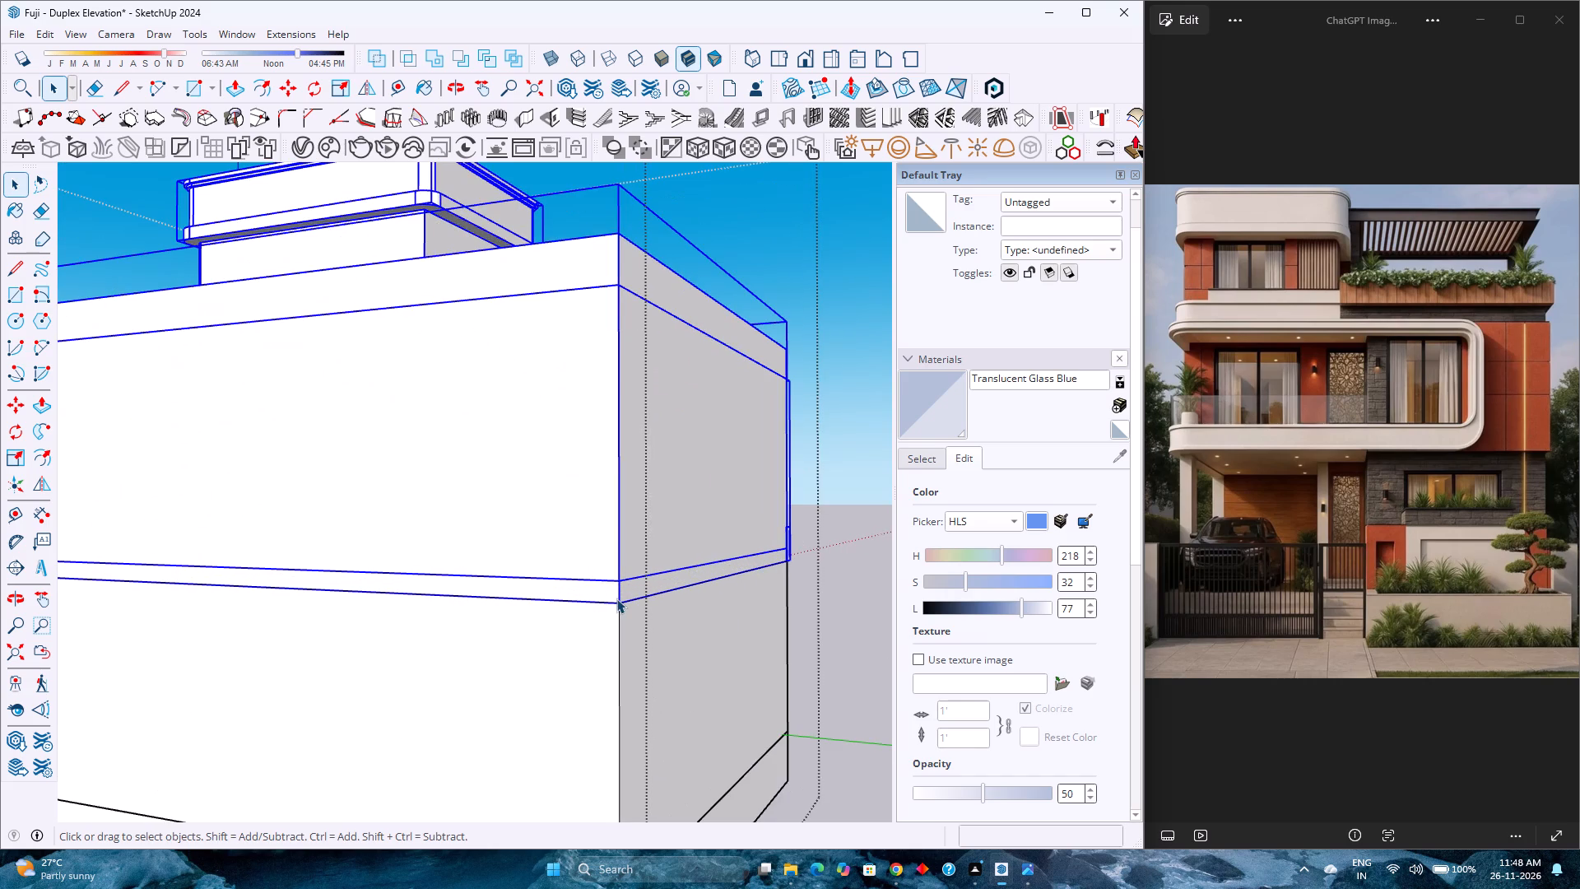
{"action": "key", "text": "m"}
{"action": "left_click", "coordinate": [619, 603]}
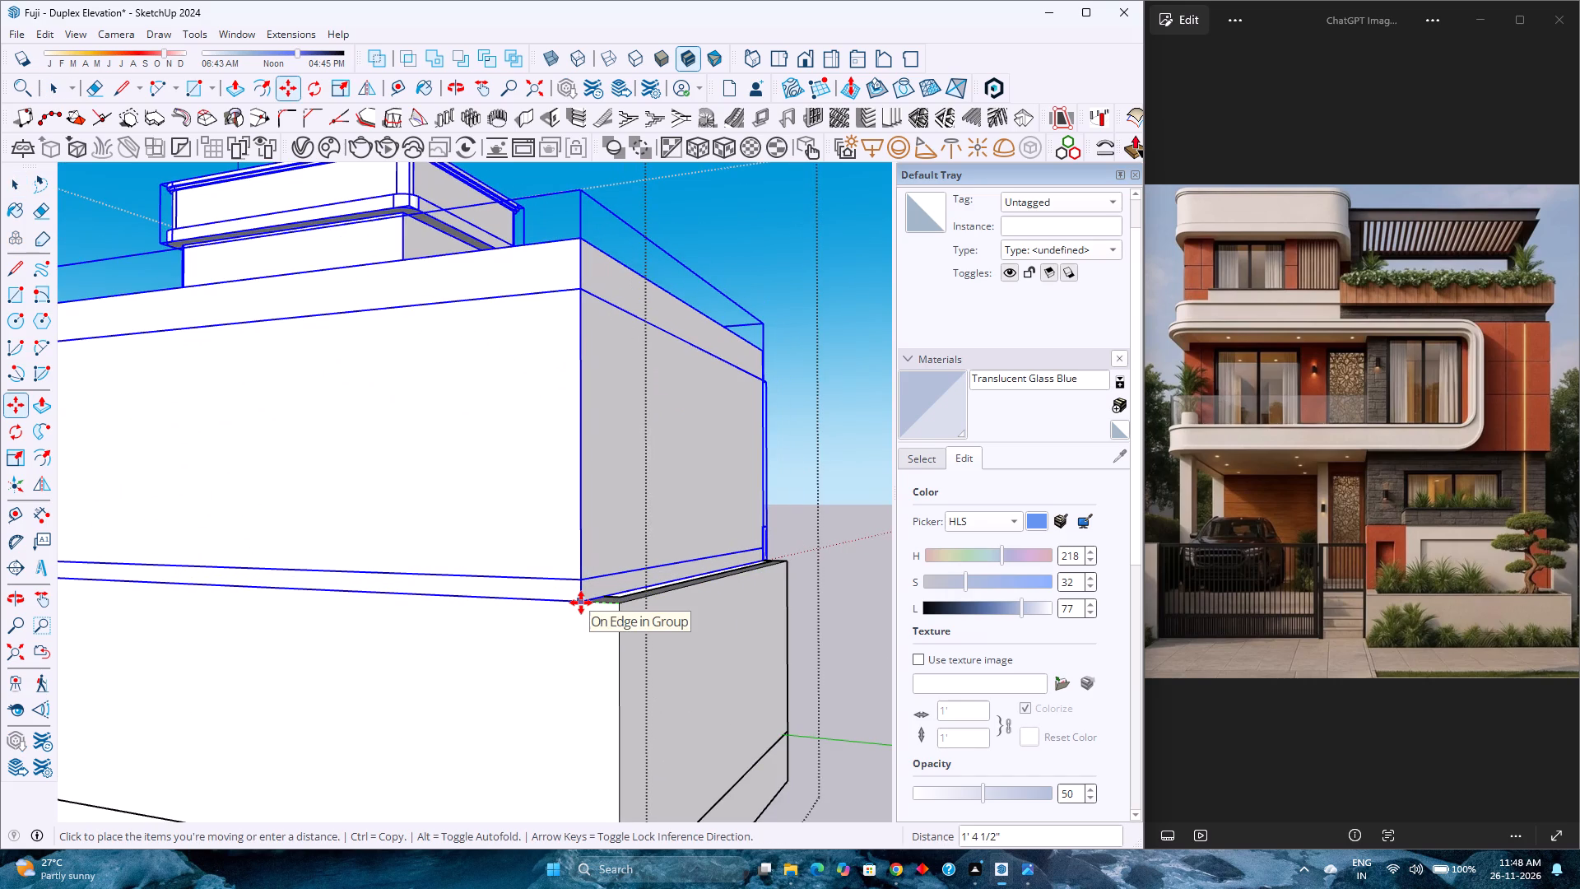
{"action": "type", "text": "1'"}
{"action": "key", "text": "Return"}
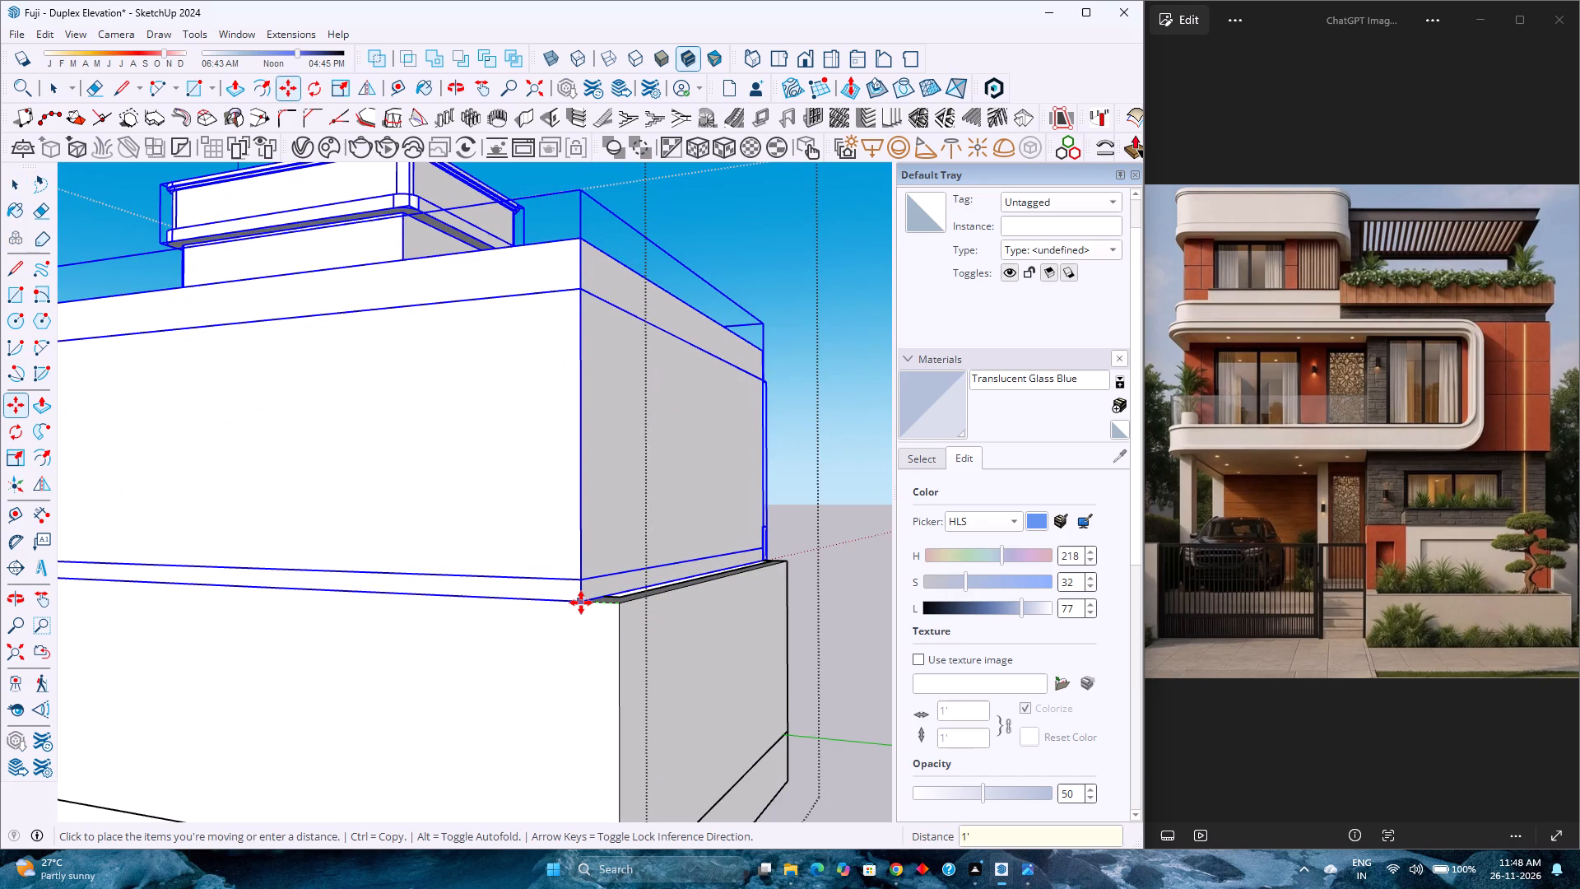
Examine the front overhang of the shifted upper floors above the ground-floor window wall and the offset at the rear.
{"action": "scroll", "coordinate": [583, 603], "scroll_direction": "up", "scroll_amount": 4}
{"action": "middle_click_drag", "start_coordinate": [583, 603], "coordinate": [663, 710]}
{"action": "scroll", "coordinate": [550, 650], "scroll_direction": "down", "scroll_amount": 18}
{"action": "middle_click_drag", "start_coordinate": [388, 649], "coordinate": [786, 546]}
{"action": "scroll", "coordinate": [495, 598], "scroll_direction": "up", "scroll_amount": 1}
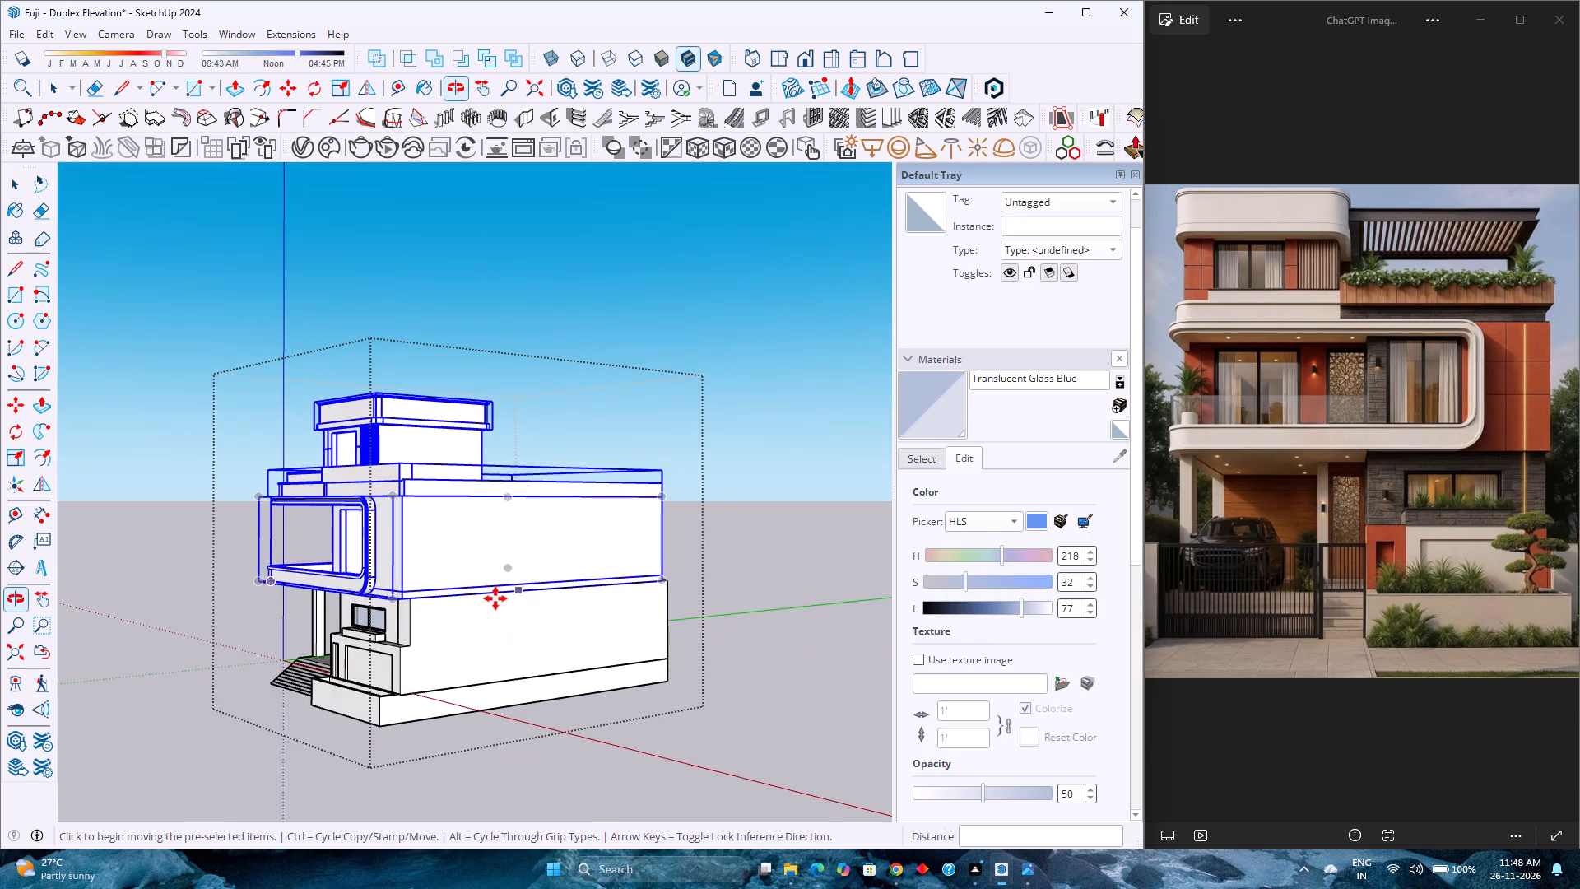
{"action": "scroll", "coordinate": [495, 598], "scroll_direction": "up", "scroll_amount": 4}
{"action": "middle_click_drag", "start_coordinate": [442, 613], "coordinate": [699, 519]}
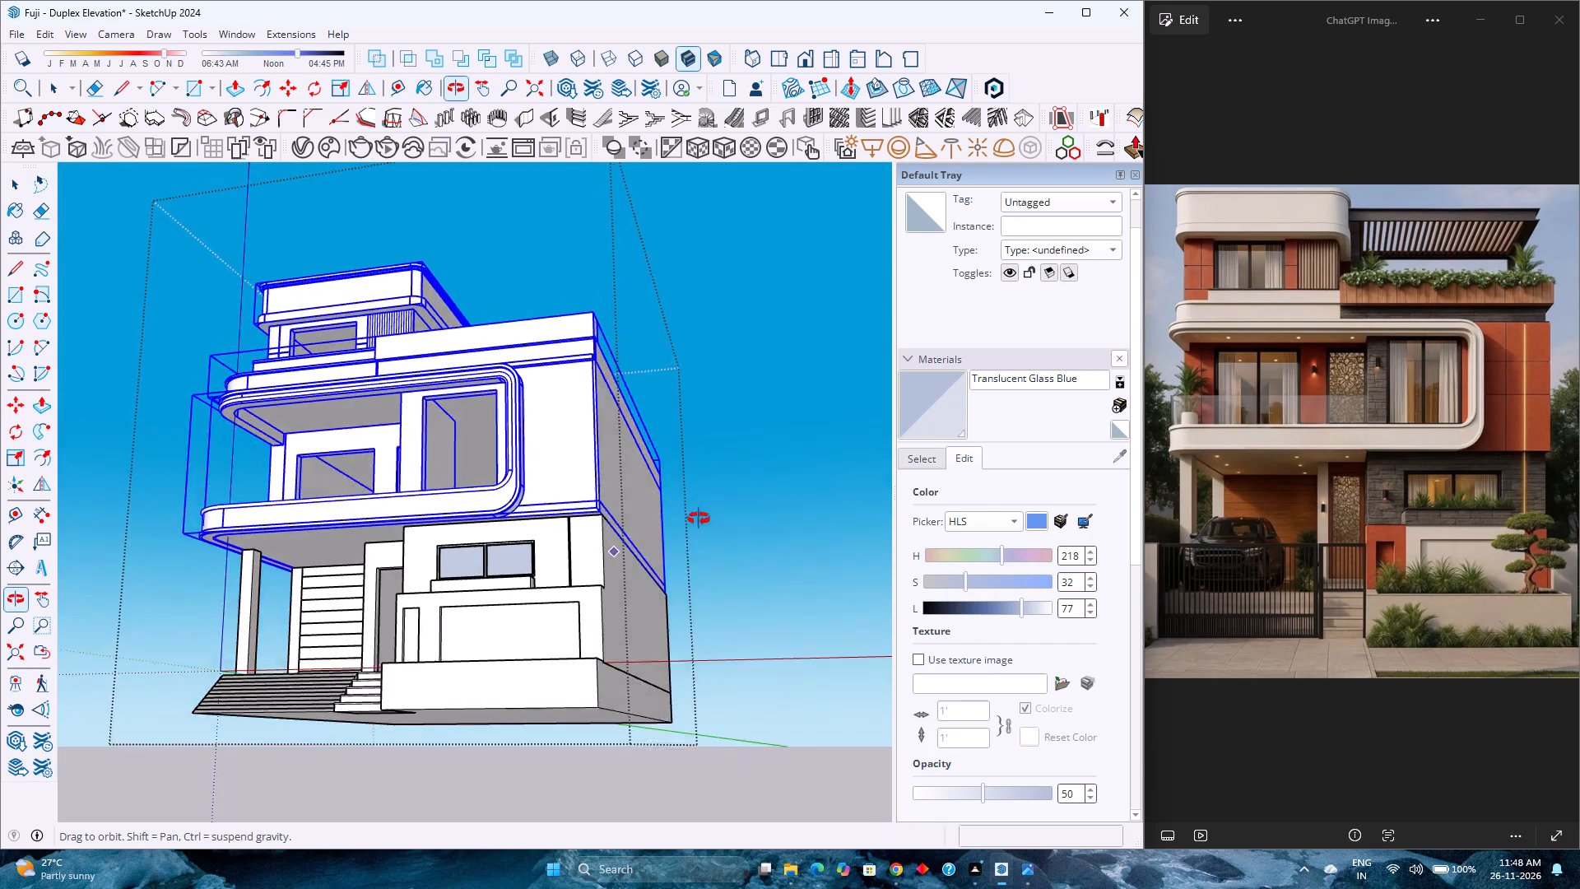
{"action": "middle_click_drag", "start_coordinate": [699, 519], "coordinate": [534, 527]}
{"action": "scroll", "coordinate": [414, 539], "scroll_direction": "up", "scroll_amount": 8}
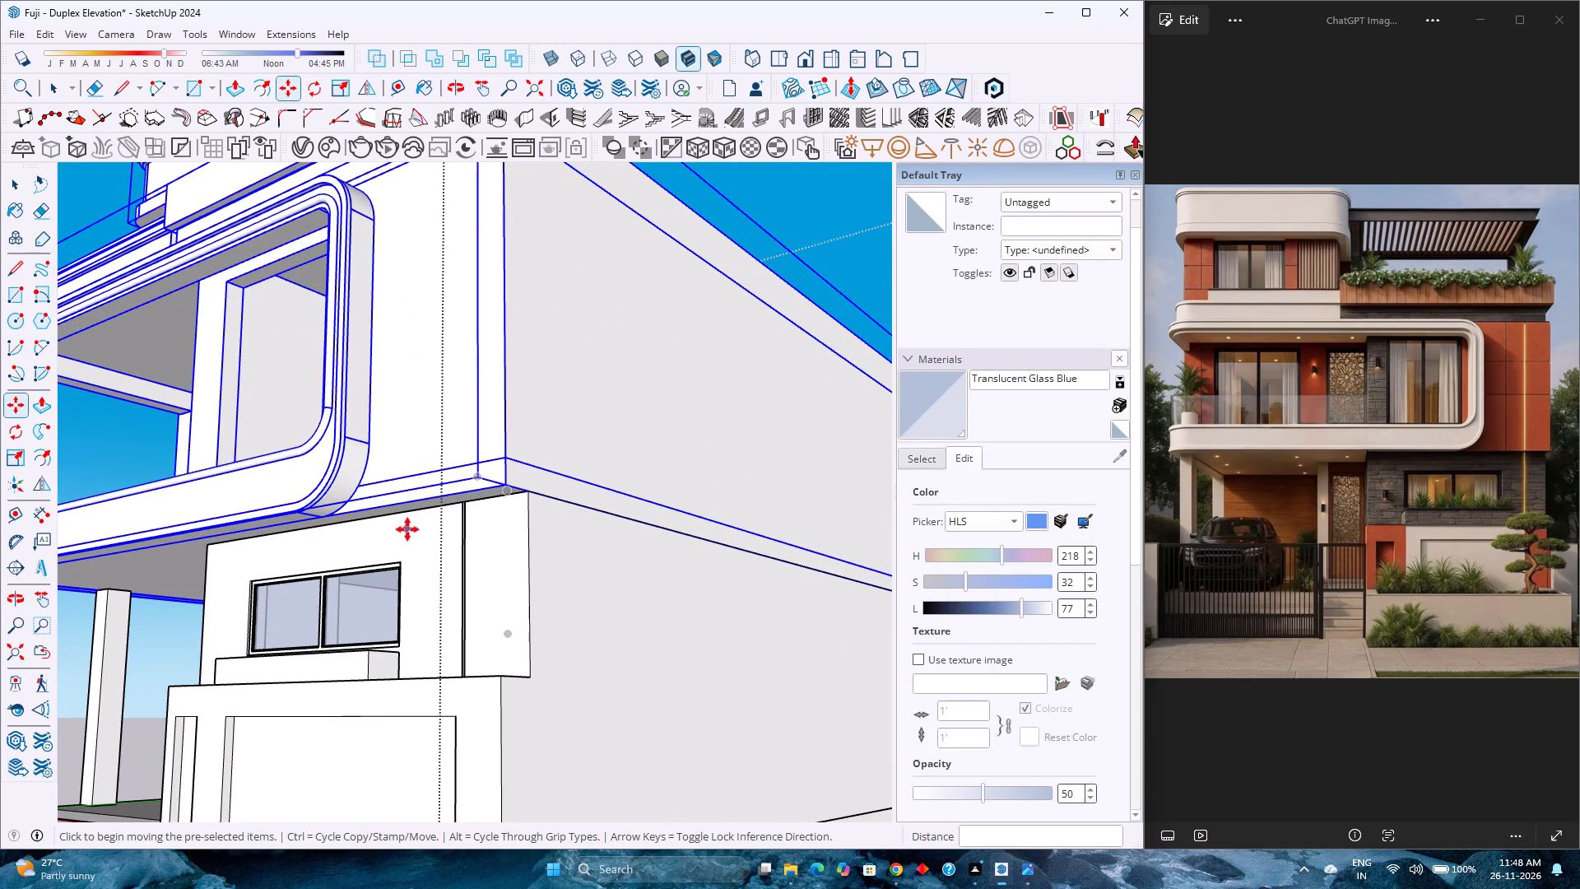
{"action": "scroll", "coordinate": [432, 511], "scroll_direction": "down", "scroll_amount": 3}
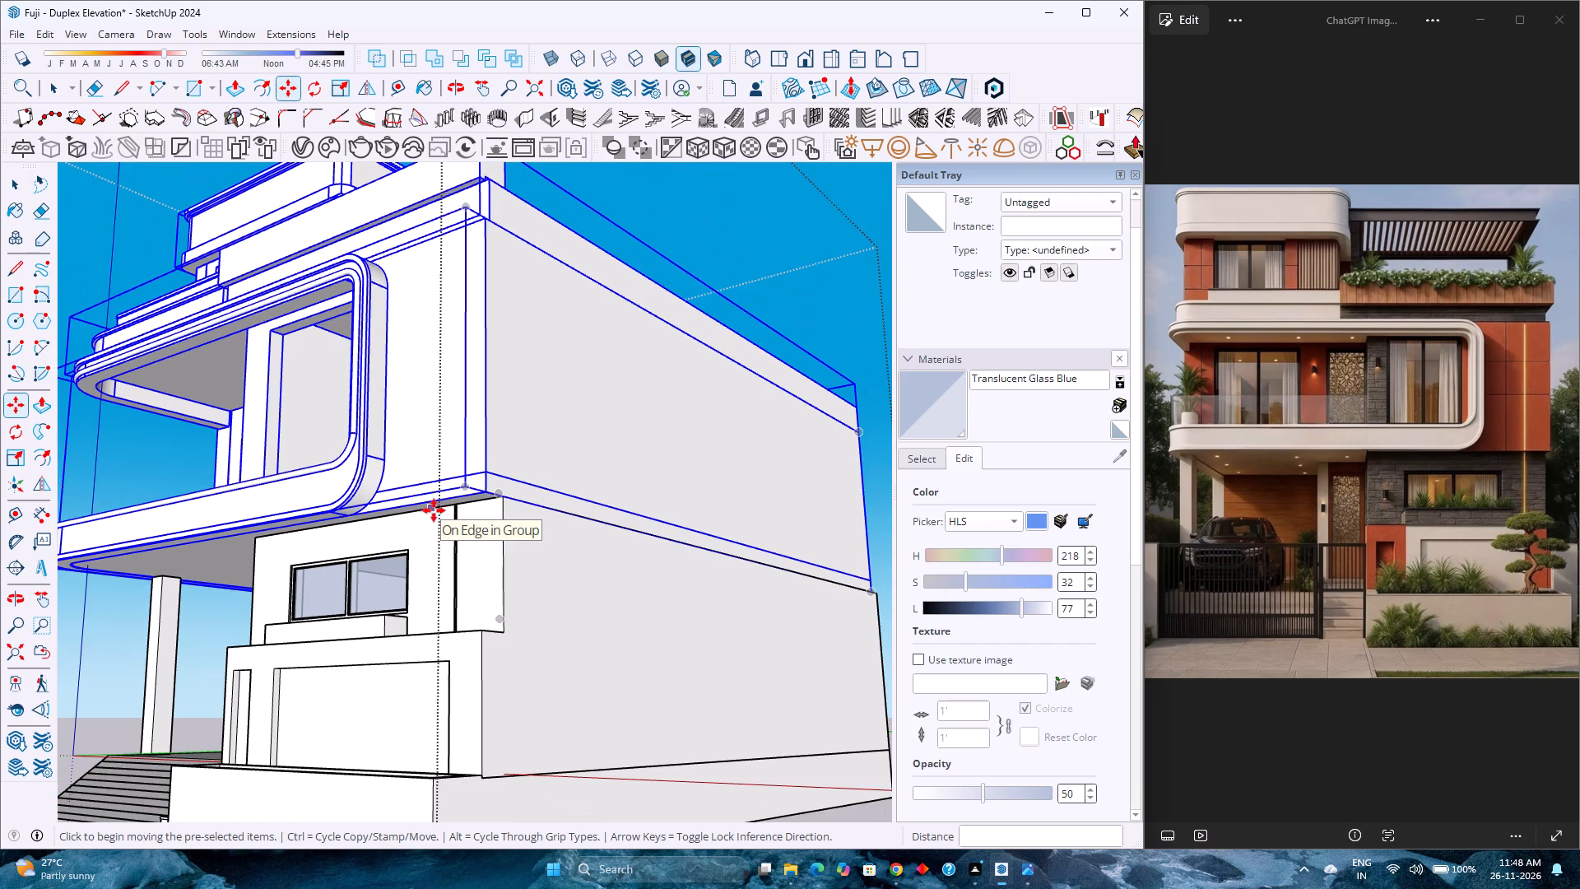
{"action": "scroll", "coordinate": [513, 489], "scroll_direction": "up", "scroll_amount": 2}
{"action": "middle_click_drag", "start_coordinate": [513, 489], "coordinate": [490, 637]}
{"action": "scroll", "coordinate": [416, 594], "scroll_direction": "down", "scroll_amount": 2}
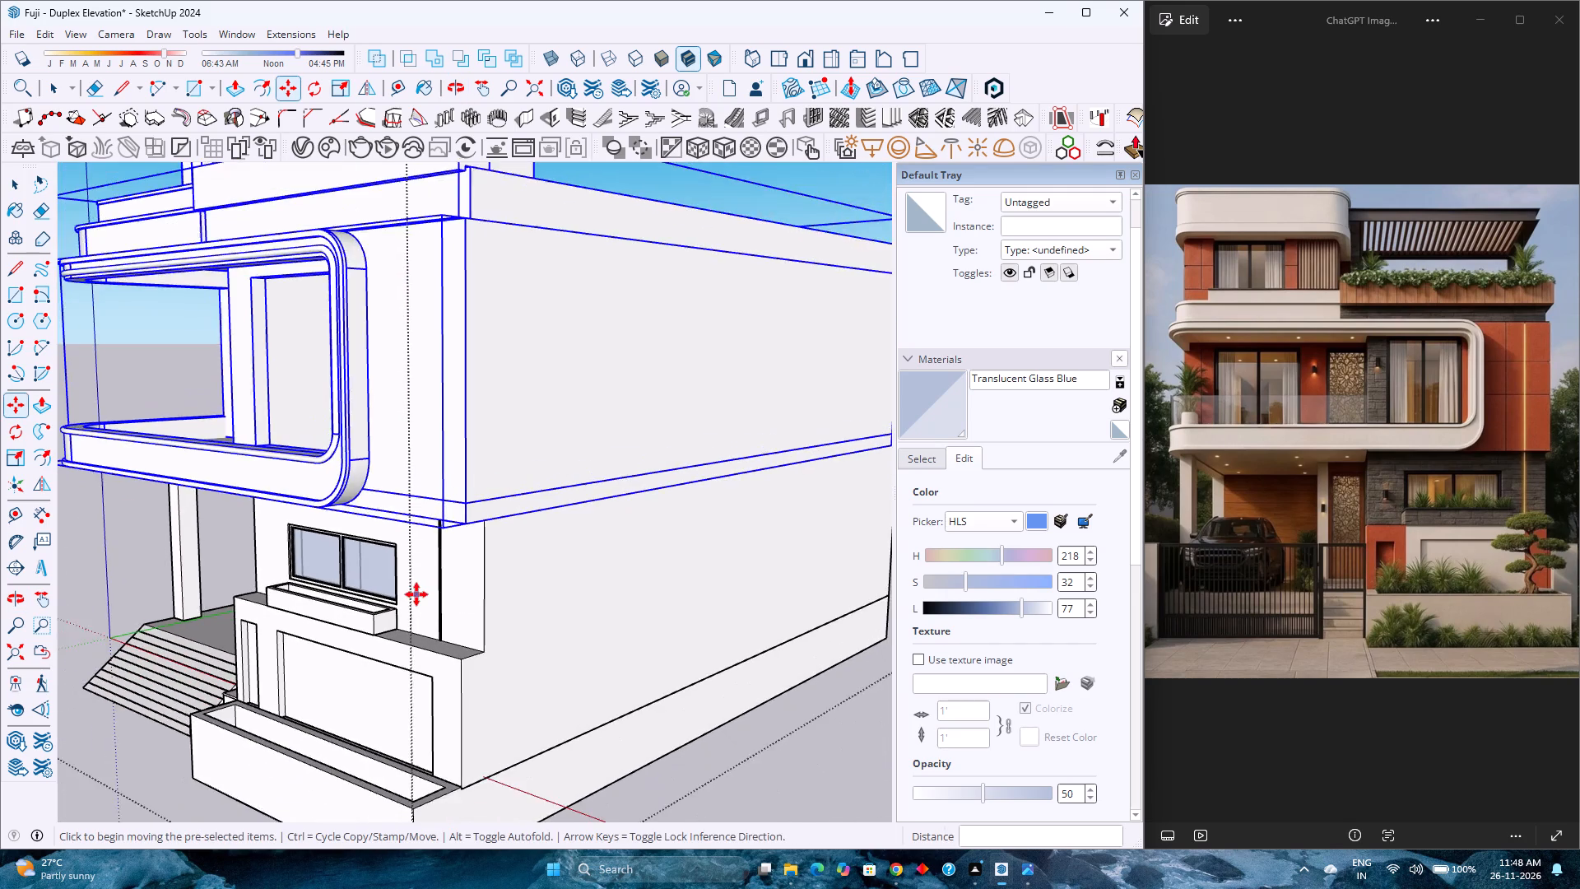
{"action": "middle_click_drag", "start_coordinate": [416, 594], "coordinate": [447, 554]}
{"action": "middle_click", "coordinate": [449, 554]}
{"action": "middle_click_drag", "start_coordinate": [506, 516], "coordinate": [508, 553]}
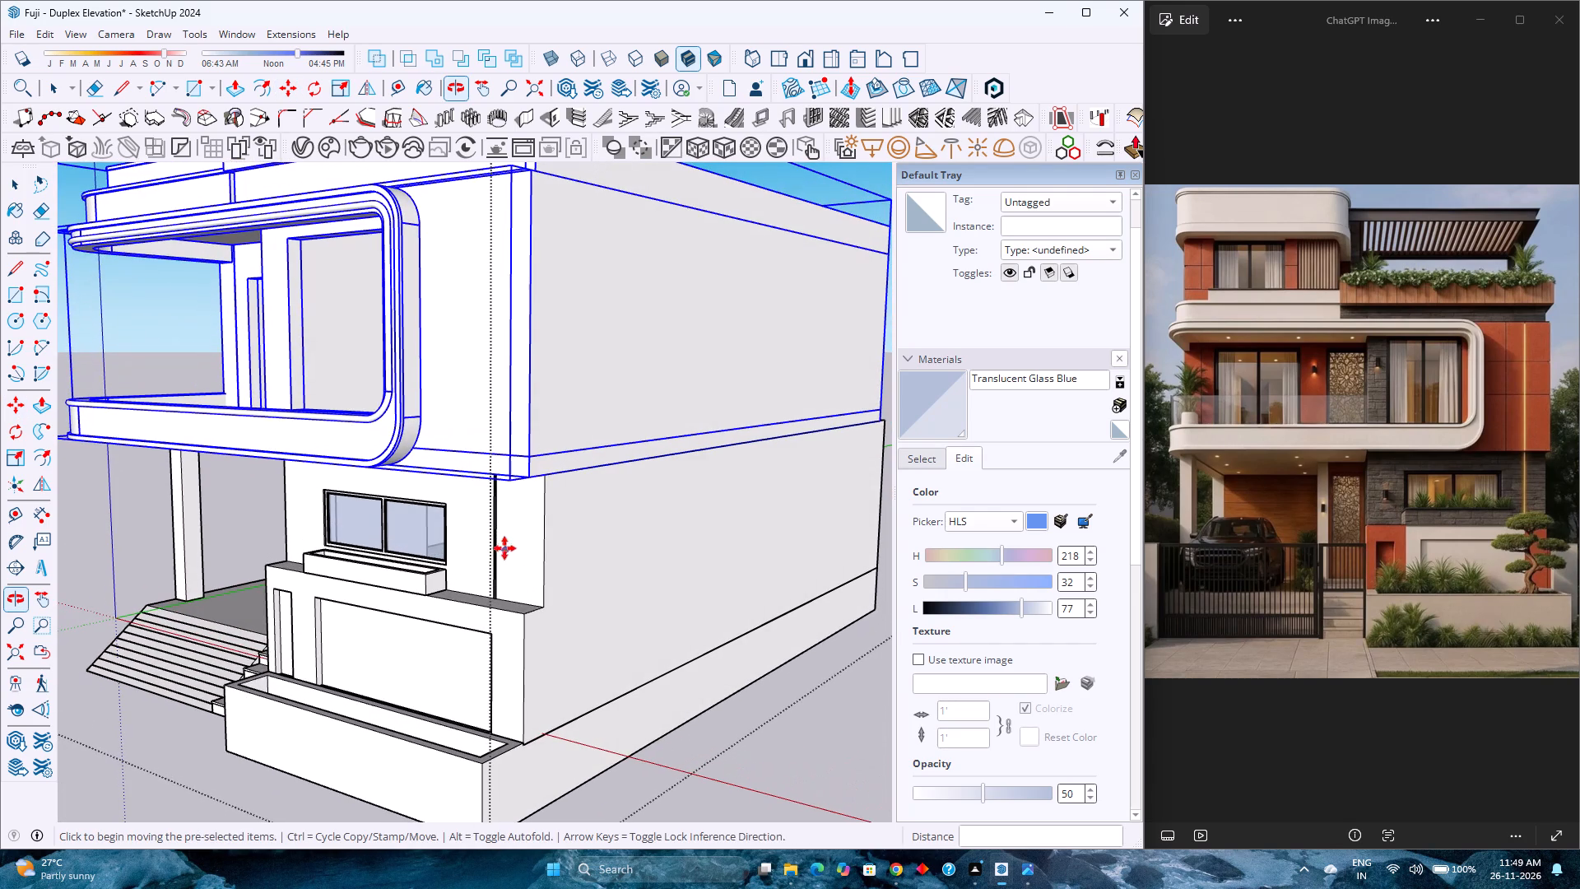
{"action": "middle_click_drag", "start_coordinate": [490, 546], "coordinate": [470, 511]}
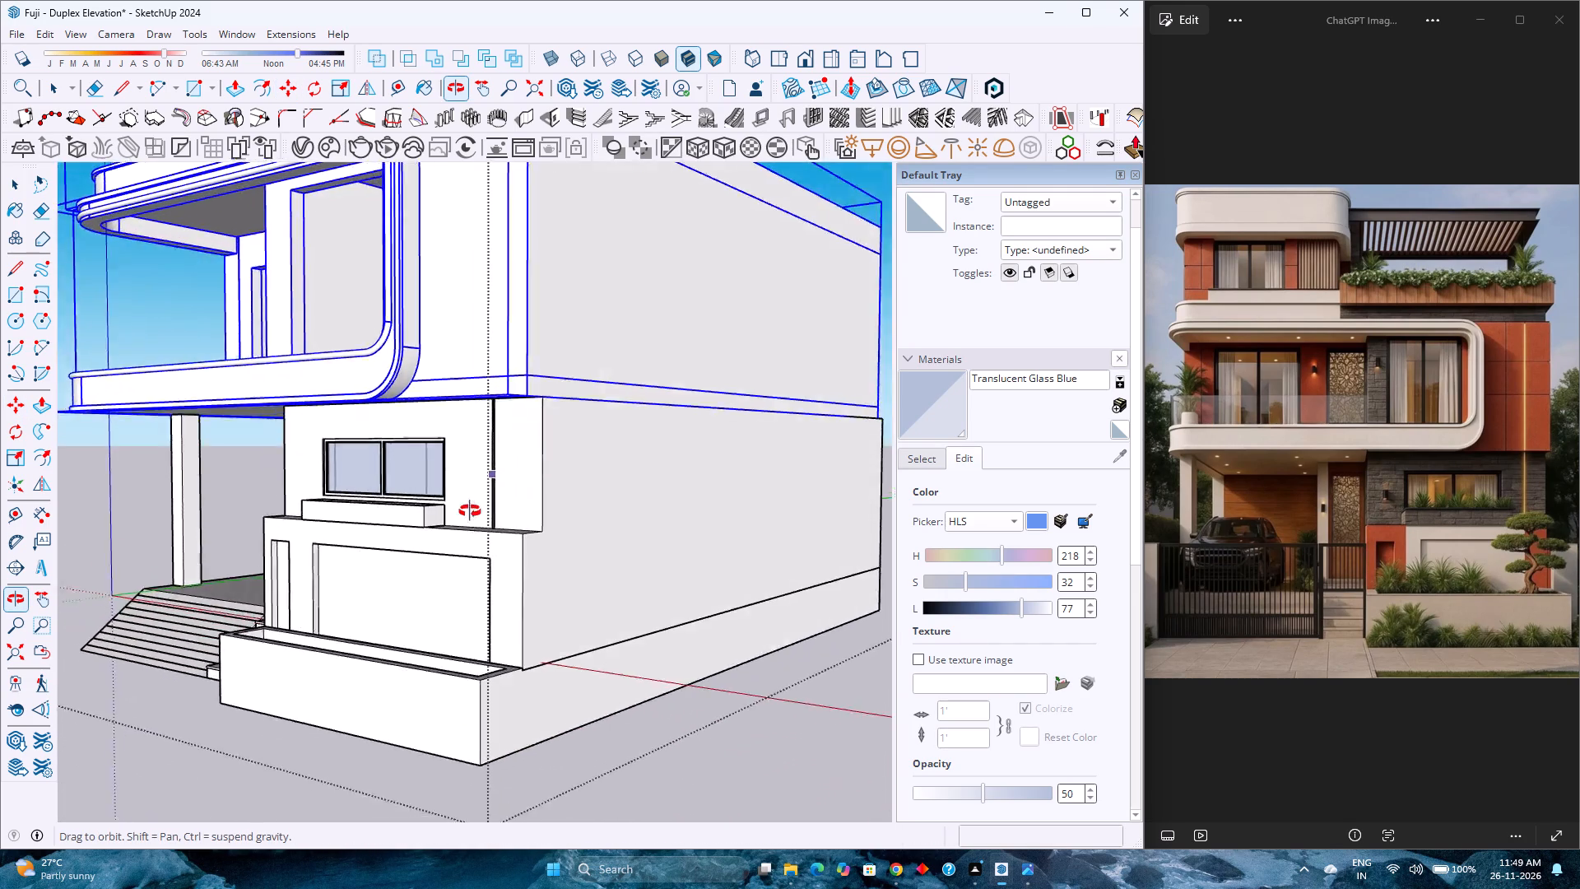
{"action": "middle_click_drag", "start_coordinate": [470, 511], "coordinate": [302, 572]}
{"action": "scroll", "coordinate": [591, 563], "scroll_direction": "down", "scroll_amount": 9}
{"action": "middle_click_drag", "start_coordinate": [648, 558], "coordinate": [219, 675]}
{"action": "middle_click", "coordinate": [219, 675]}
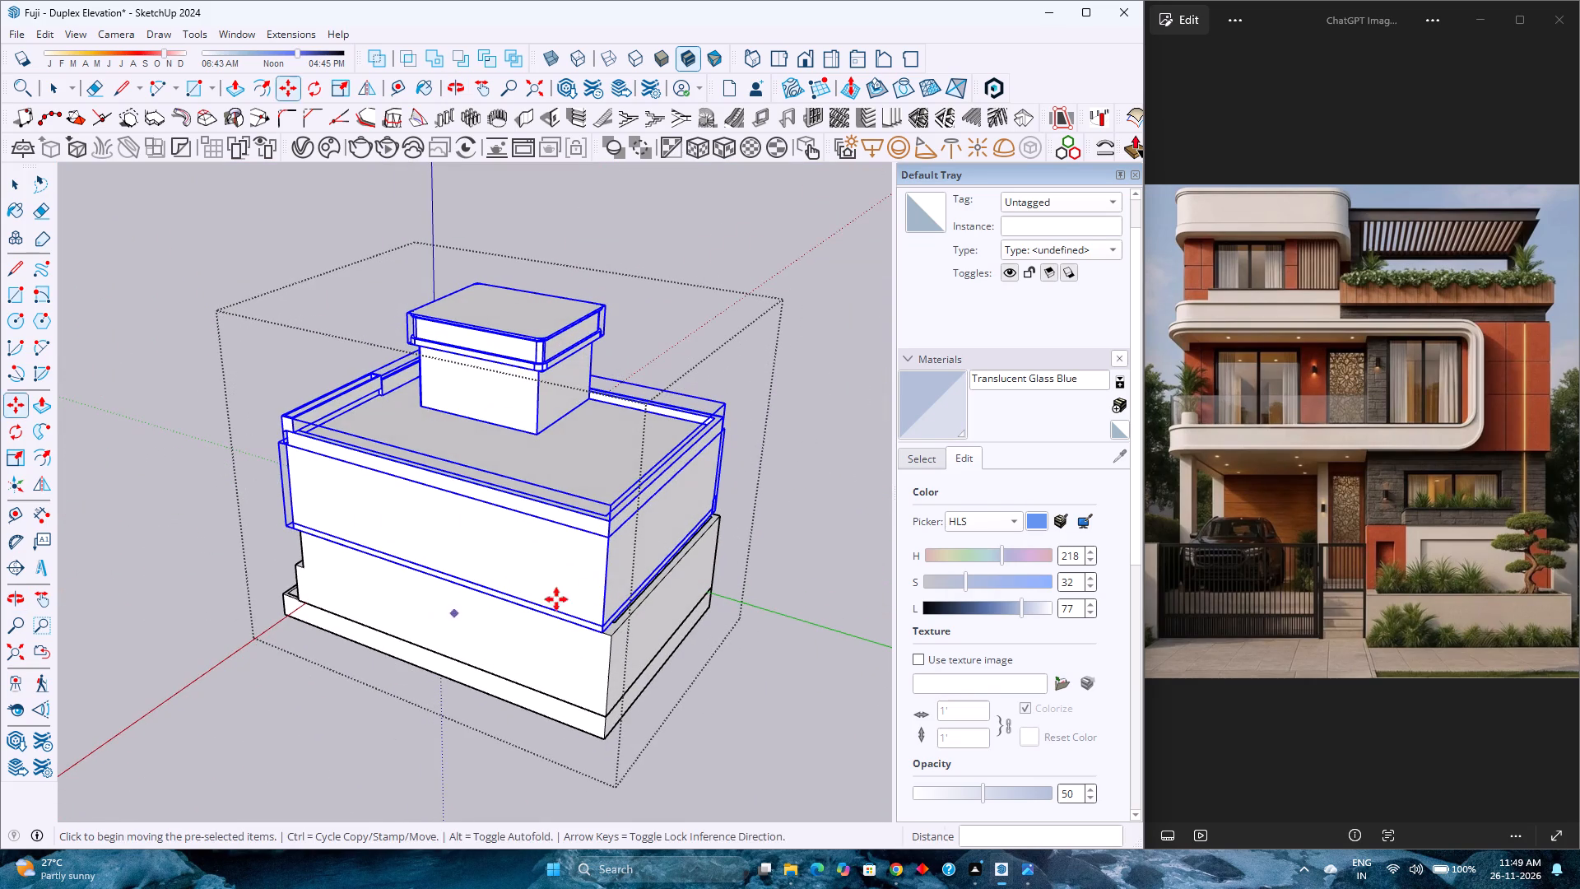
Push/Pull the rear face of the slab band below the middle floor out flush with the ground floor's rear wall.
{"action": "key", "text": "space"}
{"action": "scroll", "coordinate": [637, 589], "scroll_direction": "up", "scroll_amount": 4}
{"action": "double_click", "coordinate": [609, 617]}
{"action": "scroll", "coordinate": [606, 617], "scroll_direction": "up", "scroll_amount": 9}
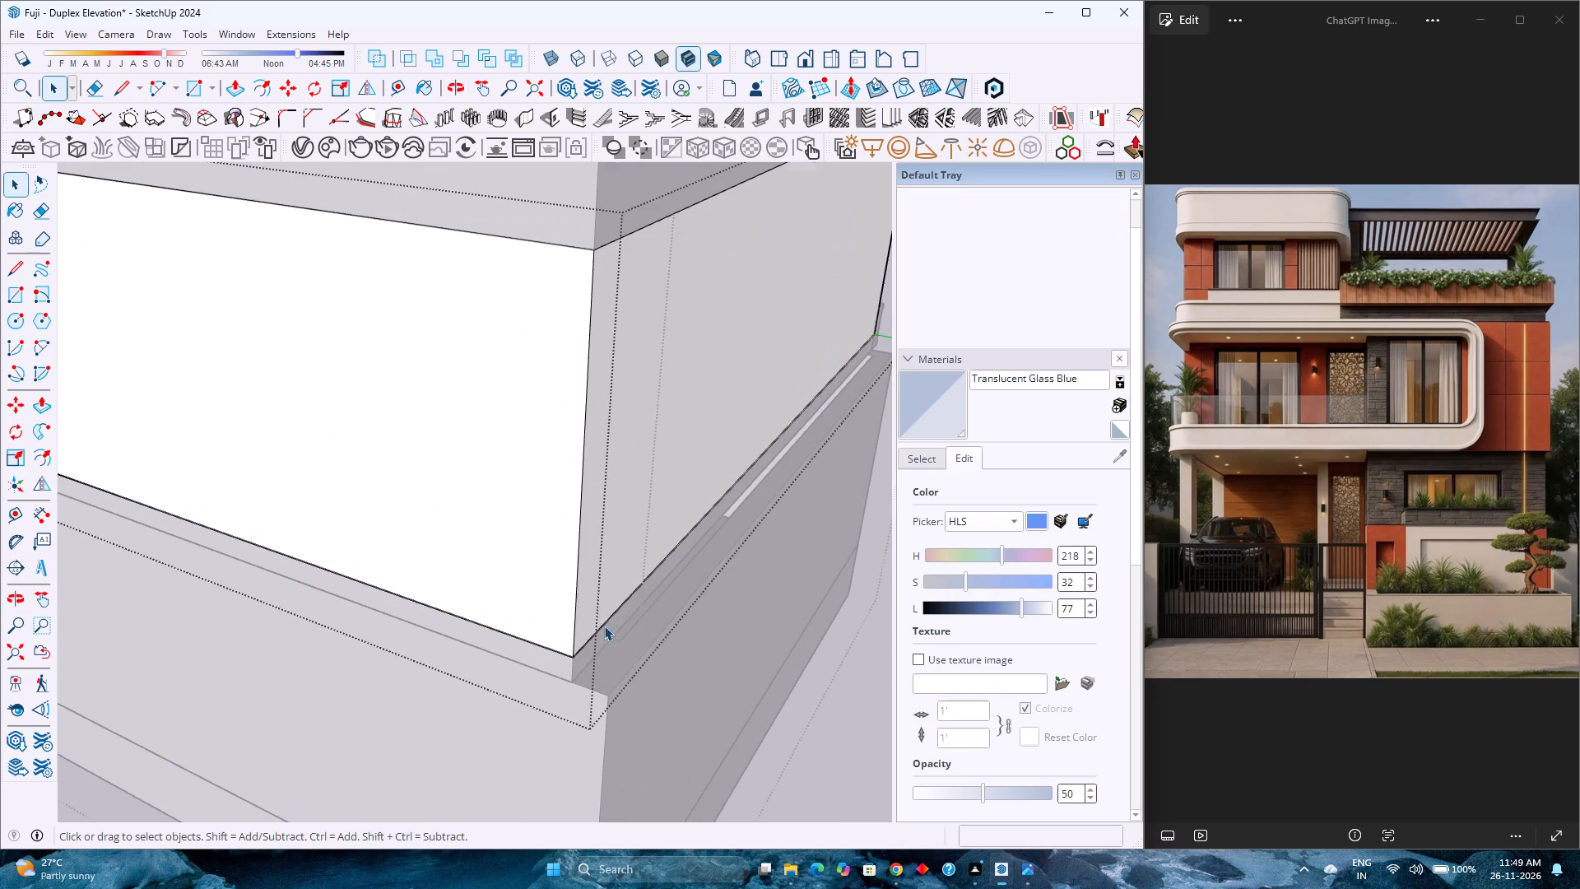
{"action": "key", "text": "Escape"}
{"action": "scroll", "coordinate": [593, 648], "scroll_direction": "up", "scroll_amount": 3}
{"action": "left_click", "coordinate": [592, 651]}
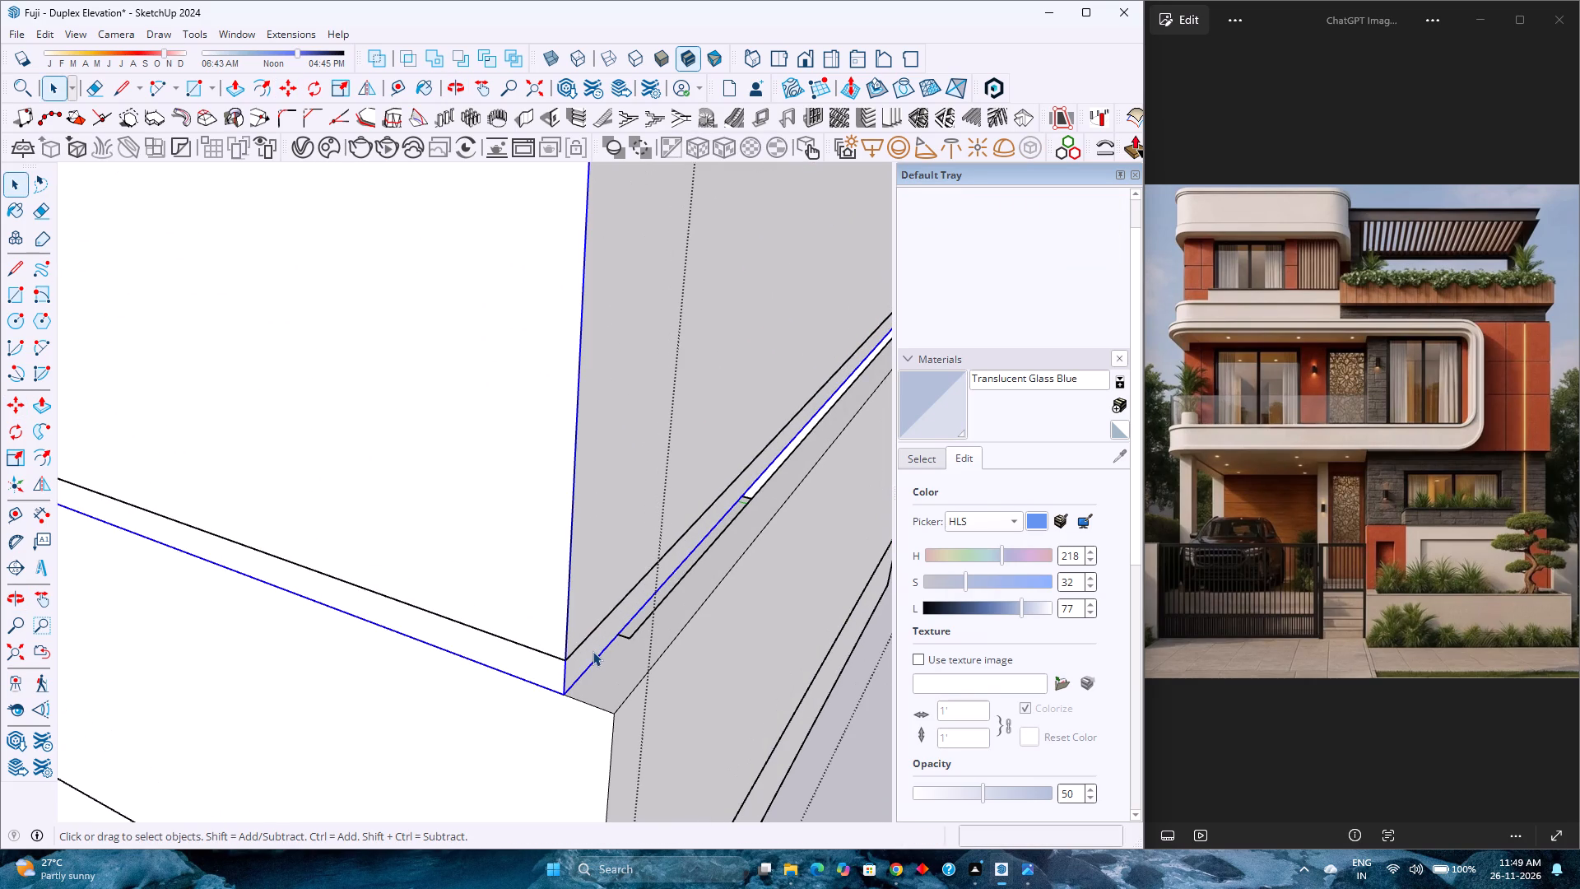
{"action": "double_click", "coordinate": [591, 651]}
{"action": "scroll", "coordinate": [591, 651], "scroll_direction": "up", "scroll_amount": 4}
{"action": "key", "text": "p"}
{"action": "left_click", "coordinate": [590, 651]}
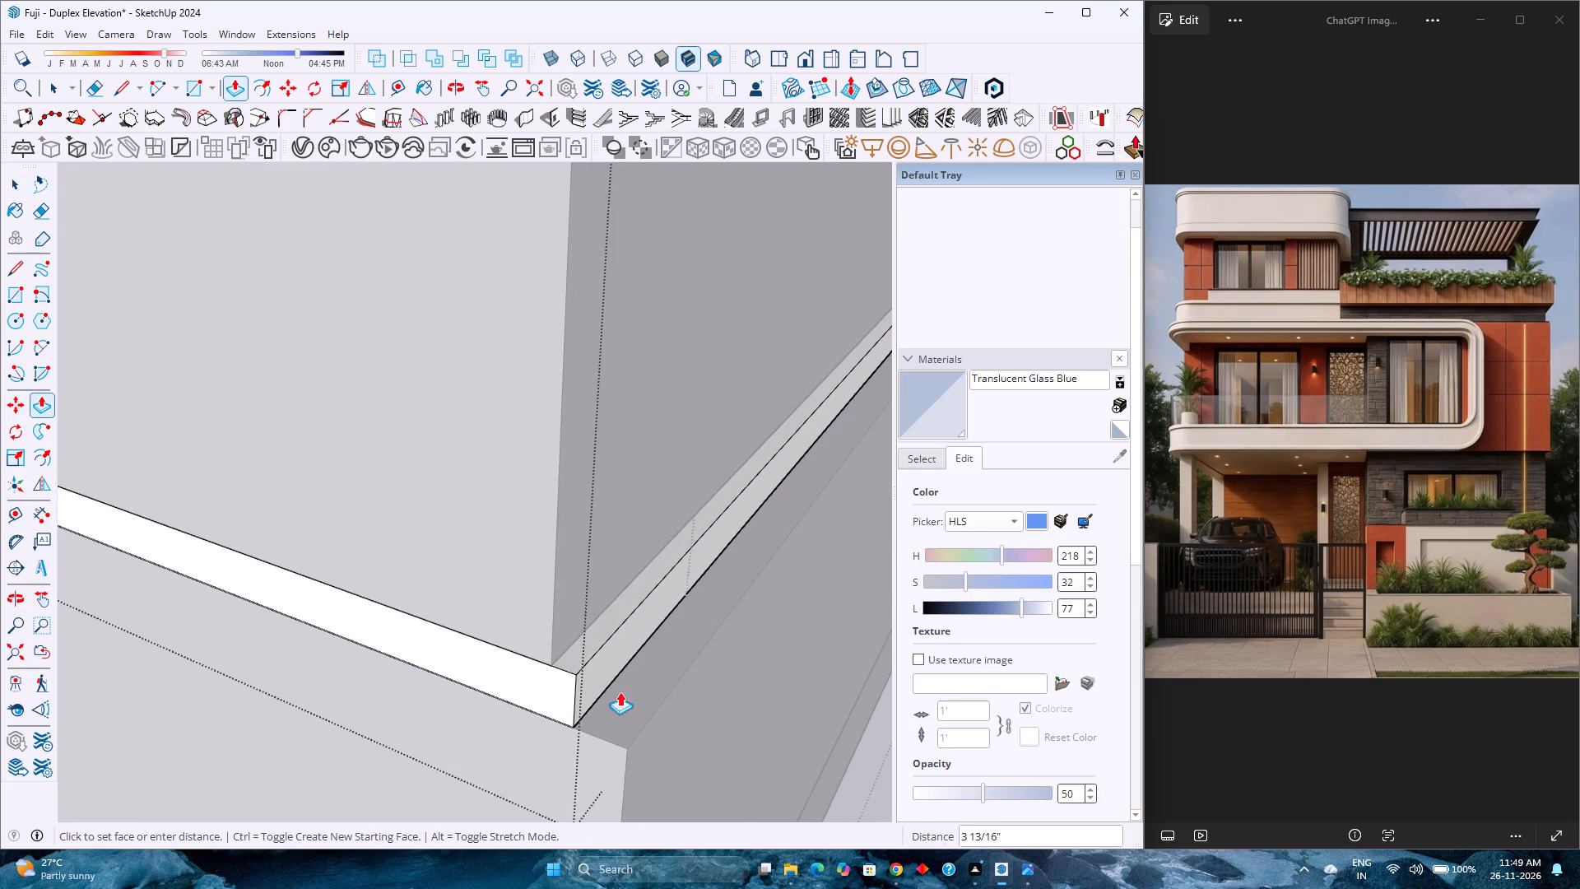
{"action": "left_click", "coordinate": [640, 755]}
{"action": "key", "text": "Escape"}
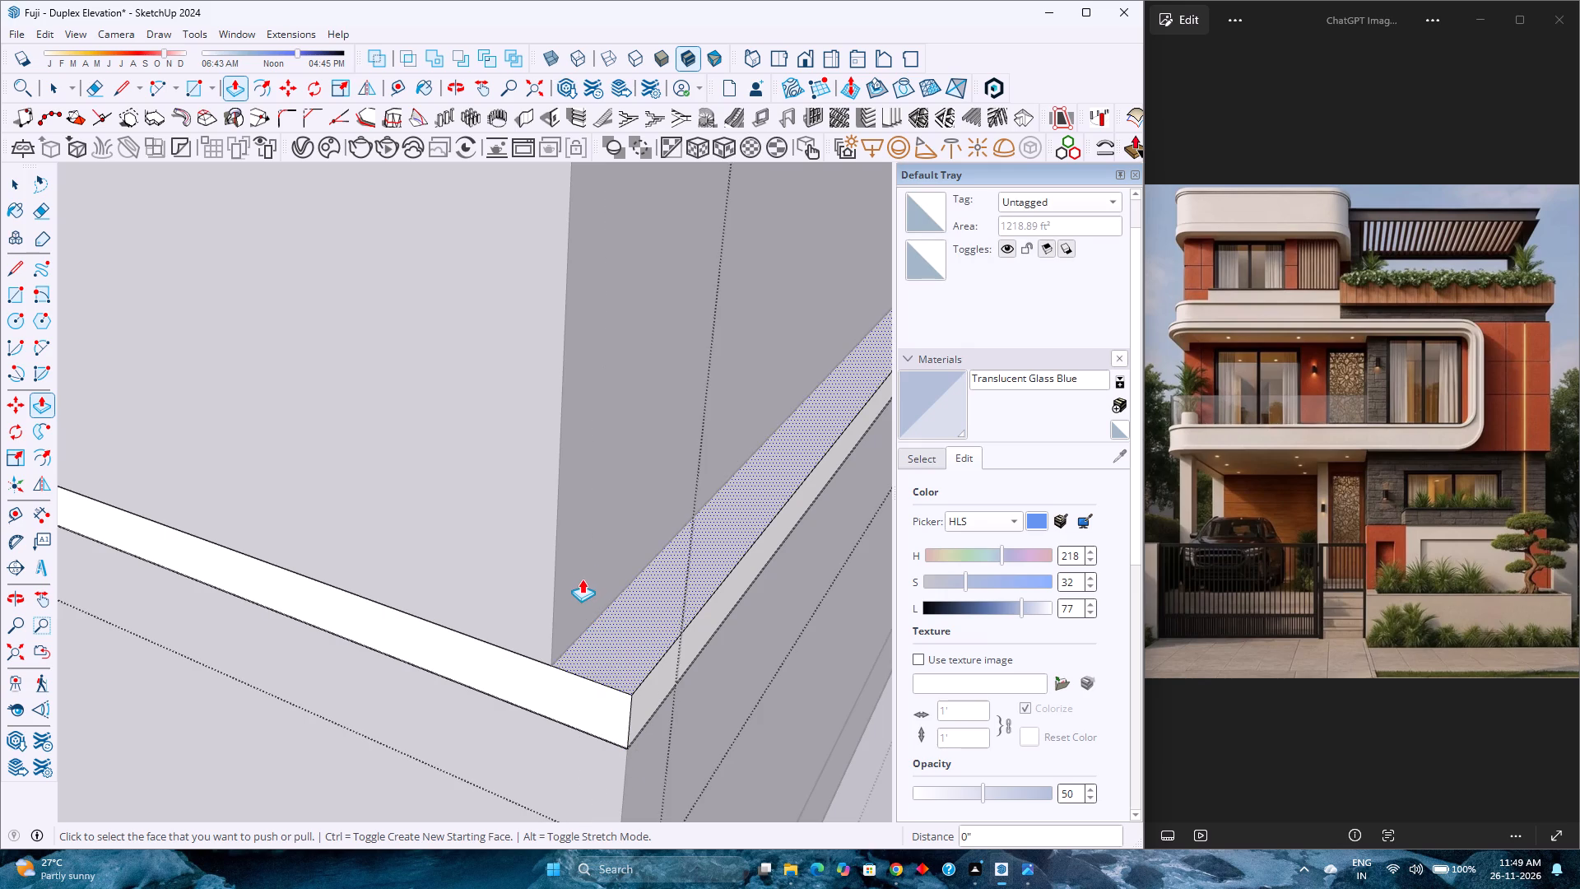
{"action": "key", "text": "Escape"}
{"action": "key", "text": "Escape"}
{"action": "key", "text": "space"}
{"action": "key", "text": "Escape"}
Extend the middle-floor wall's rear face by the same Push/Pull distance and close the group.
{"action": "double_click", "coordinate": [581, 578]}
{"action": "key", "text": "p"}
{"action": "double_click", "coordinate": [581, 578]}
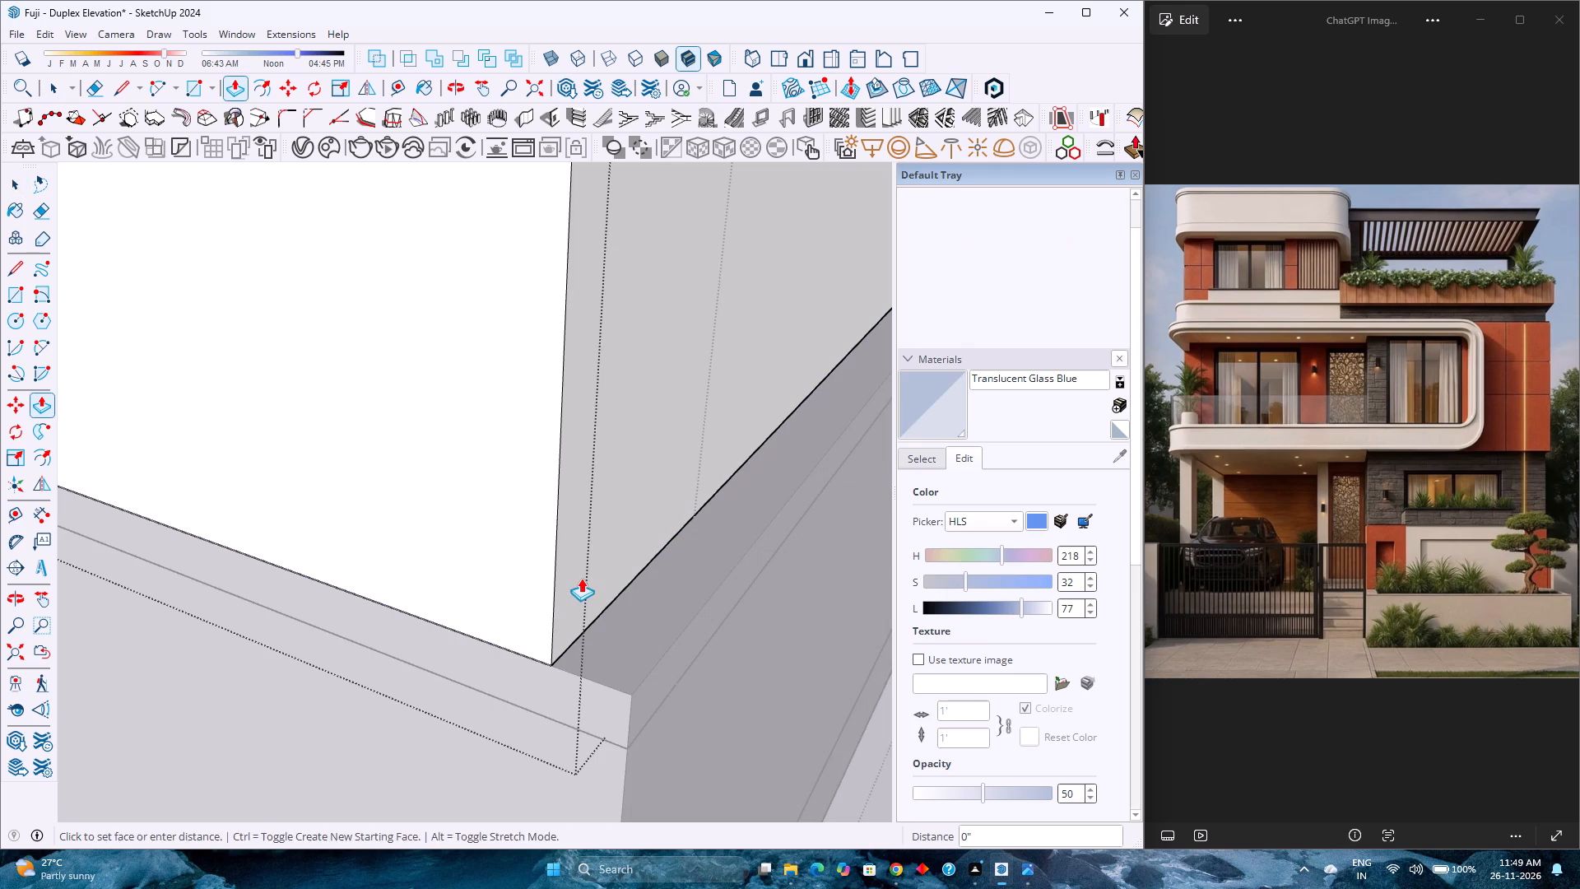
{"action": "scroll", "coordinate": [577, 593], "scroll_direction": "down", "scroll_amount": 3}
{"action": "key", "text": "Escape"}
{"action": "key", "text": "space"}
{"action": "scroll", "coordinate": [574, 593], "scroll_direction": "up", "scroll_amount": 1}
{"action": "scroll", "coordinate": [574, 593], "scroll_direction": "down", "scroll_amount": 8}
{"action": "key", "text": "Escape"}
Extend the roof parapet's rear face by the same Push/Pull distance to align with the wall below, and close the group.
{"action": "scroll", "coordinate": [574, 593], "scroll_direction": "down", "scroll_amount": 4}
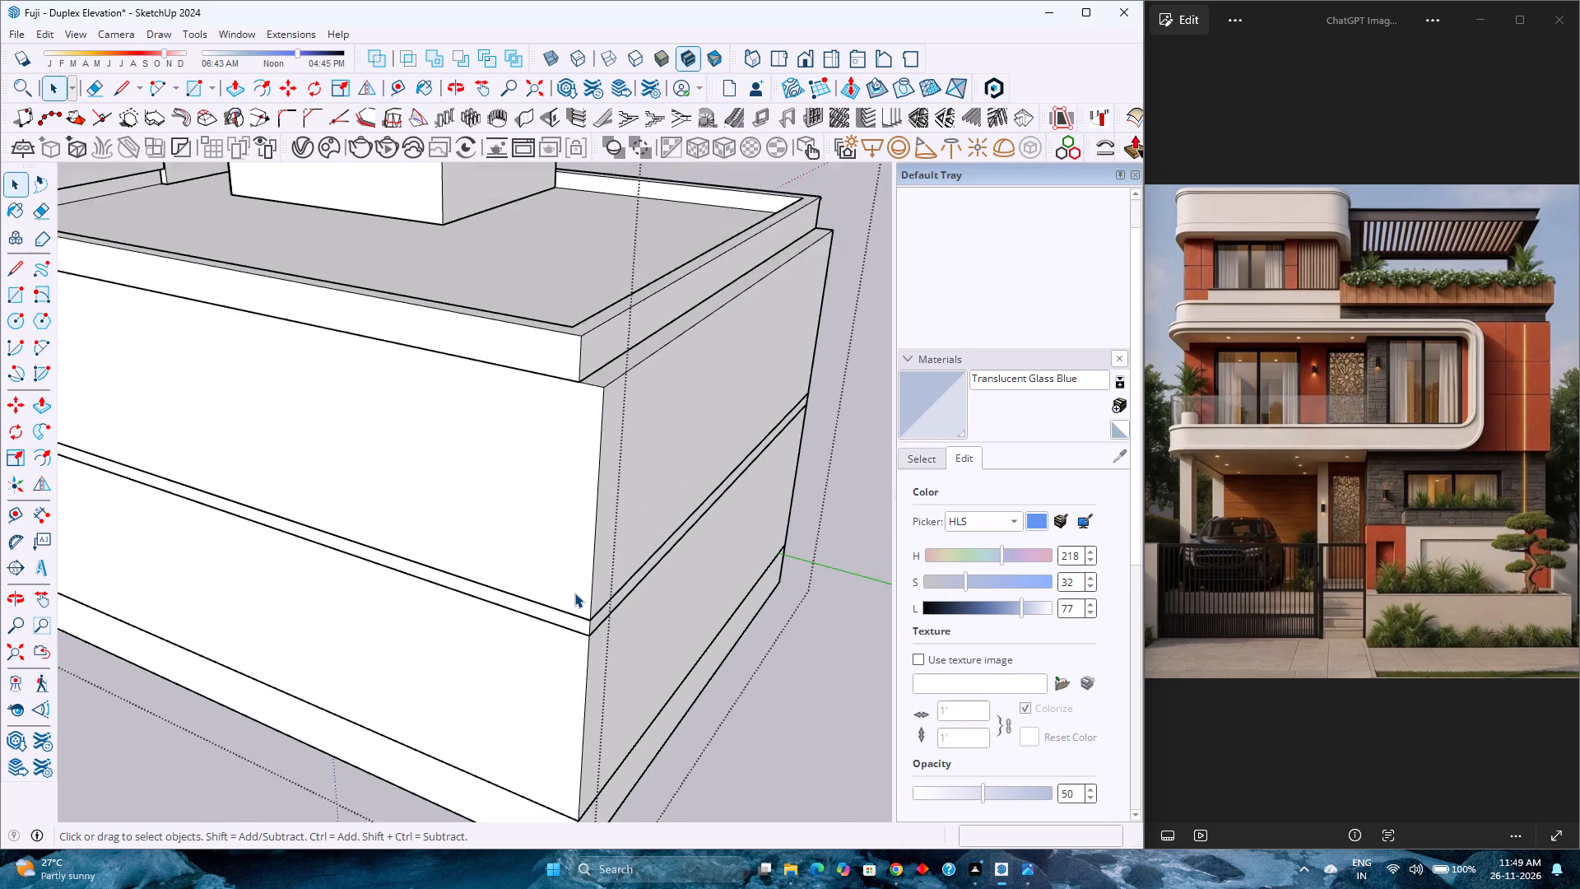
{"action": "scroll", "coordinate": [574, 593], "scroll_direction": "down", "scroll_amount": 1}
{"action": "scroll", "coordinate": [582, 356], "scroll_direction": "up", "scroll_amount": 3}
{"action": "double_click", "coordinate": [591, 362]}
{"action": "scroll", "coordinate": [592, 365], "scroll_direction": "up", "scroll_amount": 3}
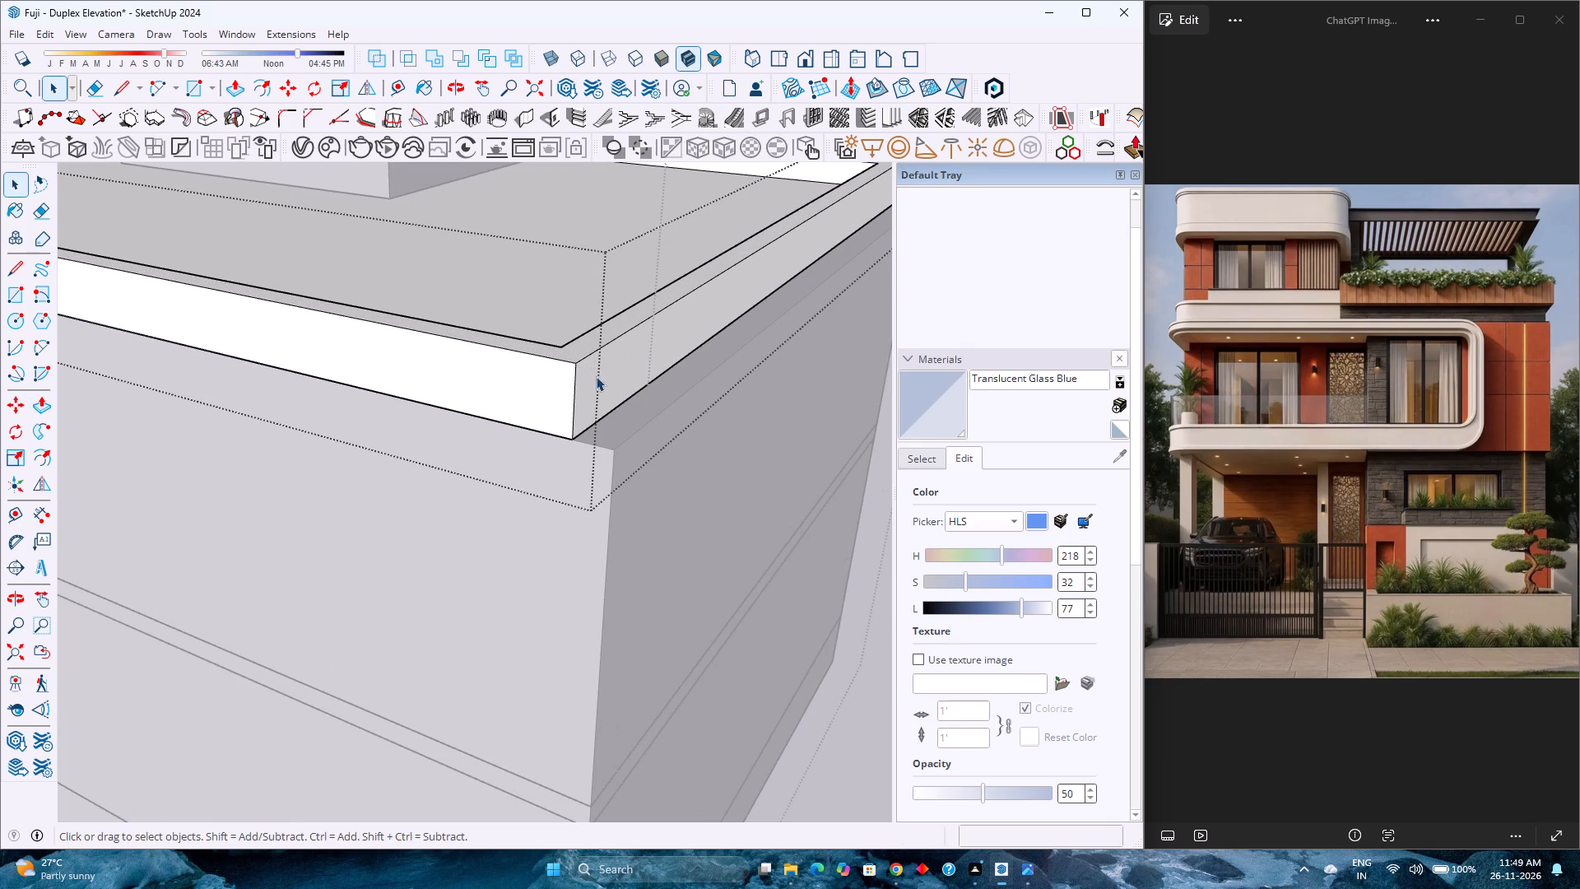
{"action": "key", "text": "p"}
{"action": "double_click", "coordinate": [597, 376]}
{"action": "scroll", "coordinate": [606, 446], "scroll_direction": "down", "scroll_amount": 3}
{"action": "key", "text": "Escape"}
{"action": "key", "text": "space"}
{"action": "scroll", "coordinate": [604, 447], "scroll_direction": "up", "scroll_amount": 3}
{"action": "scroll", "coordinate": [604, 447], "scroll_direction": "down", "scroll_amount": 4}
{"action": "scroll", "coordinate": [604, 447], "scroll_direction": "up", "scroll_amount": 1}
{"action": "key", "text": "Escape"}
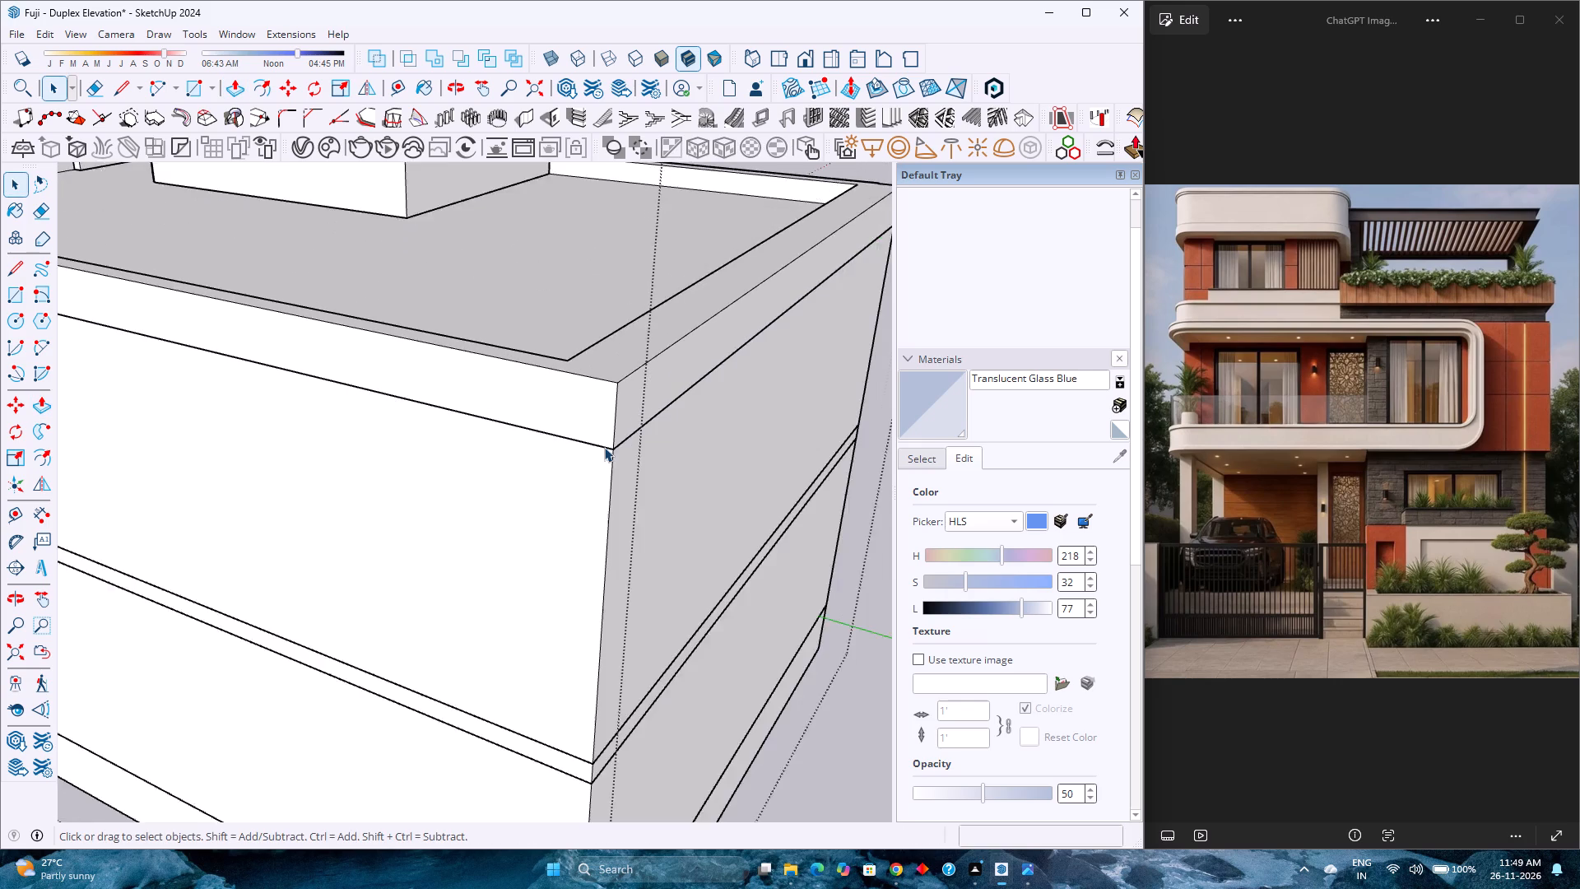
Show the whole house in the standard front view and save the model.
{"action": "scroll", "coordinate": [604, 447], "scroll_direction": "down", "scroll_amount": 14}
{"action": "middle_click_drag", "start_coordinate": [478, 516], "coordinate": [873, 468]}
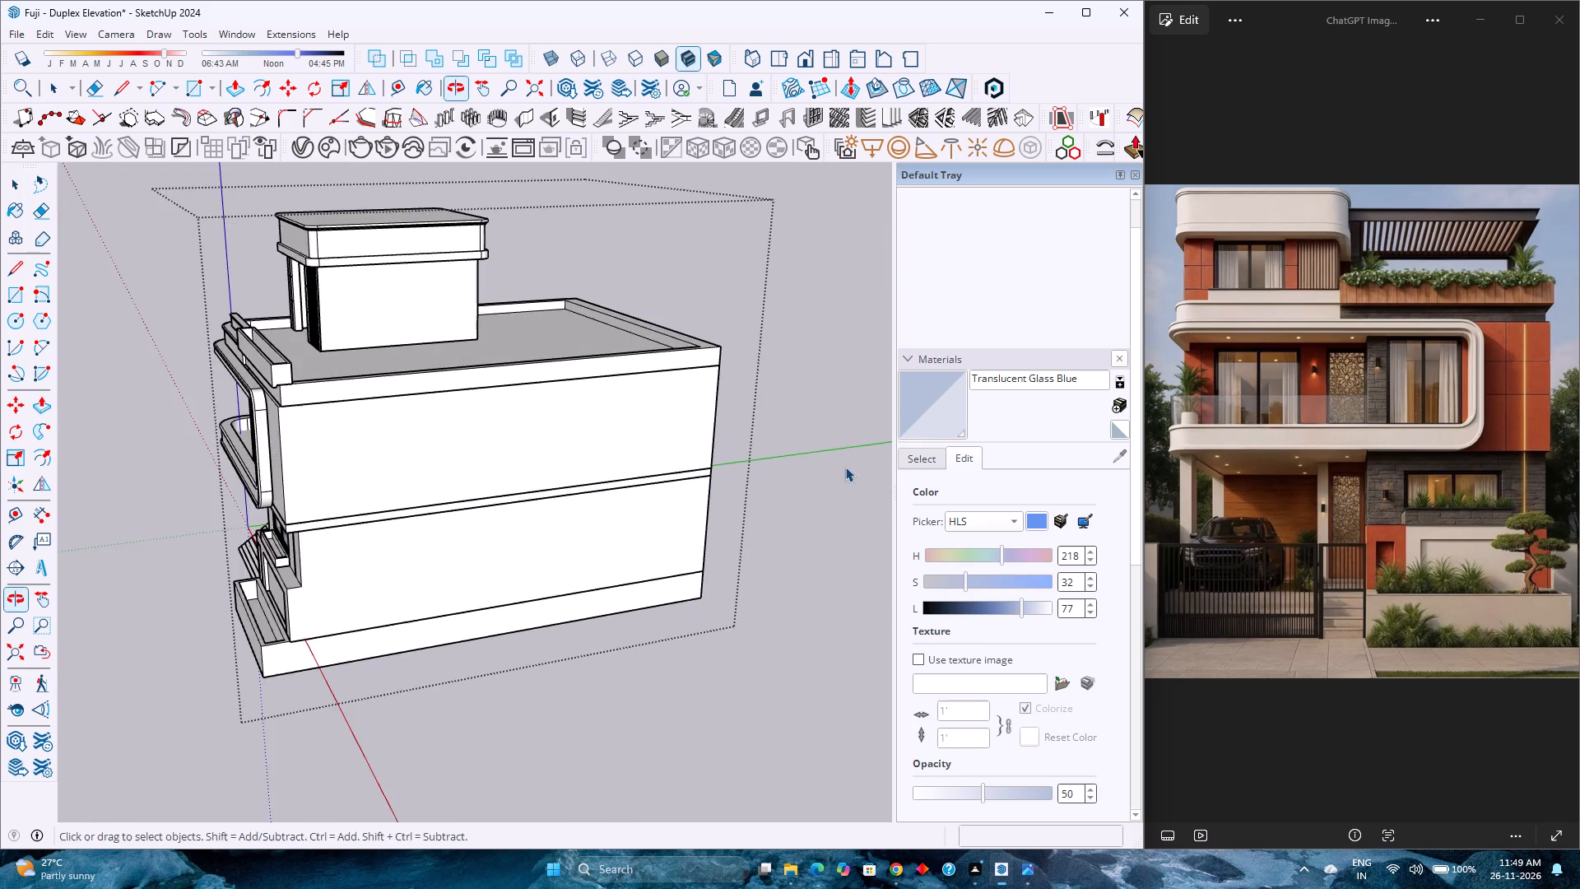
{"action": "scroll", "coordinate": [650, 476], "scroll_direction": "down", "scroll_amount": 3}
{"action": "middle_click_drag", "start_coordinate": [361, 539], "coordinate": [797, 461]}
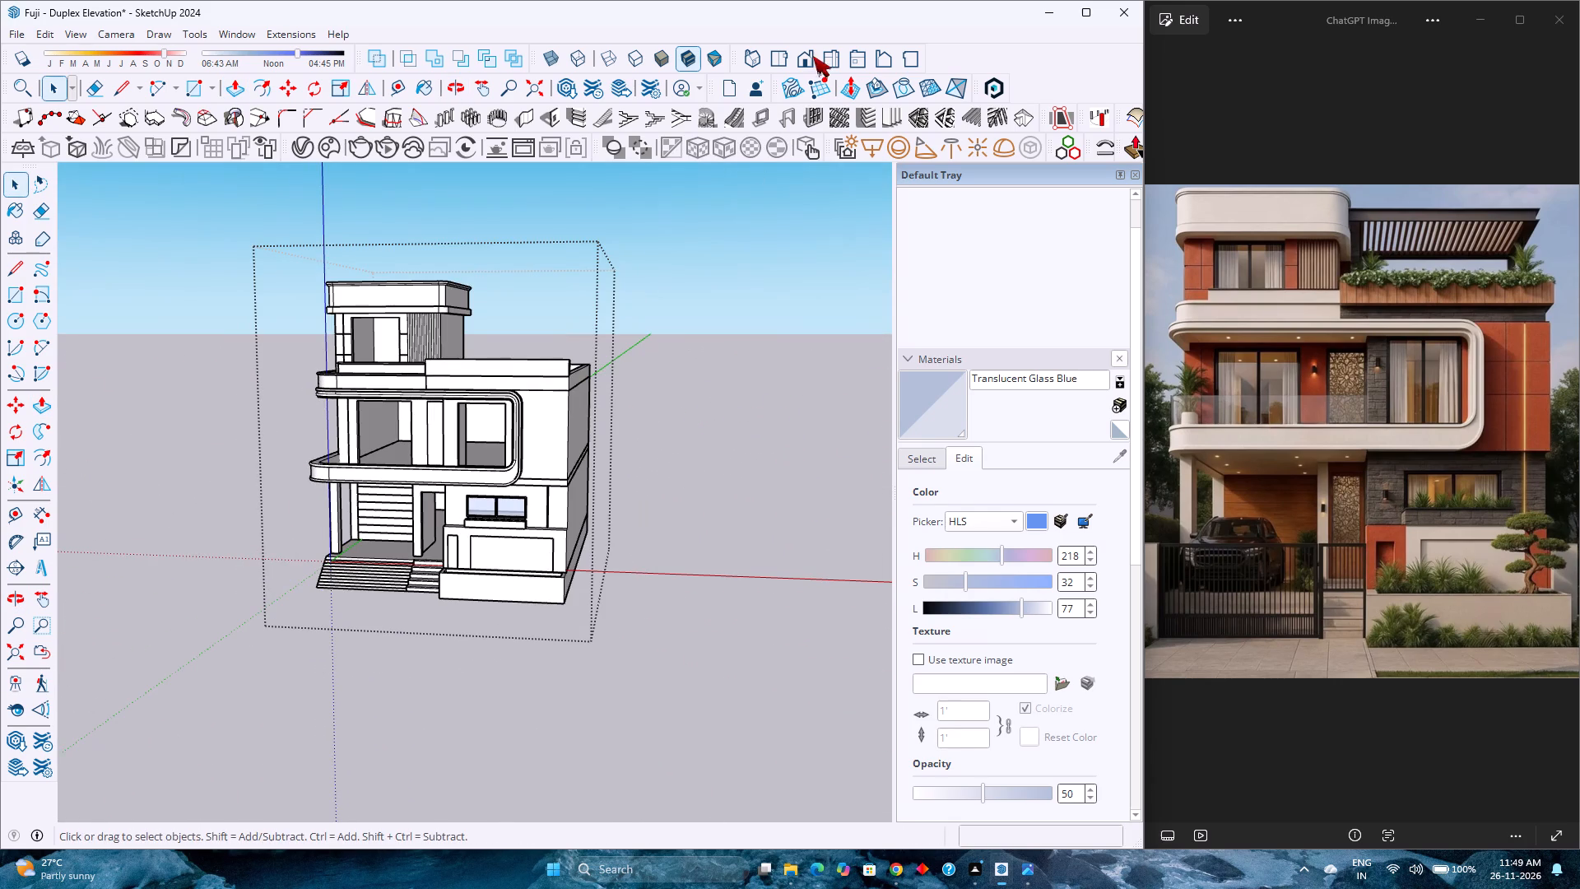
{"action": "left_click", "coordinate": [812, 56]}
{"action": "left_click", "coordinate": [9, 649]}
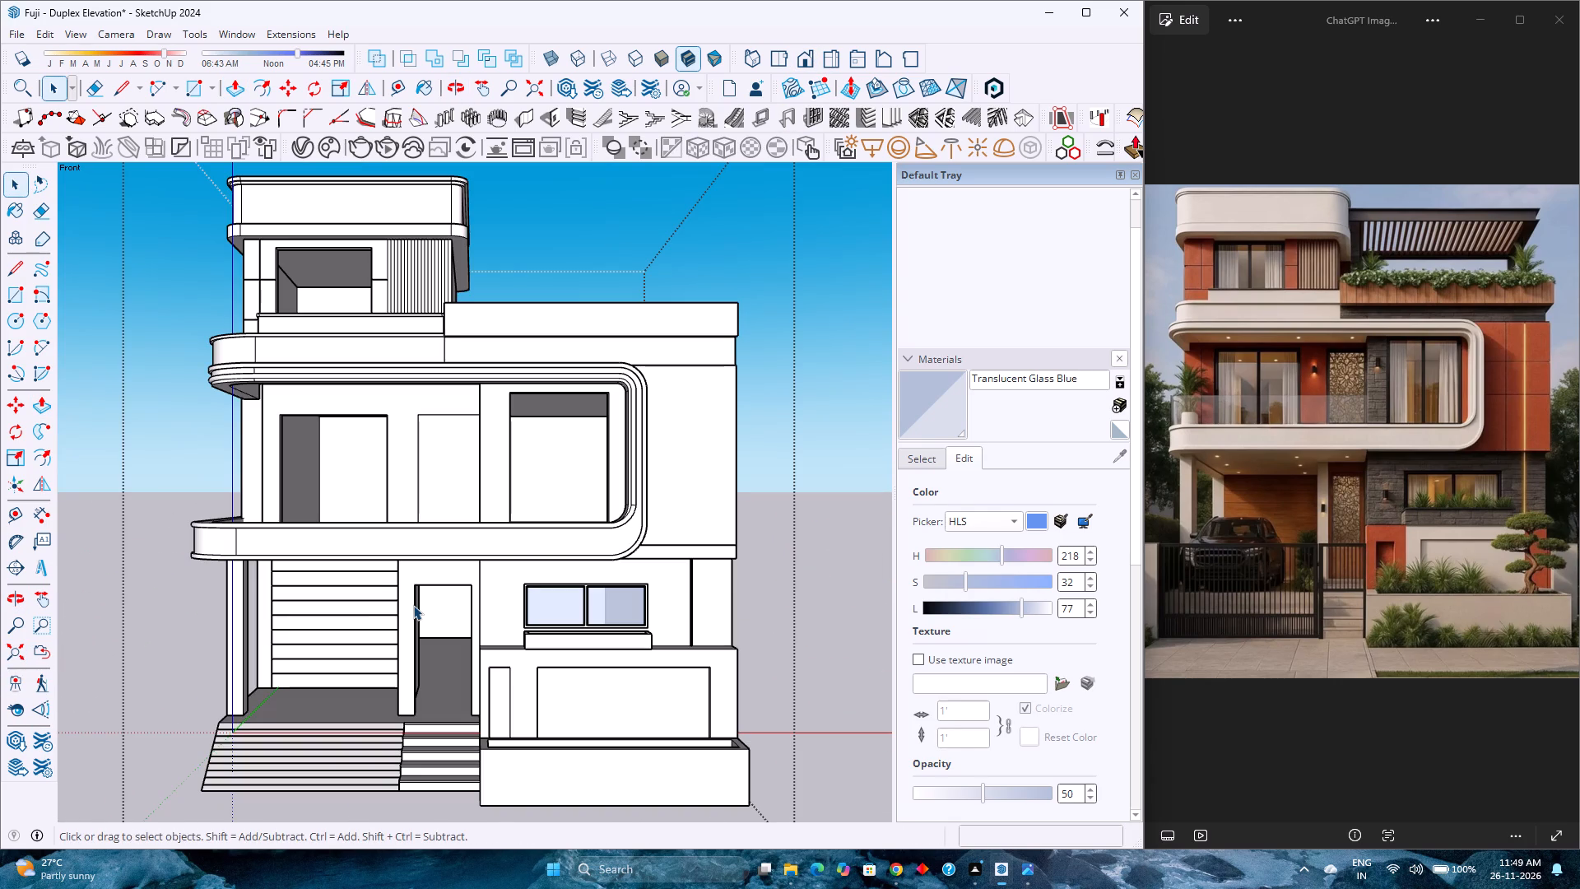
{"action": "key", "text": "ctrl+s"}
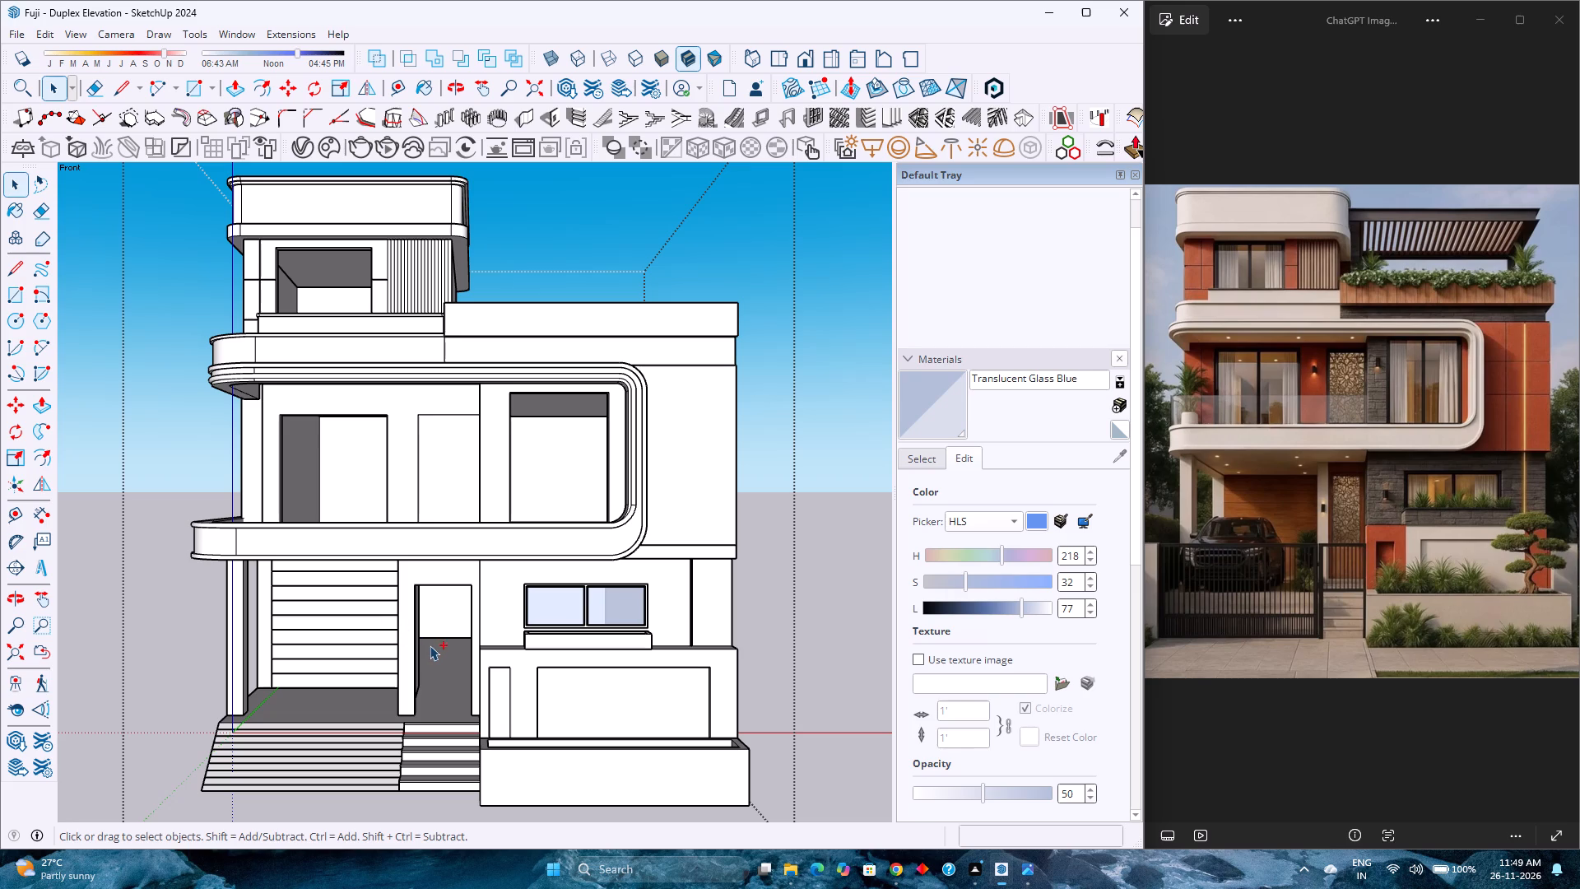
Examine the front elevation, from the top-floor room and balcony frame to the entrance steps and base, against the reference facade.
{"action": "scroll", "coordinate": [425, 709], "scroll_direction": "down", "scroll_amount": 4}
{"action": "scroll", "coordinate": [425, 708], "scroll_direction": "up", "scroll_amount": 2}
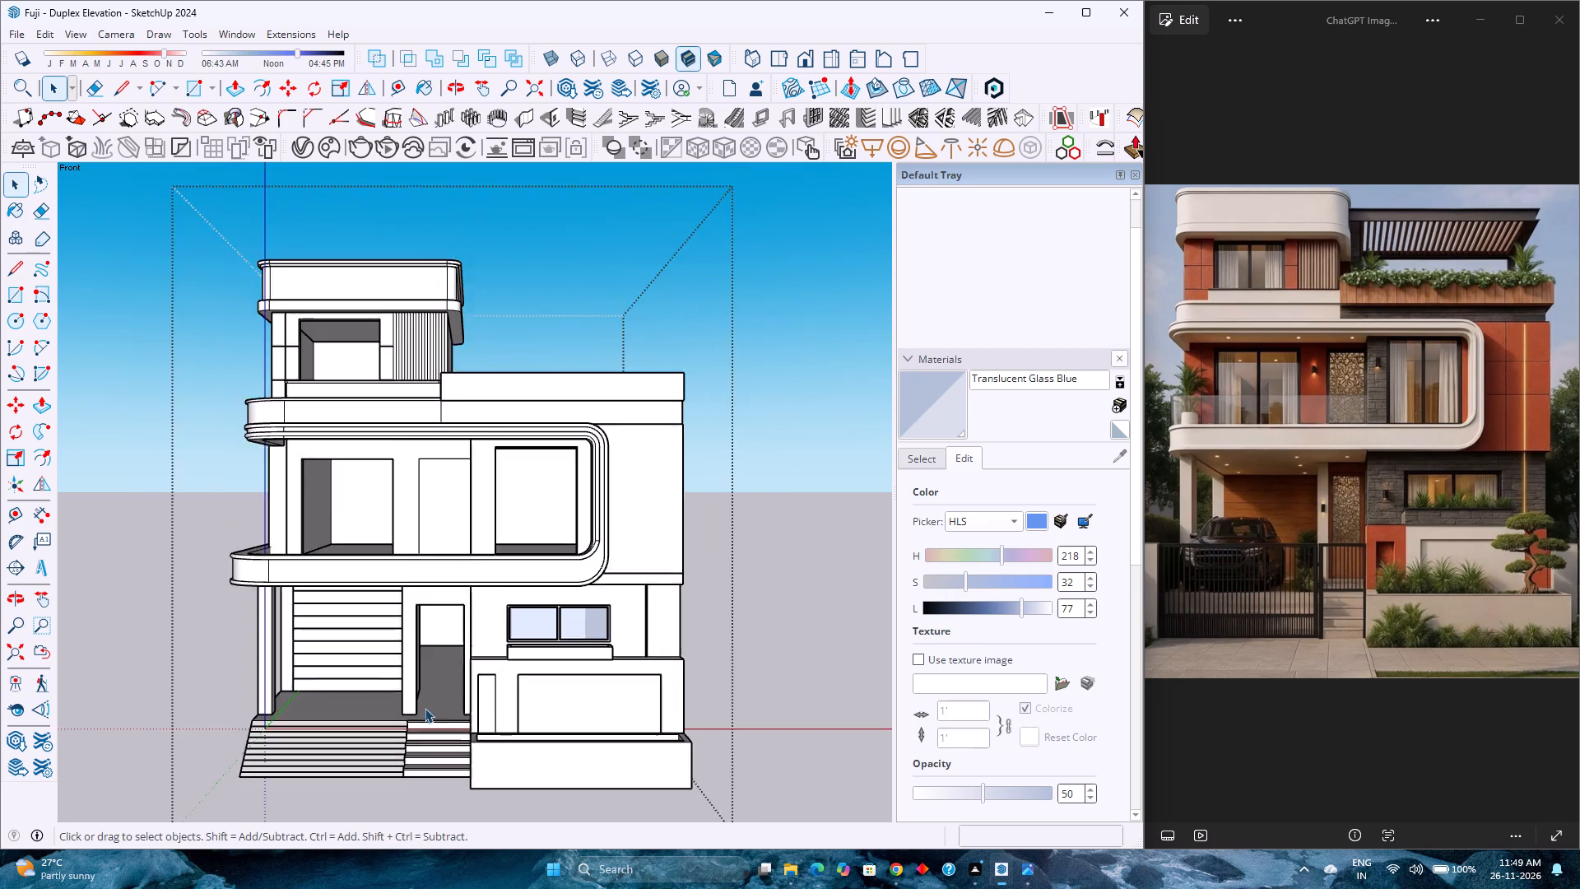
{"action": "scroll", "coordinate": [425, 708], "scroll_direction": "up", "scroll_amount": 1}
{"action": "scroll", "coordinate": [421, 707], "scroll_direction": "down", "scroll_amount": 1}
{"action": "scroll", "coordinate": [421, 705], "scroll_direction": "up", "scroll_amount": 3}
{"action": "scroll", "coordinate": [412, 700], "scroll_direction": "down", "scroll_amount": 4}
{"action": "scroll", "coordinate": [438, 507], "scroll_direction": "up", "scroll_amount": 3}
{"action": "middle_click_drag", "start_coordinate": [445, 522], "coordinate": [560, 611]}
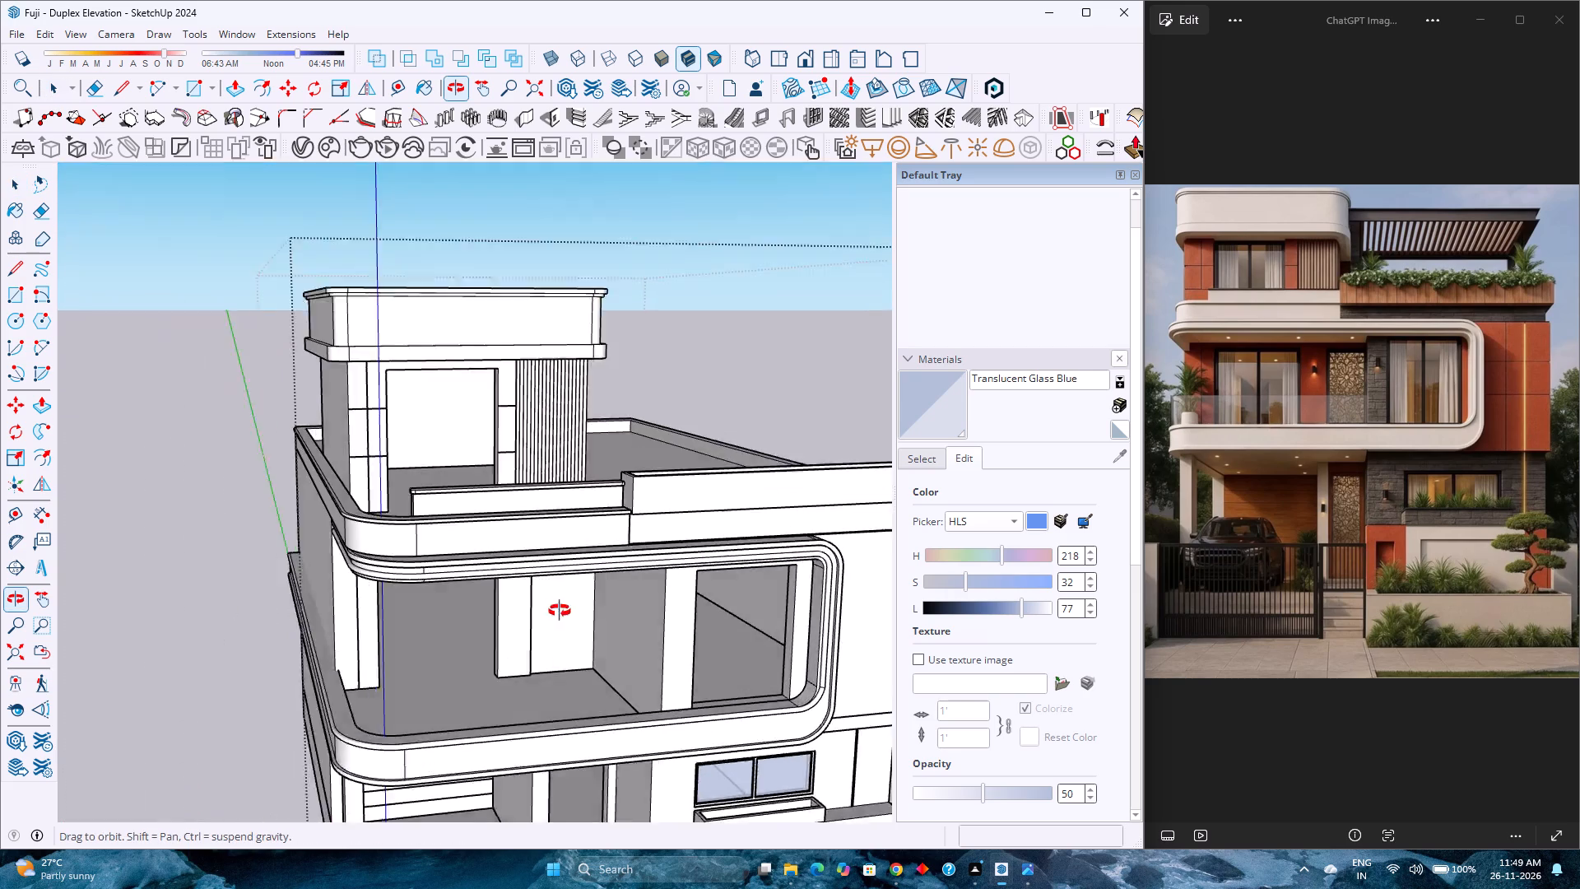
{"action": "middle_click_drag", "start_coordinate": [560, 611], "coordinate": [432, 542]}
{"action": "scroll", "coordinate": [432, 539], "scroll_direction": "up", "scroll_amount": 1}
{"action": "scroll", "coordinate": [428, 539], "scroll_direction": "down", "scroll_amount": 4}
{"action": "scroll", "coordinate": [428, 539], "scroll_direction": "up", "scroll_amount": 2}
{"action": "scroll", "coordinate": [425, 539], "scroll_direction": "down", "scroll_amount": 2}
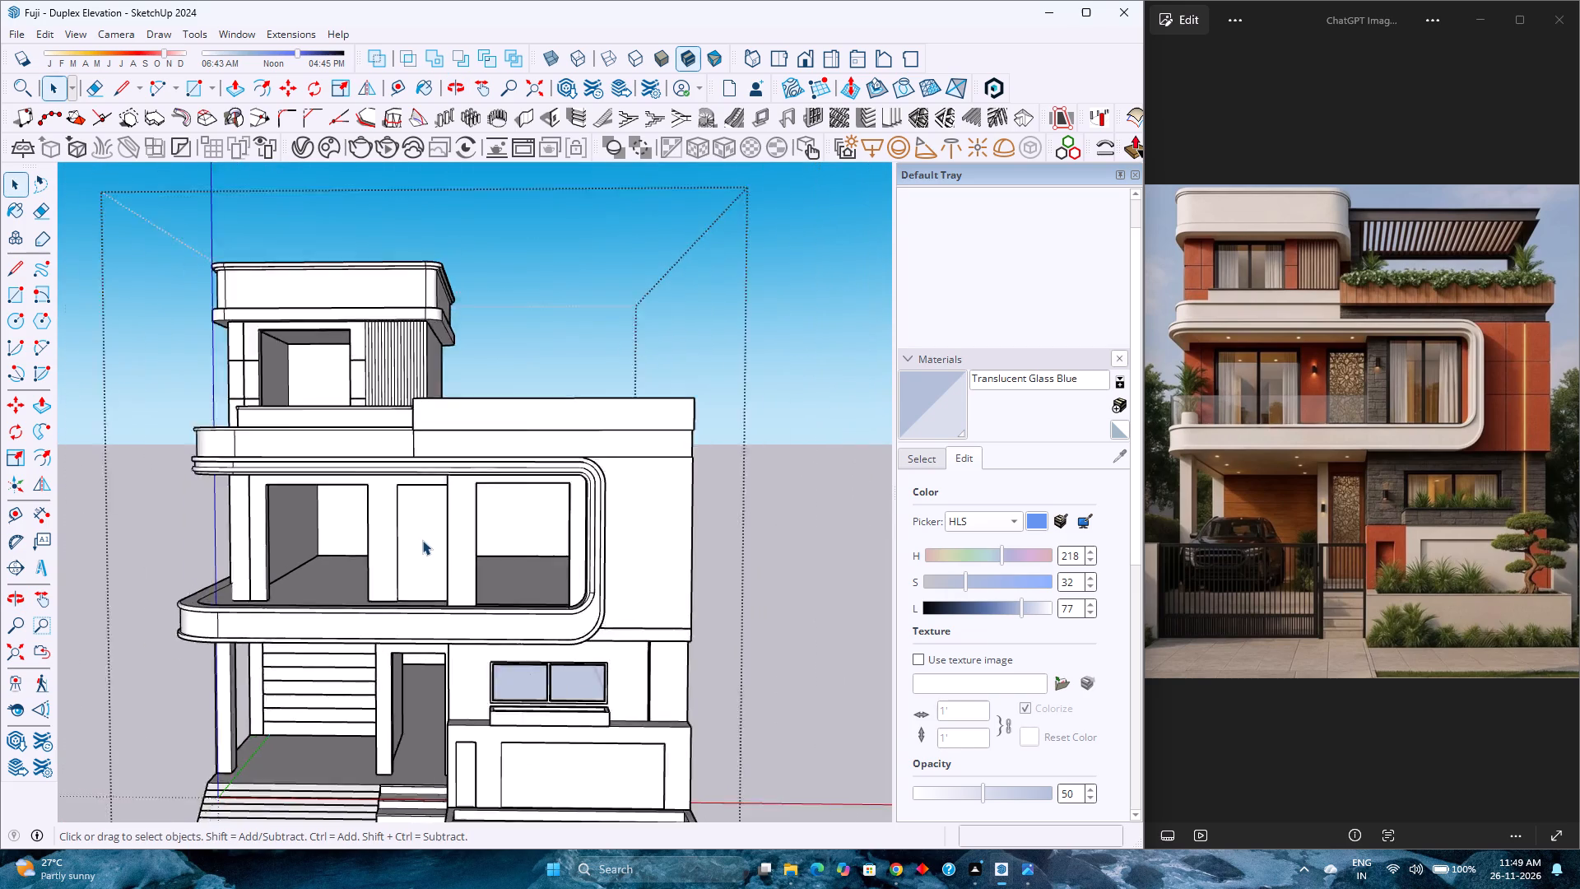
{"action": "scroll", "coordinate": [422, 540], "scroll_direction": "down", "scroll_amount": 1}
{"action": "scroll", "coordinate": [422, 540], "scroll_direction": "up", "scroll_amount": 3}
{"action": "scroll", "coordinate": [419, 542], "scroll_direction": "down", "scroll_amount": 4}
{"action": "scroll", "coordinate": [417, 543], "scroll_direction": "up", "scroll_amount": 3}
{"action": "scroll", "coordinate": [416, 543], "scroll_direction": "down", "scroll_amount": 4}
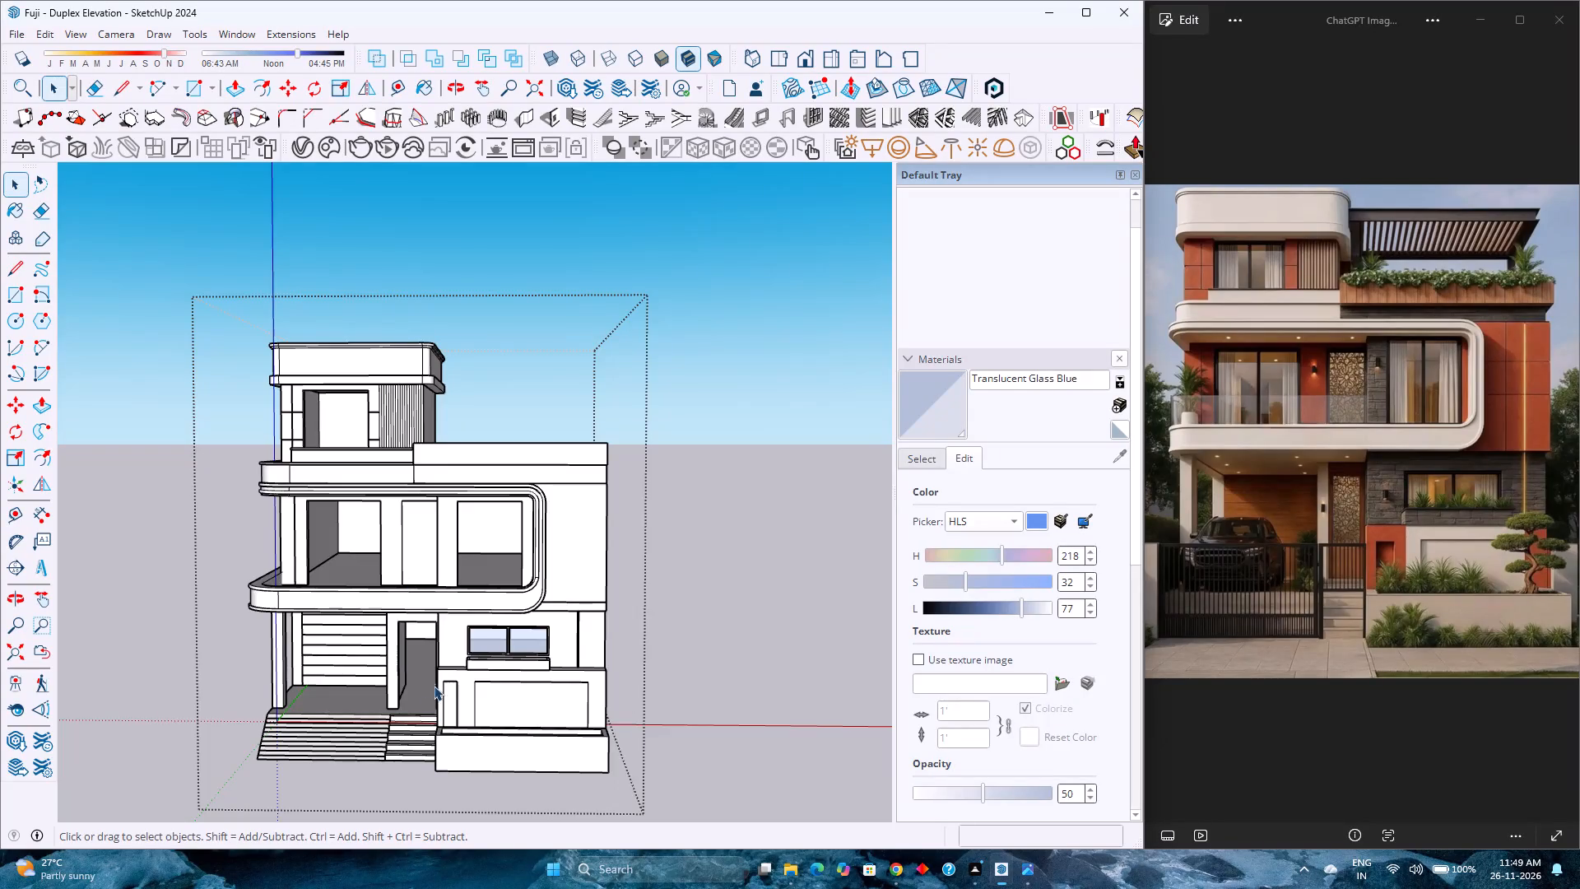
{"action": "scroll", "coordinate": [394, 695], "scroll_direction": "up", "scroll_amount": 4}
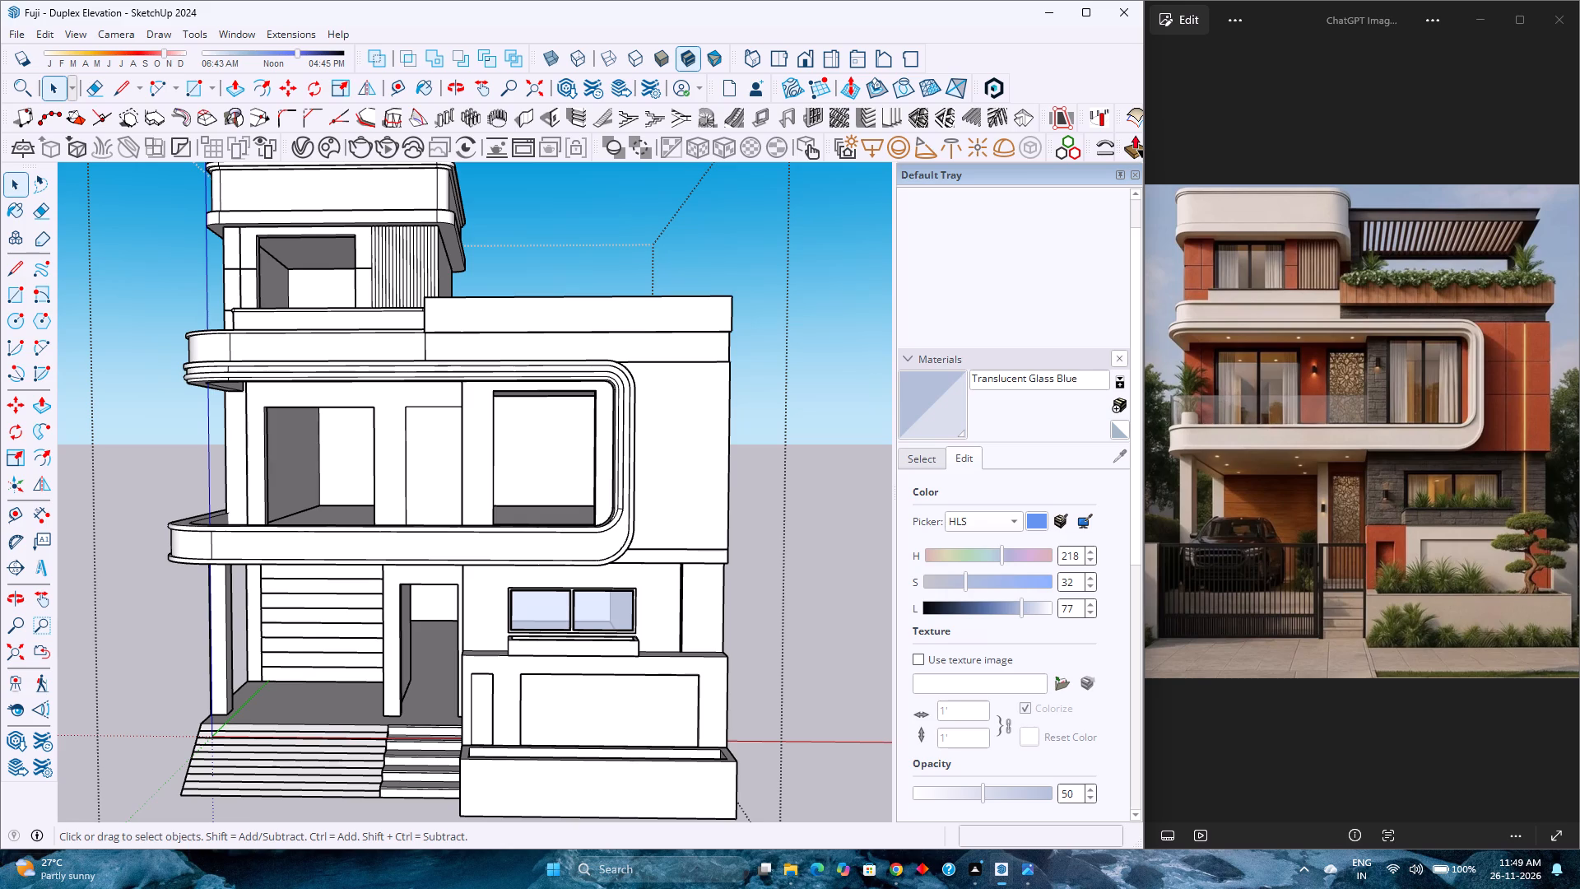
{"action": "scroll", "coordinate": [110, 858], "scroll_direction": "down", "scroll_amount": 1}
{"action": "scroll", "coordinate": [110, 858], "scroll_direction": "up", "scroll_amount": 3}
{"action": "scroll", "coordinate": [342, 697], "scroll_direction": "down", "scroll_amount": 3}
{"action": "scroll", "coordinate": [342, 697], "scroll_direction": "up", "scroll_amount": 3}
{"action": "scroll", "coordinate": [342, 697], "scroll_direction": "down", "scroll_amount": 2}
{"action": "scroll", "coordinate": [342, 700], "scroll_direction": "up", "scroll_amount": 3}
{"action": "scroll", "coordinate": [342, 700], "scroll_direction": "down", "scroll_amount": 3}
{"action": "left_click", "coordinate": [342, 702]}
{"action": "scroll", "coordinate": [342, 702], "scroll_direction": "up", "scroll_amount": 2}
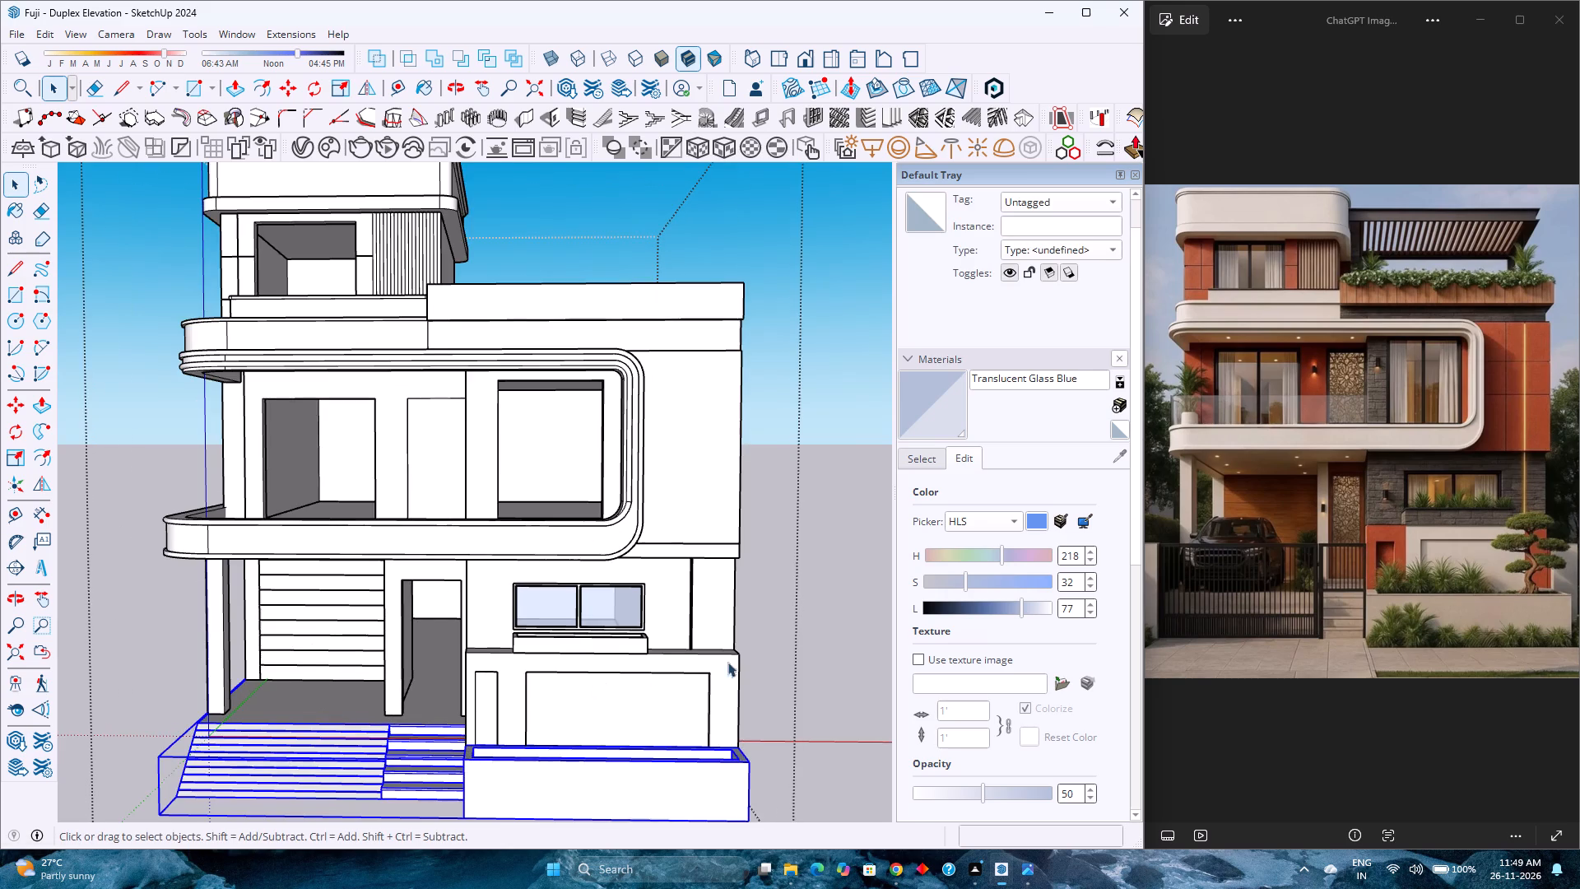
{"action": "scroll", "coordinate": [749, 660], "scroll_direction": "down", "scroll_amount": 2}
{"action": "scroll", "coordinate": [752, 663], "scroll_direction": "up", "scroll_amount": 2}
{"action": "scroll", "coordinate": [753, 663], "scroll_direction": "down", "scroll_amount": 2}
{"action": "scroll", "coordinate": [754, 664], "scroll_direction": "up", "scroll_amount": 2}
{"action": "scroll", "coordinate": [754, 665], "scroll_direction": "down", "scroll_amount": 2}
{"action": "scroll", "coordinate": [755, 667], "scroll_direction": "up", "scroll_amount": 2}
{"action": "scroll", "coordinate": [755, 667], "scroll_direction": "down", "scroll_amount": 2}
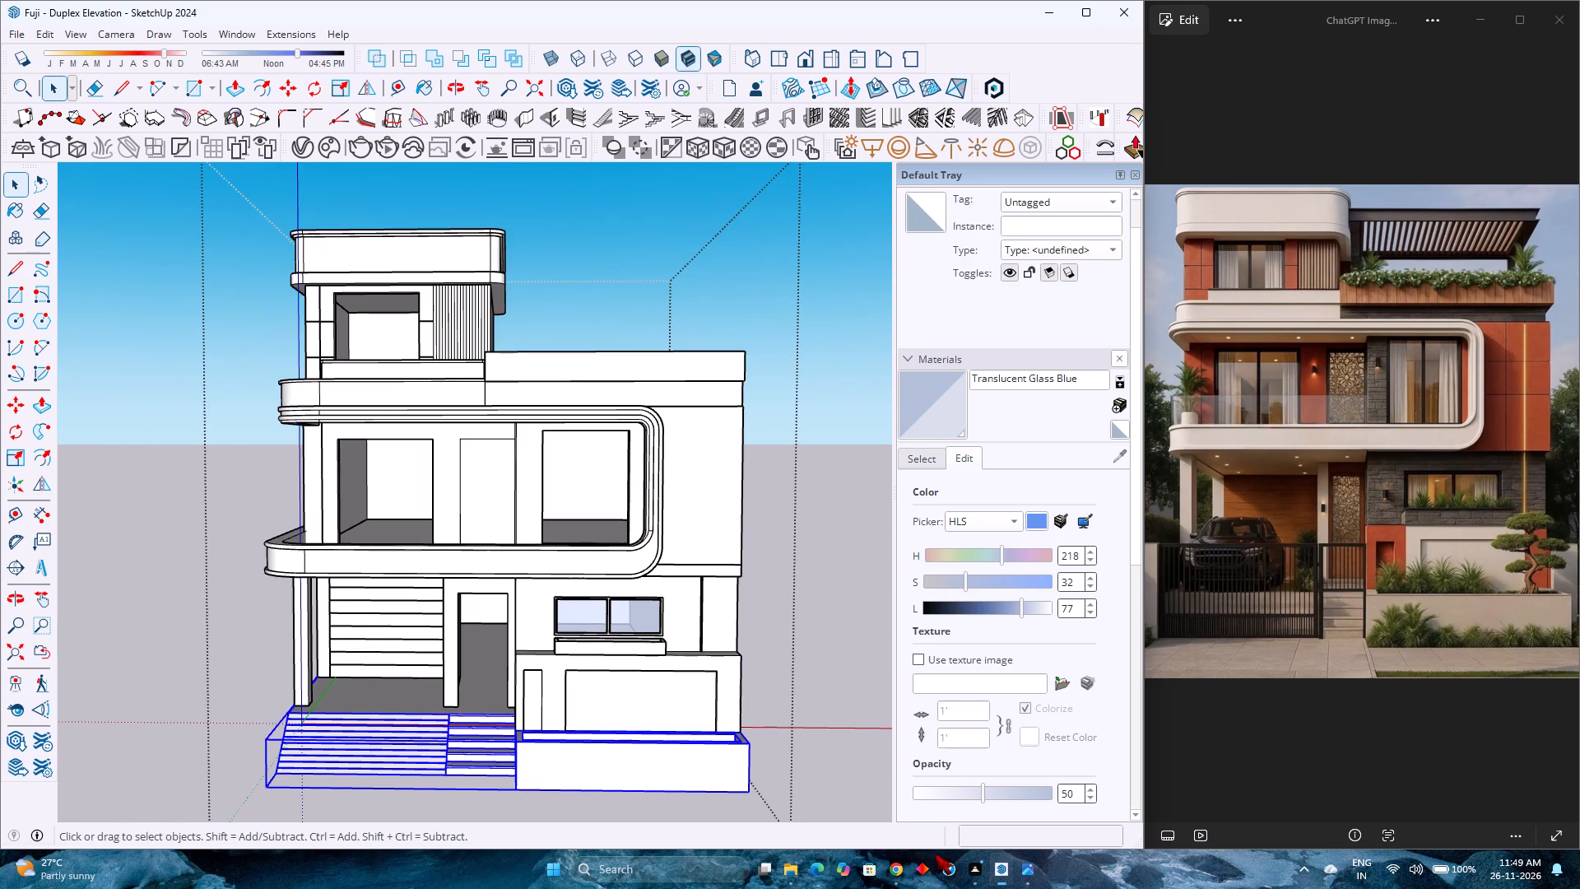
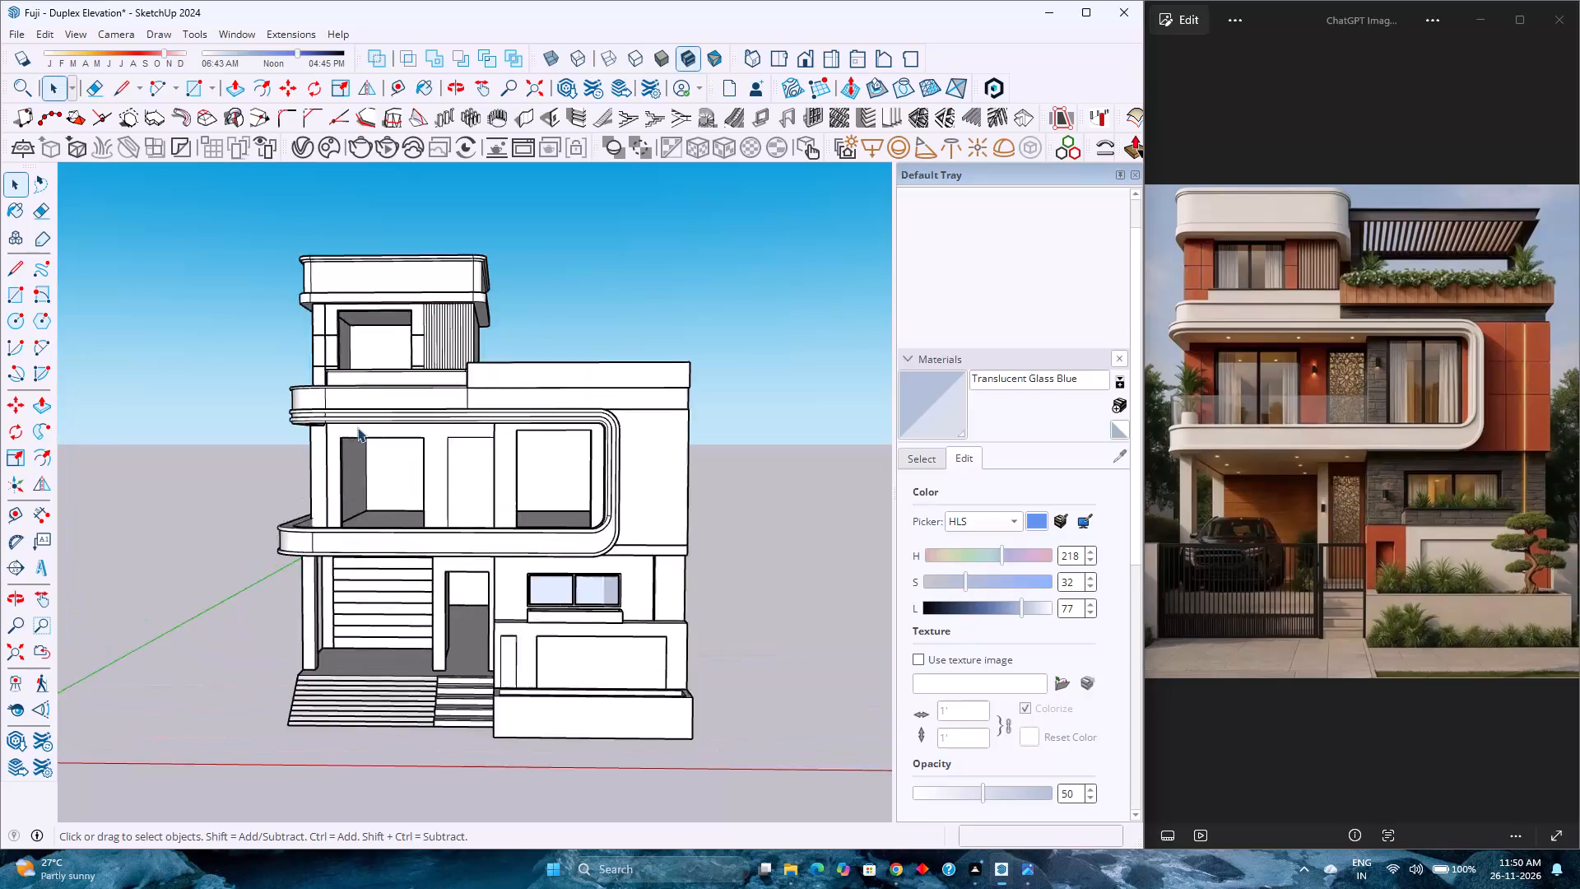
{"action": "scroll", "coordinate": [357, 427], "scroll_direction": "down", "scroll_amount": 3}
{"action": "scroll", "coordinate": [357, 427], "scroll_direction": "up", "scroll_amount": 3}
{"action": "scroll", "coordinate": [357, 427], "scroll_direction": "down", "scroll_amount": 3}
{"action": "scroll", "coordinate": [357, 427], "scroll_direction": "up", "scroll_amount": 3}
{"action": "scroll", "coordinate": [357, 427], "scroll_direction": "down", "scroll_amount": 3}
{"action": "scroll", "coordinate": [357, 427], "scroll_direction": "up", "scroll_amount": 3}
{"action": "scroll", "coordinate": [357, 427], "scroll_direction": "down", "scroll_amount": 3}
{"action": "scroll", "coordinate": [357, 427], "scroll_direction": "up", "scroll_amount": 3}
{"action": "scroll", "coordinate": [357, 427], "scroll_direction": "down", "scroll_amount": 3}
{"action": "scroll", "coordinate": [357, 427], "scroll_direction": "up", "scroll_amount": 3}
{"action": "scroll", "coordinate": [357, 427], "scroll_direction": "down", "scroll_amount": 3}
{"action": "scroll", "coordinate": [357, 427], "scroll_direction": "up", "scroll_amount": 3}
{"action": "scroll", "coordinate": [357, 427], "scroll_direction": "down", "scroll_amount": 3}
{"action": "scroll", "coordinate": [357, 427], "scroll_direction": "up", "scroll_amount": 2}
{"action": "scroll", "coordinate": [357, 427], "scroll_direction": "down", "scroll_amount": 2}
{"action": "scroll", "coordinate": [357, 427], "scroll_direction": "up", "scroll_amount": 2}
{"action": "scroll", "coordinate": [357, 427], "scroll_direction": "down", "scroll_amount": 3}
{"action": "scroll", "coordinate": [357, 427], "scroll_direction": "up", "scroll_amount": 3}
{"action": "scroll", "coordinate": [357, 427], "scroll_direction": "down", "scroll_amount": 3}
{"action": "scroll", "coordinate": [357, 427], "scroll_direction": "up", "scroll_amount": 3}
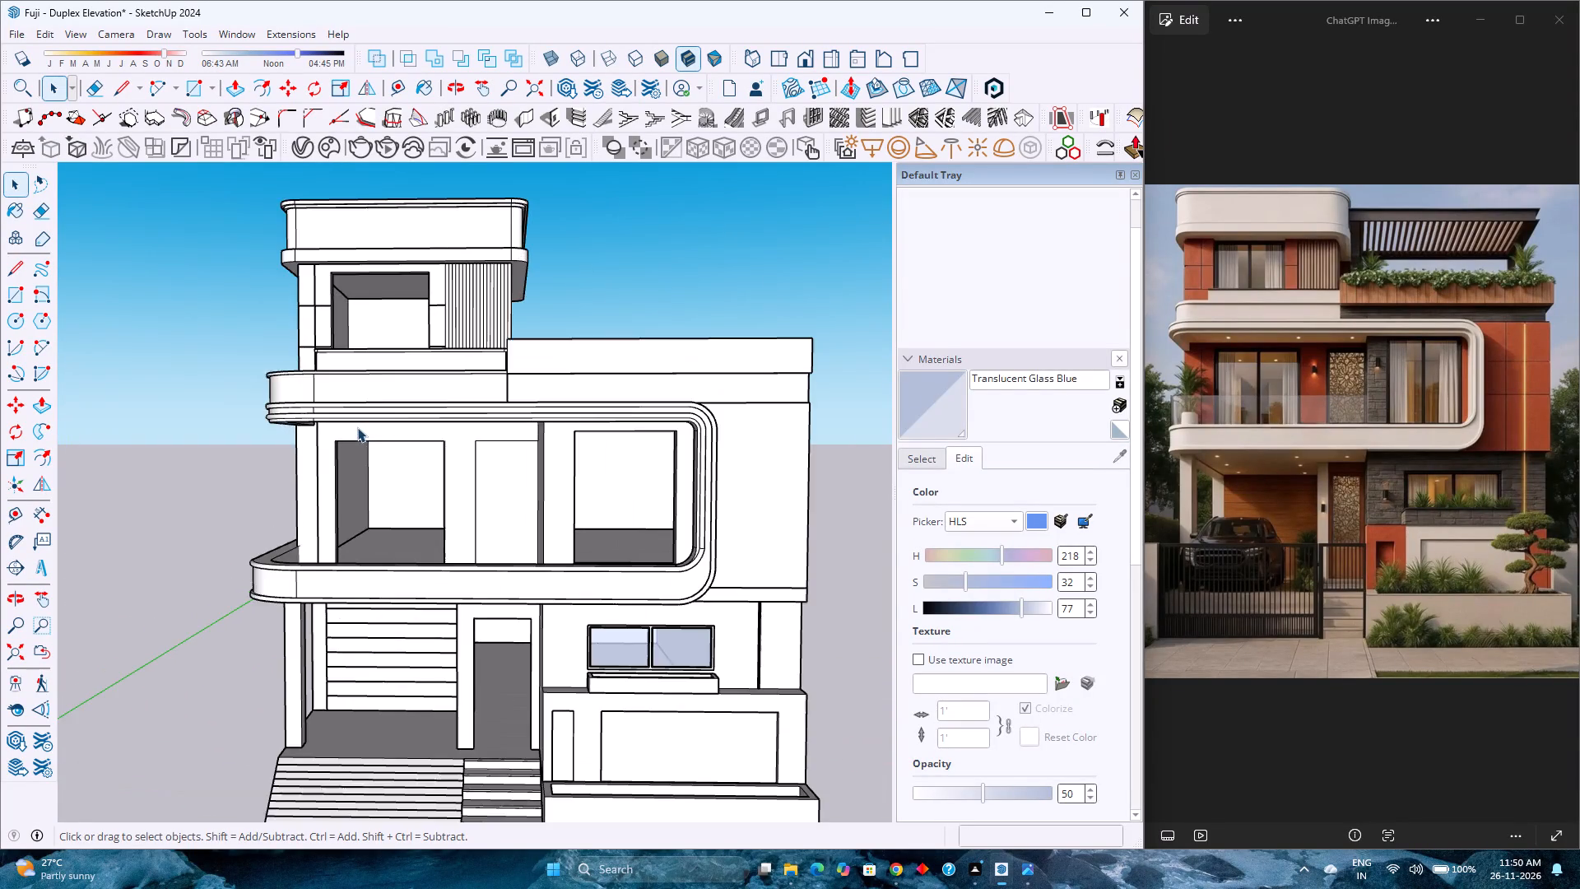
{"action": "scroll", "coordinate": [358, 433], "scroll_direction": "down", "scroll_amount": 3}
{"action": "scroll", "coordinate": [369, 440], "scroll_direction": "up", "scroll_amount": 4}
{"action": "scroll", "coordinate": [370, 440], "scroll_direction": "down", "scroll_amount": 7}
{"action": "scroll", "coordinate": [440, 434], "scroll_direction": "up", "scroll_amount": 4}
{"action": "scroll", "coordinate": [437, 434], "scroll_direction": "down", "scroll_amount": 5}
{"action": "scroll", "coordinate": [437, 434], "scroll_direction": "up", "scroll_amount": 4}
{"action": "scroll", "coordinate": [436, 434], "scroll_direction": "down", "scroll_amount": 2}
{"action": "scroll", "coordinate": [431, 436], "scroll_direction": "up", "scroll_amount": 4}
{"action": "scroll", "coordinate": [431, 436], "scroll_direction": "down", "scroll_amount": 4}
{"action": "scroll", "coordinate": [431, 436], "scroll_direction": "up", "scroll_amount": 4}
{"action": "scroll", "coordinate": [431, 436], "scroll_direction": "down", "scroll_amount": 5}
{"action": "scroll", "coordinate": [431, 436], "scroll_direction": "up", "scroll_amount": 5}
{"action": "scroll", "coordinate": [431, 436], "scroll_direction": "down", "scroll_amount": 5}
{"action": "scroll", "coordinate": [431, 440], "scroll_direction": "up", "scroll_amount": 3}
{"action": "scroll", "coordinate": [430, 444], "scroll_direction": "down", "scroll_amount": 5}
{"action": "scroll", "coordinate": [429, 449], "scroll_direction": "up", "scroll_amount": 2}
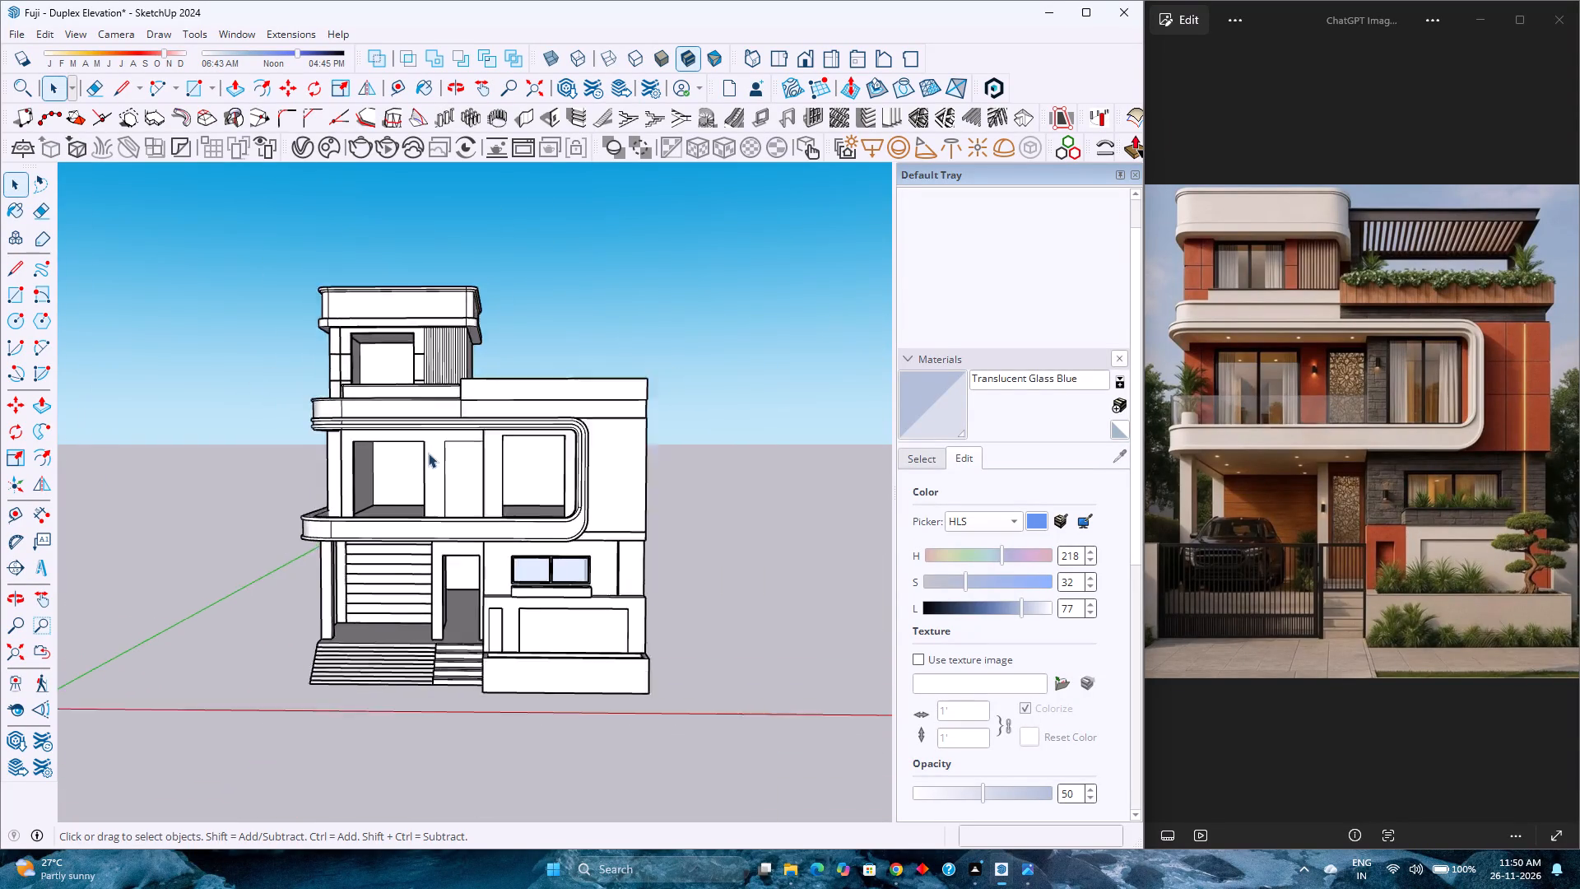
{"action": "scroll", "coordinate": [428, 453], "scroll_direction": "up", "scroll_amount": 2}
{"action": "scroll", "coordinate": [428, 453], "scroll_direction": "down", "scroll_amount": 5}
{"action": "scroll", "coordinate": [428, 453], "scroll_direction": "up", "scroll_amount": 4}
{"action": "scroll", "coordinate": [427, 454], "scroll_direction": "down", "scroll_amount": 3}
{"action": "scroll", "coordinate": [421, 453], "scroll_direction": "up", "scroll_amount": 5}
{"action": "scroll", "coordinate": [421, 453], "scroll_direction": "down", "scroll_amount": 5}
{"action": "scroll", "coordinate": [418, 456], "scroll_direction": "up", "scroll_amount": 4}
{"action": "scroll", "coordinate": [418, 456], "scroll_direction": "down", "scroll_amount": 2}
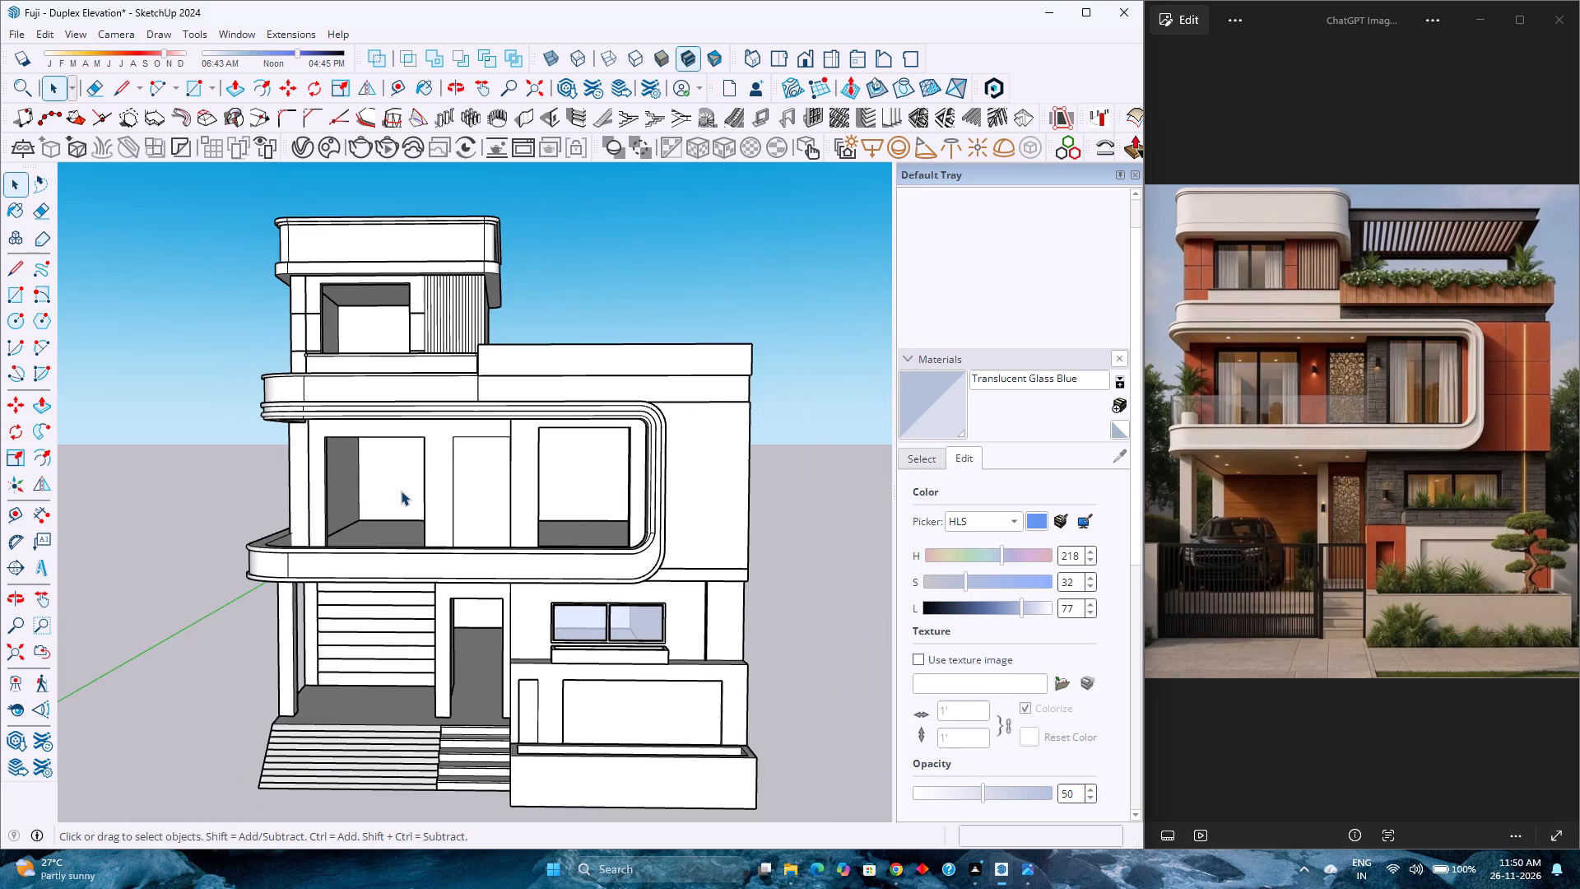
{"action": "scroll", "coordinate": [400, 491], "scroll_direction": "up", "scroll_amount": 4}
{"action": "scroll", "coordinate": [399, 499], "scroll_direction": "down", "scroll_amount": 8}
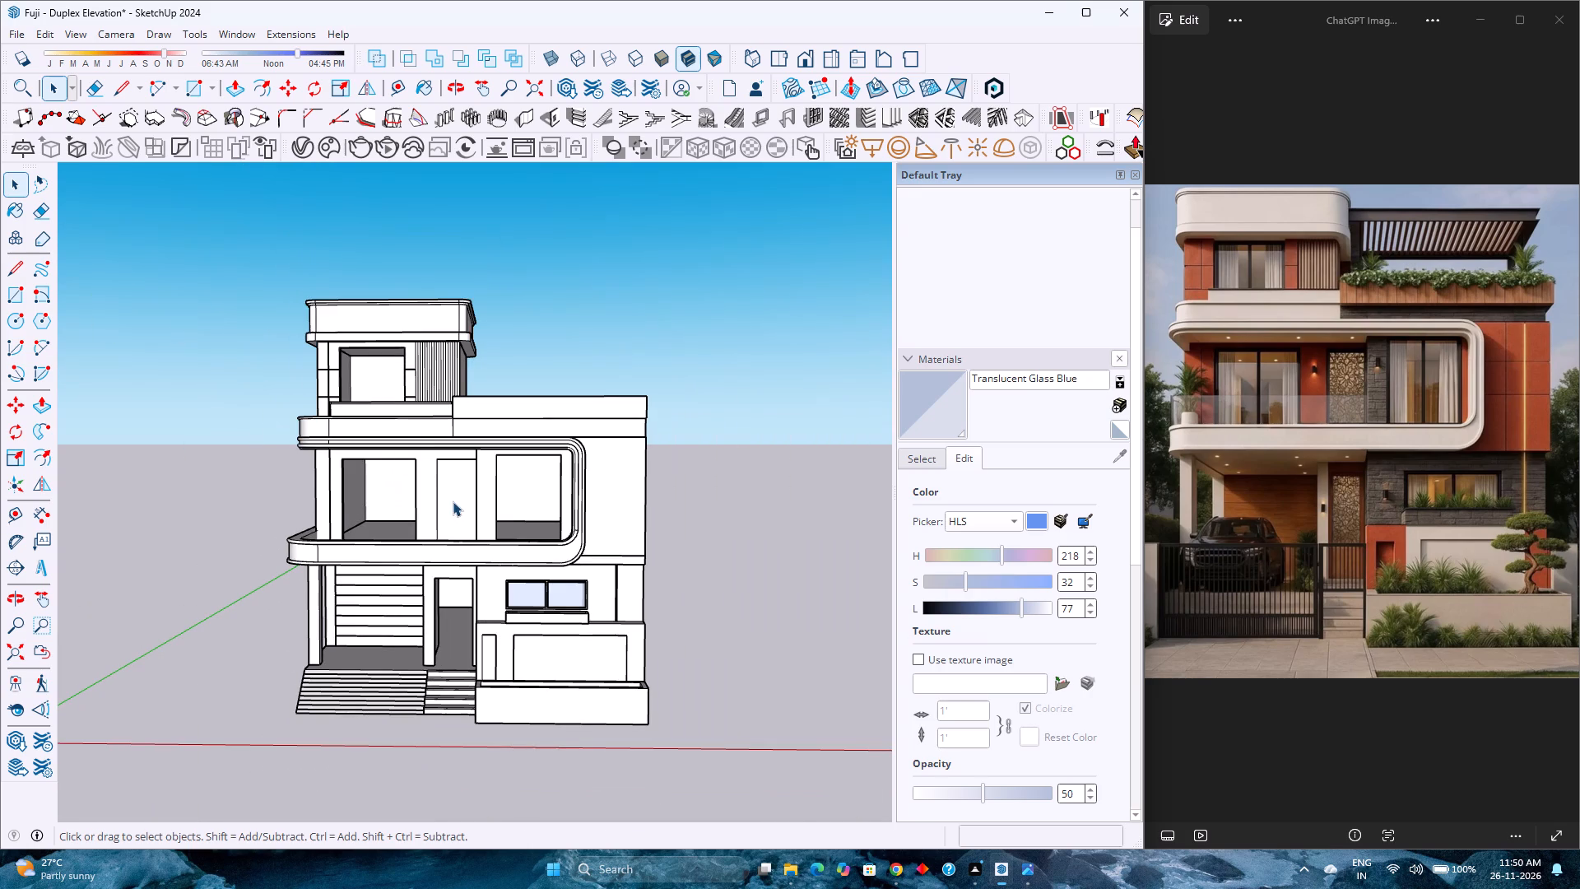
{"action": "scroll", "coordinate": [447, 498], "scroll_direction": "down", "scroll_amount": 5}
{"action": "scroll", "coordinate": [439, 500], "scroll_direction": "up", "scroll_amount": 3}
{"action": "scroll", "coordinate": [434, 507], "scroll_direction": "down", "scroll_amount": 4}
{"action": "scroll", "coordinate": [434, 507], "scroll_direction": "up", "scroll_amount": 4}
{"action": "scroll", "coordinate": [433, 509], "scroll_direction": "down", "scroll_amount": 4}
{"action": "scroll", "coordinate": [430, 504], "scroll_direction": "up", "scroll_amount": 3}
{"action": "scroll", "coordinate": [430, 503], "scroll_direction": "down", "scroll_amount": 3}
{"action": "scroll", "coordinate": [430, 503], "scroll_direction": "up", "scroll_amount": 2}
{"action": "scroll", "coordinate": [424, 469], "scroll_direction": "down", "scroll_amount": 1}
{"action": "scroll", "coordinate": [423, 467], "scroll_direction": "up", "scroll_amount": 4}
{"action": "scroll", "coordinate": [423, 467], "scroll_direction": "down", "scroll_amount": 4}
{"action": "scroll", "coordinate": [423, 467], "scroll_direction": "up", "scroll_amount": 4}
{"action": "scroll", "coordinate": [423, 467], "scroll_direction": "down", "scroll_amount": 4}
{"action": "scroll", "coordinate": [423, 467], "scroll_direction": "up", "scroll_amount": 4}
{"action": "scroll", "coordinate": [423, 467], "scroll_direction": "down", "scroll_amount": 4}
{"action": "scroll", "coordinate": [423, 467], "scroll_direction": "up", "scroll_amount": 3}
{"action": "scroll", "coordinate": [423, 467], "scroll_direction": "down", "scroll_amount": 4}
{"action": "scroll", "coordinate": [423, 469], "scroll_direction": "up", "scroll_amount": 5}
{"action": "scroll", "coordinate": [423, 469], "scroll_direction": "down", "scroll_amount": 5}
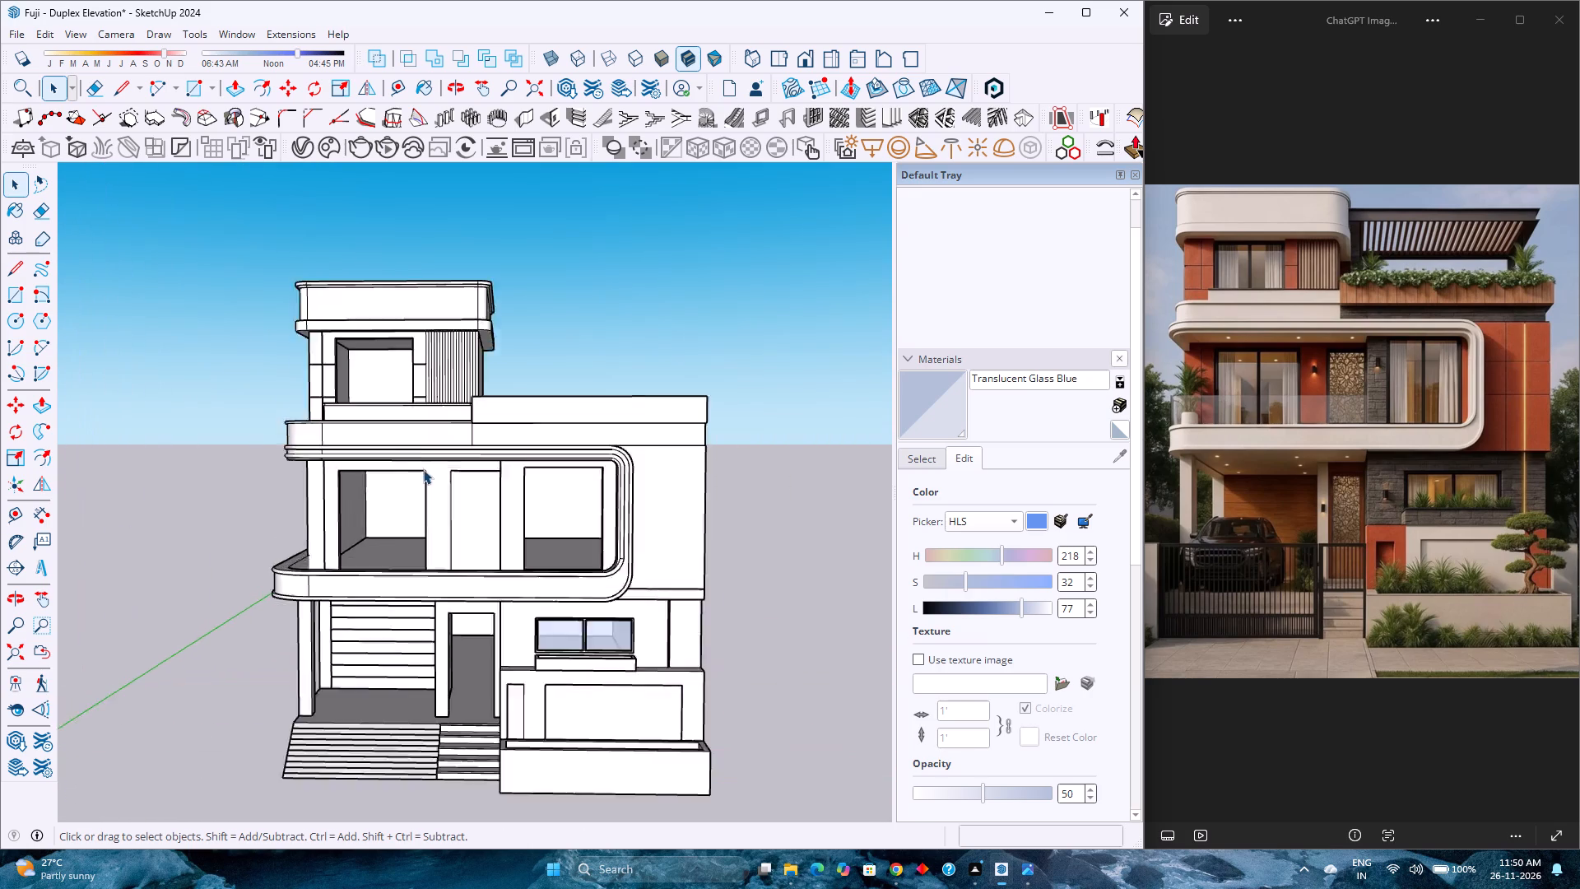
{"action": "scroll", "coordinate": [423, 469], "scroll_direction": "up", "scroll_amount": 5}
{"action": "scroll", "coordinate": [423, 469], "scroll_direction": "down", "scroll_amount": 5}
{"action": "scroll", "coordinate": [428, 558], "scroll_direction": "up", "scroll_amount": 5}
Examine the house from both front corners, checking the side walls, wraparound balcony frame, entrance steps and upper-floor overhangs.
{"action": "middle_click_drag", "start_coordinate": [422, 556], "coordinate": [199, 555]}
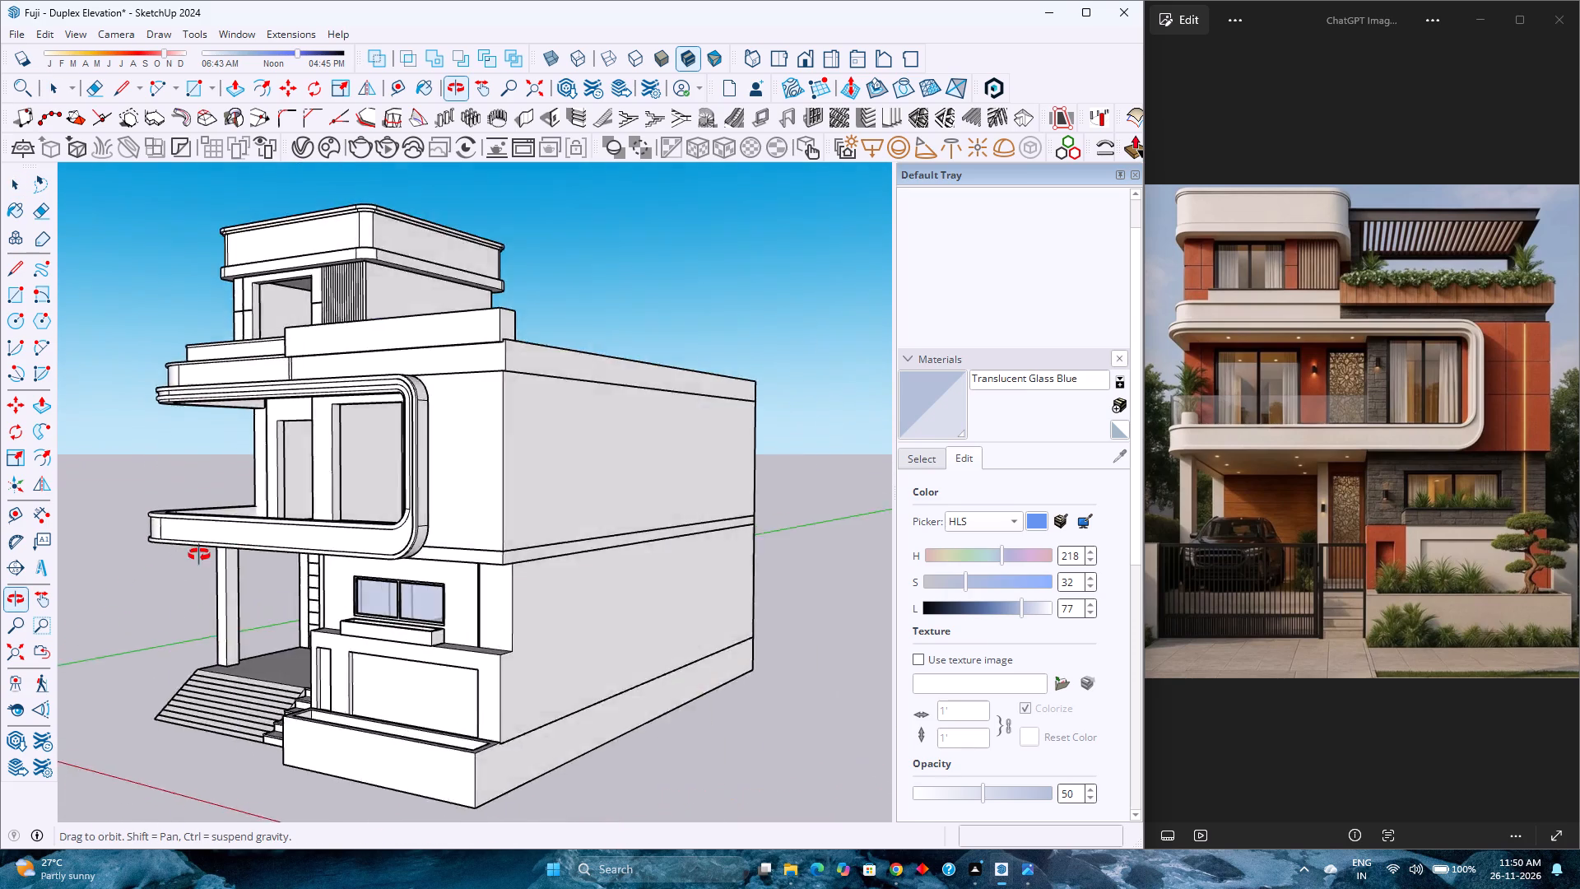
{"action": "middle_click_drag", "start_coordinate": [199, 555], "coordinate": [314, 550]}
{"action": "scroll", "coordinate": [314, 550], "scroll_direction": "down", "scroll_amount": 5}
{"action": "scroll", "coordinate": [313, 547], "scroll_direction": "up", "scroll_amount": 6}
{"action": "middle_click_drag", "start_coordinate": [312, 547], "coordinate": [504, 553]}
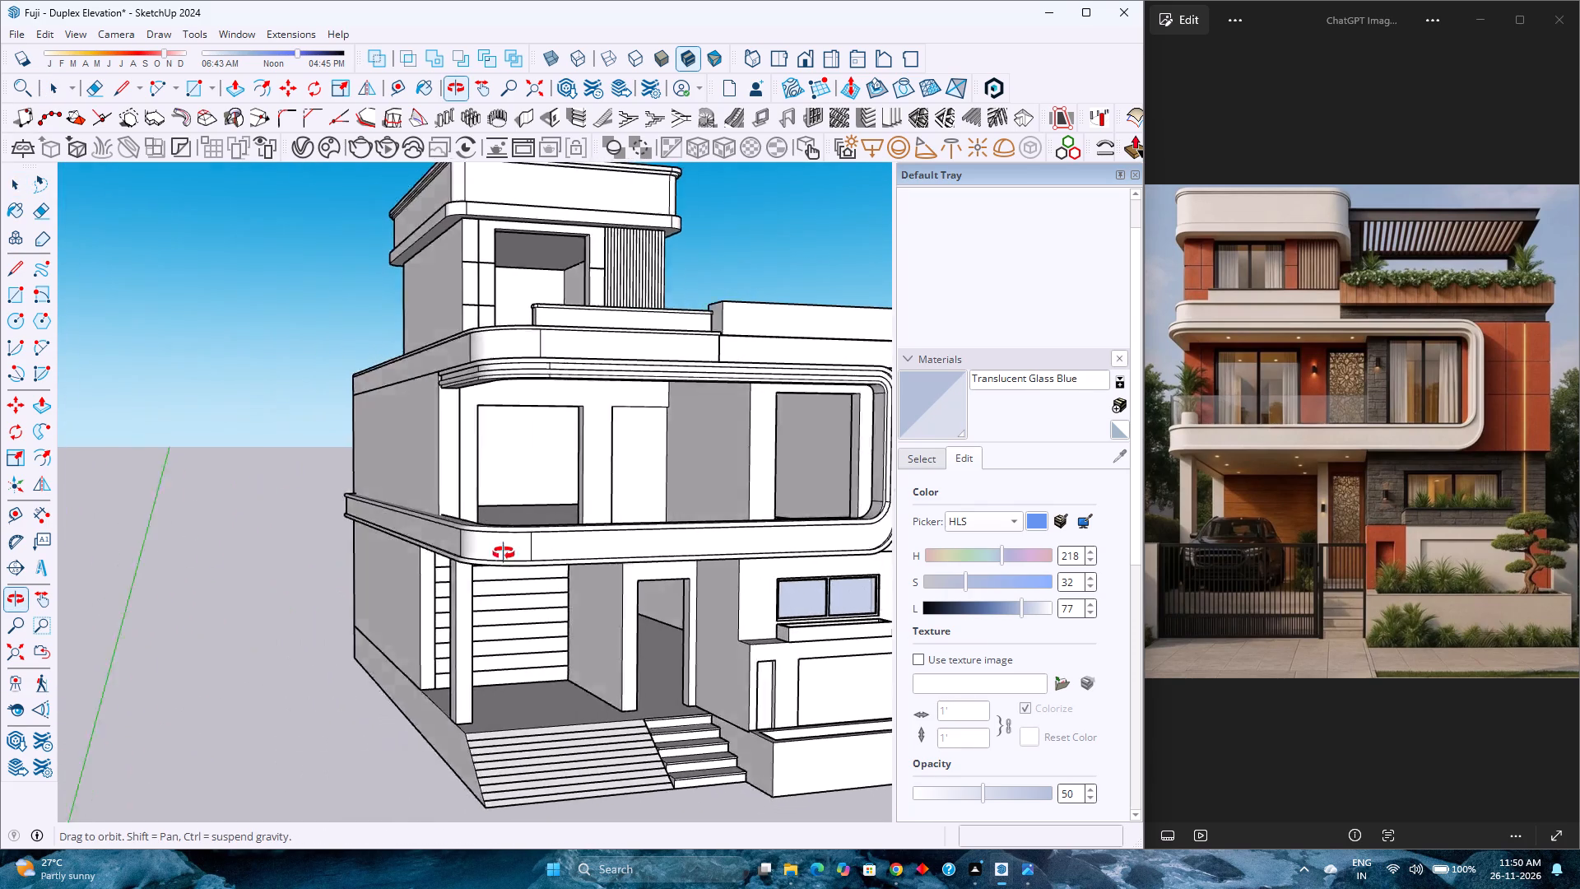
{"action": "middle_click_drag", "start_coordinate": [504, 553], "coordinate": [351, 552]}
{"action": "middle_click_drag", "start_coordinate": [339, 552], "coordinate": [320, 552]}
{"action": "scroll", "coordinate": [320, 552], "scroll_direction": "down", "scroll_amount": 6}
{"action": "middle_click_drag", "start_coordinate": [330, 543], "coordinate": [611, 566]}
{"action": "scroll", "coordinate": [658, 519], "scroll_direction": "up", "scroll_amount": 3}
{"action": "scroll", "coordinate": [658, 519], "scroll_direction": "down", "scroll_amount": 4}
{"action": "scroll", "coordinate": [658, 519], "scroll_direction": "up", "scroll_amount": 2}
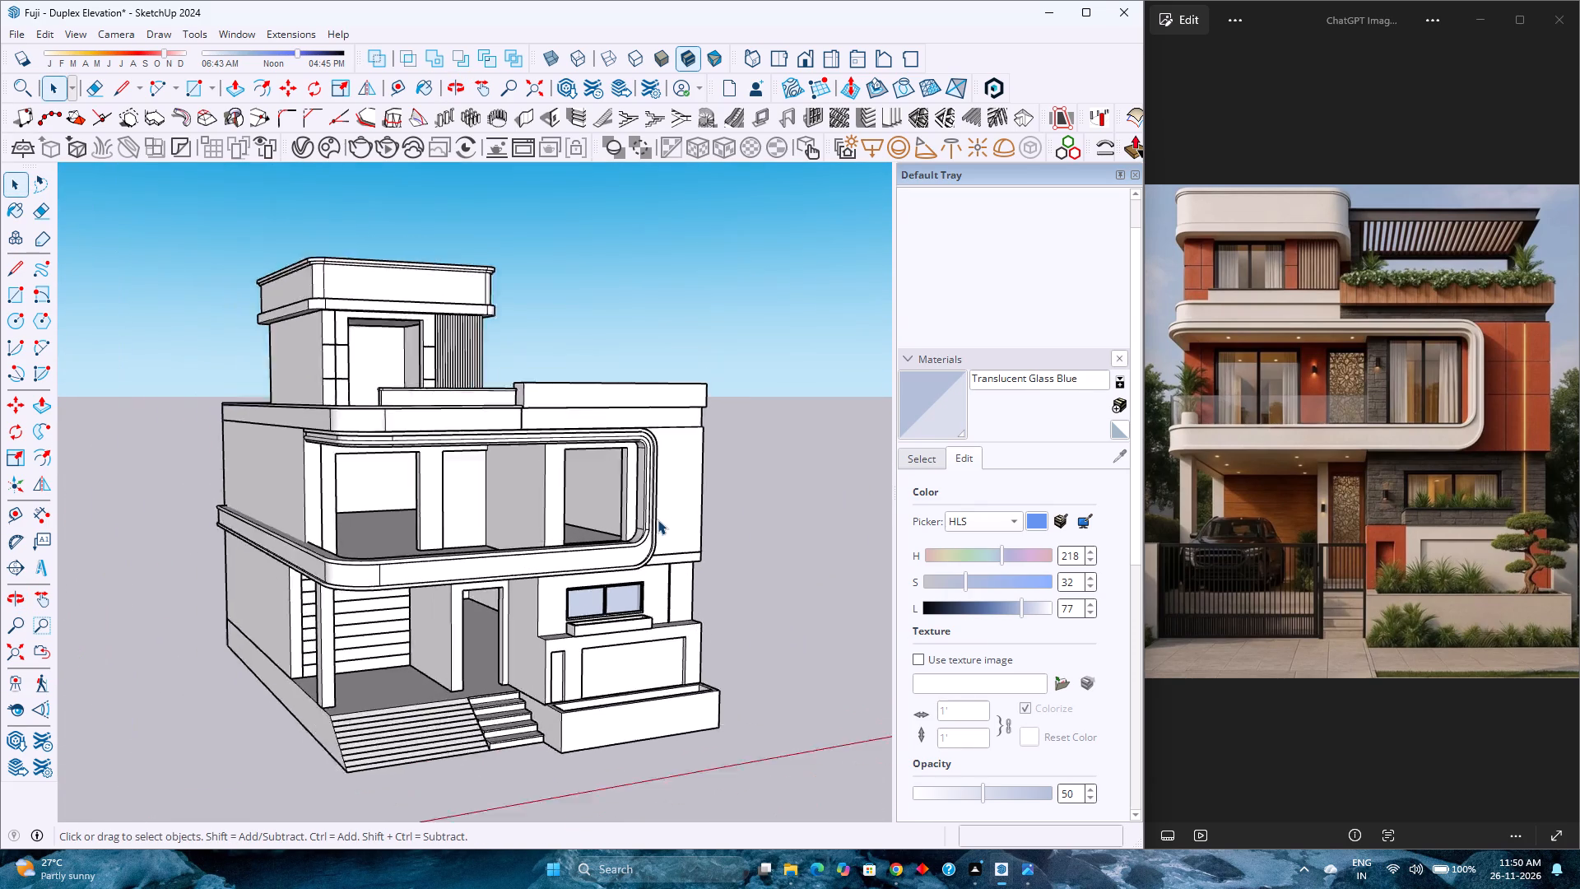
{"action": "scroll", "coordinate": [658, 519], "scroll_direction": "up", "scroll_amount": 2}
{"action": "scroll", "coordinate": [658, 519], "scroll_direction": "down", "scroll_amount": 4}
{"action": "scroll", "coordinate": [658, 519], "scroll_direction": "up", "scroll_amount": 4}
{"action": "scroll", "coordinate": [658, 519], "scroll_direction": "down", "scroll_amount": 4}
{"action": "scroll", "coordinate": [658, 519], "scroll_direction": "up", "scroll_amount": 4}
{"action": "scroll", "coordinate": [657, 519], "scroll_direction": "down", "scroll_amount": 2}
{"action": "scroll", "coordinate": [656, 519], "scroll_direction": "up", "scroll_amount": 4}
{"action": "scroll", "coordinate": [655, 518], "scroll_direction": "down", "scroll_amount": 4}
{"action": "scroll", "coordinate": [652, 522], "scroll_direction": "up", "scroll_amount": 1}
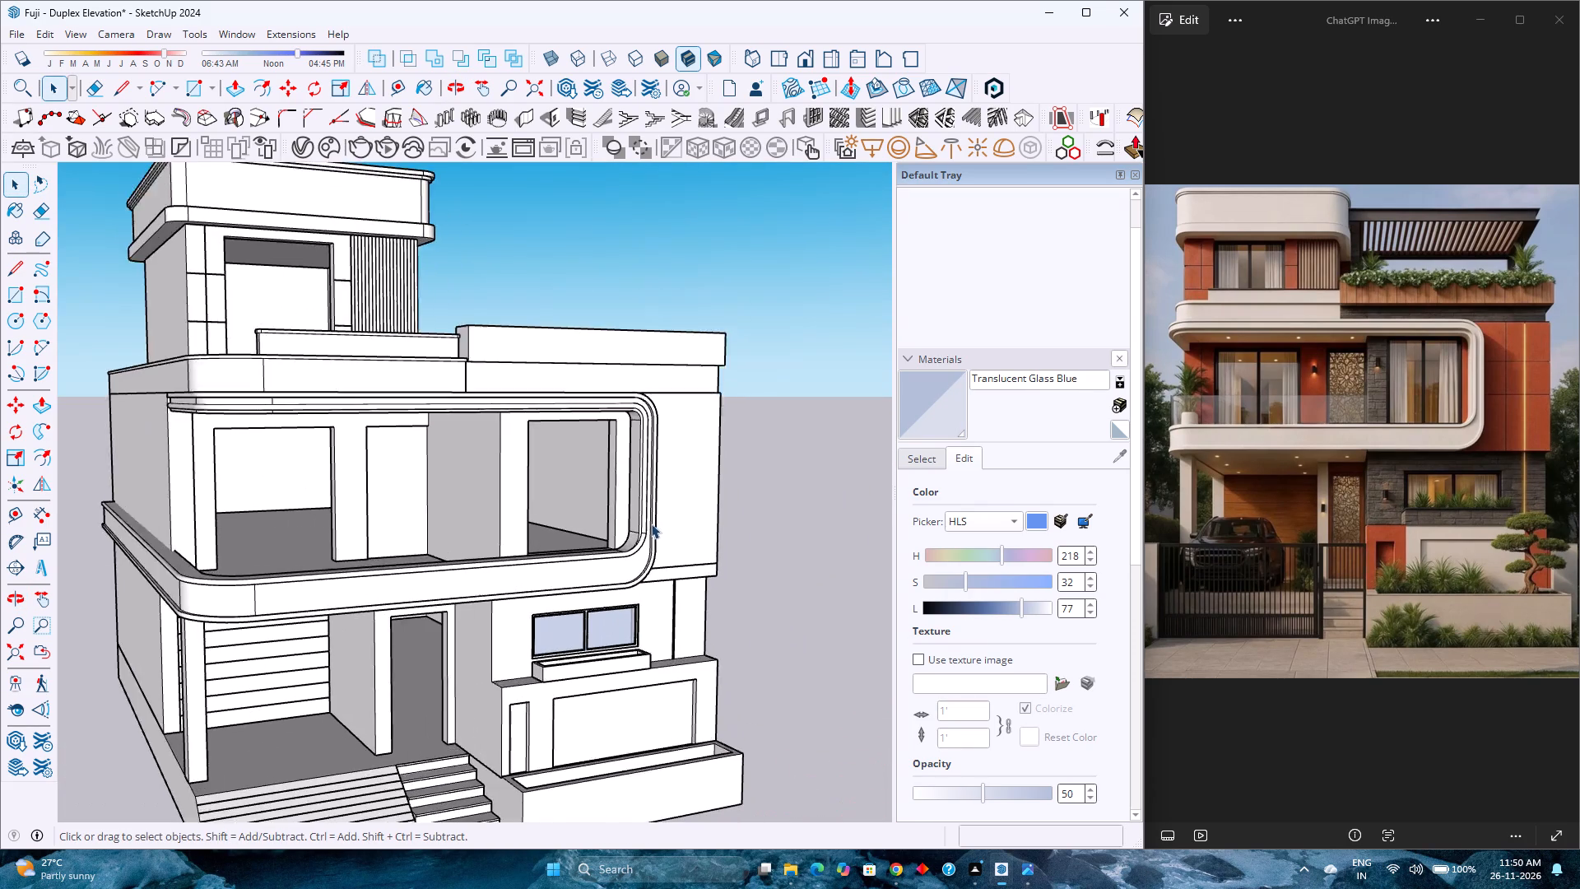
{"action": "scroll", "coordinate": [651, 524], "scroll_direction": "up", "scroll_amount": 1}
{"action": "scroll", "coordinate": [647, 528], "scroll_direction": "down", "scroll_amount": 2}
{"action": "scroll", "coordinate": [645, 530], "scroll_direction": "up", "scroll_amount": 4}
{"action": "scroll", "coordinate": [645, 530], "scroll_direction": "down", "scroll_amount": 4}
Examine the open roof terrace, its parapets and the slatted top-floor room from above, against the pergola and planter area in the reference.
{"action": "middle_click_drag", "start_coordinate": [592, 494], "coordinate": [567, 669]}
{"action": "scroll", "coordinate": [464, 493], "scroll_direction": "up", "scroll_amount": 2}
{"action": "scroll", "coordinate": [464, 495], "scroll_direction": "down", "scroll_amount": 3}
{"action": "scroll", "coordinate": [464, 495], "scroll_direction": "up", "scroll_amount": 2}
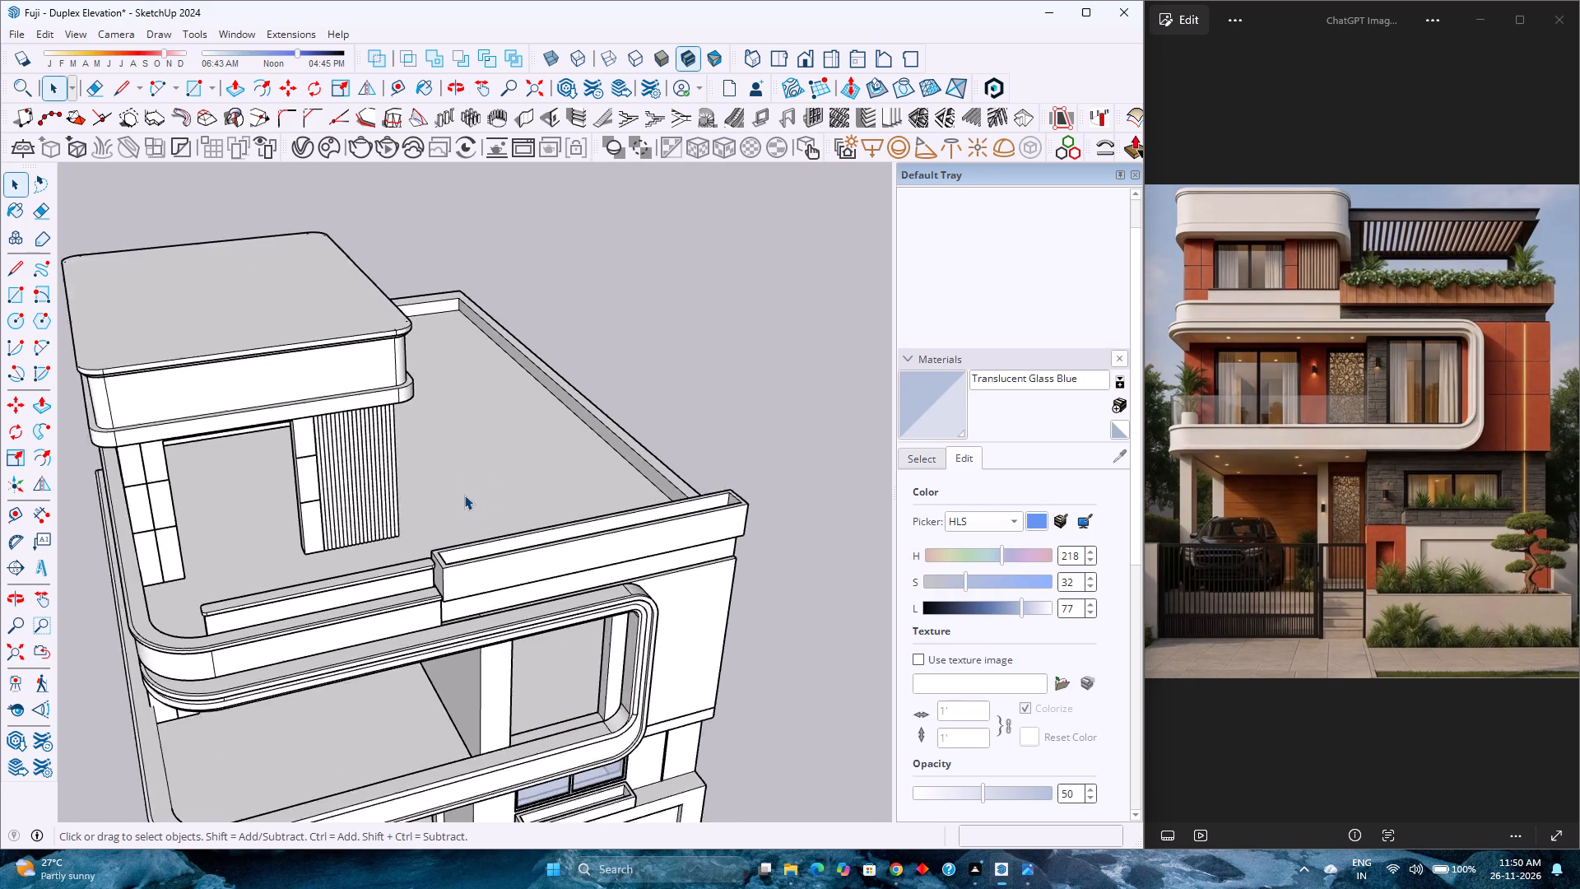
{"action": "scroll", "coordinate": [464, 495], "scroll_direction": "up", "scroll_amount": 1}
{"action": "scroll", "coordinate": [464, 495], "scroll_direction": "down", "scroll_amount": 3}
{"action": "scroll", "coordinate": [464, 495], "scroll_direction": "up", "scroll_amount": 3}
{"action": "scroll", "coordinate": [464, 495], "scroll_direction": "down", "scroll_amount": 4}
{"action": "scroll", "coordinate": [464, 495], "scroll_direction": "up", "scroll_amount": 4}
{"action": "scroll", "coordinate": [464, 495], "scroll_direction": "down", "scroll_amount": 4}
{"action": "scroll", "coordinate": [464, 495], "scroll_direction": "up", "scroll_amount": 4}
{"action": "scroll", "coordinate": [464, 495], "scroll_direction": "down", "scroll_amount": 4}
{"action": "scroll", "coordinate": [464, 495], "scroll_direction": "up", "scroll_amount": 3}
{"action": "scroll", "coordinate": [464, 495], "scroll_direction": "down", "scroll_amount": 3}
{"action": "scroll", "coordinate": [464, 495], "scroll_direction": "up", "scroll_amount": 3}
{"action": "scroll", "coordinate": [464, 495], "scroll_direction": "down", "scroll_amount": 3}
{"action": "scroll", "coordinate": [464, 495], "scroll_direction": "up", "scroll_amount": 3}
{"action": "scroll", "coordinate": [464, 495], "scroll_direction": "down", "scroll_amount": 3}
{"action": "scroll", "coordinate": [464, 495], "scroll_direction": "up", "scroll_amount": 2}
{"action": "scroll", "coordinate": [464, 495], "scroll_direction": "down", "scroll_amount": 3}
{"action": "scroll", "coordinate": [464, 495], "scroll_direction": "up", "scroll_amount": 2}
{"action": "scroll", "coordinate": [464, 495], "scroll_direction": "down", "scroll_amount": 3}
{"action": "scroll", "coordinate": [464, 495], "scroll_direction": "up", "scroll_amount": 3}
{"action": "scroll", "coordinate": [464, 495], "scroll_direction": "down", "scroll_amount": 3}
{"action": "scroll", "coordinate": [464, 495], "scroll_direction": "up", "scroll_amount": 3}
{"action": "scroll", "coordinate": [464, 495], "scroll_direction": "down", "scroll_amount": 2}
{"action": "scroll", "coordinate": [464, 495], "scroll_direction": "up", "scroll_amount": 3}
{"action": "scroll", "coordinate": [464, 495], "scroll_direction": "down", "scroll_amount": 8}
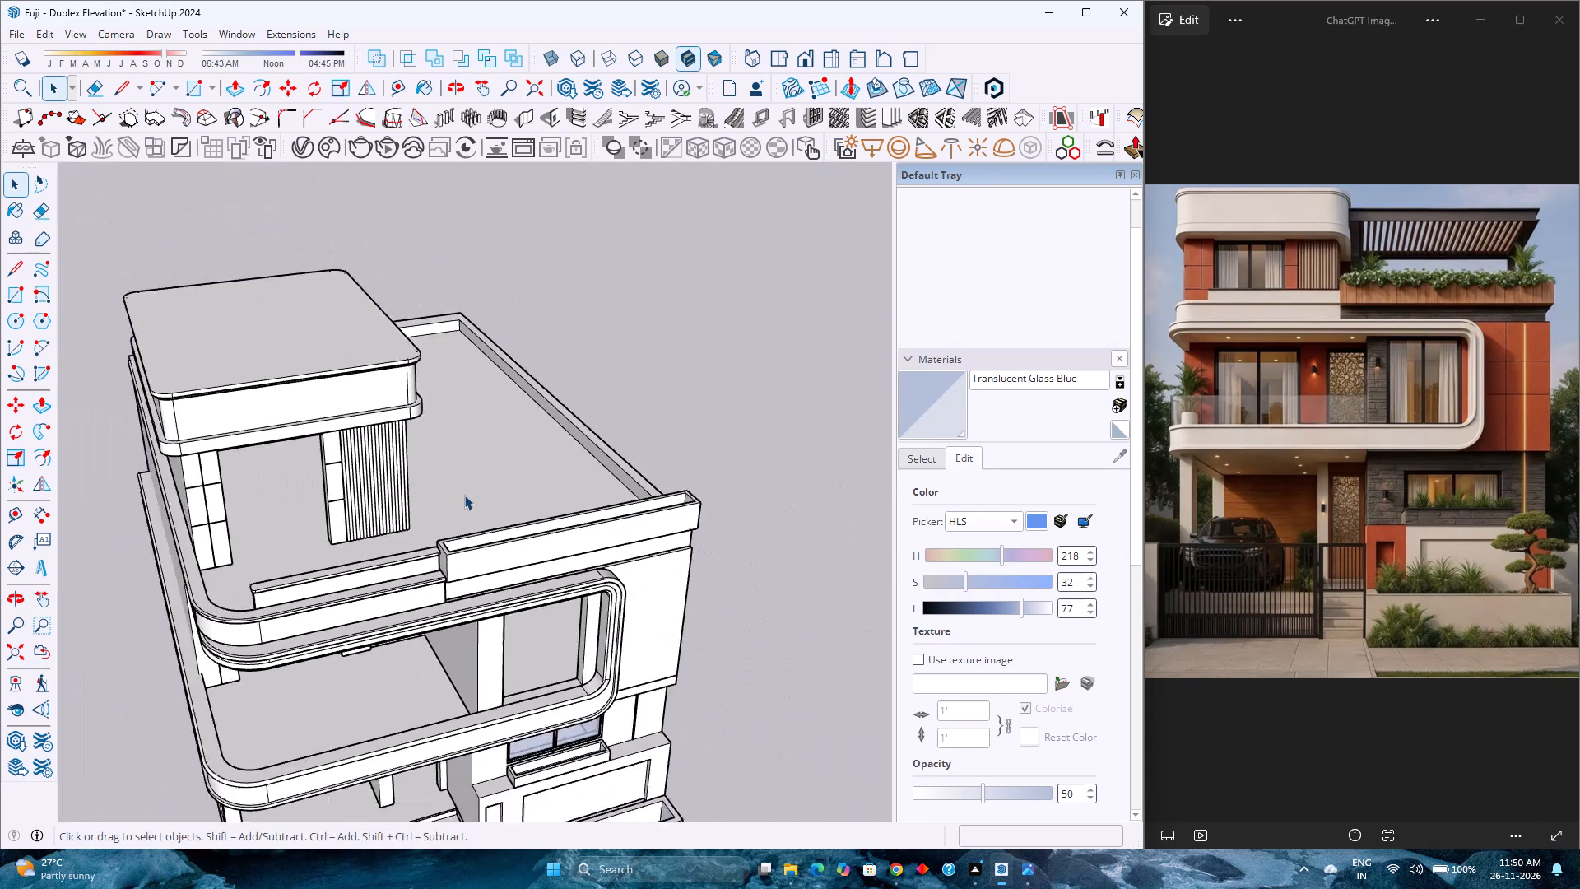
{"action": "scroll", "coordinate": [464, 495], "scroll_direction": "down", "scroll_amount": 7}
{"action": "scroll", "coordinate": [464, 495], "scroll_direction": "up", "scroll_amount": 4}
{"action": "scroll", "coordinate": [464, 495], "scroll_direction": "down", "scroll_amount": 3}
{"action": "scroll", "coordinate": [464, 495], "scroll_direction": "up", "scroll_amount": 3}
{"action": "scroll", "coordinate": [464, 495], "scroll_direction": "down", "scroll_amount": 4}
{"action": "scroll", "coordinate": [464, 495], "scroll_direction": "up", "scroll_amount": 4}
{"action": "scroll", "coordinate": [464, 495], "scroll_direction": "down", "scroll_amount": 4}
{"action": "scroll", "coordinate": [464, 495], "scroll_direction": "up", "scroll_amount": 3}
{"action": "scroll", "coordinate": [464, 495], "scroll_direction": "down", "scroll_amount": 3}
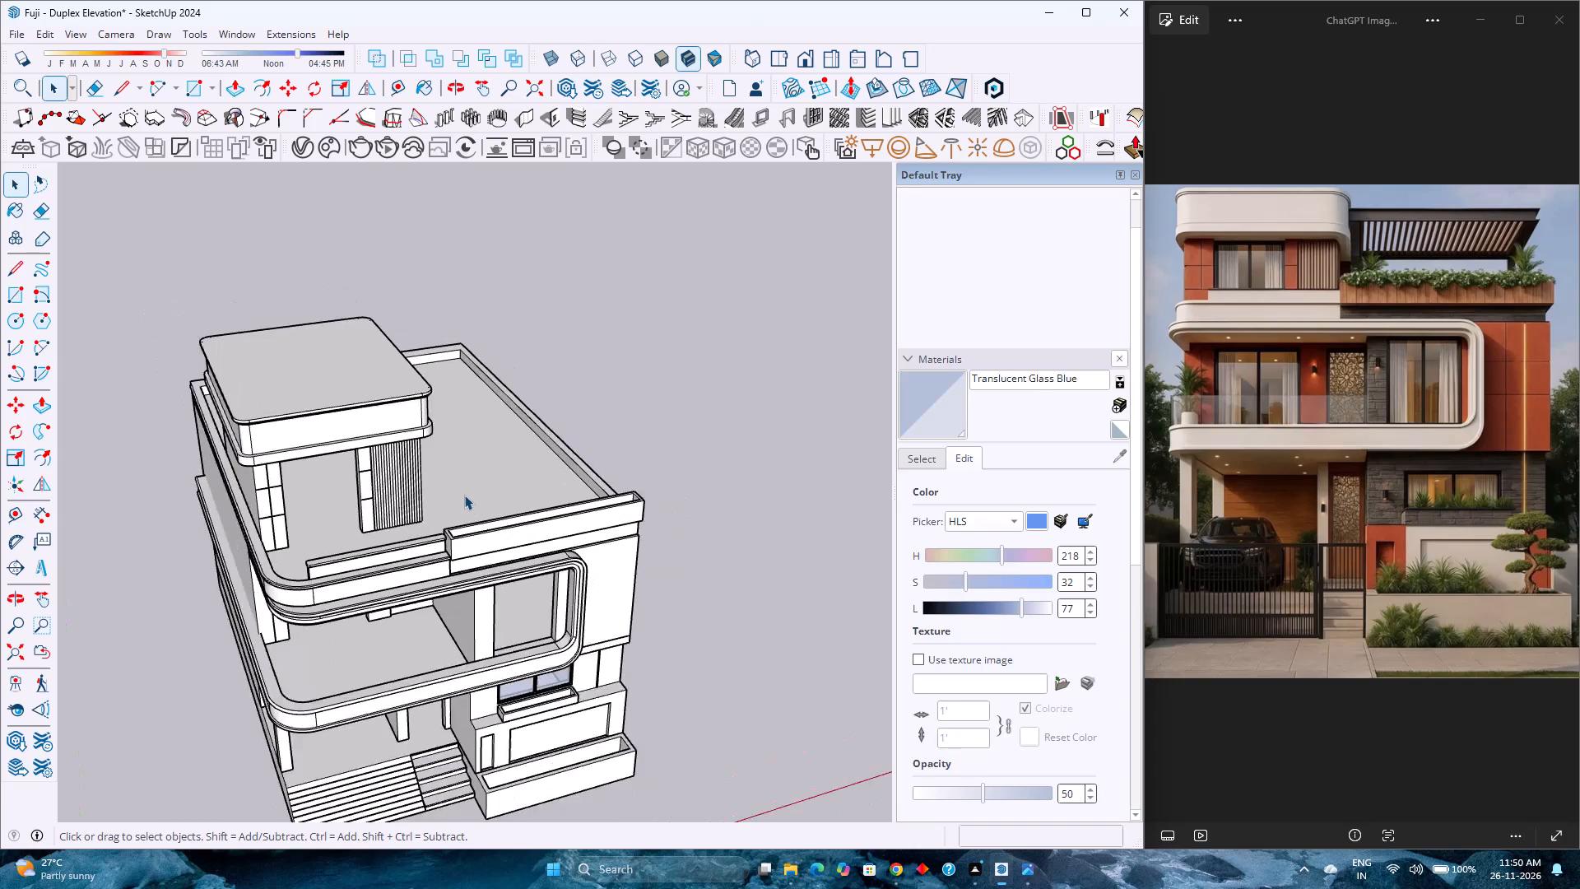
{"action": "scroll", "coordinate": [464, 495], "scroll_direction": "up", "scroll_amount": 3}
{"action": "scroll", "coordinate": [464, 495], "scroll_direction": "down", "scroll_amount": 3}
{"action": "scroll", "coordinate": [464, 495], "scroll_direction": "up", "scroll_amount": 3}
{"action": "scroll", "coordinate": [464, 495], "scroll_direction": "down", "scroll_amount": 3}
{"action": "scroll", "coordinate": [464, 495], "scroll_direction": "up", "scroll_amount": 3}
{"action": "scroll", "coordinate": [464, 495], "scroll_direction": "down", "scroll_amount": 3}
{"action": "scroll", "coordinate": [464, 495], "scroll_direction": "up", "scroll_amount": 3}
{"action": "scroll", "coordinate": [464, 495], "scroll_direction": "down", "scroll_amount": 3}
{"action": "scroll", "coordinate": [464, 495], "scroll_direction": "up", "scroll_amount": 3}
{"action": "scroll", "coordinate": [464, 495], "scroll_direction": "down", "scroll_amount": 4}
{"action": "scroll", "coordinate": [464, 495], "scroll_direction": "up", "scroll_amount": 4}
{"action": "scroll", "coordinate": [464, 495], "scroll_direction": "down", "scroll_amount": 3}
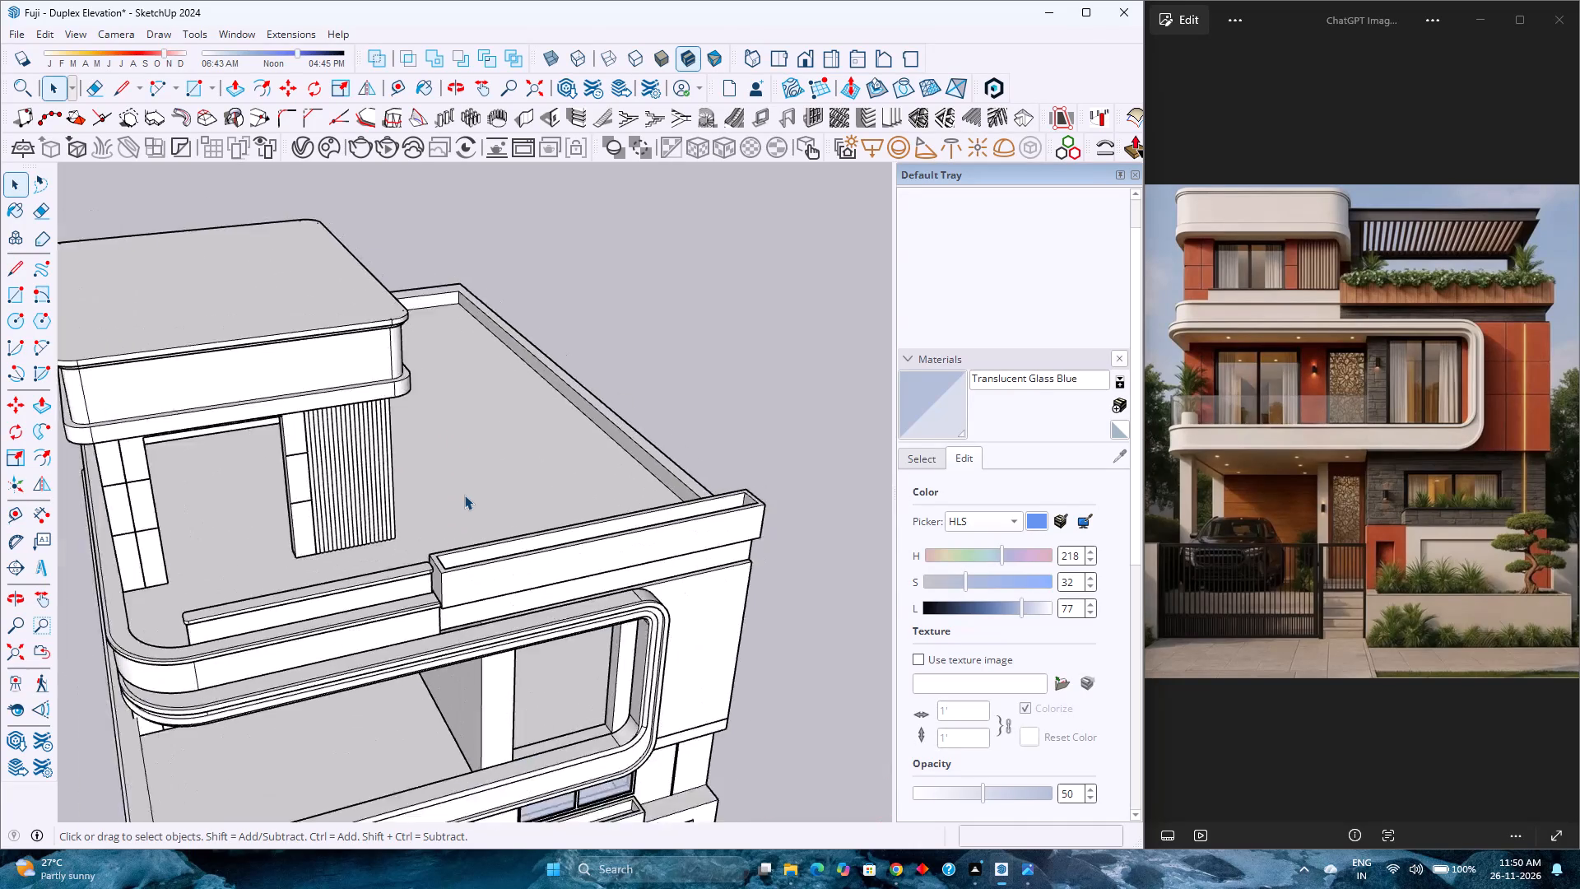
{"action": "scroll", "coordinate": [464, 495], "scroll_direction": "down", "scroll_amount": 1}
{"action": "scroll", "coordinate": [464, 495], "scroll_direction": "up", "scroll_amount": 3}
{"action": "scroll", "coordinate": [464, 495], "scroll_direction": "down", "scroll_amount": 3}
{"action": "scroll", "coordinate": [464, 495], "scroll_direction": "up", "scroll_amount": 4}
{"action": "scroll", "coordinate": [464, 495], "scroll_direction": "down", "scroll_amount": 4}
{"action": "scroll", "coordinate": [464, 495], "scroll_direction": "up", "scroll_amount": 4}
{"action": "scroll", "coordinate": [464, 495], "scroll_direction": "down", "scroll_amount": 3}
{"action": "scroll", "coordinate": [464, 495], "scroll_direction": "up", "scroll_amount": 4}
{"action": "scroll", "coordinate": [464, 495], "scroll_direction": "down", "scroll_amount": 3}
{"action": "scroll", "coordinate": [464, 495], "scroll_direction": "up", "scroll_amount": 4}
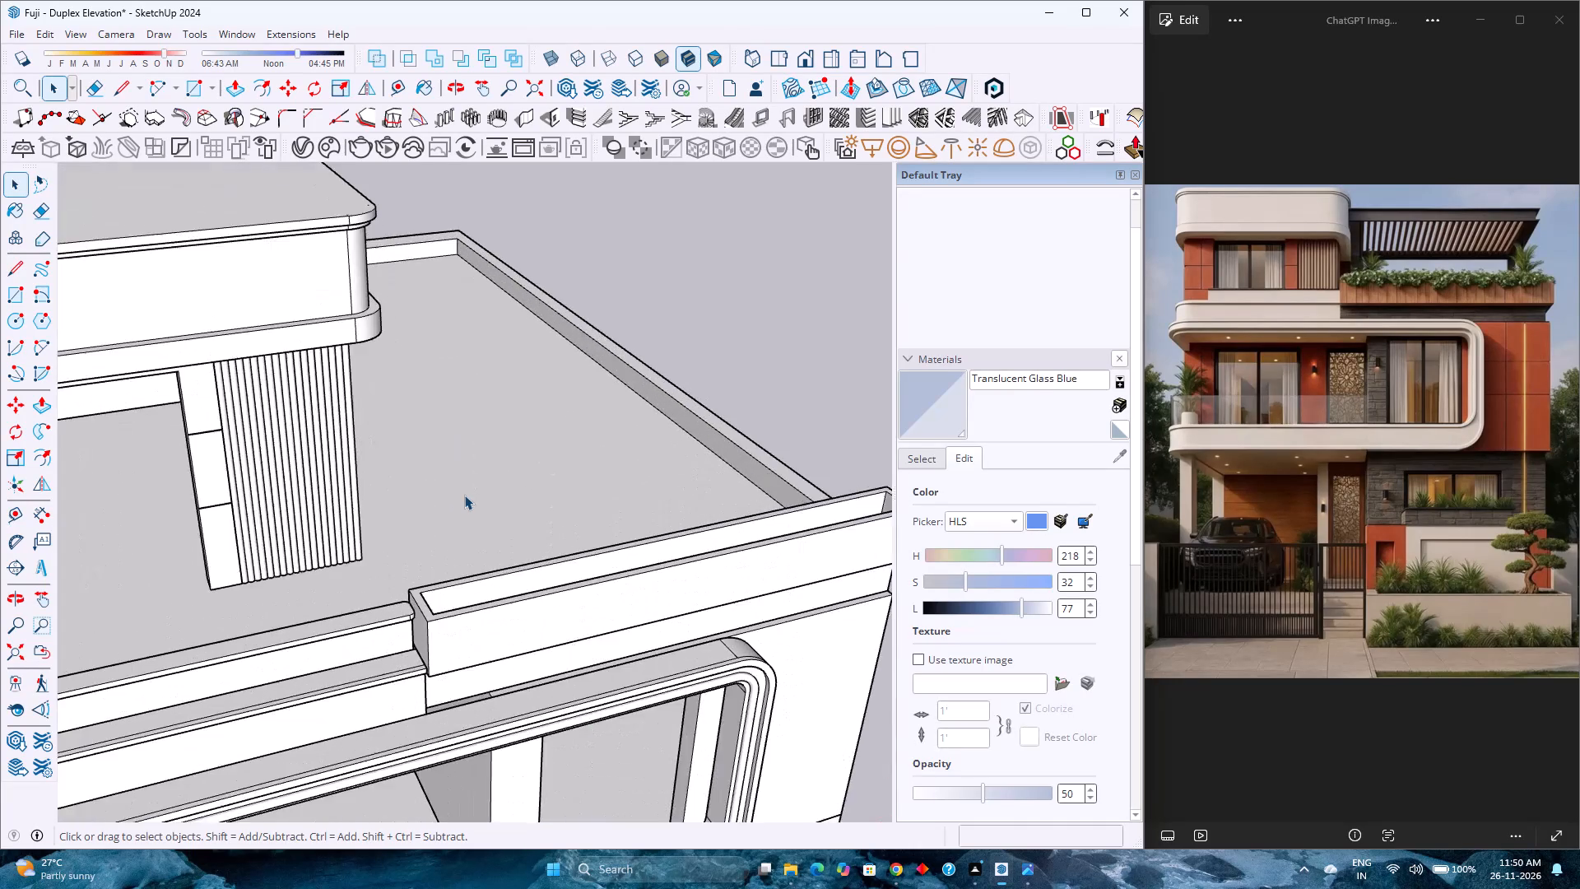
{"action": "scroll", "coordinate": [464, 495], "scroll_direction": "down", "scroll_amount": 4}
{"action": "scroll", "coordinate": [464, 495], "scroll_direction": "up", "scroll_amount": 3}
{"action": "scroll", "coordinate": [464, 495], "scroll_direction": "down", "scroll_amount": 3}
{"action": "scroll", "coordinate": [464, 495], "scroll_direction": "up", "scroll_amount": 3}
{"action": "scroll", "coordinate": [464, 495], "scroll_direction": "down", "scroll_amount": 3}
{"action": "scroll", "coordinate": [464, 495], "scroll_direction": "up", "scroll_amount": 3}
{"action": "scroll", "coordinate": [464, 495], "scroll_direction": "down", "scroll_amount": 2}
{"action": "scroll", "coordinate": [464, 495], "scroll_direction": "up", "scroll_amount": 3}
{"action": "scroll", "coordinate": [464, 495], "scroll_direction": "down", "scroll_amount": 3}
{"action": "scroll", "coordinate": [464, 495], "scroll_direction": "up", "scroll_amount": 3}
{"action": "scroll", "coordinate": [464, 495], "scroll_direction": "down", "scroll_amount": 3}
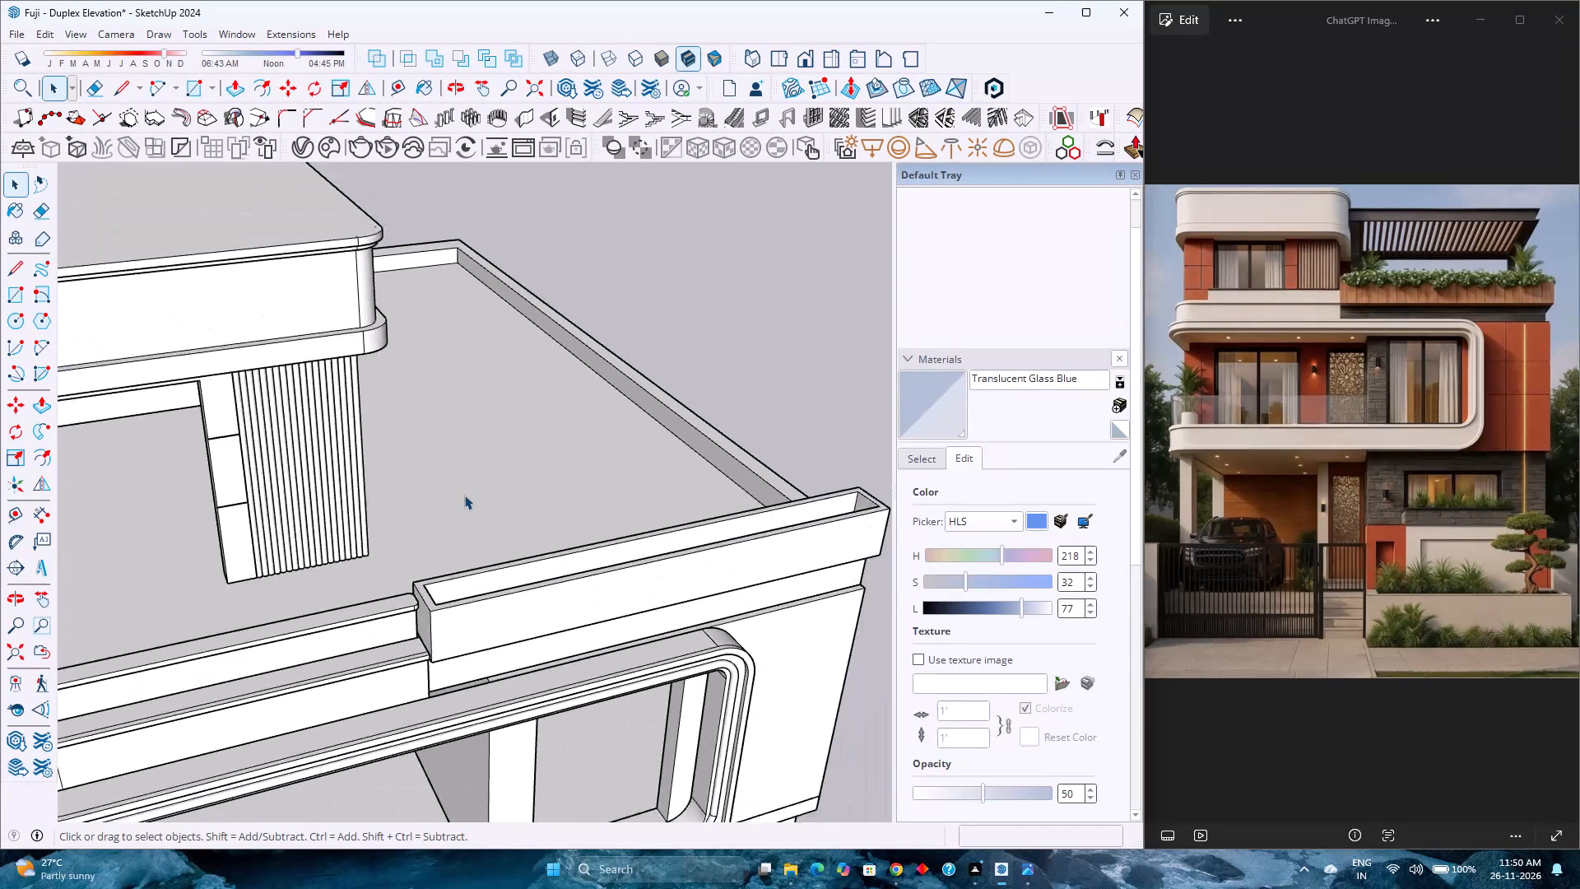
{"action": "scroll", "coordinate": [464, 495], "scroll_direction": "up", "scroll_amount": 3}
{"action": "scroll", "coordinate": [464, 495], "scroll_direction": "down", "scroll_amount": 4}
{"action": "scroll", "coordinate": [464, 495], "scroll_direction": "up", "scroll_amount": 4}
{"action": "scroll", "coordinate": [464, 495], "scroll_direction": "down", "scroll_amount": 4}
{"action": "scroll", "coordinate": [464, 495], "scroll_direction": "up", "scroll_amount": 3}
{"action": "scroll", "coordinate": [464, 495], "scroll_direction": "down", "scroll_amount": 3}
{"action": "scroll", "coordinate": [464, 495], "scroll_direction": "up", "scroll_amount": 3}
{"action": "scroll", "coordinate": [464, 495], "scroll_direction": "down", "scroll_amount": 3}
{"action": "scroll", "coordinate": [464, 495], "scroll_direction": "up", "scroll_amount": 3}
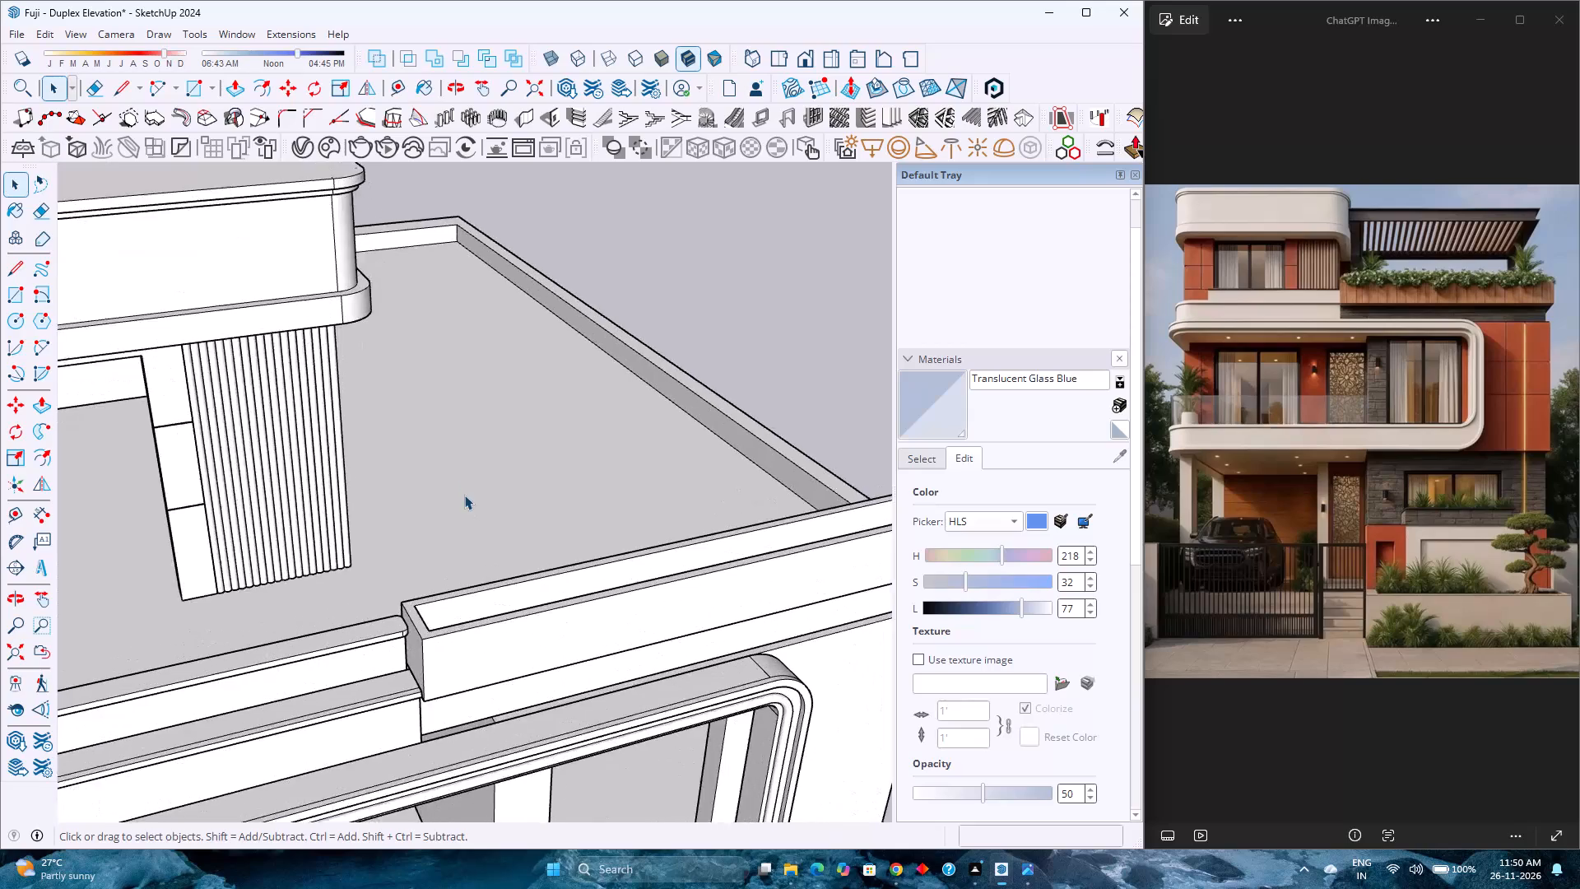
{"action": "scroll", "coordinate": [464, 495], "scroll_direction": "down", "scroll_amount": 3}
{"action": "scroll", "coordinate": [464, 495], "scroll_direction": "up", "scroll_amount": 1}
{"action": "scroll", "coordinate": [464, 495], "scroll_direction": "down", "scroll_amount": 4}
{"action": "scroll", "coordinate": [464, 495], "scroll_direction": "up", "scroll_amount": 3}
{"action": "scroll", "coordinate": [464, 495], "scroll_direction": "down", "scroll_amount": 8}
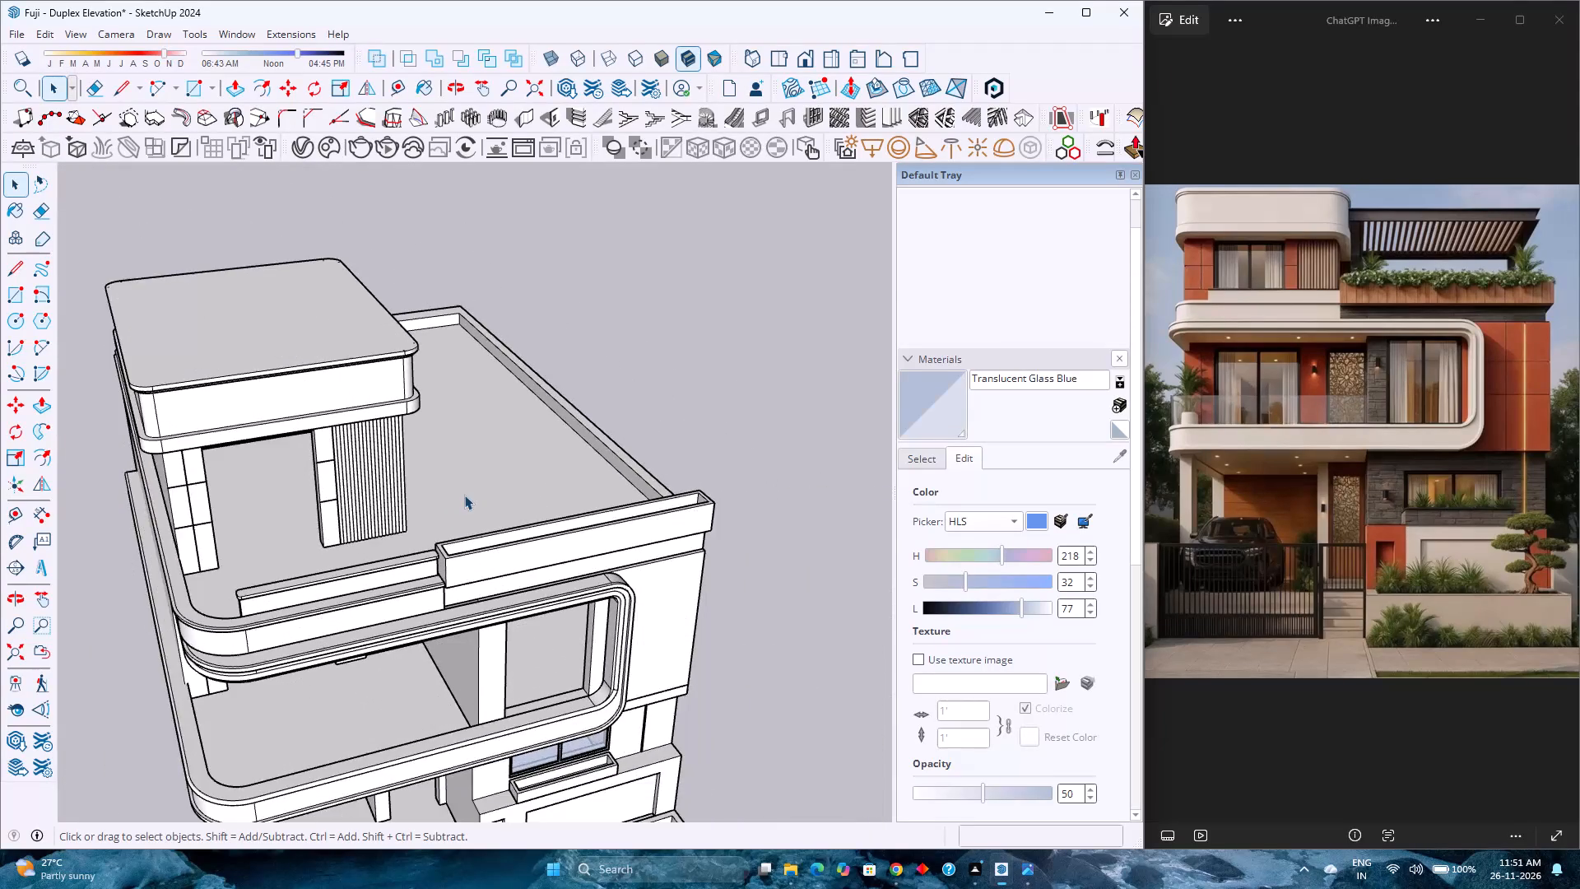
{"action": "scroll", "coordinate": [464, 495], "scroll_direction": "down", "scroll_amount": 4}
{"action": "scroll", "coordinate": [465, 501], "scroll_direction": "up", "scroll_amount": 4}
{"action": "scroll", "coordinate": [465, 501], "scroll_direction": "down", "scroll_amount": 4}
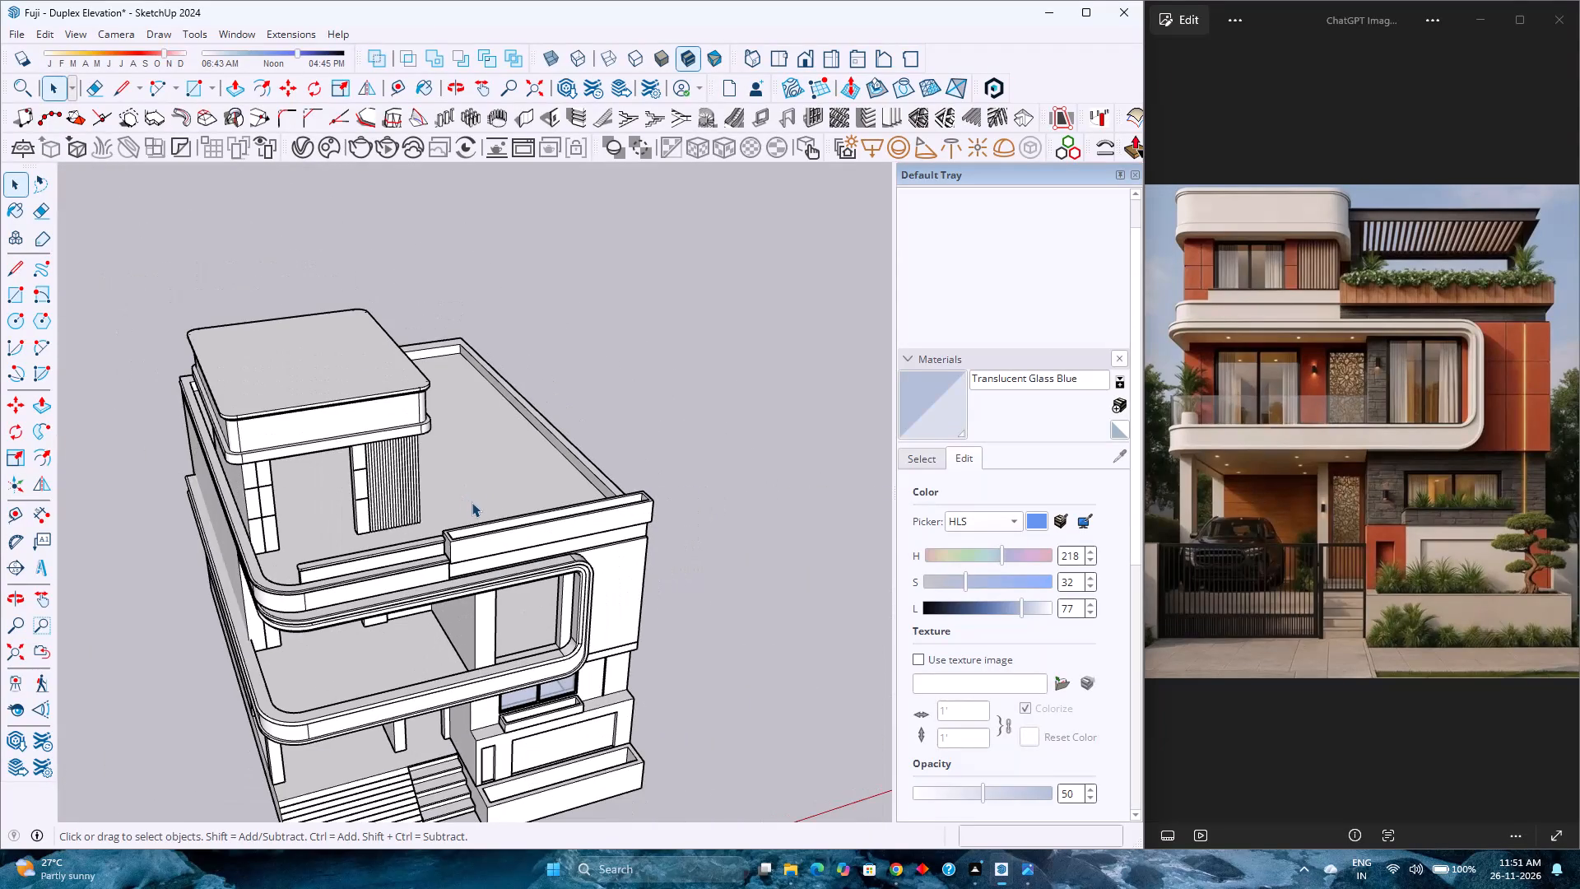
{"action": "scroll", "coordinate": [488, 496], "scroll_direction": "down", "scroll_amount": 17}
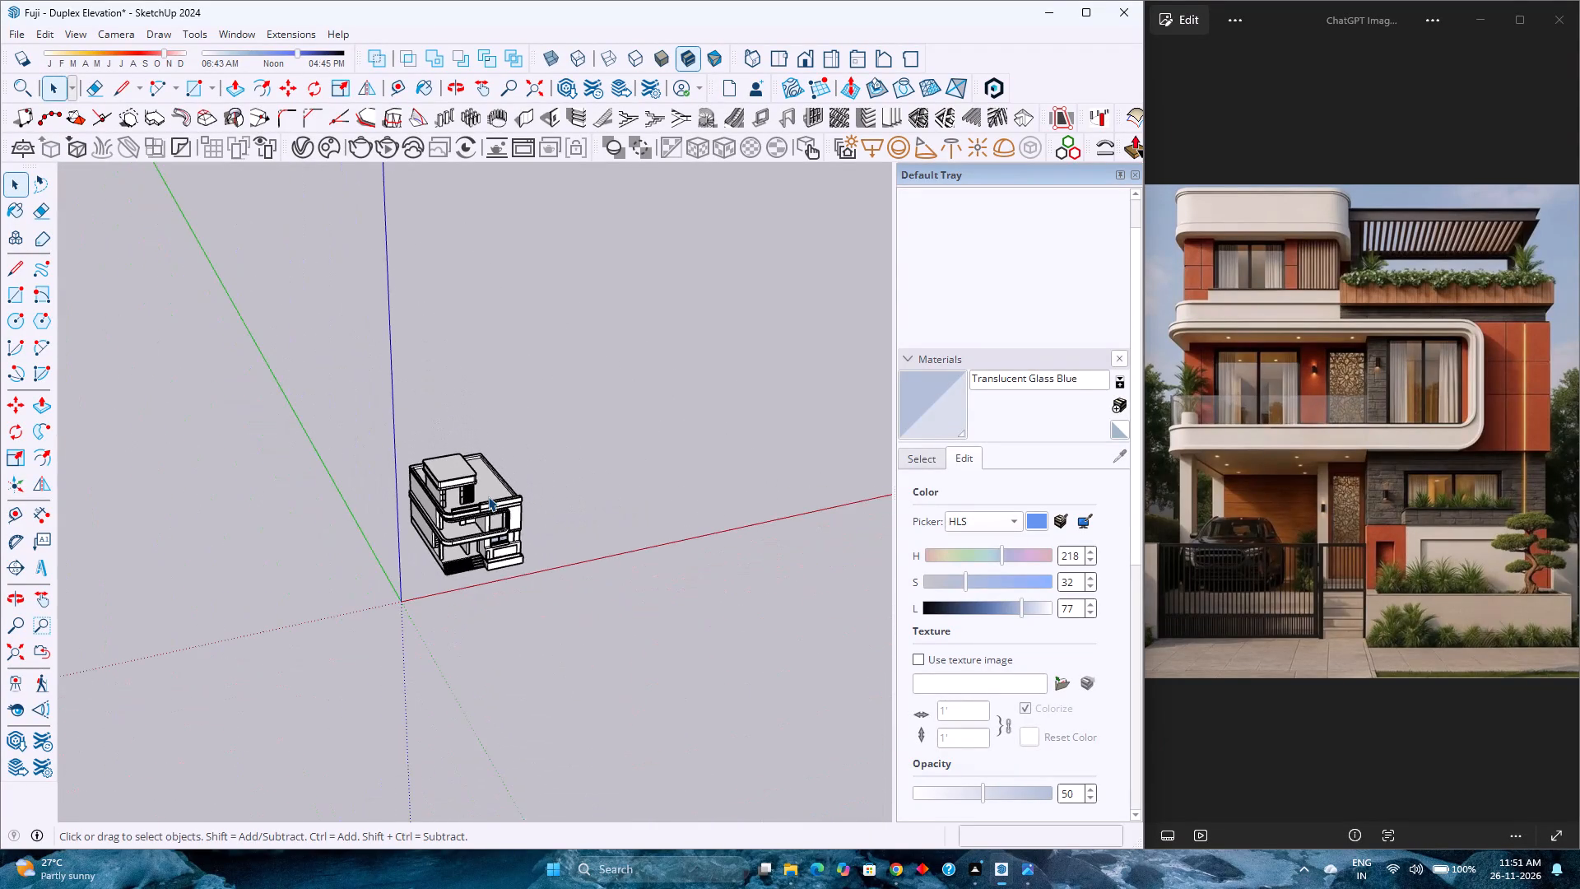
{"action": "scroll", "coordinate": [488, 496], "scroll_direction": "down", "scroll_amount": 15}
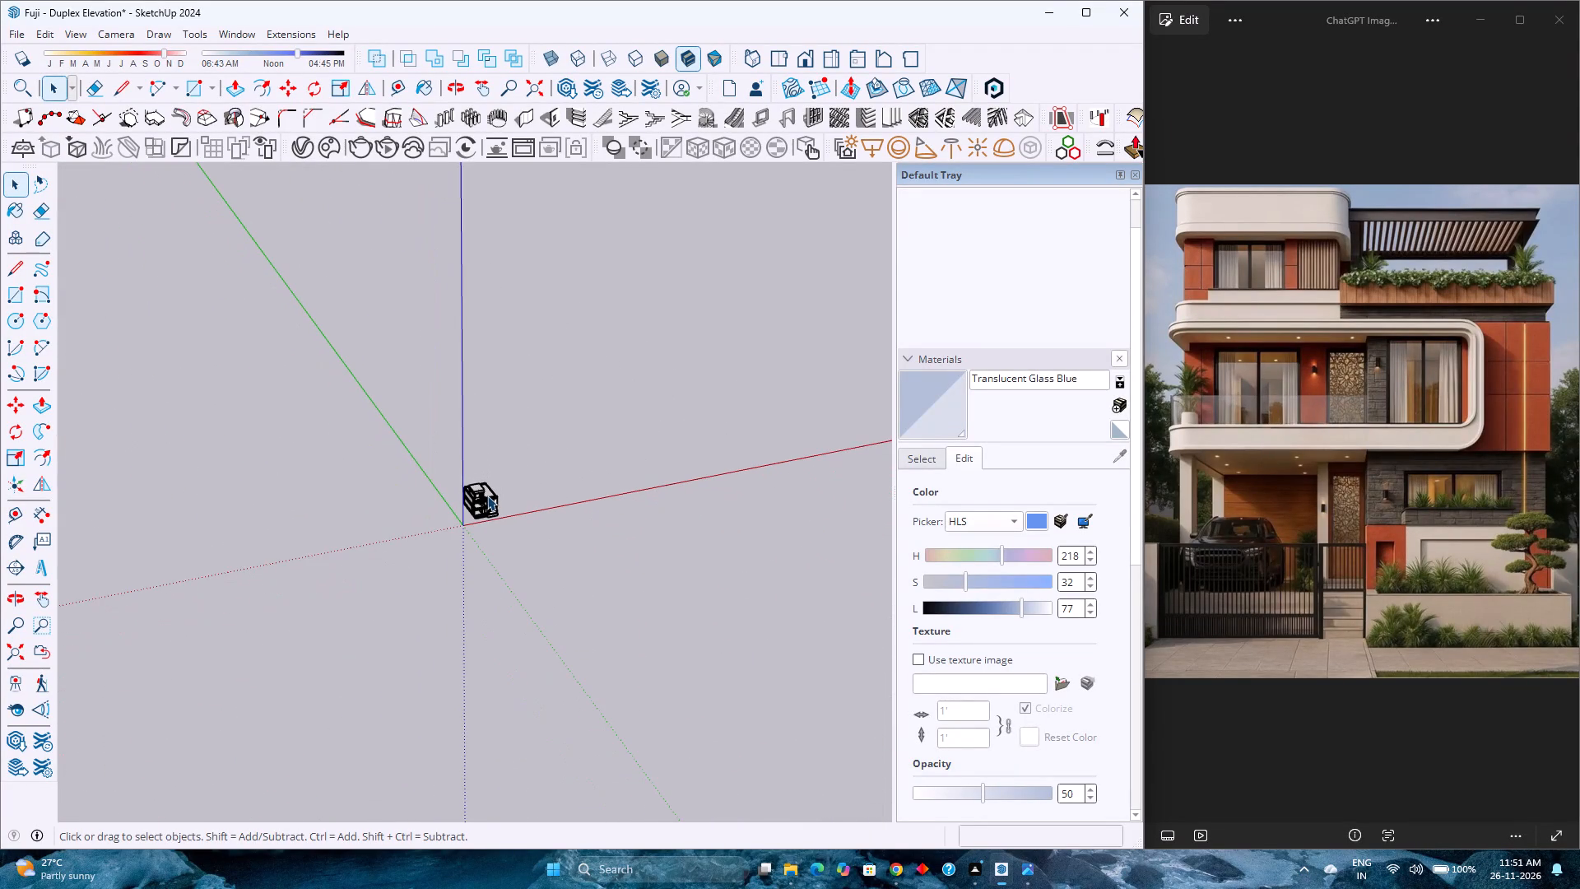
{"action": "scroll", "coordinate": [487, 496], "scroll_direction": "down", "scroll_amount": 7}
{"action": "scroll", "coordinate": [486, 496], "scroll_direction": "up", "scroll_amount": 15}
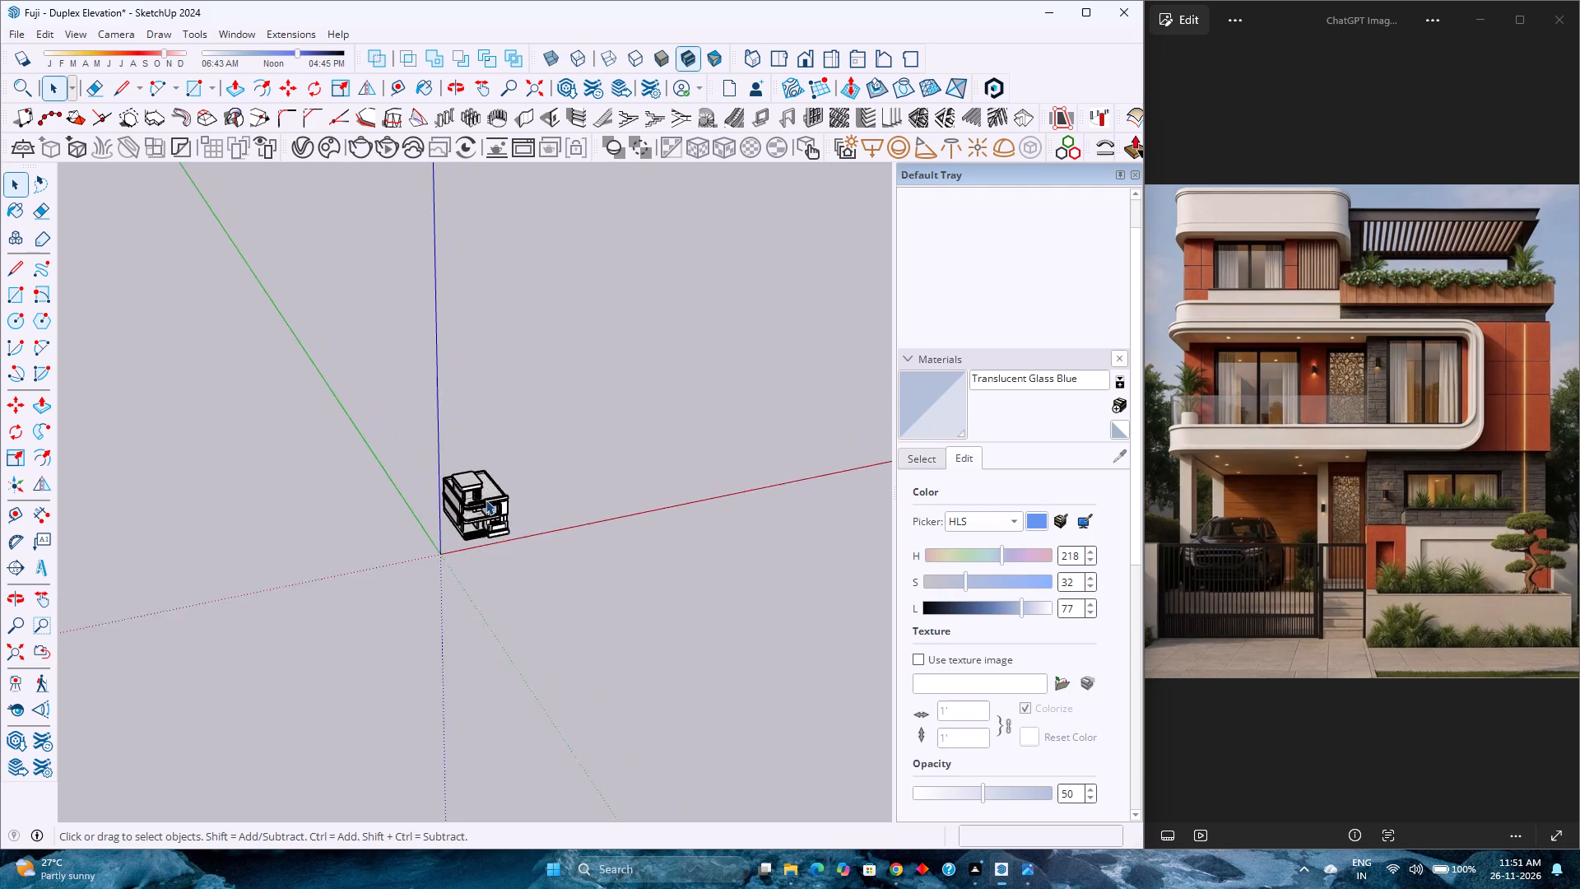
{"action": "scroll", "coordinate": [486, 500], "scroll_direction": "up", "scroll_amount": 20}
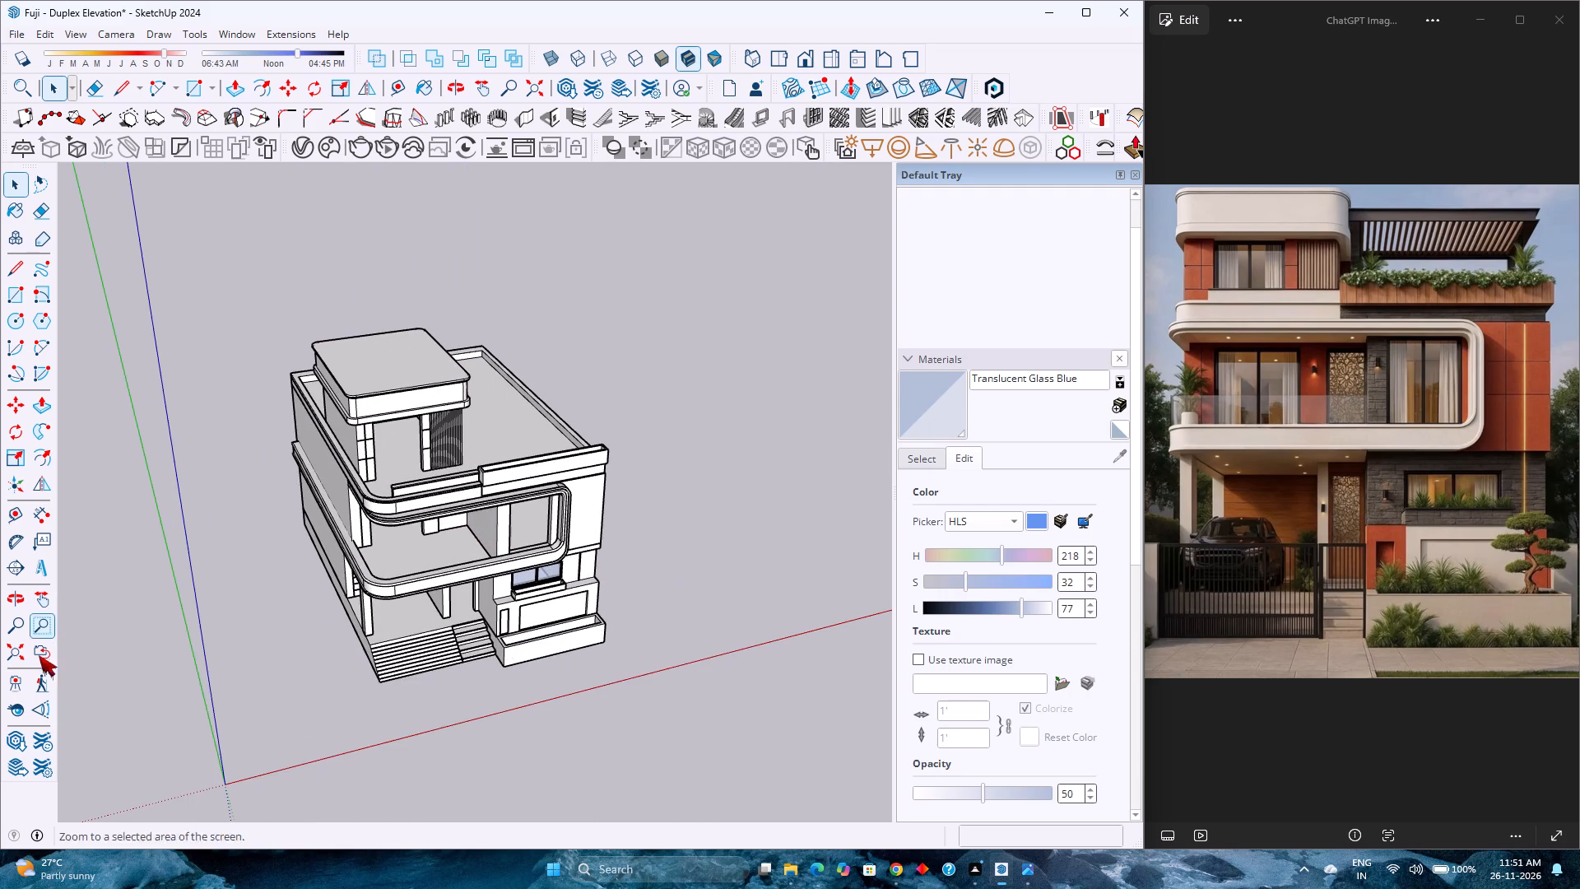
Show the whole house in the standard front view.
{"action": "left_click", "coordinate": [20, 652]}
{"action": "scroll", "coordinate": [439, 564], "scroll_direction": "down", "scroll_amount": 3}
{"action": "middle_click_drag", "start_coordinate": [440, 565], "coordinate": [412, 528]}
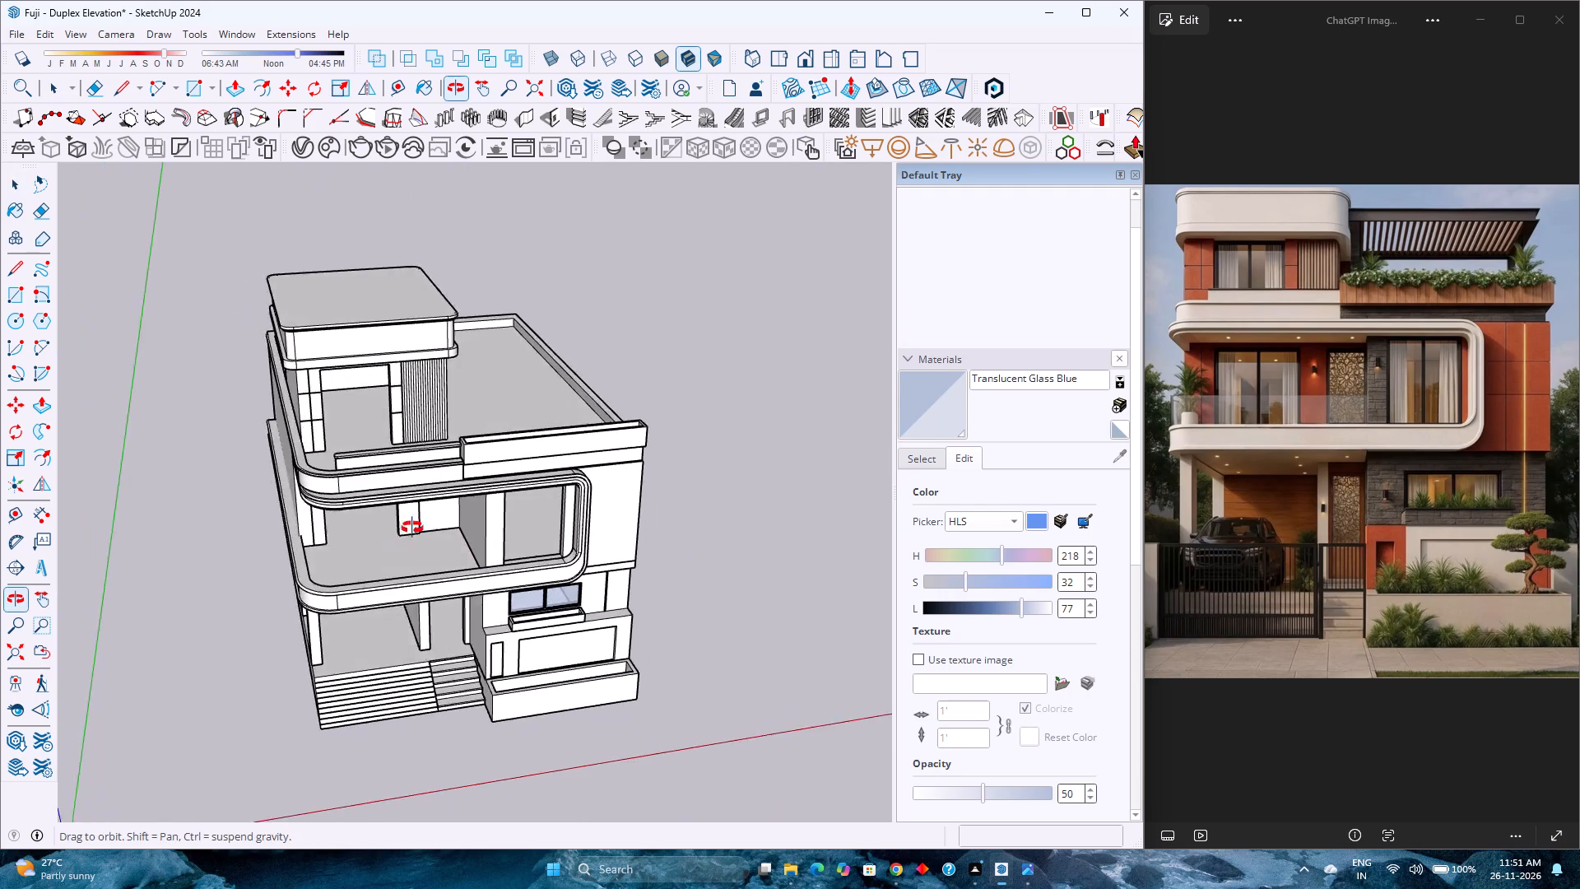
{"action": "middle_click_drag", "start_coordinate": [412, 528], "coordinate": [532, 394]}
{"action": "middle_click_drag", "start_coordinate": [522, 384], "coordinate": [513, 381]}
{"action": "middle_click_drag", "start_coordinate": [258, 402], "coordinate": [247, 419]}
{"action": "middle_click", "coordinate": [247, 422]}
{"action": "scroll", "coordinate": [333, 449], "scroll_direction": "down", "scroll_amount": 3}
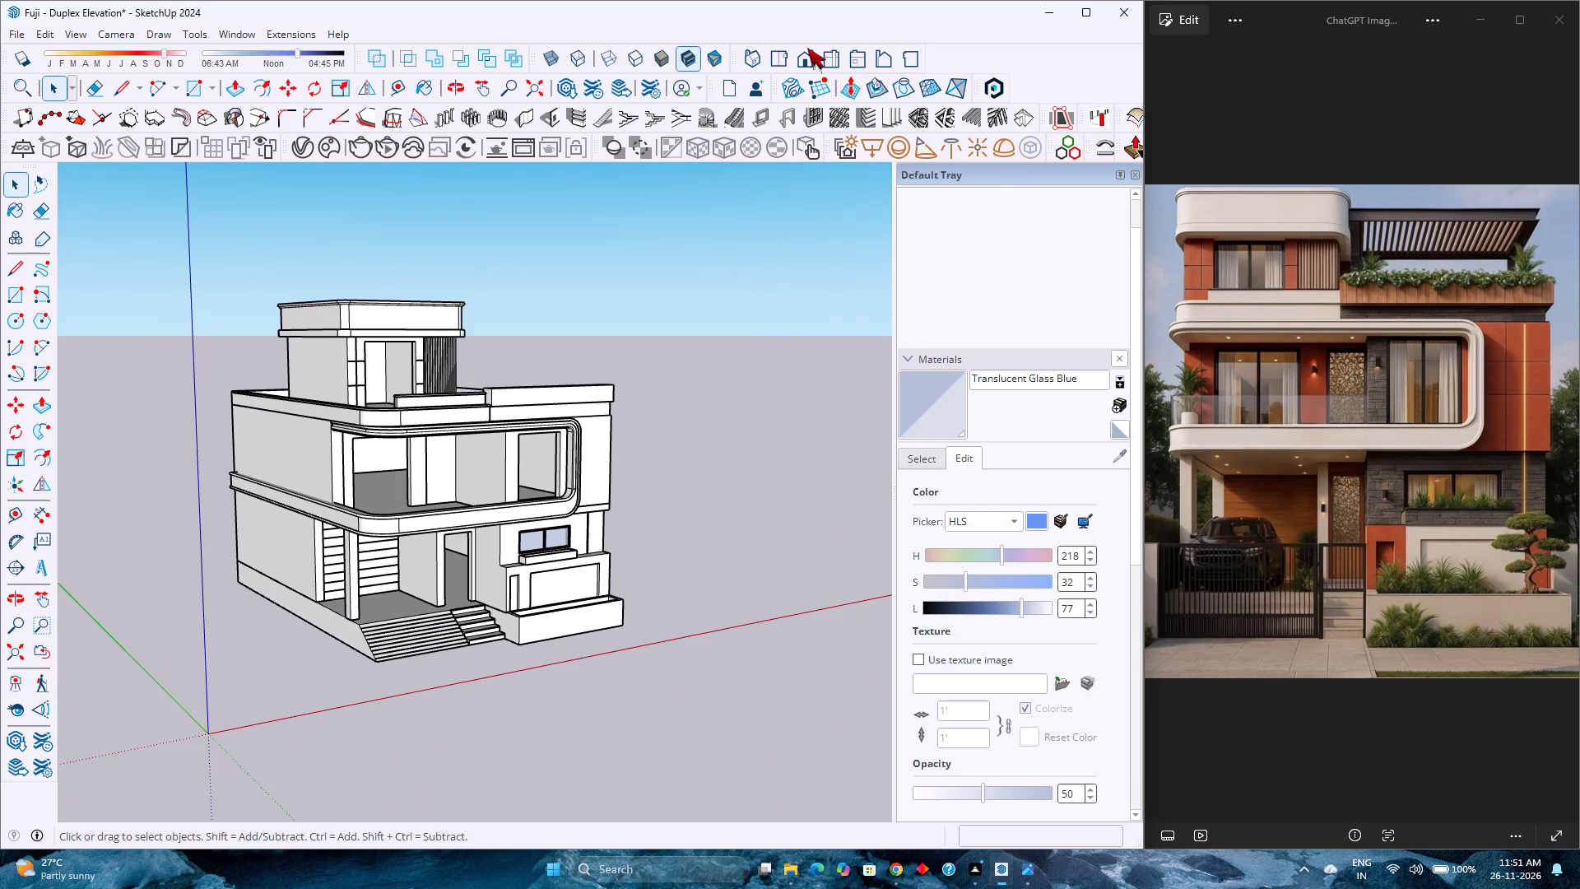
{"action": "left_click", "coordinate": [808, 58]}
{"action": "left_click", "coordinate": [17, 663]}
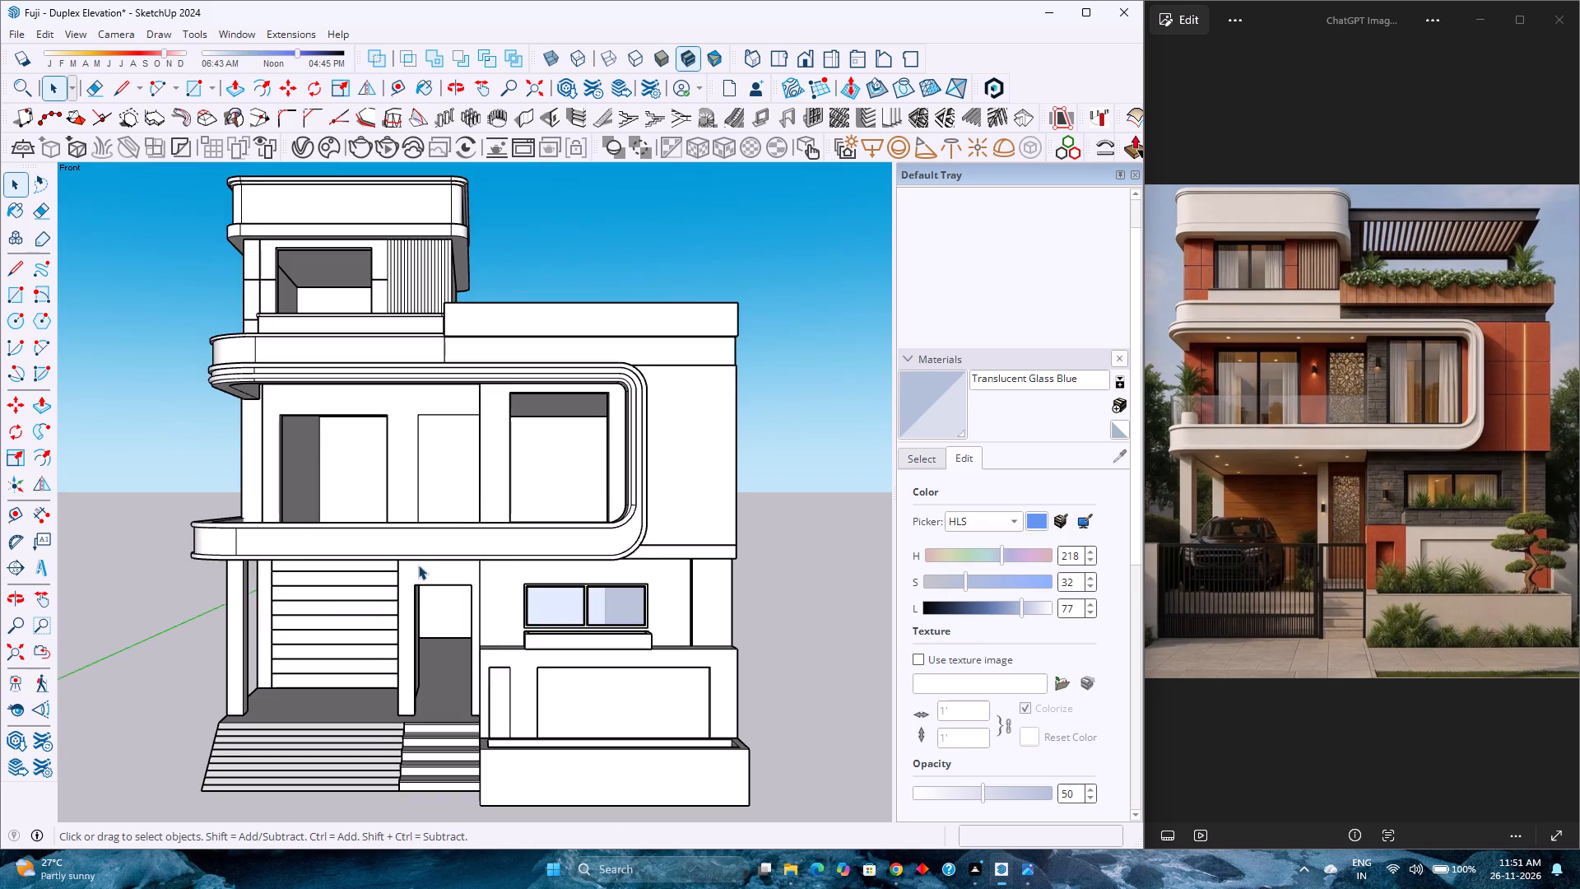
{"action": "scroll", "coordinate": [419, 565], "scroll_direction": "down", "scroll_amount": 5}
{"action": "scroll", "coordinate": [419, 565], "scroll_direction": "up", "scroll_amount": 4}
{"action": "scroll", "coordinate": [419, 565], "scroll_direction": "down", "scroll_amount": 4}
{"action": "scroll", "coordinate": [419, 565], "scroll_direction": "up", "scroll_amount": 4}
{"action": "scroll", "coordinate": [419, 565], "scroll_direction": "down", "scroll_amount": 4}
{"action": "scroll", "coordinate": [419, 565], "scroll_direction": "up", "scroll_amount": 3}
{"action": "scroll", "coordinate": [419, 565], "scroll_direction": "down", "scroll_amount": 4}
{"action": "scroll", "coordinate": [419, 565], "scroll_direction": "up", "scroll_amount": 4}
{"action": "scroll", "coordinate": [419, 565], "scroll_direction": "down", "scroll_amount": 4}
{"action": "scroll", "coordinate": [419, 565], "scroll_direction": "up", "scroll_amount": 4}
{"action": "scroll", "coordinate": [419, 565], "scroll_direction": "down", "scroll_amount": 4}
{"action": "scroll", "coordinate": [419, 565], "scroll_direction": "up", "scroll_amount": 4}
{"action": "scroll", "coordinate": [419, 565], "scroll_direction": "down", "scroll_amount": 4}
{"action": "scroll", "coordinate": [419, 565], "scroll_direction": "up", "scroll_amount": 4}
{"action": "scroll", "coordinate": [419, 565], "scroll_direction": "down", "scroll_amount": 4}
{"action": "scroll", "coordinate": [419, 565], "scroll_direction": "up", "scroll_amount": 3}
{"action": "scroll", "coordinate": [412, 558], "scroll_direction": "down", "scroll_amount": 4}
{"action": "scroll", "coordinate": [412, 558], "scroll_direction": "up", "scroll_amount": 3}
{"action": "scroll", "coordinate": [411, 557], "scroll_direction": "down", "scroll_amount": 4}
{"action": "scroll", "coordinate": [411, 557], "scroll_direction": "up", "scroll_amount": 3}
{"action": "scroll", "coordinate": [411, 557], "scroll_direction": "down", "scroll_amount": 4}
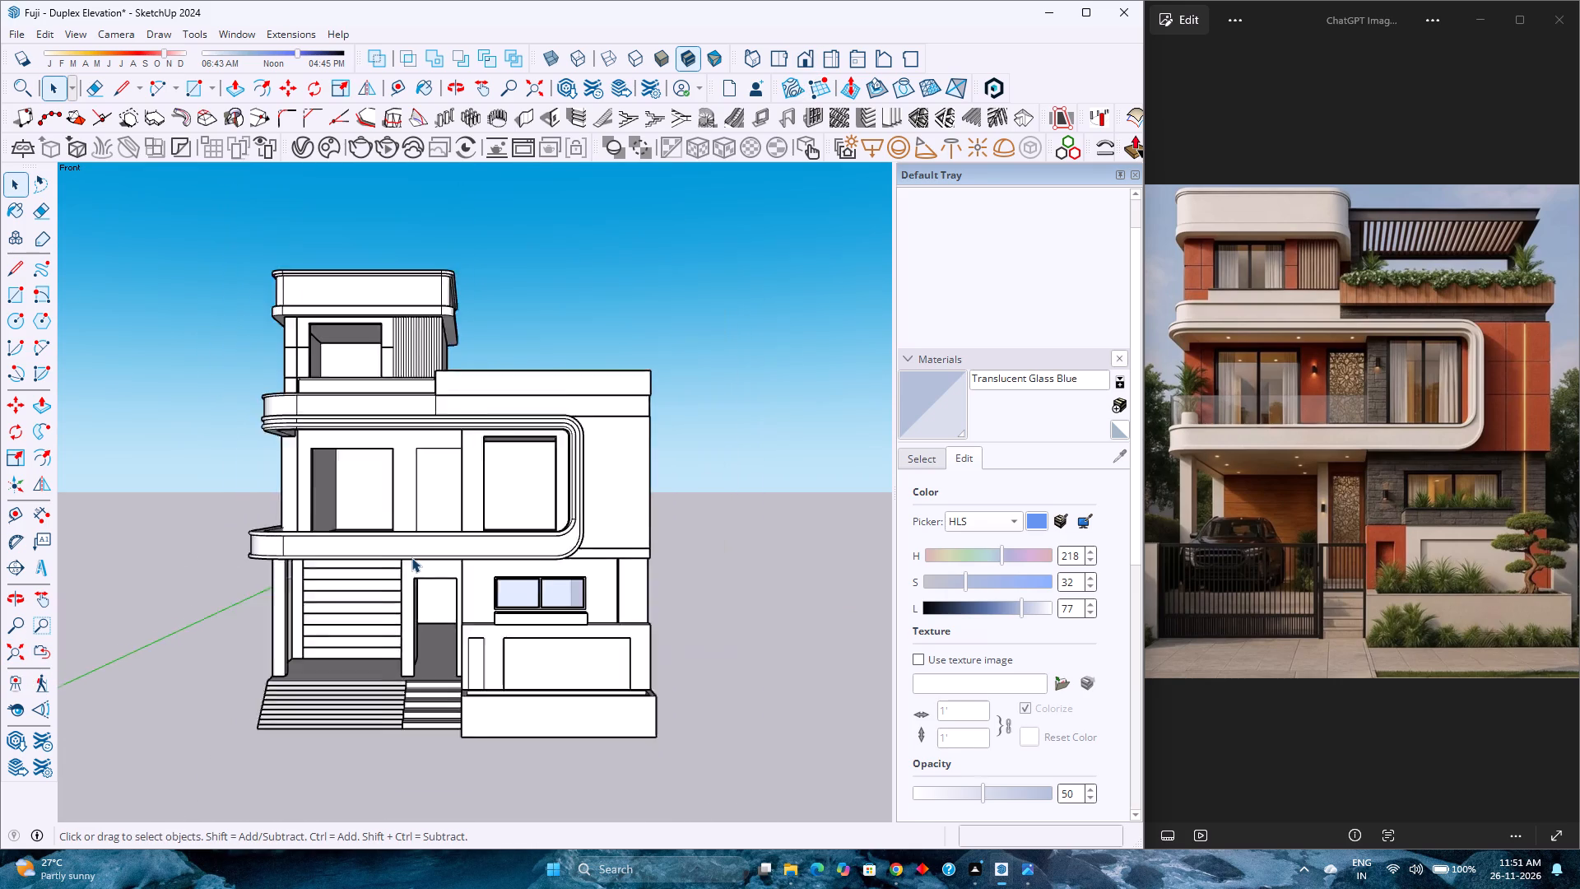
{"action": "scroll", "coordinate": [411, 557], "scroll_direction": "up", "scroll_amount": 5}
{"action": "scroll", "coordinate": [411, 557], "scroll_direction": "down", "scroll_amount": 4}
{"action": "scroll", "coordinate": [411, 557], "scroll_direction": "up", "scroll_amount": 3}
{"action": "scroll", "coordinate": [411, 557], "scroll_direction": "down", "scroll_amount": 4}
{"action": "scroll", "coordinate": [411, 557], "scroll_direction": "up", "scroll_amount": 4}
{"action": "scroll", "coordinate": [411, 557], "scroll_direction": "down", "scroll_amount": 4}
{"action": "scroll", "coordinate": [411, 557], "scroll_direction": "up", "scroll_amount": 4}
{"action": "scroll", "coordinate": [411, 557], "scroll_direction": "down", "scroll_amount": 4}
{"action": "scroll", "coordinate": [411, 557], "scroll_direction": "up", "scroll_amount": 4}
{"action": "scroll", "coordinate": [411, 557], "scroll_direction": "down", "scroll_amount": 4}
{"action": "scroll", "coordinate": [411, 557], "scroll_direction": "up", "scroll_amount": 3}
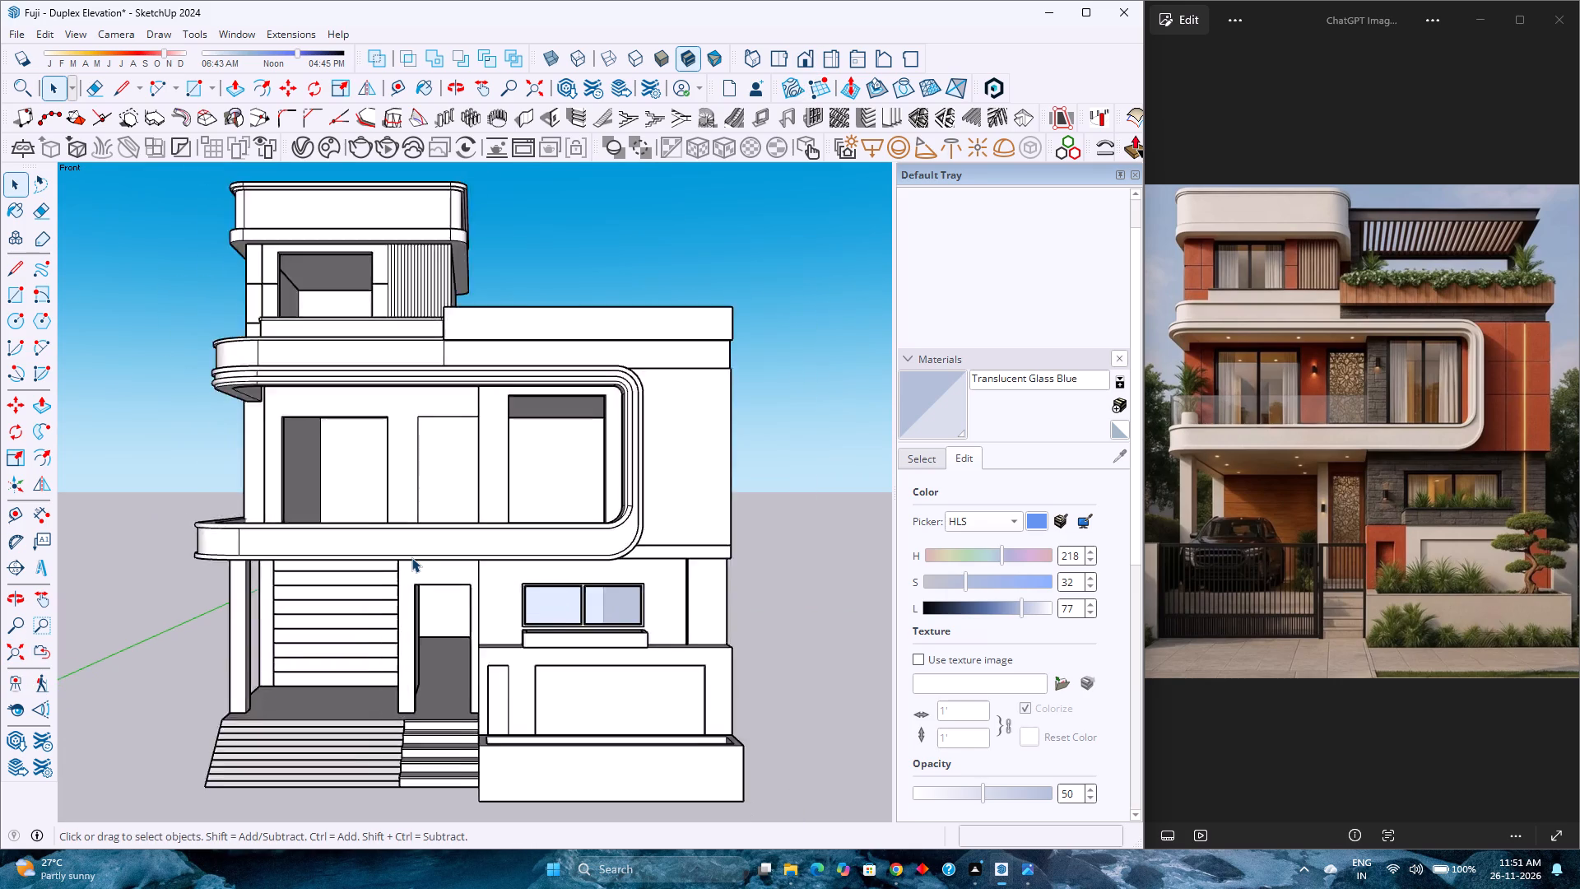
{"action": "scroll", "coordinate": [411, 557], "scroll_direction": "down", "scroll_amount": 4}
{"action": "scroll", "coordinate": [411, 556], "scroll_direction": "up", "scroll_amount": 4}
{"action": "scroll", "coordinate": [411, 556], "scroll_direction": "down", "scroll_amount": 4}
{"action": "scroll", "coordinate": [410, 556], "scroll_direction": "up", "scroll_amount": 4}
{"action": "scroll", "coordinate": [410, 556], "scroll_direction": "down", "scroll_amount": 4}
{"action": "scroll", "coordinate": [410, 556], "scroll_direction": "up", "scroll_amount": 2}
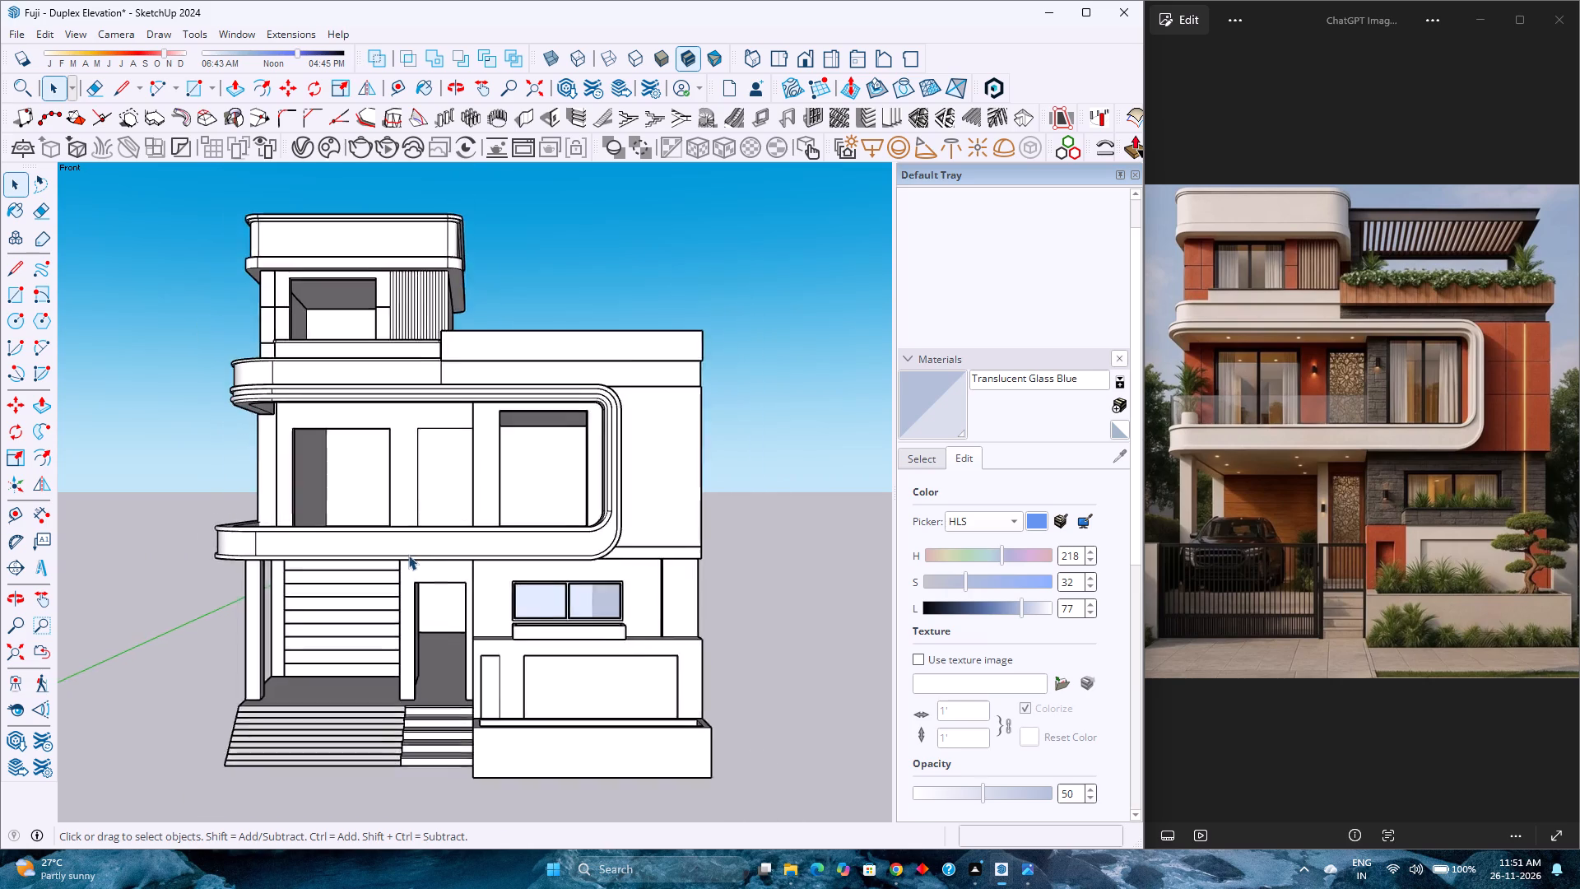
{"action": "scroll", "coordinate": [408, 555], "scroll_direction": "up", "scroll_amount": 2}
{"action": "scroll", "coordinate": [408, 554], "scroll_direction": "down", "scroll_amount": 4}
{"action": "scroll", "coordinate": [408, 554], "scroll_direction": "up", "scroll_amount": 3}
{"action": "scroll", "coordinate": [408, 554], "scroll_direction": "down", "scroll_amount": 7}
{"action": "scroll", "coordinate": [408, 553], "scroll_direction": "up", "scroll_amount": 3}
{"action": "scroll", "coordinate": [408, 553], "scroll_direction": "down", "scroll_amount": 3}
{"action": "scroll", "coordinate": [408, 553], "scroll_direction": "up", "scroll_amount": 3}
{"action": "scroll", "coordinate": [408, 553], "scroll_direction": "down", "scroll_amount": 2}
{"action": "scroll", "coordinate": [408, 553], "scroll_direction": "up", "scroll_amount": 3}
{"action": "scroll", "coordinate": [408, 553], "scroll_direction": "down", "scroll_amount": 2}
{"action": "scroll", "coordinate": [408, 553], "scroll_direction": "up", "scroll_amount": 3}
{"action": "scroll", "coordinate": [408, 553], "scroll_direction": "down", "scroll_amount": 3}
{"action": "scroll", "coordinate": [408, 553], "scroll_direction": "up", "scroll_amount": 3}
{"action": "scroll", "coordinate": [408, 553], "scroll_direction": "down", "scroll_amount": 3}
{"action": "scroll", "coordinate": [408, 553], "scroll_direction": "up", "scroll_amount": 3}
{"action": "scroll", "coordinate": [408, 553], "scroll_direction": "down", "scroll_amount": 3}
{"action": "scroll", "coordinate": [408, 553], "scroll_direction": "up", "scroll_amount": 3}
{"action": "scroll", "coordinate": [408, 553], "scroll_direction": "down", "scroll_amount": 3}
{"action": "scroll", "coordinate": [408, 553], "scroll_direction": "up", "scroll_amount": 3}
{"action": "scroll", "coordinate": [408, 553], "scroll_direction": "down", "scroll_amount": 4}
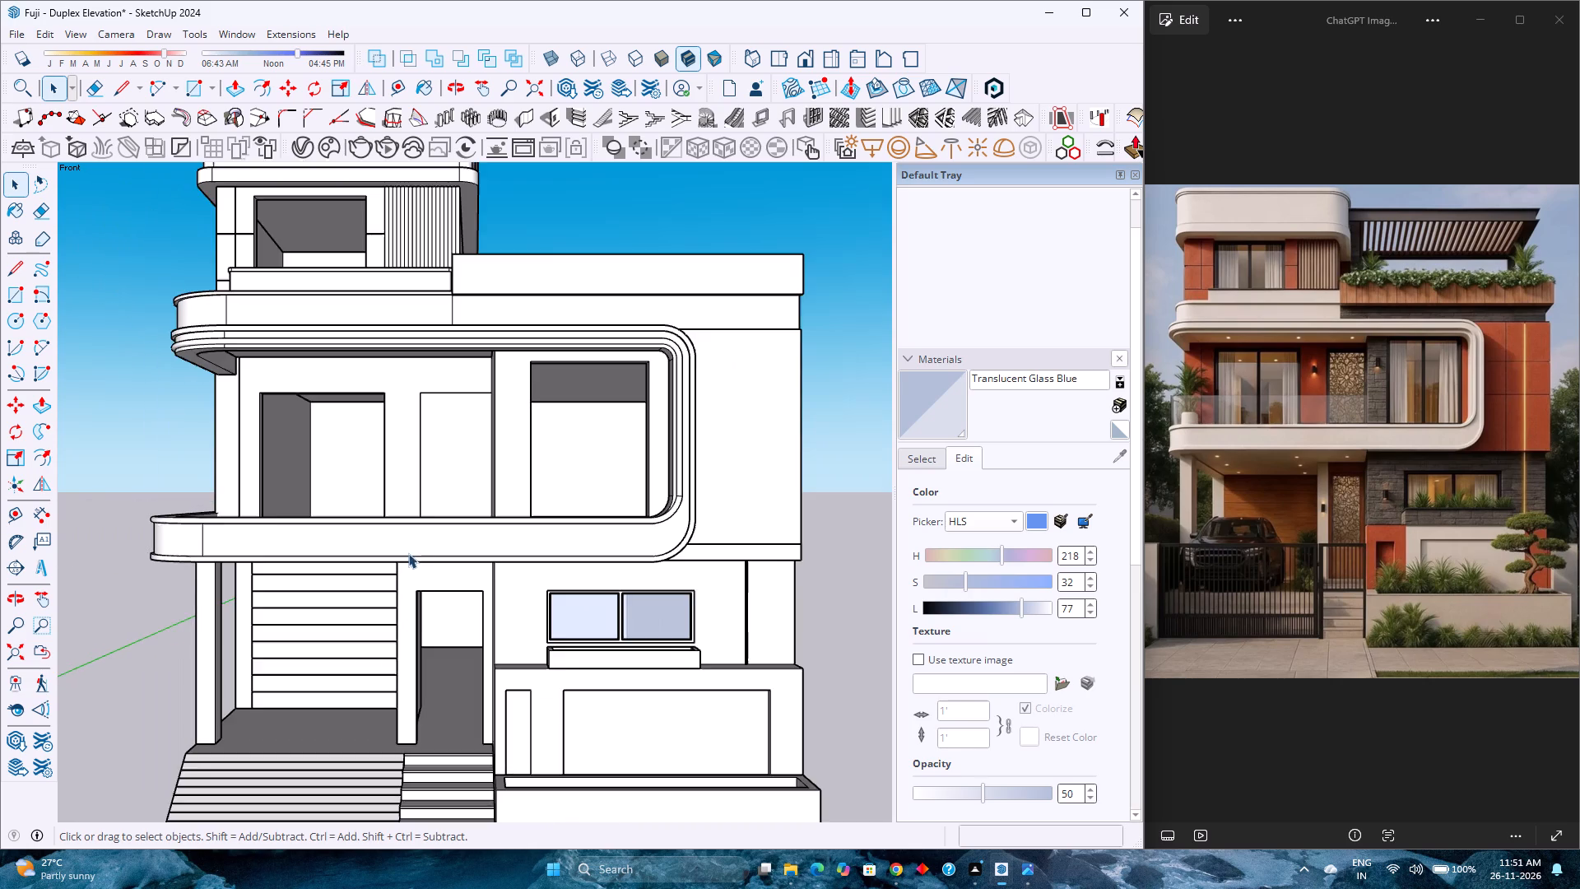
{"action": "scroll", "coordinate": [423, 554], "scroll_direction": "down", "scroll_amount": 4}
Examine the house from low front angles, checking the balcony overhangs, the underside of the base and the entrance steps.
{"action": "middle_click", "coordinate": [300, 543]}
{"action": "middle_click_drag", "start_coordinate": [296, 543], "coordinate": [277, 500]}
{"action": "middle_click", "coordinate": [277, 500]}
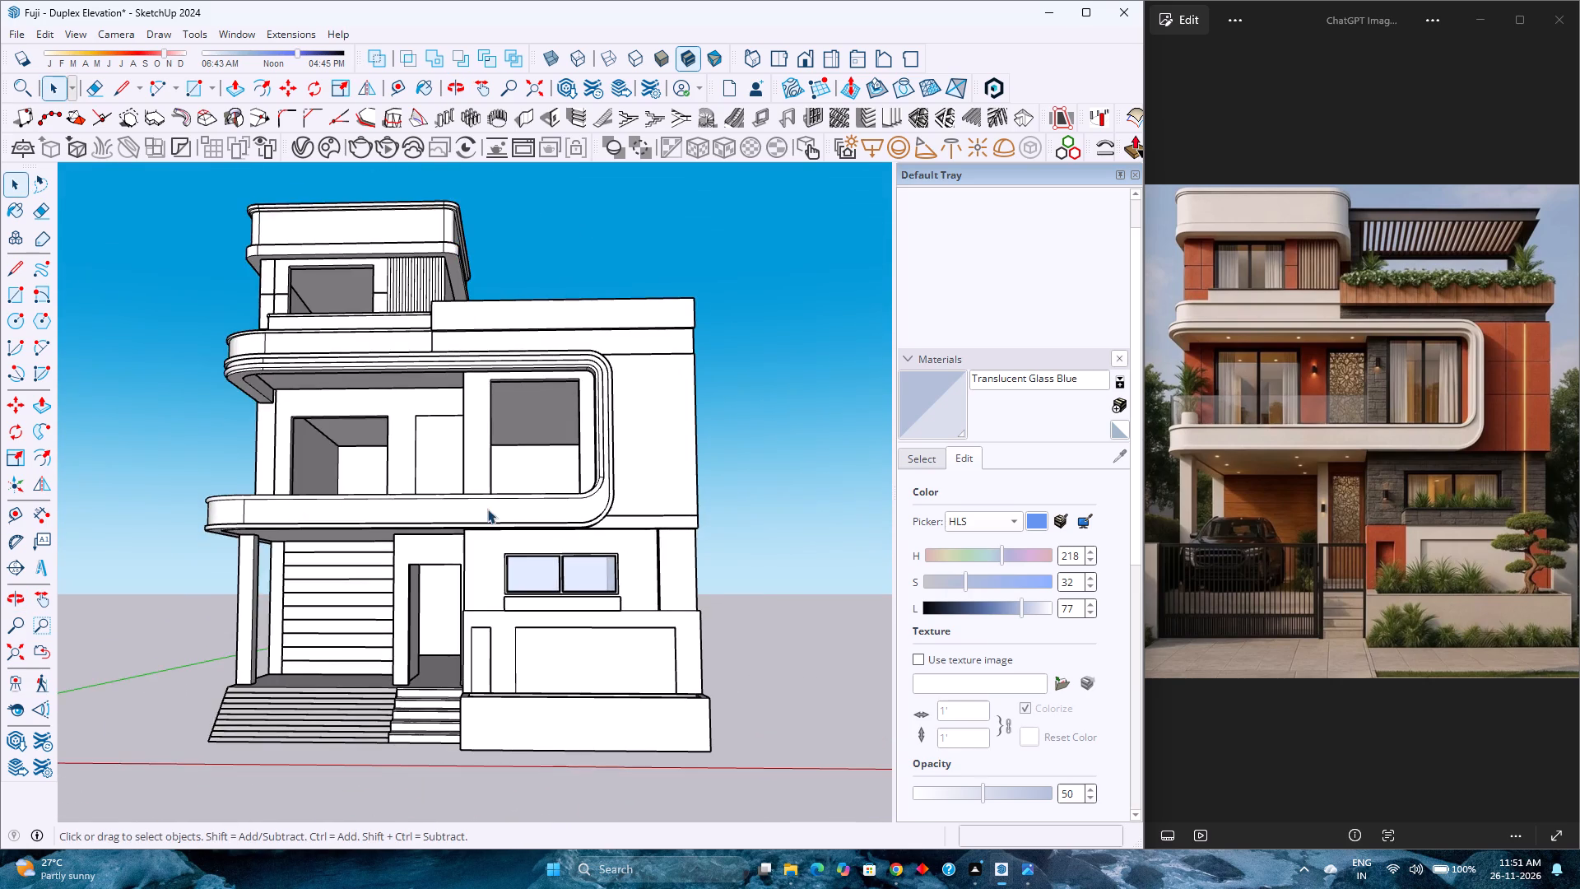
{"action": "scroll", "coordinate": [490, 509], "scroll_direction": "down", "scroll_amount": 4}
{"action": "middle_click_drag", "start_coordinate": [579, 517], "coordinate": [448, 441]}
{"action": "middle_click", "coordinate": [448, 441]}
{"action": "middle_click", "coordinate": [439, 460]}
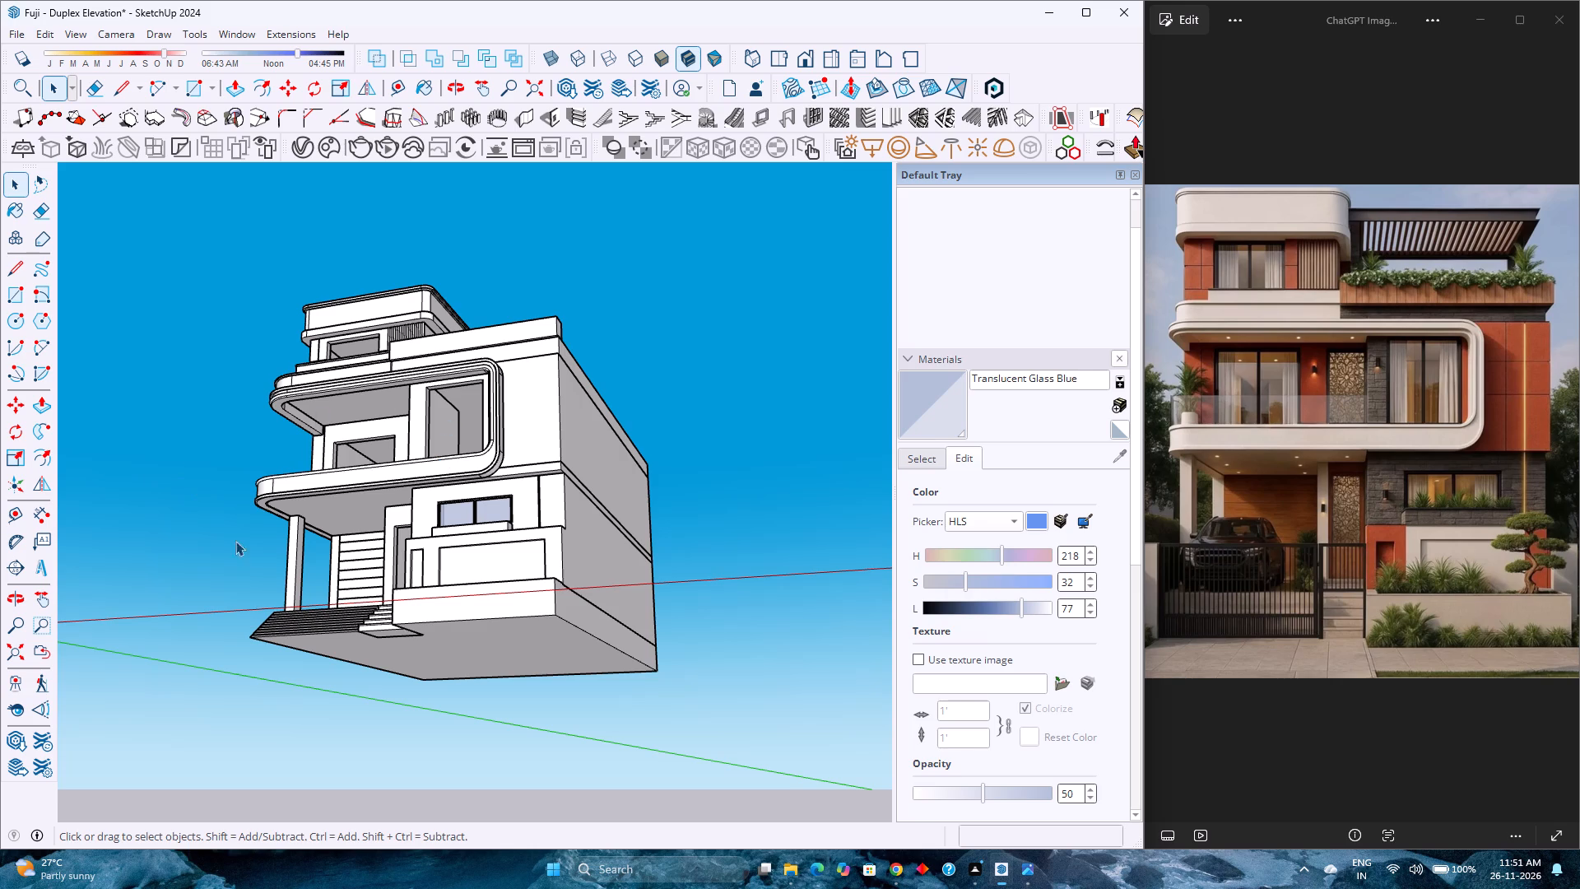
{"action": "scroll", "coordinate": [369, 589], "scroll_direction": "up", "scroll_amount": 13}
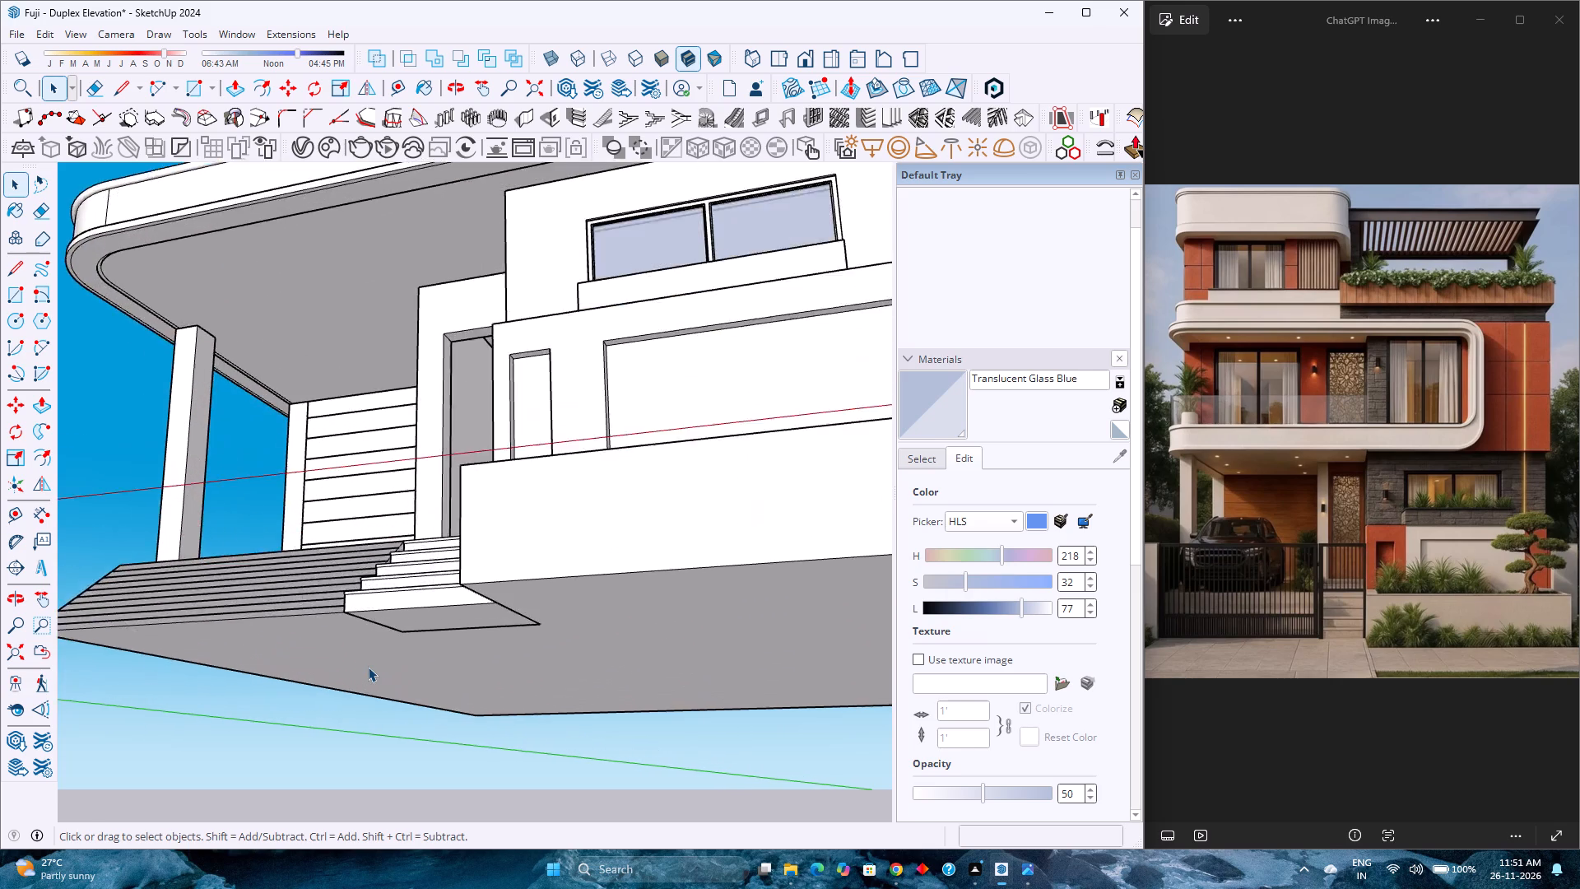
{"action": "middle_click_drag", "start_coordinate": [368, 667], "coordinate": [448, 777]}
{"action": "scroll", "coordinate": [511, 617], "scroll_direction": "down", "scroll_amount": 8}
{"action": "scroll", "coordinate": [426, 582], "scroll_direction": "down", "scroll_amount": 2}
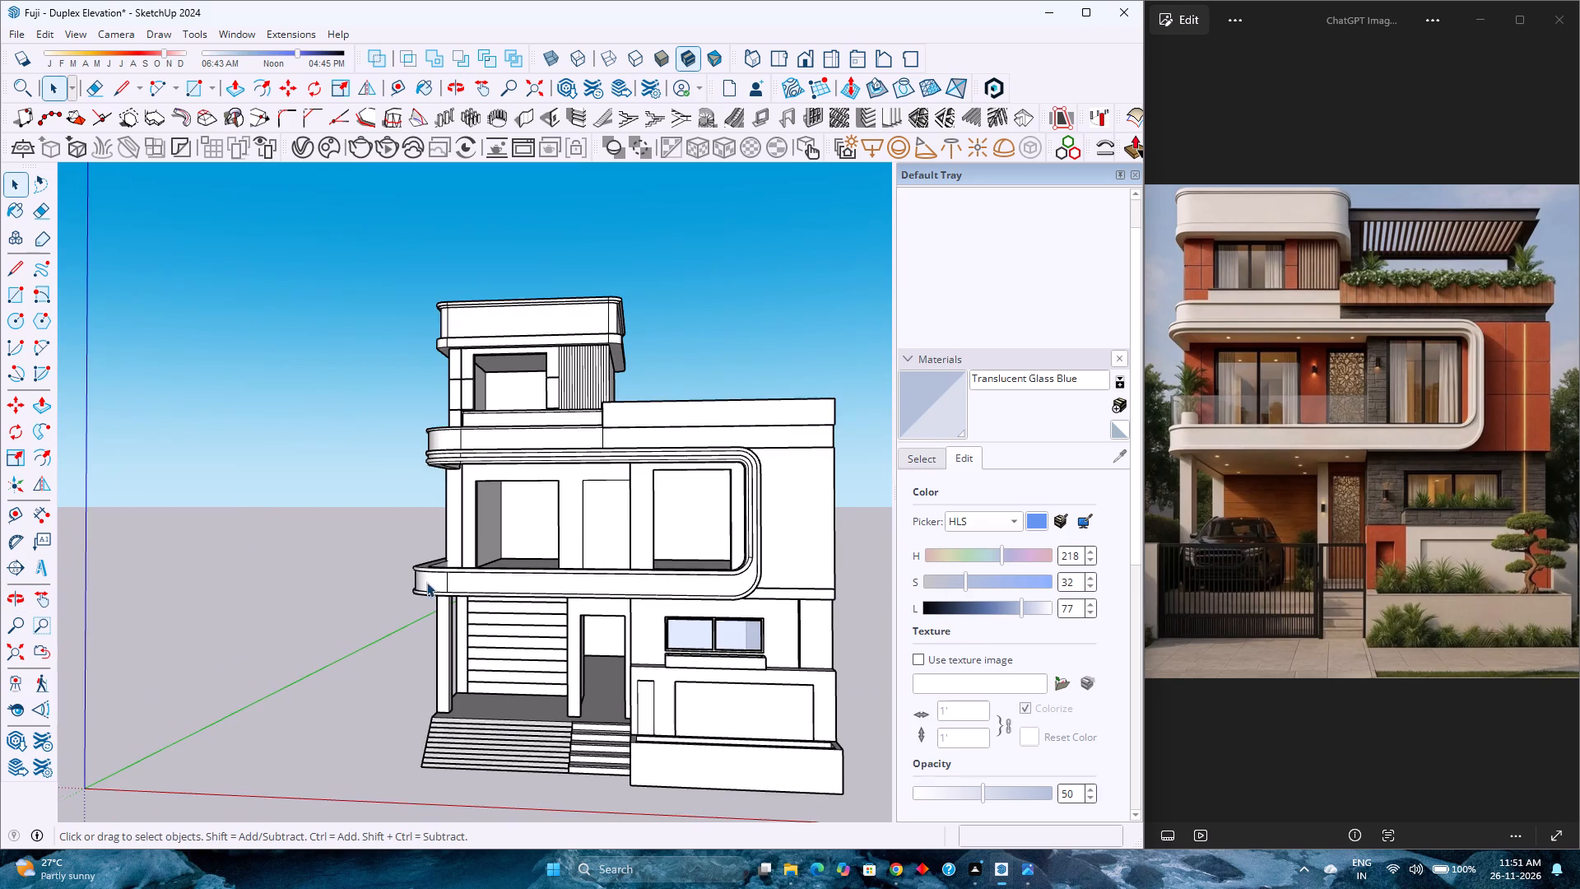
{"action": "scroll", "coordinate": [426, 582], "scroll_direction": "down", "scroll_amount": 1}
{"action": "scroll", "coordinate": [513, 732], "scroll_direction": "up", "scroll_amount": 6}
{"action": "middle_click_drag", "start_coordinate": [513, 732], "coordinate": [759, 711]}
{"action": "middle_click", "coordinate": [759, 711]}
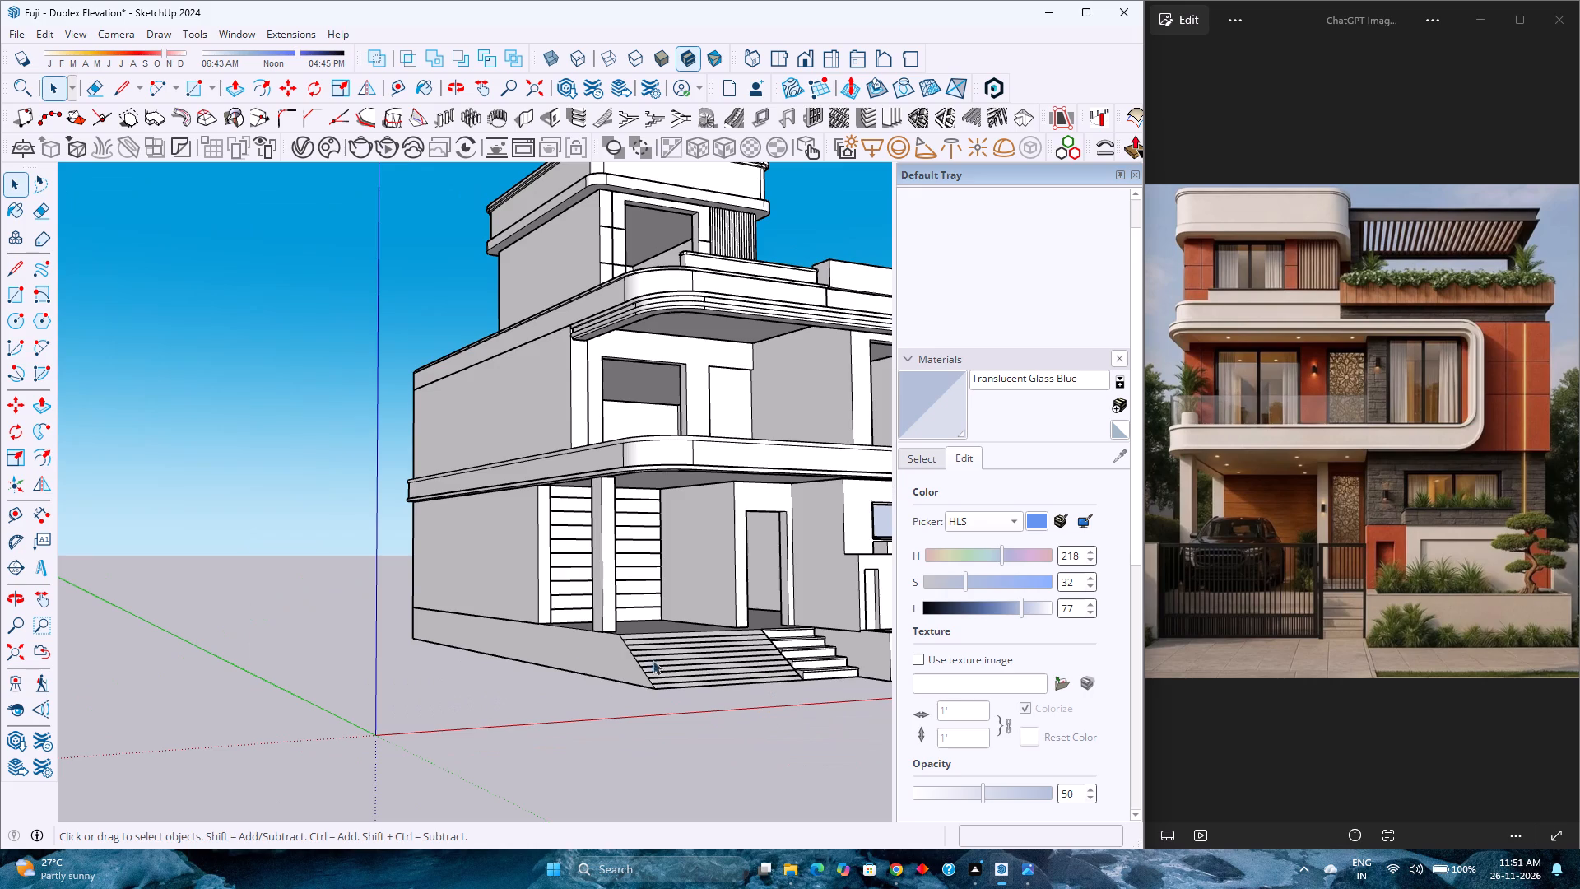
{"action": "scroll", "coordinate": [168, 661], "scroll_direction": "down", "scroll_amount": 8}
{"action": "scroll", "coordinate": [506, 637], "scroll_direction": "up", "scroll_amount": 5}
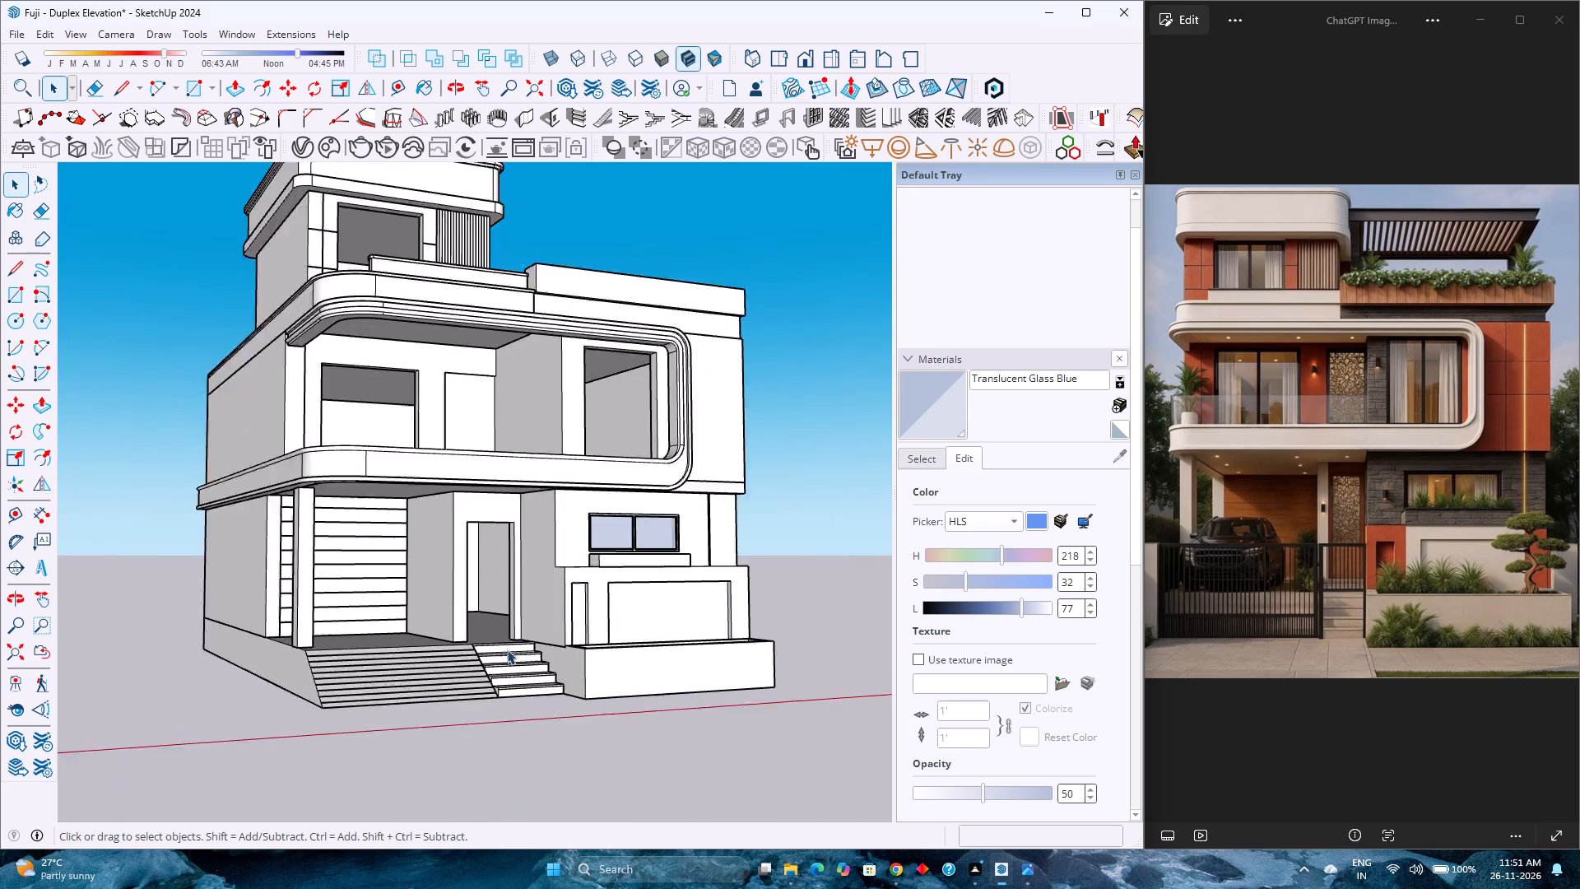
Open the ground-floor group containing the entrance steps for editing.
{"action": "scroll", "coordinate": [507, 649], "scroll_direction": "up", "scroll_amount": 3}
{"action": "middle_click_drag", "start_coordinate": [507, 650], "coordinate": [518, 716]}
{"action": "scroll", "coordinate": [513, 733], "scroll_direction": "up", "scroll_amount": 11}
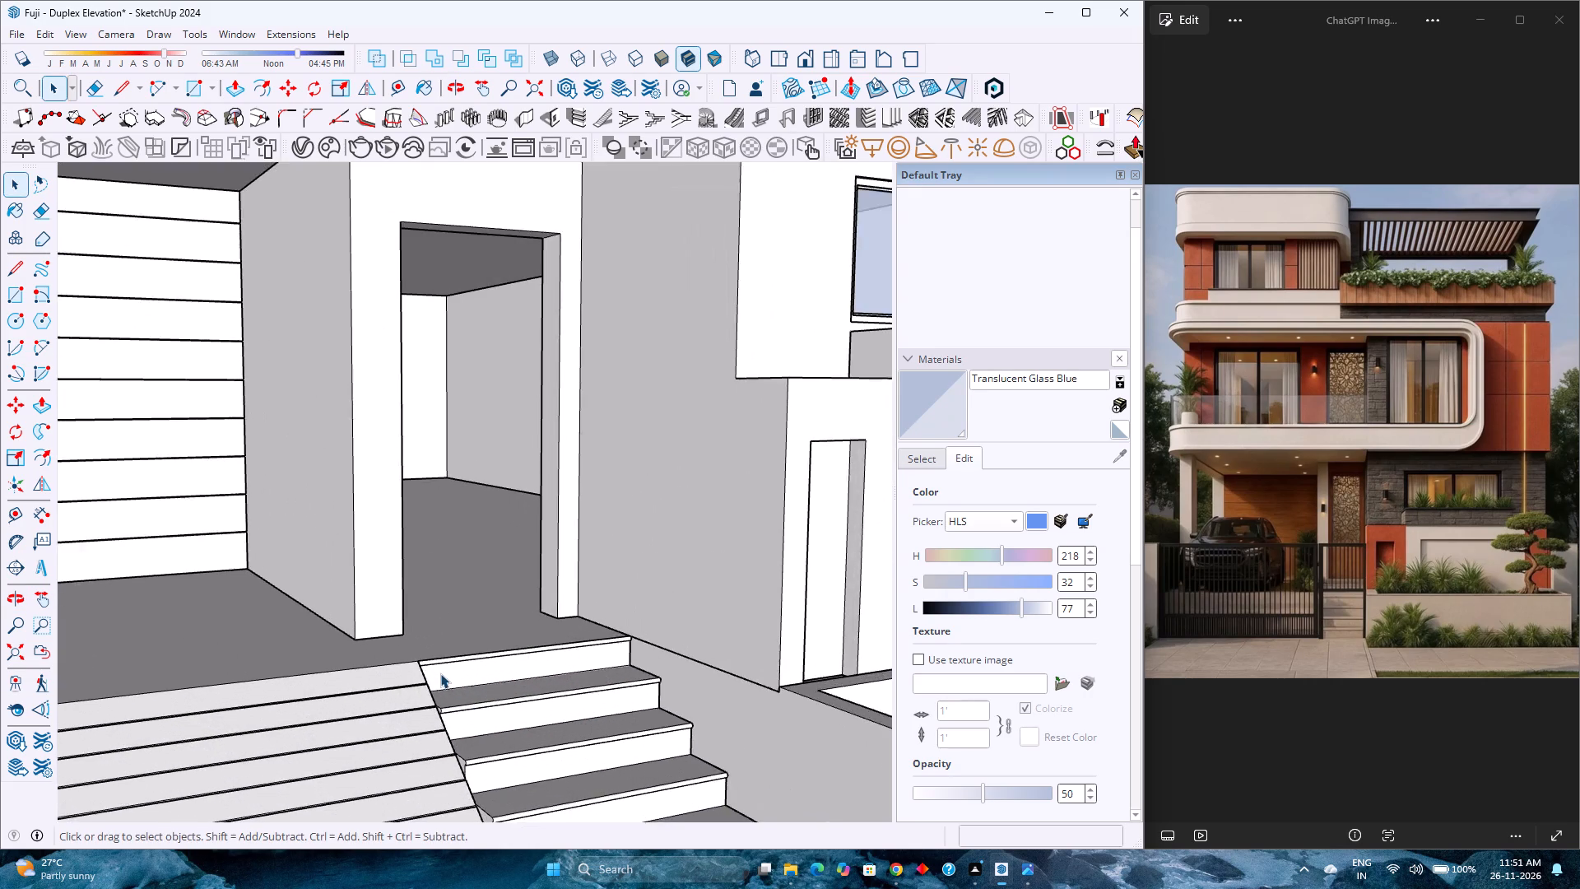
{"action": "scroll", "coordinate": [440, 673], "scroll_direction": "up", "scroll_amount": 5}
{"action": "middle_click_drag", "start_coordinate": [440, 672], "coordinate": [654, 804]}
{"action": "scroll", "coordinate": [530, 653], "scroll_direction": "up", "scroll_amount": 1}
{"action": "left_click", "coordinate": [525, 652]}
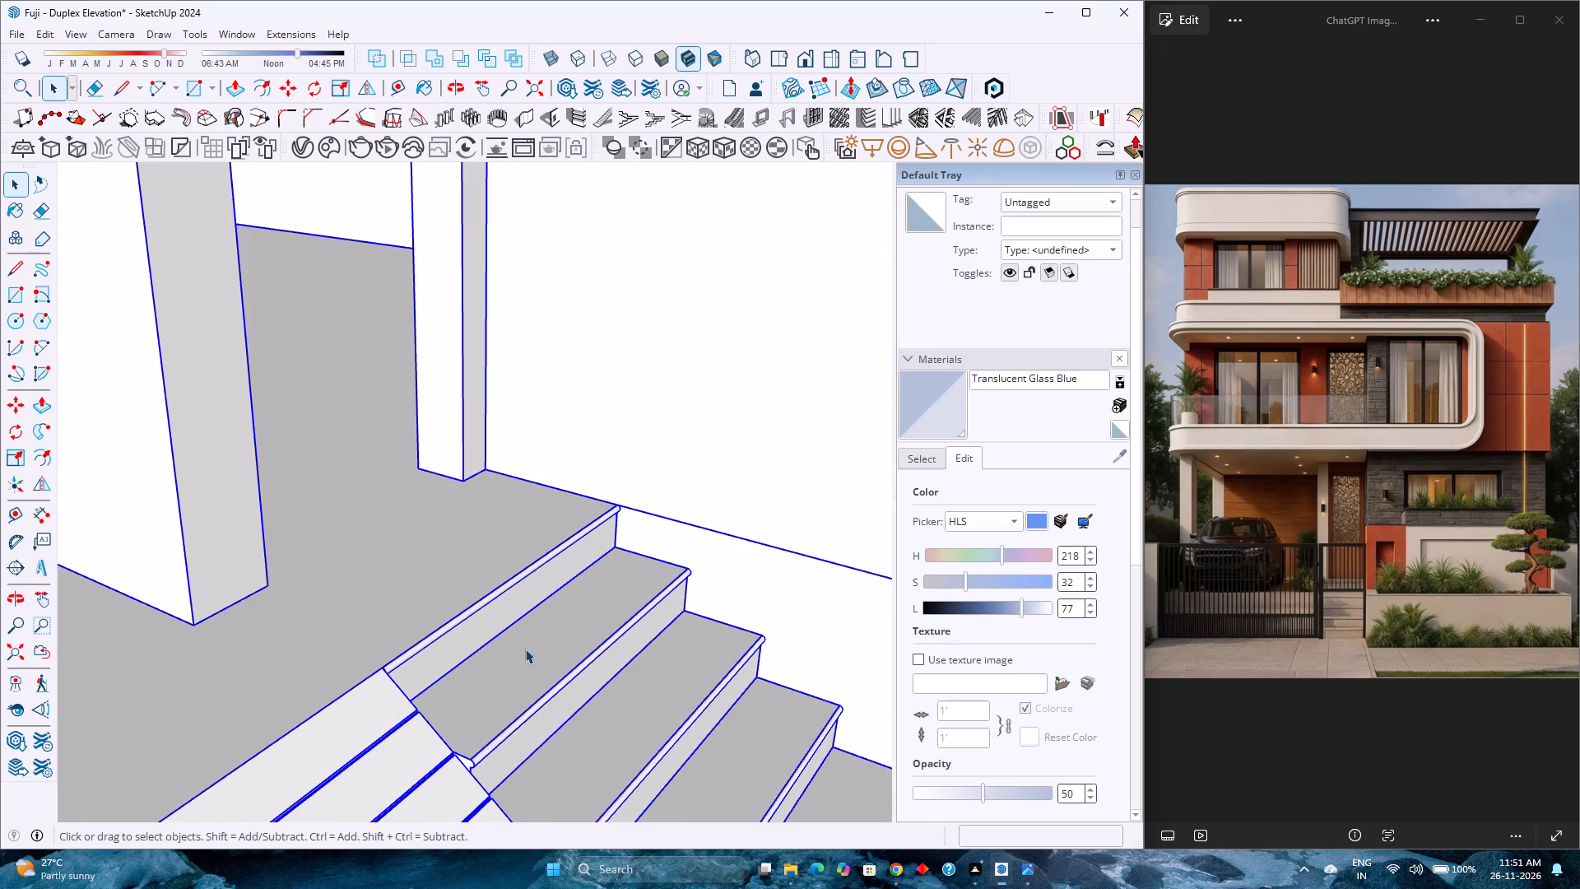
{"action": "double_click", "coordinate": [525, 649]}
Examine the entrance steps where they meet the slatted ramp, the doorway and the front planter wall.
{"action": "scroll", "coordinate": [256, 551], "scroll_direction": "down", "scroll_amount": 3}
{"action": "scroll", "coordinate": [339, 625], "scroll_direction": "down", "scroll_amount": 4}
{"action": "middle_click_drag", "start_coordinate": [419, 680], "coordinate": [397, 646]}
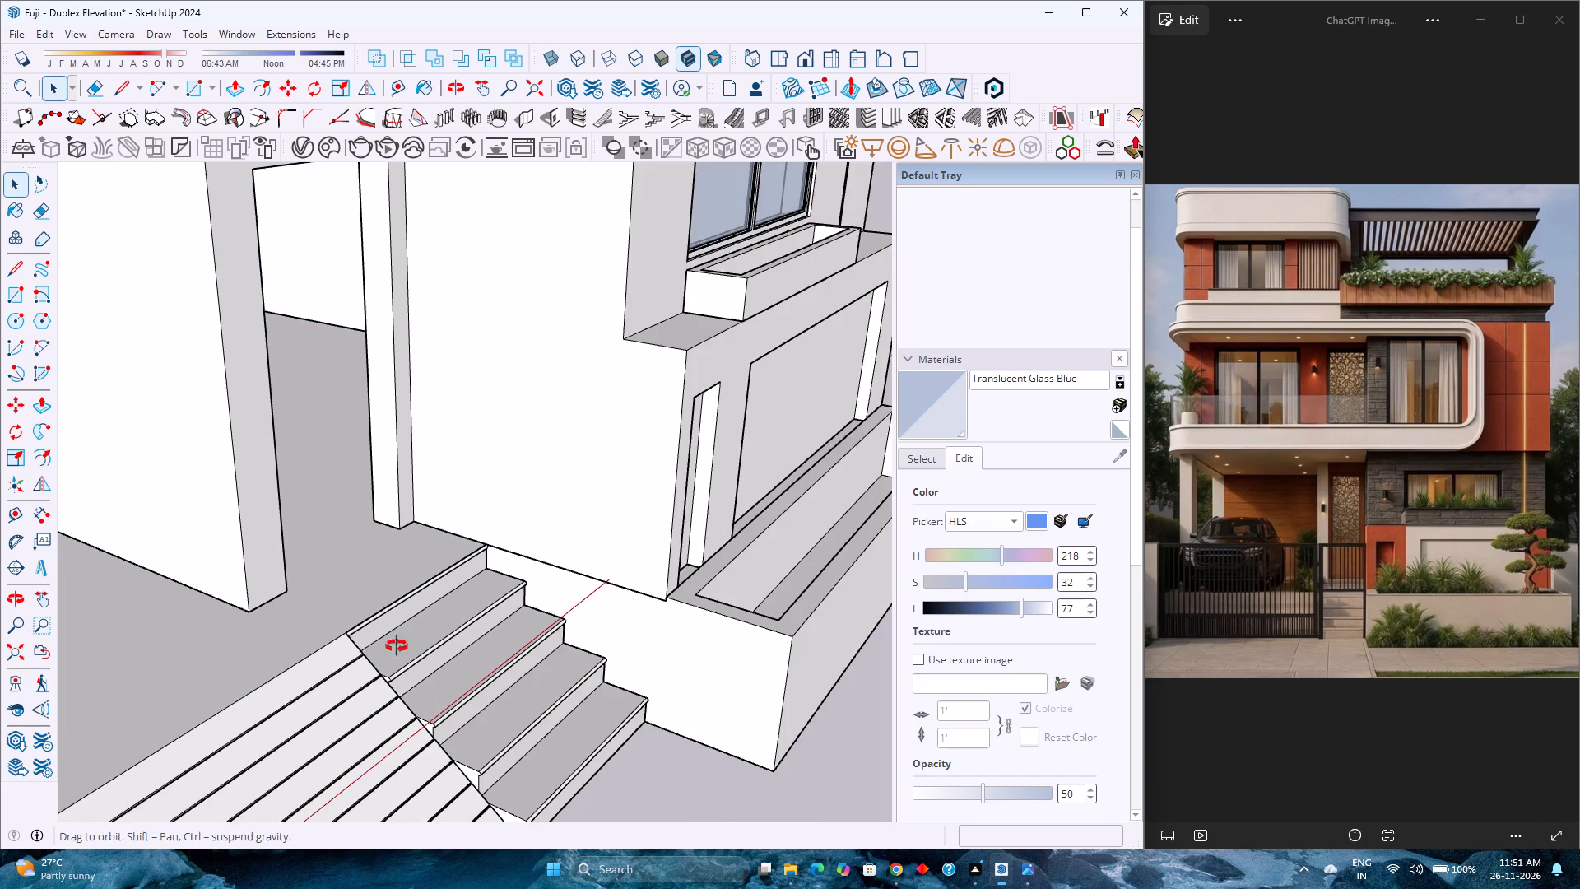
{"action": "middle_click_drag", "start_coordinate": [397, 646], "coordinate": [236, 585]}
{"action": "scroll", "coordinate": [378, 538], "scroll_direction": "down", "scroll_amount": 2}
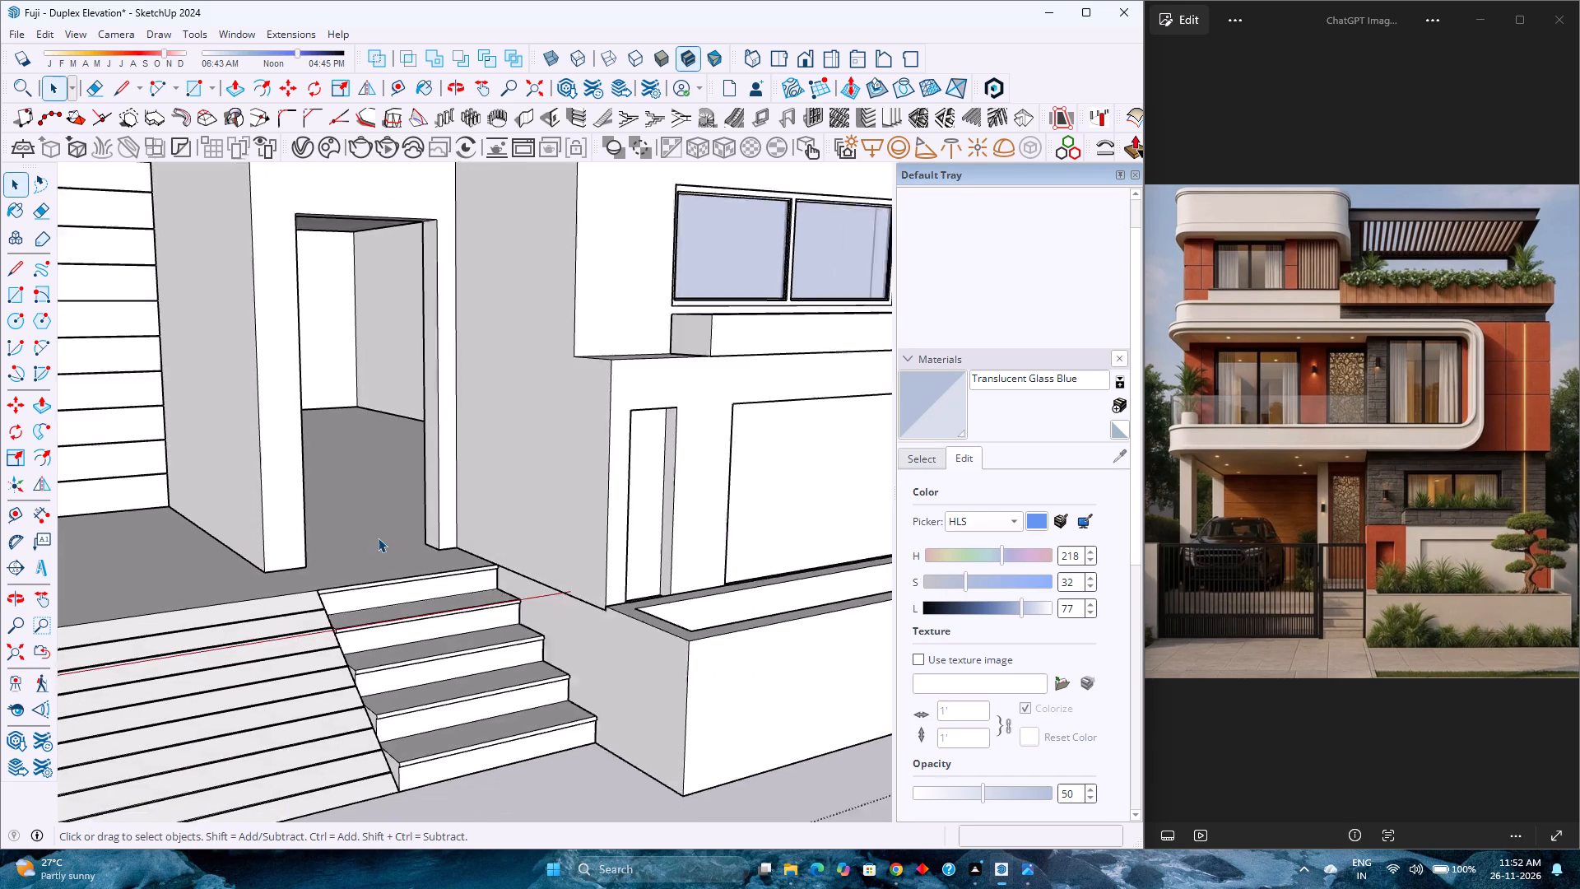
{"action": "scroll", "coordinate": [378, 538], "scroll_direction": "down", "scroll_amount": 1}
{"action": "scroll", "coordinate": [499, 649], "scroll_direction": "up", "scroll_amount": 7}
{"action": "scroll", "coordinate": [396, 652], "scroll_direction": "down", "scroll_amount": 3}
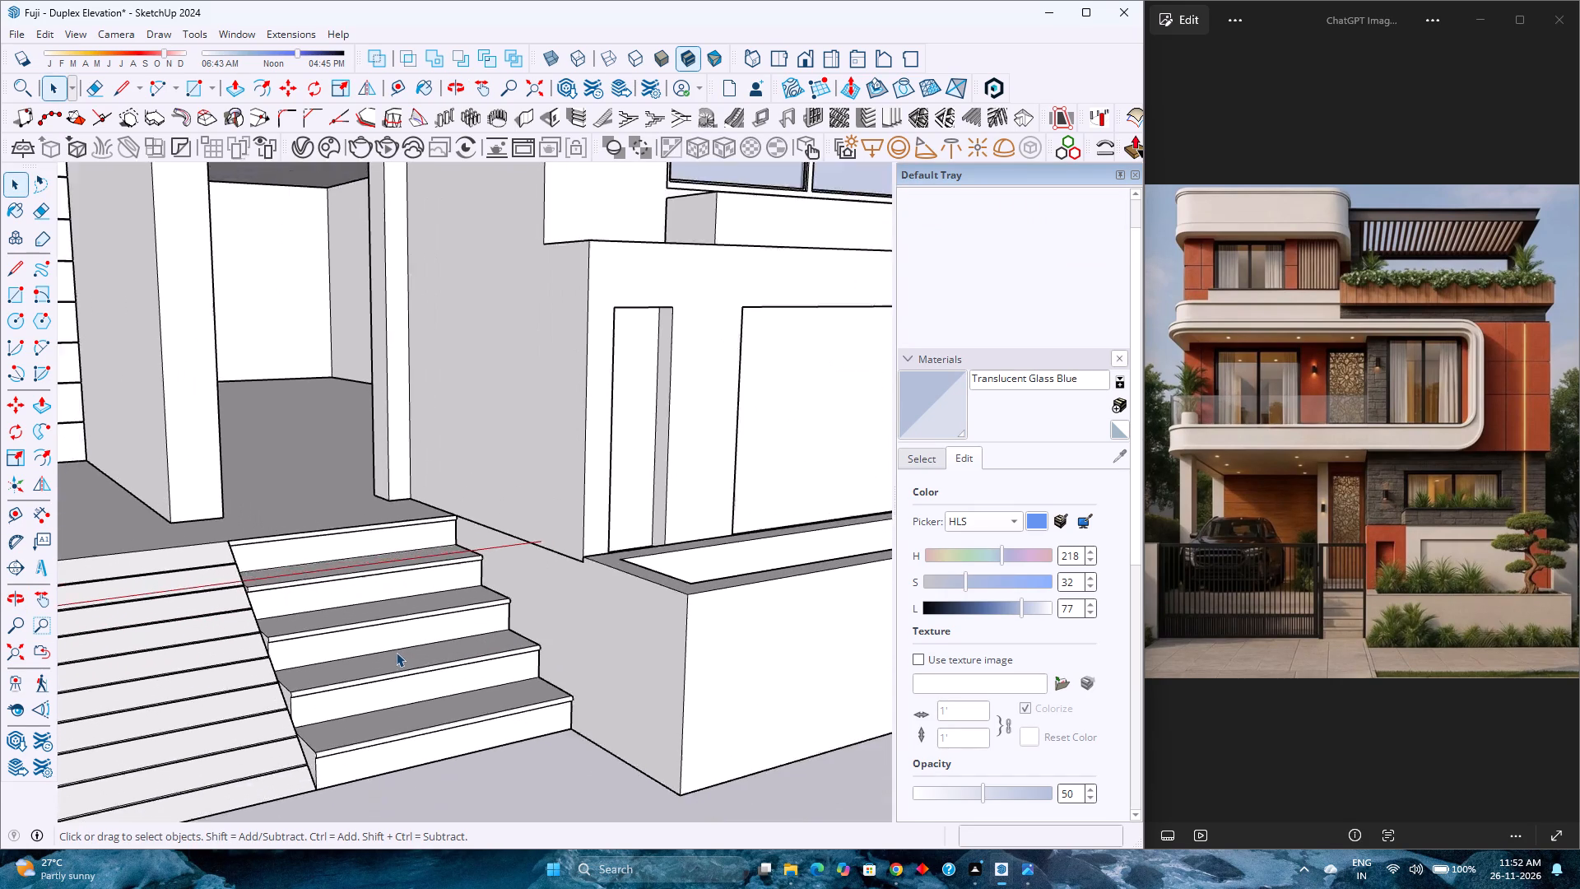
{"action": "scroll", "coordinate": [395, 652], "scroll_direction": "up", "scroll_amount": 3}
{"action": "scroll", "coordinate": [395, 650], "scroll_direction": "down", "scroll_amount": 3}
{"action": "scroll", "coordinate": [395, 650], "scroll_direction": "up", "scroll_amount": 8}
{"action": "scroll", "coordinate": [389, 626], "scroll_direction": "down", "scroll_amount": 6}
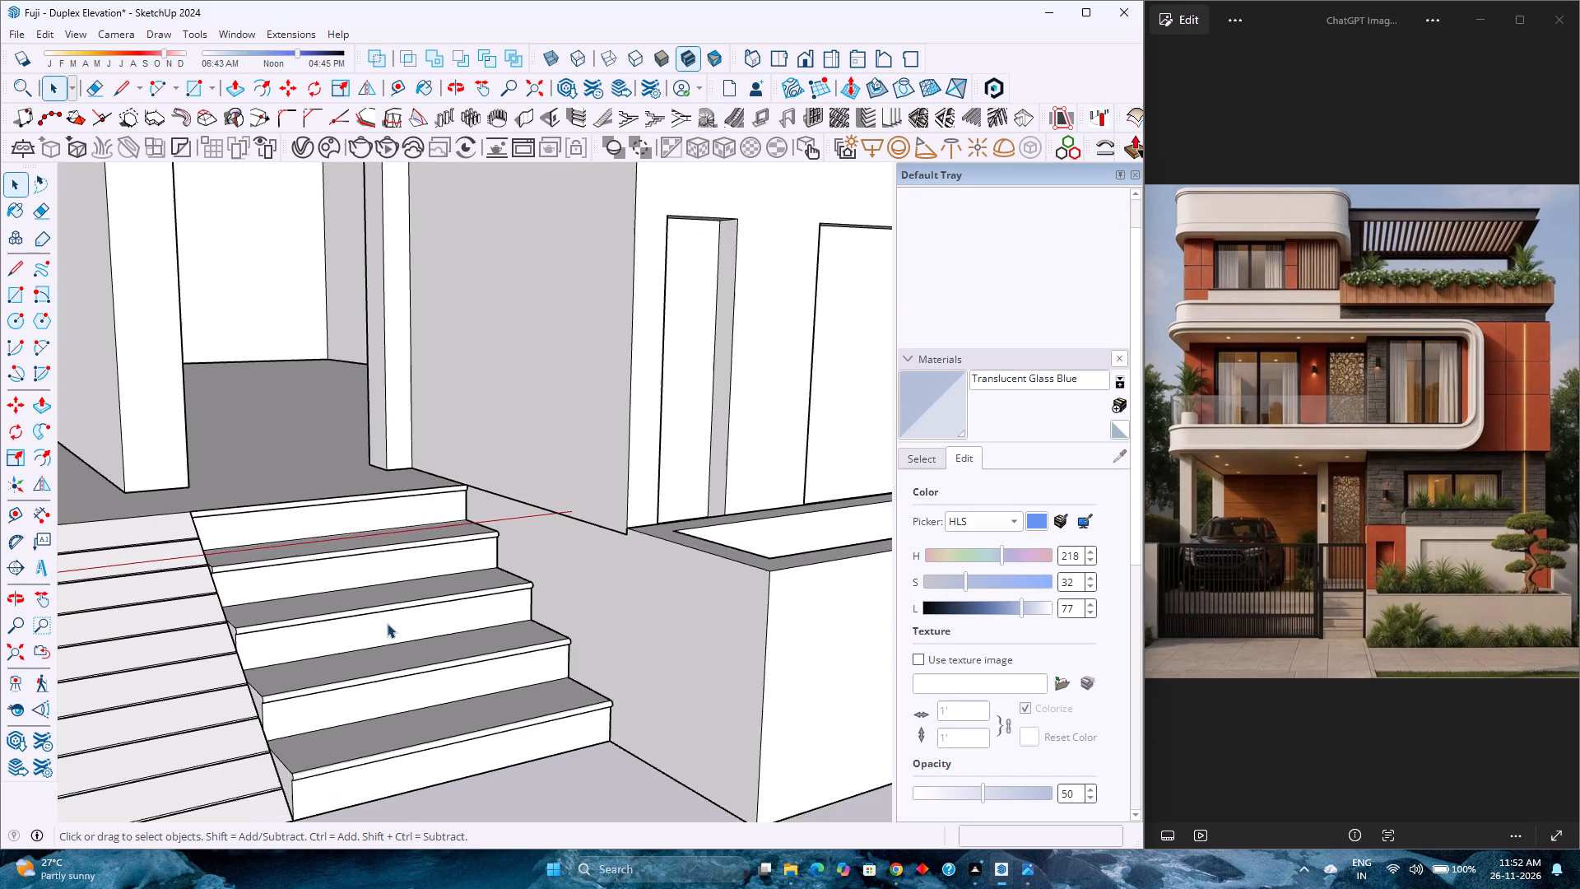
{"action": "scroll", "coordinate": [387, 623], "scroll_direction": "down", "scroll_amount": 9}
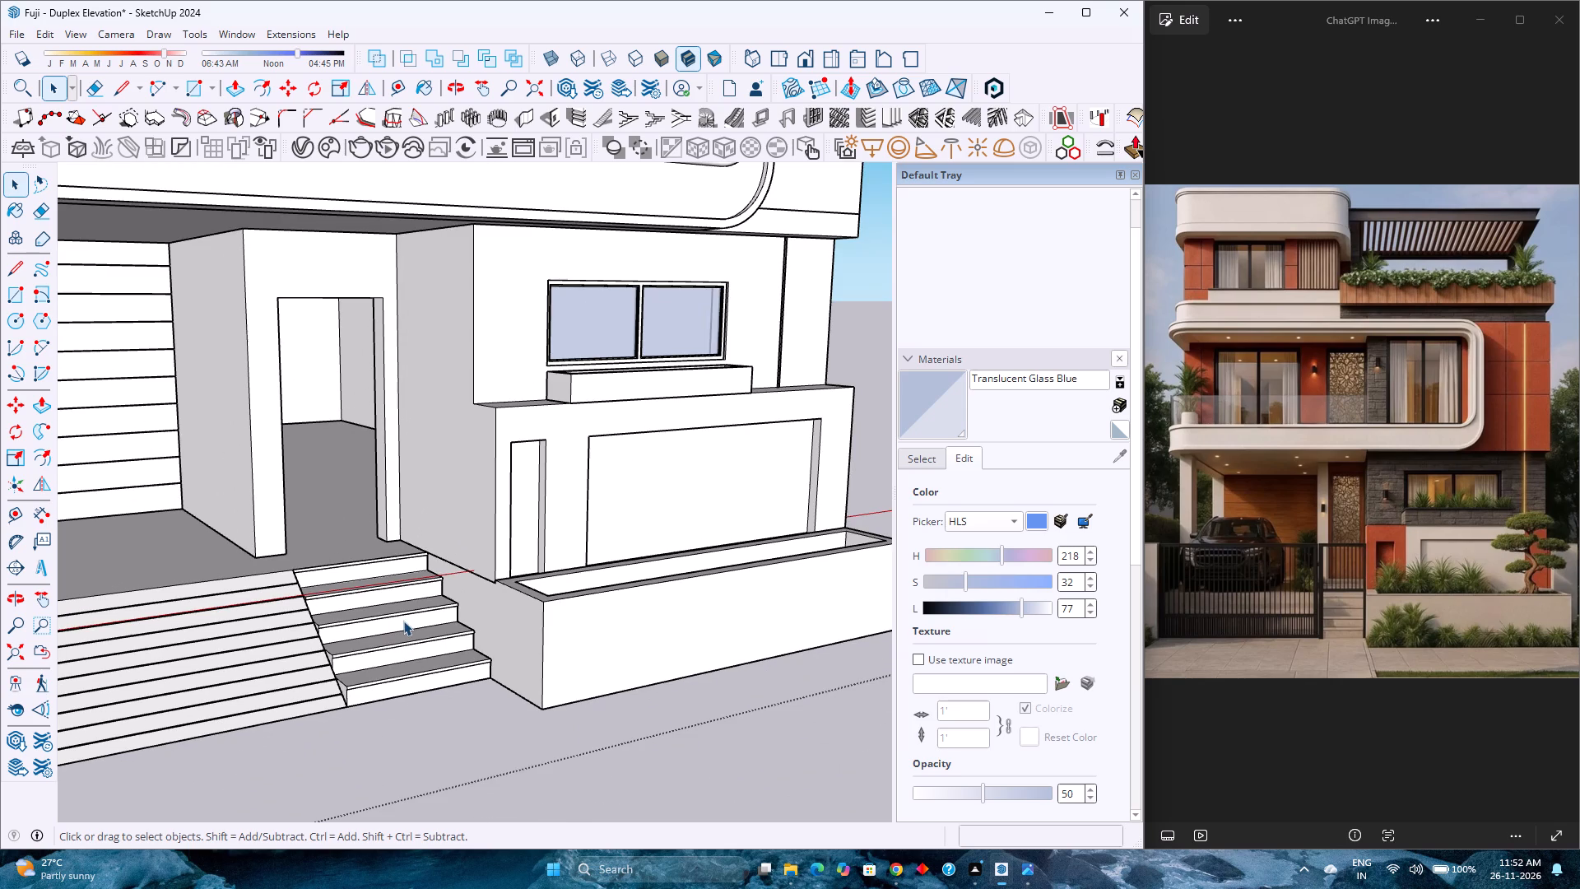
Explode the nested group holding the entrance steps into the surrounding ground-floor base group.
{"action": "scroll", "coordinate": [434, 565], "scroll_direction": "down", "scroll_amount": 3}
{"action": "scroll", "coordinate": [435, 598], "scroll_direction": "up", "scroll_amount": 3}
{"action": "scroll", "coordinate": [416, 635], "scroll_direction": "down", "scroll_amount": 4}
{"action": "scroll", "coordinate": [416, 635], "scroll_direction": "up", "scroll_amount": 8}
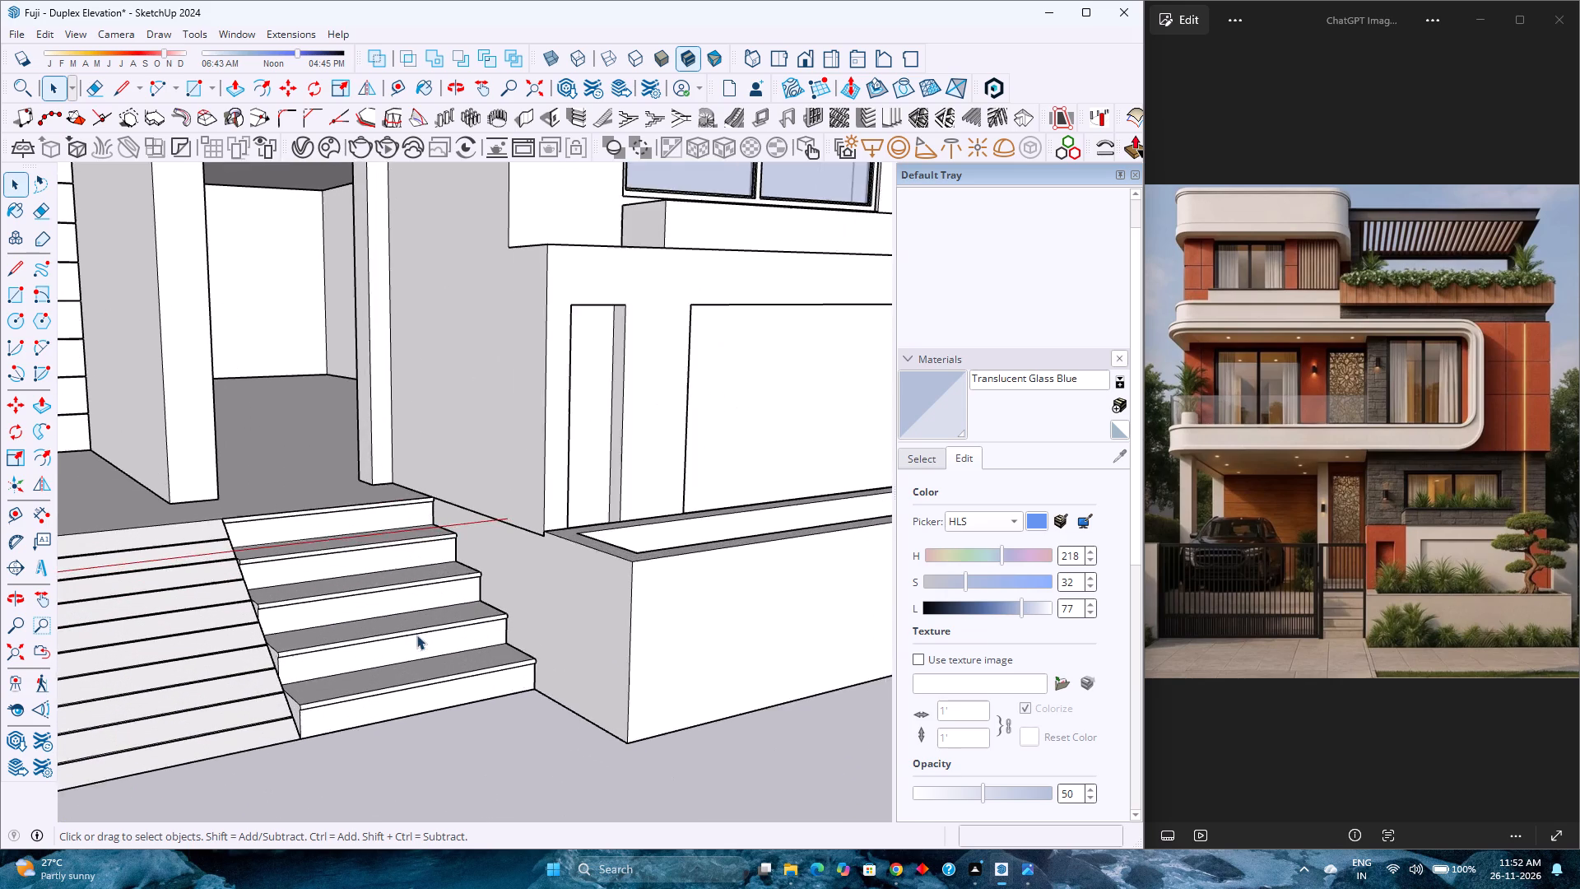
{"action": "scroll", "coordinate": [294, 592], "scroll_direction": "up", "scroll_amount": 7}
{"action": "middle_click_drag", "start_coordinate": [300, 550], "coordinate": [720, 759]}
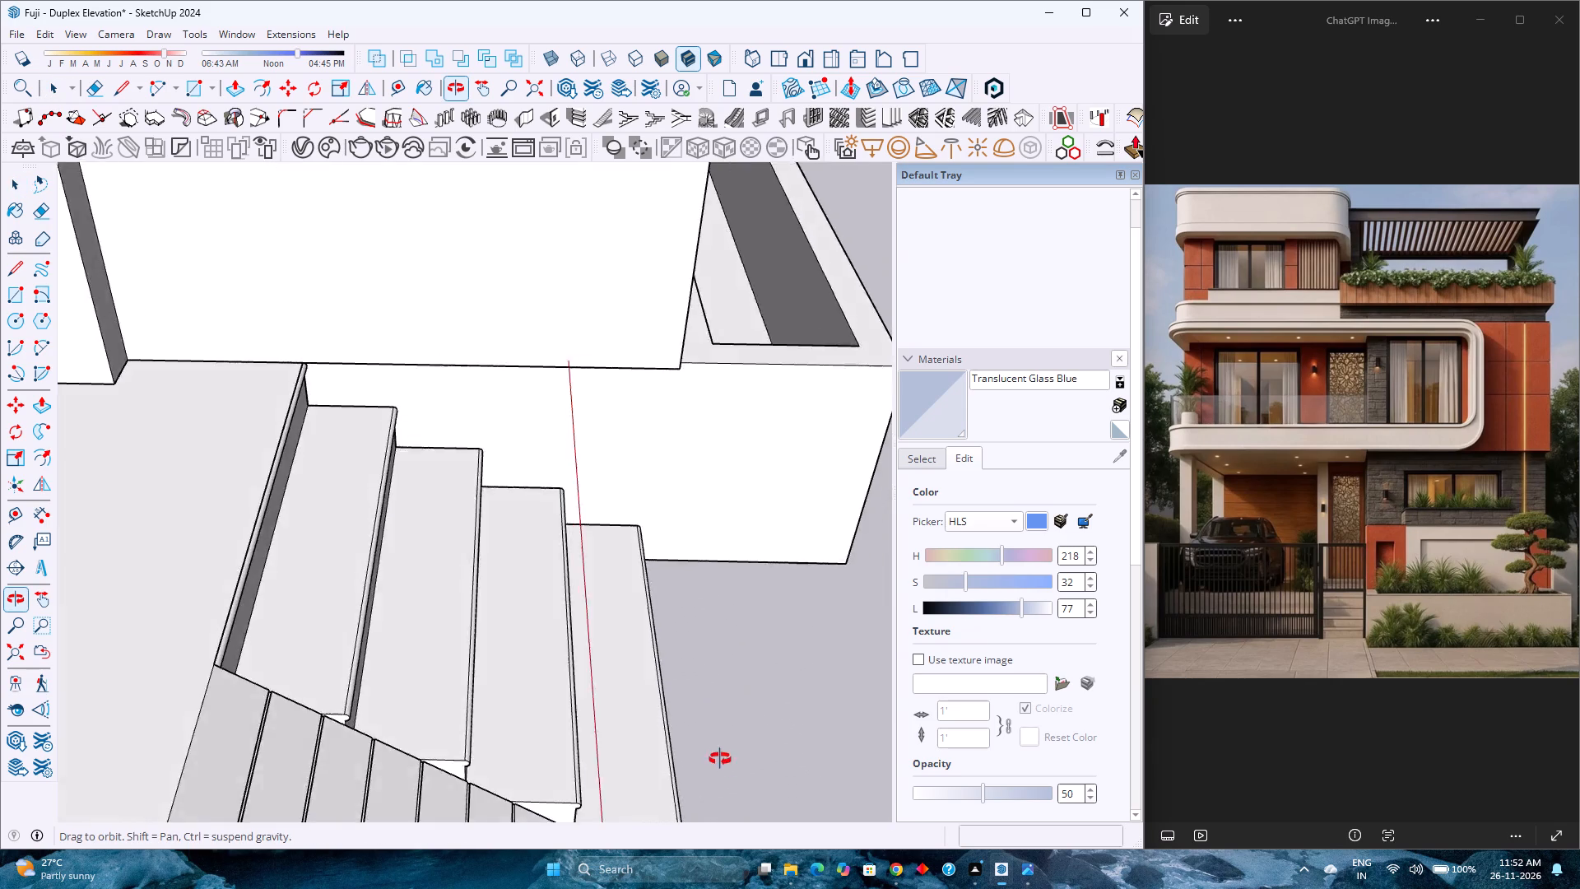
{"action": "middle_click_drag", "start_coordinate": [720, 759], "coordinate": [231, 506]}
{"action": "middle_click_drag", "start_coordinate": [230, 505], "coordinate": [373, 635]}
{"action": "double_click", "coordinate": [375, 620]}
{"action": "left_click", "coordinate": [360, 582]}
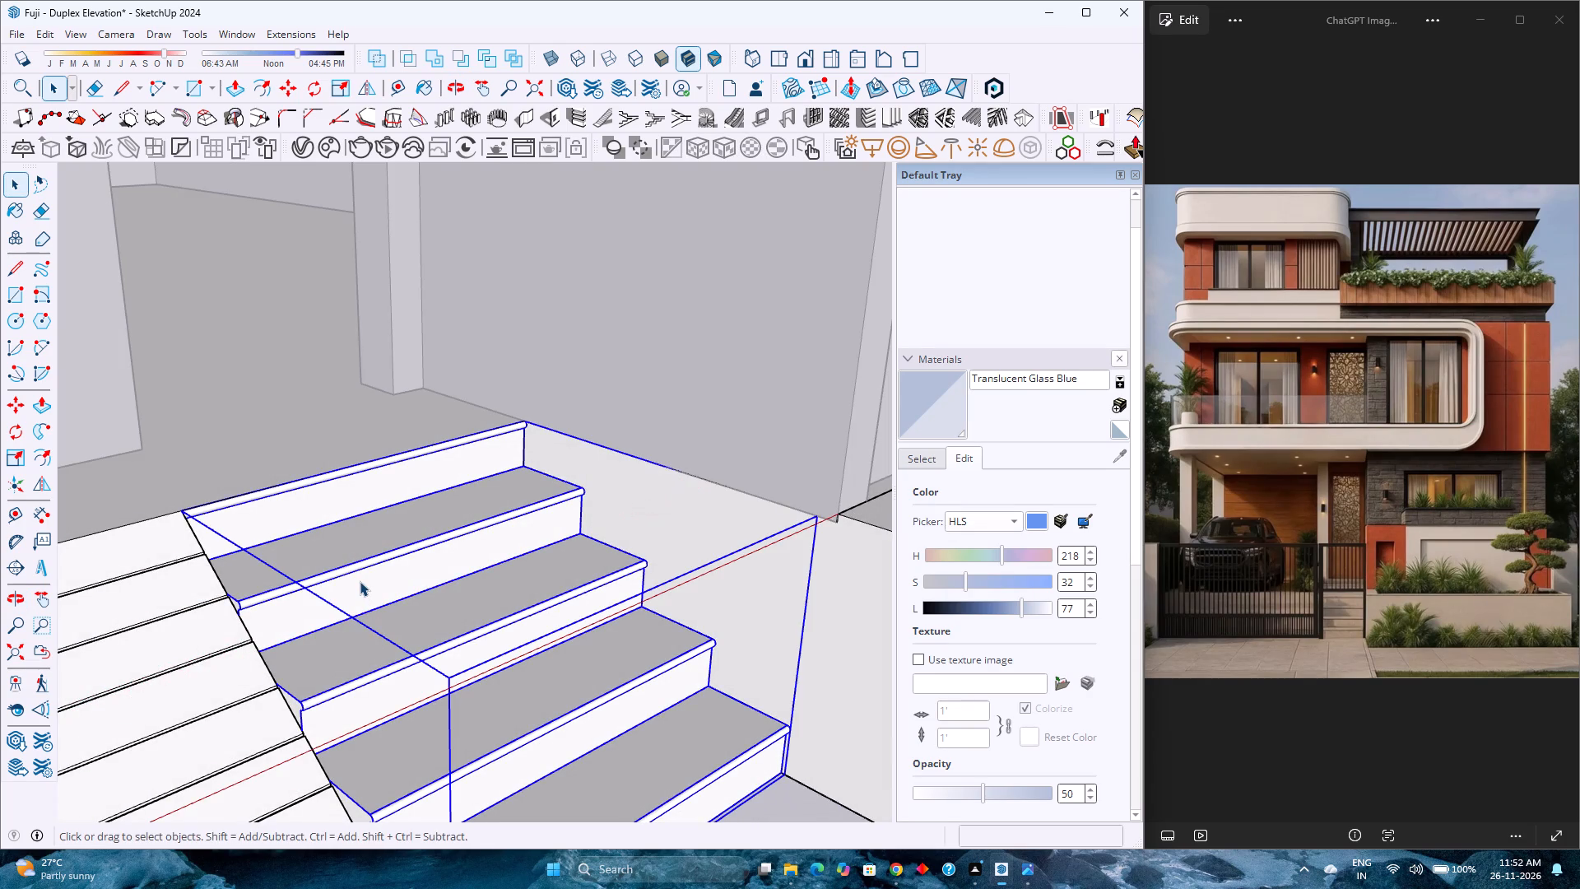
{"action": "right_click", "coordinate": [360, 581]}
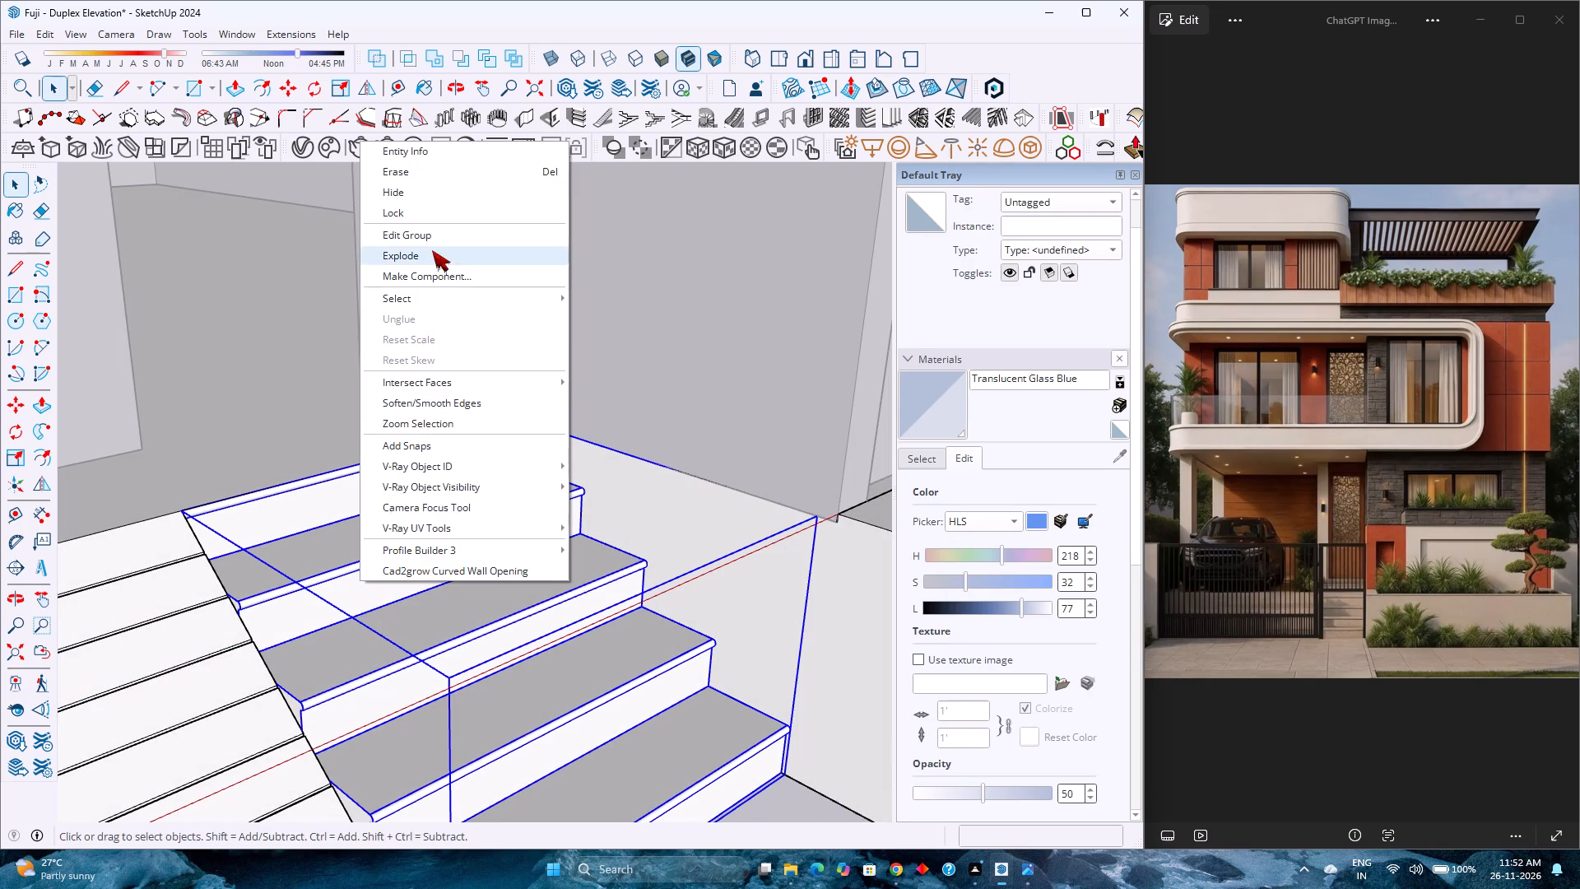
{"action": "left_click", "coordinate": [432, 250]}
{"action": "key", "text": "Escape"}
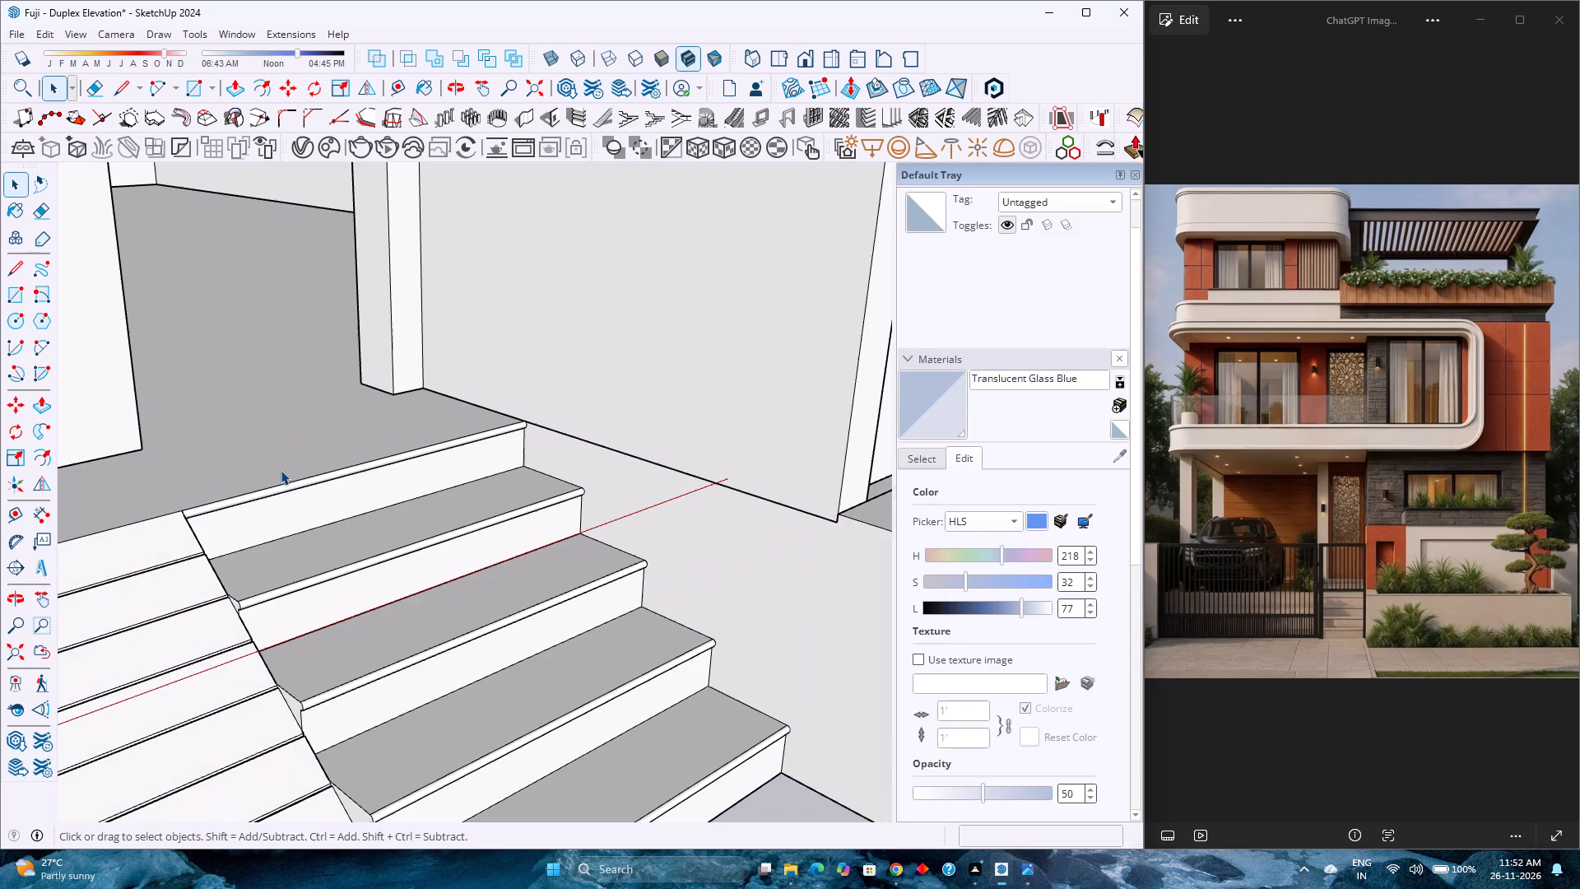
Save the duplex elevation model.
{"action": "scroll", "coordinate": [310, 402], "scroll_direction": "up", "scroll_amount": 1}
{"action": "scroll", "coordinate": [310, 402], "scroll_direction": "down", "scroll_amount": 4}
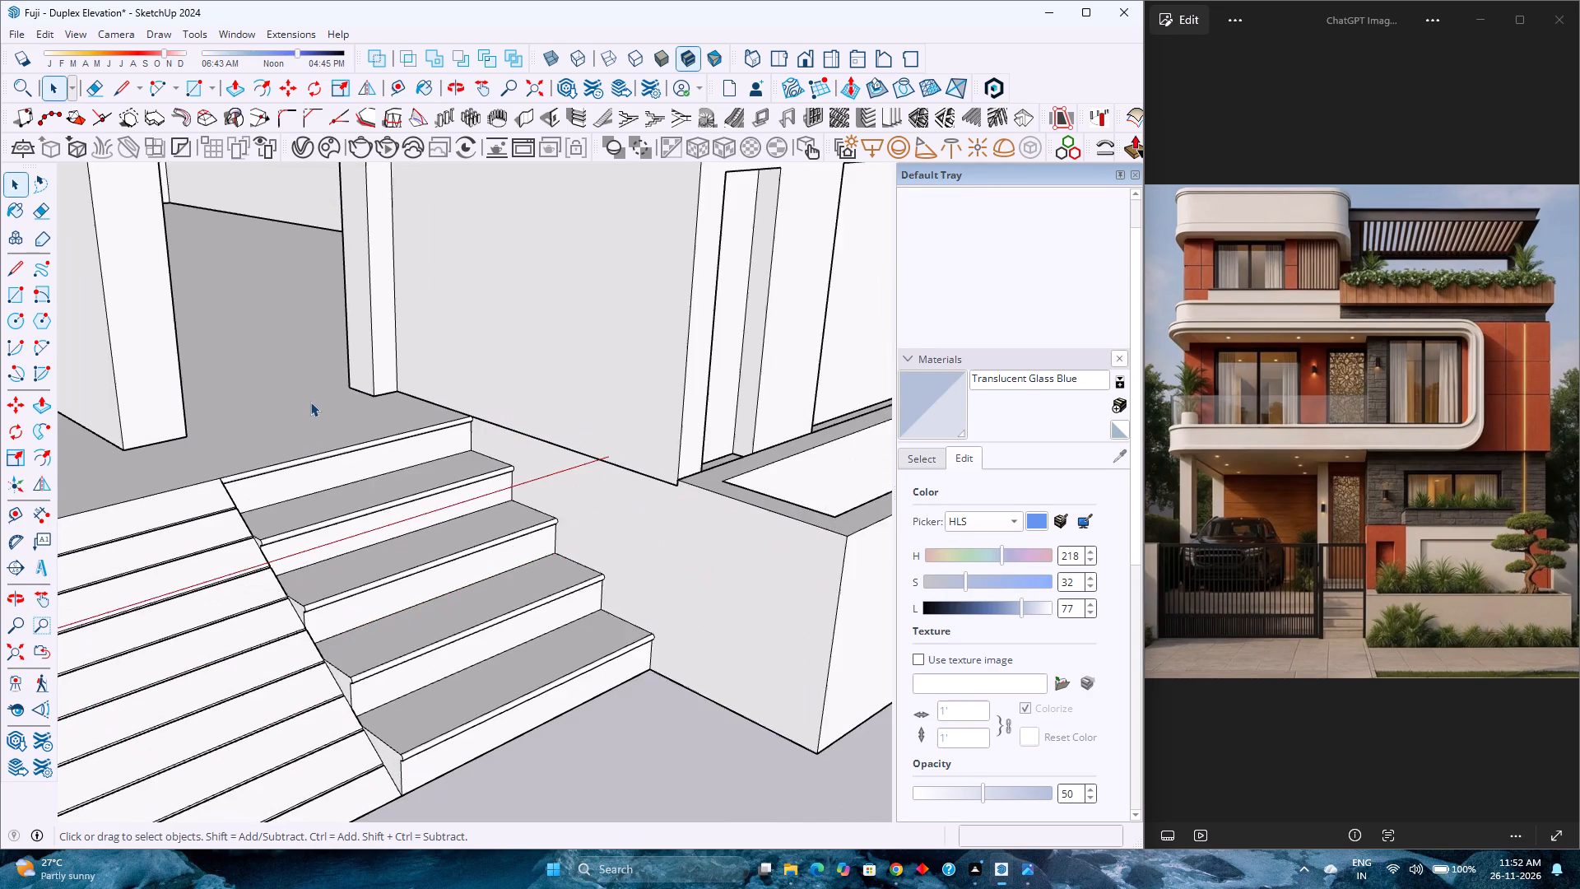
{"action": "scroll", "coordinate": [310, 402], "scroll_direction": "down", "scroll_amount": 1}
{"action": "middle_click_drag", "start_coordinate": [422, 552], "coordinate": [286, 516]}
{"action": "scroll", "coordinate": [286, 503], "scroll_direction": "down", "scroll_amount": 5}
{"action": "scroll", "coordinate": [388, 632], "scroll_direction": "up", "scroll_amount": 5}
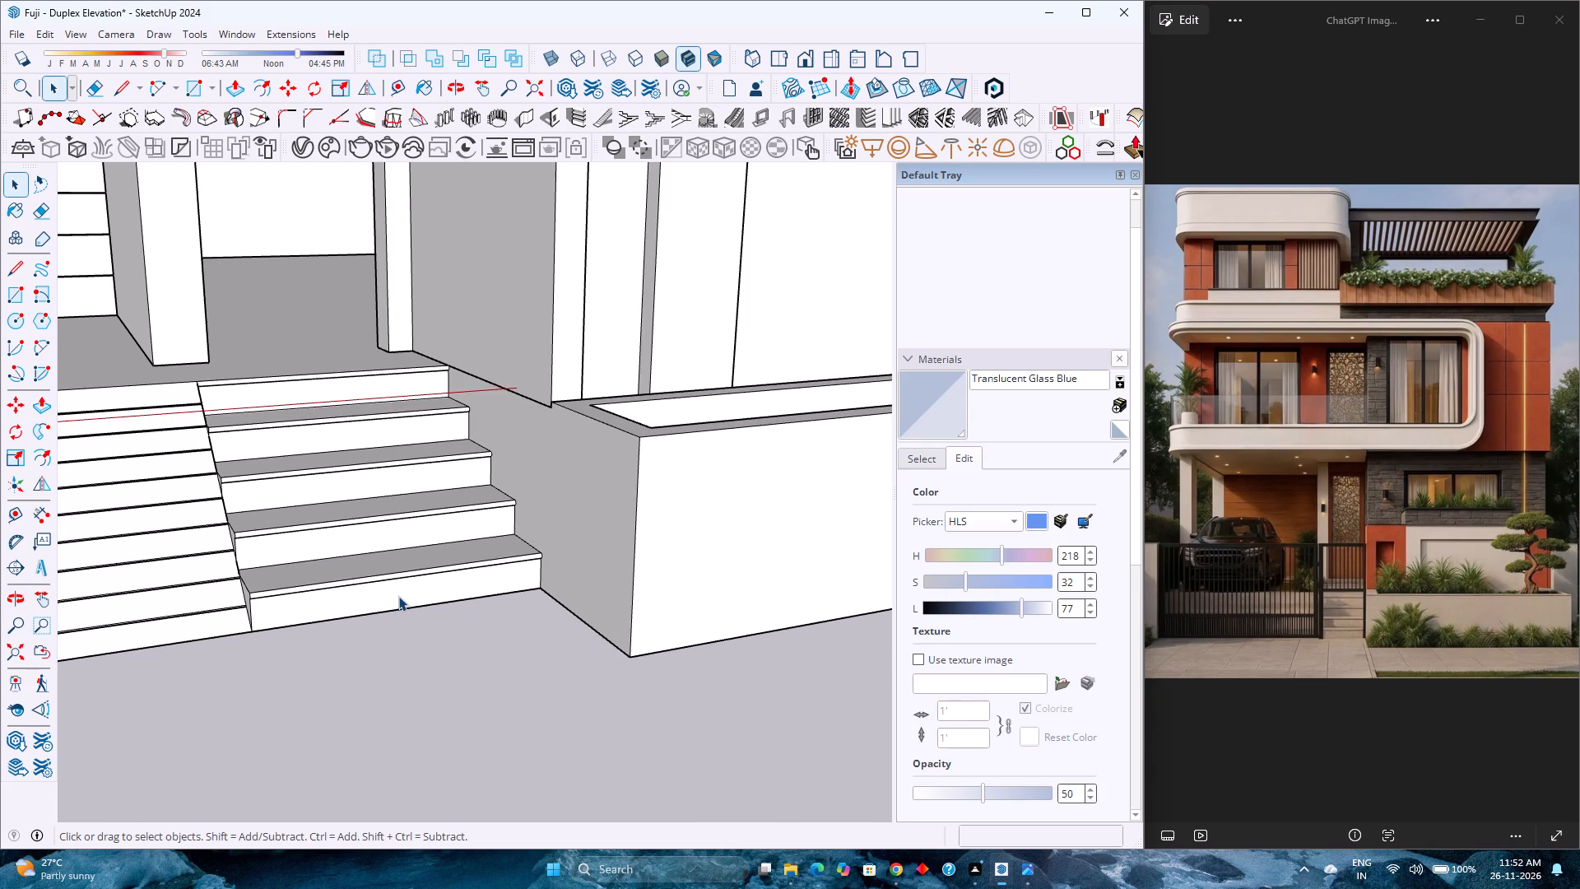
{"action": "key", "text": "ctrl+s"}
Select the base group containing the entrance steps, slatted ramp and front planter.
{"action": "scroll", "coordinate": [402, 584], "scroll_direction": "up", "scroll_amount": 2}
{"action": "scroll", "coordinate": [402, 580], "scroll_direction": "down", "scroll_amount": 7}
{"action": "scroll", "coordinate": [402, 580], "scroll_direction": "up", "scroll_amount": 6}
{"action": "scroll", "coordinate": [419, 579], "scroll_direction": "down", "scroll_amount": 6}
{"action": "left_click", "coordinate": [423, 578]}
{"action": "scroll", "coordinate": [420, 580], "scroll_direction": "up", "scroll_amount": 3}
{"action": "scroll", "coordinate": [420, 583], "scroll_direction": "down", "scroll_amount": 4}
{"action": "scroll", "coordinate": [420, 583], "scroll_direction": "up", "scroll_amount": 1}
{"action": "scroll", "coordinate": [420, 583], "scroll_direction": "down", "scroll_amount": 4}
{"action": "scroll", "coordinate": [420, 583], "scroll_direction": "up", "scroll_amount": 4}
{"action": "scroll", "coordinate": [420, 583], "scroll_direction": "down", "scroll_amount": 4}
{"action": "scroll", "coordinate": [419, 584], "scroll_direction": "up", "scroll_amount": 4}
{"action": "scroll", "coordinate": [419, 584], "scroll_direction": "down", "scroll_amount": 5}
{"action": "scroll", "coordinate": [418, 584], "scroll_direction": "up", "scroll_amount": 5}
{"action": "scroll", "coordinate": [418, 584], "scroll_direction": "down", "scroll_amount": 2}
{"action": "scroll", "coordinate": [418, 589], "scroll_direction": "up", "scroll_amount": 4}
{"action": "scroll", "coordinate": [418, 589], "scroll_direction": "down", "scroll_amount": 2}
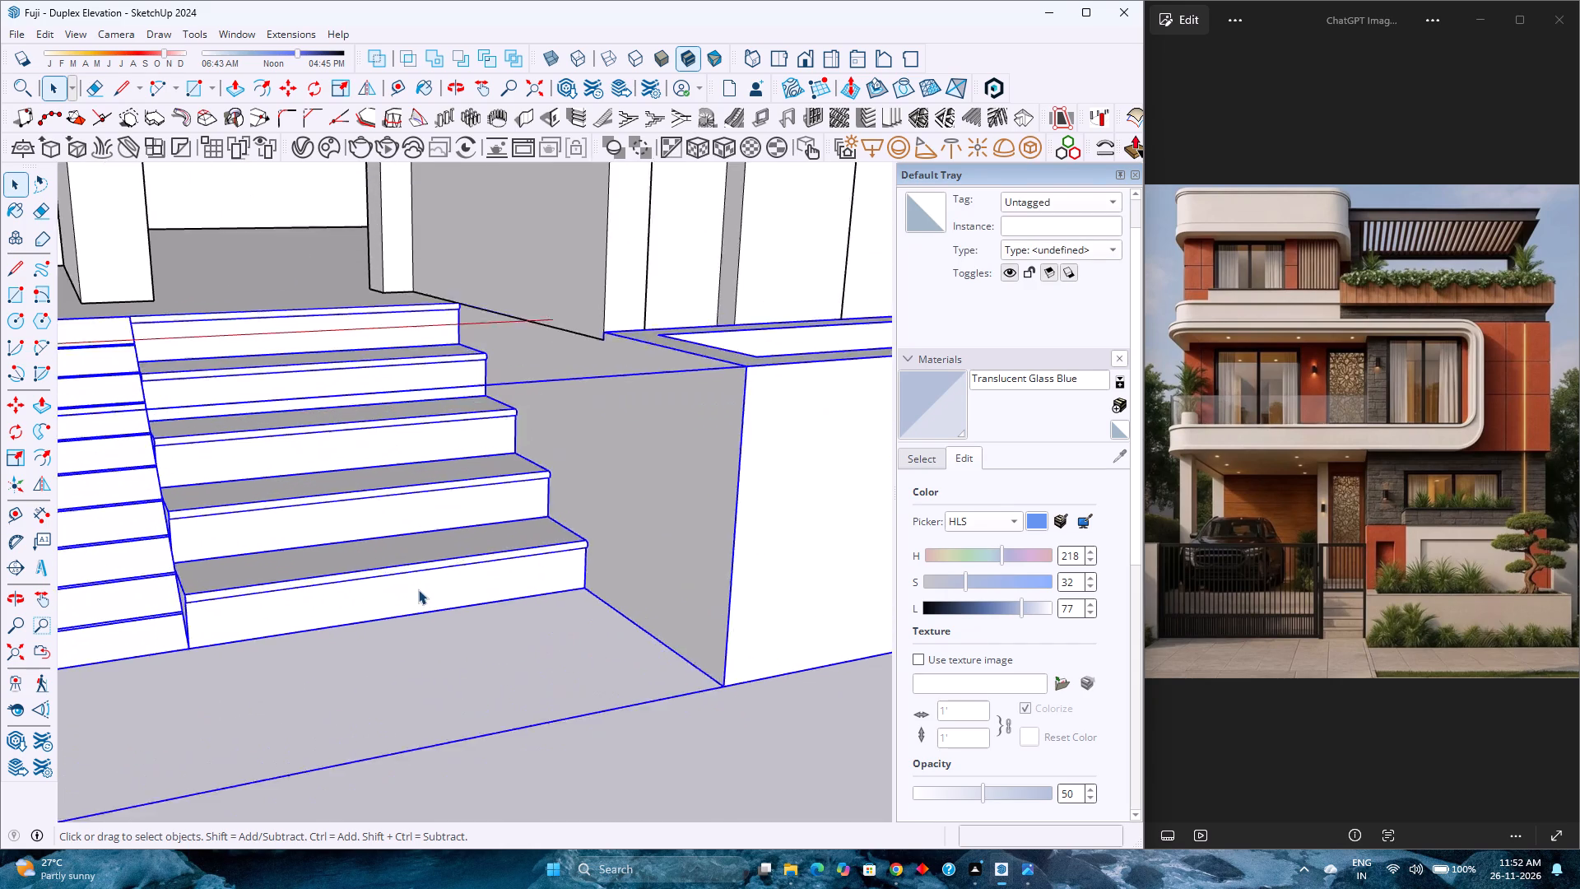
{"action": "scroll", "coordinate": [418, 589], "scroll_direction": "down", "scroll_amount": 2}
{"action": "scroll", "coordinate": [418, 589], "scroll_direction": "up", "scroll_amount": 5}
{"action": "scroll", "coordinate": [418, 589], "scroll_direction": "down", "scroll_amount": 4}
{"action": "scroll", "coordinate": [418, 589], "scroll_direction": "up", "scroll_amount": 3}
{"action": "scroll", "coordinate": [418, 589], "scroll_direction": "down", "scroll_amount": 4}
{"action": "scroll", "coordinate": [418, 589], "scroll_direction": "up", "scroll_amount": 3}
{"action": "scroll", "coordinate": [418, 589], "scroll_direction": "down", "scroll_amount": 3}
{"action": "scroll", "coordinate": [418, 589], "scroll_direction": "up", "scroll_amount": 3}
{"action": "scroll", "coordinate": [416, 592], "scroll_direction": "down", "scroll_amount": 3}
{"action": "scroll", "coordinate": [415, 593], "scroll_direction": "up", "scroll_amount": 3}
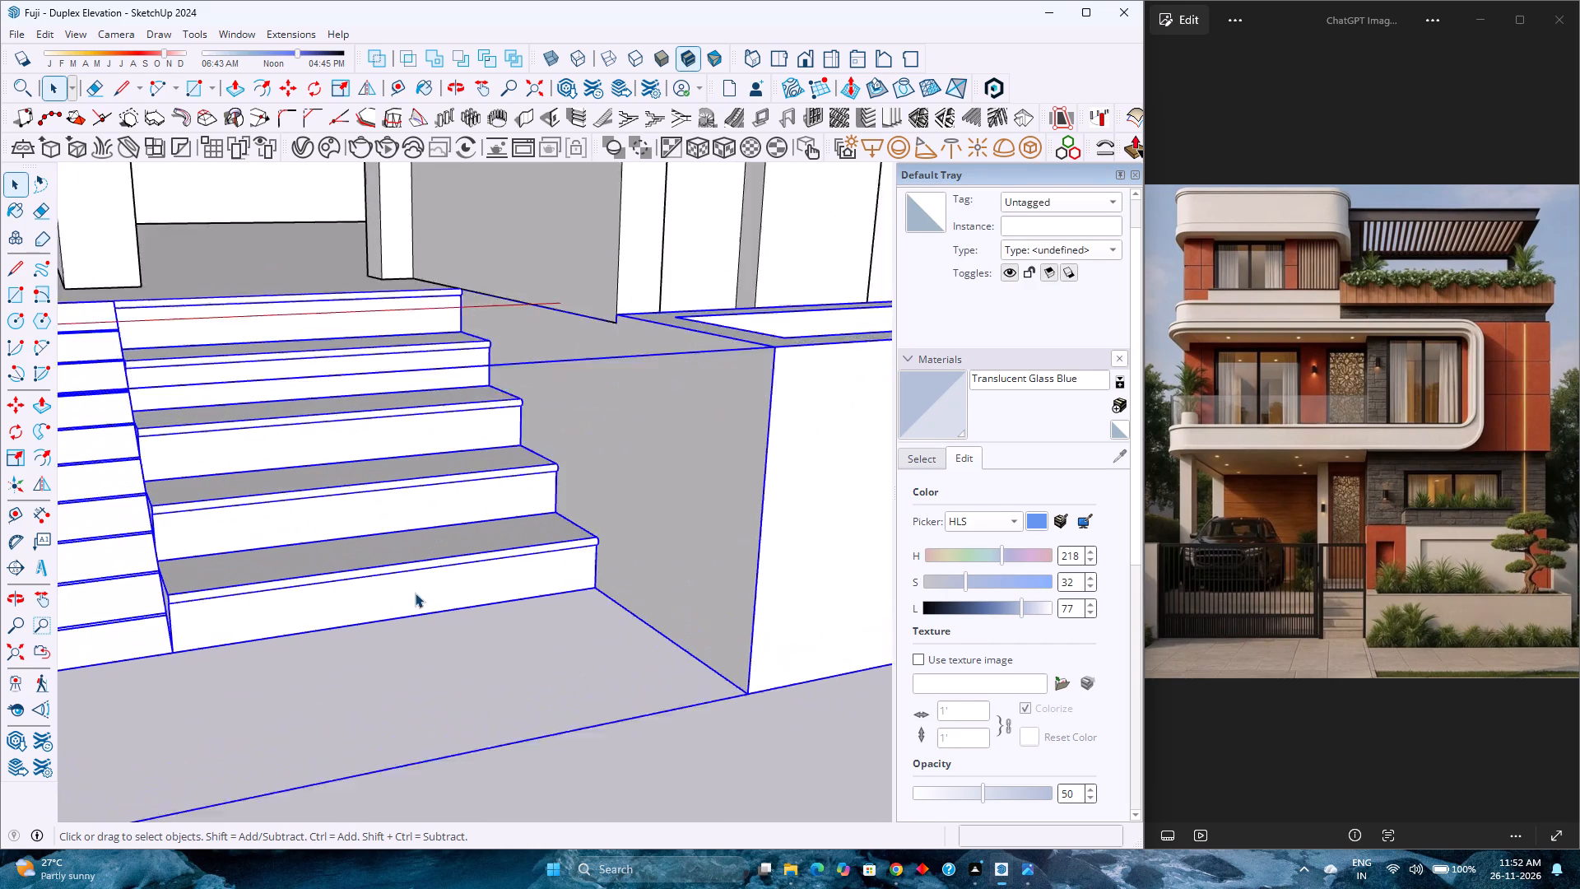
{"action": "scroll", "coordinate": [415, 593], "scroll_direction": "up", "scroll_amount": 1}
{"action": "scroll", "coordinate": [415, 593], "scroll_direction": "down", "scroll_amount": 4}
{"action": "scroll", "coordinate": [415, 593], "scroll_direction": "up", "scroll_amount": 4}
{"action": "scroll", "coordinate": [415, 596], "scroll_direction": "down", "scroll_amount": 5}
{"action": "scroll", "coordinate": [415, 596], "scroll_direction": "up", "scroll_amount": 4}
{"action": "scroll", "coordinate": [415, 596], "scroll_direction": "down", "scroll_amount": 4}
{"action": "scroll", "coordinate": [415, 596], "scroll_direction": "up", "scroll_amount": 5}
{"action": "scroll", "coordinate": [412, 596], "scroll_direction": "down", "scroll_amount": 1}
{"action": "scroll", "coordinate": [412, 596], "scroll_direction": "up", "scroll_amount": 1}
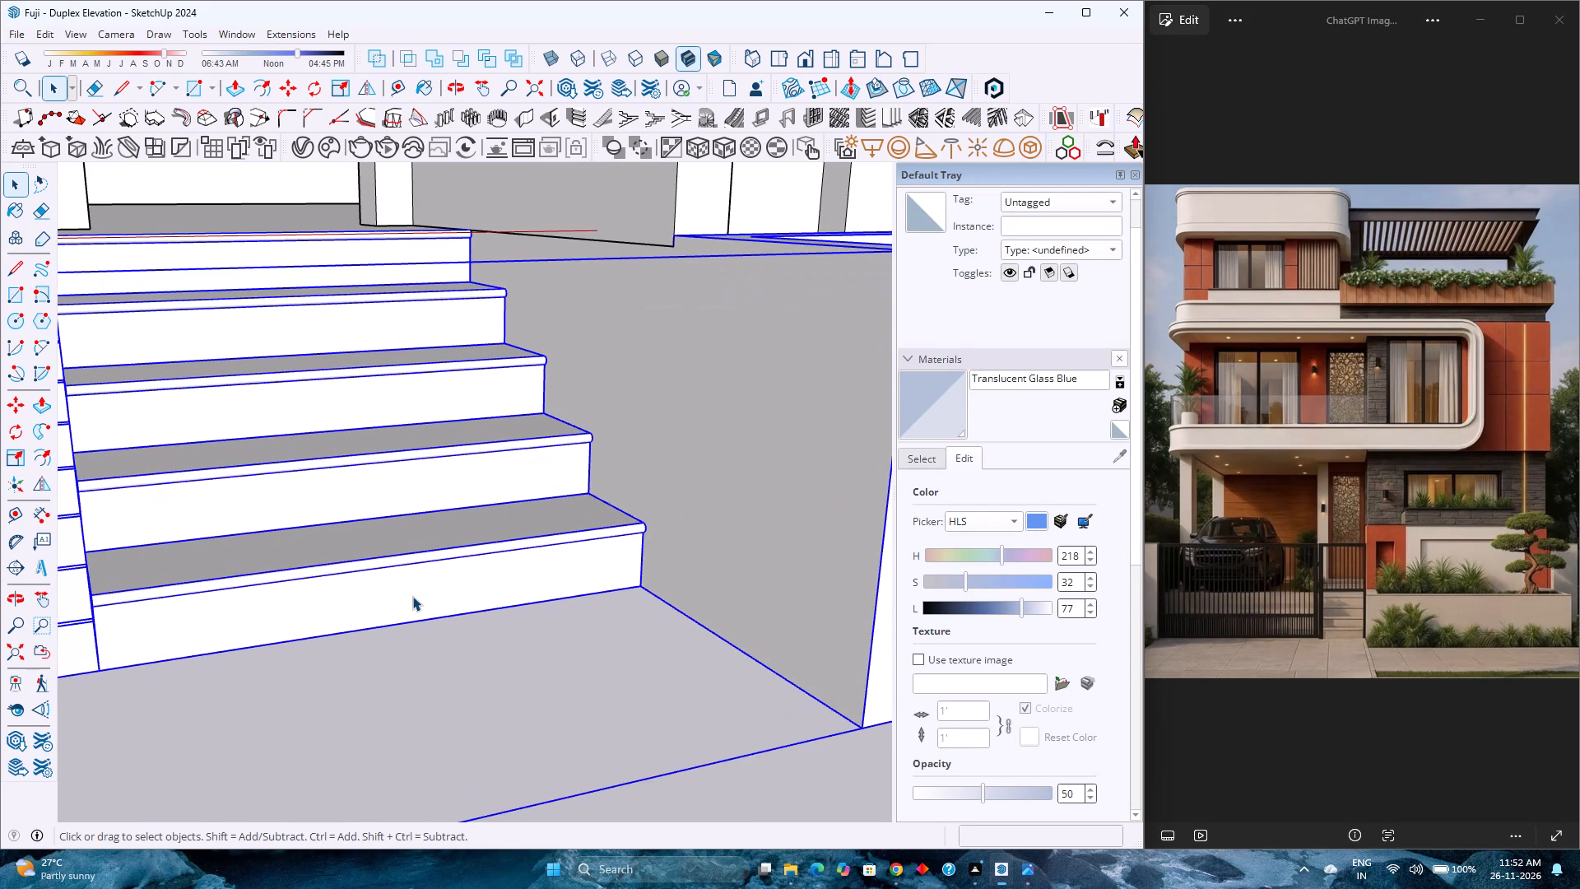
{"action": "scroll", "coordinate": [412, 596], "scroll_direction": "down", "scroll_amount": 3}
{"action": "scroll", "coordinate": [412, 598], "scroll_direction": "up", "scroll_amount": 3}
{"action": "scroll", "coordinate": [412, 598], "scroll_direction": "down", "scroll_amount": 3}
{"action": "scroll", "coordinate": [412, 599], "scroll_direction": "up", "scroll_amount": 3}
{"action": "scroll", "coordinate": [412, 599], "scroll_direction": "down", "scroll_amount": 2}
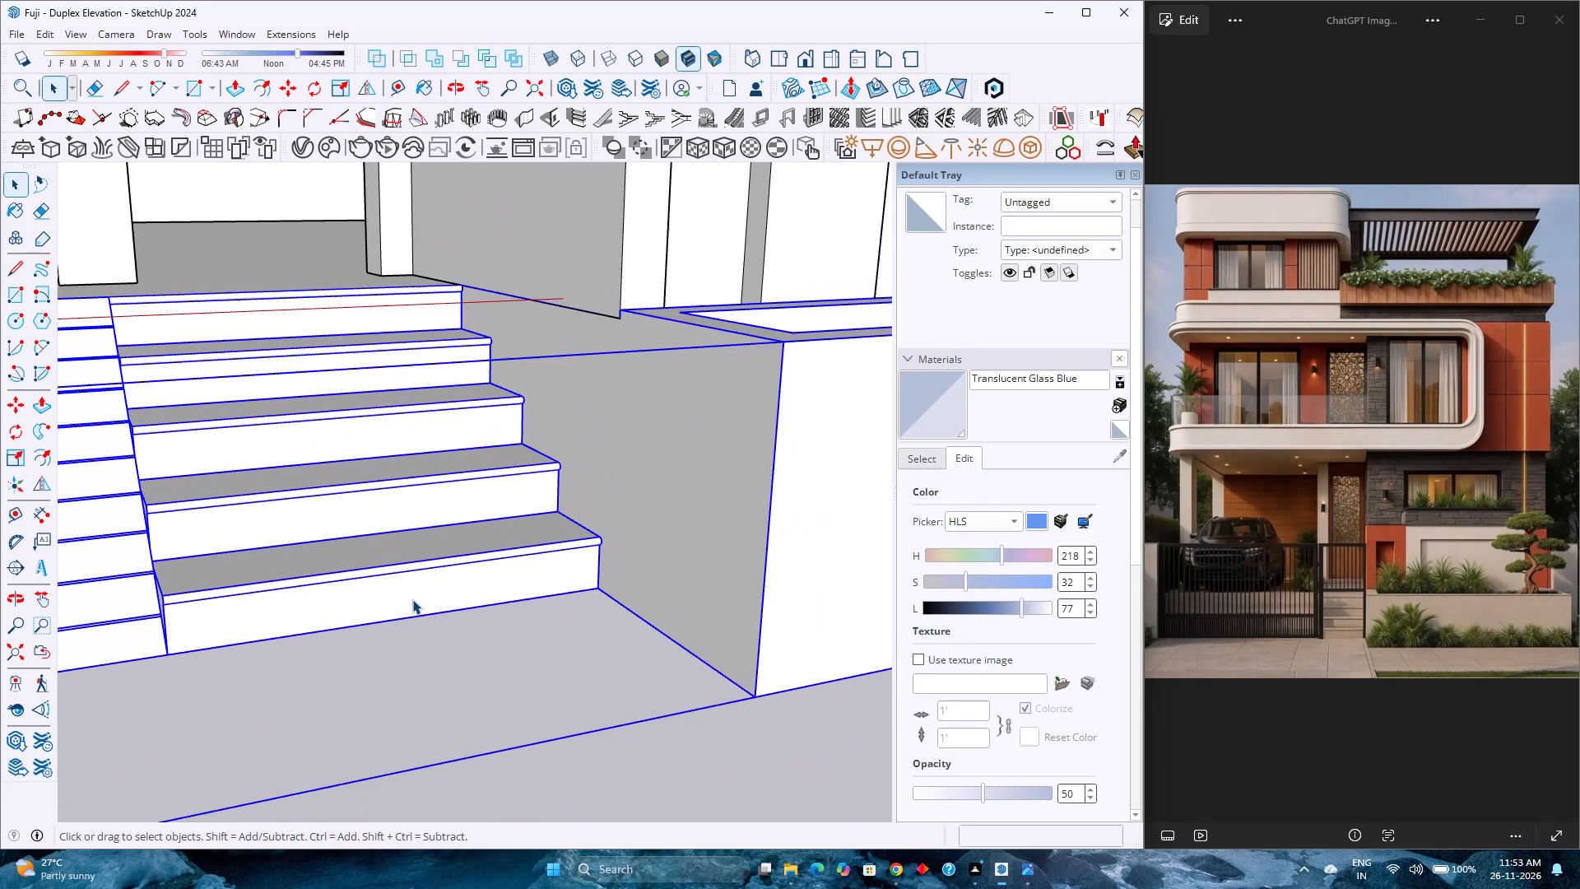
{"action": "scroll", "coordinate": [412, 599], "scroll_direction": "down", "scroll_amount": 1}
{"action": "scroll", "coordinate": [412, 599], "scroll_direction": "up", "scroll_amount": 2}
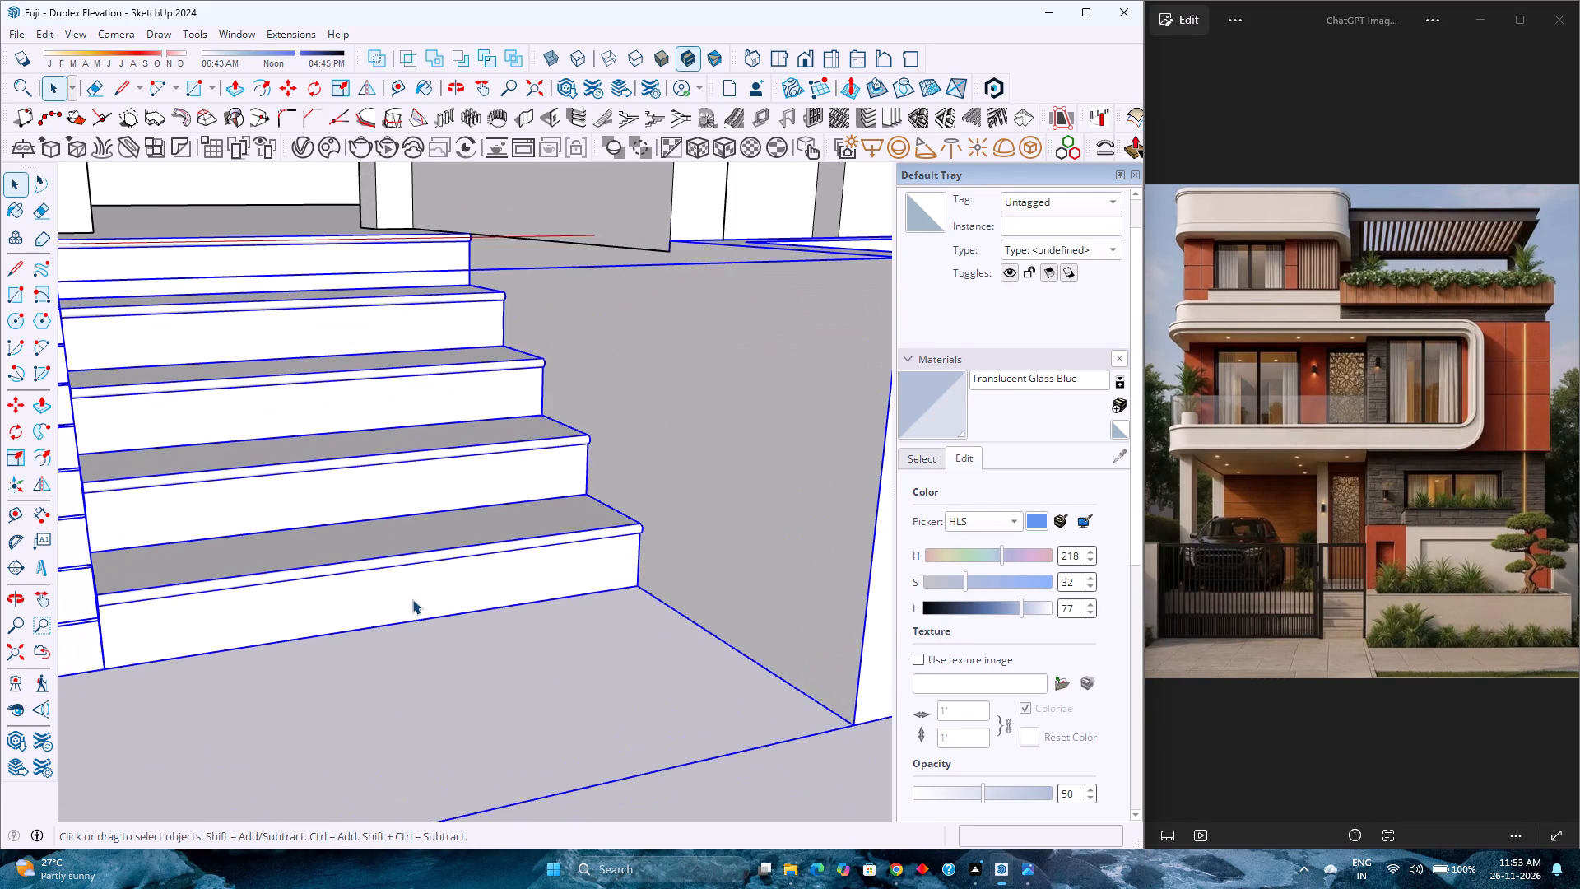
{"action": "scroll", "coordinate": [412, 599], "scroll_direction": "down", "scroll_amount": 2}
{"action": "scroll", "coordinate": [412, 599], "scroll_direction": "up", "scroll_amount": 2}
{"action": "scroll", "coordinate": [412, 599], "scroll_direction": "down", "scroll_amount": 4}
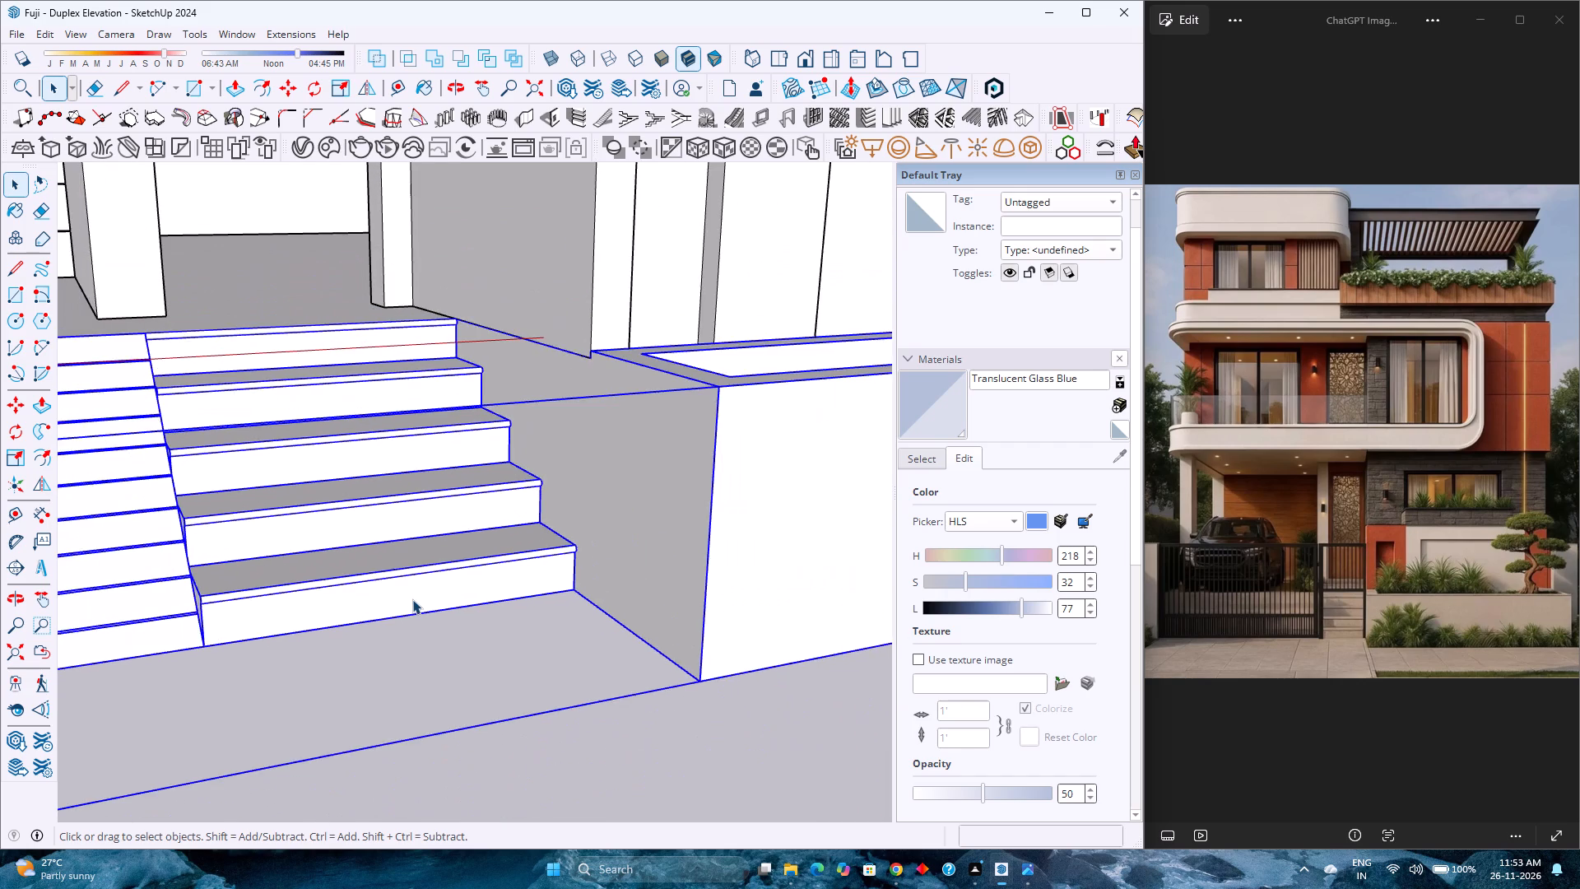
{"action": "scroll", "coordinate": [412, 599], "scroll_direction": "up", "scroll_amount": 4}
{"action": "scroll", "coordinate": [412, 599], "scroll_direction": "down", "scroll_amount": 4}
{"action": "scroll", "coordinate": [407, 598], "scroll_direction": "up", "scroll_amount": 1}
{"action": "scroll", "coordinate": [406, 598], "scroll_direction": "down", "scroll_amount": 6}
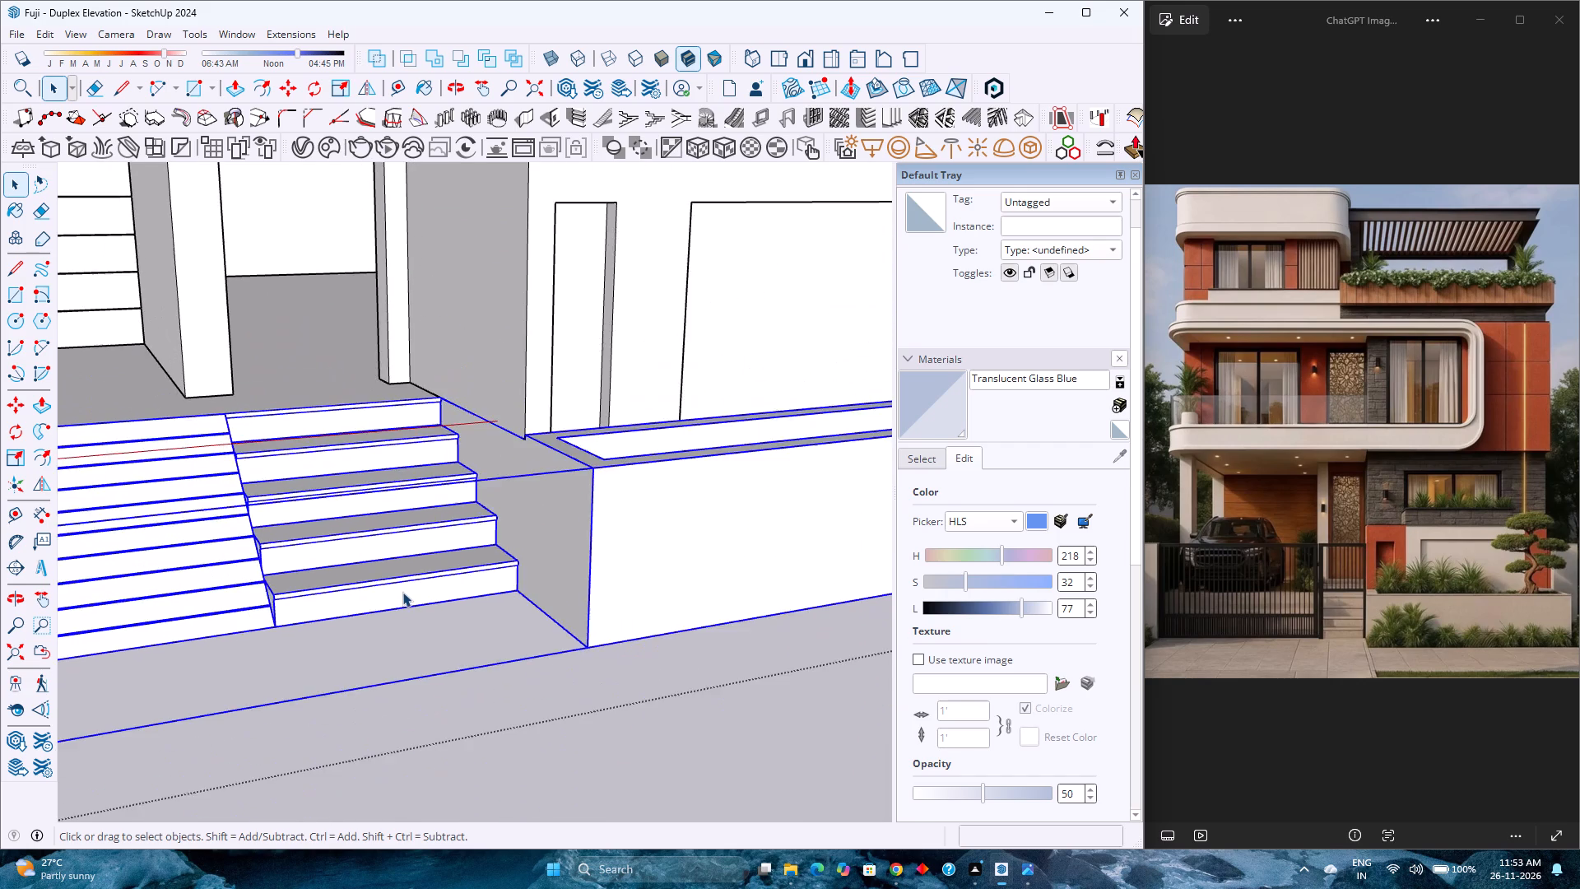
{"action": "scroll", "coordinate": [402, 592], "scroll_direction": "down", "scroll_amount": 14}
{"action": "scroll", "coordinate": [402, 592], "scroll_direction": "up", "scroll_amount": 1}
Show the whole house in the standard front view, fitted to the drawing area.
{"action": "scroll", "coordinate": [401, 585], "scroll_direction": "down", "scroll_amount": 7}
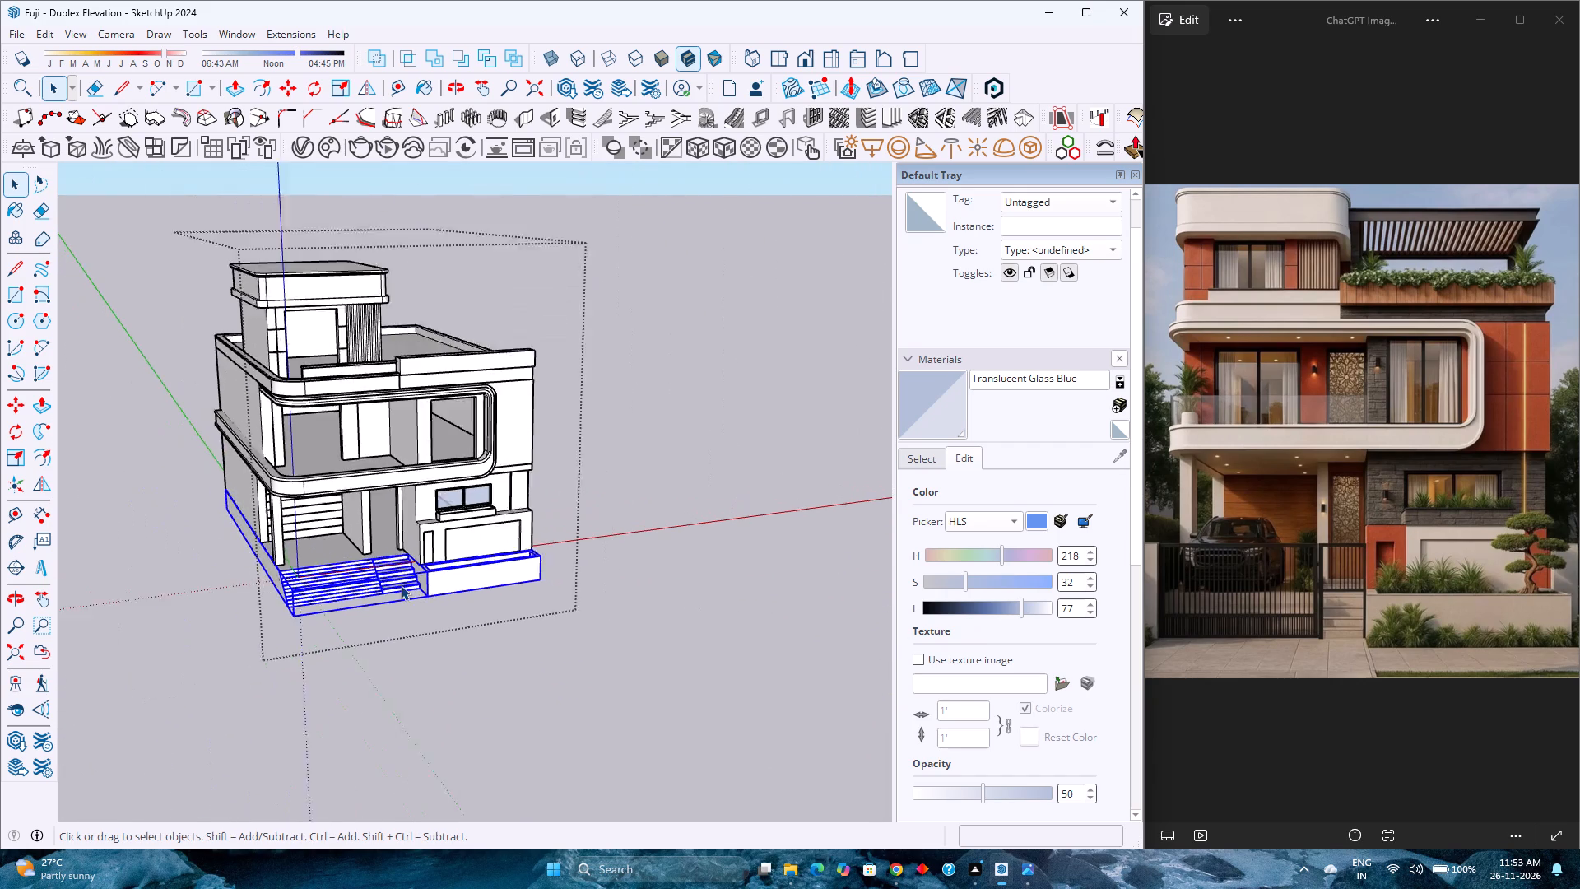
{"action": "scroll", "coordinate": [401, 585], "scroll_direction": "down", "scroll_amount": 4}
{"action": "left_click", "coordinate": [796, 64]}
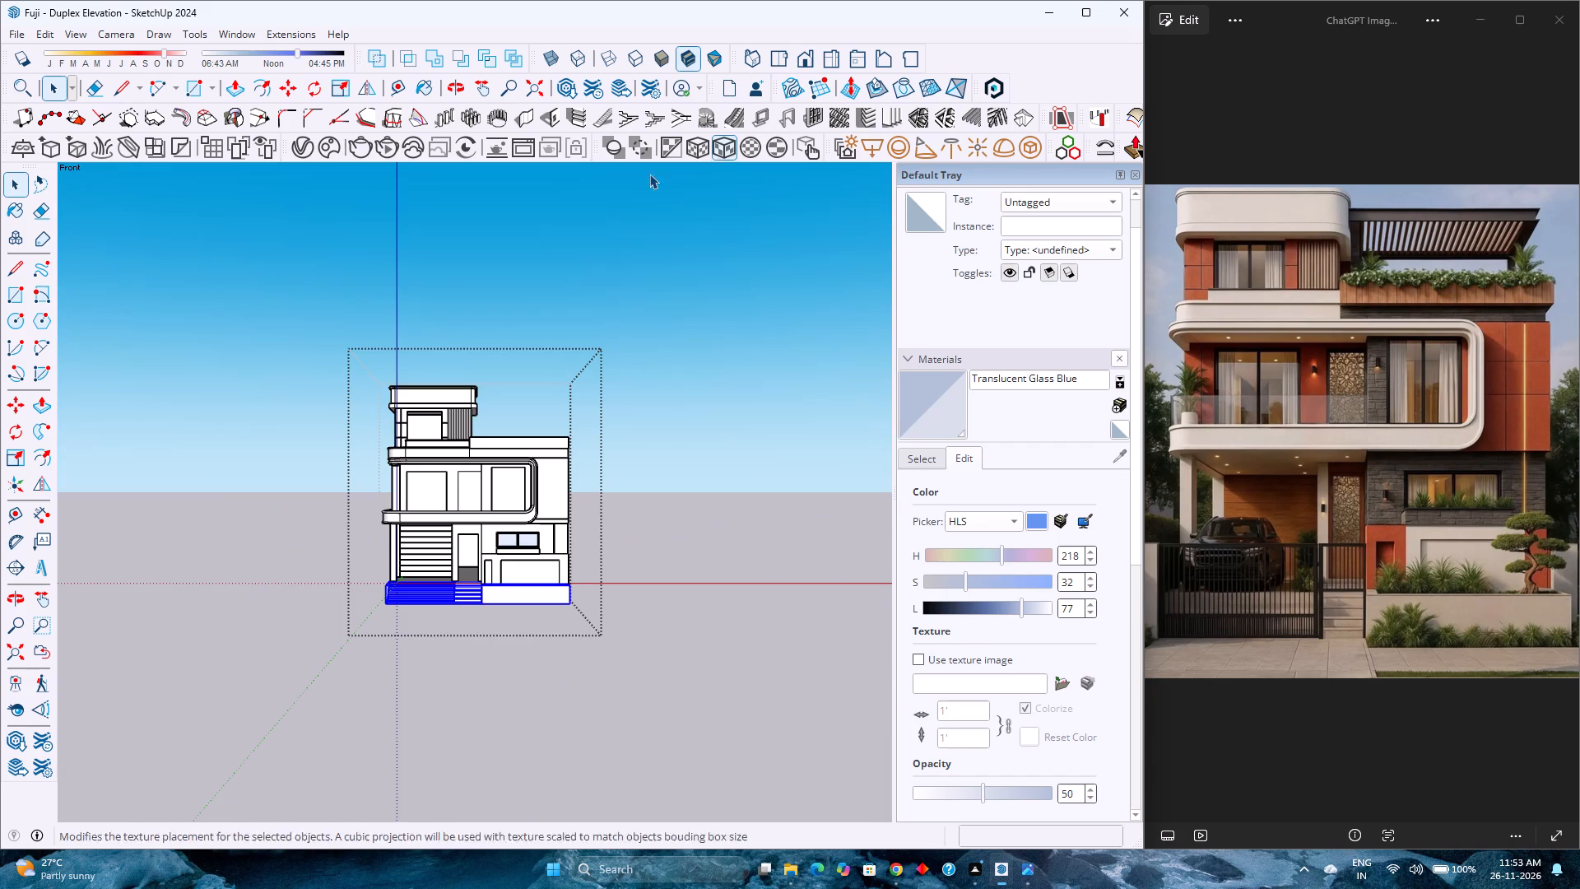
{"action": "left_click", "coordinate": [23, 659]}
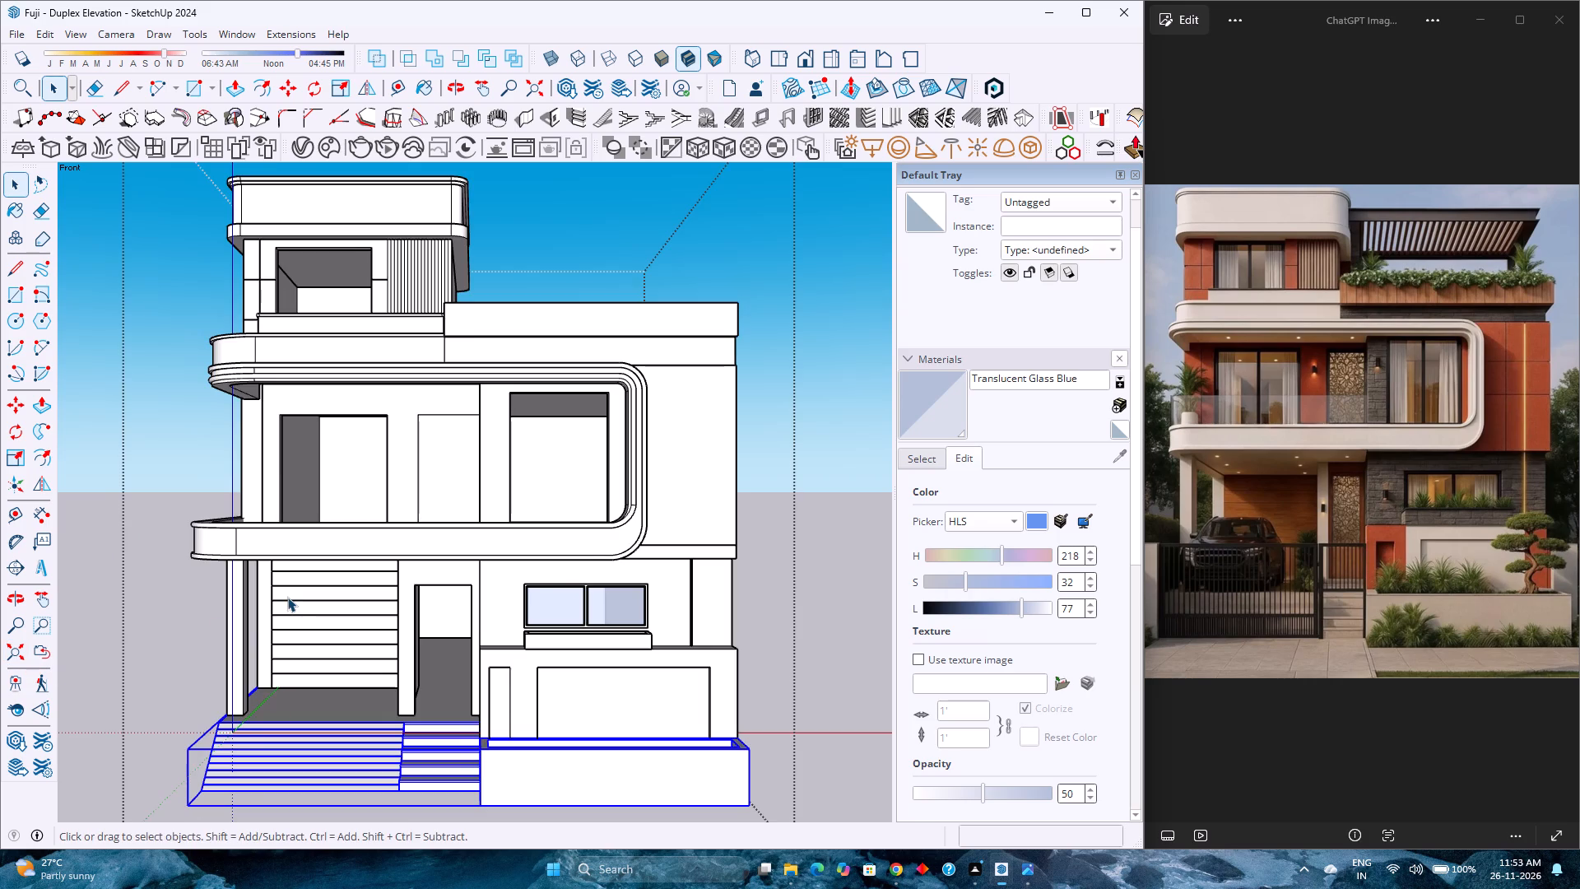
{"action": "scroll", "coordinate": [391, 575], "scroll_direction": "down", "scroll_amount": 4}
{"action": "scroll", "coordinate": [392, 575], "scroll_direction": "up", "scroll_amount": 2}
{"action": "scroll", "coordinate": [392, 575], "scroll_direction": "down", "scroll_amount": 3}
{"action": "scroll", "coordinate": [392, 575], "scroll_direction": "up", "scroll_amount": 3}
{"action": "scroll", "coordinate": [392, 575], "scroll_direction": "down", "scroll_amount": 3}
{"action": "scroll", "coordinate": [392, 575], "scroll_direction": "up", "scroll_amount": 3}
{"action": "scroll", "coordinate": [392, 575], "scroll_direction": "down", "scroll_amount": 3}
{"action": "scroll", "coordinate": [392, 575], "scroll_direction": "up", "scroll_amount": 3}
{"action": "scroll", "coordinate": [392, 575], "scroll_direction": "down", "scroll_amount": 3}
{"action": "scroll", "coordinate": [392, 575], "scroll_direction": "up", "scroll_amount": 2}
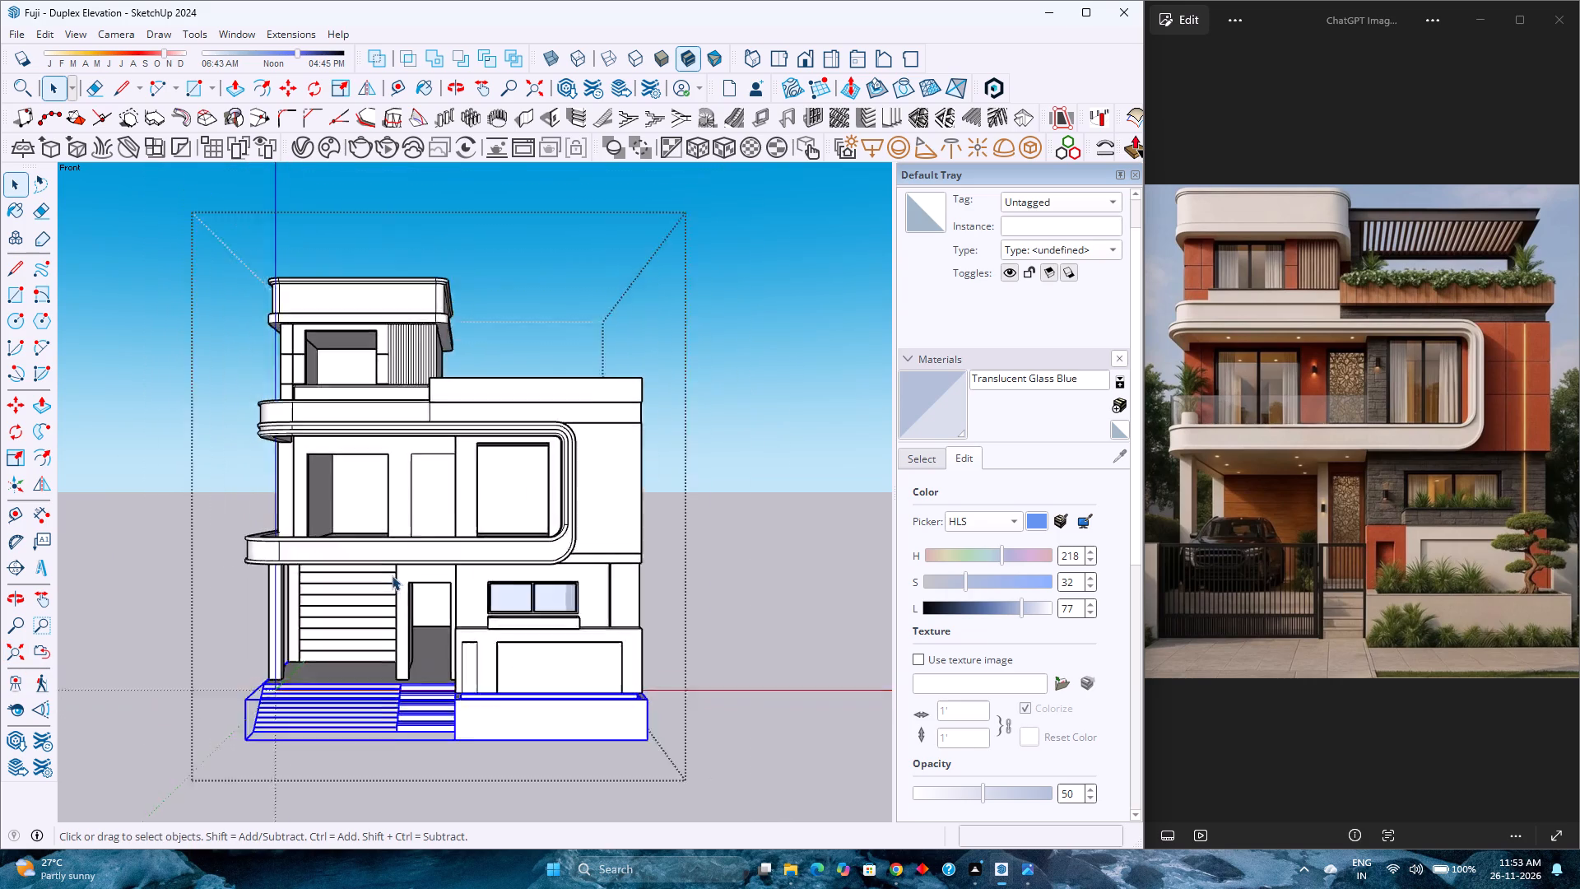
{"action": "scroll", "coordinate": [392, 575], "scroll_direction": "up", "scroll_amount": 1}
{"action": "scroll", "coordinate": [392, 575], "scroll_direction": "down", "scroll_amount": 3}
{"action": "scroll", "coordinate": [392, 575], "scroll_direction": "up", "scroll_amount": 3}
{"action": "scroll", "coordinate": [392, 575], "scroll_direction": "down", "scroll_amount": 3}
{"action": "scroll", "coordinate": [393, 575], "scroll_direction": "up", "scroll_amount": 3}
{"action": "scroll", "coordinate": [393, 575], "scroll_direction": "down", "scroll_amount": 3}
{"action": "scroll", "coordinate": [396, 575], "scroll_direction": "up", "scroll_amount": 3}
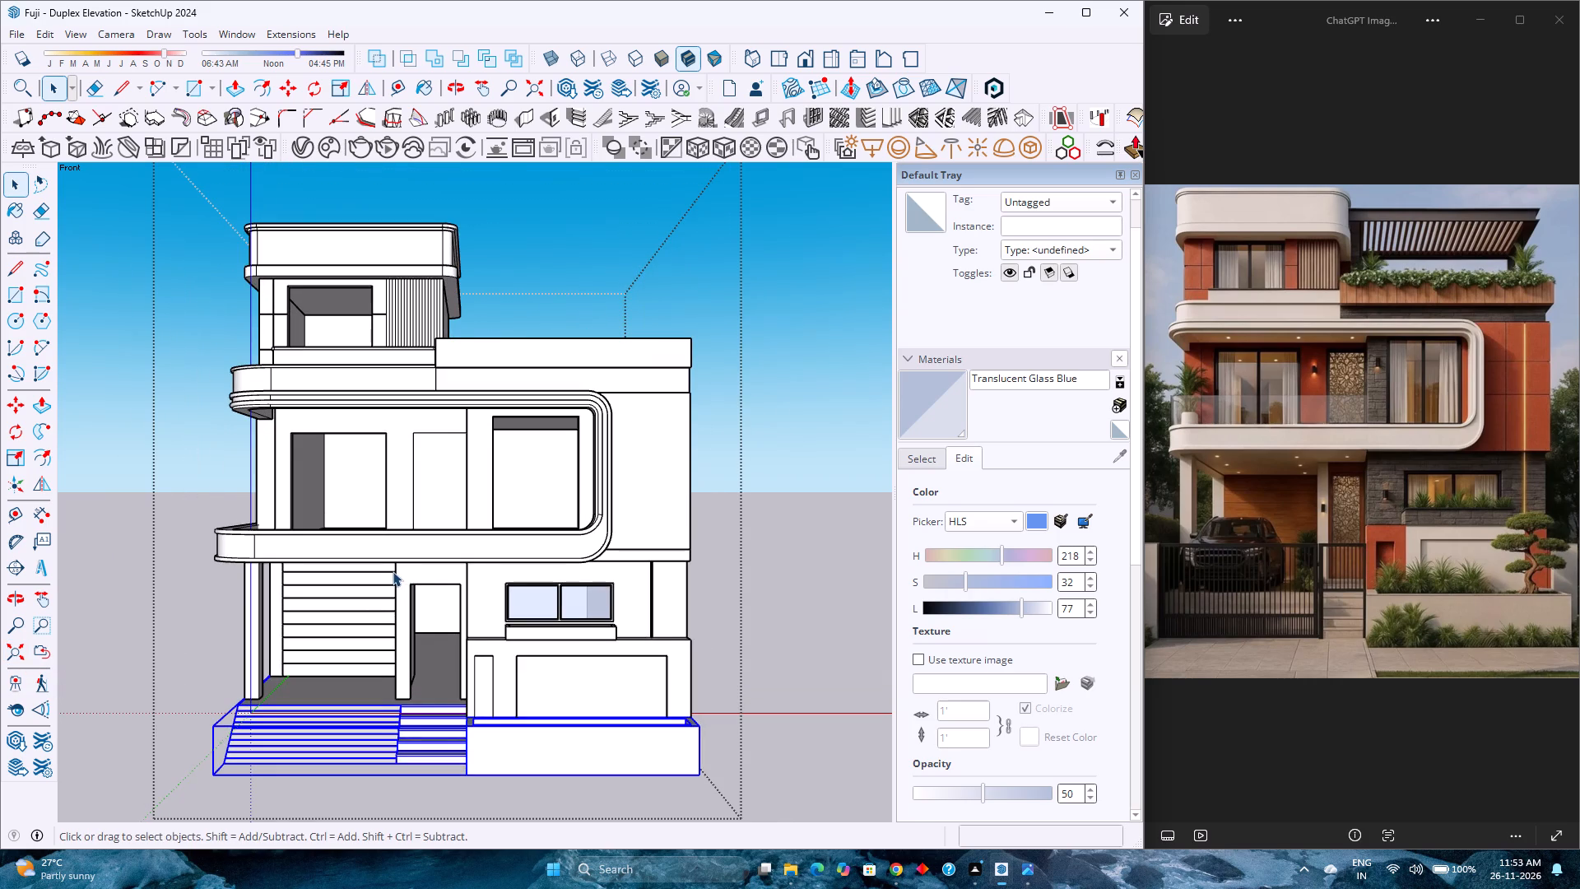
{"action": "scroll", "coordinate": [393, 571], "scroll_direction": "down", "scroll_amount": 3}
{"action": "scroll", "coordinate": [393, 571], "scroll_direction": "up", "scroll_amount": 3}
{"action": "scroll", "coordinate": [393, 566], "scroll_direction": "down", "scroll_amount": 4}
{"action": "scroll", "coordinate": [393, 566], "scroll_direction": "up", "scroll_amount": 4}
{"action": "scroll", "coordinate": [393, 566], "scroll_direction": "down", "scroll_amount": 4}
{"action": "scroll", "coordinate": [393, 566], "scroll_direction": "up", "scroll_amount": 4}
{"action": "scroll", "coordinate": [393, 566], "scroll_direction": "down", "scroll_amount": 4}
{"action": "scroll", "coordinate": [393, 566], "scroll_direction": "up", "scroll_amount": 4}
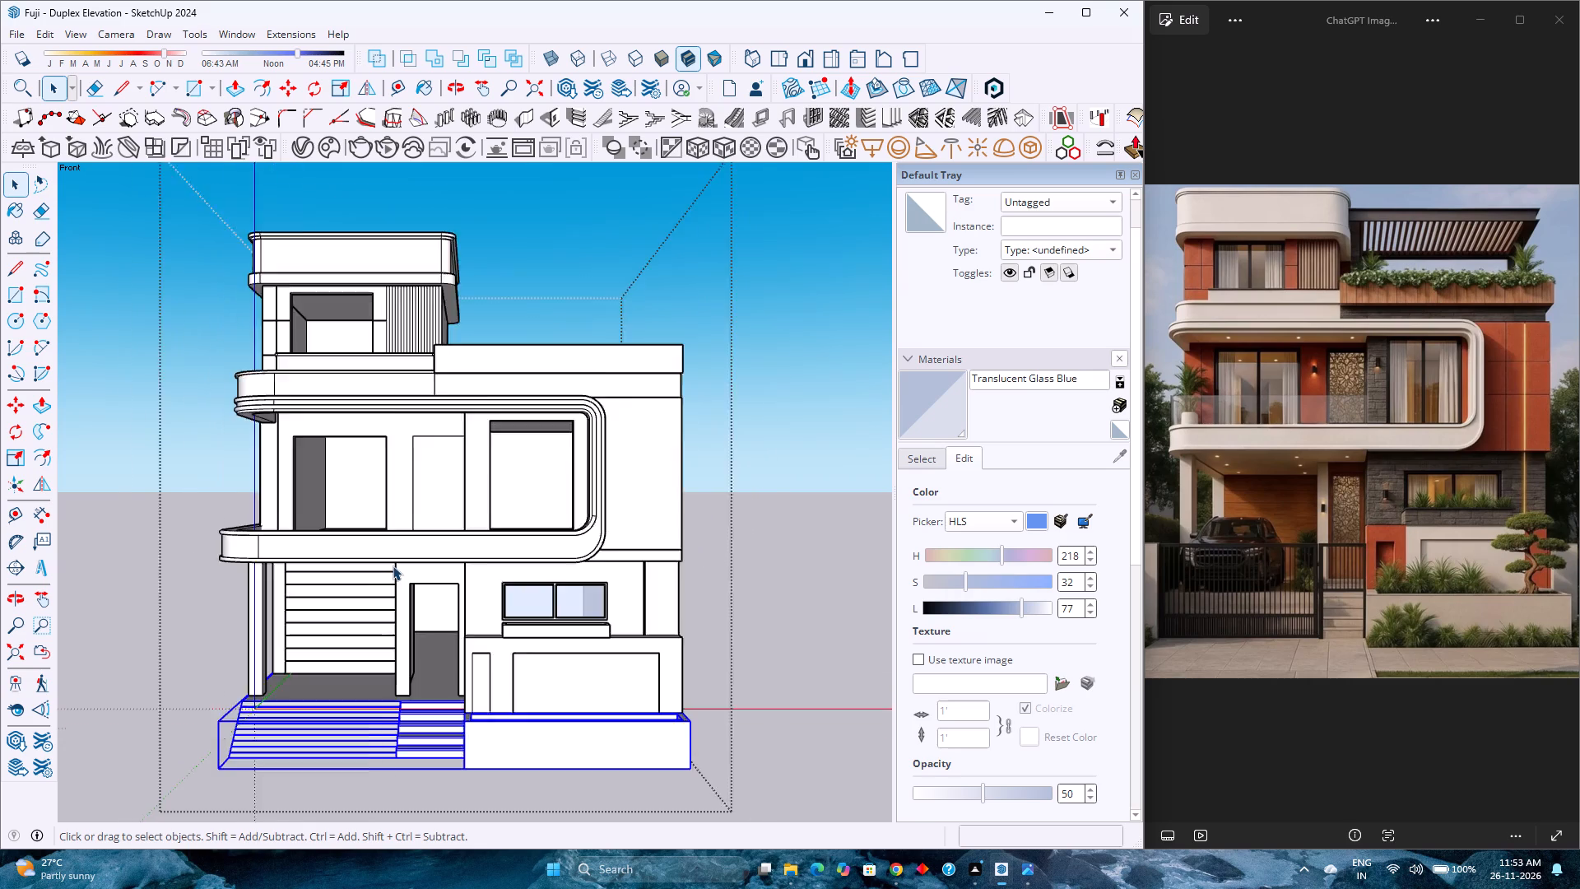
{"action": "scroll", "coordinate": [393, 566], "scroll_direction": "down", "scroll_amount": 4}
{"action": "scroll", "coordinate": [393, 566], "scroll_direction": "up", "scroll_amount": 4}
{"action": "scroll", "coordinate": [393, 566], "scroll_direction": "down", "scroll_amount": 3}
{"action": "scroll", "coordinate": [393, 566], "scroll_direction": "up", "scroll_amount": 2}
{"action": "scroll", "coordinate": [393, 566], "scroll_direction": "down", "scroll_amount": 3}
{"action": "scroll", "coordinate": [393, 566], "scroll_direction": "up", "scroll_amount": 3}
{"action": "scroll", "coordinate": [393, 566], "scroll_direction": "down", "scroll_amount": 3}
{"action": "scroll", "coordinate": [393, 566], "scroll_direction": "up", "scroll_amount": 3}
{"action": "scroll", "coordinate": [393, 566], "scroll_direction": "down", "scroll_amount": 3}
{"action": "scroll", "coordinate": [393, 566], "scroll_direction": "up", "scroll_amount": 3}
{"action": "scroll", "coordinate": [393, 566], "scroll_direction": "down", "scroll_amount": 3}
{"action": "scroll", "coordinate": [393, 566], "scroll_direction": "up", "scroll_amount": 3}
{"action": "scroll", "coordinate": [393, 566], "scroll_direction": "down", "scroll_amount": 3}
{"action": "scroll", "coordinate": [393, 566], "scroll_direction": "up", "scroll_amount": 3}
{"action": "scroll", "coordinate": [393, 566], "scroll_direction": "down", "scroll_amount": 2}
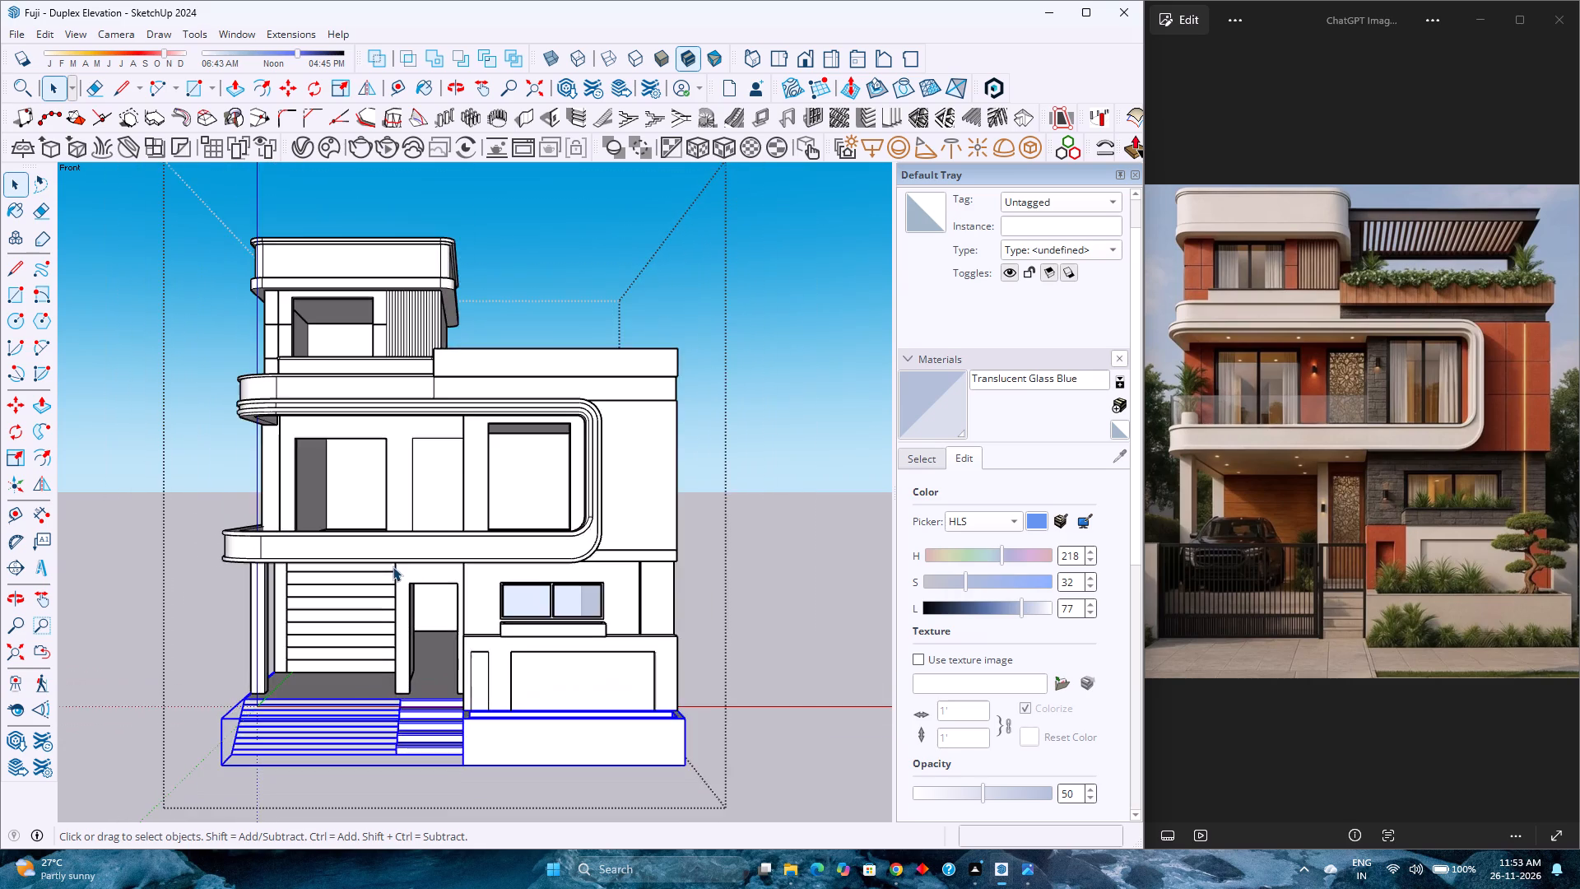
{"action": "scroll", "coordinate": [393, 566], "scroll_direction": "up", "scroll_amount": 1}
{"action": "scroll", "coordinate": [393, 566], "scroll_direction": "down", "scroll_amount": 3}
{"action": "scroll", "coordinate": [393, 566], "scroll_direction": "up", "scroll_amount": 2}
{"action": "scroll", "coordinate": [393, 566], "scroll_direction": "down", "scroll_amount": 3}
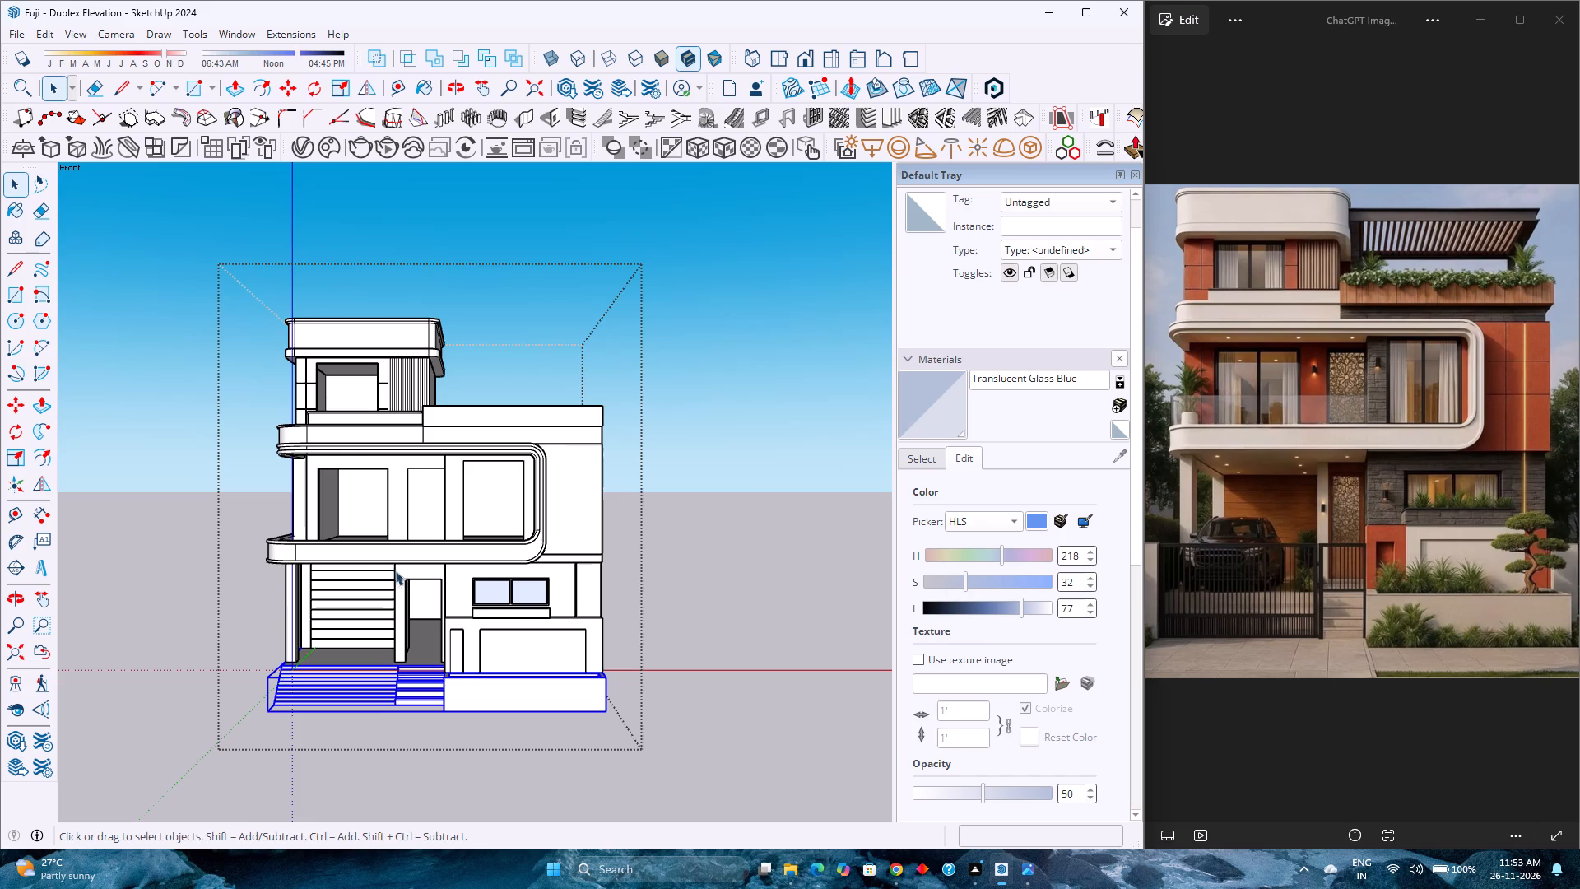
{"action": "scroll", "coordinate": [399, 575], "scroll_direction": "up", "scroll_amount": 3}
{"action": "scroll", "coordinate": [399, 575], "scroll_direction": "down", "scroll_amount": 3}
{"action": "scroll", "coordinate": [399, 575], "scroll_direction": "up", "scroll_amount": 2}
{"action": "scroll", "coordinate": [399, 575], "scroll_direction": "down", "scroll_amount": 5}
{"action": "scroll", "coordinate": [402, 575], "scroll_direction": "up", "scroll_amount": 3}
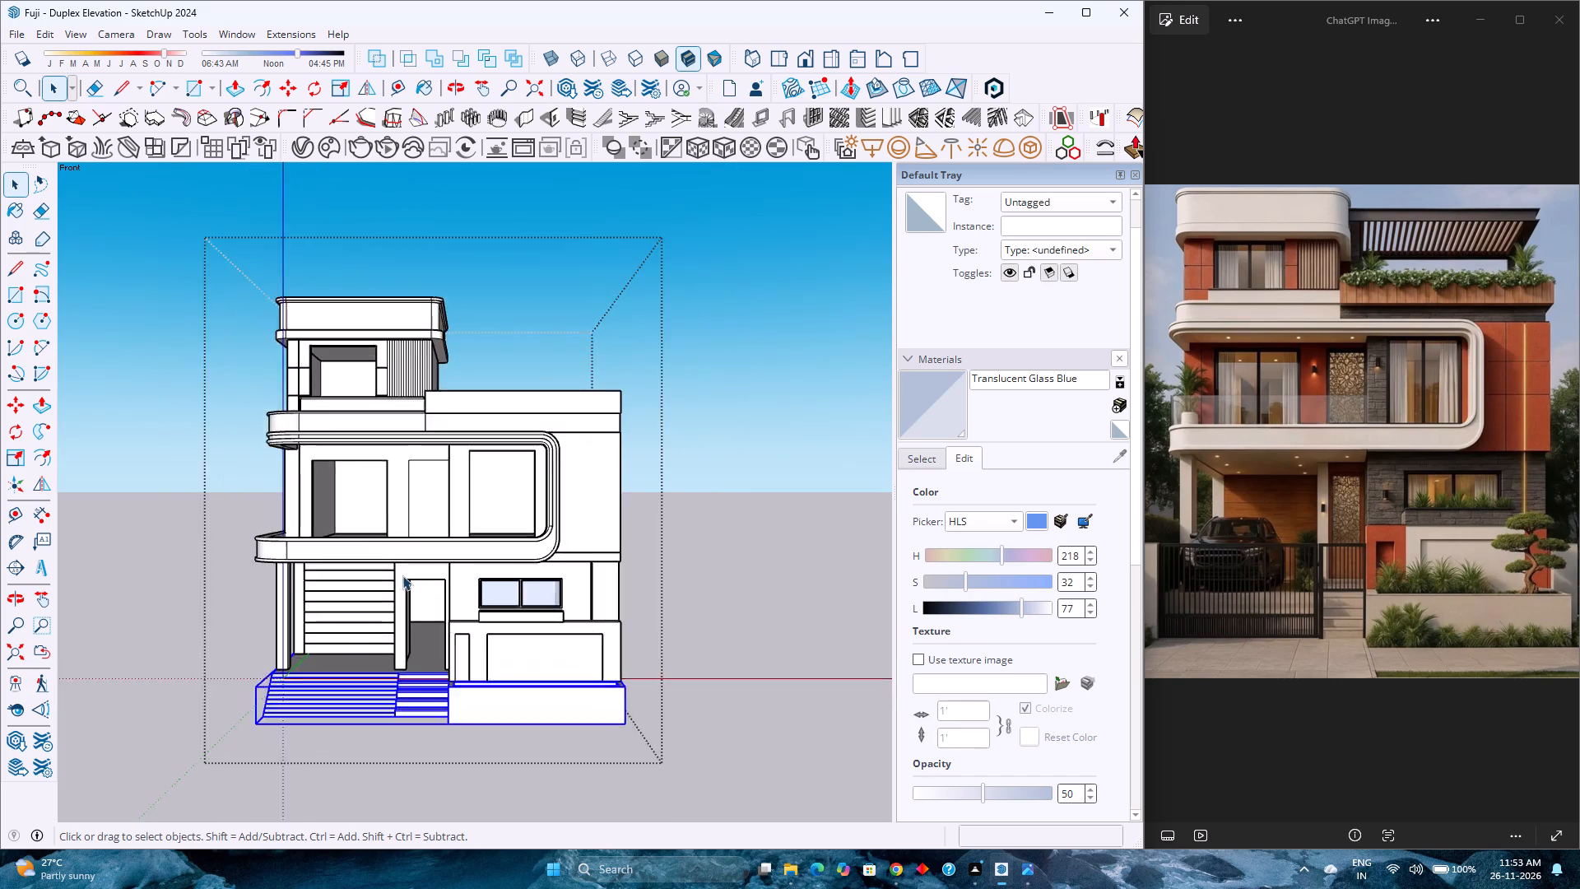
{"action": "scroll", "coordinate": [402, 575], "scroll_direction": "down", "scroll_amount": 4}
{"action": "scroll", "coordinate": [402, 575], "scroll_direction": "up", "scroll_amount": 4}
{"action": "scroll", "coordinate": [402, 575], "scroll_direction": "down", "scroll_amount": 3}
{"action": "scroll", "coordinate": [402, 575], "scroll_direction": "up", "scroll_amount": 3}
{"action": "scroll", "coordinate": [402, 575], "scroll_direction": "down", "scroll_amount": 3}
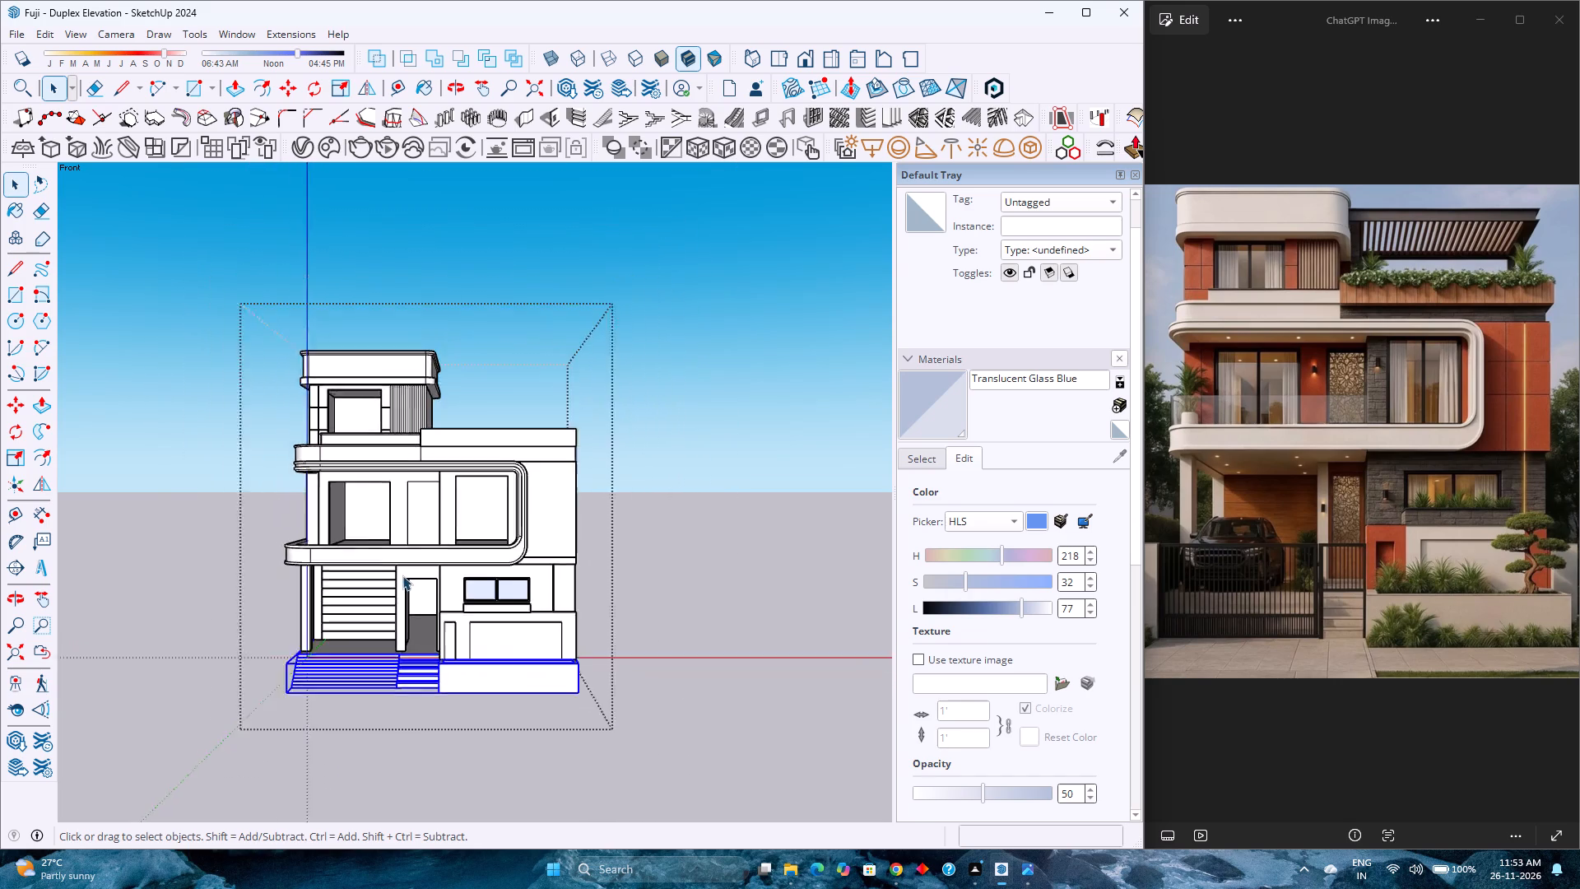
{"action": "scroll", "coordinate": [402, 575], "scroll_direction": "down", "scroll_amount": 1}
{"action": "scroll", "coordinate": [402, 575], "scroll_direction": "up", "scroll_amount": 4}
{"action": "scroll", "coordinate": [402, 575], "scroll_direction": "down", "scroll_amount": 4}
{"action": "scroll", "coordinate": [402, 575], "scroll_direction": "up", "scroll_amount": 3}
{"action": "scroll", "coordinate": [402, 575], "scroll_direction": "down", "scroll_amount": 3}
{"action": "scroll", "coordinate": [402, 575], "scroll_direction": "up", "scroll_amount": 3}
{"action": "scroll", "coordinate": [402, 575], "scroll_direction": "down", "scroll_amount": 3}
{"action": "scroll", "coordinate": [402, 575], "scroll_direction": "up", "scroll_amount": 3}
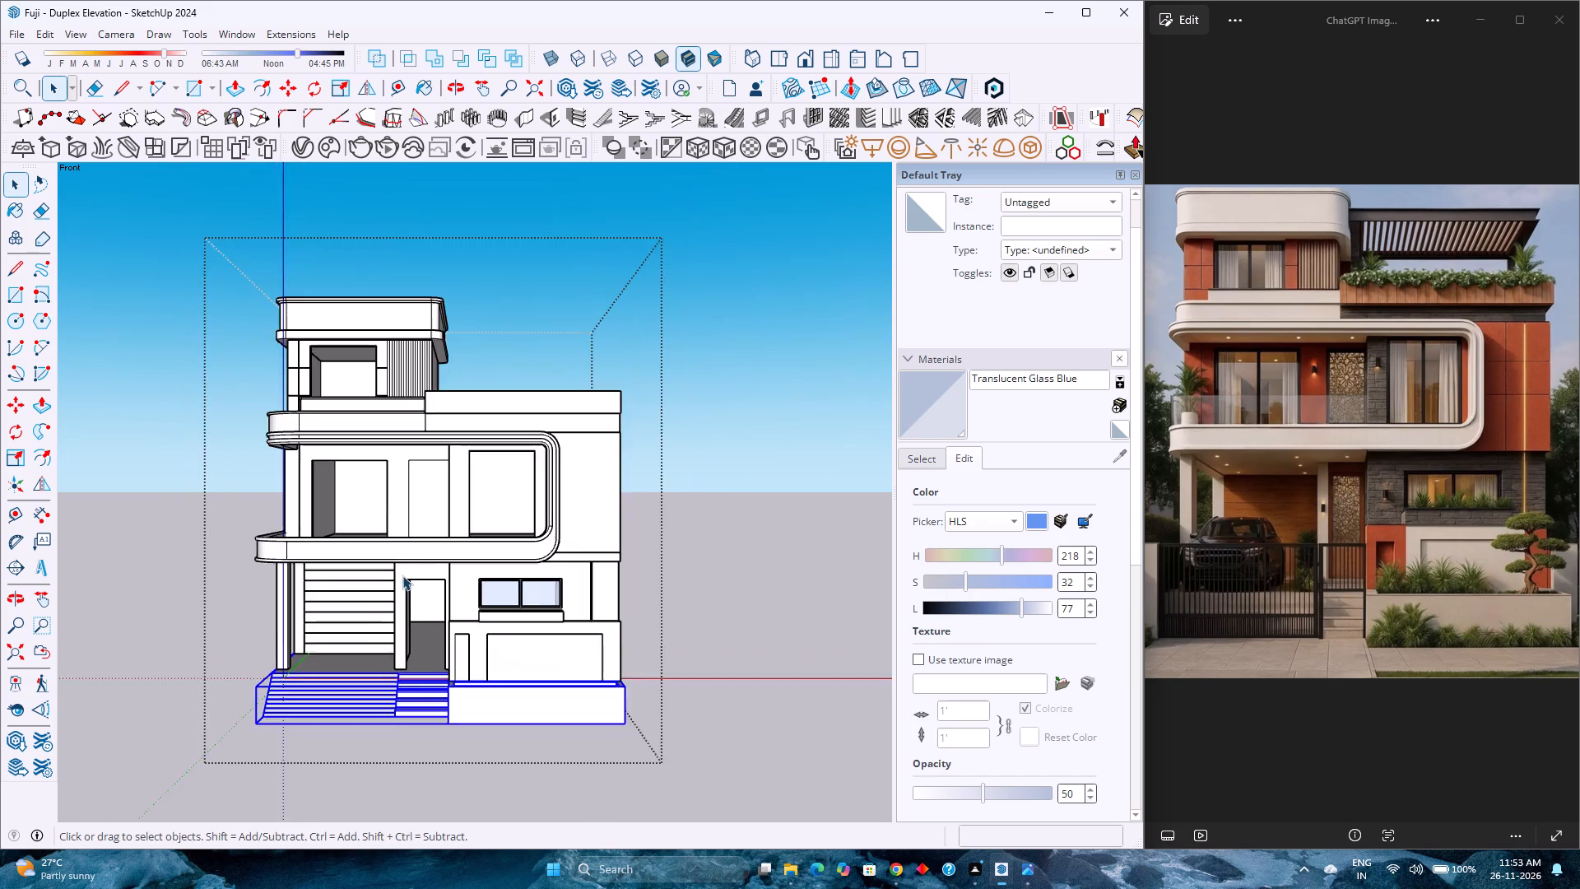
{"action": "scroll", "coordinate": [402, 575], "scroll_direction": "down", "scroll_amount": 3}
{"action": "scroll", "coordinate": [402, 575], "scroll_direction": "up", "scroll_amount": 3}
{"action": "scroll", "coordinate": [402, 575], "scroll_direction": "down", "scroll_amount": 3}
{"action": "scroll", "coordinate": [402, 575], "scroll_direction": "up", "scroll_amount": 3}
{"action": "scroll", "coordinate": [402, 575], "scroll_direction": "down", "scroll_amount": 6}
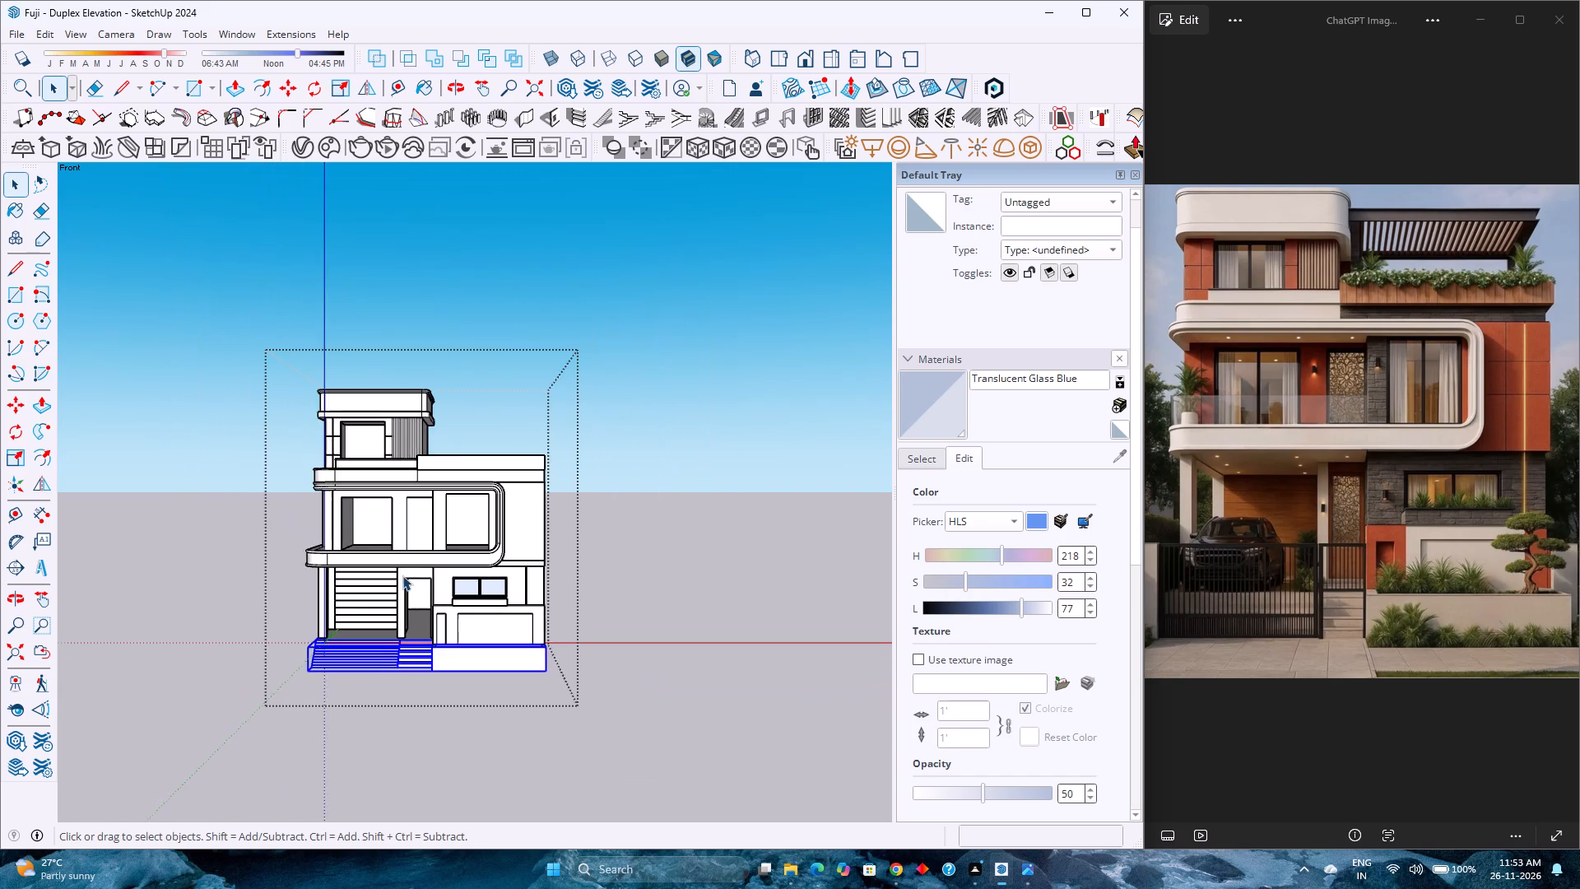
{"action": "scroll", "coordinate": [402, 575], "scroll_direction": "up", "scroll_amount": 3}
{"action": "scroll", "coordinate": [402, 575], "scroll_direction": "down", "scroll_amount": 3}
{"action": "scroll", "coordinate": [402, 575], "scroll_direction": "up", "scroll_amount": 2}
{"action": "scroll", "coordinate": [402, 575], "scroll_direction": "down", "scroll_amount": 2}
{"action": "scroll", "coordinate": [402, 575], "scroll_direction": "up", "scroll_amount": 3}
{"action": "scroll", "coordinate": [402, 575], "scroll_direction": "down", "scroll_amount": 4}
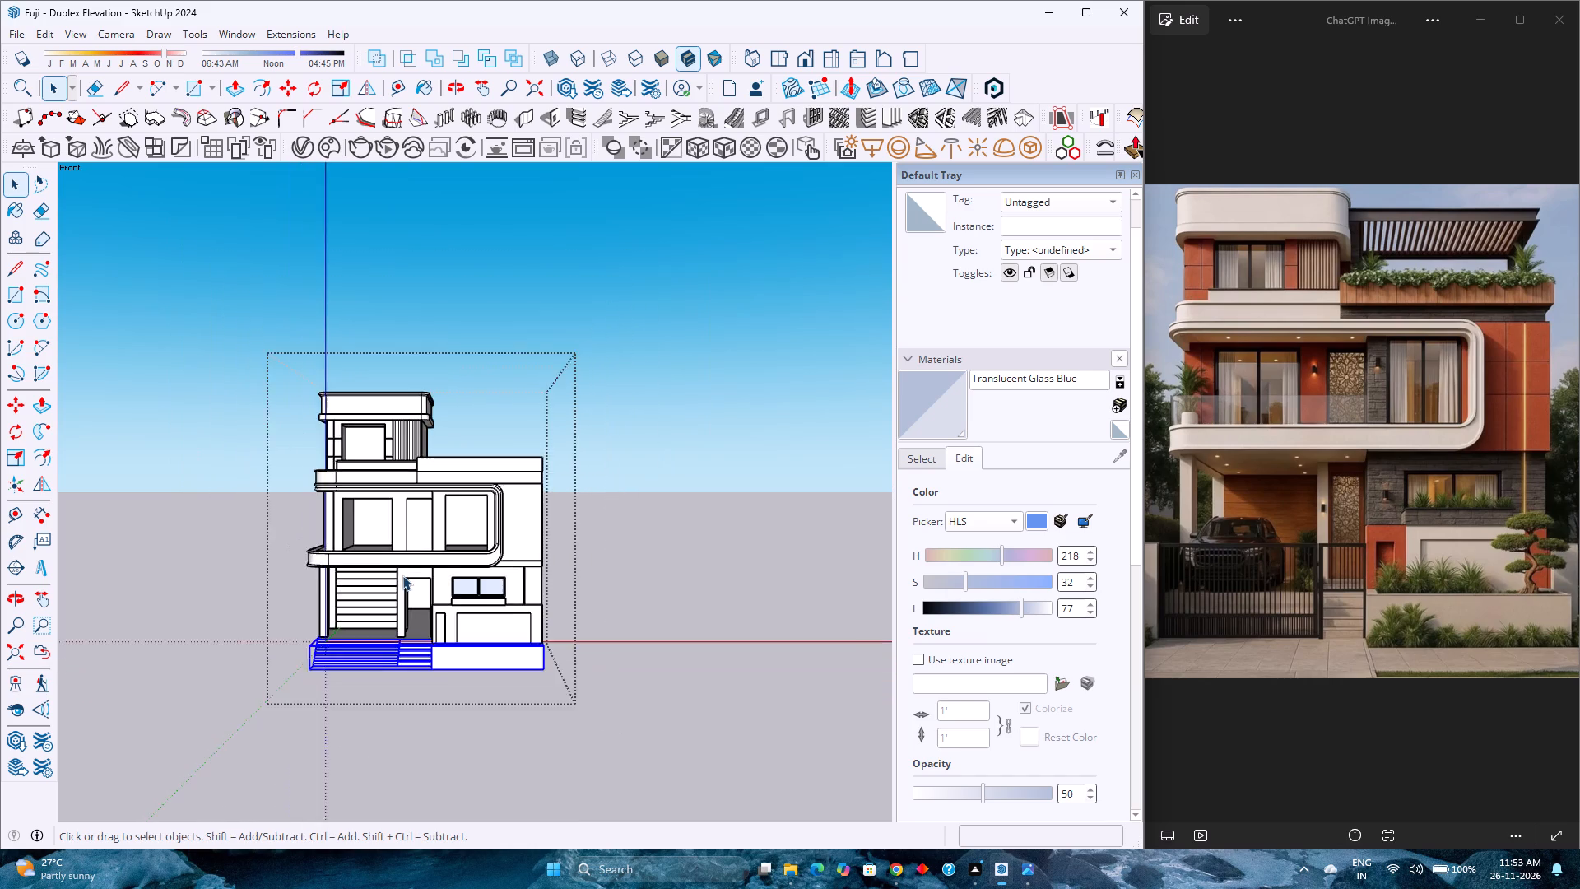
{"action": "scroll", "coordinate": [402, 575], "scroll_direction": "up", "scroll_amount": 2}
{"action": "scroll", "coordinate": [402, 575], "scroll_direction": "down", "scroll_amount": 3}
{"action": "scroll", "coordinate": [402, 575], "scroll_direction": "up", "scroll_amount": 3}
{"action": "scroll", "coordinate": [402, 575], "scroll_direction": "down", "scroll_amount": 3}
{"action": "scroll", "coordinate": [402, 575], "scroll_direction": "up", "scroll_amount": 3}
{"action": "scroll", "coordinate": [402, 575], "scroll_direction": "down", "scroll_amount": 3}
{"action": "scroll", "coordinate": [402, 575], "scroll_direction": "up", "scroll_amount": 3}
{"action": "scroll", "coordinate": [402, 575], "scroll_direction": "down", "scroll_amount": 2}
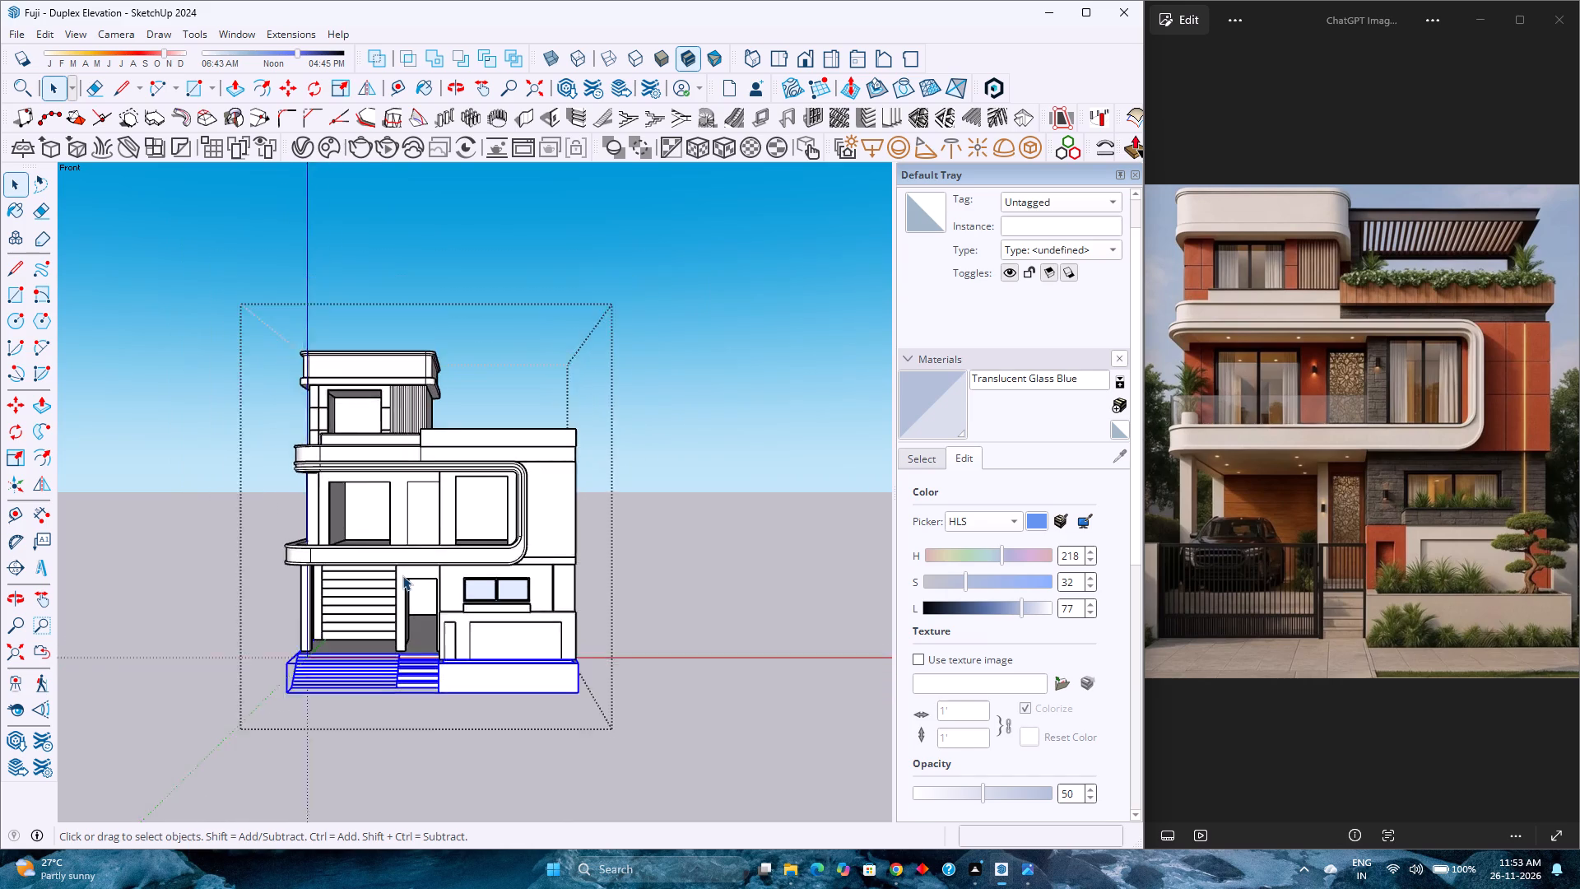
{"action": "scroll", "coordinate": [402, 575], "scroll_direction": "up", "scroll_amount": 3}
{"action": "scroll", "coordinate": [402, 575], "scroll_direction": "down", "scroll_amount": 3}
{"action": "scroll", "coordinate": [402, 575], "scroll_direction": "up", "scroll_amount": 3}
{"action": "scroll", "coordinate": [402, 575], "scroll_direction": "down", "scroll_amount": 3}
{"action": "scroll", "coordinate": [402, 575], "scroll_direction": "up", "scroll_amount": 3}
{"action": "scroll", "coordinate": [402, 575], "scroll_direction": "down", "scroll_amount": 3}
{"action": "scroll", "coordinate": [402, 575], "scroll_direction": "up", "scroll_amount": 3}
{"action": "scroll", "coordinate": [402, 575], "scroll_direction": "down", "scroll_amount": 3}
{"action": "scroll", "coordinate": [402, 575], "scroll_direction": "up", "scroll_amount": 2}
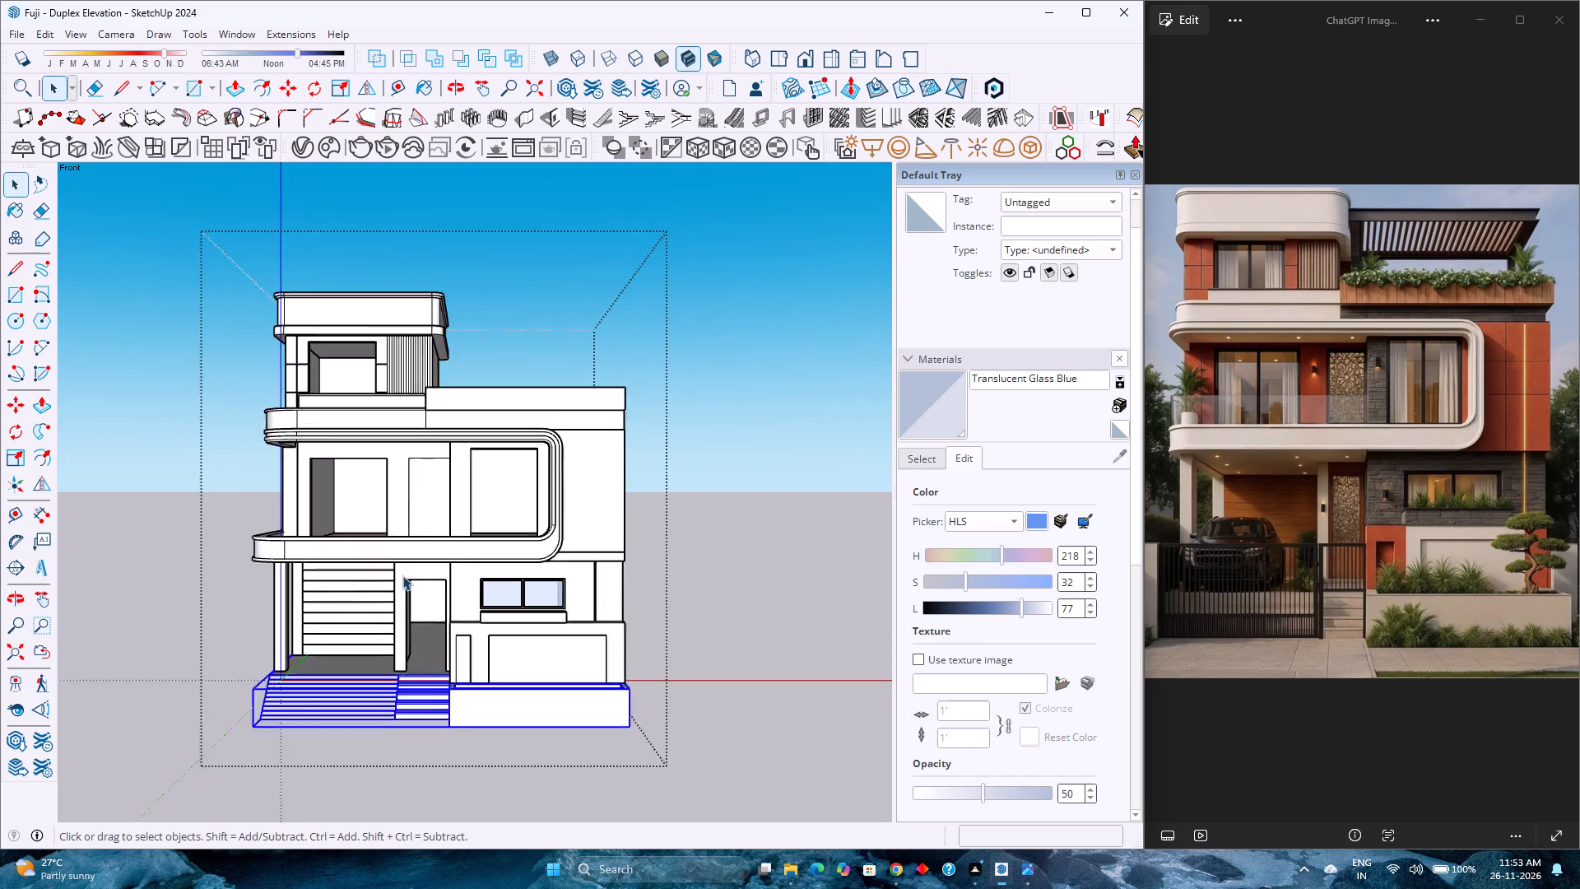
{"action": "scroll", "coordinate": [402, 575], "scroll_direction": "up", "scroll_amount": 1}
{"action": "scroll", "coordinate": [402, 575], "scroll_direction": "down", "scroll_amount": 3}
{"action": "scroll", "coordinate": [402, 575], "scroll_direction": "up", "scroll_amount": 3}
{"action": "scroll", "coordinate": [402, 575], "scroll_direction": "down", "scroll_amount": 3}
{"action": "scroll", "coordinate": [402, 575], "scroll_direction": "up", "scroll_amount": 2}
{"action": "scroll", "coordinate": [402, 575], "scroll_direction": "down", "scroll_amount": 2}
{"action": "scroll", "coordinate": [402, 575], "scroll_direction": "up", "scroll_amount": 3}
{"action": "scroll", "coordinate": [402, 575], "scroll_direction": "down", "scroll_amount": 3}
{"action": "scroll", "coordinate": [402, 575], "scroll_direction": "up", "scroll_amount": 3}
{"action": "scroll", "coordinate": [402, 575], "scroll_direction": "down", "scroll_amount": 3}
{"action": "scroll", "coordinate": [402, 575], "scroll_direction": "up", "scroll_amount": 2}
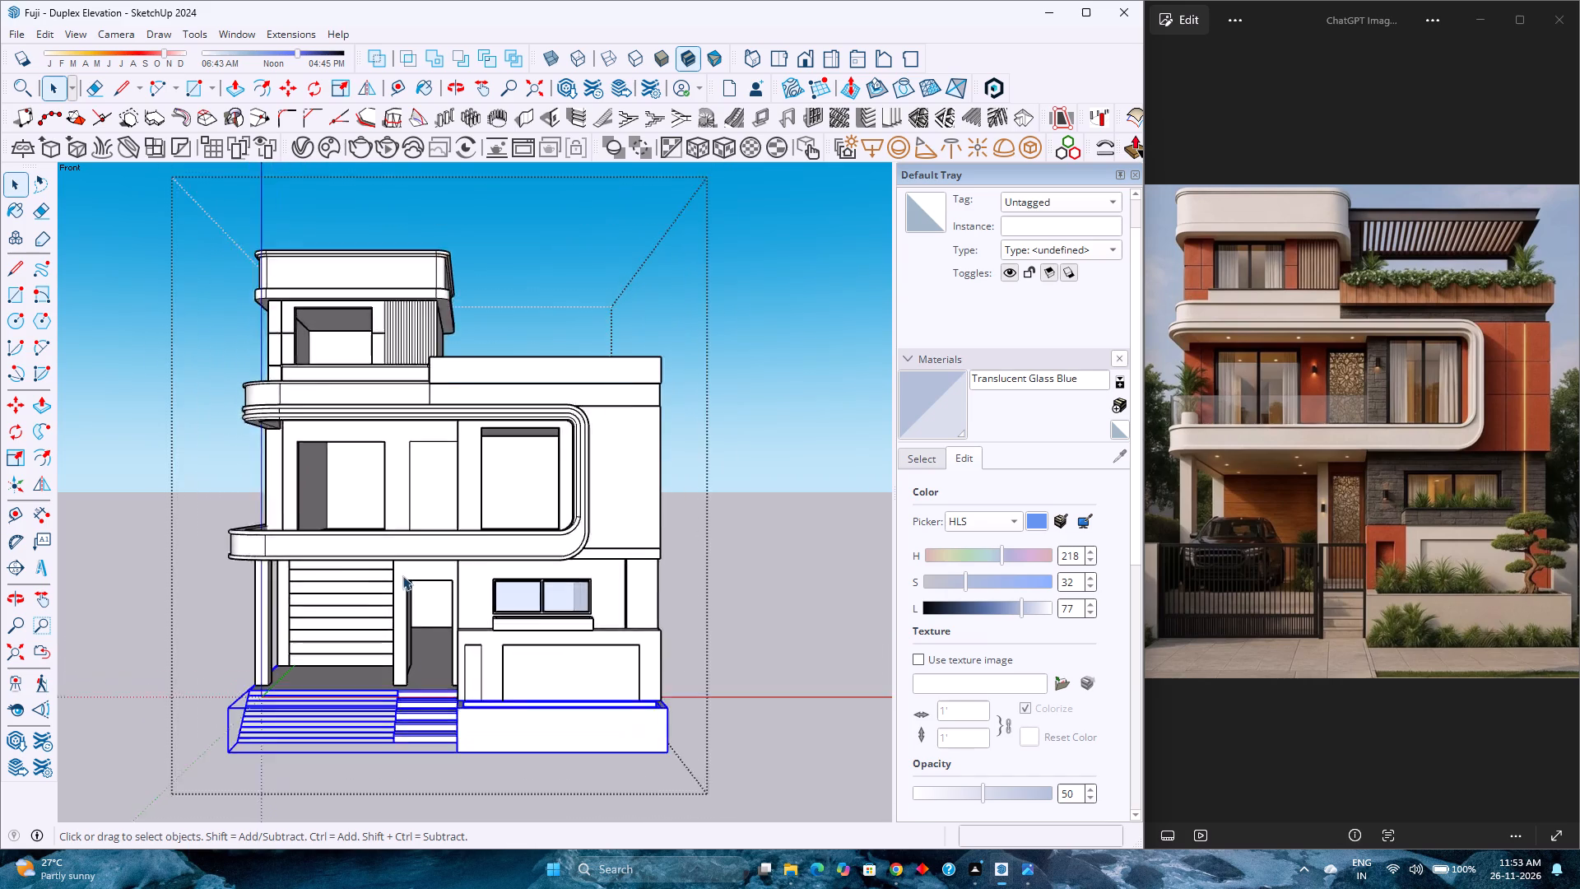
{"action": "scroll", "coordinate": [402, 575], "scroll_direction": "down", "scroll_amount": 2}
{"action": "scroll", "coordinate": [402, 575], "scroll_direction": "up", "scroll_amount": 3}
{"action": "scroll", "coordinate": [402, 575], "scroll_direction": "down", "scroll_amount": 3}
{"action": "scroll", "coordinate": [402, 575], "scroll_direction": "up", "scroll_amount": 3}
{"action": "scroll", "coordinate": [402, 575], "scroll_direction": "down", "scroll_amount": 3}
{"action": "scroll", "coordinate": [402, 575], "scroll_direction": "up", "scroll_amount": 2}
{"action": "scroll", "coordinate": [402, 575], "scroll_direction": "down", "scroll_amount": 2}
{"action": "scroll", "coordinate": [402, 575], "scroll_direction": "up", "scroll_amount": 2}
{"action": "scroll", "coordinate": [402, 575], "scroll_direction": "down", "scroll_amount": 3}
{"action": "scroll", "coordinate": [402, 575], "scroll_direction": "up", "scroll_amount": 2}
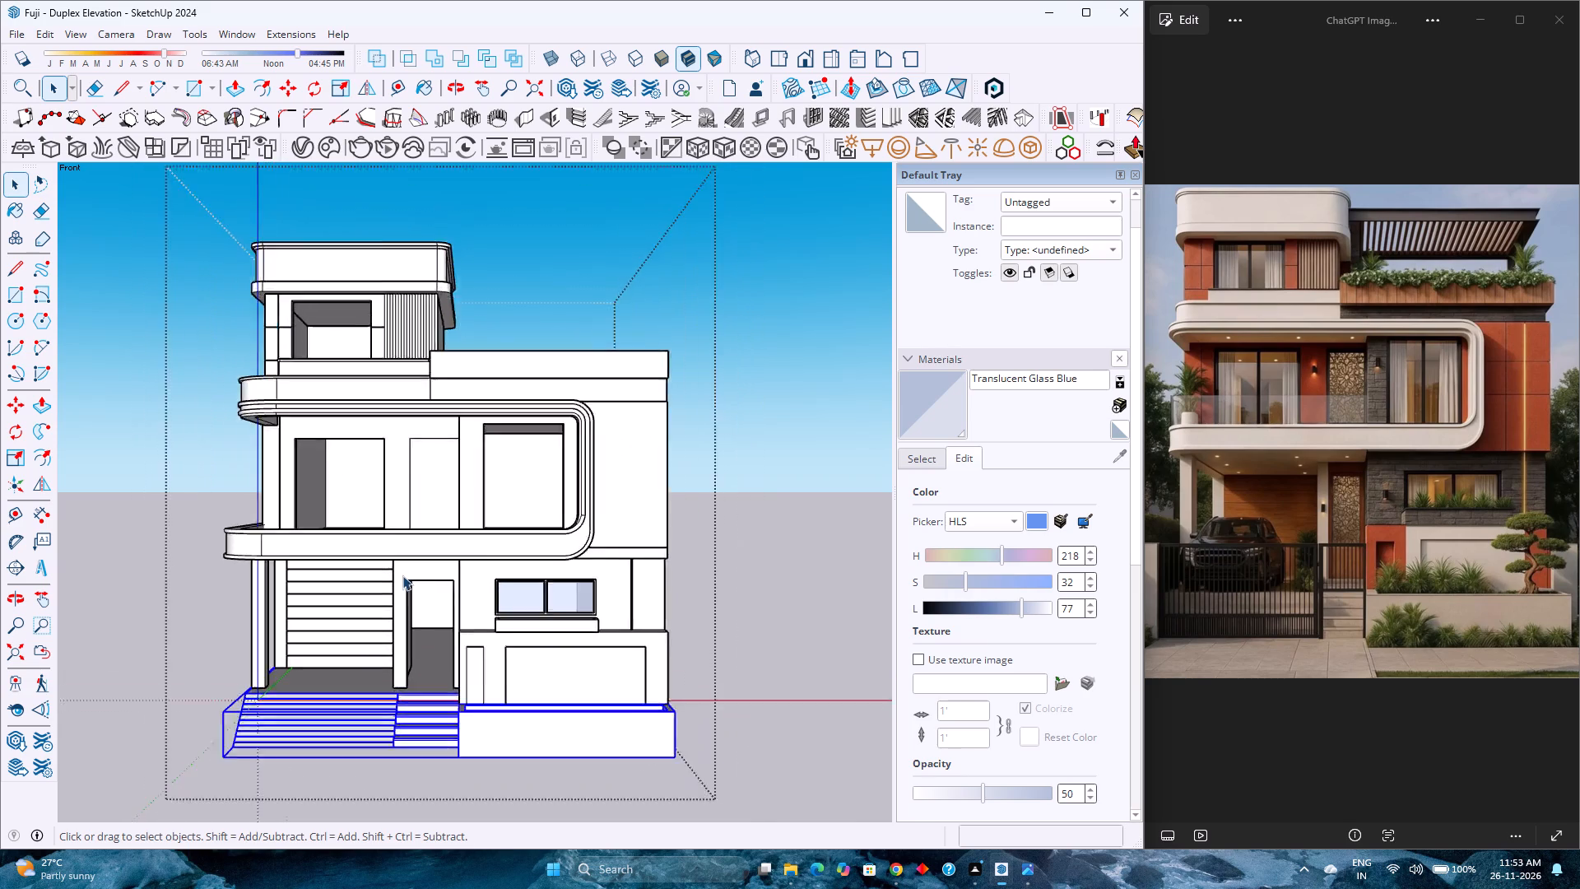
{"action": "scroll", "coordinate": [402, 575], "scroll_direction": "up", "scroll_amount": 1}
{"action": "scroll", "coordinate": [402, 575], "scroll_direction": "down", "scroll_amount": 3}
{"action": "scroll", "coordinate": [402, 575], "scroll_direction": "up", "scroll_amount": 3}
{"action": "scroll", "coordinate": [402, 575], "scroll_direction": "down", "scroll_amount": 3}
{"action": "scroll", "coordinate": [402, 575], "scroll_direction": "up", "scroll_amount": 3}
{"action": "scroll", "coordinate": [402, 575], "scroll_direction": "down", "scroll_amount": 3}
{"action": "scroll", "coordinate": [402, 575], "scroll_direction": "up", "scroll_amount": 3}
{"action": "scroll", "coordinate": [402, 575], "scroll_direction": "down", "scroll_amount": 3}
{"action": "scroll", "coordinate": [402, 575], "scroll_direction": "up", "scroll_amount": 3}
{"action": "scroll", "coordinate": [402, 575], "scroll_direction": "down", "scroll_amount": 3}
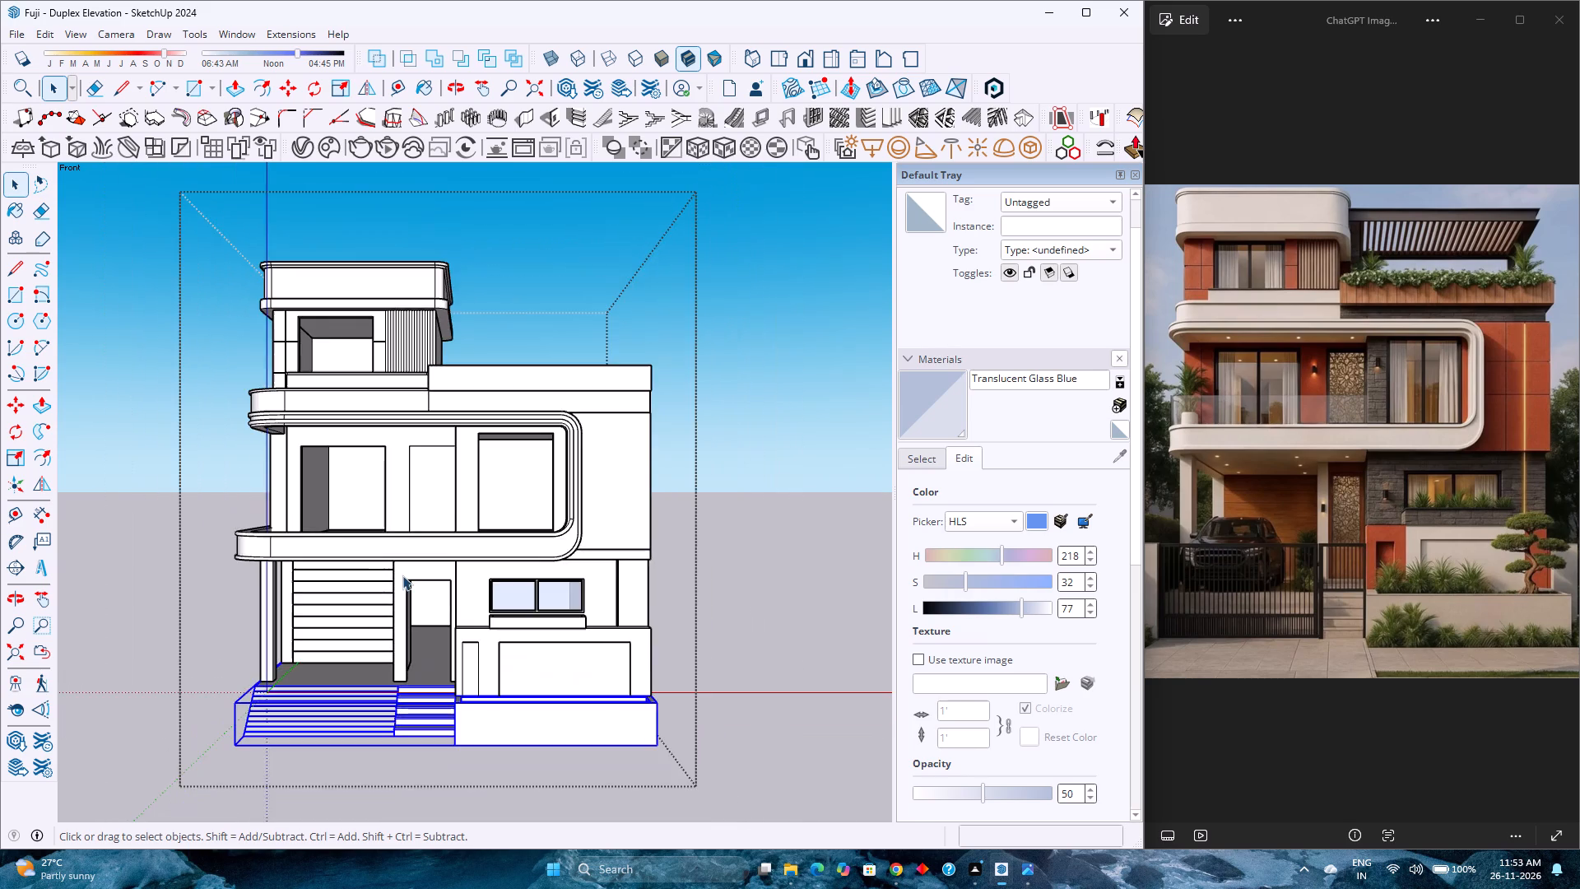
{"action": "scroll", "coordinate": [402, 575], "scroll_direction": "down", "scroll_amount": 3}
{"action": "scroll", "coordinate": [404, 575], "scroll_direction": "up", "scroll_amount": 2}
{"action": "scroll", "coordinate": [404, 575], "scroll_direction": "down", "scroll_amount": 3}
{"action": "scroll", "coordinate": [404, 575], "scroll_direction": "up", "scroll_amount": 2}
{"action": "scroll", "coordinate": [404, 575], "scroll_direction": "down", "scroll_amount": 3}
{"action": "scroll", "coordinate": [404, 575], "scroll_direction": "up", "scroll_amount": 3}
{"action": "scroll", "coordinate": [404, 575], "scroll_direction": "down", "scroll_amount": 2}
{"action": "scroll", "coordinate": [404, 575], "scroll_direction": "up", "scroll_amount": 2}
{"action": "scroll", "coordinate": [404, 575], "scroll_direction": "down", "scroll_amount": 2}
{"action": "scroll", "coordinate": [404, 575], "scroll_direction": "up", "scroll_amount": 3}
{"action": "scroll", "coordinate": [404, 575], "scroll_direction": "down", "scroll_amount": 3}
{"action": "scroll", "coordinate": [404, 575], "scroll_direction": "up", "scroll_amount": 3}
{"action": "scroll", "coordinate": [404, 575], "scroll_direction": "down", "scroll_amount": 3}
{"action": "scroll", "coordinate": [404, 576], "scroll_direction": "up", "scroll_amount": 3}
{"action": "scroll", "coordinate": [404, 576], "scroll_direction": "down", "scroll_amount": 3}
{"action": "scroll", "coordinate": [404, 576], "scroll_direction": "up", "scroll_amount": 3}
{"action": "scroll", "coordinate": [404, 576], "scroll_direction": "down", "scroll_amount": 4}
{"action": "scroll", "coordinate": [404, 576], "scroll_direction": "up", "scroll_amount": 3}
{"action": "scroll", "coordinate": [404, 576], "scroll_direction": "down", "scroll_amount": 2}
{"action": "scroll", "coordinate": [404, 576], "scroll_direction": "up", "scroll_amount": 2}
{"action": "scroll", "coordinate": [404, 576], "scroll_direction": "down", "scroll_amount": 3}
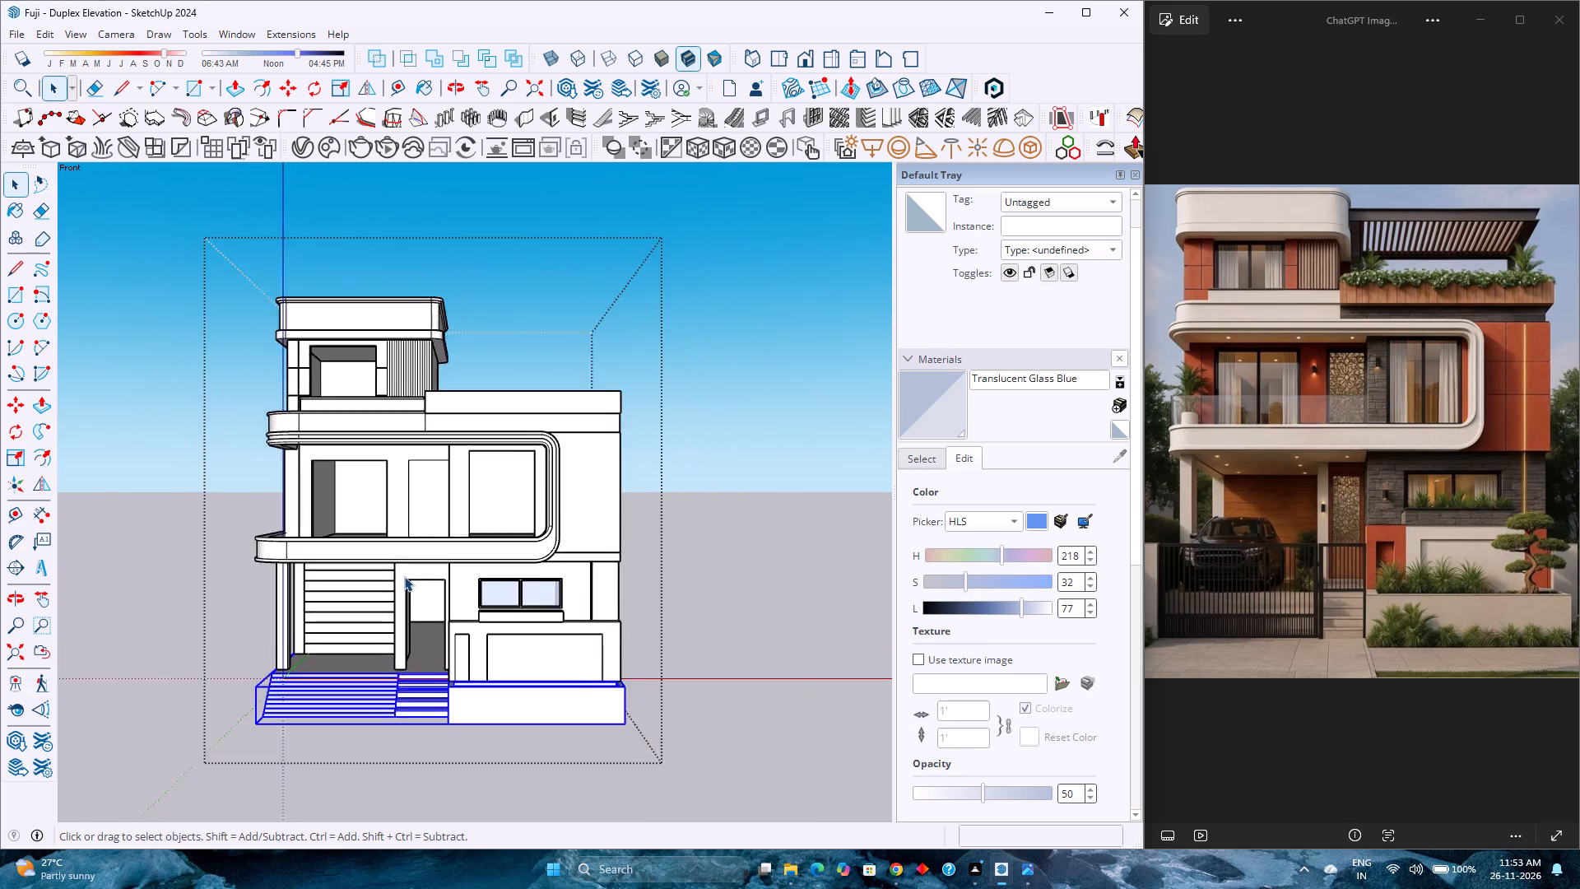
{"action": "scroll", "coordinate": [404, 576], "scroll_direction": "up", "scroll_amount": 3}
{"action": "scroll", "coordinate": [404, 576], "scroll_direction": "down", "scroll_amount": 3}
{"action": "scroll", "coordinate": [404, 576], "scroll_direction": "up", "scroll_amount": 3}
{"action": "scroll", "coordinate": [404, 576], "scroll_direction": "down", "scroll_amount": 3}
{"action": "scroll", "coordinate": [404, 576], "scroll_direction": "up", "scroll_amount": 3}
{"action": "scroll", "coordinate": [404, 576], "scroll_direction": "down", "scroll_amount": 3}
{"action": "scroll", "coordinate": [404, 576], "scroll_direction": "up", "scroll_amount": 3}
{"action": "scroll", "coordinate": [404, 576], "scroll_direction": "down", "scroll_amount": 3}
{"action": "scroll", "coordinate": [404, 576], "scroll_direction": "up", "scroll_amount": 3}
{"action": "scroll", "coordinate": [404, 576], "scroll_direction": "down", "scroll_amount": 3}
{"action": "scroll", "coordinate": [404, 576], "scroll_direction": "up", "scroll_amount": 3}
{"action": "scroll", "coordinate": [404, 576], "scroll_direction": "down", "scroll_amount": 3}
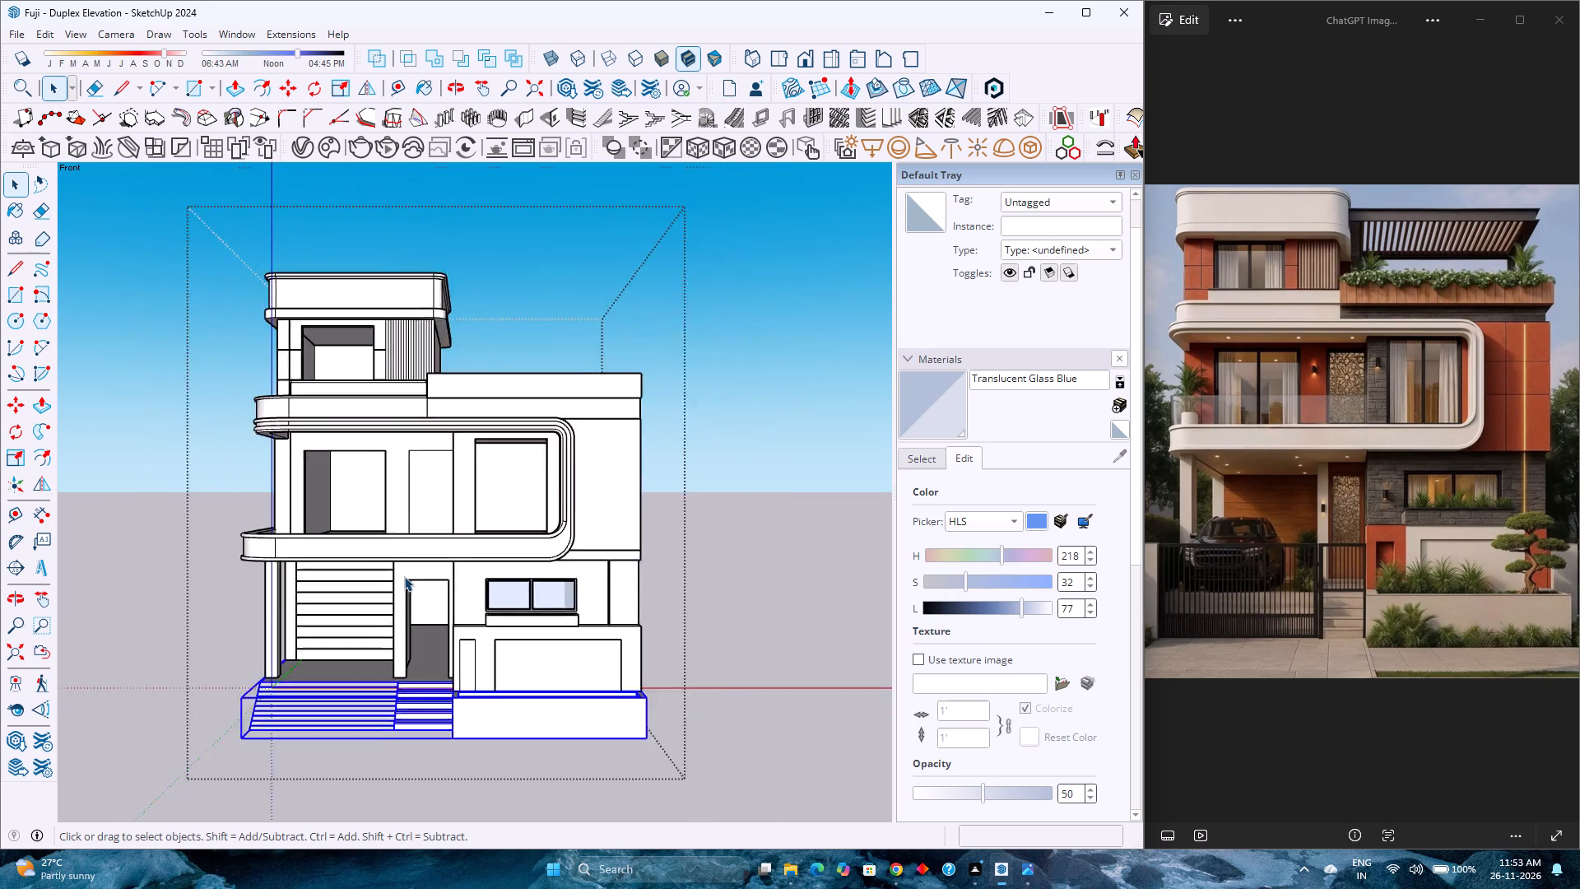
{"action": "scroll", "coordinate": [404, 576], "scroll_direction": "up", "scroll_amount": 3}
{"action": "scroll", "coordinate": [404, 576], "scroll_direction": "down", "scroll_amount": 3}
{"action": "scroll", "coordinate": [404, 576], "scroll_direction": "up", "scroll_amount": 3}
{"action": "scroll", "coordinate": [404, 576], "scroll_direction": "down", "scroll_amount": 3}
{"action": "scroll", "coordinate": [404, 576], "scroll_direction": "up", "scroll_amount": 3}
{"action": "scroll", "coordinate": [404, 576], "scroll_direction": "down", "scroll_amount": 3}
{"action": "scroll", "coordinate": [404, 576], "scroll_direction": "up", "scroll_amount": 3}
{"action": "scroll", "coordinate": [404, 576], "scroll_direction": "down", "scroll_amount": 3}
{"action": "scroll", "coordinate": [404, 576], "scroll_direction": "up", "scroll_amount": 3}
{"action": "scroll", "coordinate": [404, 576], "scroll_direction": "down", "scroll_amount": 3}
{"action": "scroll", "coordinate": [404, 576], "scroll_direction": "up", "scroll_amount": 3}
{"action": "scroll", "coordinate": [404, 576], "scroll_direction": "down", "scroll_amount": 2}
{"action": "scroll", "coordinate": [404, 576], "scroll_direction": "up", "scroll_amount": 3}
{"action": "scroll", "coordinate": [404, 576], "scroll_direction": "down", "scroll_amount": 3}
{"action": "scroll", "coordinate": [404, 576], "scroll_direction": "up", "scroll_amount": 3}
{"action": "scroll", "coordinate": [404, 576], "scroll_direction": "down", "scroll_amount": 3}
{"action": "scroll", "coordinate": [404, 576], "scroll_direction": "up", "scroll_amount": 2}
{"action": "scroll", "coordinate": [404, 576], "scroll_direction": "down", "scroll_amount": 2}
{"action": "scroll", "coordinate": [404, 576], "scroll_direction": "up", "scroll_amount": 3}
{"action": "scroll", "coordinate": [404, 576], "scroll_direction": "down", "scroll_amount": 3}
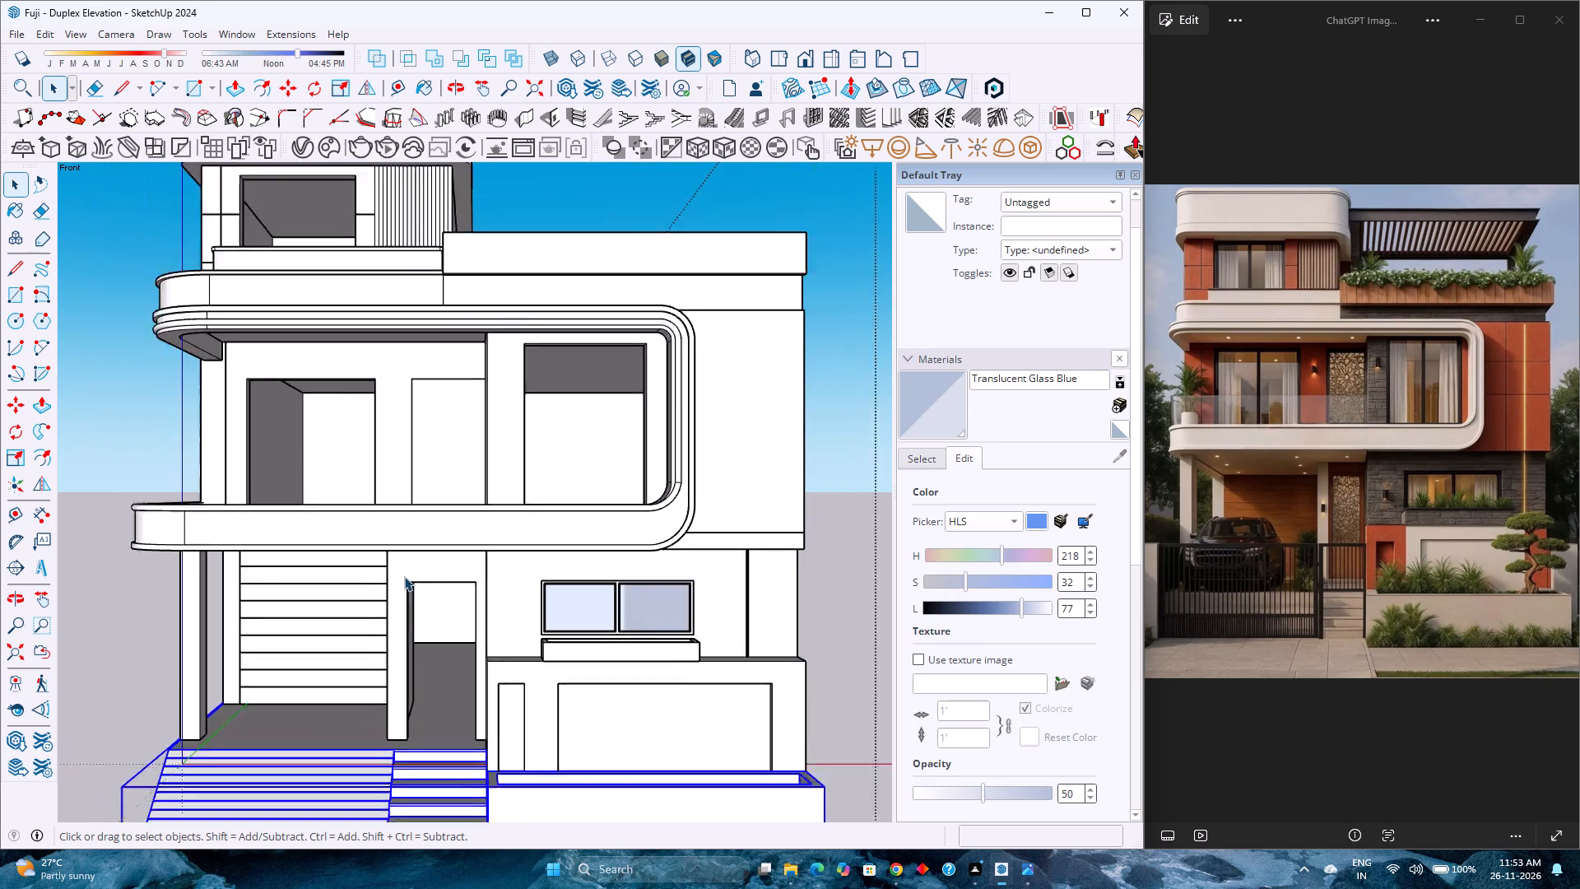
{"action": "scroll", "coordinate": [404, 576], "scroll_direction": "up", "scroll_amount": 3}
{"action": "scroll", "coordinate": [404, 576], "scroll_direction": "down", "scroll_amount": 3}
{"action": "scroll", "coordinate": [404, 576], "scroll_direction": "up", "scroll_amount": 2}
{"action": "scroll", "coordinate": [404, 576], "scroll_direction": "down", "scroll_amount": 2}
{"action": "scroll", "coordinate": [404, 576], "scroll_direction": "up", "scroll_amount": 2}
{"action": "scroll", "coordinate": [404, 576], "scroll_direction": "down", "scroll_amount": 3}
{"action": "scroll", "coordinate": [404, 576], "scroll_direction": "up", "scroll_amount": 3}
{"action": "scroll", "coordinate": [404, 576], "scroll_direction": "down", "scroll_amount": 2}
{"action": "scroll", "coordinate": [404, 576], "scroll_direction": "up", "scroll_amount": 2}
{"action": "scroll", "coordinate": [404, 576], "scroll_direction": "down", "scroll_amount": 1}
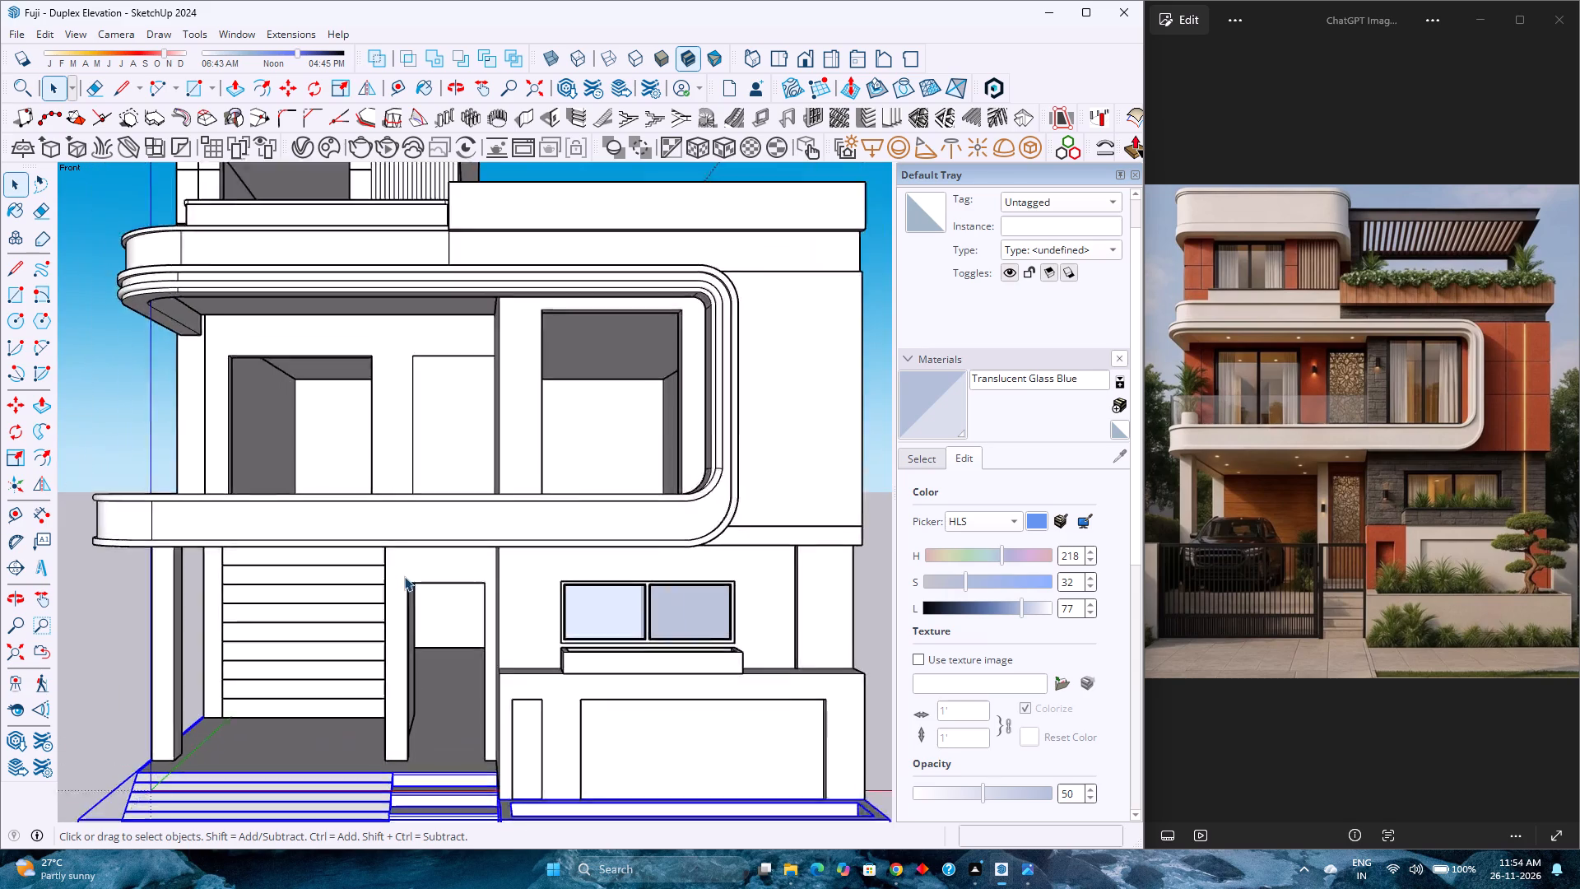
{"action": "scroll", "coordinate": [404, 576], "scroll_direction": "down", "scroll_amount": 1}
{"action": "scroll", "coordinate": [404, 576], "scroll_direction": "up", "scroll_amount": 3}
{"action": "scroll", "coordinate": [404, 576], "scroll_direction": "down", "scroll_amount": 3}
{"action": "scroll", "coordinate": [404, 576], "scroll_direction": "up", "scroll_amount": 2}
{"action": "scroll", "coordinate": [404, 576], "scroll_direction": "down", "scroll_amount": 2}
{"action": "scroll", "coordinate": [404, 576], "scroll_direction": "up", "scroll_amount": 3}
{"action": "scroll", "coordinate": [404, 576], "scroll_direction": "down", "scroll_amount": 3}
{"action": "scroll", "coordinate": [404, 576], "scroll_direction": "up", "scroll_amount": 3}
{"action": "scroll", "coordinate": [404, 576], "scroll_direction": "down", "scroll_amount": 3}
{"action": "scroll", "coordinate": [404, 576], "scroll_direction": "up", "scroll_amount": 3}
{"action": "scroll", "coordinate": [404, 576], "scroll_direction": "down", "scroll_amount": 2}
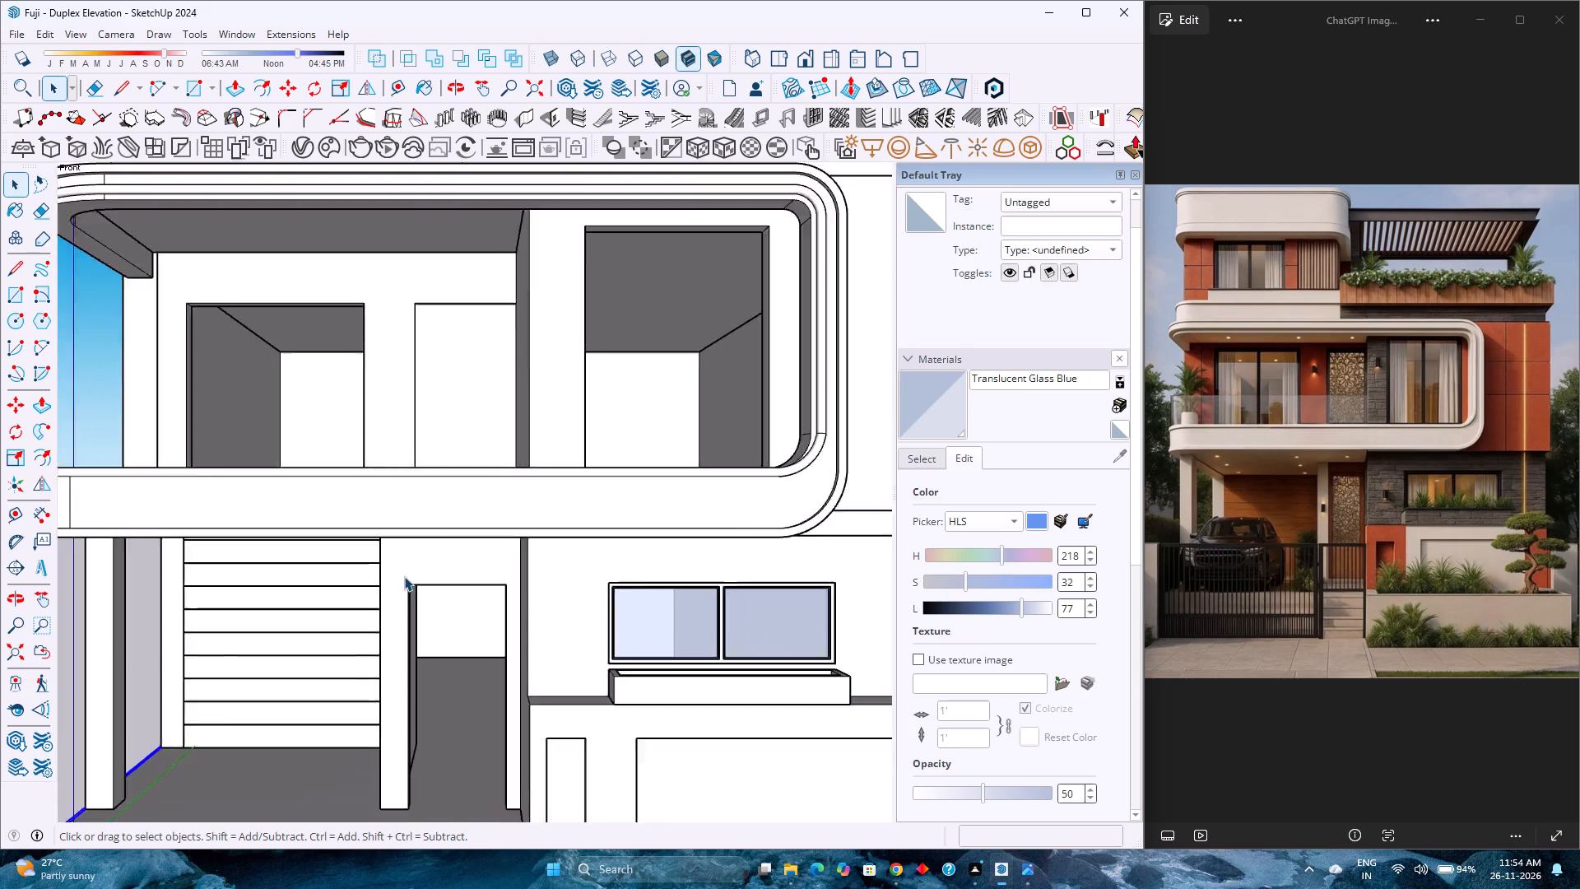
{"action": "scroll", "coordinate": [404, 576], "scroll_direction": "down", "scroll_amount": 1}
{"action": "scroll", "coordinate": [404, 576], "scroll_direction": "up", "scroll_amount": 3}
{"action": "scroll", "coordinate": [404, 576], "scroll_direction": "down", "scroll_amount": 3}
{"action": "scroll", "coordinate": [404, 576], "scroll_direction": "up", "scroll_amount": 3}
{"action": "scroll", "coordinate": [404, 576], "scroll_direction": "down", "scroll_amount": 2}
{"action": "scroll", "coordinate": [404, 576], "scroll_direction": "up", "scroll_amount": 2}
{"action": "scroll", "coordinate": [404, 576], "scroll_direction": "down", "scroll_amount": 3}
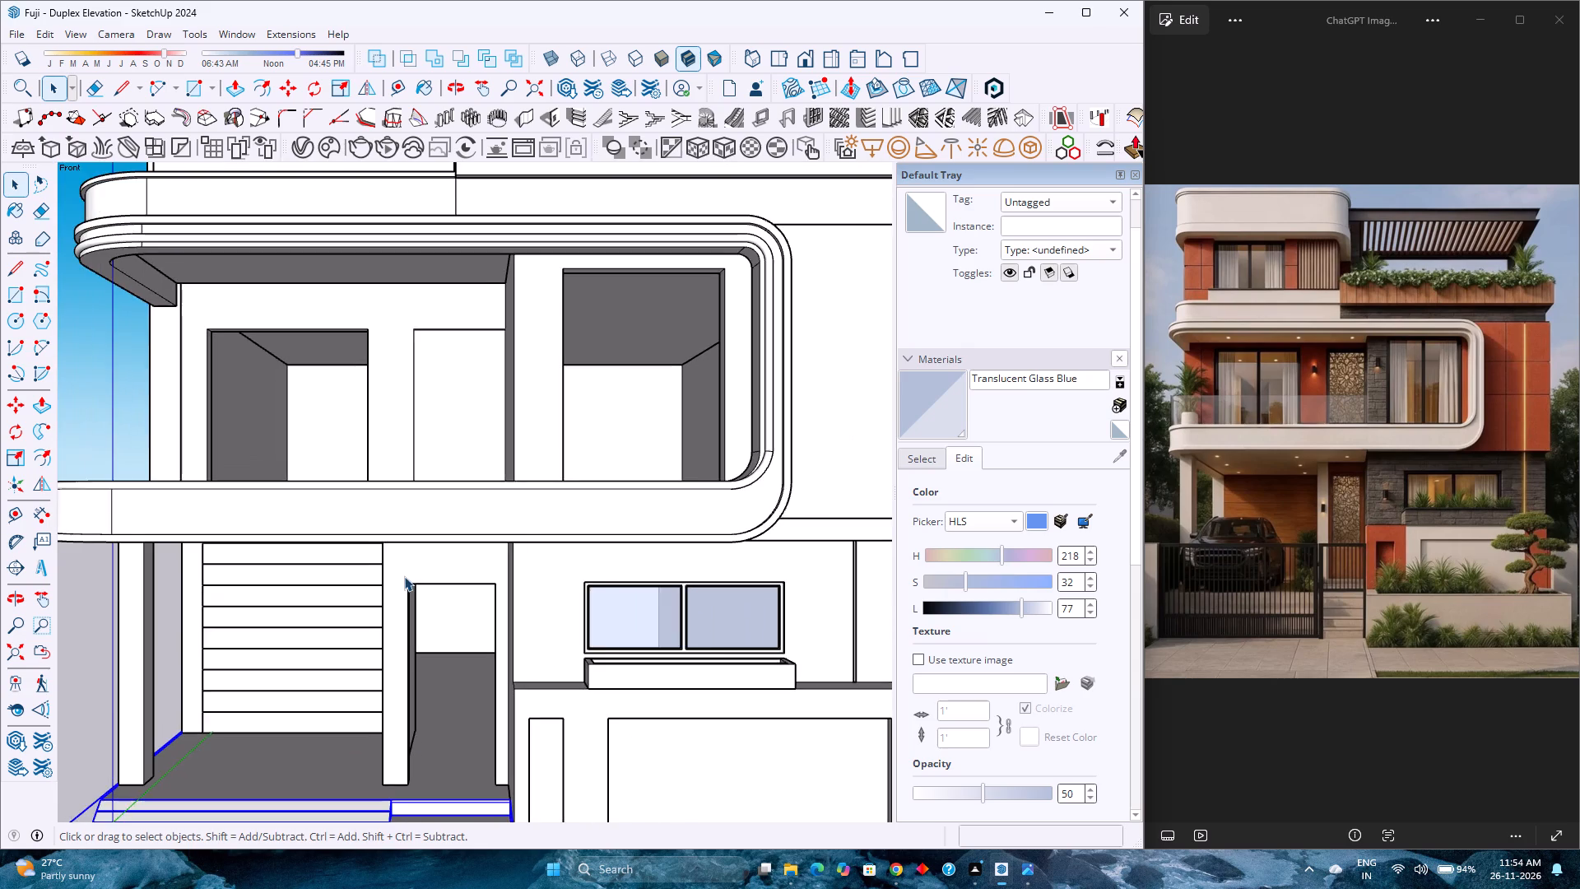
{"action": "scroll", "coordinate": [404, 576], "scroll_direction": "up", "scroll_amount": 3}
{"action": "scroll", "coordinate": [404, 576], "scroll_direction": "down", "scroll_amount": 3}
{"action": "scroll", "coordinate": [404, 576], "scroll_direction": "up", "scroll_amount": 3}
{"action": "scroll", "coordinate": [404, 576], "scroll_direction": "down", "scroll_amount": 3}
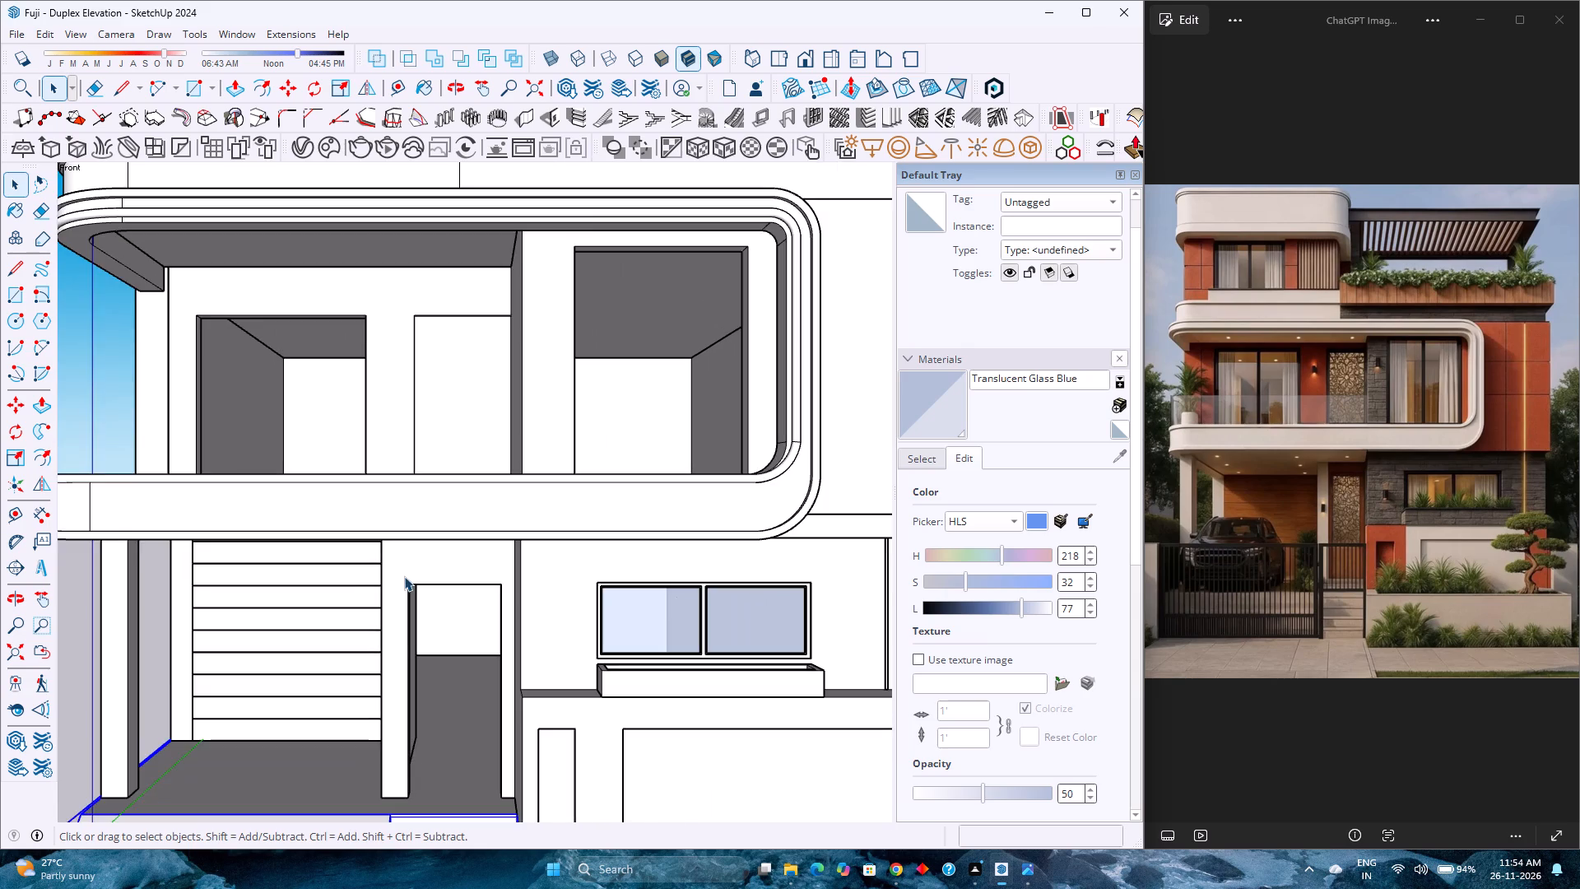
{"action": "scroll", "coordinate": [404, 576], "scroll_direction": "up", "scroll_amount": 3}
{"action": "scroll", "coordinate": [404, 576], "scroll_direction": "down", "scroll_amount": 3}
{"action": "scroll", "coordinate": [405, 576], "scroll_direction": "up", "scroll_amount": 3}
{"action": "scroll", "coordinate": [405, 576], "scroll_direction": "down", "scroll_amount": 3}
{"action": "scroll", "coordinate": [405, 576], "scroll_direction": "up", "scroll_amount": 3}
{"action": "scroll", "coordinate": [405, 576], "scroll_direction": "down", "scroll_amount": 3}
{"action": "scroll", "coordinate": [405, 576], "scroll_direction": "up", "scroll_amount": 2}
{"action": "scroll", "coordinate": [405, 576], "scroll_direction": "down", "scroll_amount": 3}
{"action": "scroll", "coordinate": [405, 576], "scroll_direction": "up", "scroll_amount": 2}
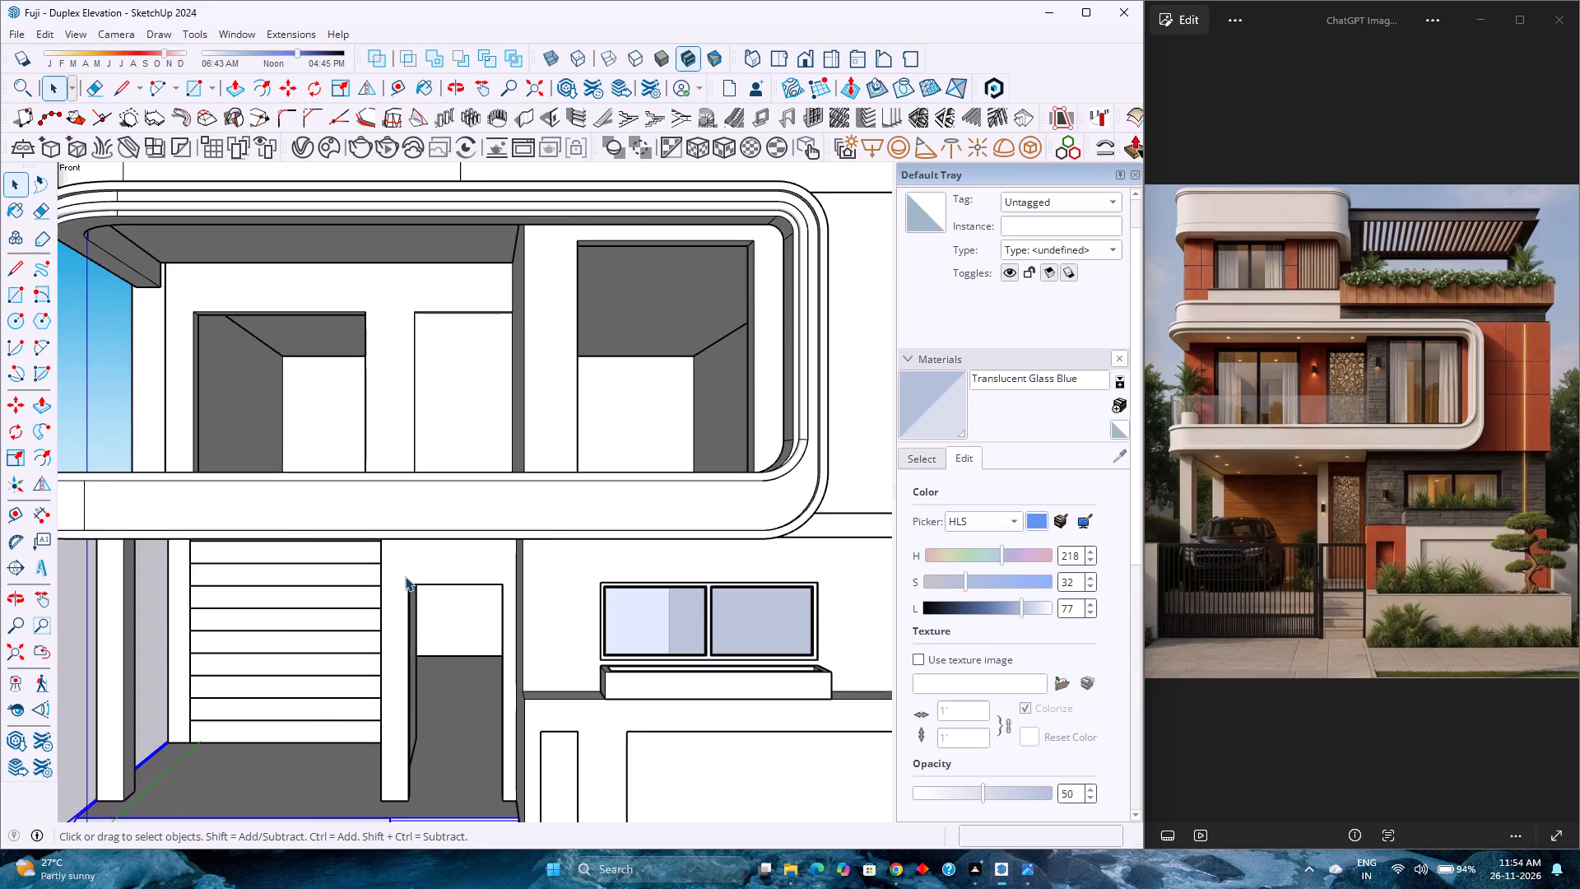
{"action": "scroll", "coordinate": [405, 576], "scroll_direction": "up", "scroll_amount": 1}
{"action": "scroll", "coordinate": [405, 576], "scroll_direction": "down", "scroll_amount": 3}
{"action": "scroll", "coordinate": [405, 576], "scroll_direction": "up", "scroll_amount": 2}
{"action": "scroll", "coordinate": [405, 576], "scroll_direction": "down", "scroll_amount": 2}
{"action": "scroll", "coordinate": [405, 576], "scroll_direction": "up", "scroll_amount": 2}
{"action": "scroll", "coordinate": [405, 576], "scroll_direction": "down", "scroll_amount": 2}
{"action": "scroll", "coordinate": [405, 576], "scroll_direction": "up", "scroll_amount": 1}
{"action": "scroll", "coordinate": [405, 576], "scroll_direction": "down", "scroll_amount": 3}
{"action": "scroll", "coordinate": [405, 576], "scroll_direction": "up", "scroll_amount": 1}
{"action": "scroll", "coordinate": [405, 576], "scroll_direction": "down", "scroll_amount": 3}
Examine the whole house's front massing from both front corners against the reference image.
{"action": "scroll", "coordinate": [405, 578], "scroll_direction": "down", "scroll_amount": 2}
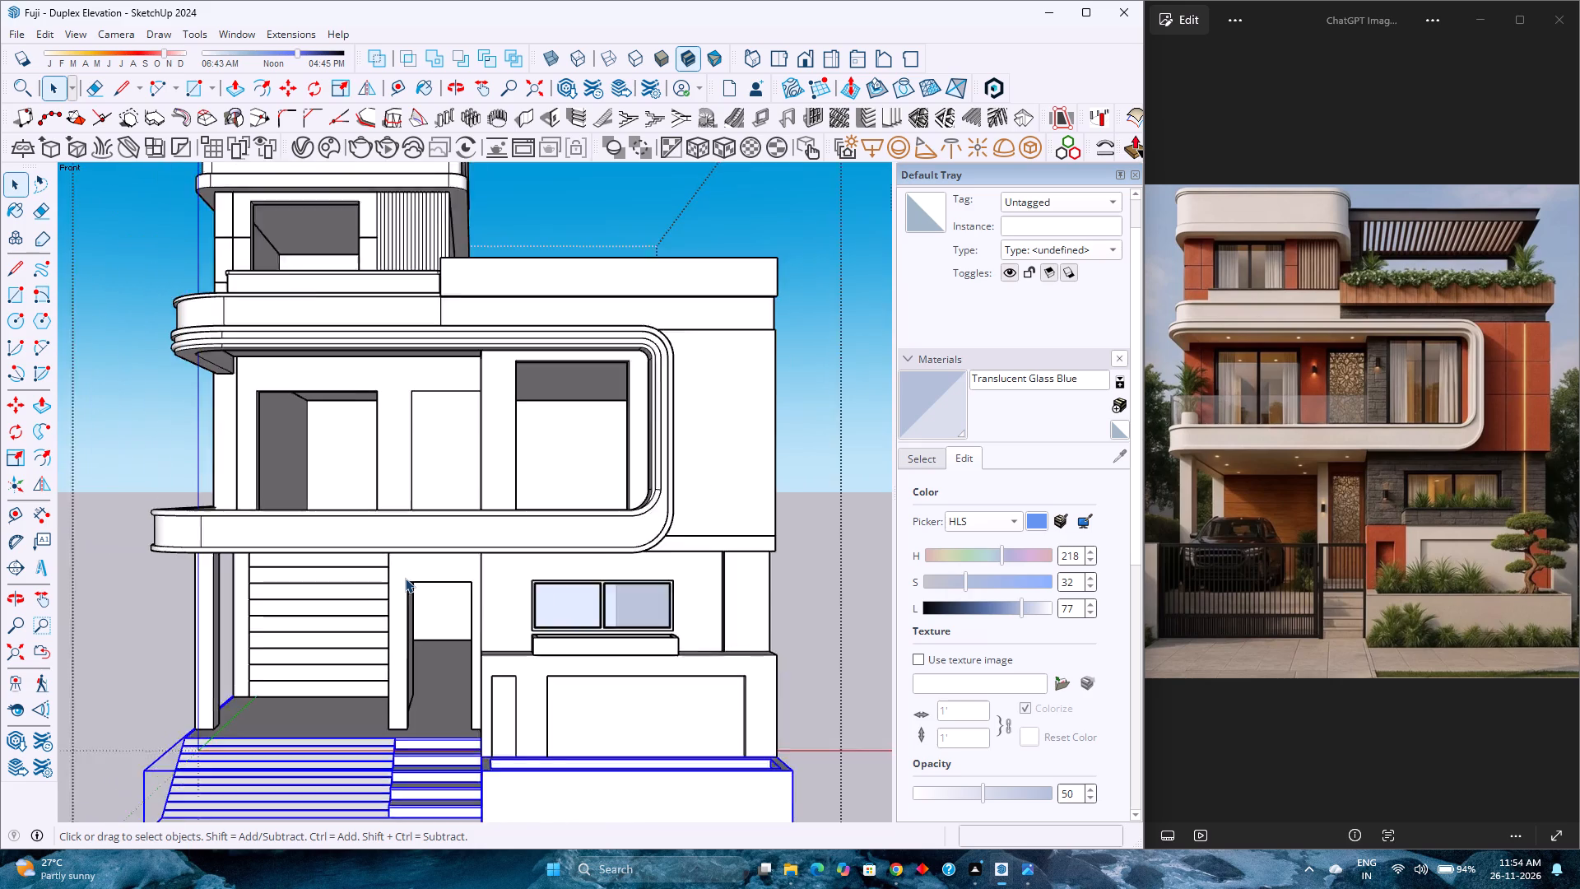
{"action": "scroll", "coordinate": [407, 580], "scroll_direction": "down", "scroll_amount": 3}
{"action": "middle_click_drag", "start_coordinate": [421, 581], "coordinate": [337, 593]}
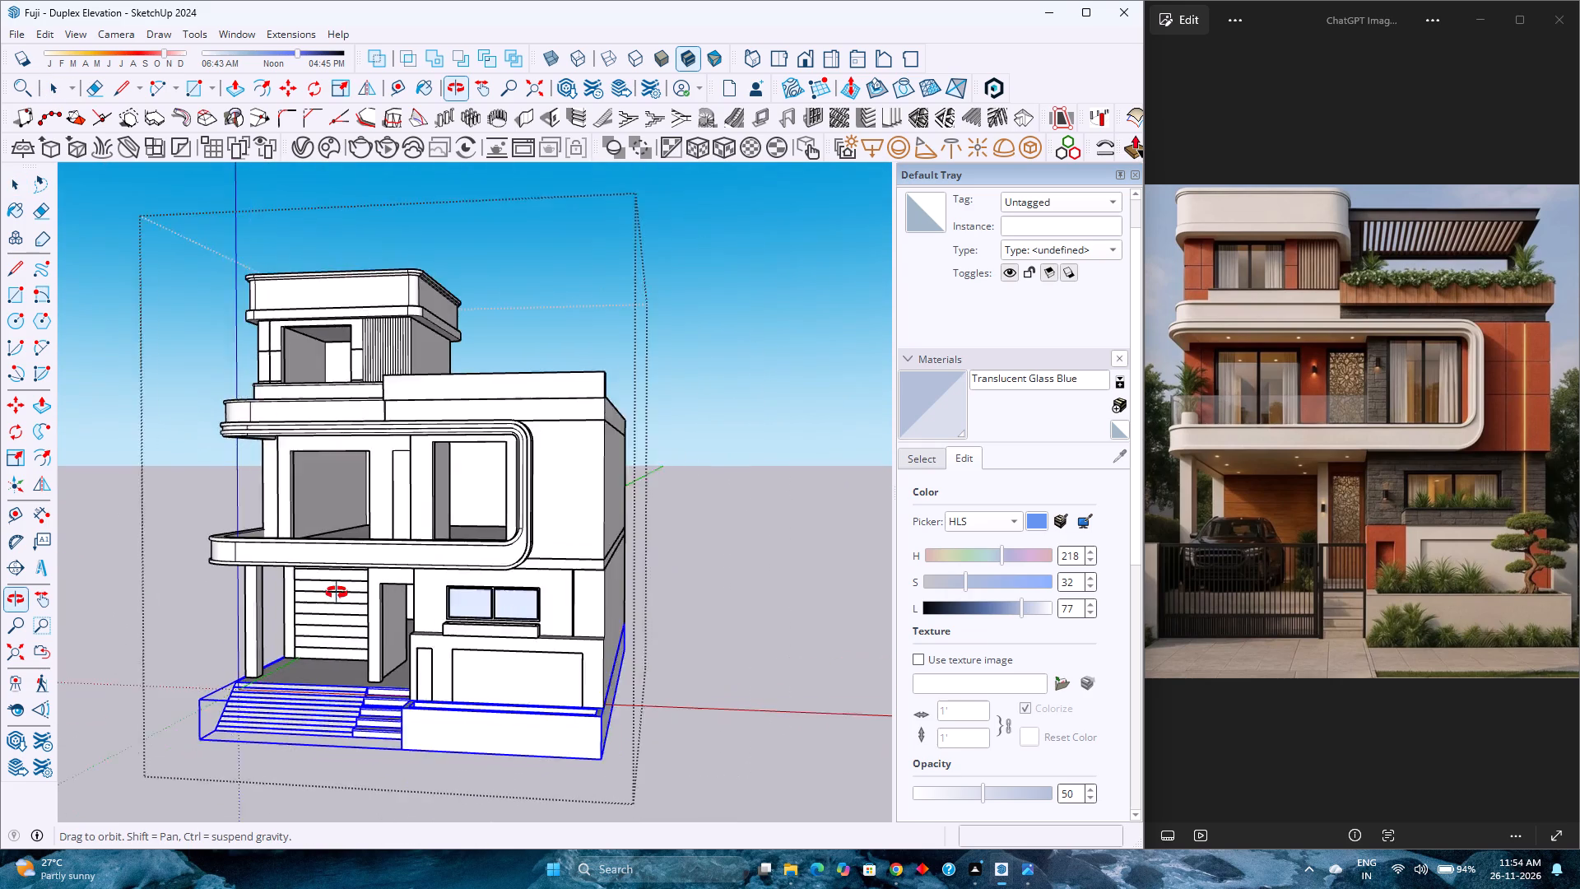
{"action": "middle_click_drag", "start_coordinate": [337, 593], "coordinate": [583, 611]}
{"action": "scroll", "coordinate": [338, 602], "scroll_direction": "down", "scroll_amount": 4}
{"action": "left_click", "coordinate": [730, 570]}
{"action": "scroll", "coordinate": [577, 570], "scroll_direction": "up", "scroll_amount": 3}
{"action": "scroll", "coordinate": [577, 570], "scroll_direction": "down", "scroll_amount": 3}
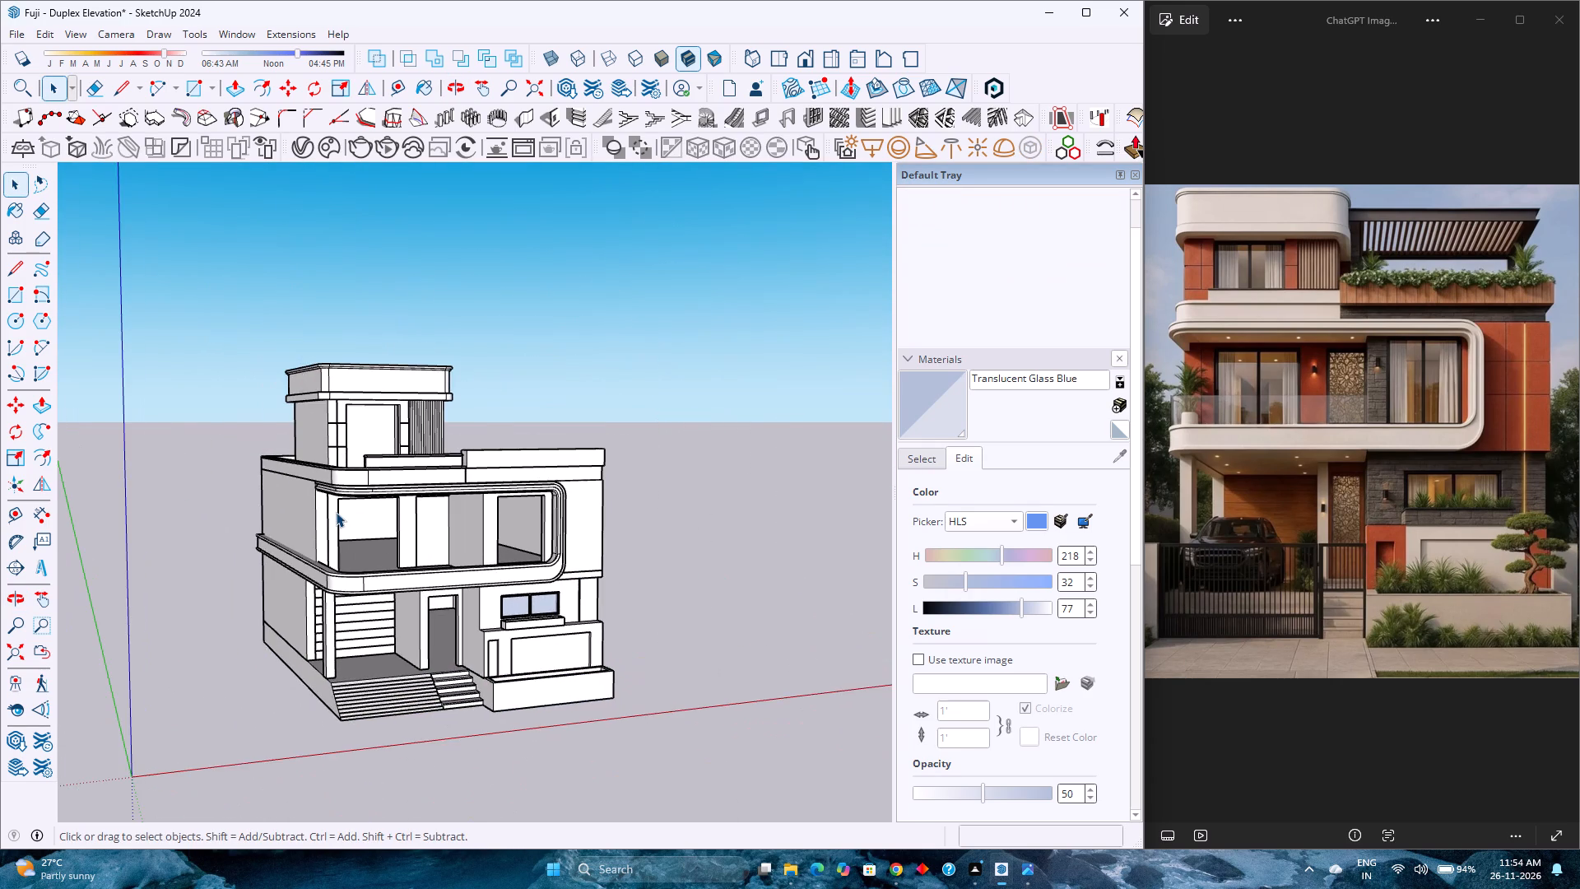
{"action": "scroll", "coordinate": [336, 513], "scroll_direction": "up", "scroll_amount": 4}
{"action": "scroll", "coordinate": [475, 556], "scroll_direction": "up", "scroll_amount": 3}
{"action": "scroll", "coordinate": [474, 559], "scroll_direction": "down", "scroll_amount": 3}
{"action": "middle_click_drag", "start_coordinate": [512, 566], "coordinate": [481, 539]}
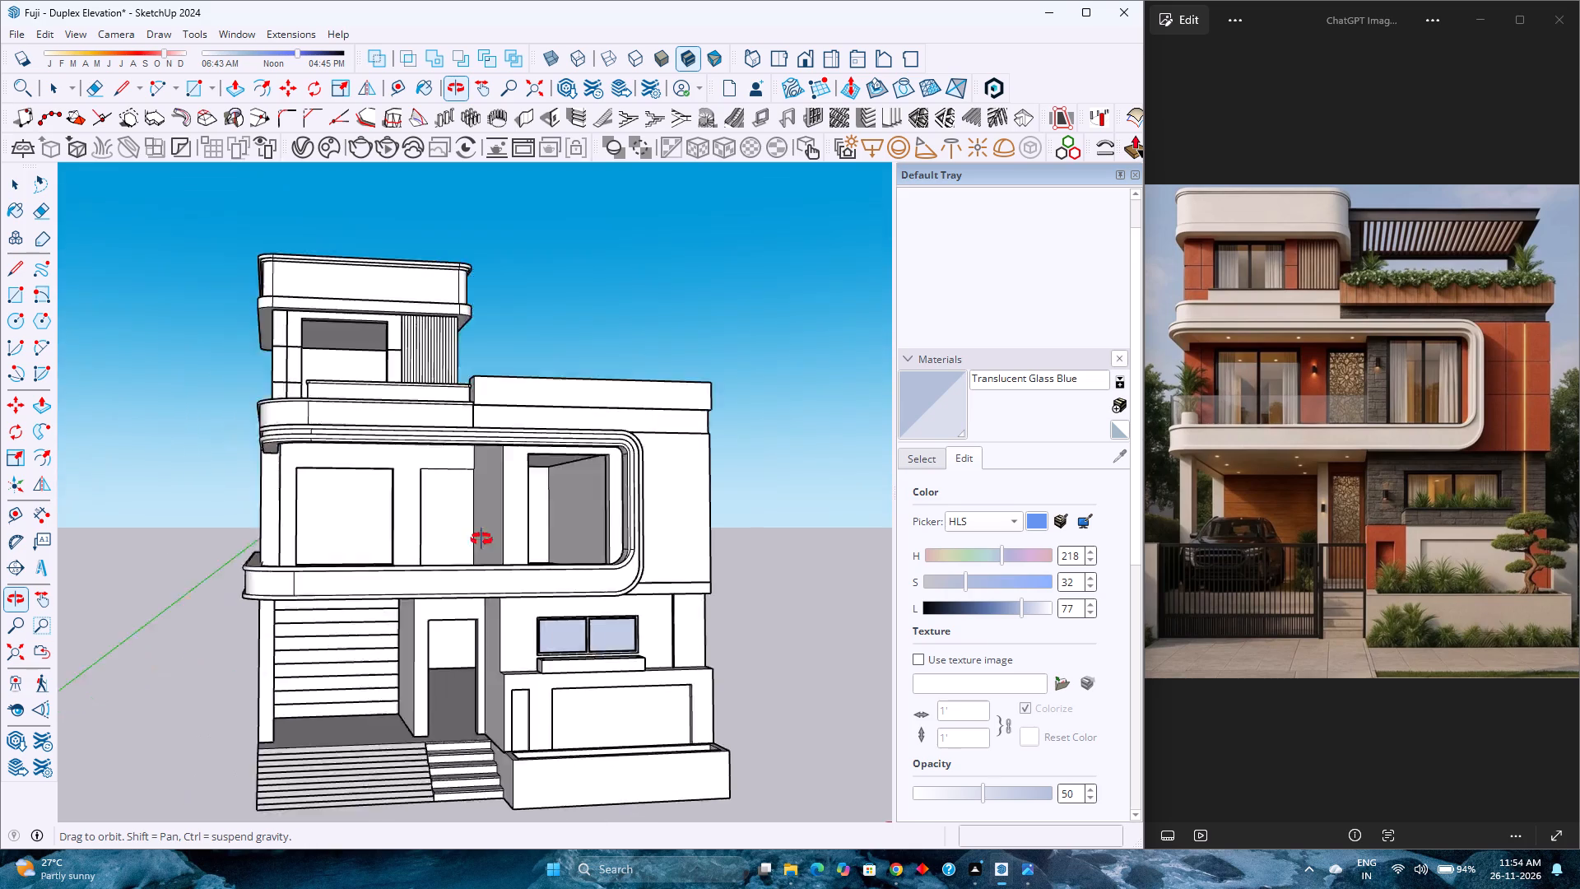
{"action": "middle_click_drag", "start_coordinate": [481, 539], "coordinate": [458, 581]}
{"action": "scroll", "coordinate": [458, 579], "scroll_direction": "down", "scroll_amount": 3}
{"action": "scroll", "coordinate": [475, 706], "scroll_direction": "up", "scroll_amount": 3}
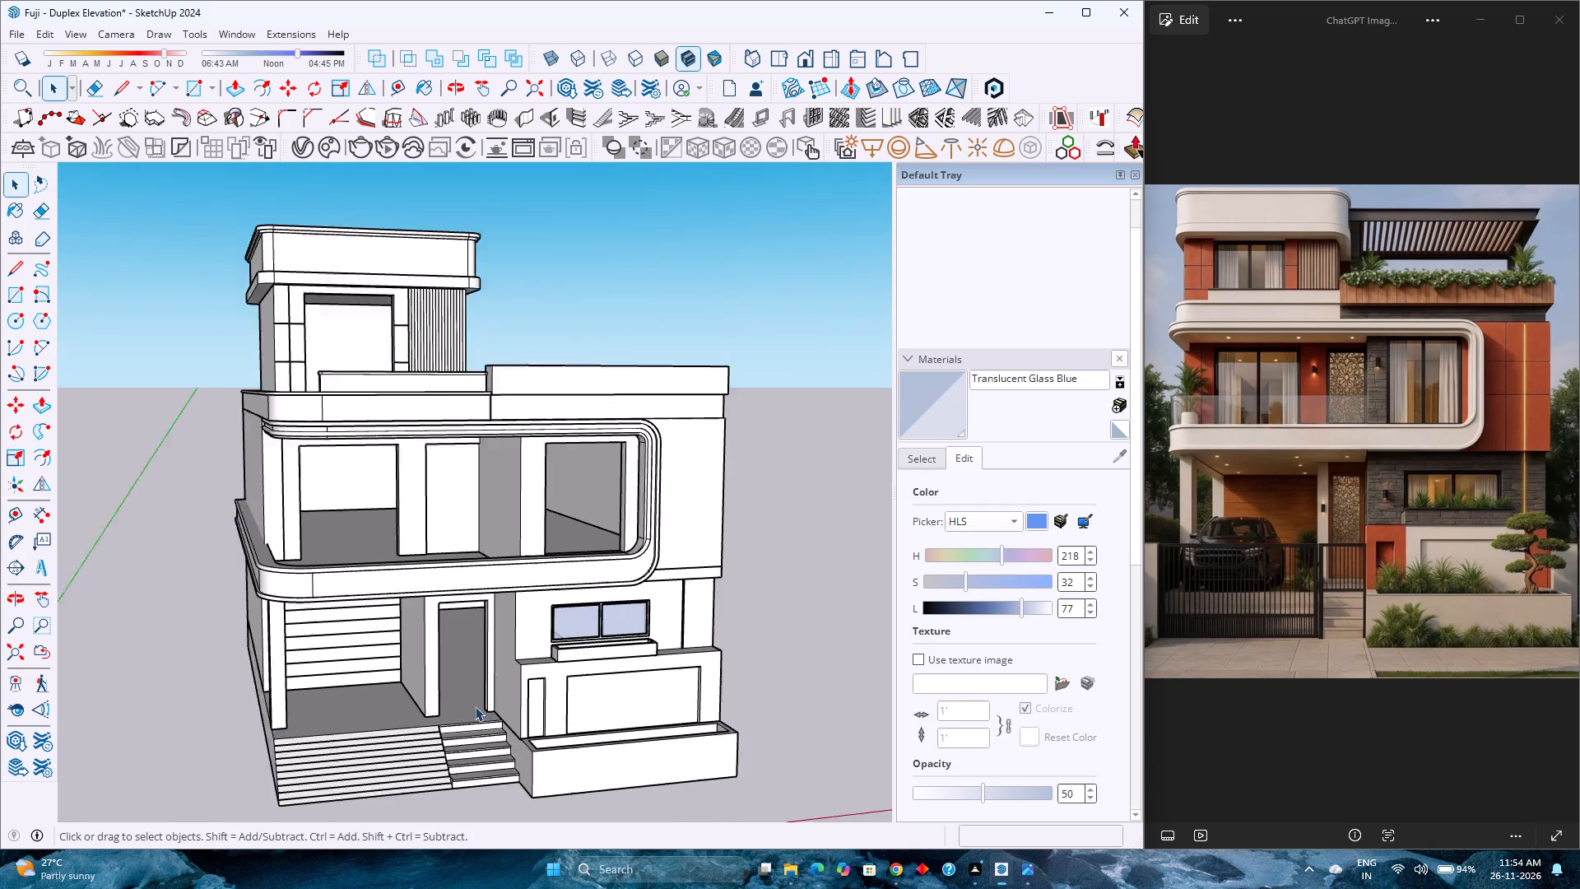
Inside the ground-floor wall group, draw a 3' 6" line across the entrance doorway's inner base corners to close the opening.
{"action": "scroll", "coordinate": [475, 706], "scroll_direction": "up", "scroll_amount": 2}
{"action": "middle_click_drag", "start_coordinate": [444, 688], "coordinate": [606, 683]}
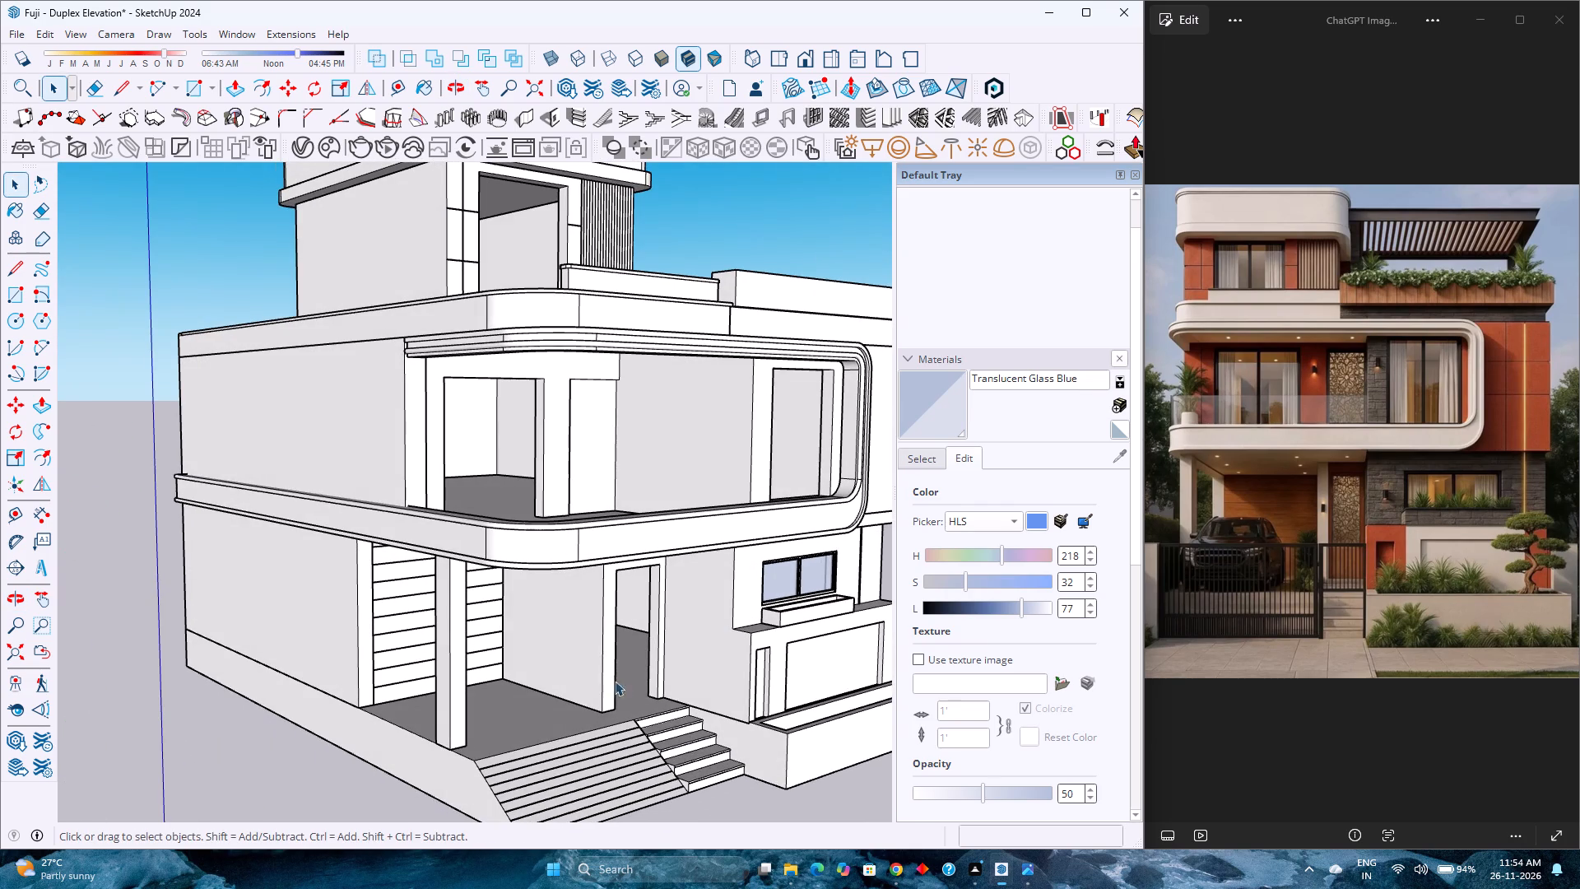
{"action": "scroll", "coordinate": [667, 691], "scroll_direction": "up", "scroll_amount": 4}
{"action": "double_click", "coordinate": [653, 677]}
{"action": "scroll", "coordinate": [653, 677], "scroll_direction": "up", "scroll_amount": 3}
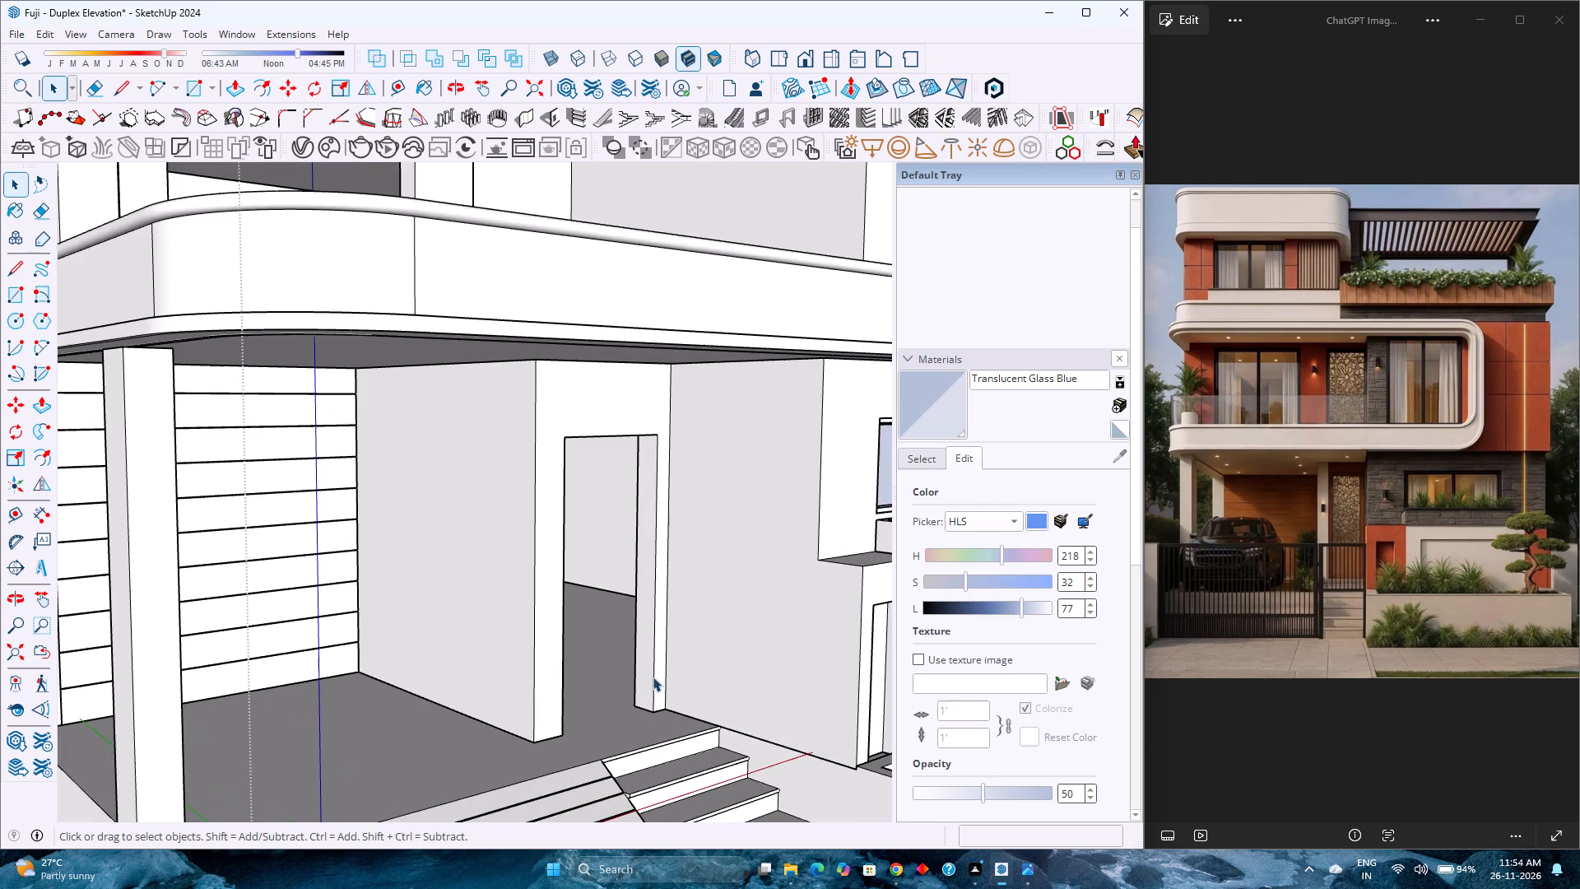
{"action": "double_click", "coordinate": [653, 677]}
{"action": "left_click", "coordinate": [653, 677]}
{"action": "scroll", "coordinate": [653, 677], "scroll_direction": "down", "scroll_amount": 3}
{"action": "middle_click_drag", "start_coordinate": [653, 677], "coordinate": [469, 661]}
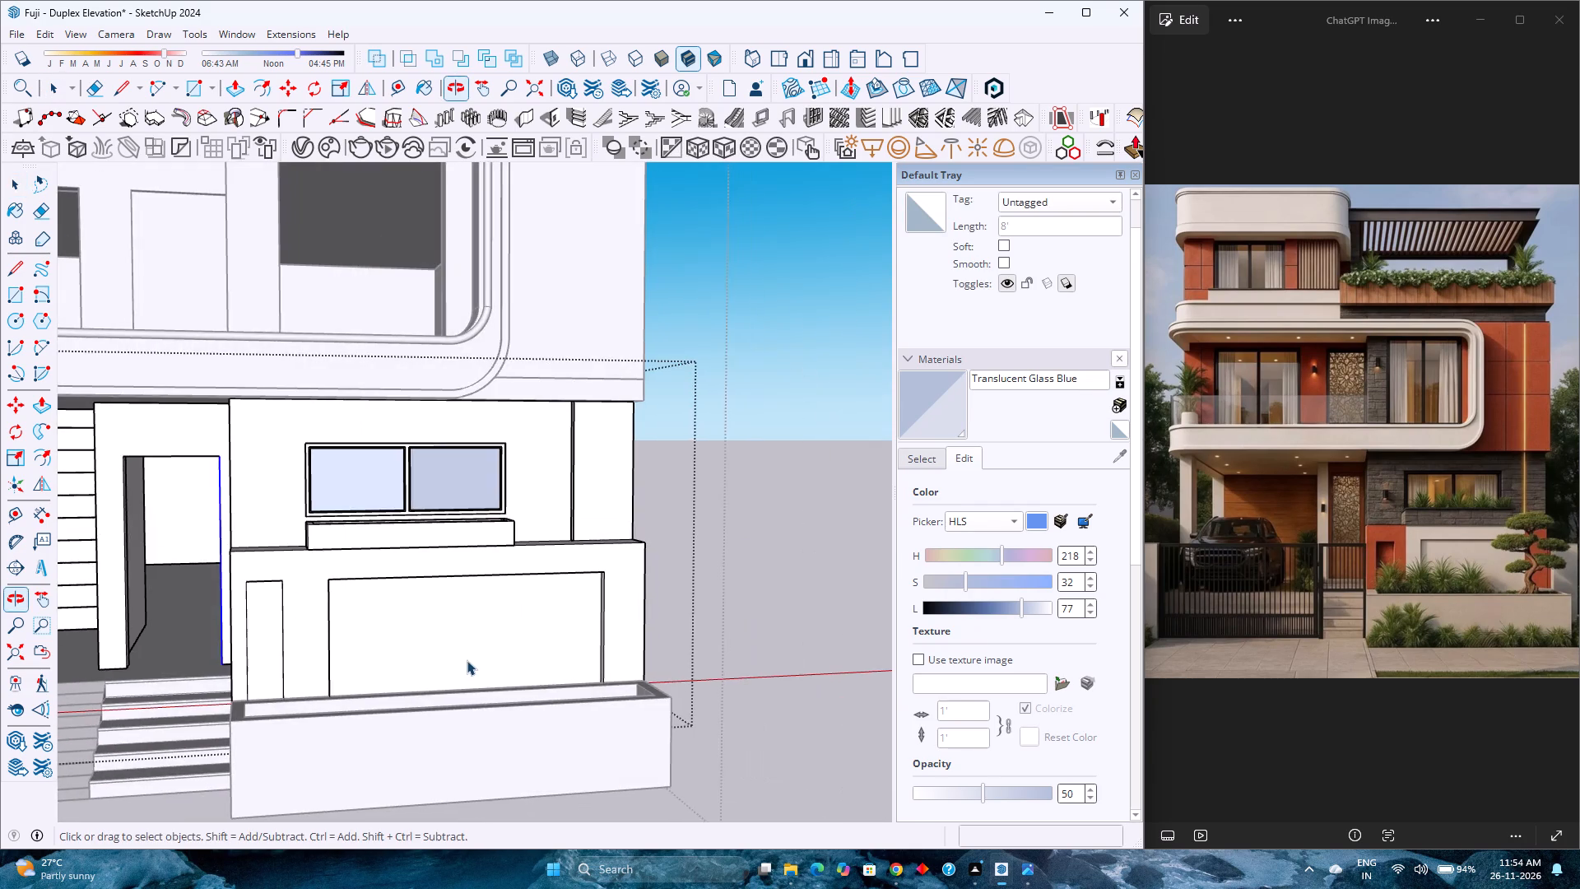
{"action": "scroll", "coordinate": [443, 654], "scroll_direction": "down", "scroll_amount": 2}
{"action": "scroll", "coordinate": [304, 649], "scroll_direction": "up", "scroll_amount": 4}
{"action": "middle_click_drag", "start_coordinate": [182, 653], "coordinate": [293, 696]}
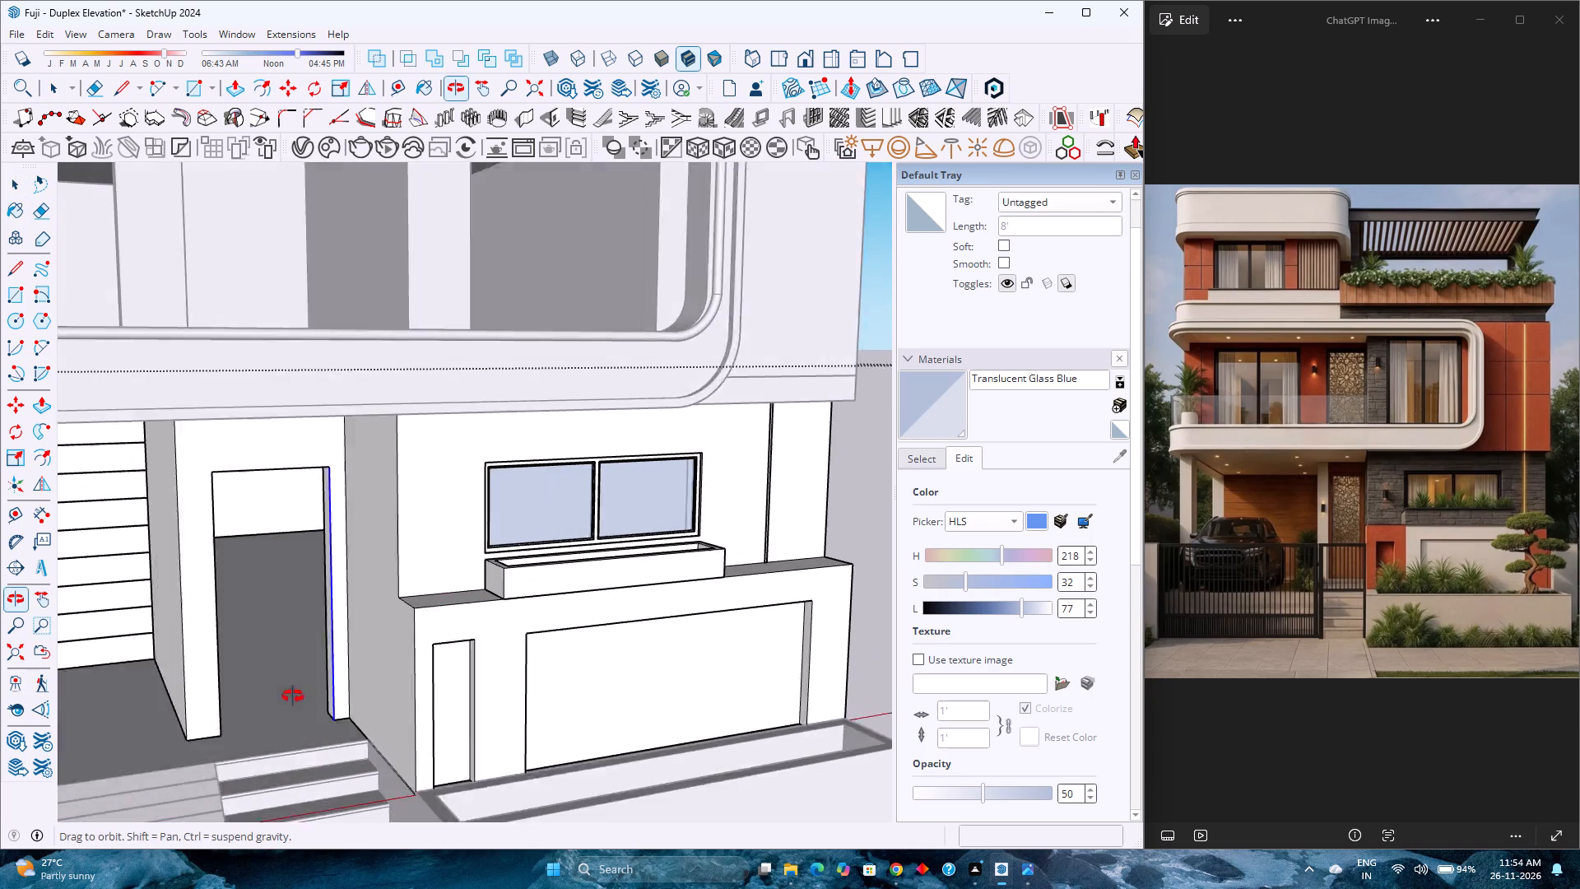
{"action": "middle_click_drag", "start_coordinate": [293, 696], "coordinate": [308, 696]}
{"action": "left_click", "coordinate": [124, 96]}
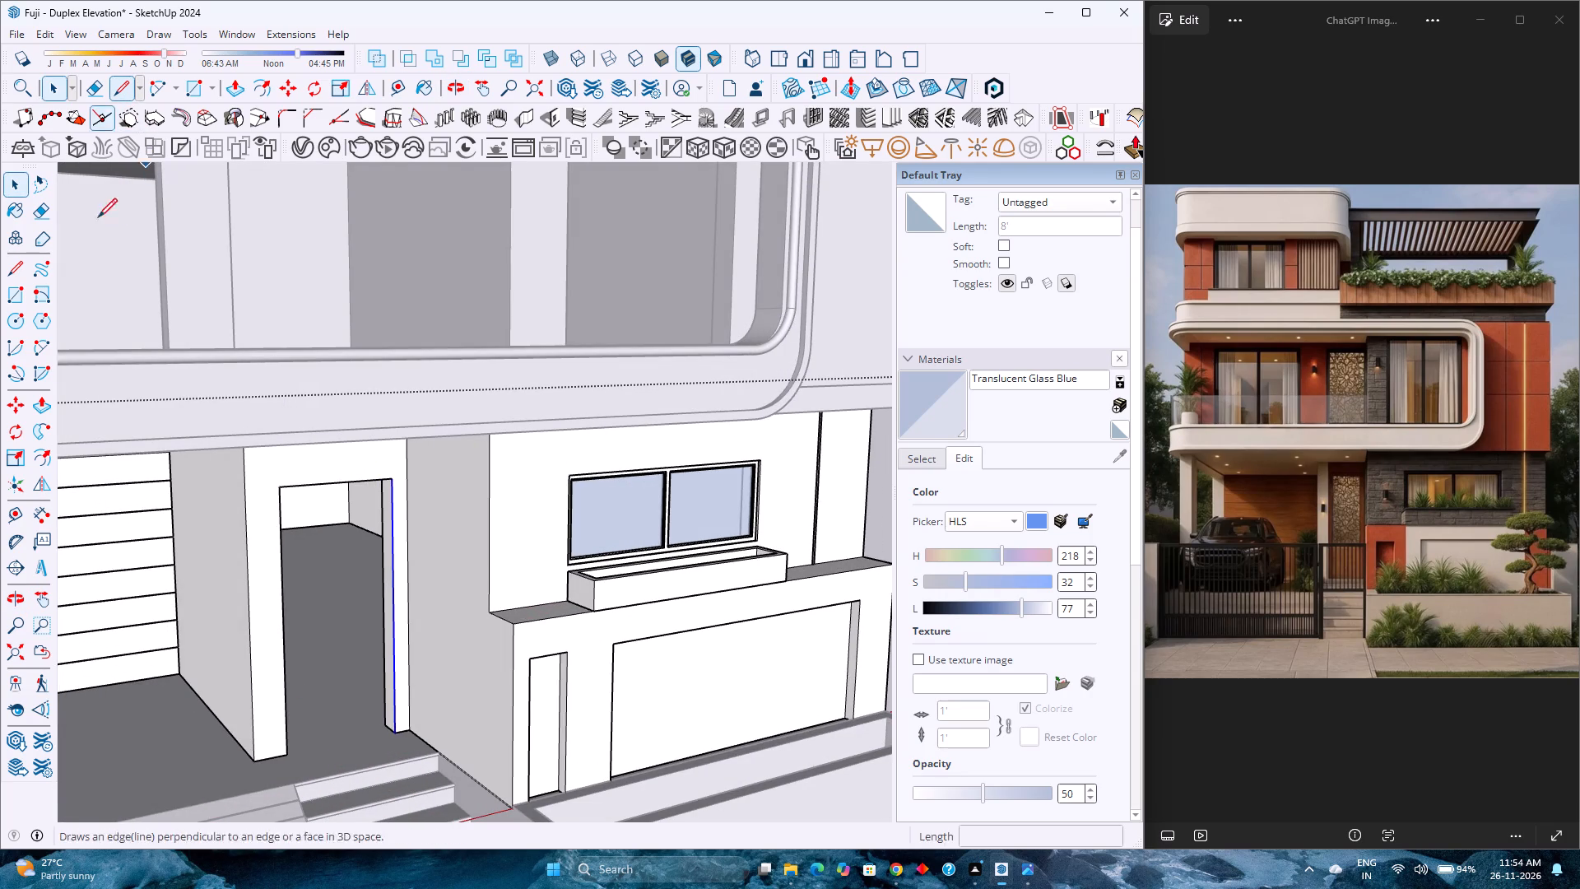
{"action": "scroll", "coordinate": [381, 722], "scroll_direction": "up", "scroll_amount": 1}
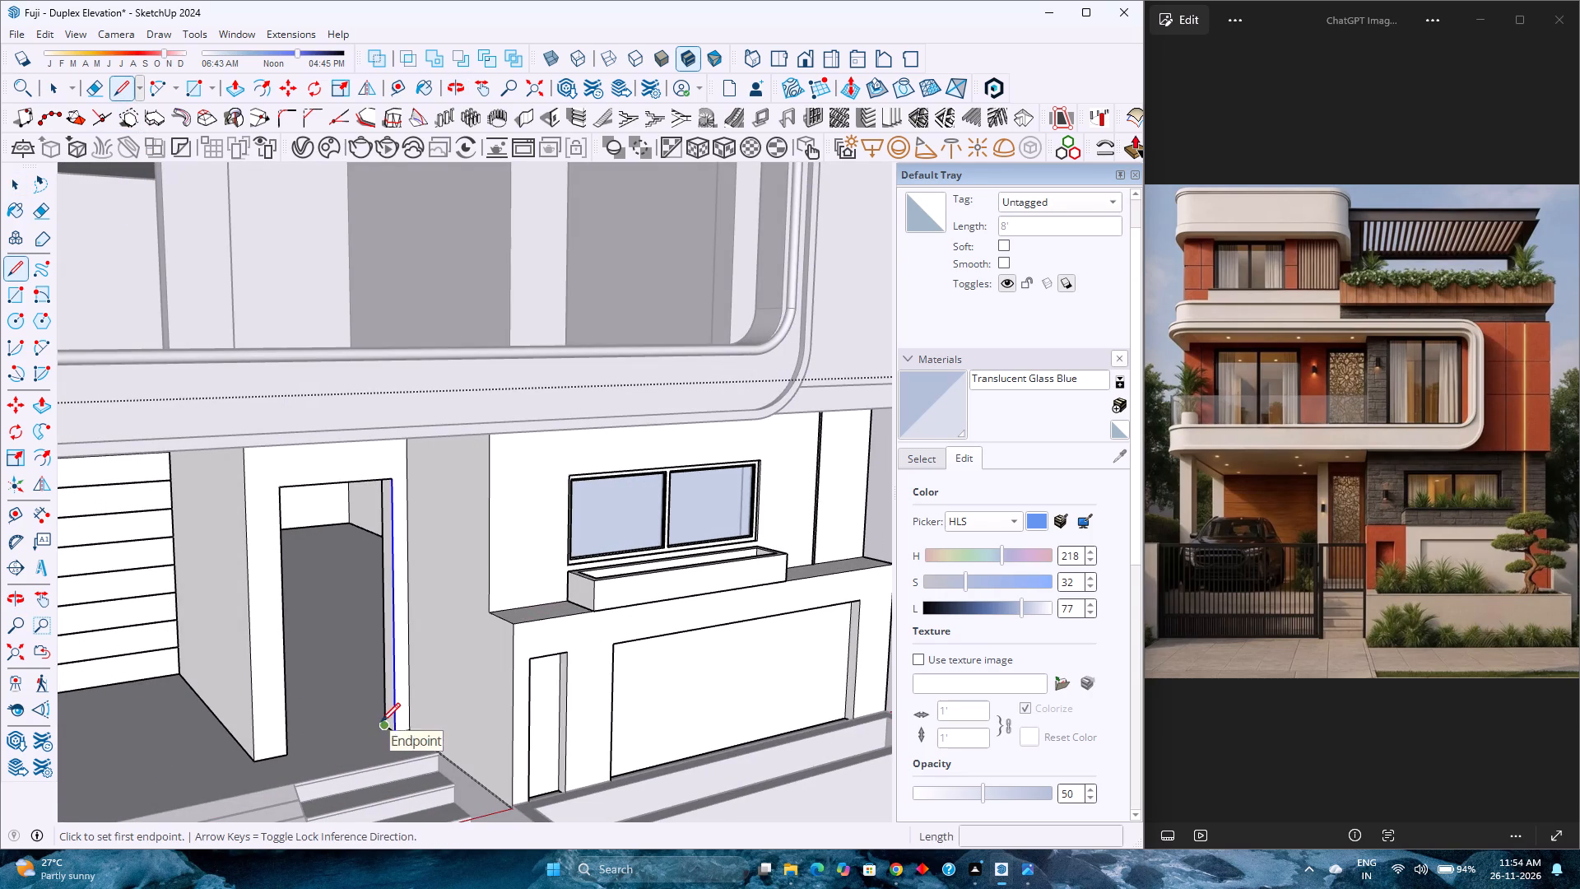
{"action": "scroll", "coordinate": [381, 722], "scroll_direction": "up", "scroll_amount": 5}
{"action": "left_click", "coordinate": [387, 727]}
{"action": "scroll", "coordinate": [346, 728], "scroll_direction": "down", "scroll_amount": 1}
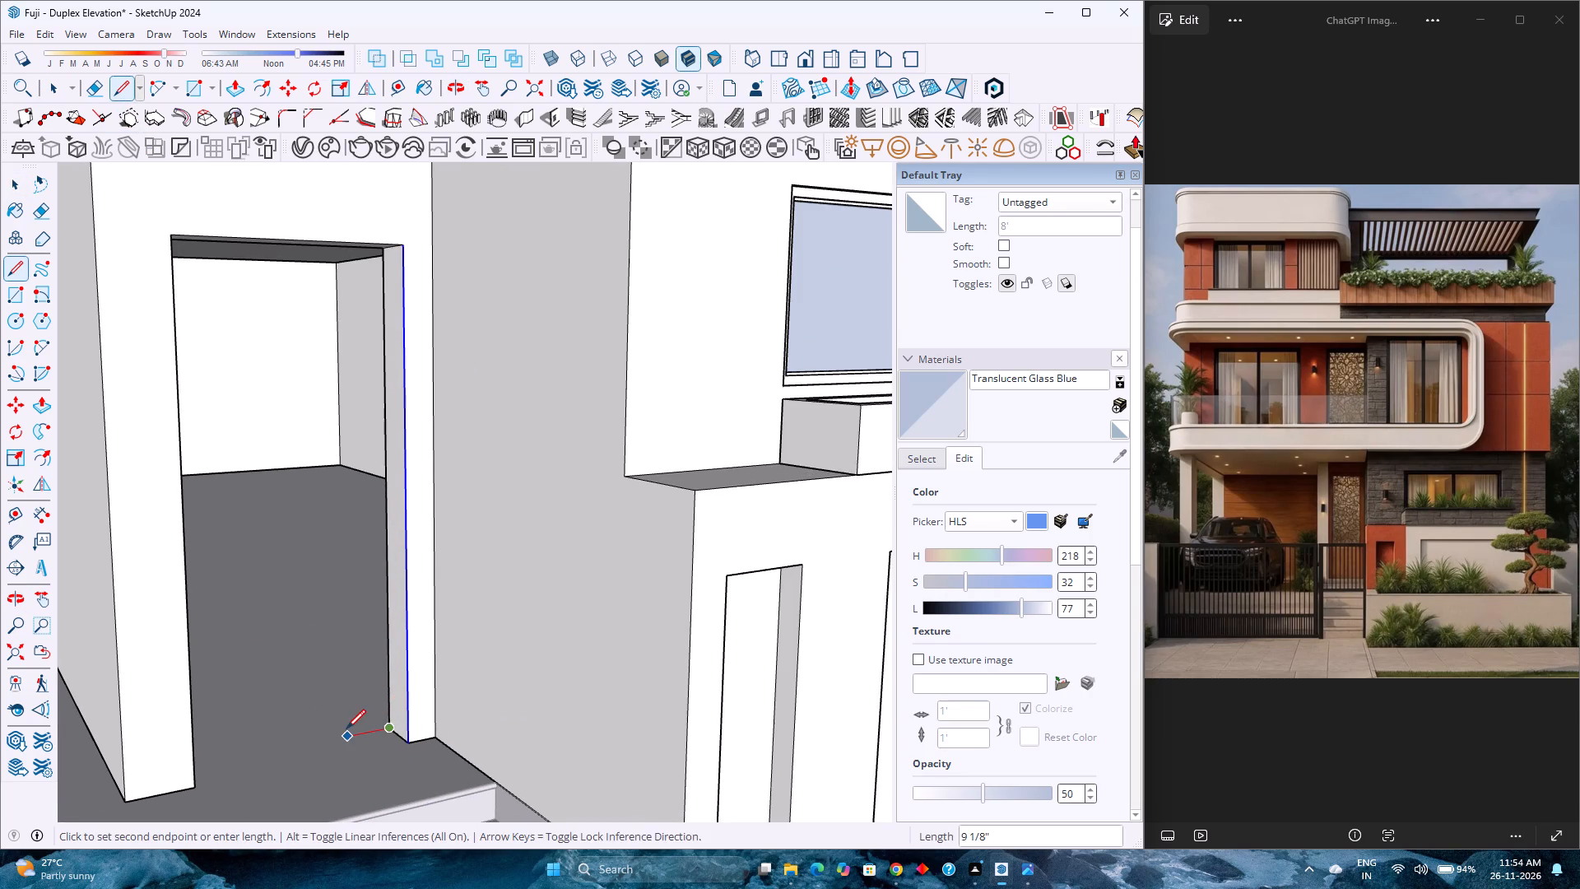
{"action": "scroll", "coordinate": [346, 728], "scroll_direction": "down", "scroll_amount": 1}
{"action": "middle_click_drag", "start_coordinate": [346, 728], "coordinate": [180, 742]}
{"action": "scroll", "coordinate": [207, 733], "scroll_direction": "up", "scroll_amount": 3}
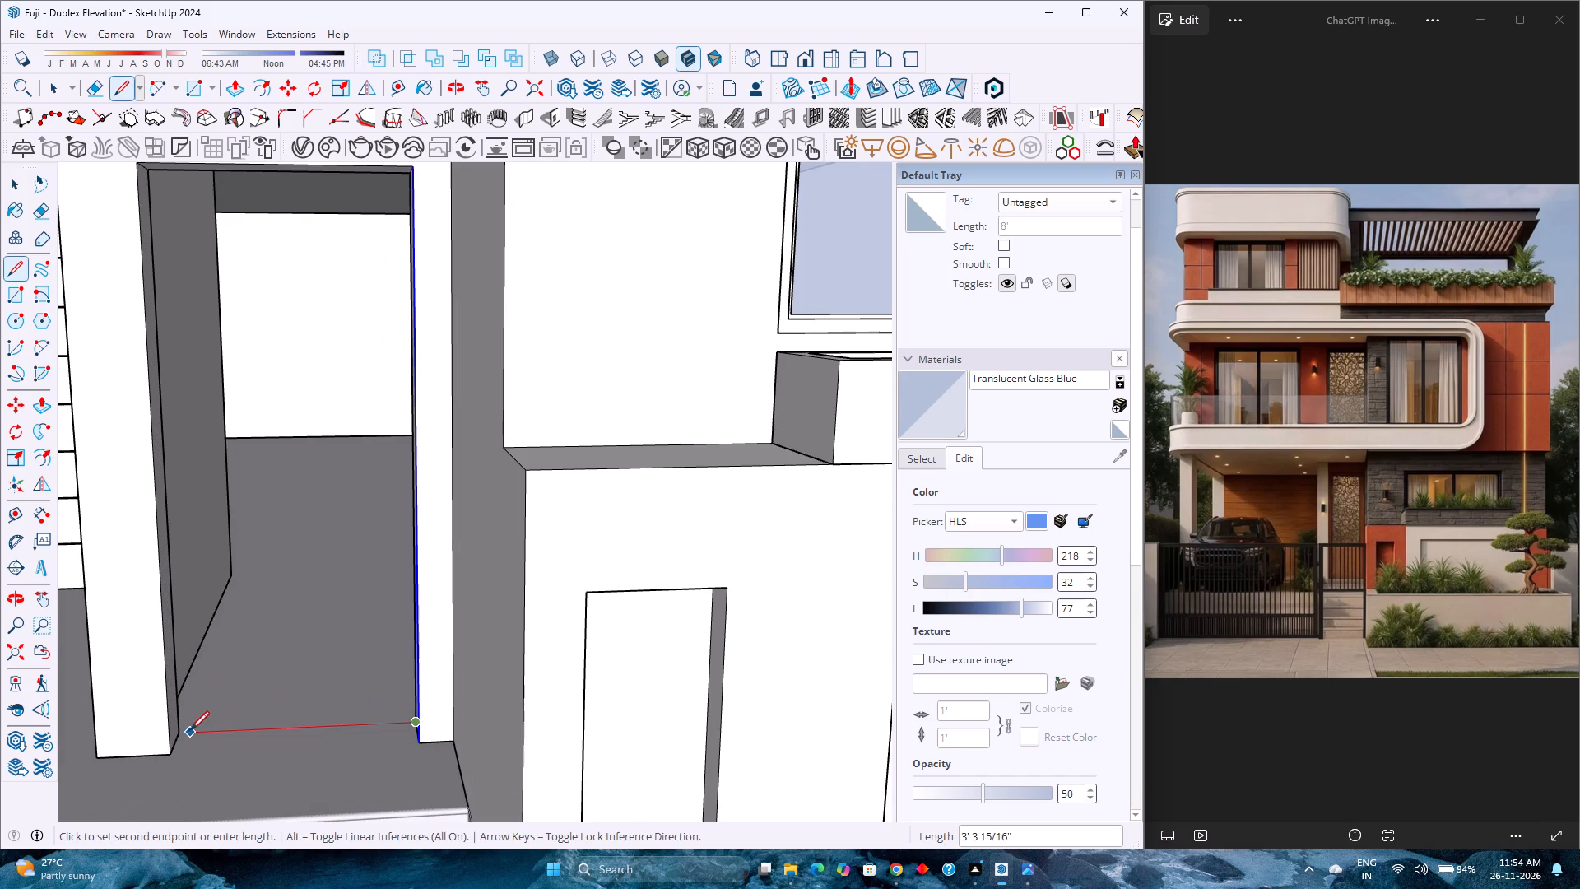
{"action": "left_click", "coordinate": [184, 729]}
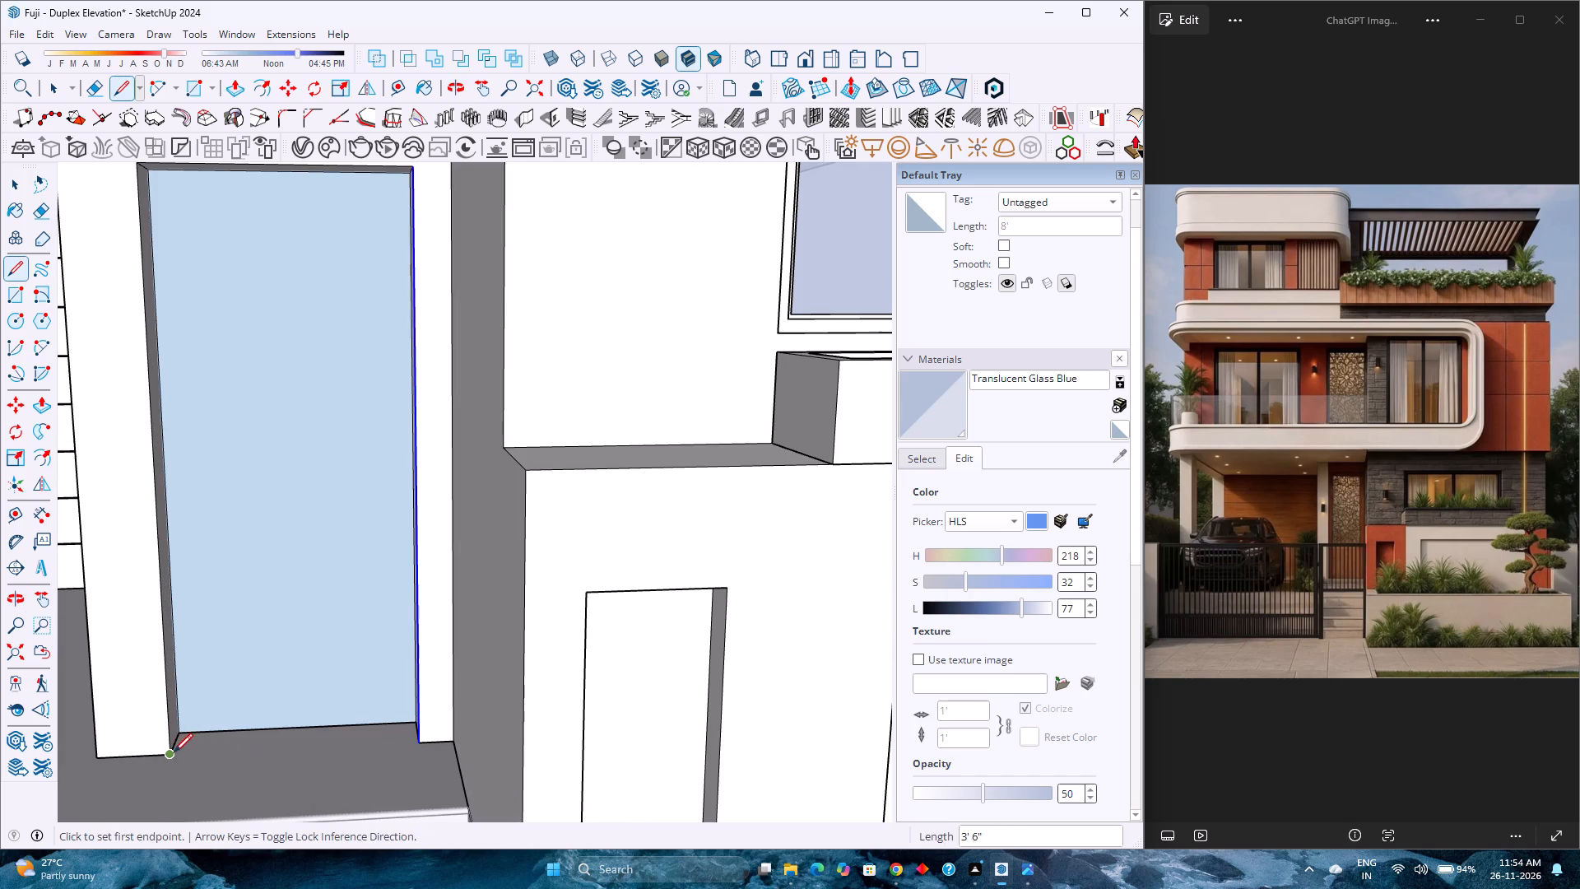
Draw a second line across the doorway's outer base corners to form a door face flush with the front wall.
{"action": "left_click", "coordinate": [174, 752]}
{"action": "left_click", "coordinate": [423, 742]}
Push the entrance door face 3" inward and close the ground-floor wall group.
{"action": "scroll", "coordinate": [423, 742], "scroll_direction": "down", "scroll_amount": 3}
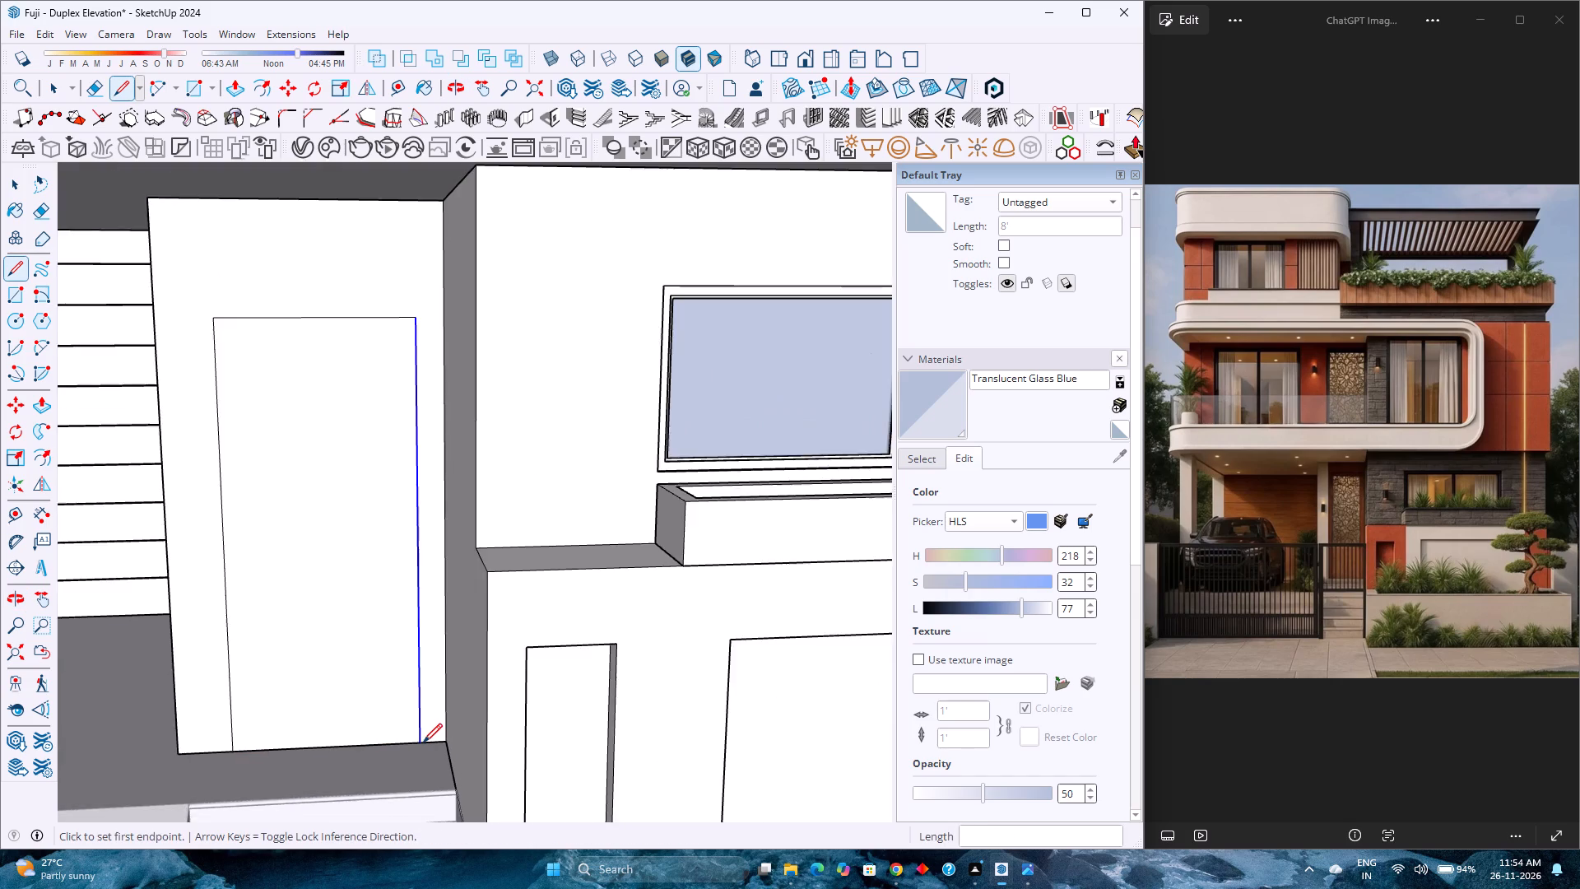
{"action": "scroll", "coordinate": [423, 742], "scroll_direction": "down", "scroll_amount": 6}
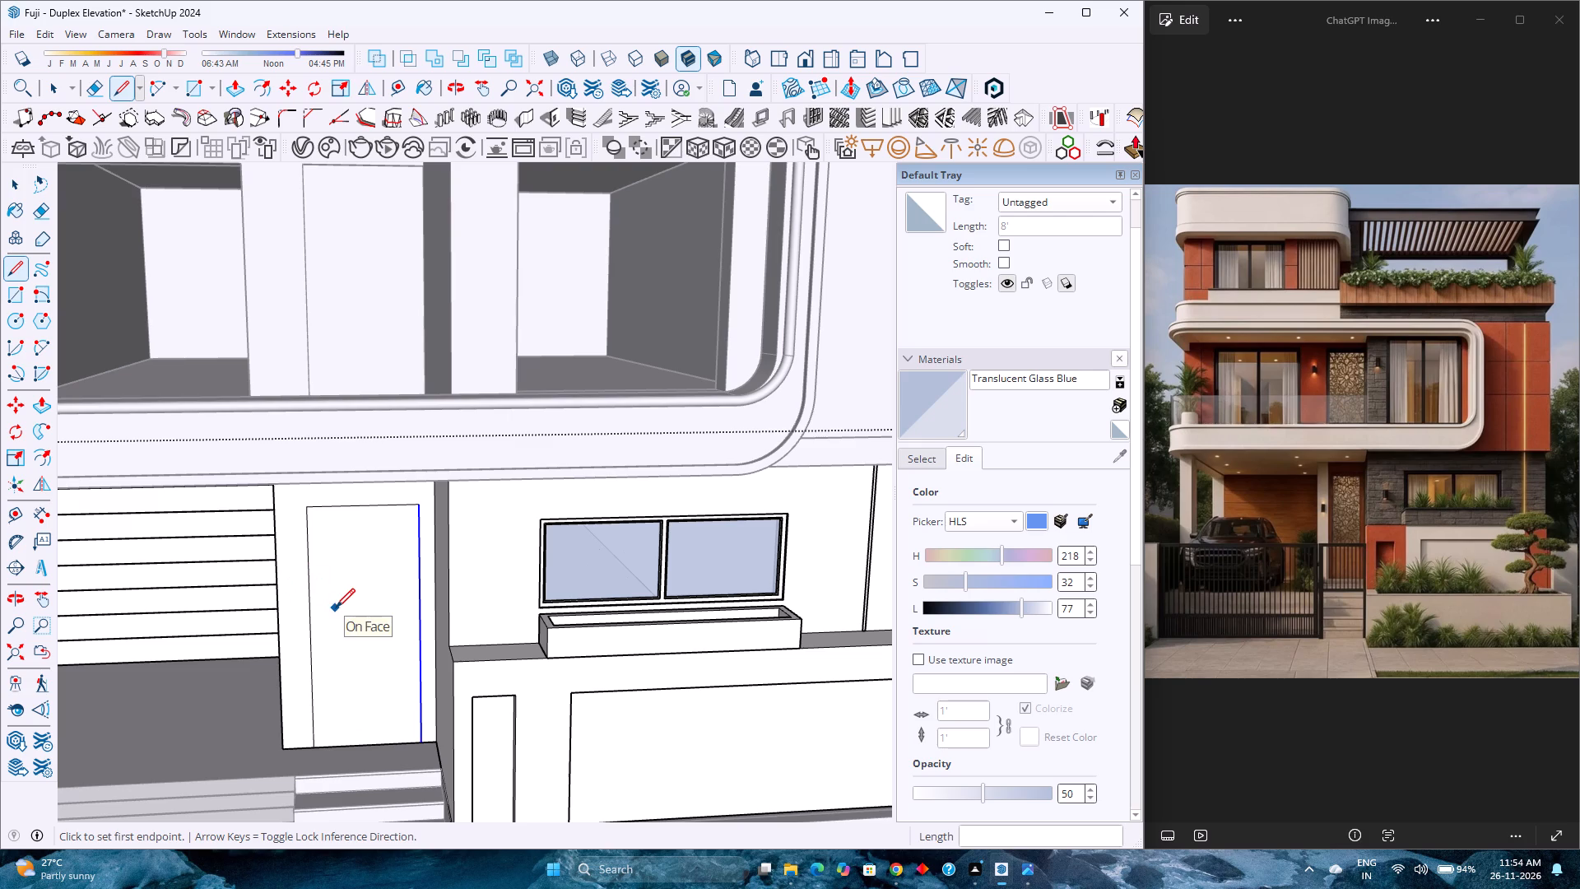
{"action": "key", "text": "p"}
{"action": "left_click", "coordinate": [381, 682]}
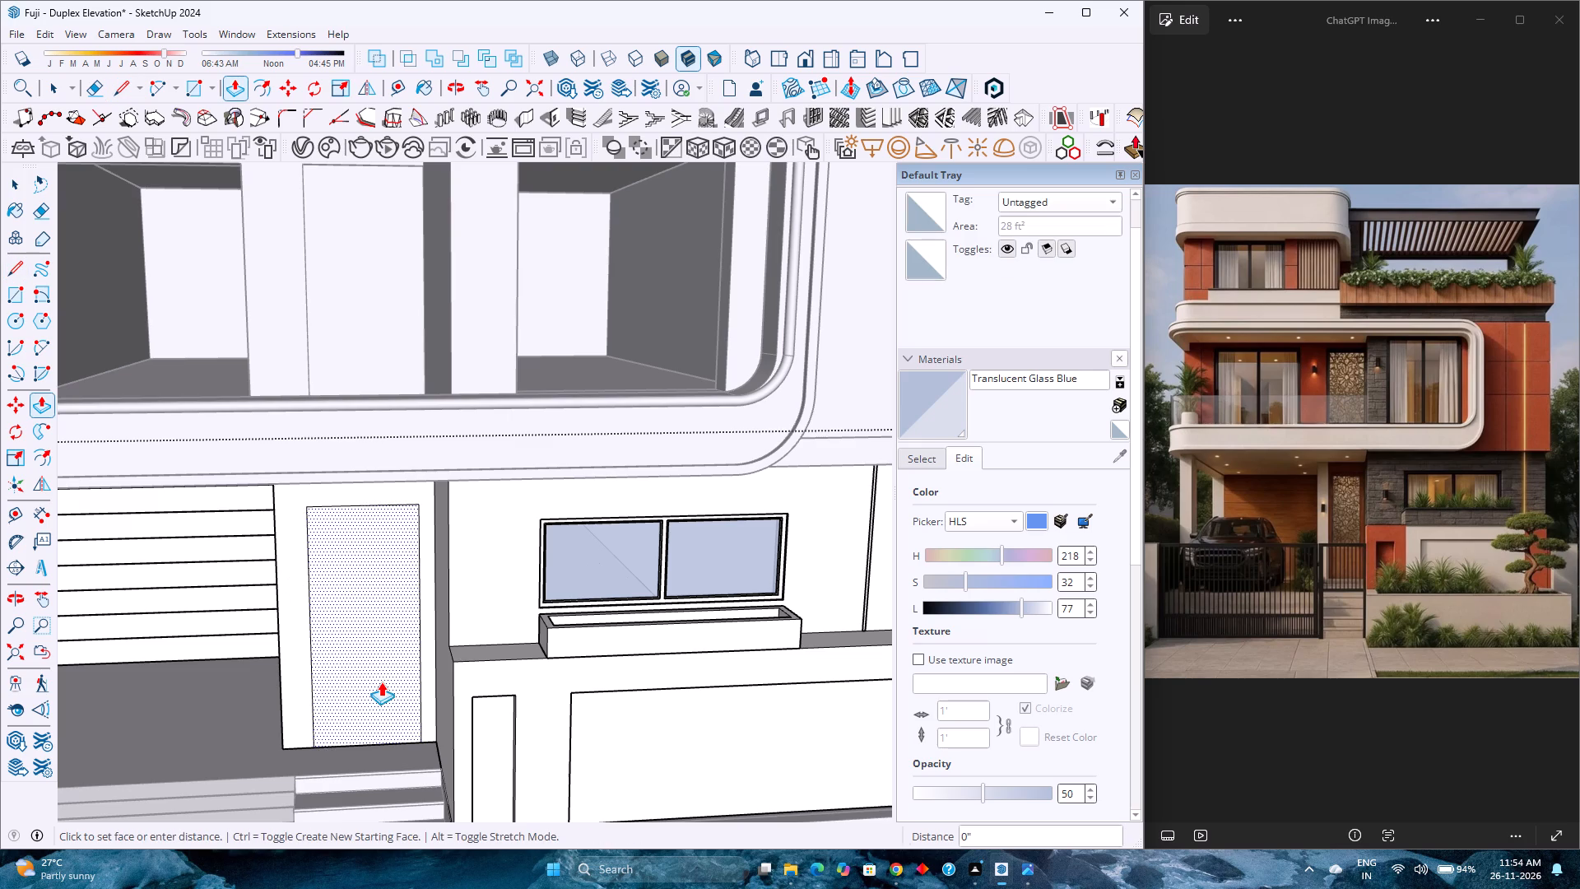
{"action": "key", "text": "3"}
{"action": "key", "text": "Return"}
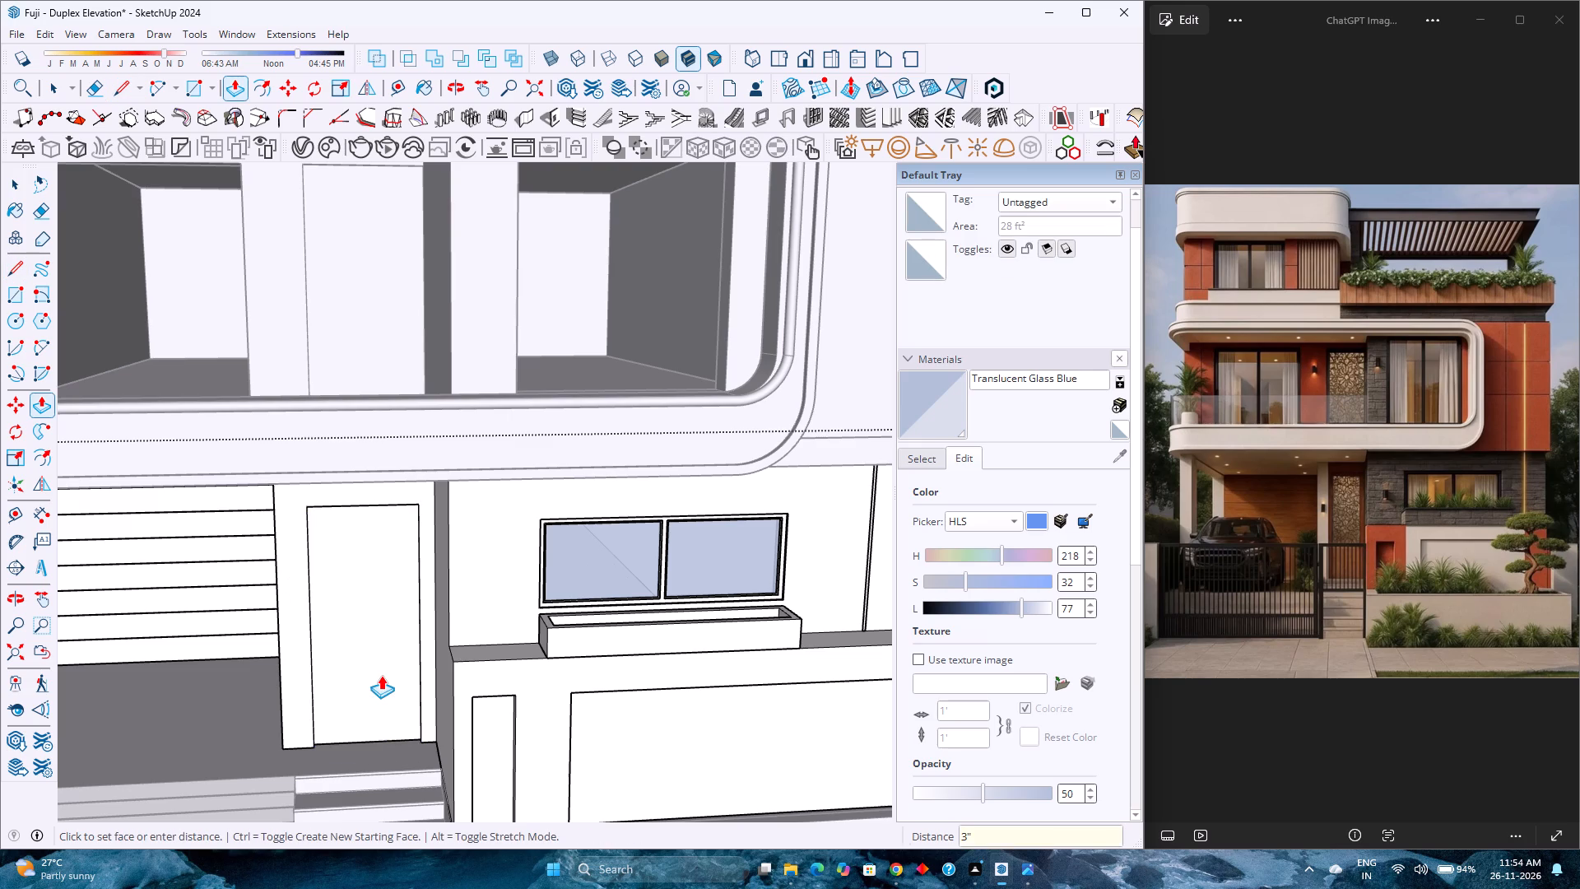
{"action": "key", "text": "space"}
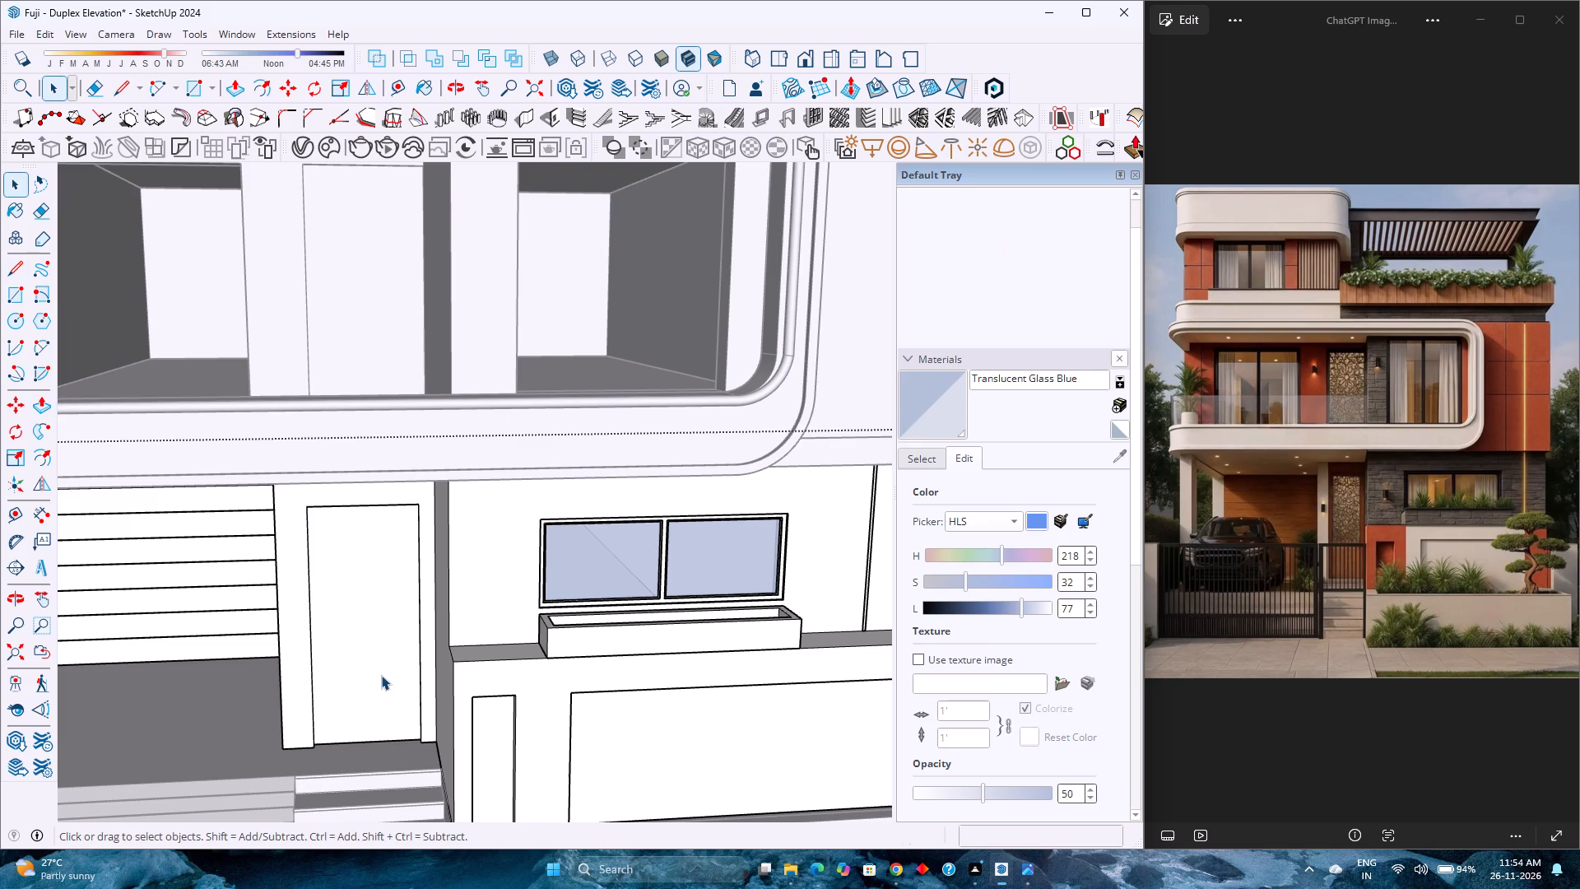
{"action": "scroll", "coordinate": [380, 675], "scroll_direction": "down", "scroll_amount": 2}
{"action": "middle_click_drag", "start_coordinate": [328, 738], "coordinate": [453, 734]}
{"action": "middle_click", "coordinate": [453, 734]}
{"action": "scroll", "coordinate": [207, 663], "scroll_direction": "down", "scroll_amount": 3}
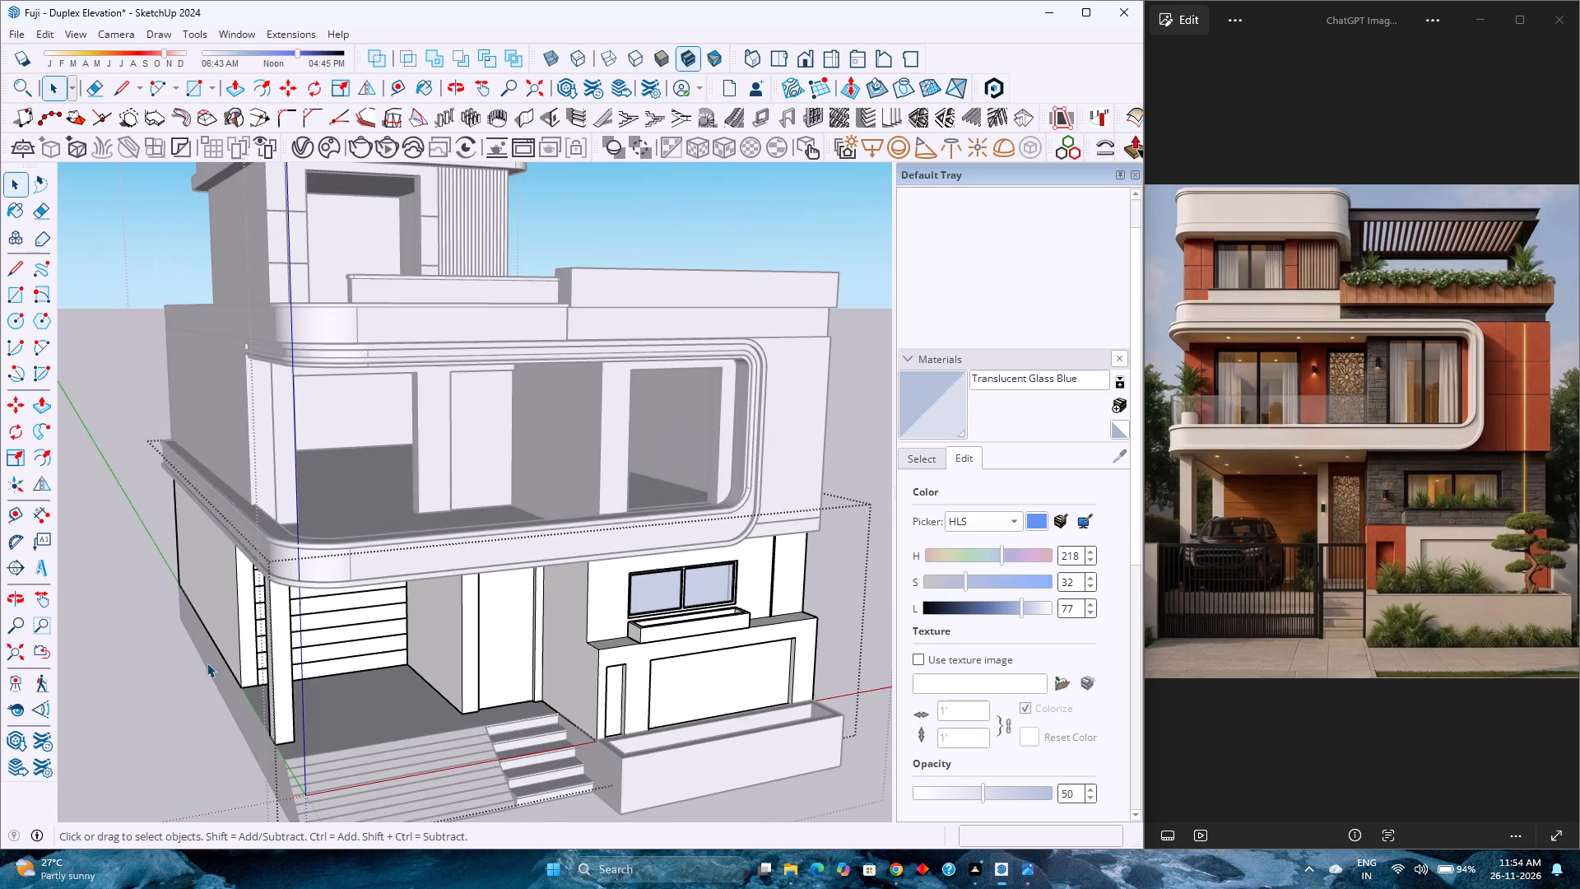
{"action": "left_click", "coordinate": [174, 681]}
Examine the porch, the new entrance door and the side of the house from the parking corner.
{"action": "scroll", "coordinate": [404, 651], "scroll_direction": "up", "scroll_amount": 3}
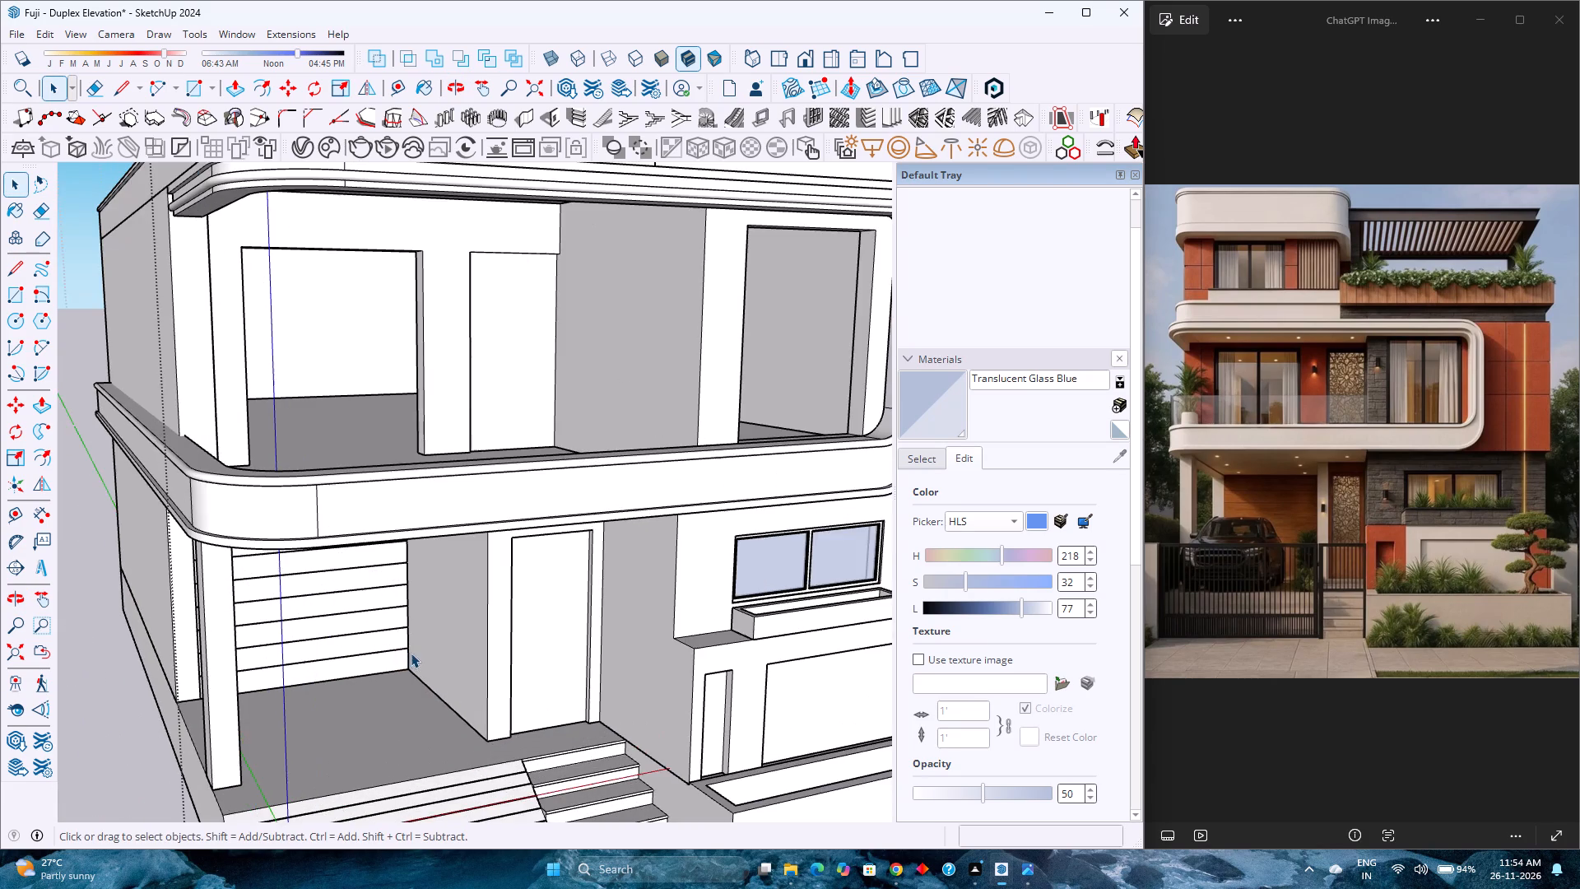
{"action": "middle_click_drag", "start_coordinate": [411, 654], "coordinate": [337, 714]}
{"action": "middle_click", "coordinate": [299, 714]}
{"action": "scroll", "coordinate": [295, 713], "scroll_direction": "down", "scroll_amount": 5}
{"action": "middle_click_drag", "start_coordinate": [178, 748], "coordinate": [360, 653]}
{"action": "middle_click", "coordinate": [360, 653]}
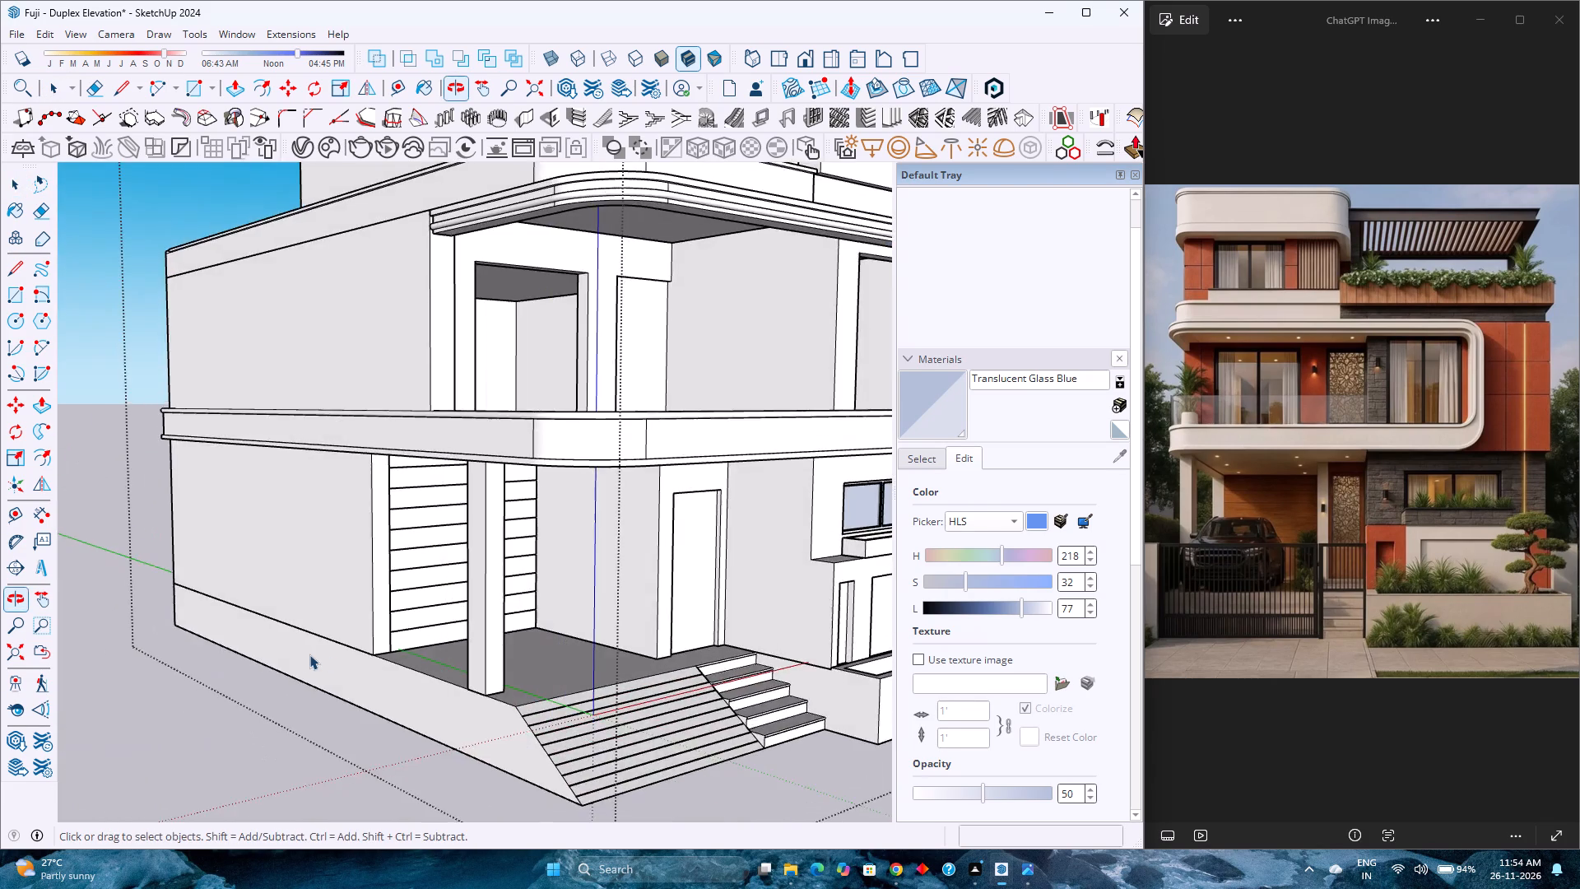
{"action": "scroll", "coordinate": [304, 653], "scroll_direction": "down", "scroll_amount": 6}
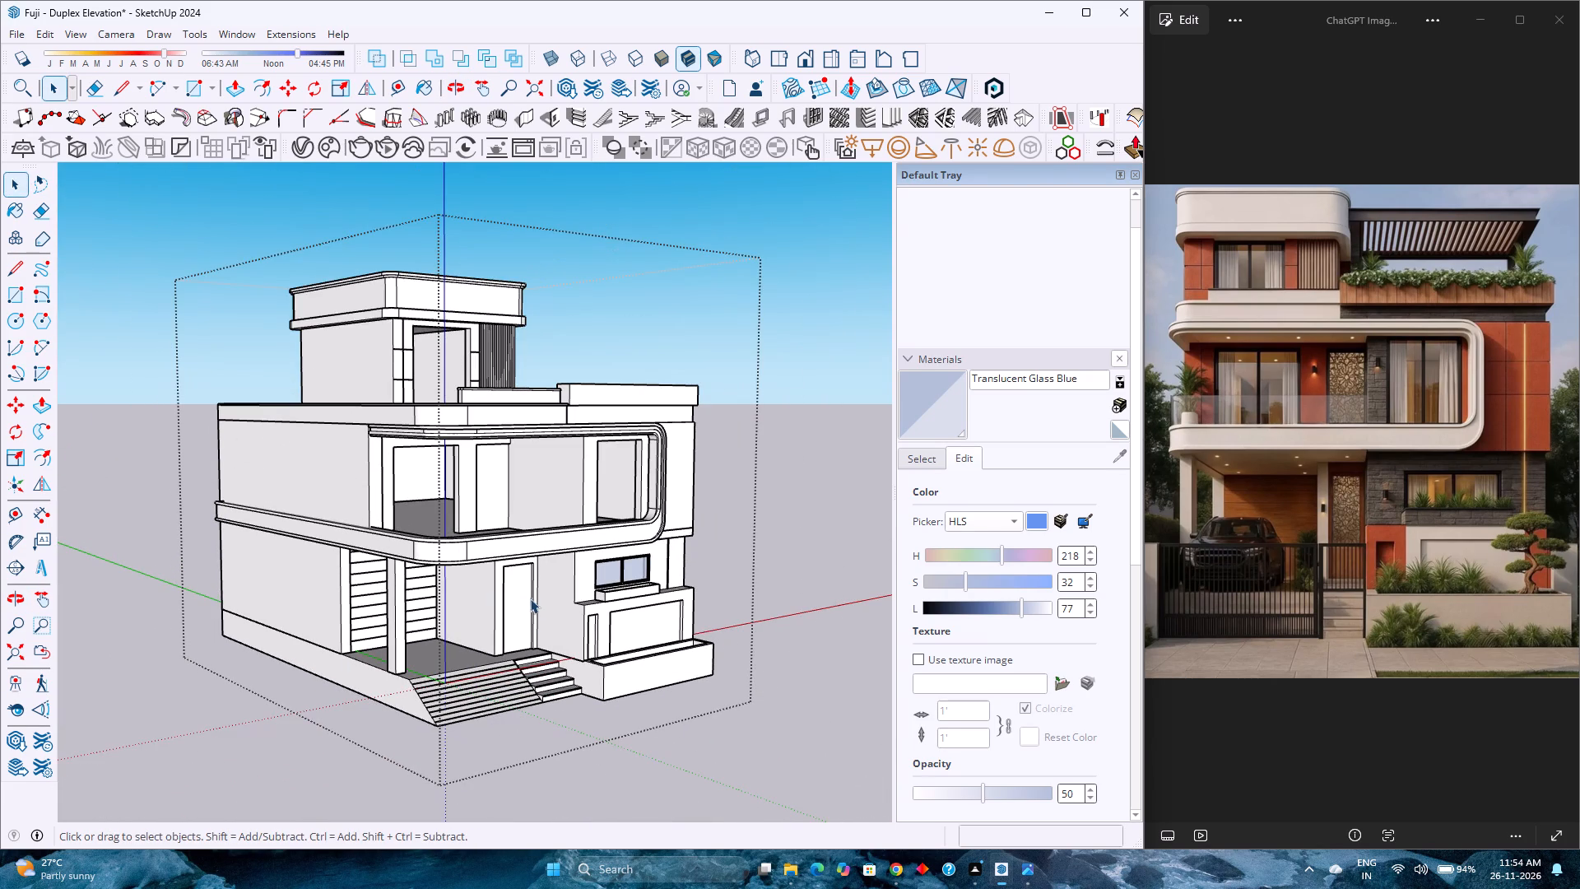
Inside the ground-floor wall group, place a vertical guide on the porch side wall 1' from its corner with the slatted wall.
{"action": "scroll", "coordinate": [565, 577], "scroll_direction": "up", "scroll_amount": 3}
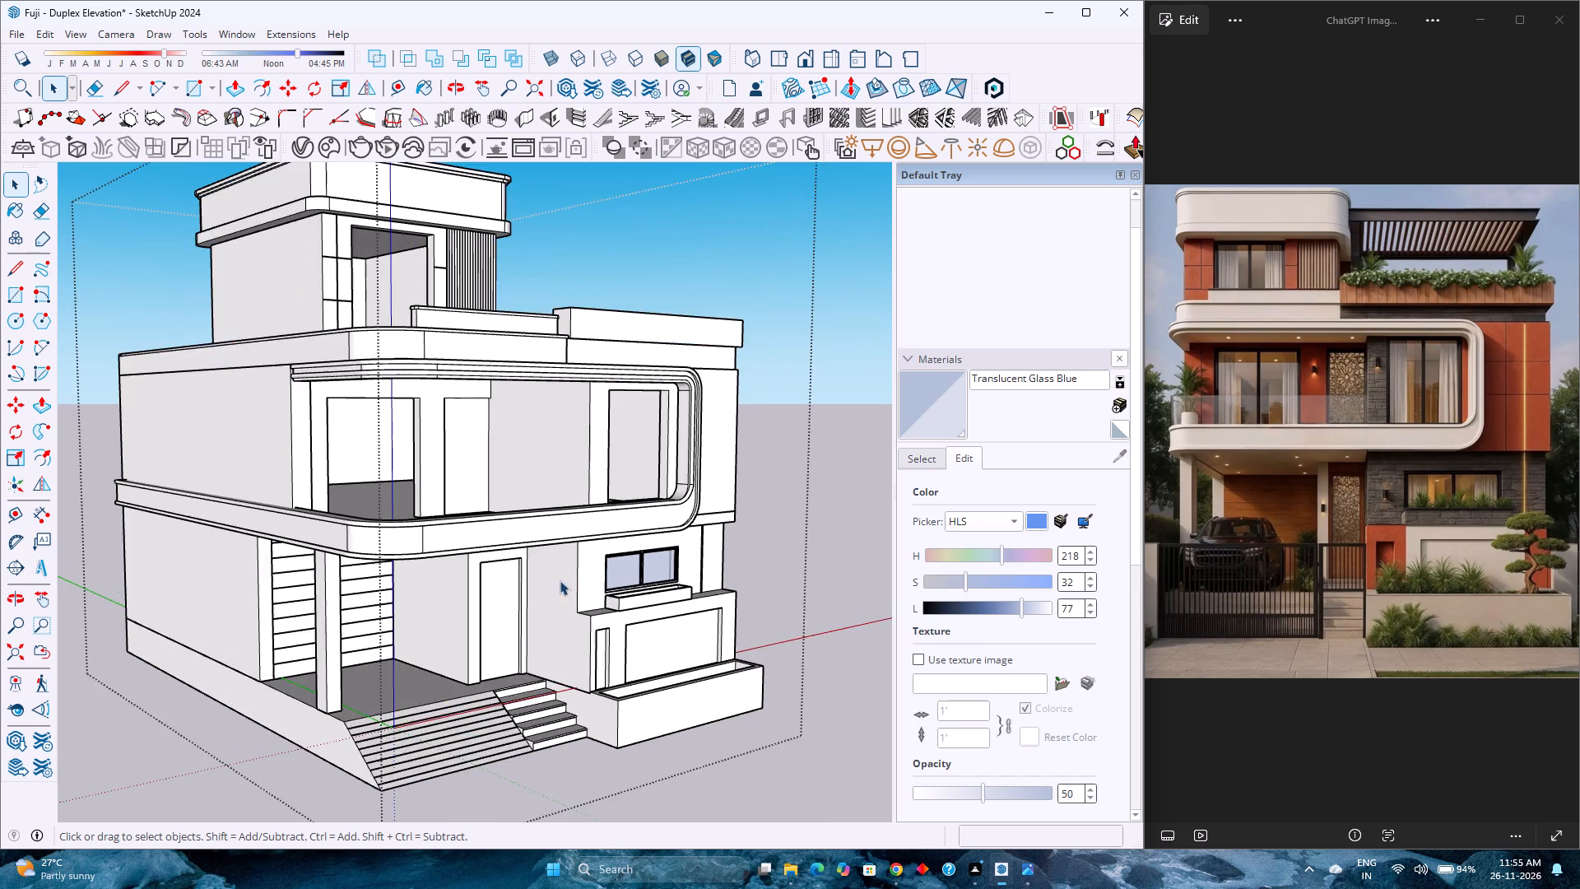
{"action": "scroll", "coordinate": [537, 586], "scroll_direction": "up", "scroll_amount": 7}
{"action": "middle_click_drag", "start_coordinate": [416, 602], "coordinate": [452, 604]}
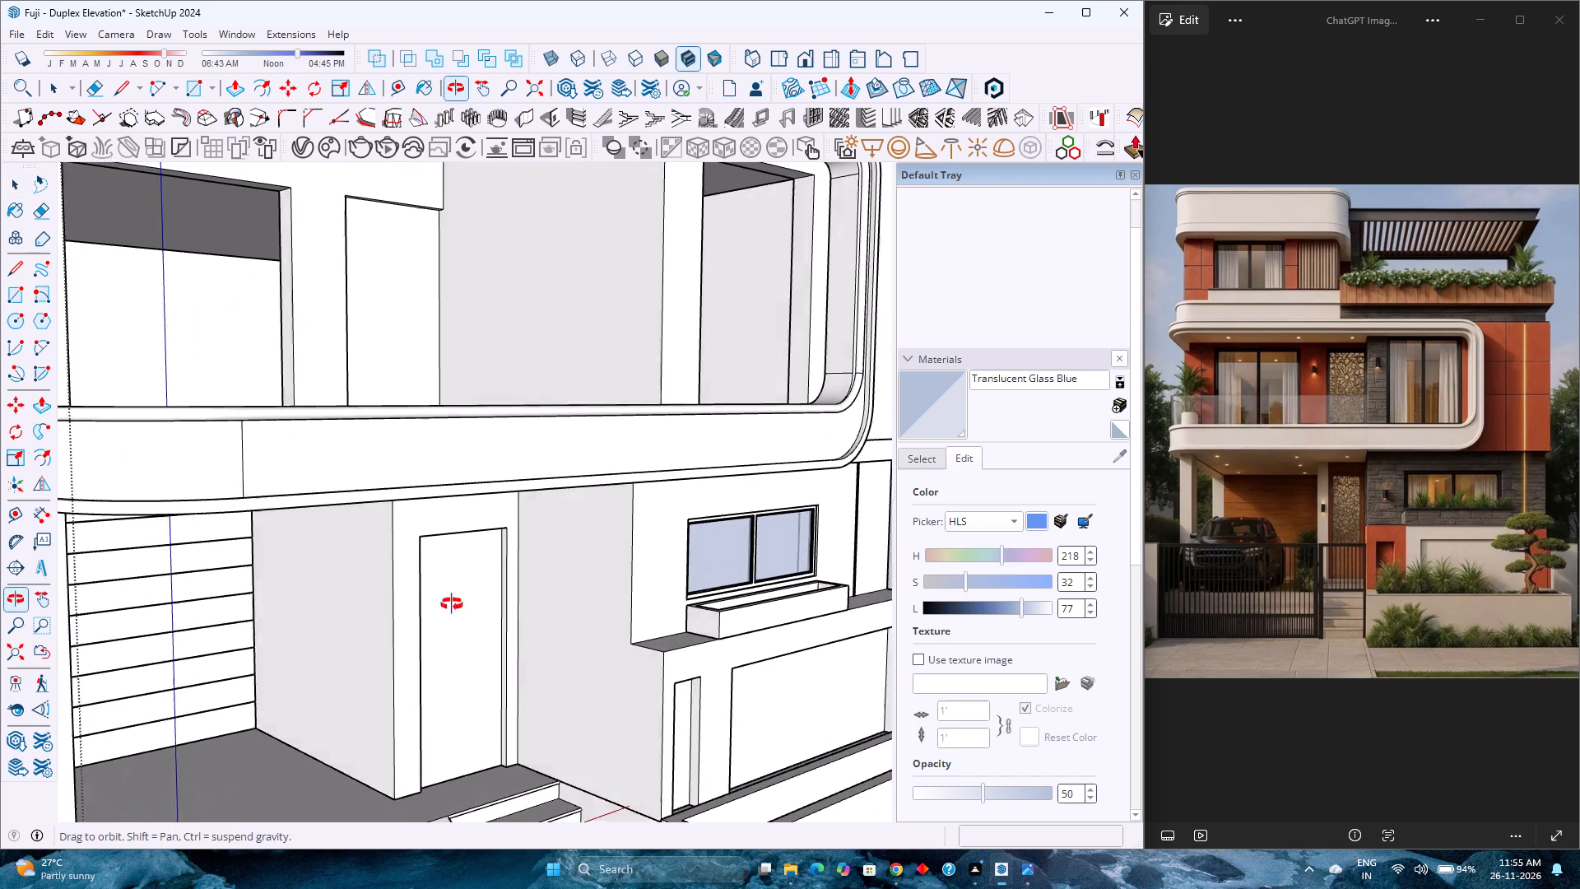
{"action": "middle_click_drag", "start_coordinate": [452, 604], "coordinate": [541, 604]}
{"action": "scroll", "coordinate": [541, 603], "scroll_direction": "down", "scroll_amount": 3}
{"action": "scroll", "coordinate": [437, 619], "scroll_direction": "up", "scroll_amount": 3}
{"action": "middle_click_drag", "start_coordinate": [346, 649], "coordinate": [368, 626]}
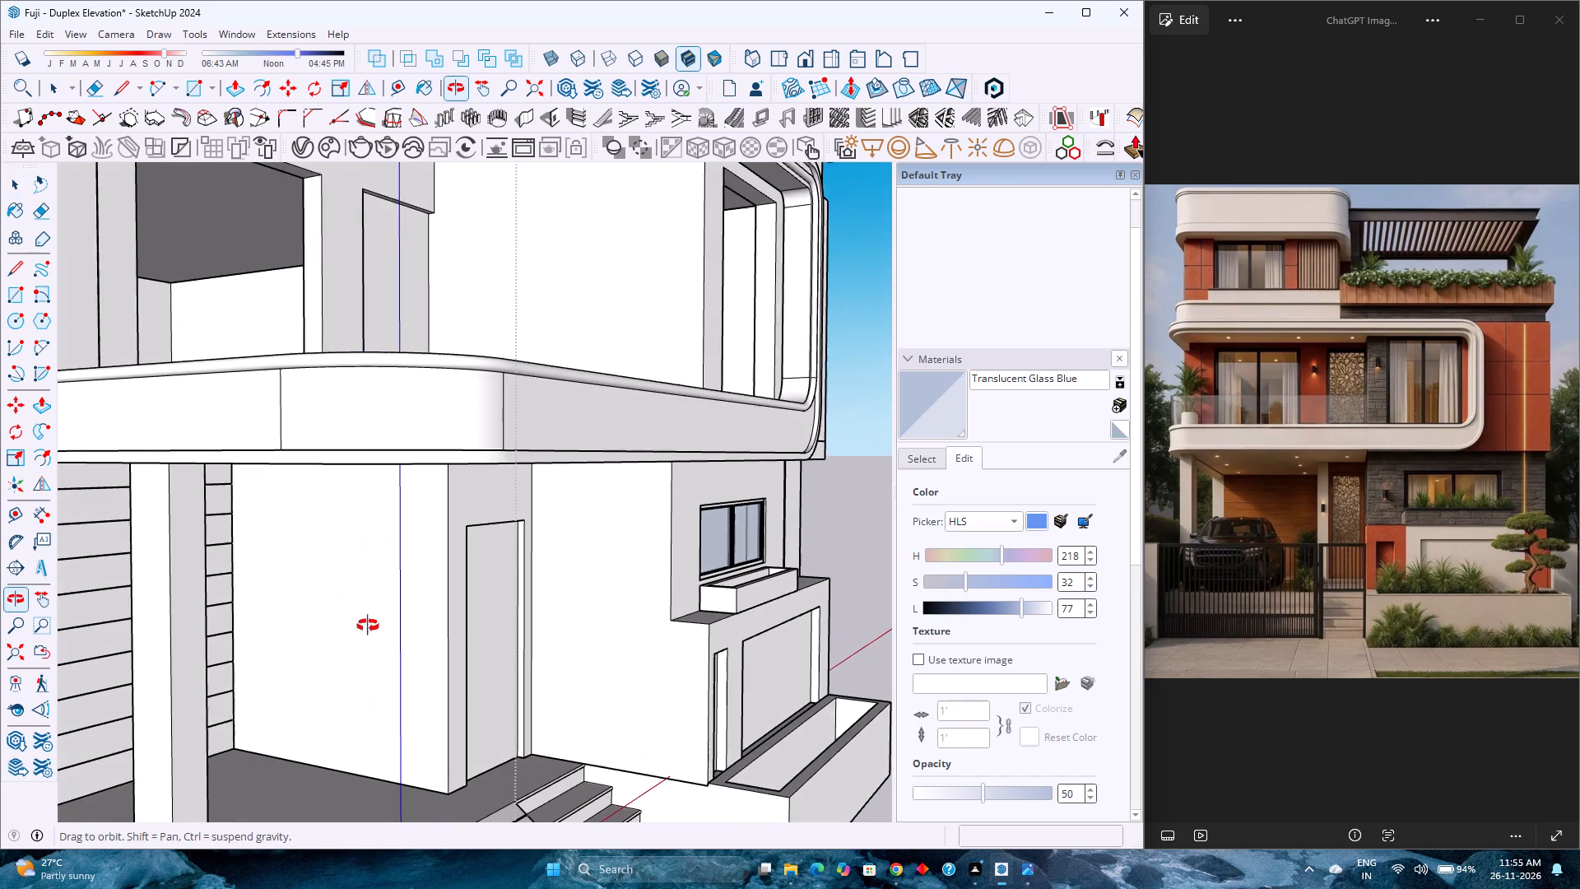
{"action": "middle_click_drag", "start_coordinate": [368, 626], "coordinate": [368, 624]}
{"action": "middle_click_drag", "start_coordinate": [355, 619], "coordinate": [369, 582]}
{"action": "double_click", "coordinate": [334, 620]}
{"action": "scroll", "coordinate": [332, 621], "scroll_direction": "up", "scroll_amount": 2}
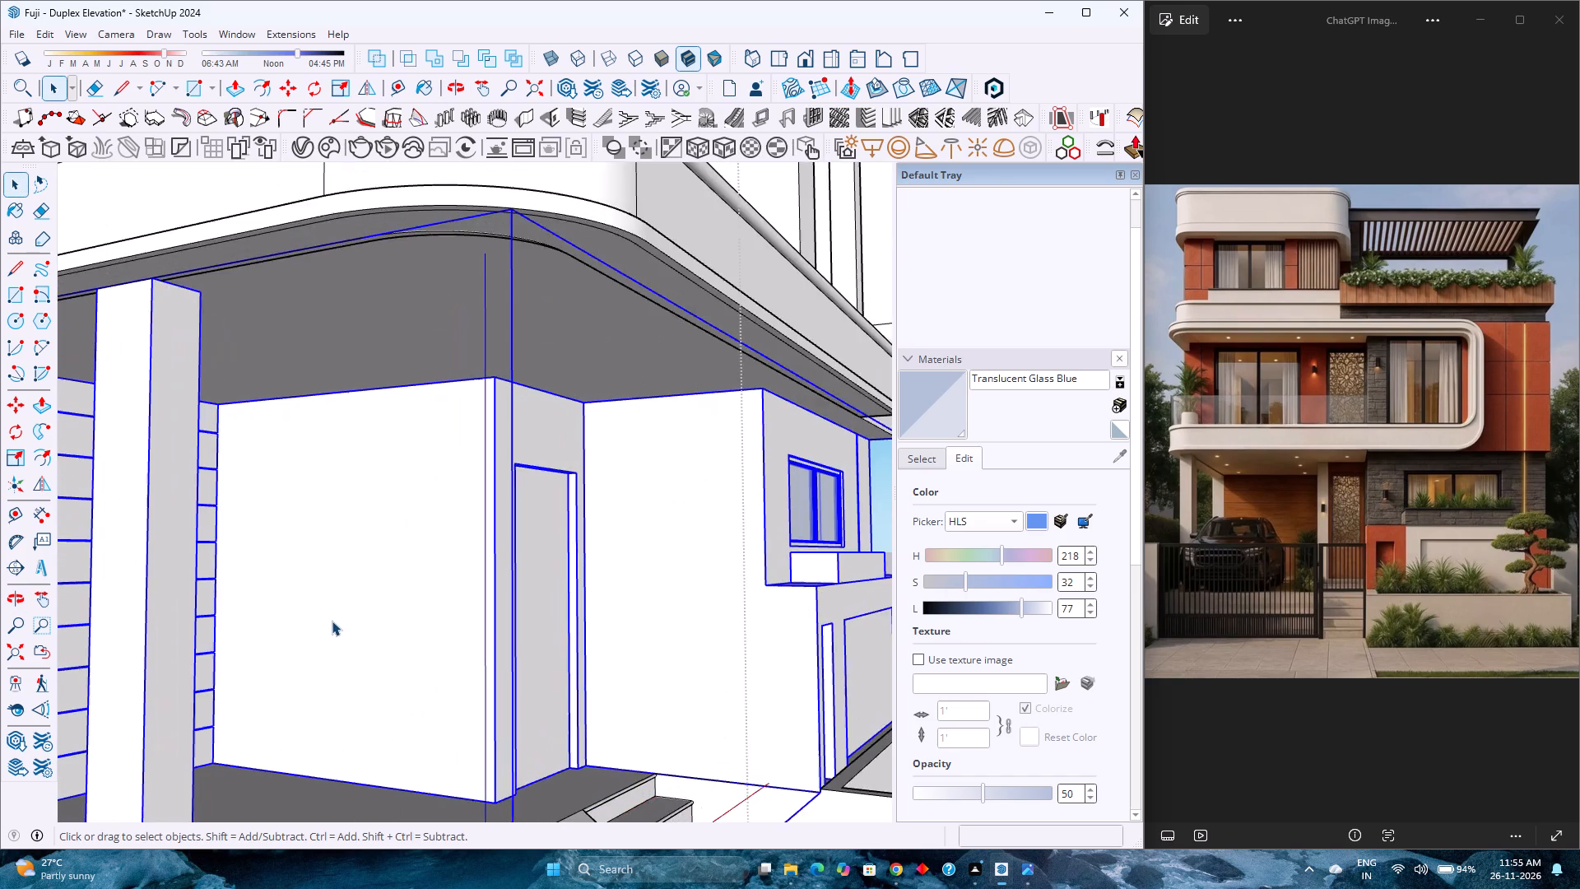
{"action": "double_click", "coordinate": [332, 621]}
{"action": "scroll", "coordinate": [332, 621], "scroll_direction": "up", "scroll_amount": 2}
{"action": "left_click", "coordinate": [332, 621]}
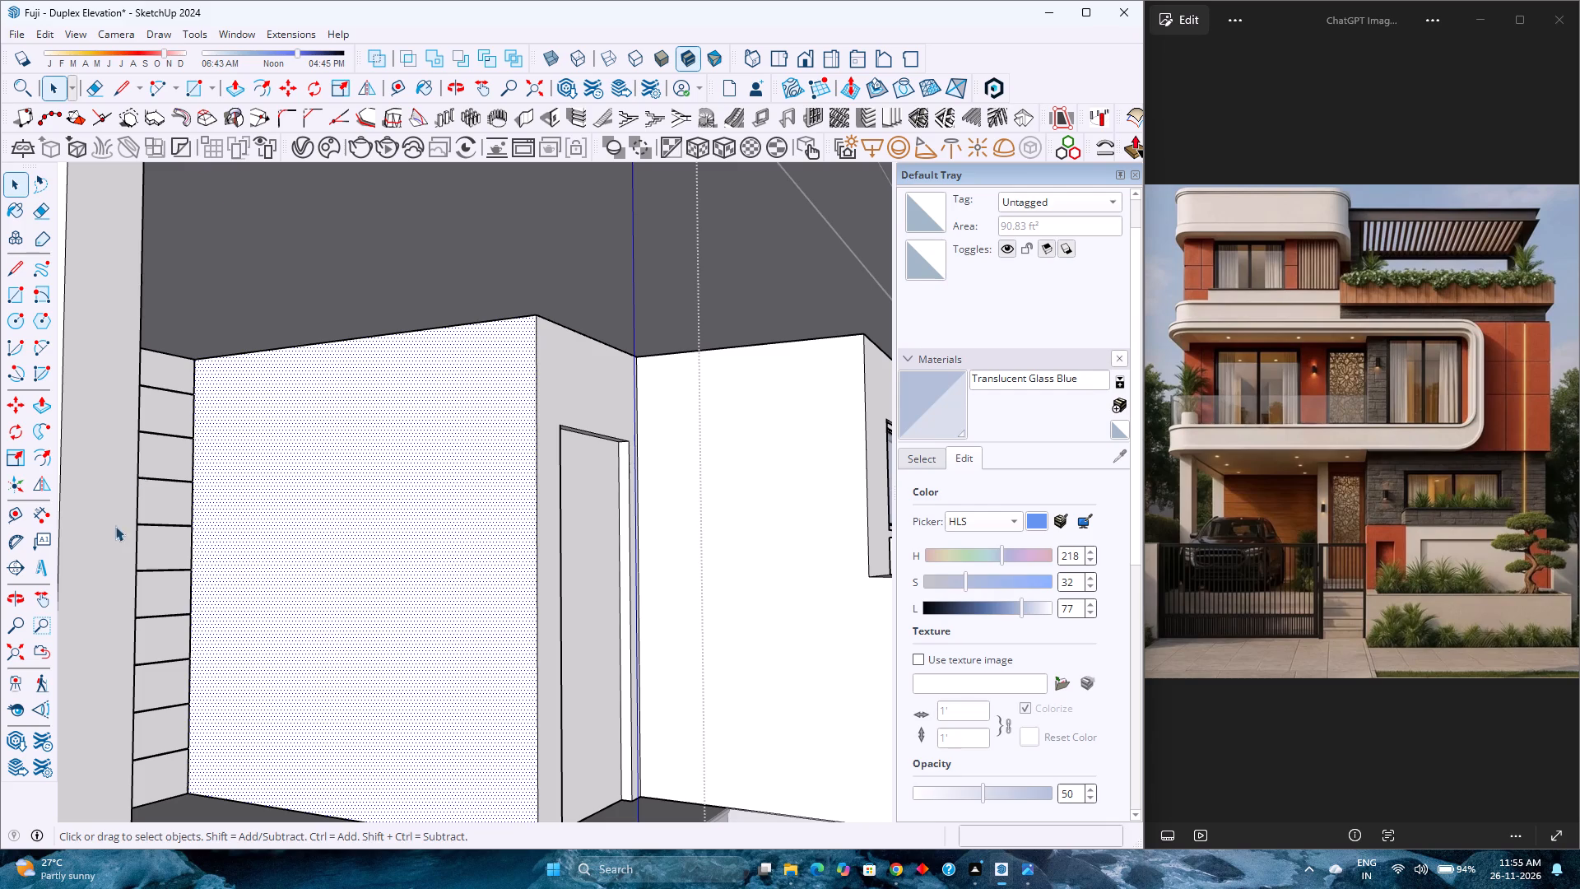
{"action": "left_click", "coordinate": [388, 91]}
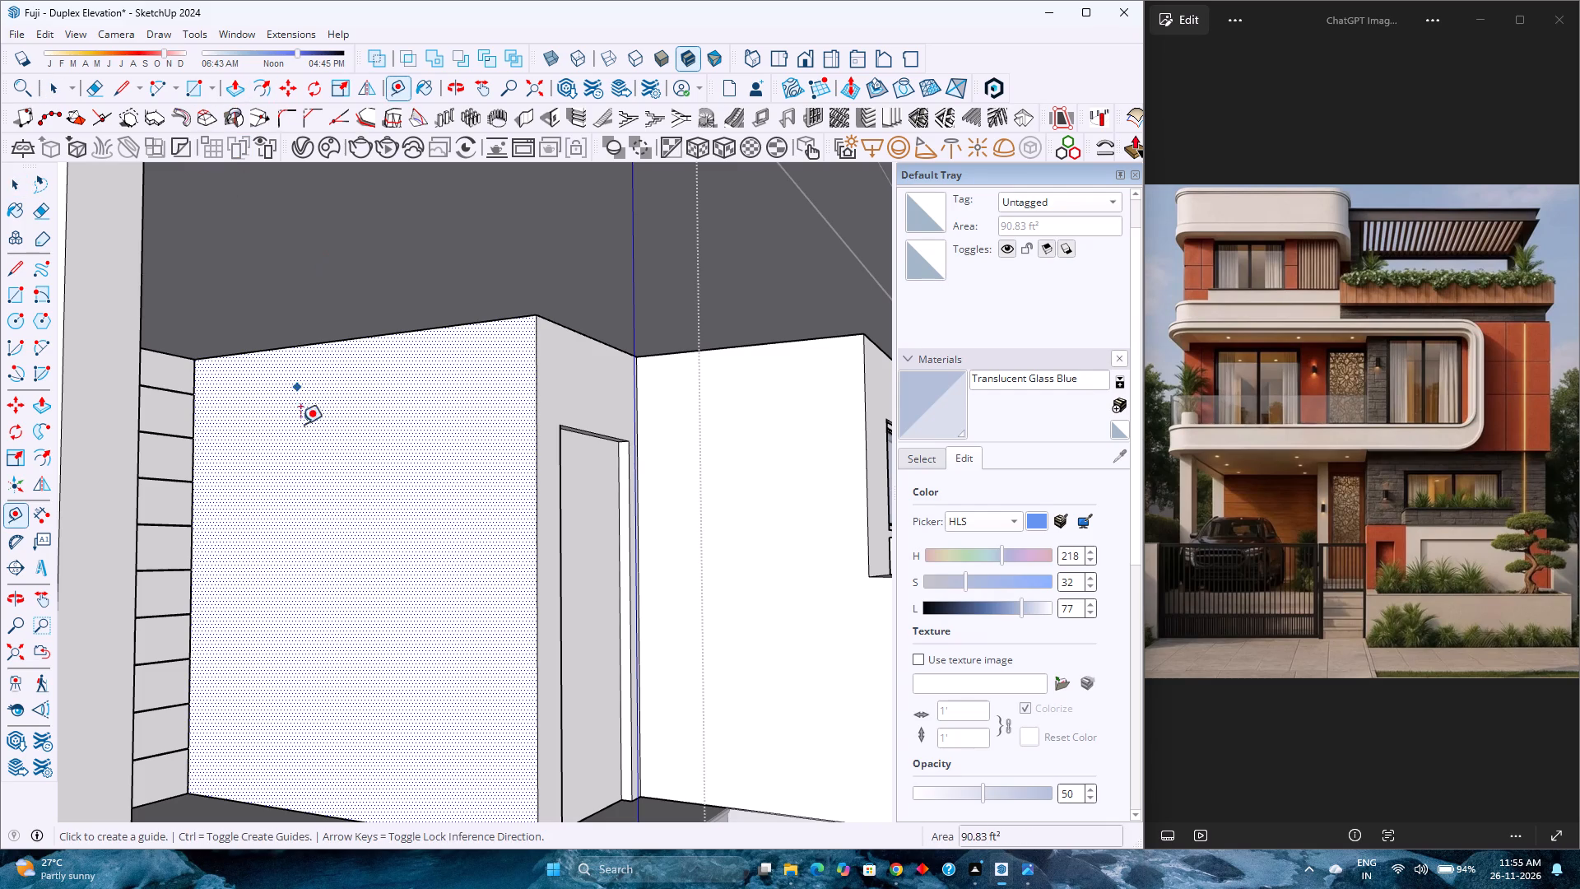
{"action": "left_click", "coordinate": [194, 454]}
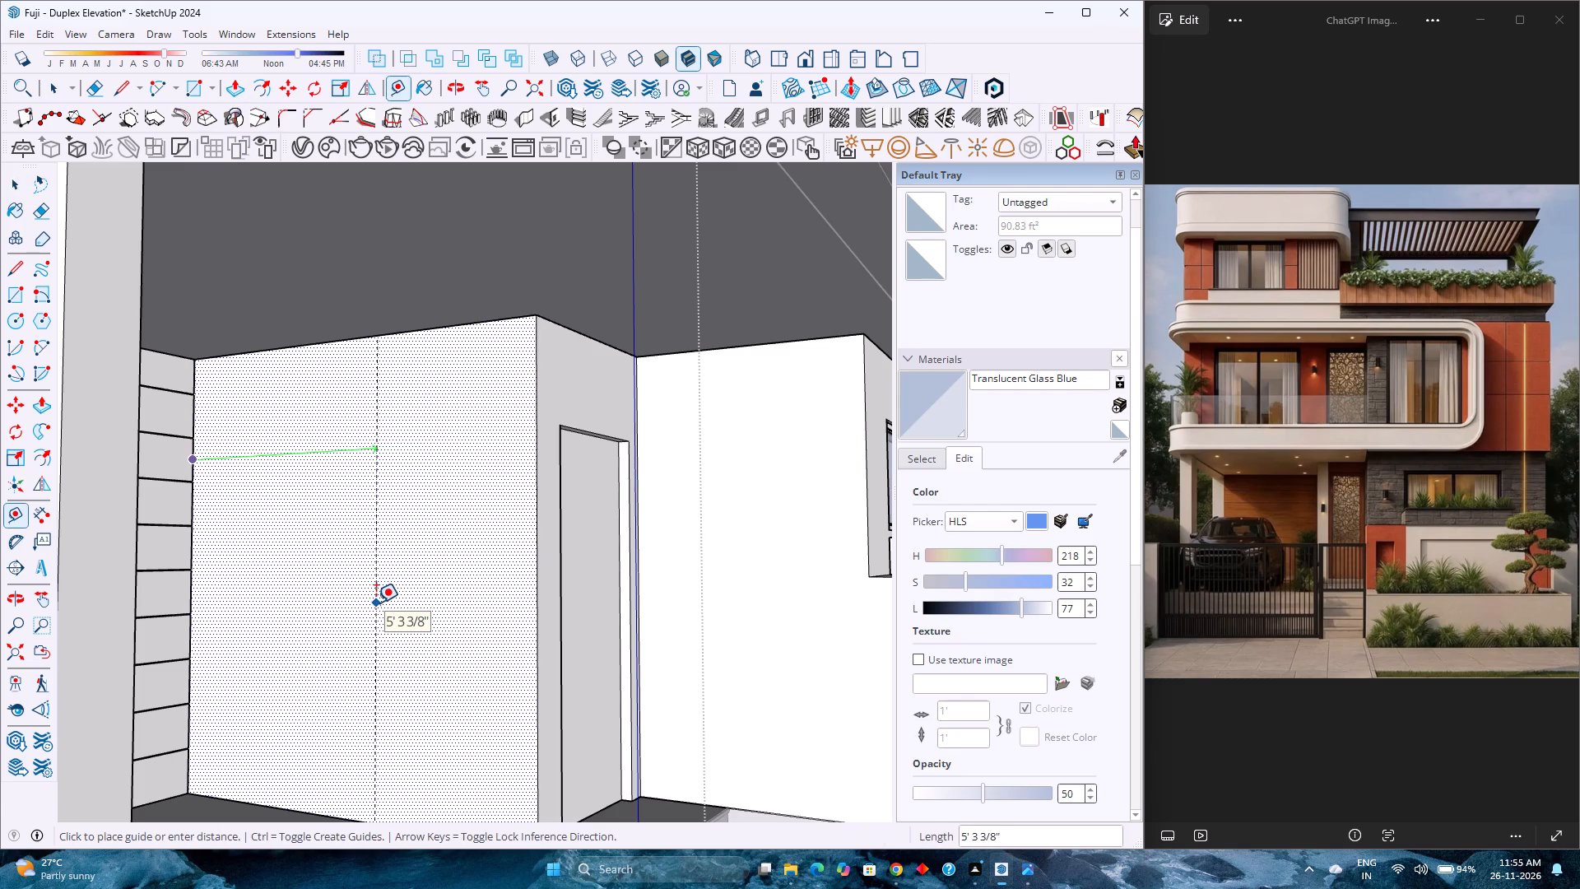
{"action": "type", "text": "1'"}
{"action": "key", "text": "Return"}
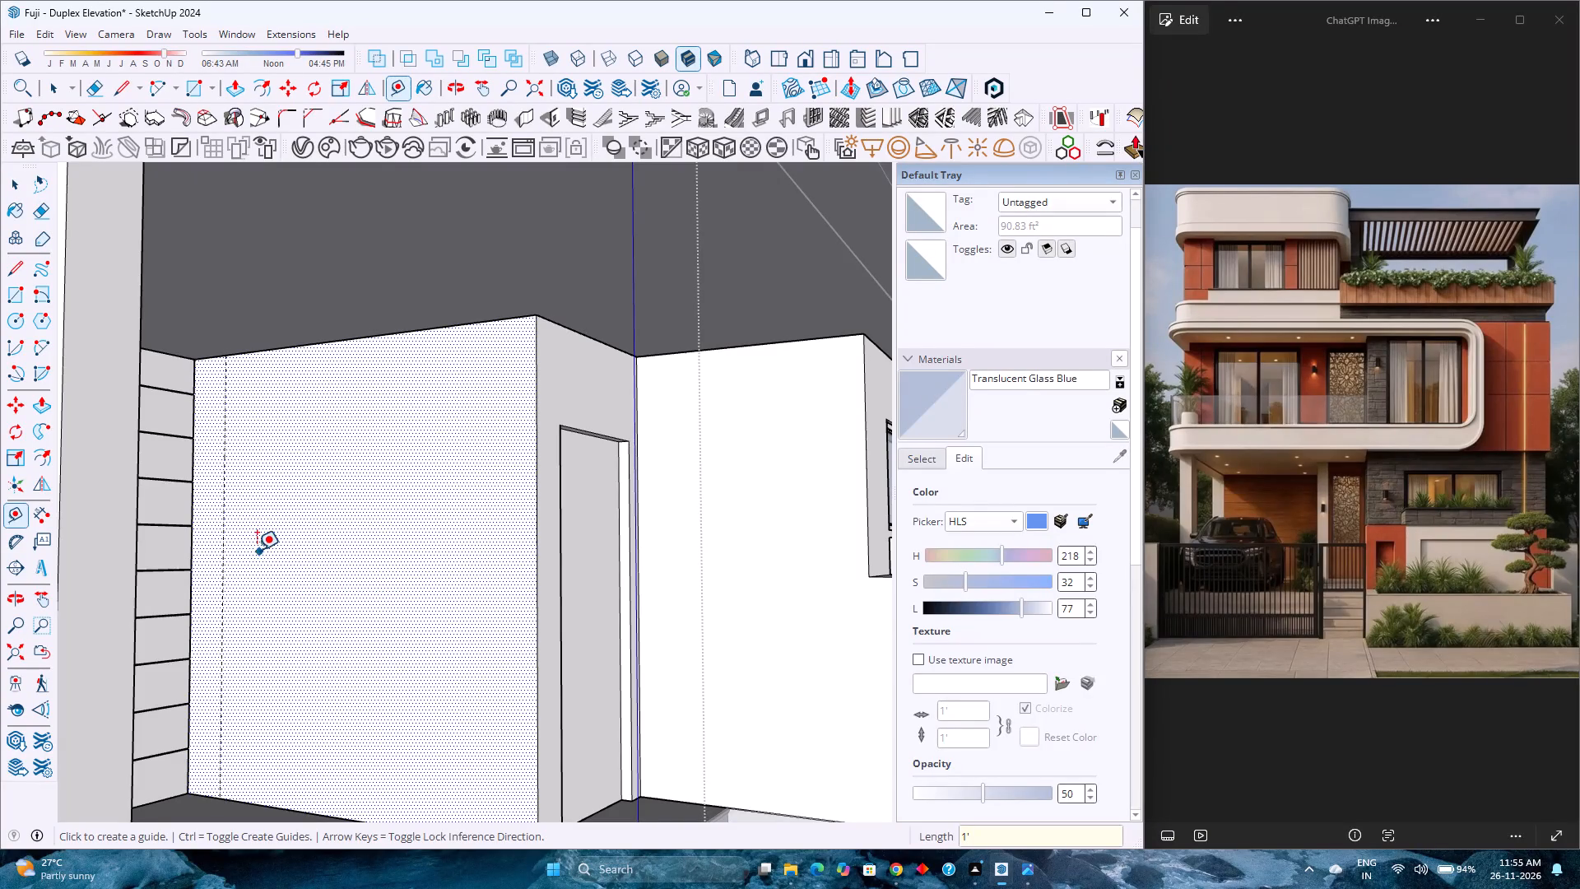
Place a second vertical guide 4'2" from the first, along the porch side wall toward the entrance door.
{"action": "left_click", "coordinate": [225, 506]}
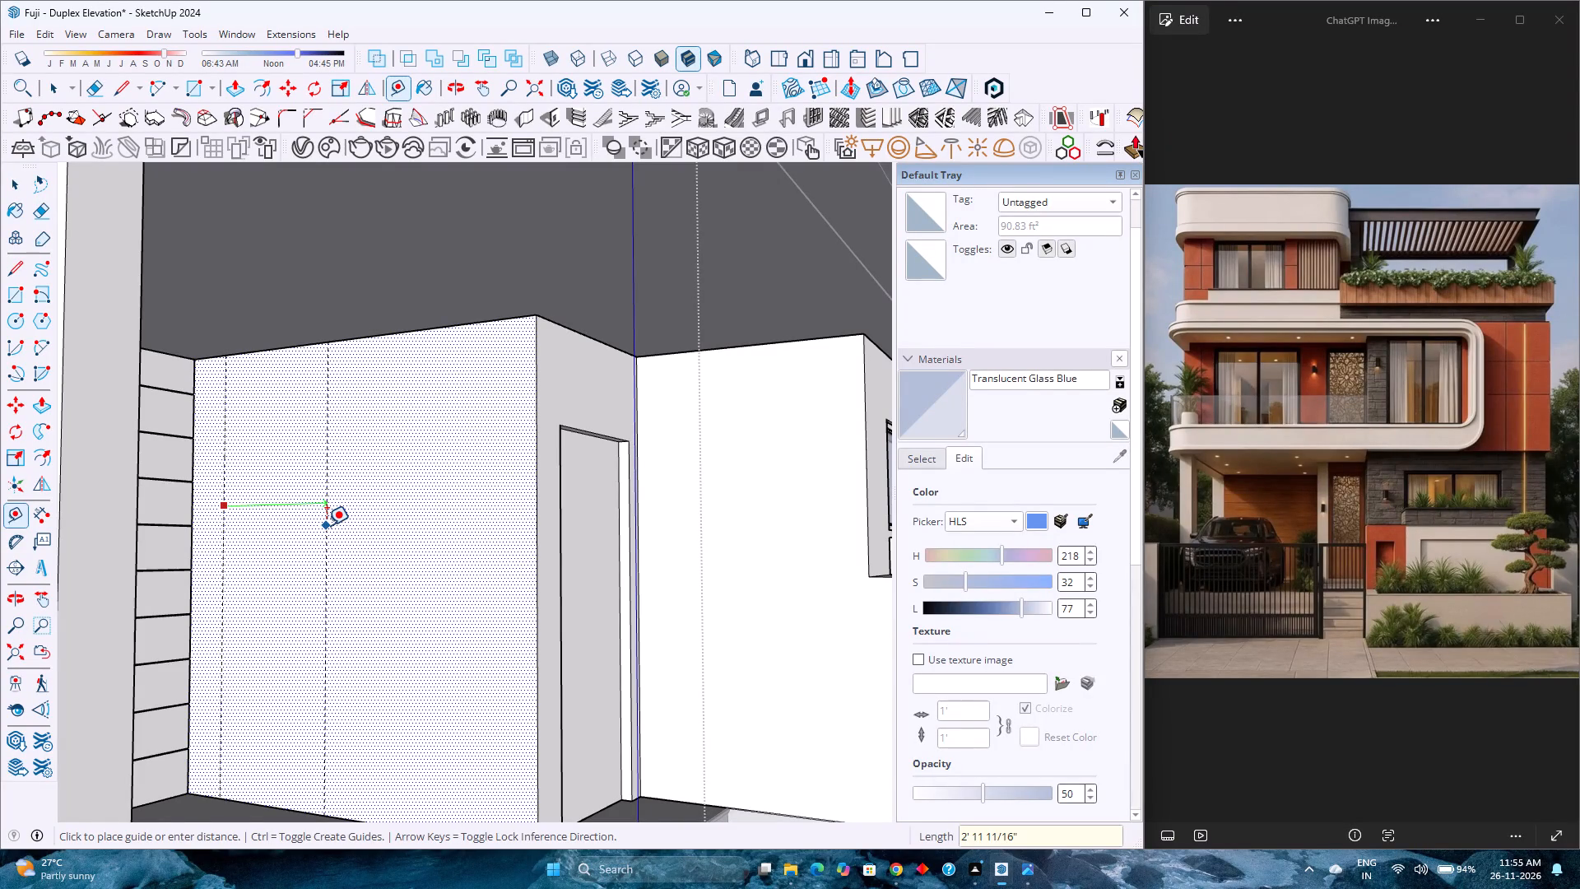
{"action": "key", "text": "Left"}
{"action": "type", "text": "4'2"}
{"action": "key", "text": "Return"}
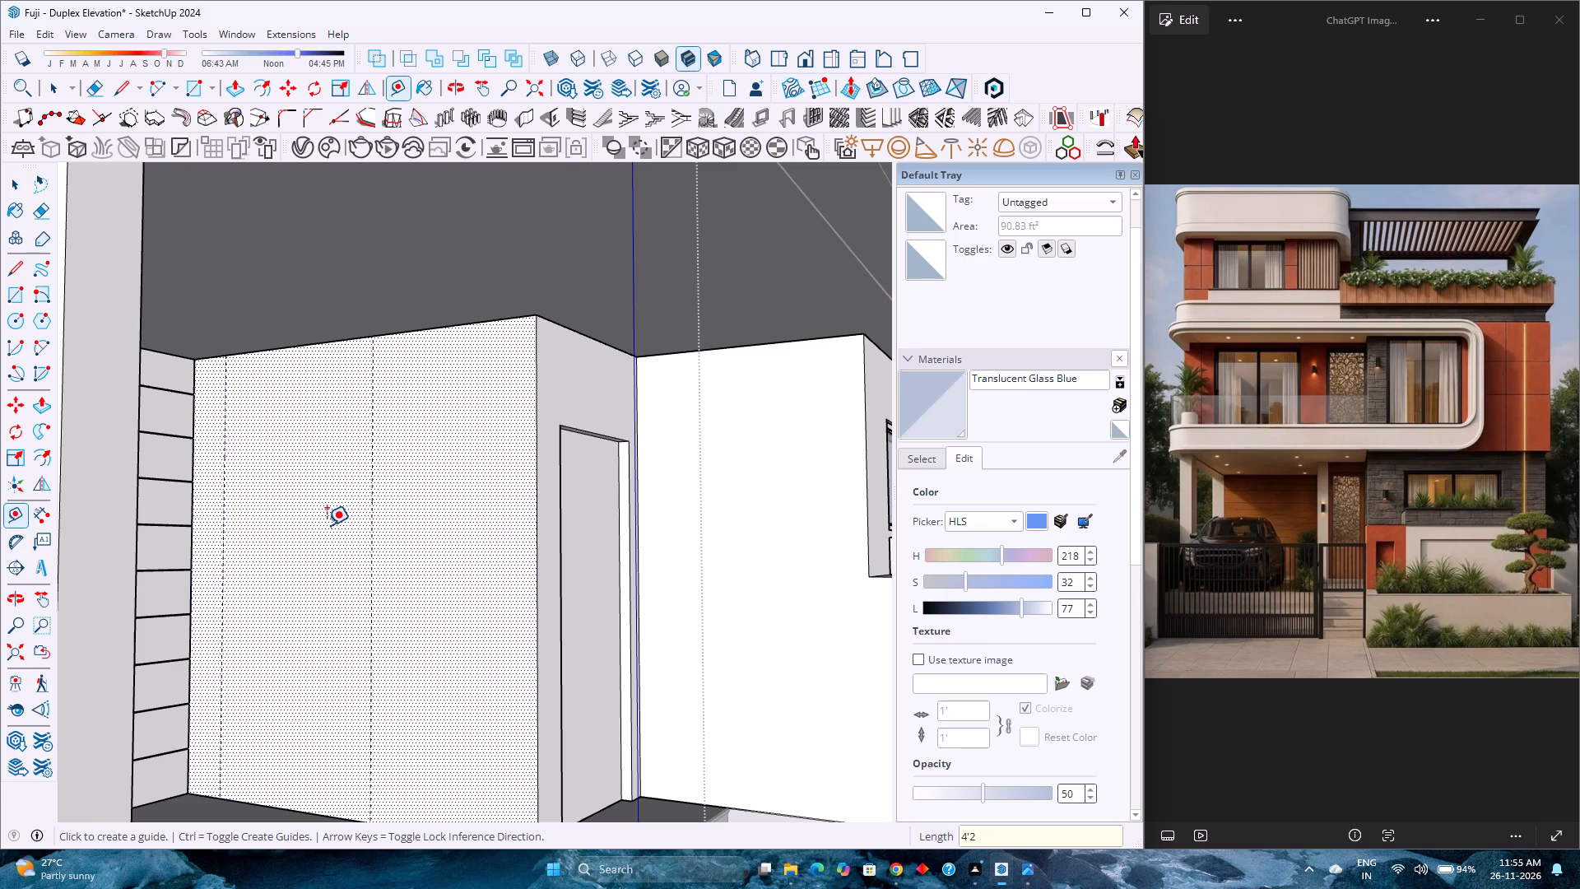
Place a horizontal guide 8' above the base edge of the porch side wall.
{"action": "left_click", "coordinate": [281, 806]}
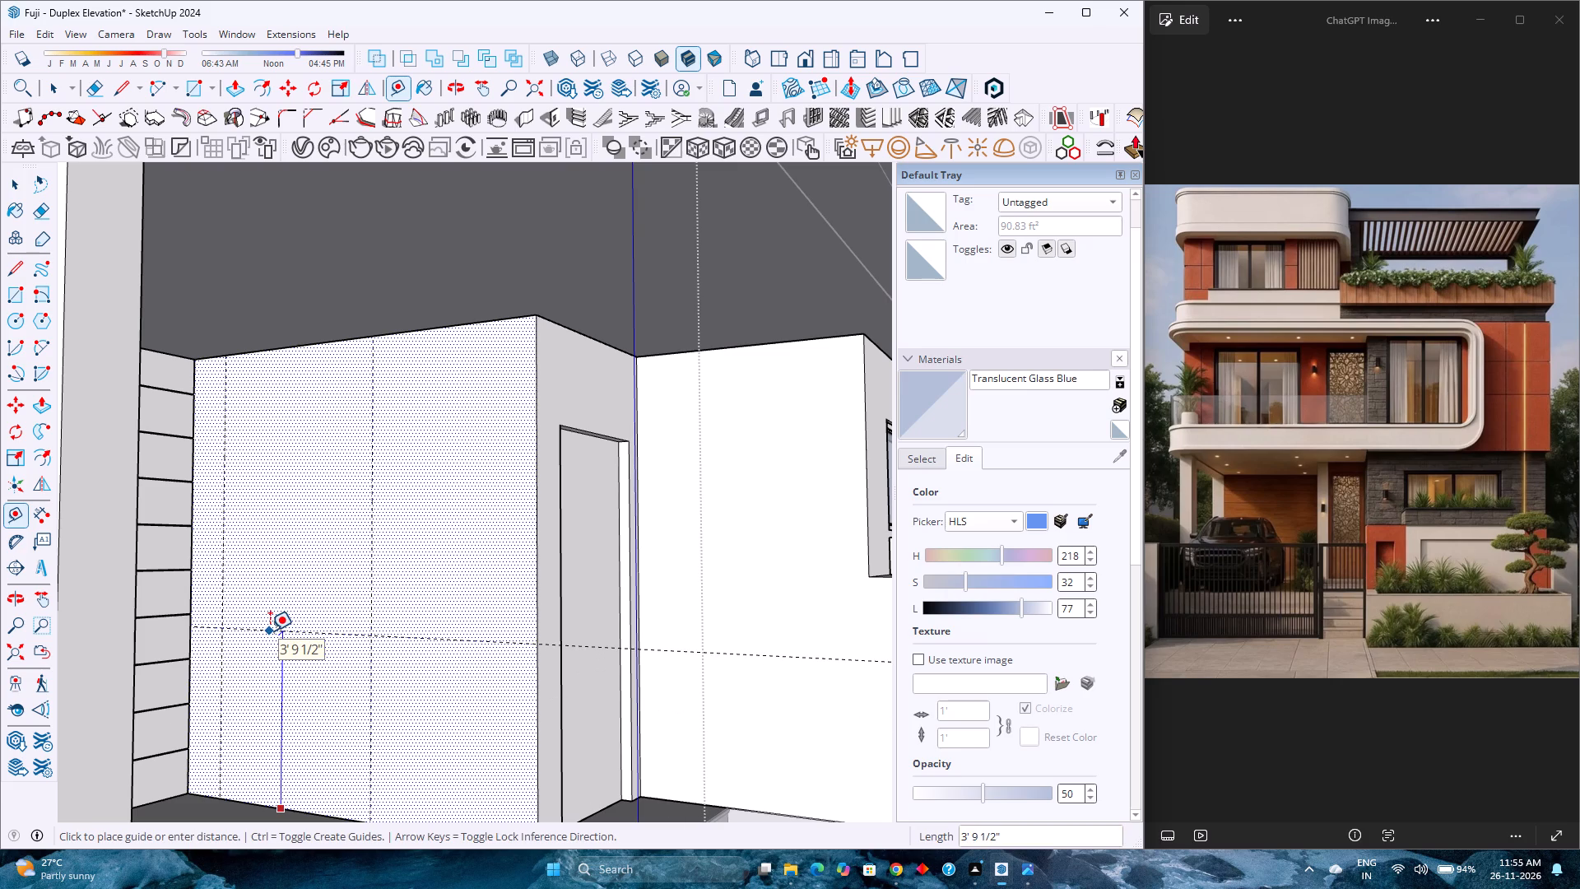
{"action": "type", "text": "7'6"}
{"action": "key", "text": "Return"}
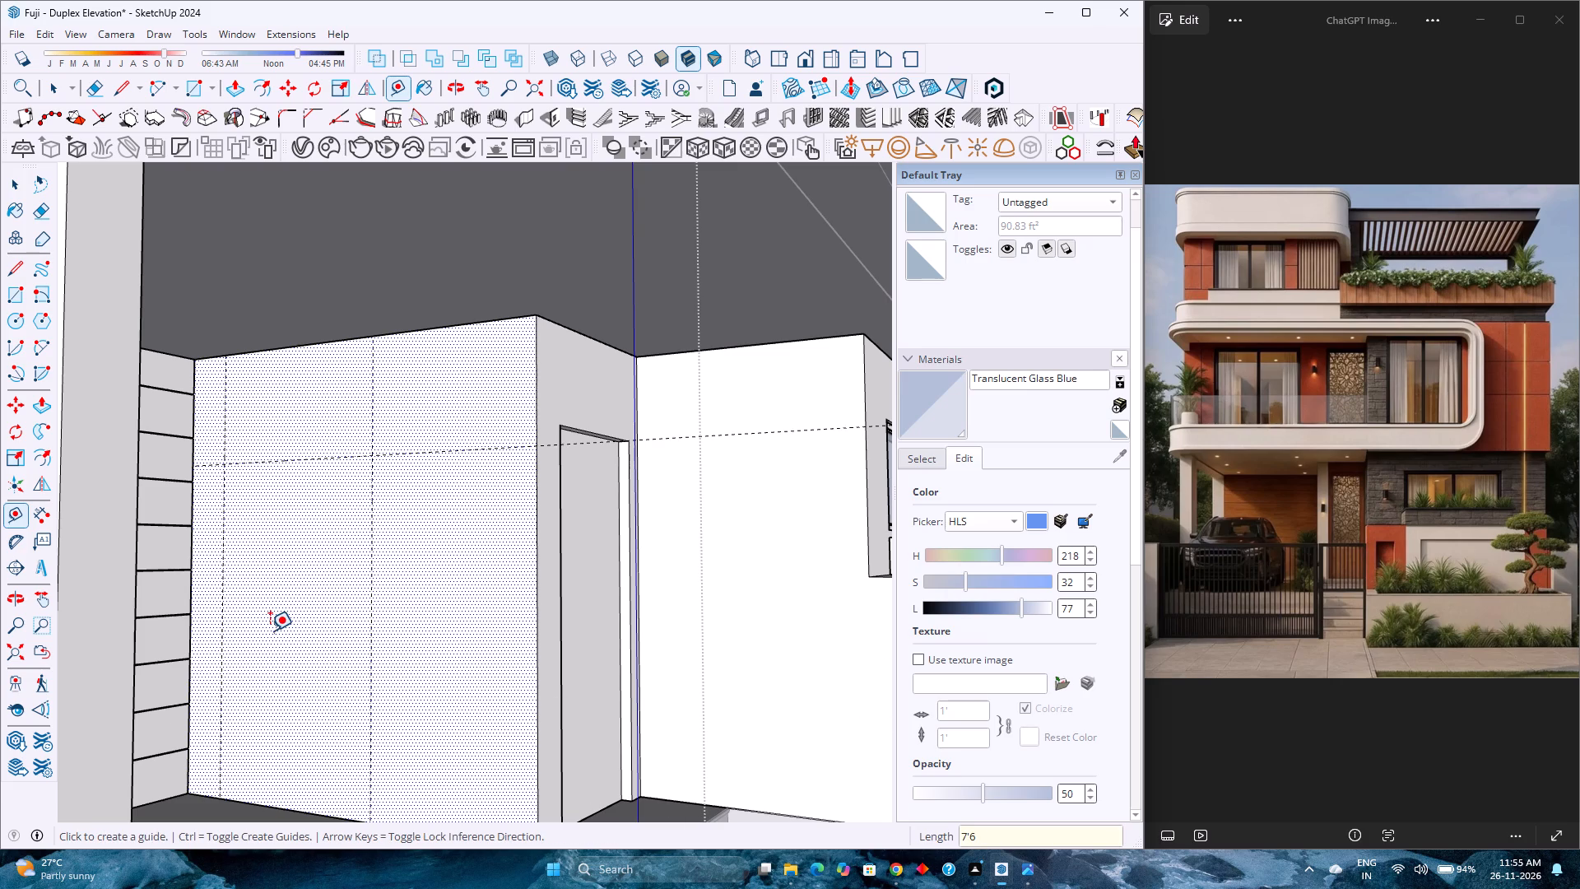
{"action": "type", "text": "8'"}
{"action": "key", "text": "Return"}
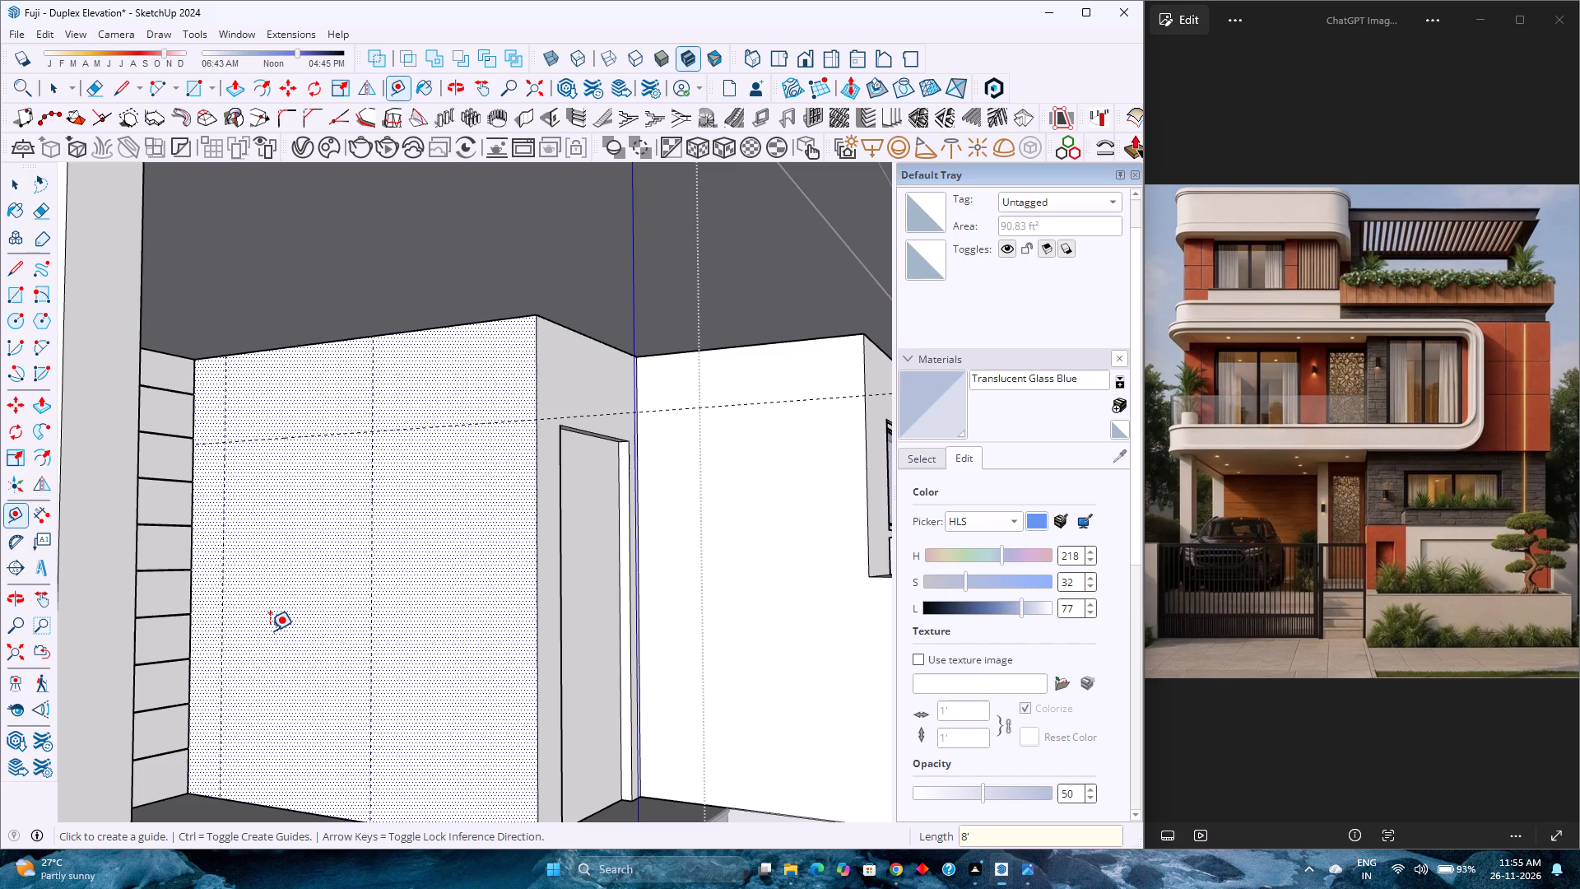
Draw a 4'2" by 8' rectangle on the porch side wall between the two vertical guides, from the horizontal guide down to the floor.
{"action": "scroll", "coordinate": [250, 624], "scroll_direction": "down", "scroll_amount": 6}
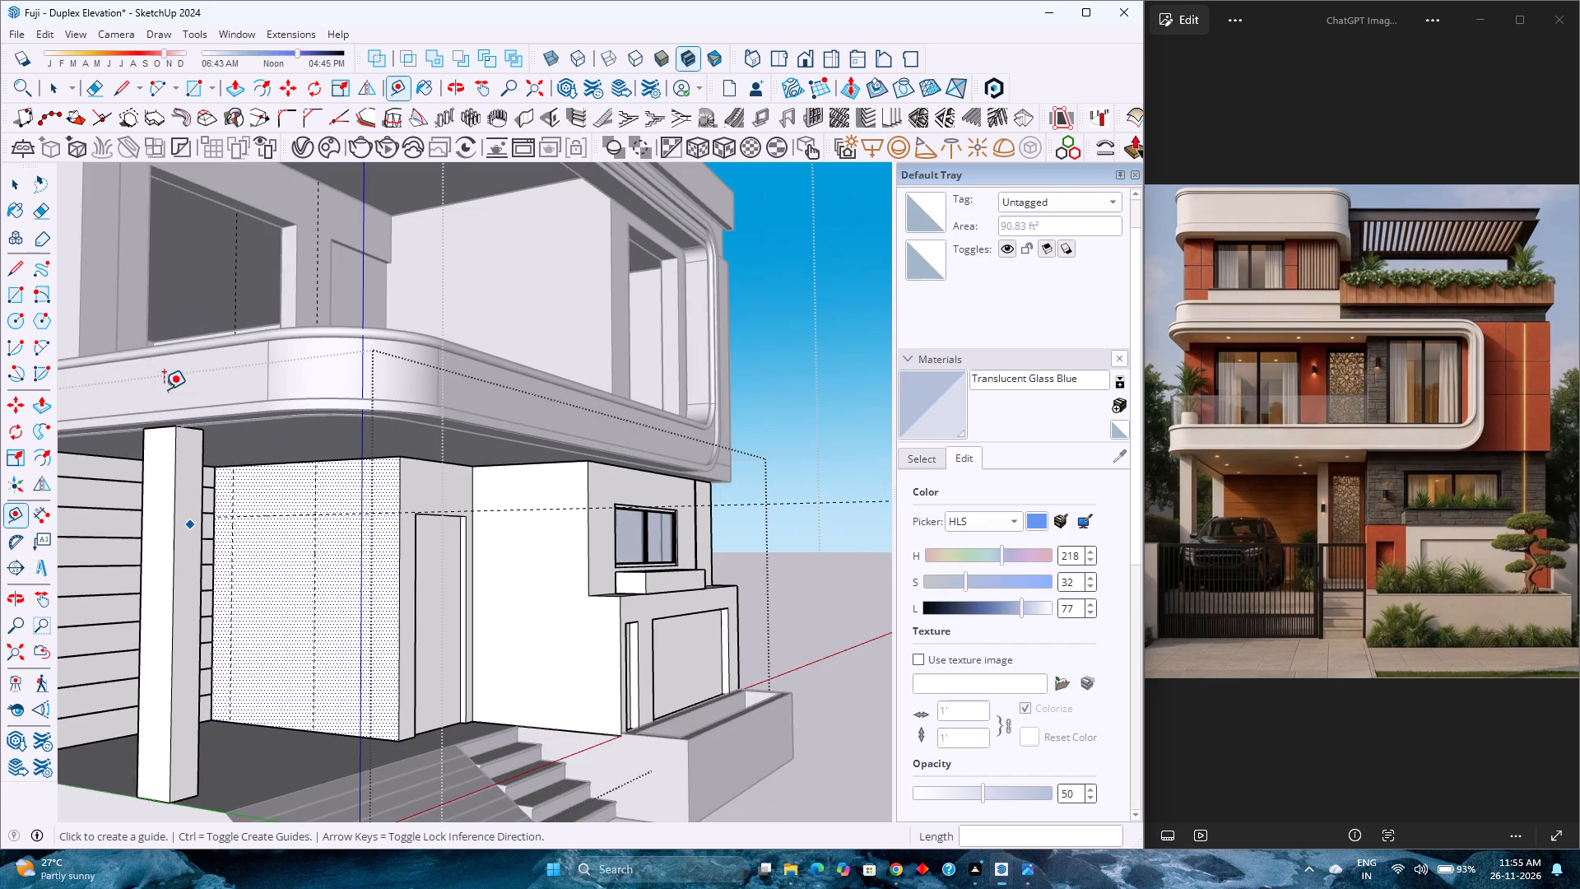
{"action": "left_click", "coordinate": [191, 90]}
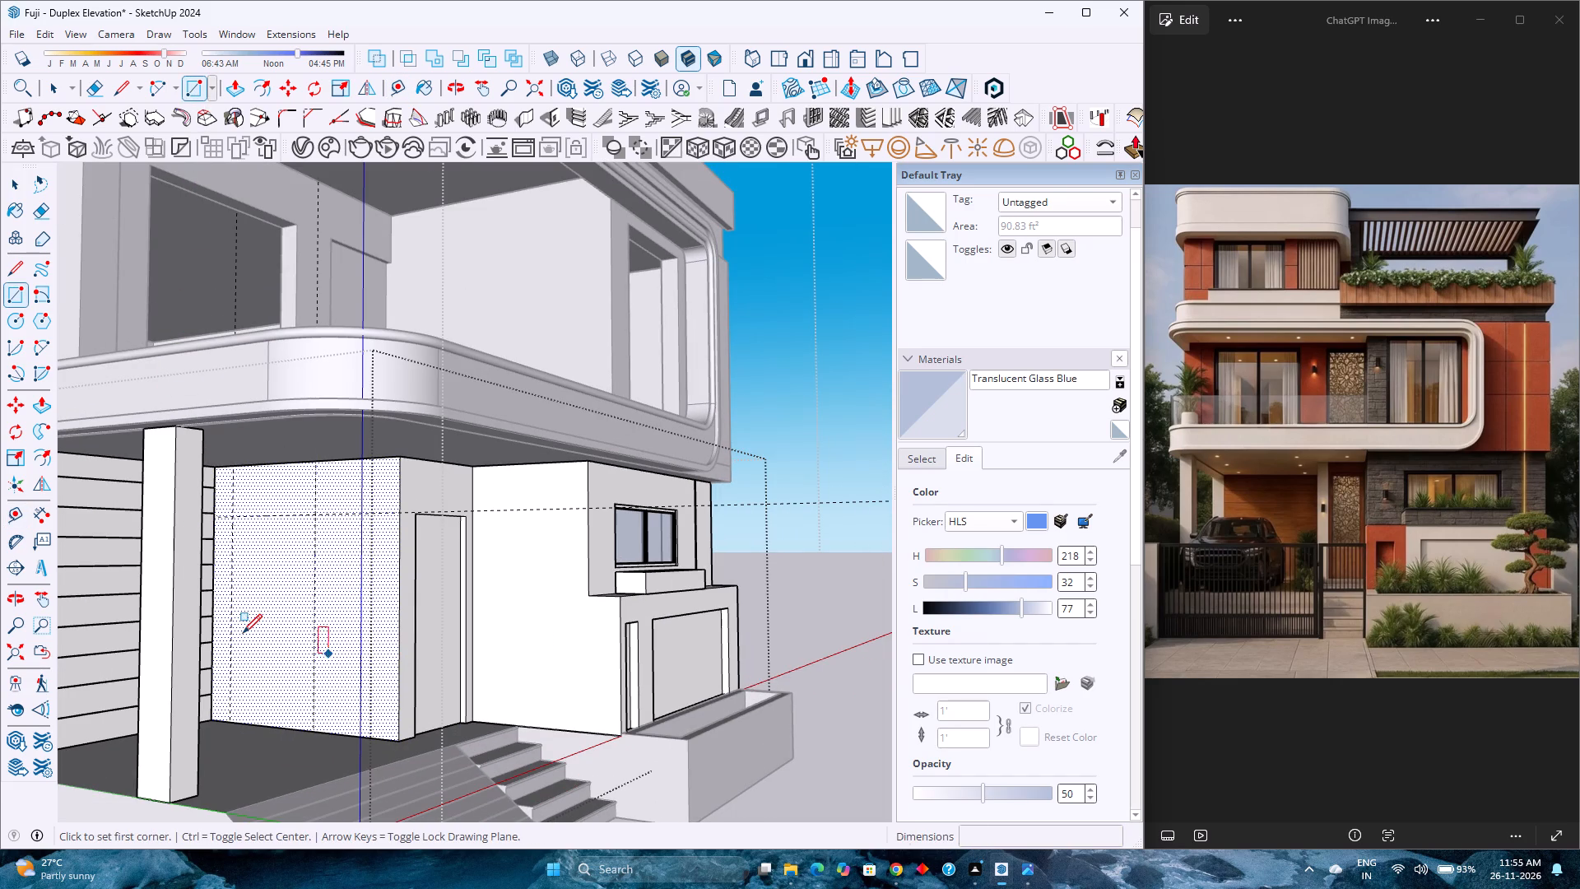
{"action": "left_click", "coordinate": [235, 515]}
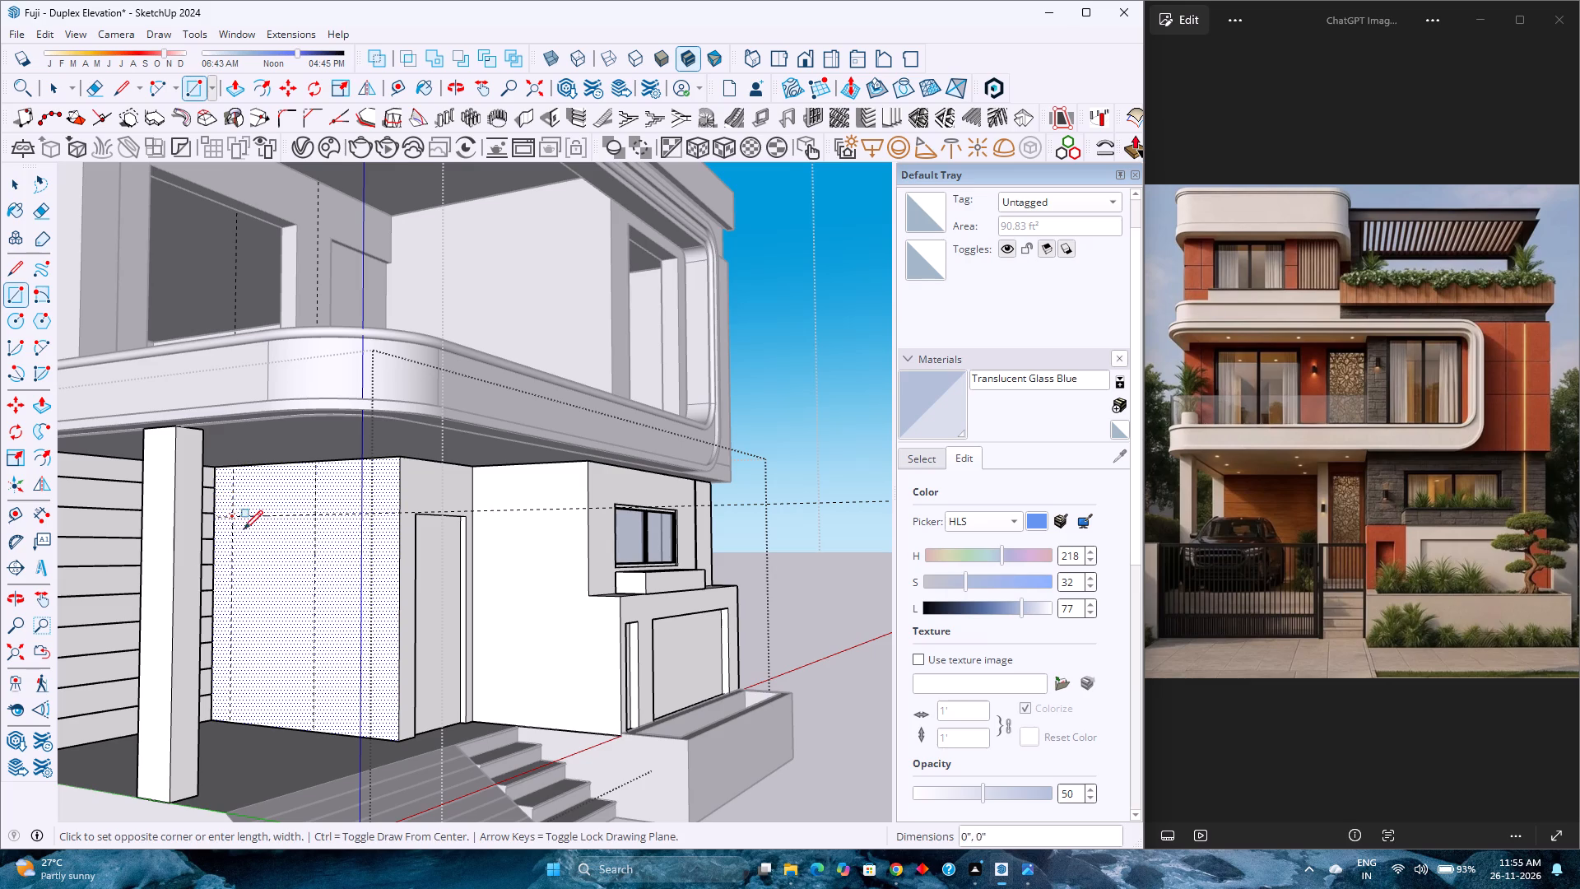
{"action": "left_click", "coordinate": [318, 730]}
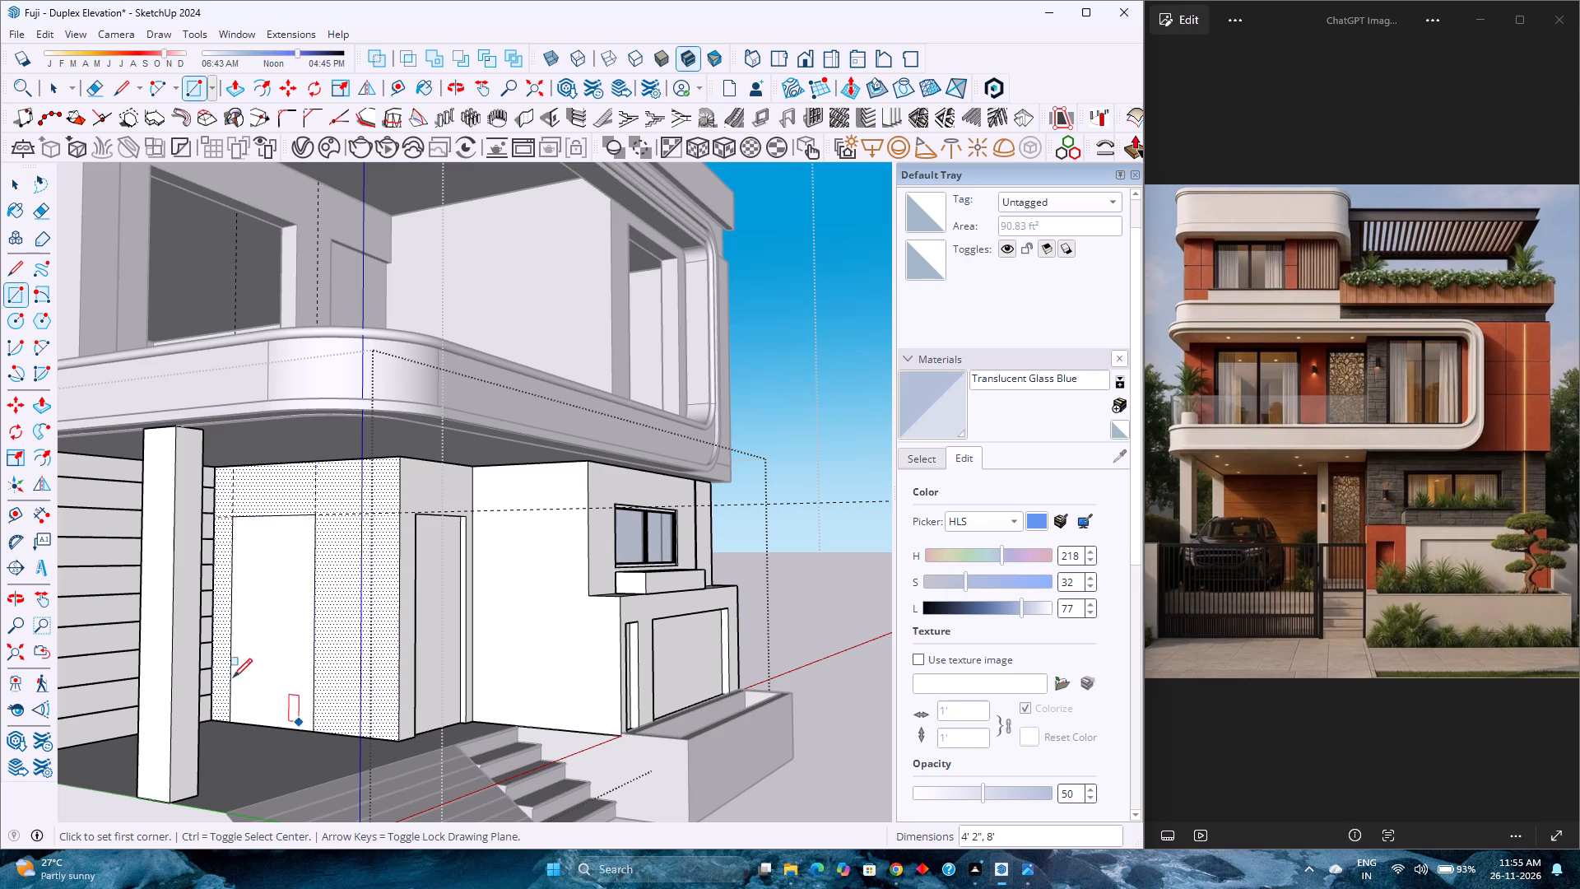
{"action": "right_click", "coordinate": [790, 366]}
{"action": "left_click", "coordinate": [782, 342]}
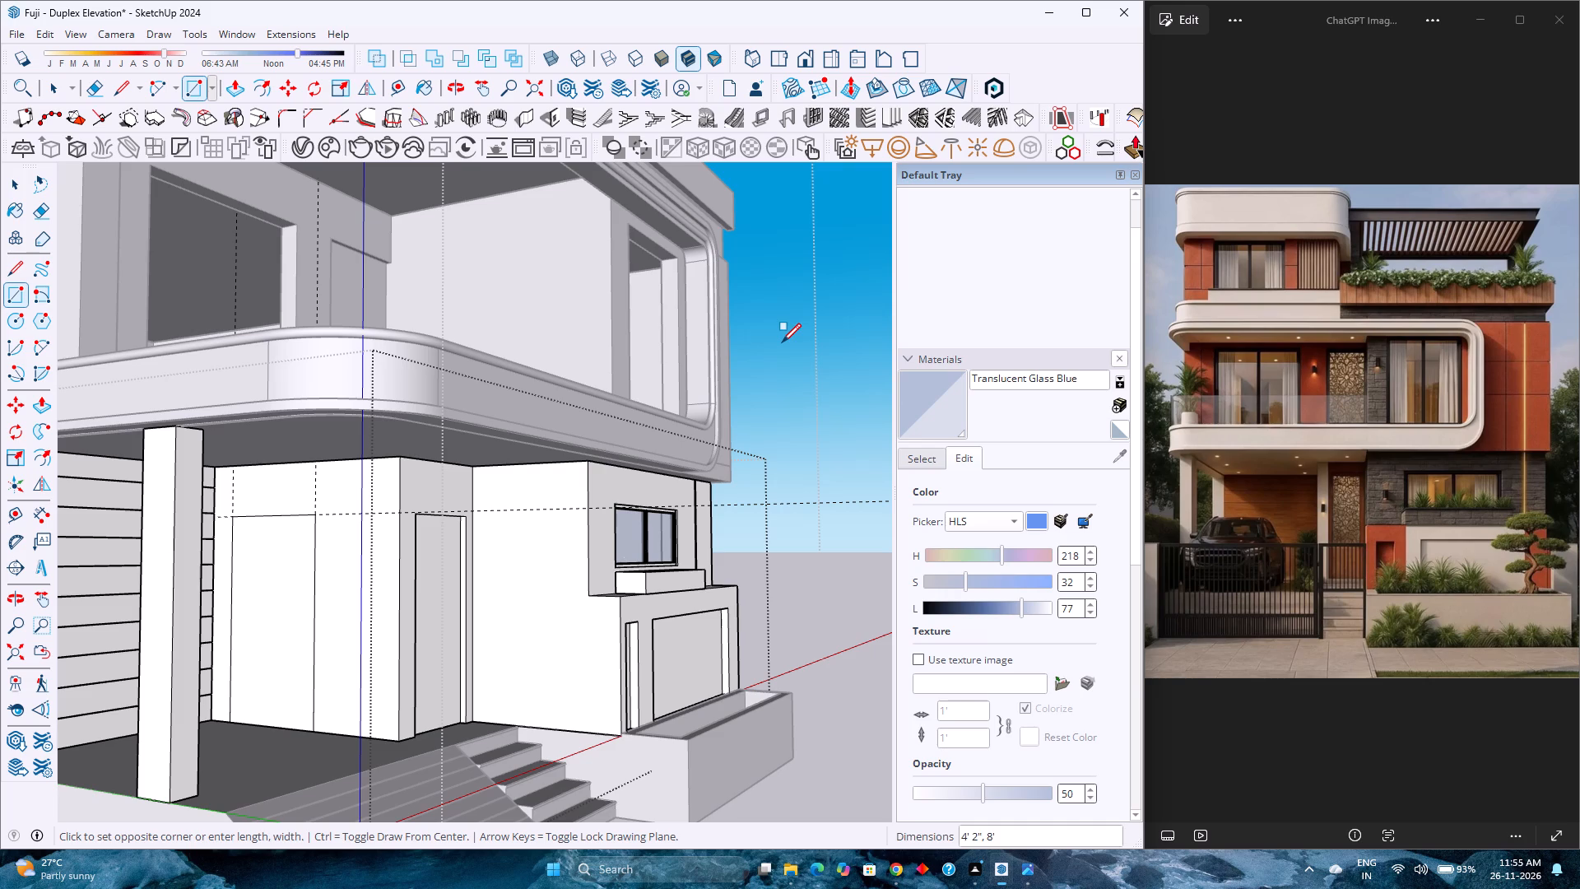
Push the new rectangle 9" through the porch side wall to cut a door opening.
{"action": "left_click", "coordinate": [232, 86]}
{"action": "left_click", "coordinate": [272, 574]}
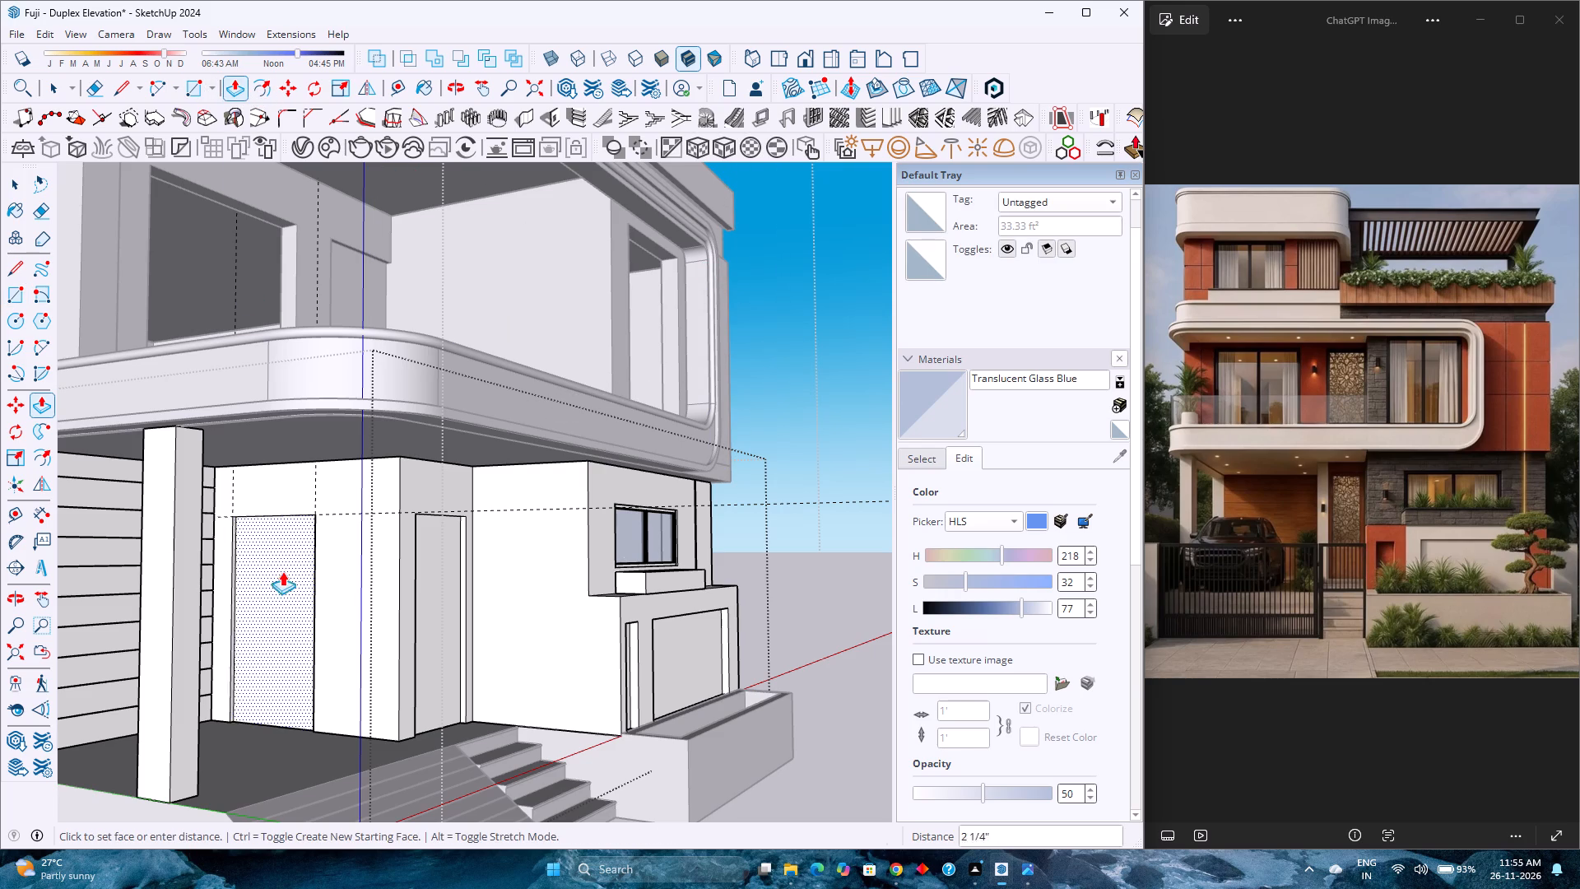
{"action": "left_click", "coordinate": [300, 559]}
Examine the new door opening in the porch side wall and the surfaces visible through it.
{"action": "scroll", "coordinate": [343, 635], "scroll_direction": "down", "scroll_amount": 4}
{"action": "scroll", "coordinate": [308, 686], "scroll_direction": "up", "scroll_amount": 7}
{"action": "middle_click_drag", "start_coordinate": [301, 690], "coordinate": [330, 775]}
{"action": "middle_click_drag", "start_coordinate": [330, 775], "coordinate": [333, 730]}
{"action": "middle_click_drag", "start_coordinate": [333, 730], "coordinate": [337, 713]}
{"action": "scroll", "coordinate": [345, 660], "scroll_direction": "down", "scroll_amount": 11}
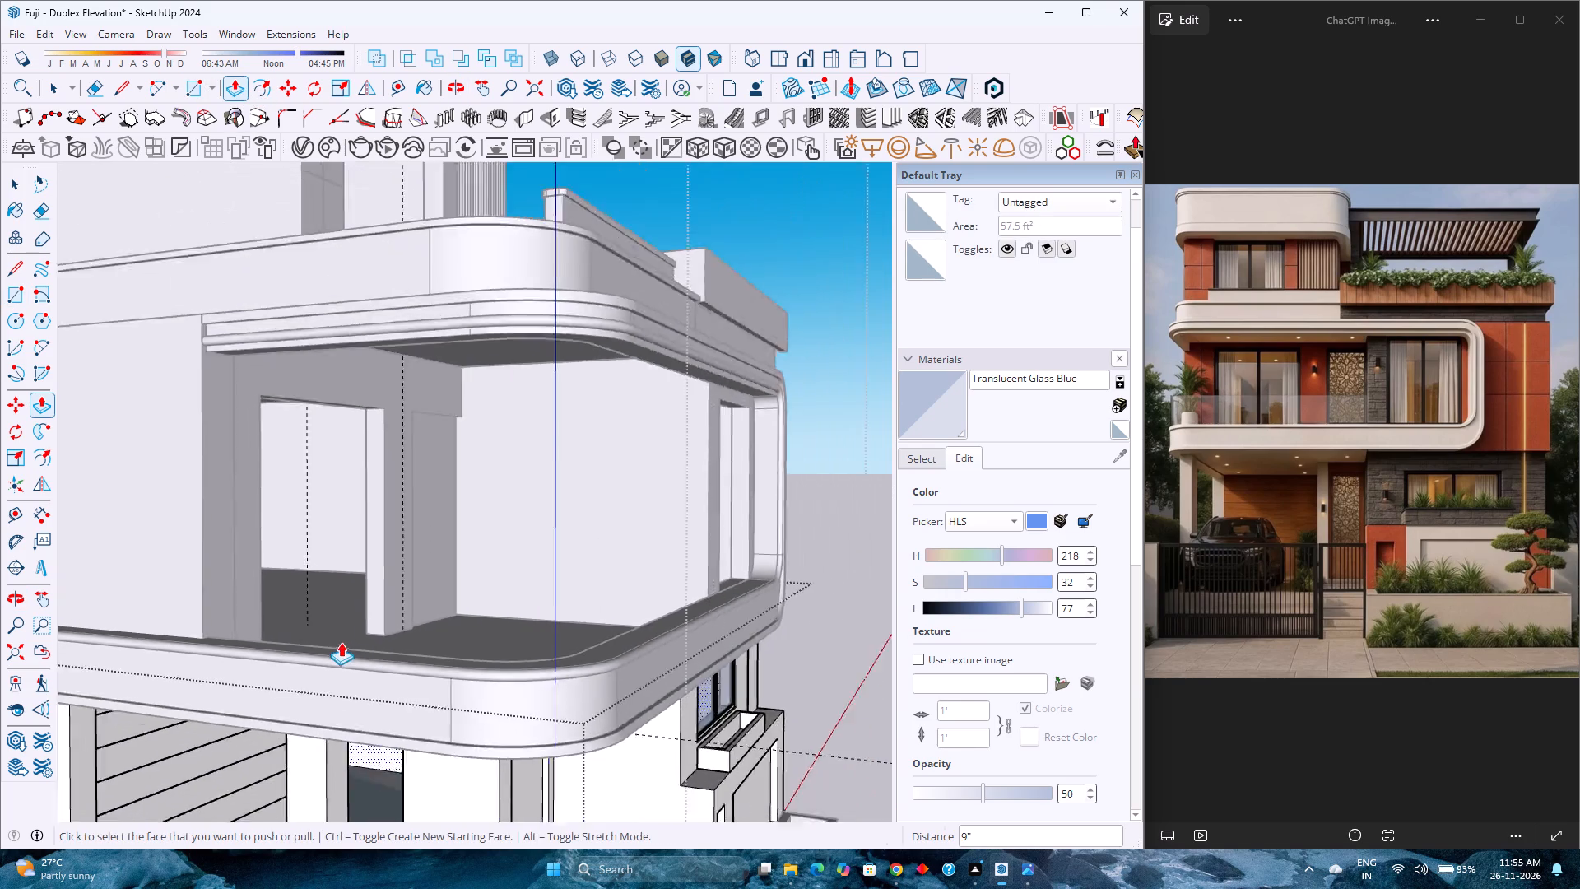
{"action": "scroll", "coordinate": [341, 642], "scroll_direction": "down", "scroll_amount": 10}
{"action": "scroll", "coordinate": [352, 734], "scroll_direction": "up", "scroll_amount": 14}
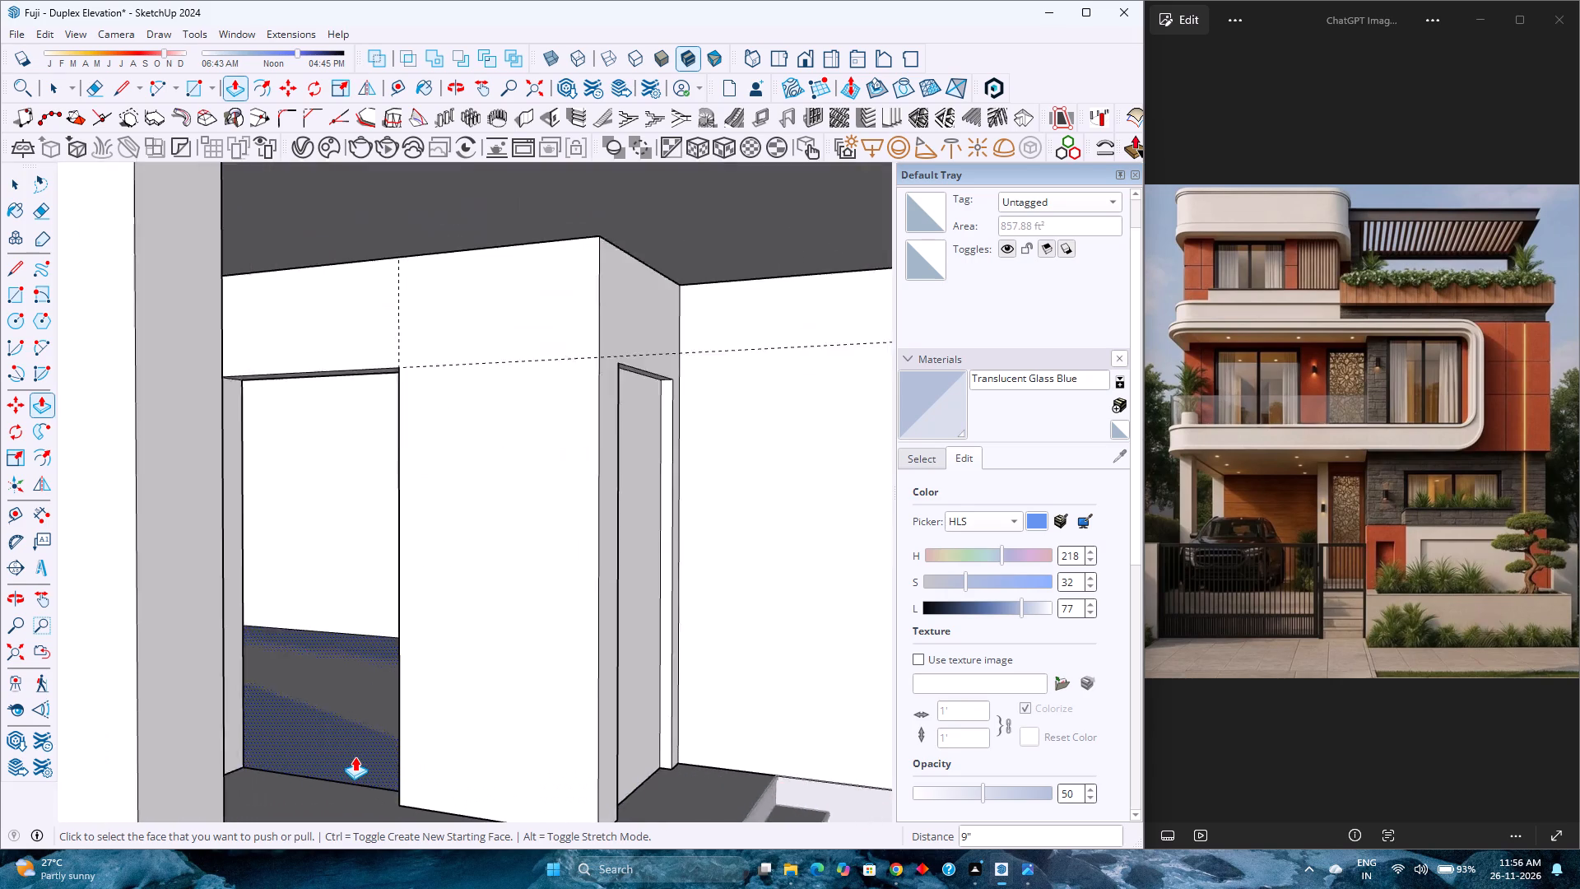
{"action": "scroll", "coordinate": [355, 756], "scroll_direction": "up", "scroll_amount": 4}
{"action": "middle_click_drag", "start_coordinate": [318, 688], "coordinate": [293, 725]}
{"action": "scroll", "coordinate": [294, 698], "scroll_direction": "down", "scroll_amount": 4}
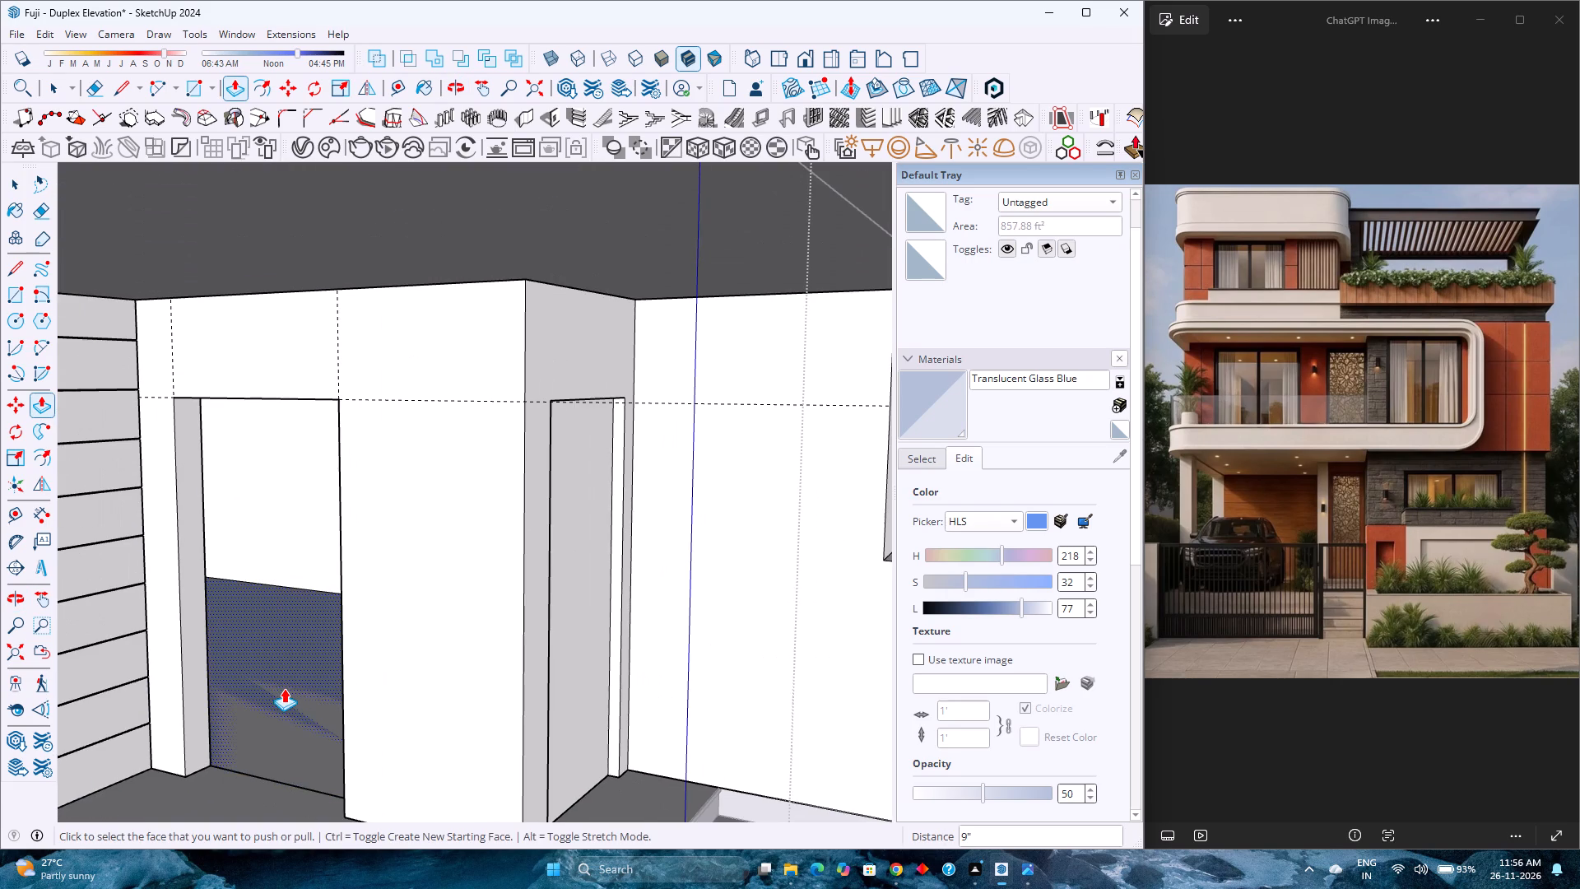
Delete the leftover 4'2" edge along the floor at the bottom of the new door opening.
{"action": "key", "text": "space"}
{"action": "scroll", "coordinate": [224, 580], "scroll_direction": "up", "scroll_amount": 1}
{"action": "scroll", "coordinate": [224, 580], "scroll_direction": "down", "scroll_amount": 3}
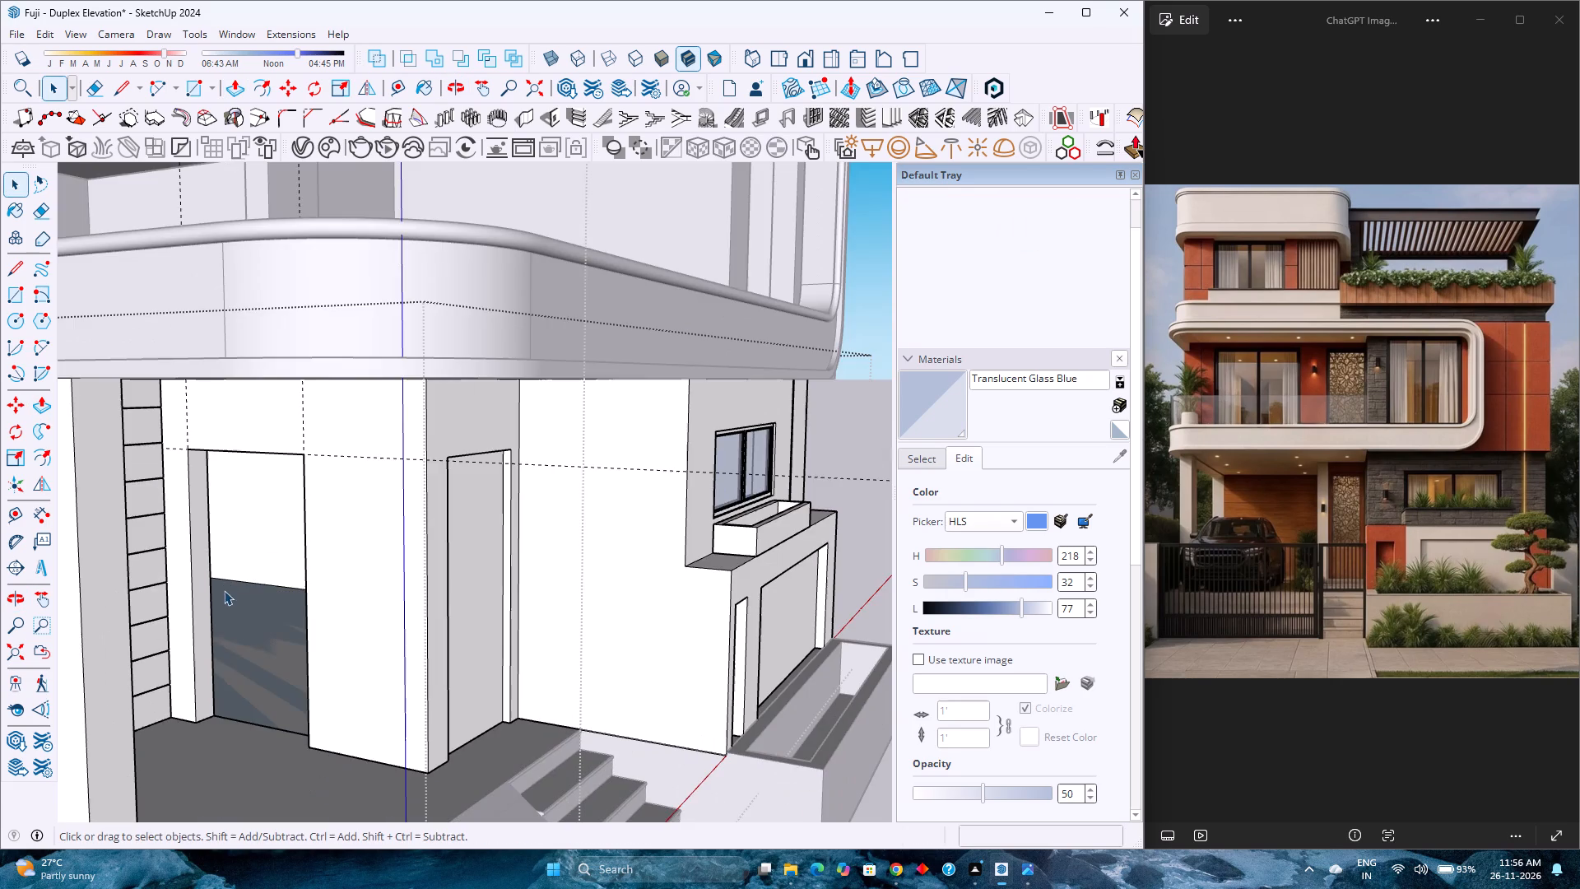
{"action": "middle_click_drag", "start_coordinate": [235, 695], "coordinate": [179, 668]}
{"action": "scroll", "coordinate": [110, 622], "scroll_direction": "up", "scroll_amount": 8}
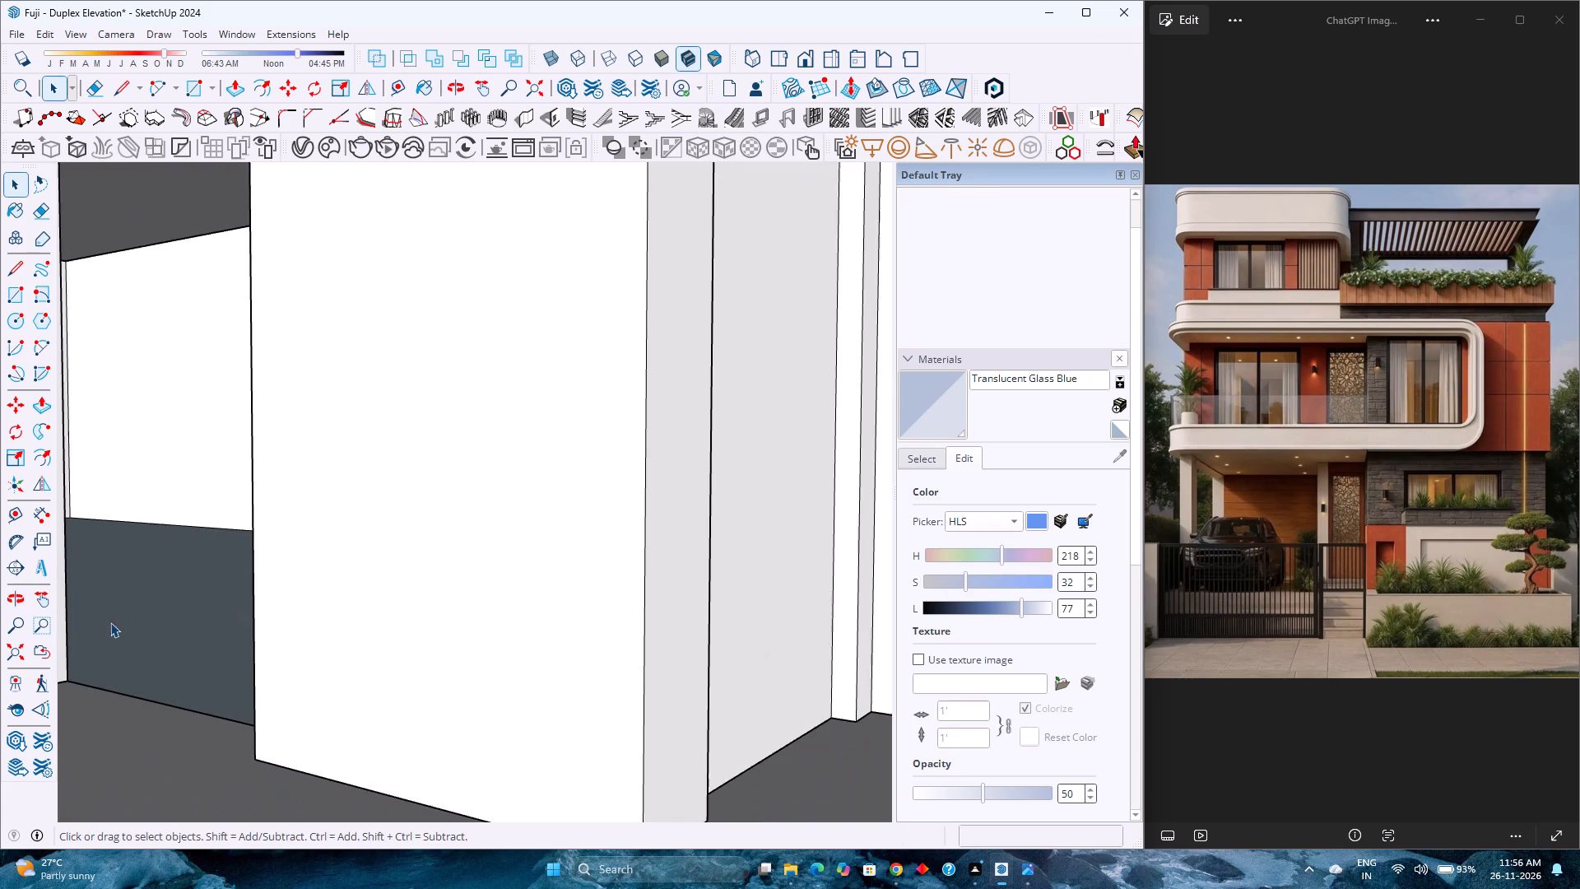
{"action": "left_click", "coordinate": [143, 602]}
{"action": "middle_click_drag", "start_coordinate": [144, 605], "coordinate": [244, 784]}
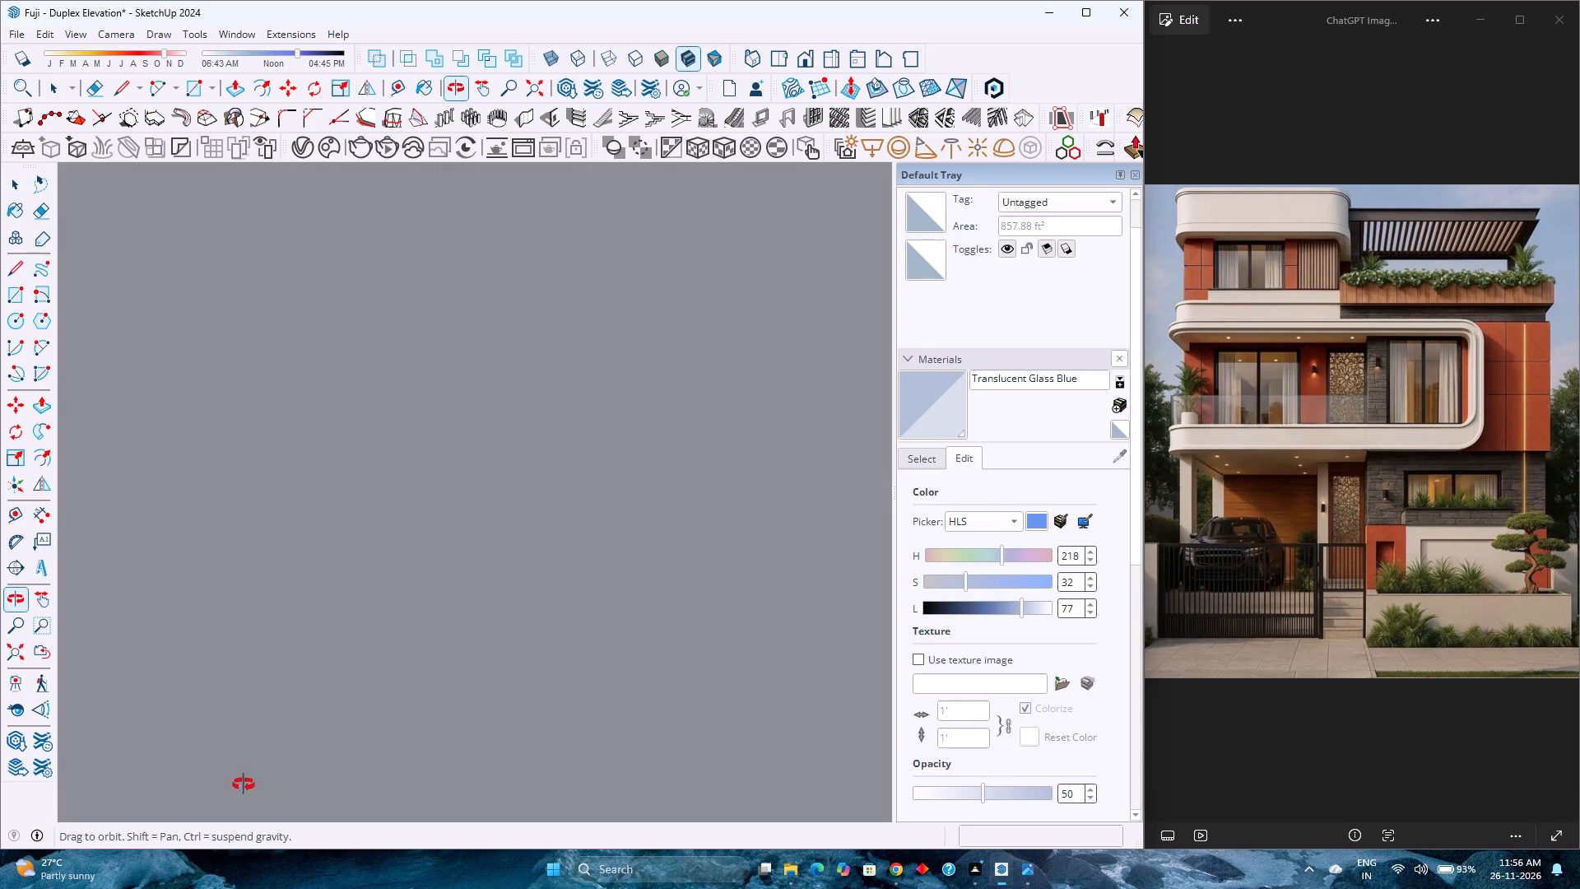
{"action": "middle_click_drag", "start_coordinate": [244, 784], "coordinate": [300, 673]}
{"action": "middle_click_drag", "start_coordinate": [300, 673], "coordinate": [307, 648]}
{"action": "scroll", "coordinate": [309, 643], "scroll_direction": "down", "scroll_amount": 4}
{"action": "middle_click_drag", "start_coordinate": [337, 705], "coordinate": [360, 657]}
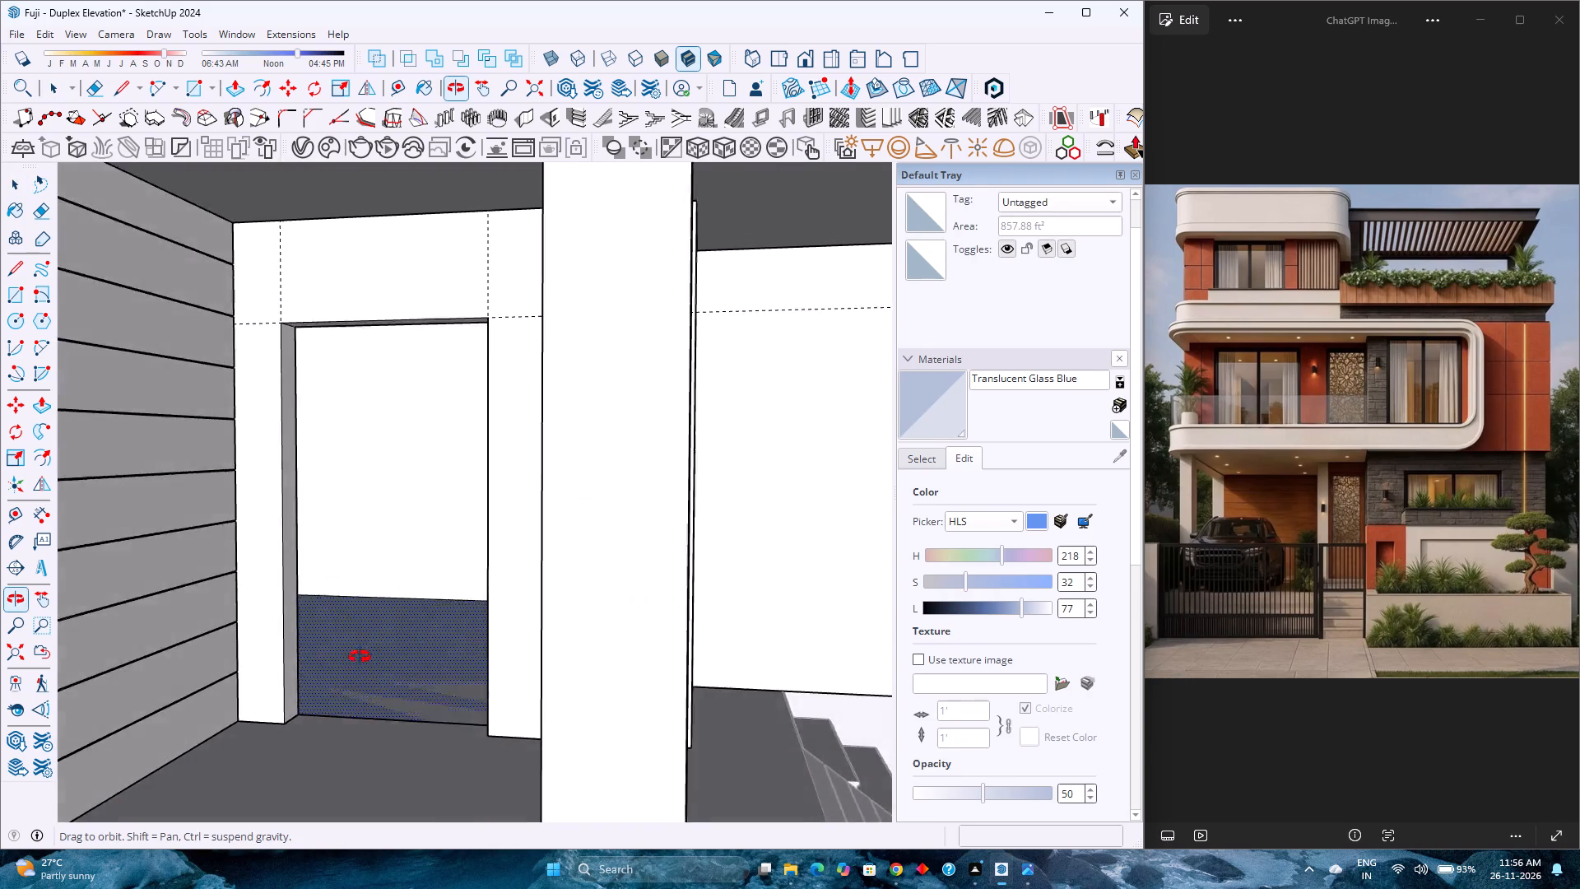
{"action": "middle_click_drag", "start_coordinate": [360, 657], "coordinate": [436, 582]}
{"action": "middle_click", "coordinate": [436, 582]}
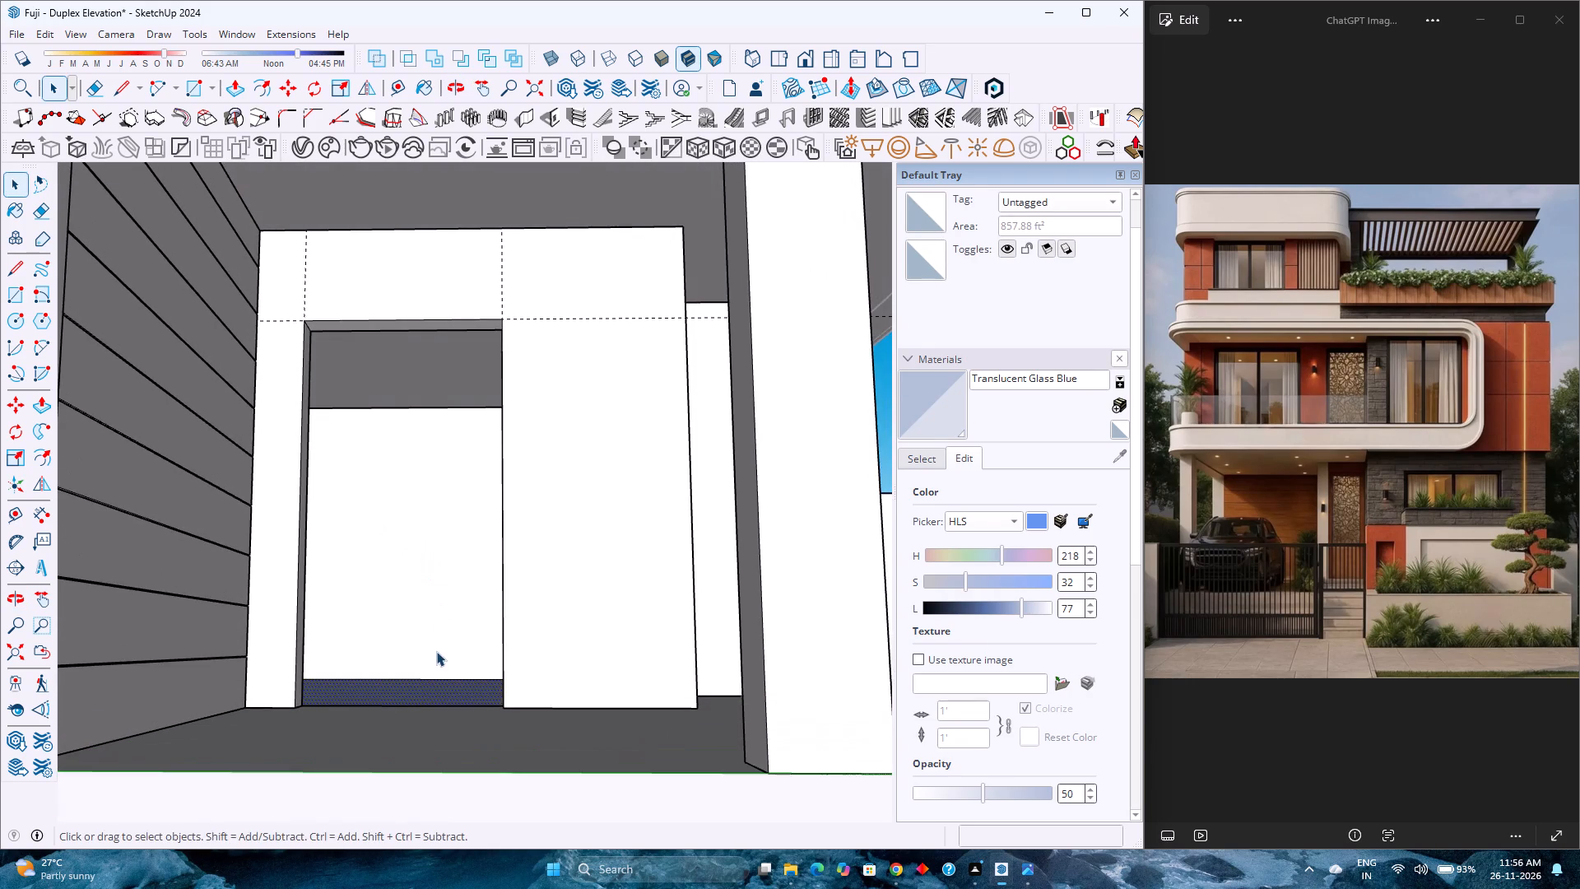
{"action": "middle_click_drag", "start_coordinate": [436, 651], "coordinate": [407, 733]}
{"action": "scroll", "coordinate": [388, 689], "scroll_direction": "down", "scroll_amount": 6}
{"action": "scroll", "coordinate": [361, 778], "scroll_direction": "up", "scroll_amount": 5}
{"action": "middle_click_drag", "start_coordinate": [363, 761], "coordinate": [346, 769]}
{"action": "scroll", "coordinate": [343, 767], "scroll_direction": "up", "scroll_amount": 8}
{"action": "left_click", "coordinate": [342, 756]}
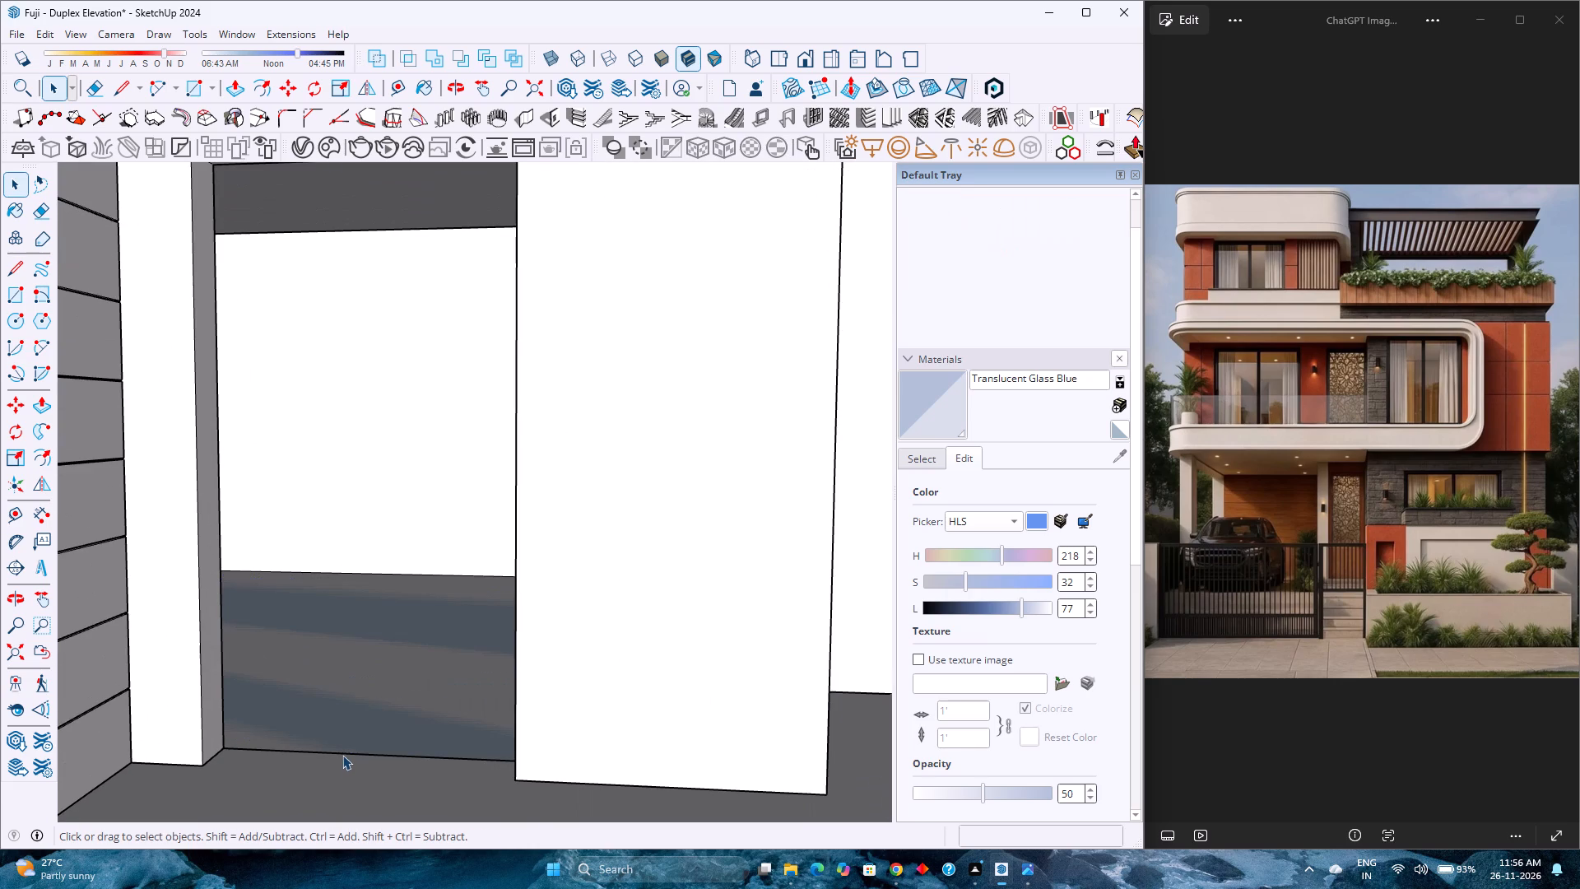
{"action": "left_click", "coordinate": [342, 755]}
{"action": "scroll", "coordinate": [342, 754], "scroll_direction": "up", "scroll_amount": 2}
{"action": "middle_click_drag", "start_coordinate": [342, 754], "coordinate": [311, 814]}
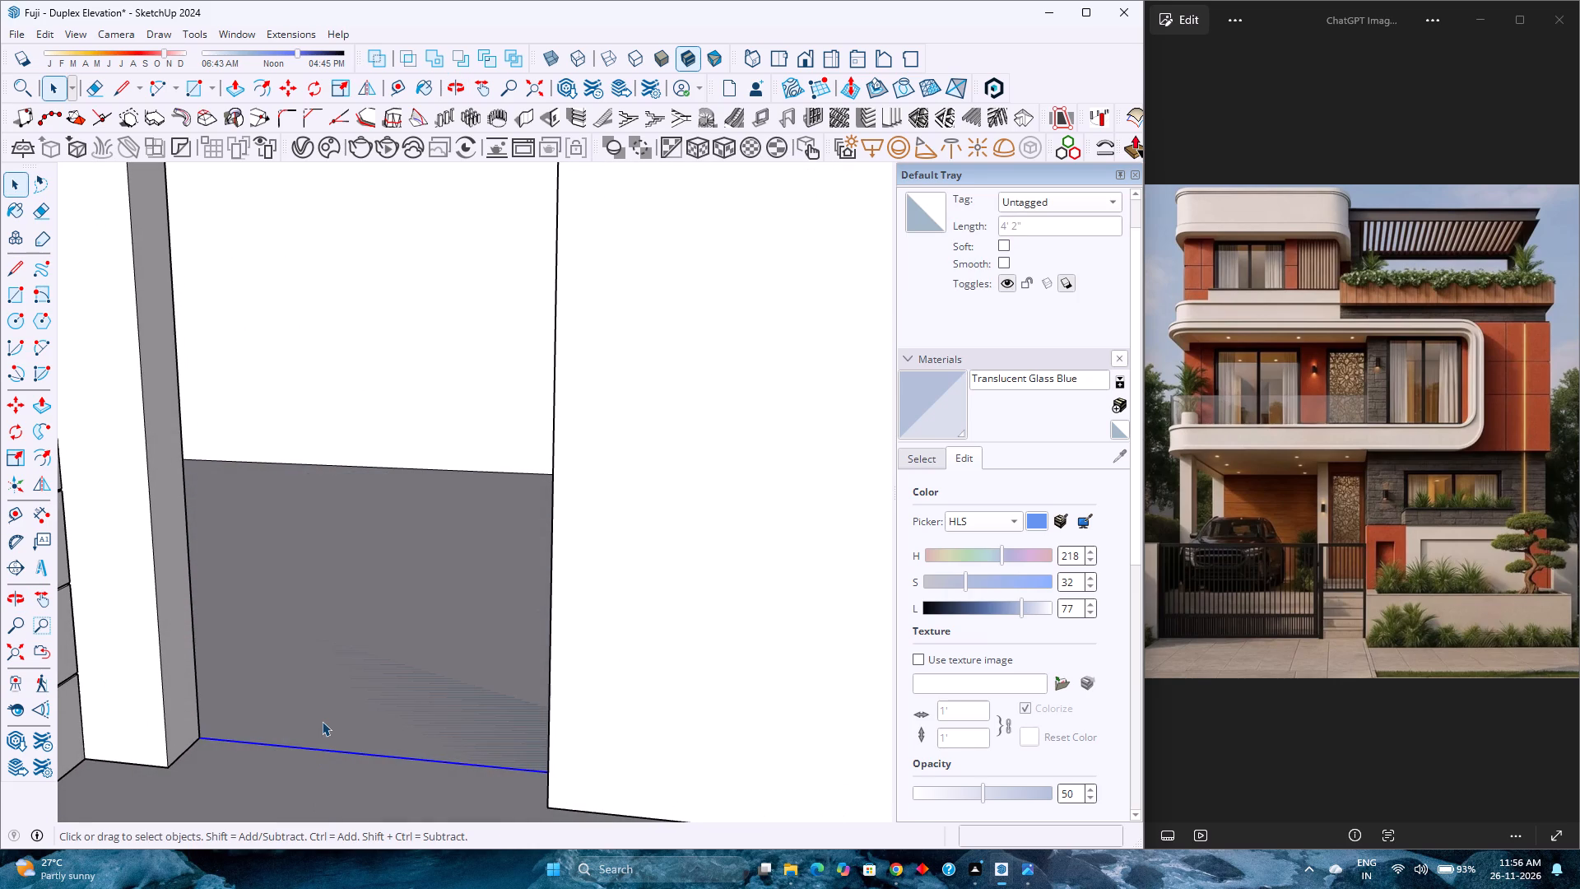
{"action": "key", "text": "Delete"}
Delete all construction guides from the model and close the ground-floor wall group.
{"action": "scroll", "coordinate": [323, 717], "scroll_direction": "down", "scroll_amount": 4}
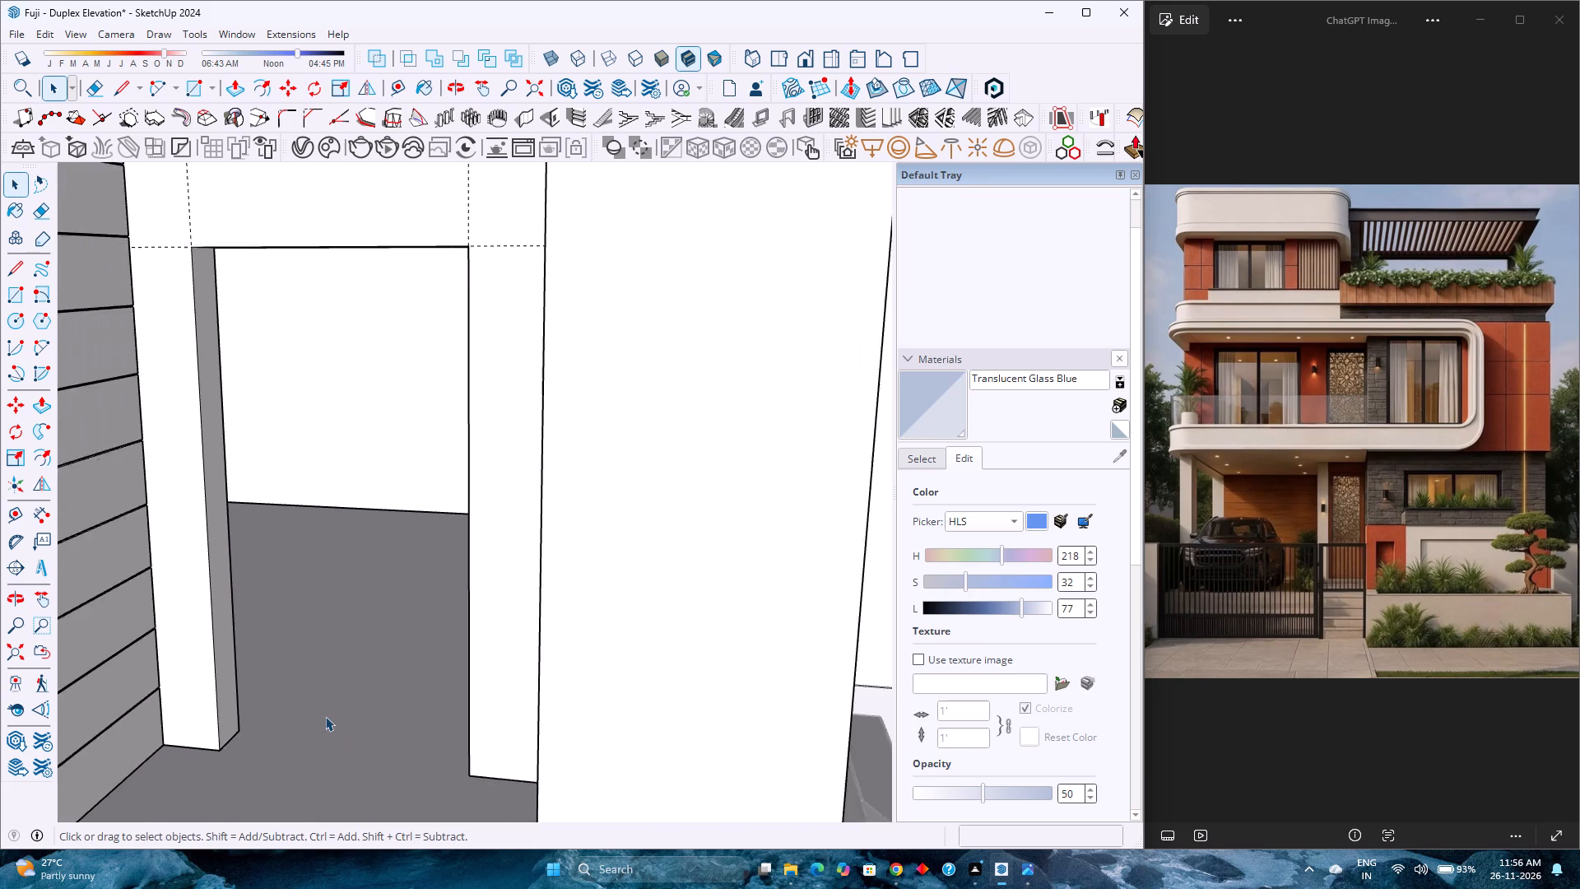
{"action": "scroll", "coordinate": [325, 716], "scroll_direction": "down", "scroll_amount": 9}
{"action": "middle_click_drag", "start_coordinate": [325, 712], "coordinate": [160, 633]}
{"action": "middle_click", "coordinate": [160, 633]}
{"action": "scroll", "coordinate": [306, 585], "scroll_direction": "down", "scroll_amount": 7}
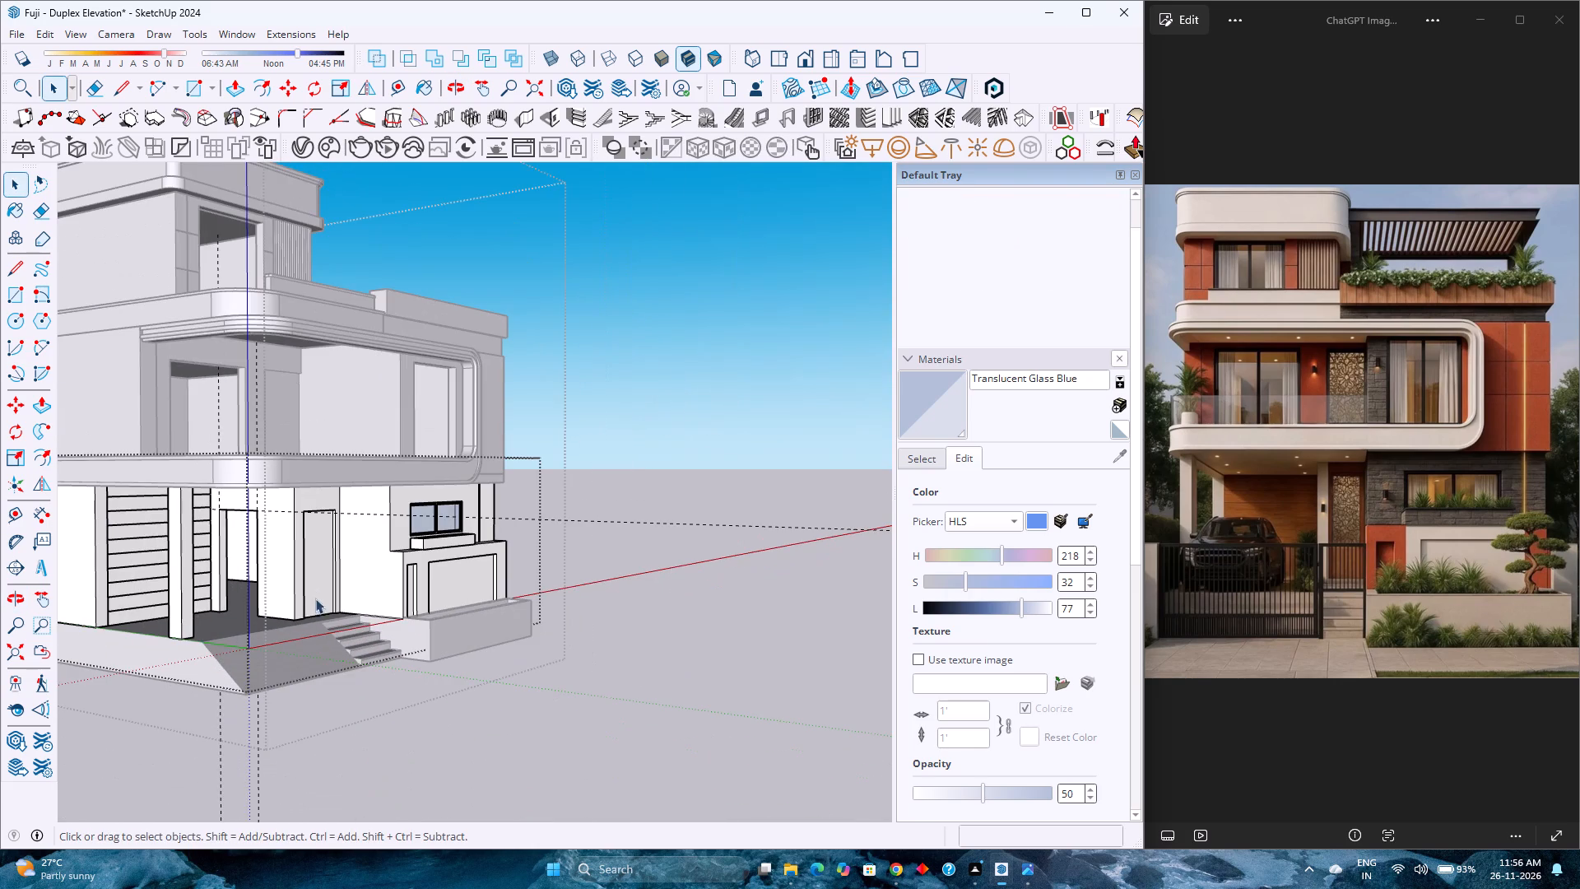
{"action": "left_click", "coordinate": [44, 32]}
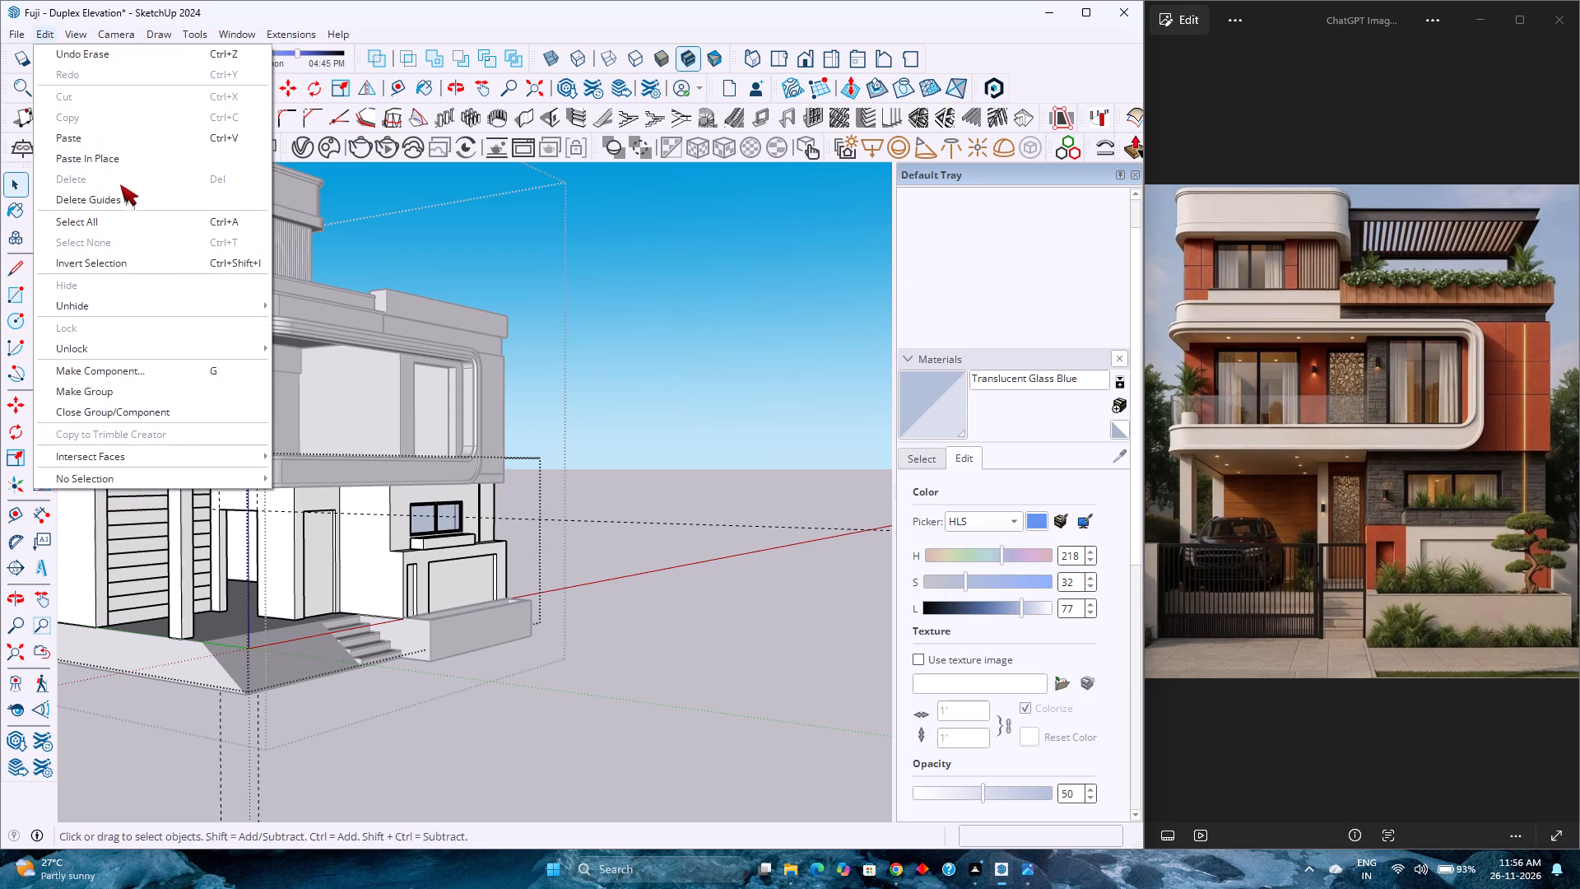
{"action": "left_click", "coordinate": [125, 190]}
{"action": "left_click", "coordinate": [620, 638]}
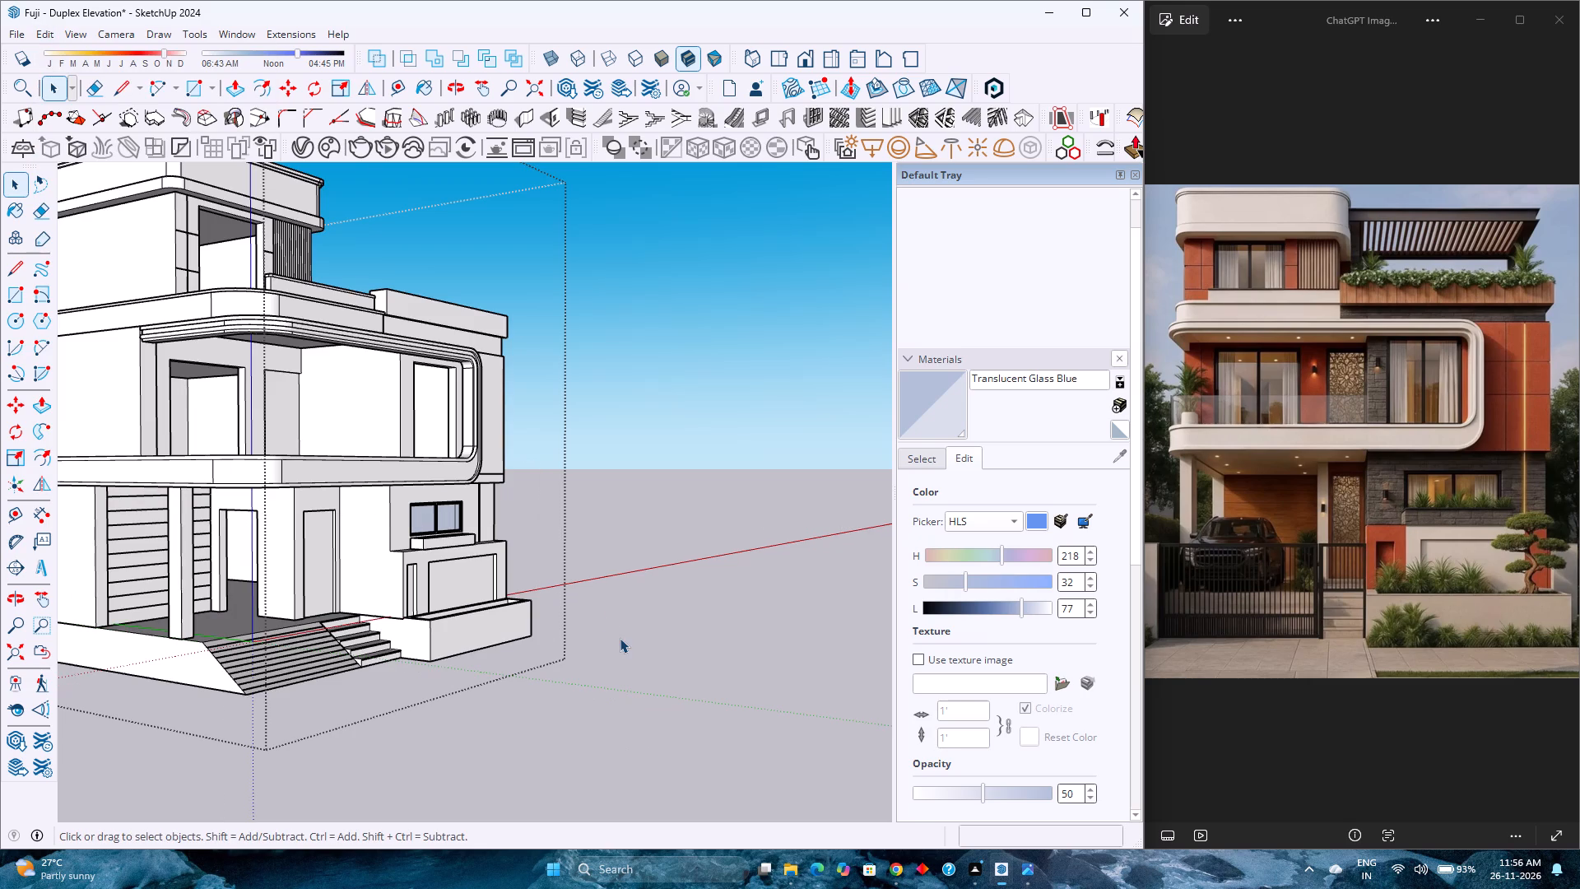
Save the model.
{"action": "key", "text": "ctrl+s"}
Examine the porch with its new door opening and the overall massing of the house.
{"action": "scroll", "coordinate": [597, 586], "scroll_direction": "down", "scroll_amount": 5}
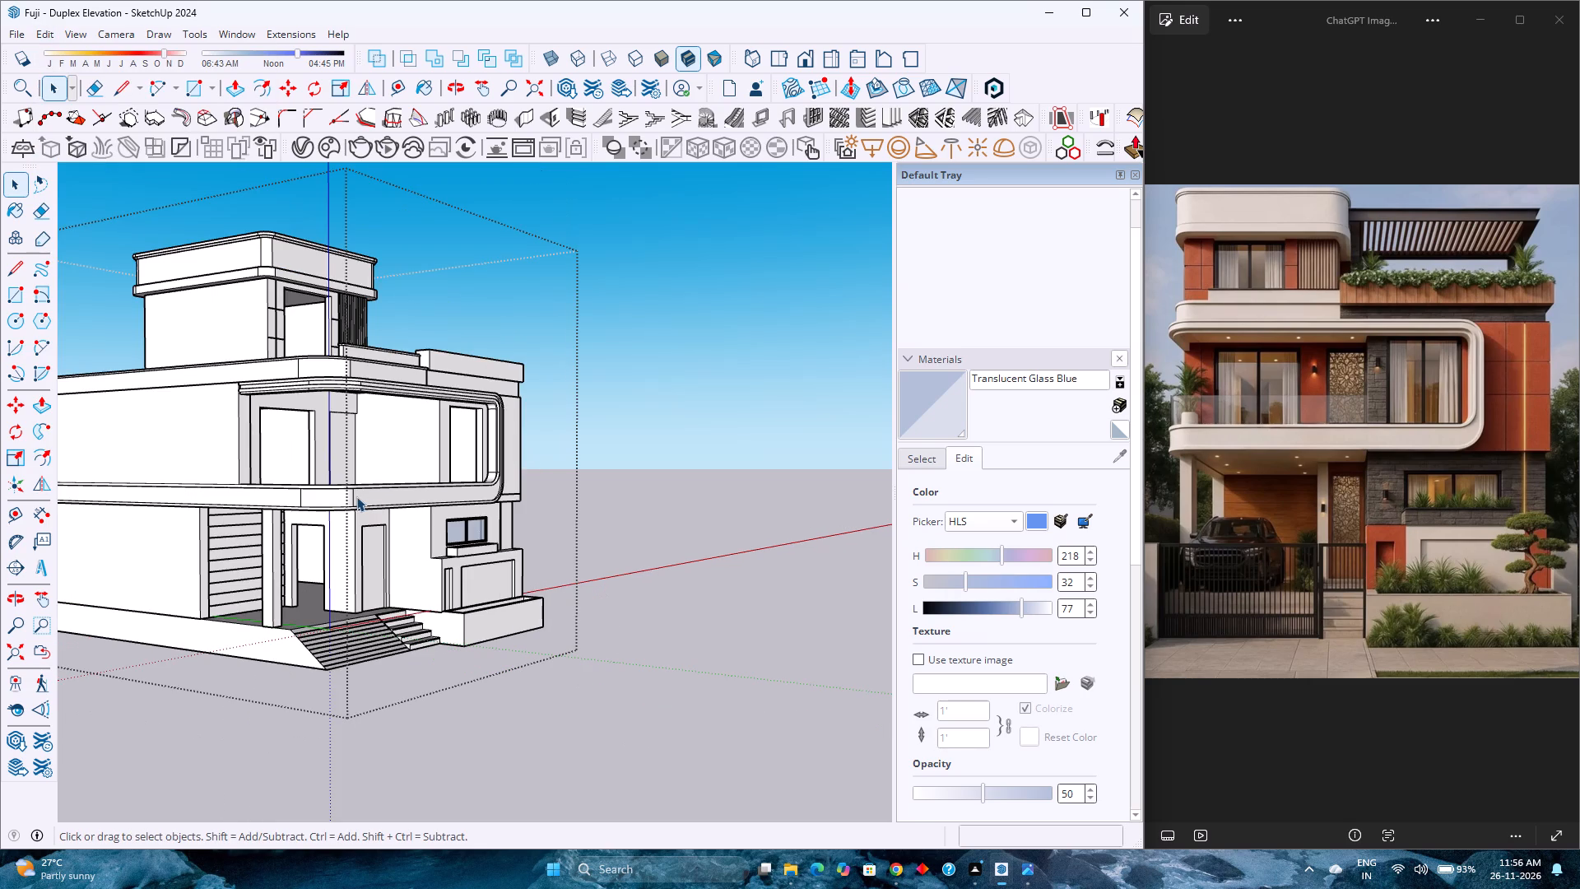
{"action": "scroll", "coordinate": [356, 497], "scroll_direction": "up", "scroll_amount": 4}
{"action": "scroll", "coordinate": [356, 497], "scroll_direction": "down", "scroll_amount": 4}
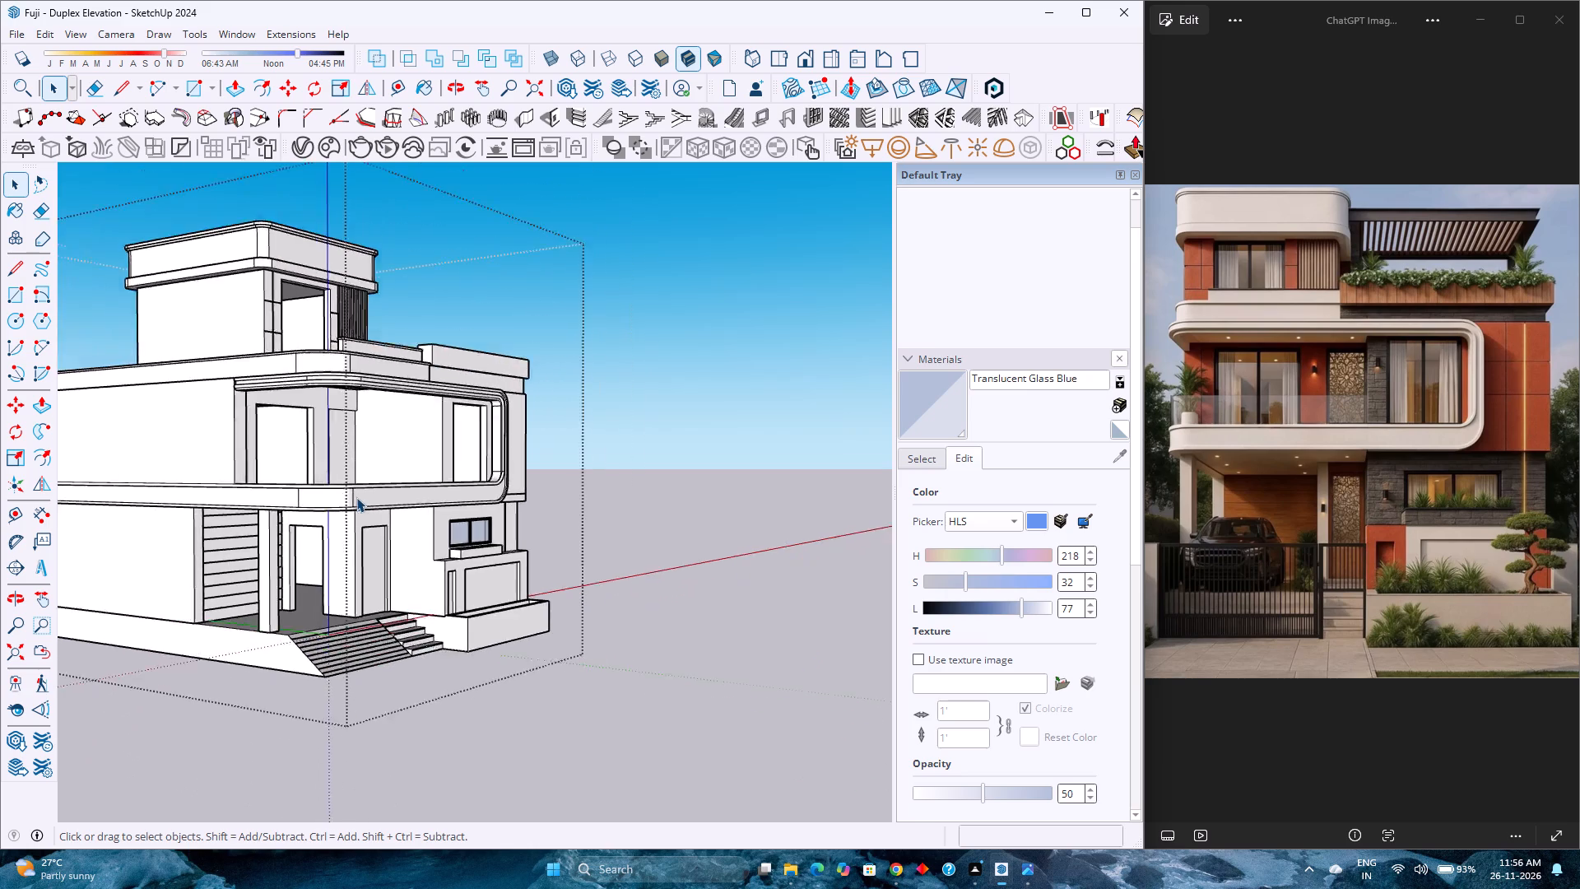
{"action": "scroll", "coordinate": [356, 497], "scroll_direction": "up", "scroll_amount": 4}
{"action": "scroll", "coordinate": [356, 497], "scroll_direction": "down", "scroll_amount": 4}
{"action": "scroll", "coordinate": [356, 497], "scroll_direction": "up", "scroll_amount": 5}
{"action": "scroll", "coordinate": [356, 497], "scroll_direction": "down", "scroll_amount": 5}
{"action": "scroll", "coordinate": [356, 497], "scroll_direction": "up", "scroll_amount": 4}
{"action": "scroll", "coordinate": [356, 500], "scroll_direction": "down", "scroll_amount": 1}
{"action": "scroll", "coordinate": [356, 500], "scroll_direction": "up", "scroll_amount": 4}
{"action": "scroll", "coordinate": [356, 500], "scroll_direction": "down", "scroll_amount": 4}
{"action": "scroll", "coordinate": [356, 500], "scroll_direction": "up", "scroll_amount": 5}
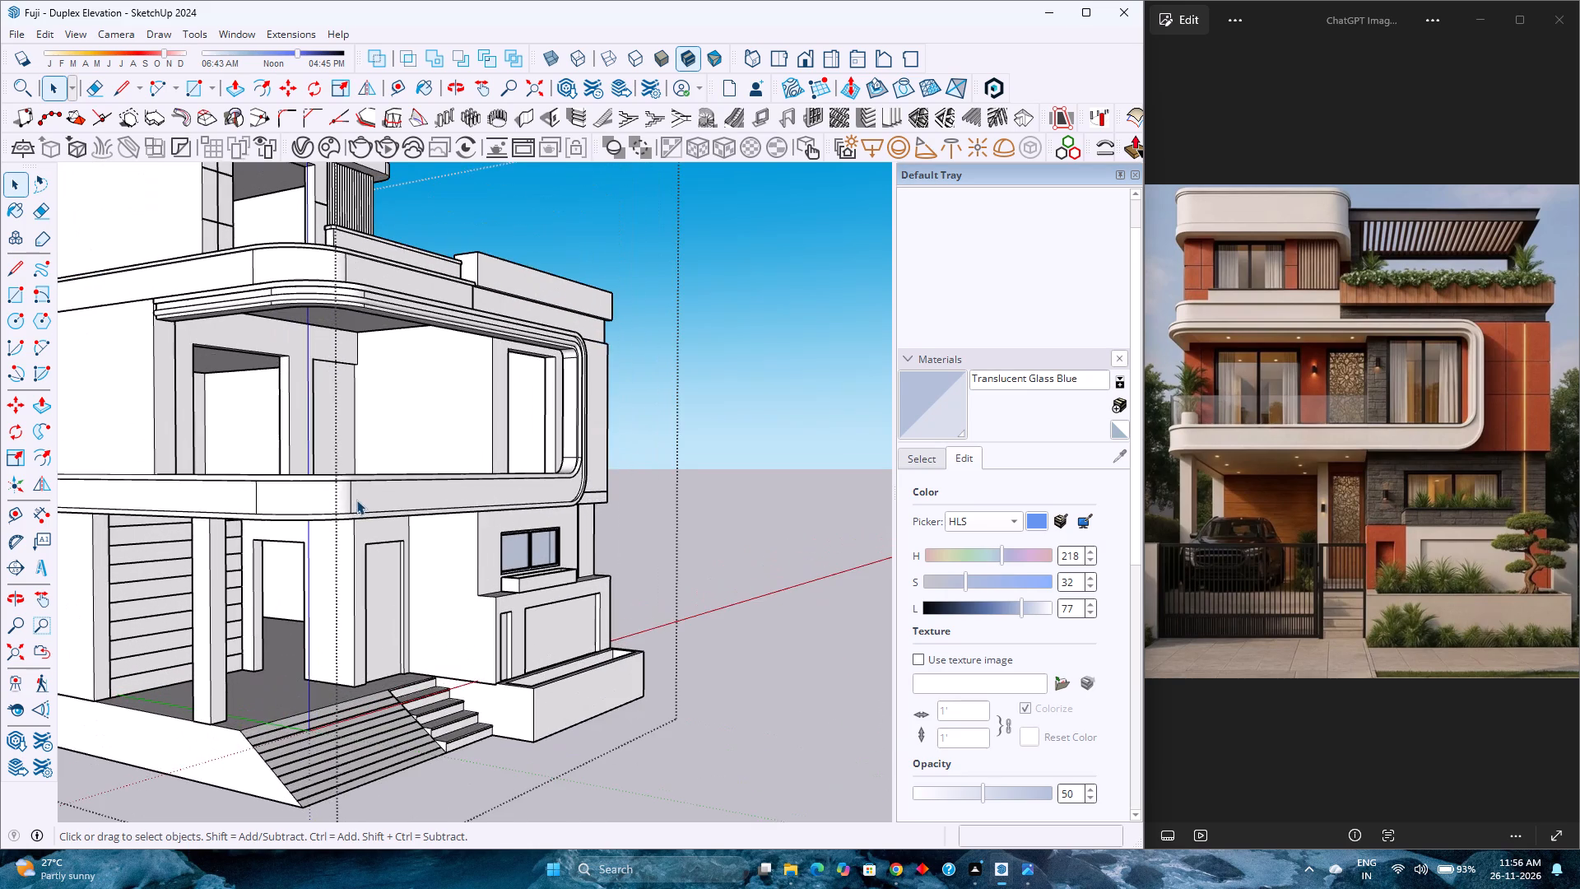
{"action": "scroll", "coordinate": [195, 562], "scroll_direction": "up", "scroll_amount": 5}
{"action": "scroll", "coordinate": [366, 641], "scroll_direction": "down", "scroll_amount": 3}
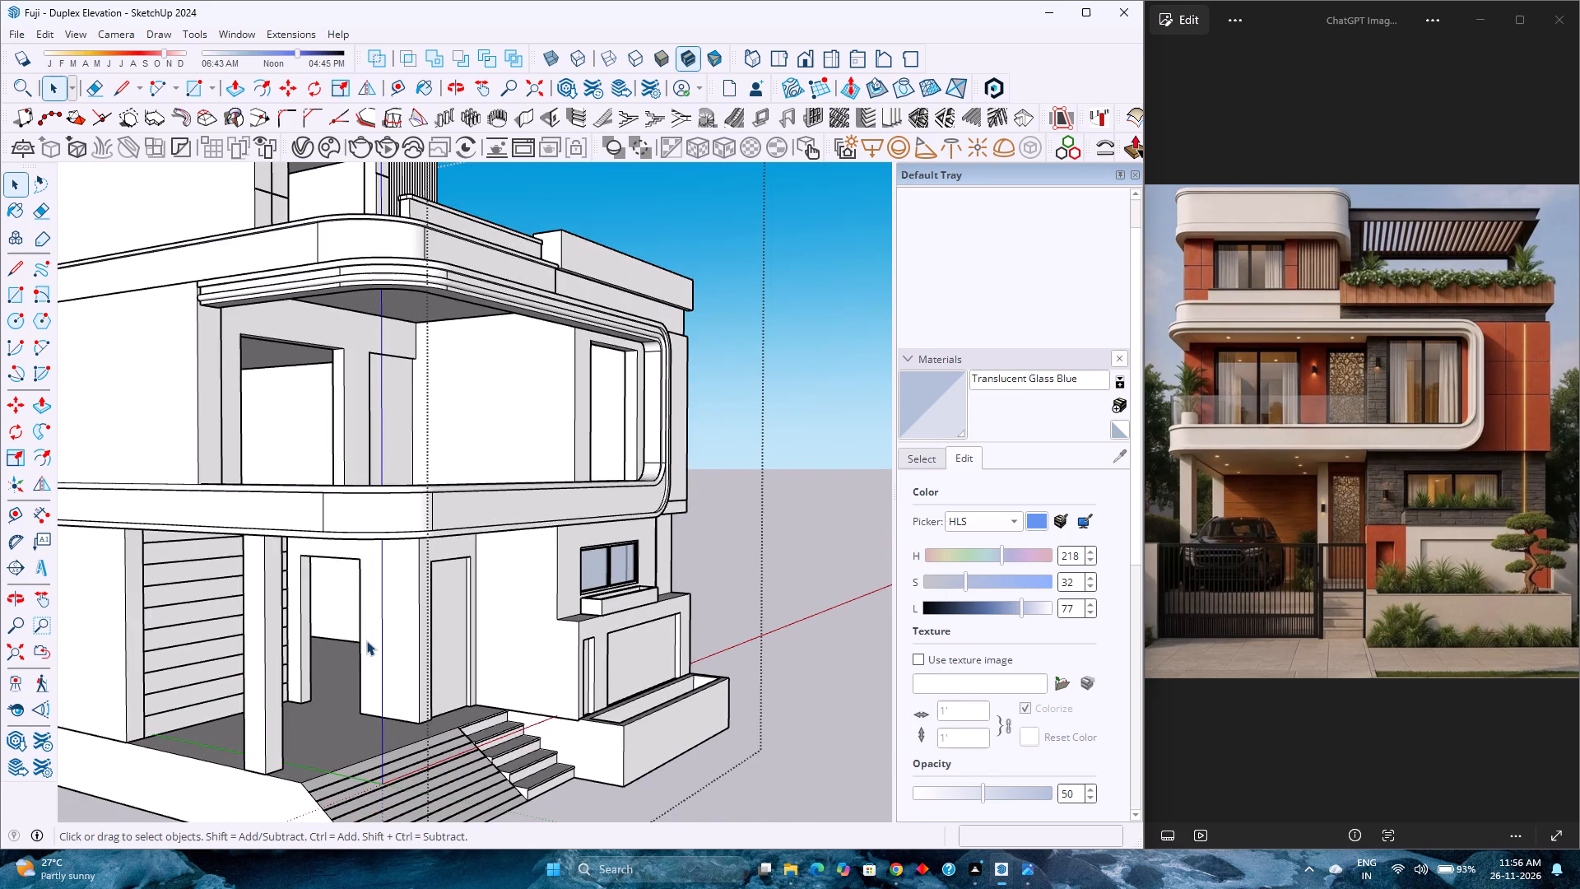
{"action": "scroll", "coordinate": [362, 638], "scroll_direction": "down", "scroll_amount": 3}
{"action": "scroll", "coordinate": [286, 626], "scroll_direction": "down", "scroll_amount": 8}
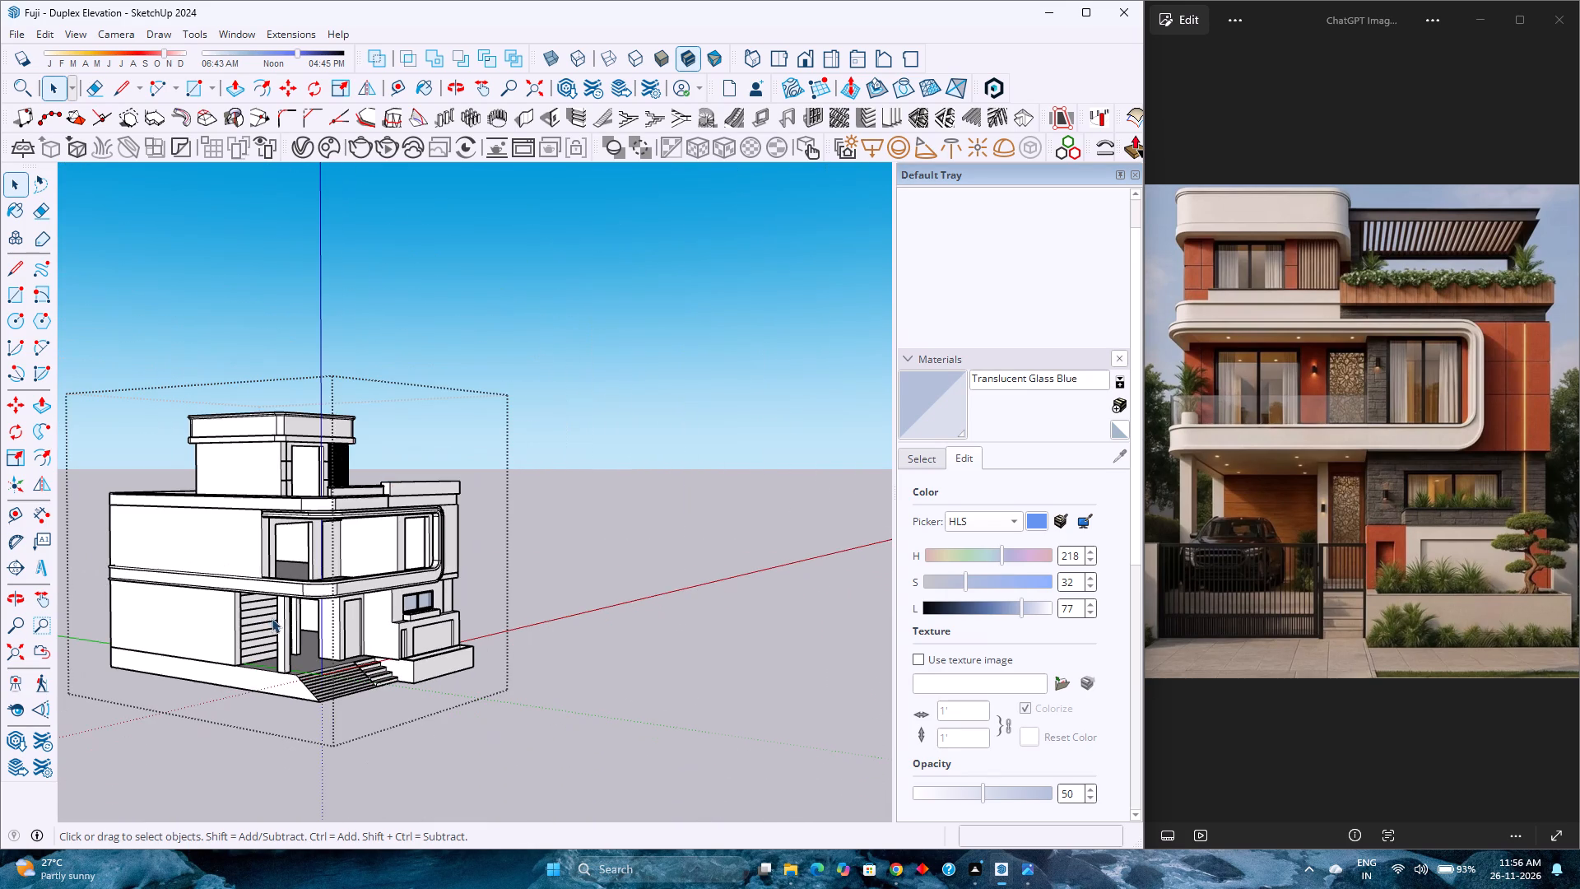
Push/Pull the rear end face of the first-floor balcony band outward 1' to the wall's back corner and close the group.
{"action": "middle_click_drag", "start_coordinate": [178, 552], "coordinate": [581, 561]}
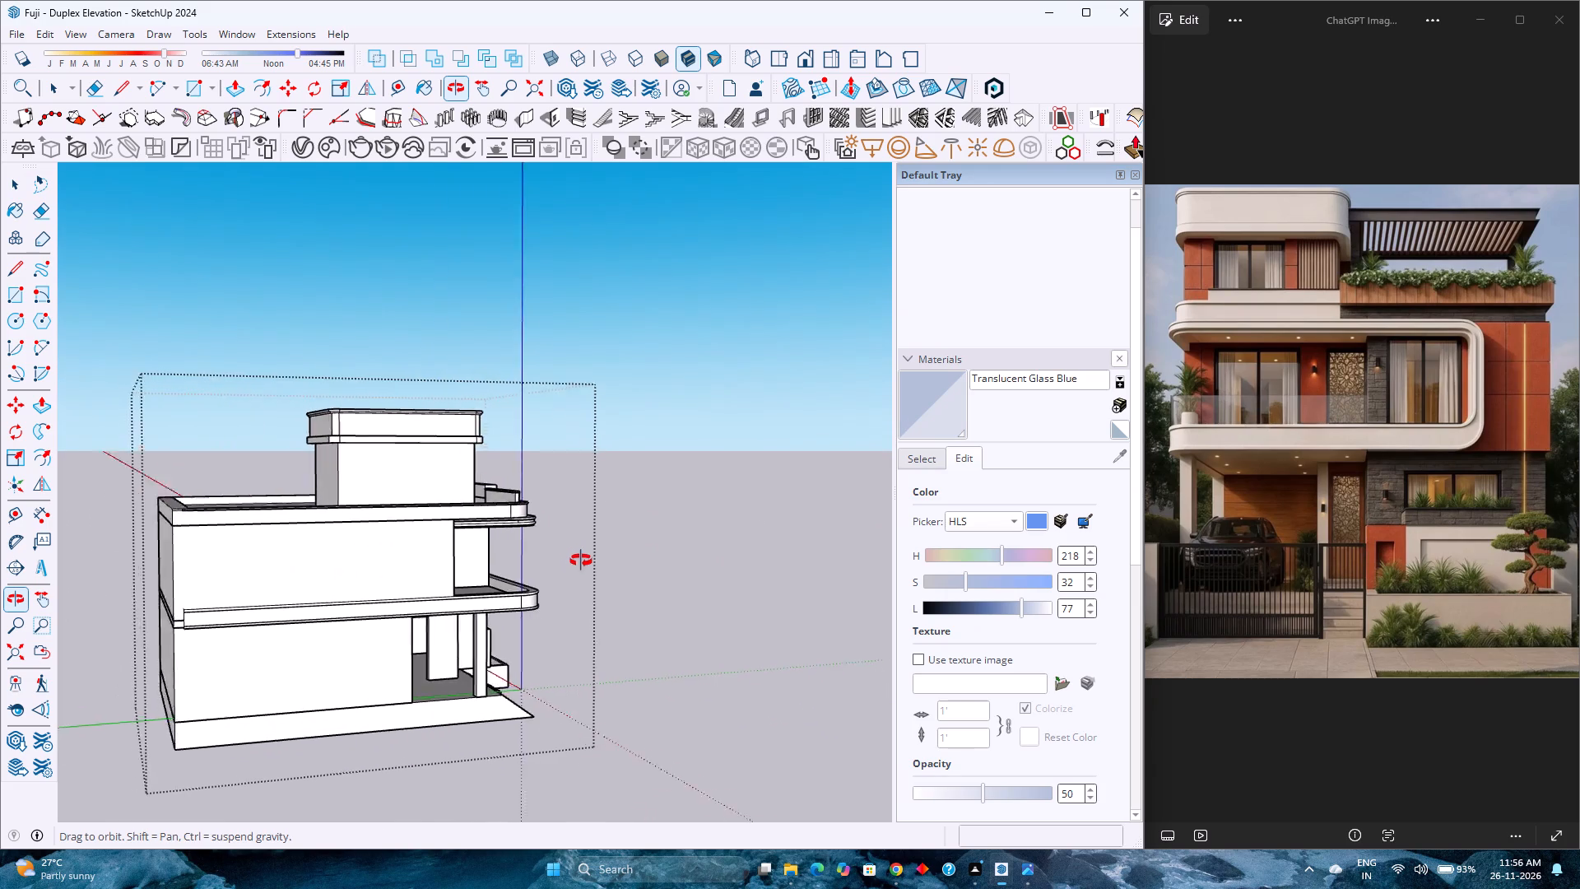
{"action": "middle_click_drag", "start_coordinate": [581, 561], "coordinate": [602, 562]}
{"action": "scroll", "coordinate": [185, 631], "scroll_direction": "up", "scroll_amount": 6}
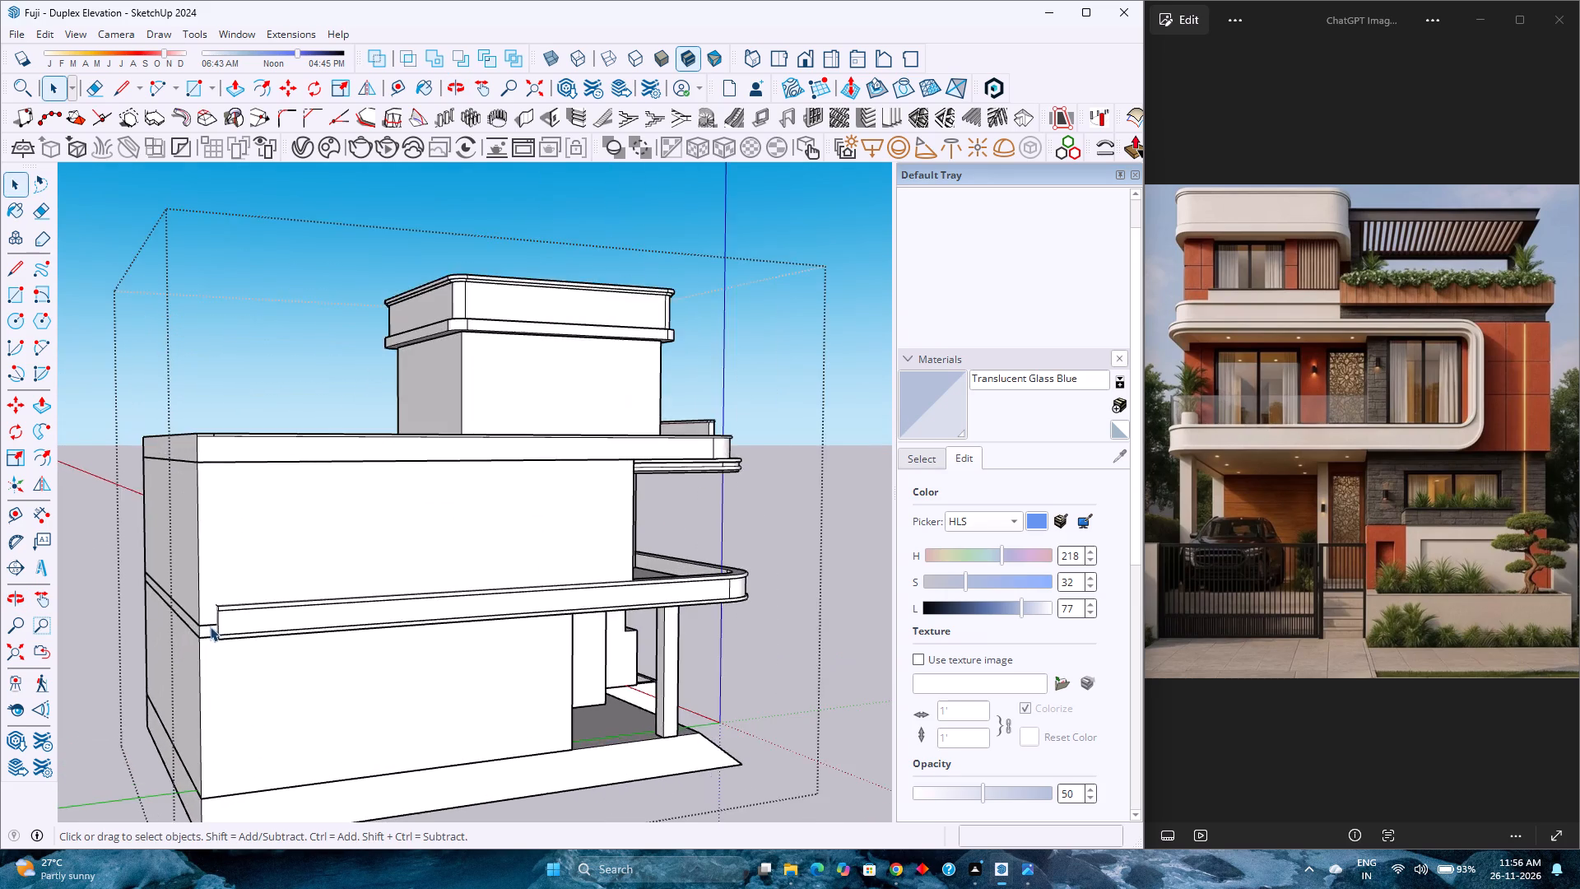
{"action": "scroll", "coordinate": [210, 626], "scroll_direction": "up", "scroll_amount": 9}
{"action": "middle_click_drag", "start_coordinate": [212, 627], "coordinate": [551, 632]}
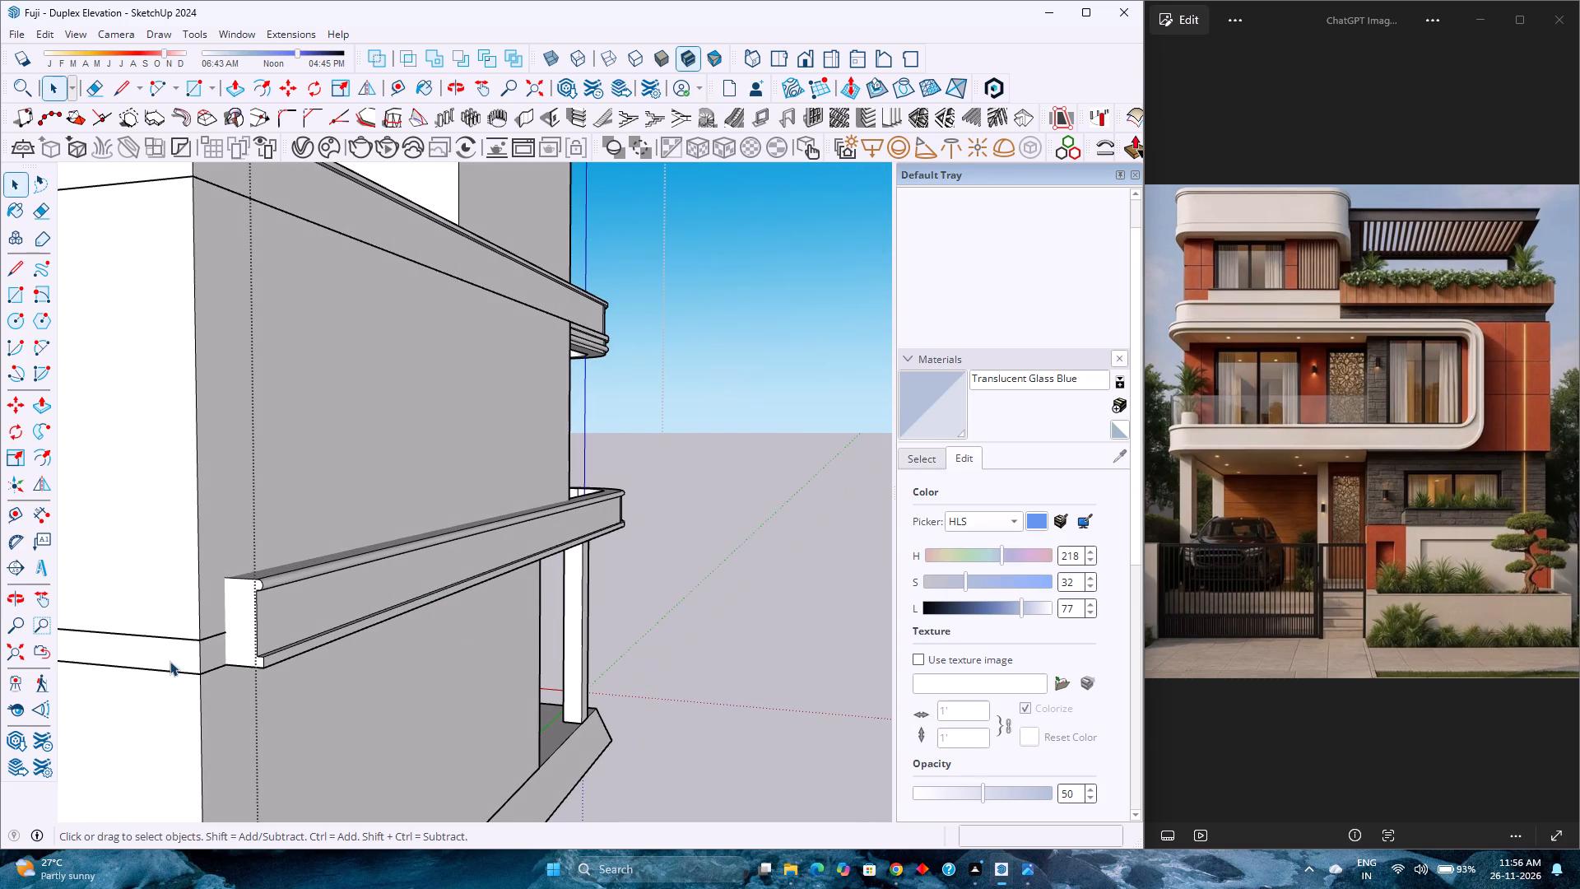
{"action": "double_click", "coordinate": [249, 608]}
{"action": "scroll", "coordinate": [249, 608], "scroll_direction": "up", "scroll_amount": 4}
{"action": "left_click", "coordinate": [245, 608]}
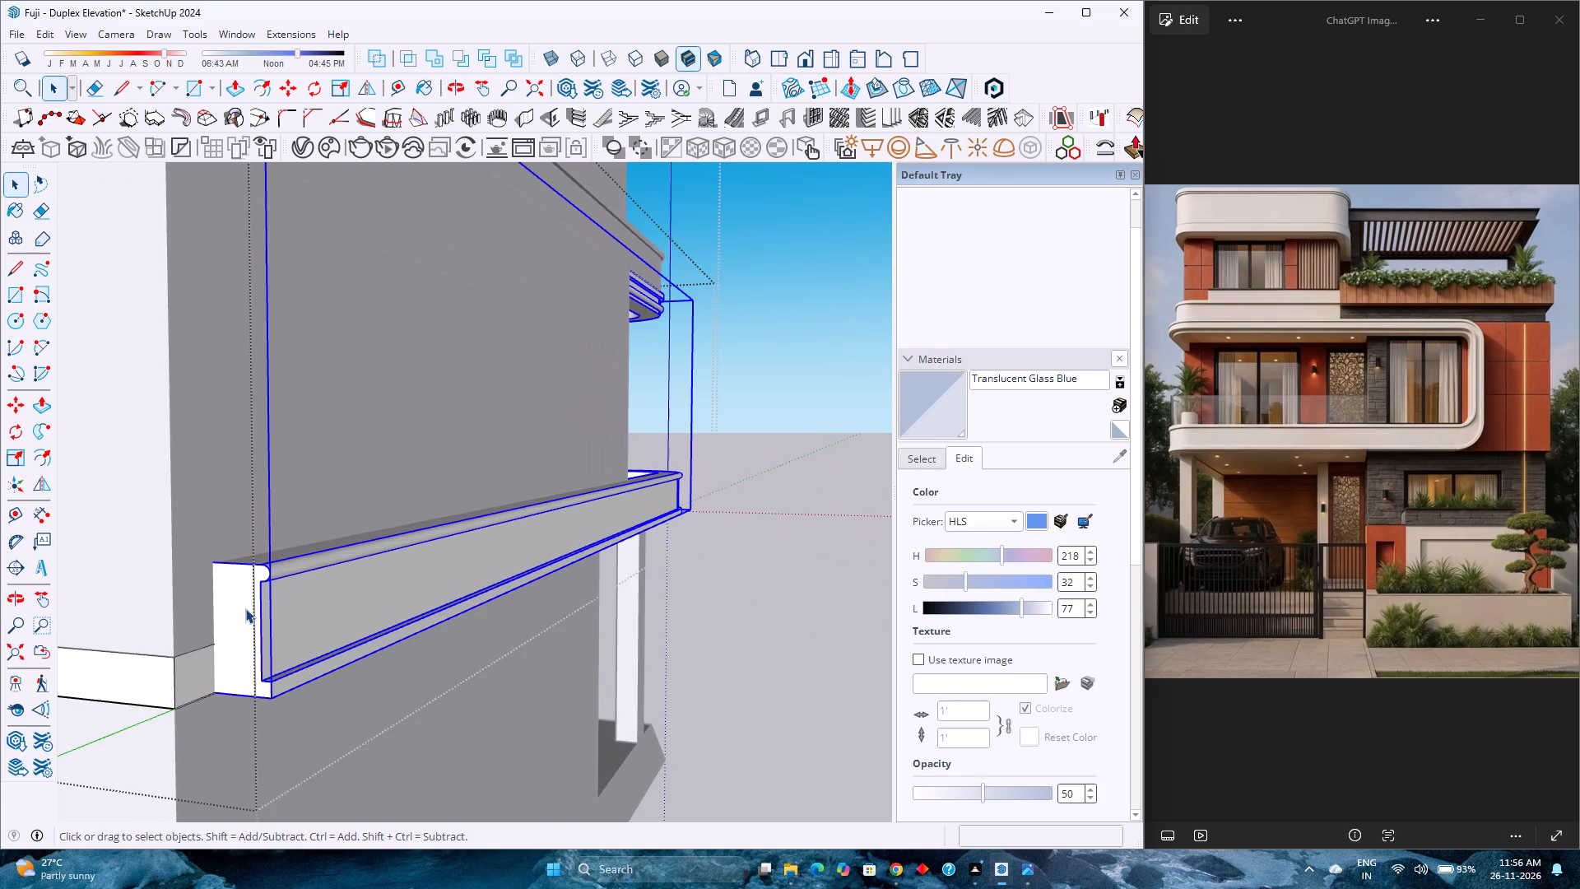
{"action": "double_click", "coordinate": [245, 608]}
{"action": "triple_click", "coordinate": [245, 608]}
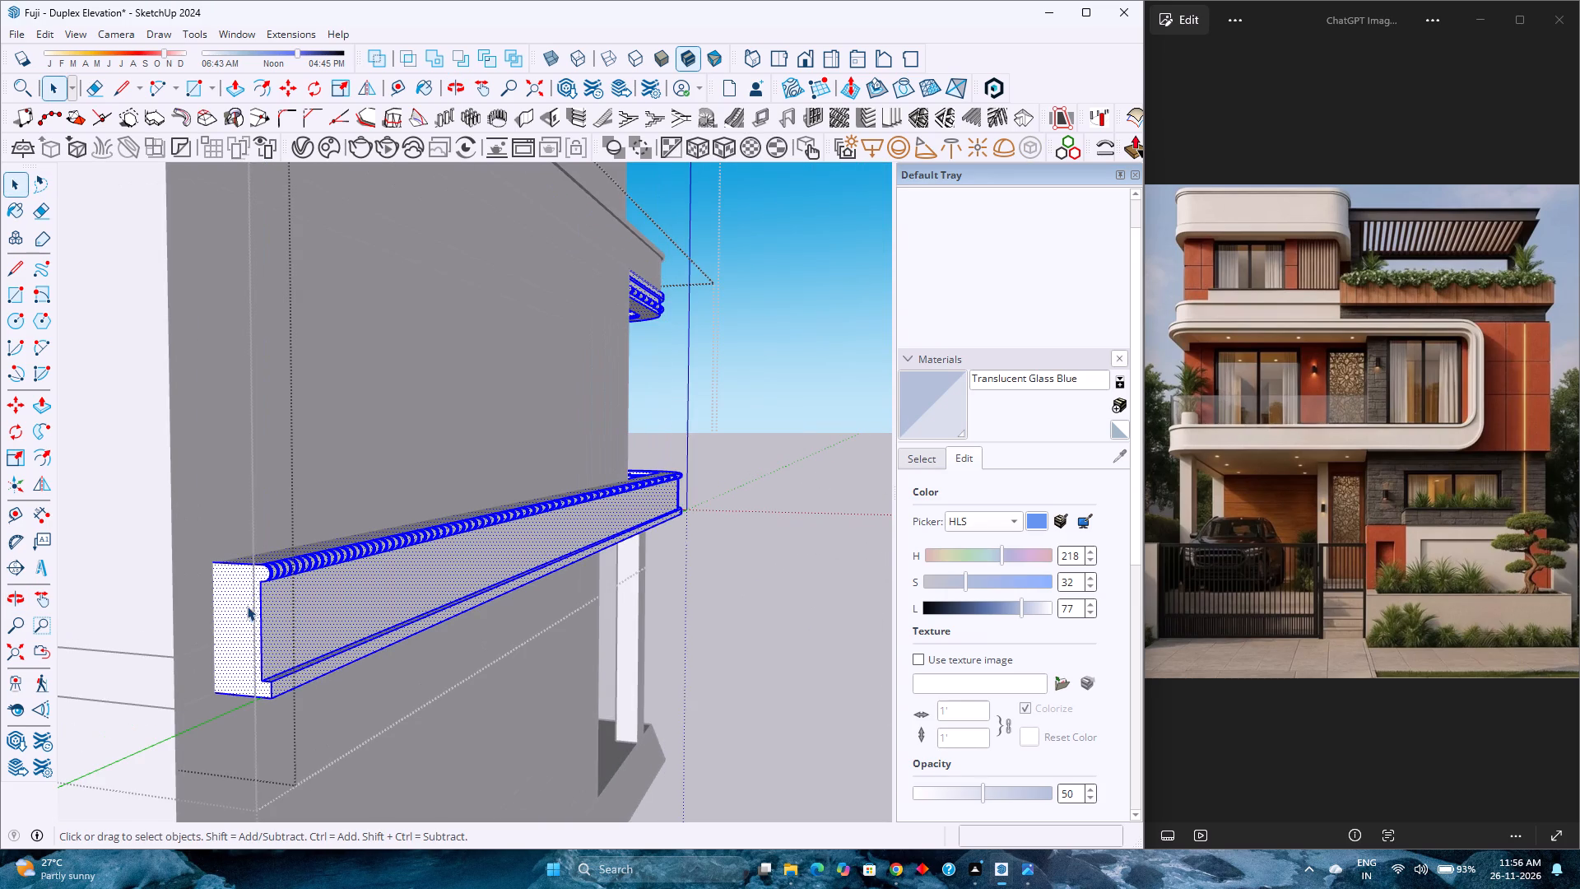
{"action": "left_click", "coordinate": [243, 601]}
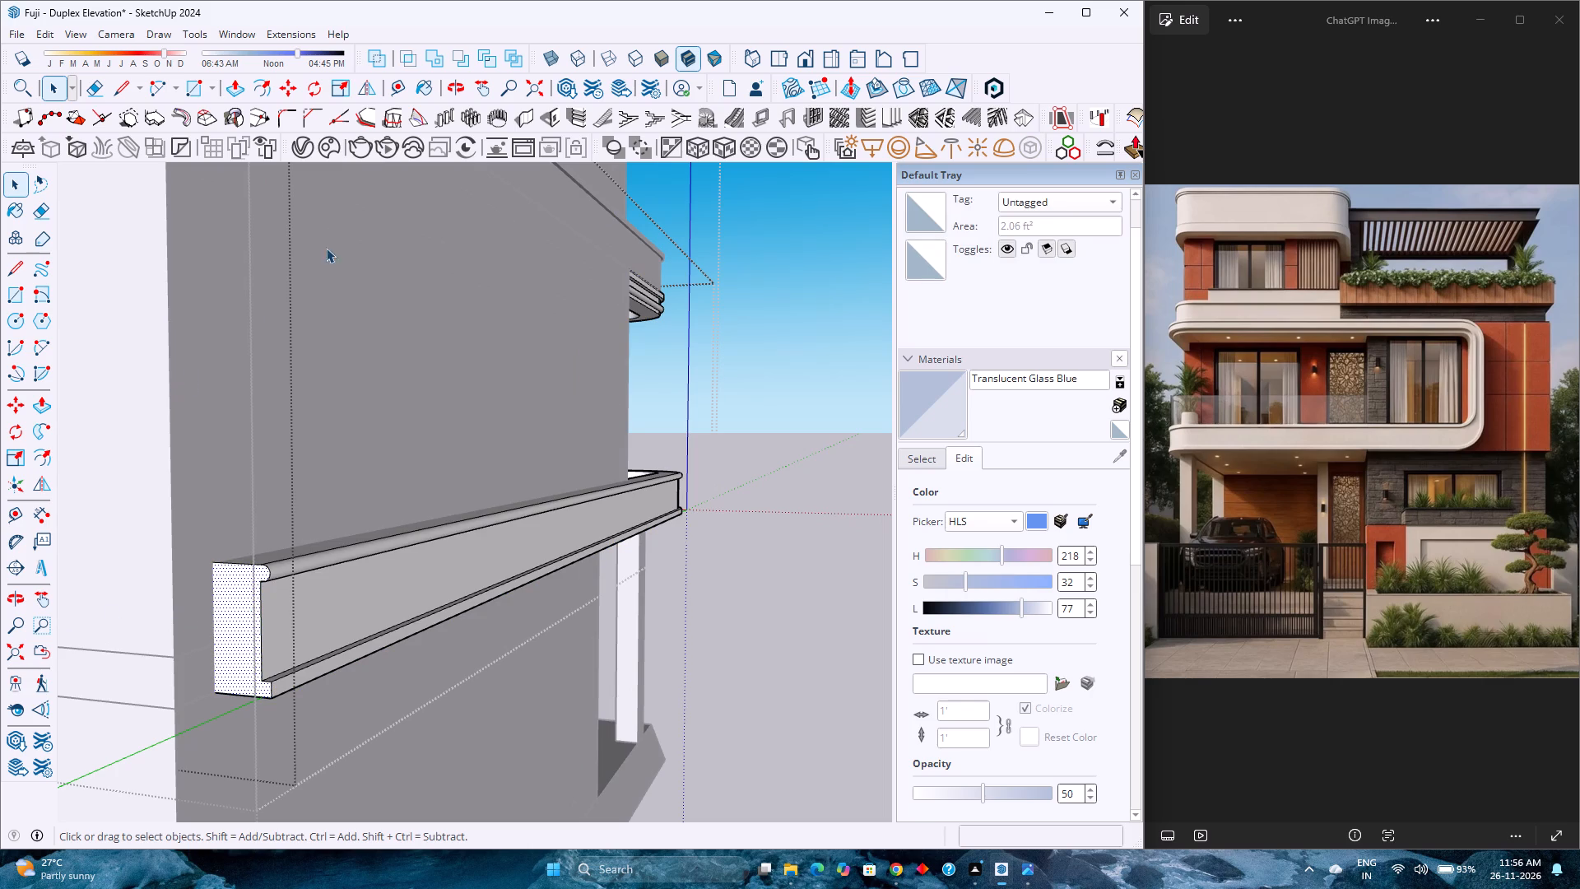
{"action": "left_click", "coordinate": [244, 88]}
{"action": "left_click", "coordinate": [246, 579]}
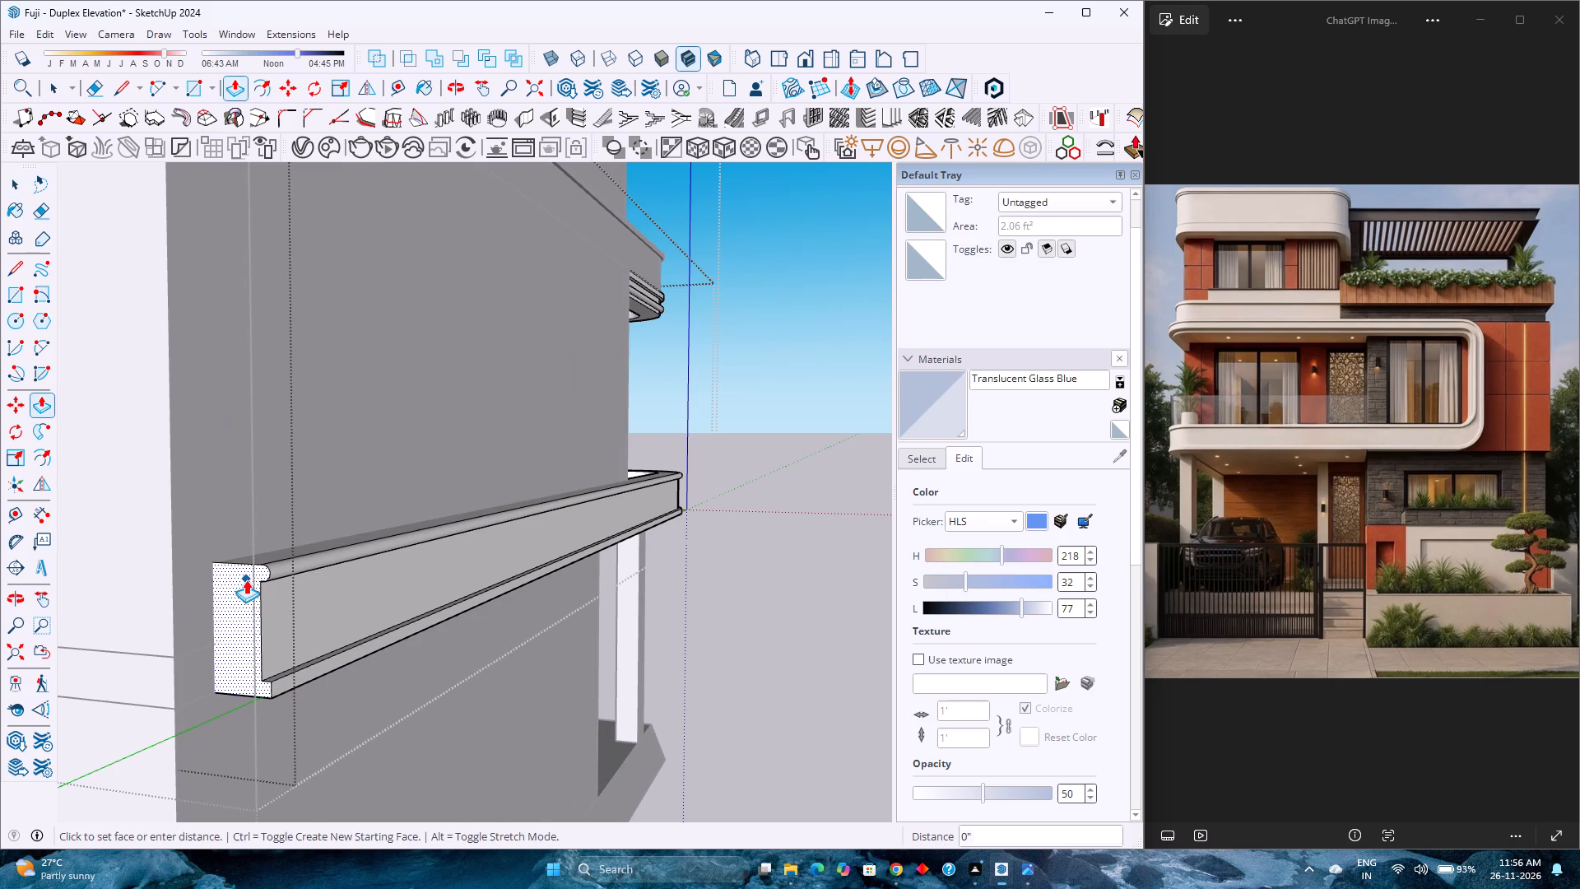
{"action": "left_click", "coordinate": [176, 510]}
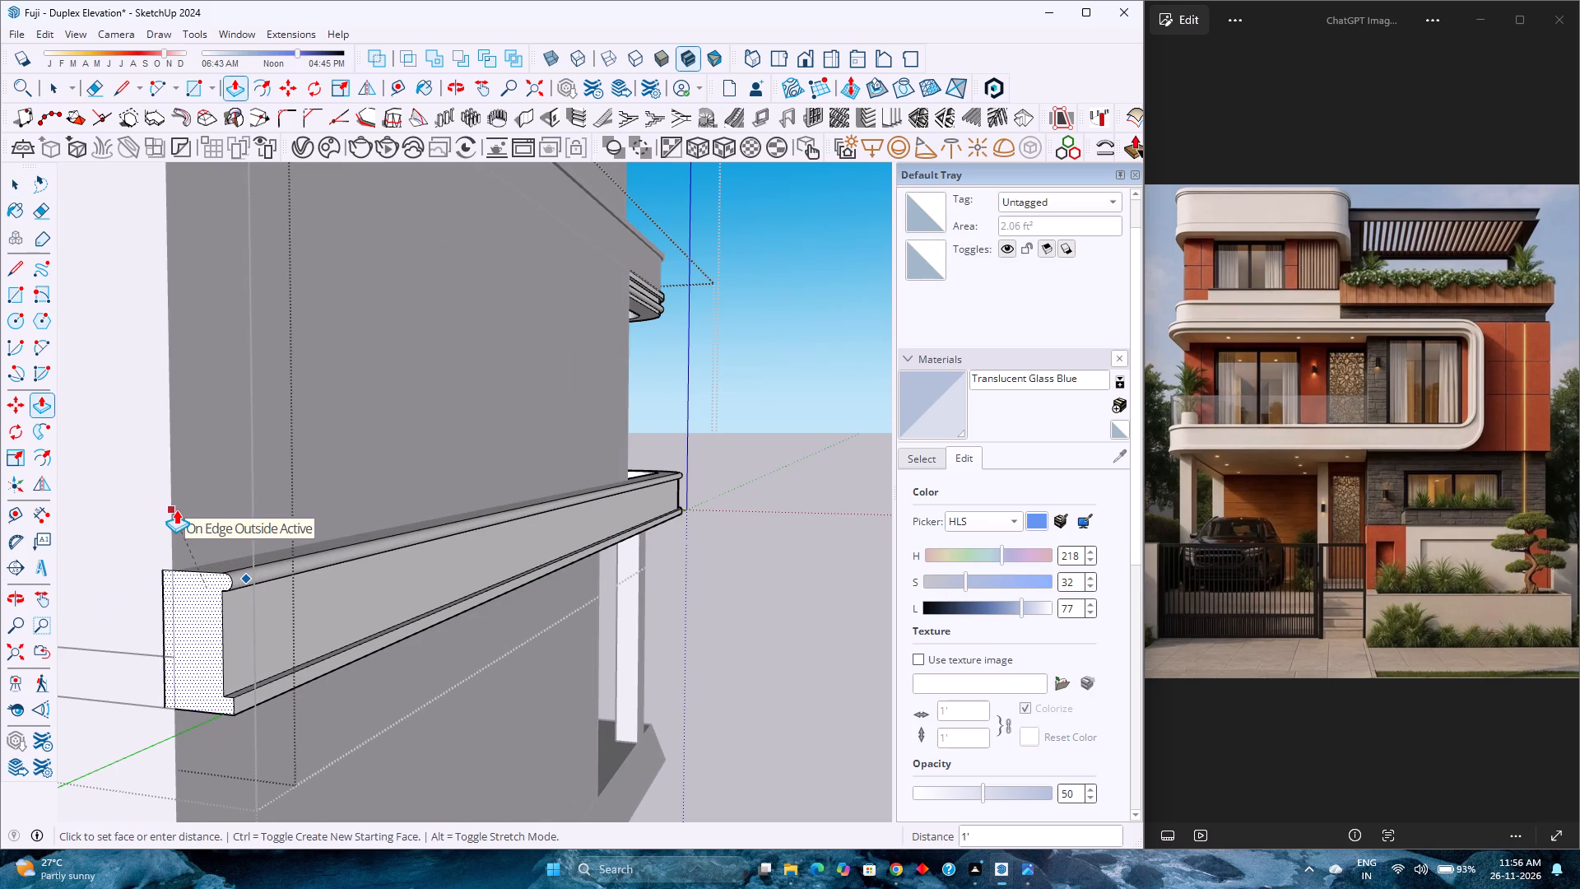
{"action": "key", "text": "space"}
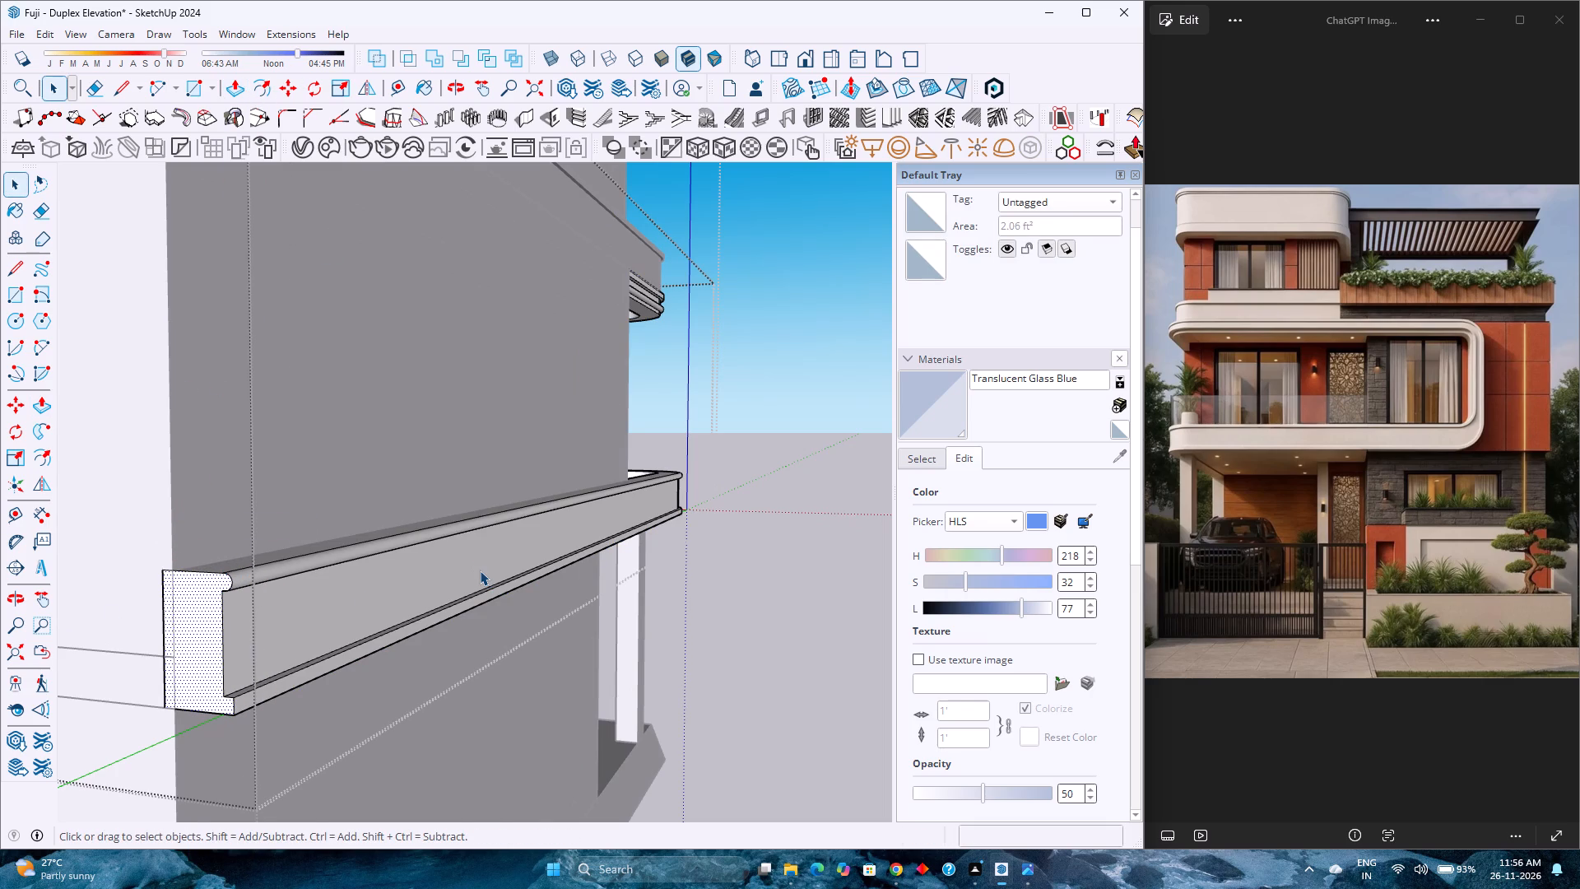
{"action": "left_click", "coordinate": [701, 610]}
{"action": "scroll", "coordinate": [505, 612], "scroll_direction": "down", "scroll_amount": 5}
{"action": "left_click", "coordinate": [718, 606]}
Examine the house massing from the side and front corner, ending in the standard front view.
{"action": "middle_click_drag", "start_coordinate": [769, 576], "coordinate": [687, 593]}
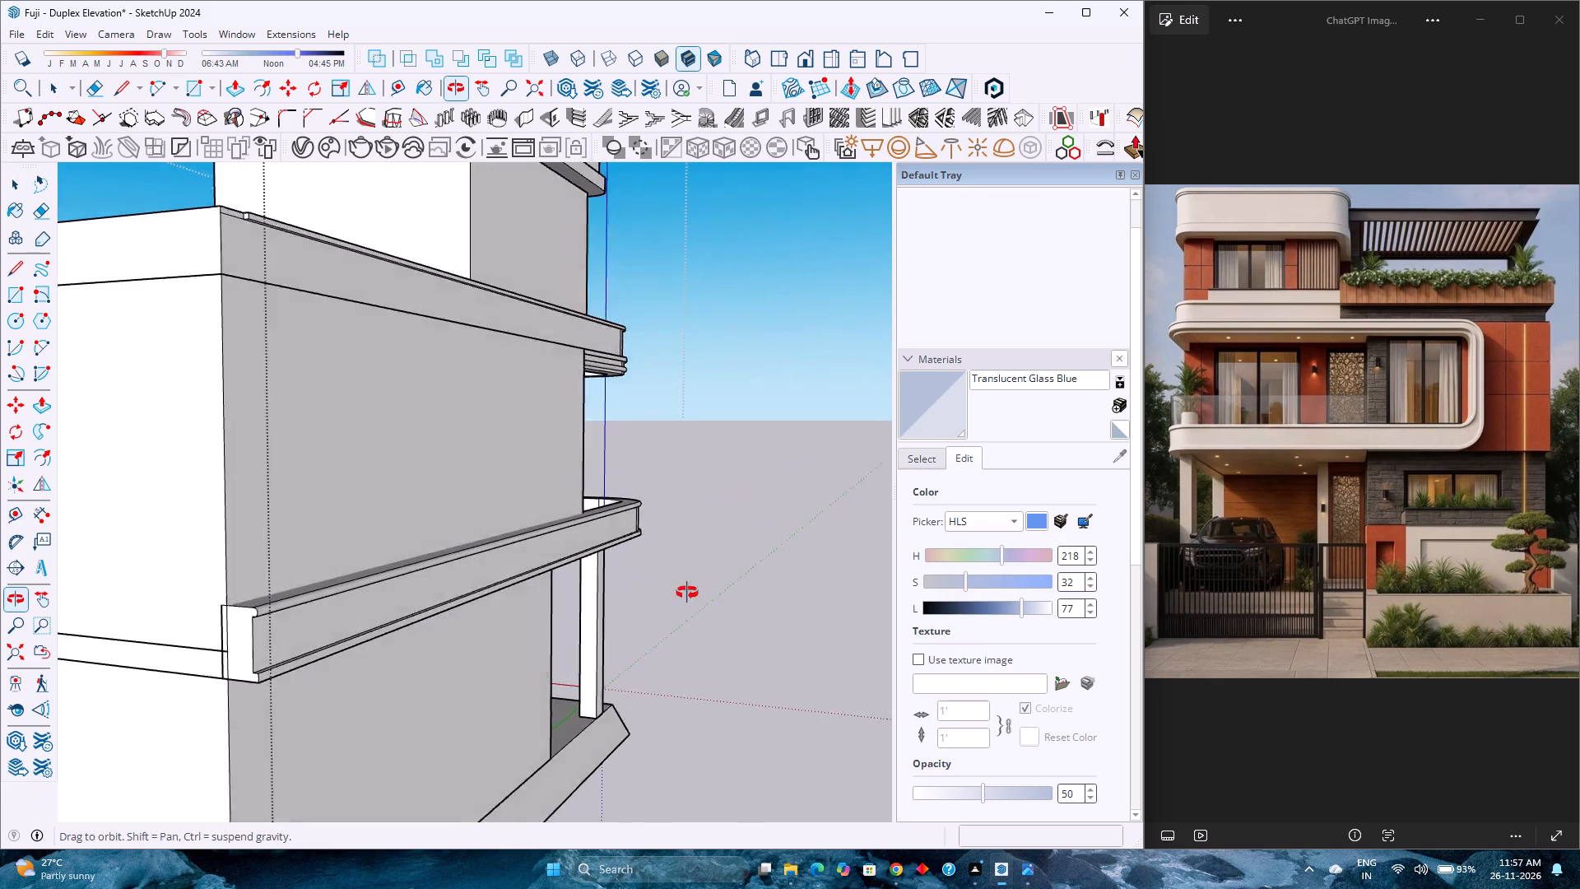
{"action": "middle_click_drag", "start_coordinate": [687, 593], "coordinate": [389, 644]}
{"action": "scroll", "coordinate": [499, 629], "scroll_direction": "down", "scroll_amount": 2}
{"action": "middle_click_drag", "start_coordinate": [526, 625], "coordinate": [187, 682]}
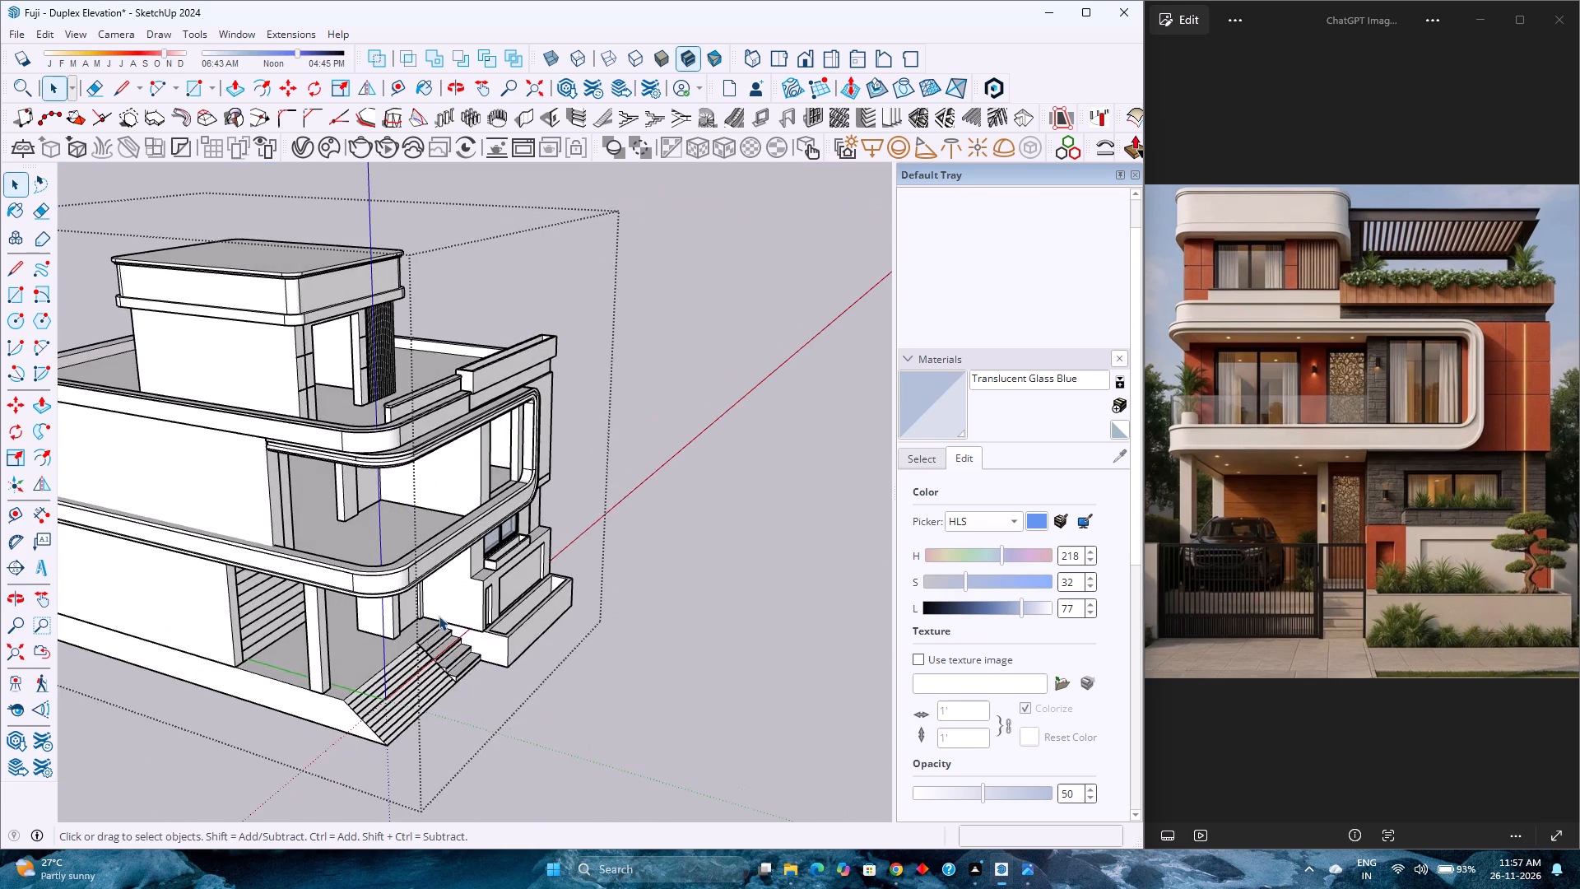
{"action": "scroll", "coordinate": [438, 616], "scroll_direction": "down", "scroll_amount": 4}
{"action": "middle_click_drag", "start_coordinate": [497, 625], "coordinate": [232, 425]}
{"action": "scroll", "coordinate": [283, 472], "scroll_direction": "up", "scroll_amount": 2}
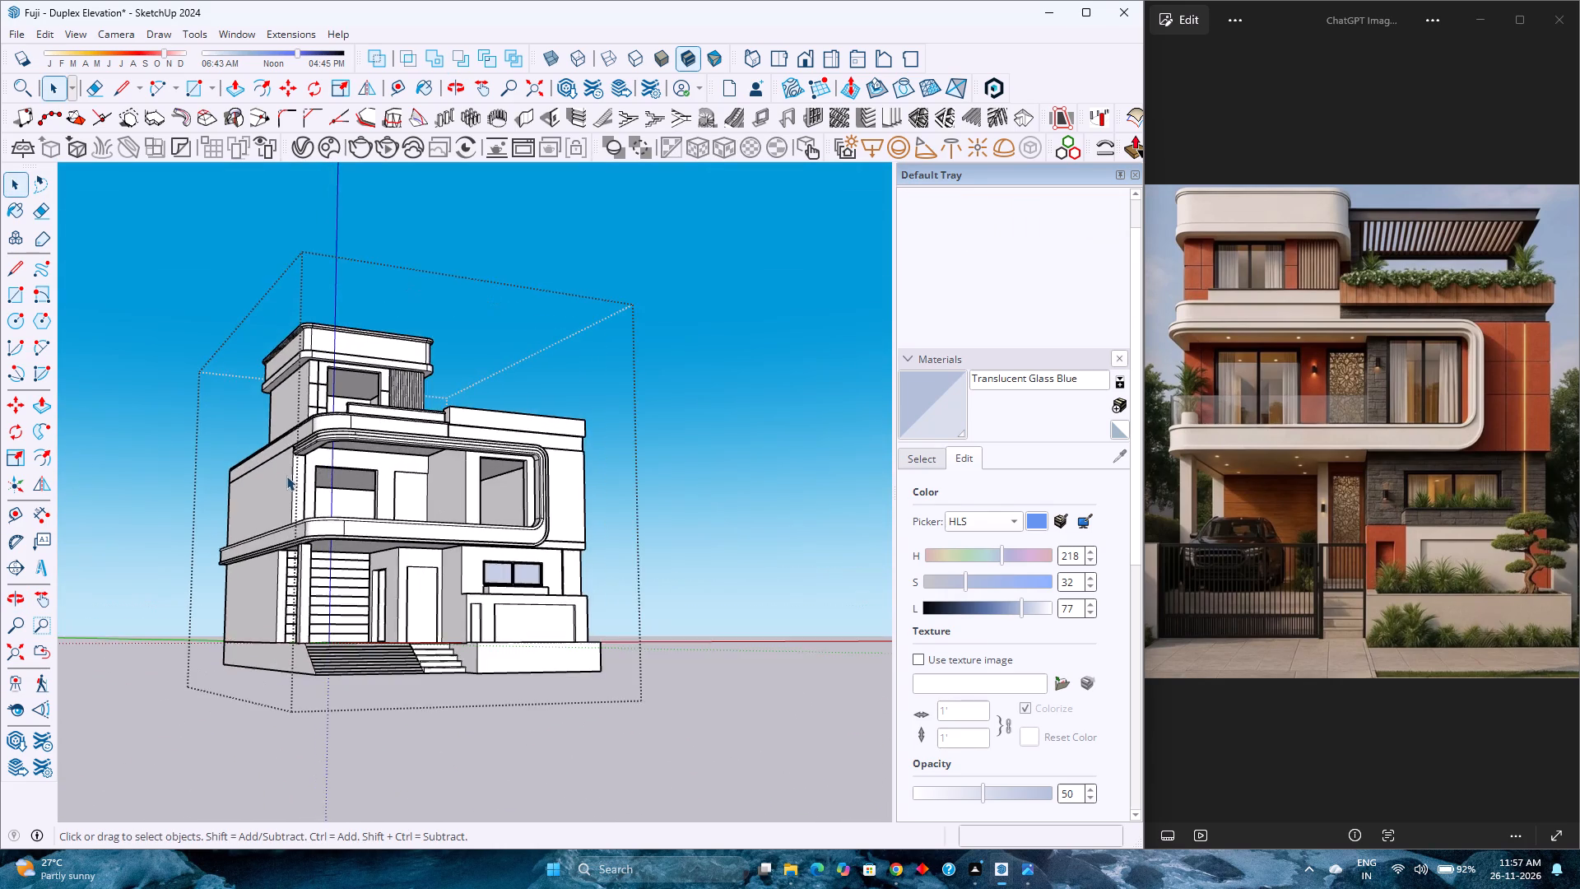
{"action": "scroll", "coordinate": [290, 478], "scroll_direction": "up", "scroll_amount": 4}
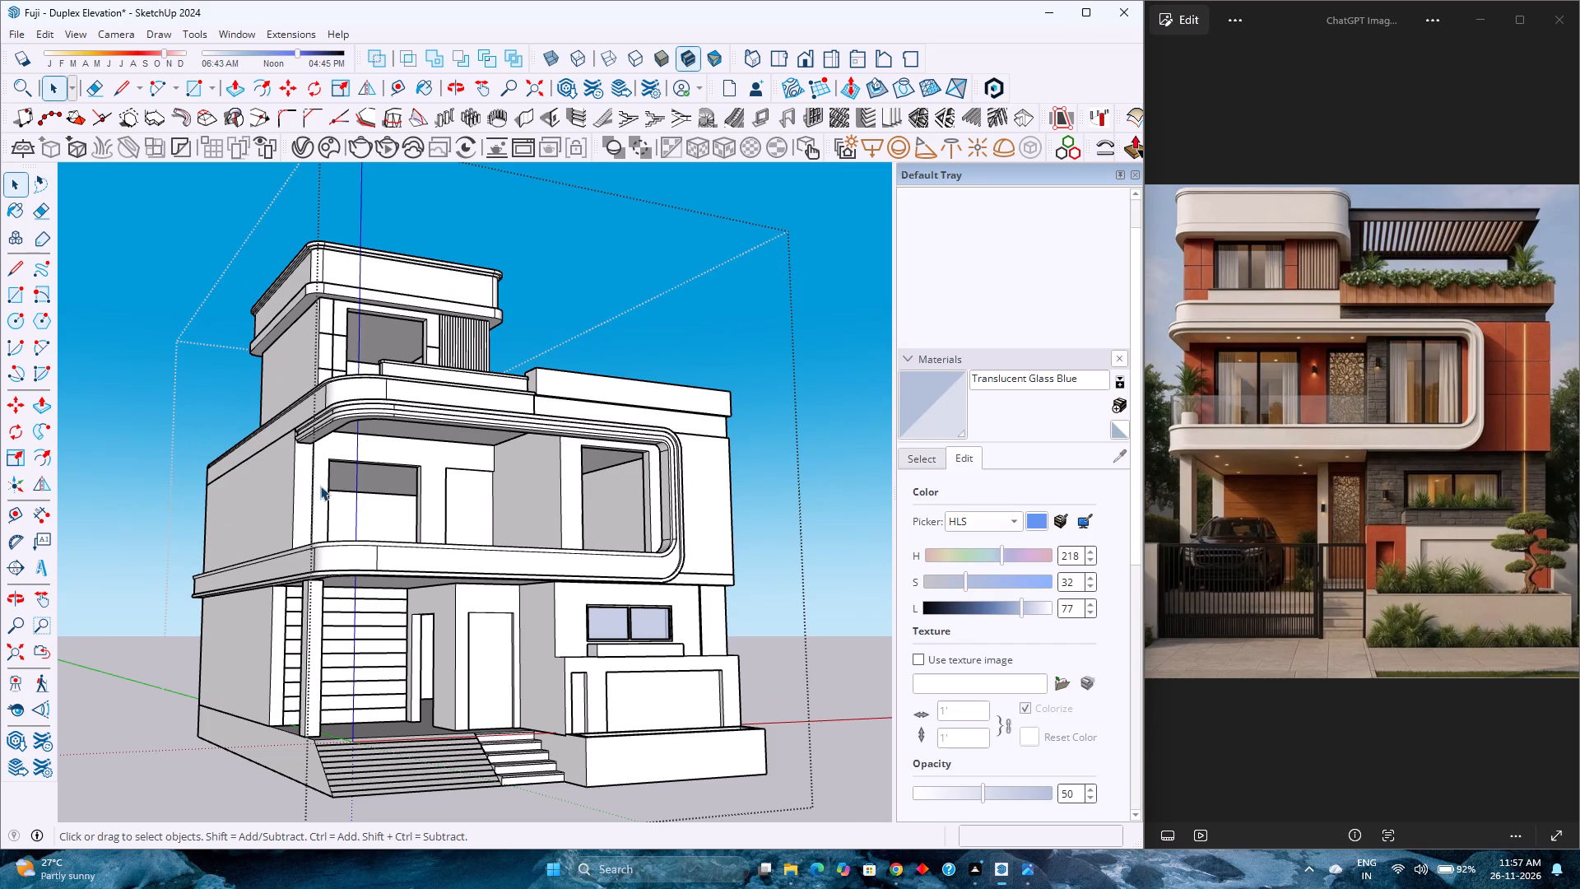
{"action": "left_click", "coordinate": [805, 57]}
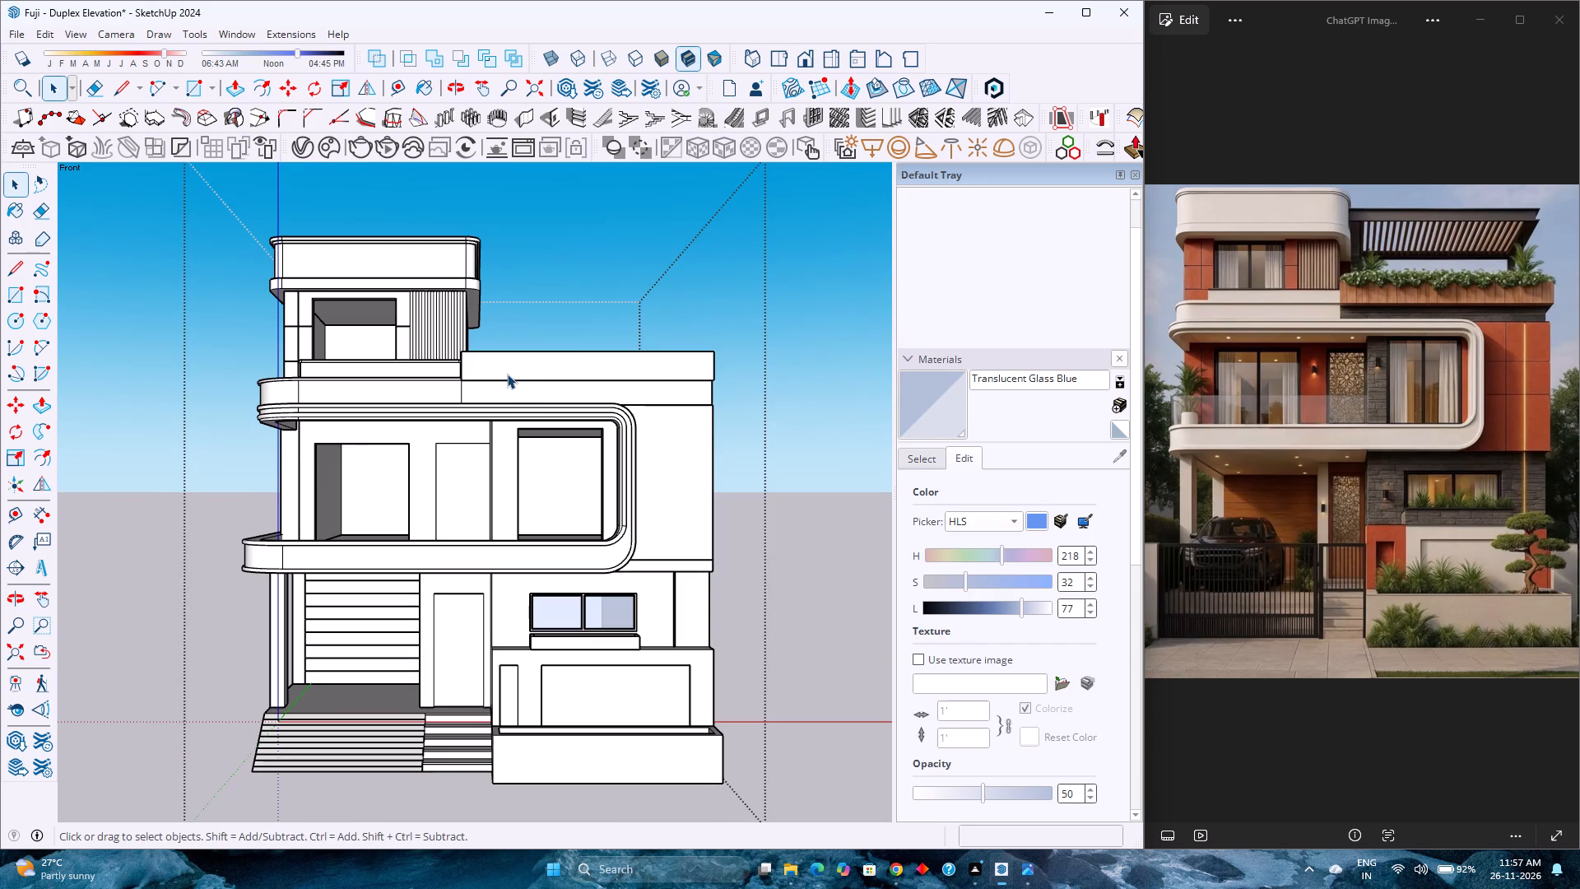
Save the model.
{"action": "key", "text": "ctrl+s"}
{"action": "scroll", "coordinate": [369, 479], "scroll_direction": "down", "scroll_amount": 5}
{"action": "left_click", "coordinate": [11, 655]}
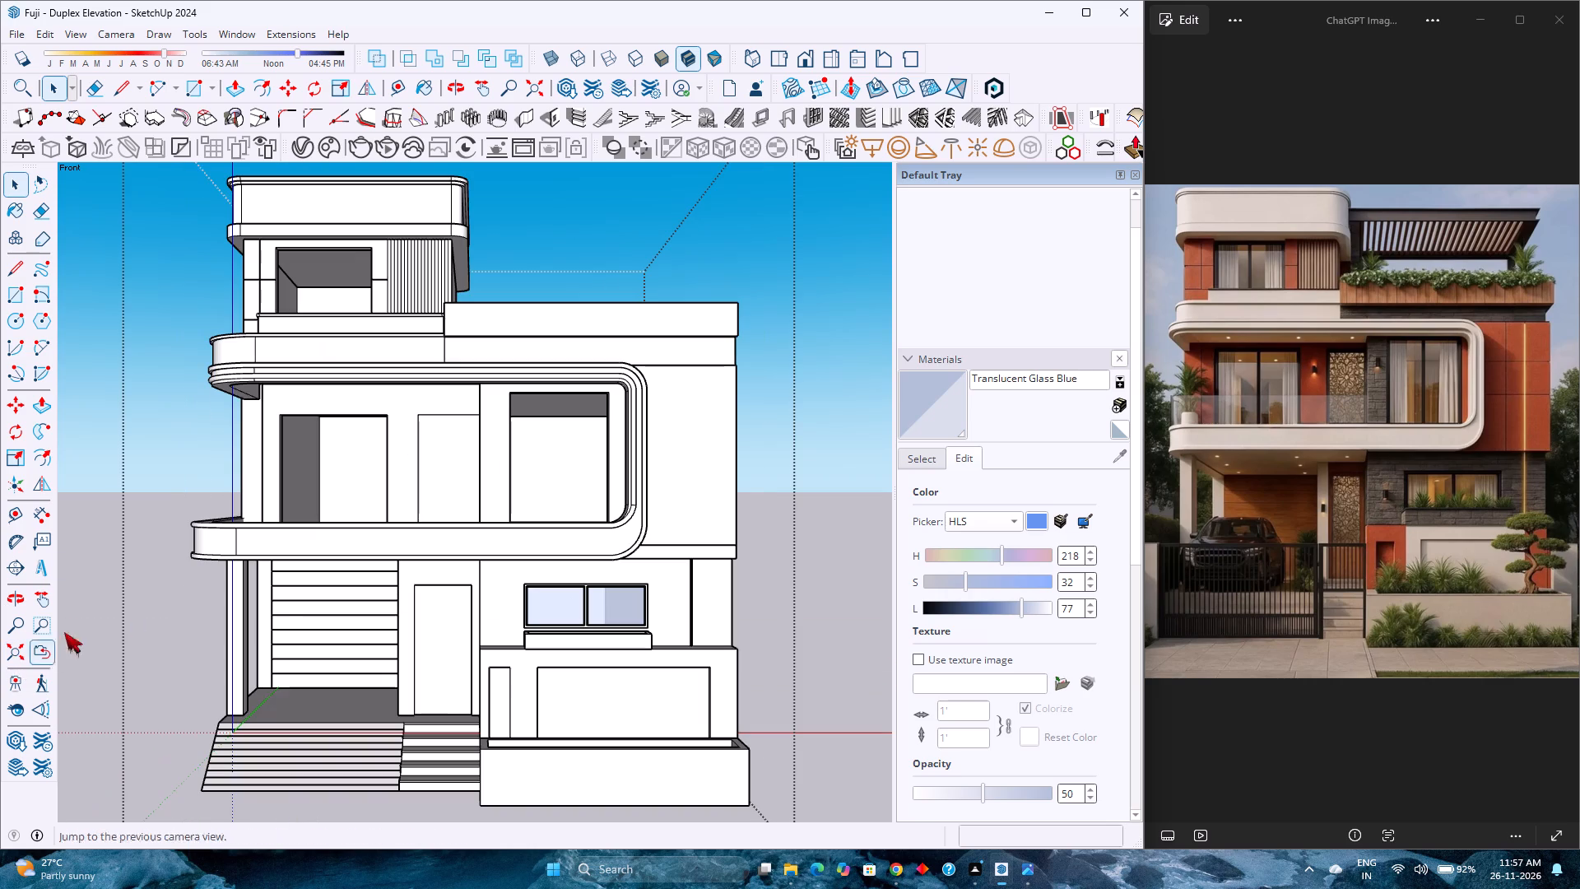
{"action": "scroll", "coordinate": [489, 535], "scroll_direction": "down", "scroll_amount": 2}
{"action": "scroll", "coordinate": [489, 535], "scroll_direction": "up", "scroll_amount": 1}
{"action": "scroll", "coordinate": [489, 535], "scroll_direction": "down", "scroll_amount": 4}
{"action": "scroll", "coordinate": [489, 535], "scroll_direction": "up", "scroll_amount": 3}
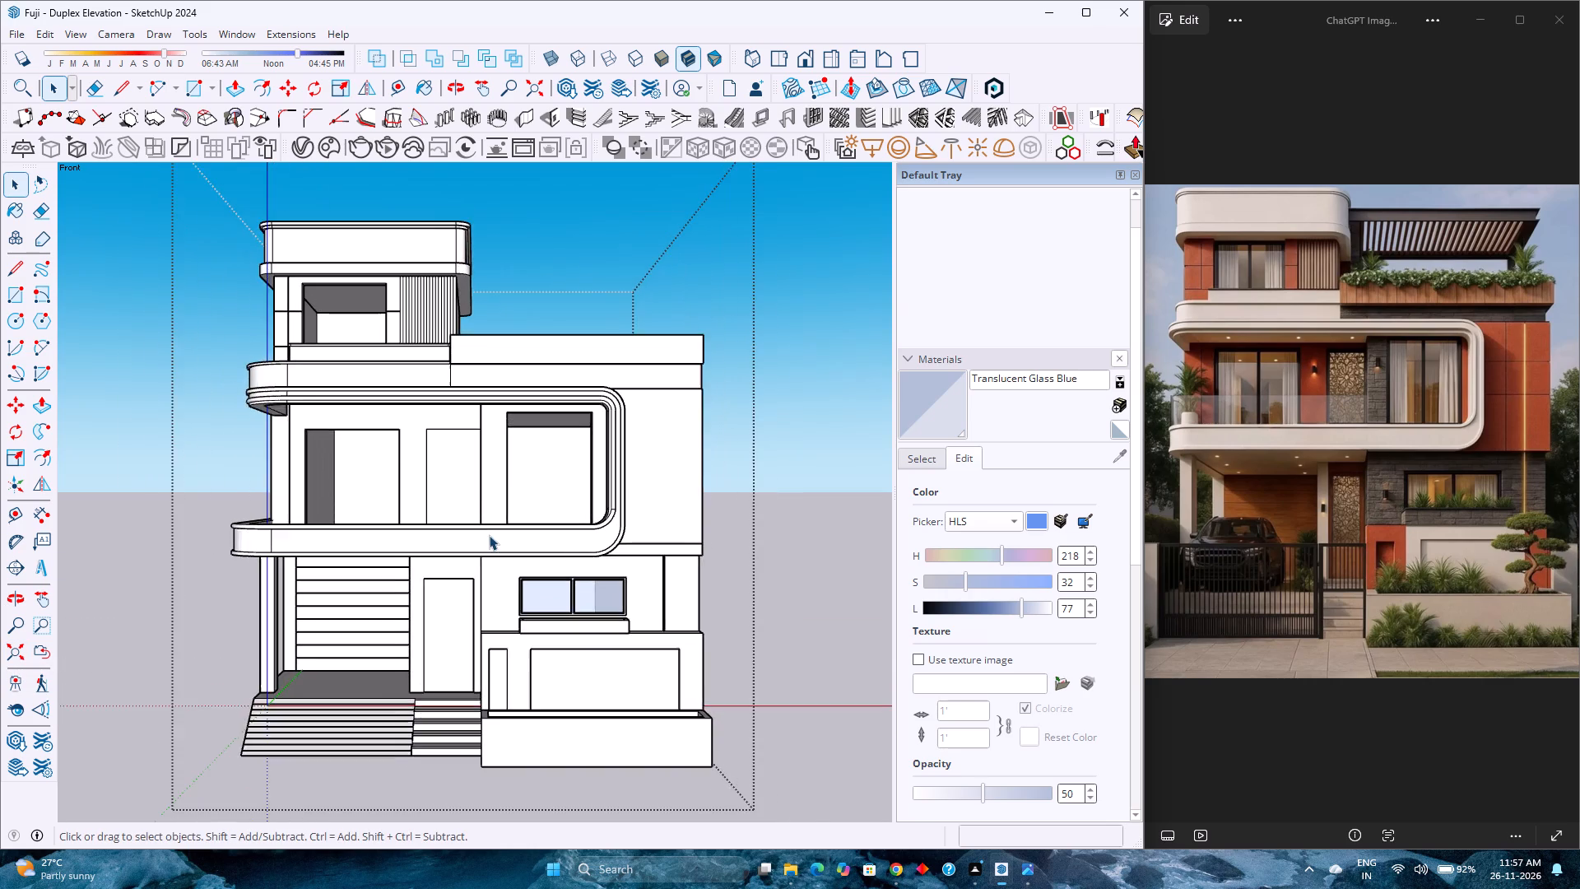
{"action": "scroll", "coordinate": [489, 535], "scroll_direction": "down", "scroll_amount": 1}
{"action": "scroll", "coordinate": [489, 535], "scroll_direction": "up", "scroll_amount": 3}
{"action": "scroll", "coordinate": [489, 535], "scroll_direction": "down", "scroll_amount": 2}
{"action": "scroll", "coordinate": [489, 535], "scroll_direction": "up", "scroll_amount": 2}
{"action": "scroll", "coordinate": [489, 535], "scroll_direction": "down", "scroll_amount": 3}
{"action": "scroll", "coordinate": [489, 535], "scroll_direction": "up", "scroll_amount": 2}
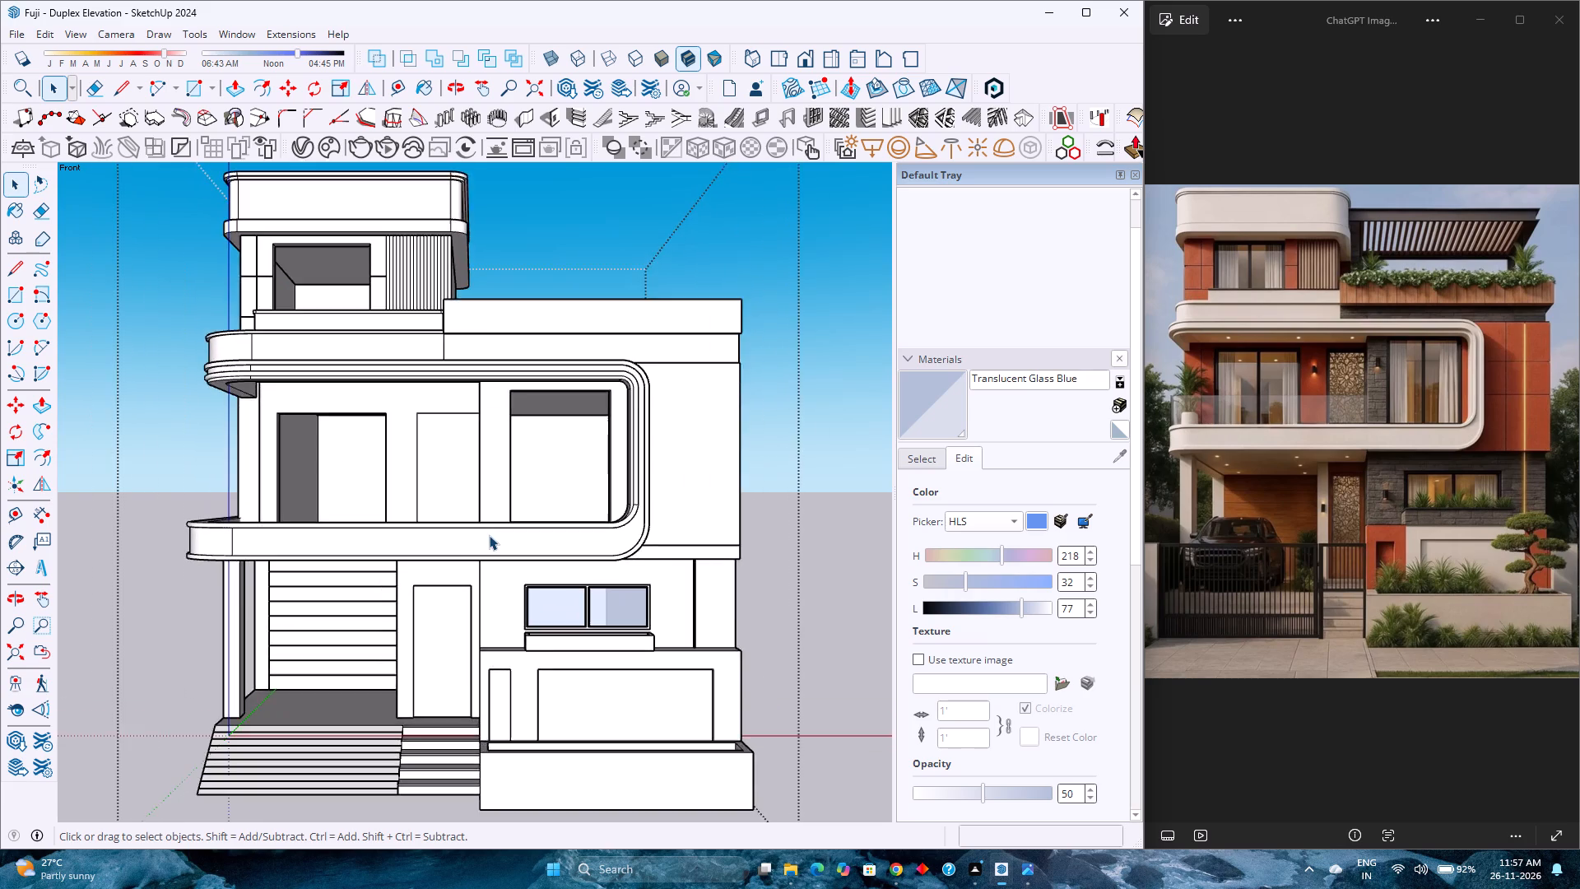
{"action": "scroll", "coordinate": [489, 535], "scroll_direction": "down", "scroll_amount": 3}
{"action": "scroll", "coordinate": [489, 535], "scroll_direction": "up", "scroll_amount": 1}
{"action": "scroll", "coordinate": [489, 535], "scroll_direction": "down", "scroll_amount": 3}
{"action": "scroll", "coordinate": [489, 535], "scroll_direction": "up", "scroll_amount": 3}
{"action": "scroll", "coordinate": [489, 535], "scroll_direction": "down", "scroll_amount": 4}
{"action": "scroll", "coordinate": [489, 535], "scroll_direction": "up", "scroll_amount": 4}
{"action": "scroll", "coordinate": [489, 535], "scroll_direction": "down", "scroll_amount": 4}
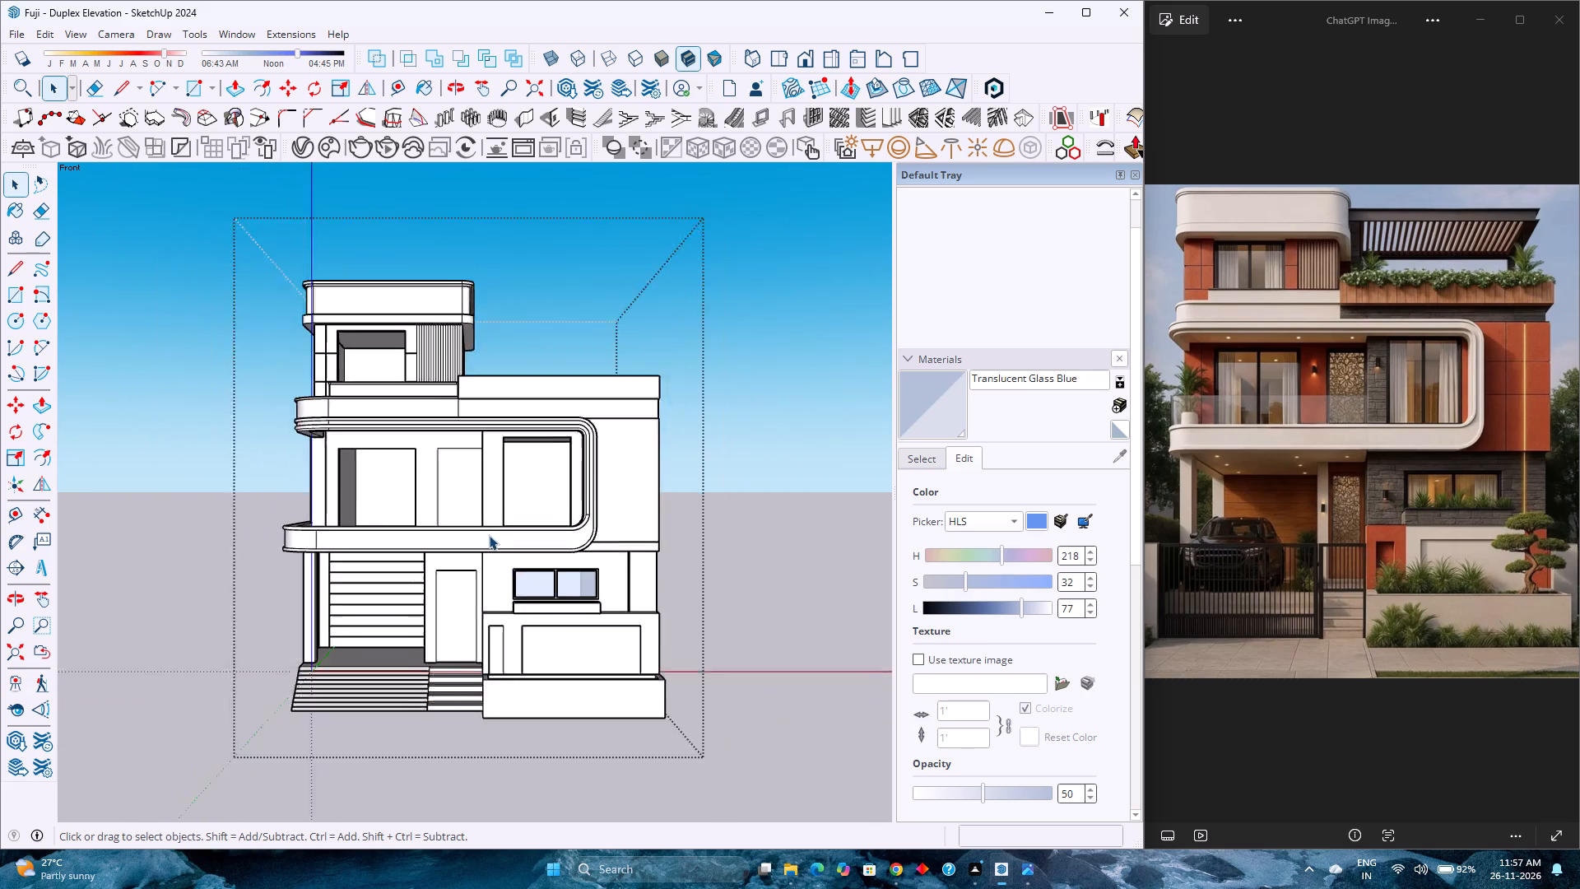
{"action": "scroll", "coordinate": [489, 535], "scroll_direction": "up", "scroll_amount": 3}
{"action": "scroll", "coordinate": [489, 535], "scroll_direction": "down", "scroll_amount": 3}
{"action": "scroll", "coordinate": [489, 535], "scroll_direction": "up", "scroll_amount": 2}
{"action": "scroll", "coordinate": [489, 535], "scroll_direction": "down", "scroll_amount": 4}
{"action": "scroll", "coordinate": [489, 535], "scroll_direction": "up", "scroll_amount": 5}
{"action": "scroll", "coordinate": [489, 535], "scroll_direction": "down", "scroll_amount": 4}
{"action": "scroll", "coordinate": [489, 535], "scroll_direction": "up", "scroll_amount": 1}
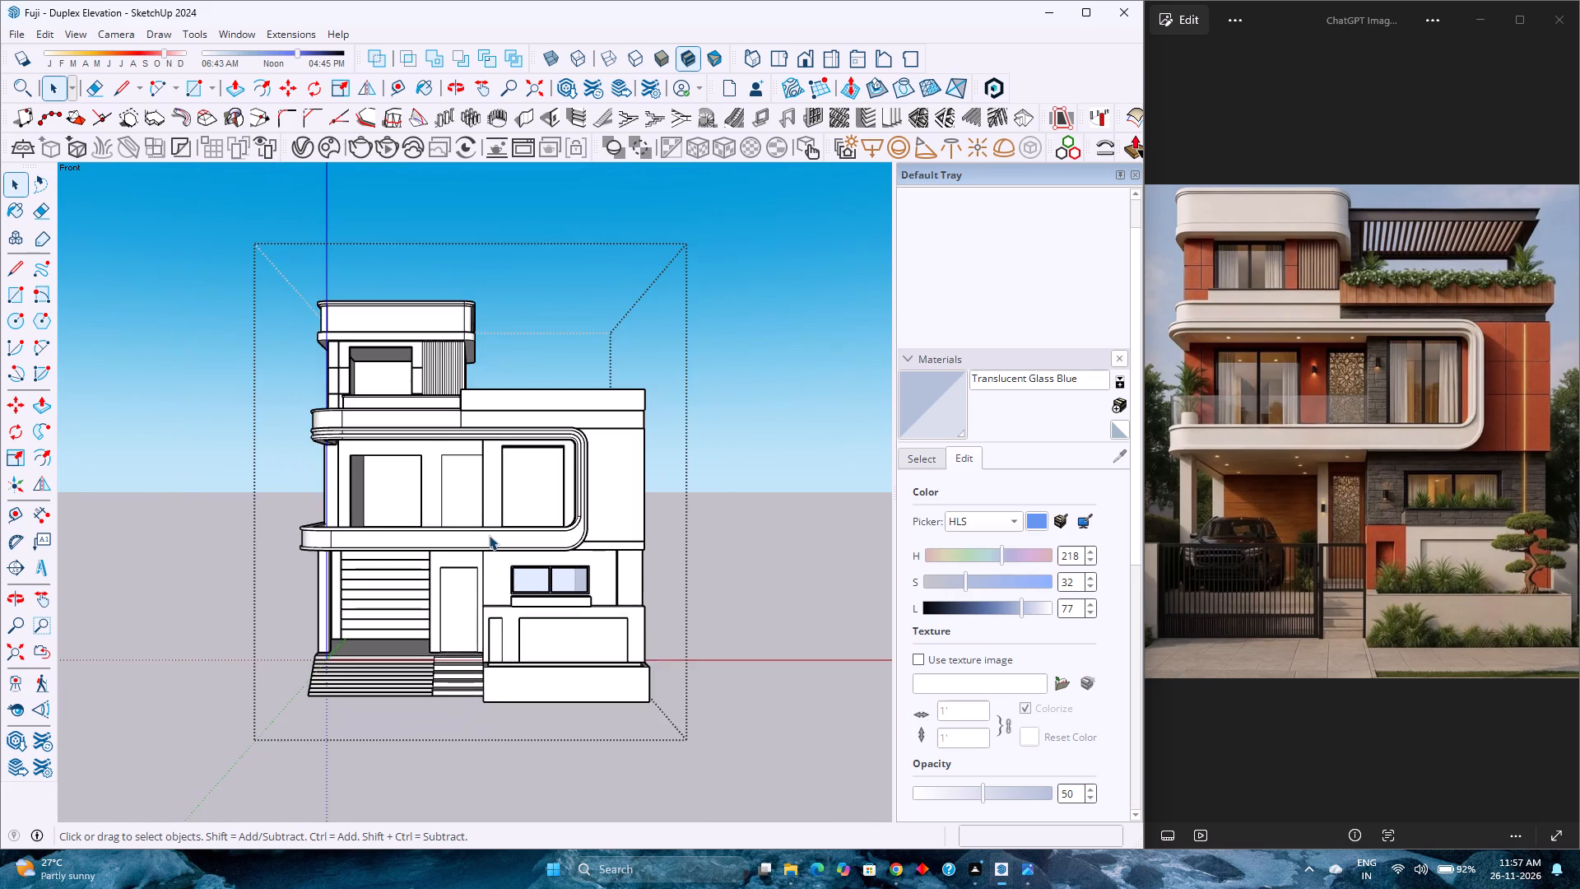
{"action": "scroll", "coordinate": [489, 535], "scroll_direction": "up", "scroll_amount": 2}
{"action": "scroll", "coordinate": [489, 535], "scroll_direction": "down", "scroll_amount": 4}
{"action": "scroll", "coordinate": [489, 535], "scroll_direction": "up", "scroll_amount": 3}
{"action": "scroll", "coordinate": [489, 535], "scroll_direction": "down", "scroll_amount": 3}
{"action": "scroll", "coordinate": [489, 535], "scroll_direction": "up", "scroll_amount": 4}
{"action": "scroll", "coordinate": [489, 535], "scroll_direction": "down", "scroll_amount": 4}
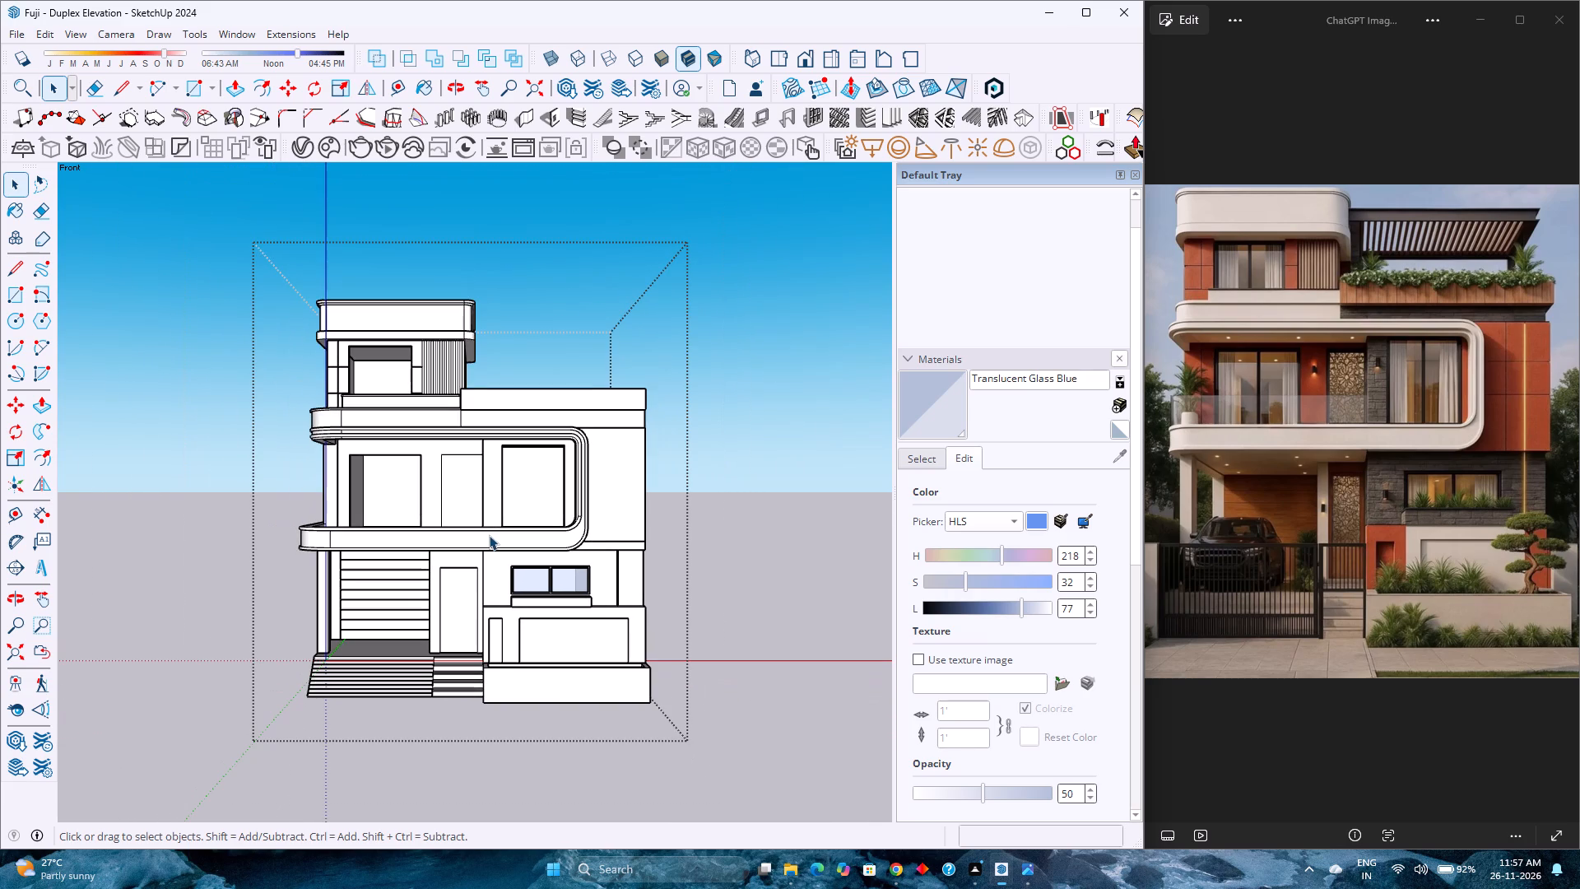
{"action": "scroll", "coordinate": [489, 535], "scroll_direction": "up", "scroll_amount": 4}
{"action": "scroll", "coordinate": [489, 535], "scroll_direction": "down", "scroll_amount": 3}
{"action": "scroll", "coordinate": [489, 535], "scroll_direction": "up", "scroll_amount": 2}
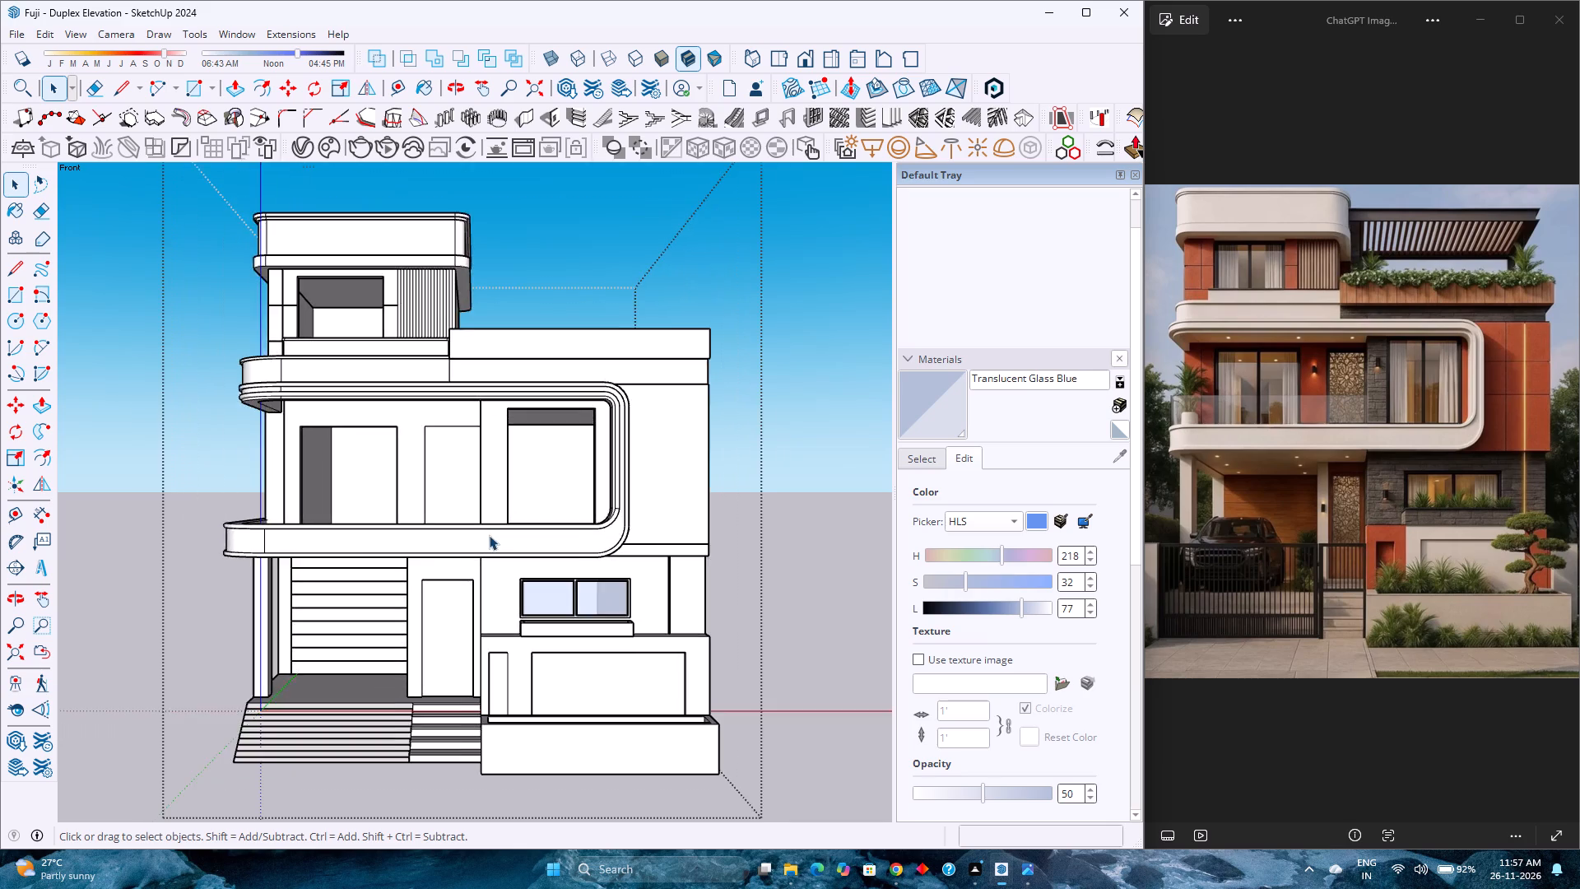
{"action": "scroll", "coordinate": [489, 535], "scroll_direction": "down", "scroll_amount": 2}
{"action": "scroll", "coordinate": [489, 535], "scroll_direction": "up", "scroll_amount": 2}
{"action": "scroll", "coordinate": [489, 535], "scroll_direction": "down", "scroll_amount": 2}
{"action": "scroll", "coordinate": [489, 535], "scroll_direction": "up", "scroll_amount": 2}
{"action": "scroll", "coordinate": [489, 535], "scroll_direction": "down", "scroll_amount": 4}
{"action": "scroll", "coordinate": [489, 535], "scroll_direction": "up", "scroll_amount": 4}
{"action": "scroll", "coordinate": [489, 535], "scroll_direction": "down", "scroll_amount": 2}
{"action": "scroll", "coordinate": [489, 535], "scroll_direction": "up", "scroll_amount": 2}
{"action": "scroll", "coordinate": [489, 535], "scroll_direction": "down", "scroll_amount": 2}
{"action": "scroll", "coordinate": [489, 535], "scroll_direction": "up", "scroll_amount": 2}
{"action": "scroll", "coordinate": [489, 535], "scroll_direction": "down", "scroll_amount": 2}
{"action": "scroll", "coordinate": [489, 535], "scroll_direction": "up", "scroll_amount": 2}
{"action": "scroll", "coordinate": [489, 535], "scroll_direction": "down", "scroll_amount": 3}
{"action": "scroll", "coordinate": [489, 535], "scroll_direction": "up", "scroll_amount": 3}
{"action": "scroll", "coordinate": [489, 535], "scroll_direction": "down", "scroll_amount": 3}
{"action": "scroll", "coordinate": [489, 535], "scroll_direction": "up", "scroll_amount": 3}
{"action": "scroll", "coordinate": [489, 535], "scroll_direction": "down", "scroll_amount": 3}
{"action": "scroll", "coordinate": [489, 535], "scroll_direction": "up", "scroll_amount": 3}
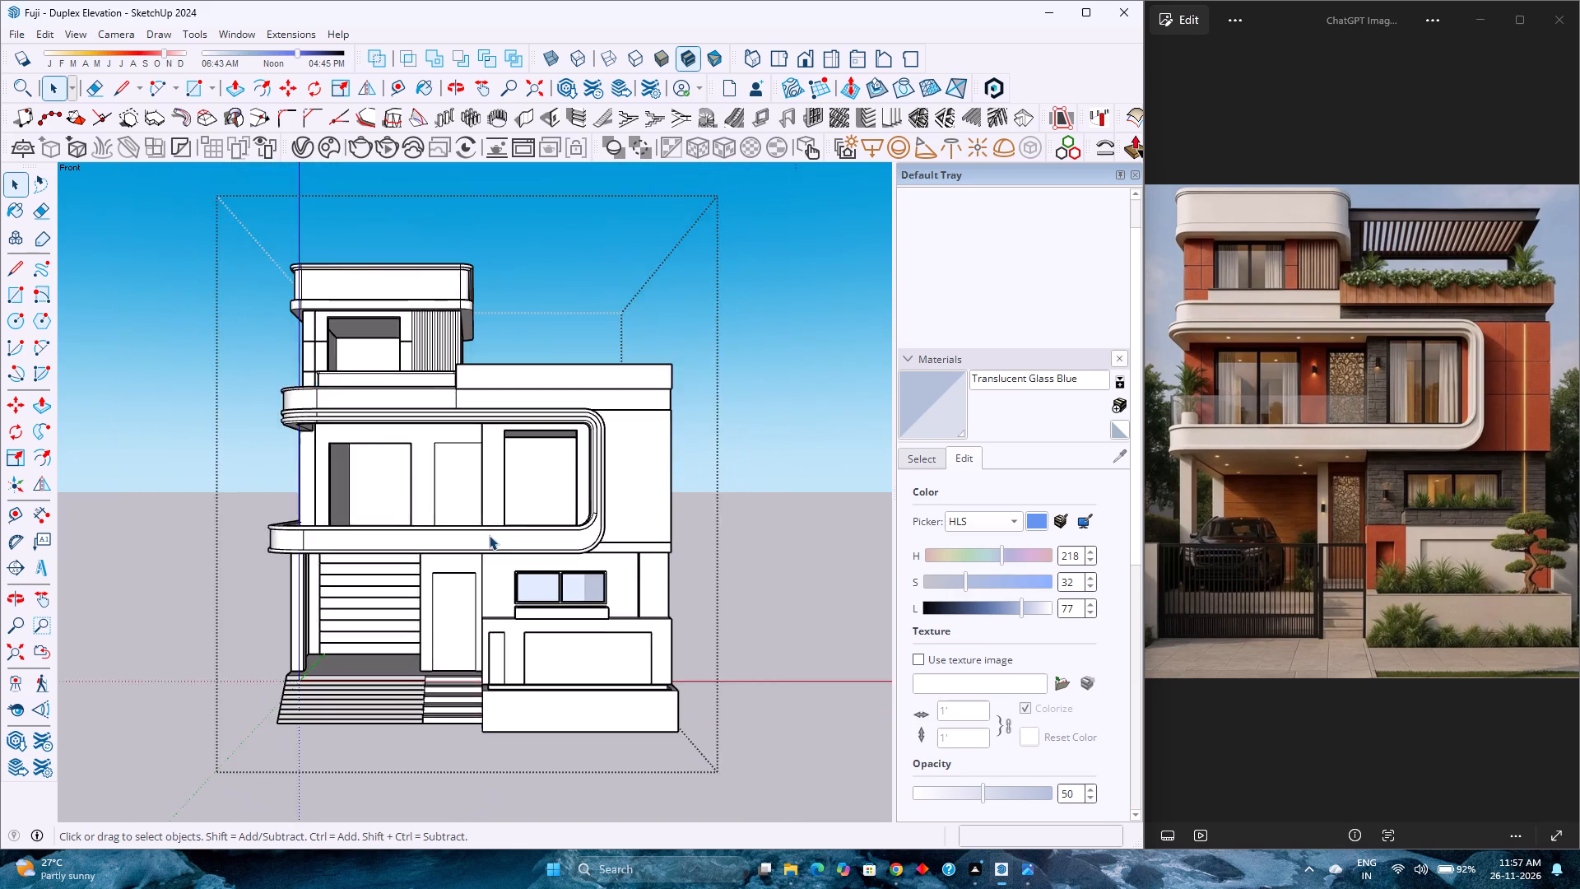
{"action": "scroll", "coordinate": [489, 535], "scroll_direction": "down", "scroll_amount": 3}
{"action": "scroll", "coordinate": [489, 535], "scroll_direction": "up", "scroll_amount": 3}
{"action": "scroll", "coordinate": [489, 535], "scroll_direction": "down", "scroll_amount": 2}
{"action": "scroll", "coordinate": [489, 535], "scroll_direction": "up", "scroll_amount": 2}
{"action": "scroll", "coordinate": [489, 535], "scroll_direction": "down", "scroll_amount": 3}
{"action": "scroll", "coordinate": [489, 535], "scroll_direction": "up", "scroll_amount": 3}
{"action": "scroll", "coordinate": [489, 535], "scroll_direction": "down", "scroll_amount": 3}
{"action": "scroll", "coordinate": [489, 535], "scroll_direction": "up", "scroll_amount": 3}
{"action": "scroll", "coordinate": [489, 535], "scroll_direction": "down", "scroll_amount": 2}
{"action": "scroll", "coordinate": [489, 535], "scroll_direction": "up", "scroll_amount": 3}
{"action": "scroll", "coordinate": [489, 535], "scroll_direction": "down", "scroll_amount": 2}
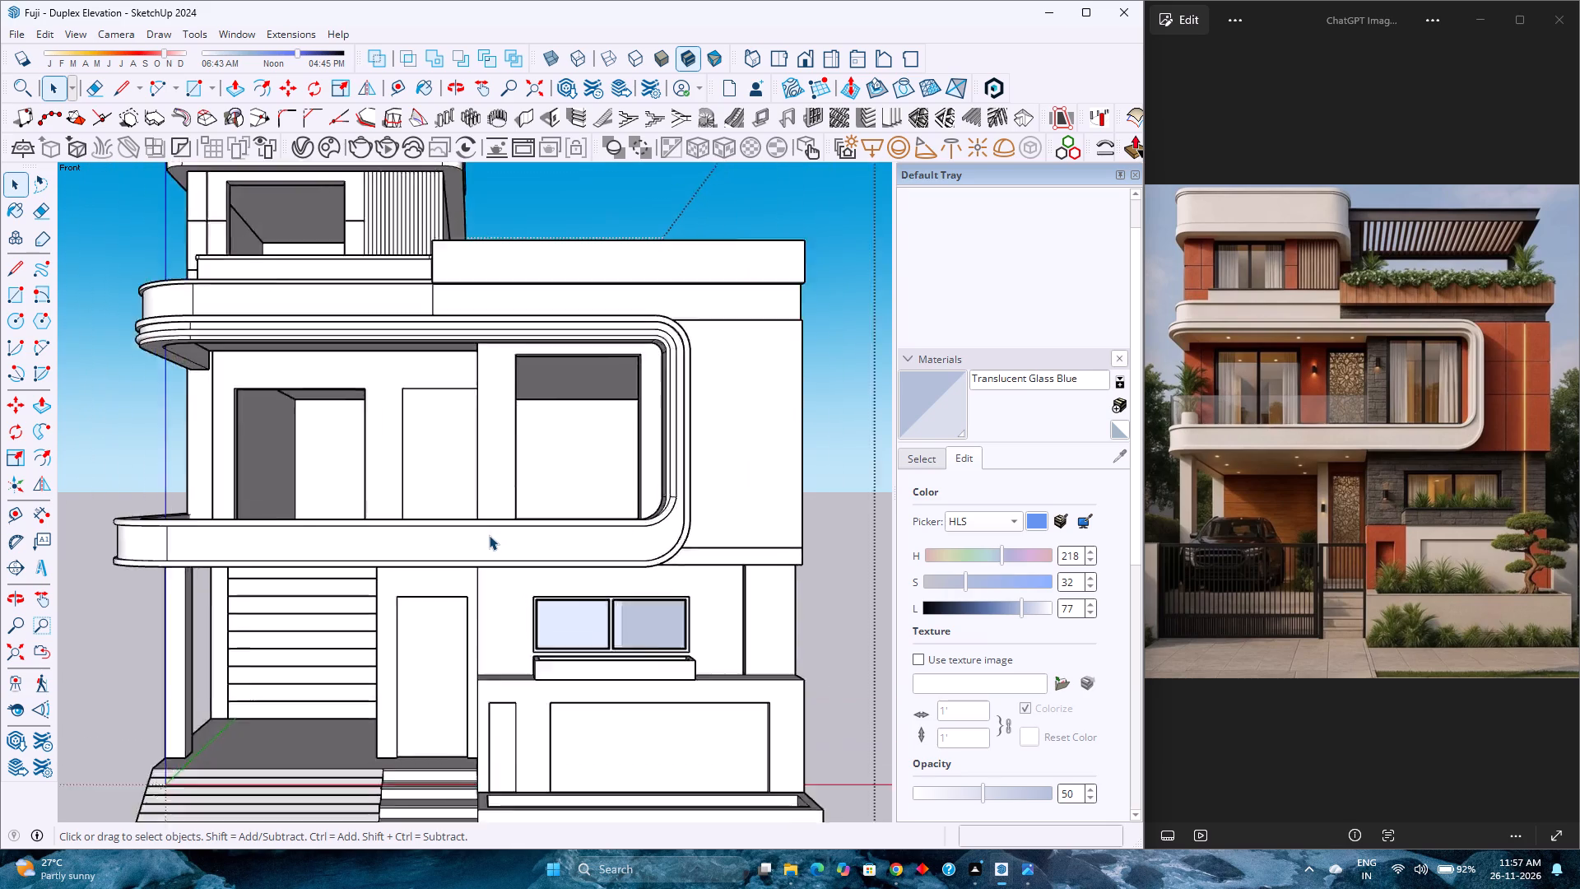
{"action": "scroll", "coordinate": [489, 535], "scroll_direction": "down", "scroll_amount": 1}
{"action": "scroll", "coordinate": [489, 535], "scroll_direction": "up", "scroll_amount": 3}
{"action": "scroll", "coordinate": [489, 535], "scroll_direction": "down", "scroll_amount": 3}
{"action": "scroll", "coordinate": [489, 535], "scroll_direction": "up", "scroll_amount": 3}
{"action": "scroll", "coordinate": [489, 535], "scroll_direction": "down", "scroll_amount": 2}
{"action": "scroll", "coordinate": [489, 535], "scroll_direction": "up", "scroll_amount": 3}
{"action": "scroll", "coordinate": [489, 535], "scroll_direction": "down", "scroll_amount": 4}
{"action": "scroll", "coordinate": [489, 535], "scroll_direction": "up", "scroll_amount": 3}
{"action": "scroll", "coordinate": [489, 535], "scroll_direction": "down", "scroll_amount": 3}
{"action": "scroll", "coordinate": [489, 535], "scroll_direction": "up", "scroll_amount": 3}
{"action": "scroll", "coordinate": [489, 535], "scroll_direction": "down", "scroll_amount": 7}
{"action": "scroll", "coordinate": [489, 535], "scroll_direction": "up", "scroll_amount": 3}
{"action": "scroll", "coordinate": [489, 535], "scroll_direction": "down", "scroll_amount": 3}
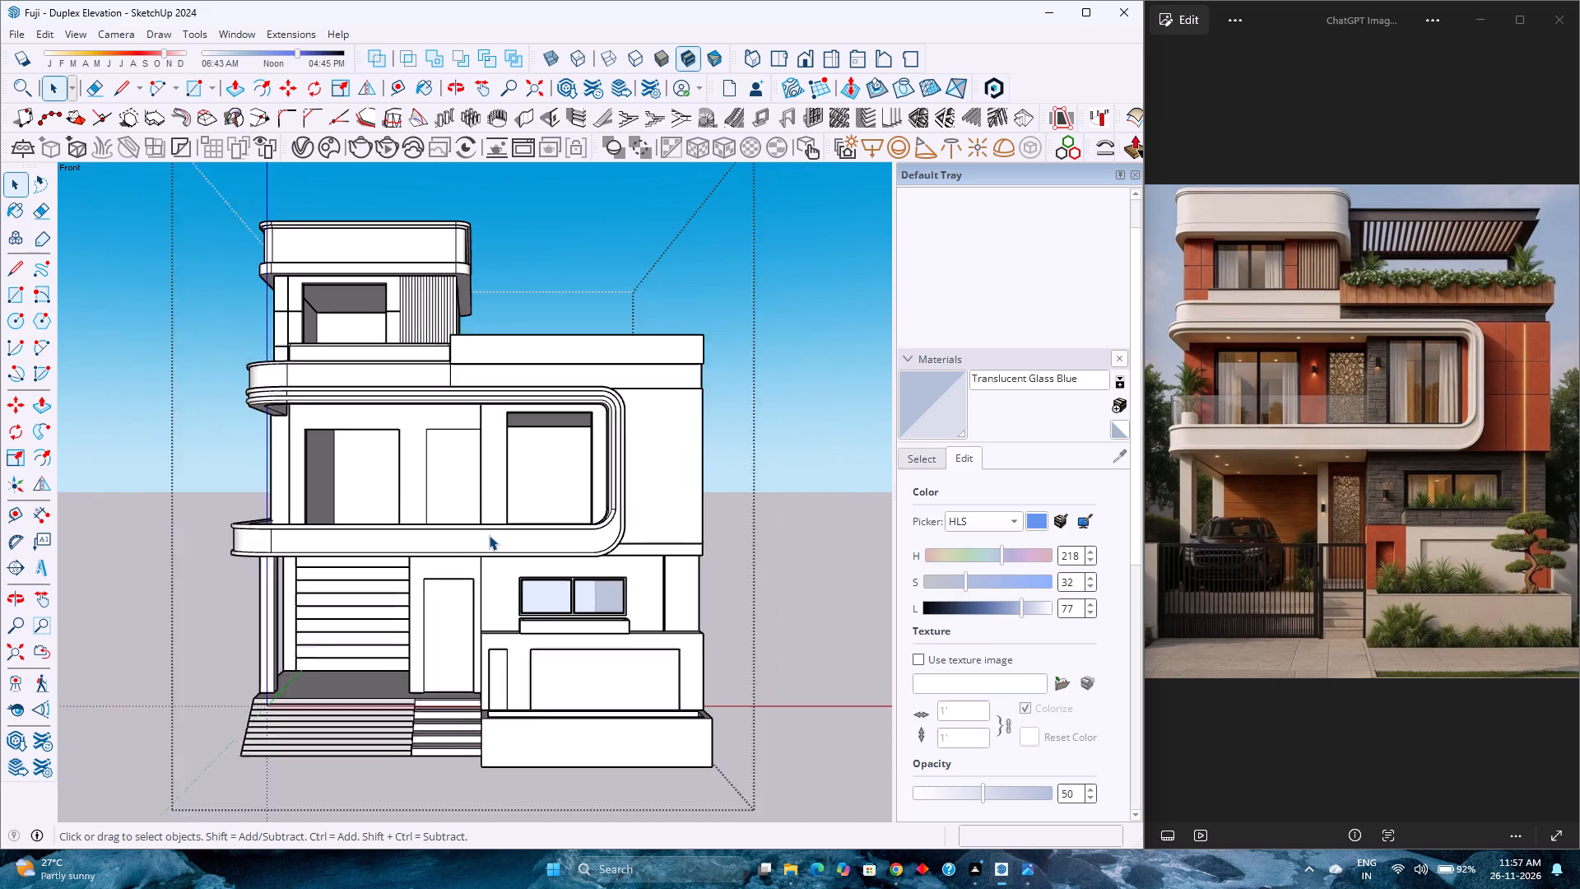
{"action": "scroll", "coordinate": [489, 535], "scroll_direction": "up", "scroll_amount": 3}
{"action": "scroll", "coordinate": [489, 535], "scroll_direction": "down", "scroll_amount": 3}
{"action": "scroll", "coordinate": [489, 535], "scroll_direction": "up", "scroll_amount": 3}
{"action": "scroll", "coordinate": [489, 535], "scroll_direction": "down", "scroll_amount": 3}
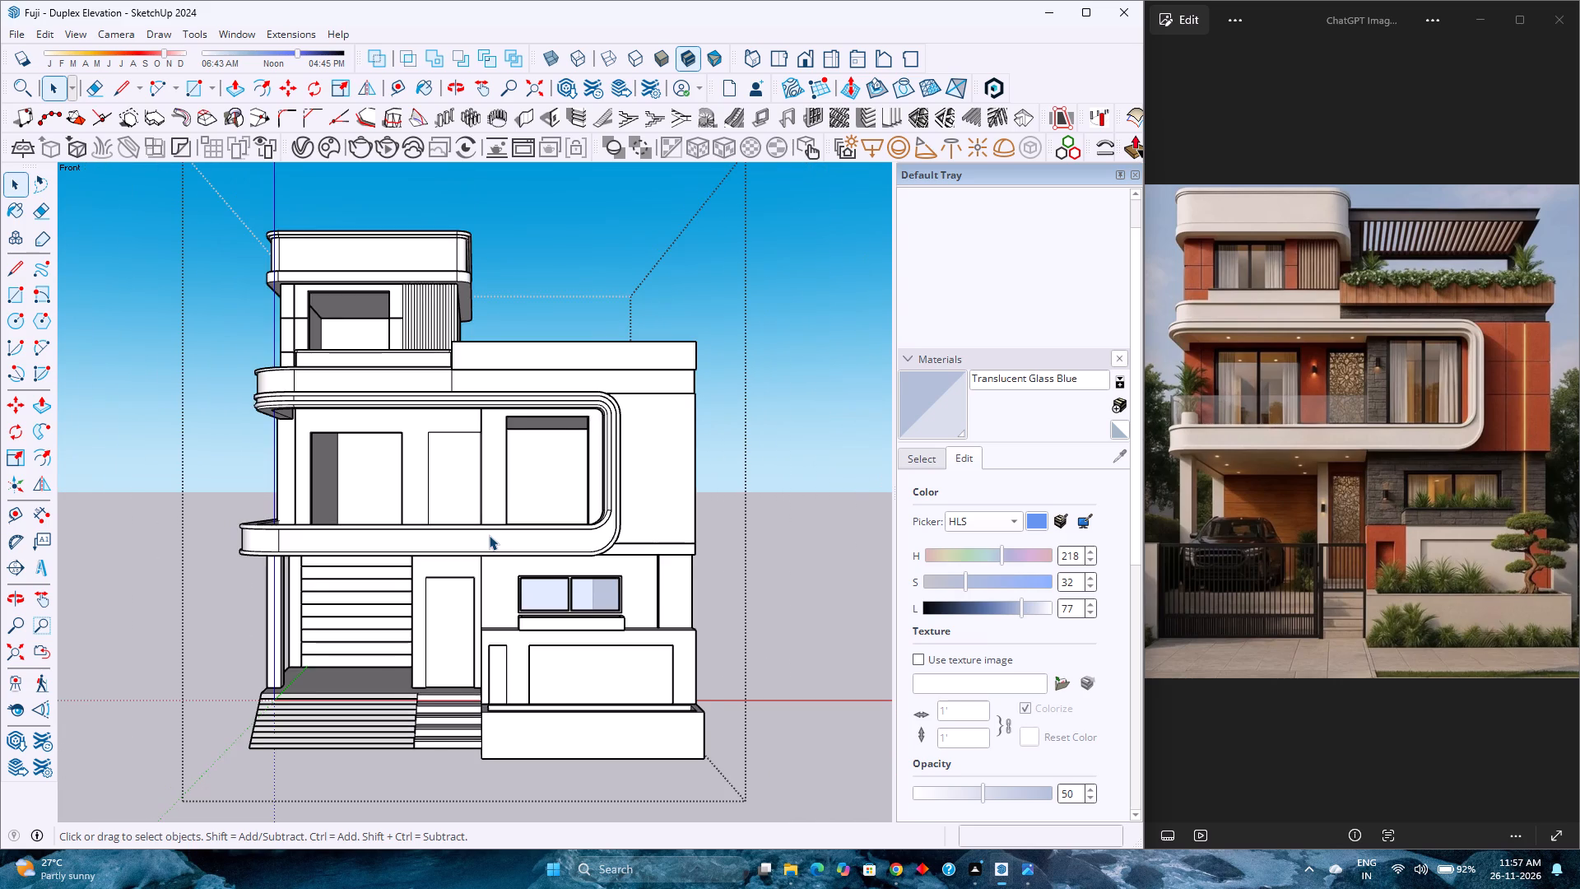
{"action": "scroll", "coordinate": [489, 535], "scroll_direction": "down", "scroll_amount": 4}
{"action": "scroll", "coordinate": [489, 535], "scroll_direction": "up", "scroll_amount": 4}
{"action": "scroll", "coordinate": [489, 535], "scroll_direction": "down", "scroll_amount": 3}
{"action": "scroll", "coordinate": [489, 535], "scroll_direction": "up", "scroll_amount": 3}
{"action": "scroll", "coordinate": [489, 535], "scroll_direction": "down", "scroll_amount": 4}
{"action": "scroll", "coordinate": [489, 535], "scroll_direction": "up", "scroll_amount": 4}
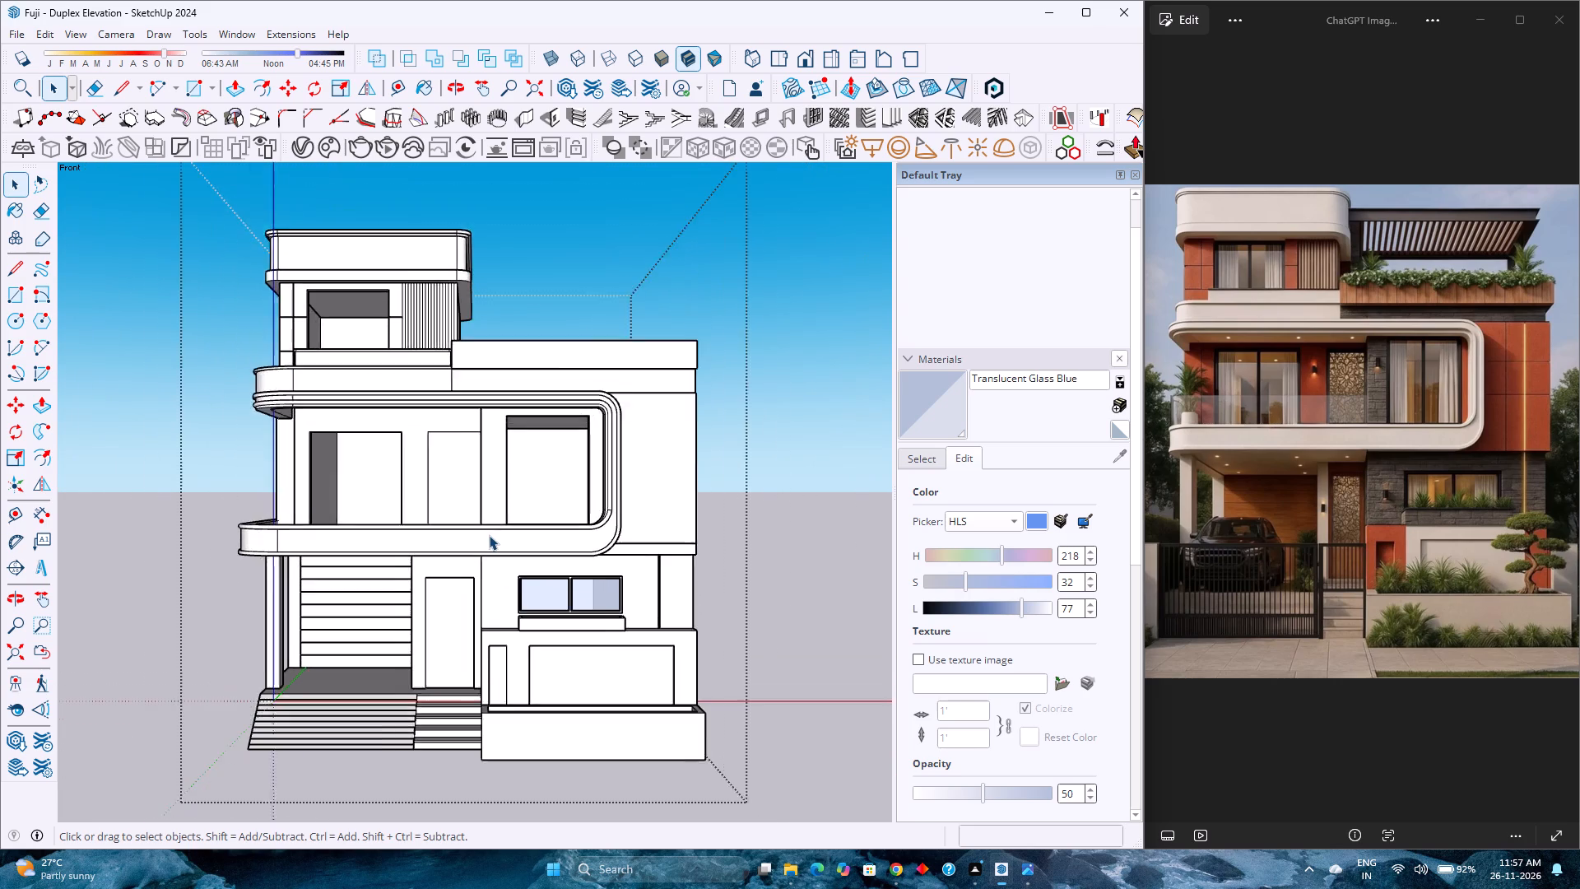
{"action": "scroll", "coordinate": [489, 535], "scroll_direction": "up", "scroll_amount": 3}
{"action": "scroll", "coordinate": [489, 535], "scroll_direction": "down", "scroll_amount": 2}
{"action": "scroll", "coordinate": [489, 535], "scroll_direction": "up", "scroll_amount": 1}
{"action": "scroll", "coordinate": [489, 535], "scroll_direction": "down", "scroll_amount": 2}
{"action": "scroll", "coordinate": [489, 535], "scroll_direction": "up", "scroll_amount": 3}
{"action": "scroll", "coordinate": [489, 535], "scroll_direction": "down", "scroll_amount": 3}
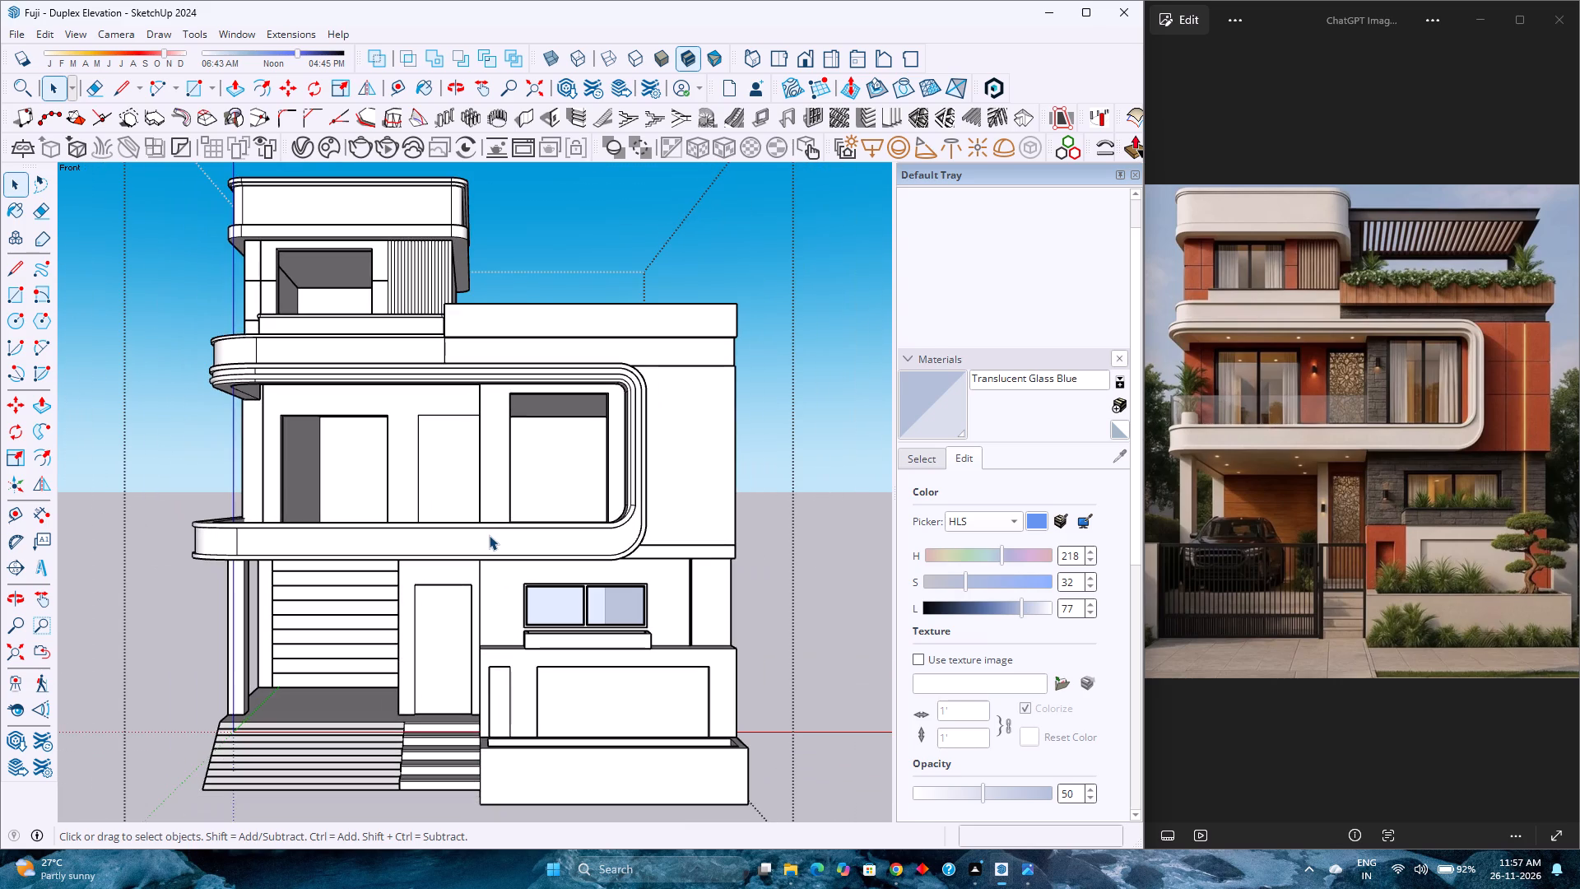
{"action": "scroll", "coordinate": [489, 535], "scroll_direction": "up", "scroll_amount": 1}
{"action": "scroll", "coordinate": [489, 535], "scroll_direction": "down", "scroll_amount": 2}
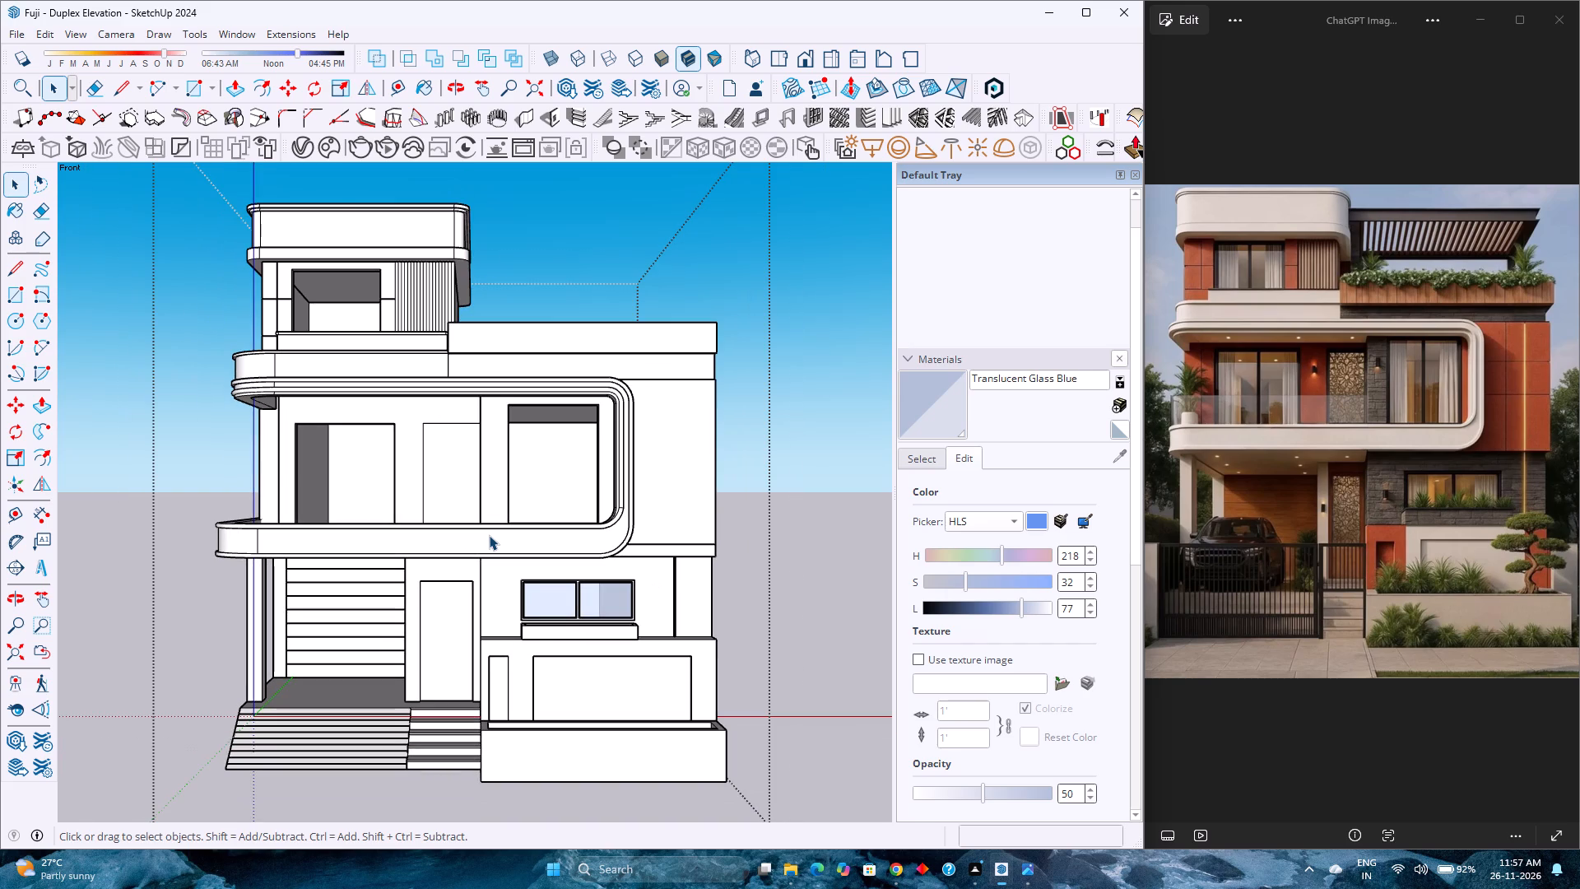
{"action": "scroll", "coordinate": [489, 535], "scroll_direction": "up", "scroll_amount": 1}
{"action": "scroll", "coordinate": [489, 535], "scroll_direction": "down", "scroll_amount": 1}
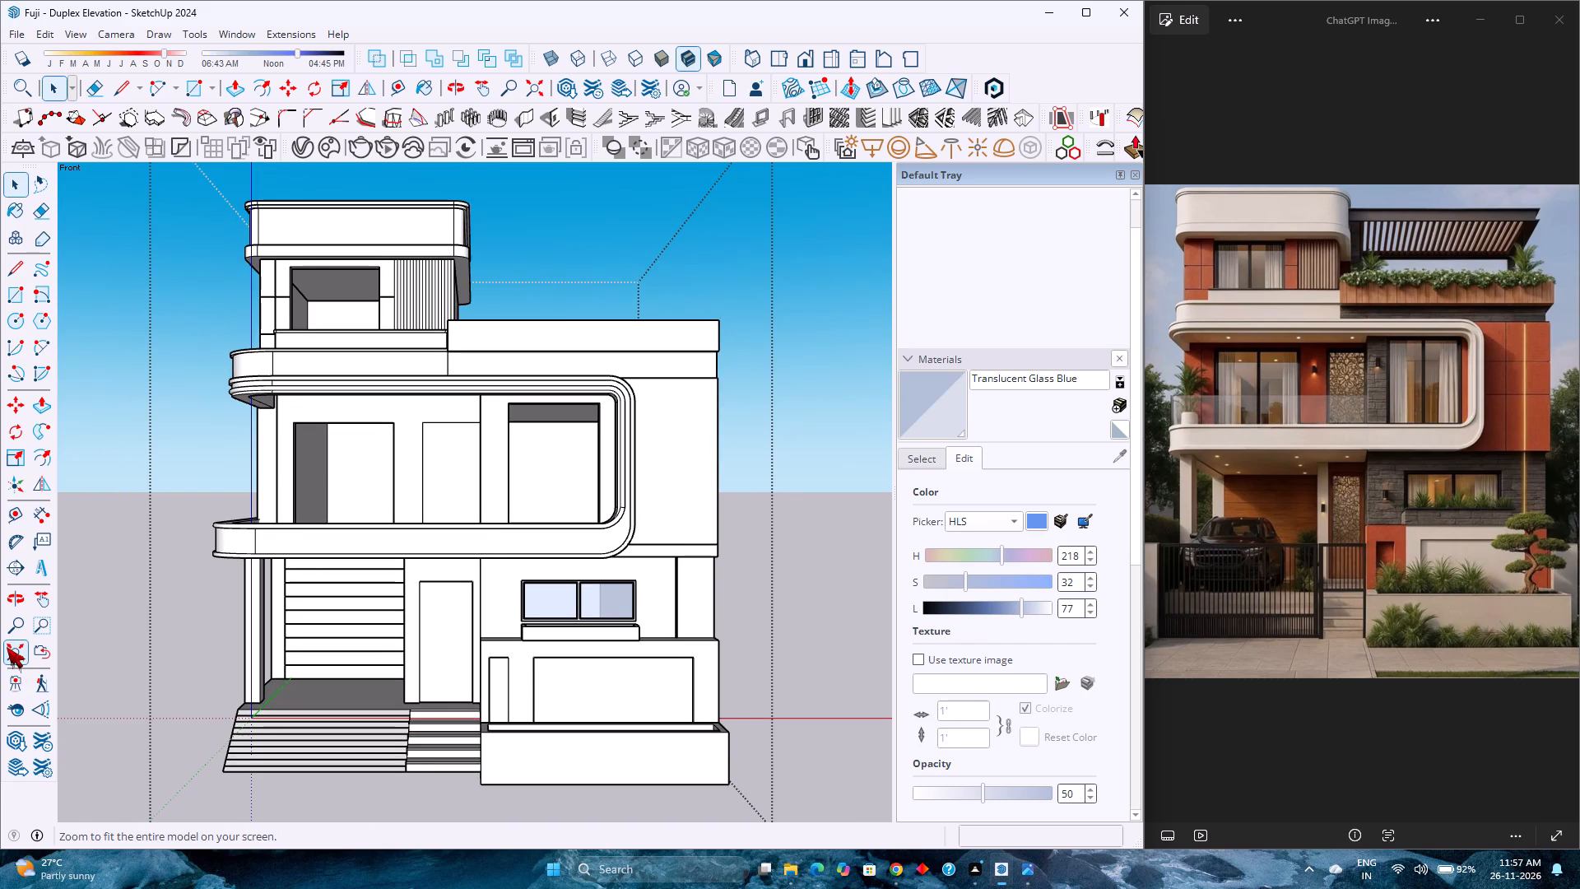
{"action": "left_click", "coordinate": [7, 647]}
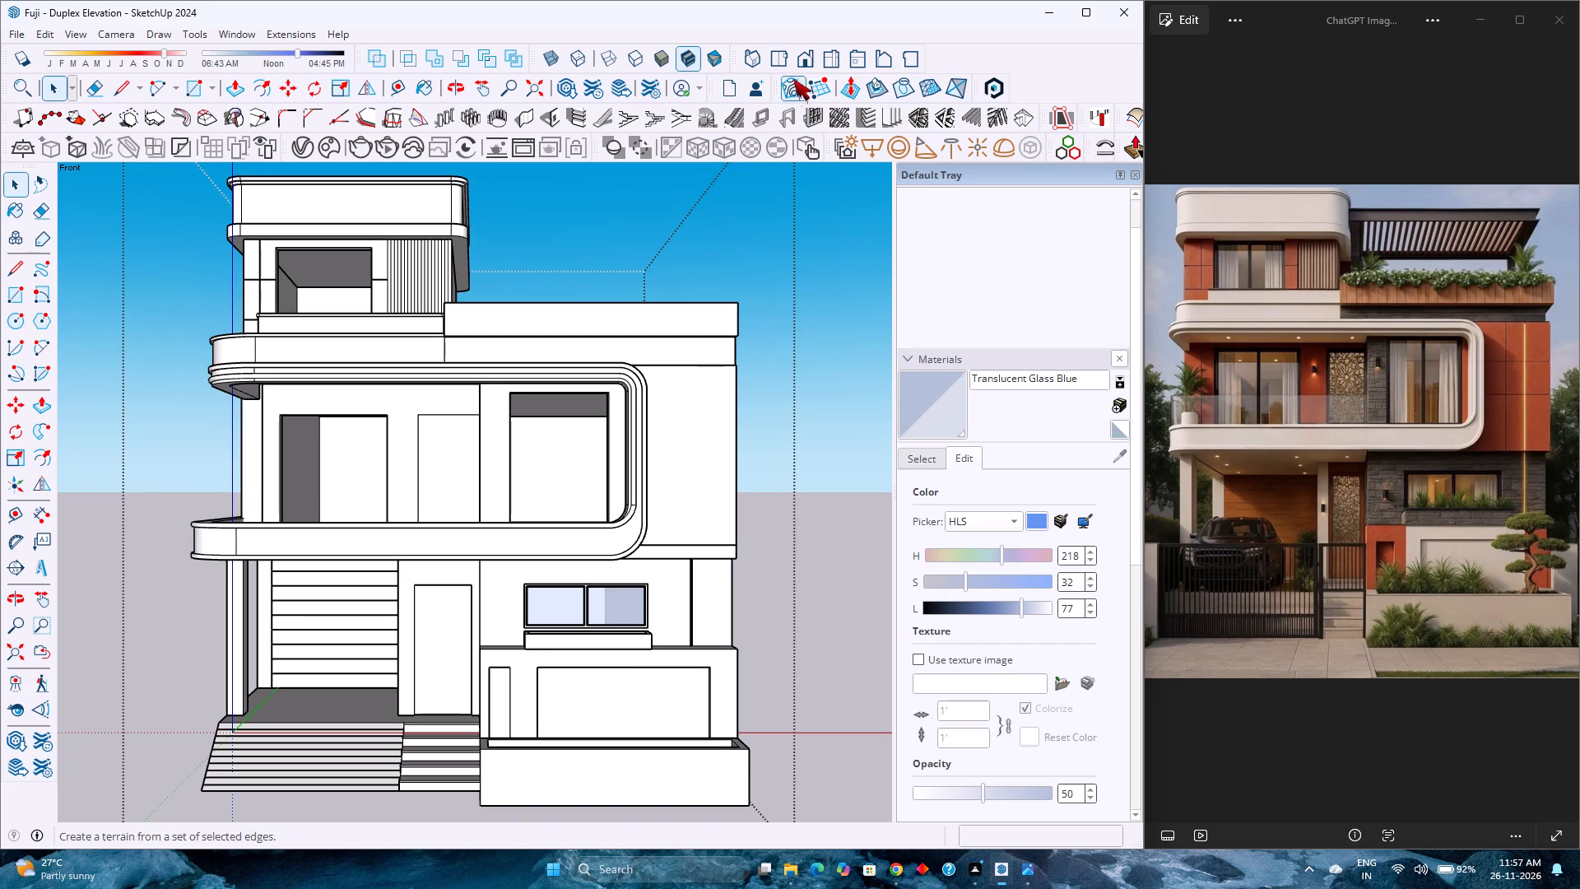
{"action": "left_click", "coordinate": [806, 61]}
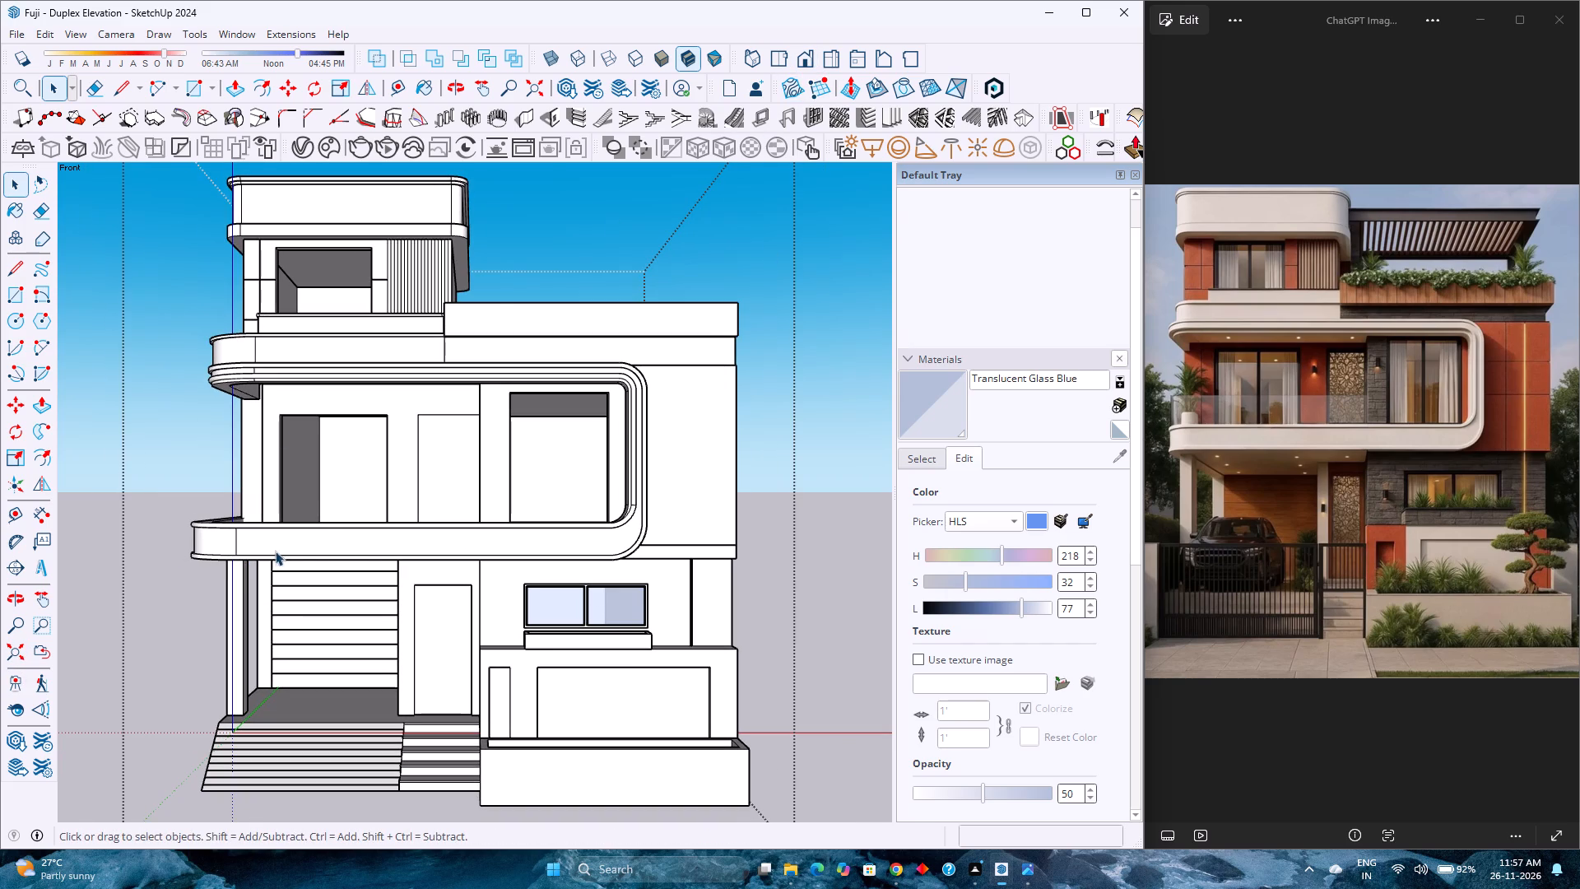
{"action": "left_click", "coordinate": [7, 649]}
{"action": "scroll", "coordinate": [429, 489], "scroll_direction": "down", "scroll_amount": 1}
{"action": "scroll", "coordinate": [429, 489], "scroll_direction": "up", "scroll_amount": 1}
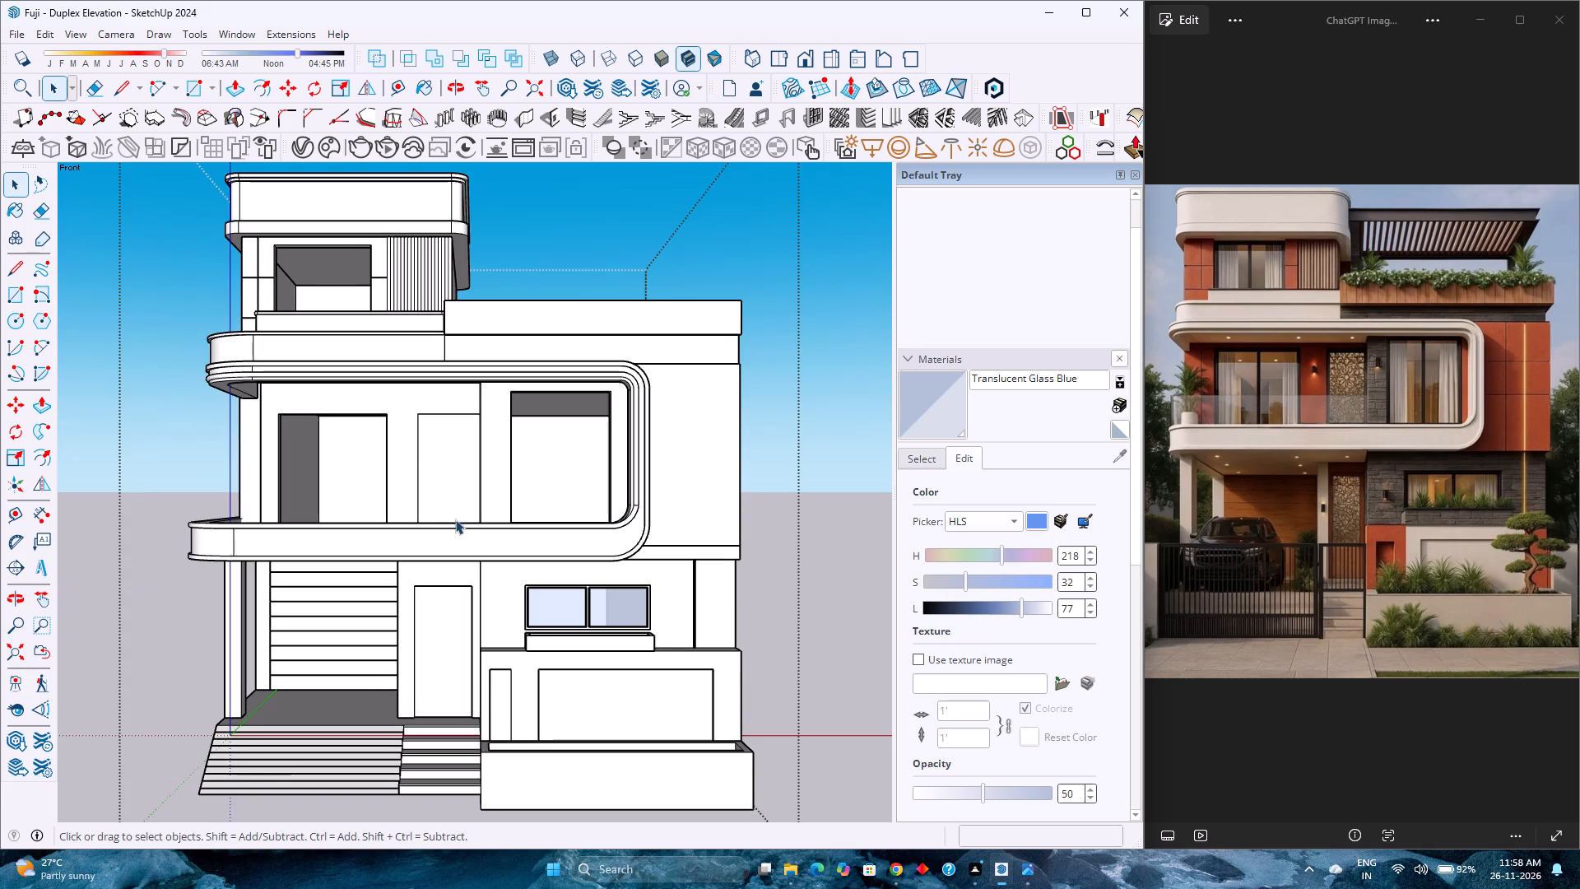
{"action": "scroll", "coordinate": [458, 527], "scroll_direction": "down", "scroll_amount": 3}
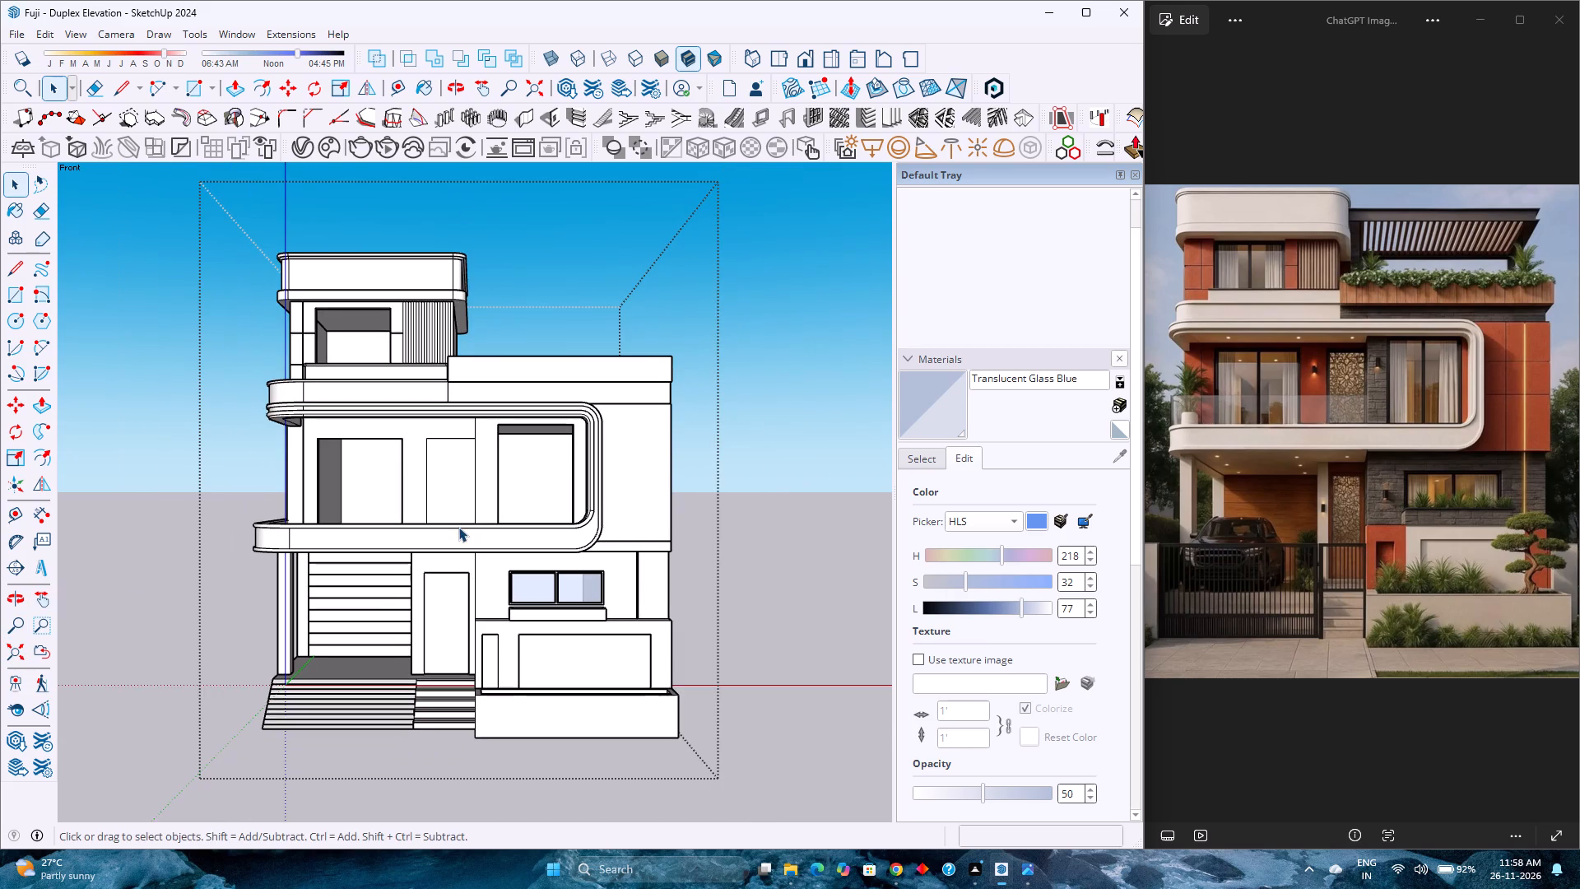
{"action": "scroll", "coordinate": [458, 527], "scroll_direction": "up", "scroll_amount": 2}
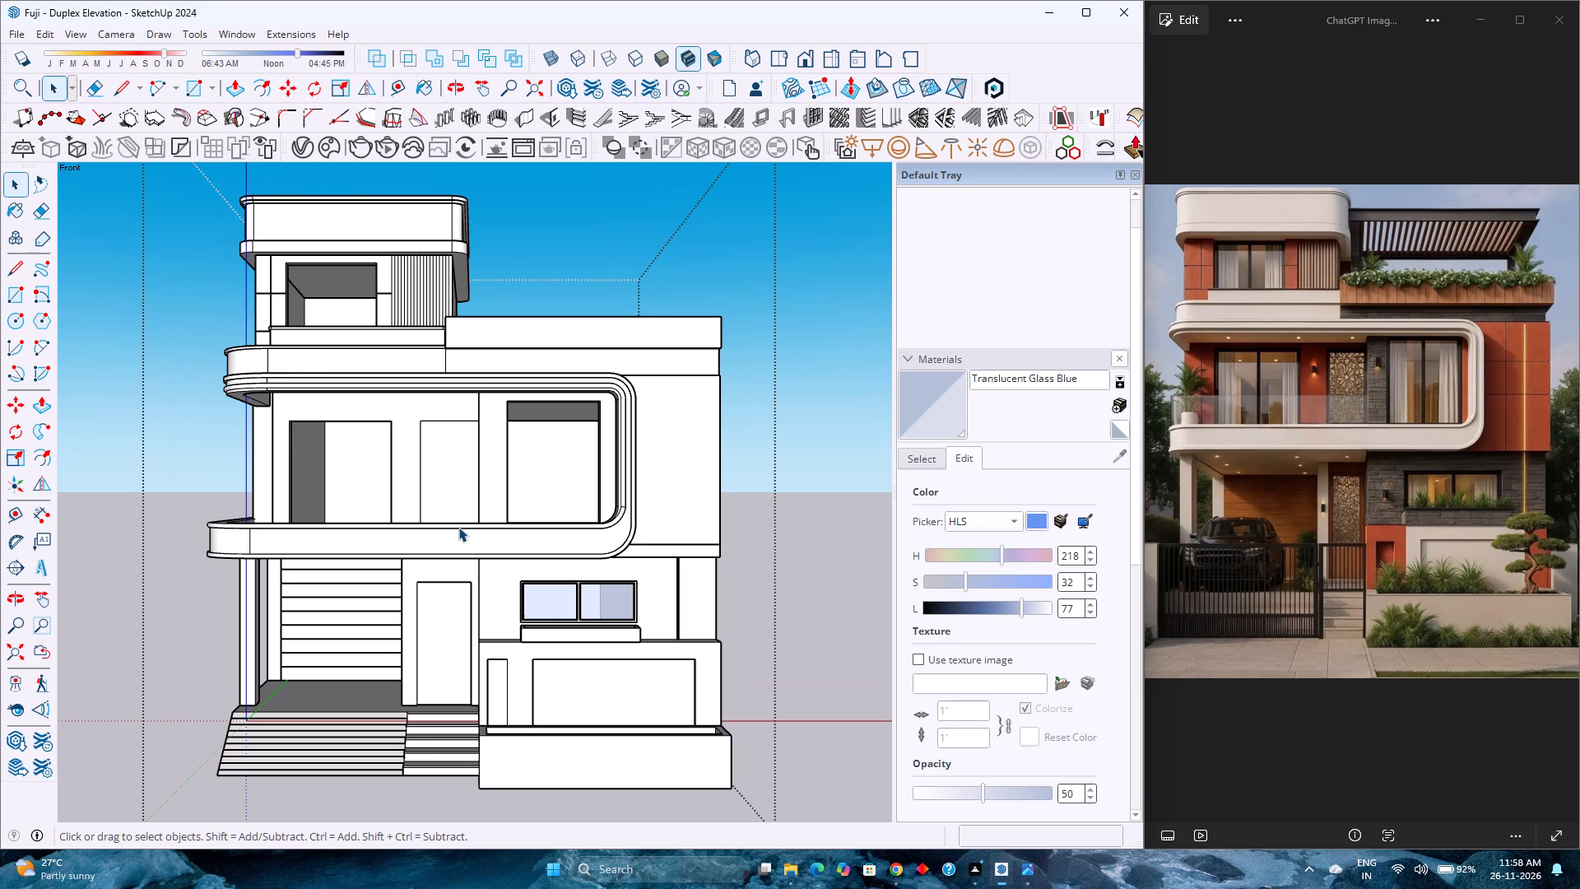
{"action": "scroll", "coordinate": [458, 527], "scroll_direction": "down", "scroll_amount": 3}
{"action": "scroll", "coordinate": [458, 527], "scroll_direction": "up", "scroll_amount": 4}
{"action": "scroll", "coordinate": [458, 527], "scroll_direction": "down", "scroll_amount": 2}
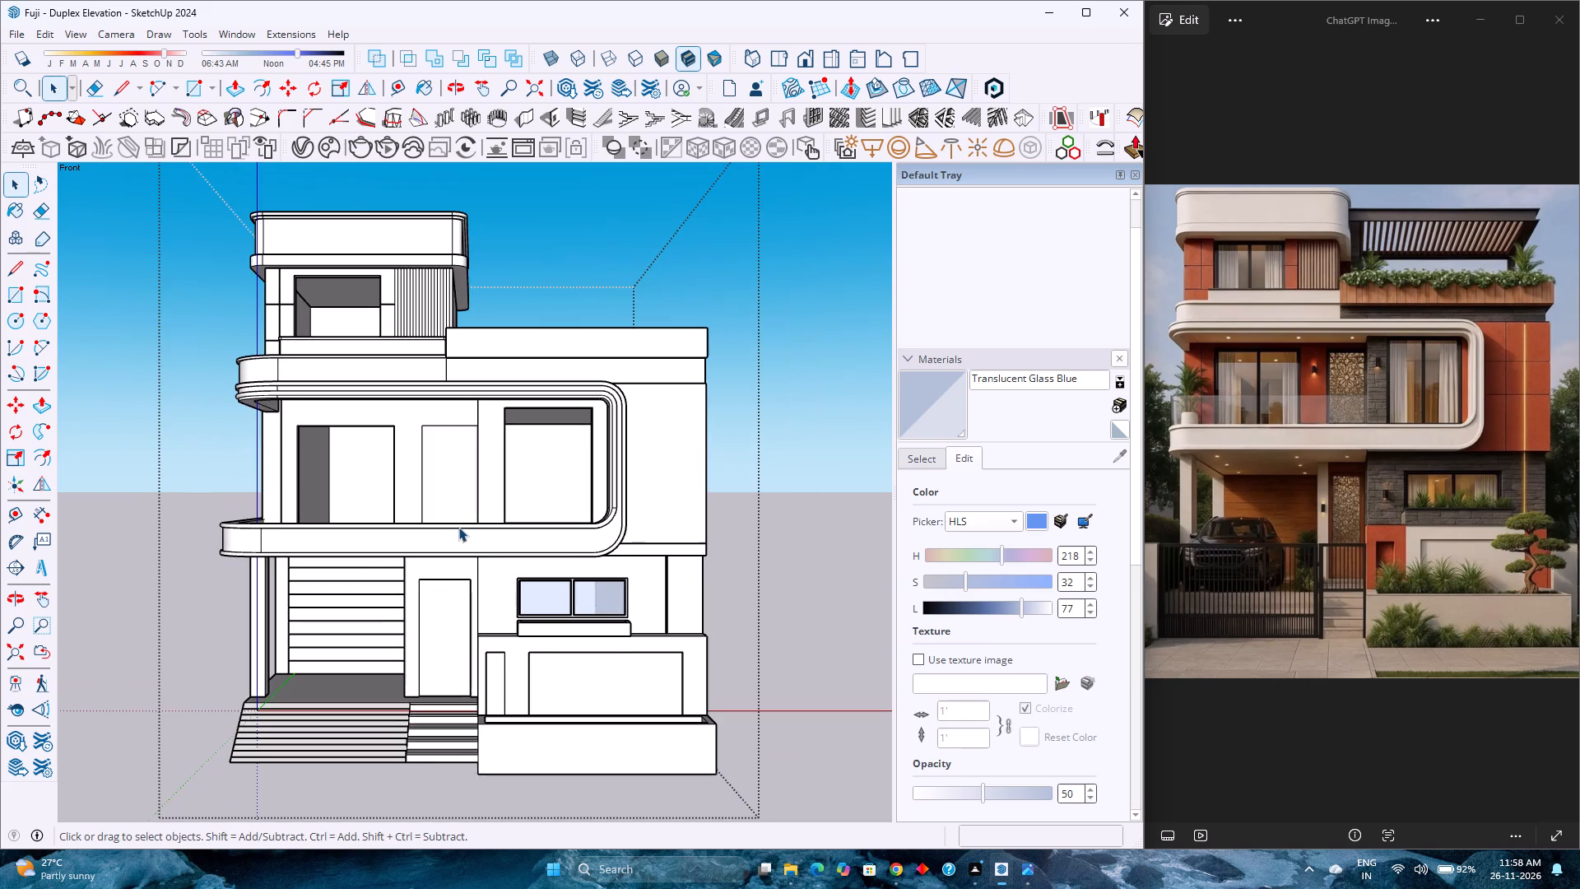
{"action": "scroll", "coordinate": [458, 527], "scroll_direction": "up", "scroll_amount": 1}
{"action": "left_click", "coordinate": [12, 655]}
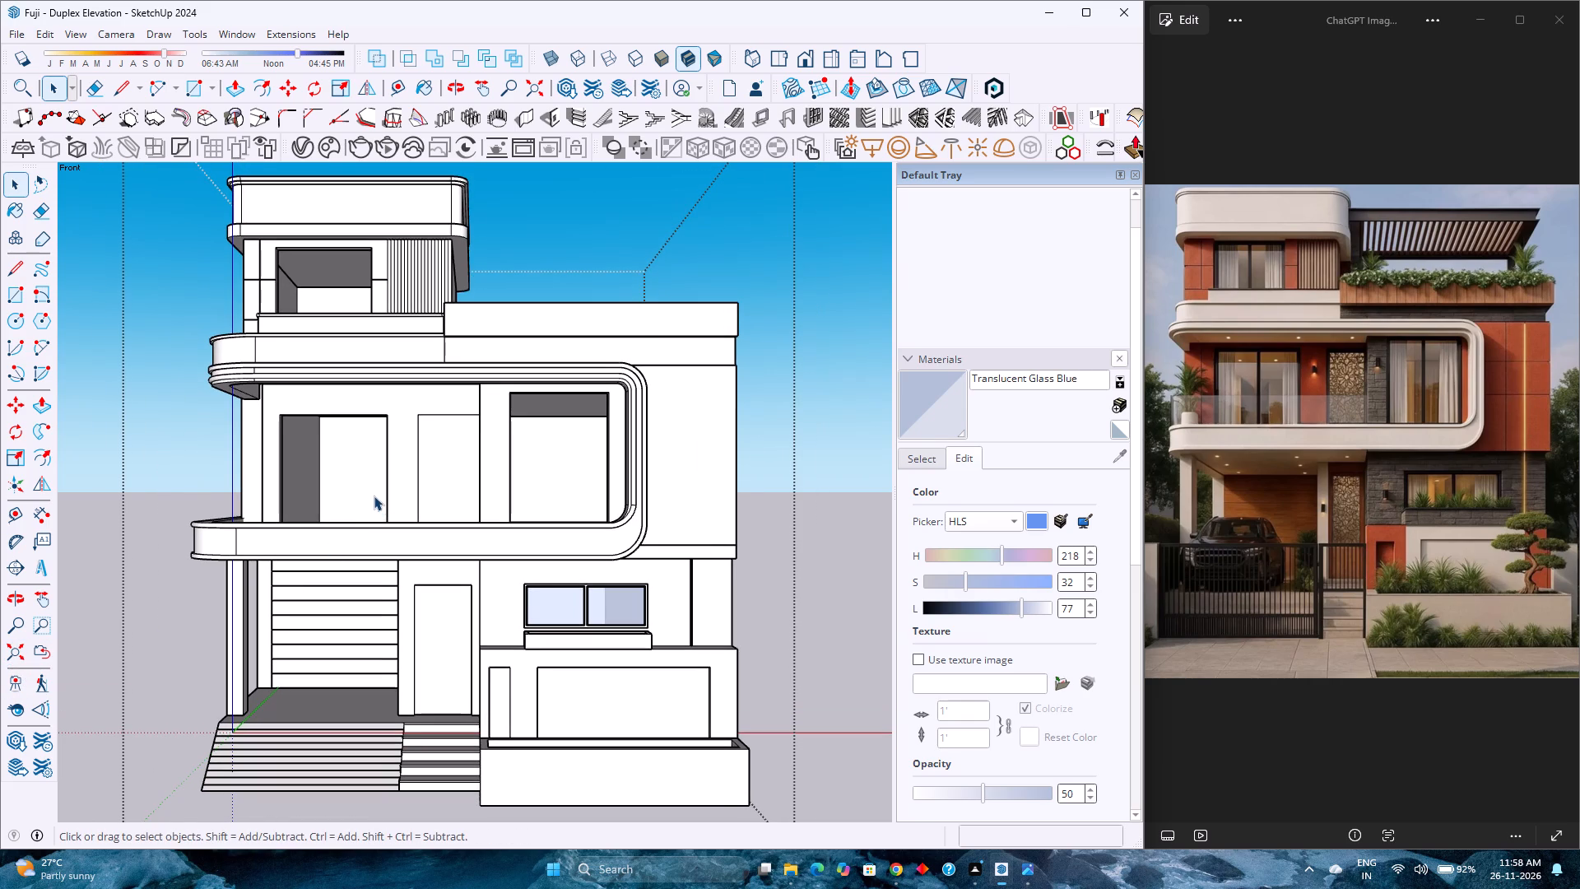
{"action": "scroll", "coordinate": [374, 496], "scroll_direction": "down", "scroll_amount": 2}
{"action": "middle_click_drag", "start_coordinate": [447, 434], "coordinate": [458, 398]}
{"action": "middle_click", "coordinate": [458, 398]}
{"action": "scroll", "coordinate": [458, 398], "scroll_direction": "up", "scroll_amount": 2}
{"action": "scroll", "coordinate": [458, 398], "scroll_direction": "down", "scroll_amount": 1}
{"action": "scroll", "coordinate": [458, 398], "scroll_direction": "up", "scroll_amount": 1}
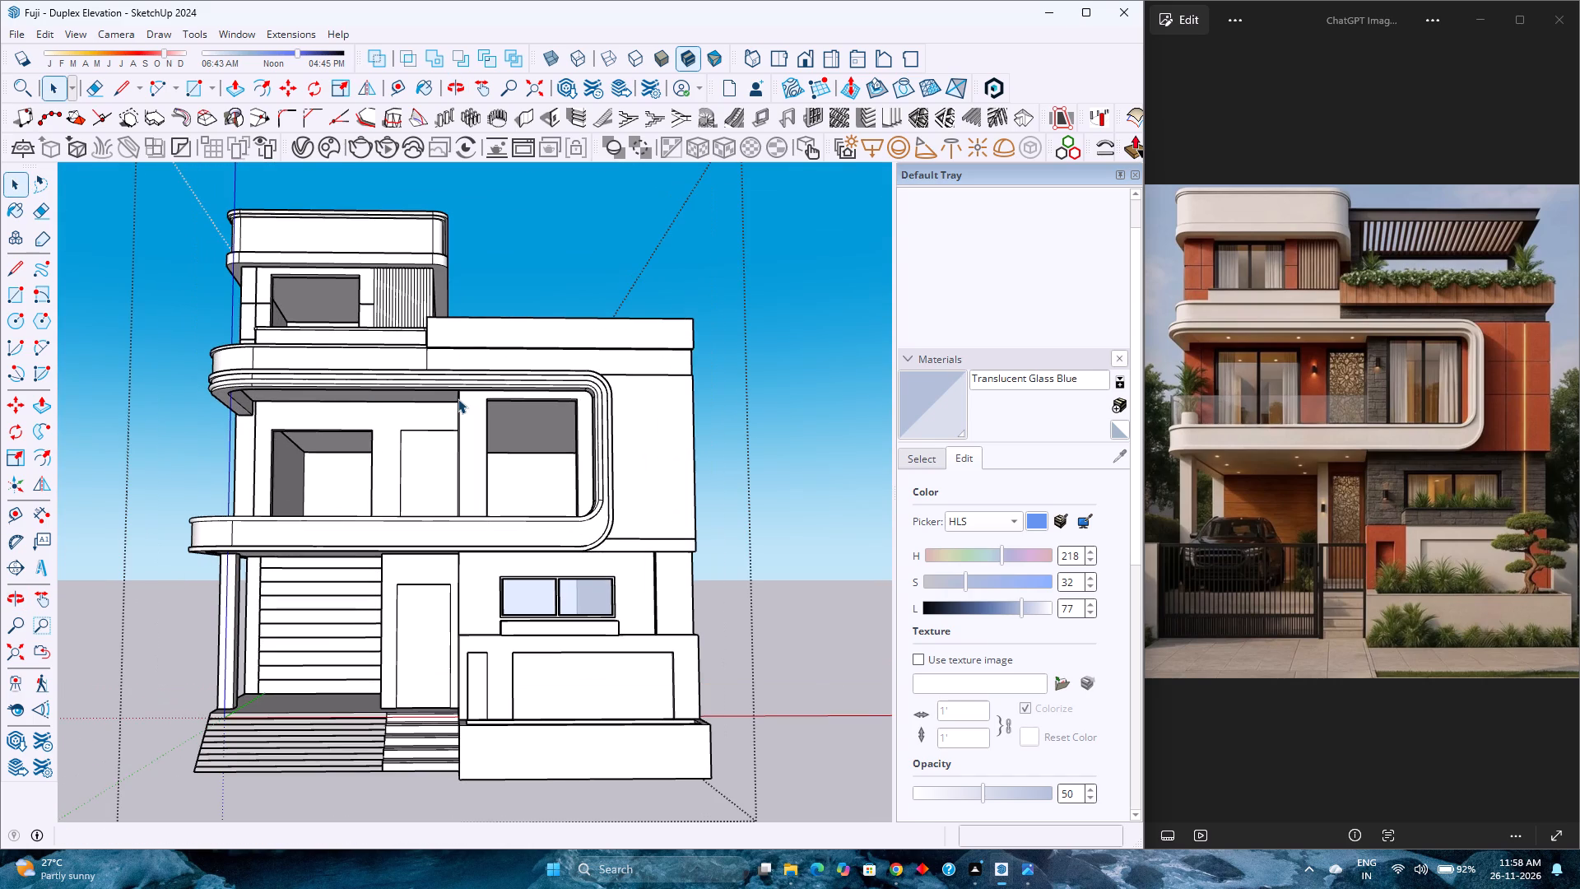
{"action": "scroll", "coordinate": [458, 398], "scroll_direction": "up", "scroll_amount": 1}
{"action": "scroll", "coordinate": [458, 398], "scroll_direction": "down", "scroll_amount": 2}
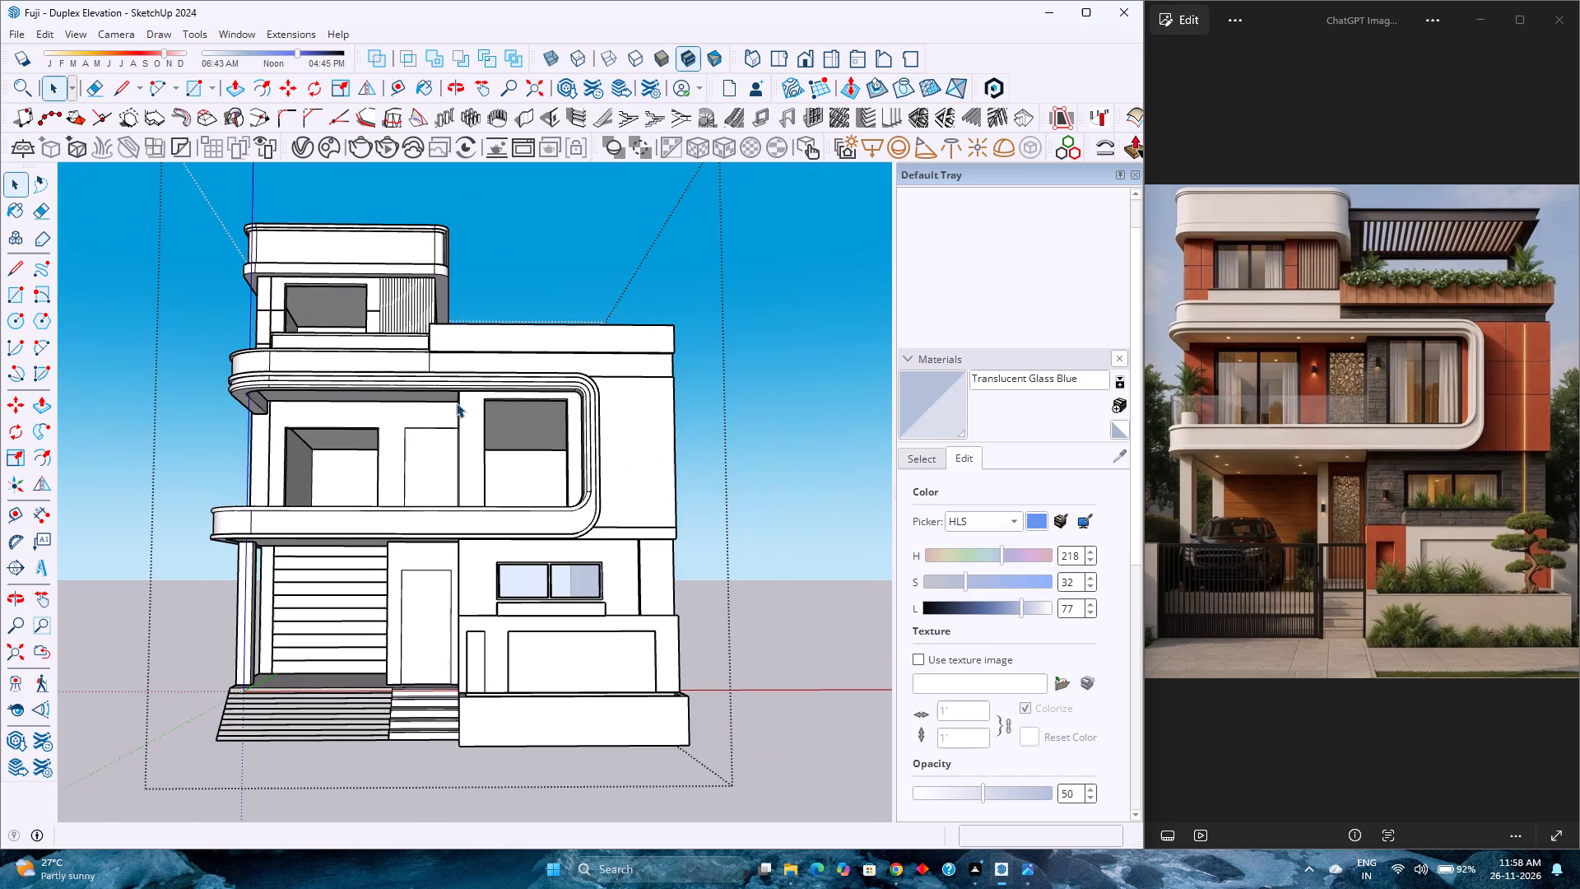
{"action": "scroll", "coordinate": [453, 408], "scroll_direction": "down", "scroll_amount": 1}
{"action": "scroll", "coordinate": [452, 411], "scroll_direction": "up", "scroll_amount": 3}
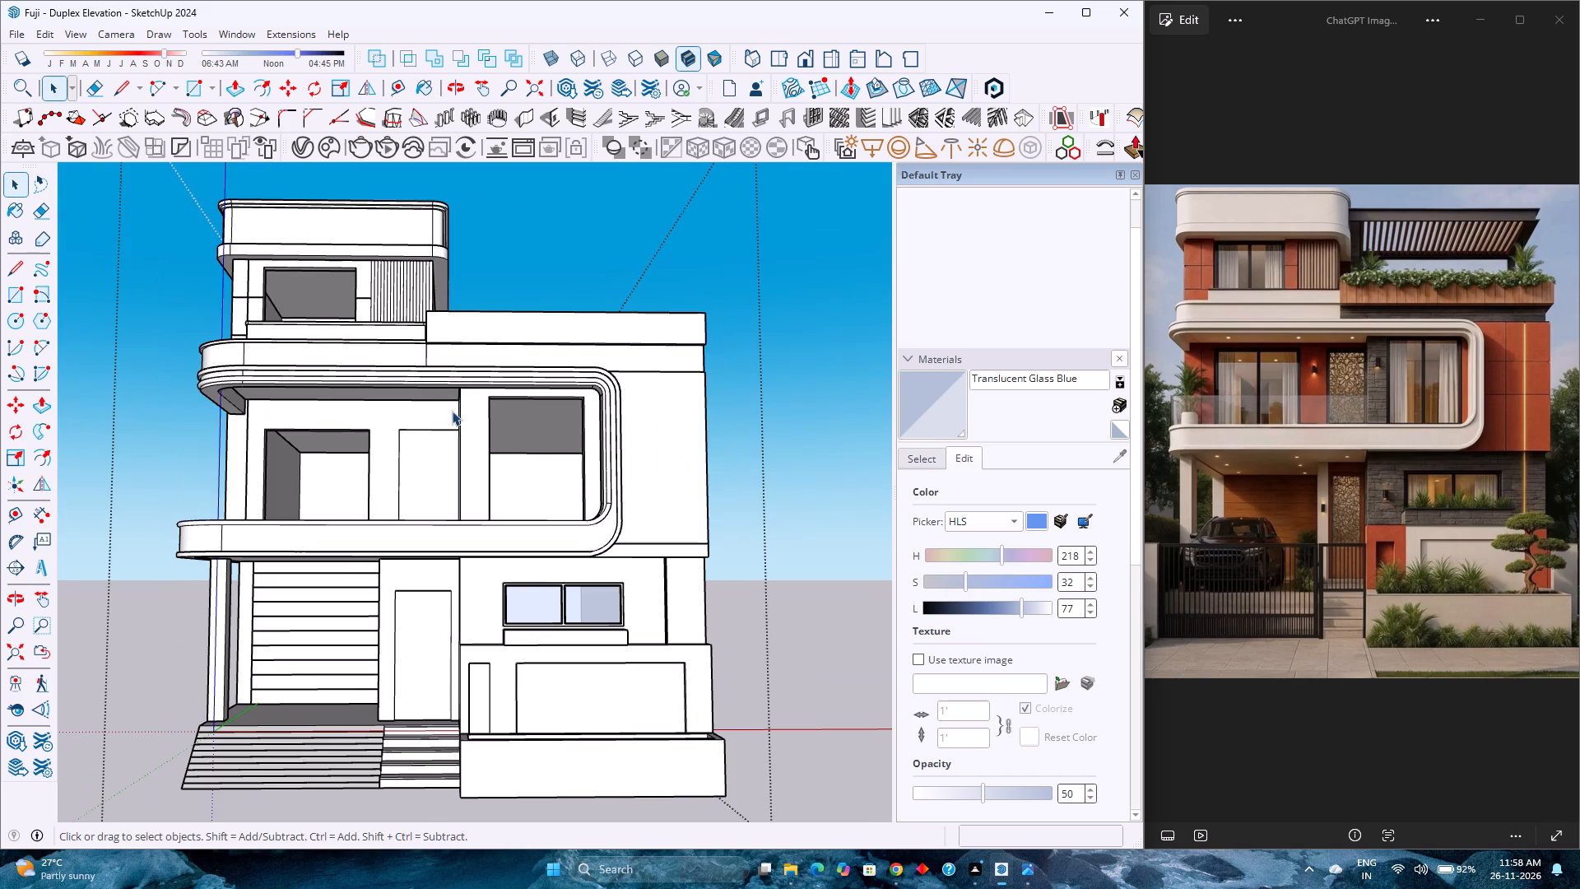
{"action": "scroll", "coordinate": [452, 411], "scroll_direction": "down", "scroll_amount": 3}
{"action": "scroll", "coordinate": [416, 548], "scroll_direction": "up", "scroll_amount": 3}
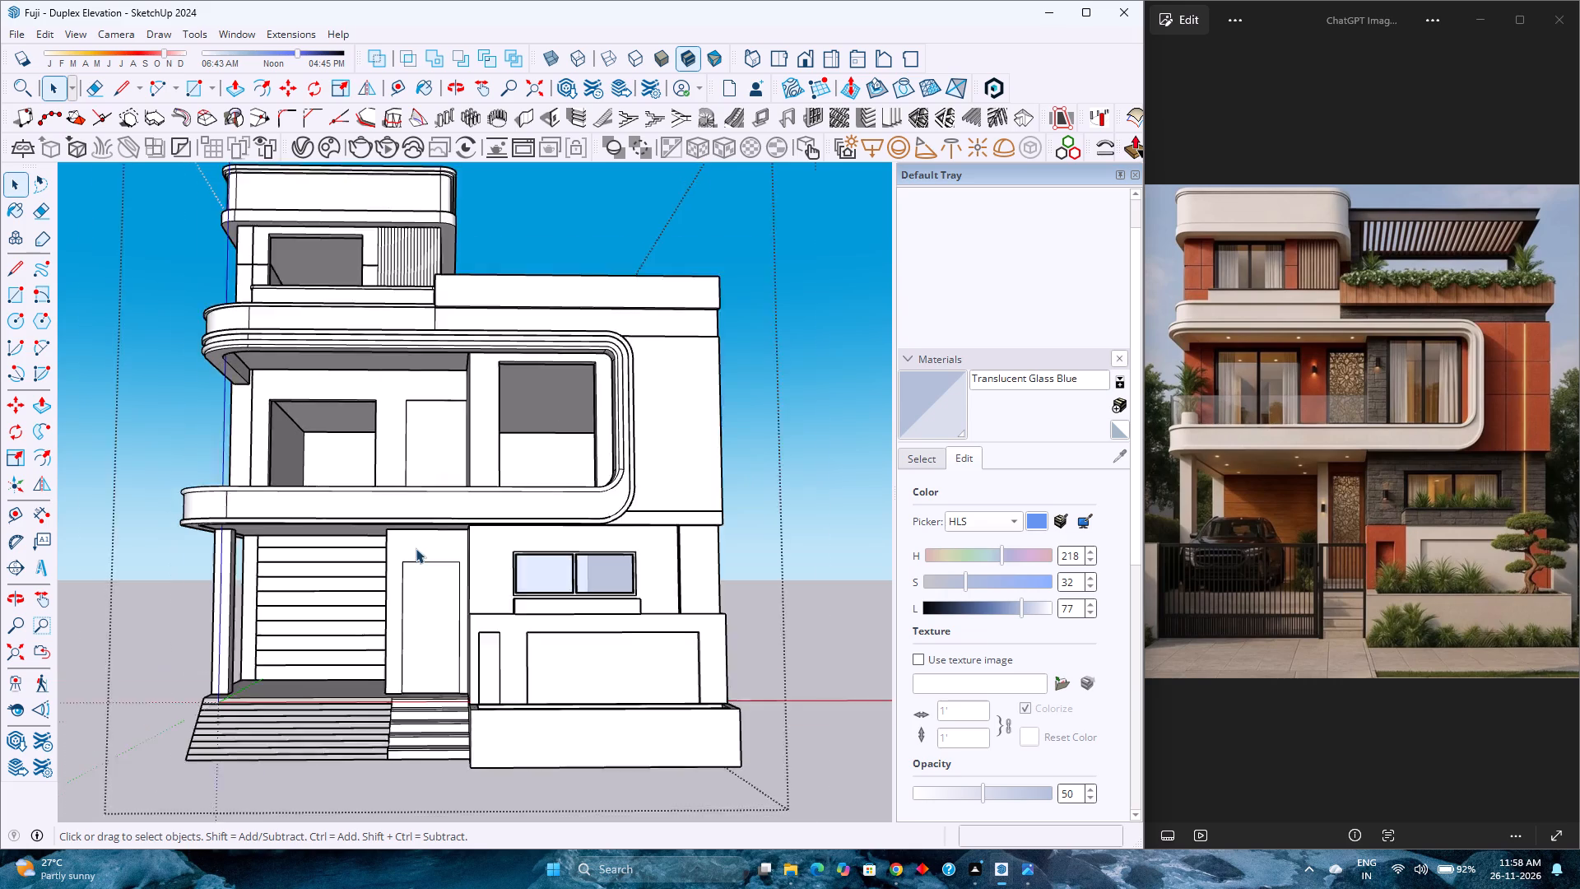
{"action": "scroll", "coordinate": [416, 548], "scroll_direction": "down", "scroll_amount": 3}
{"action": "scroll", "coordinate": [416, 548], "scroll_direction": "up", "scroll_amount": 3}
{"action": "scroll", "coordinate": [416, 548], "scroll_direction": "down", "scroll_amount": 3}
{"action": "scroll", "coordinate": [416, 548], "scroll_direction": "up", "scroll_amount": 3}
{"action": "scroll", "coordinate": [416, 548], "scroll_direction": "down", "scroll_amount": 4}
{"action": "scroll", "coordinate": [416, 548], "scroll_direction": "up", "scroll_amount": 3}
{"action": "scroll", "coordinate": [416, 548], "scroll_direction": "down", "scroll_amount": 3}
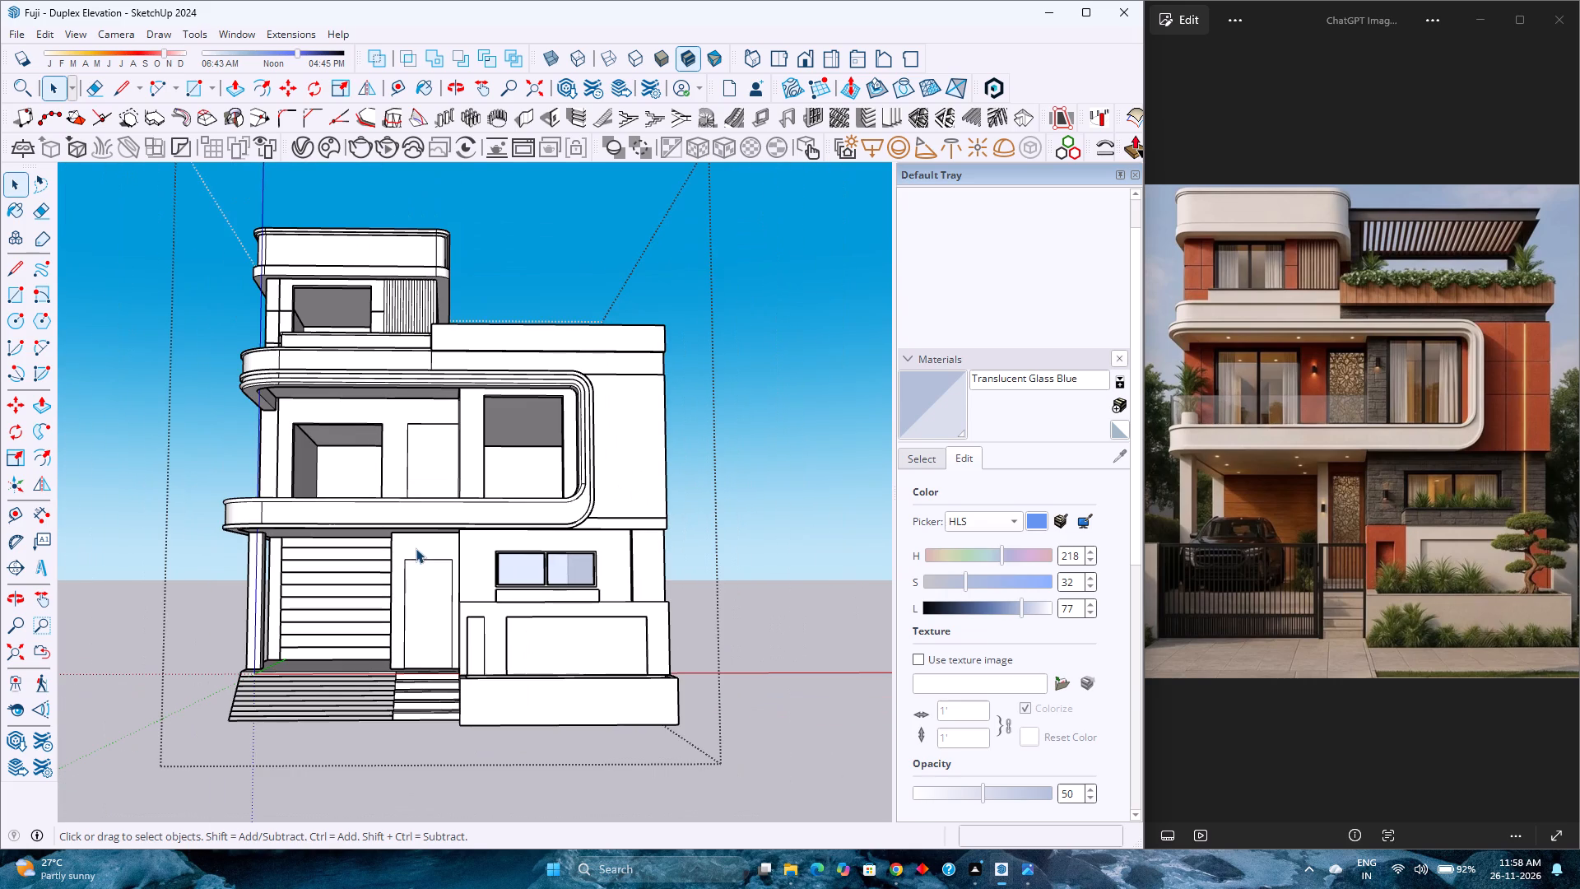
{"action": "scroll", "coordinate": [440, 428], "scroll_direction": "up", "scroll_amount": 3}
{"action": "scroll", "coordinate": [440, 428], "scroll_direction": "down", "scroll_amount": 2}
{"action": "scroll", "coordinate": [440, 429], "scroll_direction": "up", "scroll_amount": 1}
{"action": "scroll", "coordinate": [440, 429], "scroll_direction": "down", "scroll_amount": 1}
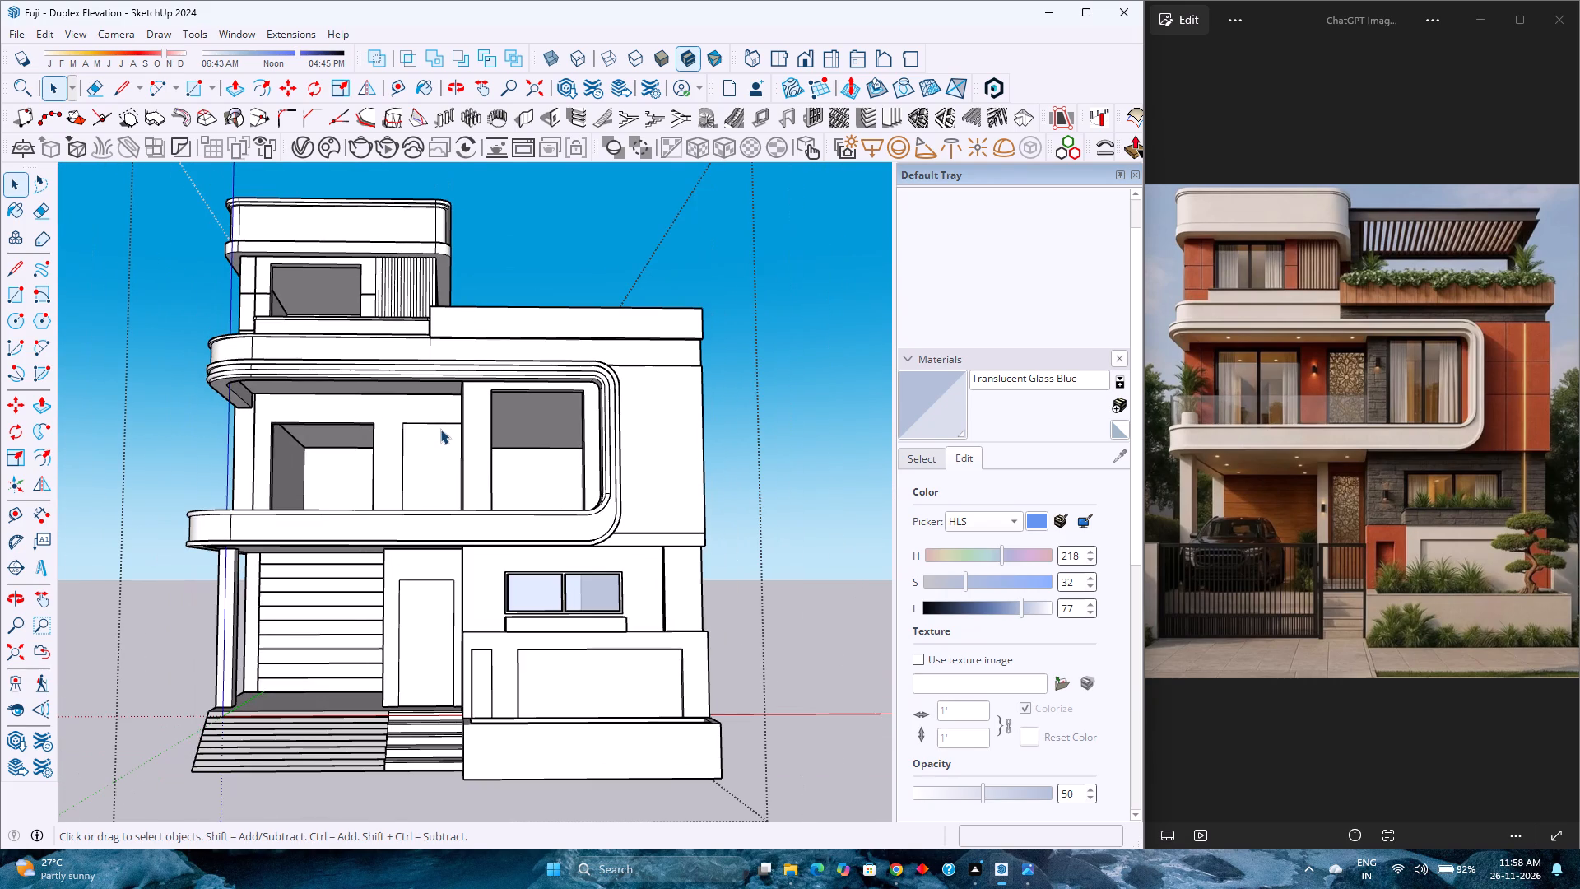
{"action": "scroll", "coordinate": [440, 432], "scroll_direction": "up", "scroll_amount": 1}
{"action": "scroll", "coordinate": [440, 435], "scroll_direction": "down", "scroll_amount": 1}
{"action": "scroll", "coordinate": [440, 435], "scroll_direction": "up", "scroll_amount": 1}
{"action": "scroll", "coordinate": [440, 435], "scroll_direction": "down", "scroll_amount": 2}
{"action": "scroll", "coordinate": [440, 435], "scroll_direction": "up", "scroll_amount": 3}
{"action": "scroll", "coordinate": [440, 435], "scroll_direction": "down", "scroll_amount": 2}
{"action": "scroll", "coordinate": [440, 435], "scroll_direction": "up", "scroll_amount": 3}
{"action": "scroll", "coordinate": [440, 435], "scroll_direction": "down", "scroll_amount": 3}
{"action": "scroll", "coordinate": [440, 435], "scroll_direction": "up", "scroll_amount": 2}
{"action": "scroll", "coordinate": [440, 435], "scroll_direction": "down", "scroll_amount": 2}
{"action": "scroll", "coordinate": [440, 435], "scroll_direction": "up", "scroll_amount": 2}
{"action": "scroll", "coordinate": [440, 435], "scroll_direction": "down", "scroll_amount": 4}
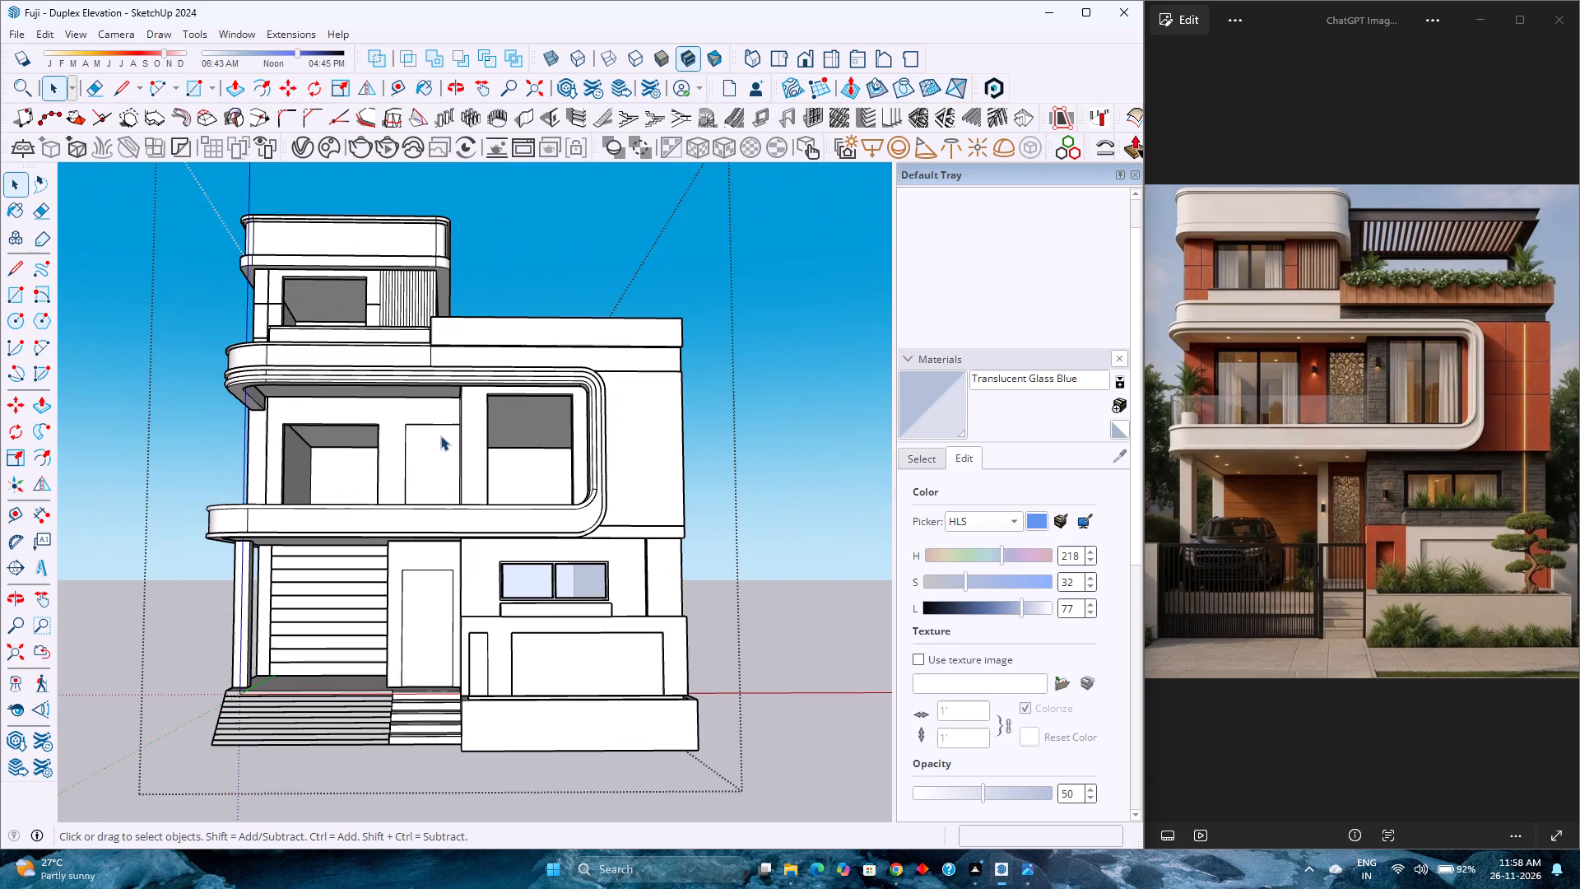
Examine the front elevation, including the first-floor balcony openings and the ground-floor entrance, from slightly above and below.
{"action": "middle_click_drag", "start_coordinate": [440, 435], "coordinate": [449, 476]}
{"action": "scroll", "coordinate": [450, 476], "scroll_direction": "down", "scroll_amount": 2}
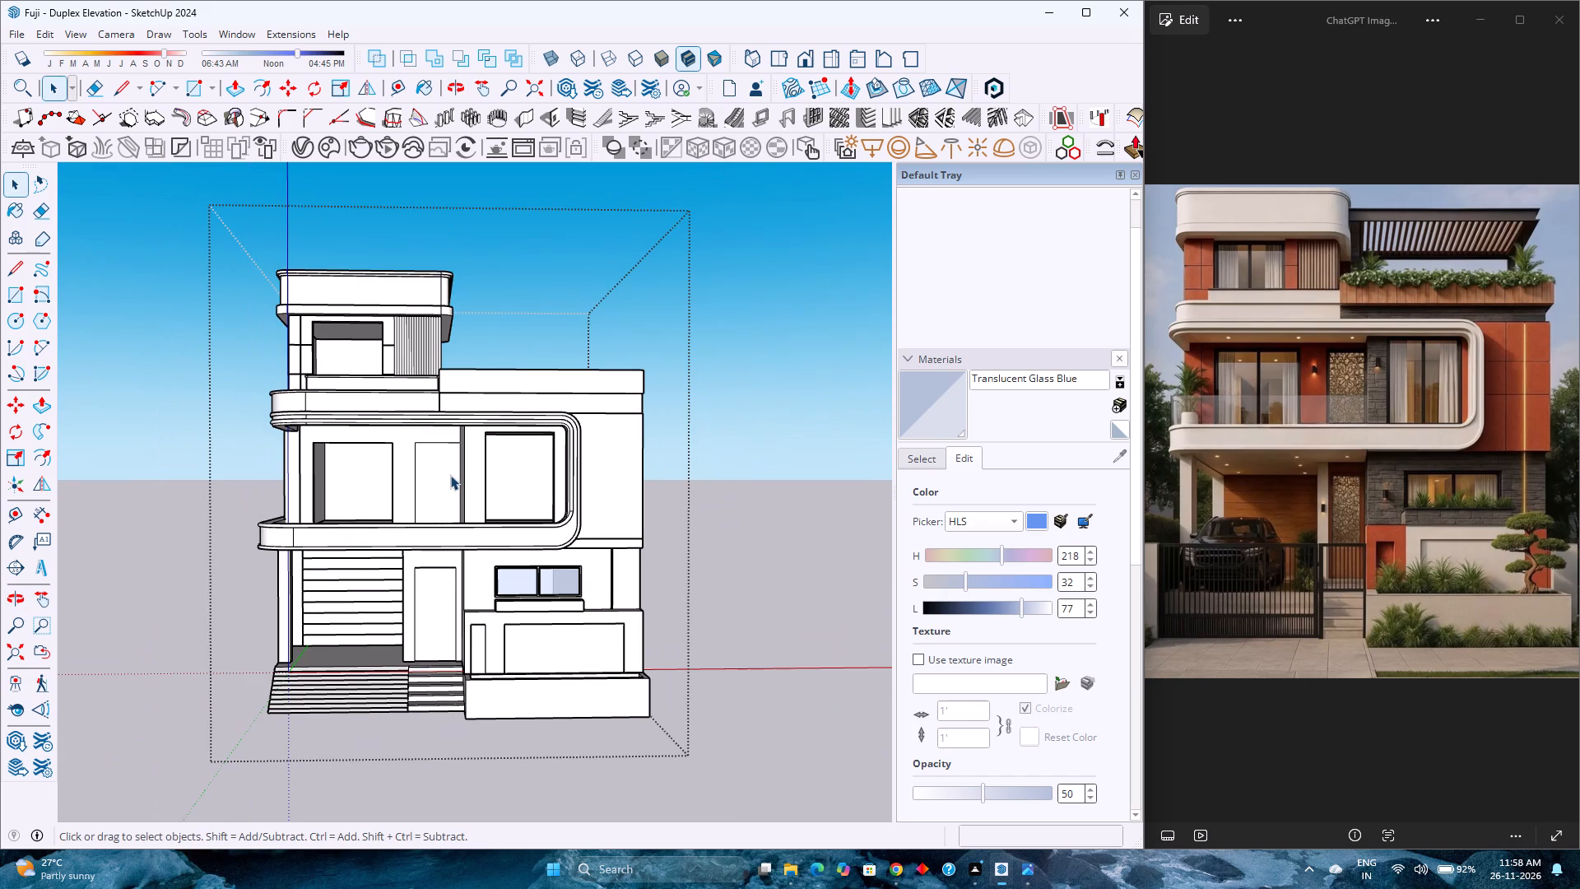
{"action": "scroll", "coordinate": [444, 477], "scroll_direction": "up", "scroll_amount": 5}
{"action": "middle_click_drag", "start_coordinate": [444, 483], "coordinate": [470, 512]}
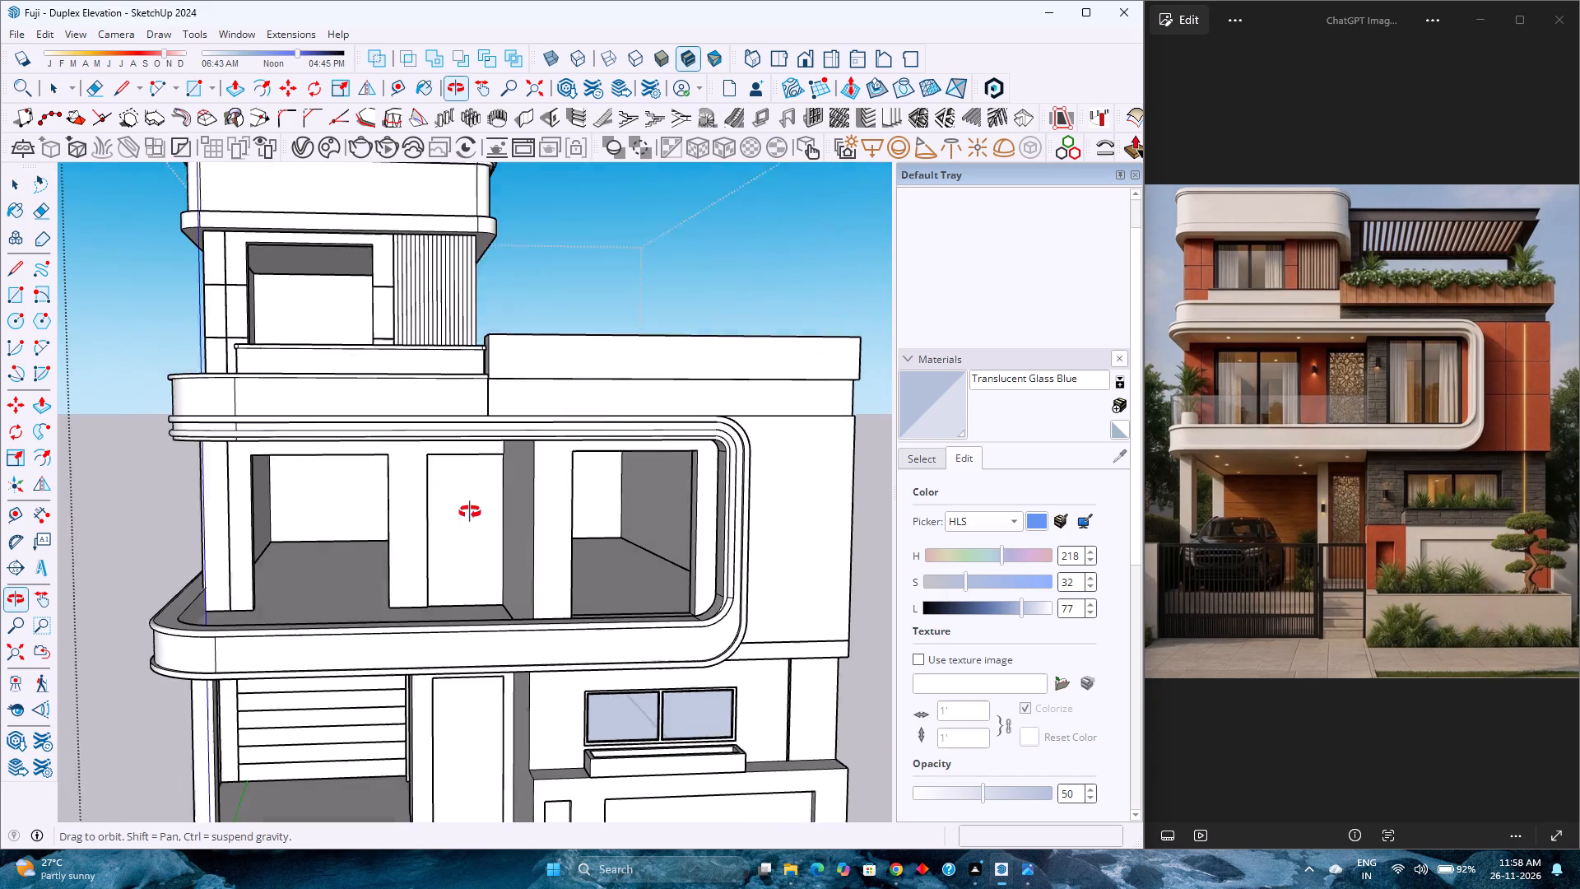
{"action": "middle_click_drag", "start_coordinate": [470, 512], "coordinate": [474, 516]}
{"action": "scroll", "coordinate": [454, 528], "scroll_direction": "down", "scroll_amount": 3}
{"action": "middle_click_drag", "start_coordinate": [504, 686], "coordinate": [482, 646]}
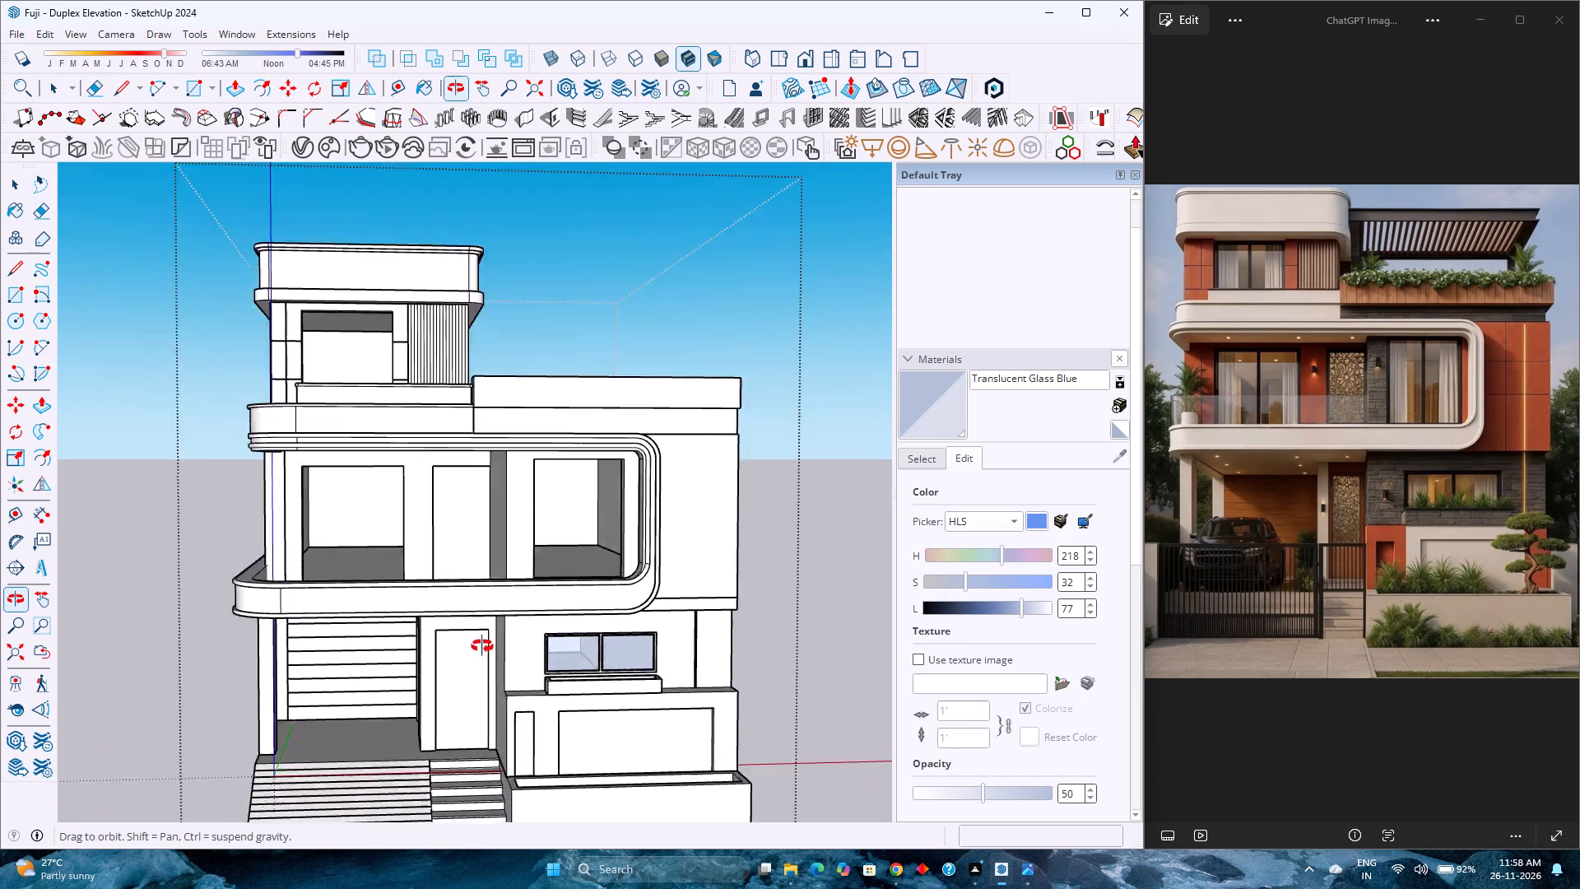
{"action": "middle_click_drag", "start_coordinate": [482, 646], "coordinate": [471, 602]}
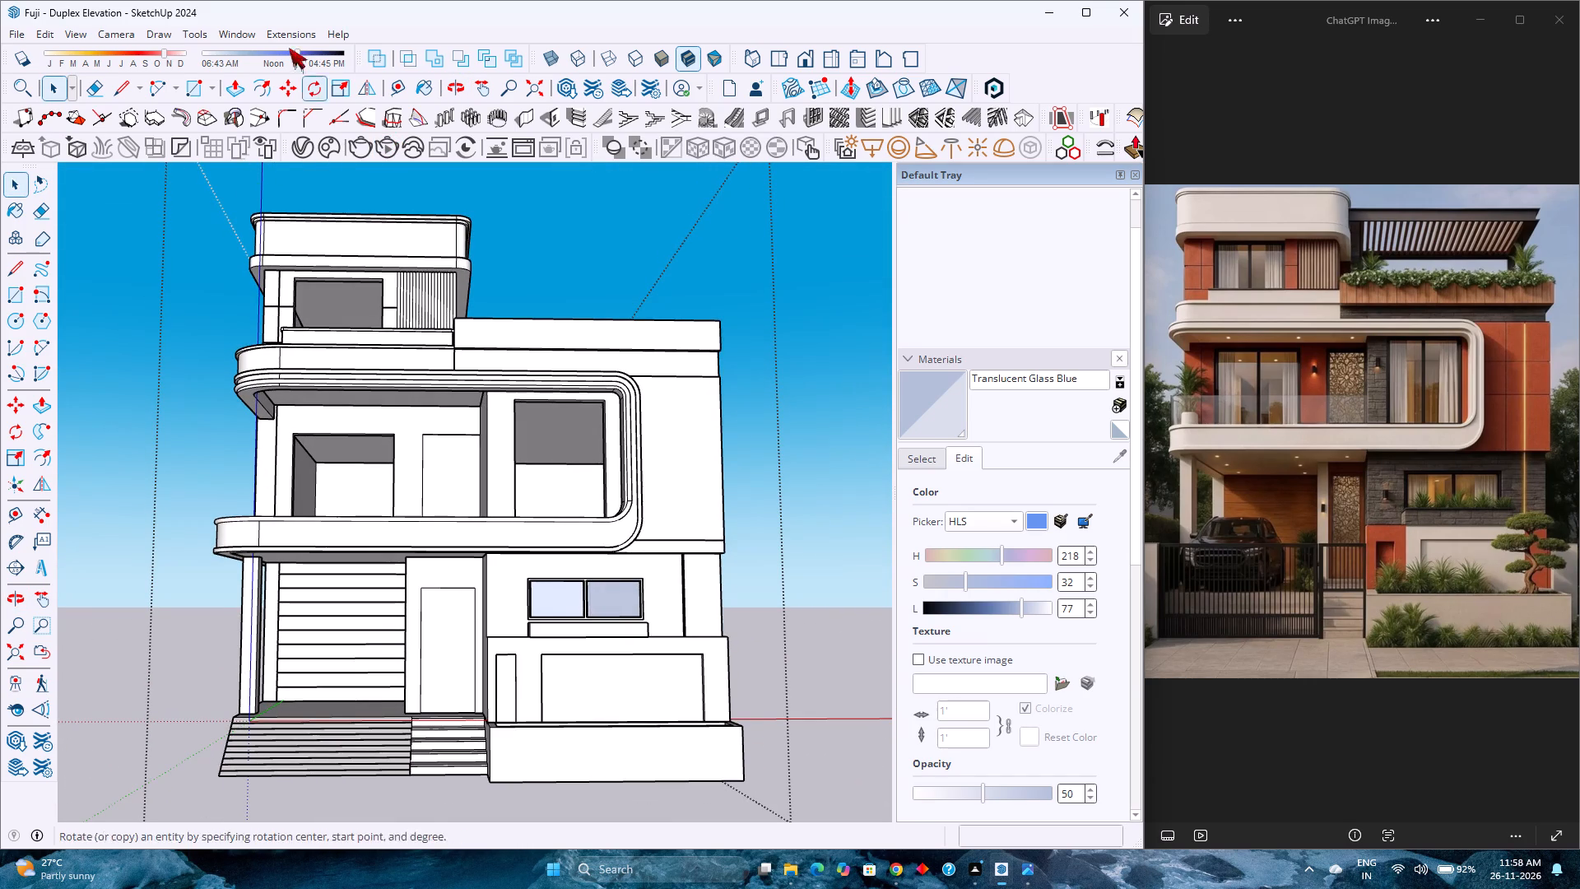
Open 3D Warehouse and replace the previous wall light query with a model search for "jaali".
{"action": "left_click", "coordinate": [234, 30]}
{"action": "left_click", "coordinate": [264, 161]}
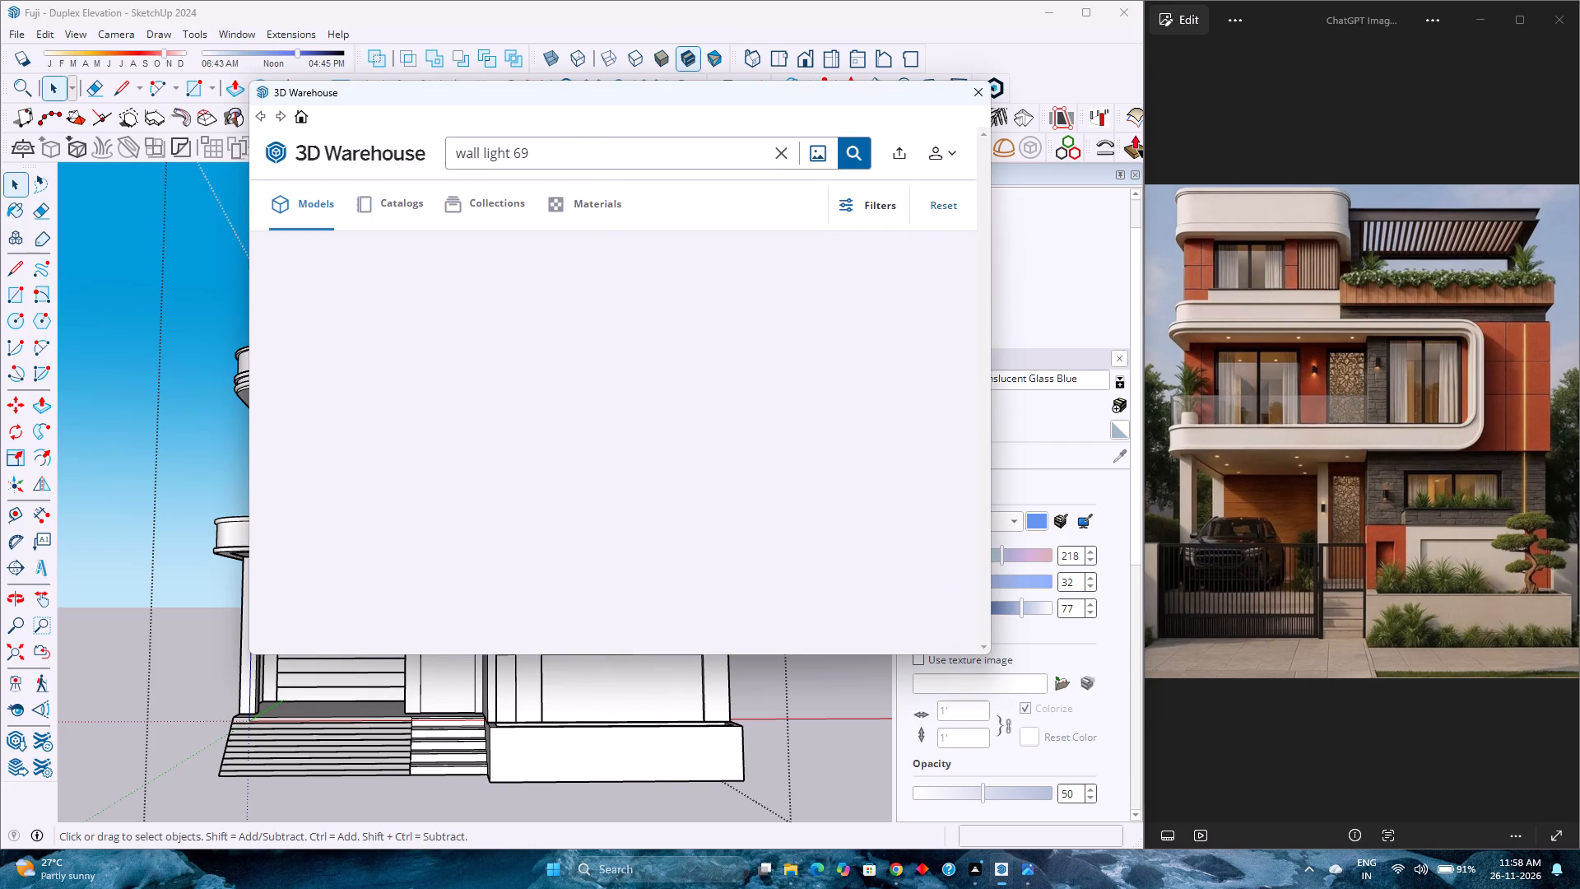
{"action": "left_click", "coordinate": [777, 146]}
{"action": "double_click", "coordinate": [774, 149]}
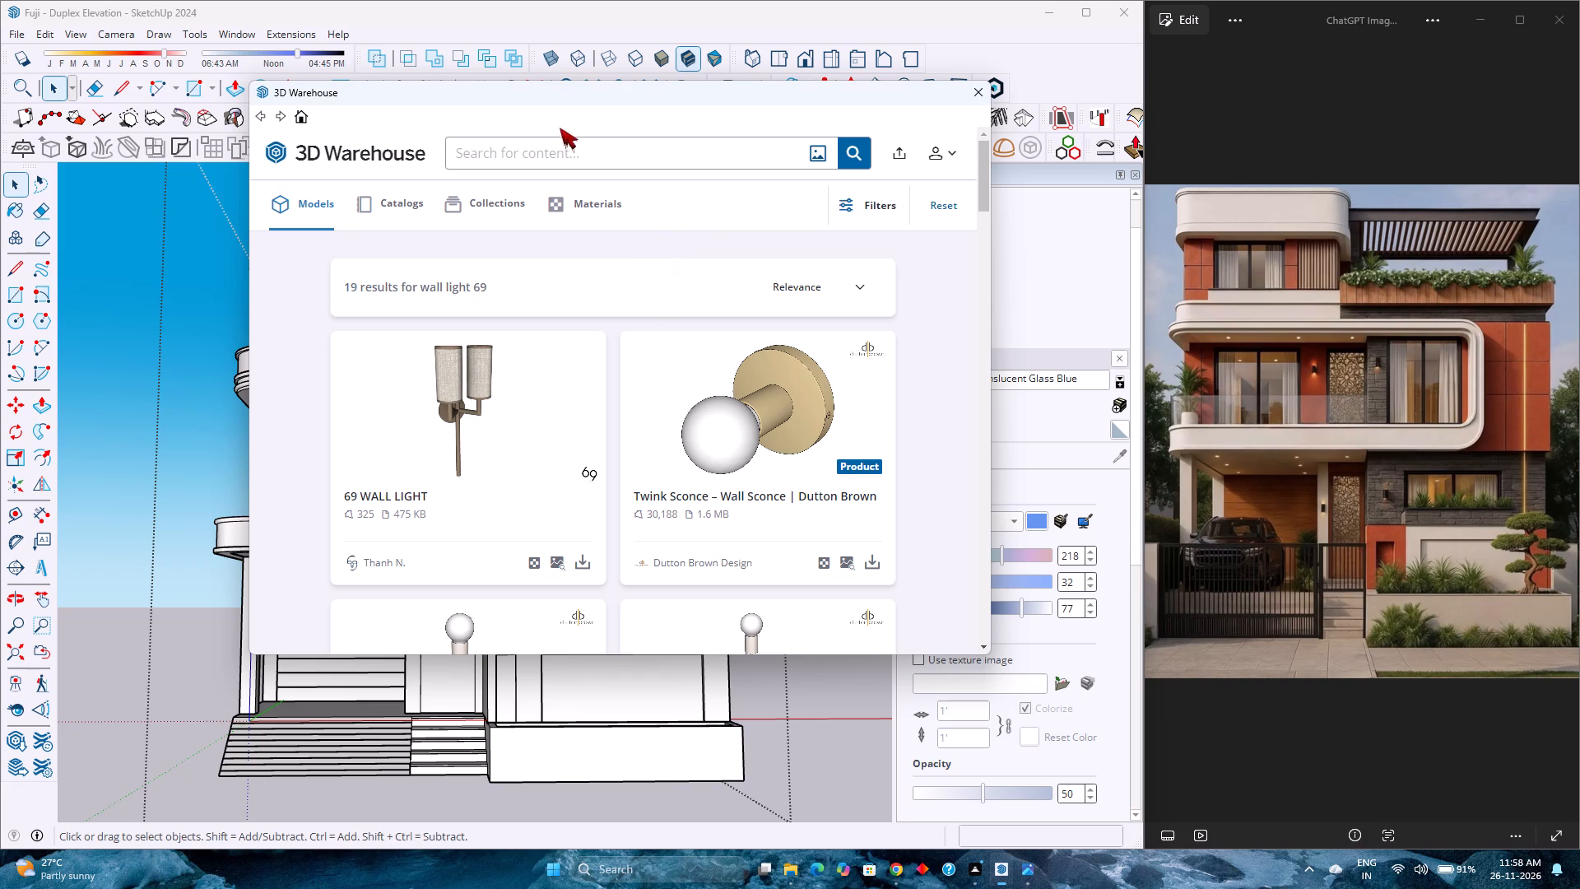
{"action": "left_click_drag", "start_coordinate": [581, 97], "coordinate": [642, 138]}
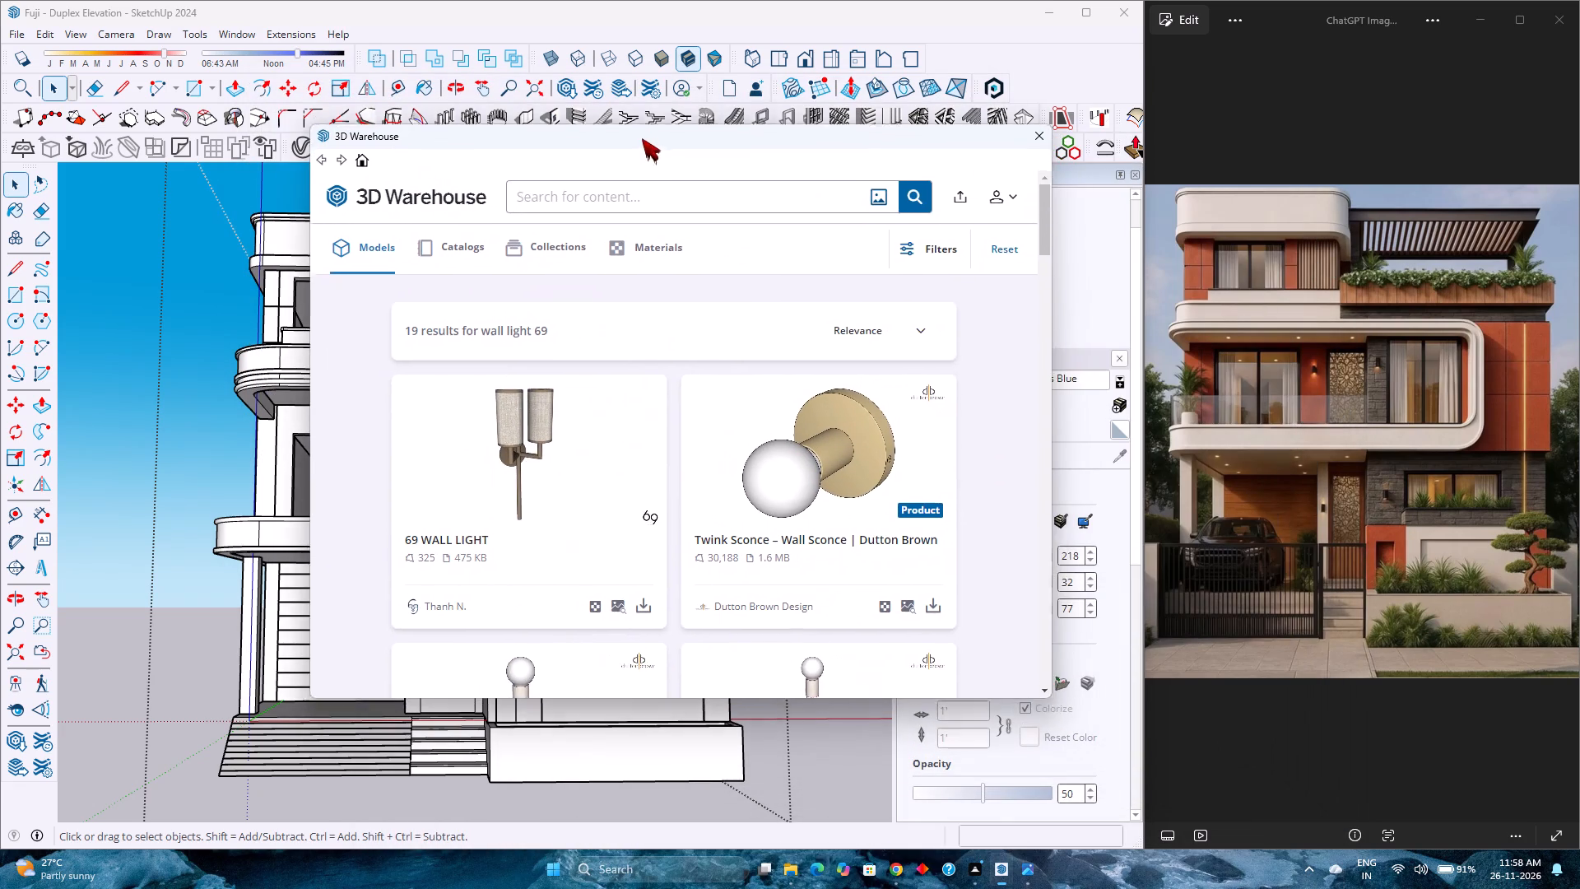
{"action": "left_click_drag", "start_coordinate": [642, 138], "coordinate": [585, 106]}
{"action": "left_click", "coordinate": [585, 156]}
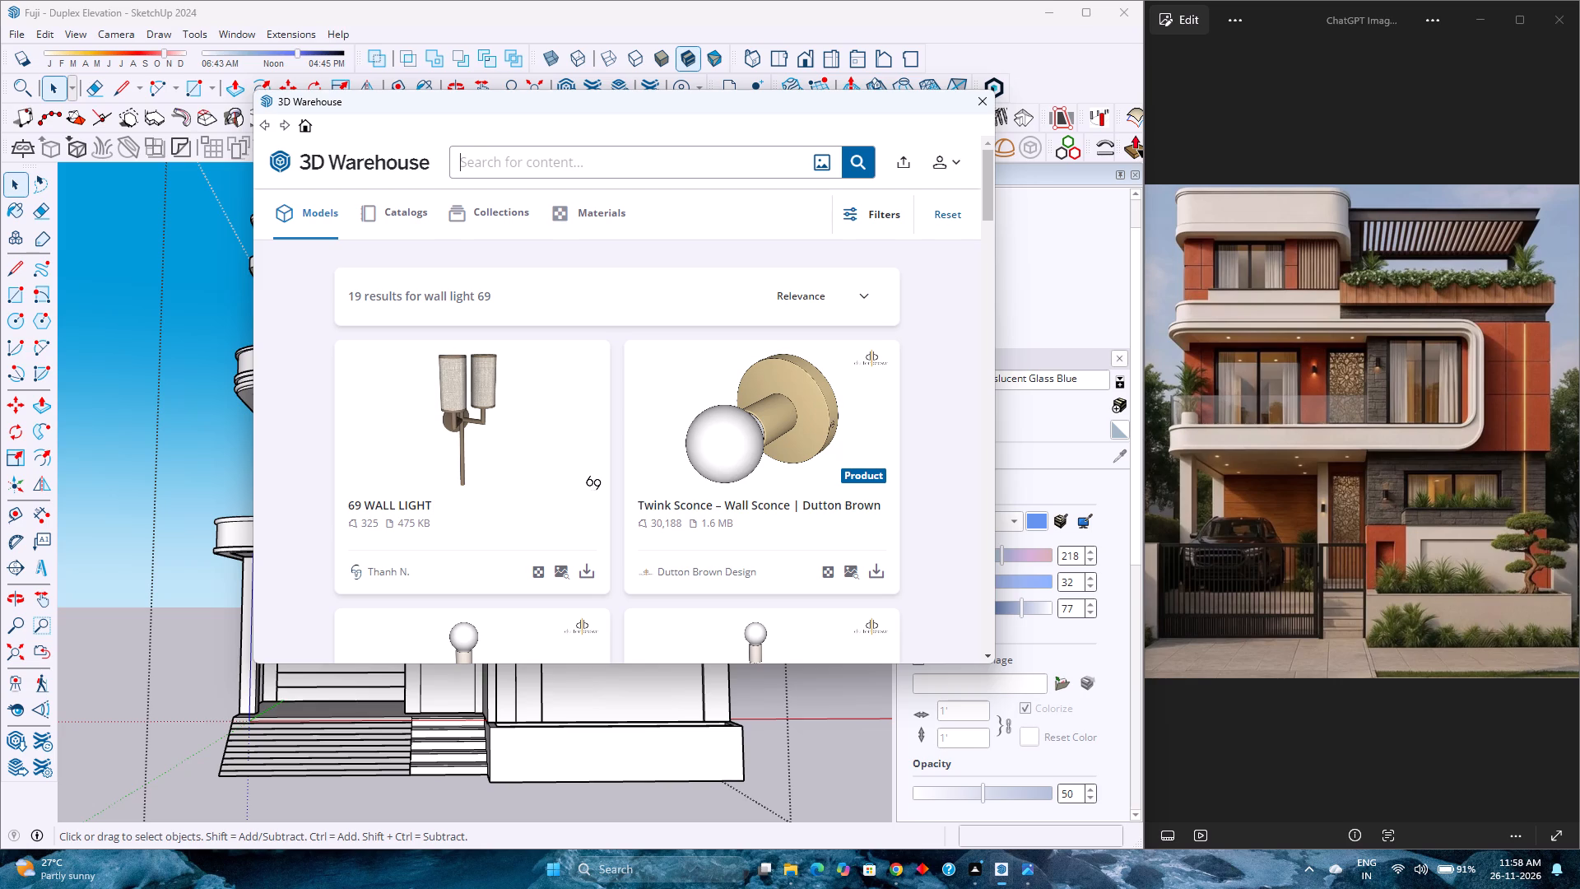
{"action": "type", "text": "jbh"}
{"action": "key", "text": "BackSpace"}
{"action": "key", "text": "BackSpace"}
{"action": "key", "text": "BackSpace"}
{"action": "key", "text": "BackSpace"}
{"action": "key", "text": "BackSpace"}
{"action": "key", "text": "BackSpace"}
{"action": "key", "text": "BackSpace"}
{"action": "key", "text": "BackSpace"}
{"action": "key", "text": "BackSpace"}
{"action": "key", "text": "BackSpace"}
{"action": "key", "text": "BackSpace"}
{"action": "key", "text": "BackSpace"}
{"action": "key", "text": "BackSpace"}
{"action": "key", "text": "BackSpace"}
{"action": "key", "text": "BackSpace"}
{"action": "key", "text": "BackSpace"}
{"action": "key", "text": "BackSpace"}
{"action": "key", "text": "BackSpace"}
{"action": "key", "text": "BackSpace"}
{"action": "key", "text": "BackSpace"}
{"action": "key", "text": "BackSpace"}
{"action": "key", "text": "BackSpace"}
{"action": "key", "text": "BackSpace"}
{"action": "key", "text": "BackSpace"}
{"action": "key", "text": "BackSpace"}
{"action": "key", "text": "BackSpace"}
{"action": "key", "text": "BackSpace"}
{"action": "key", "text": "BackSpace"}
{"action": "key", "text": "BackSpace"}
{"action": "key", "text": "BackSpace"}
{"action": "key", "text": "BackSpace"}
{"action": "key", "text": "BackSpace"}
{"action": "key", "text": "BackSpace"}
{"action": "key", "text": "BackSpace"}
{"action": "key", "text": "BackSpace"}
{"action": "key", "text": "BackSpace"}
{"action": "key", "text": "BackSpace"}
{"action": "key", "text": "BackSpace"}
{"action": "key", "text": "BackSpace"}
{"action": "key", "text": "BackSpace"}
{"action": "key", "text": "BackSpace"}
{"action": "key", "text": "BackSpace"}
{"action": "key", "text": "BackSpace"}
{"action": "key", "text": "BackSpace"}
{"action": "key", "text": "BackSpace"}
{"action": "key", "text": "BackSpace"}
{"action": "key", "text": "BackSpace"}
{"action": "key", "text": "BackSpace"}
{"action": "key", "text": "BackSpace"}
{"action": "key", "text": "BackSpace"}
{"action": "key", "text": "BackSpace"}
{"action": "key", "text": "BackSpace"}
{"action": "key", "text": "BackSpace"}
{"action": "key", "text": "BackSpace"}
{"action": "key", "text": "BackSpace"}
{"action": "key", "text": "BackSpace"}
{"action": "key", "text": "BackSpace"}
{"action": "key", "text": "BackSpace"}
{"action": "key", "text": "BackSpace"}
{"action": "key", "text": "BackSpace"}
{"action": "key", "text": "BackSpace"}
{"action": "key", "text": "BackSpace"}
{"action": "key", "text": "BackSpace"}
{"action": "key", "text": "BackSpace"}
{"action": "key", "text": "BackSpace"}
{"action": "key", "text": "k"}
{"action": "key", "text": "BackSpace"}
{"action": "key", "text": "BackSpace"}
{"action": "type", "text": "jaali"}
{"action": "key", "text": "Return"}
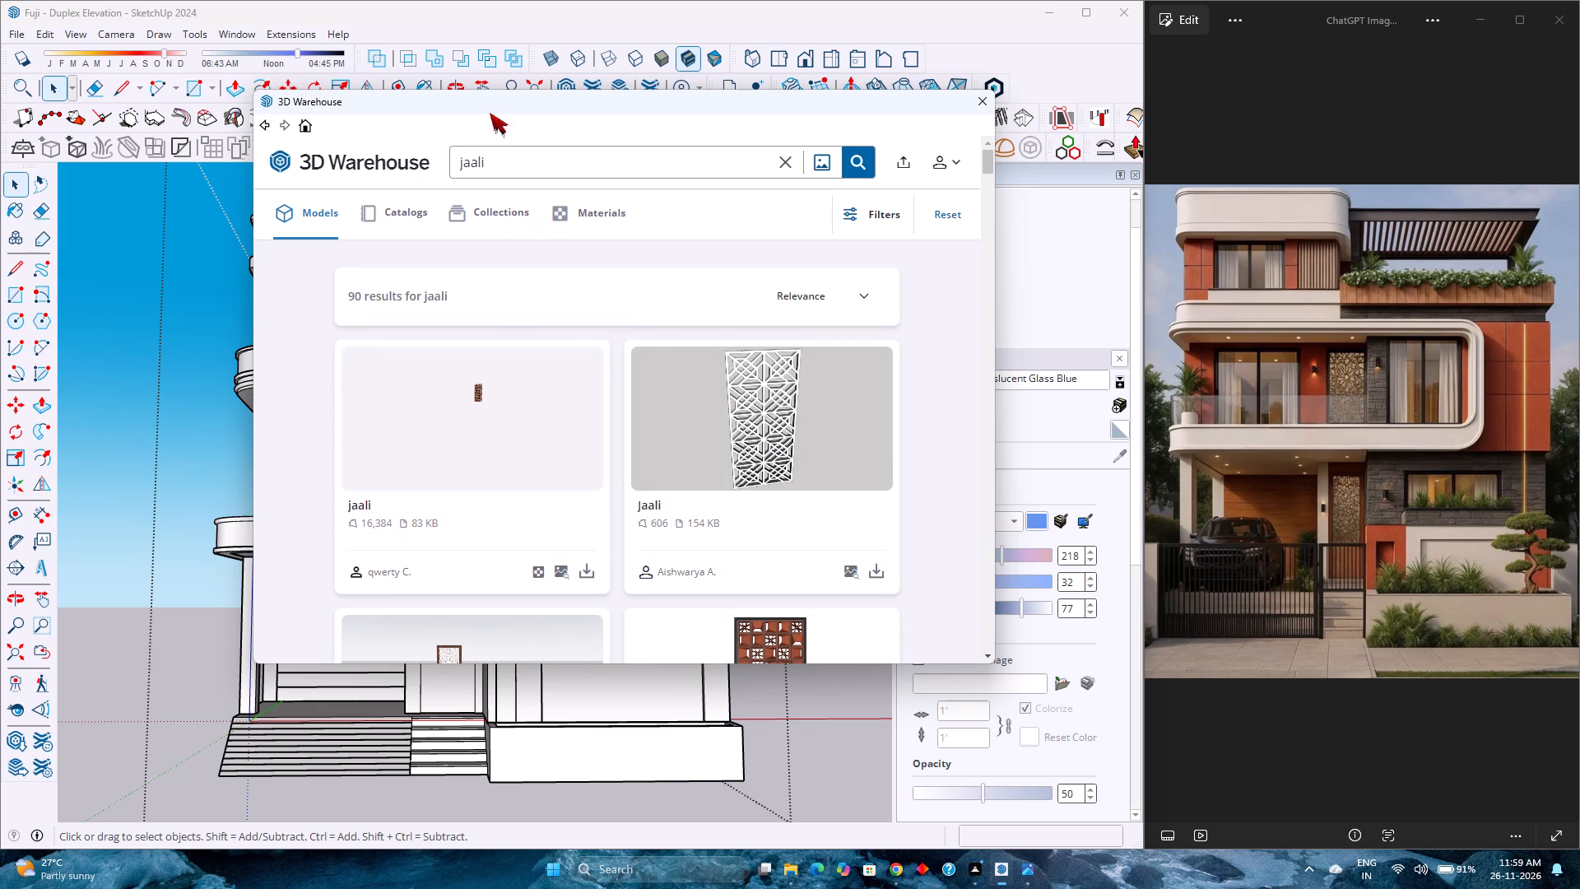
Look through all the "jaali" model results to the end for a screen resembling the reference facade's decorative panels.
{"action": "scroll", "coordinate": [559, 352], "scroll_direction": "down", "scroll_amount": 3}
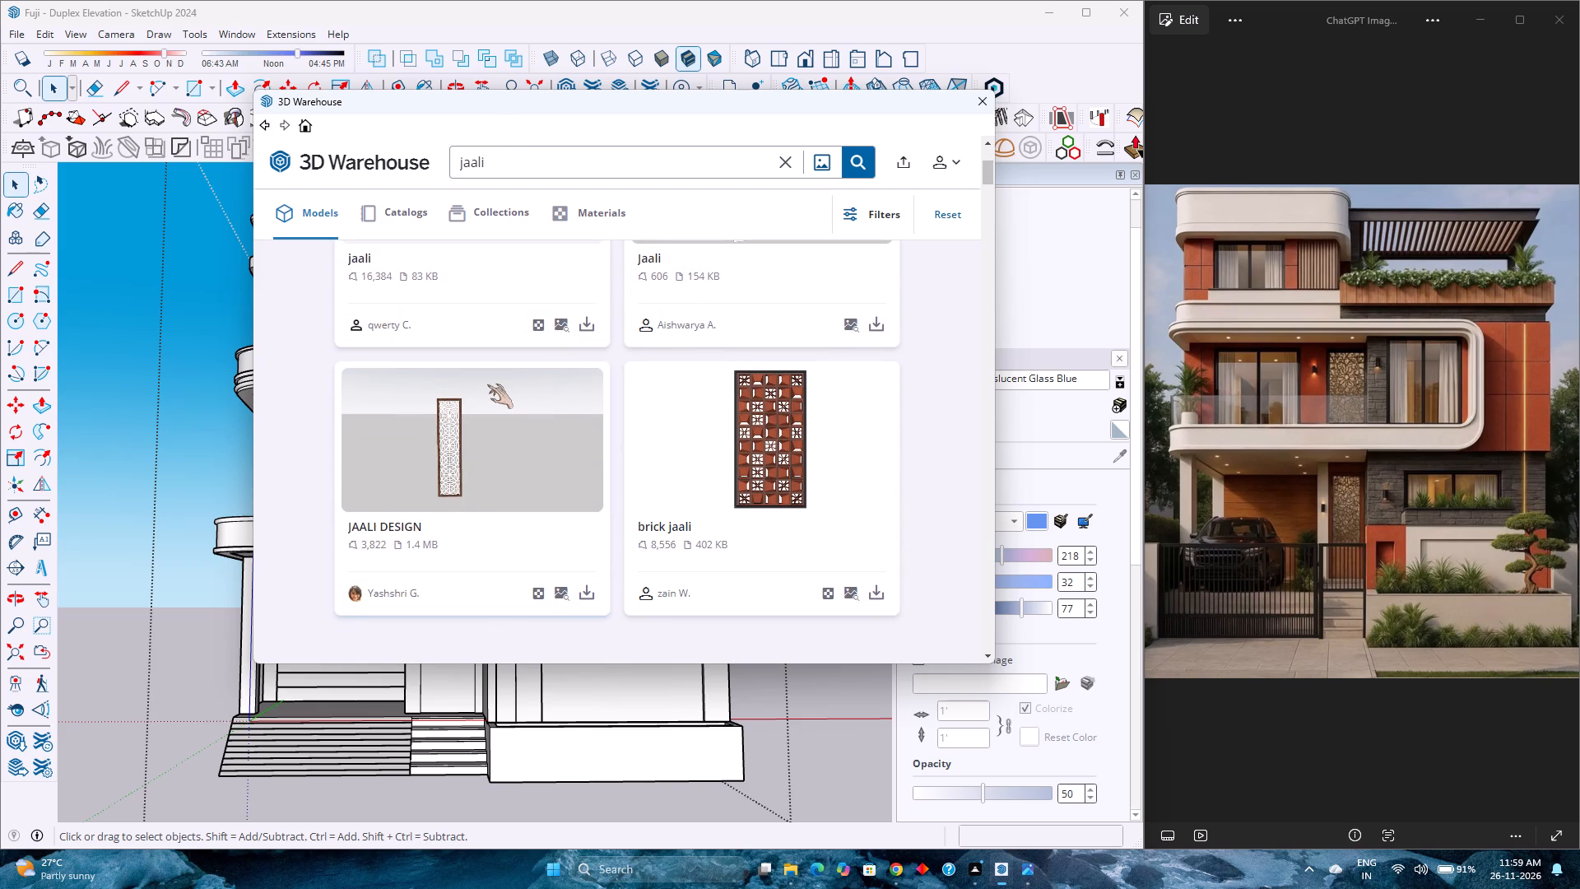
{"action": "scroll", "coordinate": [487, 384], "scroll_direction": "down", "scroll_amount": 2}
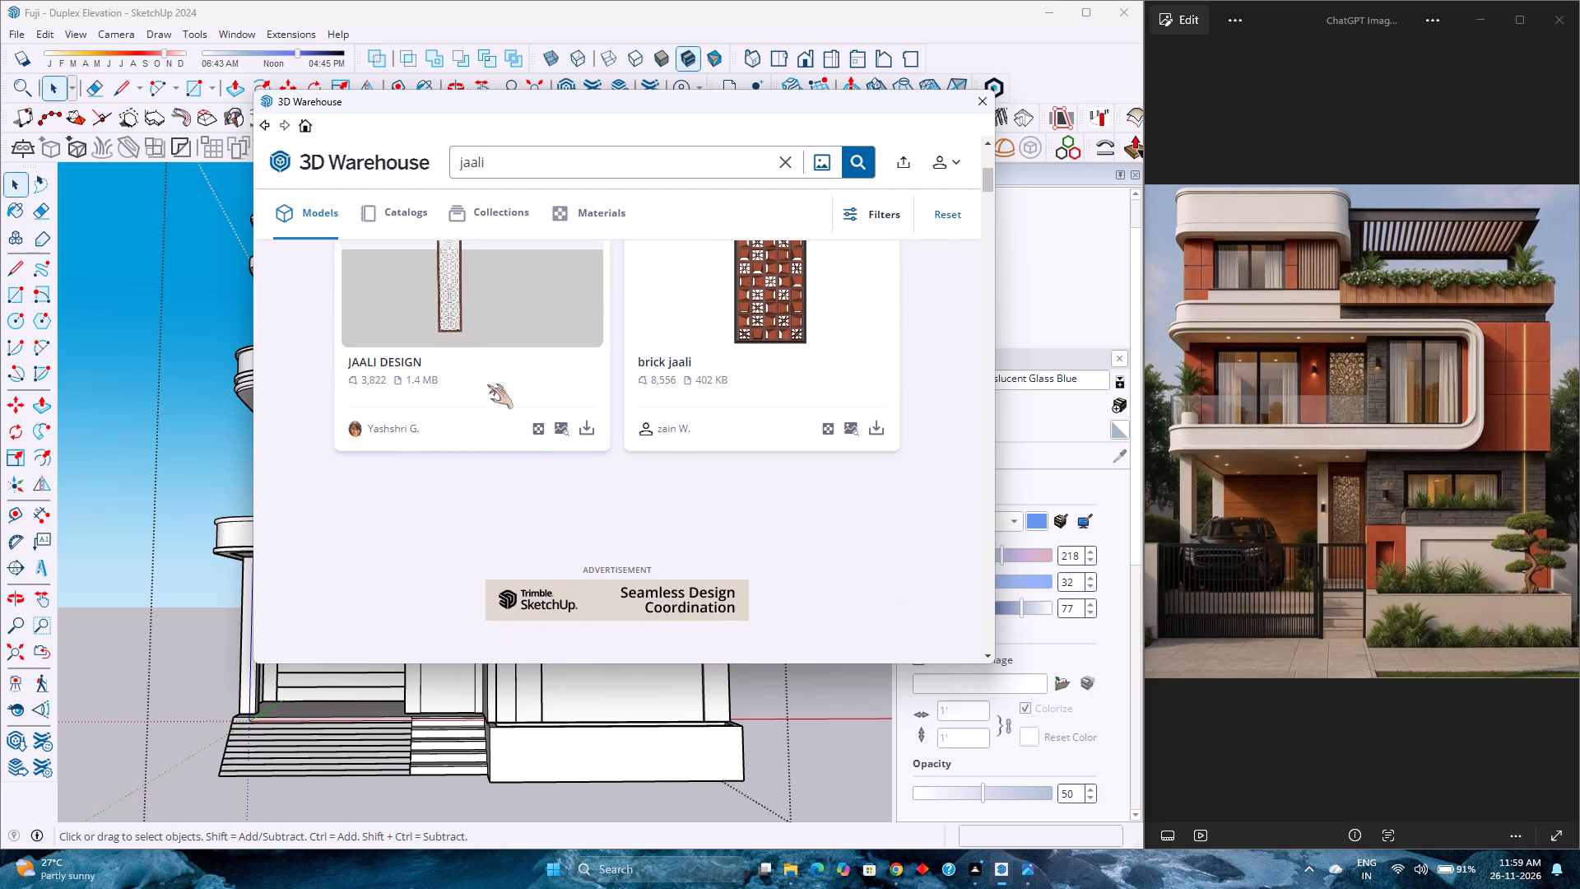
{"action": "scroll", "coordinate": [487, 384], "scroll_direction": "down", "scroll_amount": 6}
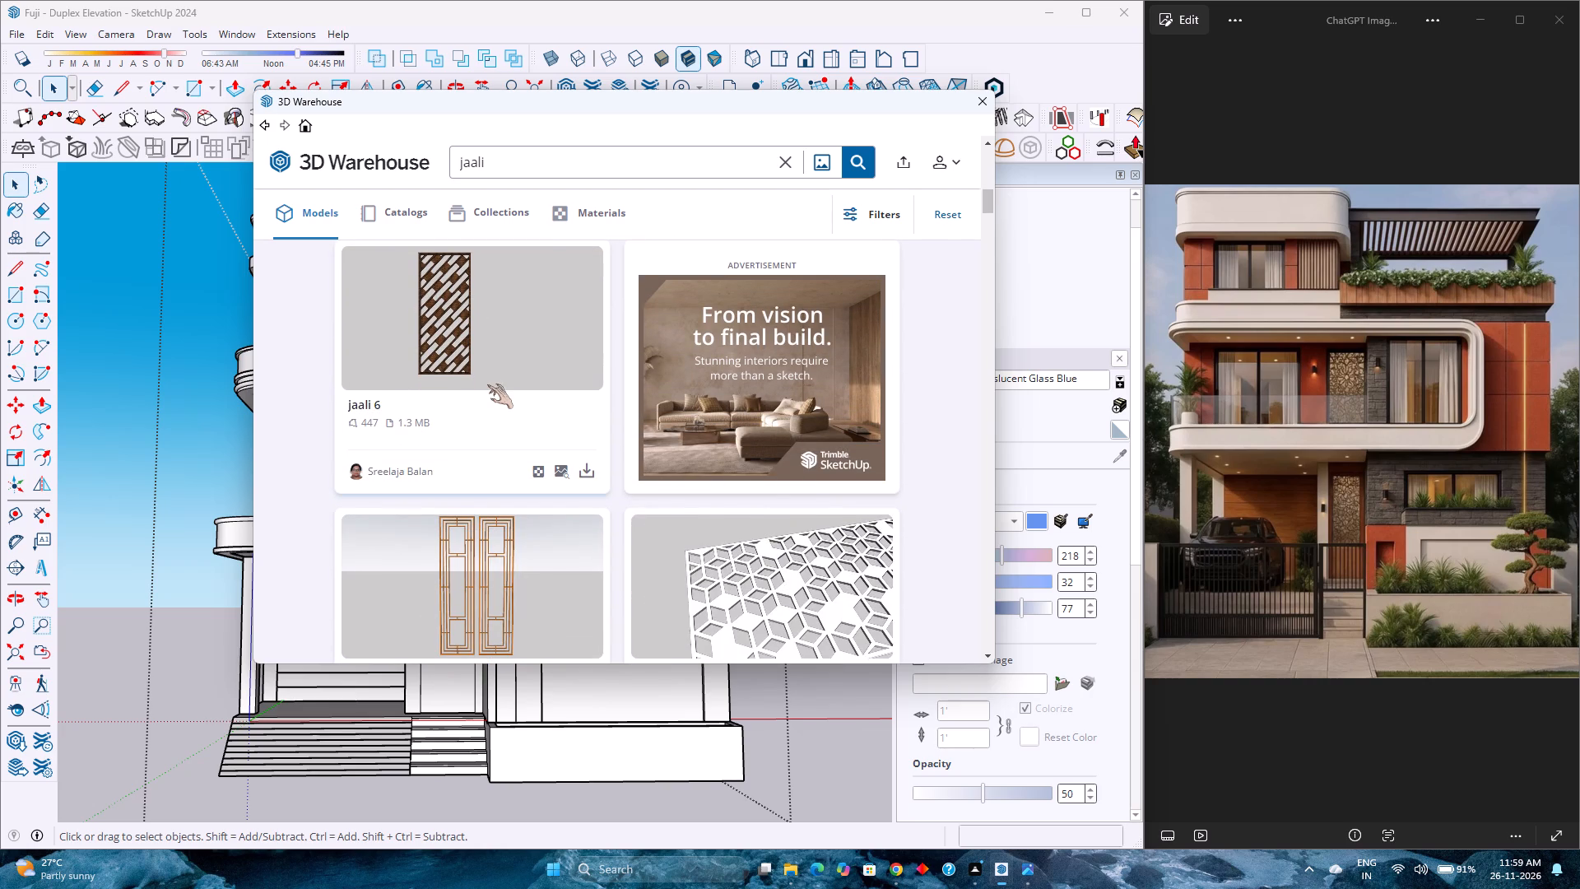
{"action": "scroll", "coordinate": [487, 384], "scroll_direction": "down", "scroll_amount": 2}
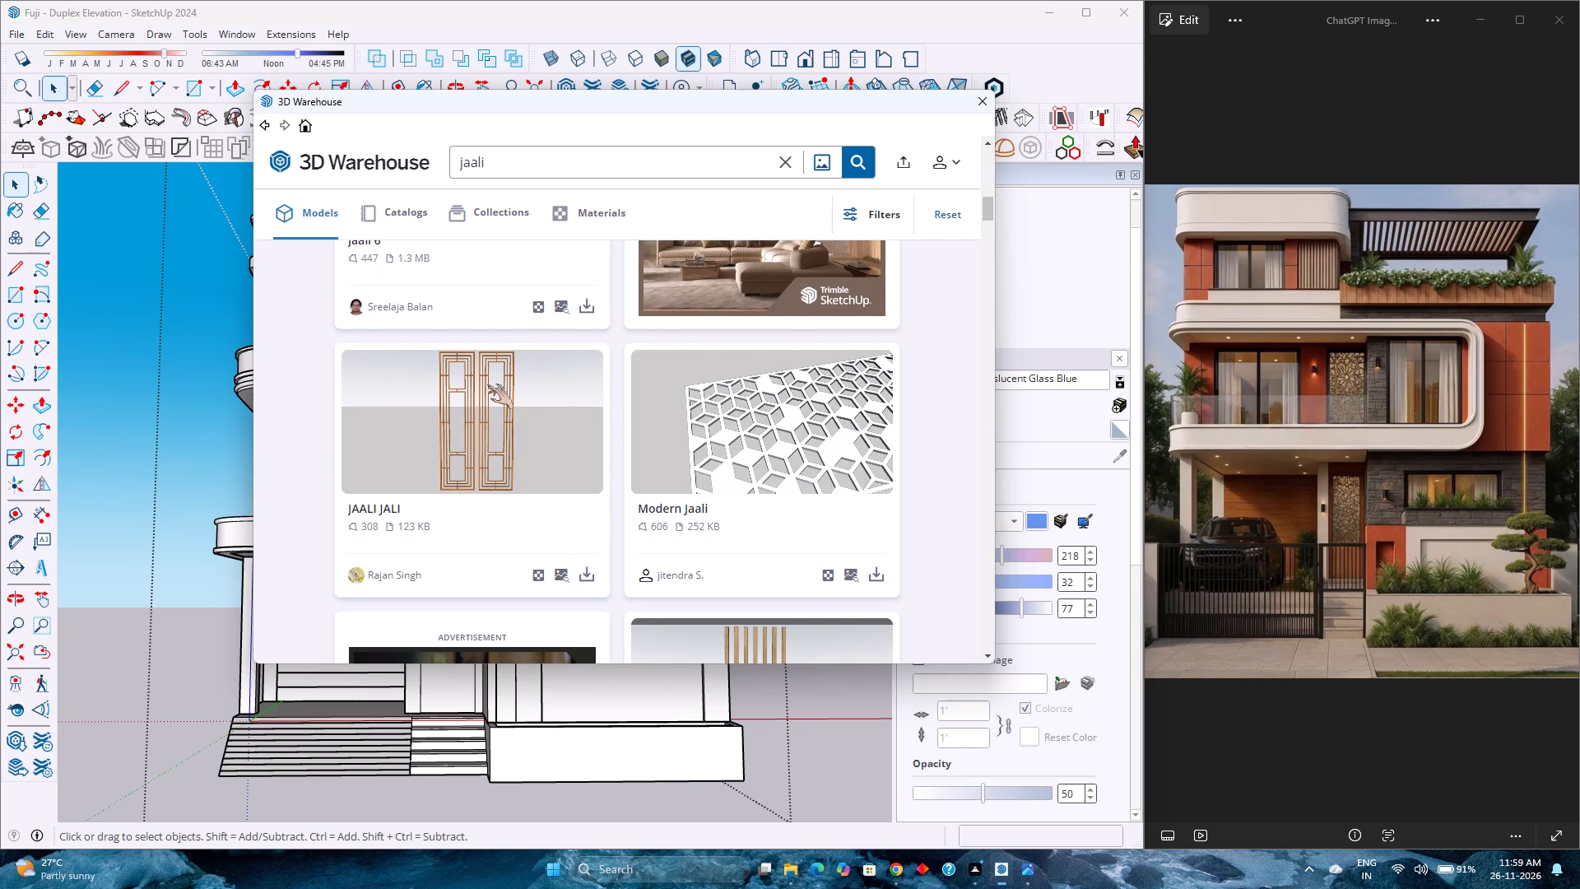
{"action": "scroll", "coordinate": [487, 384], "scroll_direction": "down", "scroll_amount": 6}
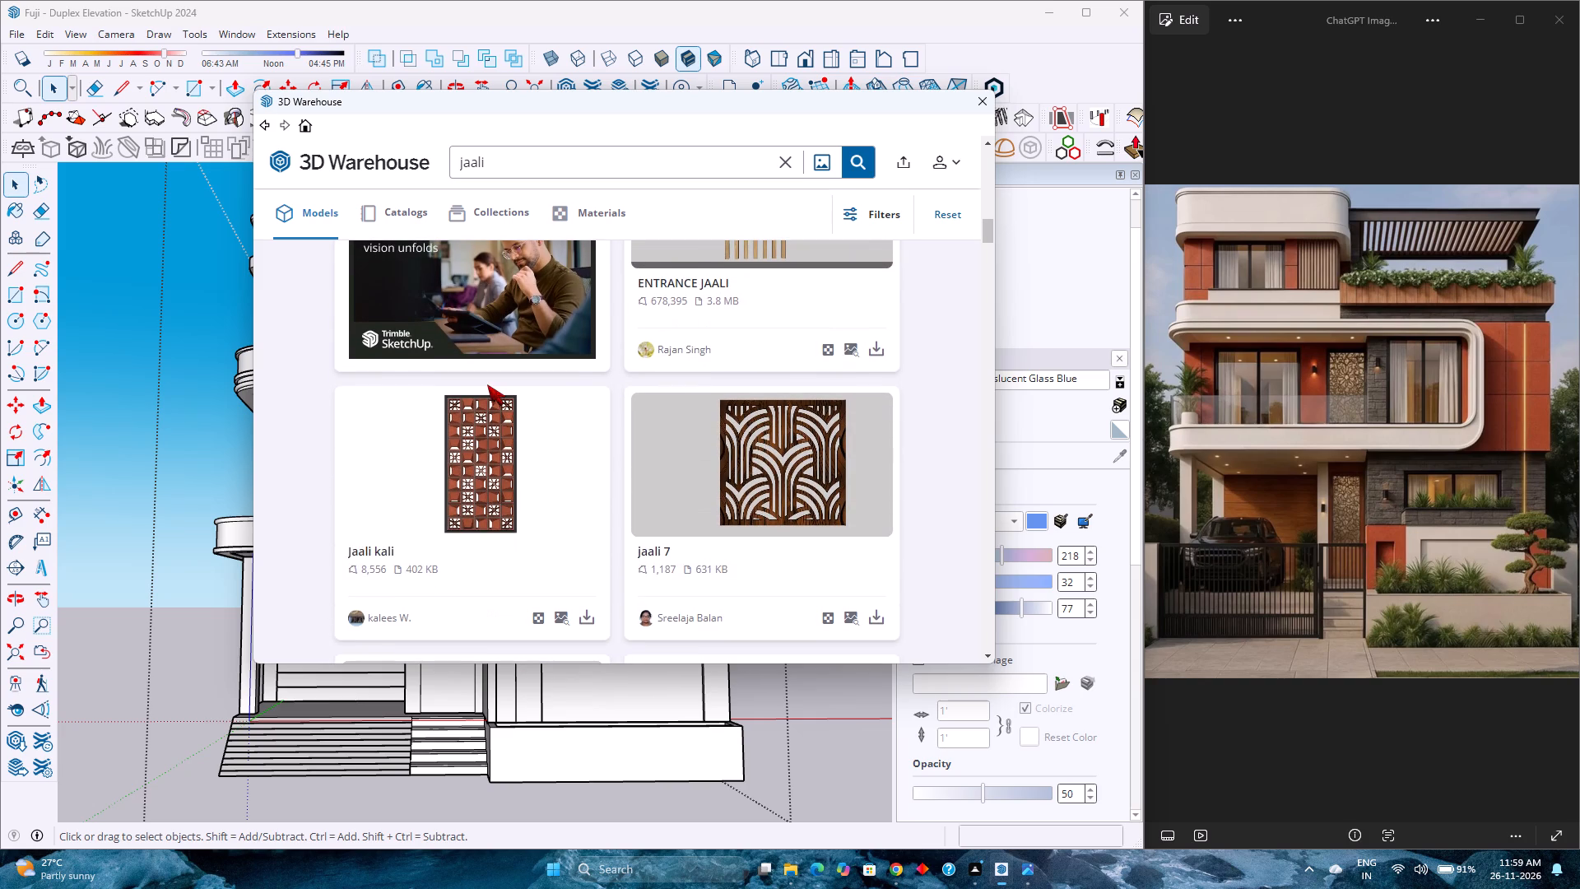
{"action": "scroll", "coordinate": [487, 384], "scroll_direction": "down", "scroll_amount": 2}
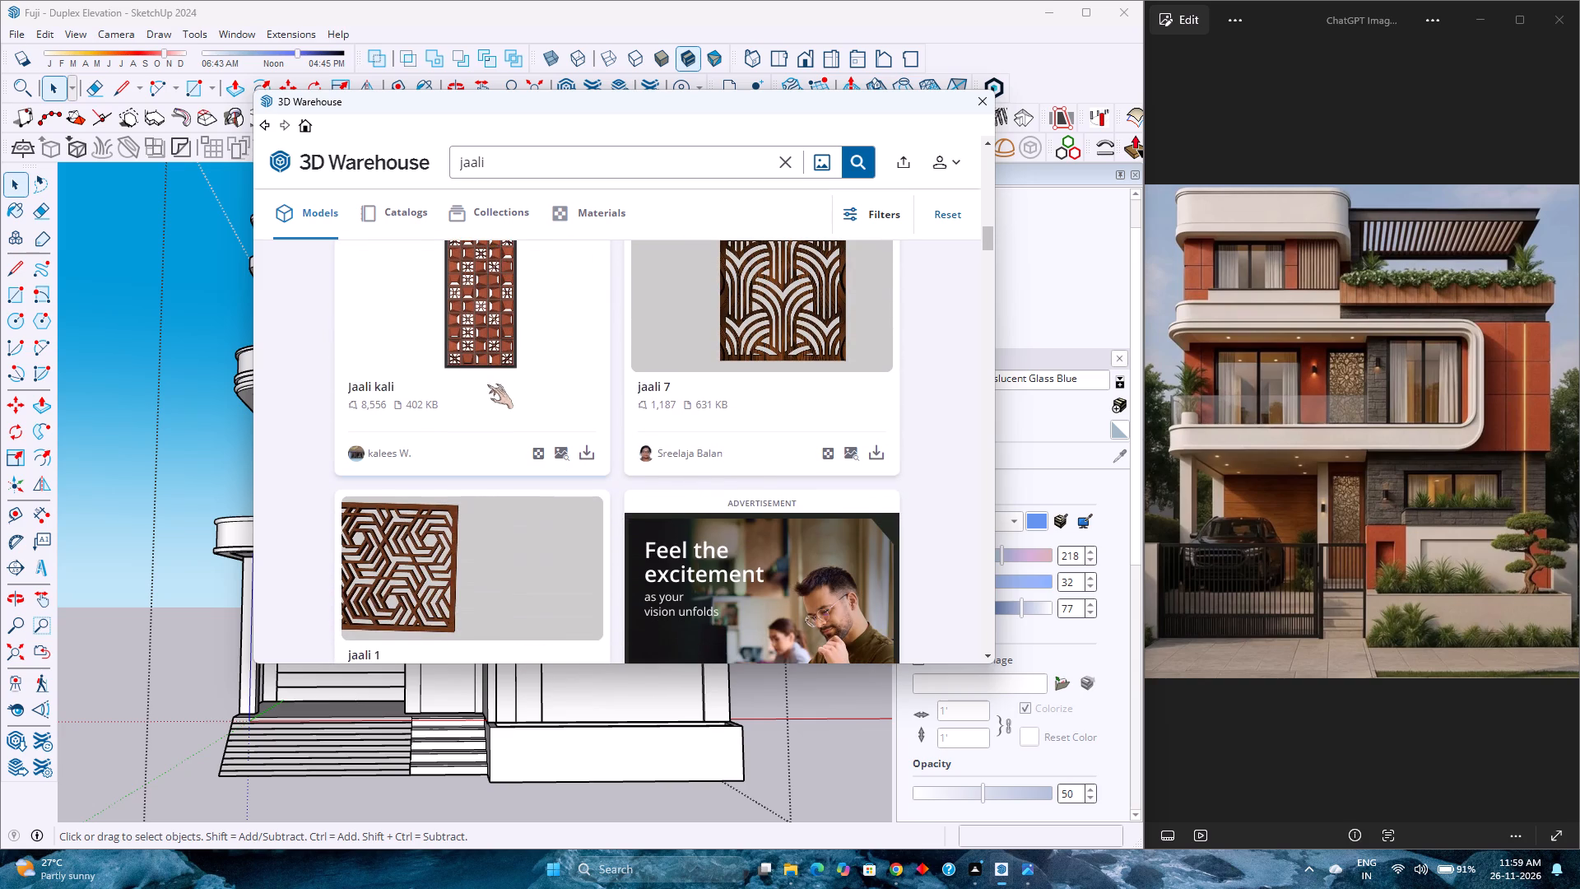
{"action": "scroll", "coordinate": [487, 384], "scroll_direction": "down", "scroll_amount": 1}
{"action": "scroll", "coordinate": [487, 384], "scroll_direction": "up", "scroll_amount": 4}
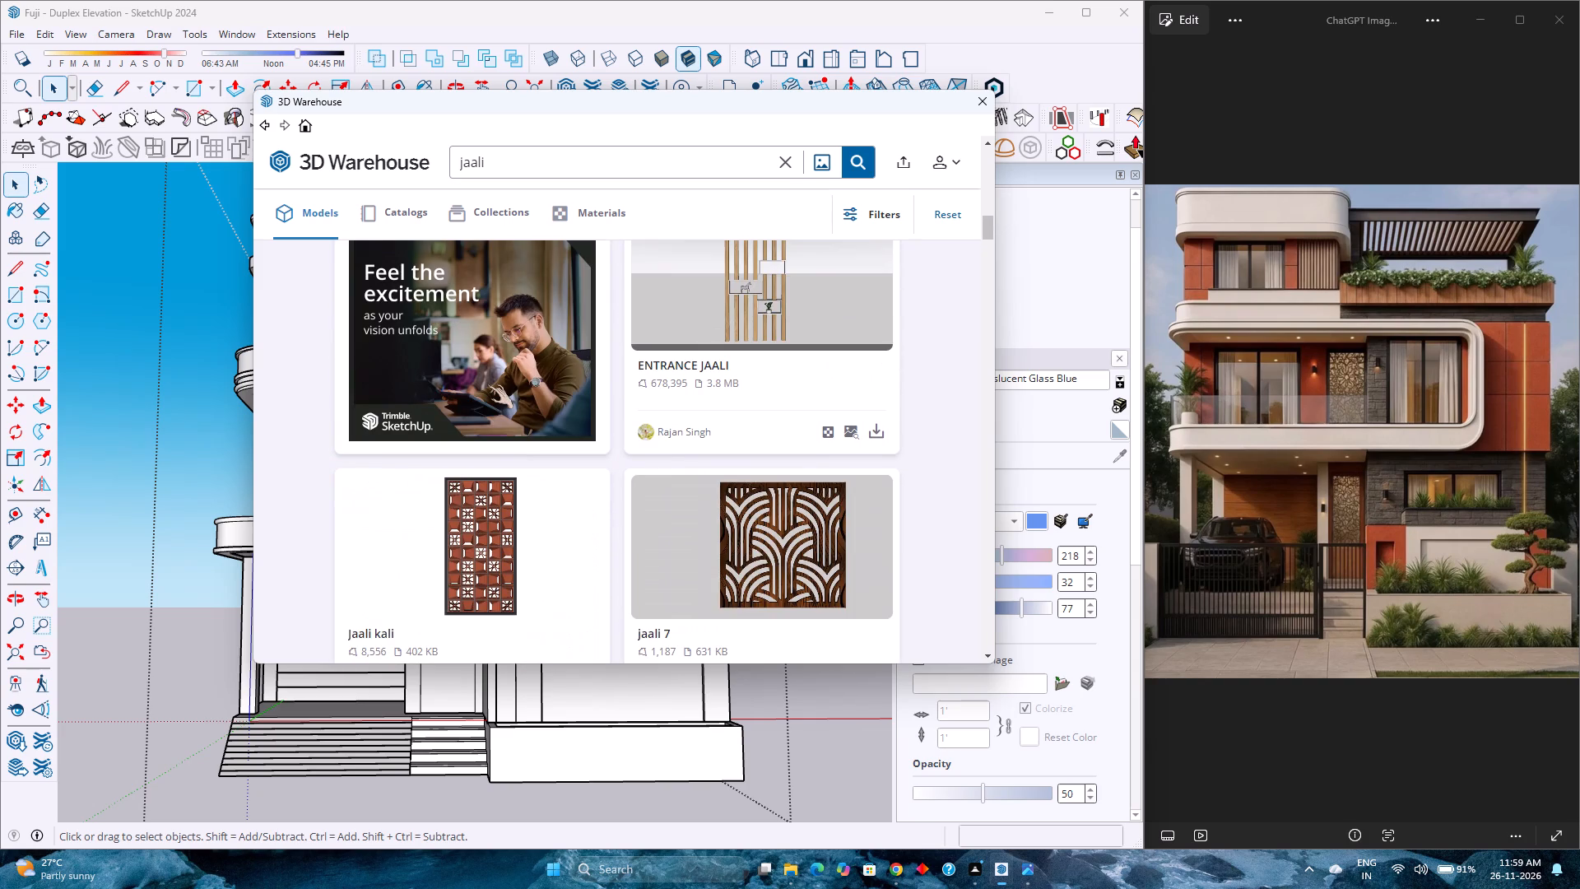
{"action": "scroll", "coordinate": [487, 384], "scroll_direction": "down", "scroll_amount": 4}
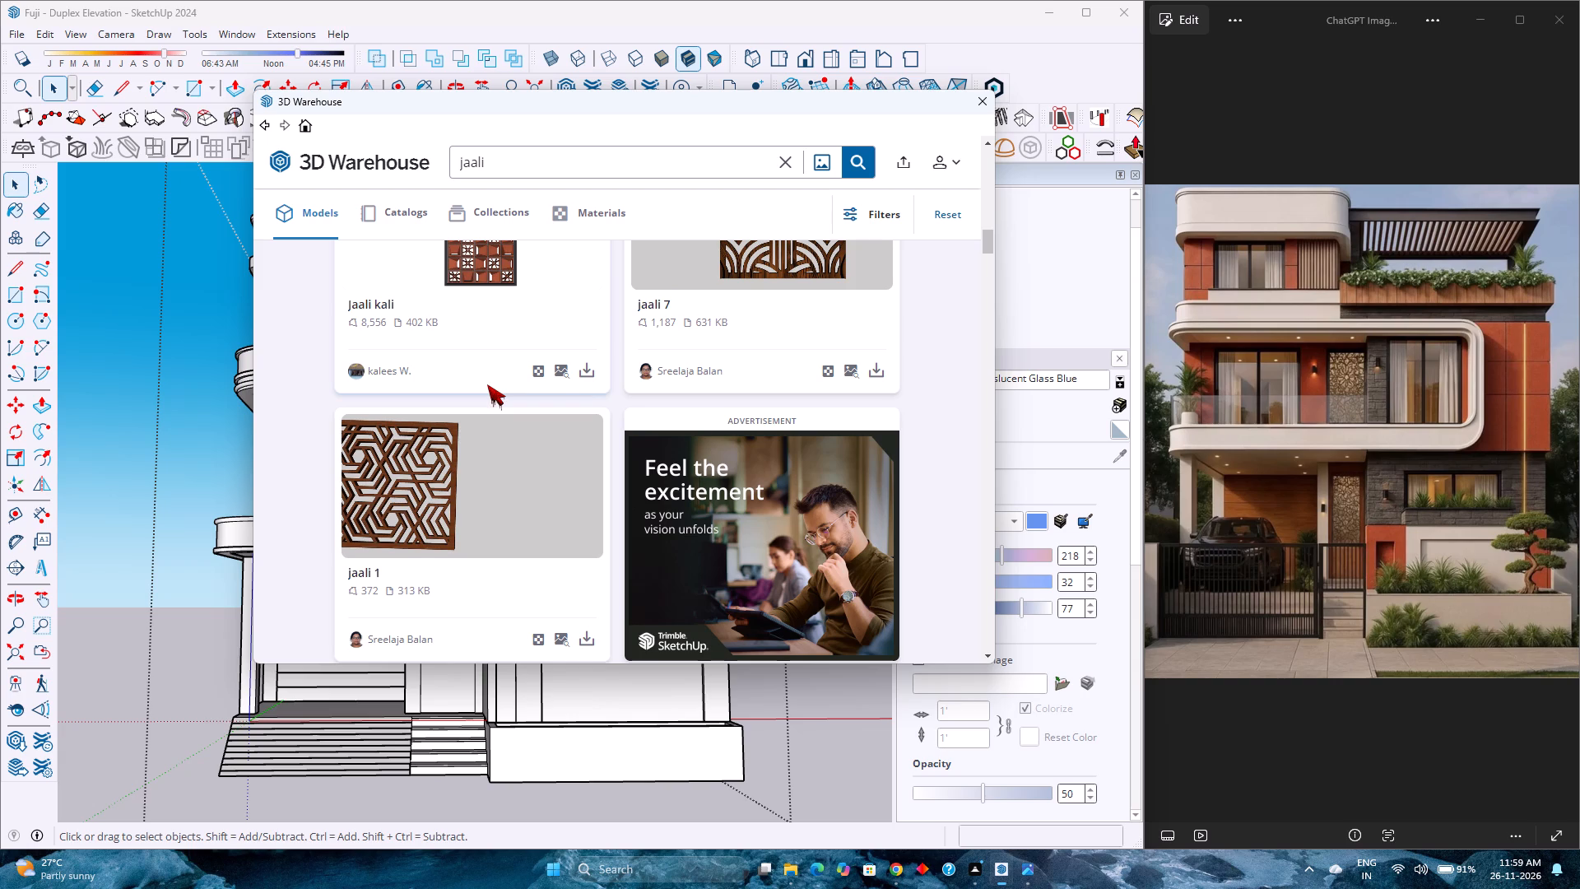
{"action": "scroll", "coordinate": [487, 384], "scroll_direction": "down", "scroll_amount": 3}
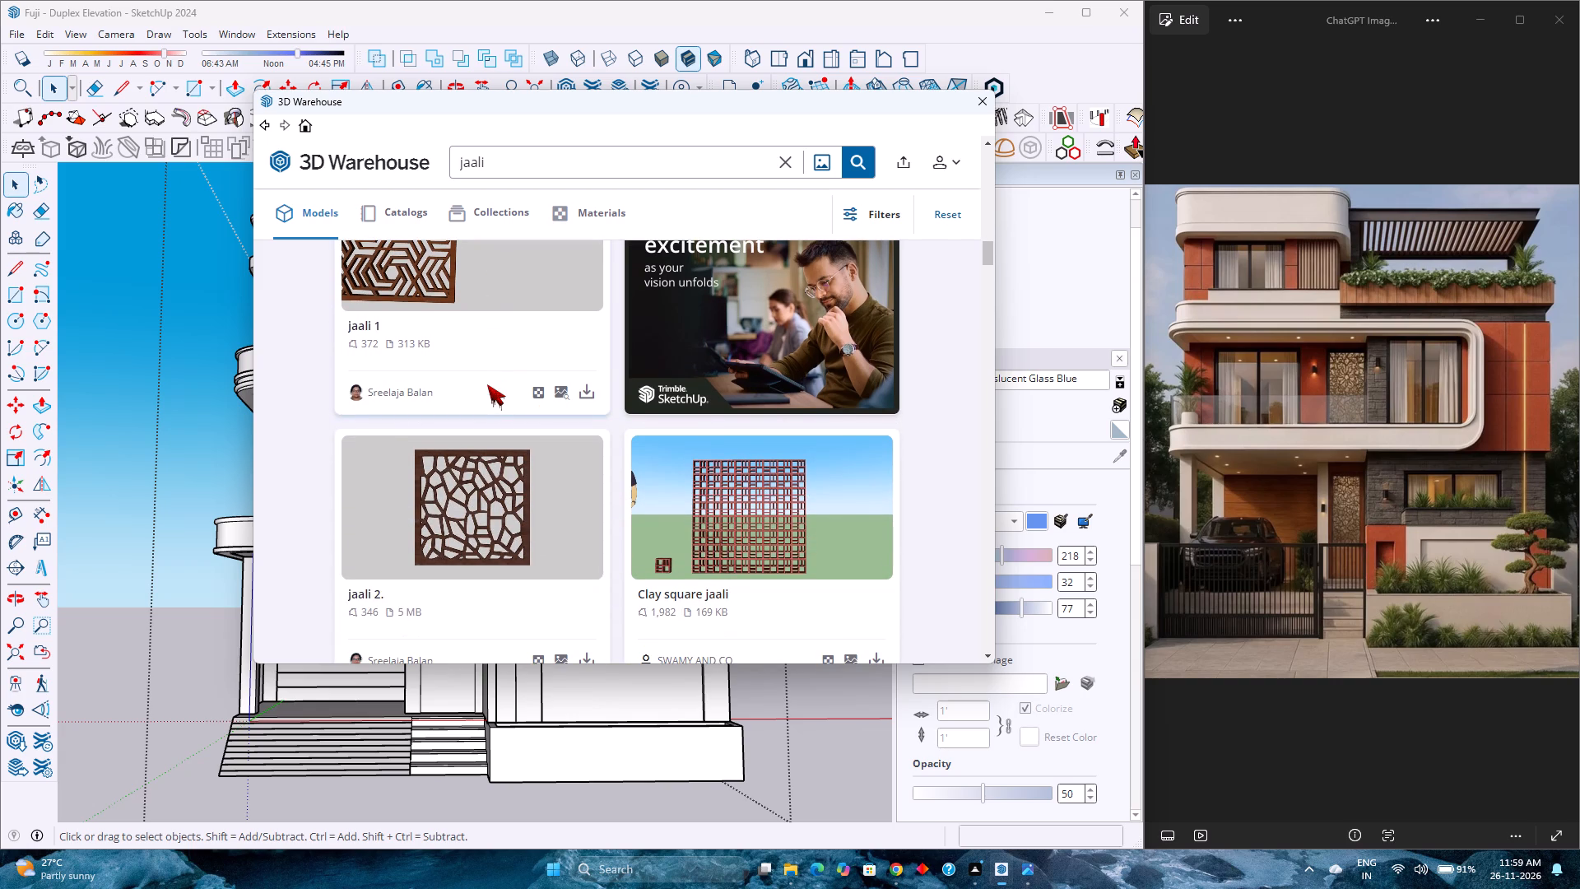
{"action": "scroll", "coordinate": [487, 384], "scroll_direction": "down", "scroll_amount": 2}
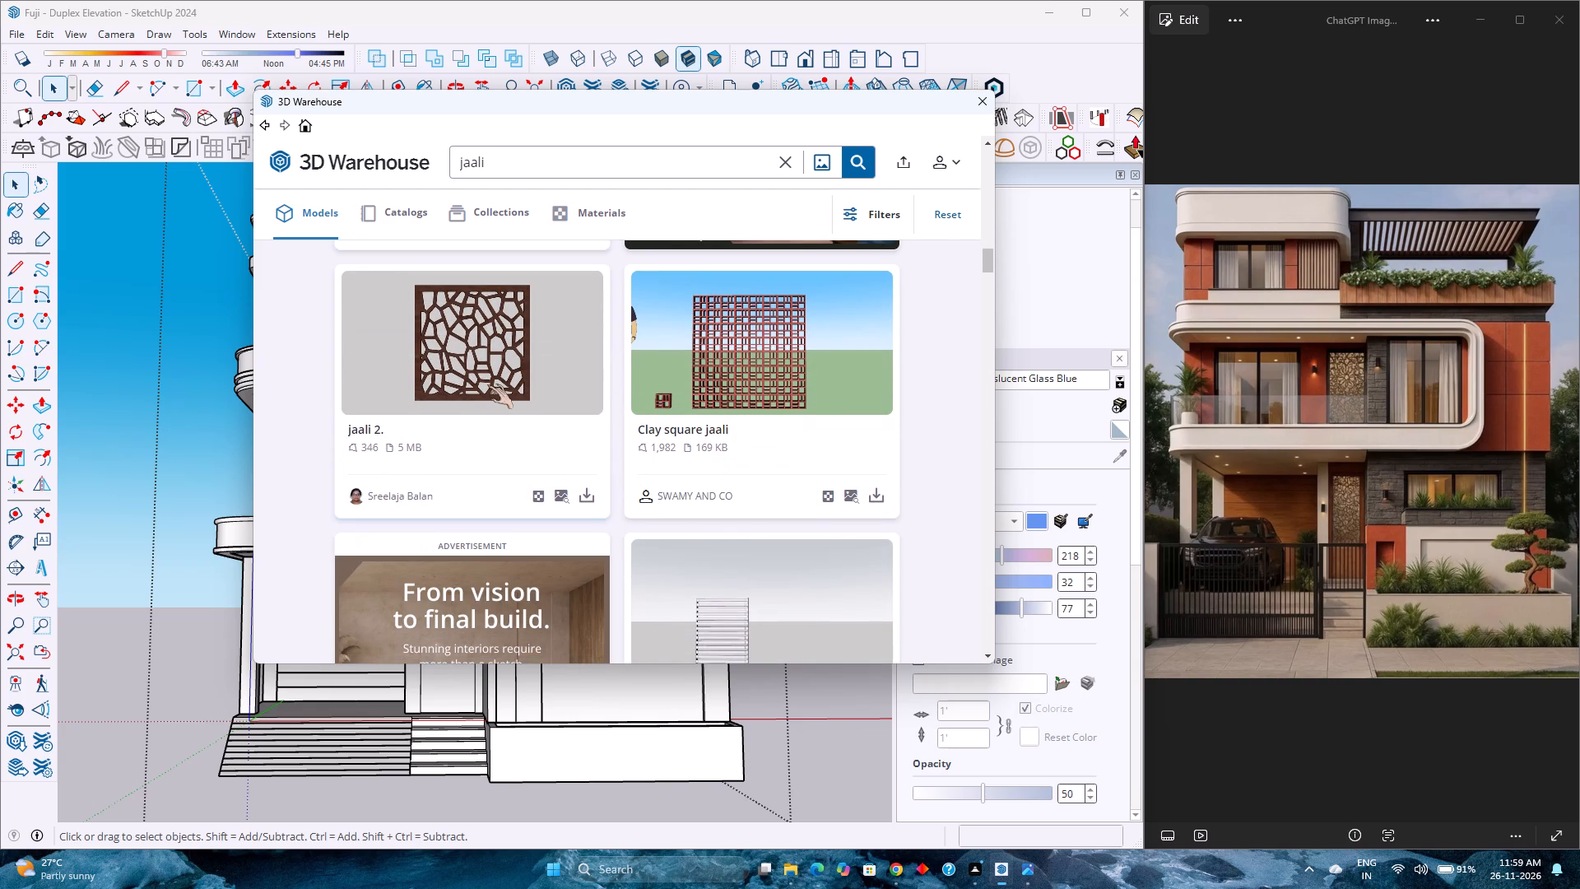
{"action": "scroll", "coordinate": [487, 384], "scroll_direction": "down", "scroll_amount": 8}
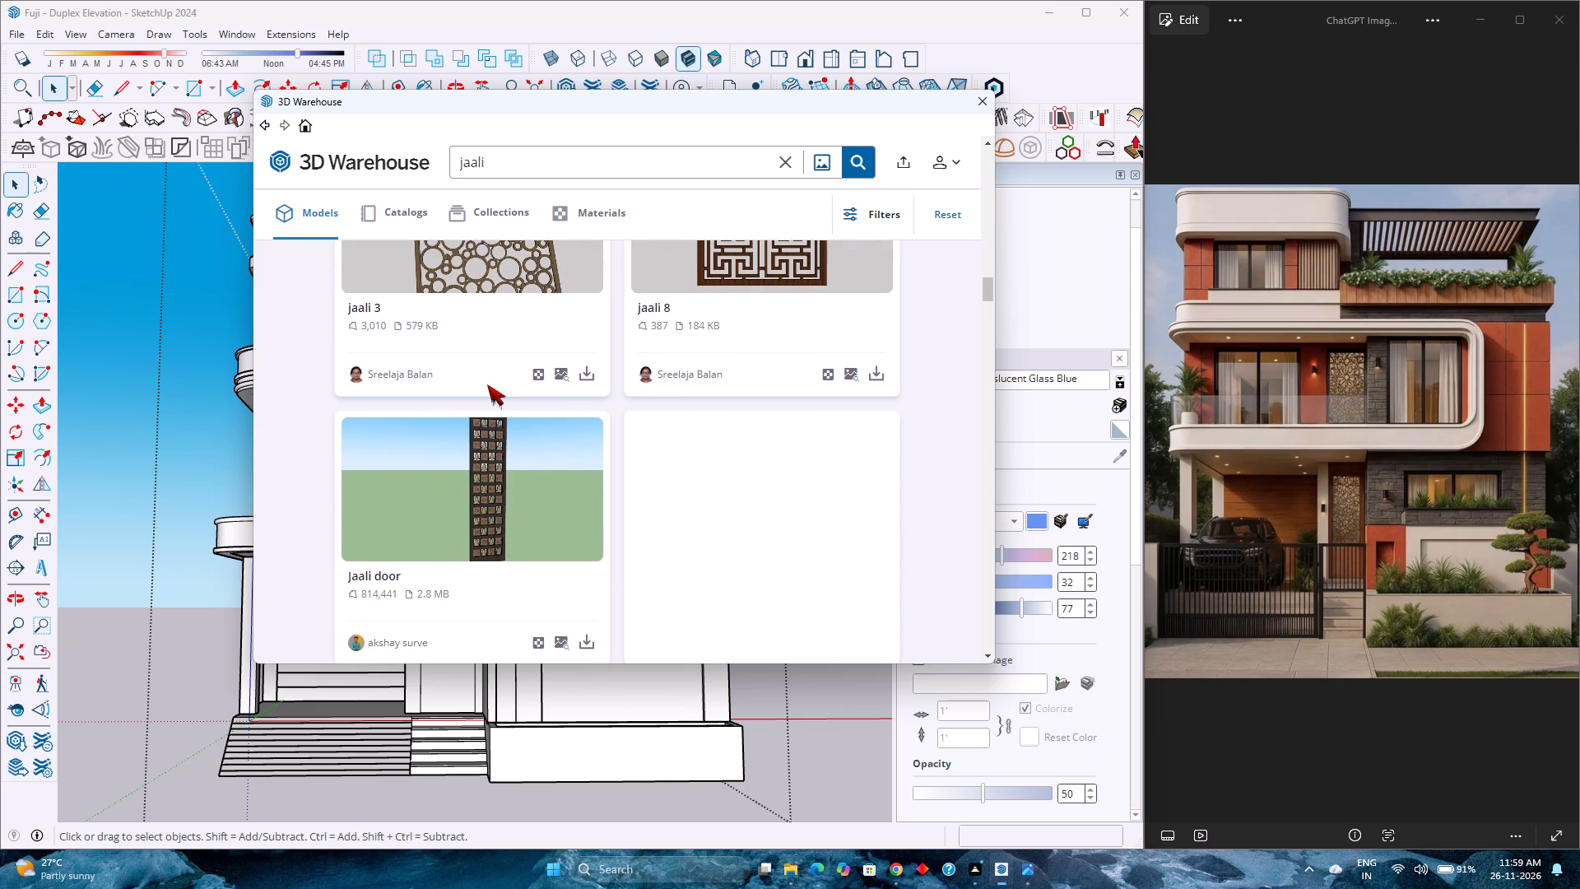
{"action": "scroll", "coordinate": [487, 384], "scroll_direction": "down", "scroll_amount": 3}
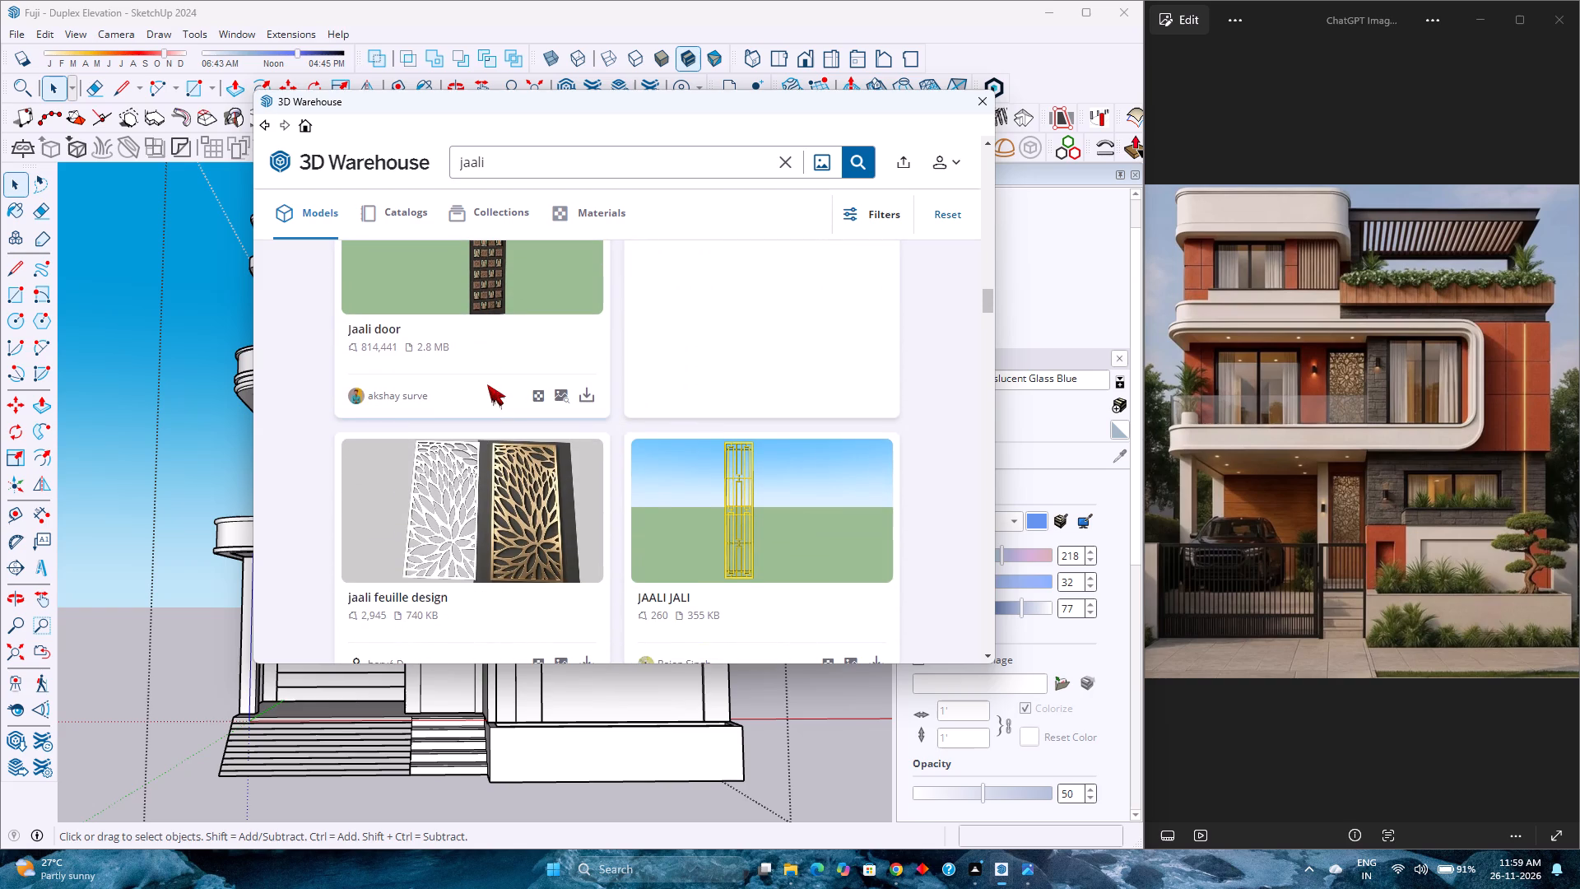
{"action": "scroll", "coordinate": [487, 384], "scroll_direction": "down", "scroll_amount": 11}
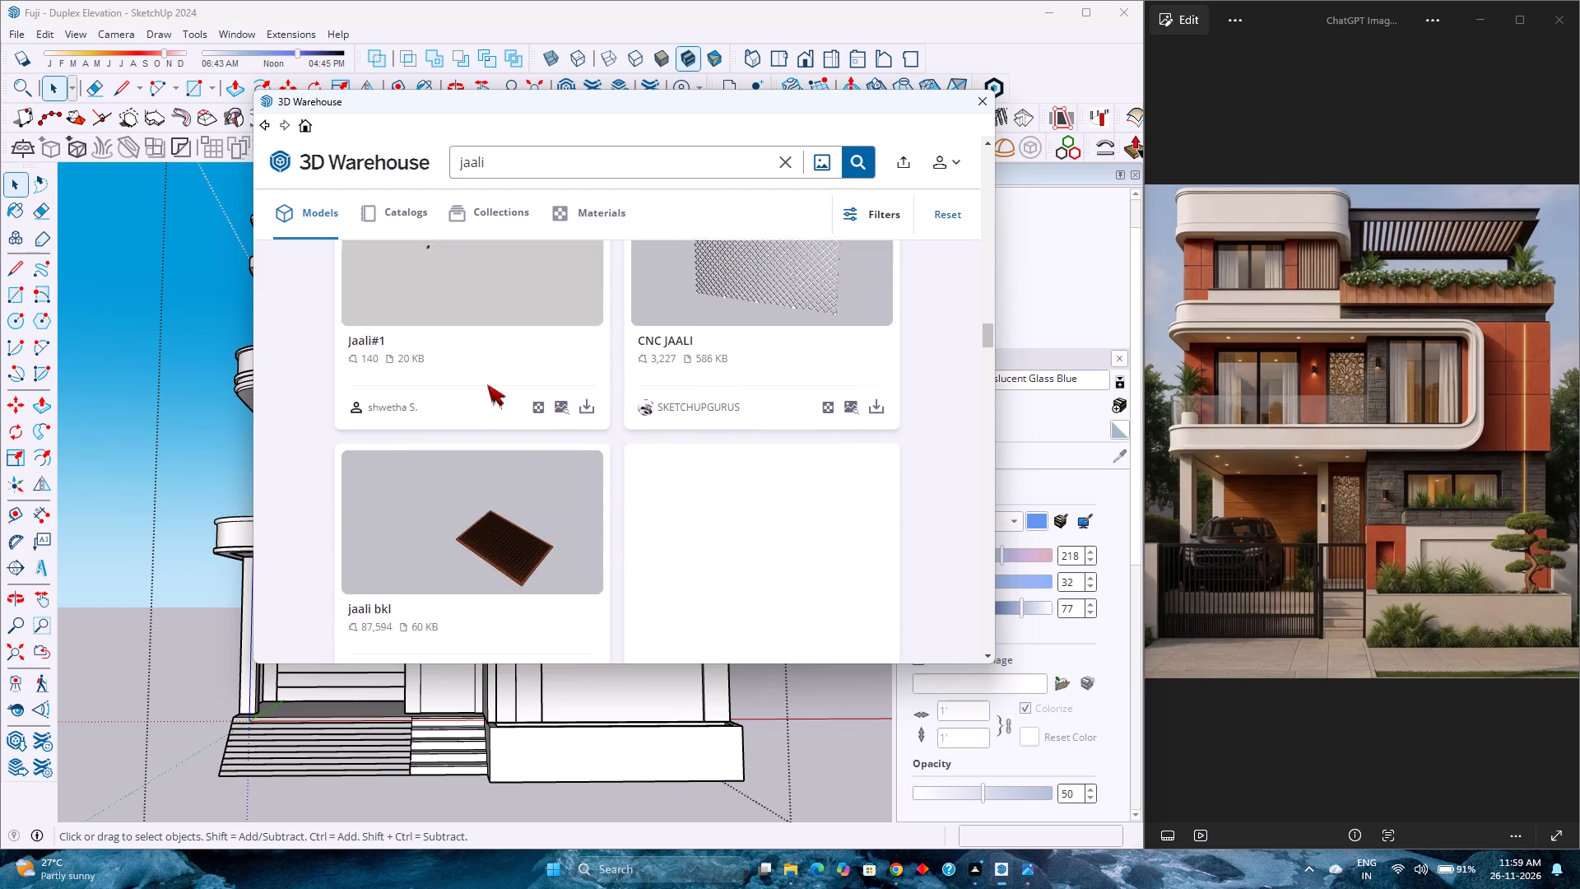
{"action": "scroll", "coordinate": [487, 384], "scroll_direction": "down", "scroll_amount": 6}
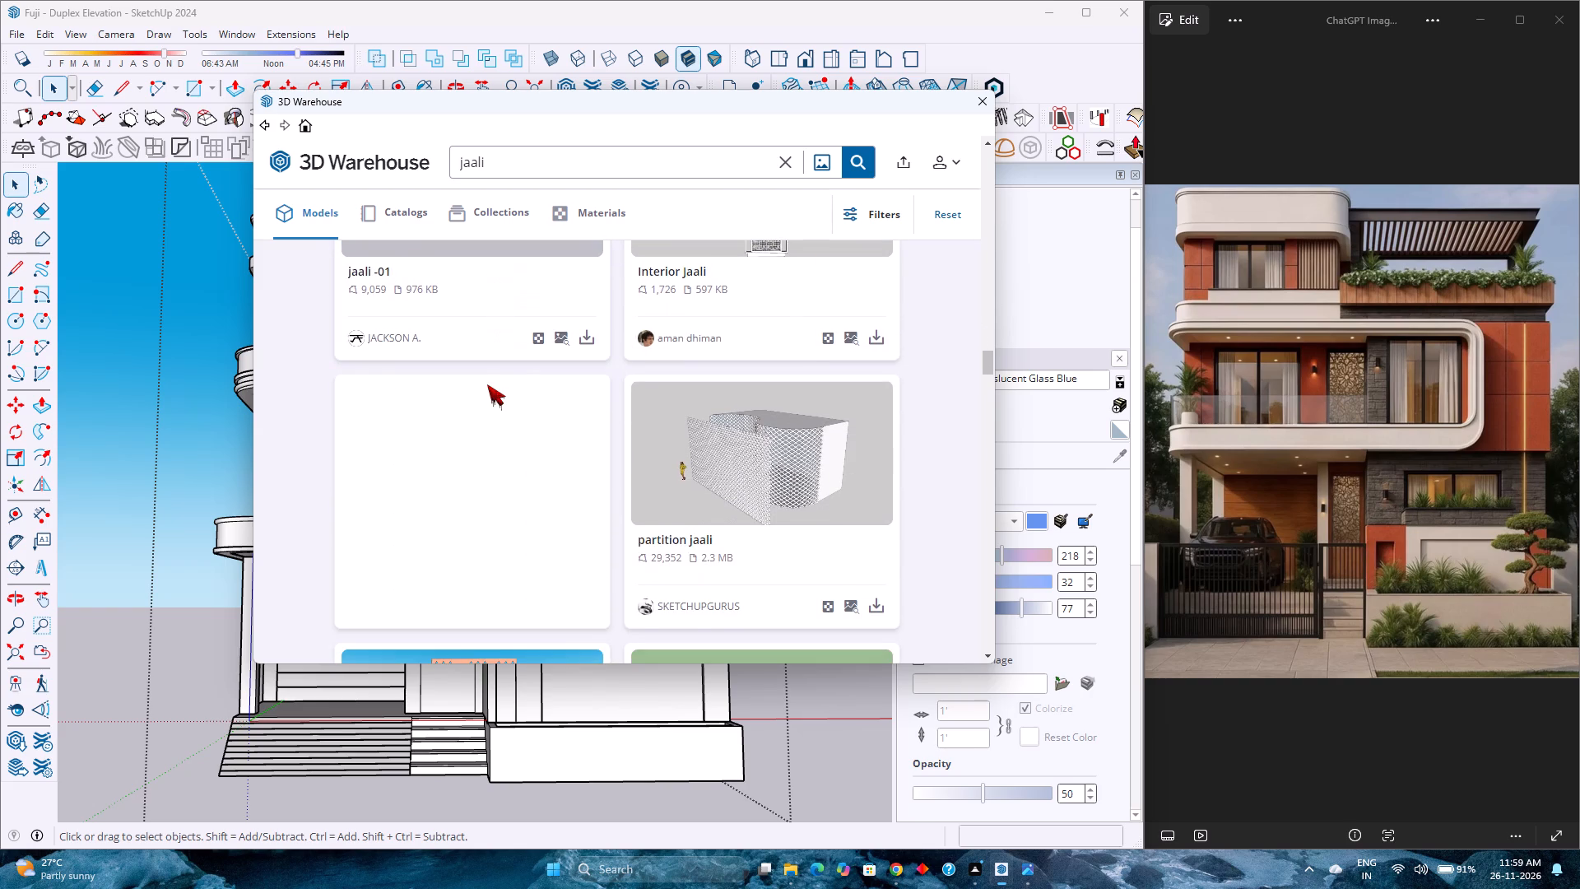
{"action": "scroll", "coordinate": [487, 384], "scroll_direction": "down", "scroll_amount": 5}
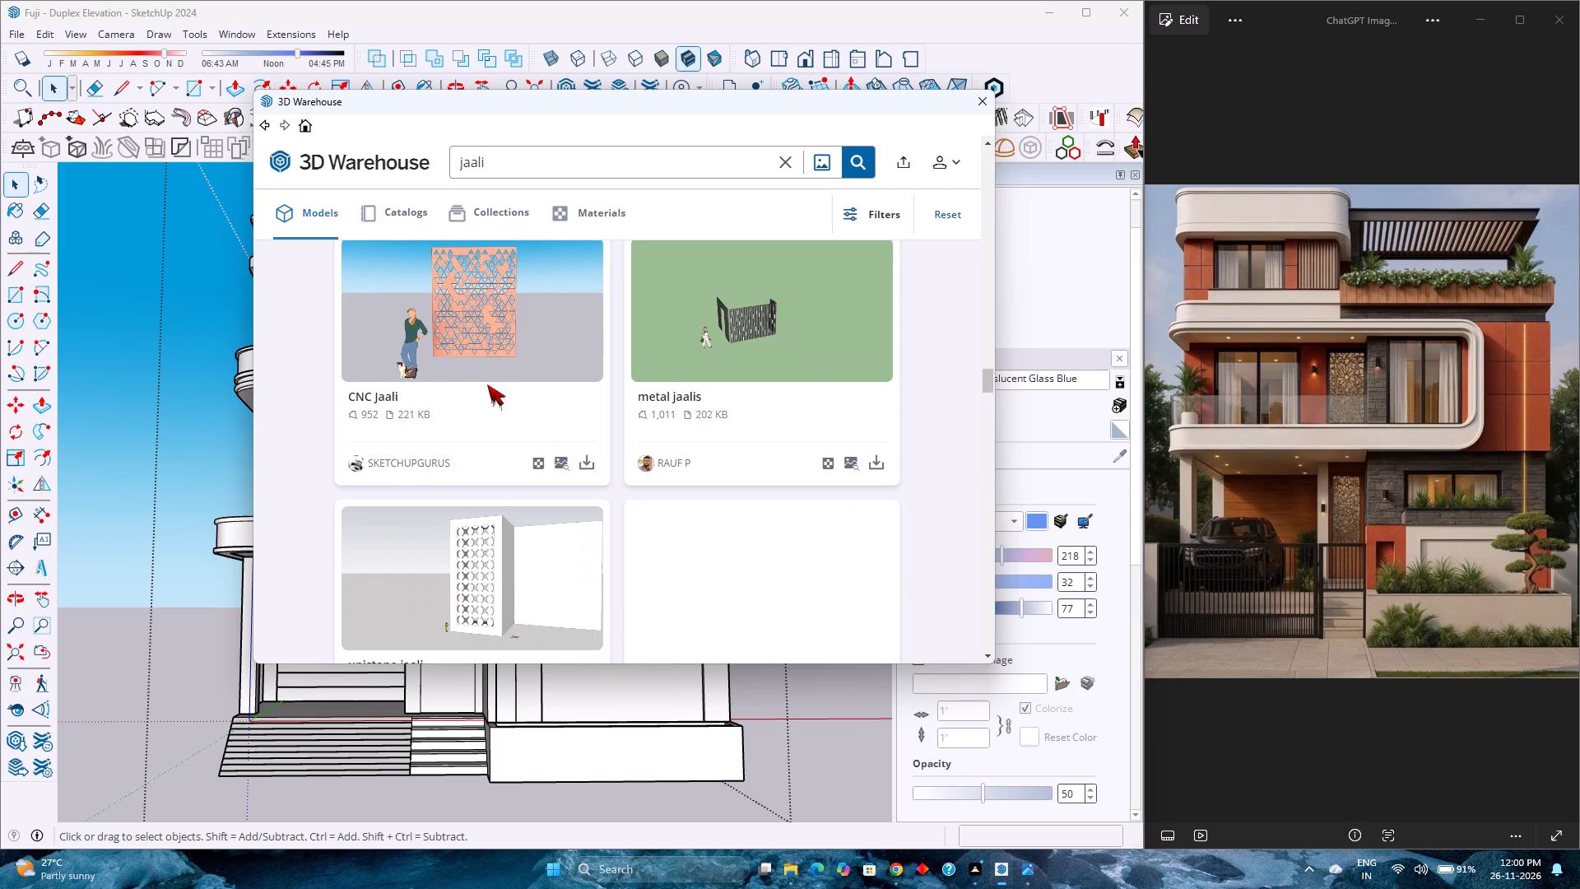
{"action": "scroll", "coordinate": [487, 384], "scroll_direction": "down", "scroll_amount": 8}
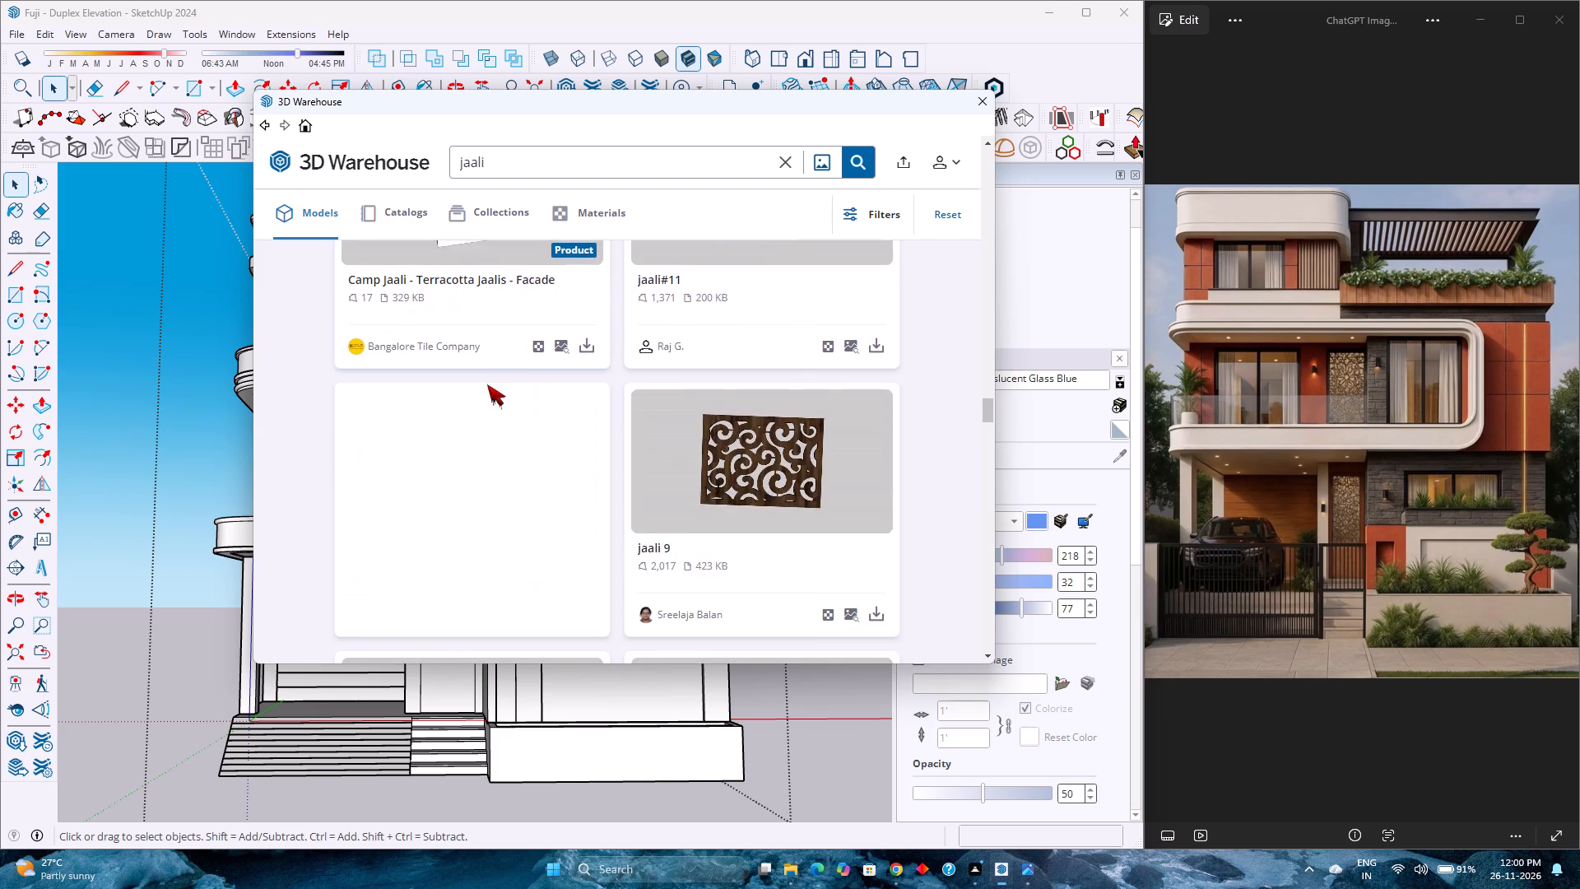
{"action": "scroll", "coordinate": [487, 384], "scroll_direction": "down", "scroll_amount": 10}
{"action": "scroll", "coordinate": [485, 385], "scroll_direction": "up", "scroll_amount": 3}
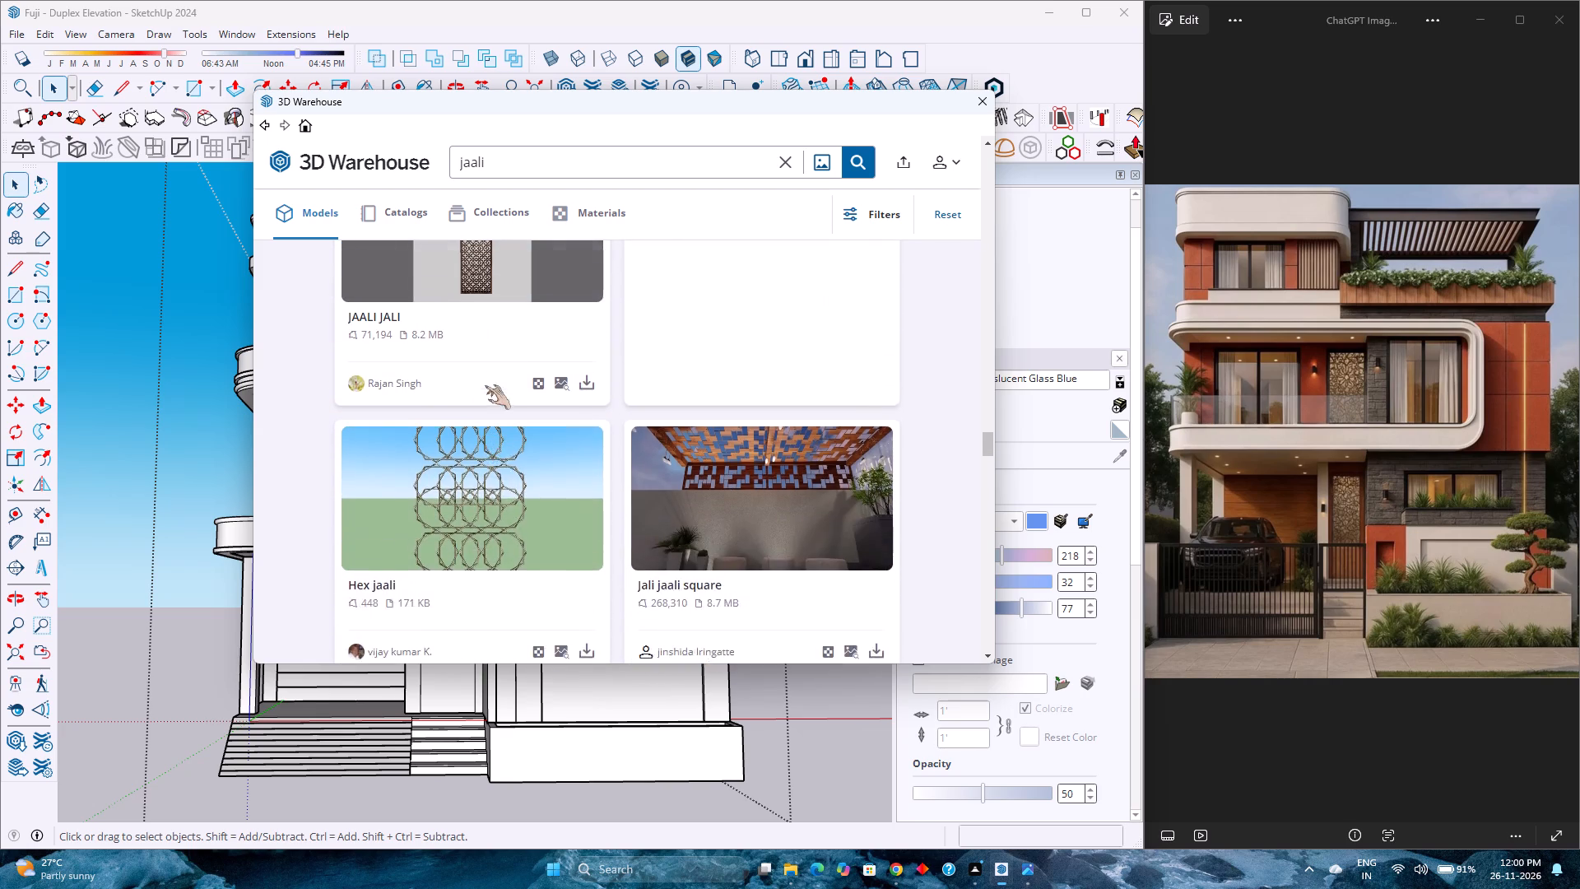
{"action": "scroll", "coordinate": [485, 385], "scroll_direction": "down", "scroll_amount": 5}
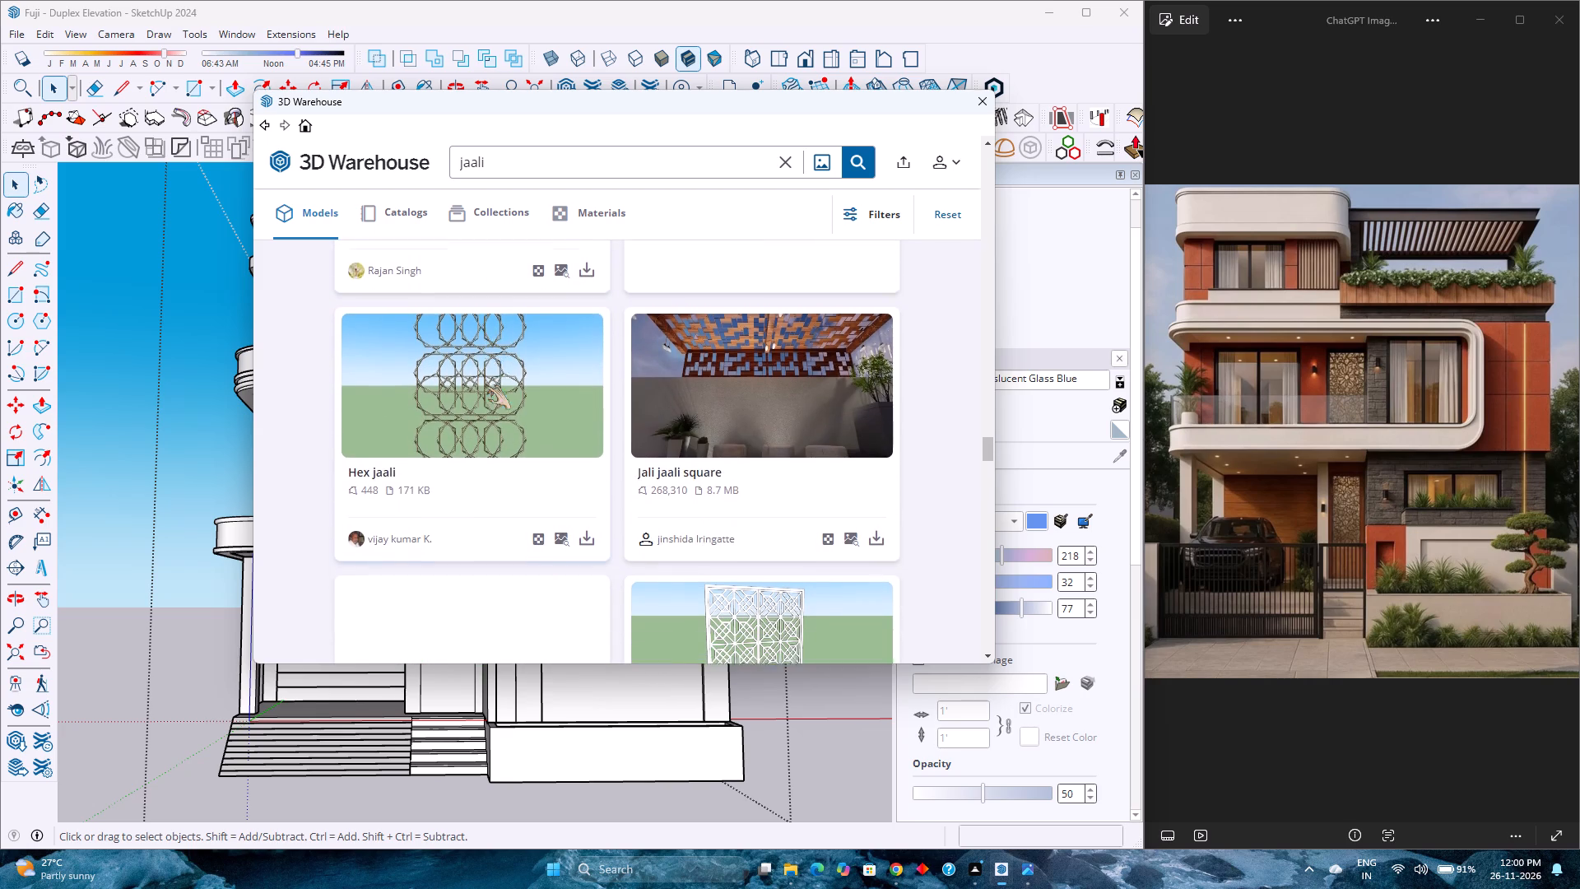
{"action": "scroll", "coordinate": [485, 385], "scroll_direction": "down", "scroll_amount": 5}
{"action": "scroll", "coordinate": [485, 385], "scroll_direction": "up", "scroll_amount": 4}
{"action": "scroll", "coordinate": [485, 385], "scroll_direction": "down", "scroll_amount": 2}
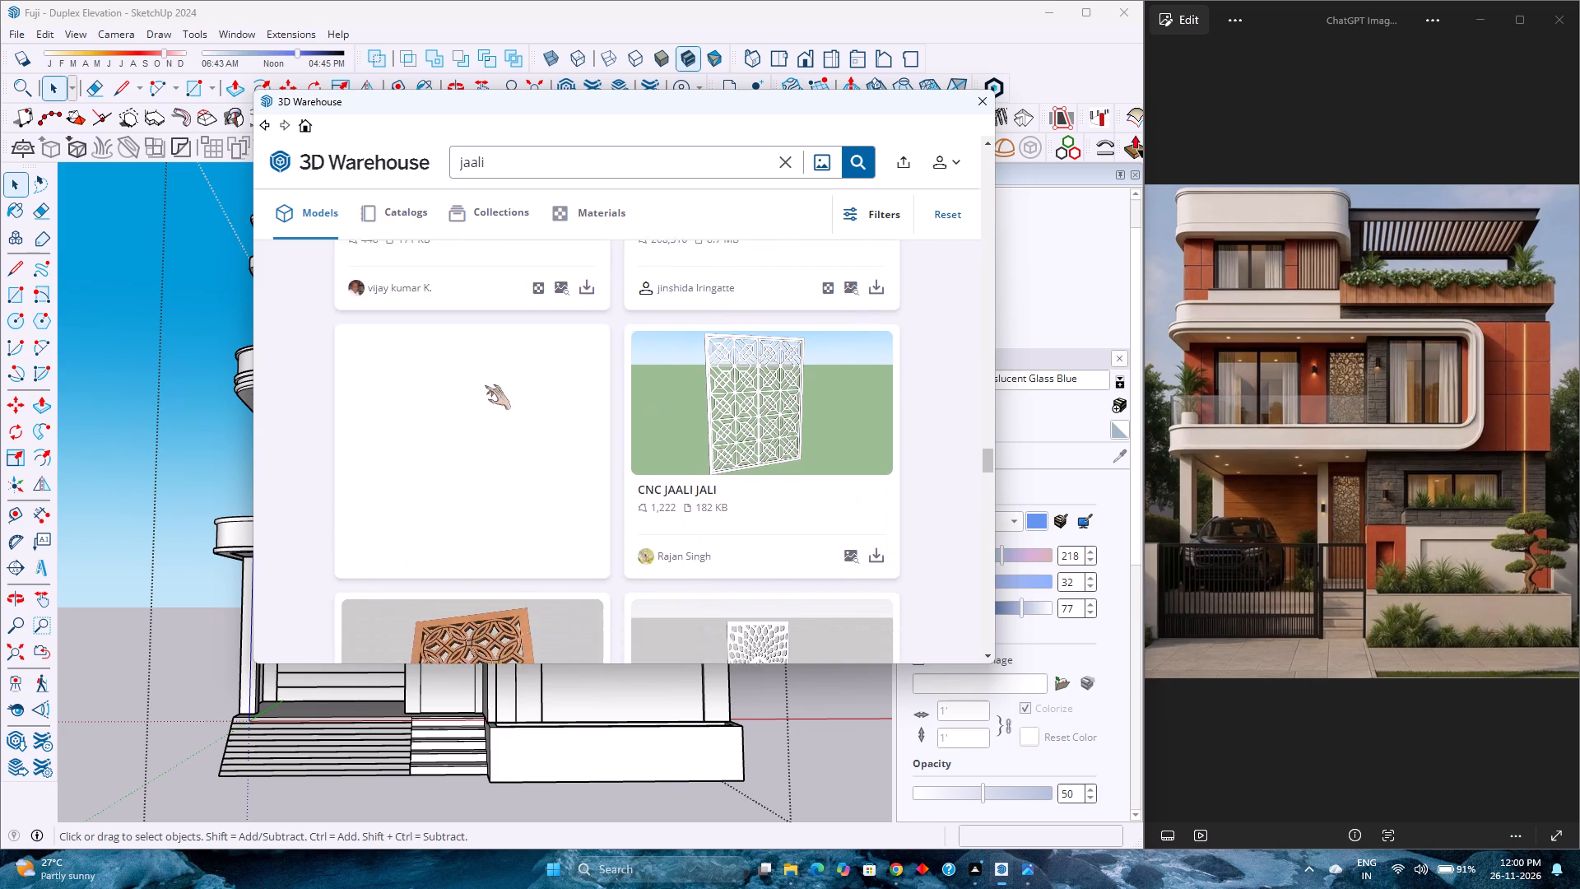
{"action": "scroll", "coordinate": [485, 385], "scroll_direction": "down", "scroll_amount": 6}
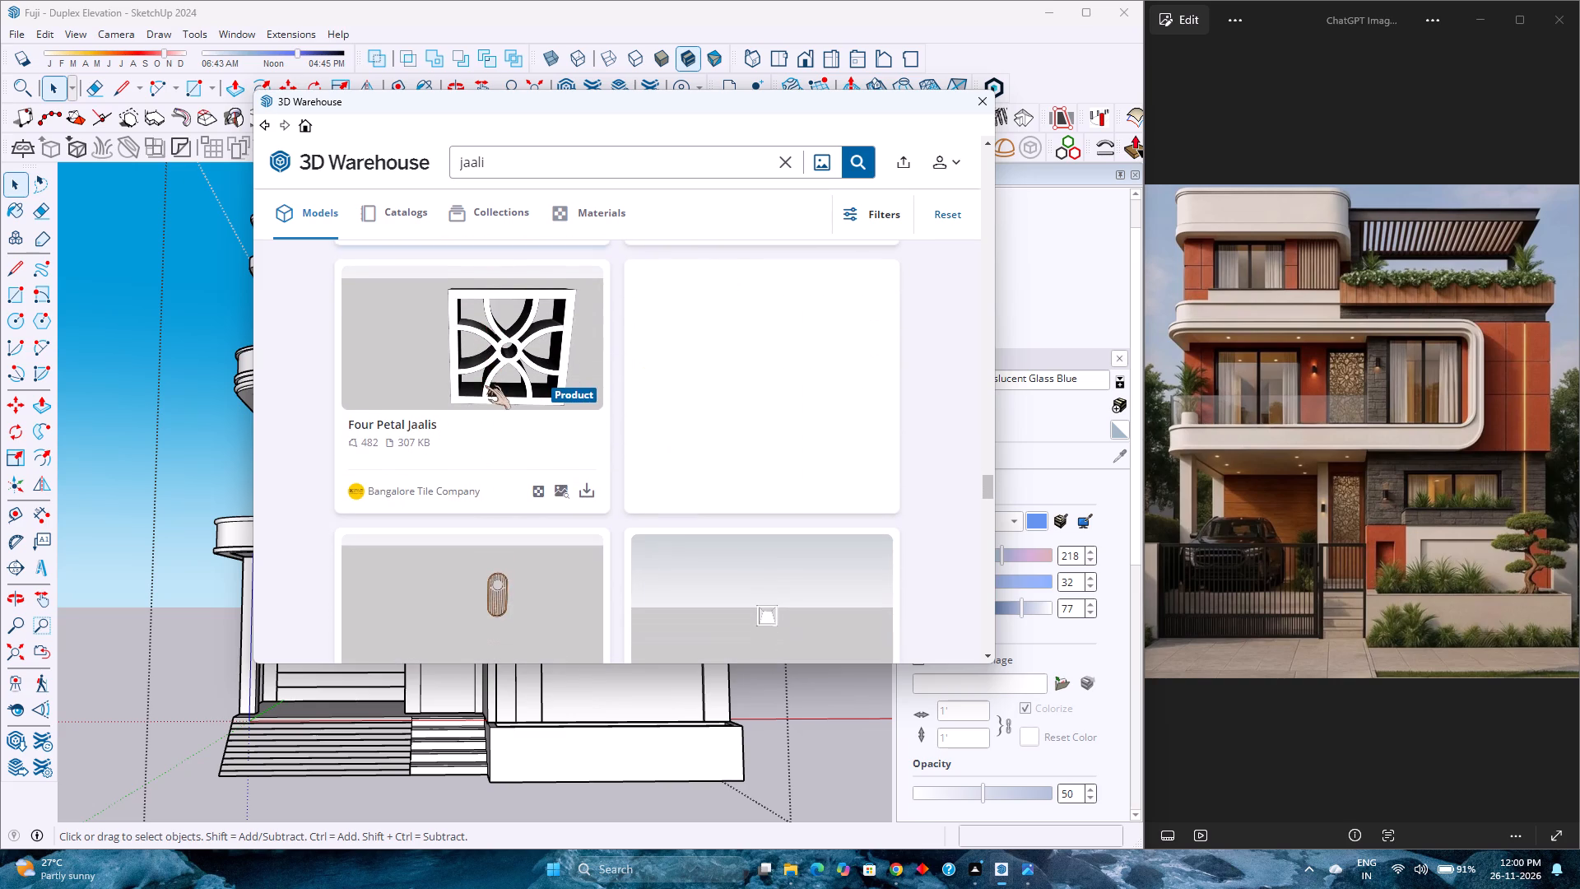
{"action": "scroll", "coordinate": [485, 385], "scroll_direction": "down", "scroll_amount": 10}
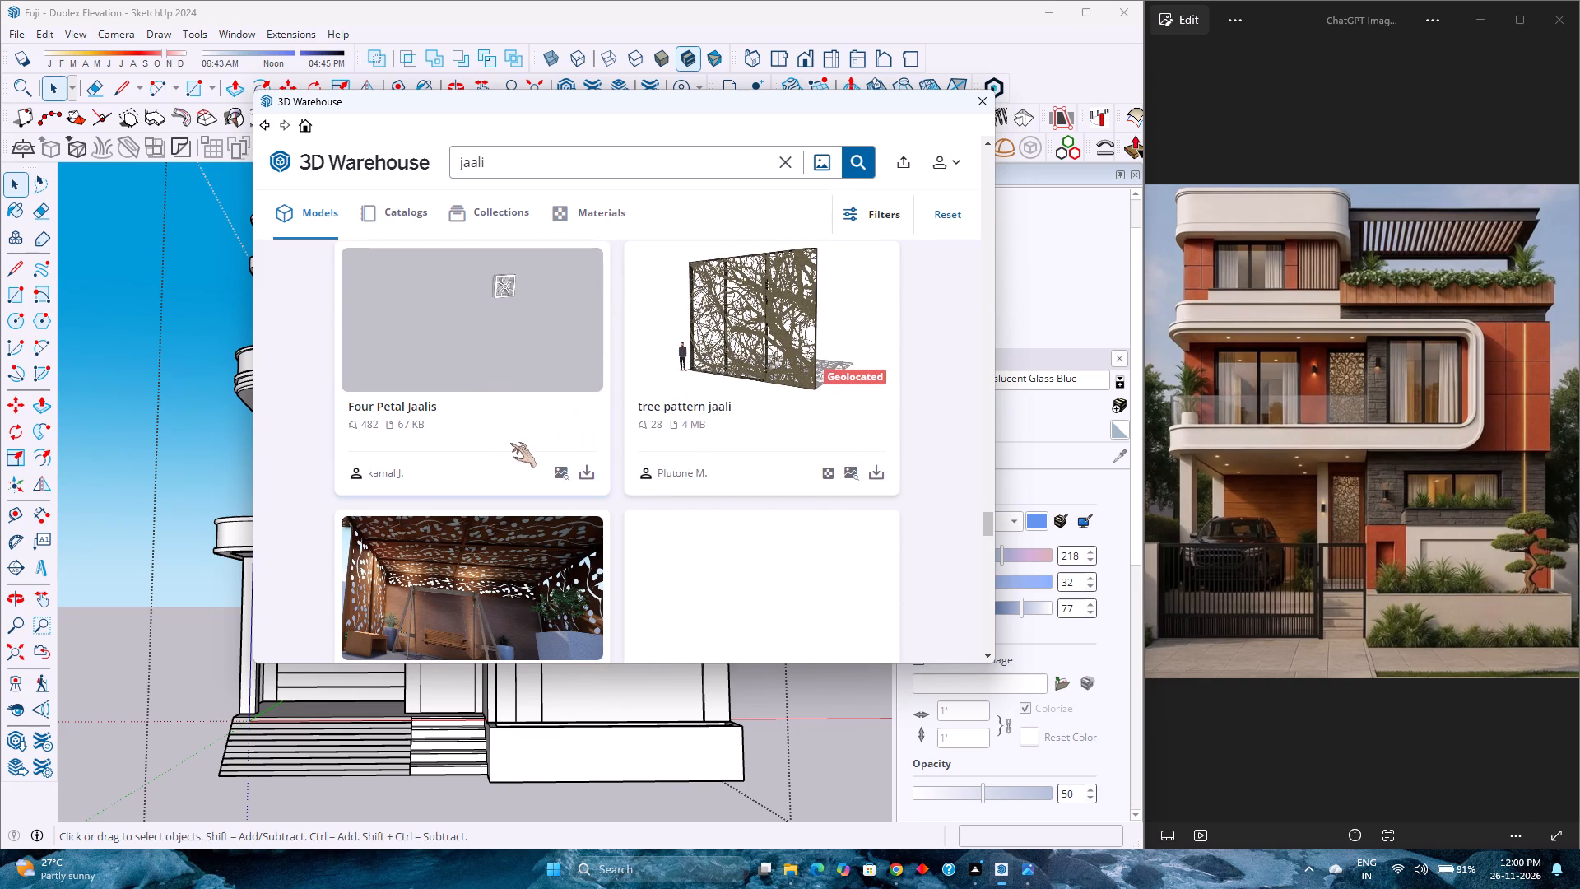
{"action": "scroll", "coordinate": [510, 443], "scroll_direction": "down", "scroll_amount": 3}
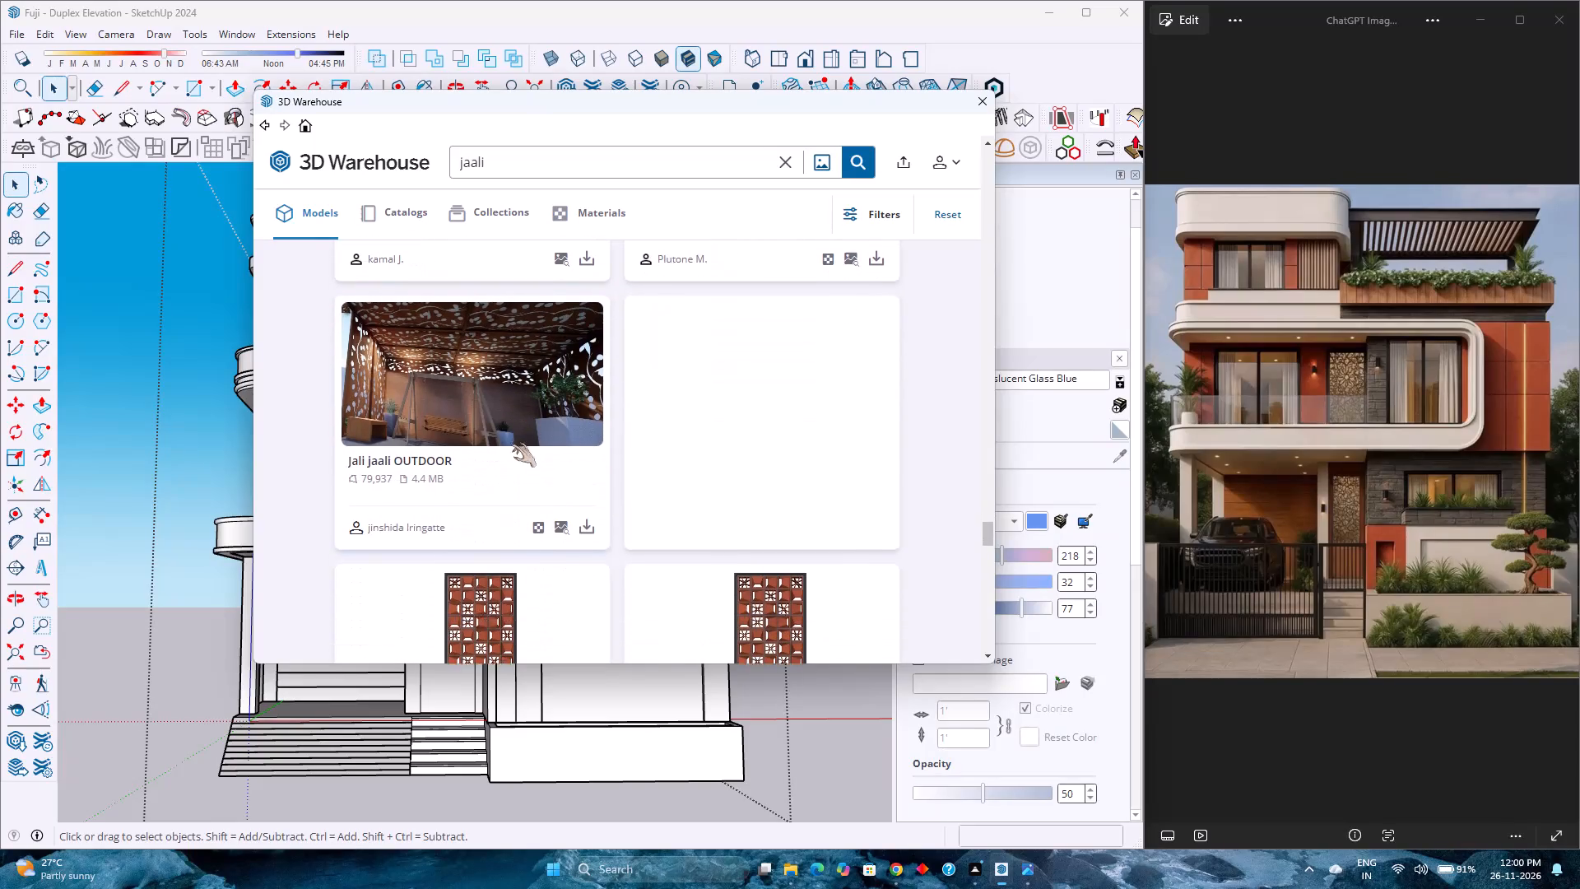
{"action": "scroll", "coordinate": [510, 443], "scroll_direction": "down", "scroll_amount": 2}
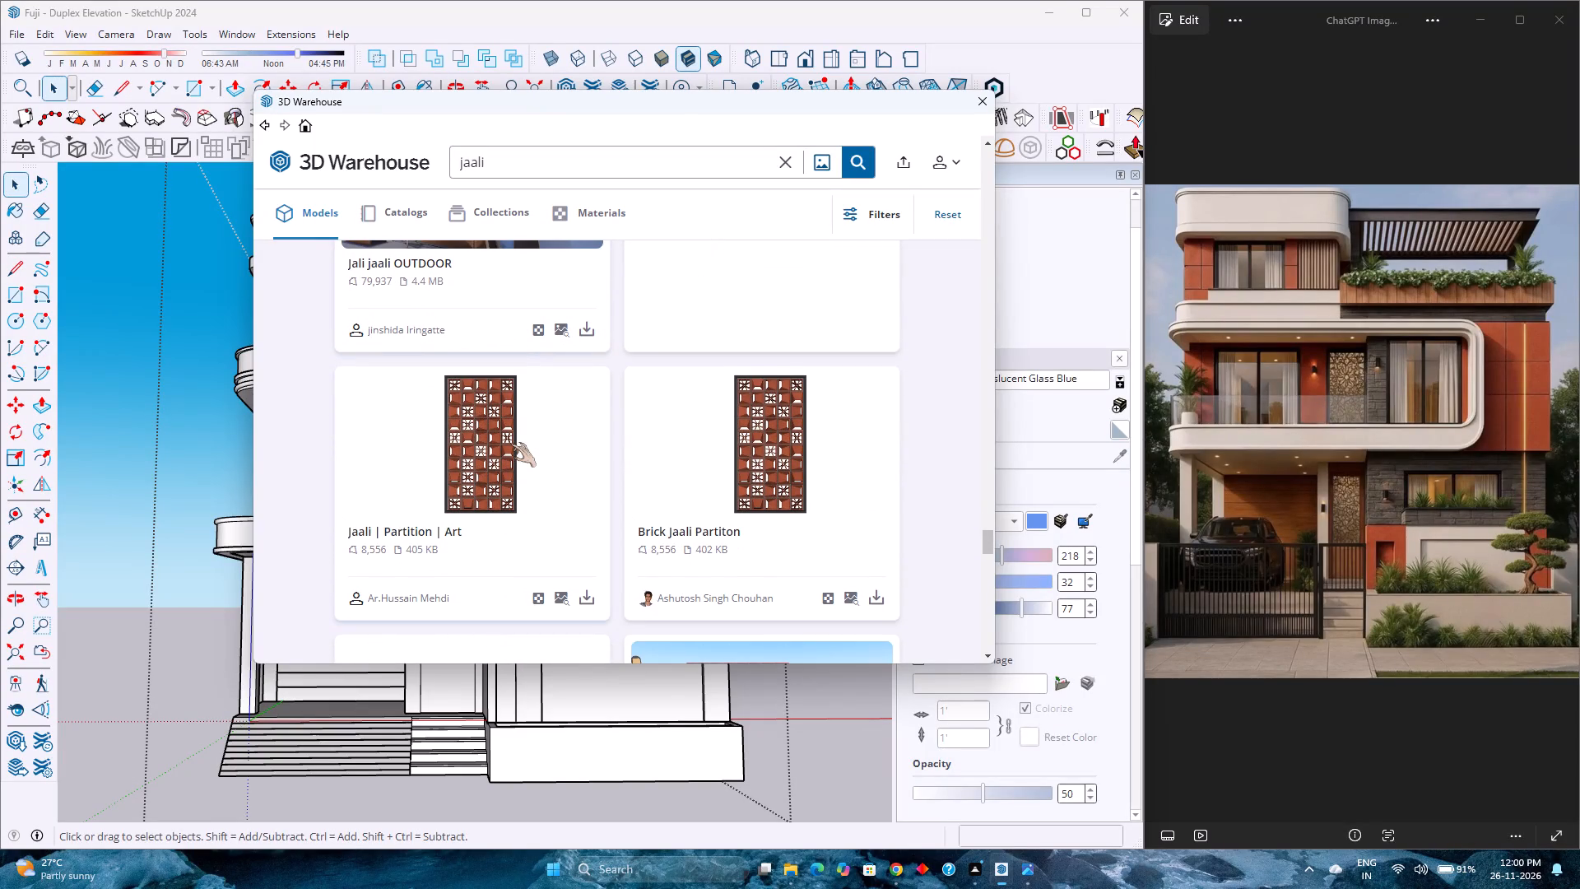
{"action": "scroll", "coordinate": [510, 443], "scroll_direction": "down", "scroll_amount": 3}
{"action": "scroll", "coordinate": [510, 443], "scroll_direction": "up", "scroll_amount": 3}
{"action": "scroll", "coordinate": [510, 443], "scroll_direction": "down", "scroll_amount": 15}
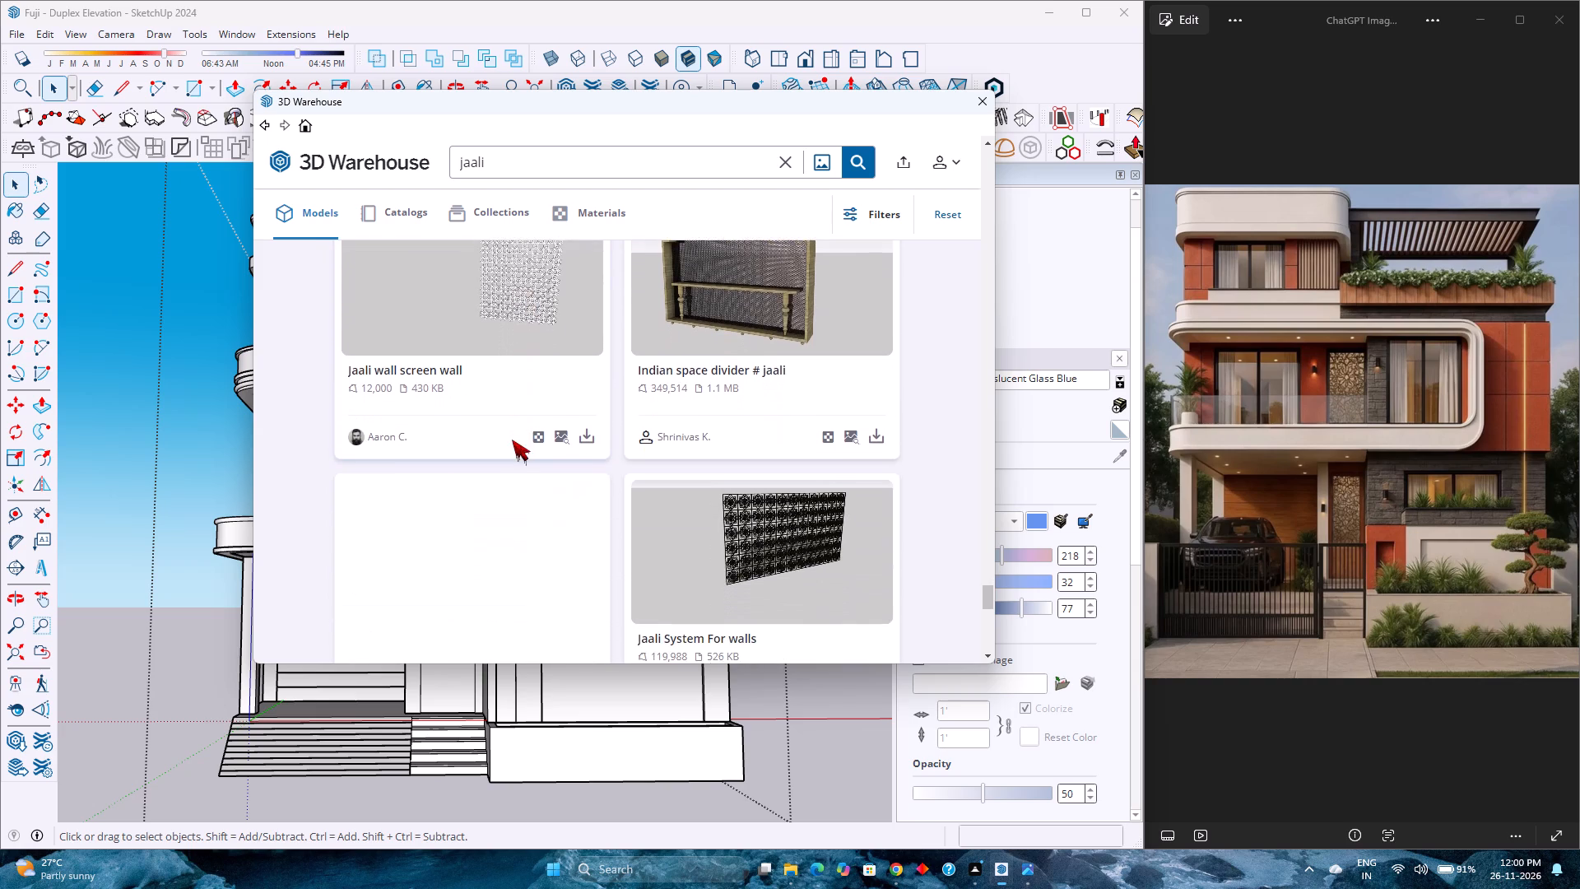
{"action": "scroll", "coordinate": [512, 440], "scroll_direction": "down", "scroll_amount": 9}
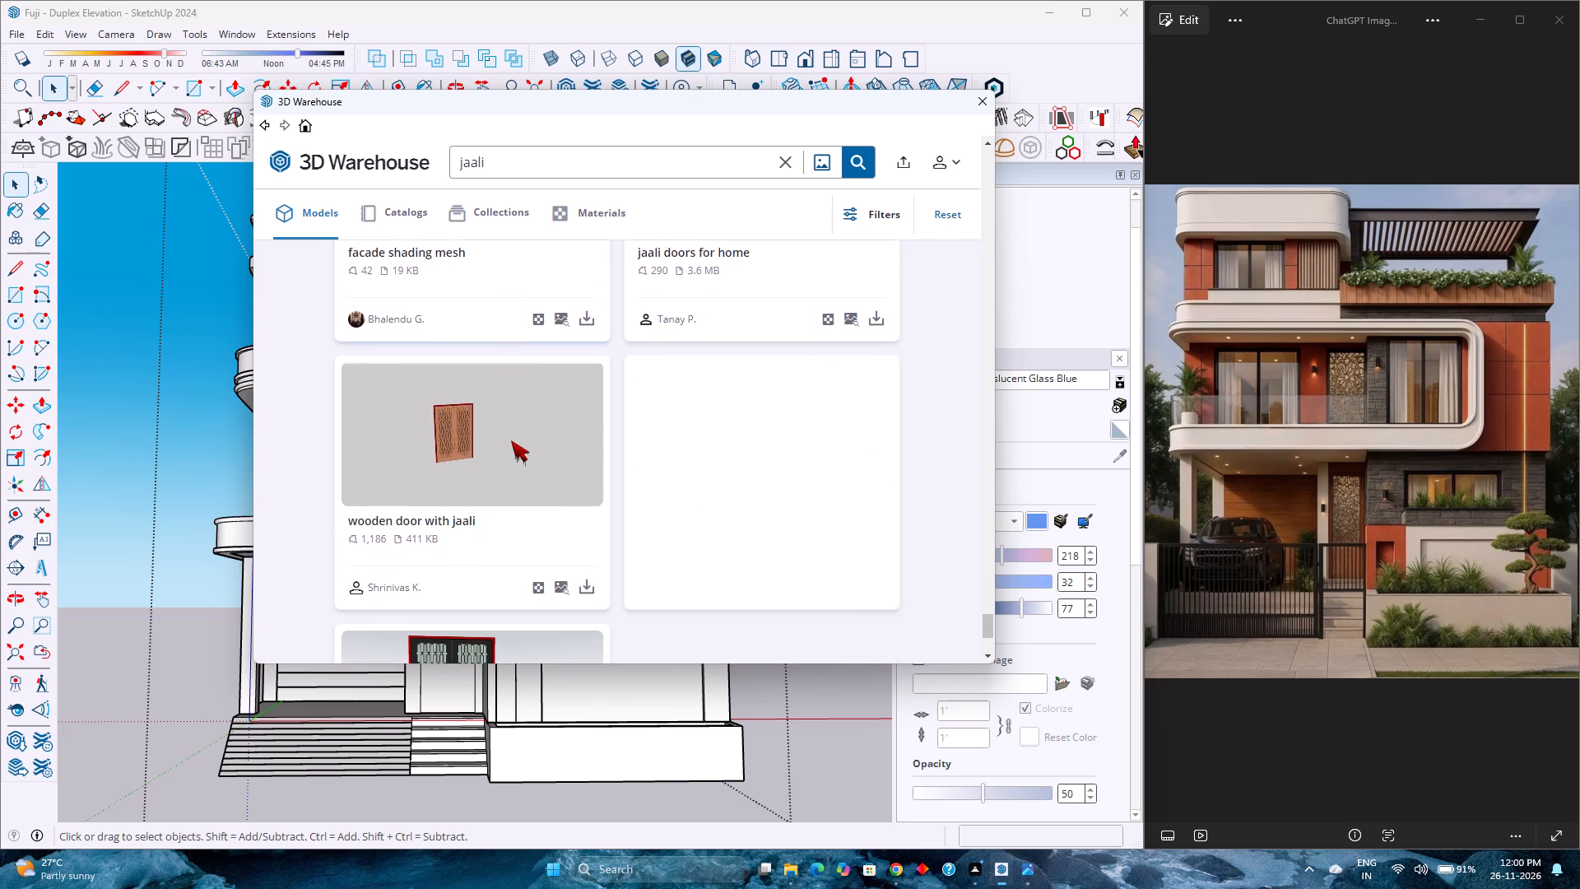
{"action": "scroll", "coordinate": [511, 440], "scroll_direction": "down", "scroll_amount": 9}
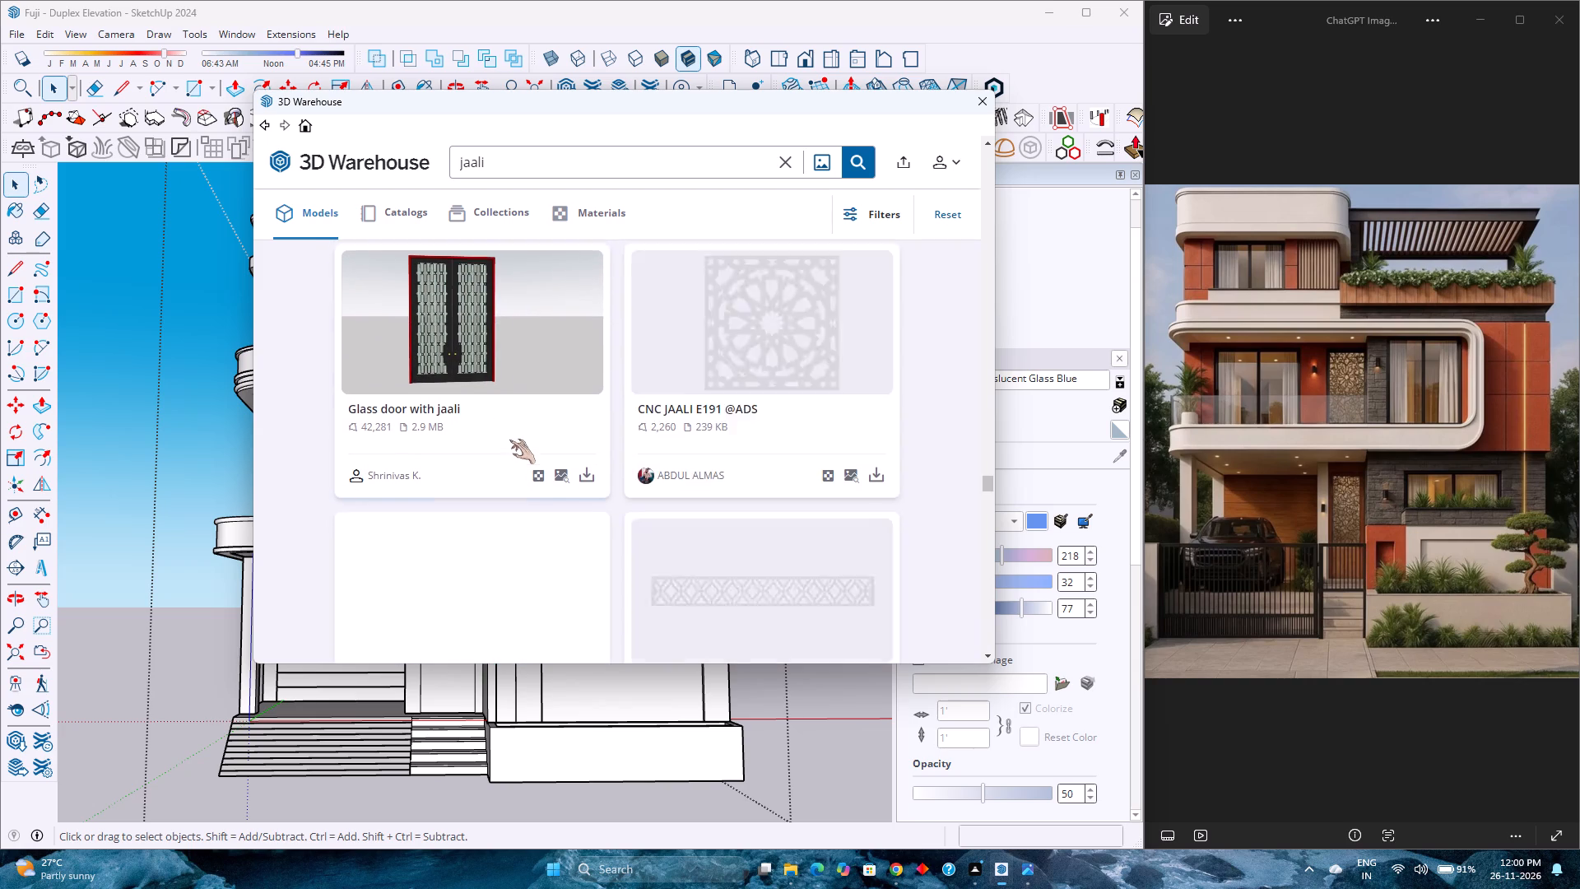
{"action": "scroll", "coordinate": [509, 440], "scroll_direction": "down", "scroll_amount": 4}
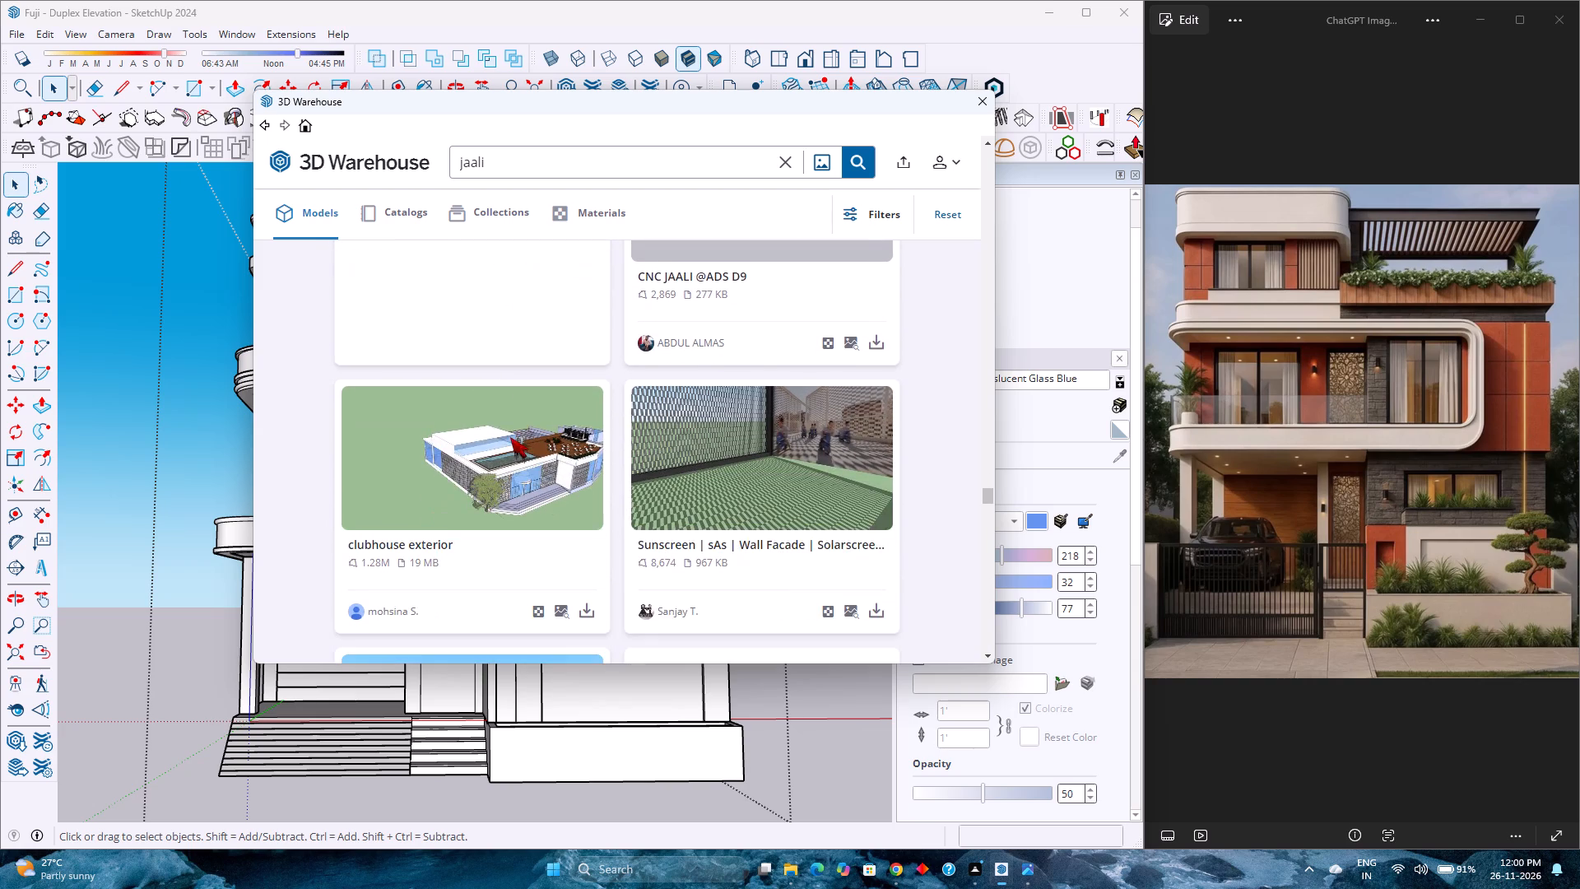
{"action": "scroll", "coordinate": [510, 437], "scroll_direction": "down", "scroll_amount": 8}
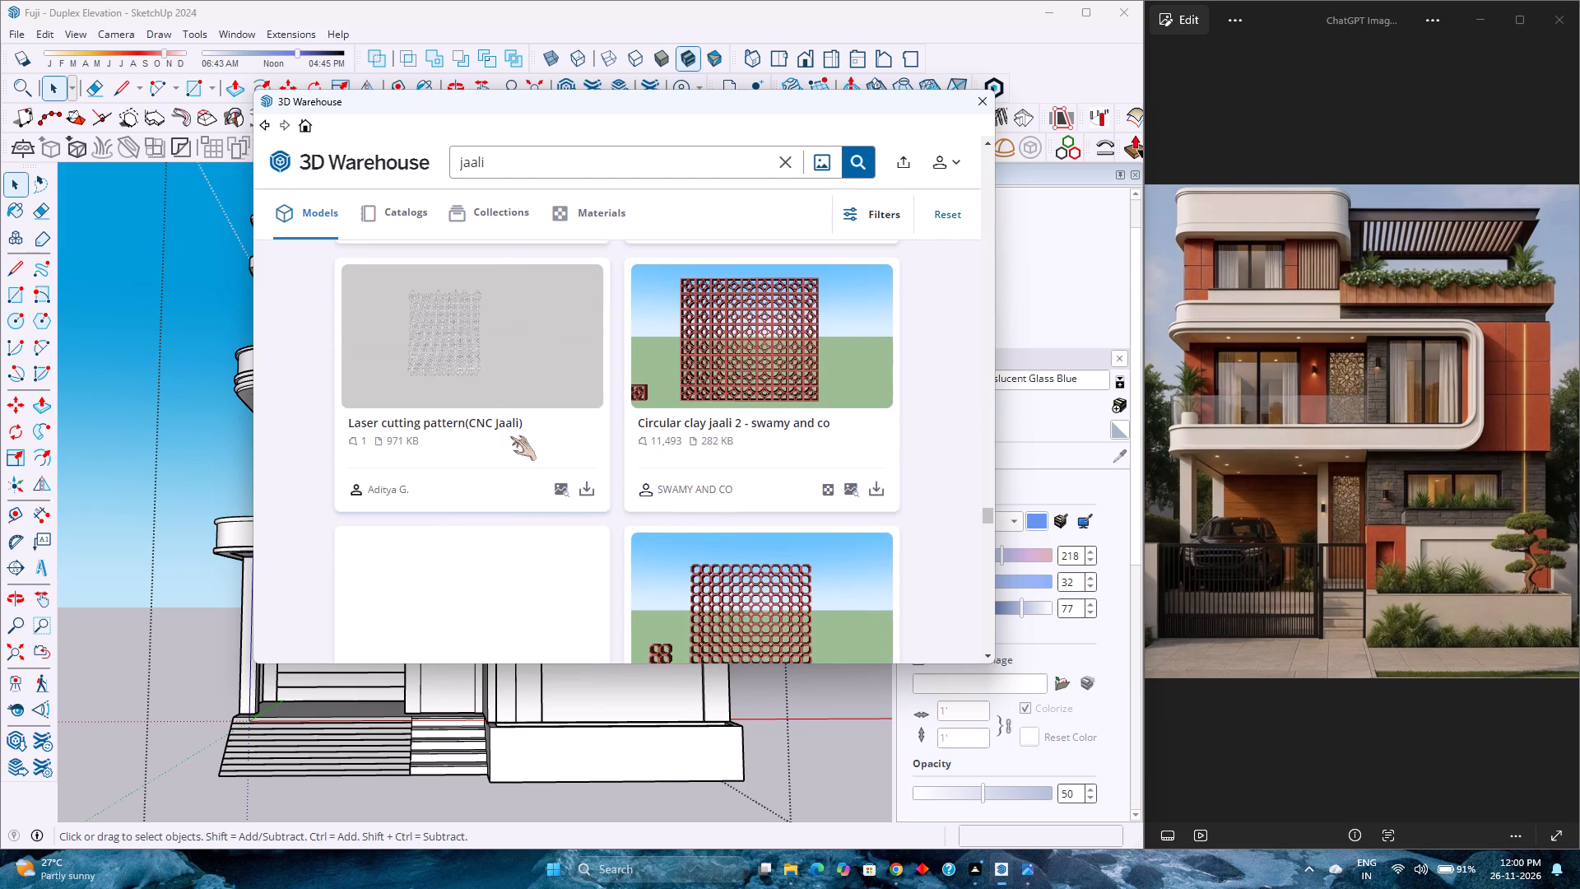
{"action": "scroll", "coordinate": [510, 436], "scroll_direction": "down", "scroll_amount": 8}
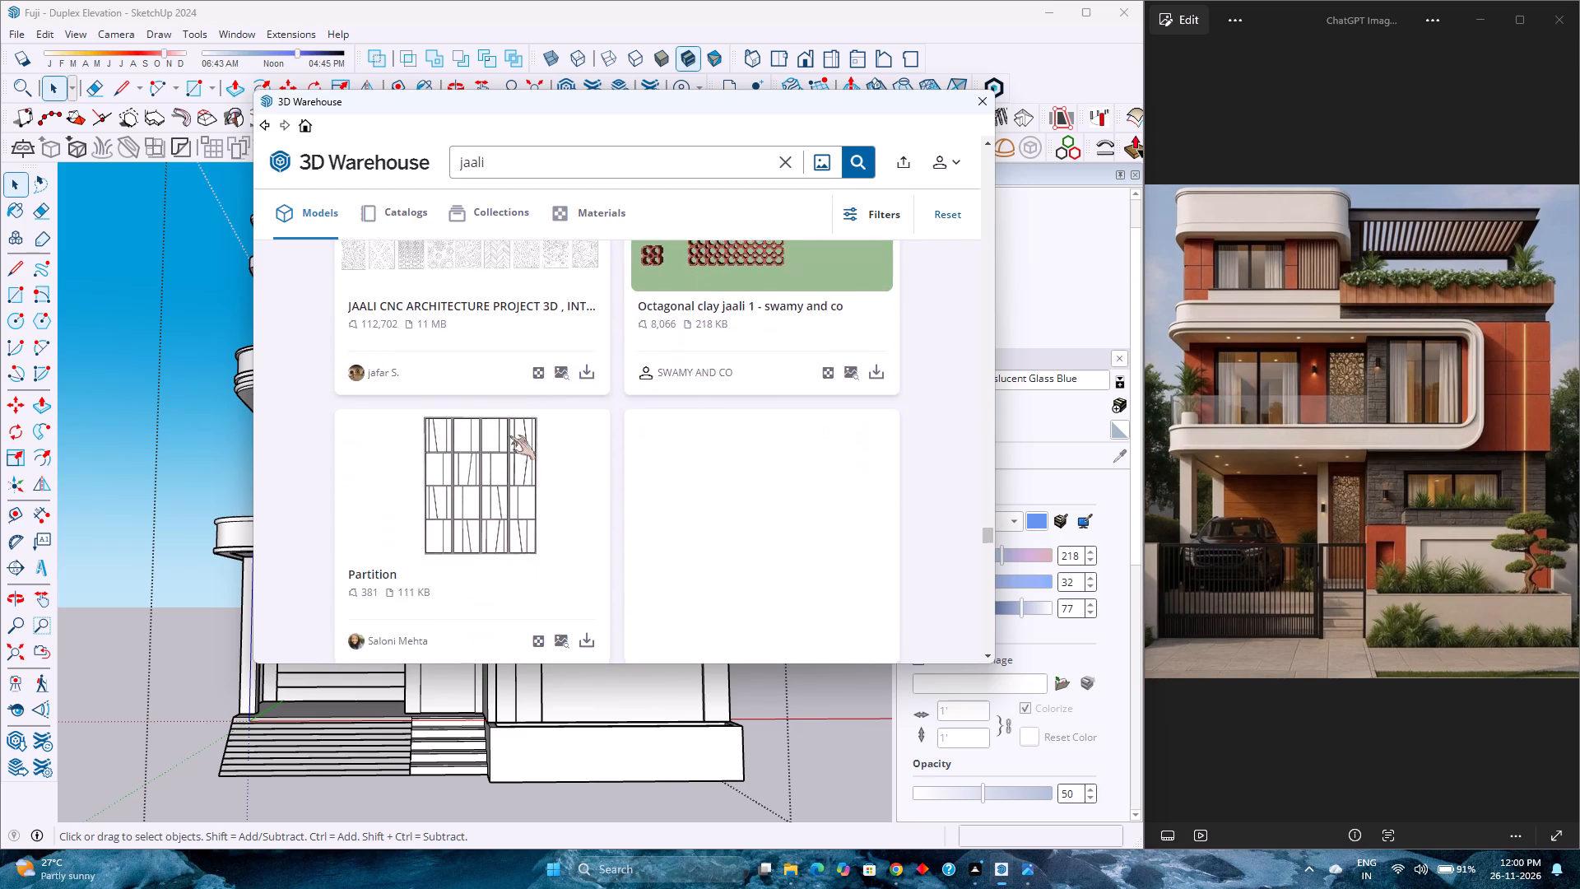
{"action": "scroll", "coordinate": [509, 435], "scroll_direction": "down", "scroll_amount": 8}
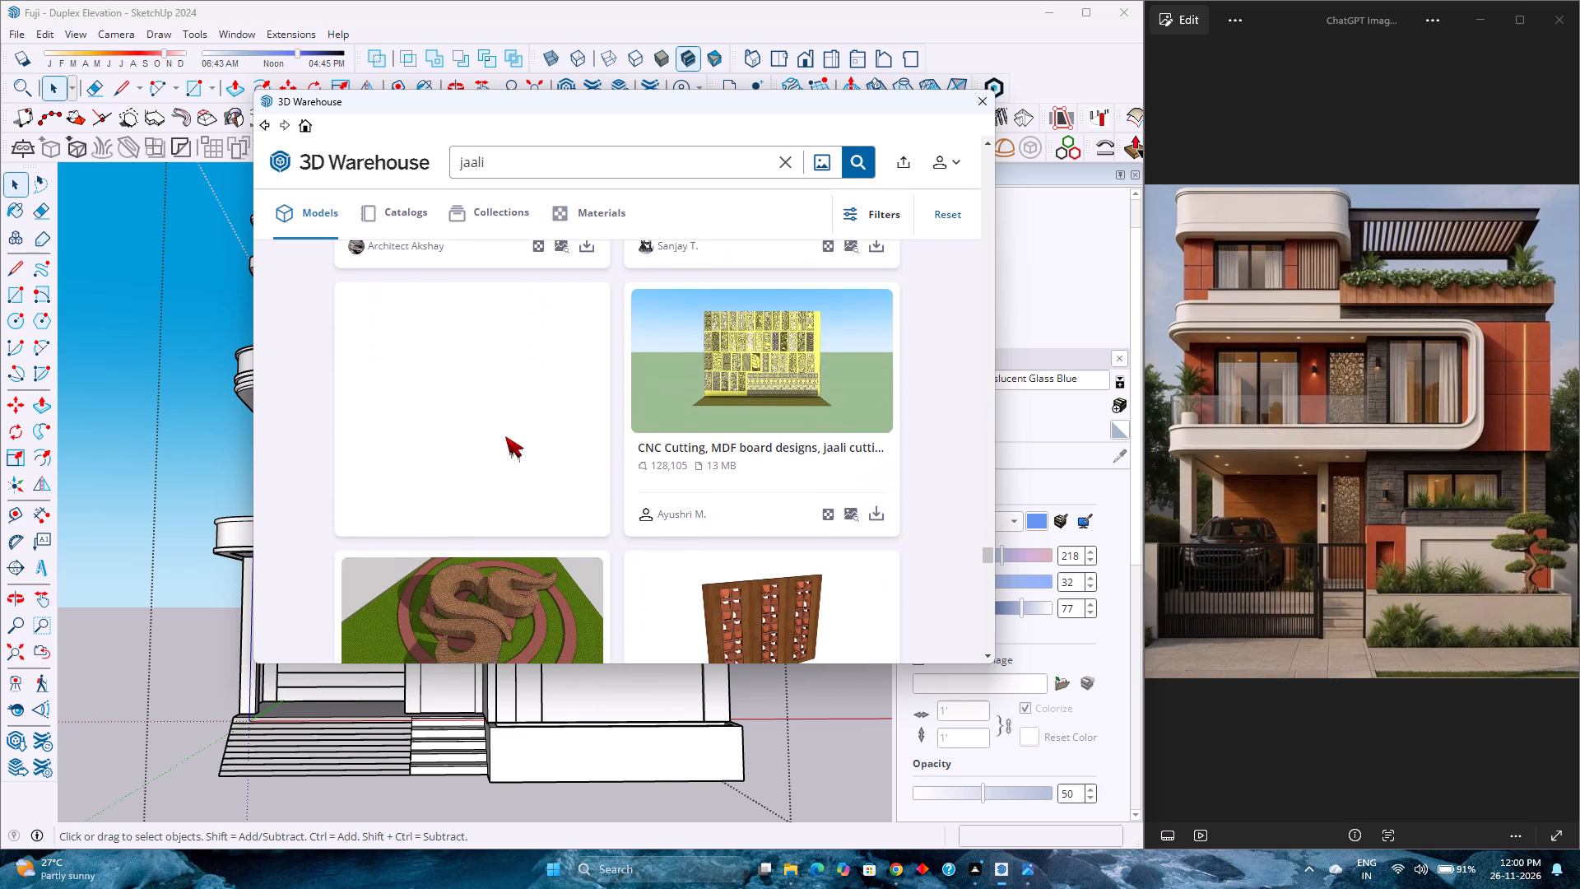
{"action": "scroll", "coordinate": [502, 440], "scroll_direction": "down", "scroll_amount": 5}
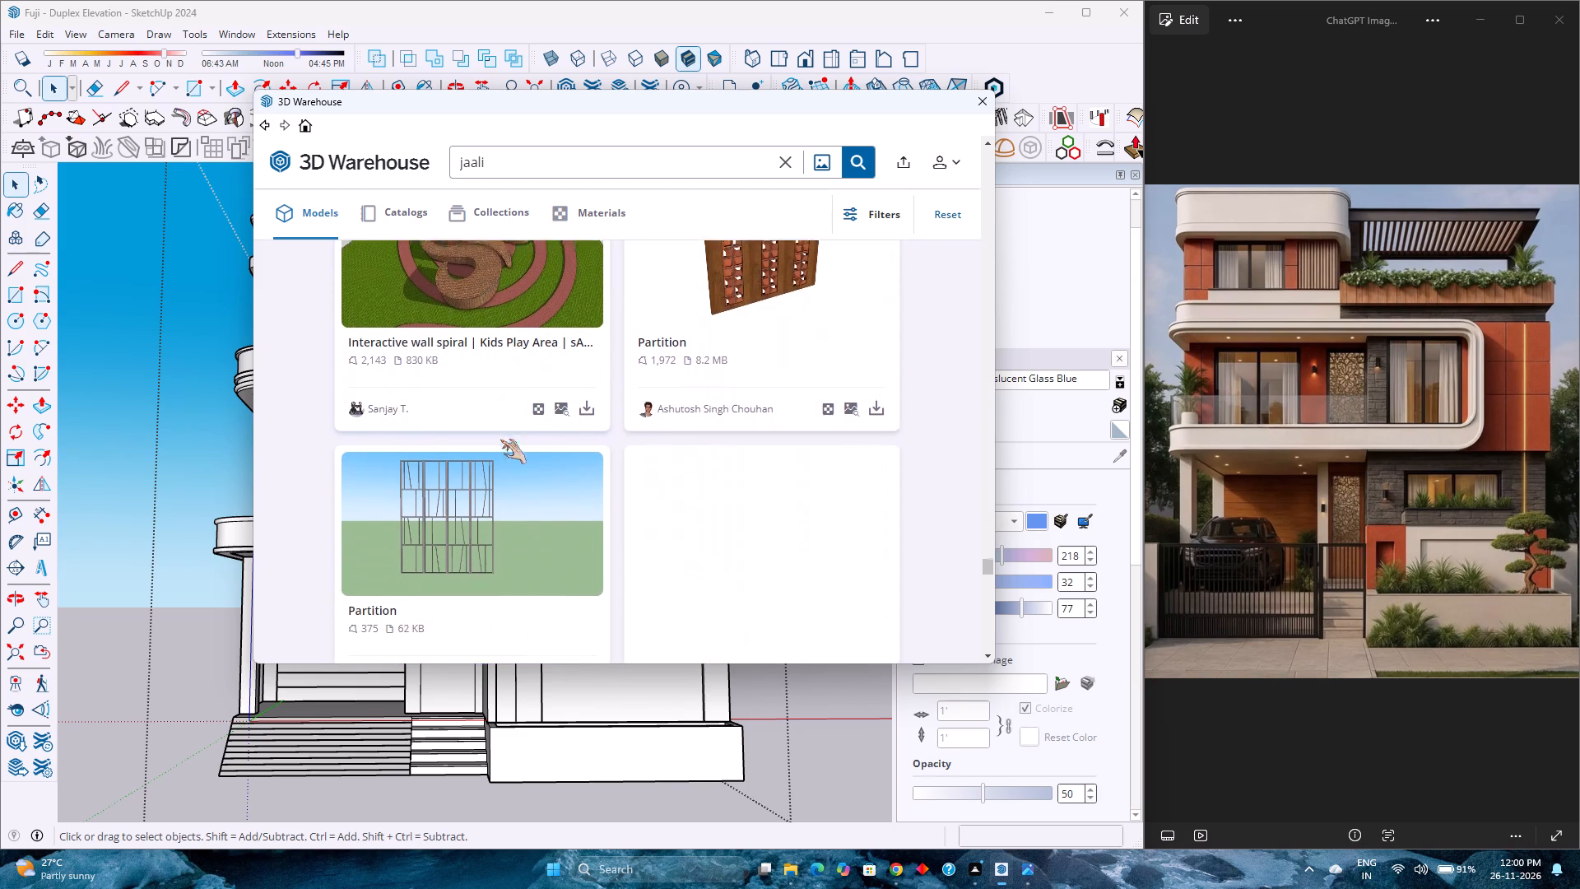
{"action": "scroll", "coordinate": [500, 440], "scroll_direction": "down", "scroll_amount": 14}
{"action": "scroll", "coordinate": [500, 440], "scroll_direction": "up", "scroll_amount": 3}
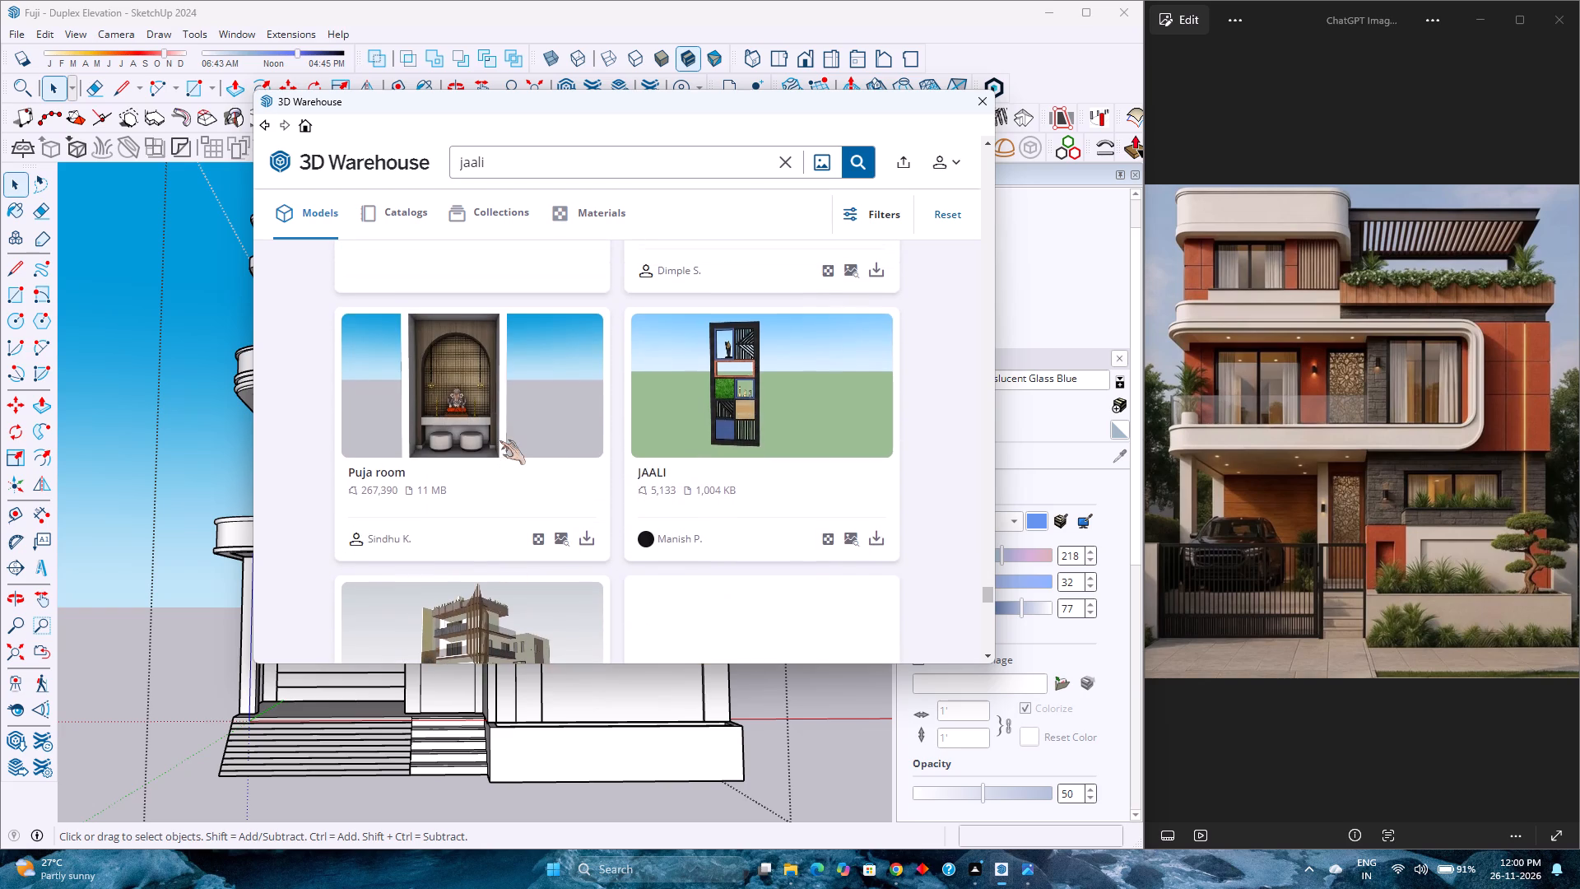
{"action": "scroll", "coordinate": [497, 441], "scroll_direction": "down", "scroll_amount": 9}
{"action": "scroll", "coordinate": [492, 444], "scroll_direction": "up", "scroll_amount": 2}
{"action": "scroll", "coordinate": [492, 444], "scroll_direction": "down", "scroll_amount": 5}
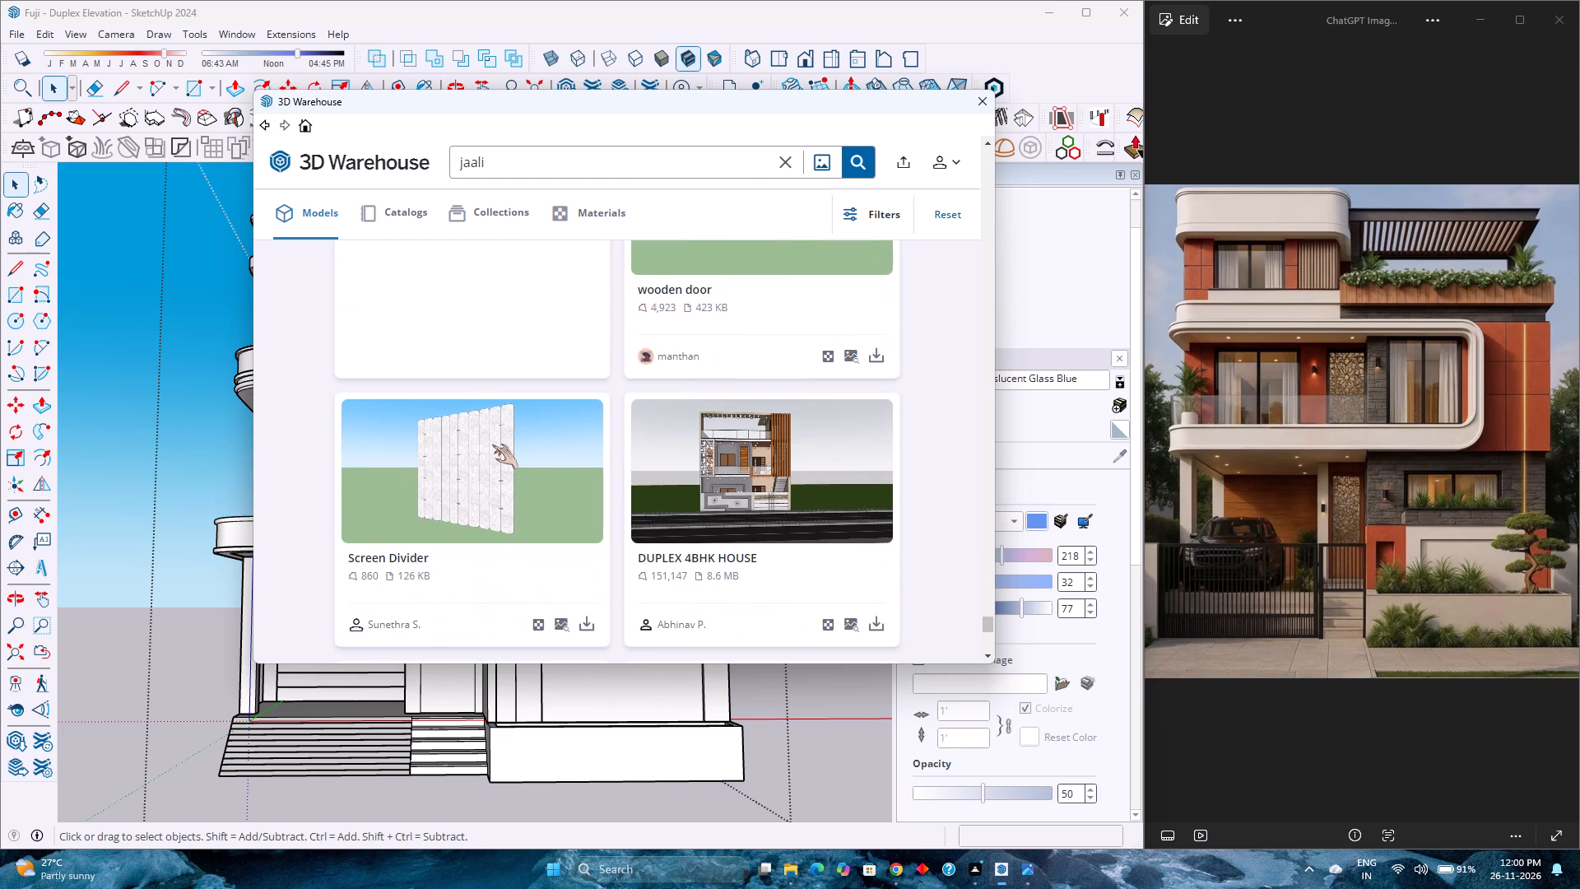
{"action": "scroll", "coordinate": [492, 444], "scroll_direction": "down", "scroll_amount": 12}
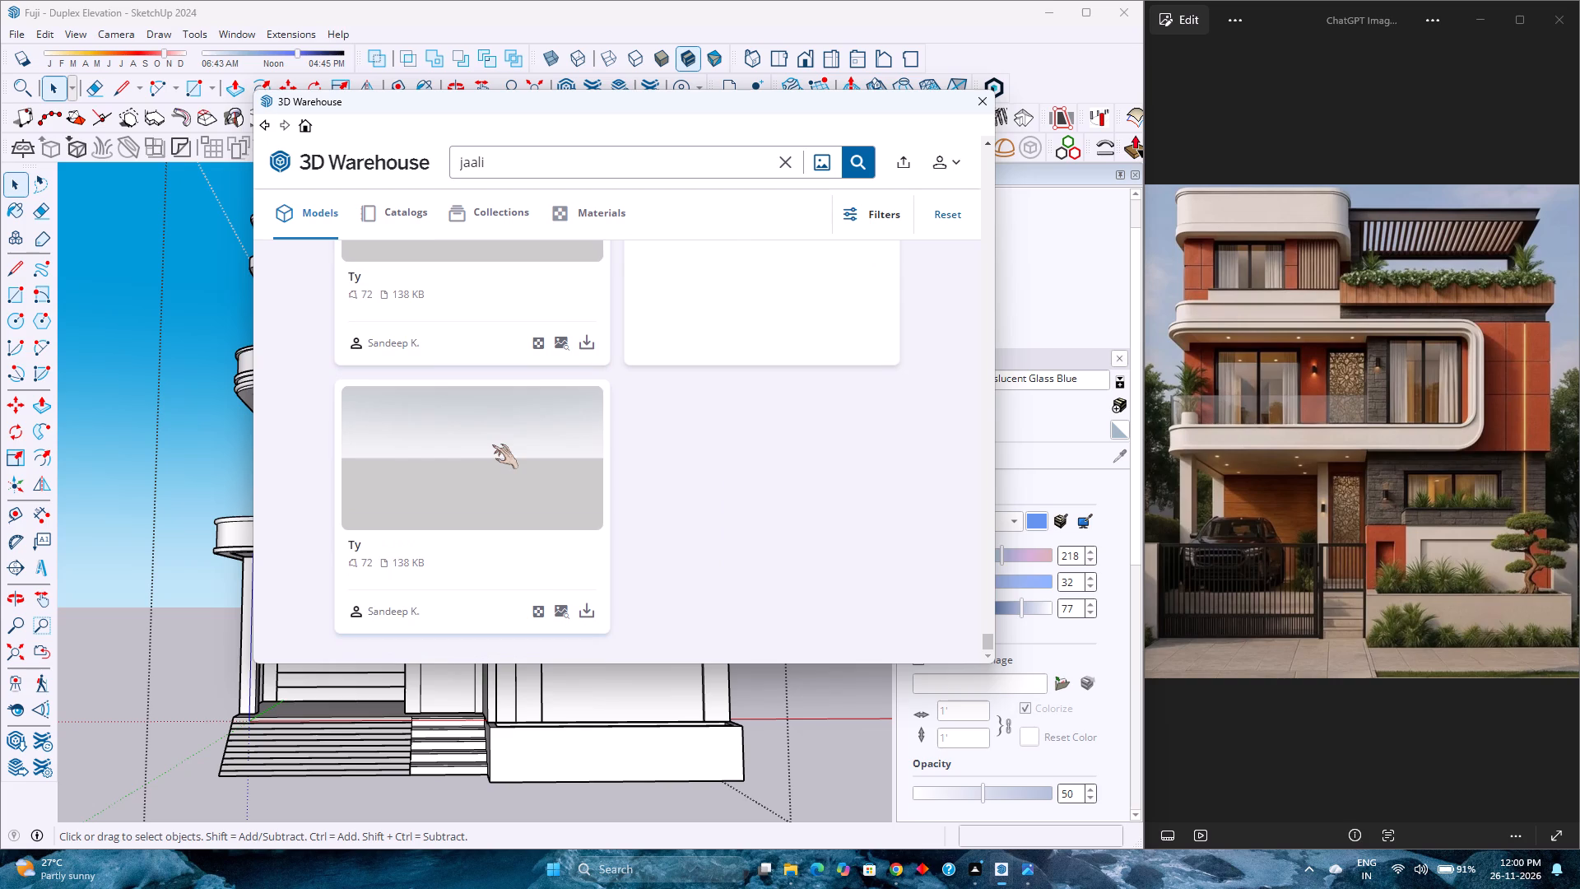
Look back up through the "jaali" model results for a screen resembling the reference facade's decorative panels.
{"action": "scroll", "coordinate": [593, 472], "scroll_direction": "up", "scroll_amount": 4}
{"action": "scroll", "coordinate": [593, 472], "scroll_direction": "down", "scroll_amount": 8}
{"action": "double_click", "coordinate": [662, 502]}
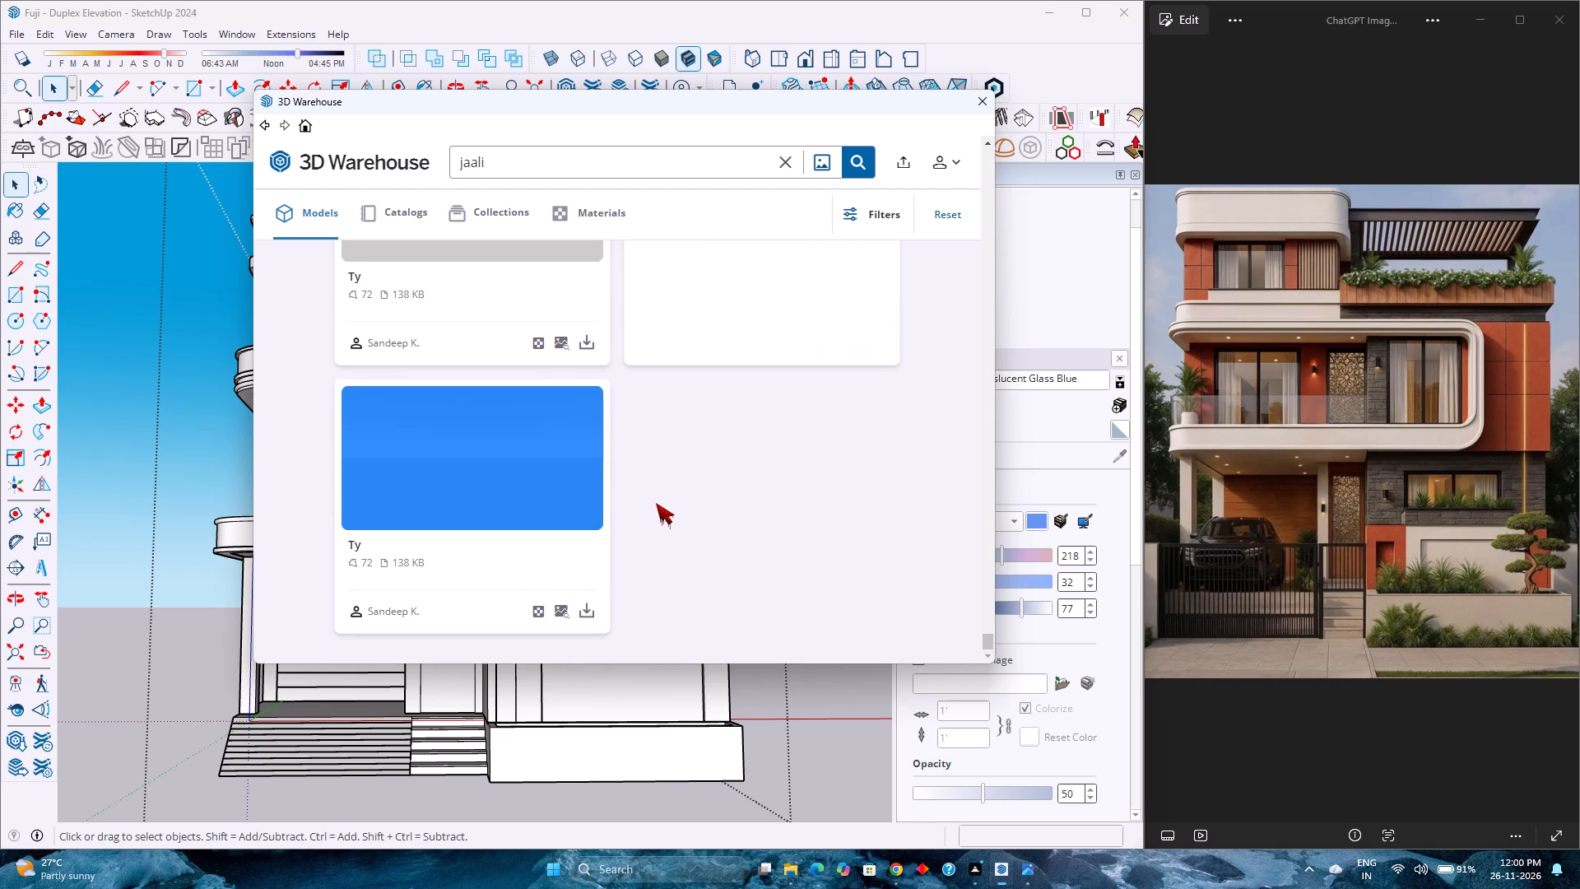
{"action": "left_click", "coordinate": [661, 467]}
{"action": "left_click", "coordinate": [615, 377]}
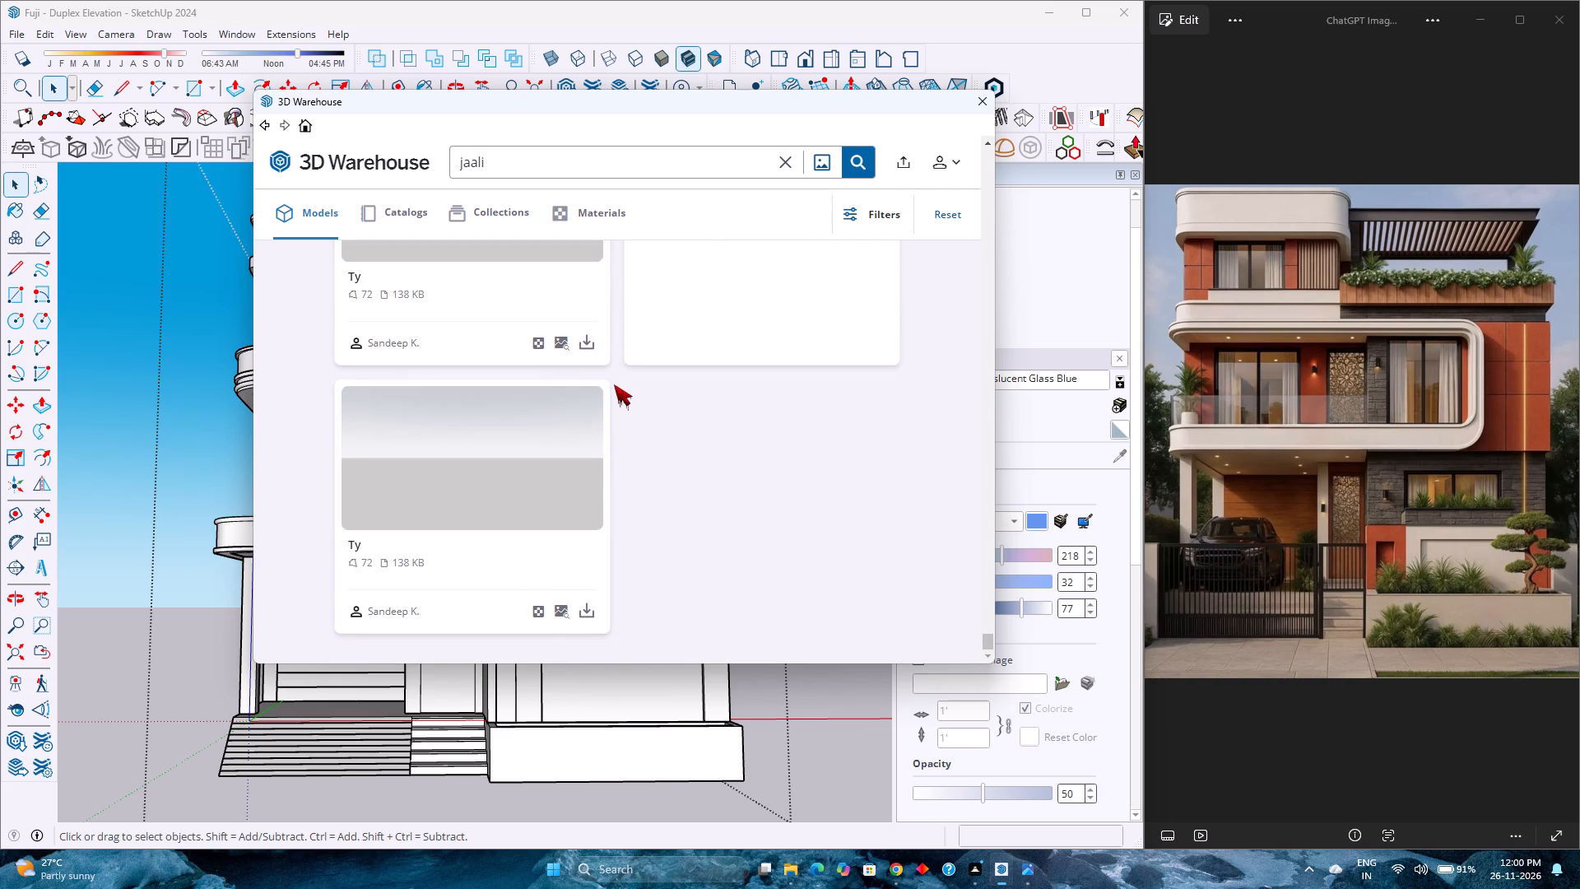
{"action": "scroll", "coordinate": [614, 385], "scroll_direction": "up", "scroll_amount": 12}
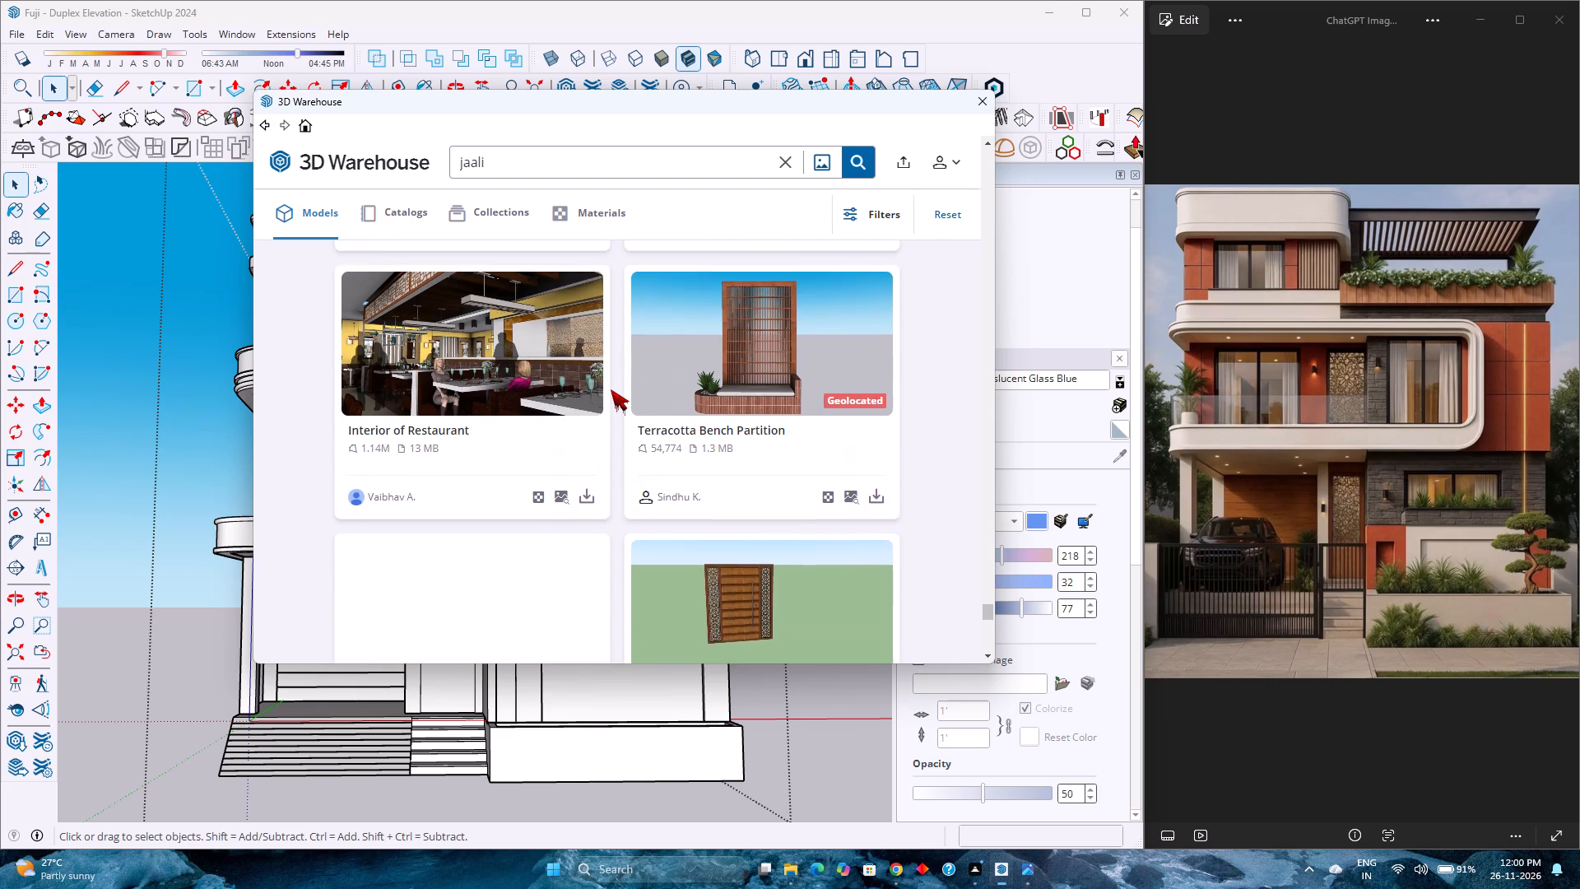
{"action": "scroll", "coordinate": [617, 384], "scroll_direction": "up", "scroll_amount": 3}
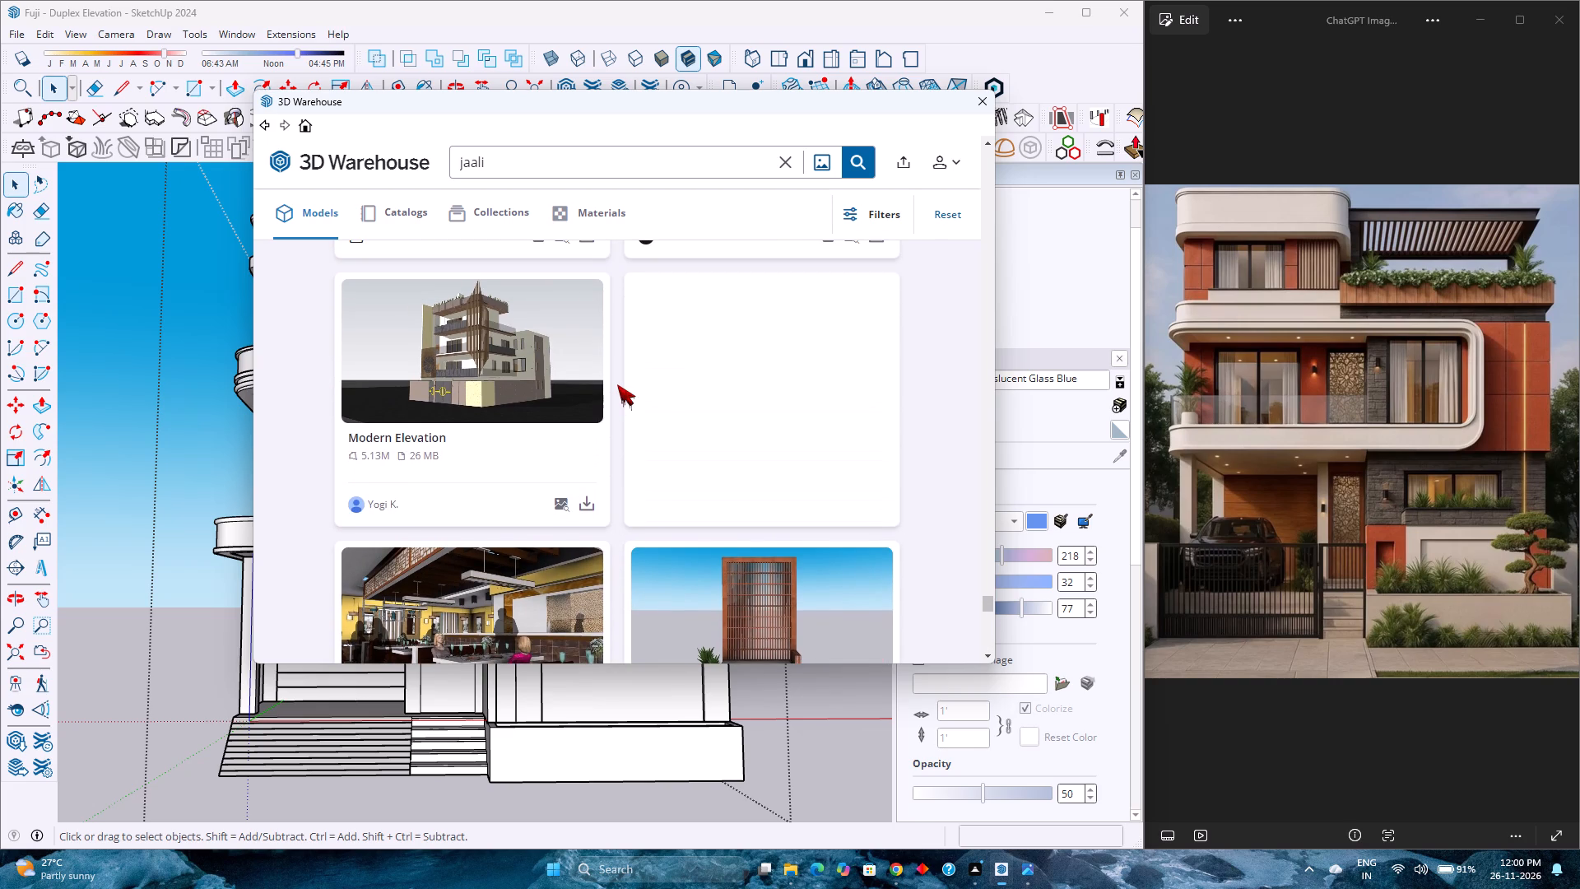
{"action": "scroll", "coordinate": [616, 386], "scroll_direction": "up", "scroll_amount": 4}
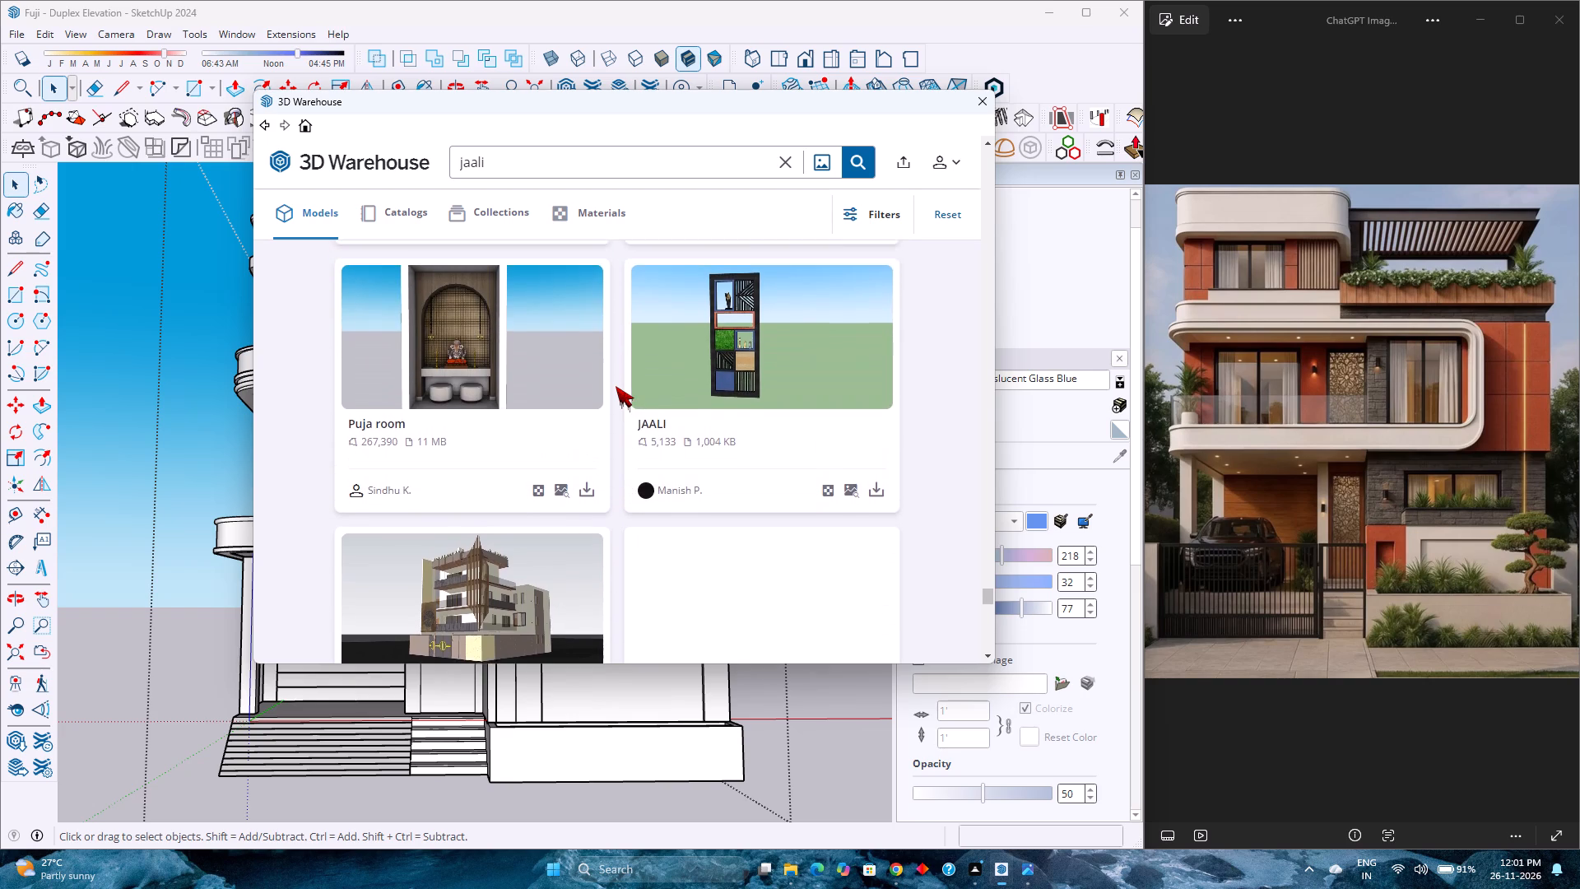
{"action": "scroll", "coordinate": [616, 386], "scroll_direction": "up", "scroll_amount": 2}
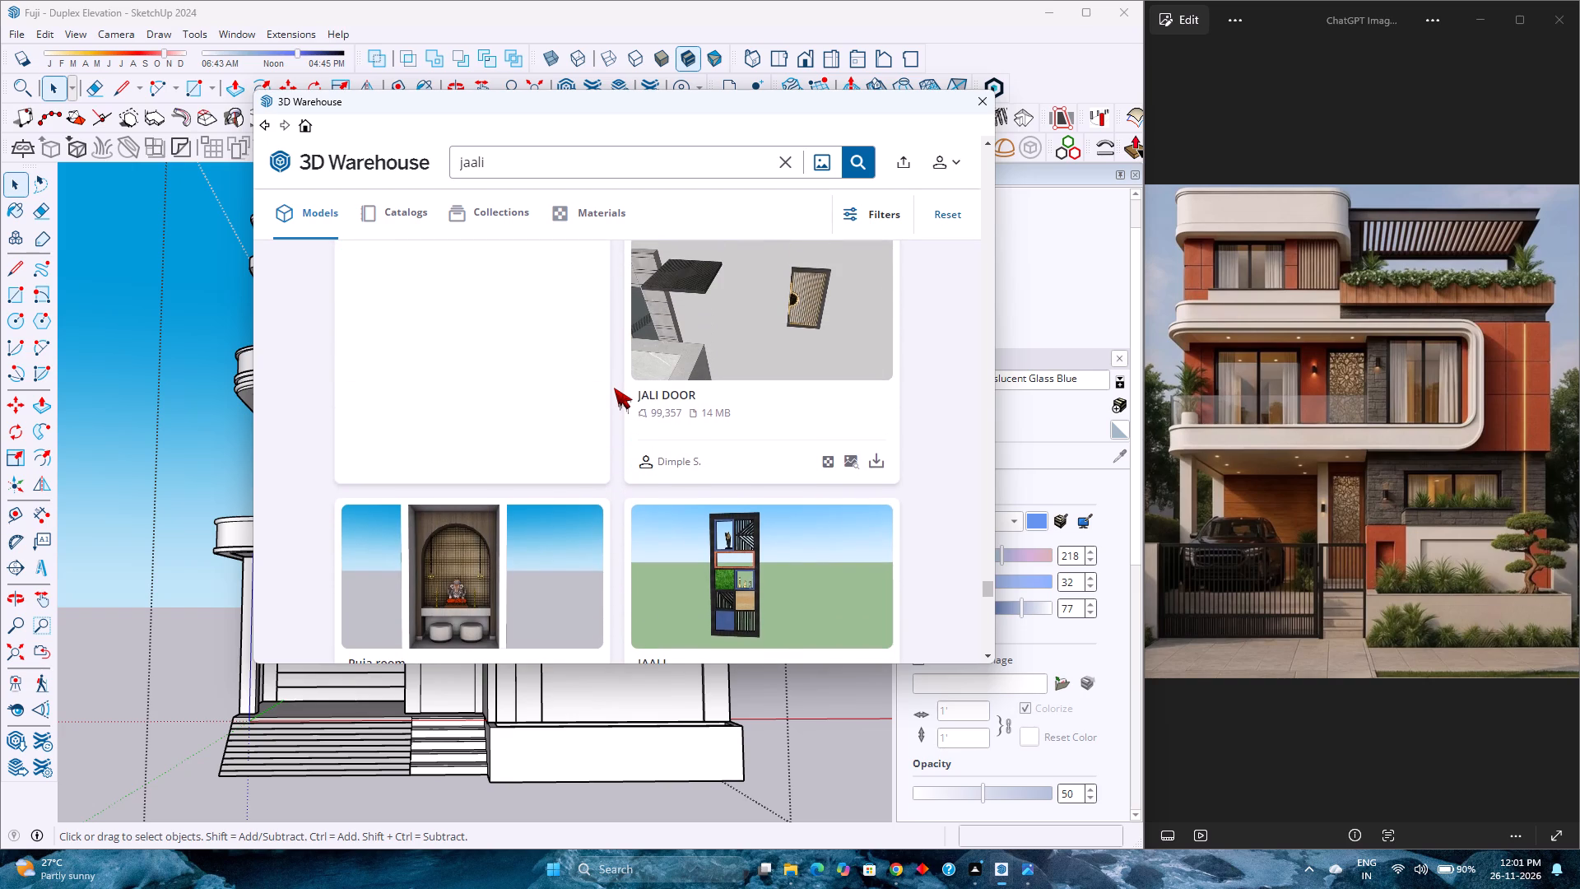
{"action": "scroll", "coordinate": [614, 388], "scroll_direction": "up", "scroll_amount": 6}
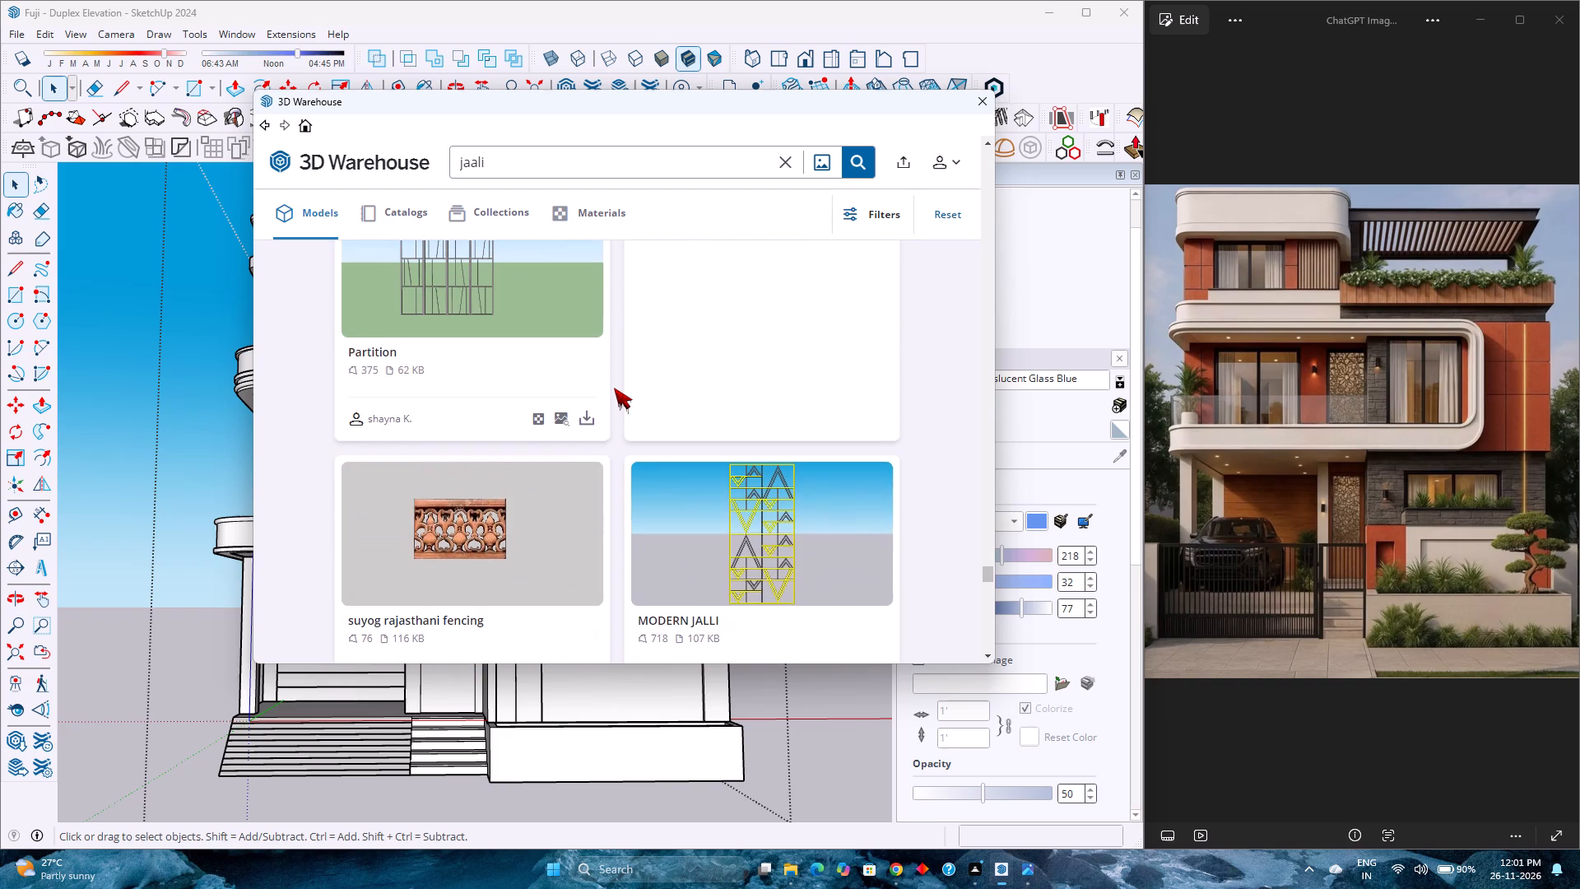
{"action": "scroll", "coordinate": [614, 388], "scroll_direction": "up", "scroll_amount": 5}
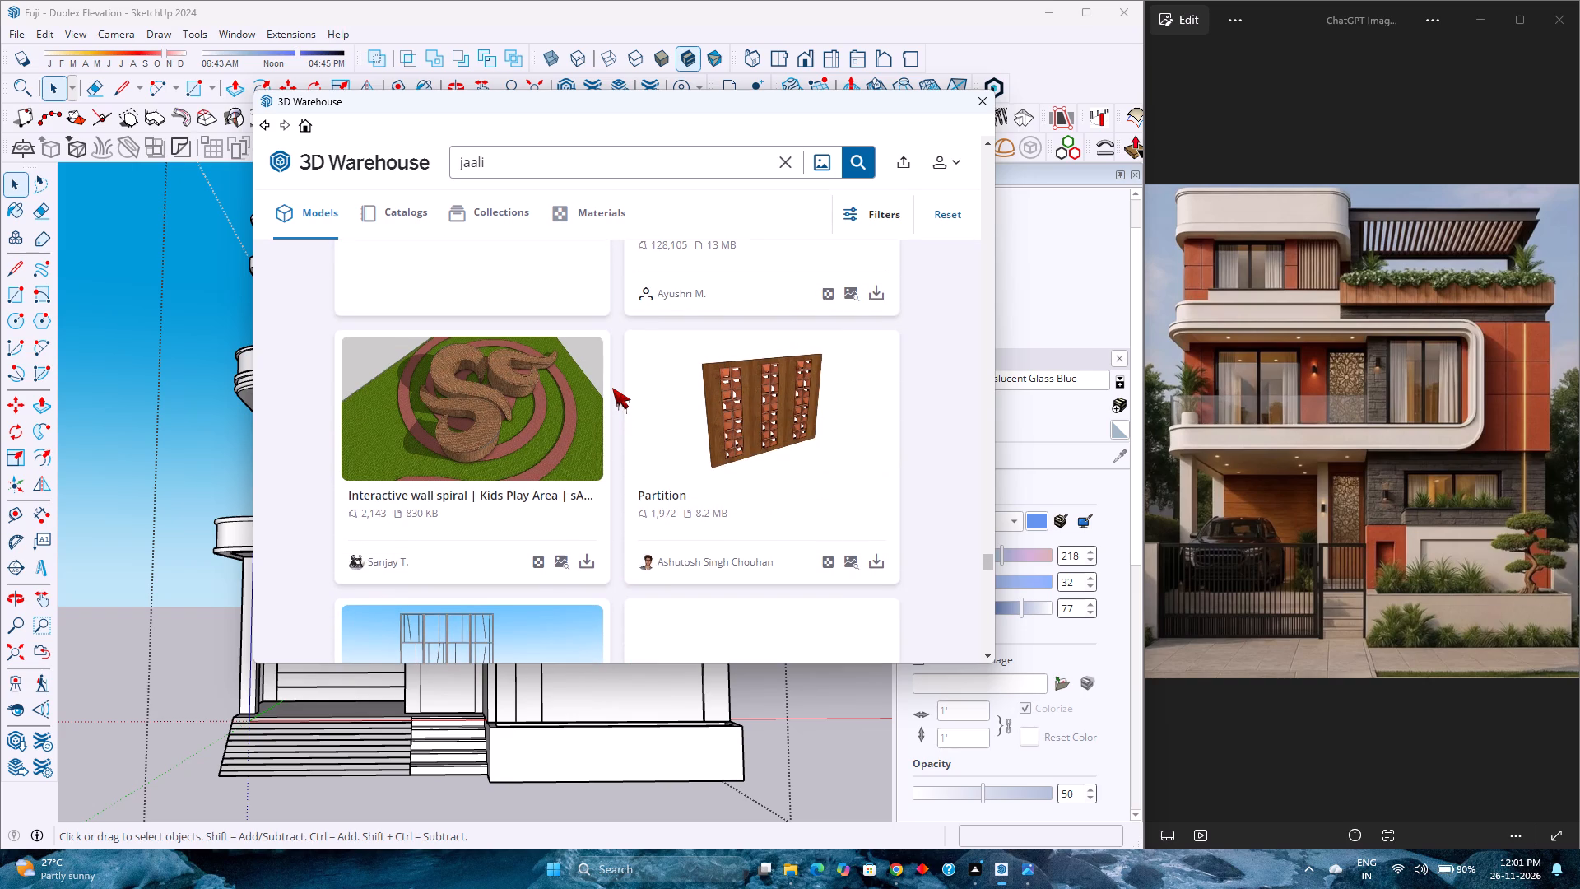
{"action": "scroll", "coordinate": [612, 388], "scroll_direction": "up", "scroll_amount": 5}
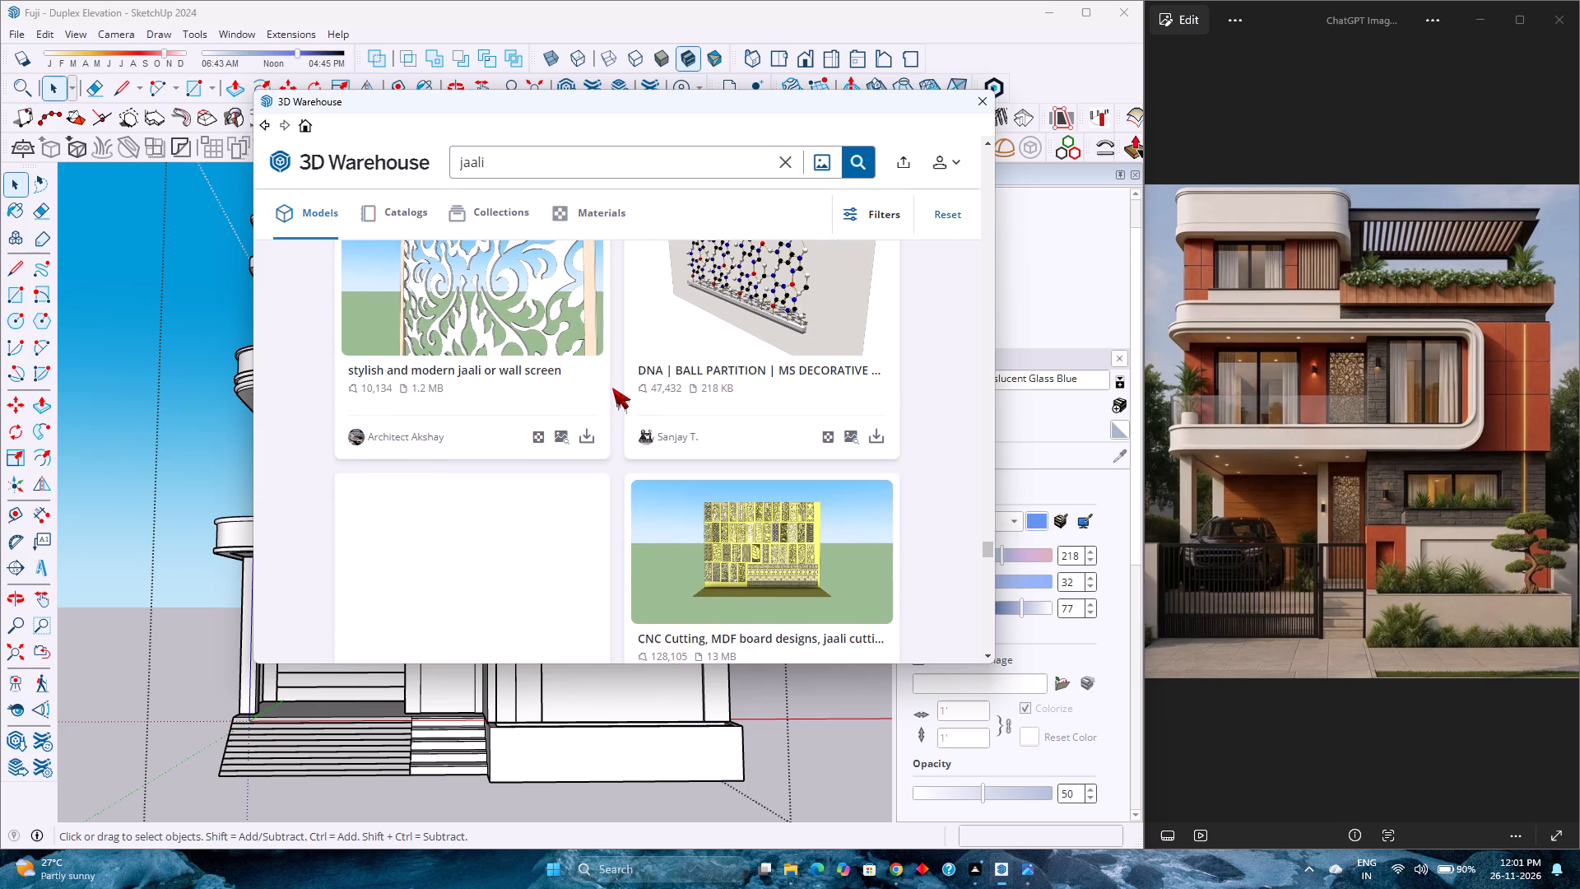
{"action": "scroll", "coordinate": [612, 382], "scroll_direction": "up", "scroll_amount": 3}
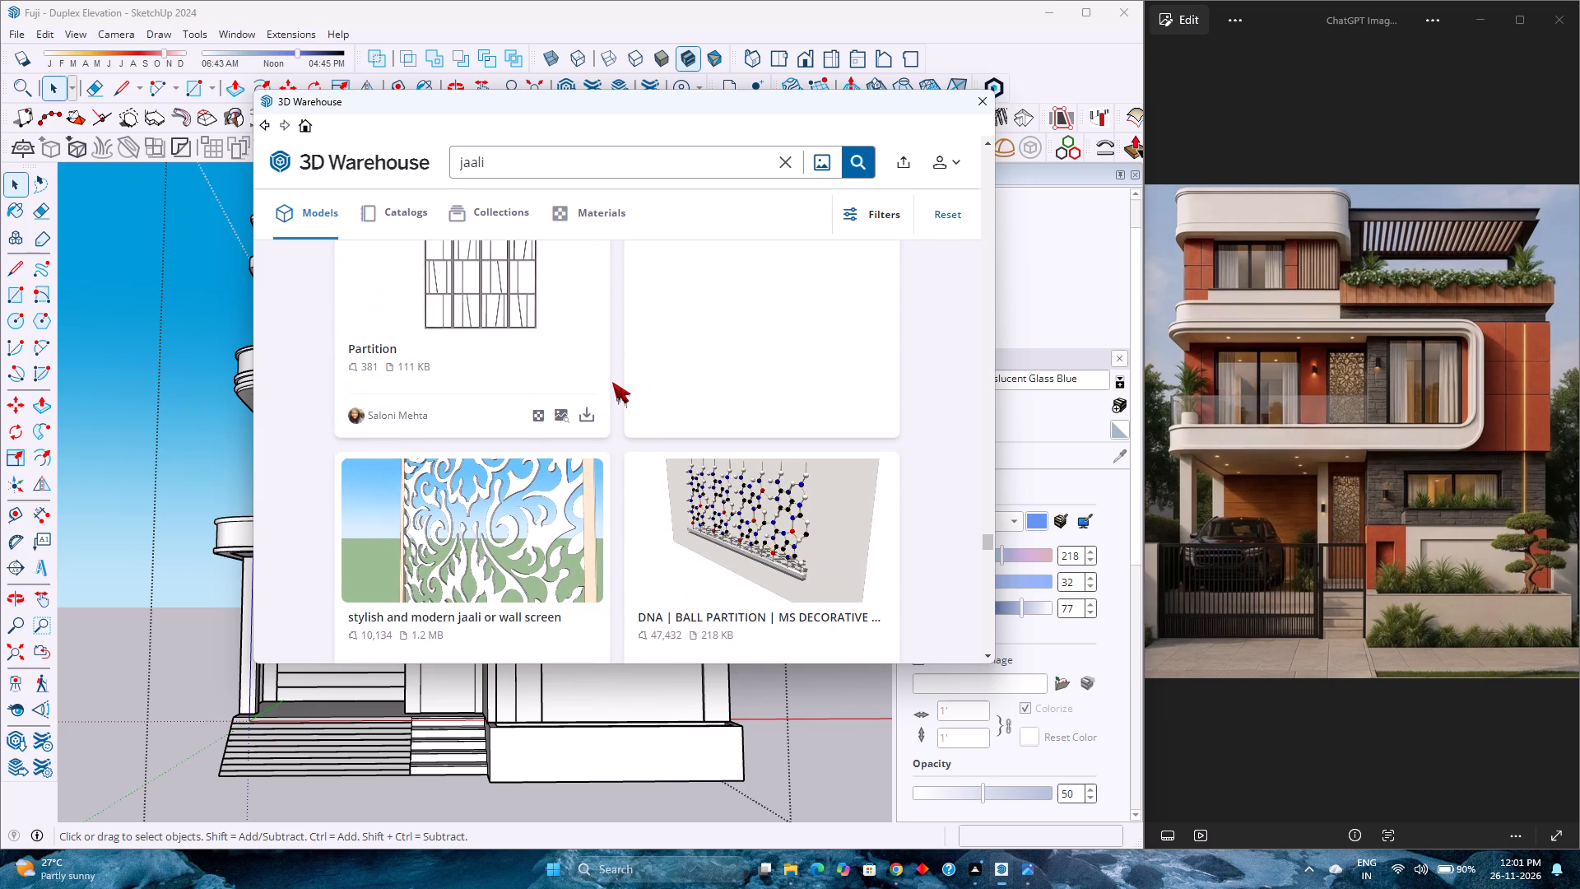
{"action": "scroll", "coordinate": [612, 379], "scroll_direction": "up", "scroll_amount": 4}
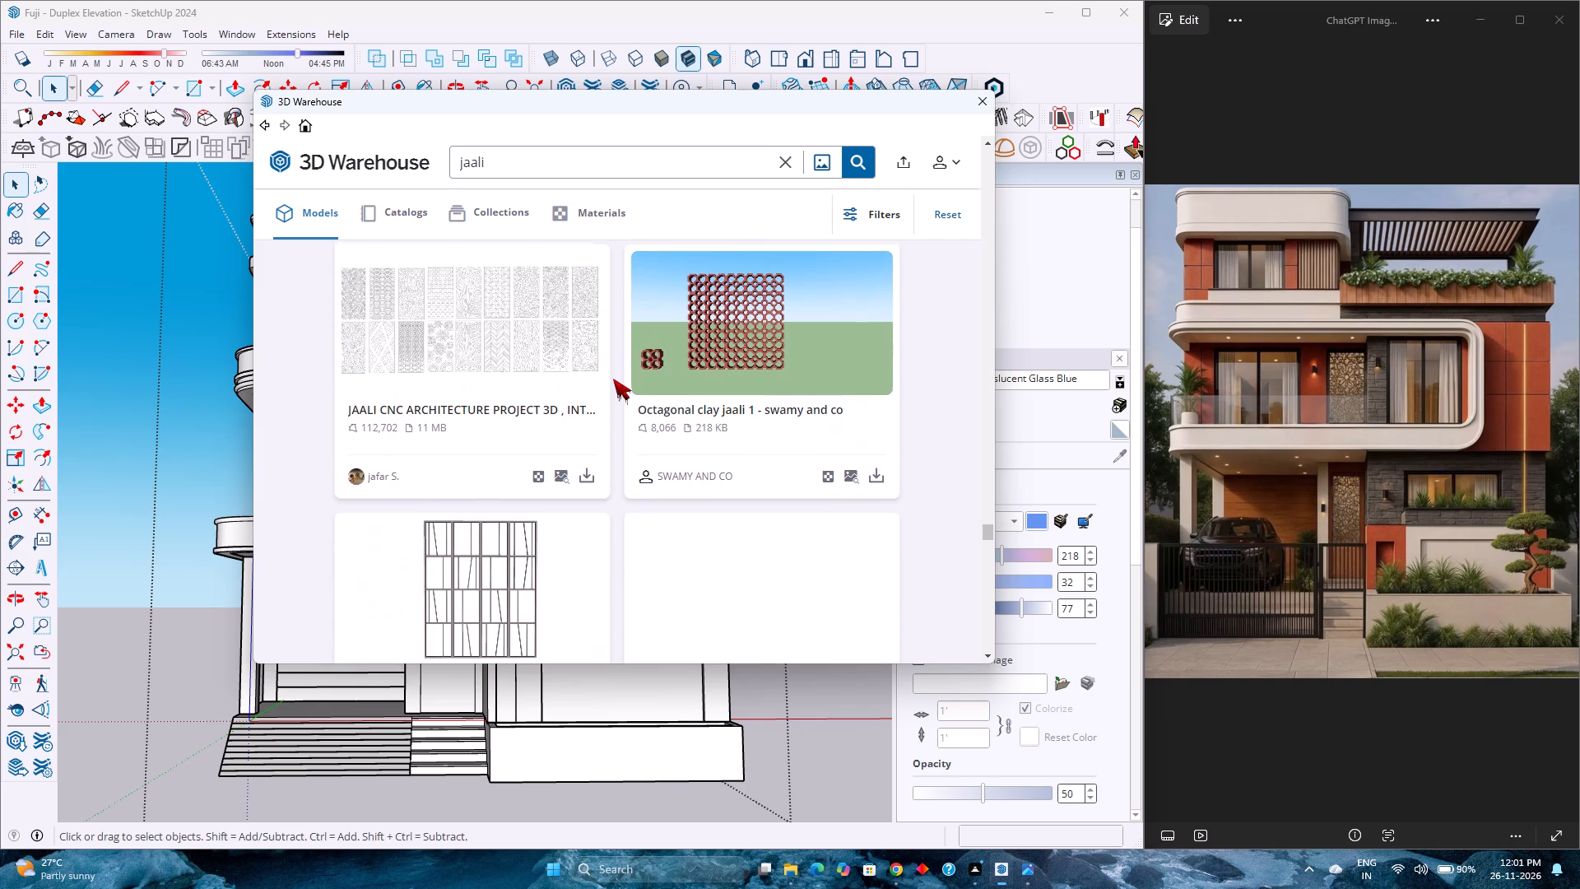
{"action": "scroll", "coordinate": [616, 375], "scroll_direction": "up", "scroll_amount": 5}
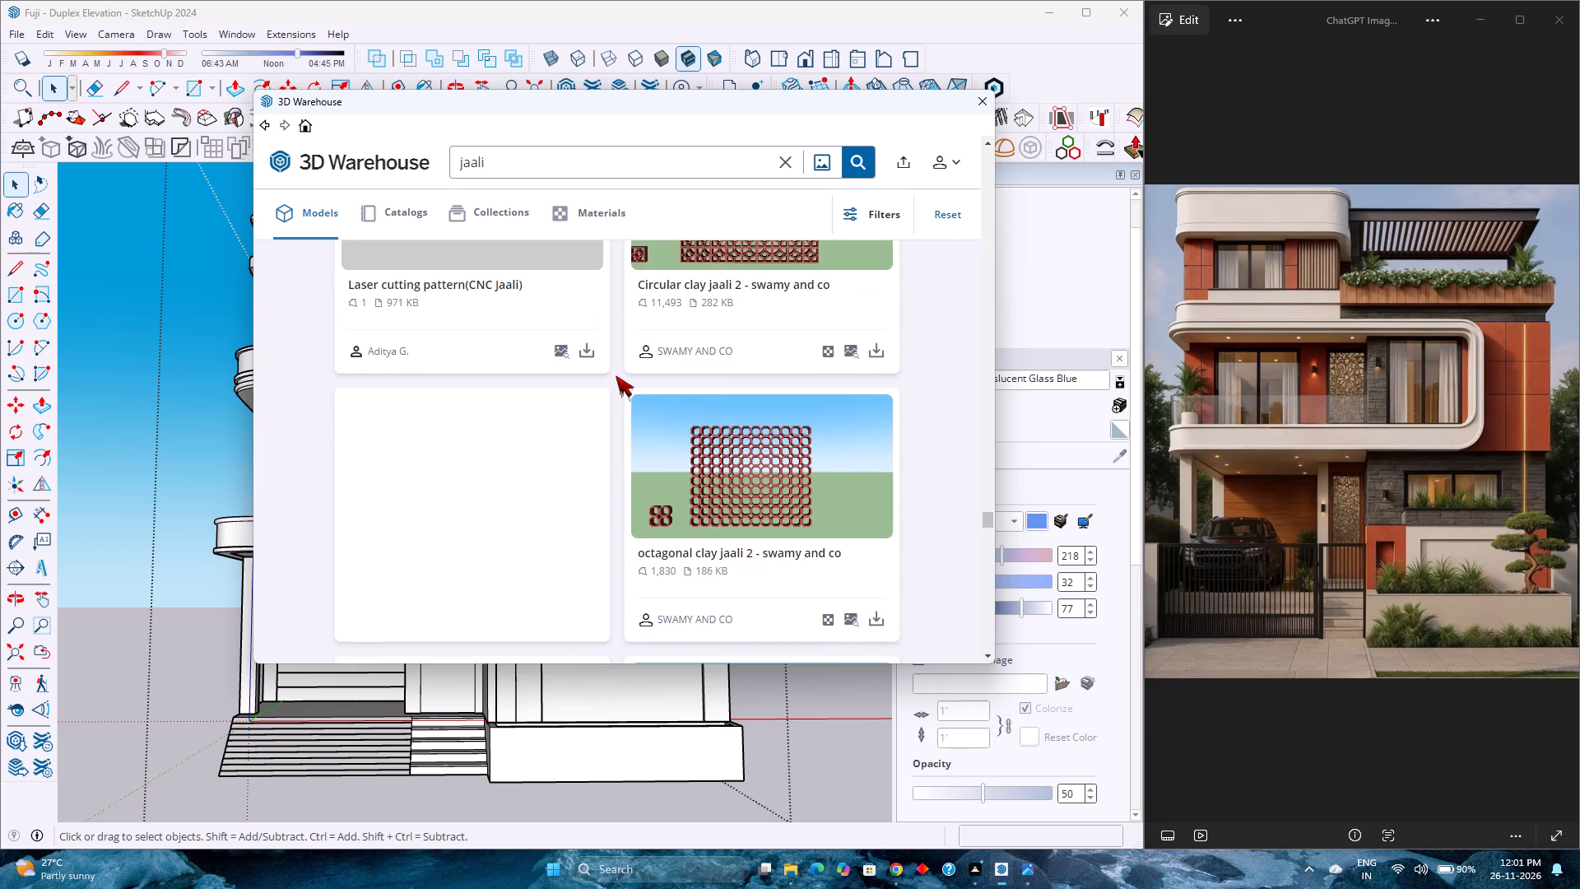
{"action": "scroll", "coordinate": [616, 375], "scroll_direction": "up", "scroll_amount": 9}
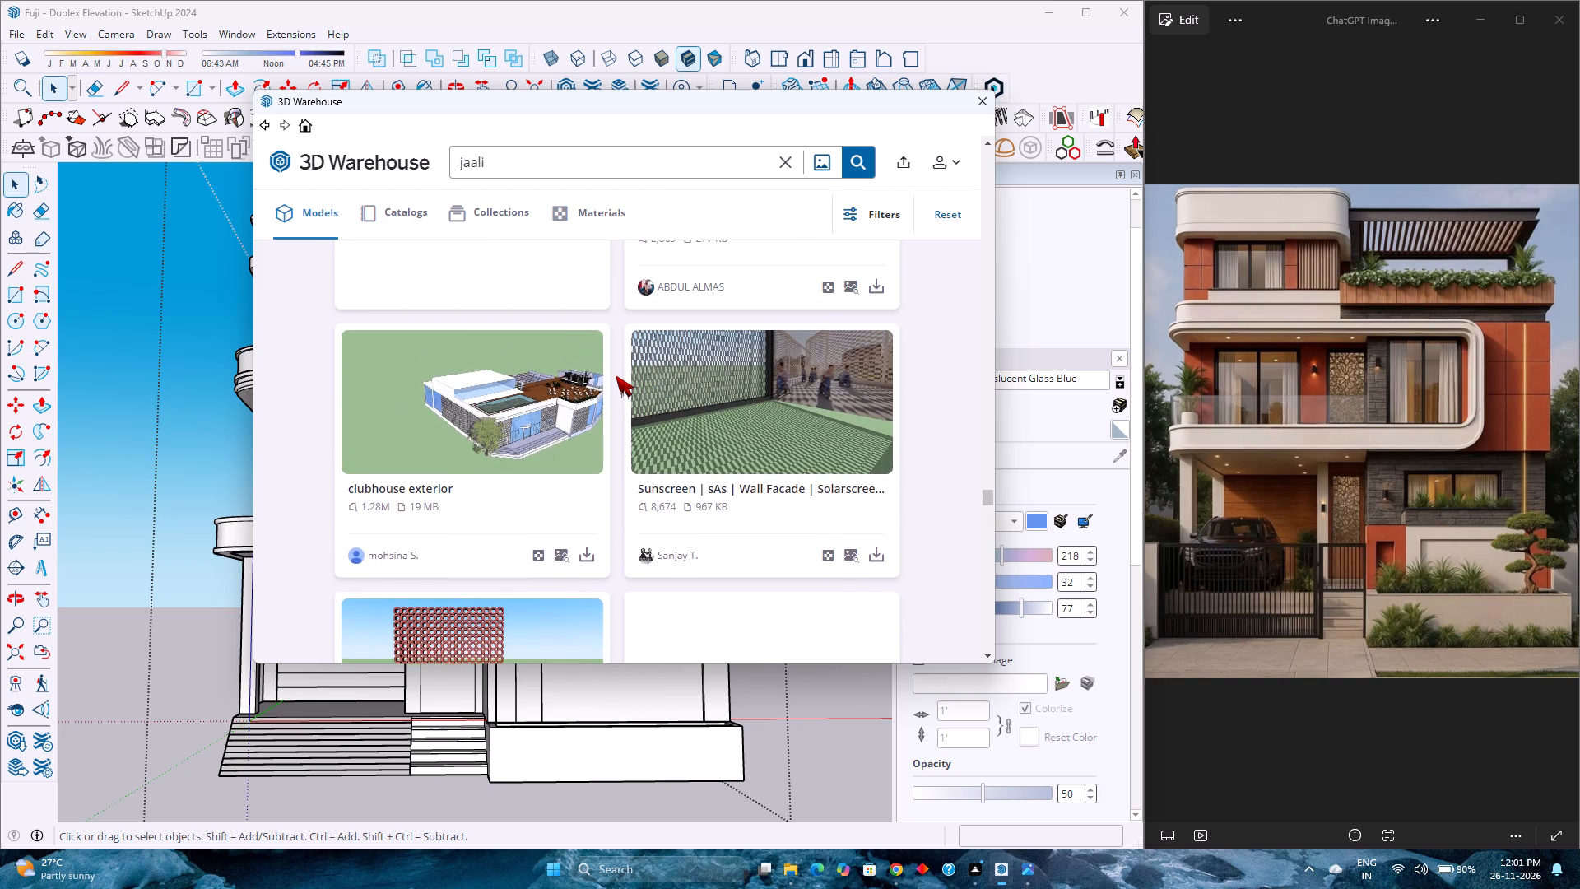
{"action": "scroll", "coordinate": [616, 375], "scroll_direction": "up", "scroll_amount": 8}
{"action": "scroll", "coordinate": [616, 375], "scroll_direction": "down", "scroll_amount": 4}
{"action": "scroll", "coordinate": [616, 375], "scroll_direction": "up", "scroll_amount": 9}
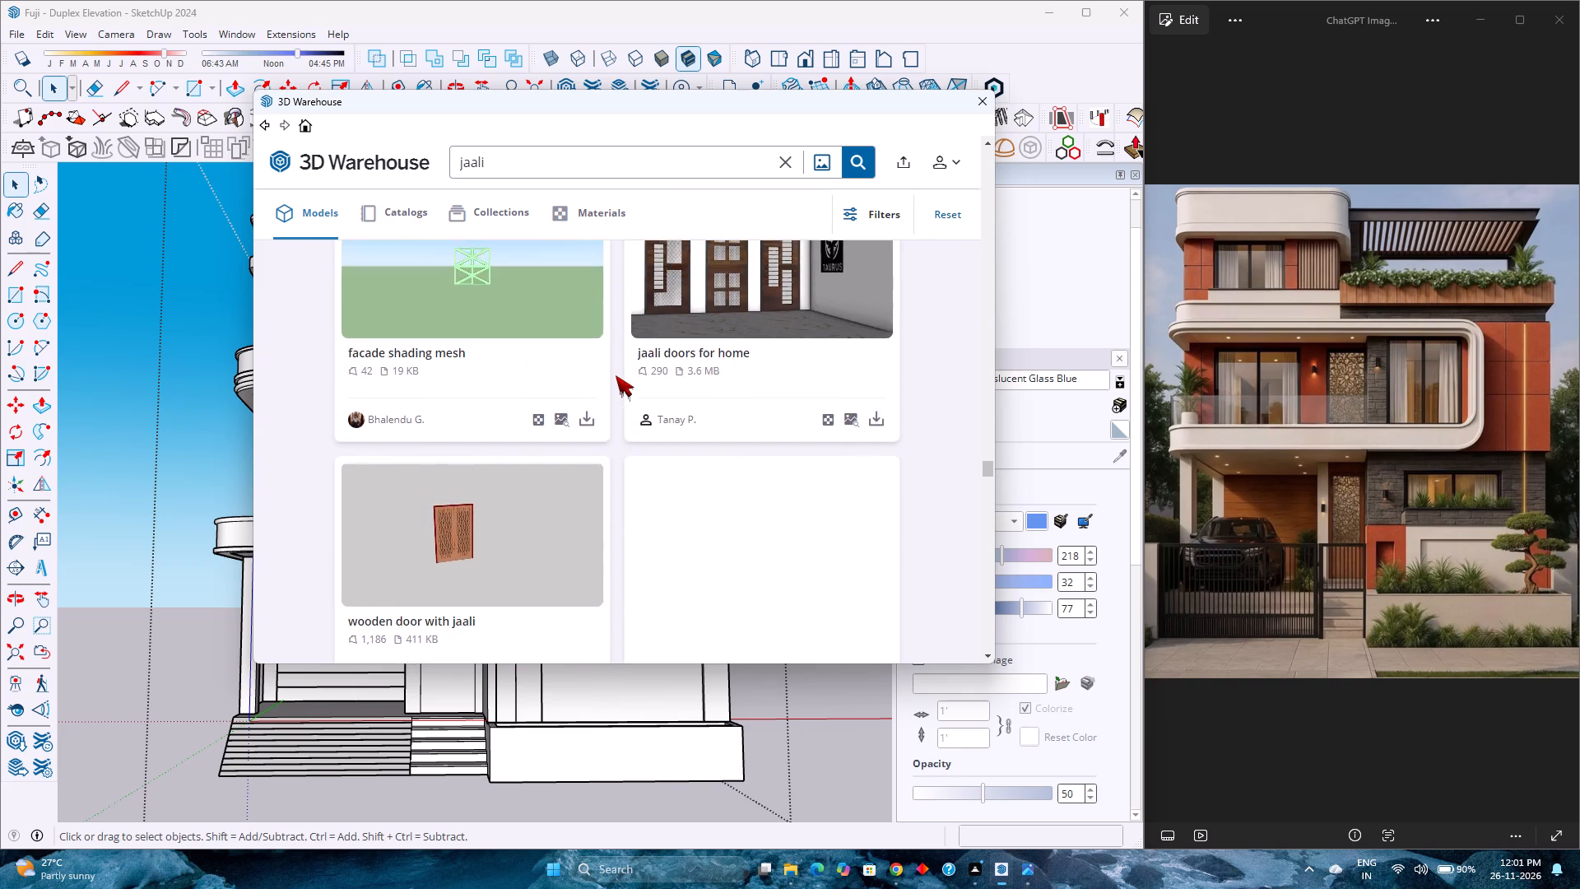
{"action": "scroll", "coordinate": [616, 375], "scroll_direction": "up", "scroll_amount": 7}
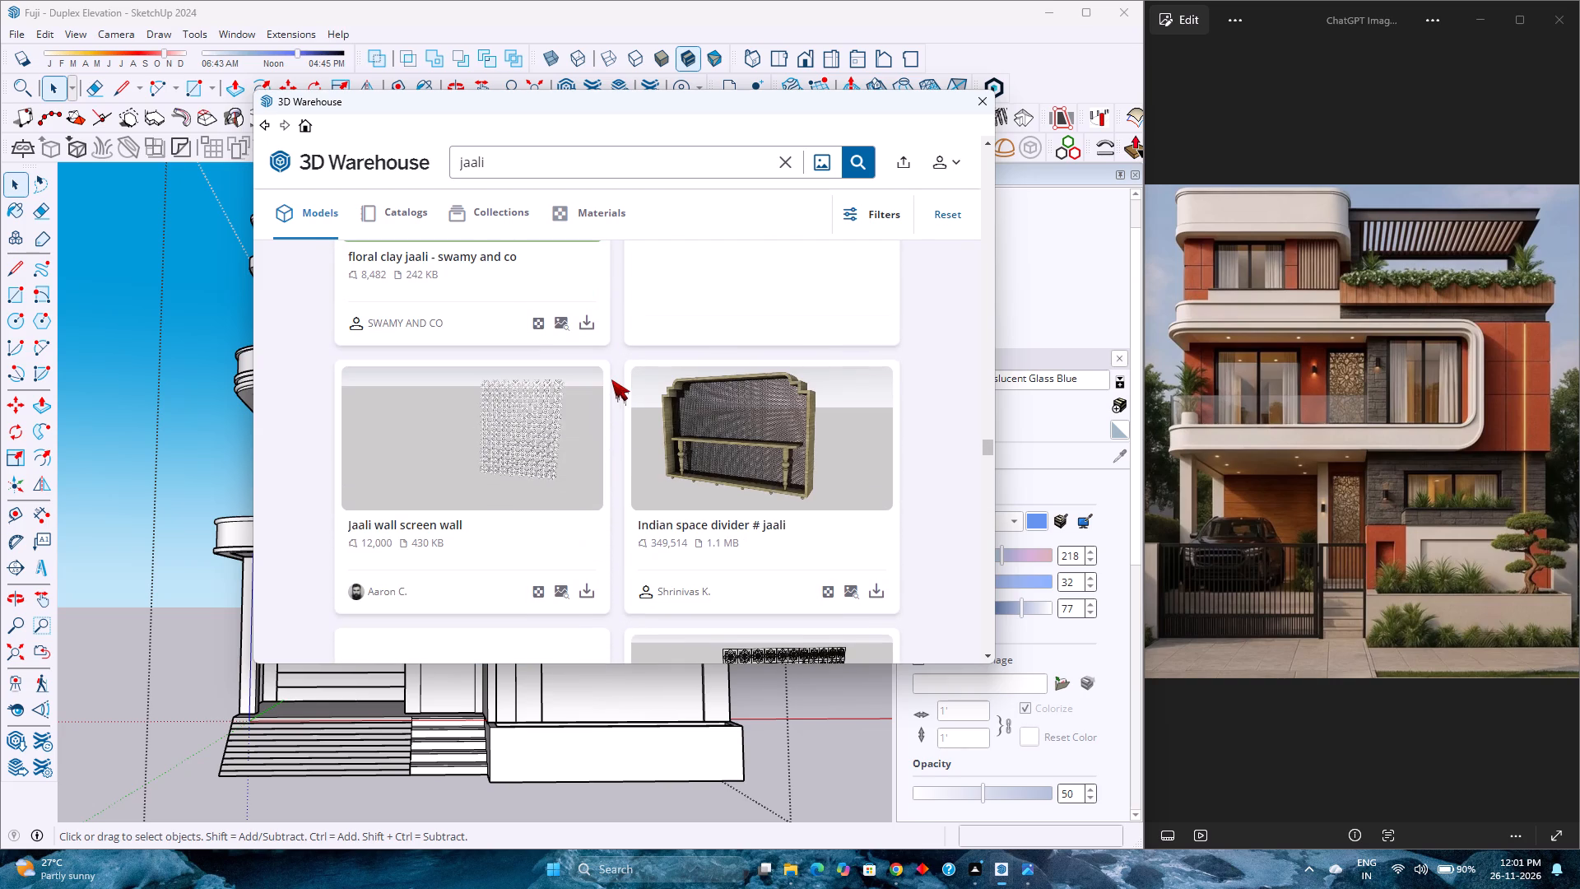
{"action": "scroll", "coordinate": [611, 379], "scroll_direction": "up", "scroll_amount": 9}
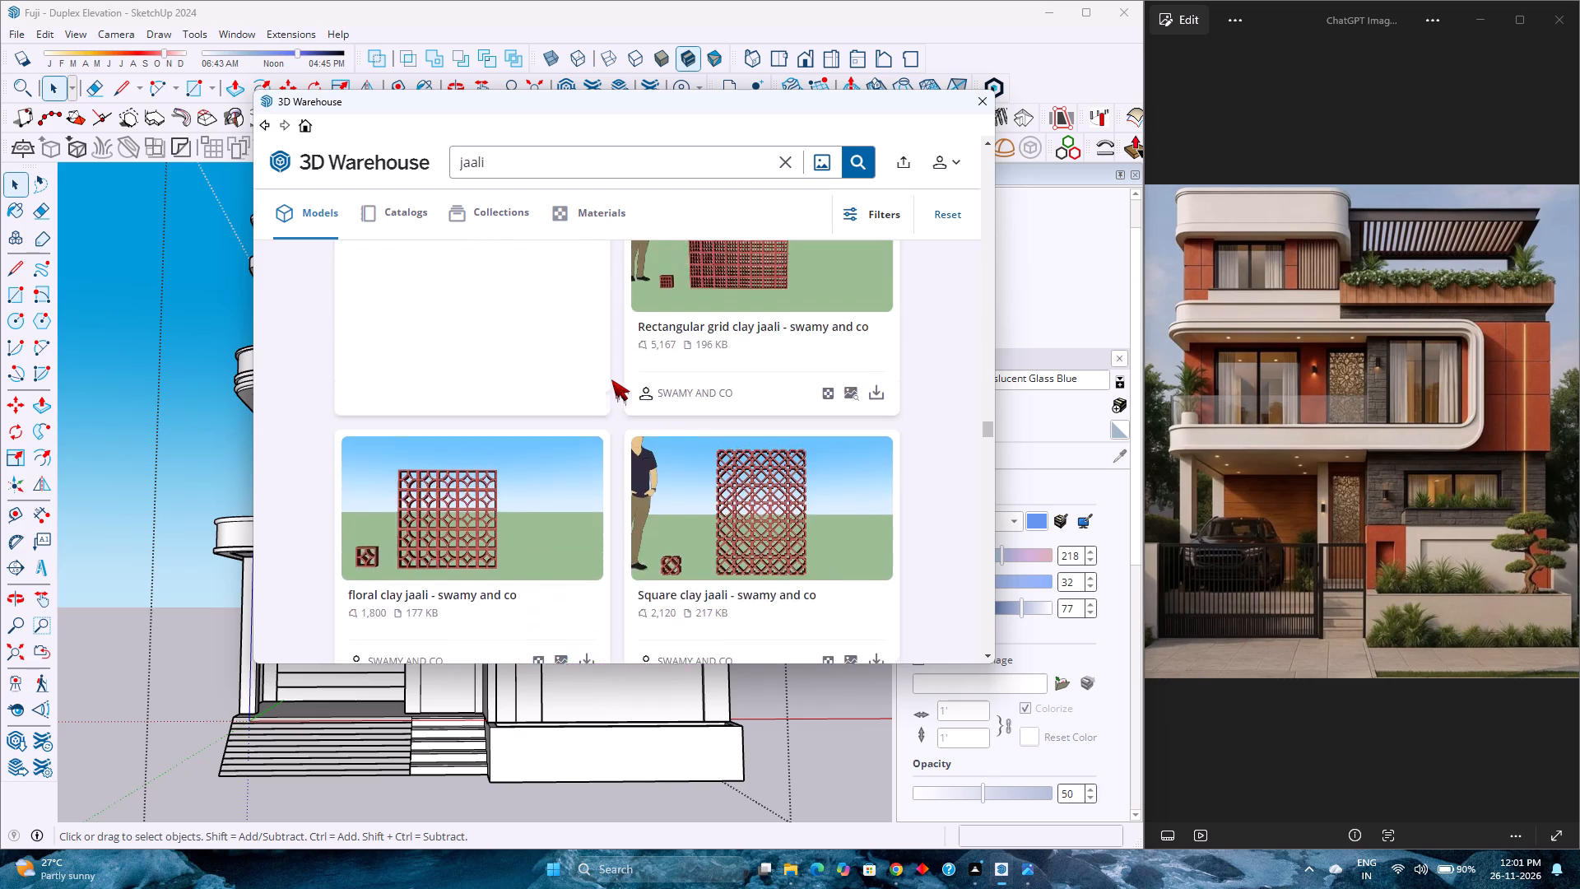
{"action": "scroll", "coordinate": [611, 379], "scroll_direction": "up", "scroll_amount": 11}
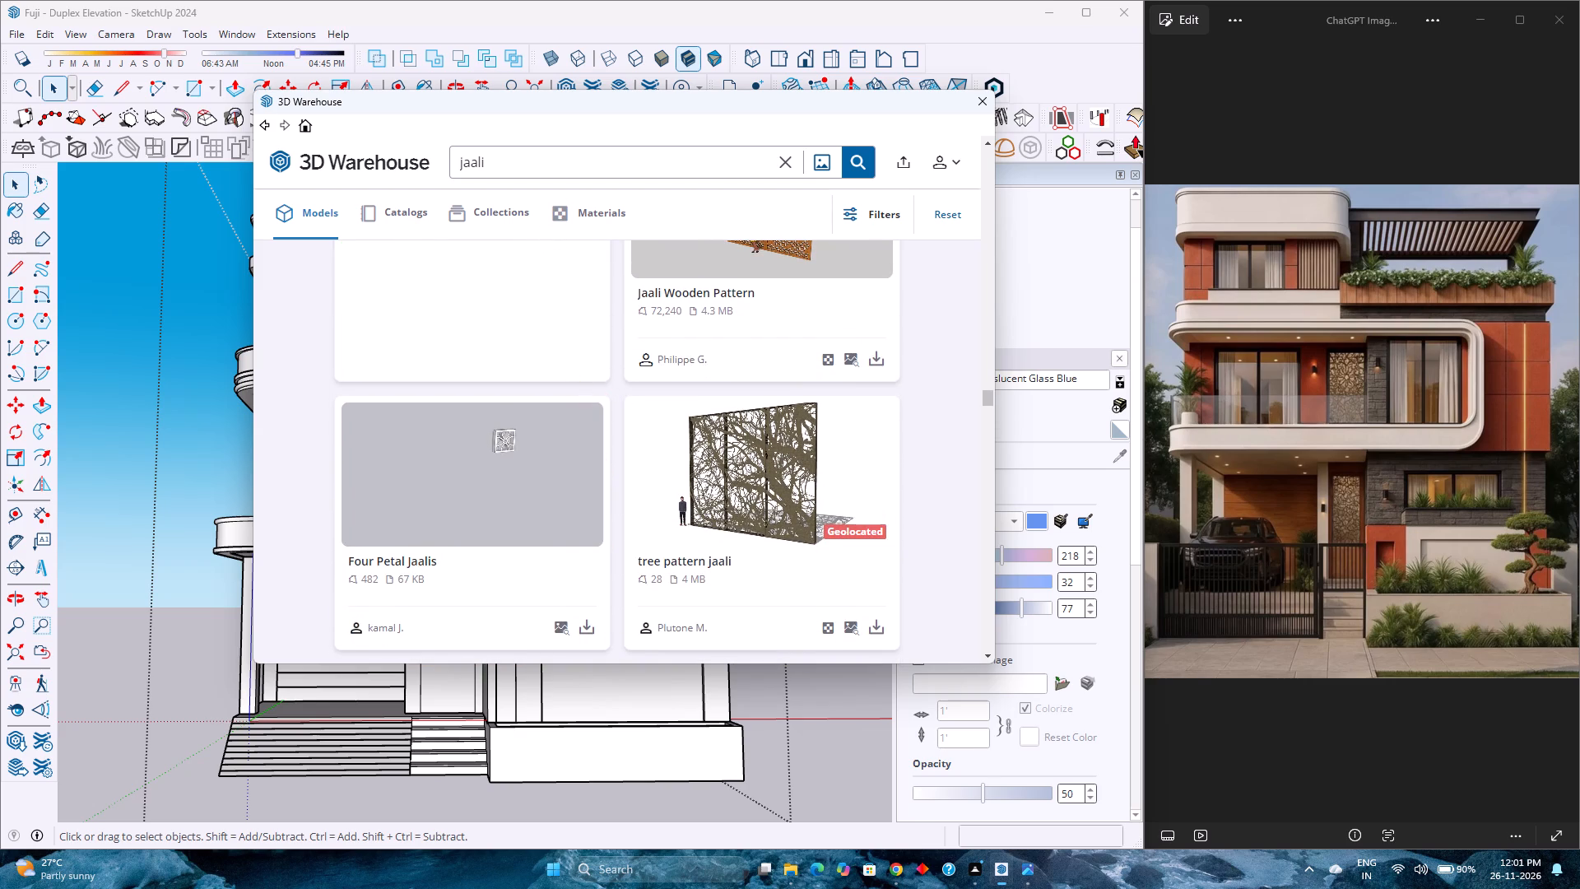
Change the model search query to "jali" and run it.
{"action": "left_click", "coordinate": [475, 168]}
{"action": "key", "text": "BackSpace"}
{"action": "key", "text": "Return"}
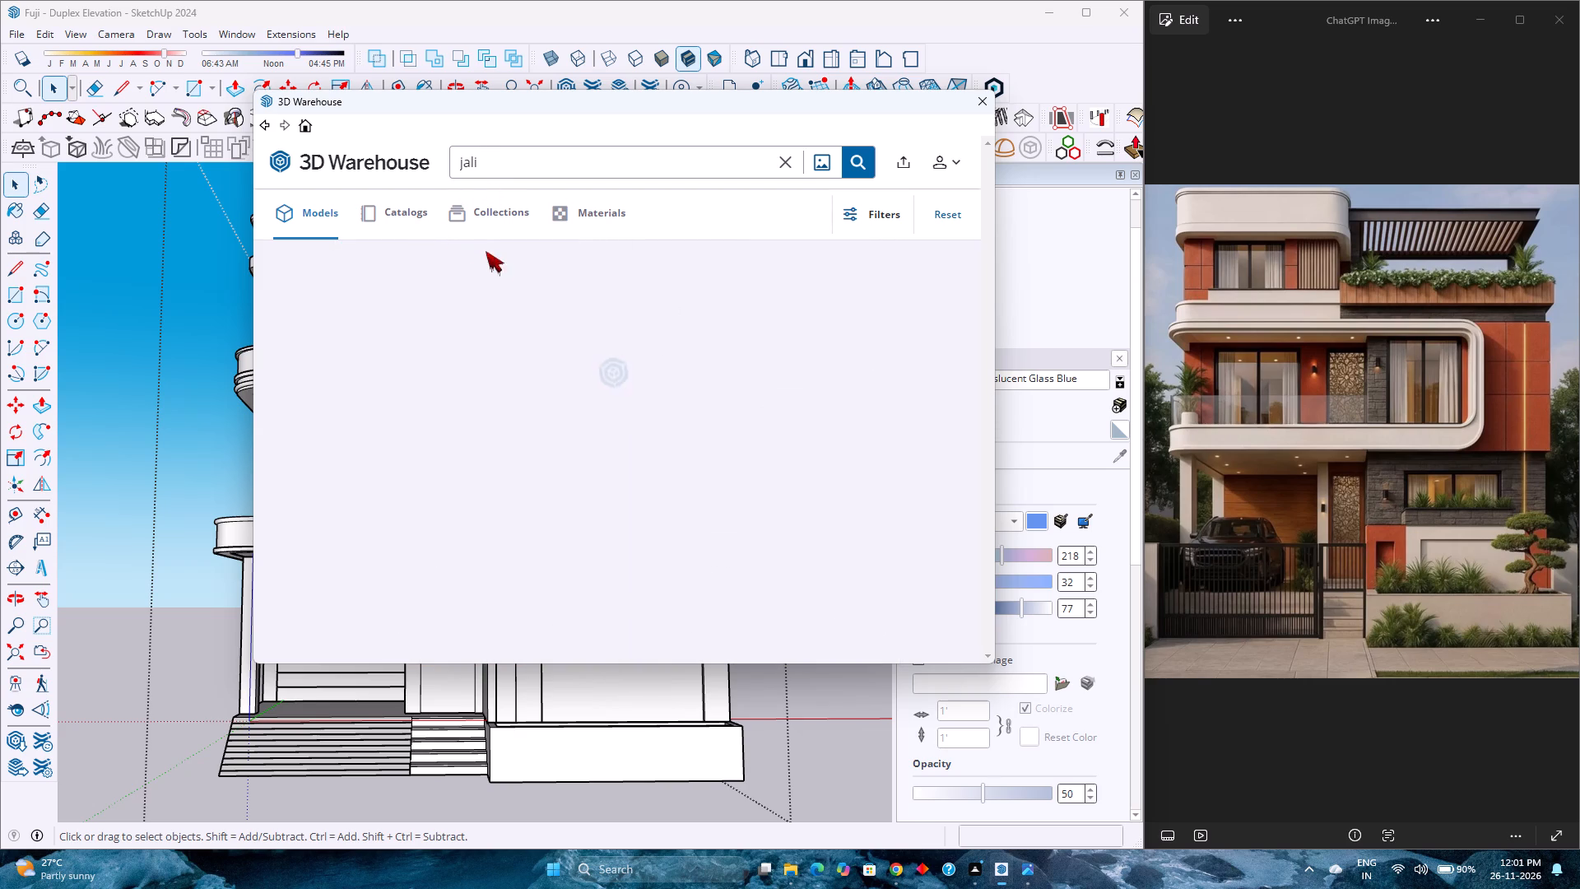
Find the 1.1 MB "Jali" model with the reddish-brown curved lattice panel and load it directly into the duplex model.
{"action": "scroll", "coordinate": [590, 391], "scroll_direction": "down", "scroll_amount": 3}
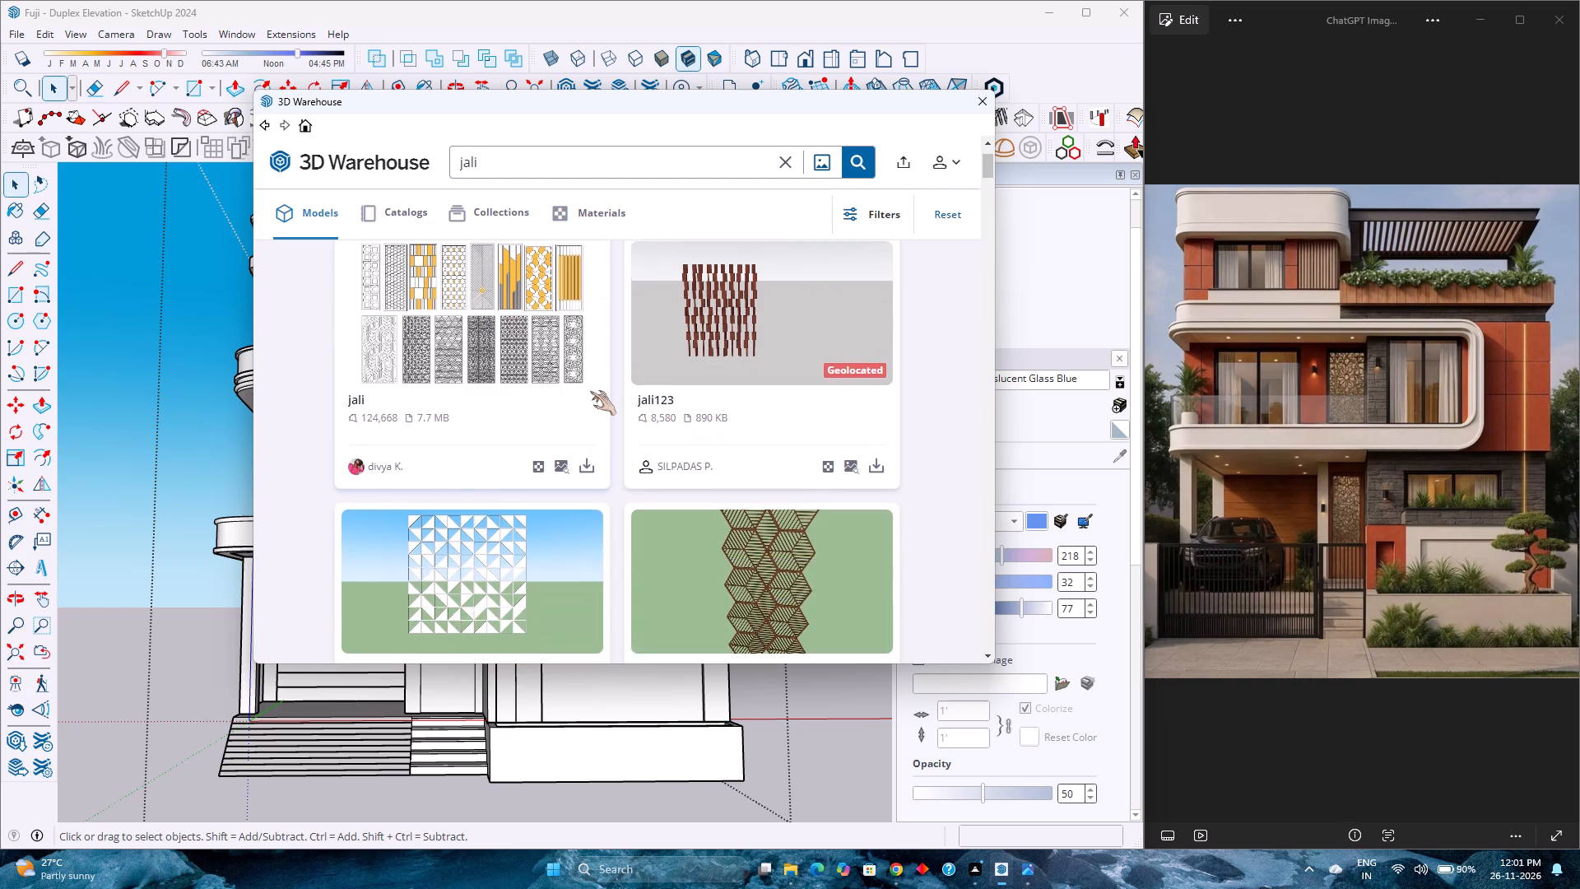
{"action": "scroll", "coordinate": [588, 393], "scroll_direction": "down", "scroll_amount": 8}
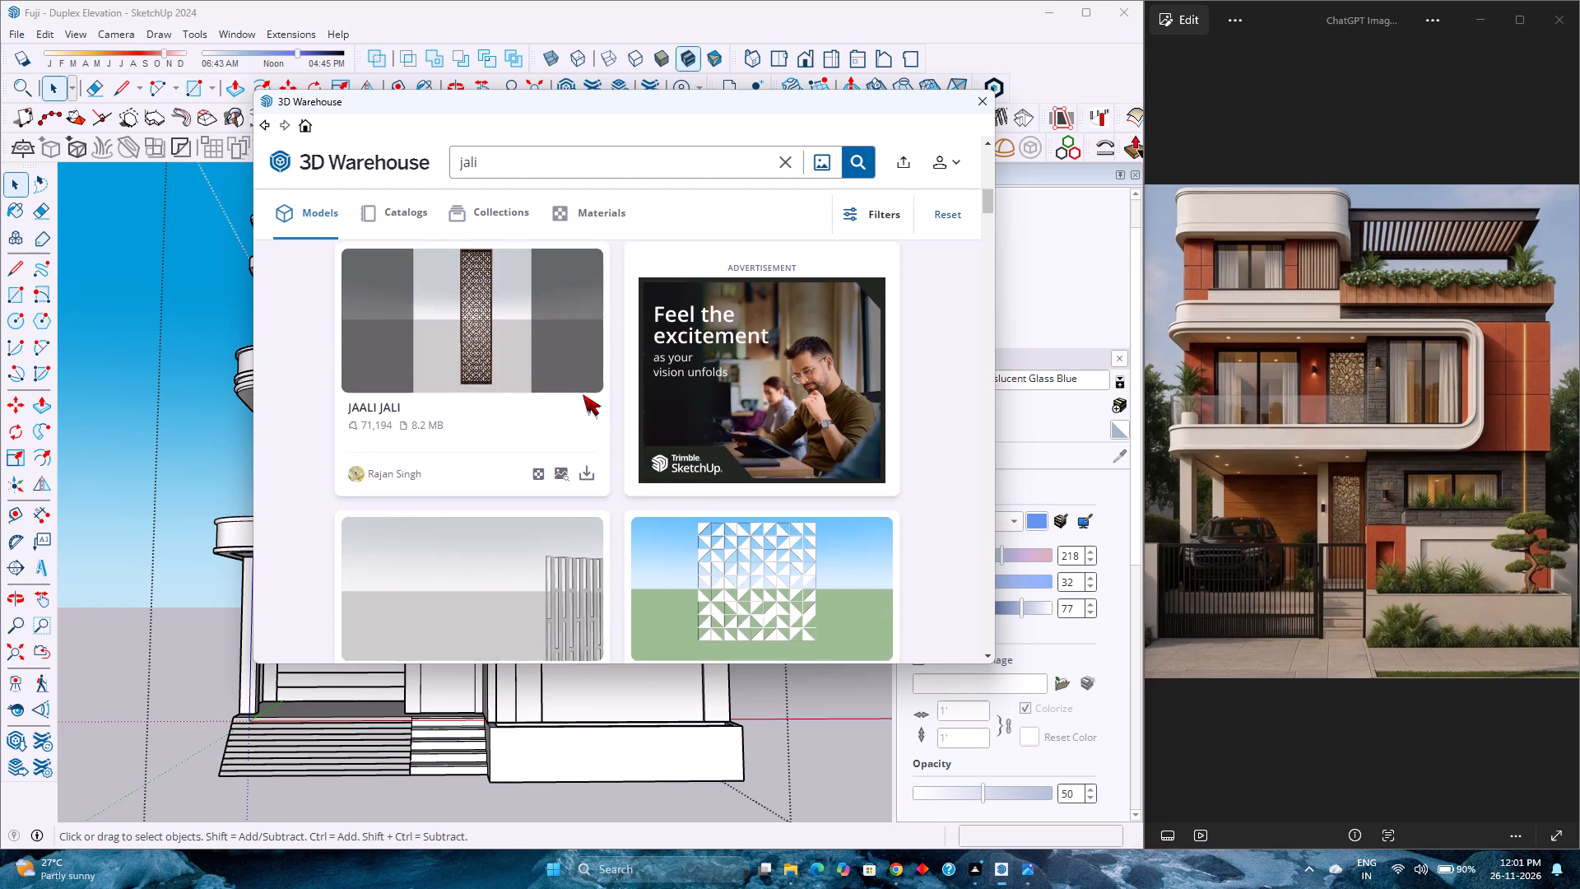
{"action": "scroll", "coordinate": [575, 397], "scroll_direction": "down", "scroll_amount": 9}
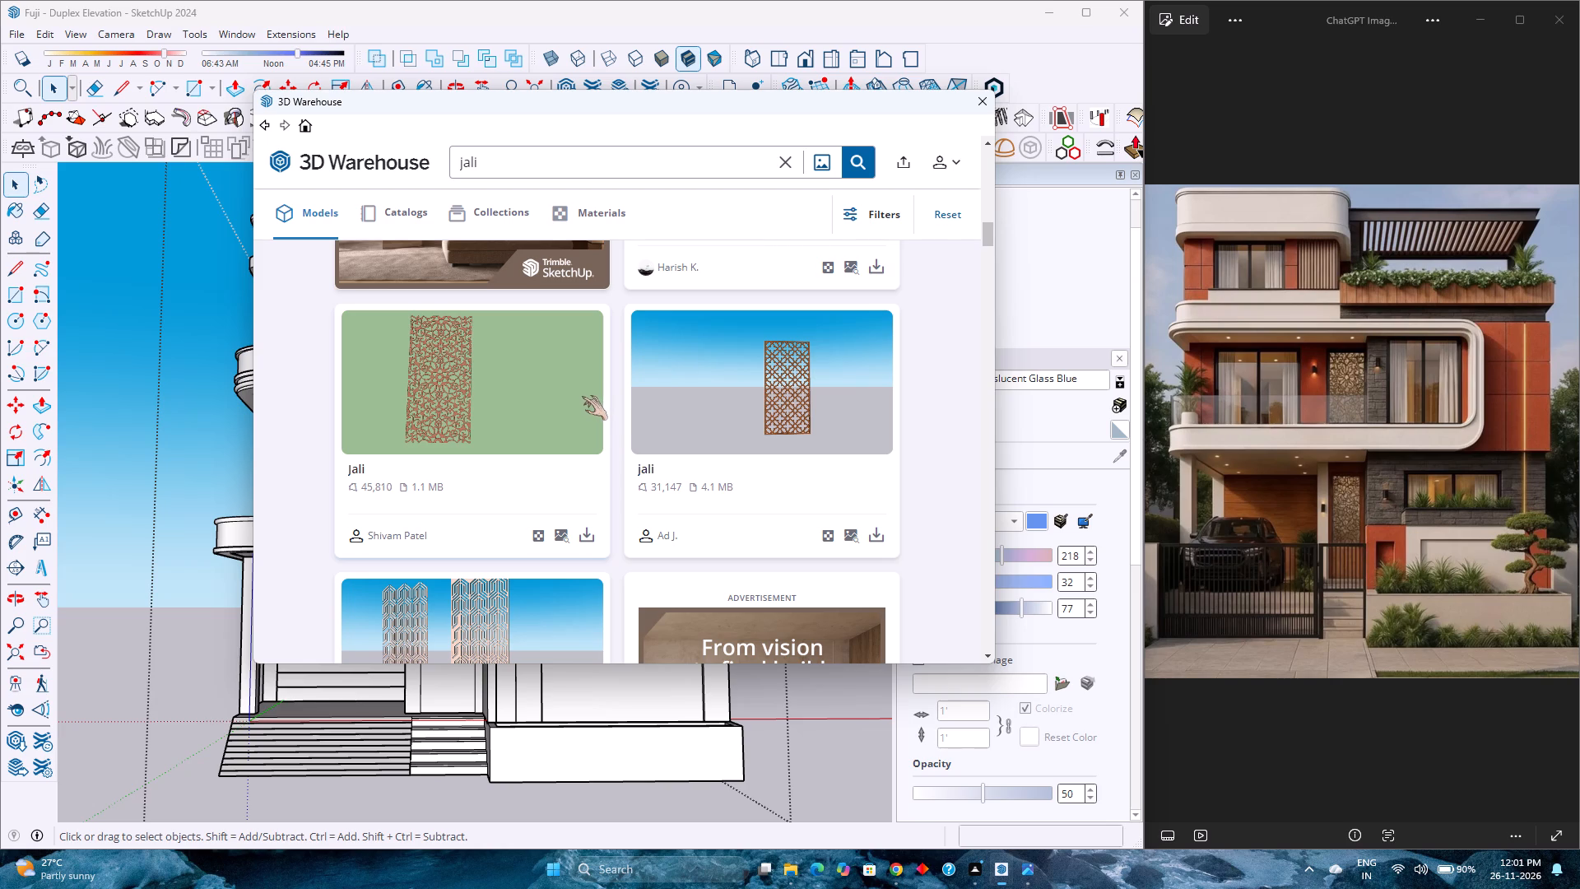
{"action": "left_click", "coordinate": [581, 538]}
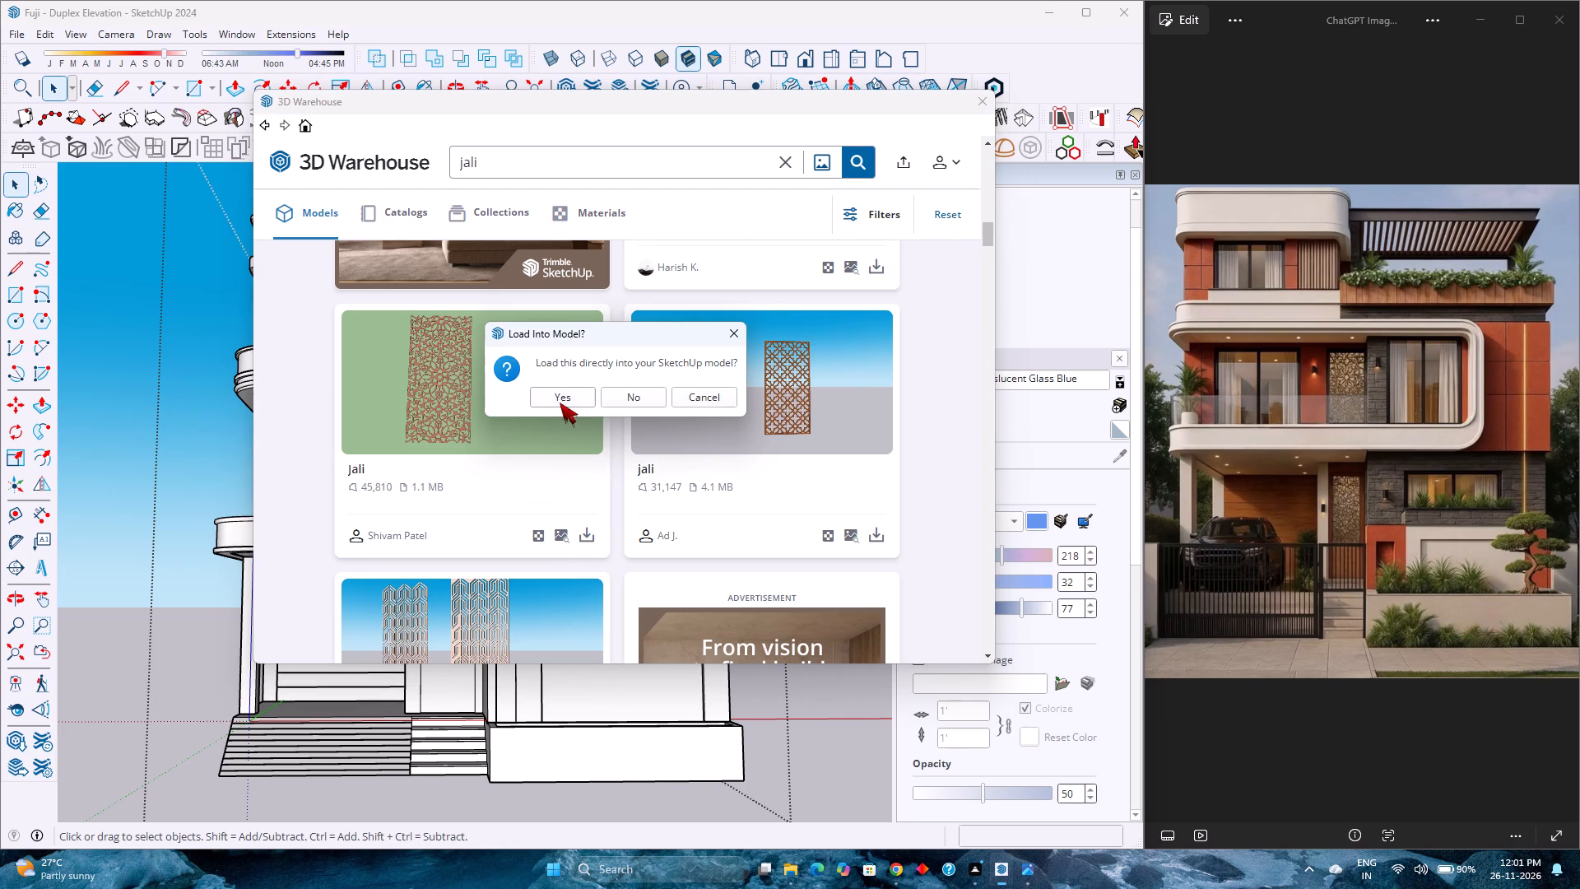
{"action": "left_click", "coordinate": [560, 403]}
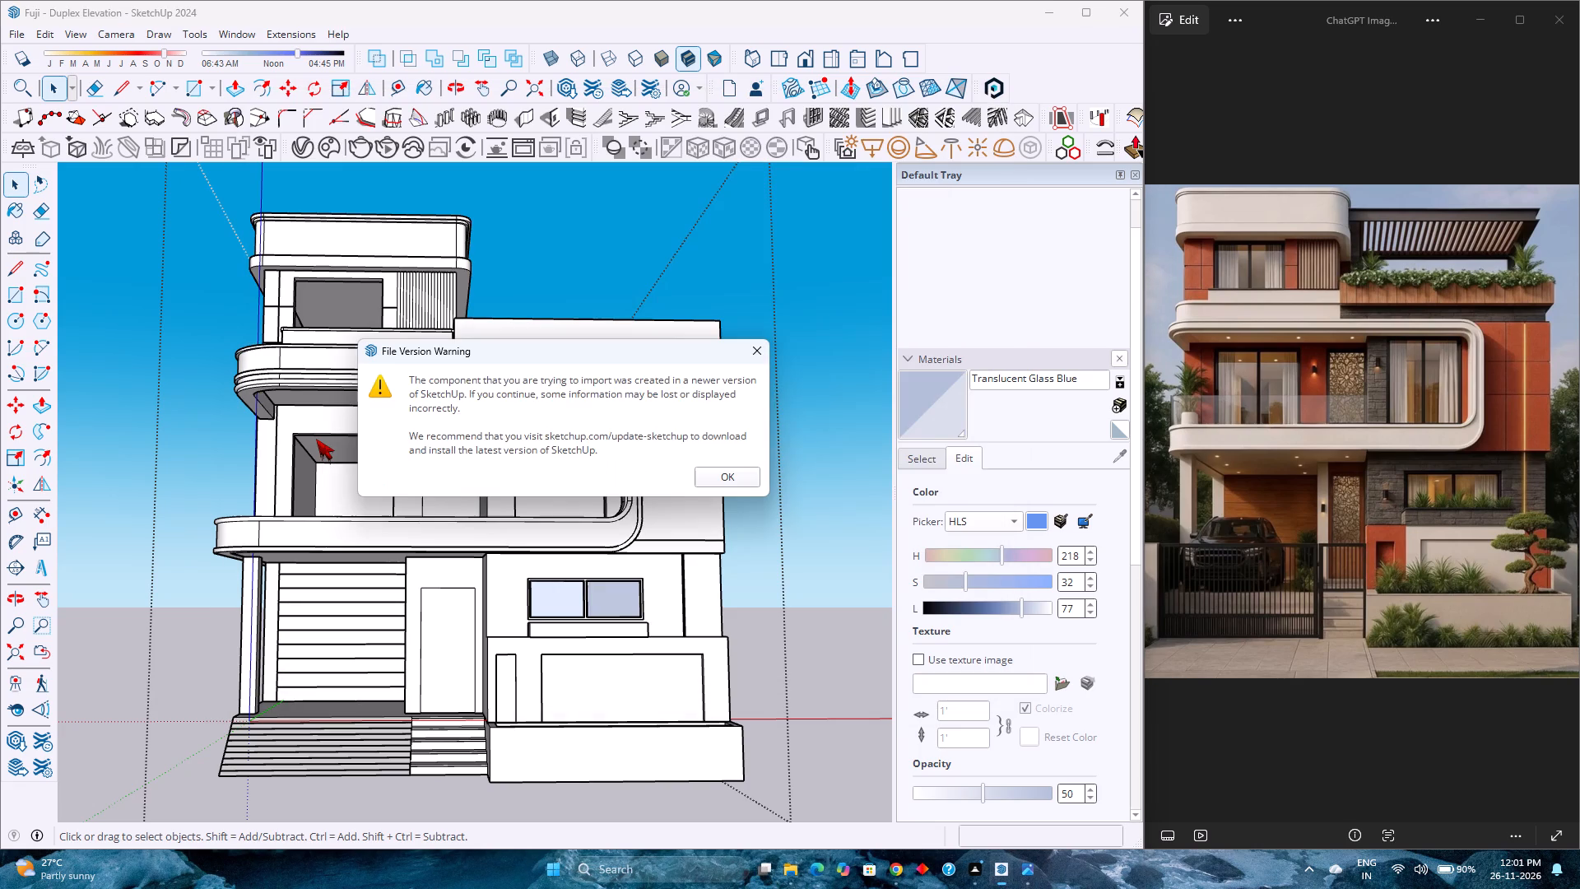
{"action": "left_click", "coordinate": [716, 482]}
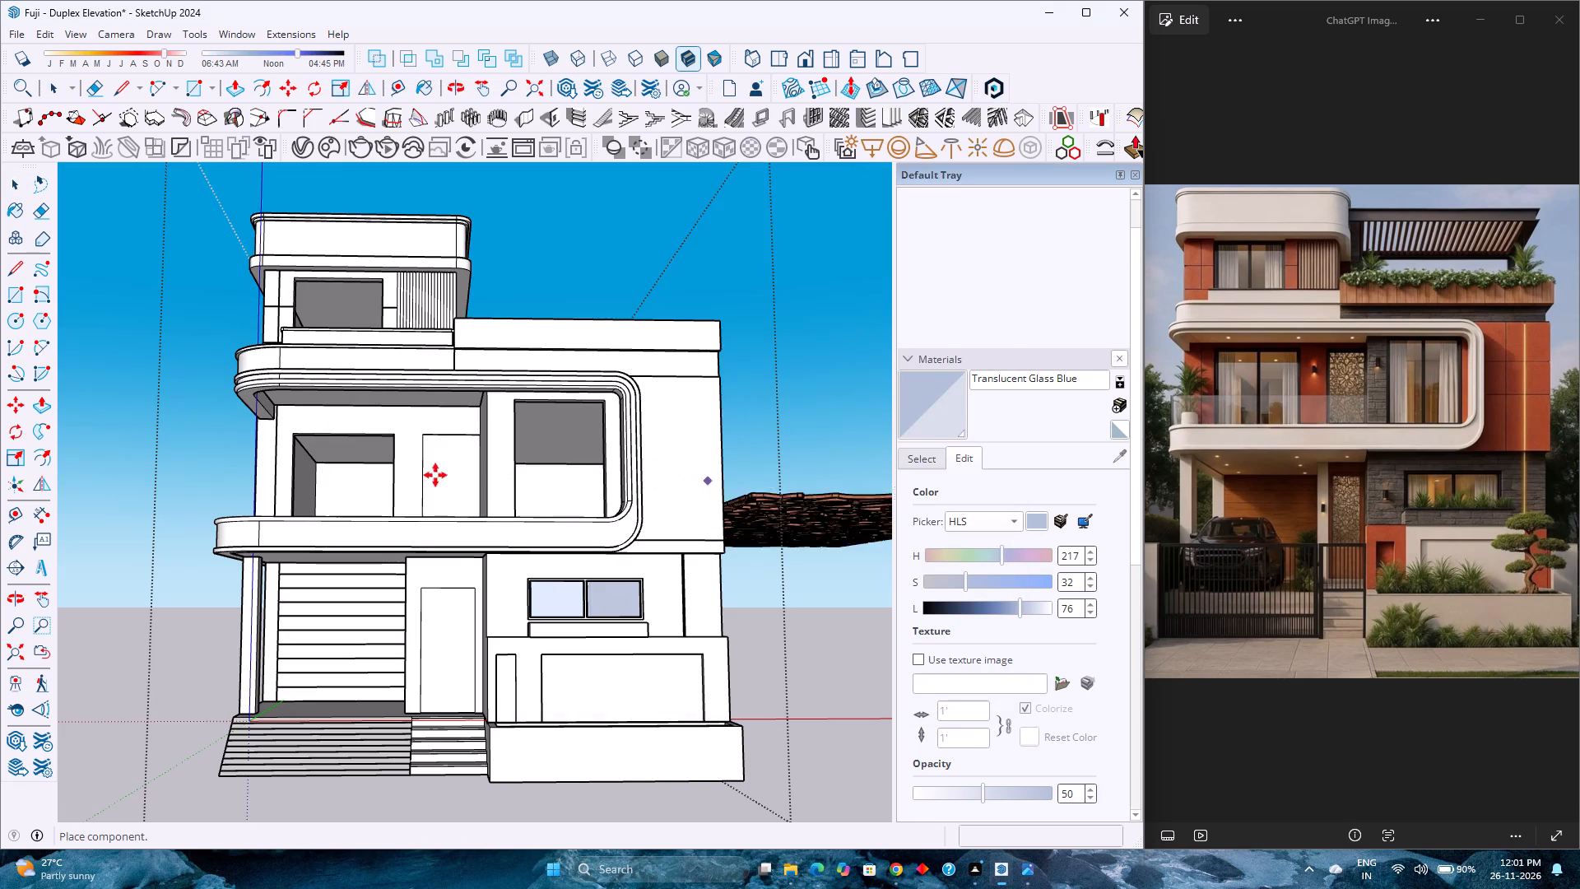
Place the loaded Jali component flat on the ground in front of the duplex.
{"action": "scroll", "coordinate": [377, 475], "scroll_direction": "down", "scroll_amount": 8}
{"action": "middle_click_drag", "start_coordinate": [377, 474], "coordinate": [342, 529]}
{"action": "scroll", "coordinate": [336, 528], "scroll_direction": "down", "scroll_amount": 2}
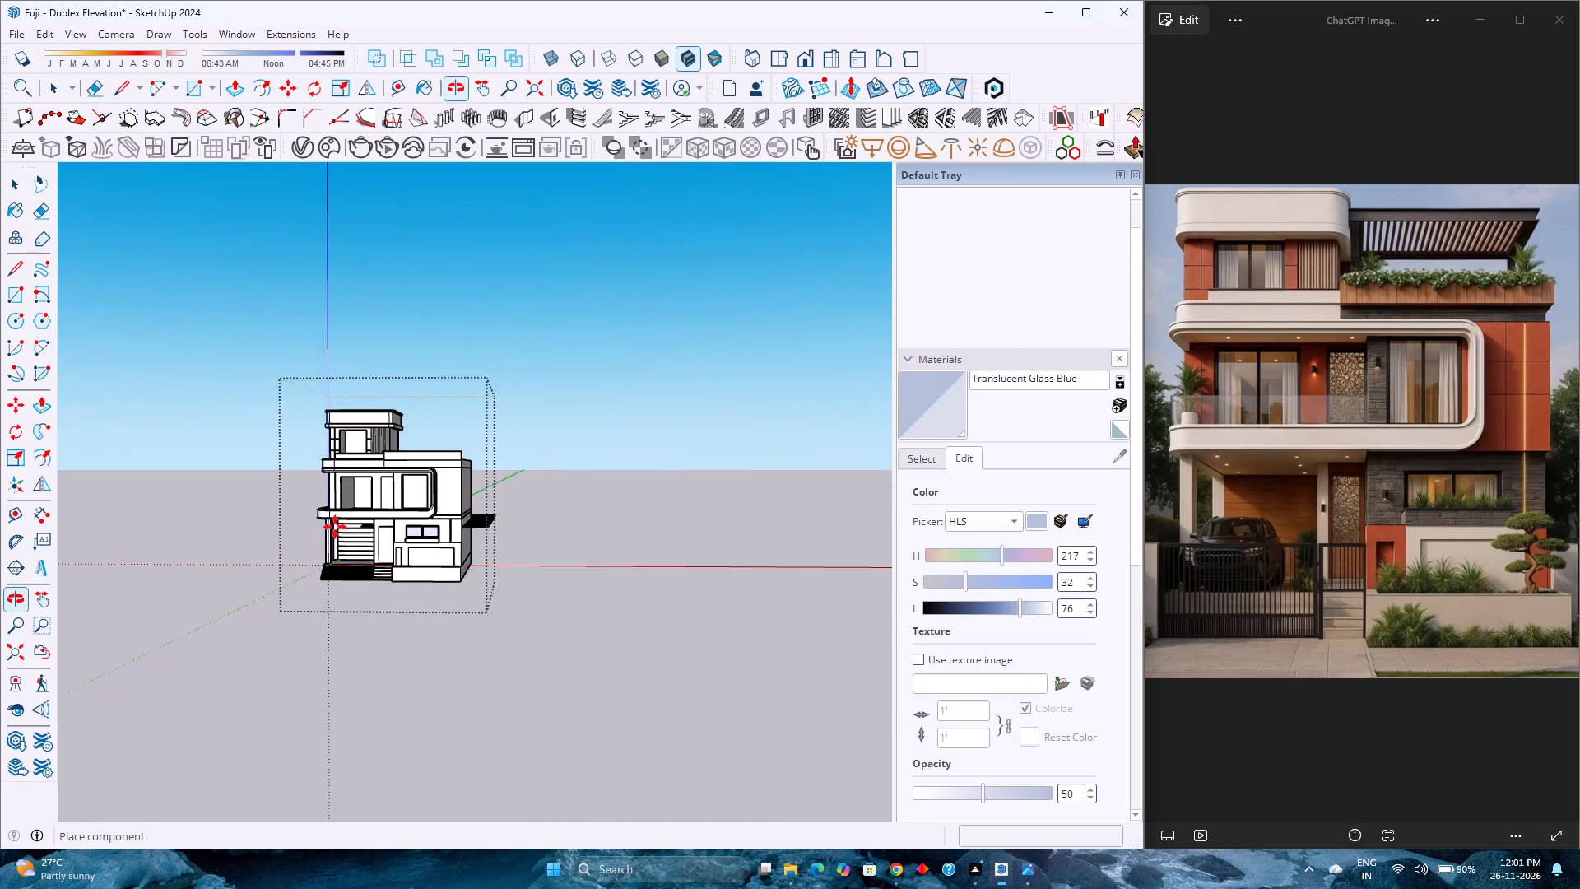
{"action": "scroll", "coordinate": [335, 527], "scroll_direction": "down", "scroll_amount": 1}
{"action": "scroll", "coordinate": [407, 609], "scroll_direction": "up", "scroll_amount": 2}
{"action": "left_click", "coordinate": [413, 617]}
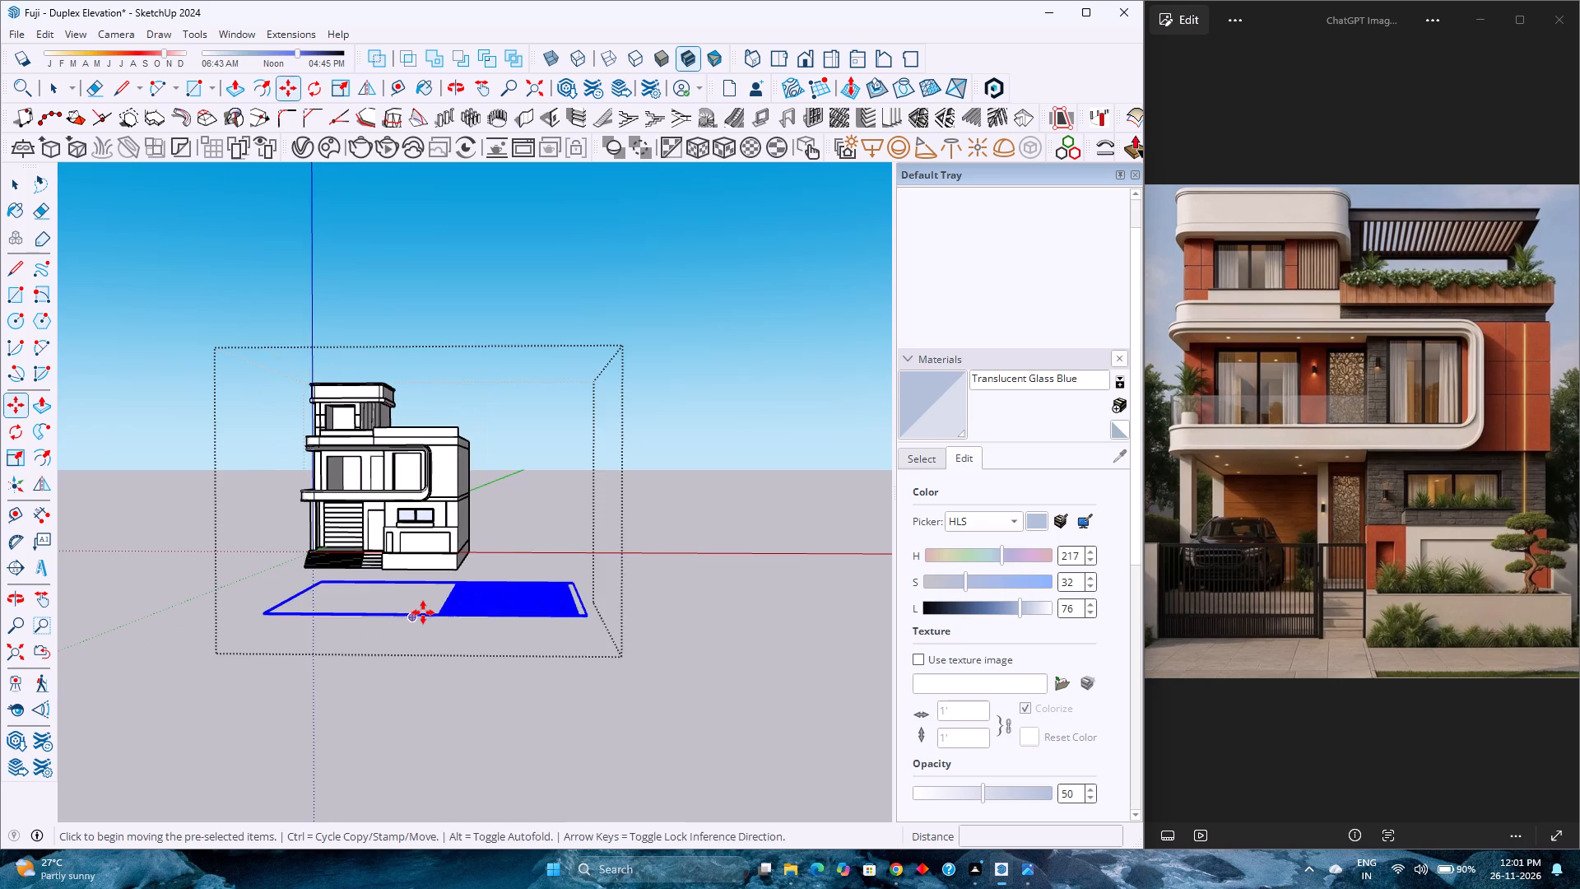
Move the Jali component sideways along the red axis until it lies clear of the building.
{"action": "middle_click_drag", "start_coordinate": [425, 608], "coordinate": [396, 798]}
{"action": "scroll", "coordinate": [534, 649], "scroll_direction": "up", "scroll_amount": 5}
{"action": "middle_click_drag", "start_coordinate": [530, 645], "coordinate": [524, 788]}
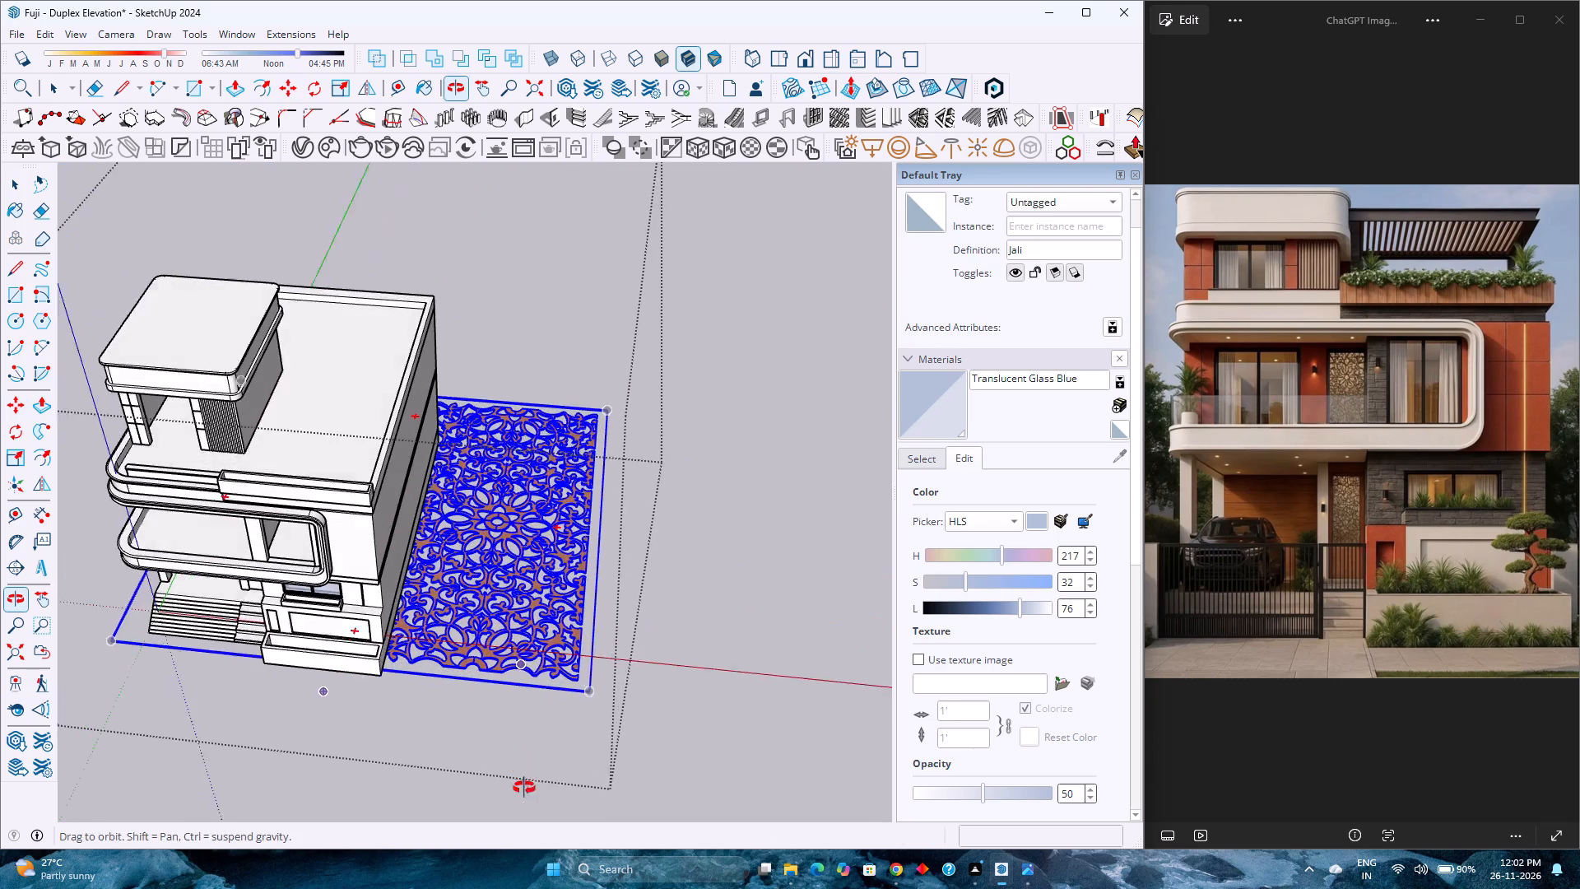
{"action": "middle_click_drag", "start_coordinate": [524, 788], "coordinate": [523, 796]}
{"action": "scroll", "coordinate": [492, 687], "scroll_direction": "up", "scroll_amount": 4}
{"action": "left_click", "coordinate": [628, 704]}
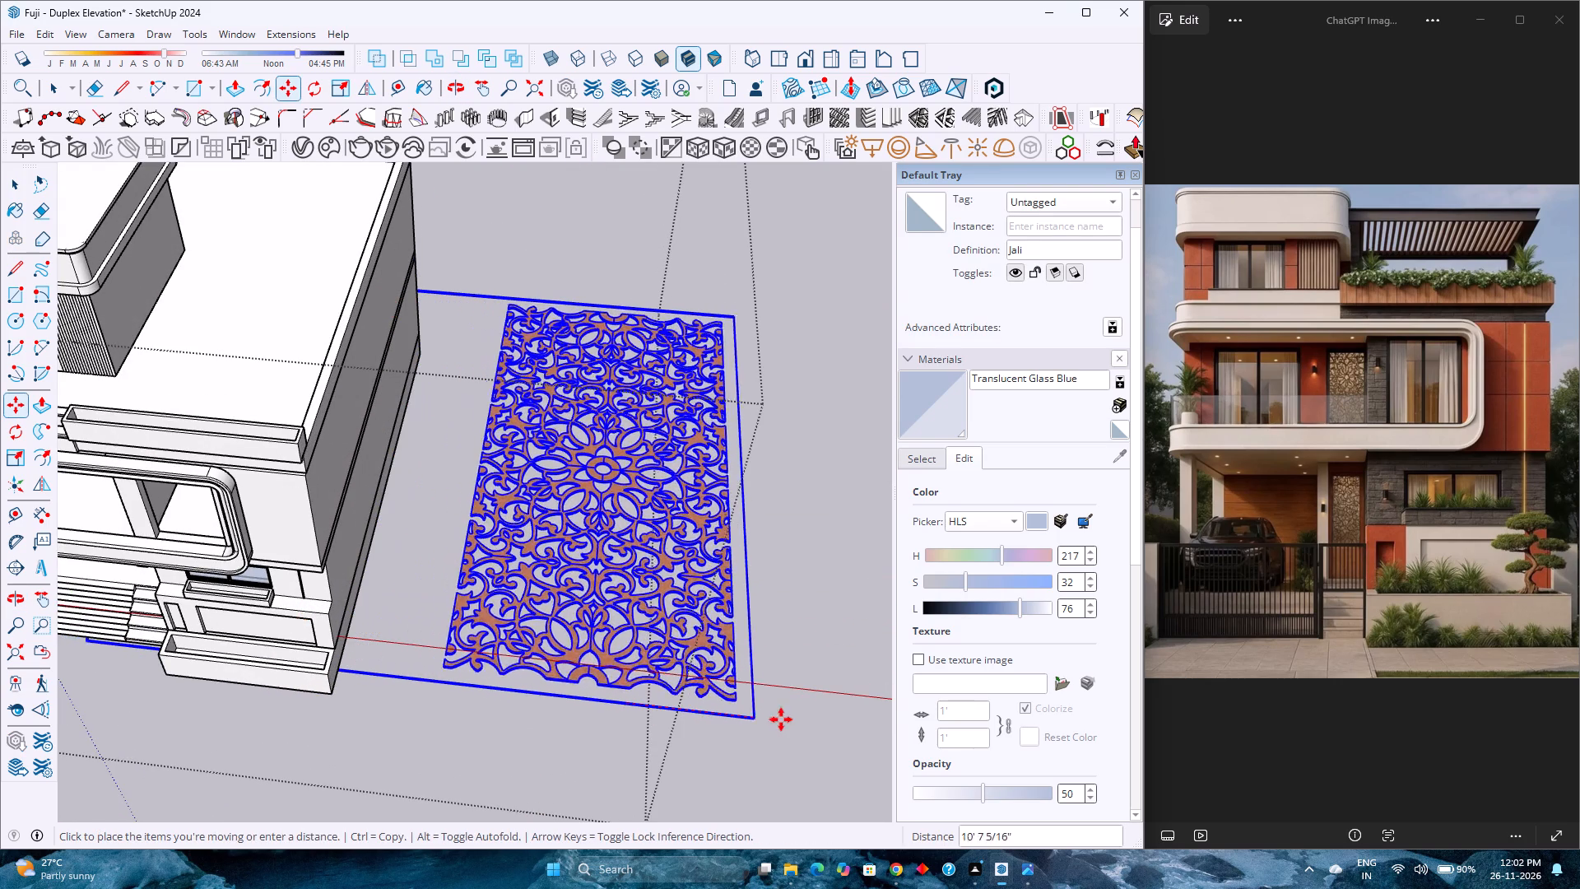
{"action": "left_click", "coordinate": [795, 719]}
{"action": "scroll", "coordinate": [656, 677], "scroll_direction": "down", "scroll_amount": 4}
{"action": "left_click", "coordinate": [758, 709]}
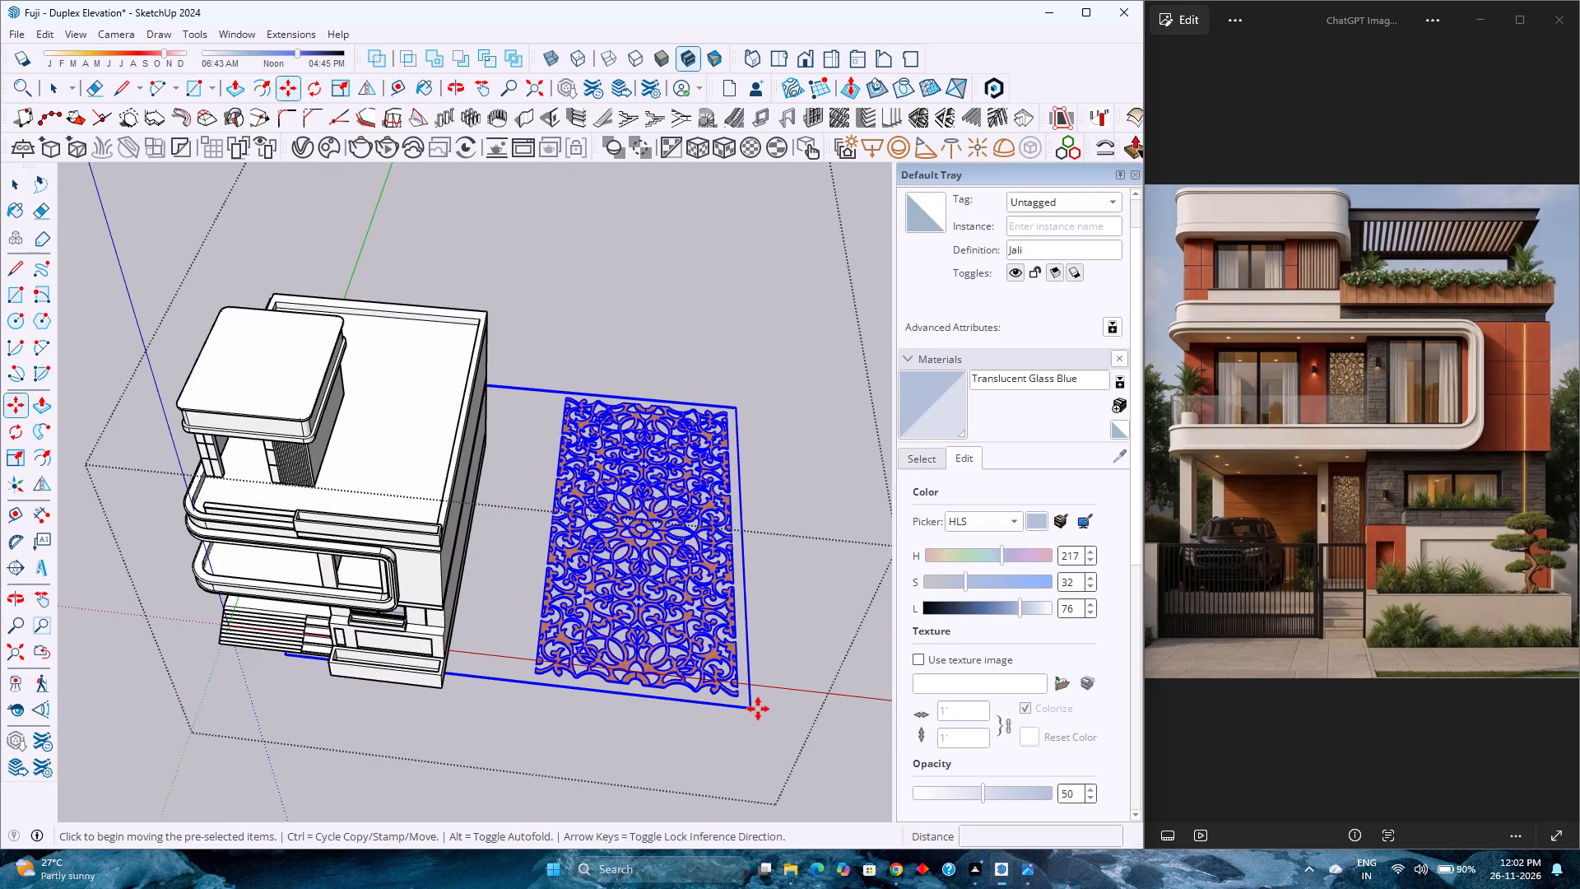
{"action": "scroll", "coordinate": [758, 709], "scroll_direction": "down", "scroll_amount": 7}
{"action": "middle_click", "coordinate": [758, 709], "text": "shift"}
{"action": "middle_click_drag", "start_coordinate": [749, 709], "coordinate": [463, 673], "text": "shift"}
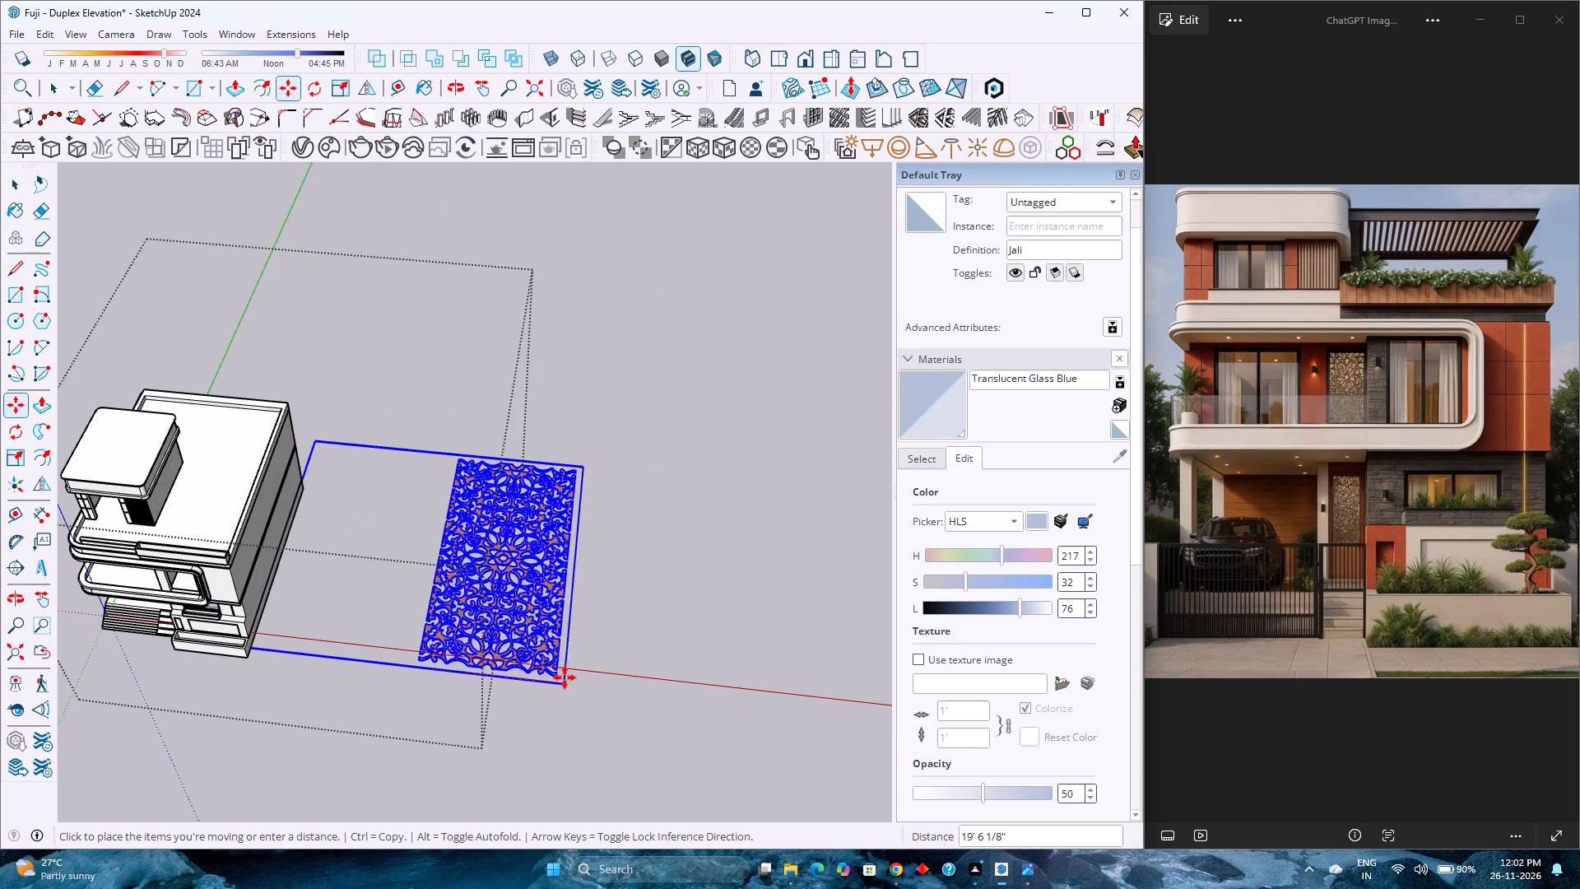
{"action": "left_click", "coordinate": [624, 688]}
{"action": "key", "text": "space"}
Open the Jali component for editing and unhide all of its hidden objects.
{"action": "double_click", "coordinate": [577, 653]}
{"action": "scroll", "coordinate": [577, 653], "scroll_direction": "up", "scroll_amount": 3}
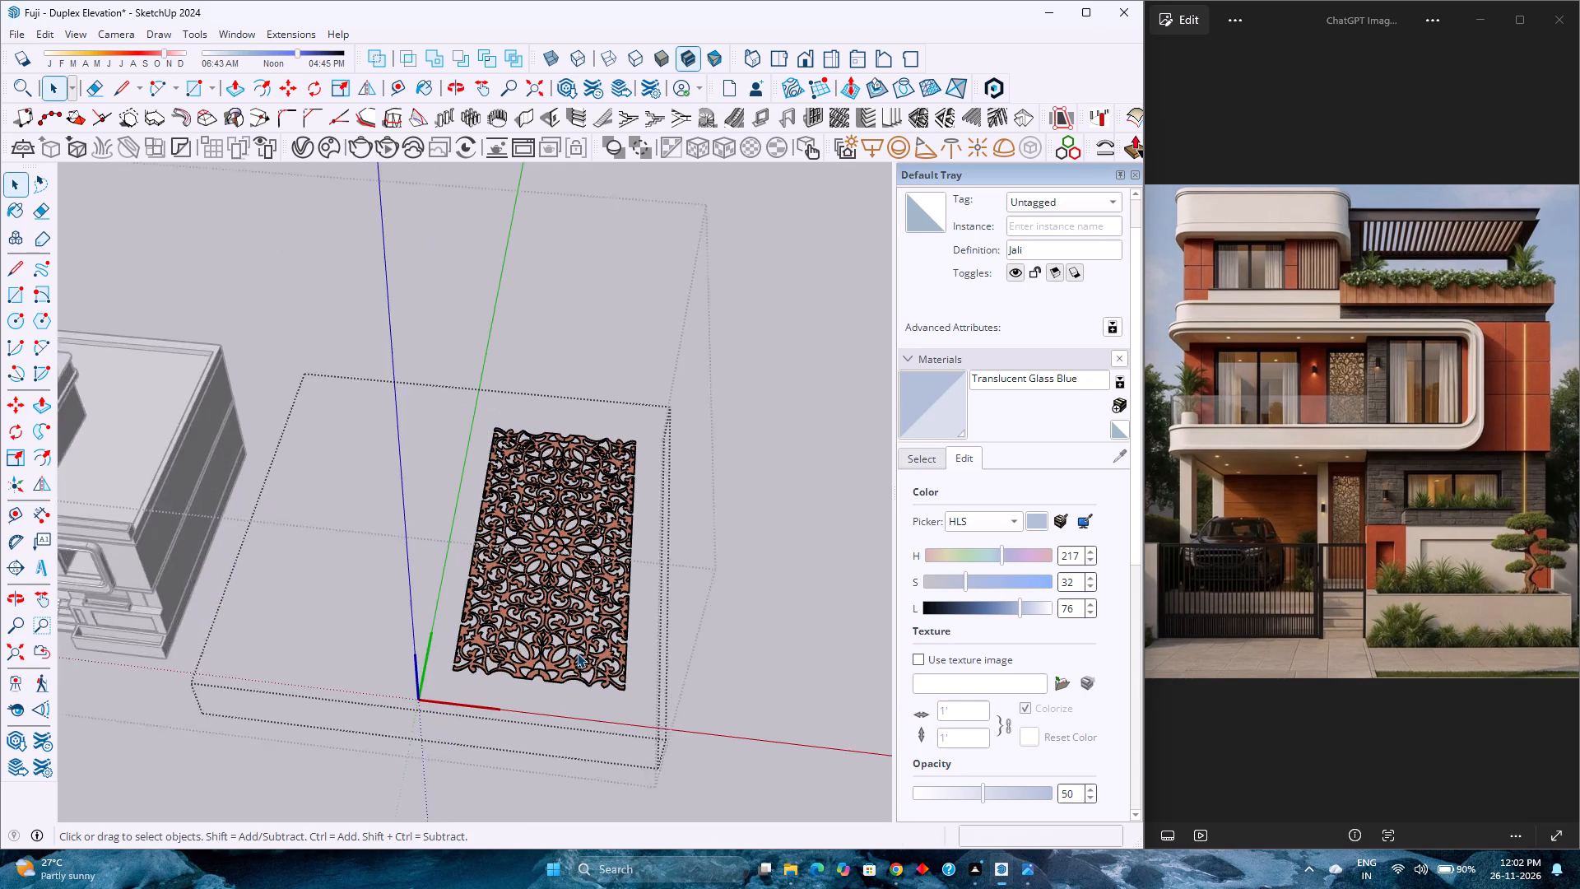
{"action": "left_click", "coordinate": [26, 40]}
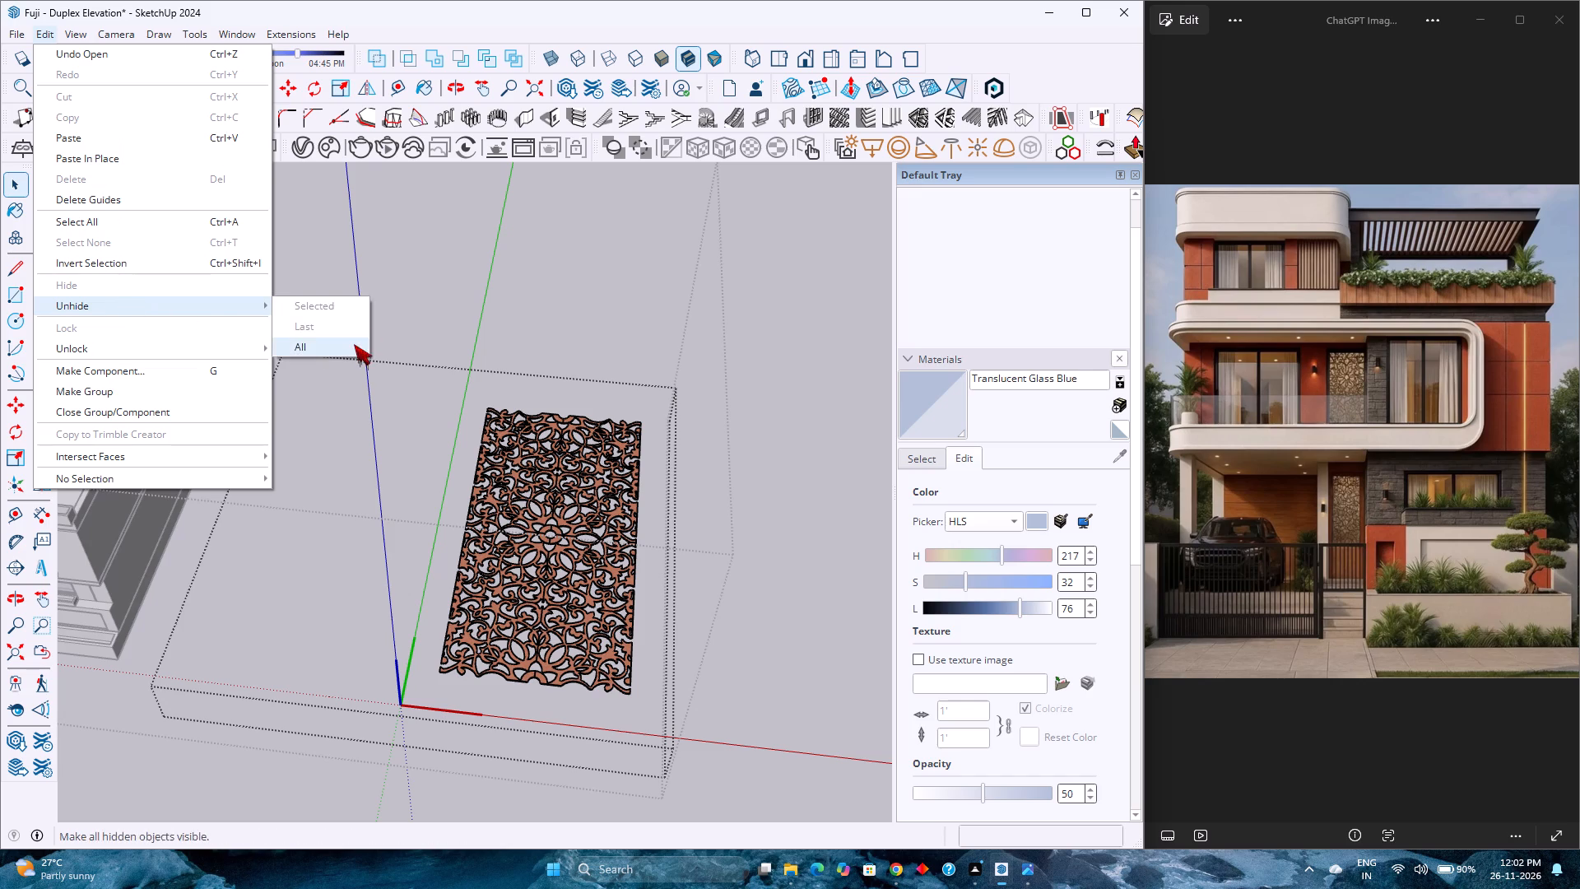
{"action": "left_click", "coordinate": [354, 344]}
Delete the small square lattice piece lying apart from the large jali panel inside the component.
{"action": "scroll", "coordinate": [276, 649], "scroll_direction": "up", "scroll_amount": 4}
{"action": "left_click", "coordinate": [274, 617]}
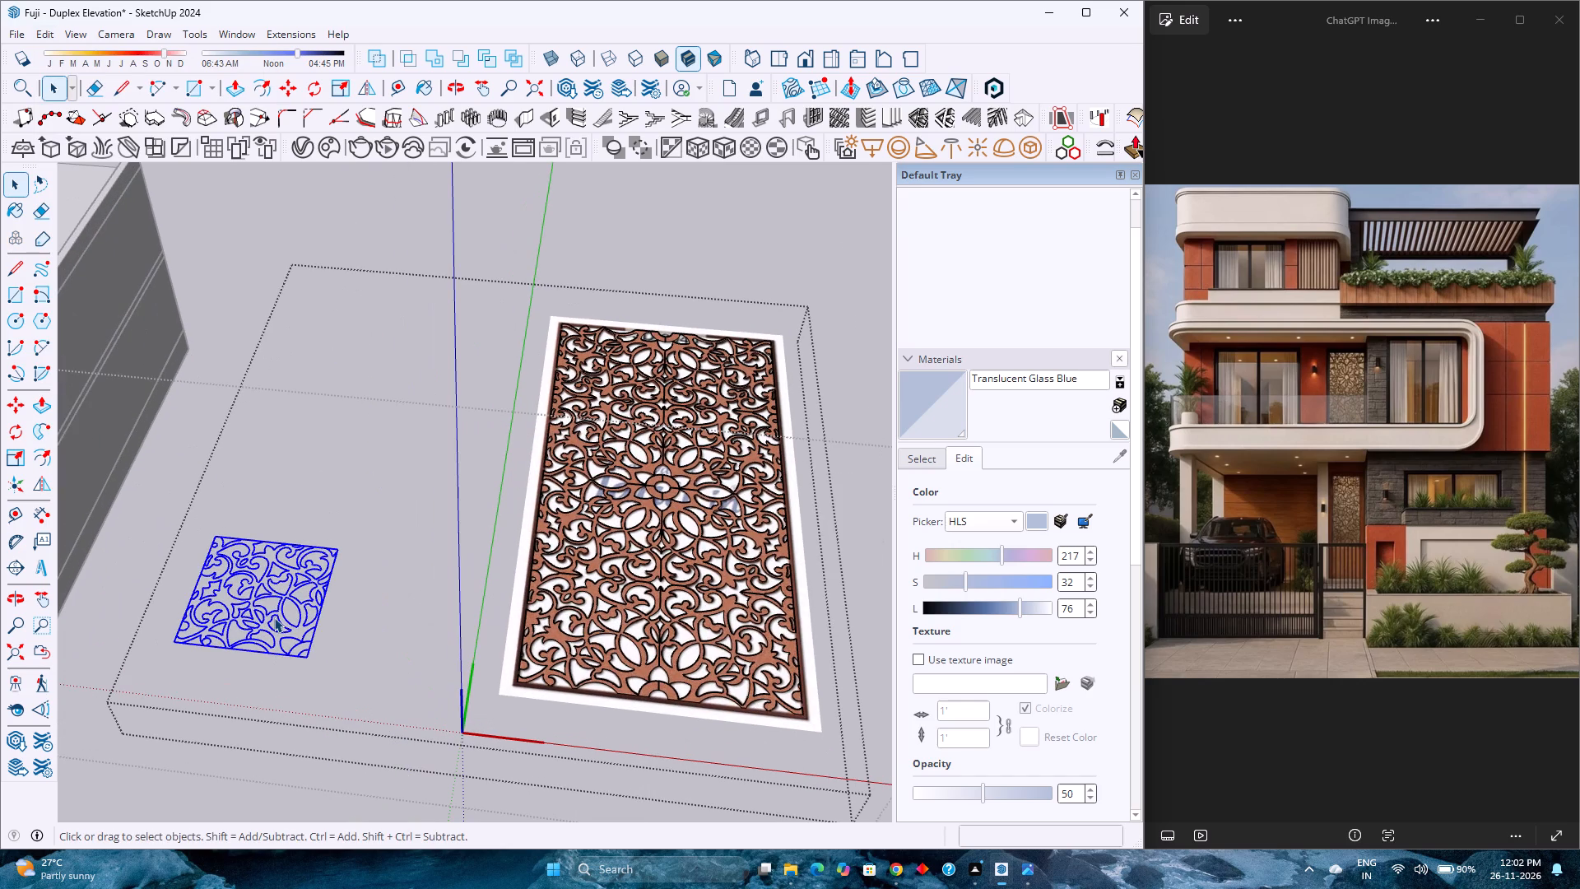
{"action": "key", "text": "Delete"}
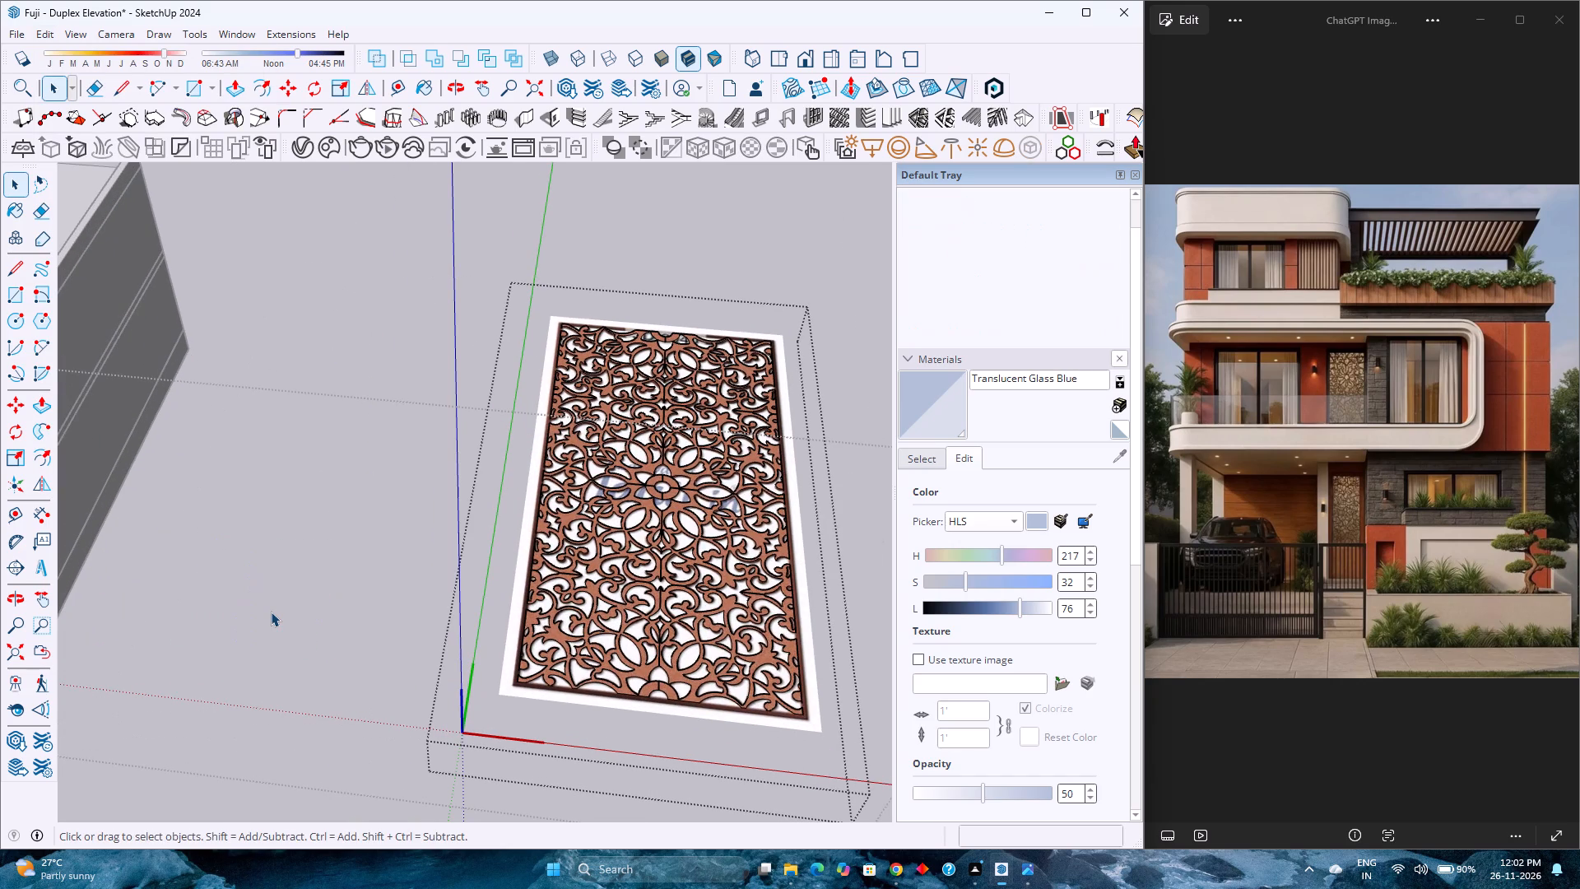
Delete the white JD-3040.jpg reference image lying behind the jali panel inside the component.
{"action": "scroll", "coordinate": [490, 705], "scroll_direction": "up", "scroll_amount": 9}
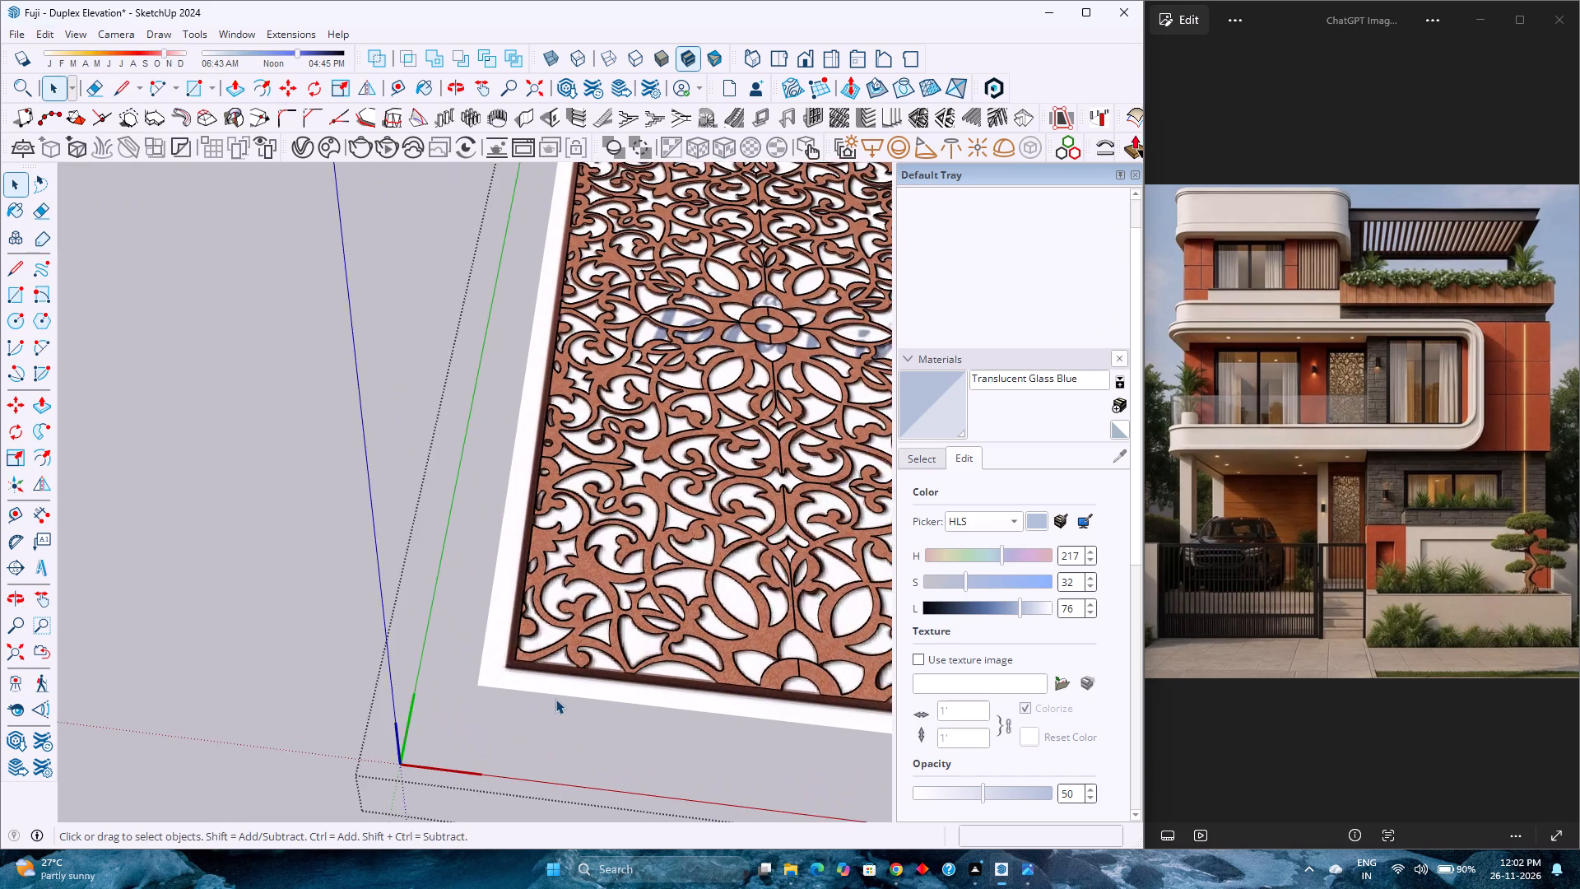
{"action": "middle_click_drag", "start_coordinate": [556, 702], "coordinate": [554, 775]}
{"action": "left_click", "coordinate": [520, 722]}
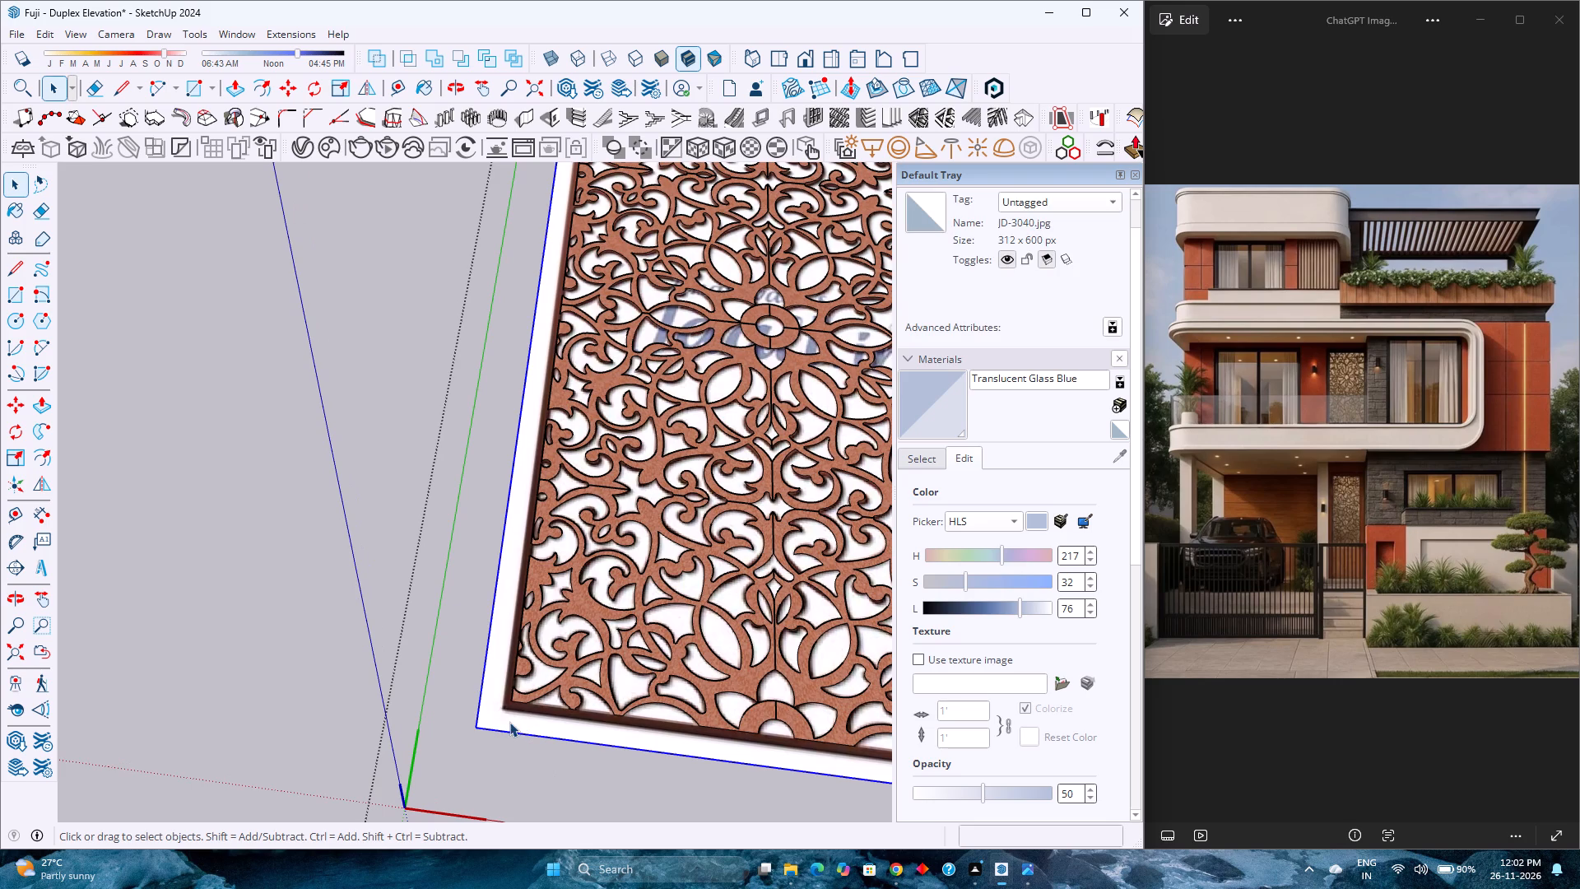
{"action": "key", "text": "Delete"}
{"action": "scroll", "coordinate": [400, 679], "scroll_direction": "down", "scroll_amount": 10}
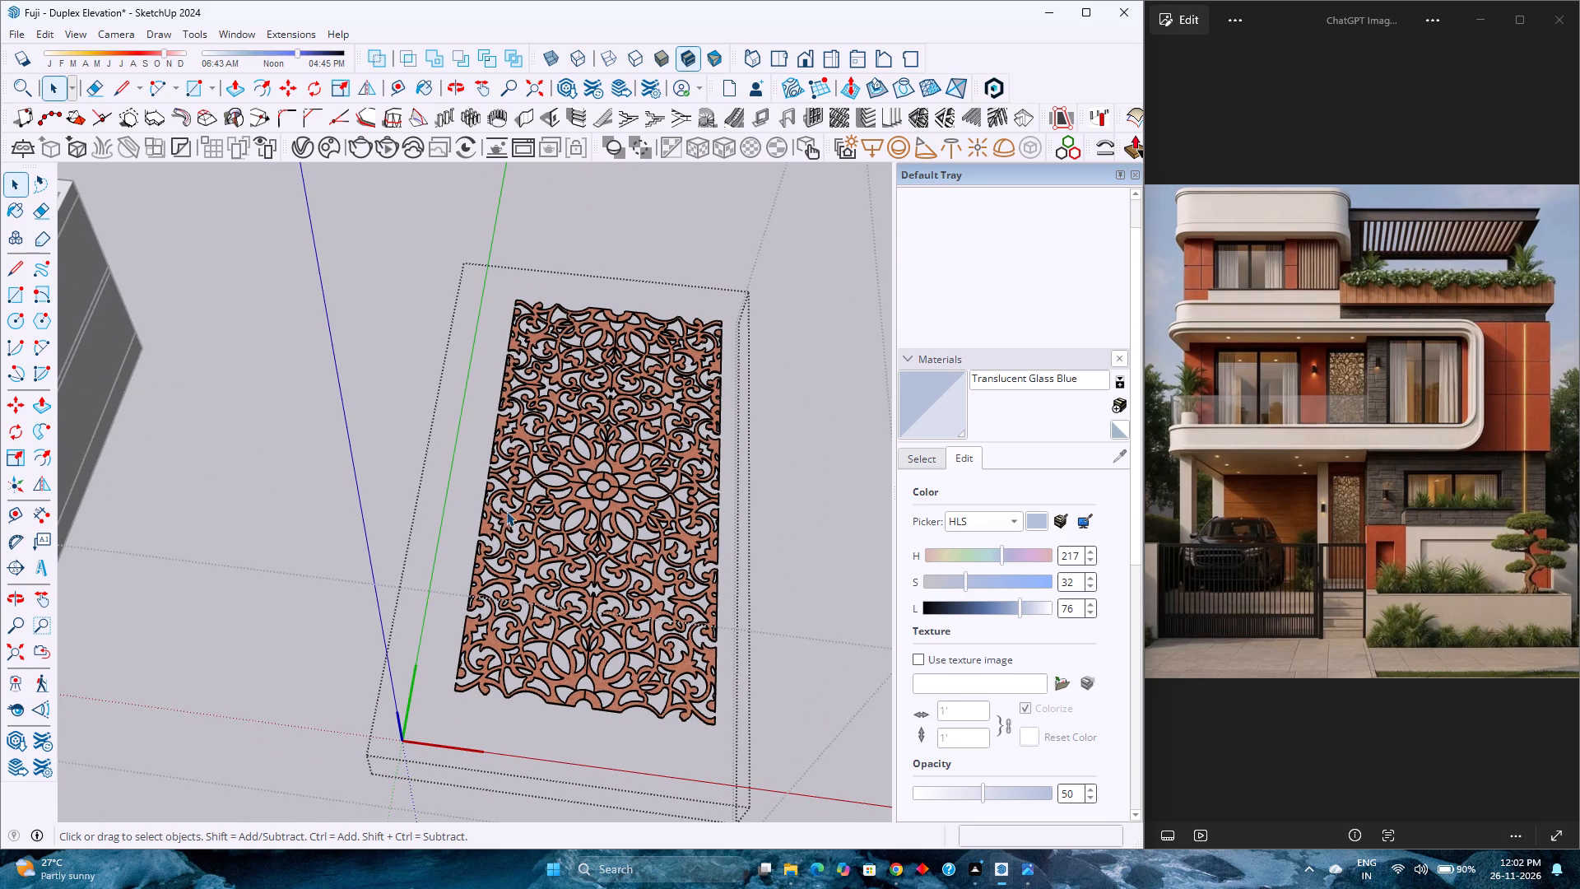
Draw a flat rectangle between opposite corners of the jali panel, about 27' 7" by 56' 3".
{"action": "scroll", "coordinate": [547, 593], "scroll_direction": "up", "scroll_amount": 2}
{"action": "middle_click_drag", "start_coordinate": [548, 593], "coordinate": [574, 645]}
{"action": "middle_click", "coordinate": [574, 645]}
{"action": "left_click", "coordinate": [575, 595]}
{"action": "scroll", "coordinate": [583, 590], "scroll_direction": "up", "scroll_amount": 4}
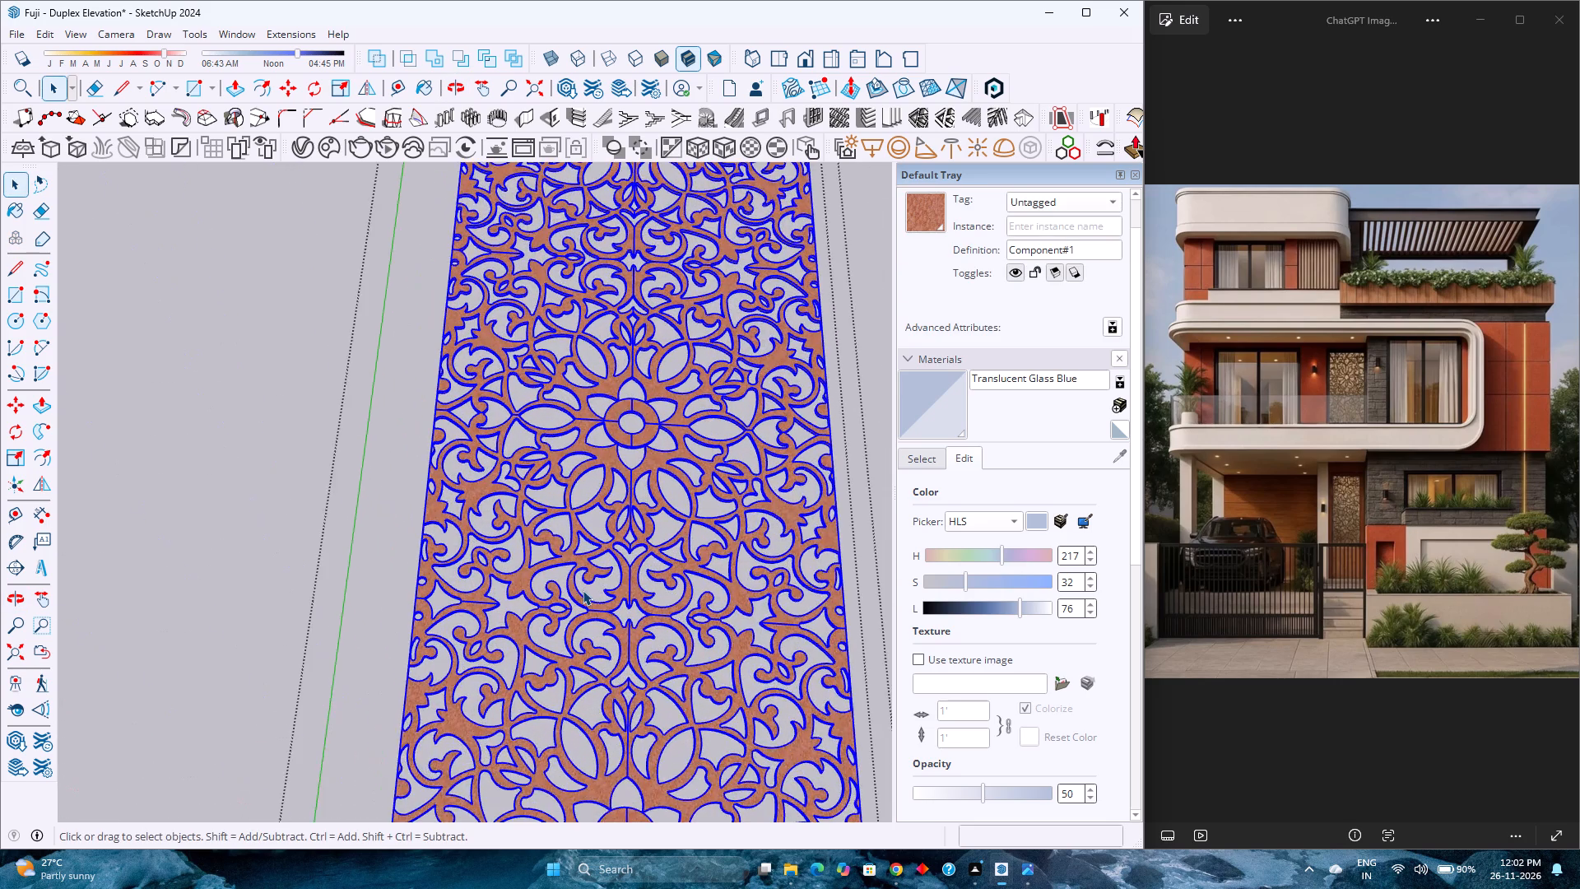
{"action": "scroll", "coordinate": [583, 590], "scroll_direction": "up", "scroll_amount": 3}
{"action": "middle_click_drag", "start_coordinate": [583, 590], "coordinate": [603, 700]}
{"action": "scroll", "coordinate": [569, 593], "scroll_direction": "down", "scroll_amount": 7}
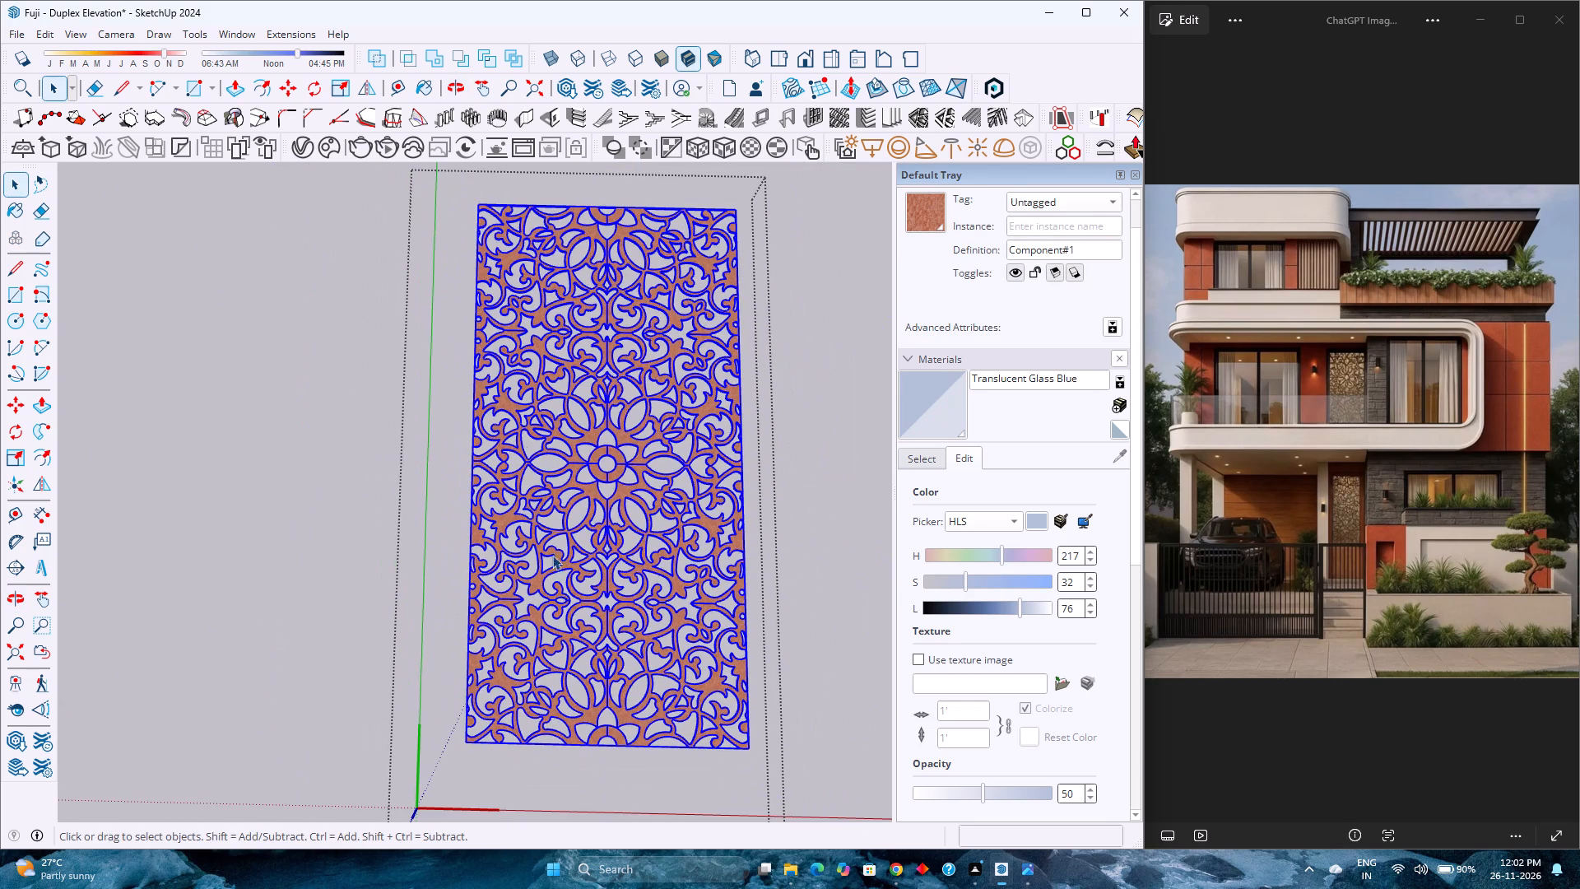
{"action": "left_click", "coordinate": [184, 83]}
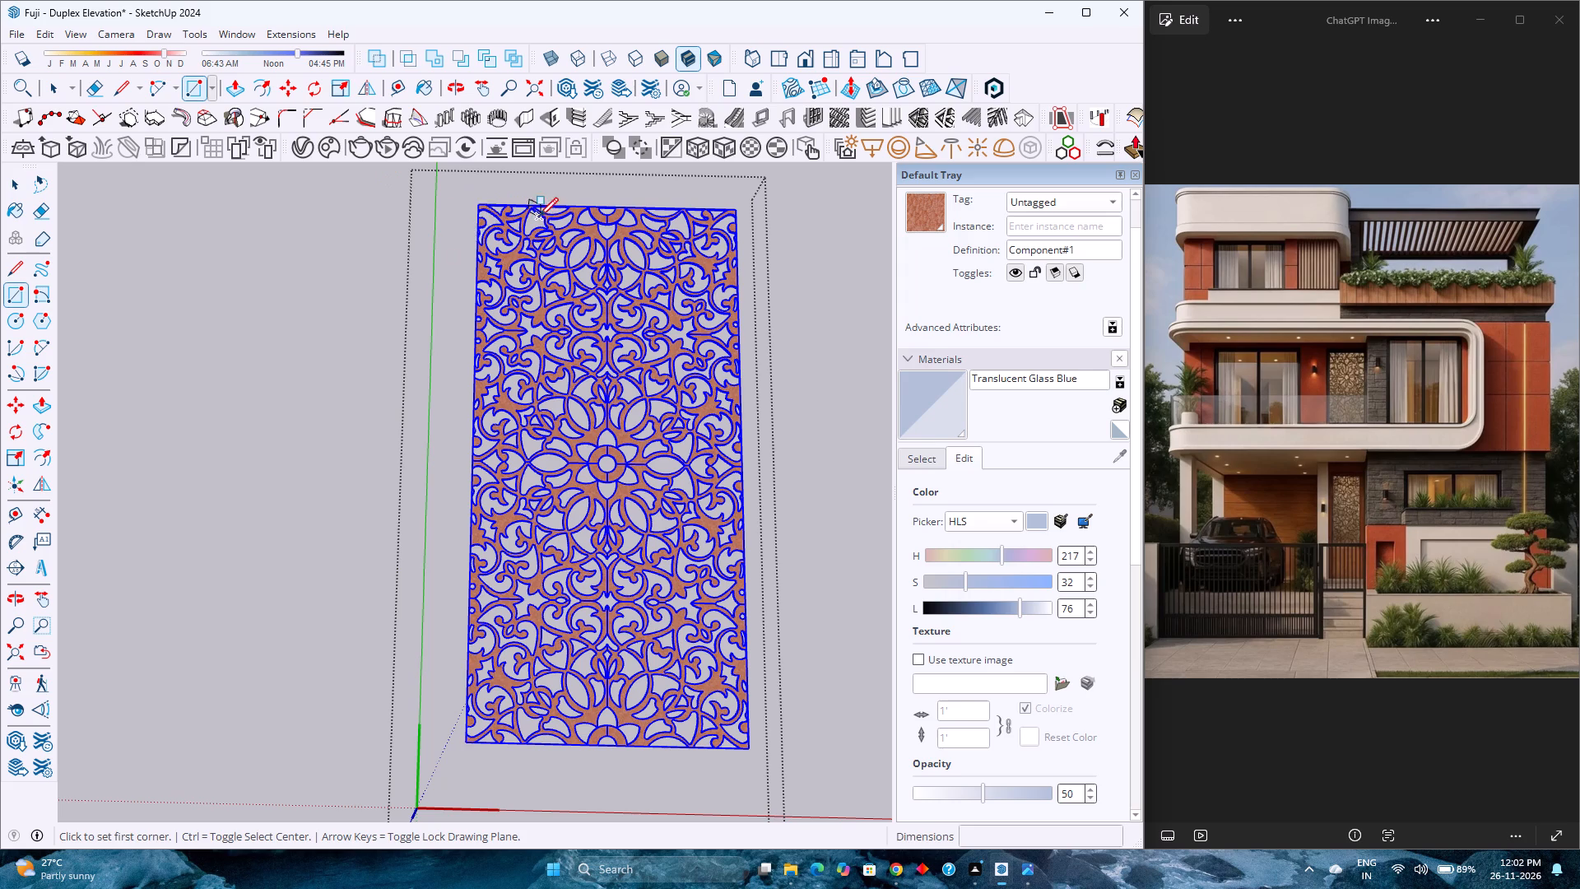
{"action": "scroll", "coordinate": [458, 198], "scroll_direction": "up", "scroll_amount": 18}
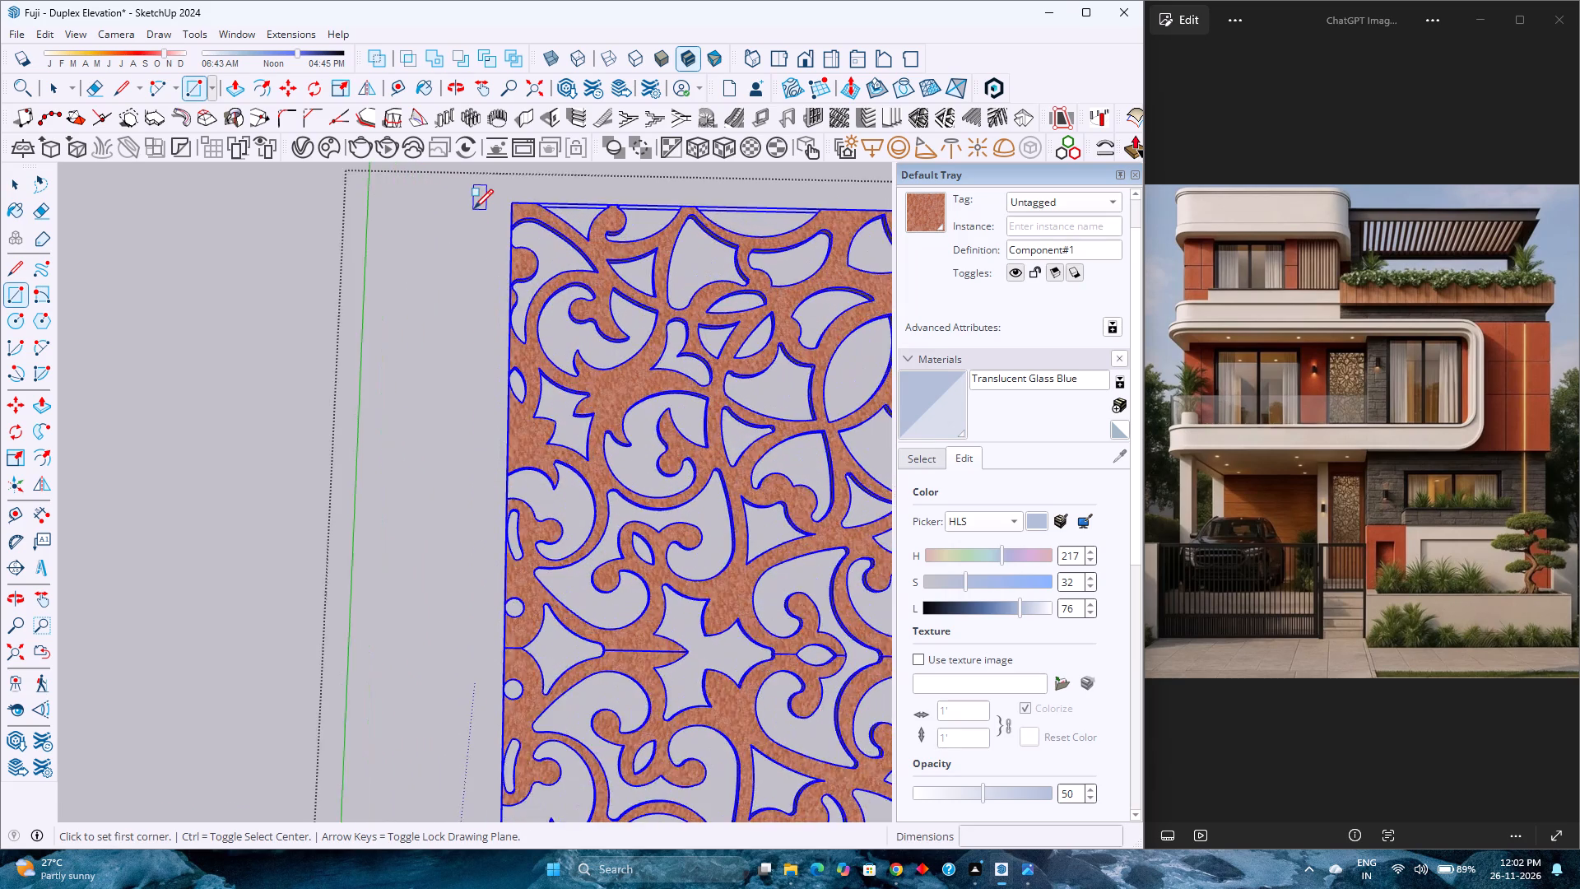
{"action": "scroll", "coordinate": [474, 208], "scroll_direction": "up", "scroll_amount": 7}
{"action": "middle_click_drag", "start_coordinate": [477, 210], "coordinate": [682, 296]}
{"action": "scroll", "coordinate": [656, 296], "scroll_direction": "down", "scroll_amount": 8}
{"action": "middle_click", "coordinate": [560, 351], "text": "shift"}
{"action": "middle_click_drag", "start_coordinate": [553, 363], "coordinate": [399, 691], "text": "shift"}
{"action": "scroll", "coordinate": [285, 513], "scroll_direction": "up", "scroll_amount": 5}
{"action": "middle_click_drag", "start_coordinate": [296, 495], "coordinate": [567, 464]}
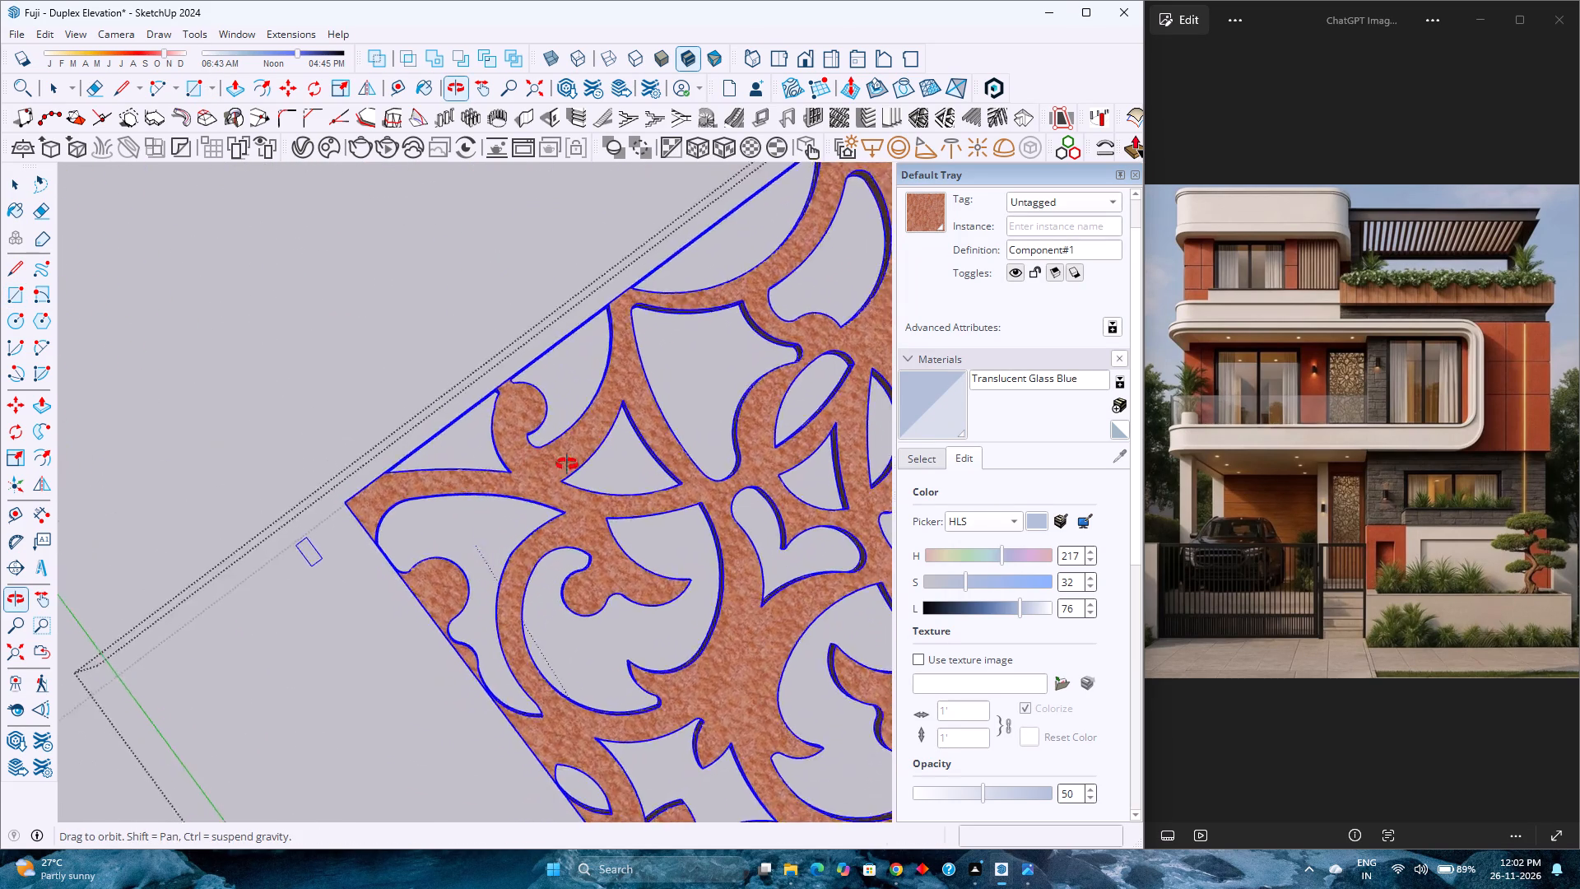
{"action": "middle_click_drag", "start_coordinate": [567, 464], "coordinate": [727, 410]}
{"action": "middle_click_drag", "start_coordinate": [330, 572], "coordinate": [498, 388]}
{"action": "scroll", "coordinate": [393, 590], "scroll_direction": "up", "scroll_amount": 3}
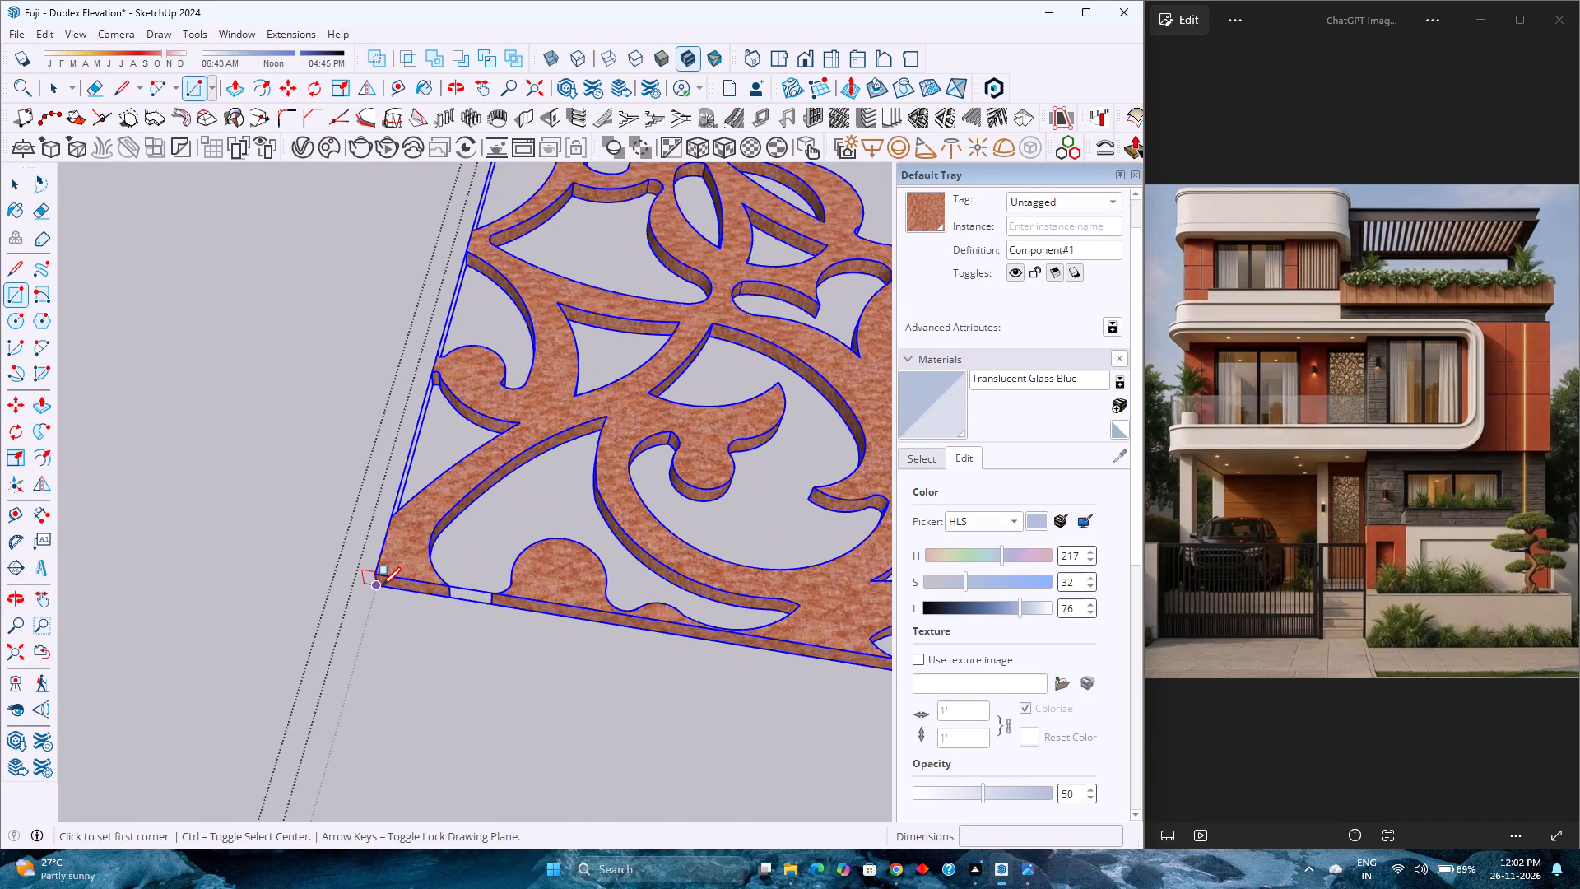
{"action": "left_click", "coordinate": [382, 585]}
{"action": "scroll", "coordinate": [249, 609], "scroll_direction": "down", "scroll_amount": 18}
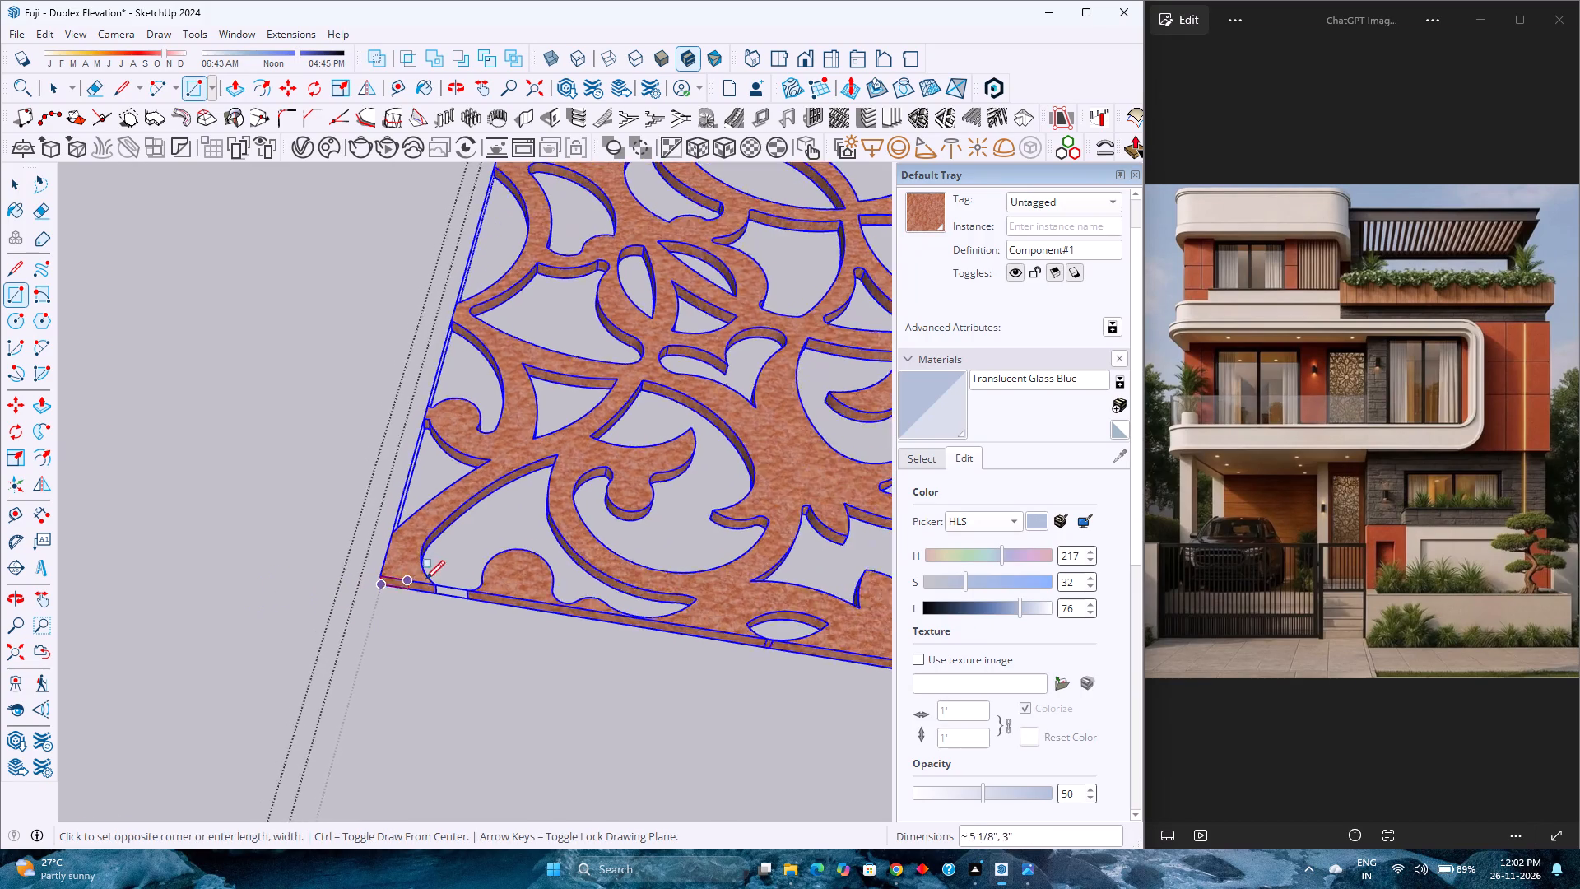
{"action": "scroll", "coordinate": [425, 579], "scroll_direction": "down", "scroll_amount": 20}
{"action": "scroll", "coordinate": [425, 579], "scroll_direction": "down", "scroll_amount": 3}
{"action": "middle_click_drag", "start_coordinate": [534, 542], "coordinate": [125, 576], "text": "shift"}
{"action": "scroll", "coordinate": [157, 568], "scroll_direction": "down", "scroll_amount": 10}
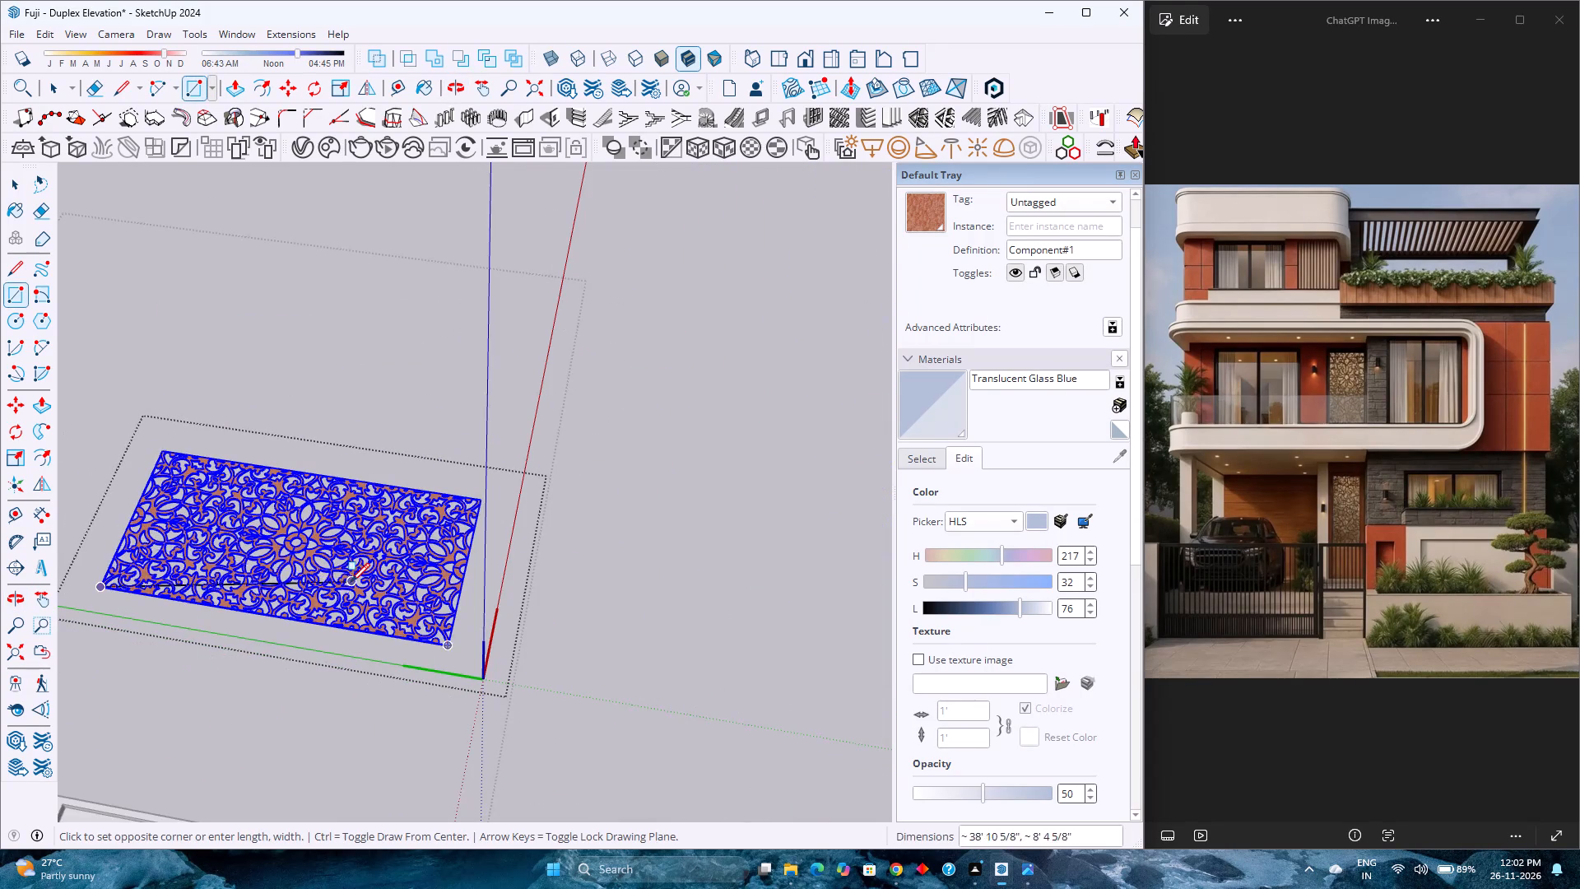
{"action": "key", "text": "Up"}
{"action": "scroll", "coordinate": [423, 528], "scroll_direction": "up", "scroll_amount": 20}
{"action": "scroll", "coordinate": [423, 528], "scroll_direction": "up", "scroll_amount": 1}
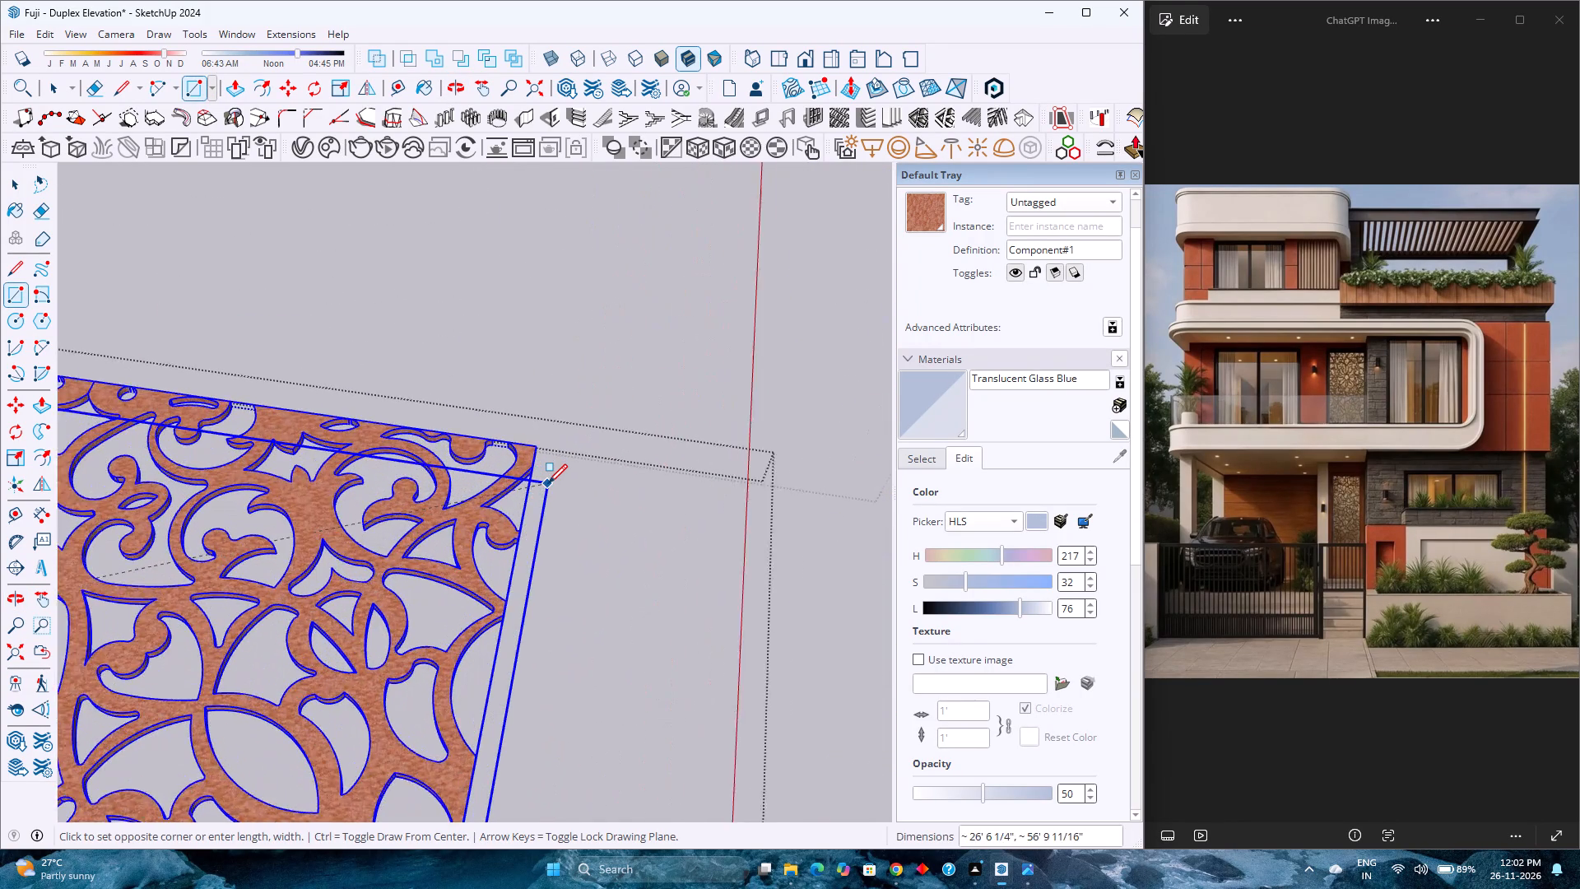
{"action": "scroll", "coordinate": [548, 483], "scroll_direction": "up", "scroll_amount": 5}
{"action": "middle_click_drag", "start_coordinate": [548, 483], "coordinate": [151, 386]}
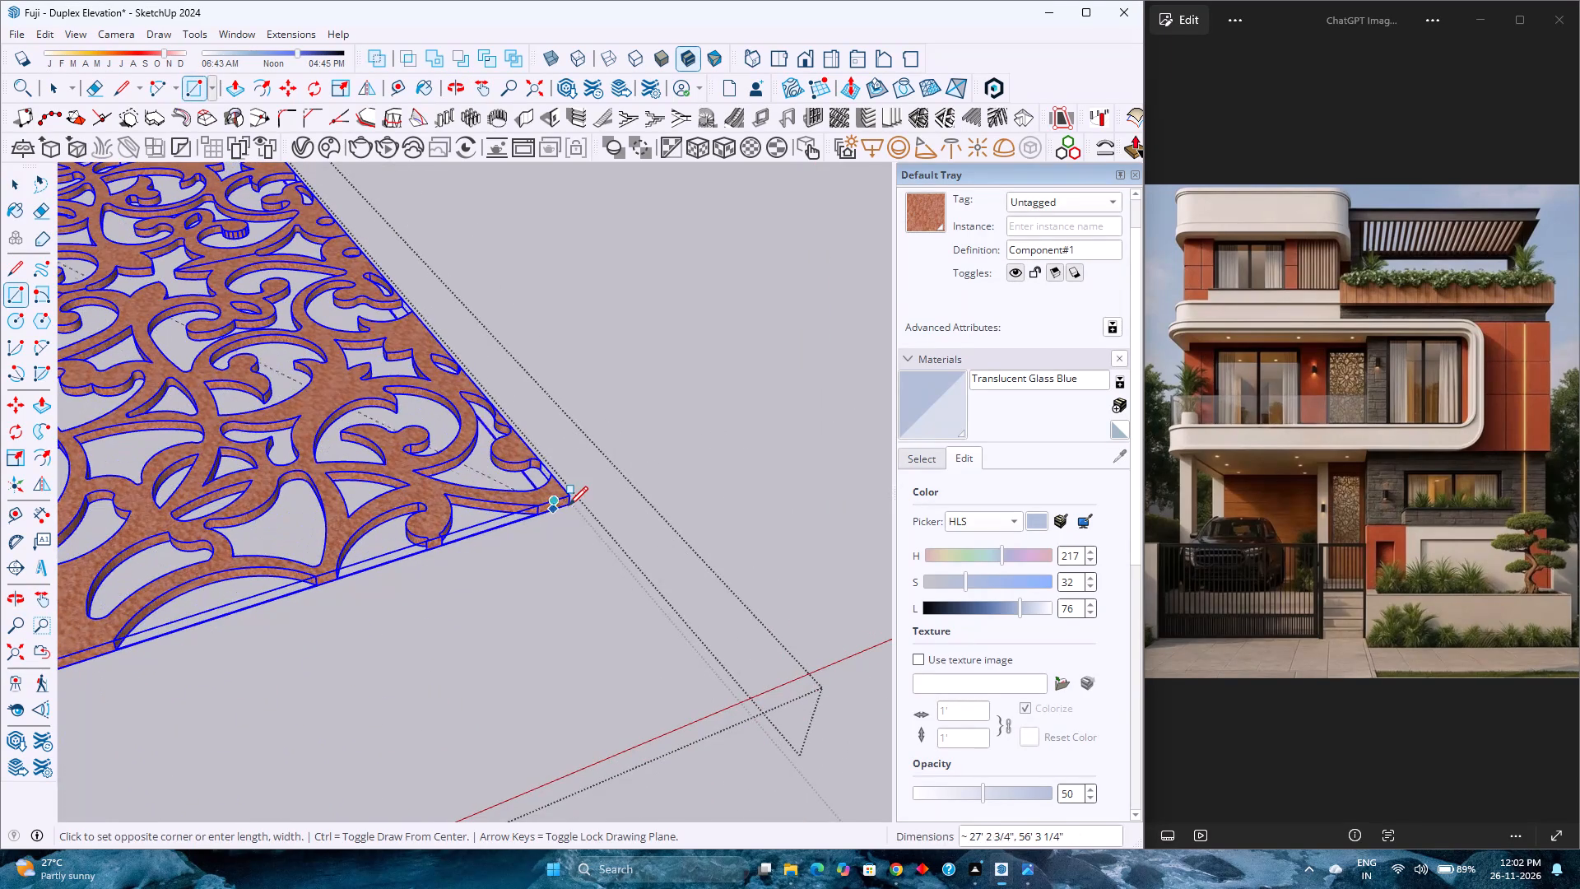
{"action": "scroll", "coordinate": [569, 505], "scroll_direction": "up", "scroll_amount": 5}
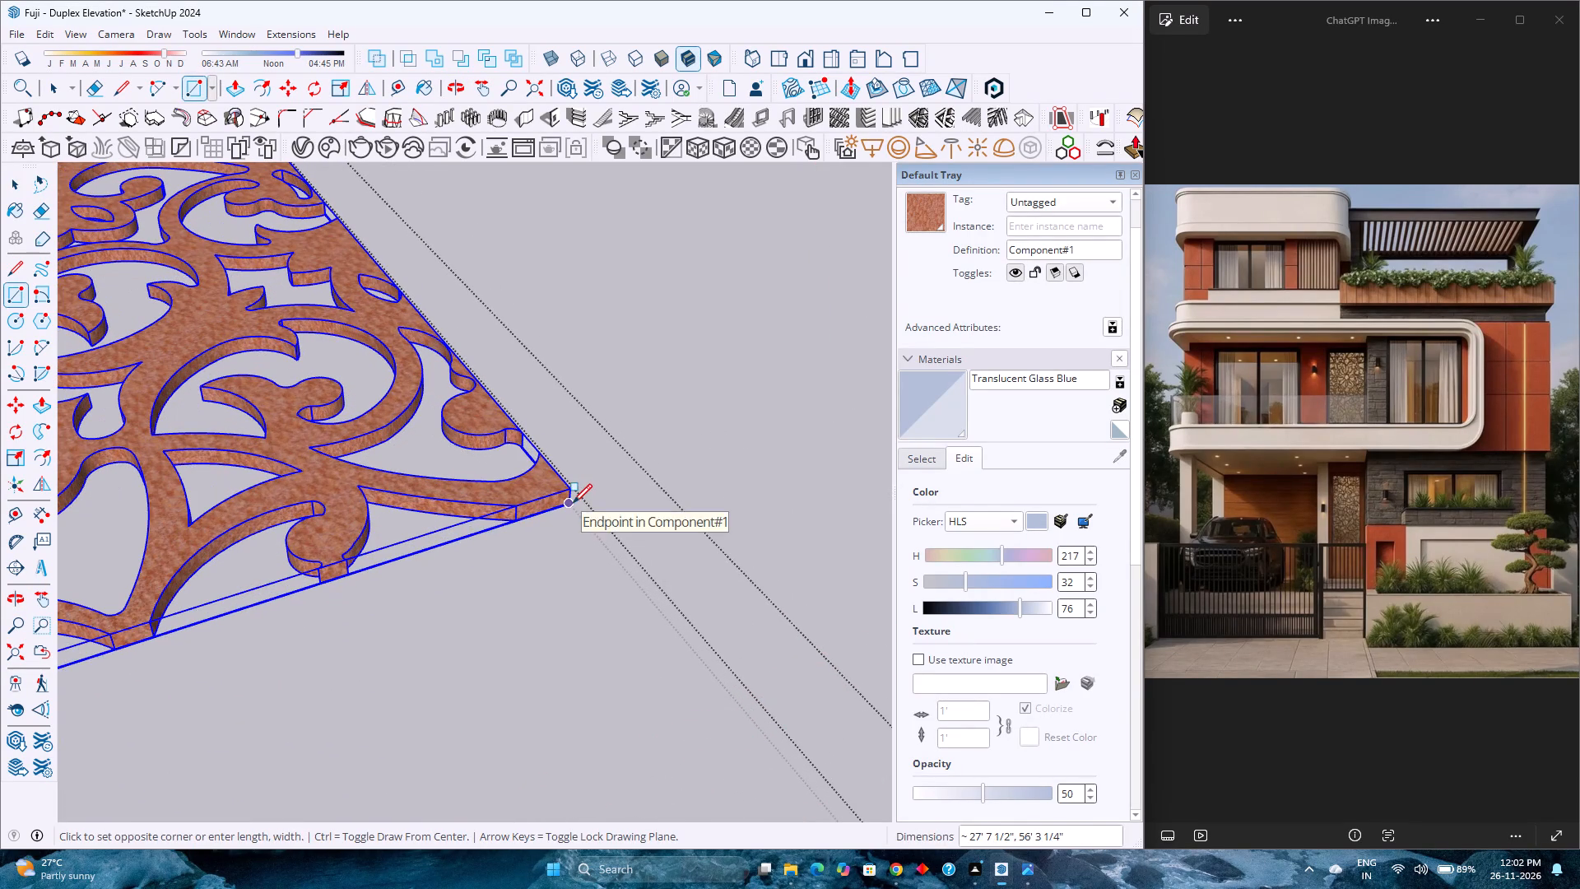
{"action": "left_click", "coordinate": [573, 503]}
{"action": "key", "text": "space"}
Offset the rectangle's outline outward by 9 inches to form a border around the jali.
{"action": "left_click", "coordinate": [416, 524]}
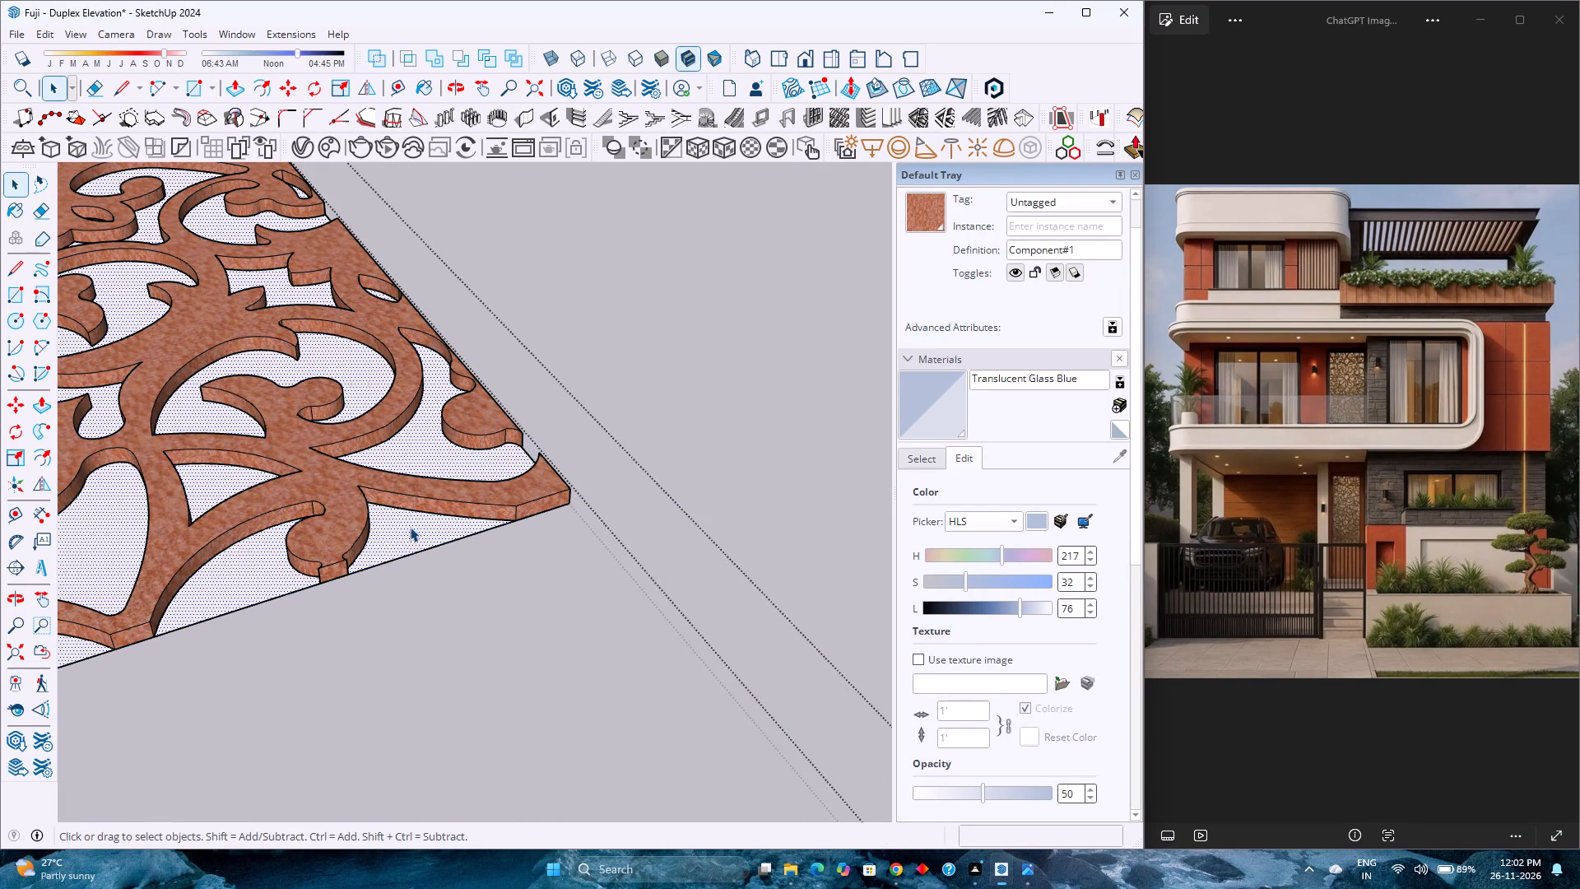
{"action": "left_click", "coordinate": [267, 87]}
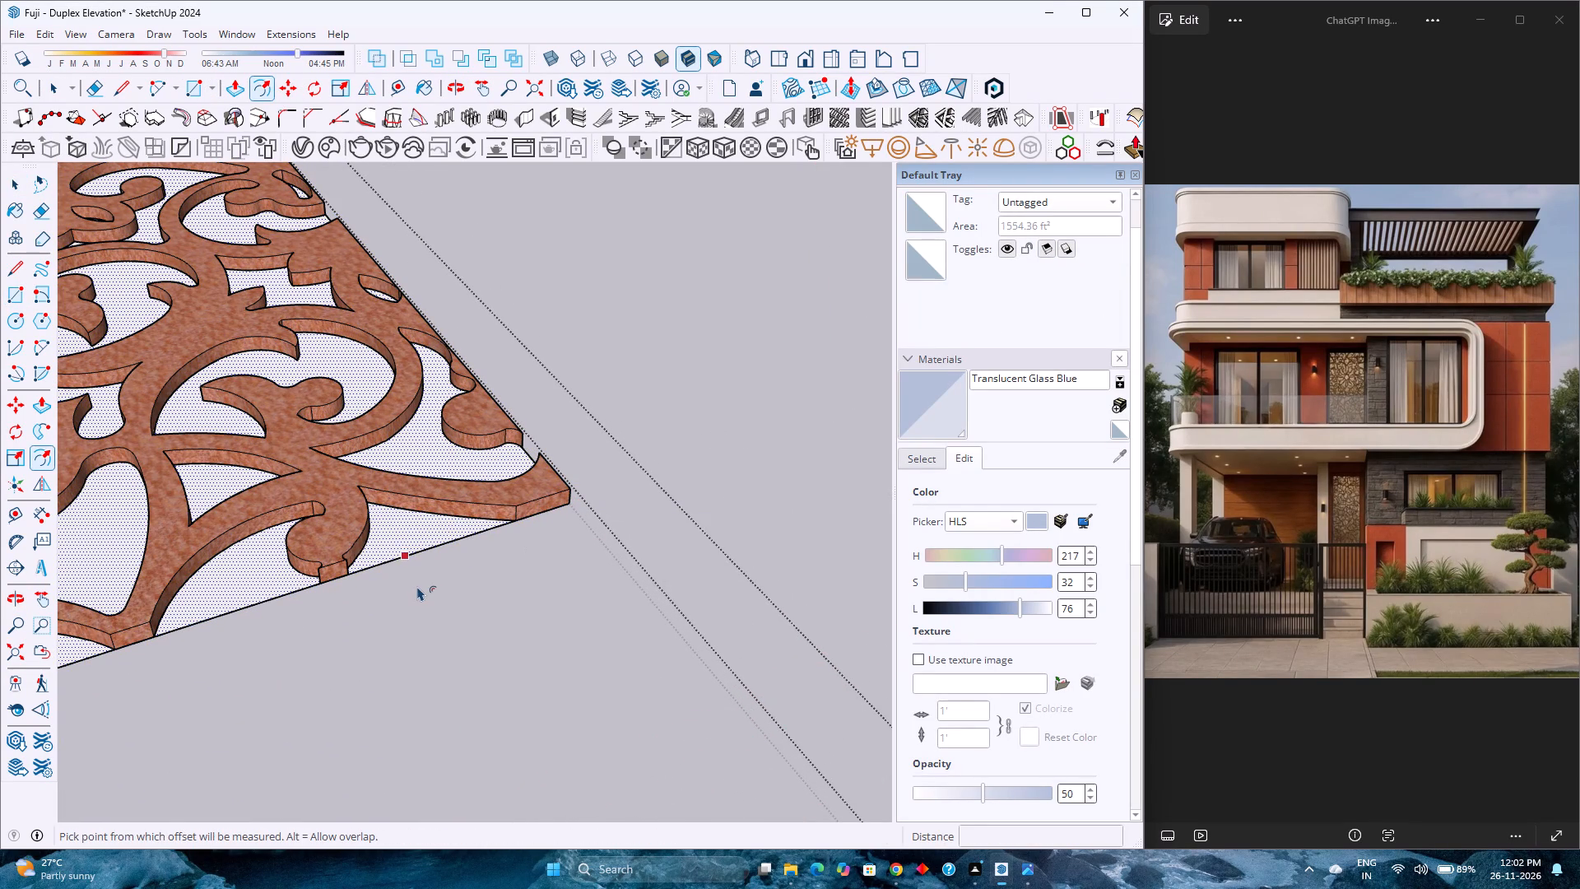
{"action": "left_click", "coordinate": [411, 575]}
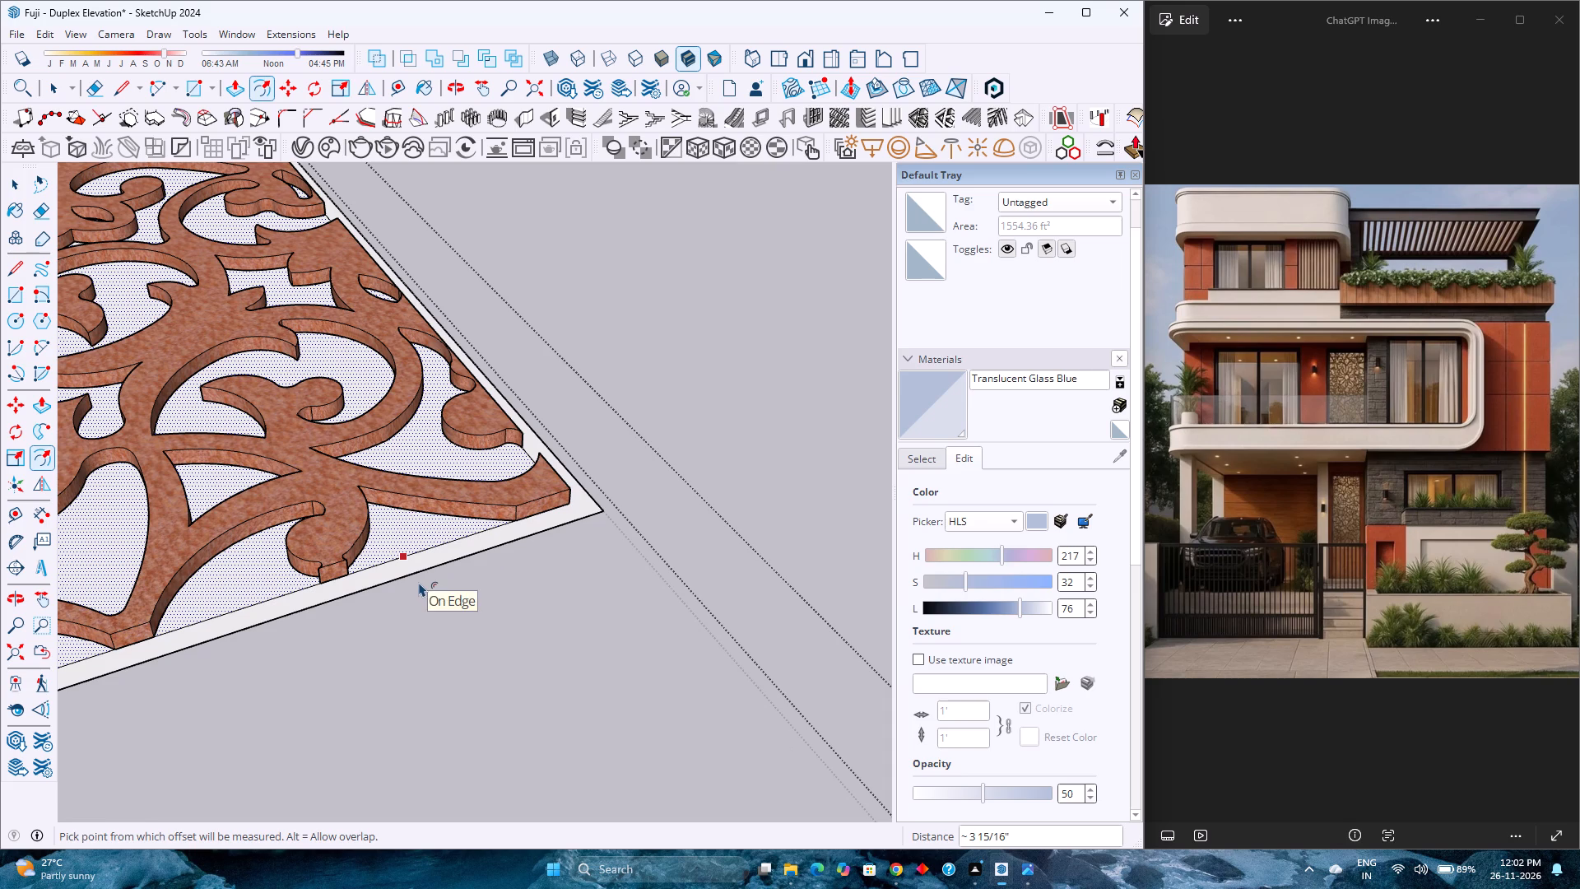
{"action": "key", "text": "2"}
{"action": "key", "text": "Return"}
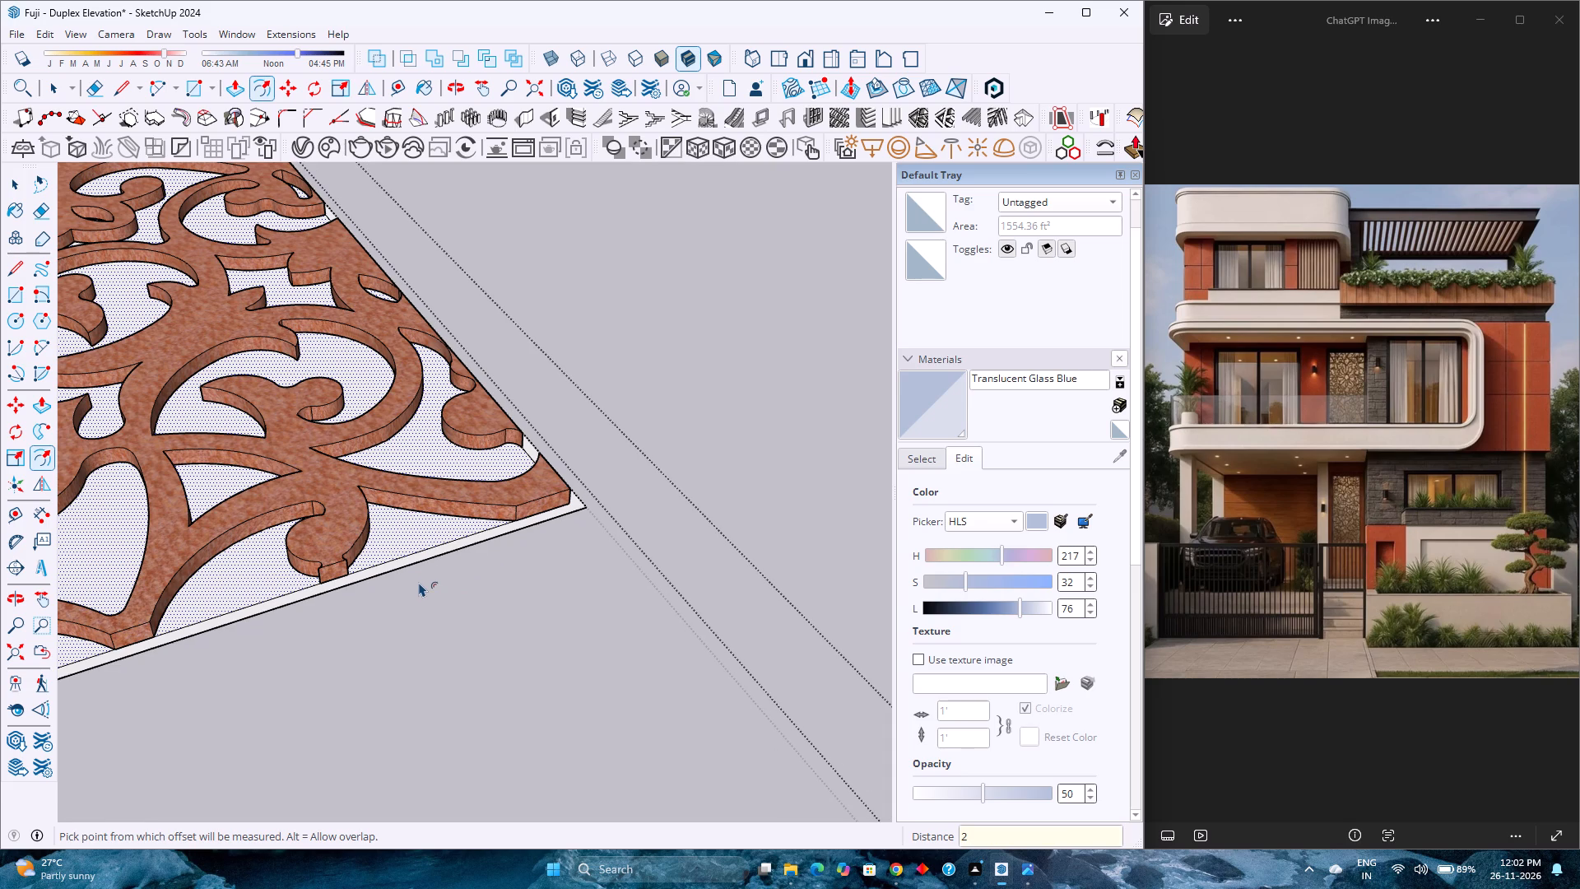
{"action": "scroll", "coordinate": [445, 567], "scroll_direction": "up", "scroll_amount": 4}
{"action": "middle_click_drag", "start_coordinate": [444, 567], "coordinate": [504, 759]}
{"action": "scroll", "coordinate": [450, 617], "scroll_direction": "down", "scroll_amount": 9}
{"action": "key", "text": "3"}
{"action": "key", "text": "Return"}
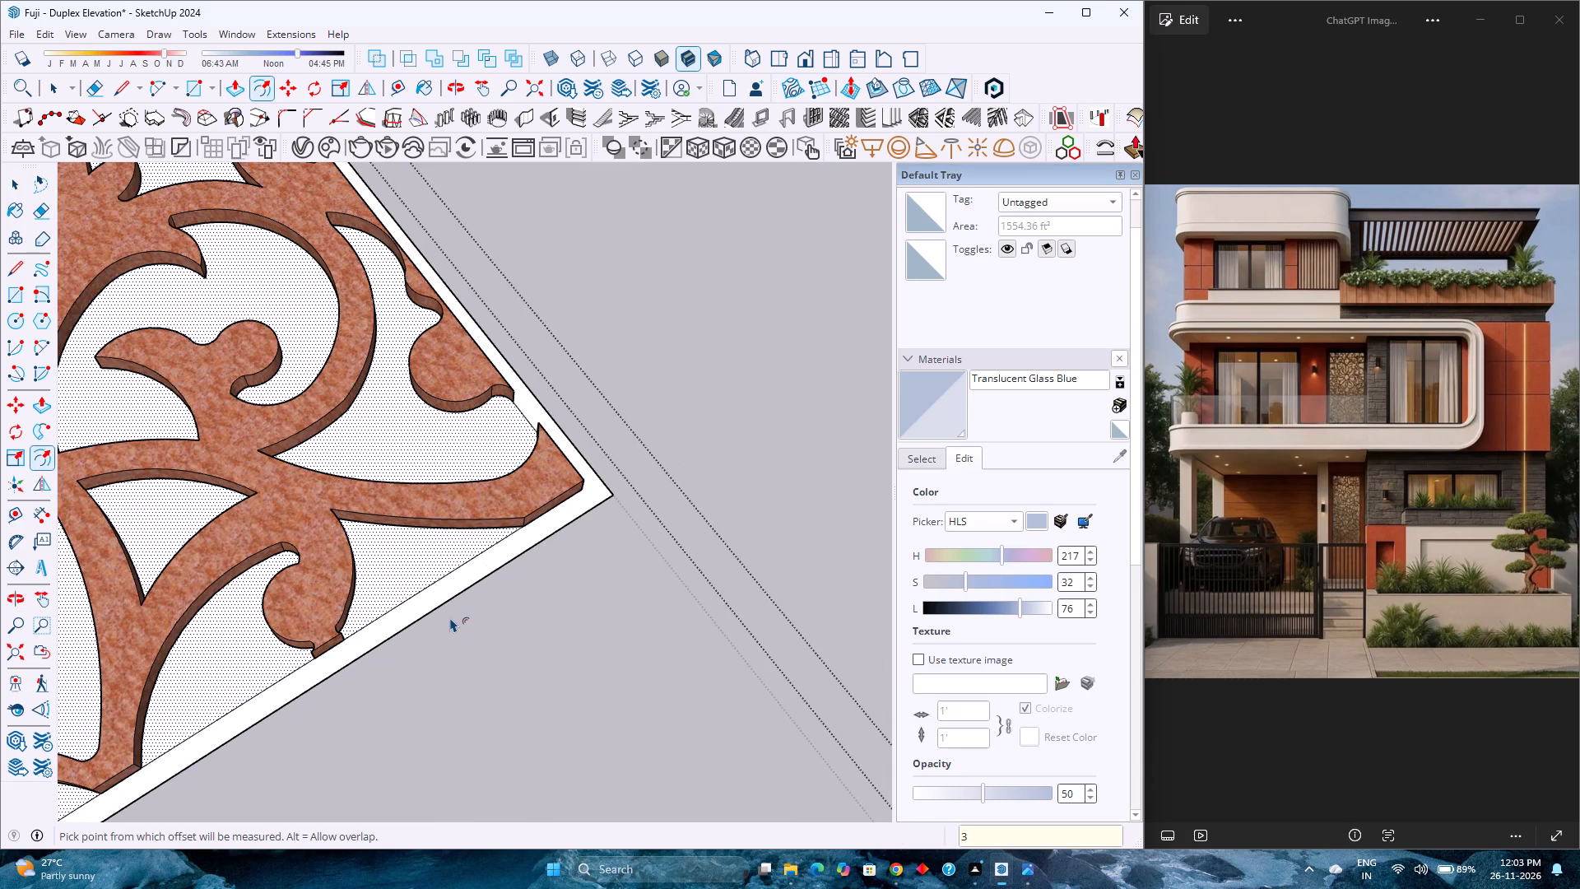
{"action": "key", "text": "6"}
{"action": "key", "text": "Return"}
{"action": "scroll", "coordinate": [450, 617], "scroll_direction": "down", "scroll_amount": 20}
{"action": "scroll", "coordinate": [454, 617], "scroll_direction": "down", "scroll_amount": 2}
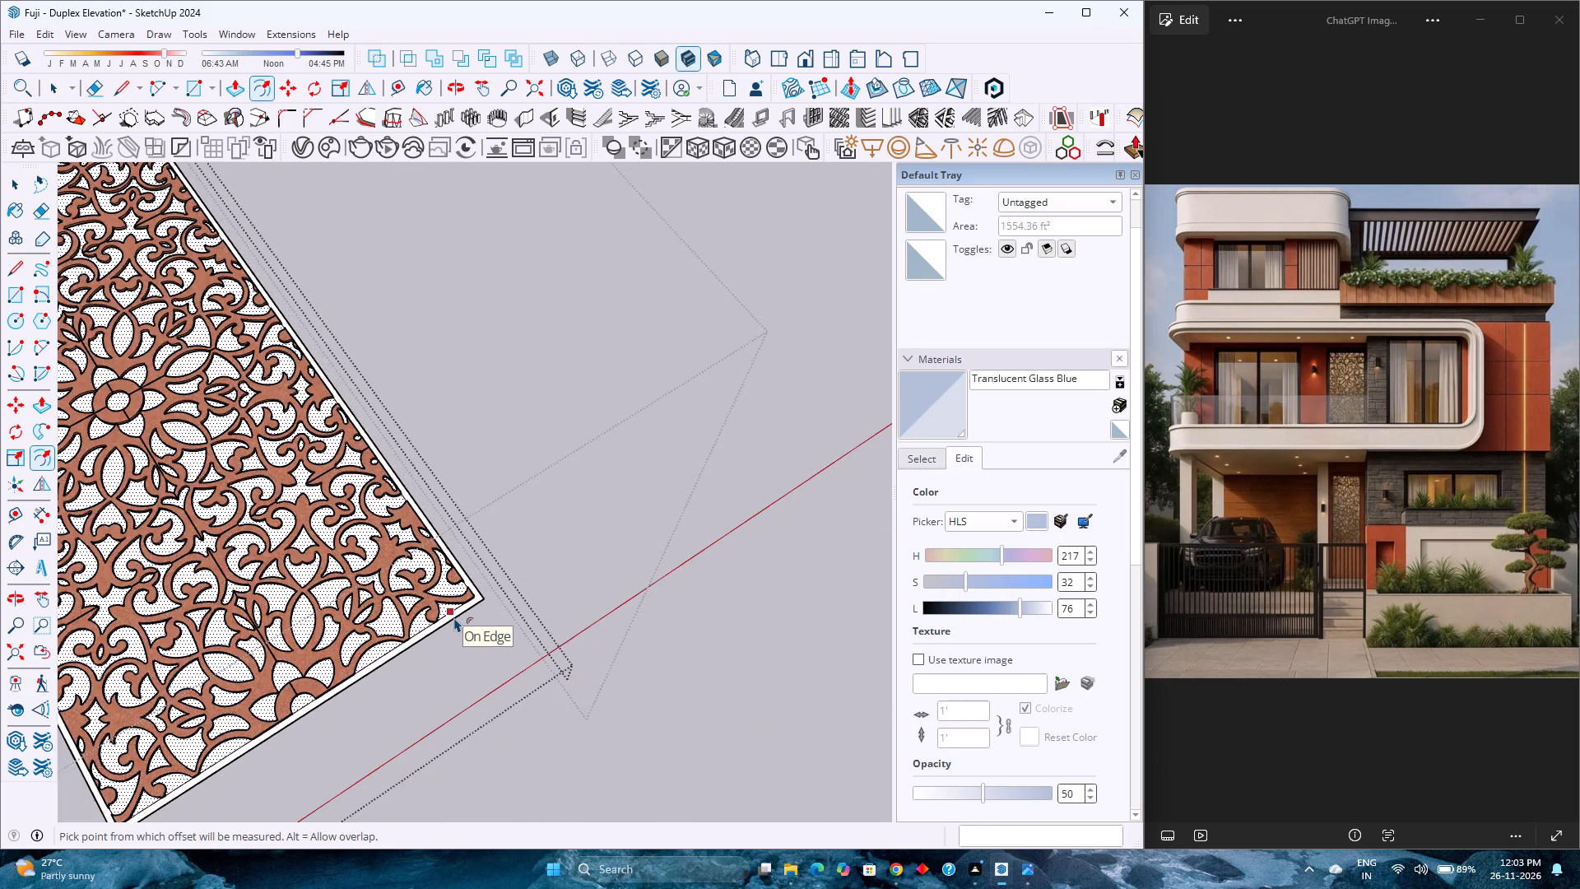
{"action": "scroll", "coordinate": [454, 617], "scroll_direction": "down", "scroll_amount": 2}
{"action": "key", "text": "9"}
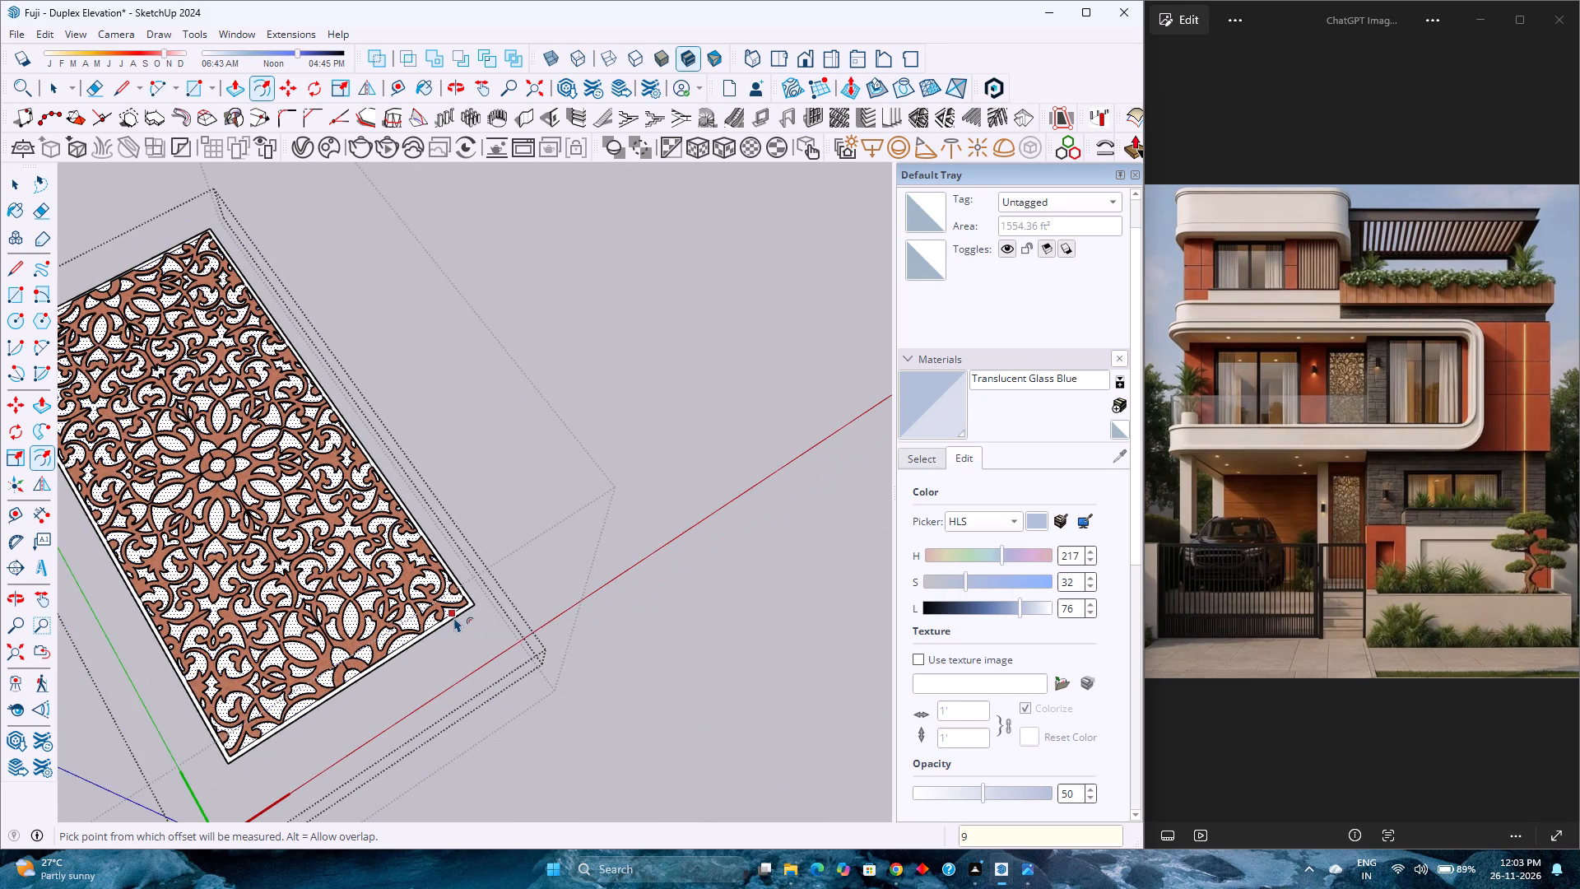
{"action": "key", "text": "Return"}
Delete the rectangle's inner face behind the jali pattern, keeping the surrounding border strip.
{"action": "scroll", "coordinate": [454, 617], "scroll_direction": "up", "scroll_amount": 3}
{"action": "key", "text": "space"}
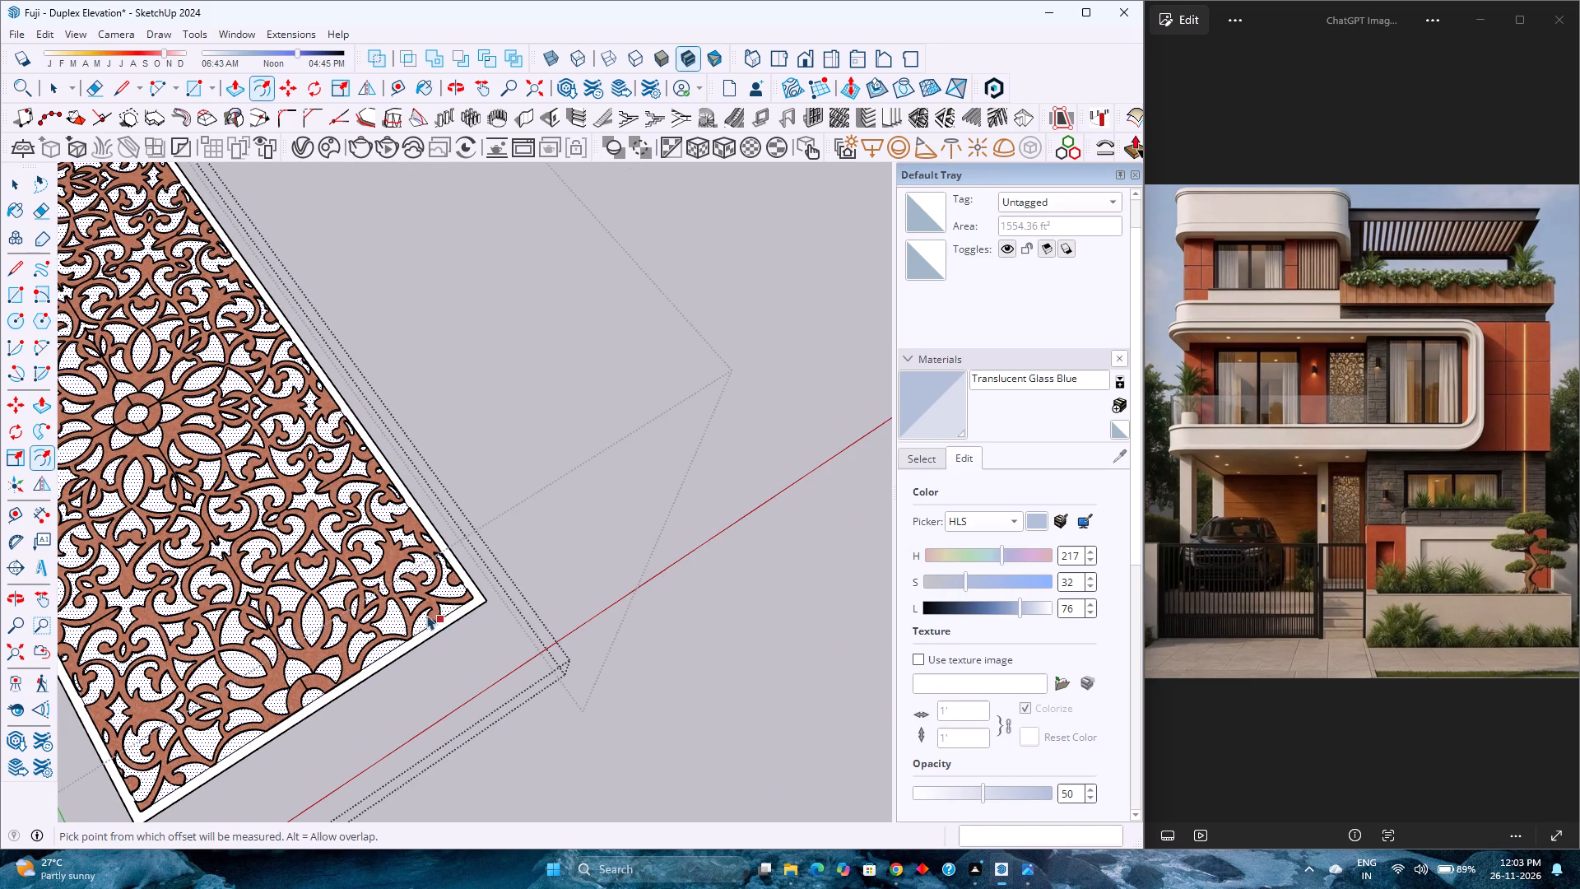
{"action": "key", "text": "Delete"}
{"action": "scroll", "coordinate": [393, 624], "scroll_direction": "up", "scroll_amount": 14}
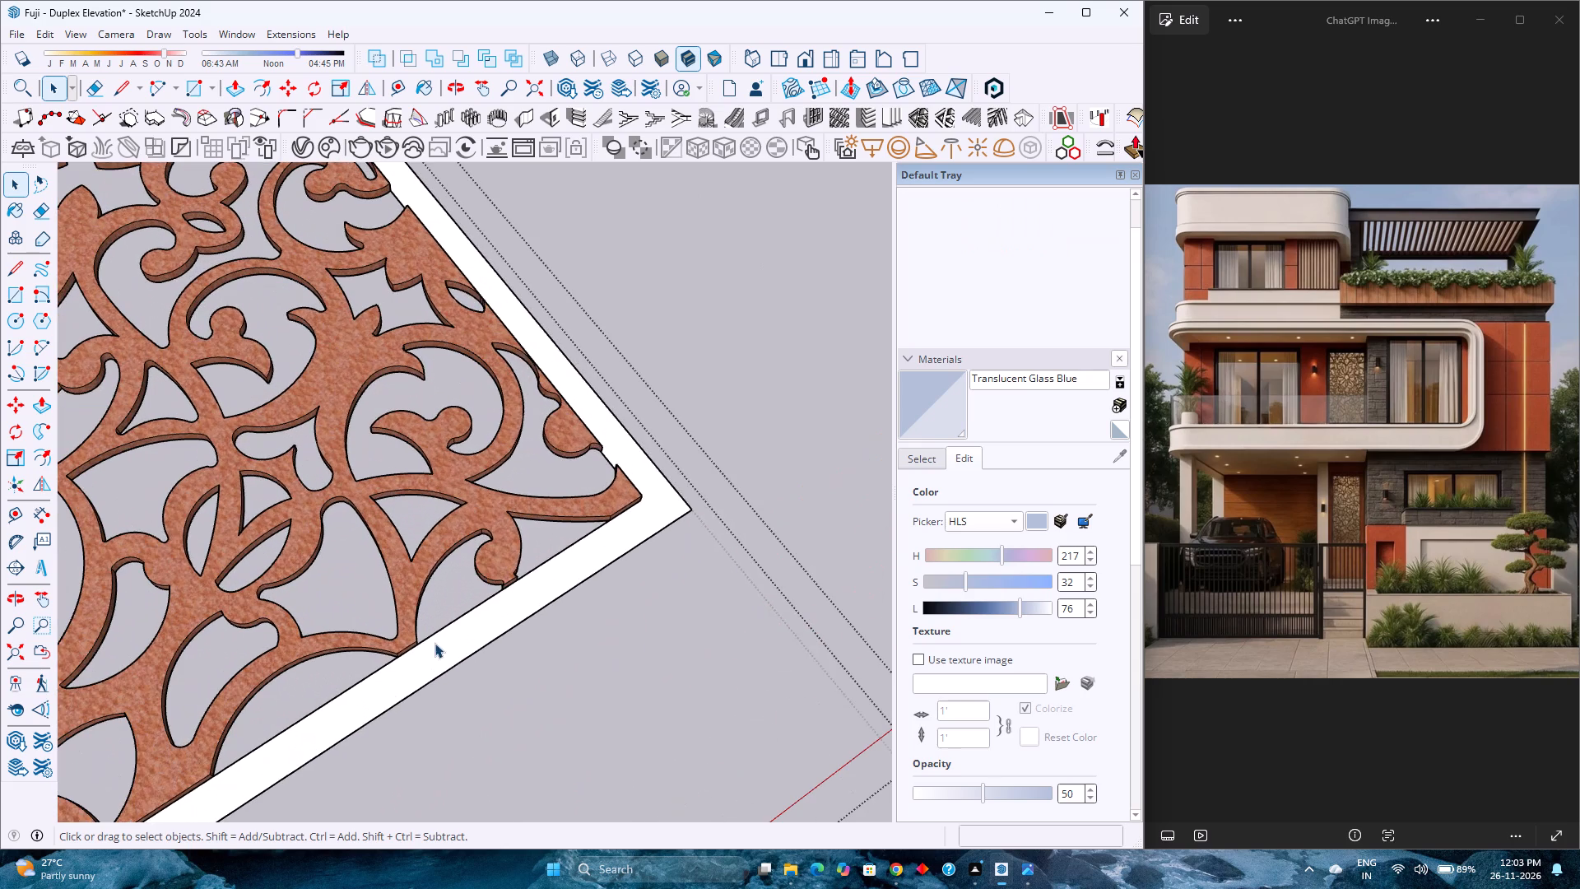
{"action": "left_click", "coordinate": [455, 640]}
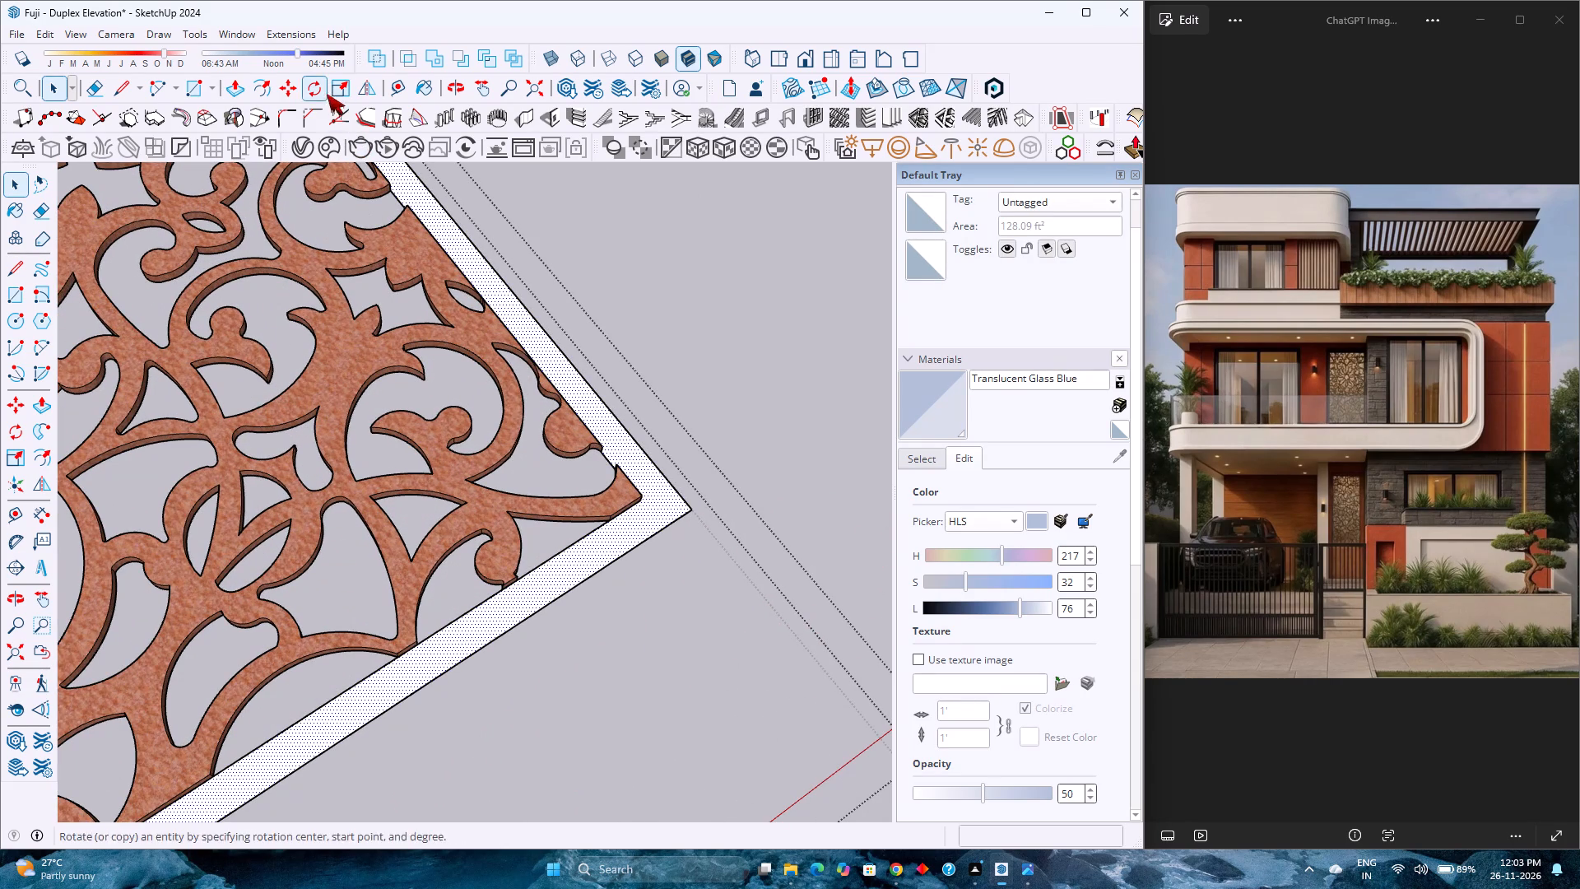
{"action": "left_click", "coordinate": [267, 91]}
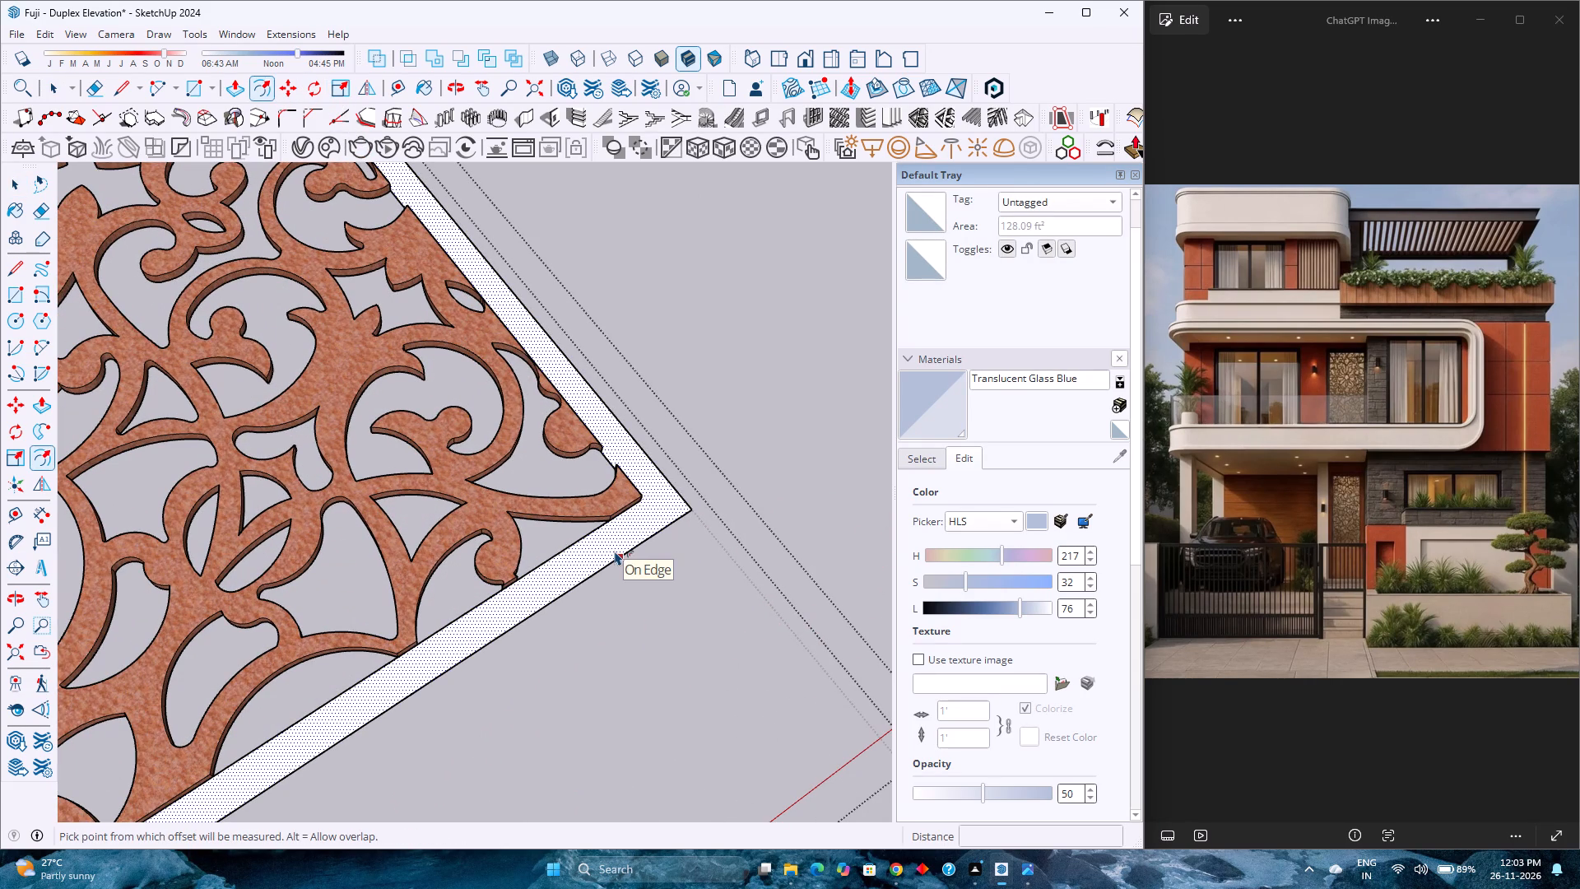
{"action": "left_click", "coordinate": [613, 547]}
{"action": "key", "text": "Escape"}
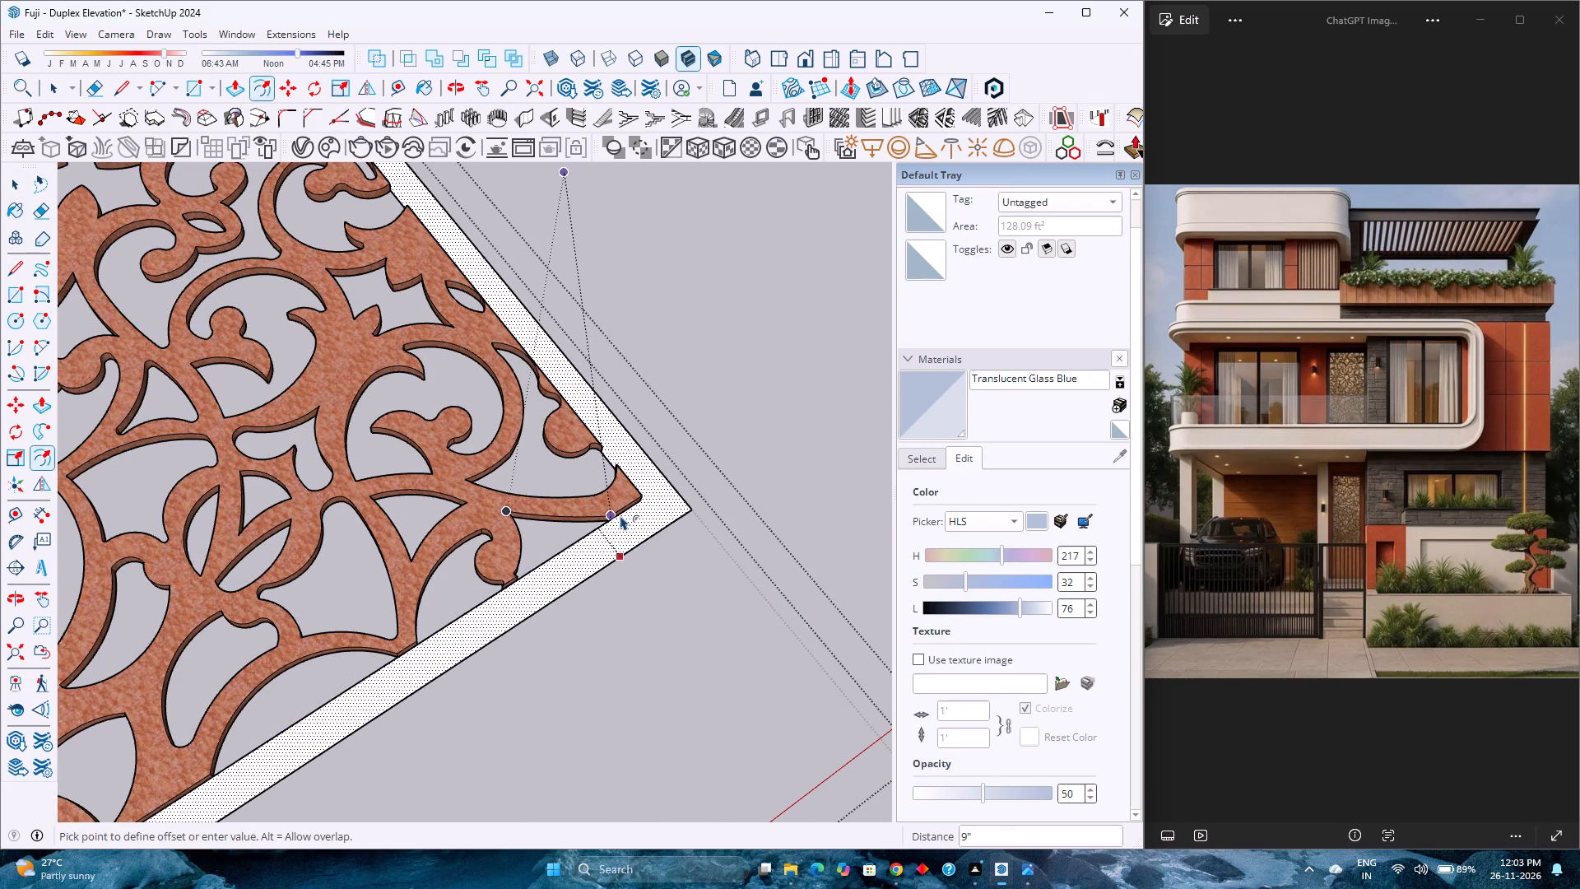
Push/Pull the border face up 3 inches, level with the jali's top face.
{"action": "key", "text": "p"}
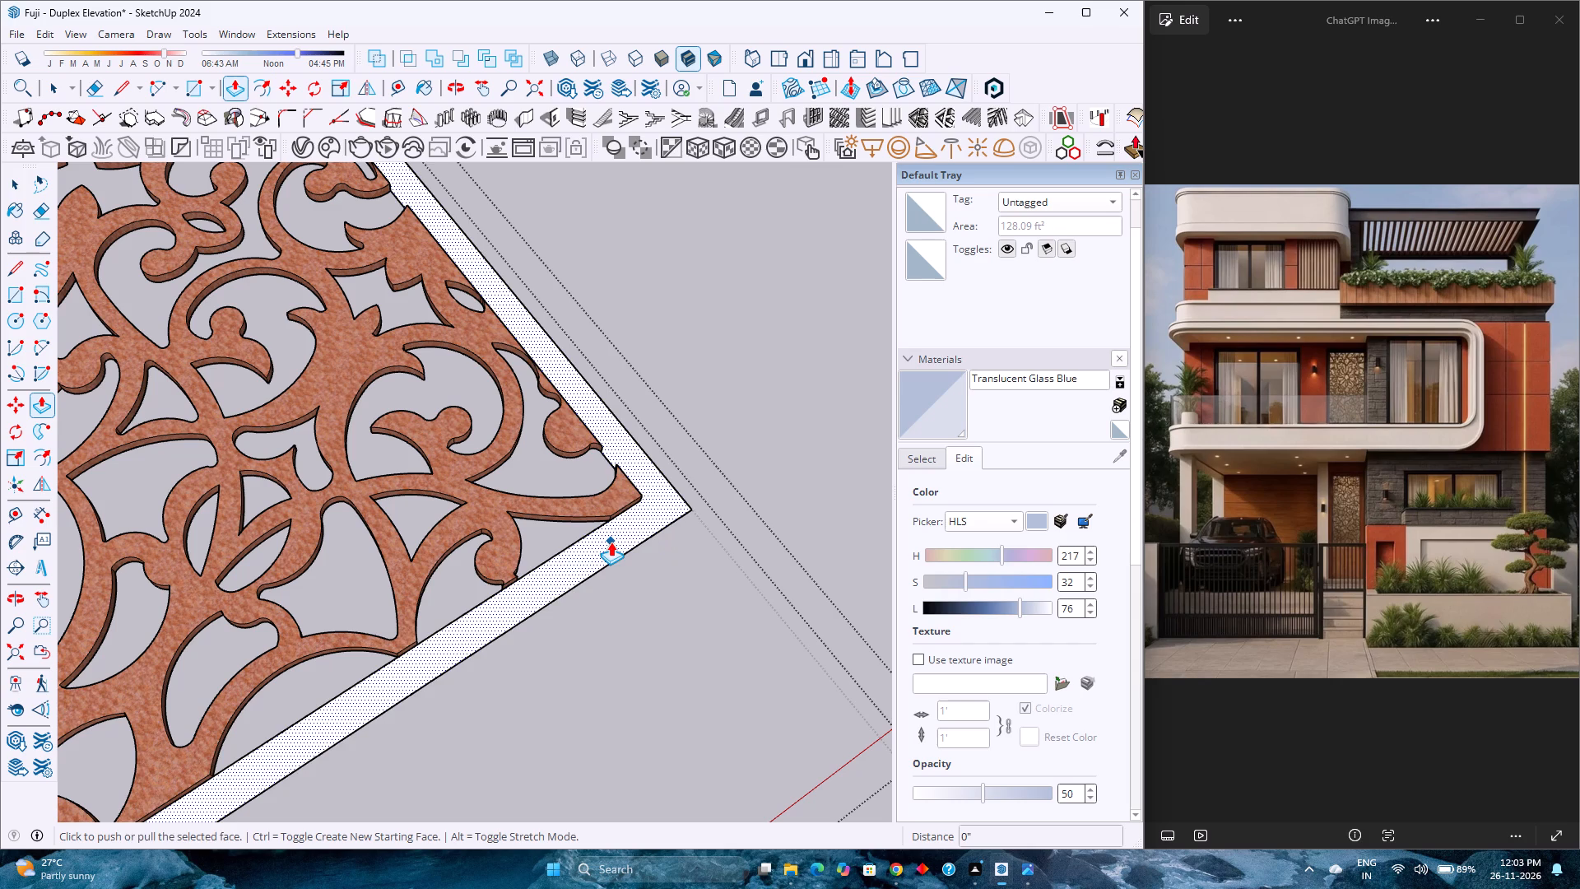
{"action": "left_click", "coordinate": [611, 542]}
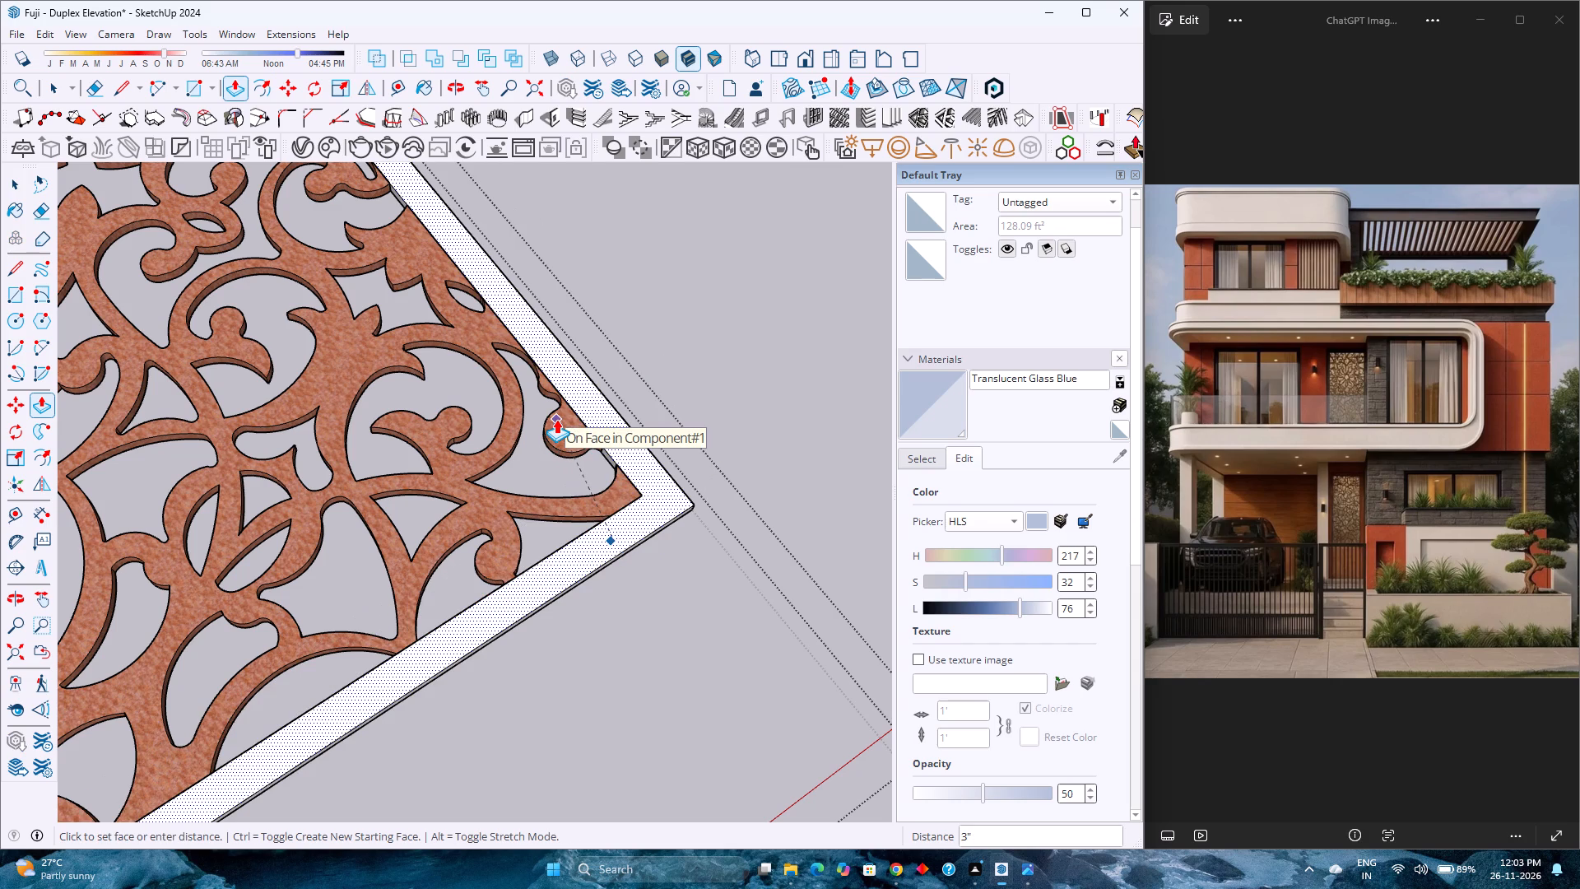
{"action": "left_click", "coordinate": [556, 419]}
Raise the frame's top face by a further 3 inches above the jali.
{"action": "scroll", "coordinate": [569, 587], "scroll_direction": "down", "scroll_amount": 4}
{"action": "middle_click_drag", "start_coordinate": [536, 606], "coordinate": [664, 347]}
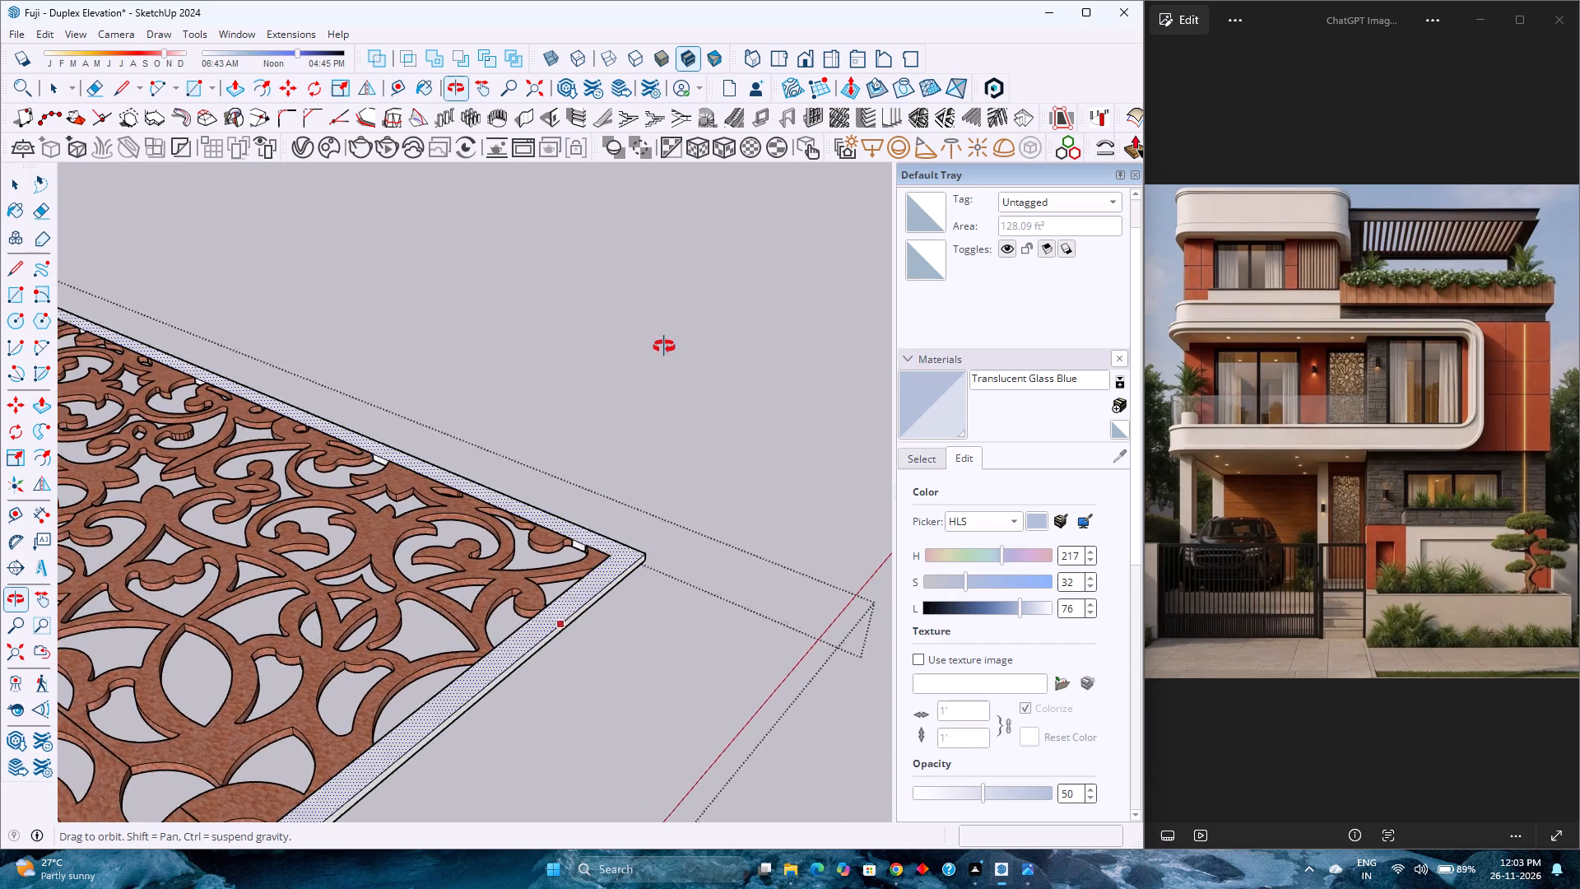
{"action": "middle_click_drag", "start_coordinate": [664, 347], "coordinate": [667, 347]}
{"action": "scroll", "coordinate": [590, 573], "scroll_direction": "up", "scroll_amount": 12}
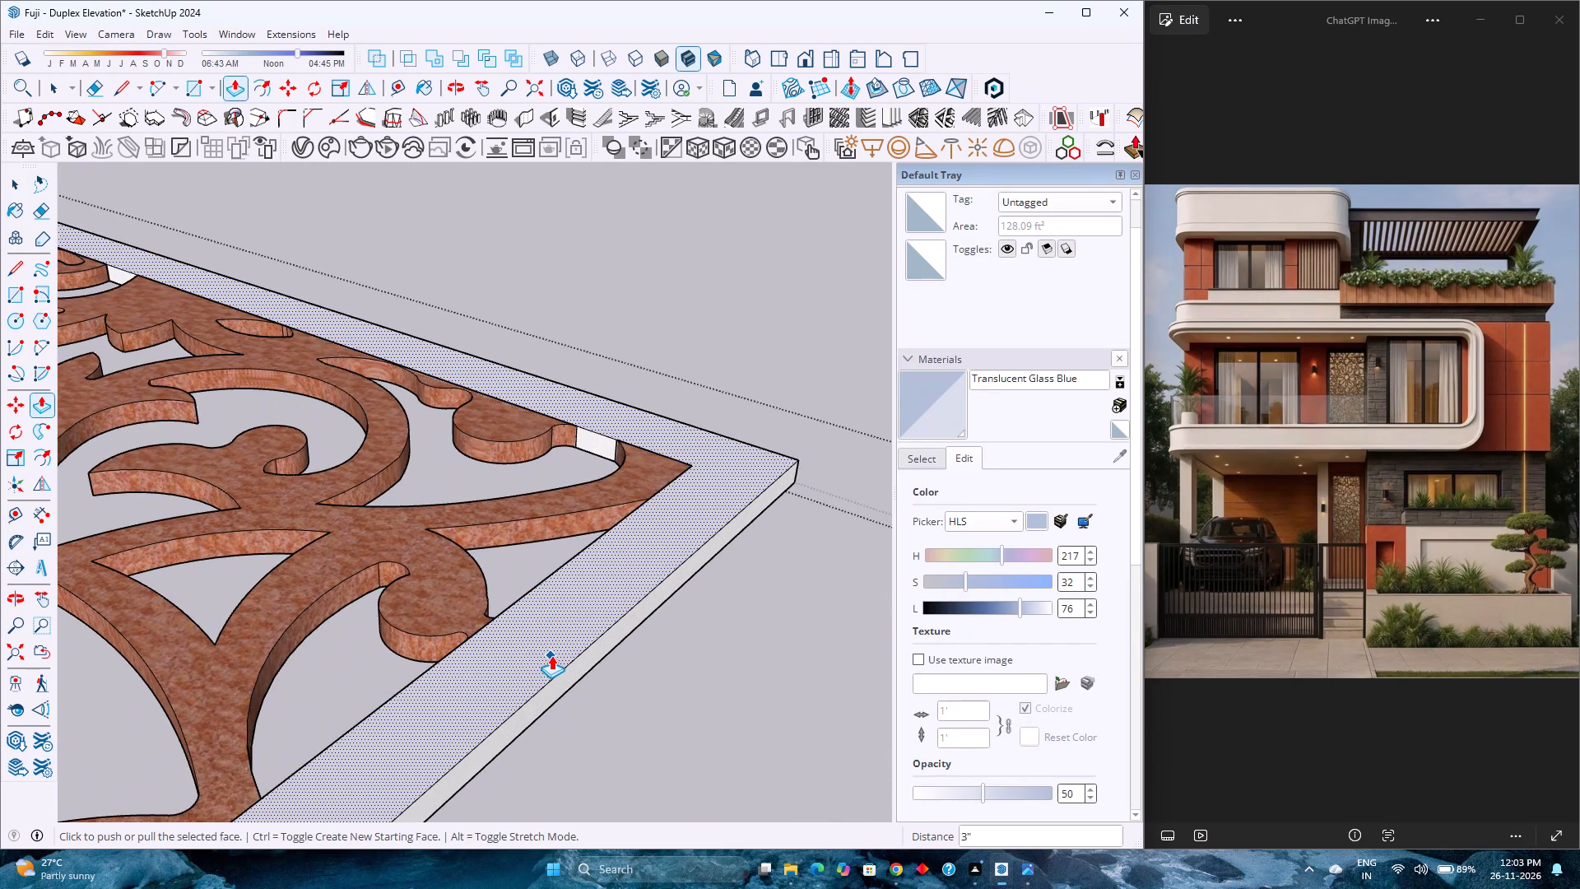
{"action": "left_click", "coordinate": [551, 655]}
{"action": "key", "text": "3"}
{"action": "key", "text": "Return"}
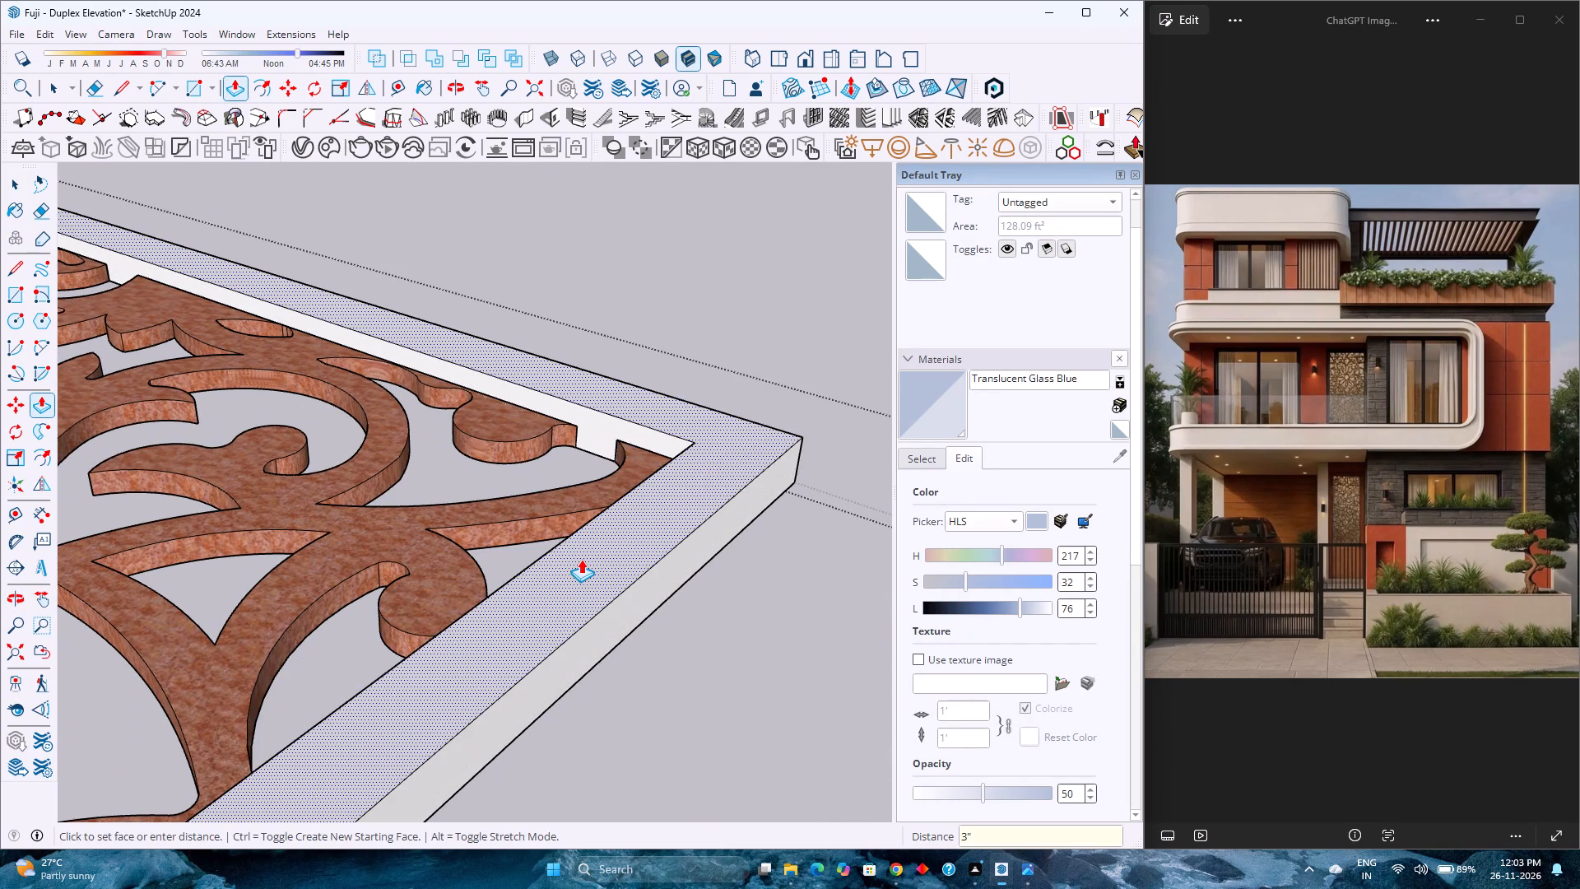
Pull the frame's underside outward by the same 3 inches, undoing once and repeating the pull, and clear the selection.
{"action": "scroll", "coordinate": [535, 604], "scroll_direction": "down", "scroll_amount": 3}
{"action": "middle_click_drag", "start_coordinate": [548, 654], "coordinate": [588, 379]}
{"action": "middle_click_drag", "start_coordinate": [613, 621], "coordinate": [604, 488]}
{"action": "double_click", "coordinate": [620, 520]}
{"action": "key", "text": "Escape"}
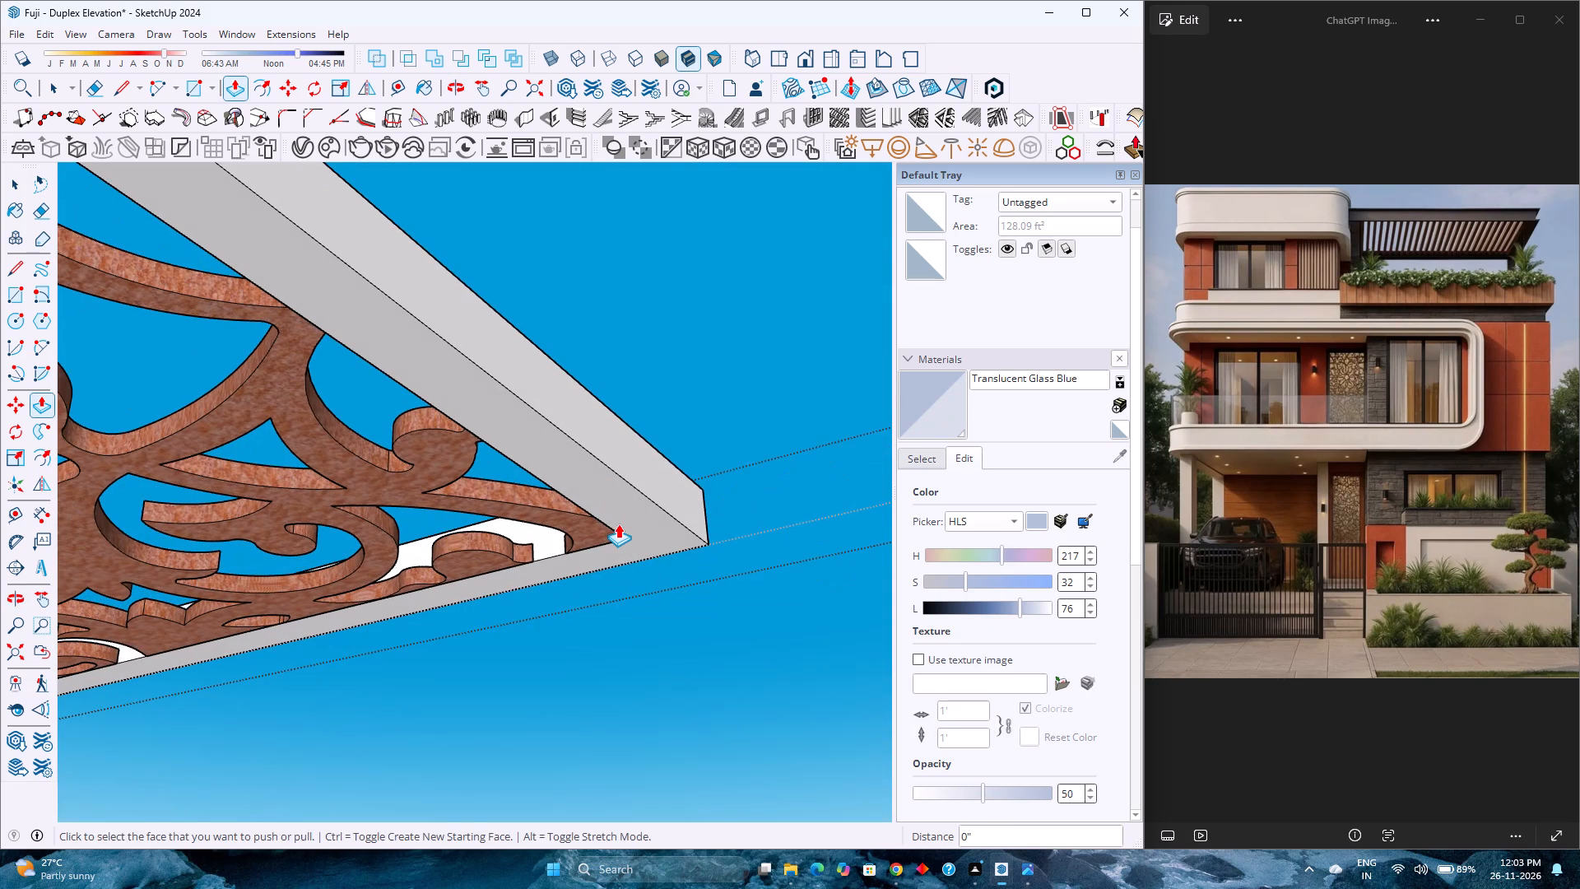
{"action": "key", "text": "ctrl+z"}
{"action": "double_click", "coordinate": [629, 526]}
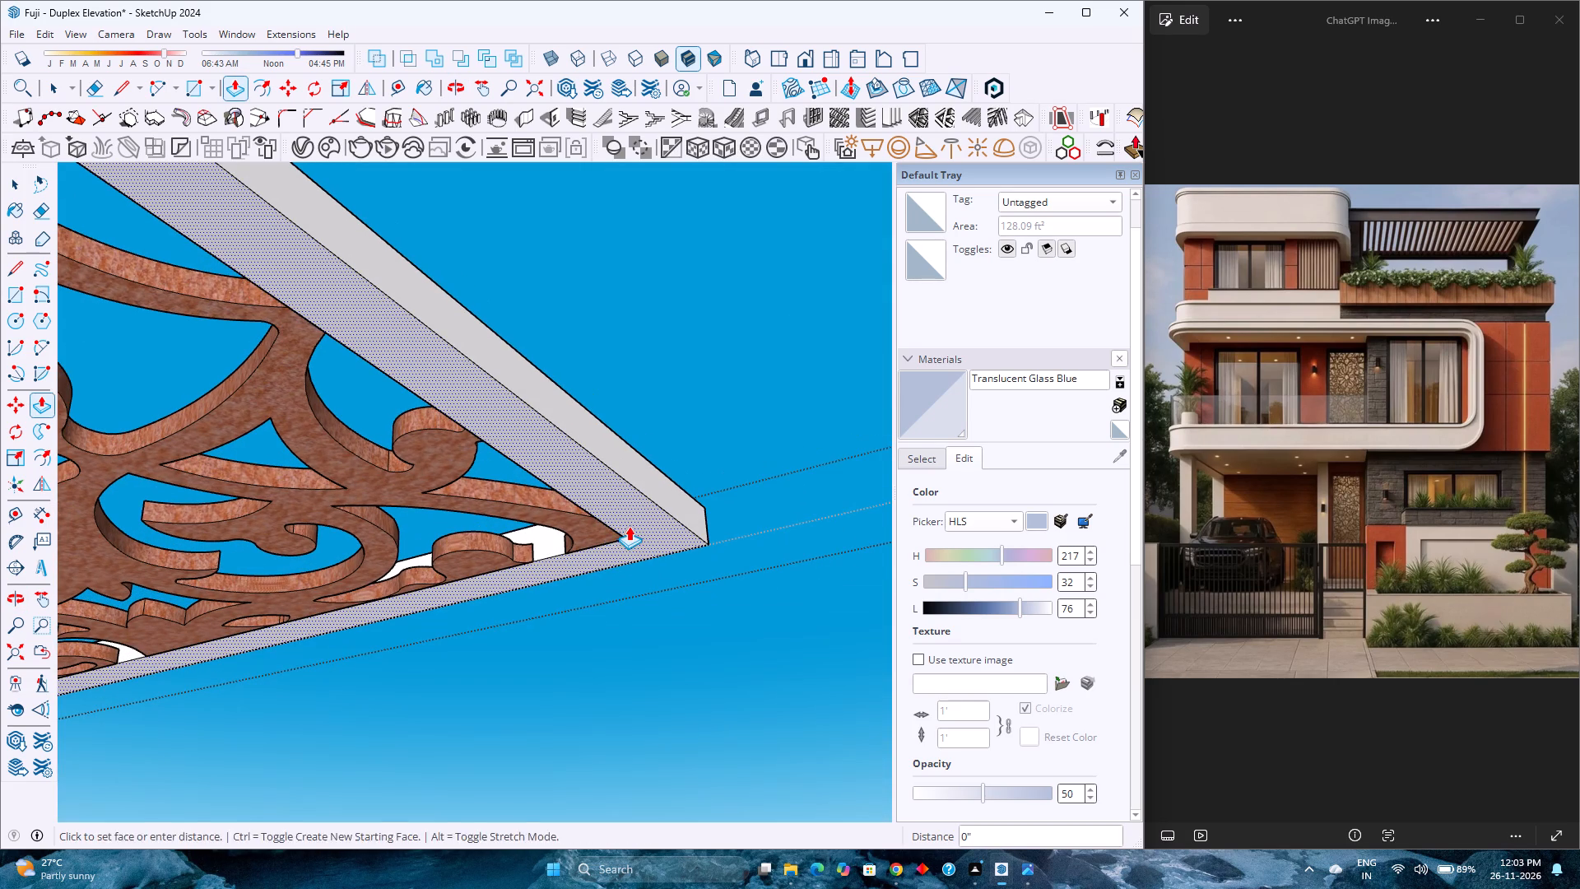
{"action": "middle_click_drag", "start_coordinate": [628, 528], "coordinate": [601, 724]}
{"action": "middle_click_drag", "start_coordinate": [624, 477], "coordinate": [623, 558]}
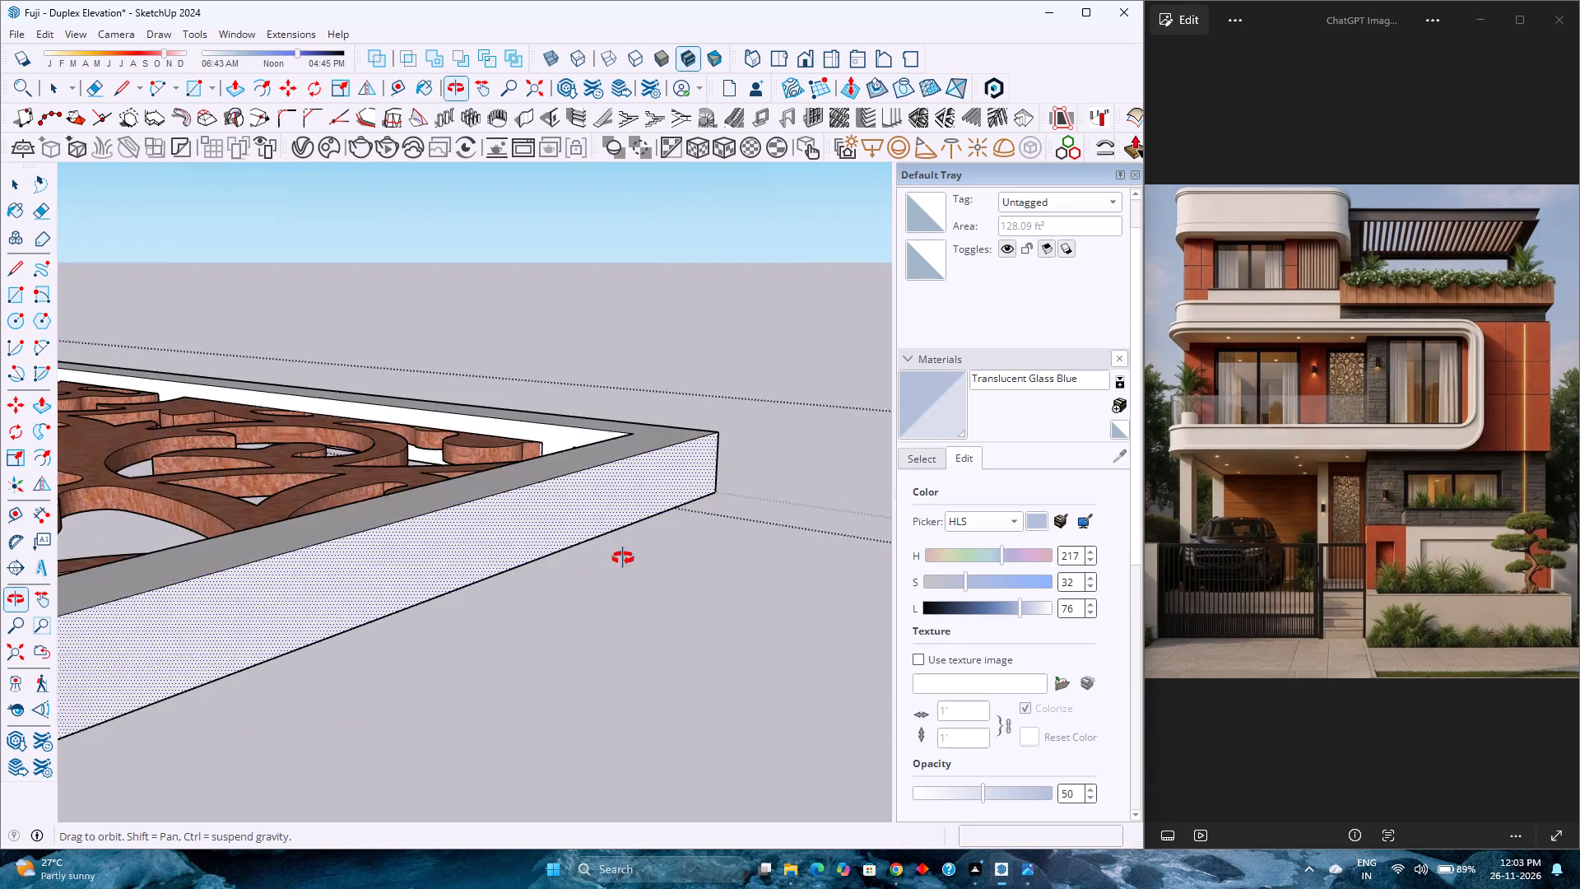
{"action": "middle_click_drag", "start_coordinate": [623, 558], "coordinate": [631, 626]}
{"action": "scroll", "coordinate": [625, 591], "scroll_direction": "down", "scroll_amount": 4}
{"action": "key", "text": "space"}
{"action": "scroll", "coordinate": [625, 590], "scroll_direction": "down", "scroll_amount": 9}
{"action": "key", "text": "Escape"}
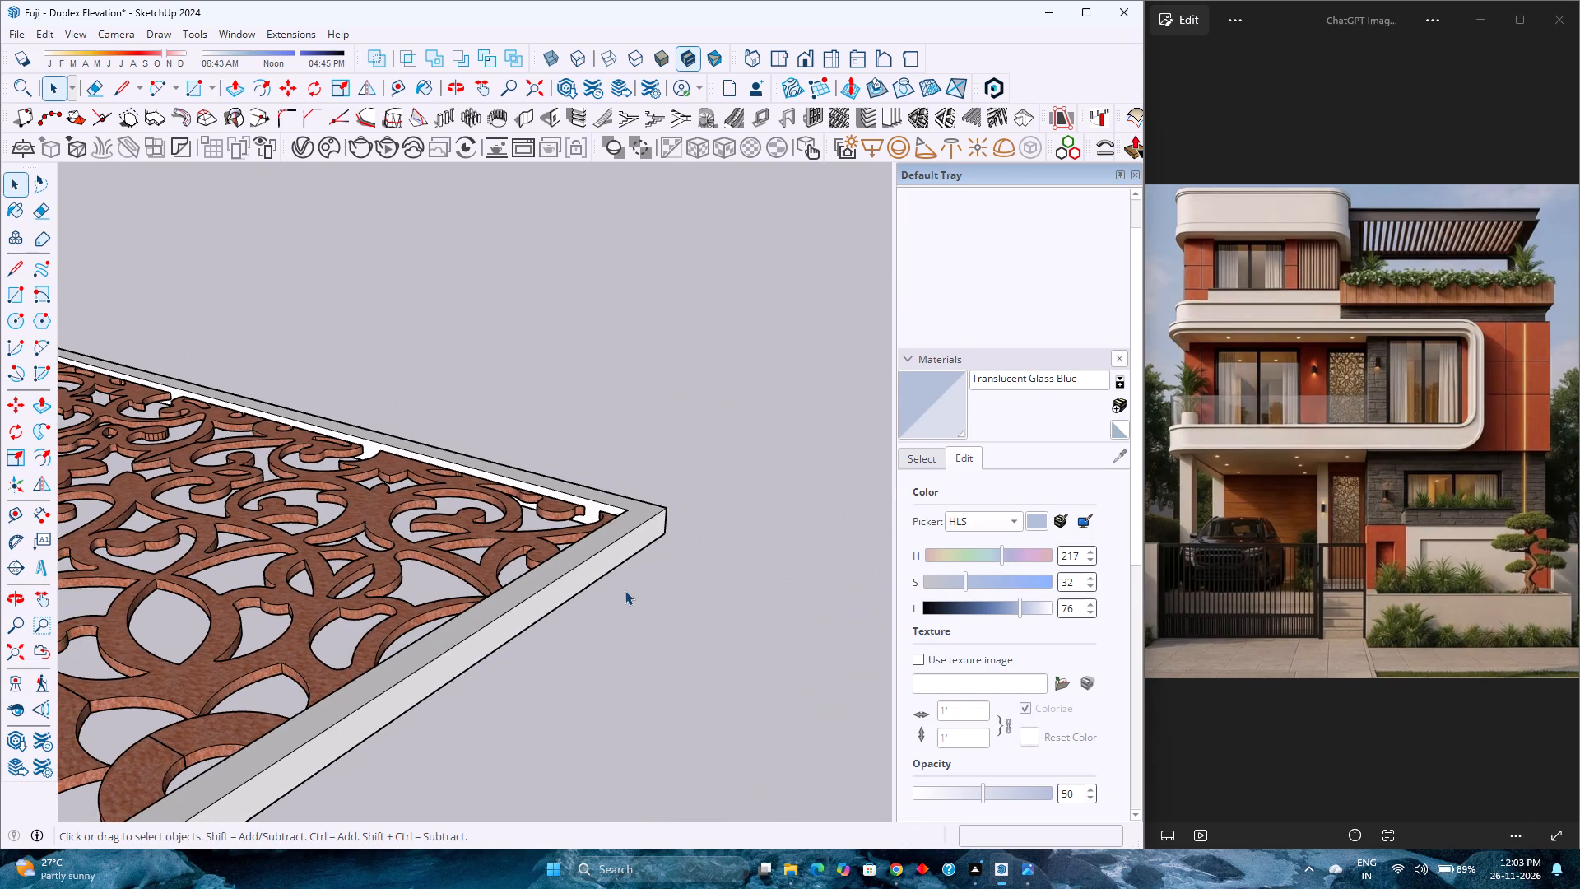
Paint the jali panel's outer frame with the Wood Veneer 01 material from the Wood collection.
{"action": "scroll", "coordinate": [625, 584], "scroll_direction": "down", "scroll_amount": 8}
{"action": "scroll", "coordinate": [510, 561], "scroll_direction": "down", "scroll_amount": 14}
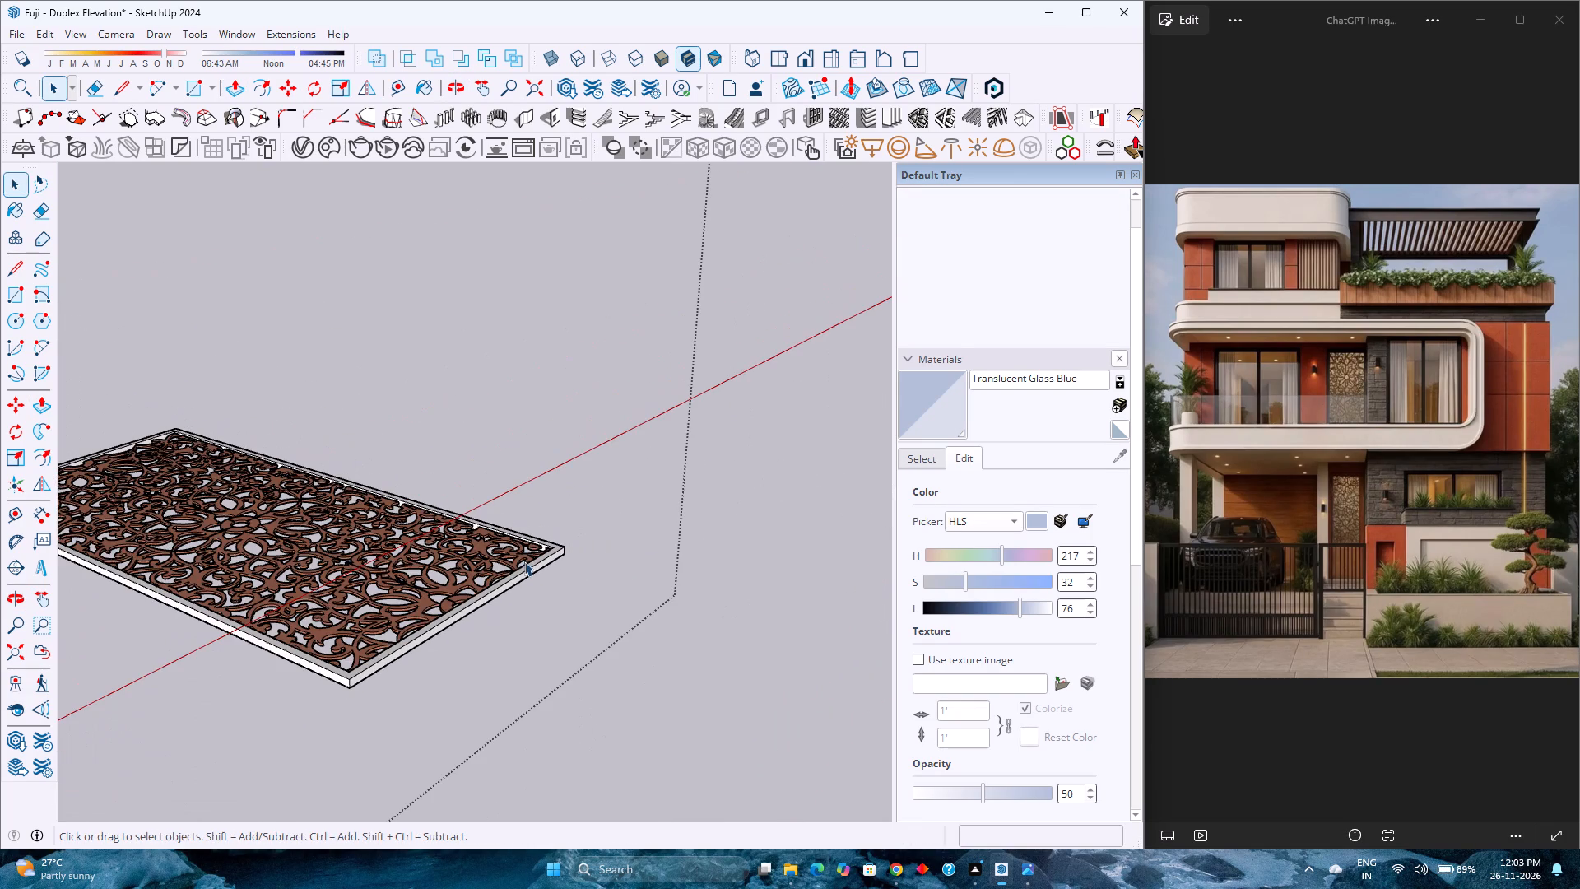
{"action": "left_click", "coordinate": [497, 561]}
{"action": "middle_click_drag", "start_coordinate": [497, 561], "coordinate": [376, 673]}
{"action": "scroll", "coordinate": [376, 673], "scroll_direction": "down", "scroll_amount": 12}
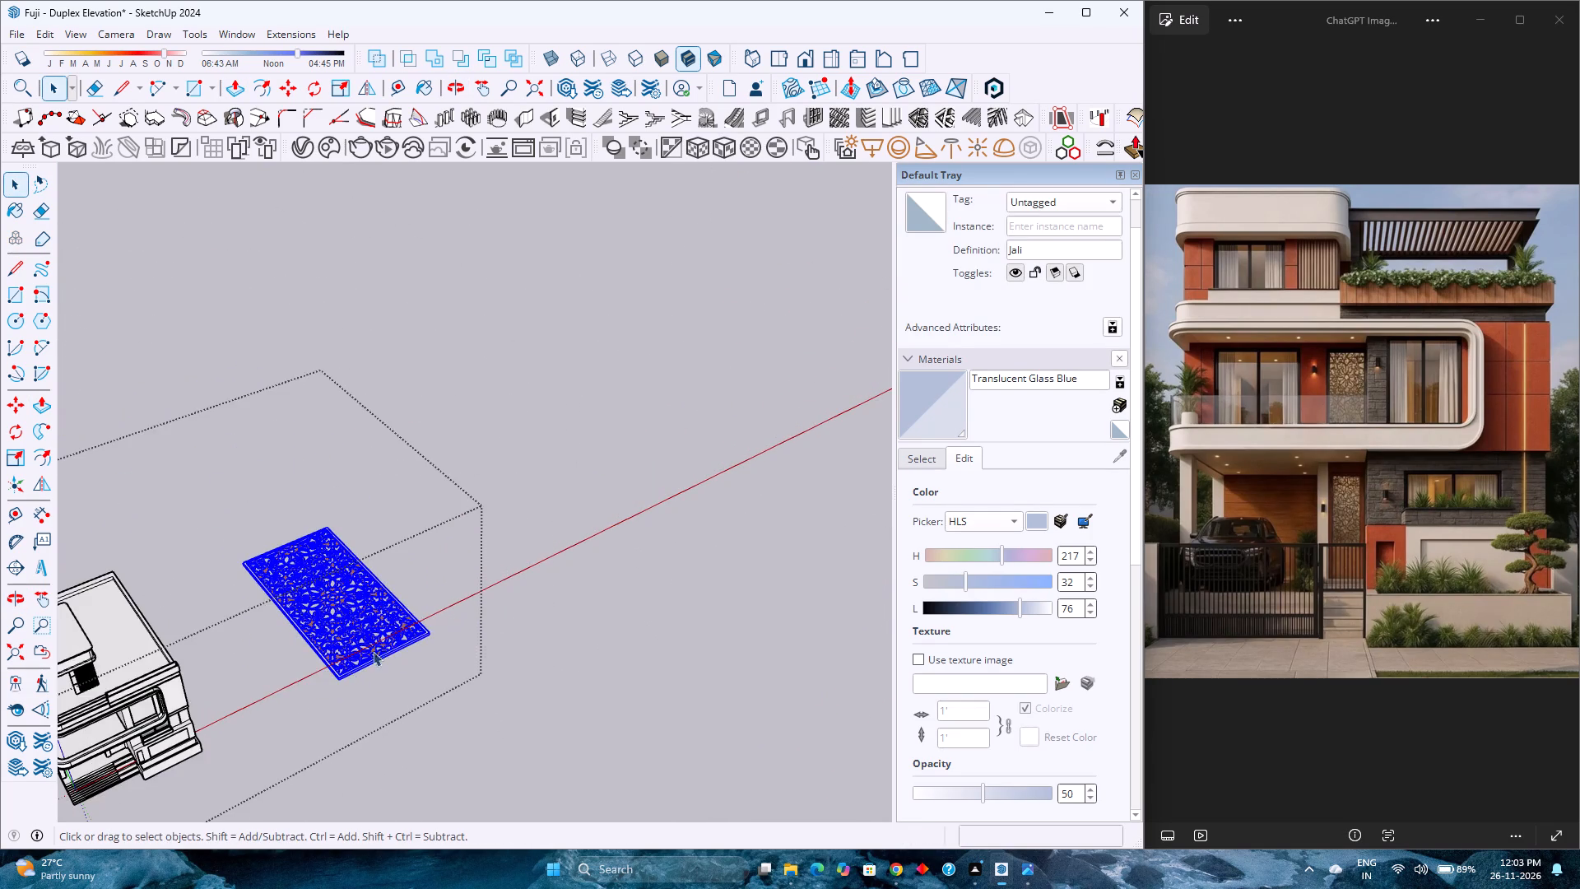
{"action": "scroll", "coordinate": [334, 673], "scroll_direction": "up", "scroll_amount": 20}
{"action": "scroll", "coordinate": [334, 673], "scroll_direction": "up", "scroll_amount": 7}
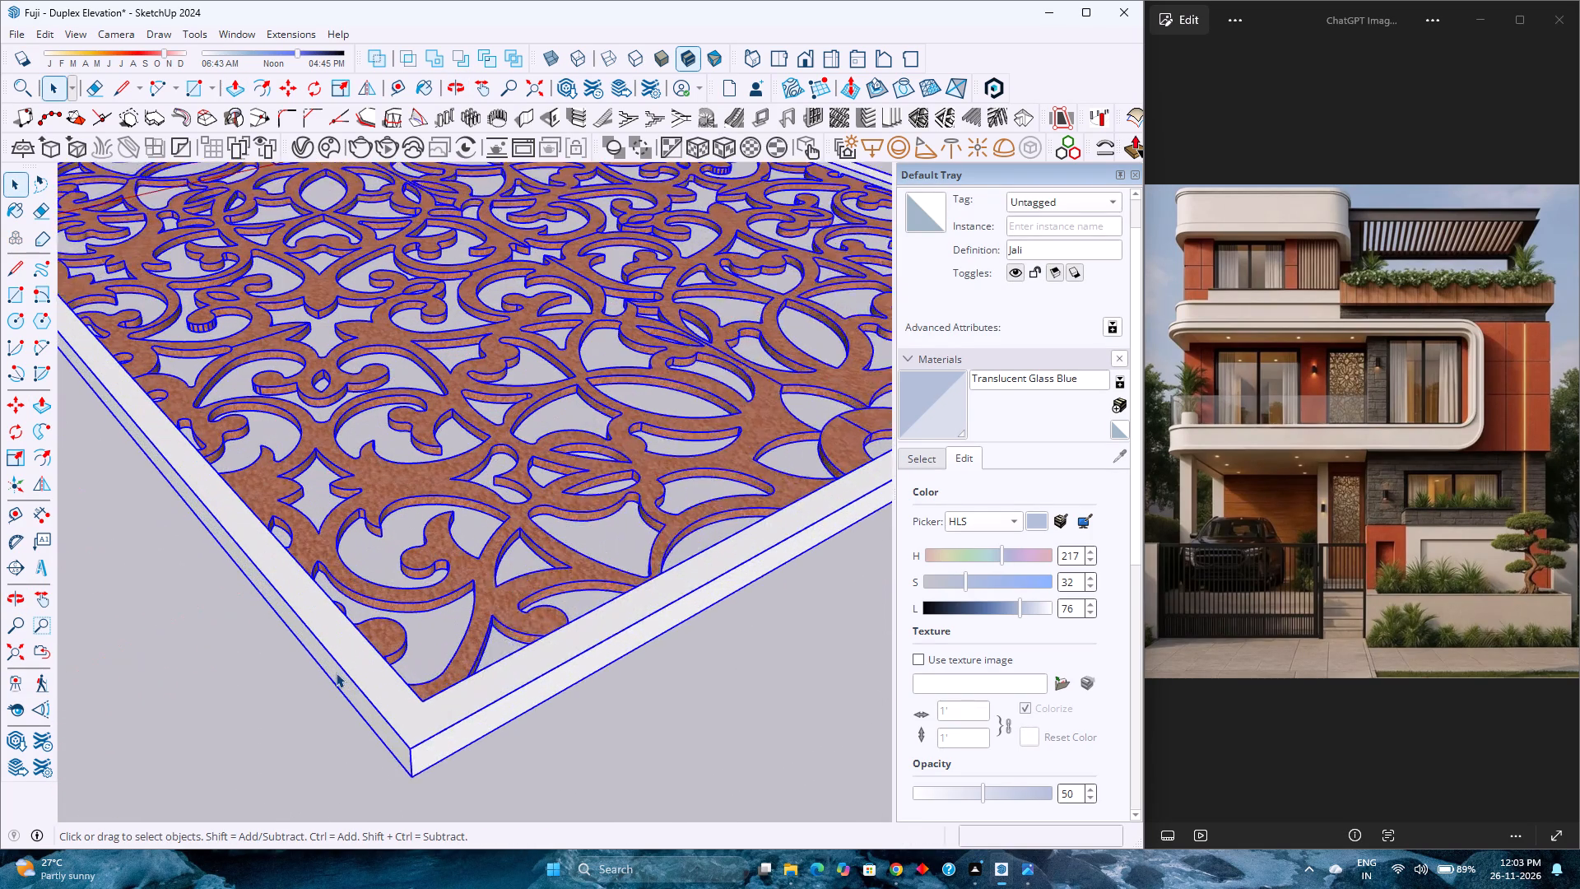
{"action": "scroll", "coordinate": [336, 673], "scroll_direction": "up", "scroll_amount": 1}
{"action": "left_click", "coordinate": [918, 455]}
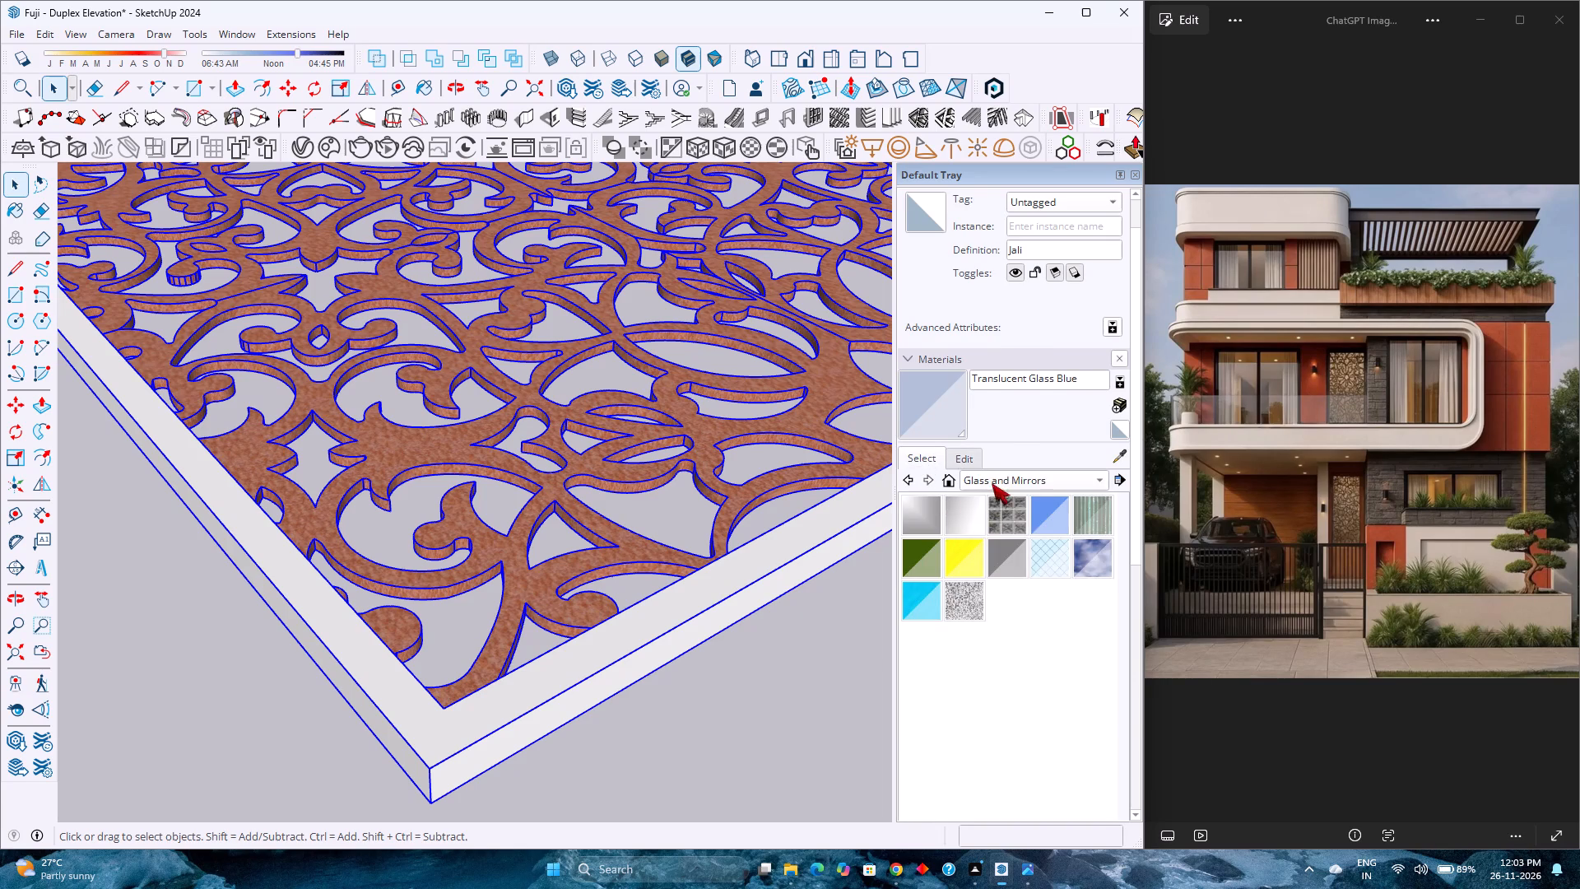
{"action": "left_click", "coordinate": [992, 483]}
{"action": "left_click", "coordinate": [991, 700]}
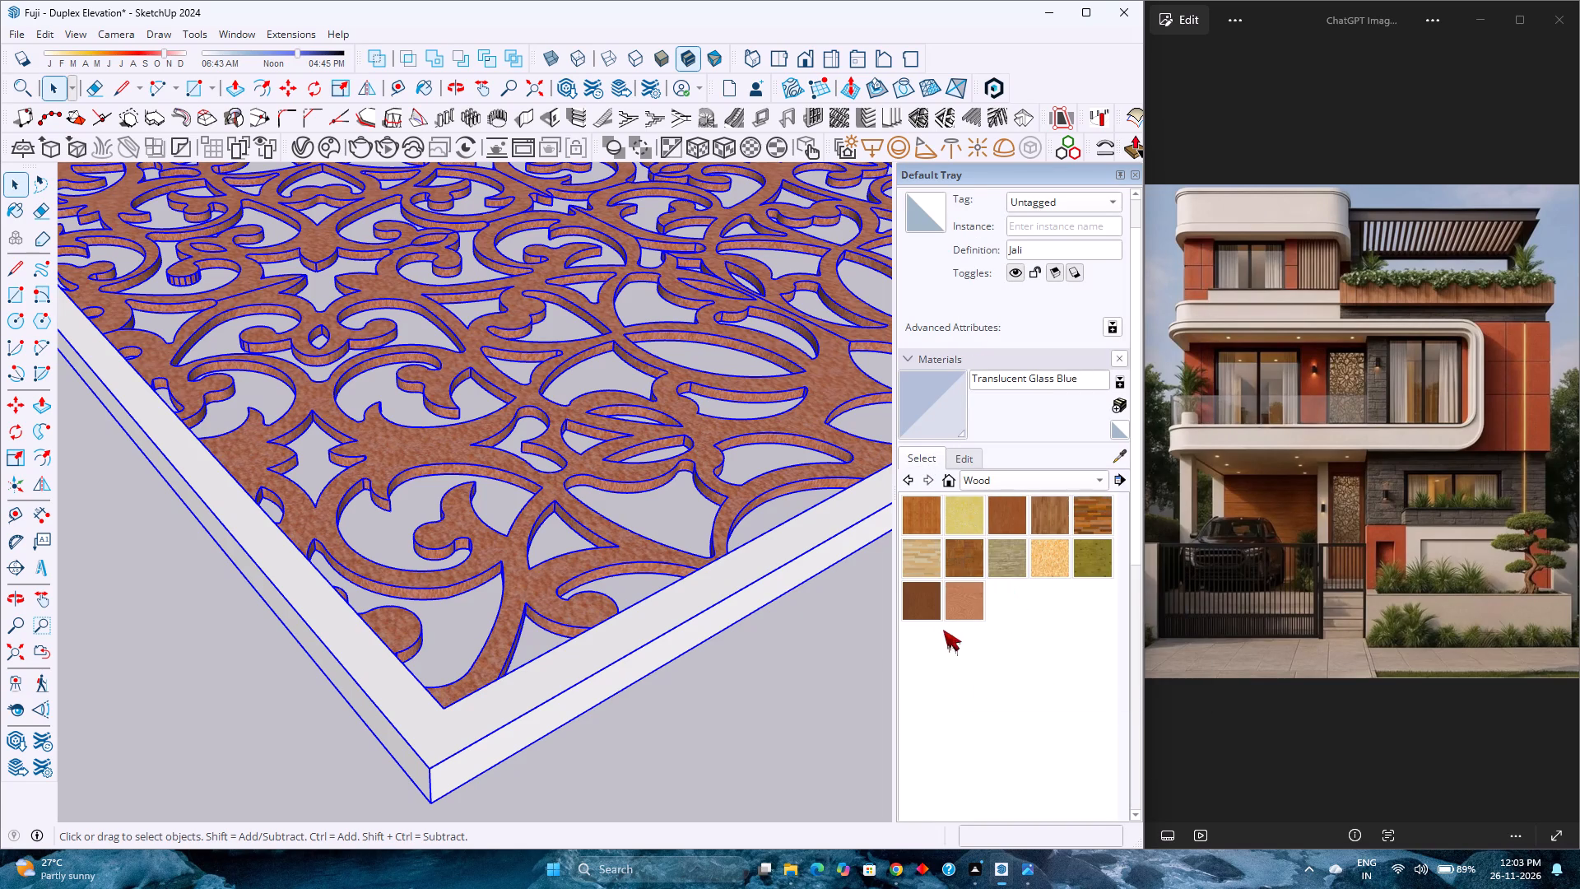
{"action": "left_click", "coordinate": [929, 607]}
{"action": "left_click", "coordinate": [654, 636]}
{"action": "scroll", "coordinate": [654, 636], "scroll_direction": "down", "scroll_amount": 2}
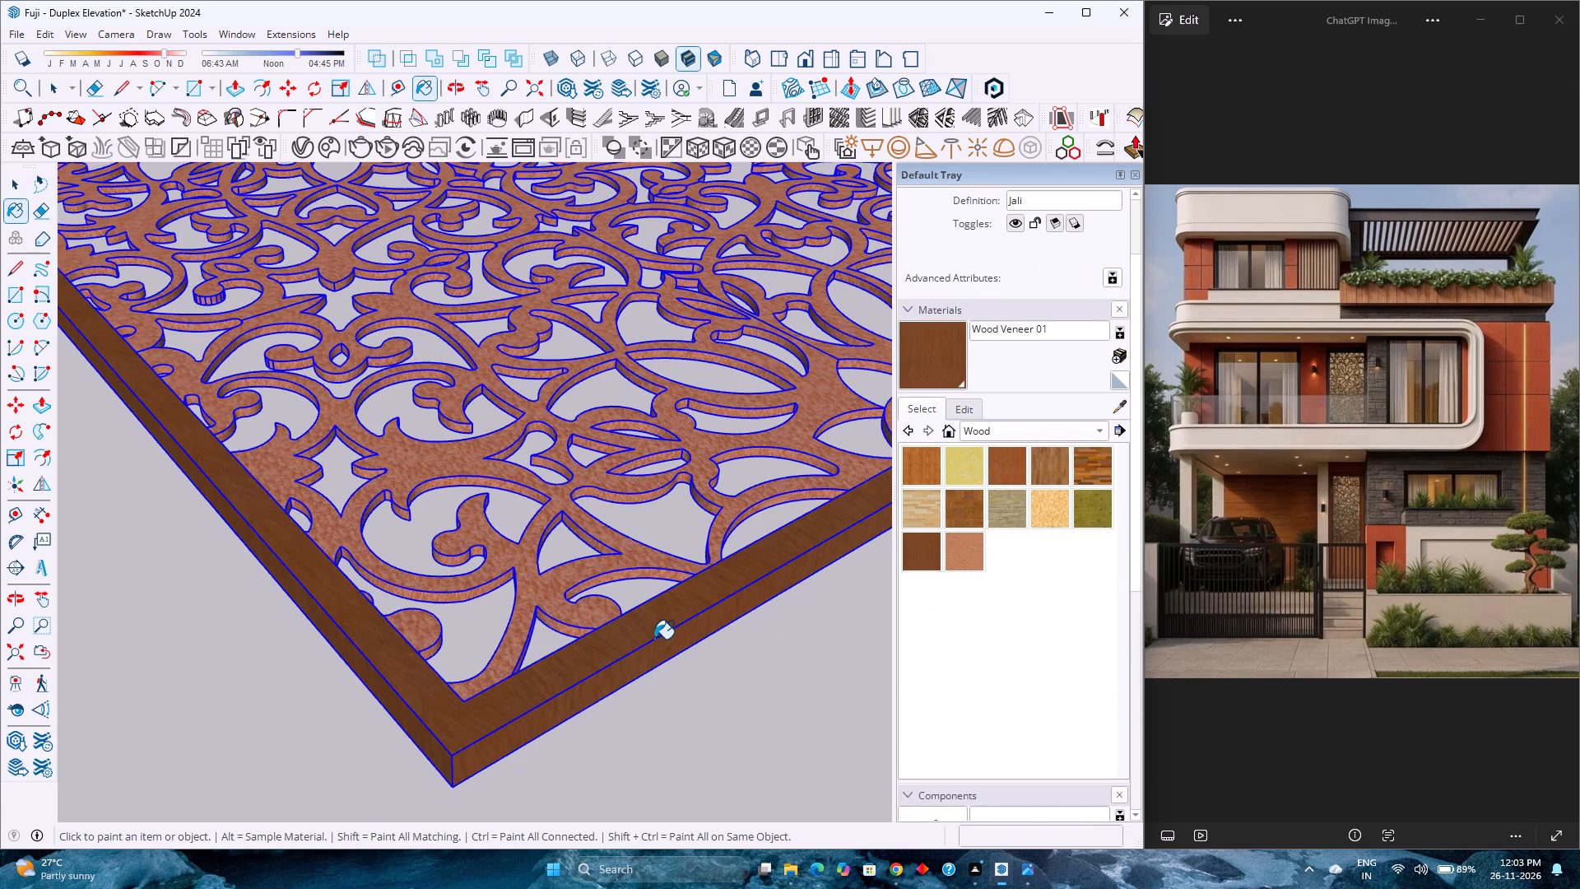
{"action": "scroll", "coordinate": [654, 639], "scroll_direction": "down", "scroll_amount": 10}
Darken Wood Veneer 01 by setting its luminance to 26 and its saturation to 45, and clear the selection.
{"action": "left_click", "coordinate": [974, 407]}
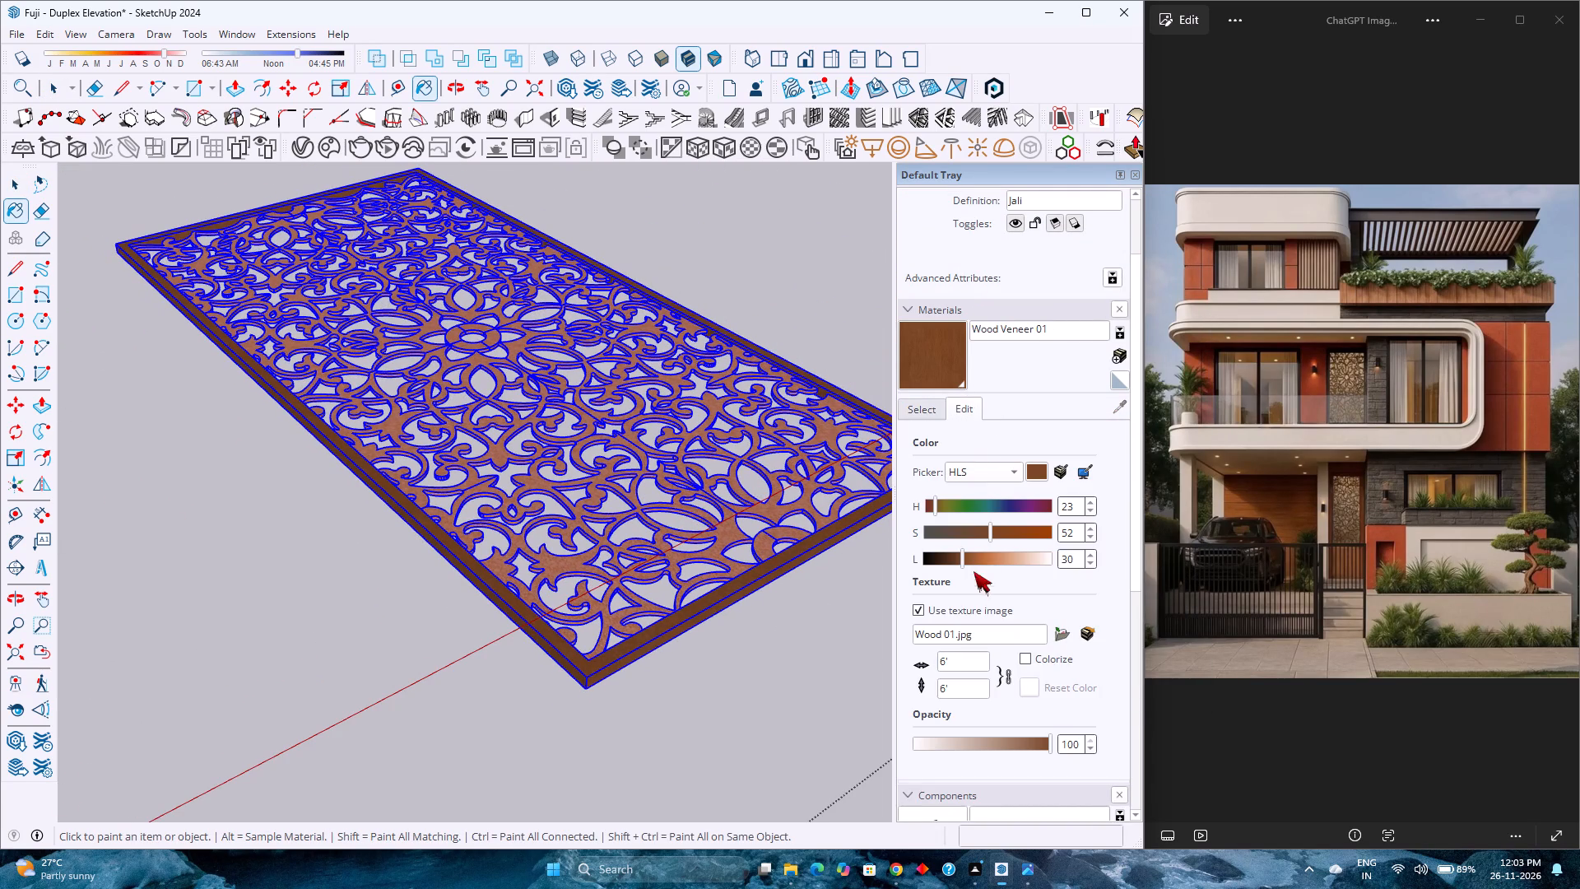
{"action": "left_click", "coordinate": [960, 555]}
{"action": "left_click_drag", "start_coordinate": [992, 532], "coordinate": [986, 533]}
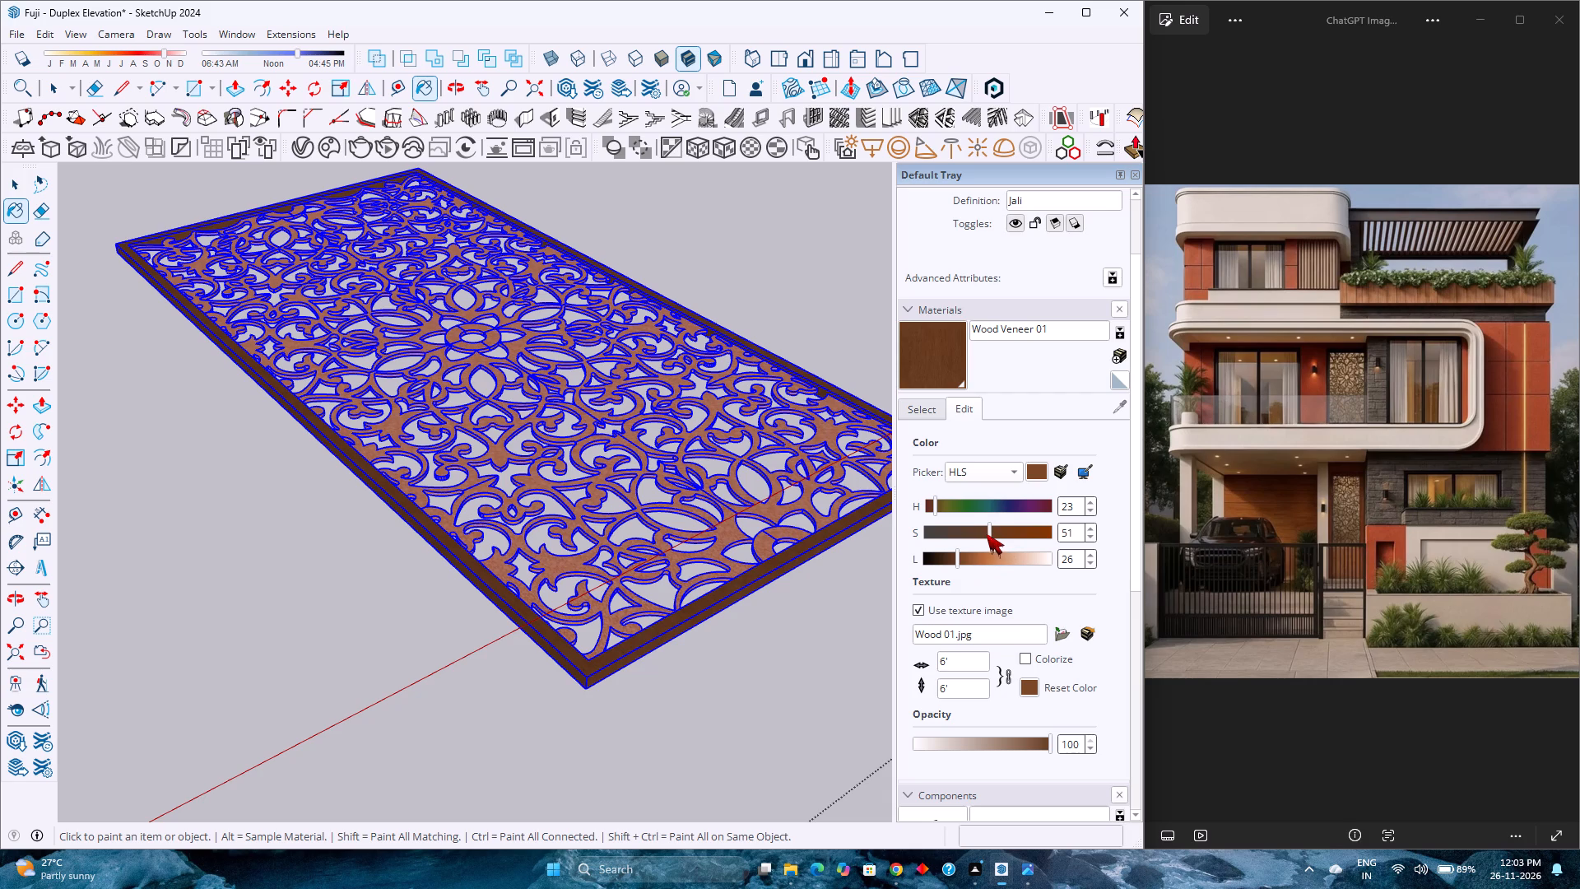
{"action": "left_click_drag", "start_coordinate": [986, 533], "coordinate": [983, 534]}
{"action": "left_click", "coordinate": [713, 596]}
{"action": "key", "text": "space"}
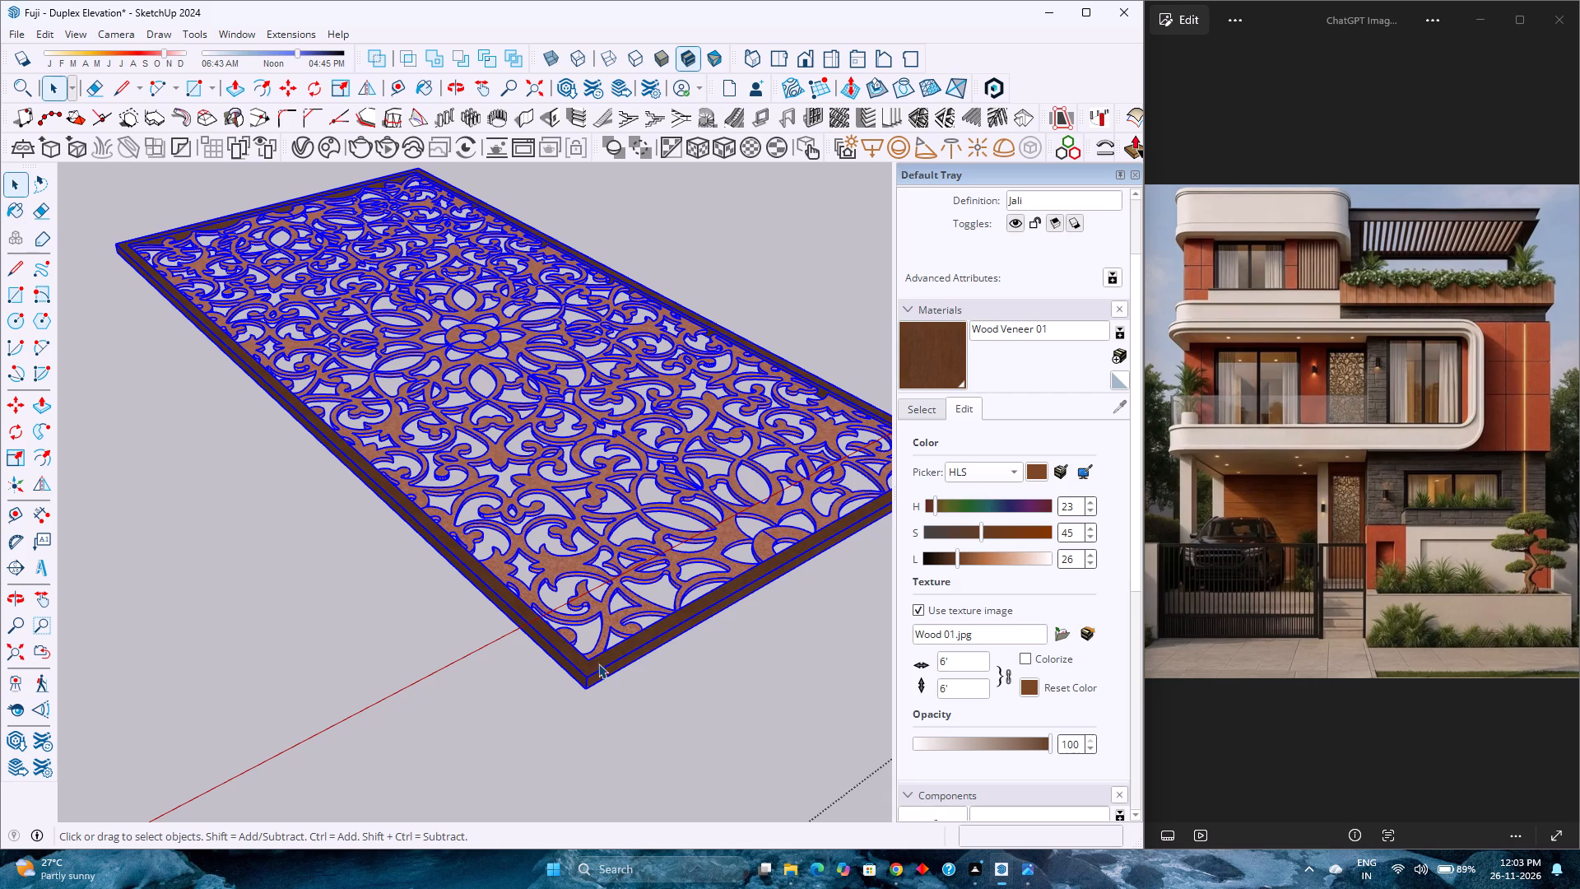
{"action": "scroll", "coordinate": [595, 663], "scroll_direction": "down", "scroll_amount": 3}
{"action": "left_click", "coordinate": [690, 747]}
Rotate the flat jali panel 90 degrees upright about the red axis, pivoting on its near corner.
{"action": "scroll", "coordinate": [631, 690], "scroll_direction": "down", "scroll_amount": 8}
{"action": "middle_click_drag", "start_coordinate": [632, 675], "coordinate": [534, 744]}
{"action": "scroll", "coordinate": [555, 650], "scroll_direction": "down", "scroll_amount": 3}
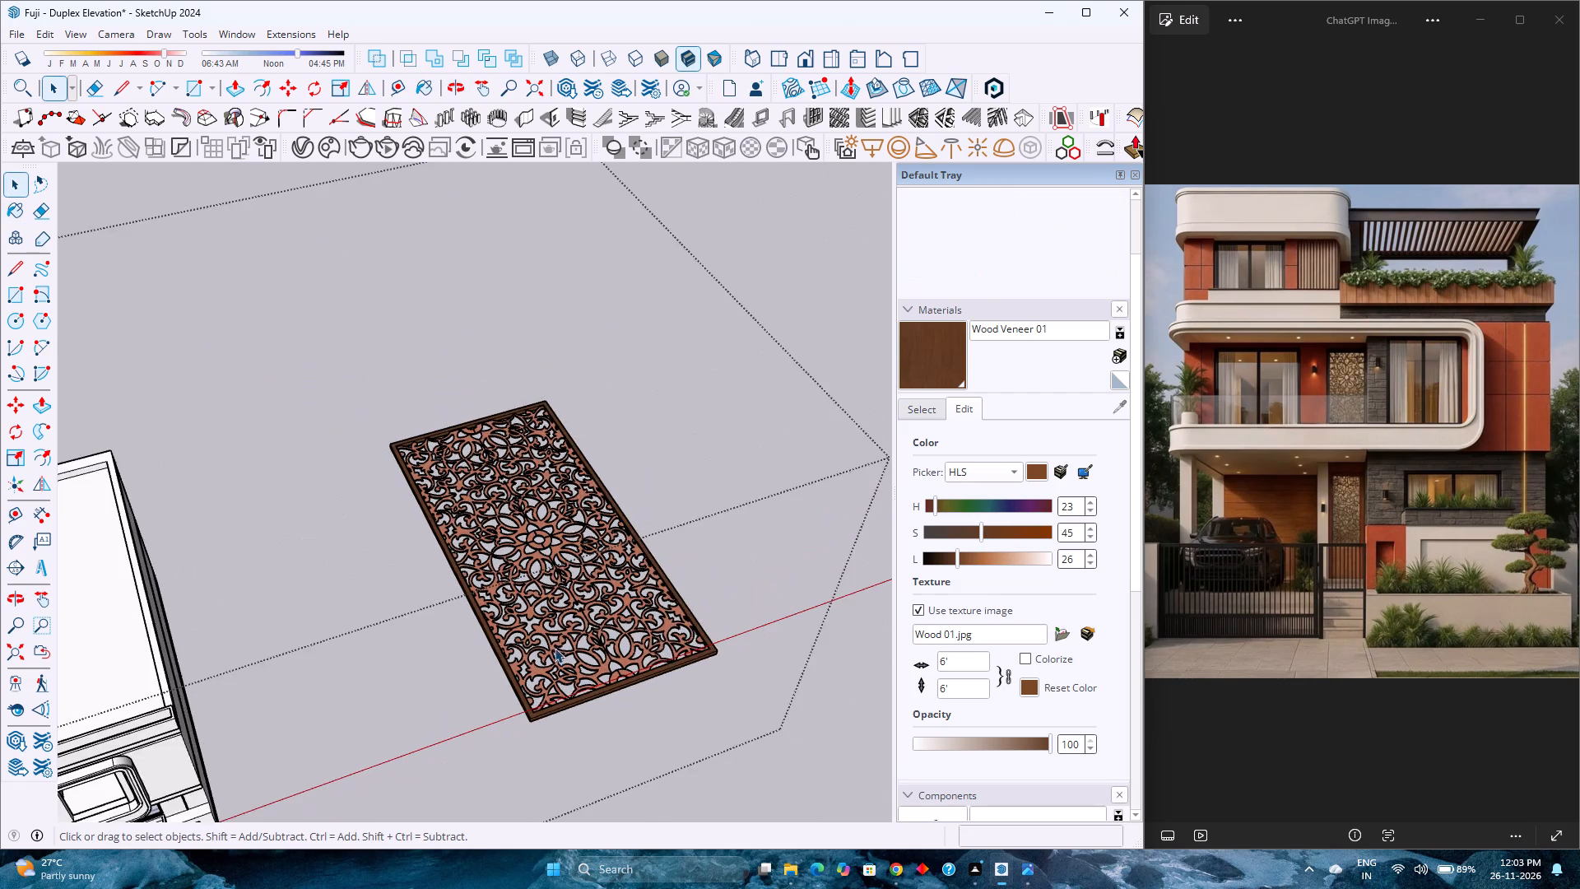
{"action": "left_click", "coordinate": [555, 628]}
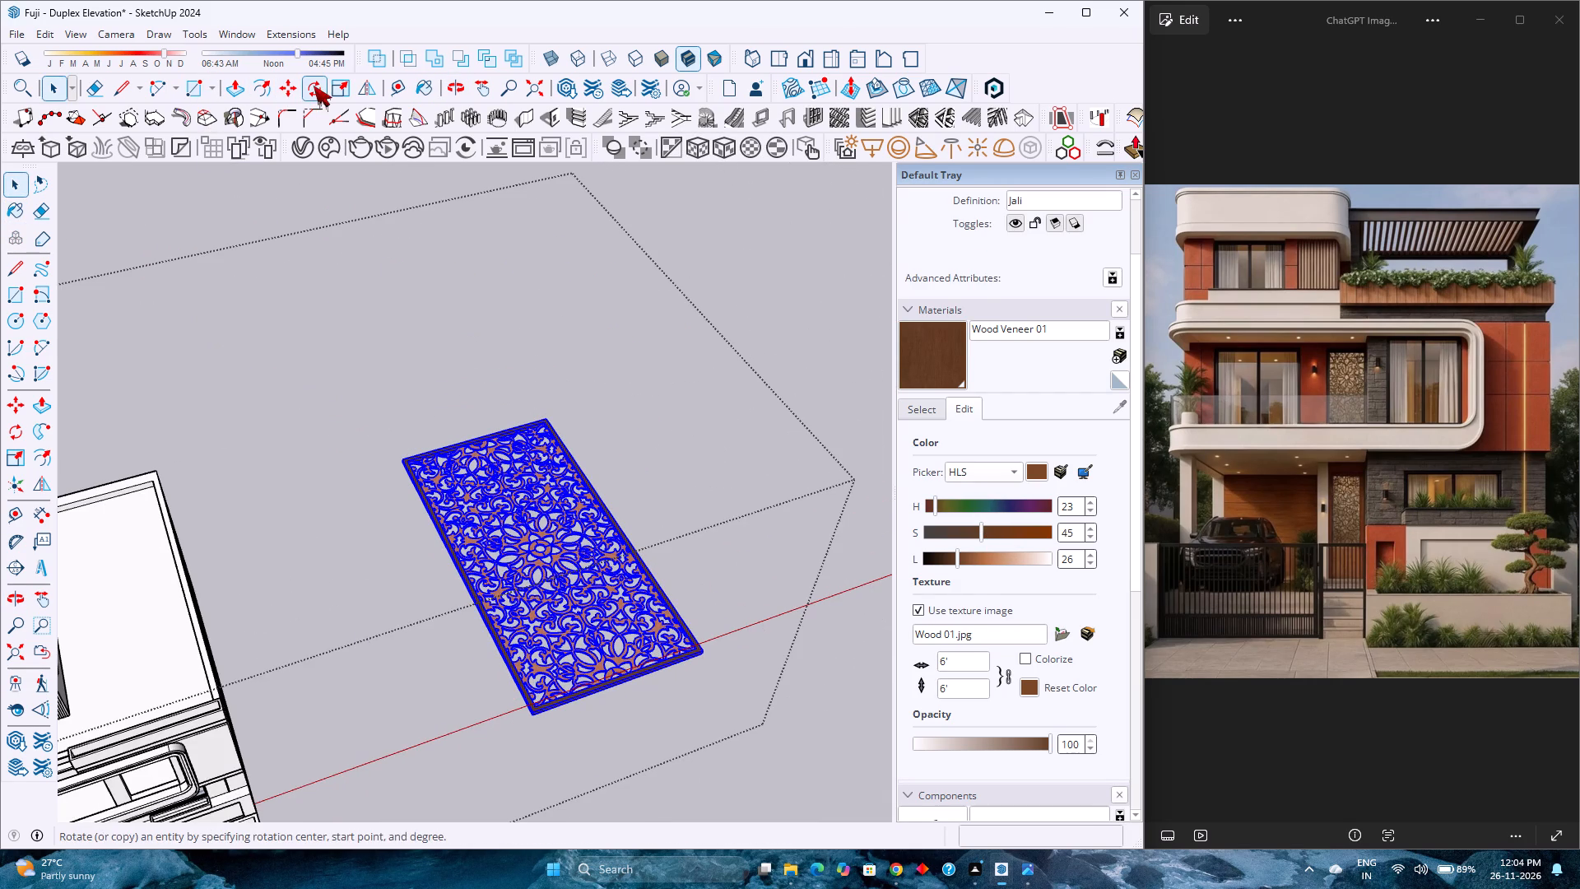
{"action": "left_click", "coordinate": [314, 86]}
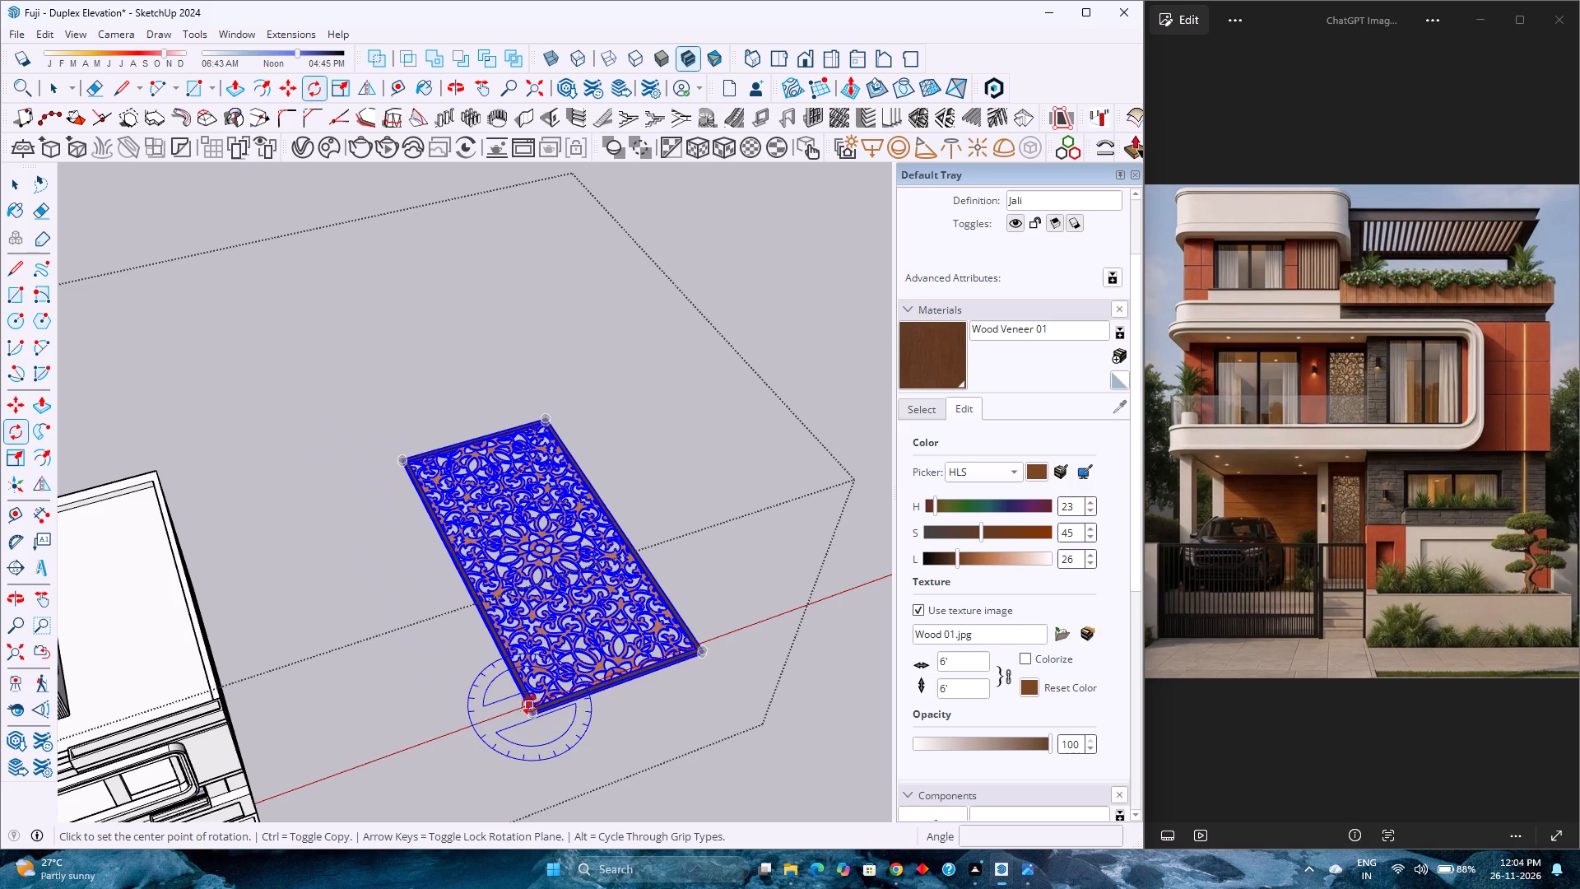
{"action": "key", "text": "Right"}
{"action": "scroll", "coordinate": [532, 712], "scroll_direction": "up", "scroll_amount": 3}
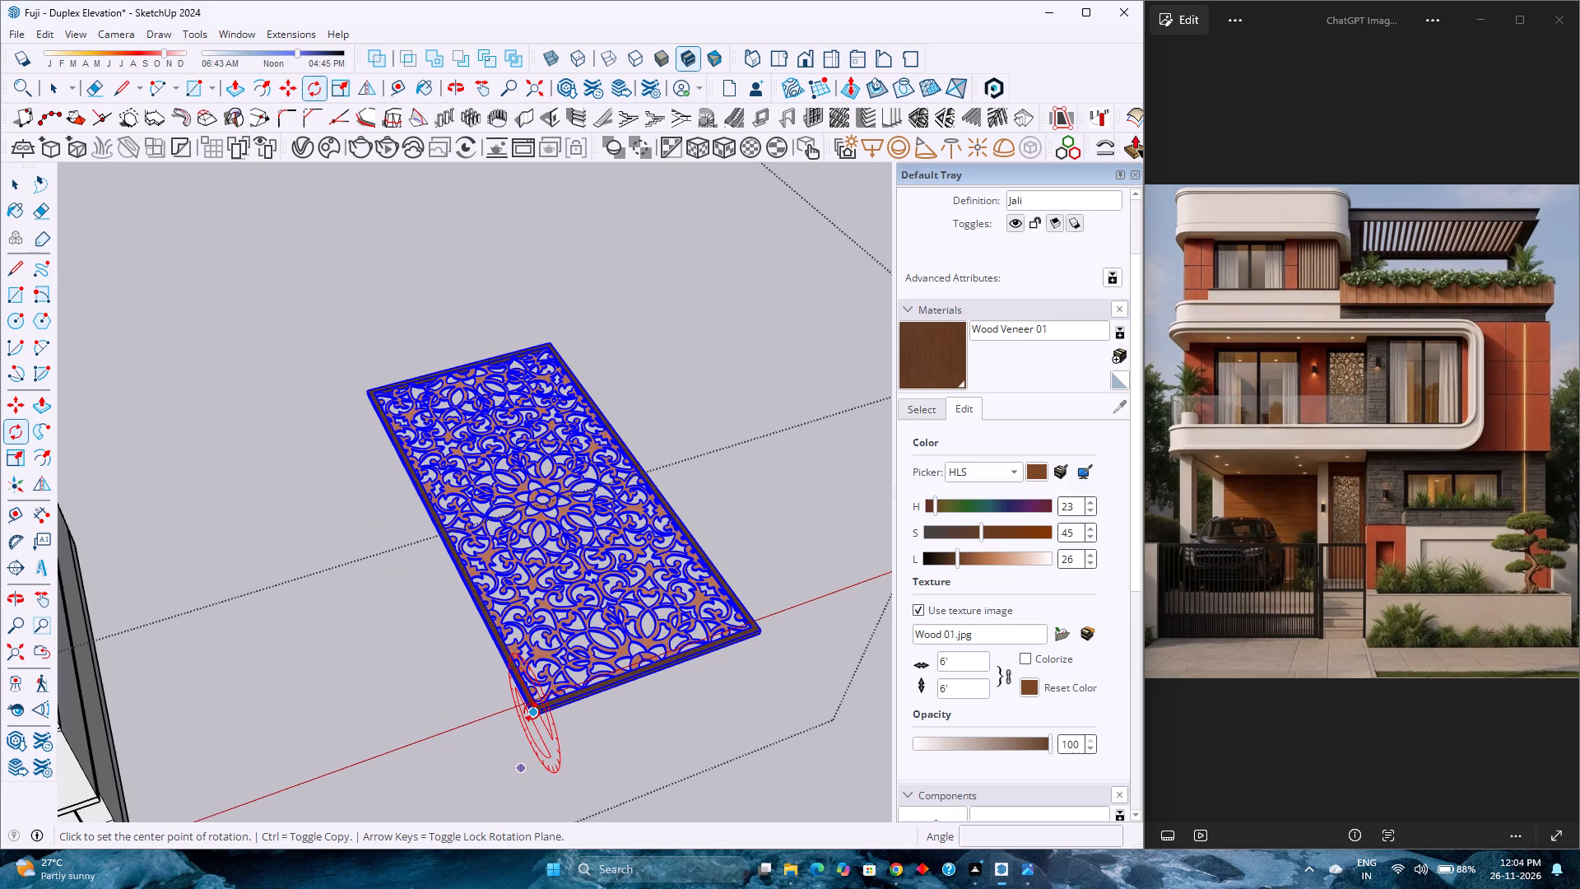
{"action": "left_click", "coordinate": [532, 712]}
{"action": "scroll", "coordinate": [374, 398], "scroll_direction": "up", "scroll_amount": 2}
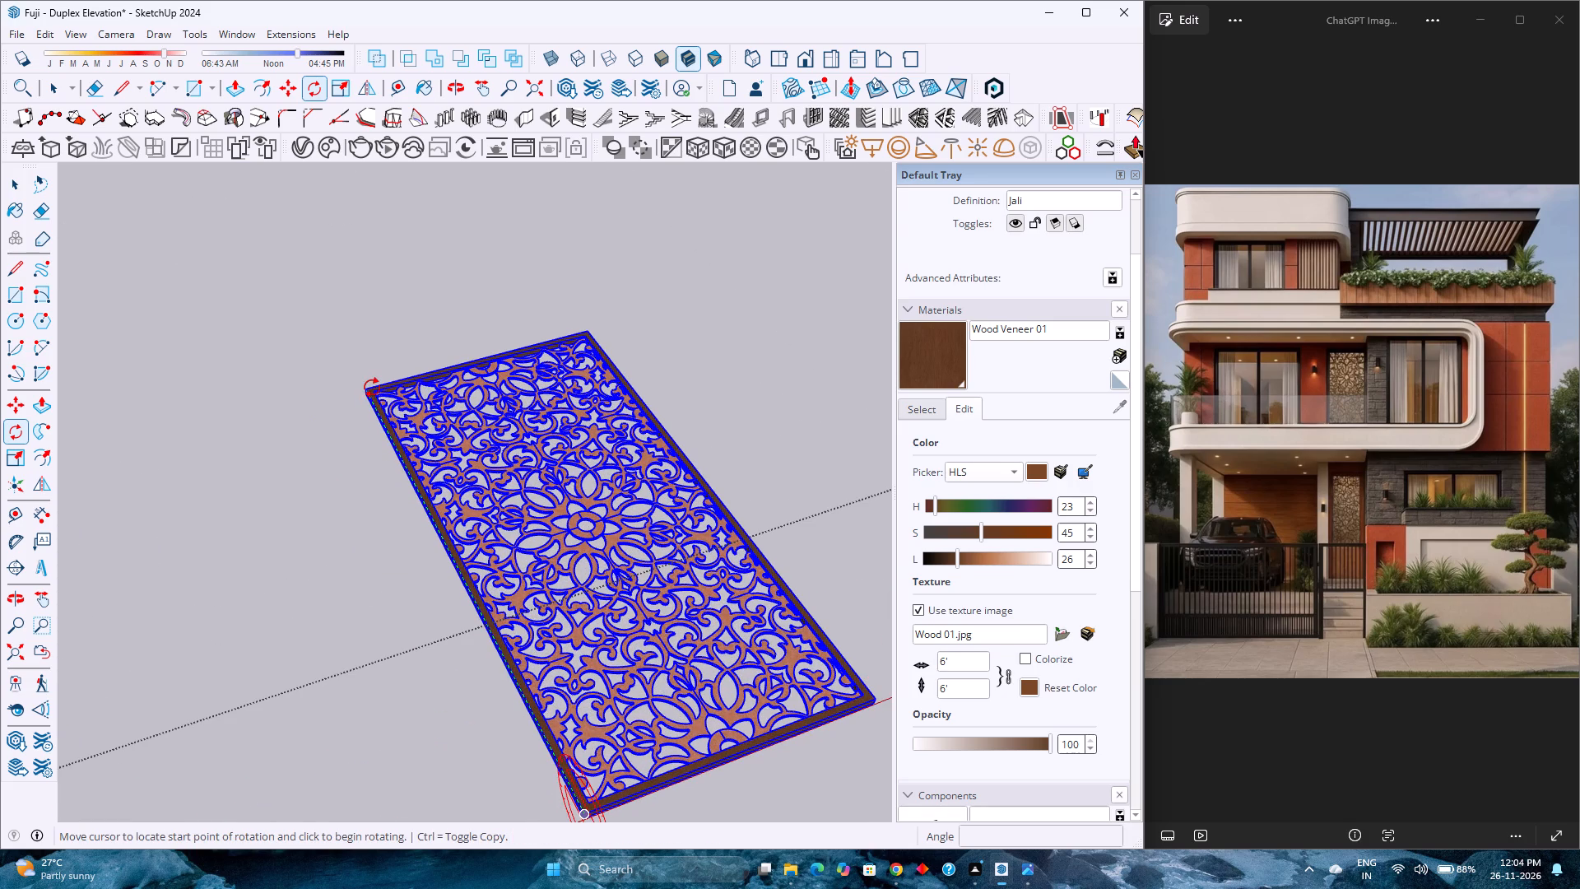
{"action": "left_click", "coordinate": [372, 388]}
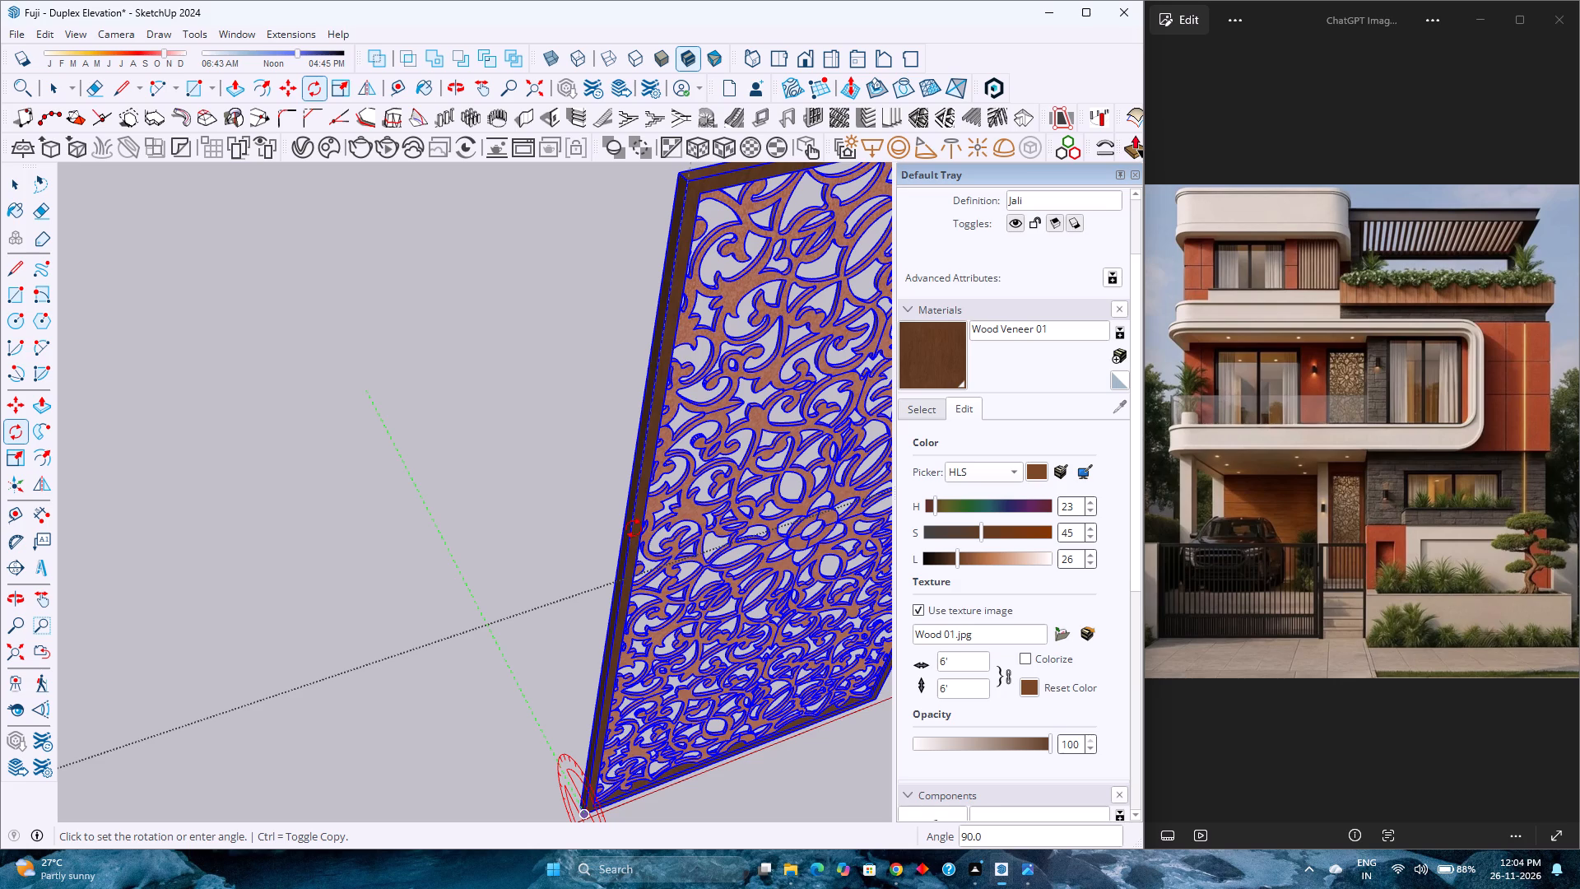
{"action": "key", "text": "9"}
{"action": "key", "text": "0"}
{"action": "key", "text": "Return"}
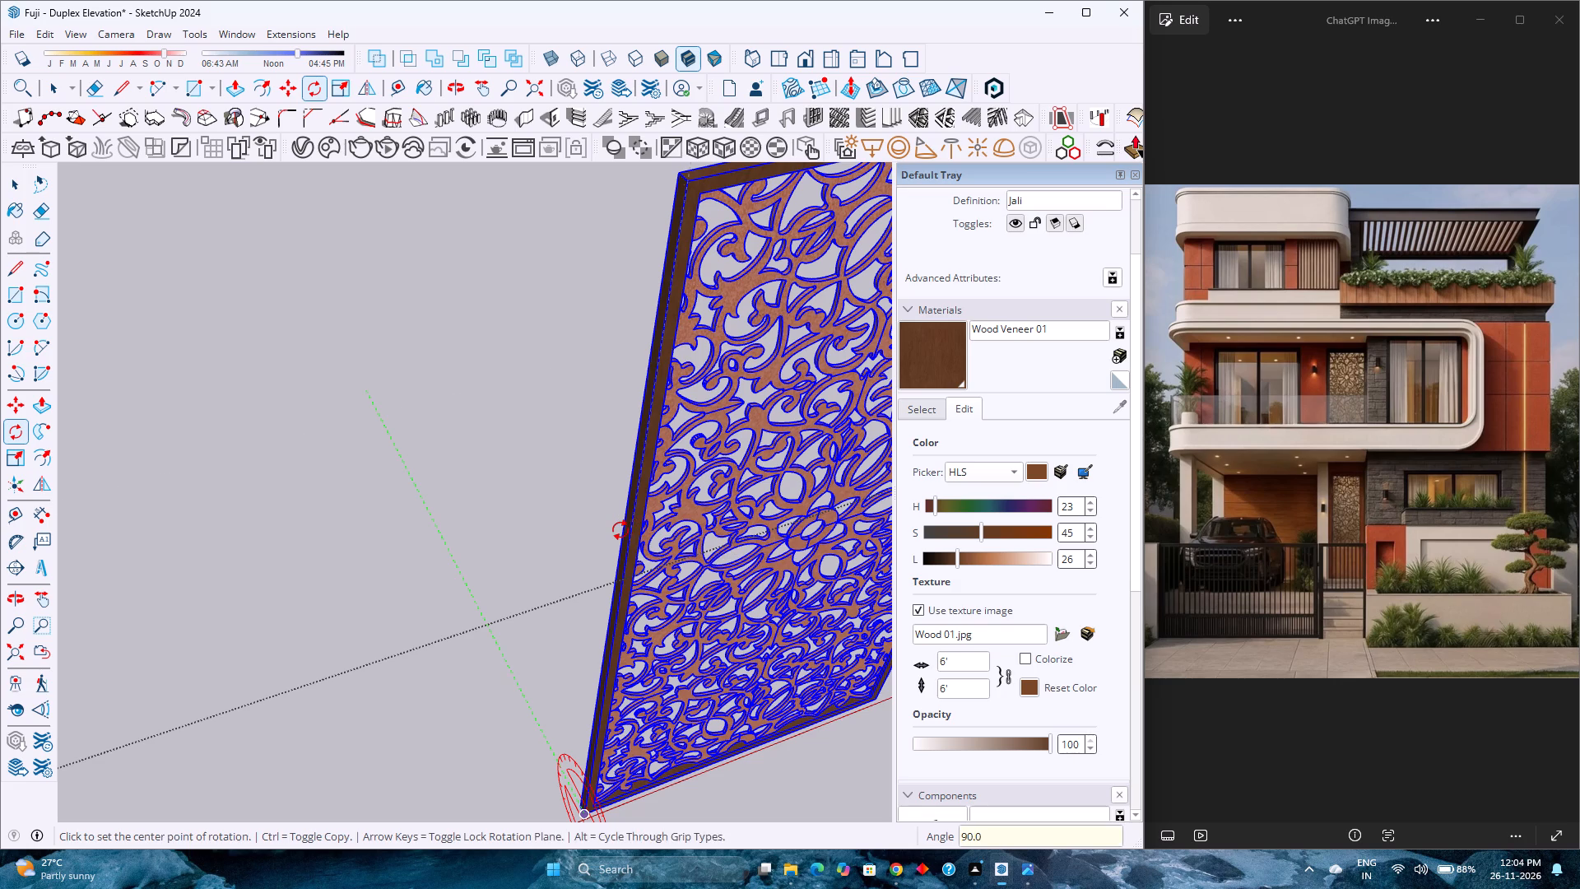
Move the upright jali by its lower frame corner to the bottom corner of the wall opening at the top of the entrance steps.
{"action": "scroll", "coordinate": [596, 508], "scroll_direction": "down", "scroll_amount": 14}
{"action": "middle_click_drag", "start_coordinate": [618, 547], "coordinate": [554, 417]}
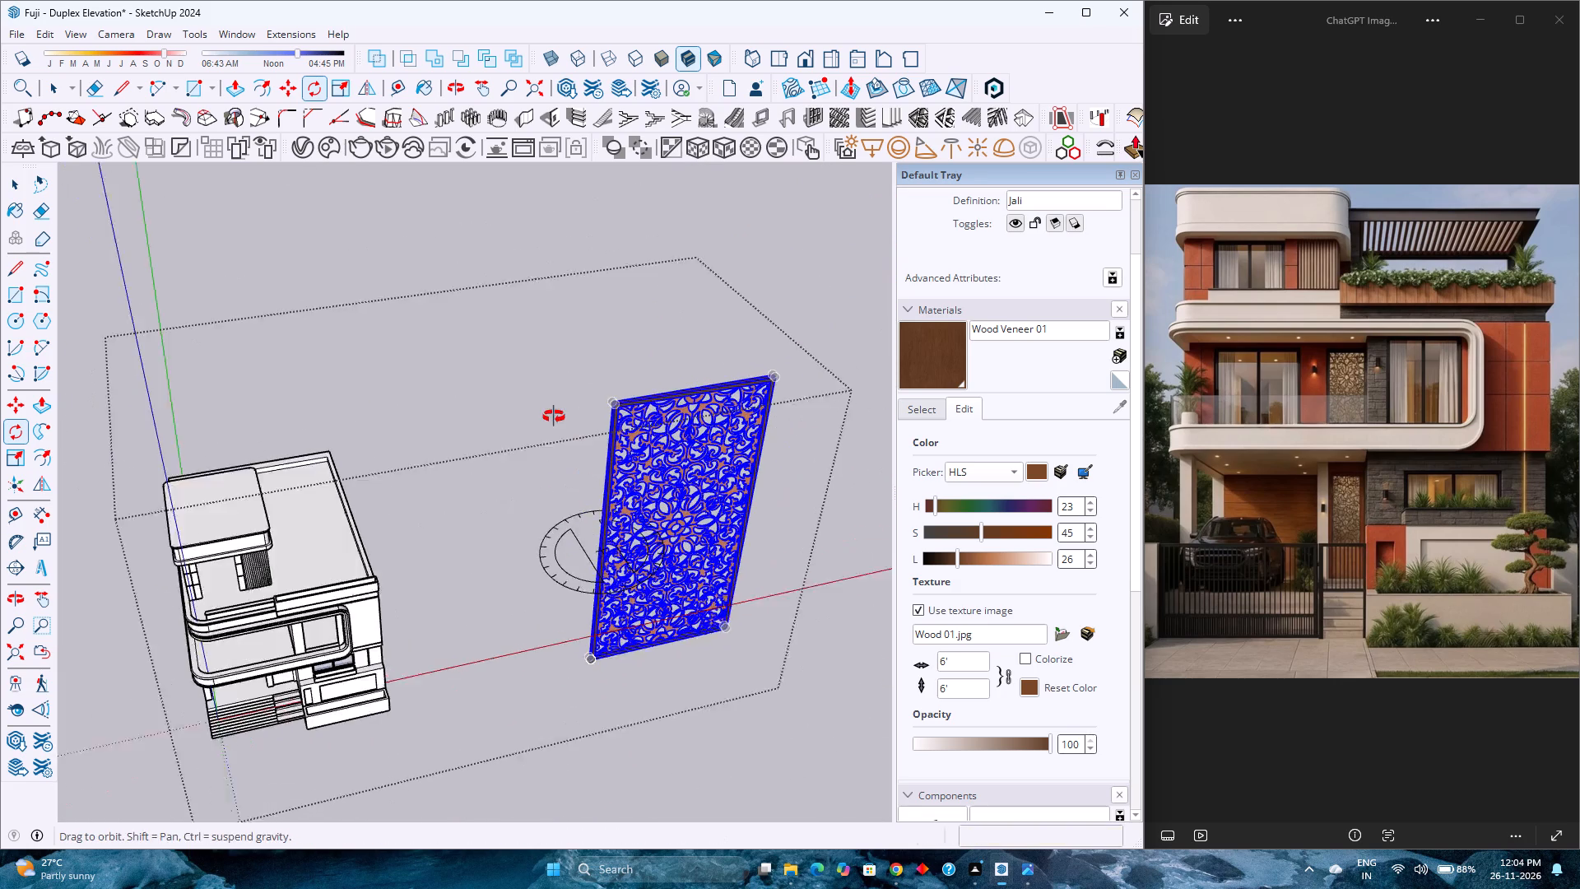
{"action": "middle_click_drag", "start_coordinate": [554, 417], "coordinate": [551, 403]}
{"action": "key", "text": "m"}
{"action": "scroll", "coordinate": [604, 684], "scroll_direction": "up", "scroll_amount": 9}
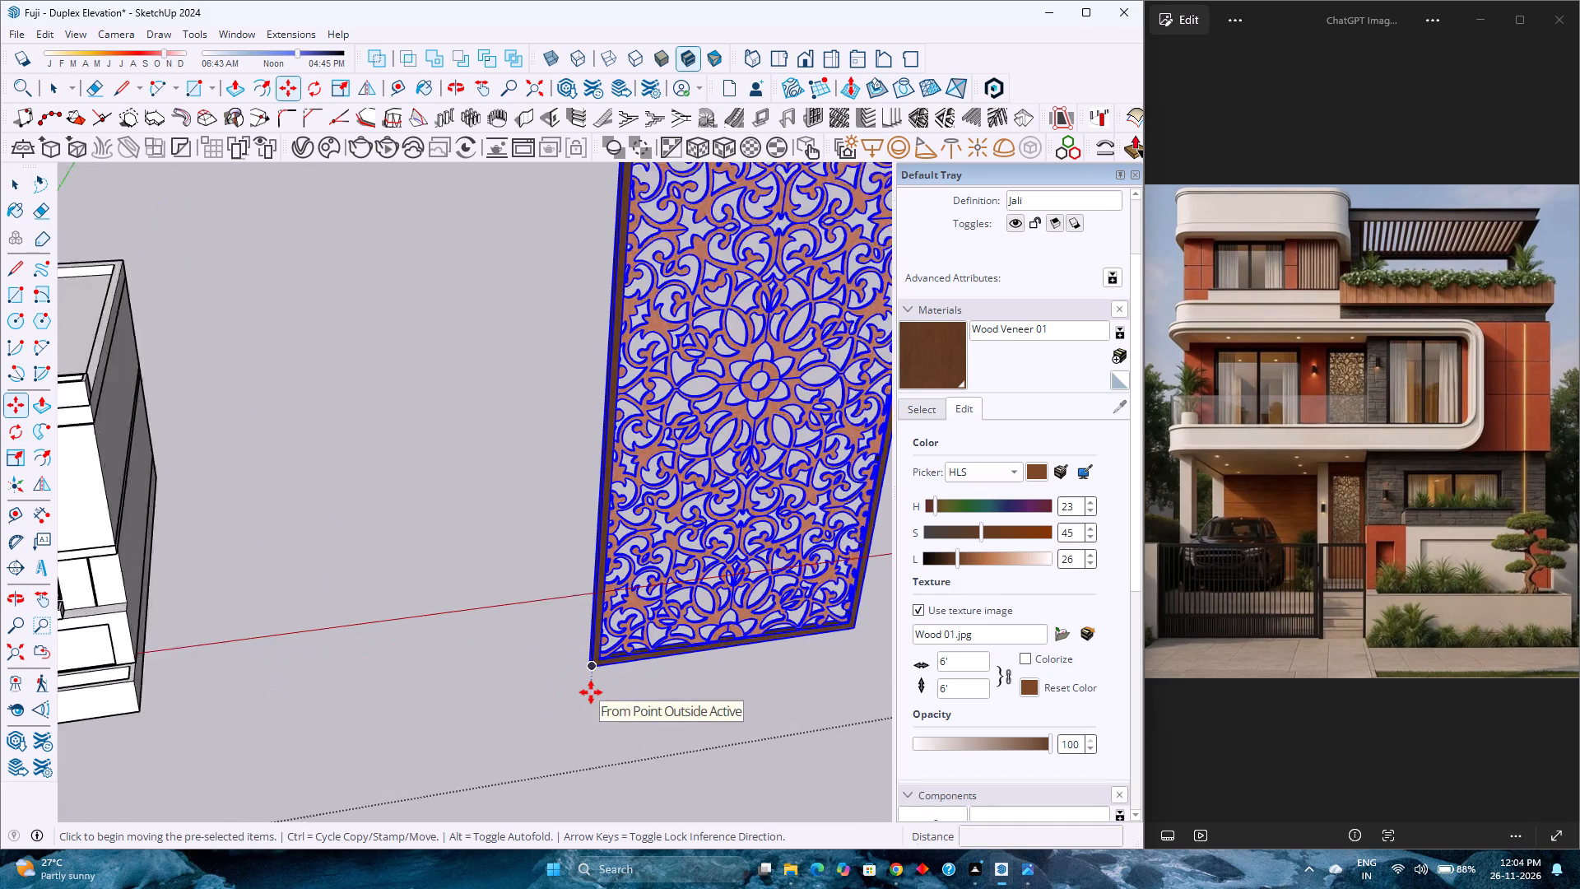
{"action": "scroll", "coordinate": [591, 692], "scroll_direction": "up", "scroll_amount": 13}
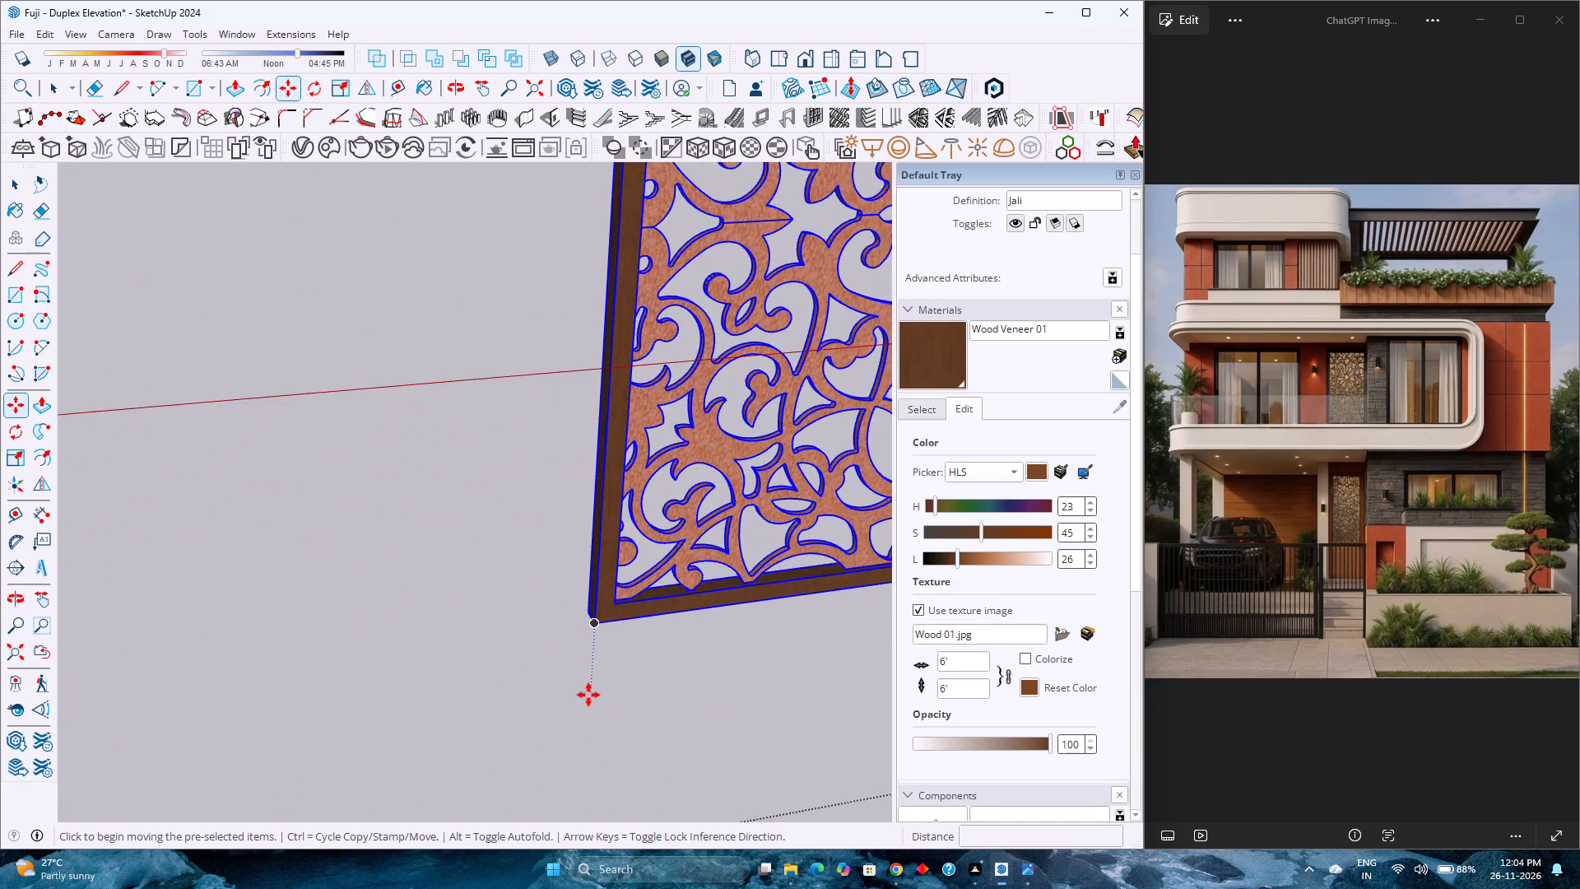
{"action": "scroll", "coordinate": [588, 695], "scroll_direction": "up", "scroll_amount": 6}
{"action": "left_click", "coordinate": [598, 610]}
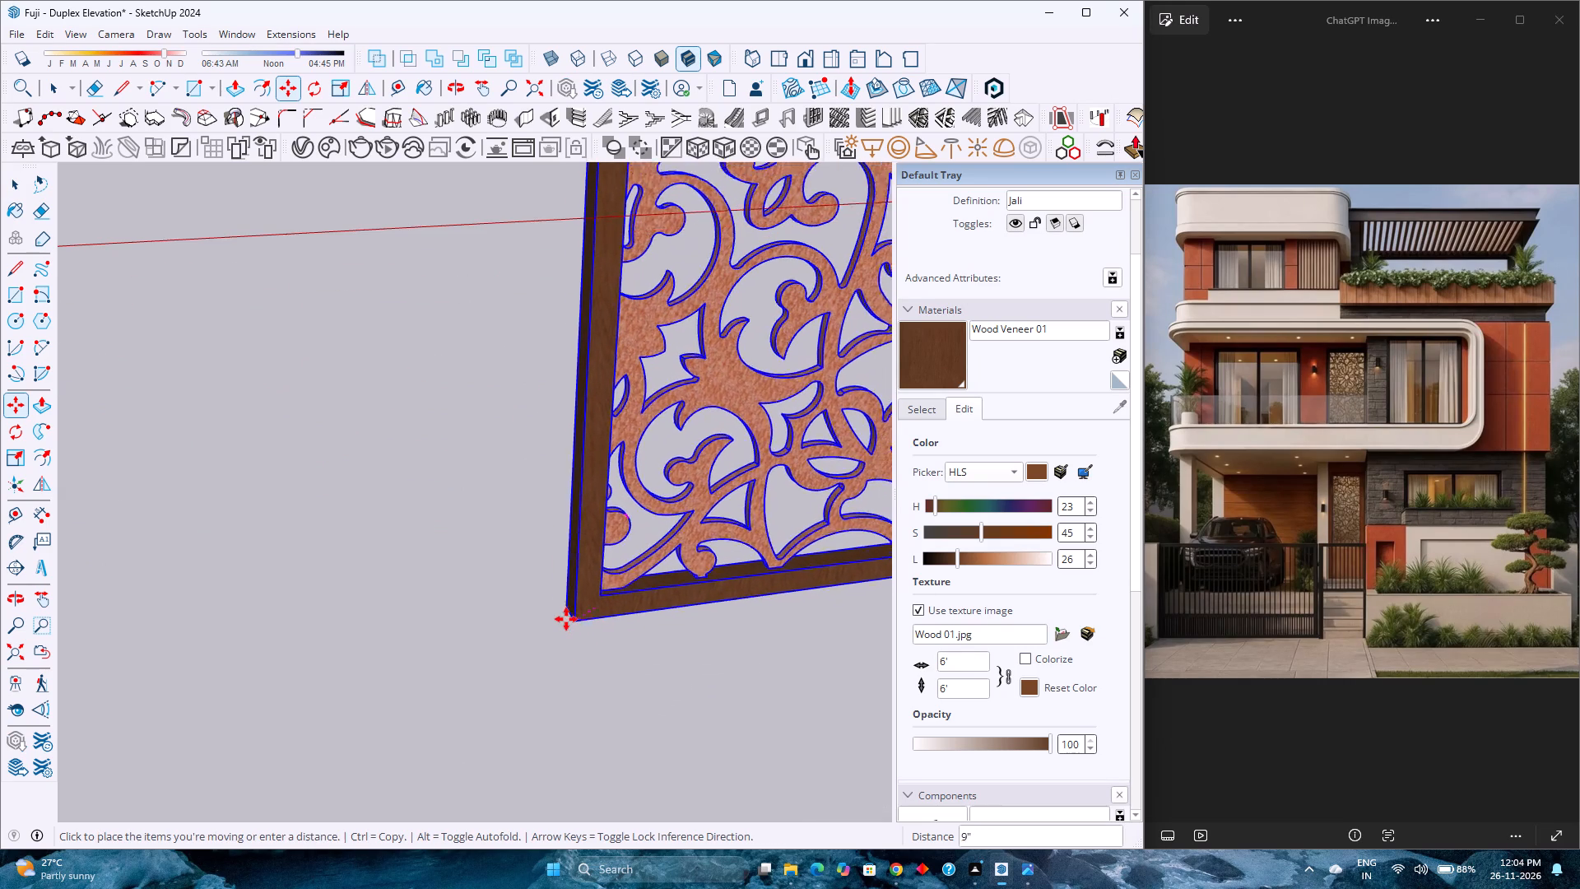
{"action": "scroll", "coordinate": [566, 618], "scroll_direction": "down", "scroll_amount": 20}
{"action": "scroll", "coordinate": [566, 618], "scroll_direction": "down", "scroll_amount": 4}
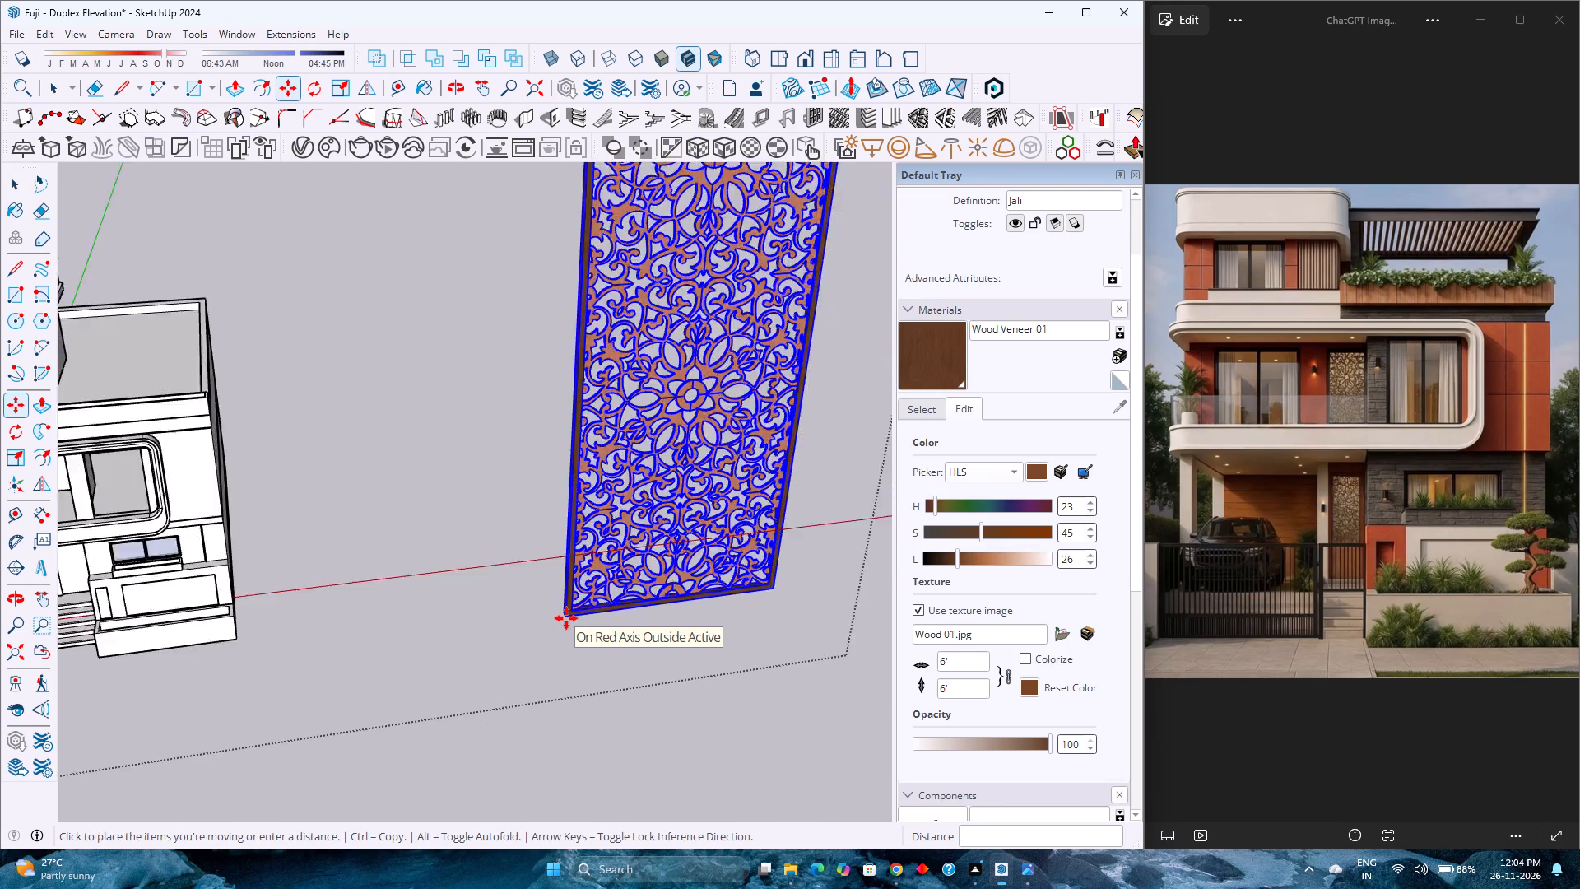
{"action": "scroll", "coordinate": [566, 618], "scroll_direction": "down", "scroll_amount": 5}
{"action": "scroll", "coordinate": [323, 609], "scroll_direction": "up", "scroll_amount": 17}
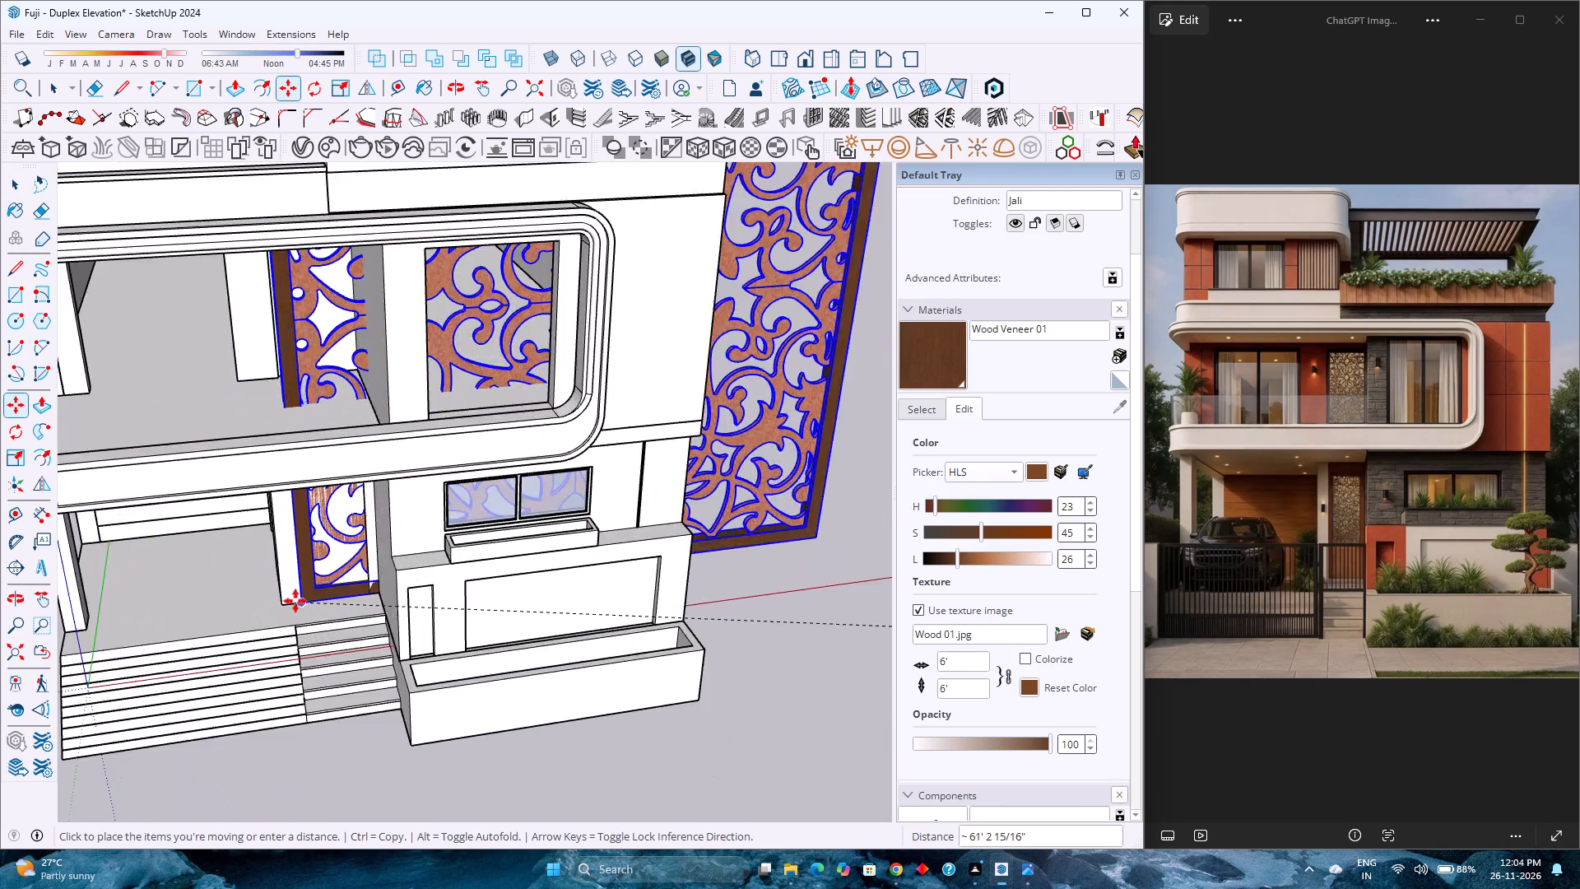
{"action": "scroll", "coordinate": [295, 601], "scroll_direction": "up", "scroll_amount": 6}
{"action": "left_click", "coordinate": [311, 603]}
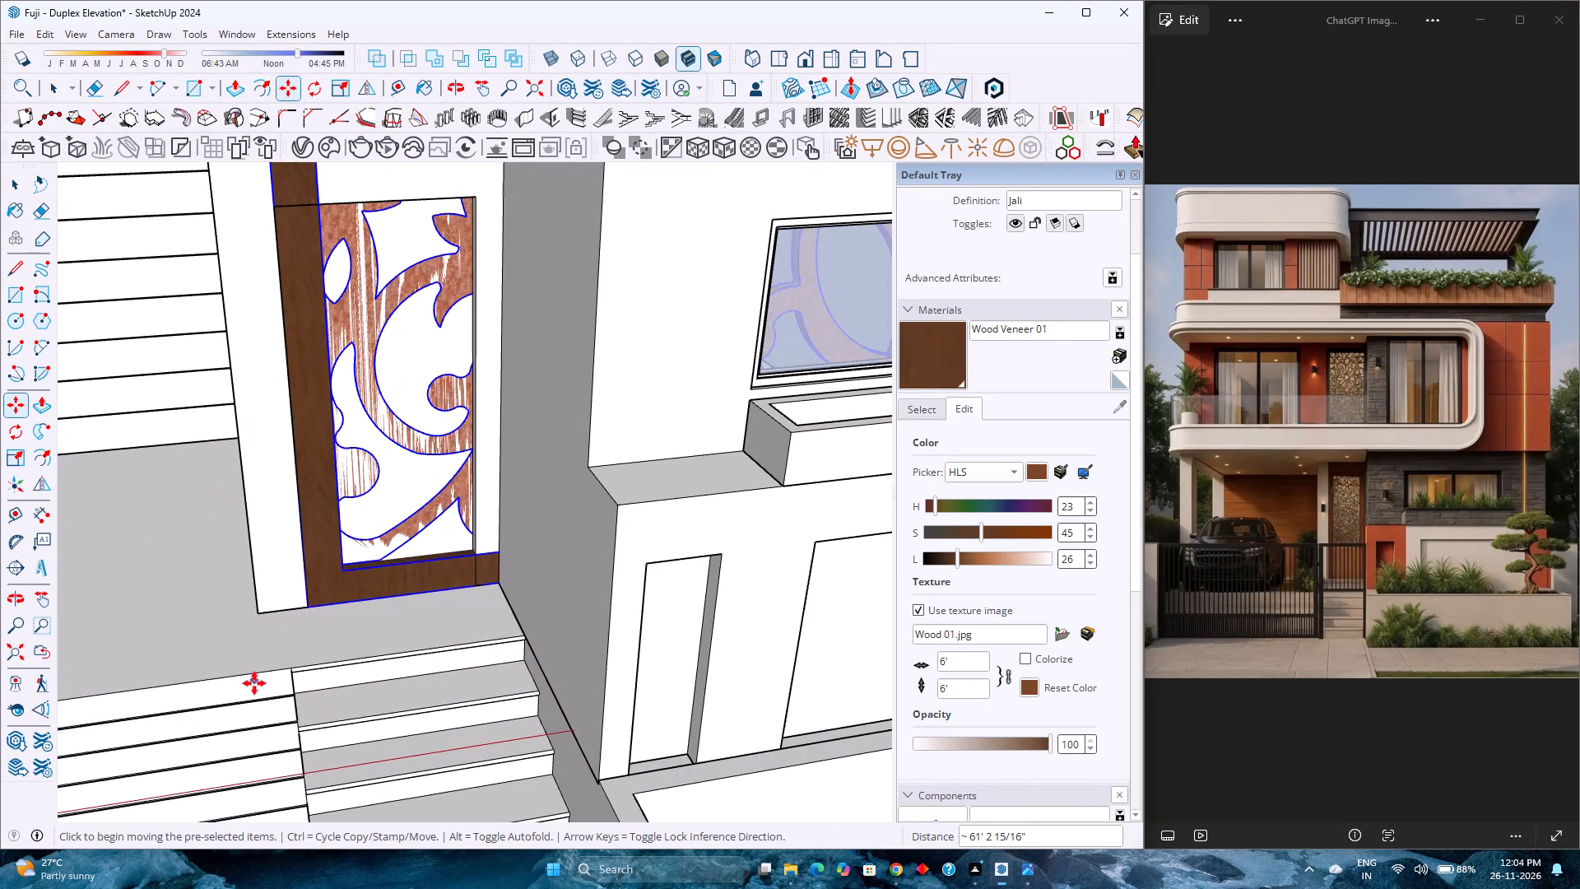
Scale the jali uniformly from its upper corner to about 0.12 so its width fits the opening beside the entrance steps.
{"action": "scroll", "coordinate": [256, 683], "scroll_direction": "down", "scroll_amount": 13}
{"action": "key", "text": "s"}
{"action": "scroll", "coordinate": [345, 666], "scroll_direction": "down", "scroll_amount": 1}
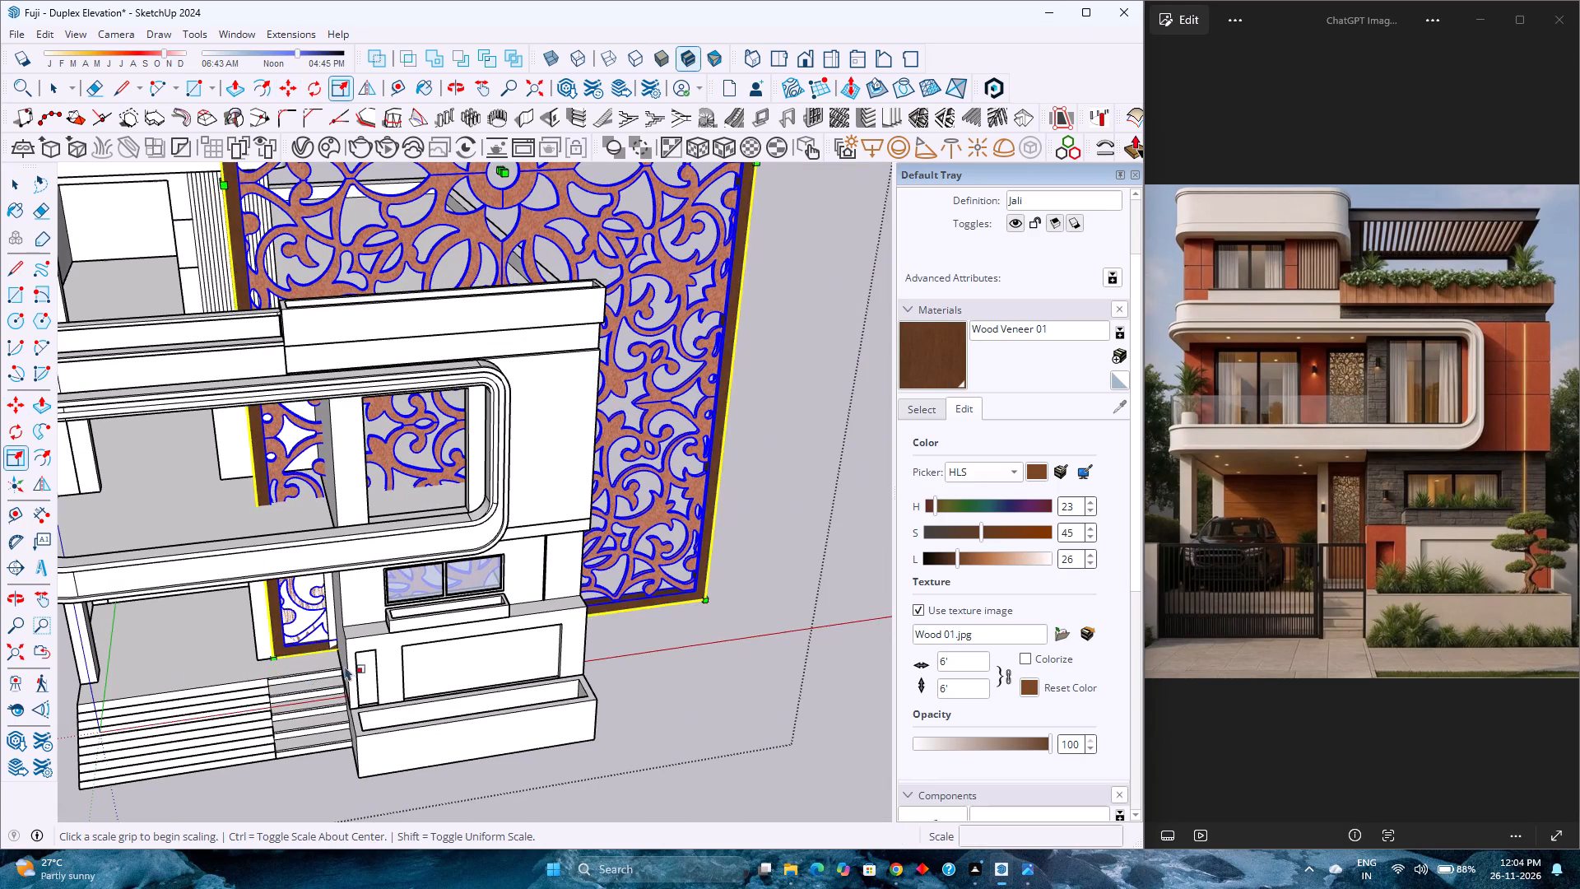
{"action": "scroll", "coordinate": [345, 666], "scroll_direction": "down", "scroll_amount": 11}
{"action": "scroll", "coordinate": [470, 342], "scroll_direction": "up", "scroll_amount": 5}
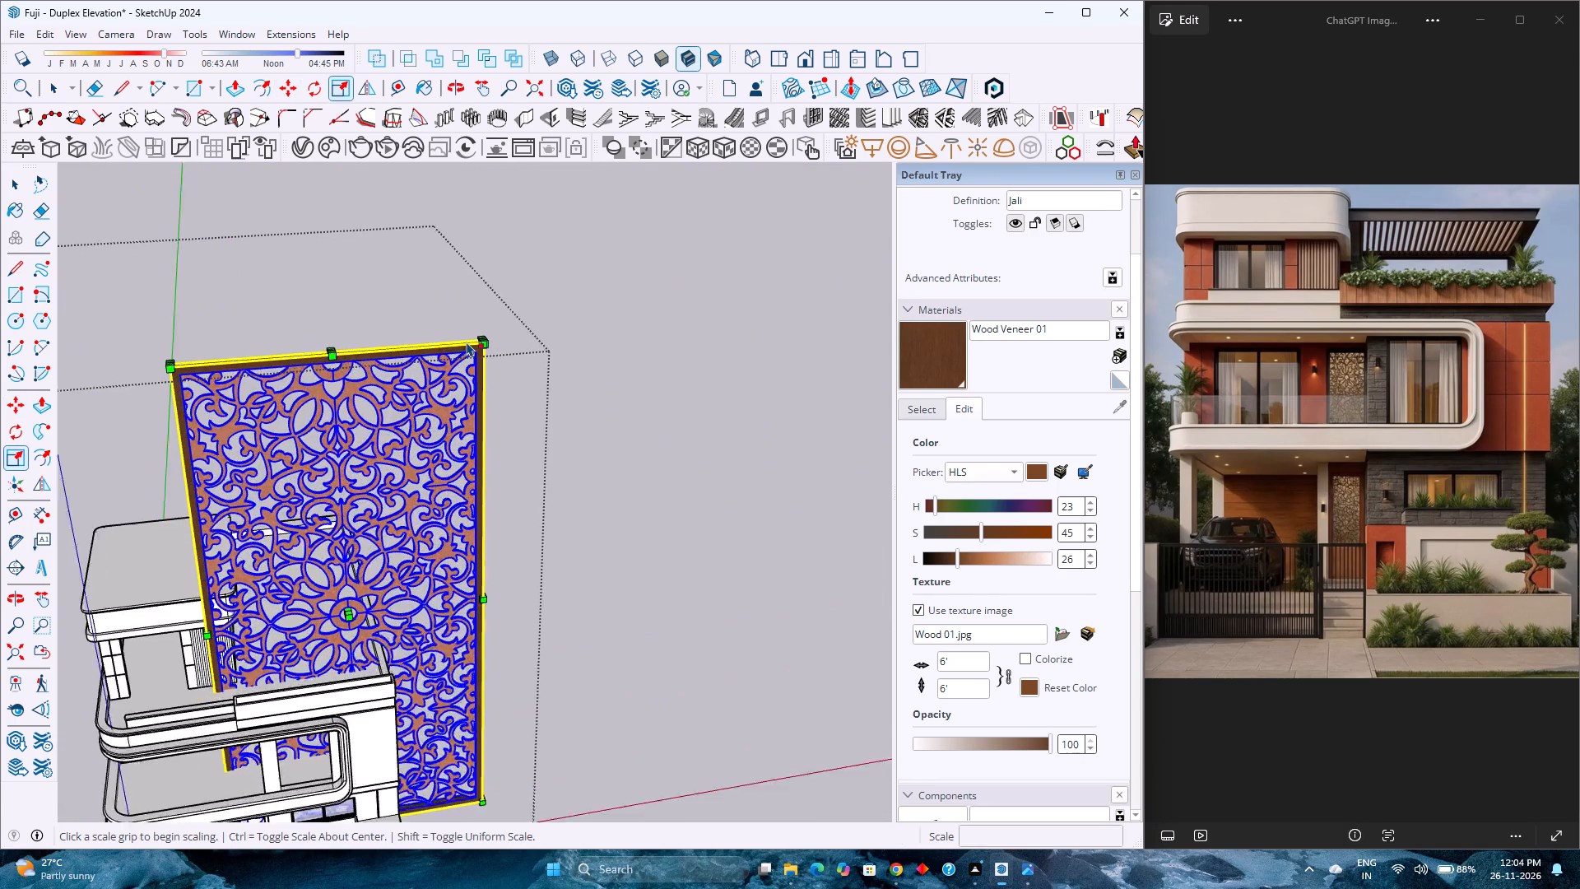
{"action": "scroll", "coordinate": [467, 342], "scroll_direction": "up", "scroll_amount": 15}
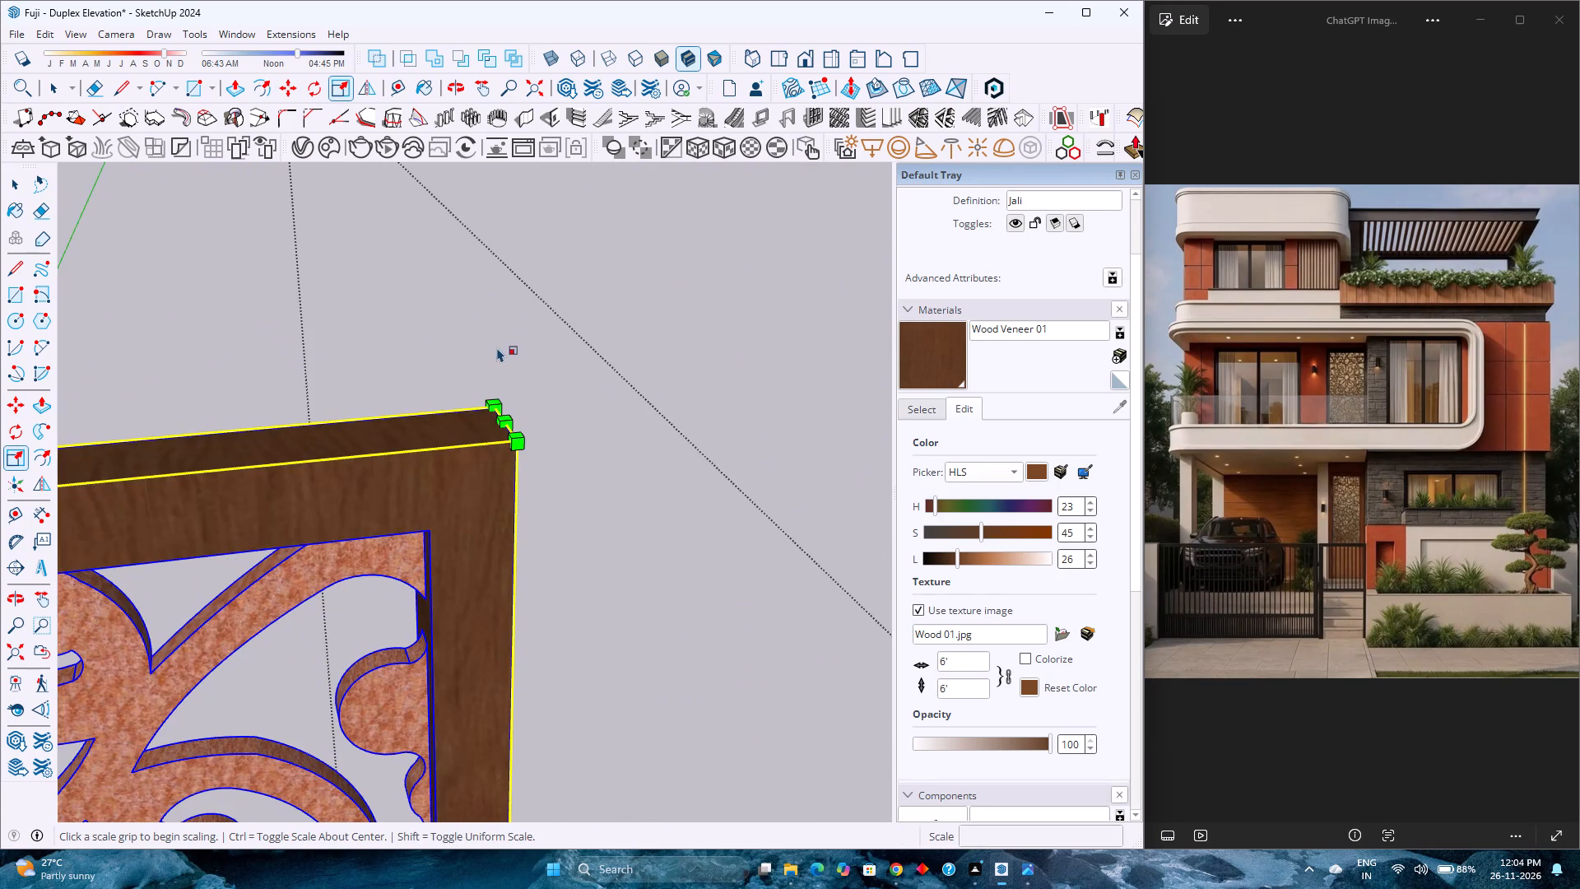
{"action": "left_click", "coordinate": [491, 401]}
{"action": "scroll", "coordinate": [419, 489], "scroll_direction": "down", "scroll_amount": 8}
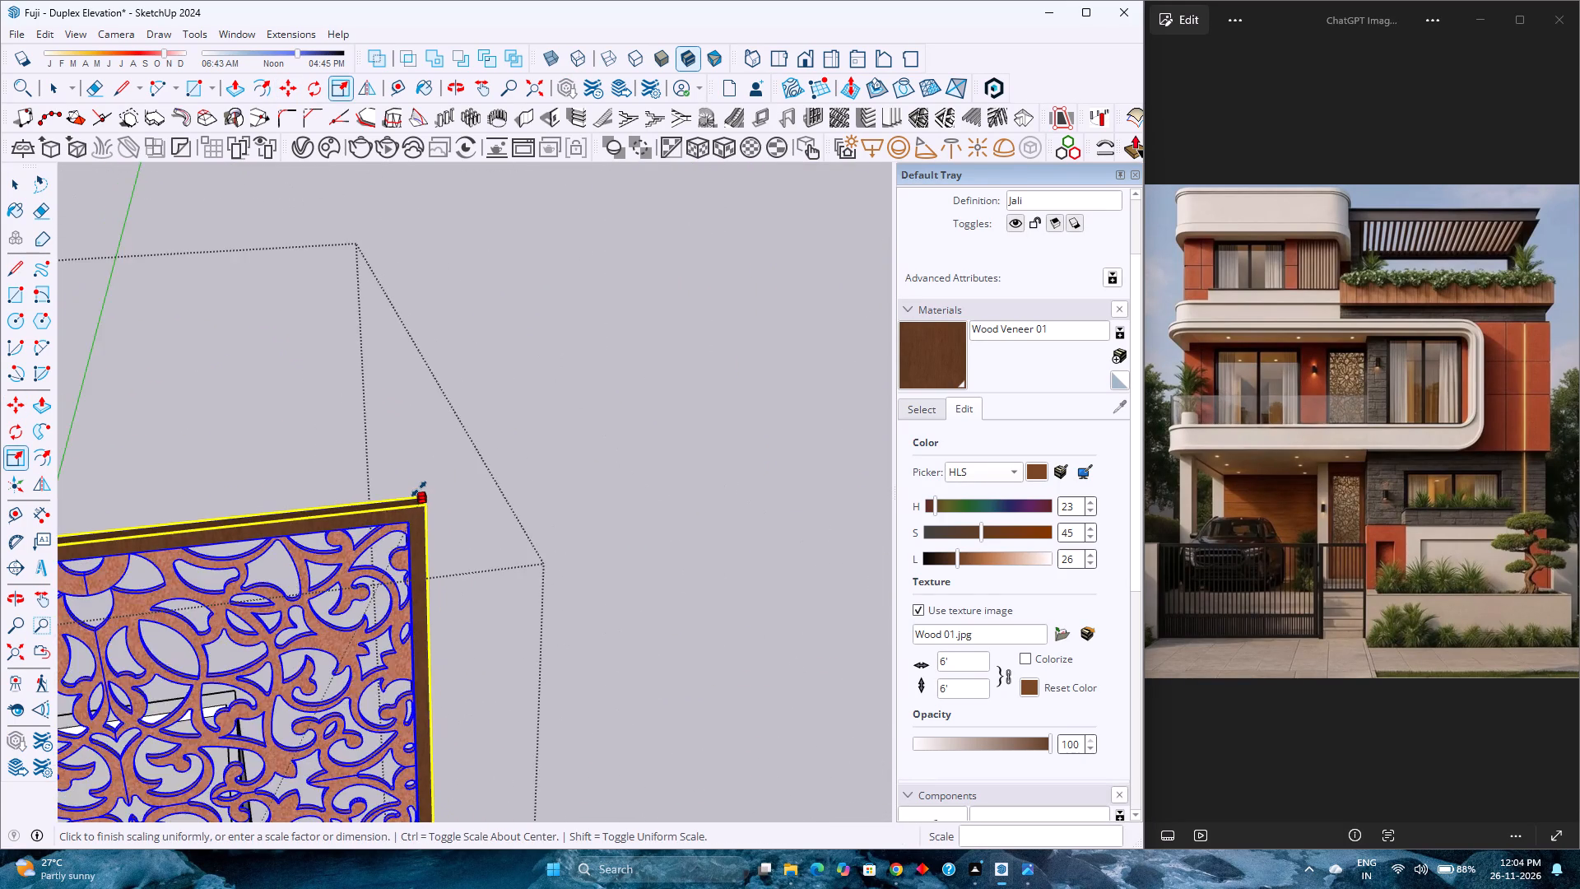
{"action": "scroll", "coordinate": [419, 489], "scroll_direction": "down", "scroll_amount": 19}
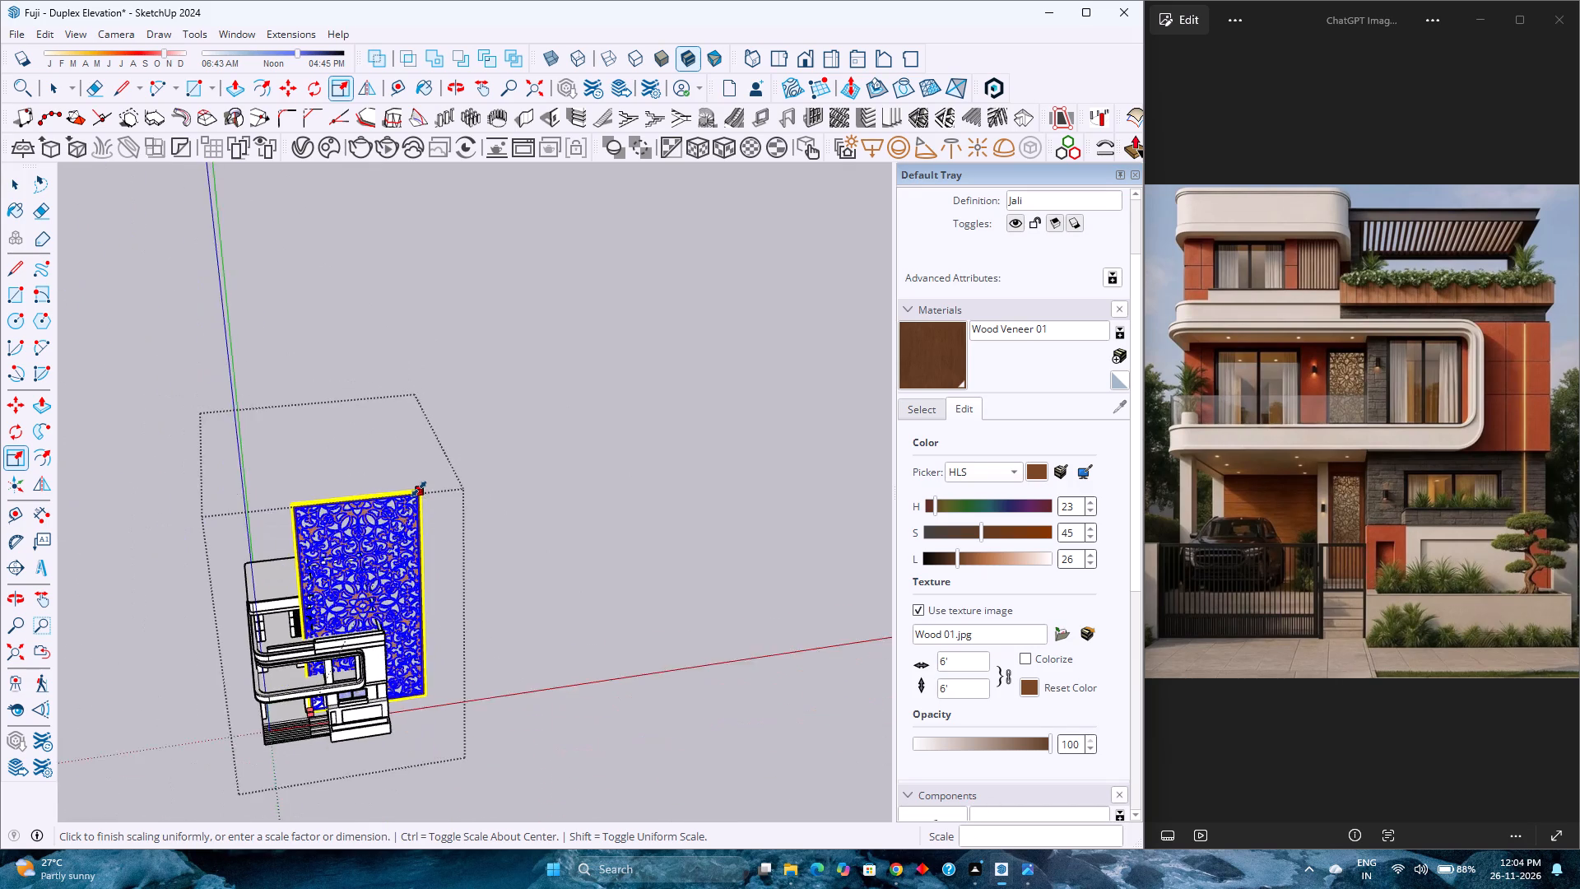
{"action": "scroll", "coordinate": [419, 489], "scroll_direction": "down", "scroll_amount": 7}
{"action": "scroll", "coordinate": [353, 616], "scroll_direction": "up", "scroll_amount": 5}
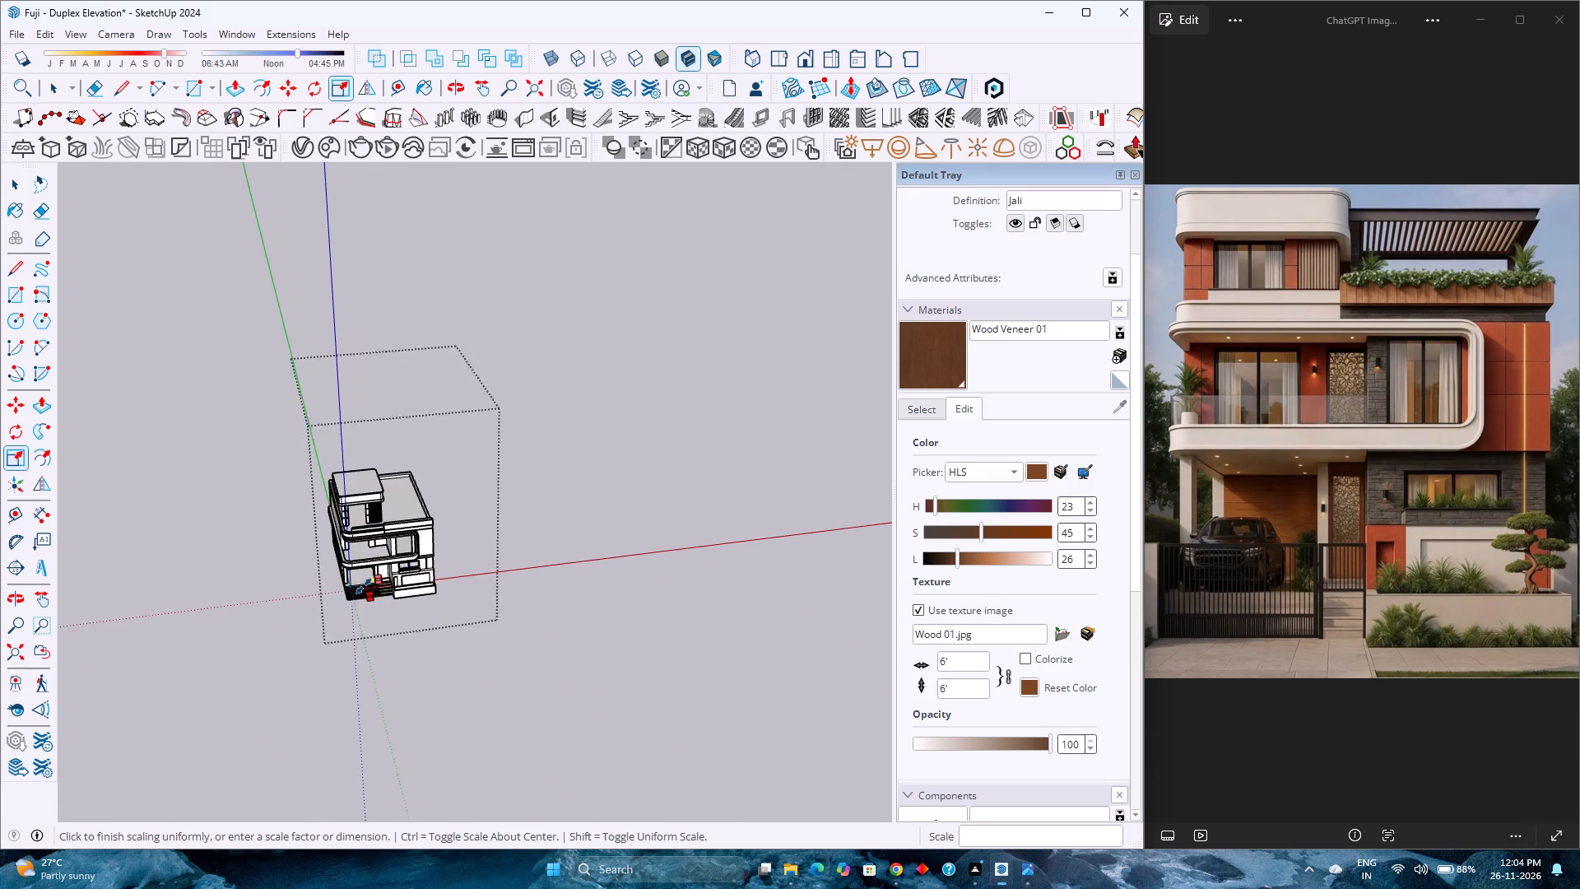
{"action": "scroll", "coordinate": [364, 586], "scroll_direction": "up", "scroll_amount": 20}
{"action": "scroll", "coordinate": [364, 586], "scroll_direction": "up", "scroll_amount": 1}
{"action": "middle_click_drag", "start_coordinate": [385, 545], "coordinate": [381, 520]}
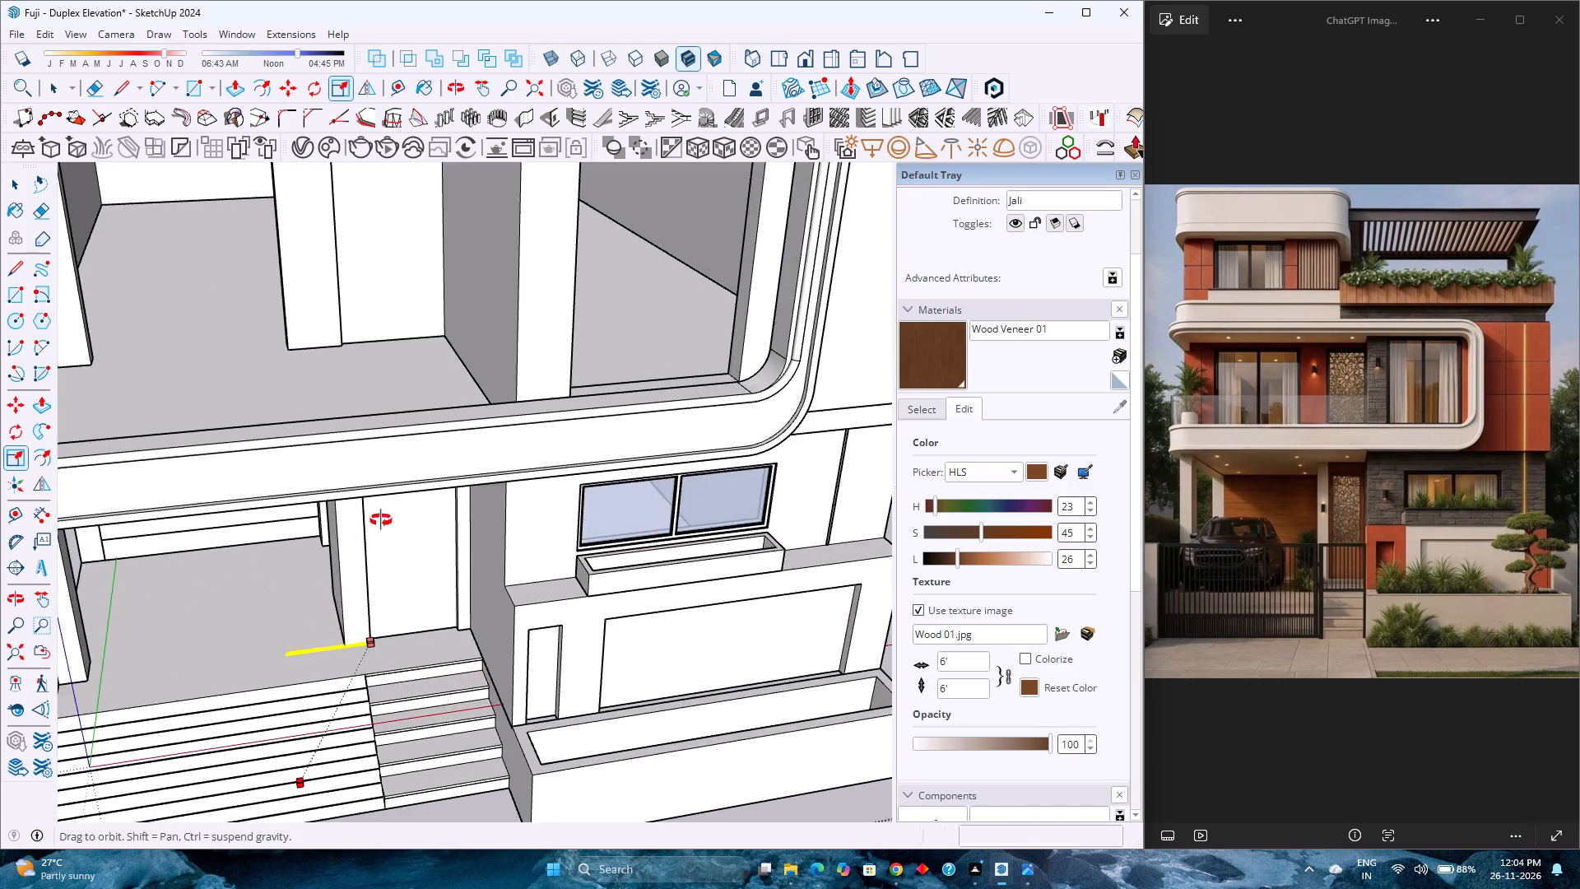
{"action": "middle_click_drag", "start_coordinate": [381, 520], "coordinate": [416, 405]}
{"action": "middle_click_drag", "start_coordinate": [455, 383], "coordinate": [384, 782], "text": "shift"}
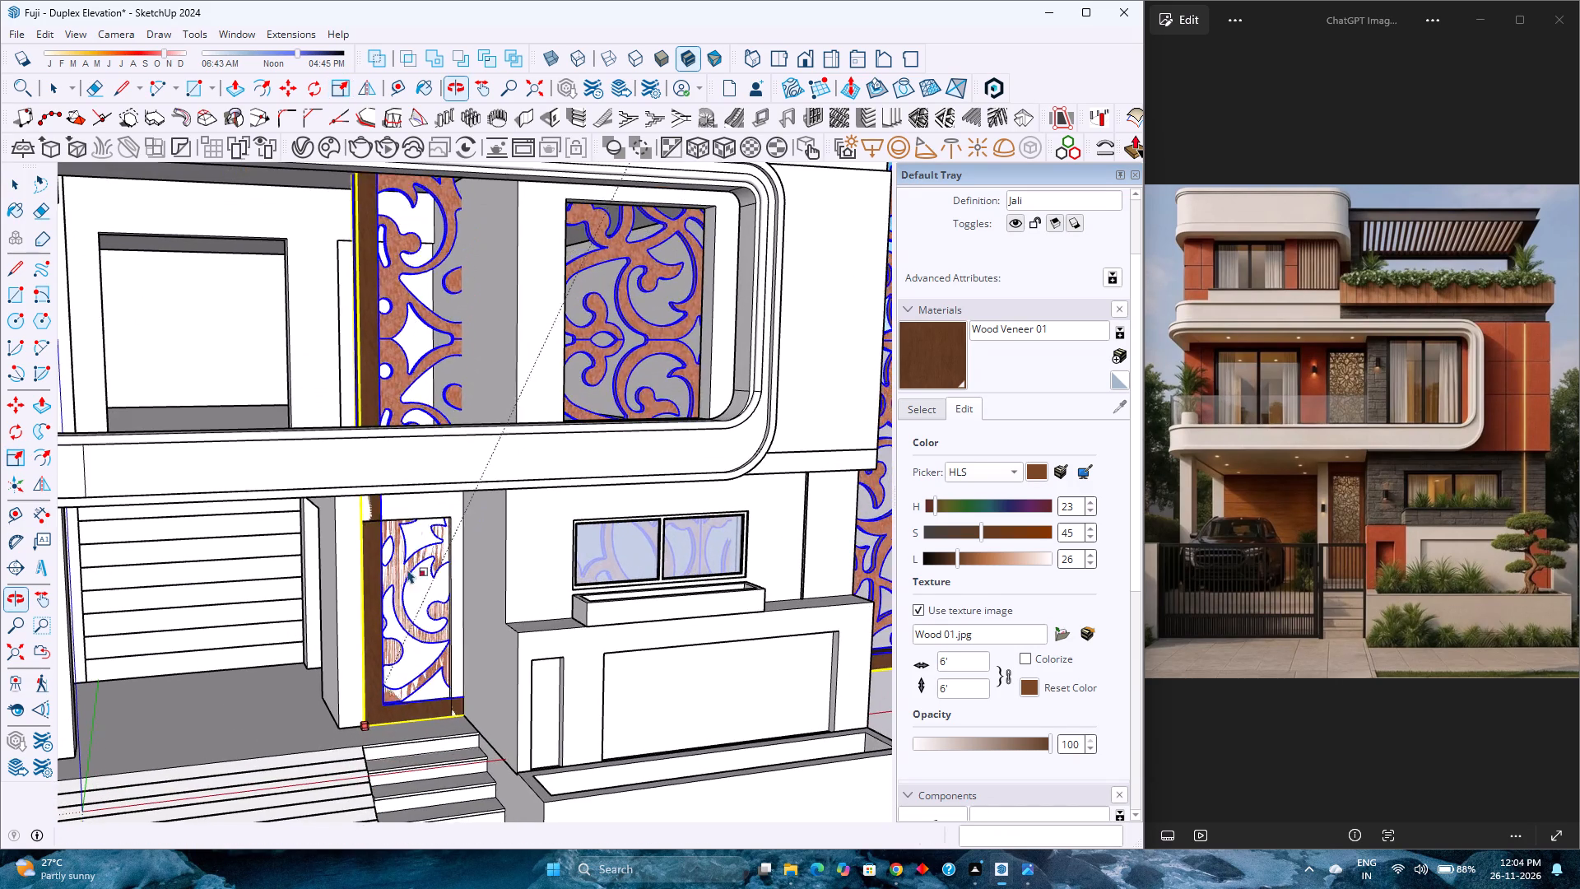
{"action": "scroll", "coordinate": [429, 525], "scroll_direction": "up", "scroll_amount": 4}
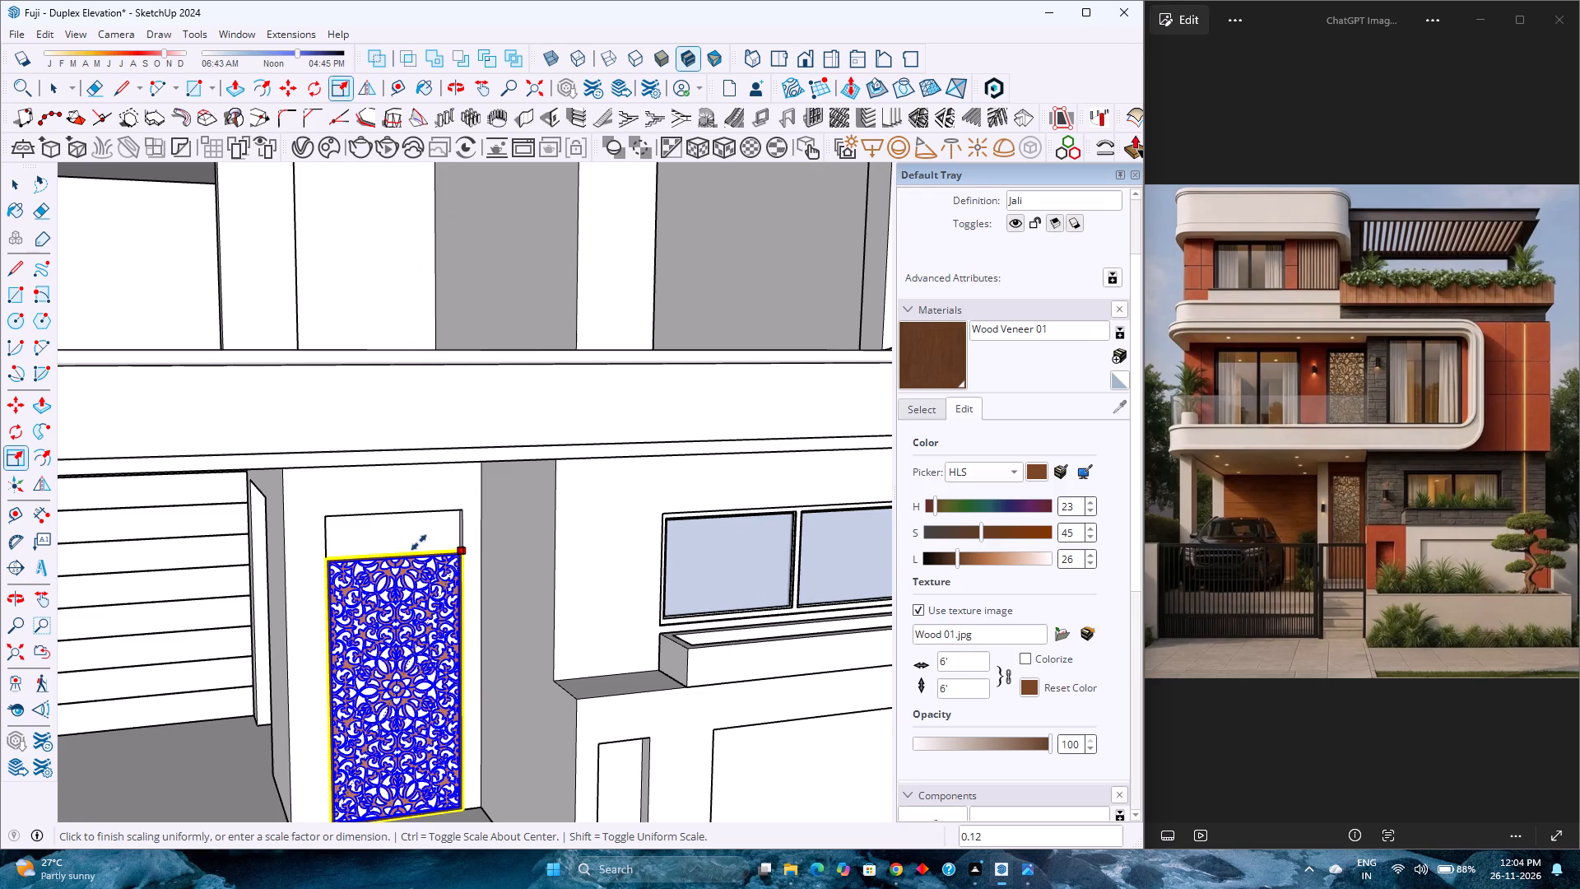
{"action": "left_click", "coordinate": [419, 542]}
Stretch the jali vertically from its top-centre grip by about 1.15 so it reaches the top edge of the opening.
{"action": "scroll", "coordinate": [435, 566], "scroll_direction": "up", "scroll_amount": 7}
{"action": "scroll", "coordinate": [335, 500], "scroll_direction": "up", "scroll_amount": 3}
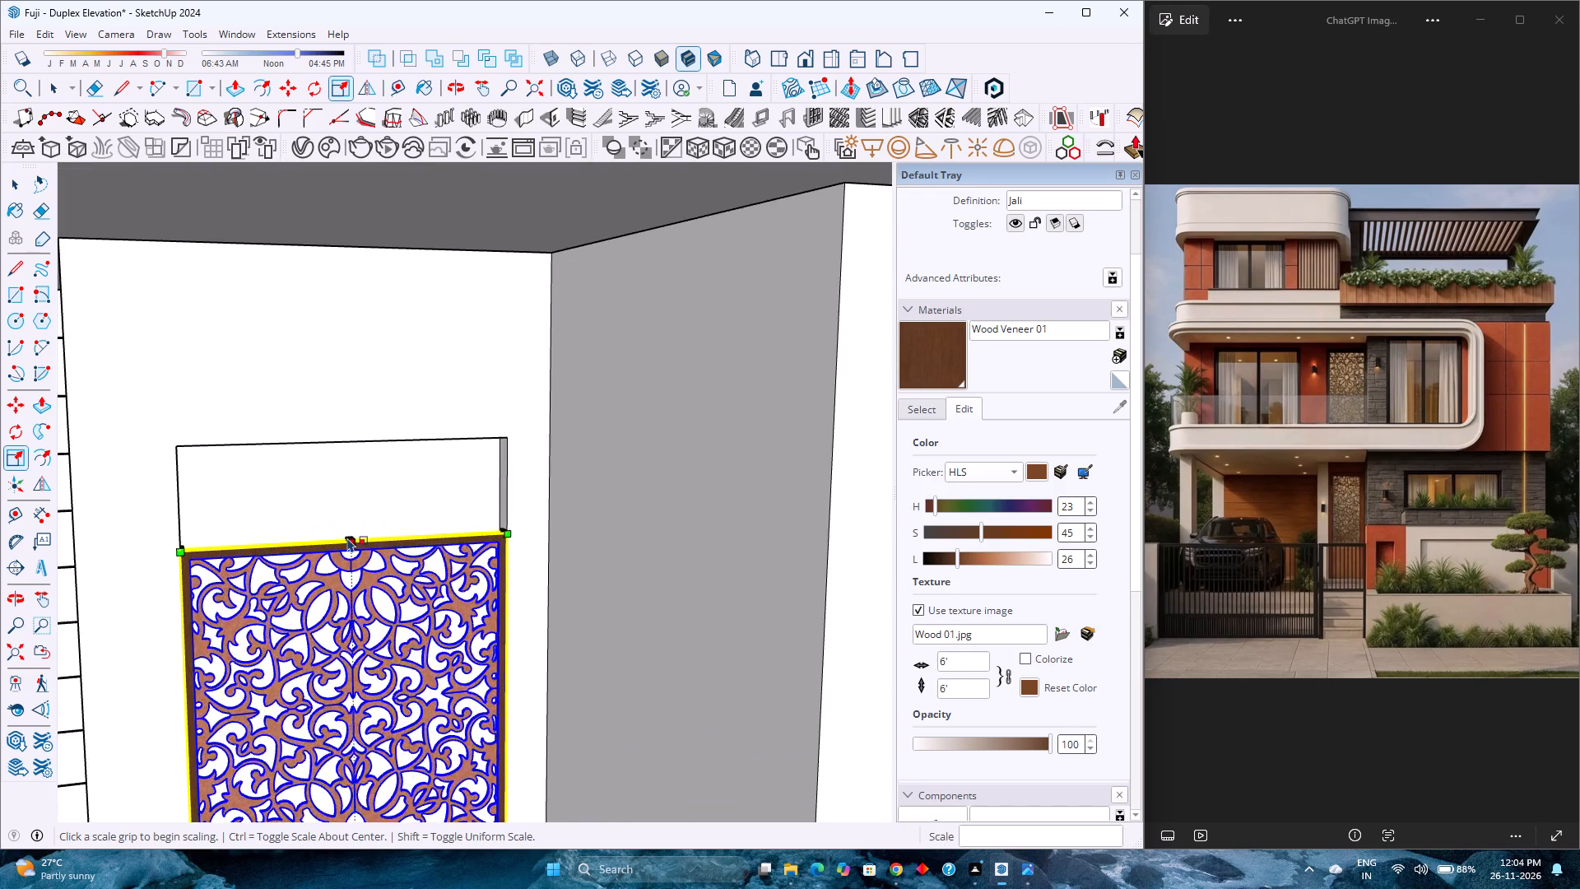
{"action": "scroll", "coordinate": [347, 538], "scroll_direction": "up", "scroll_amount": 3}
{"action": "middle_click", "coordinate": [349, 542]}
{"action": "middle_click_drag", "start_coordinate": [349, 544], "coordinate": [378, 656]}
{"action": "scroll", "coordinate": [348, 537], "scroll_direction": "up", "scroll_amount": 9}
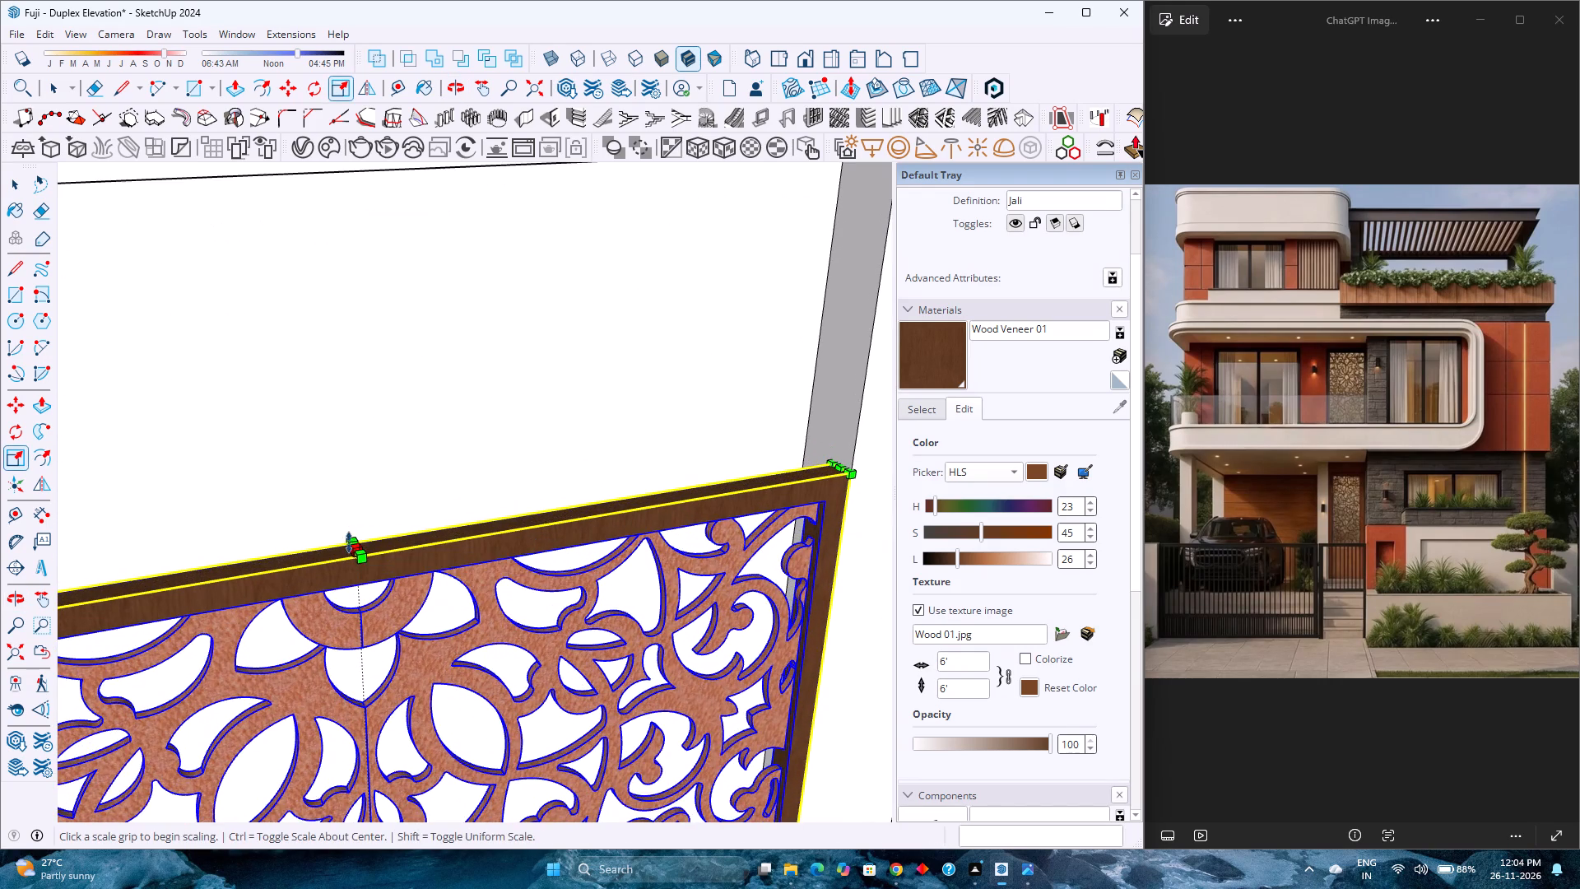
{"action": "left_click", "coordinate": [352, 543]}
{"action": "scroll", "coordinate": [358, 507], "scroll_direction": "down", "scroll_amount": 9}
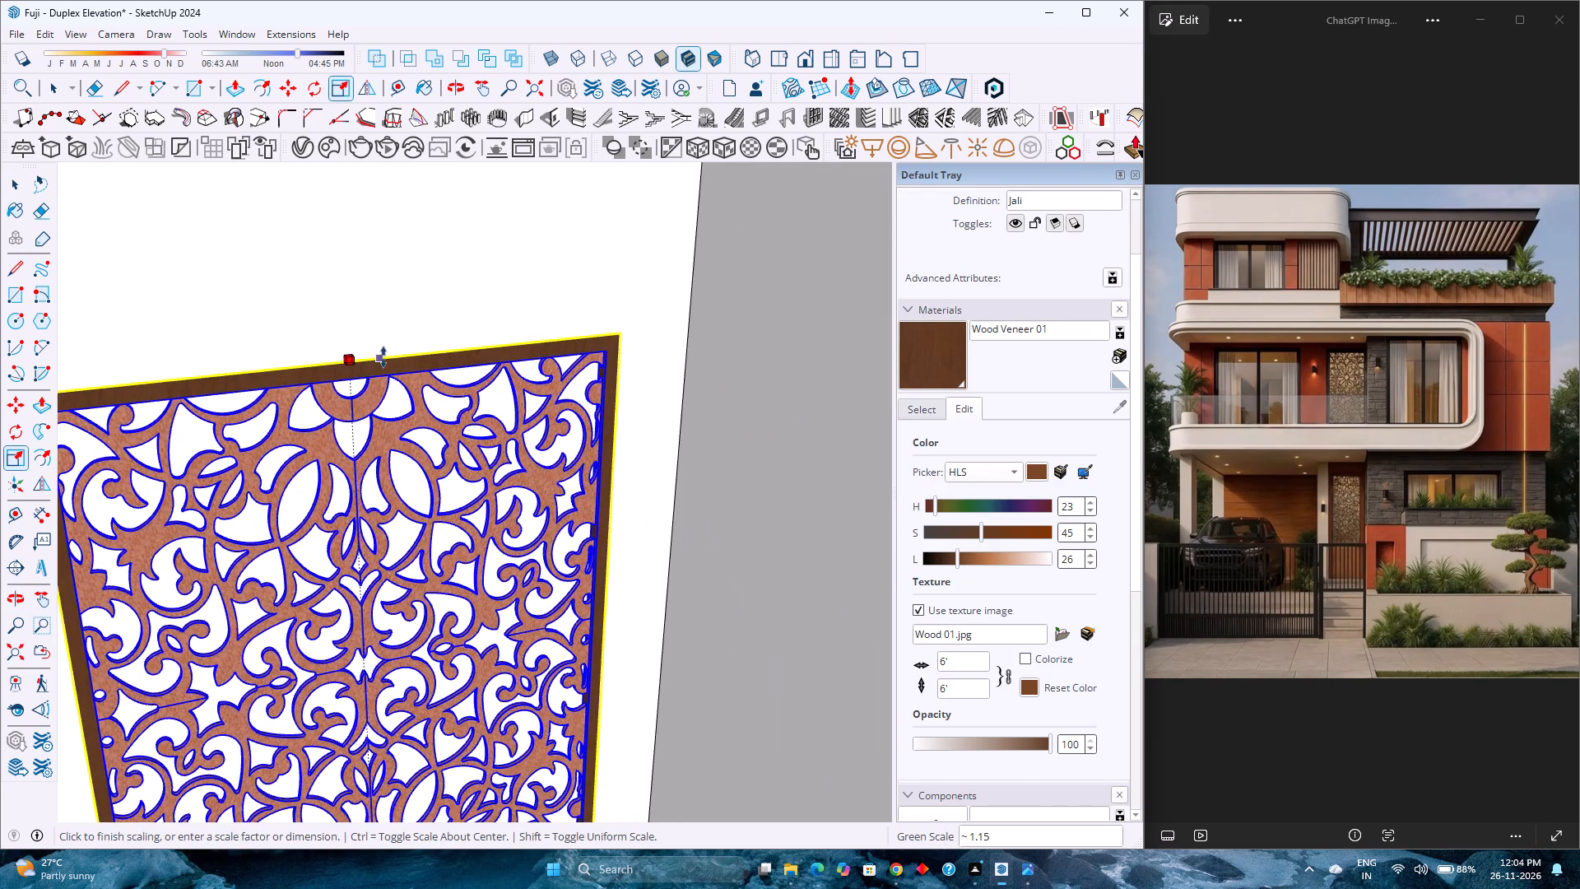
{"action": "left_click", "coordinate": [402, 351]}
{"action": "scroll", "coordinate": [421, 406], "scroll_direction": "down", "scroll_amount": 6}
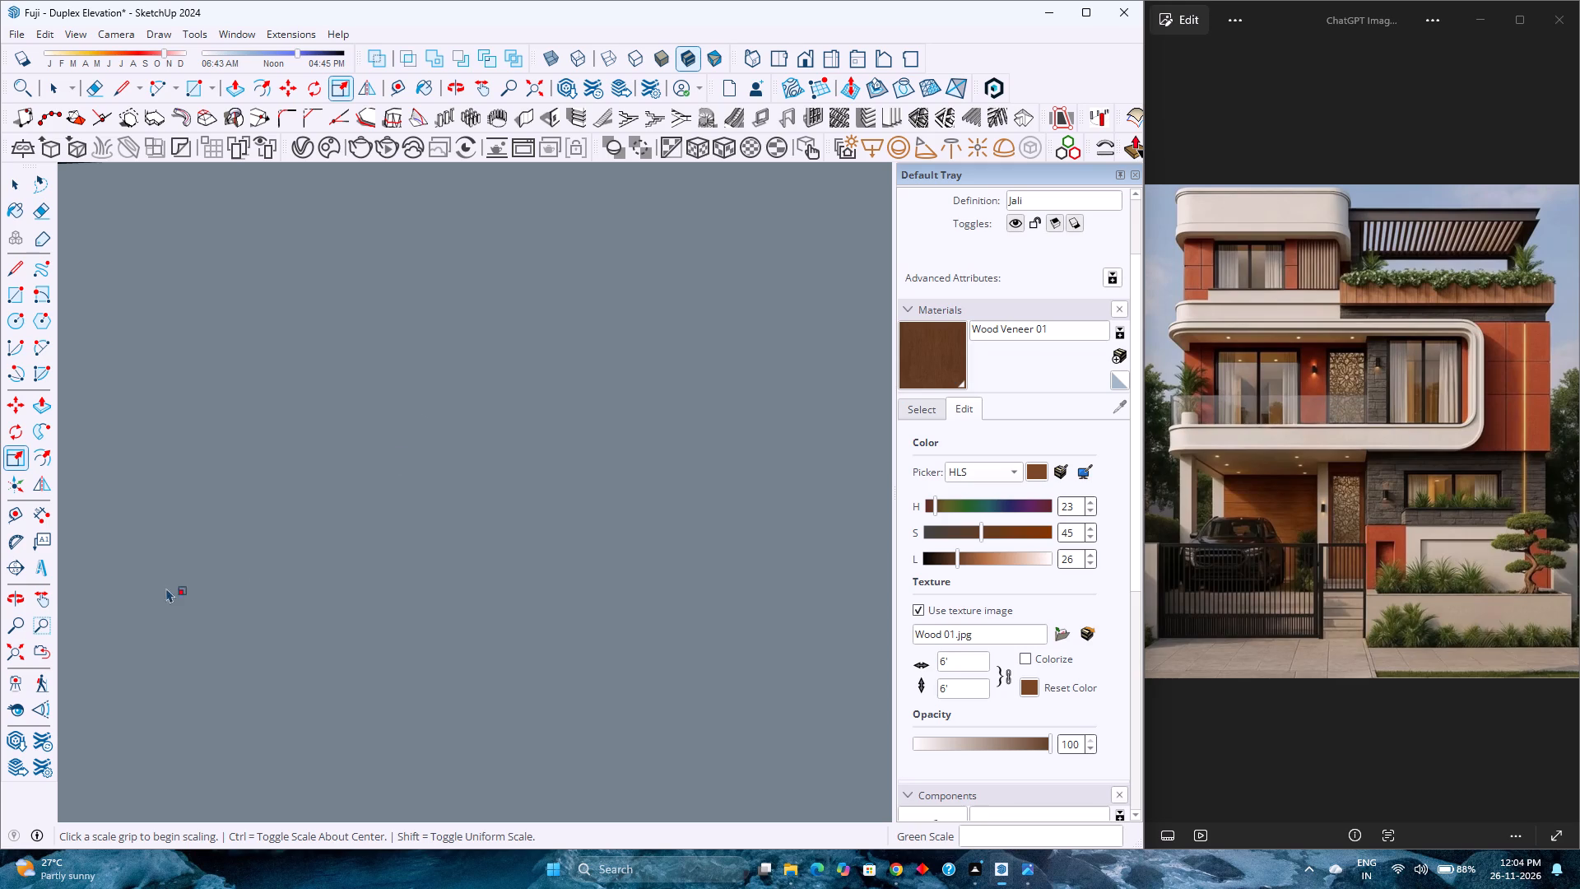
Examine how the stretched jali sits against the opening's edges and depth beside the entrance steps.
{"action": "left_click", "coordinate": [9, 653]}
{"action": "middle_click", "coordinate": [272, 497]}
{"action": "middle_click_drag", "start_coordinate": [270, 495], "coordinate": [269, 492]}
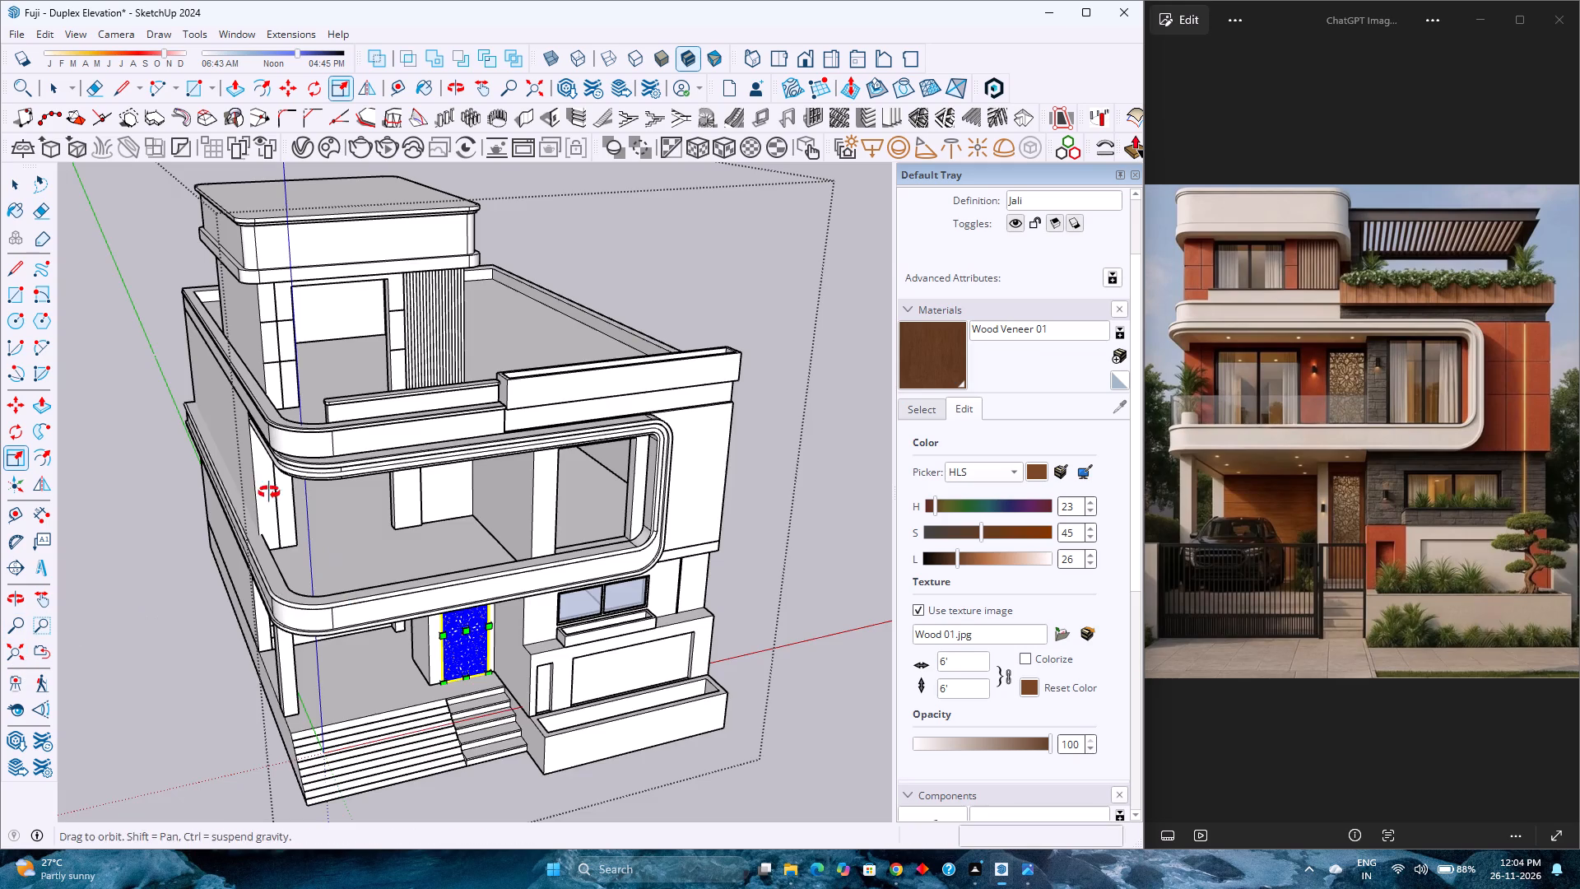
{"action": "middle_click_drag", "start_coordinate": [269, 492], "coordinate": [192, 415]}
{"action": "scroll", "coordinate": [404, 647], "scroll_direction": "up", "scroll_amount": 16}
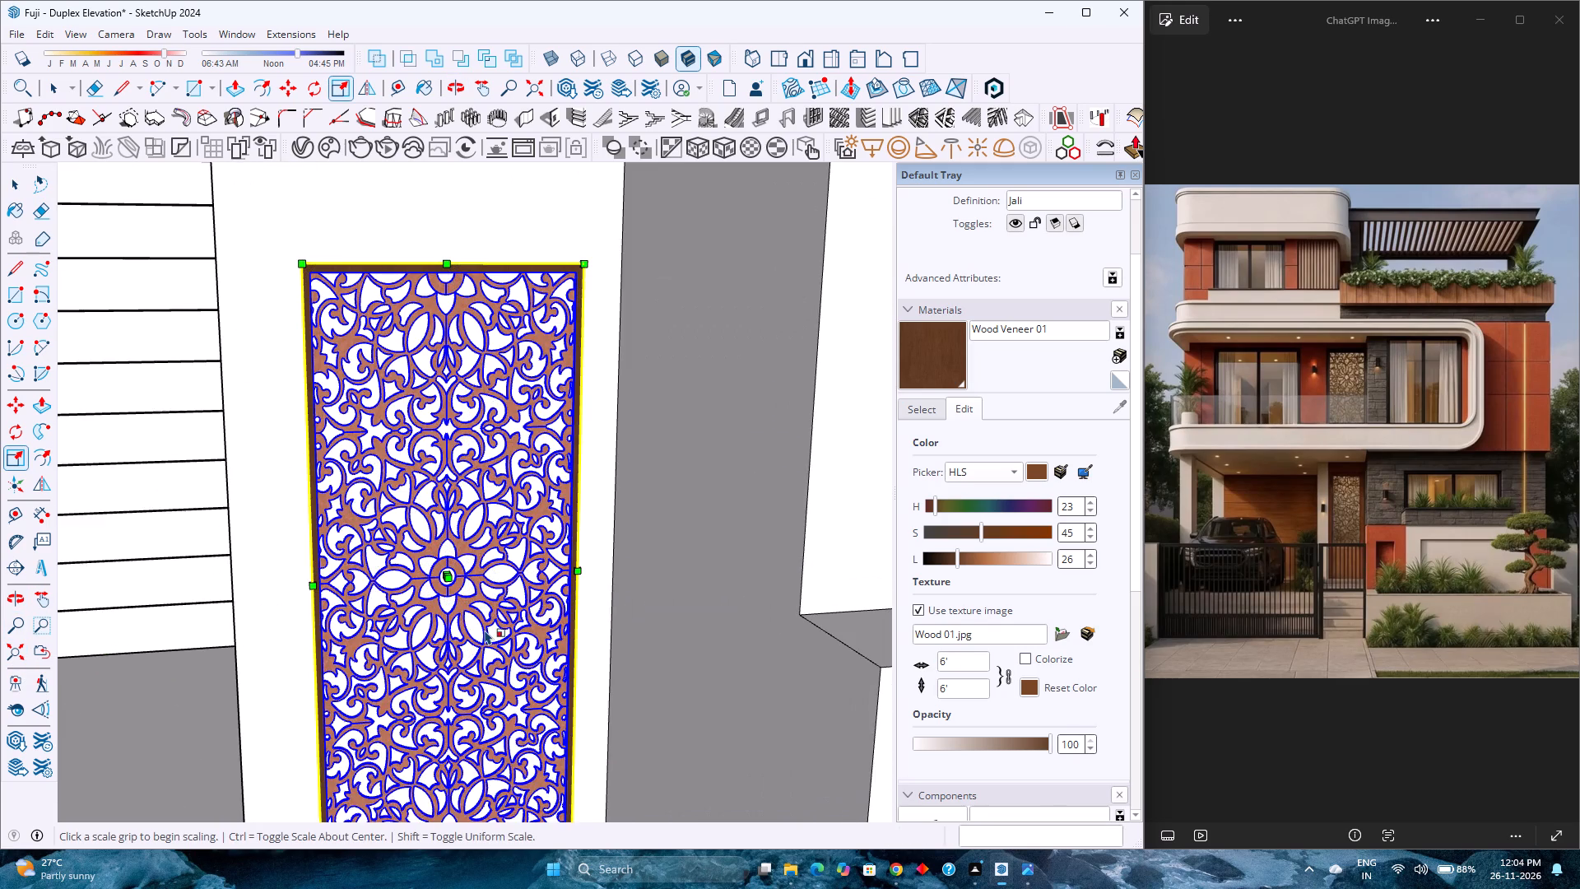
{"action": "scroll", "coordinate": [485, 630], "scroll_direction": "up", "scroll_amount": 7}
{"action": "middle_click_drag", "start_coordinate": [491, 631], "coordinate": [766, 811]}
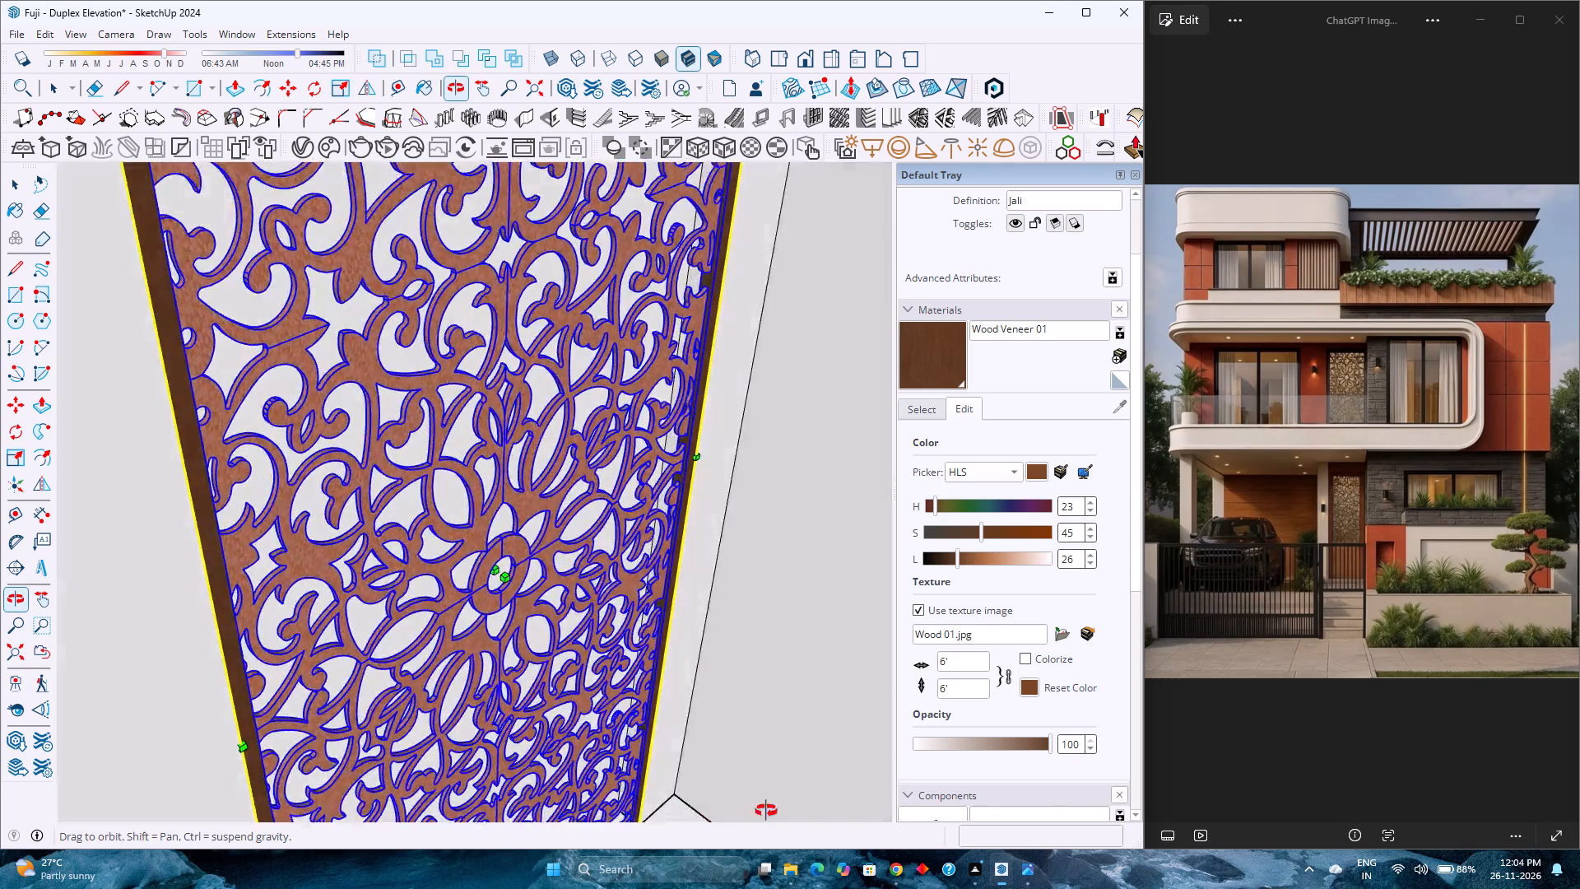
{"action": "middle_click_drag", "start_coordinate": [766, 811], "coordinate": [836, 803]}
{"action": "middle_click", "coordinate": [836, 803]}
{"action": "middle_click_drag", "start_coordinate": [824, 796], "coordinate": [788, 786]}
{"action": "middle_click_drag", "start_coordinate": [764, 780], "coordinate": [717, 772]}
{"action": "middle_click_drag", "start_coordinate": [703, 771], "coordinate": [694, 794]}
{"action": "middle_click", "coordinate": [694, 794]}
{"action": "scroll", "coordinate": [572, 570], "scroll_direction": "up", "scroll_amount": 3}
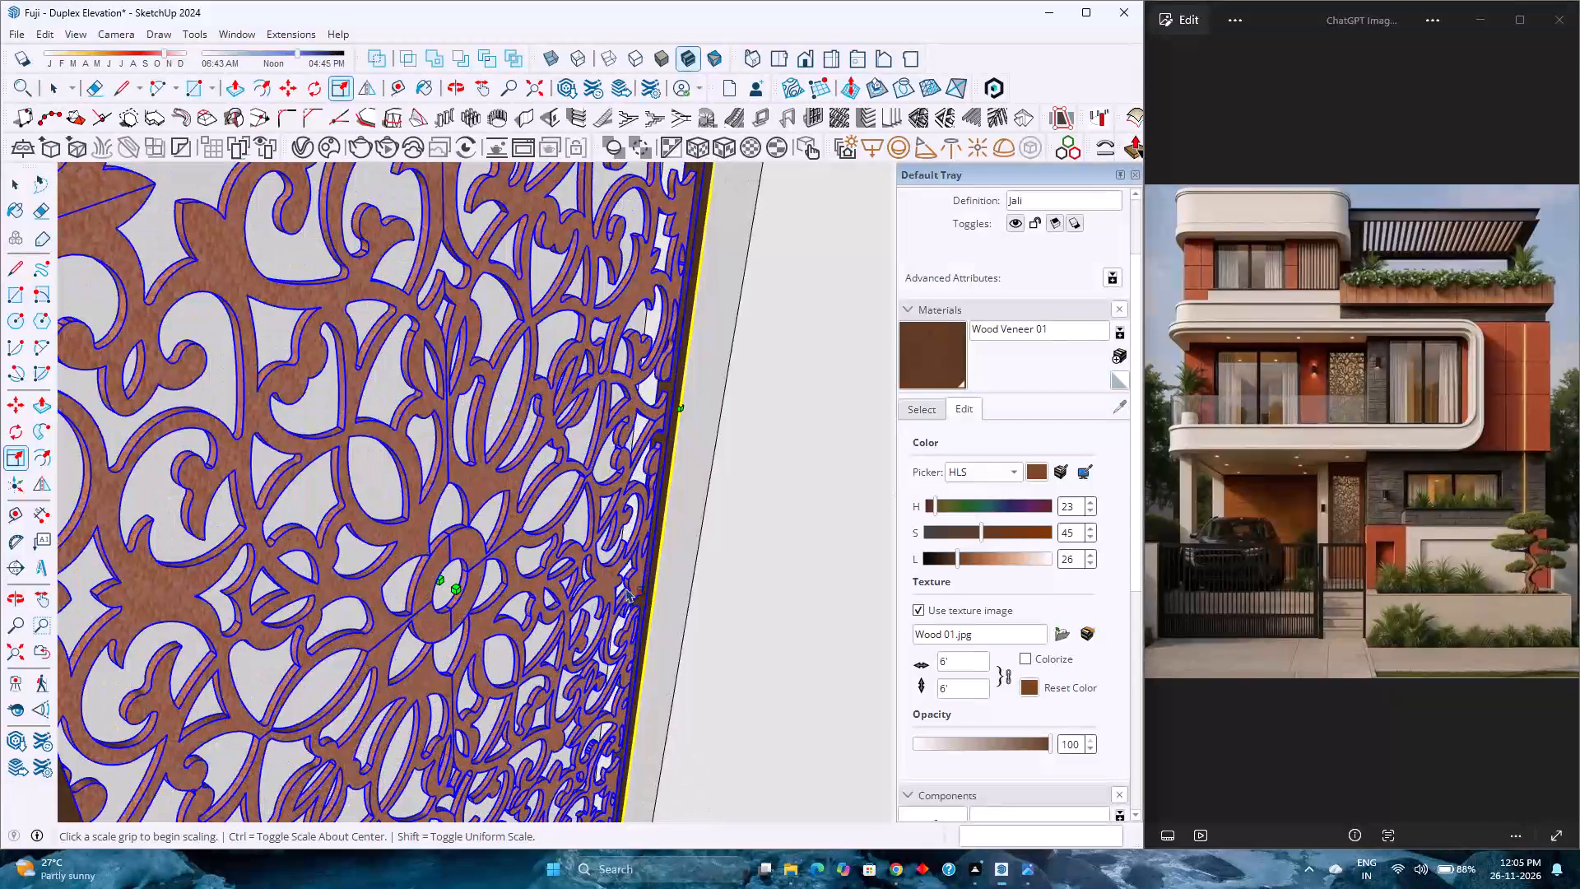
{"action": "scroll", "coordinate": [626, 588], "scroll_direction": "down", "scroll_amount": 8}
{"action": "middle_click_drag", "start_coordinate": [637, 614], "coordinate": [351, 535]}
{"action": "left_click", "coordinate": [17, 656]}
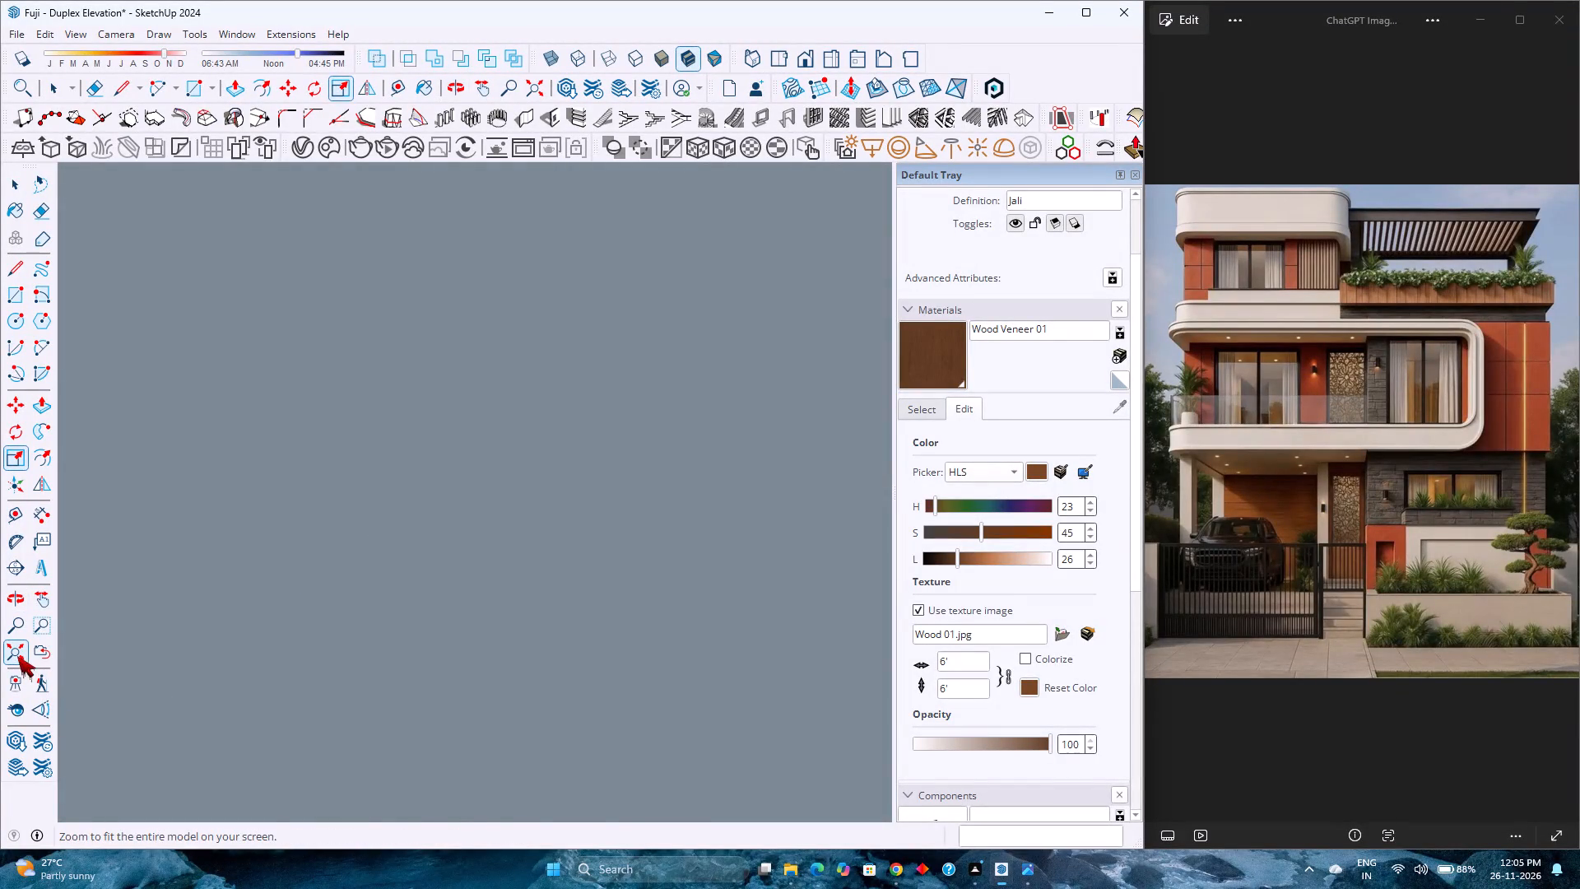
Move the jali 1" back into the opening's depth from the wall face, and clear the selection.
{"action": "scroll", "coordinate": [466, 700], "scroll_direction": "up", "scroll_amount": 14}
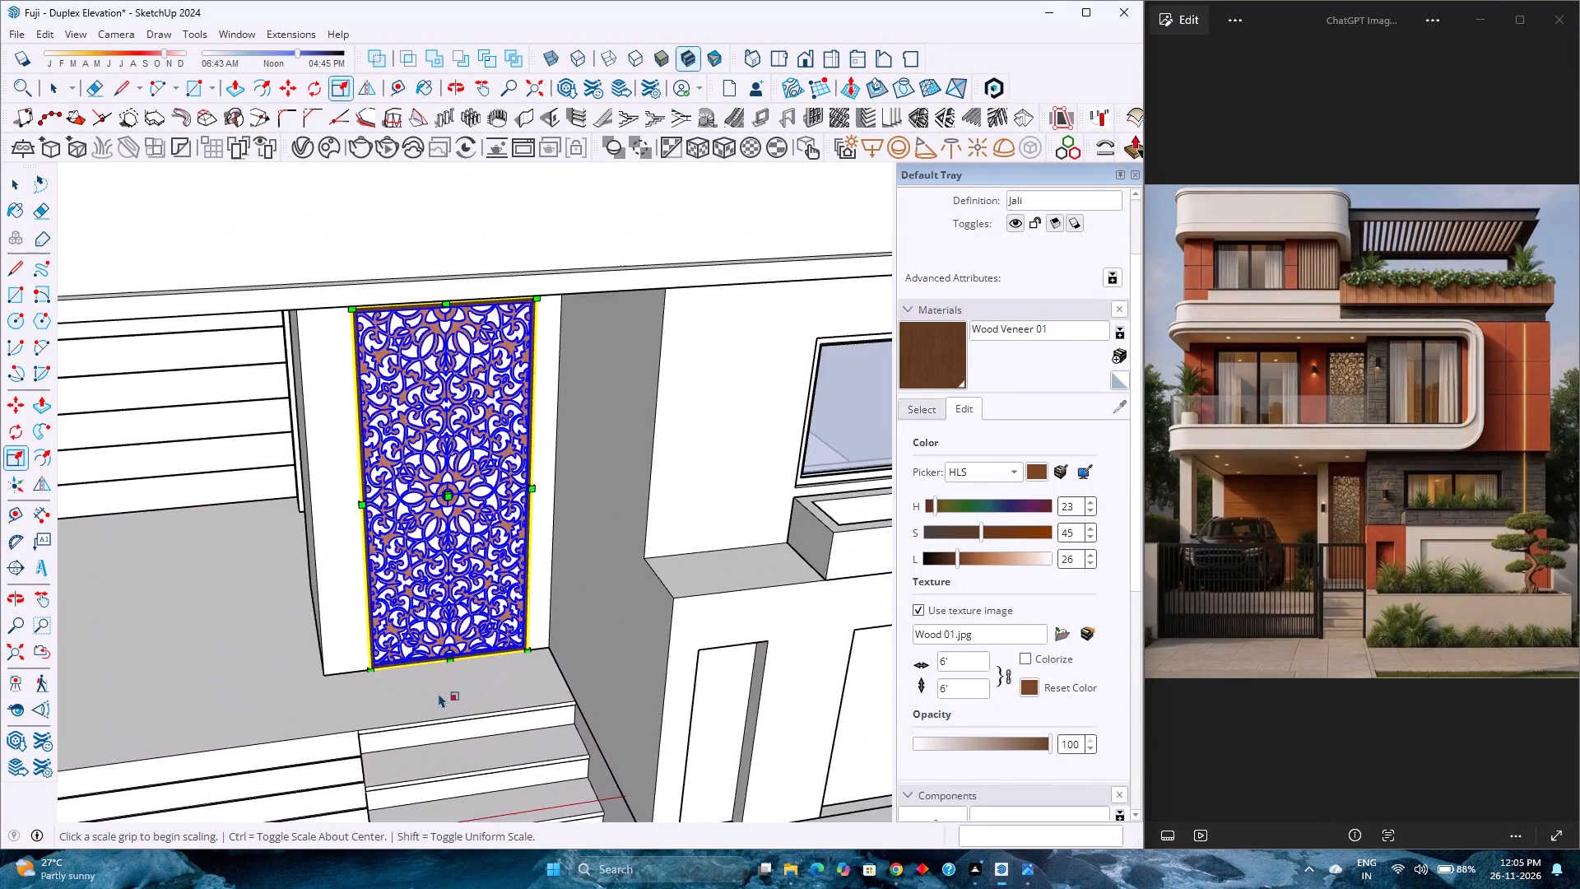
{"action": "scroll", "coordinate": [439, 693], "scroll_direction": "up", "scroll_amount": 19}
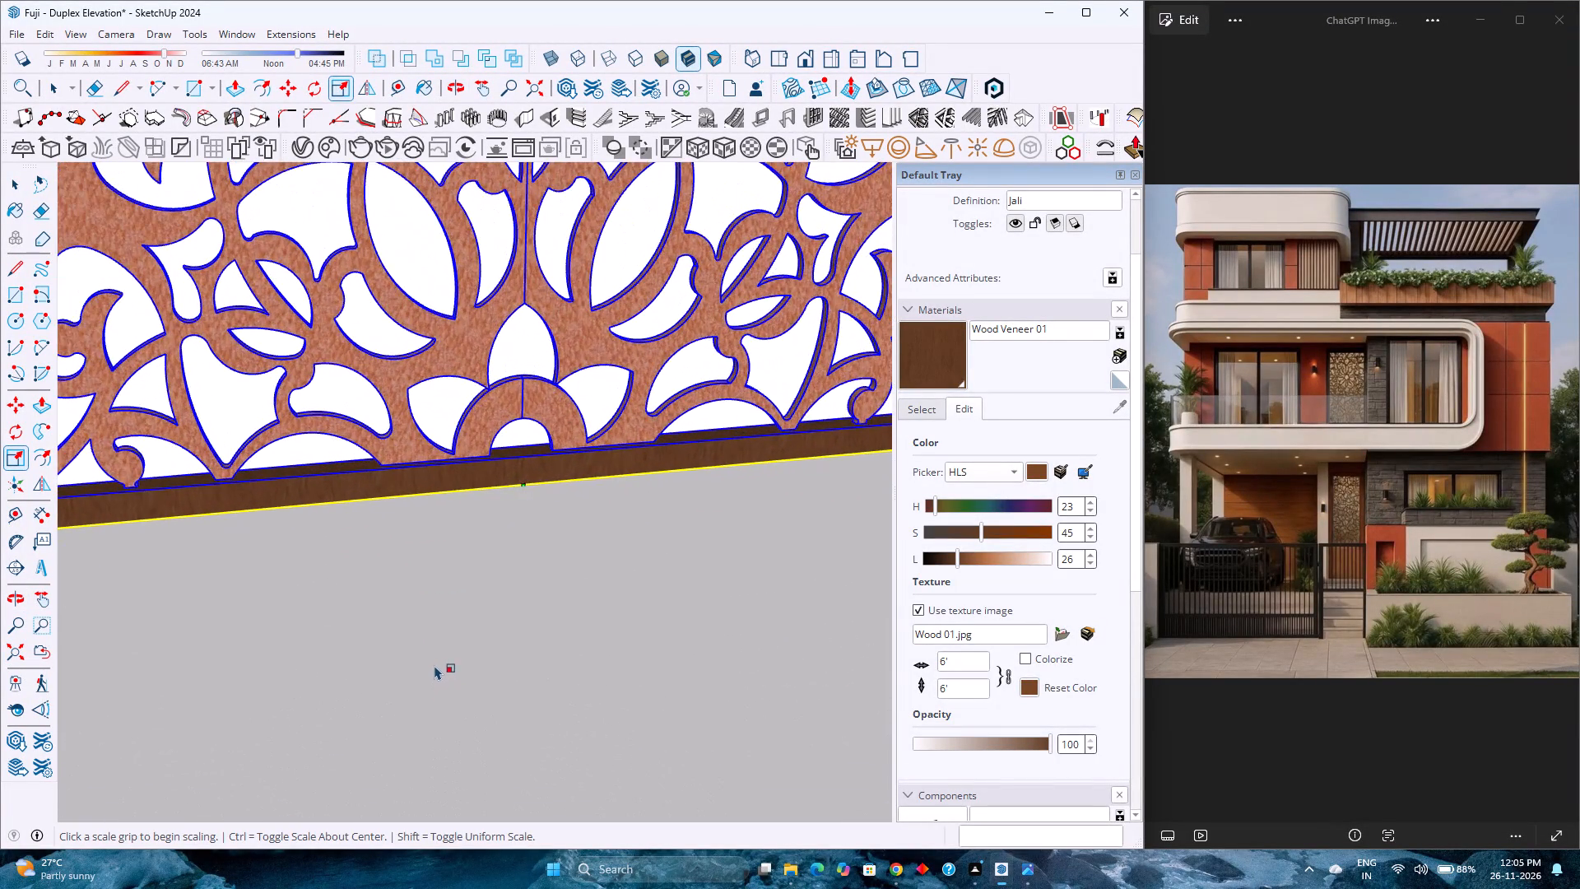
{"action": "scroll", "coordinate": [436, 662], "scroll_direction": "down", "scroll_amount": 8}
{"action": "middle_click_drag", "start_coordinate": [438, 661], "coordinate": [123, 734]}
{"action": "middle_click", "coordinate": [122, 734]}
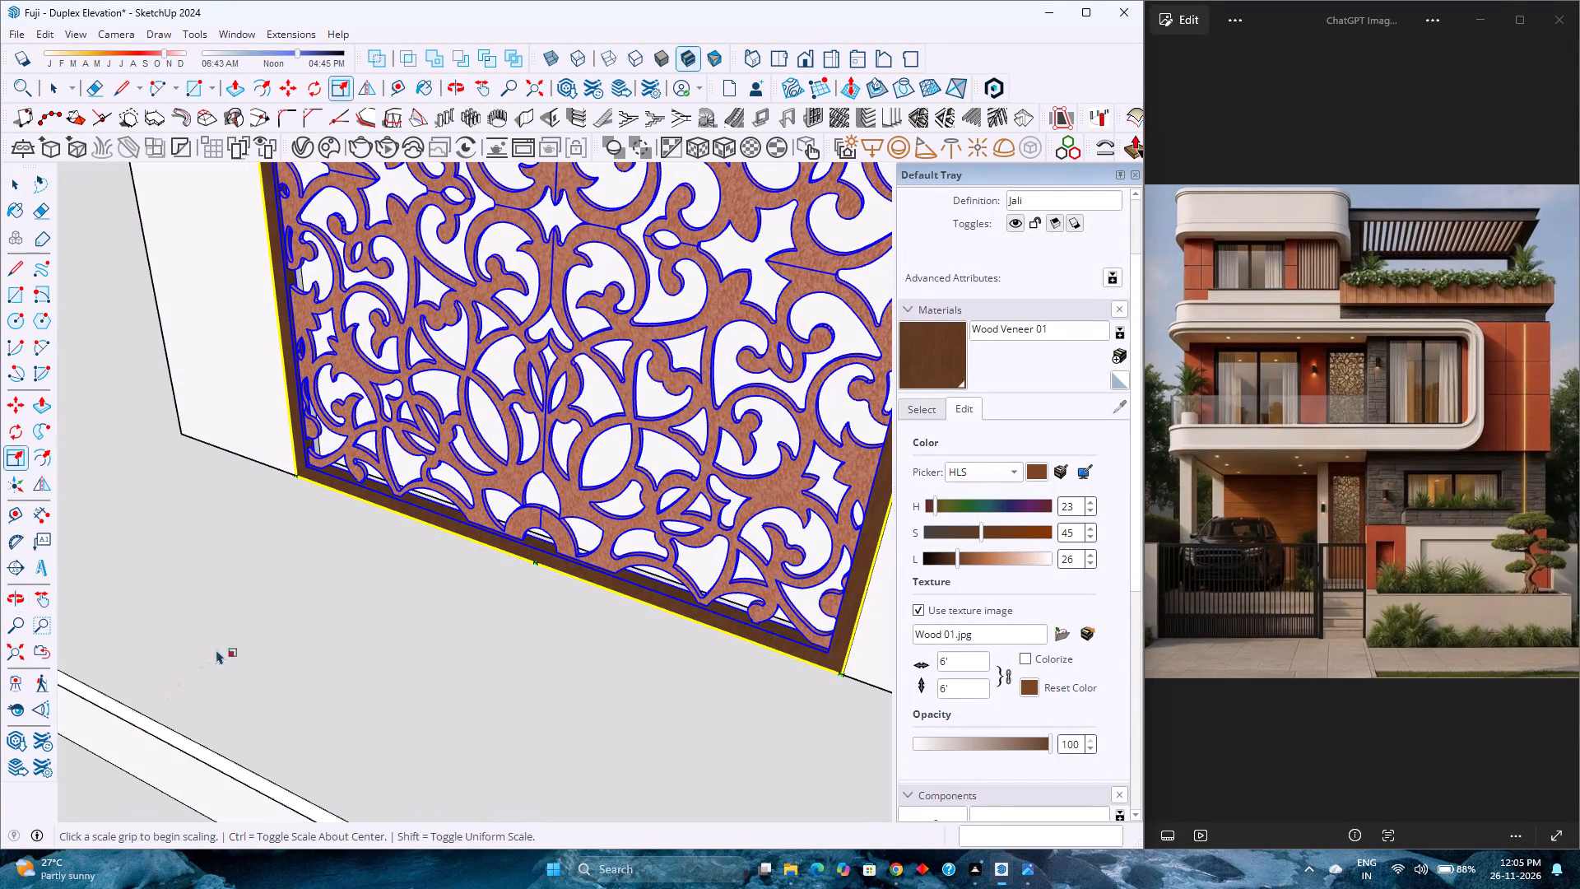
{"action": "key", "text": "m"}
{"action": "scroll", "coordinate": [293, 490], "scroll_direction": "up", "scroll_amount": 11}
{"action": "middle_click_drag", "start_coordinate": [365, 463], "coordinate": [338, 473]}
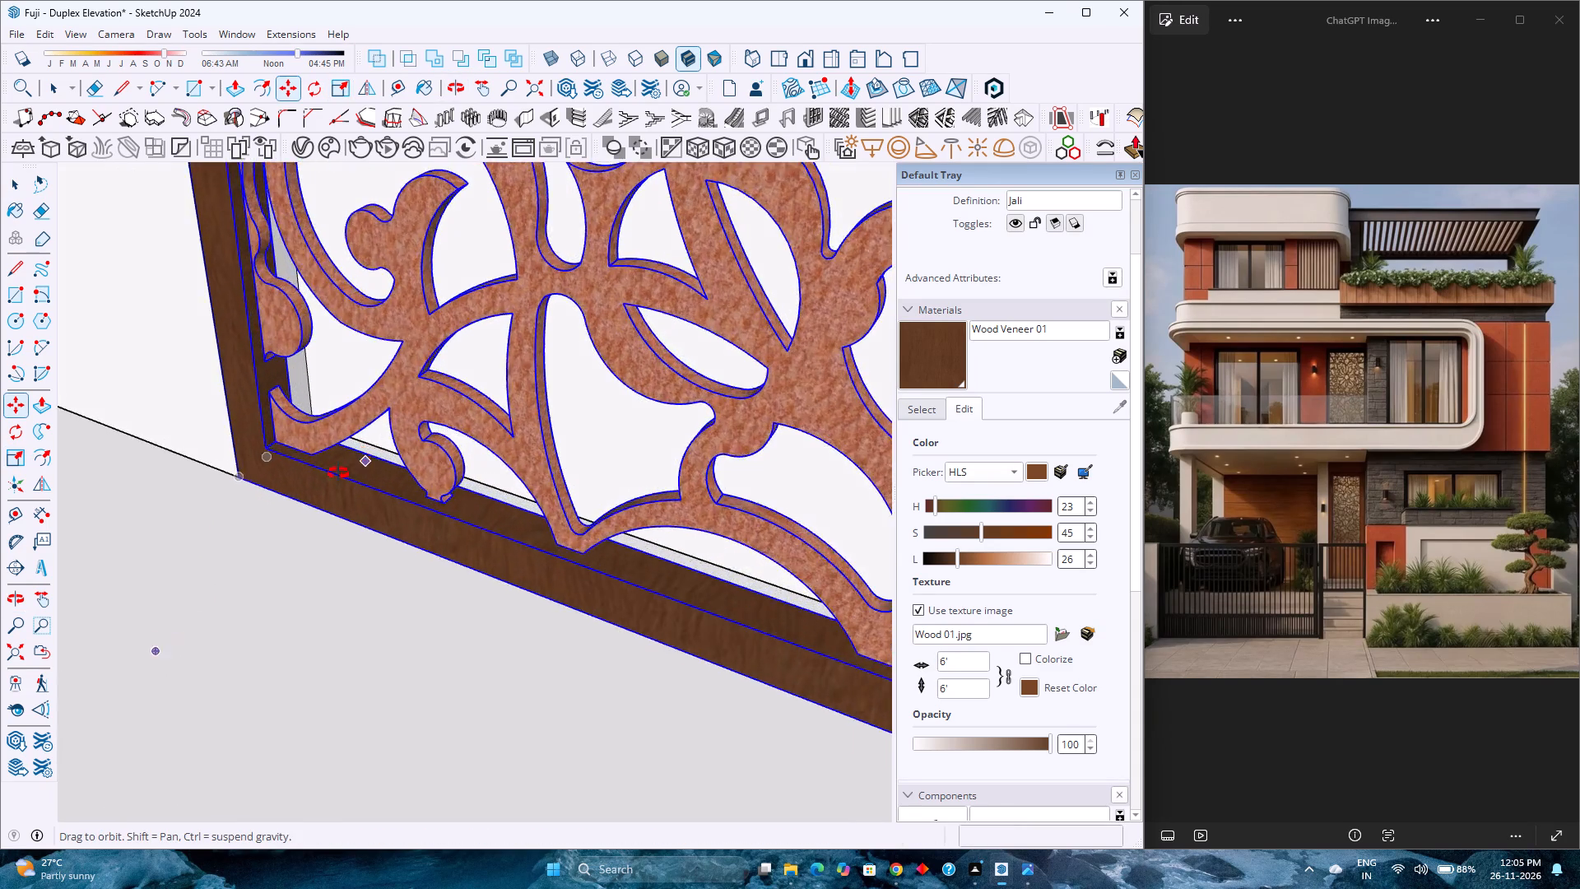
{"action": "middle_click_drag", "start_coordinate": [338, 473], "coordinate": [253, 607]}
{"action": "scroll", "coordinate": [301, 407], "scroll_direction": "up", "scroll_amount": 6}
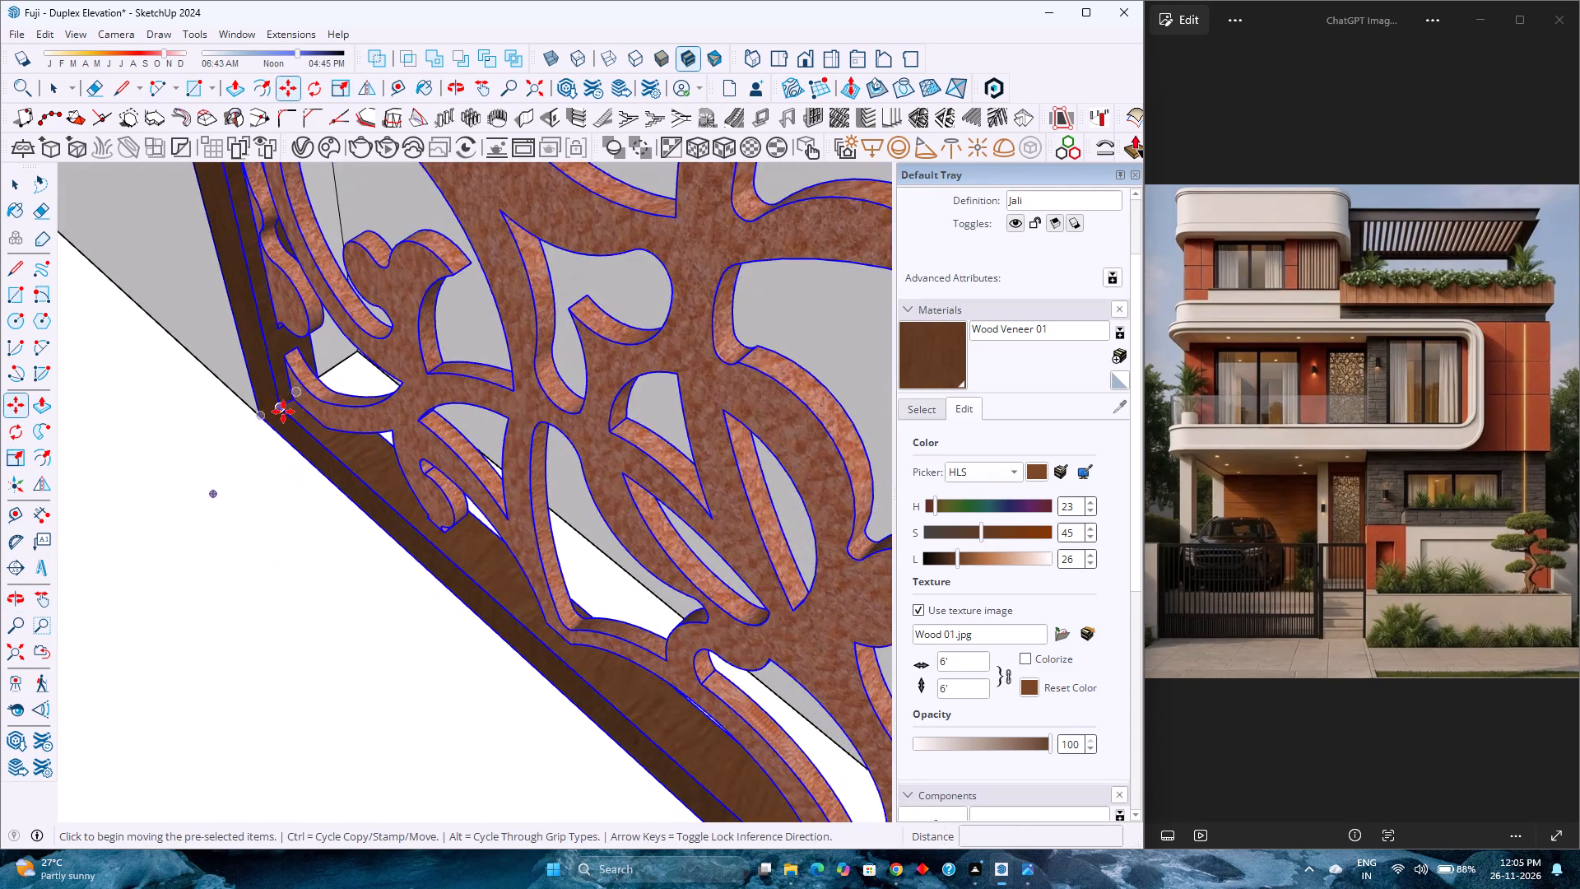
{"action": "scroll", "coordinate": [283, 412], "scroll_direction": "up", "scroll_amount": 7}
{"action": "left_click", "coordinate": [239, 420]}
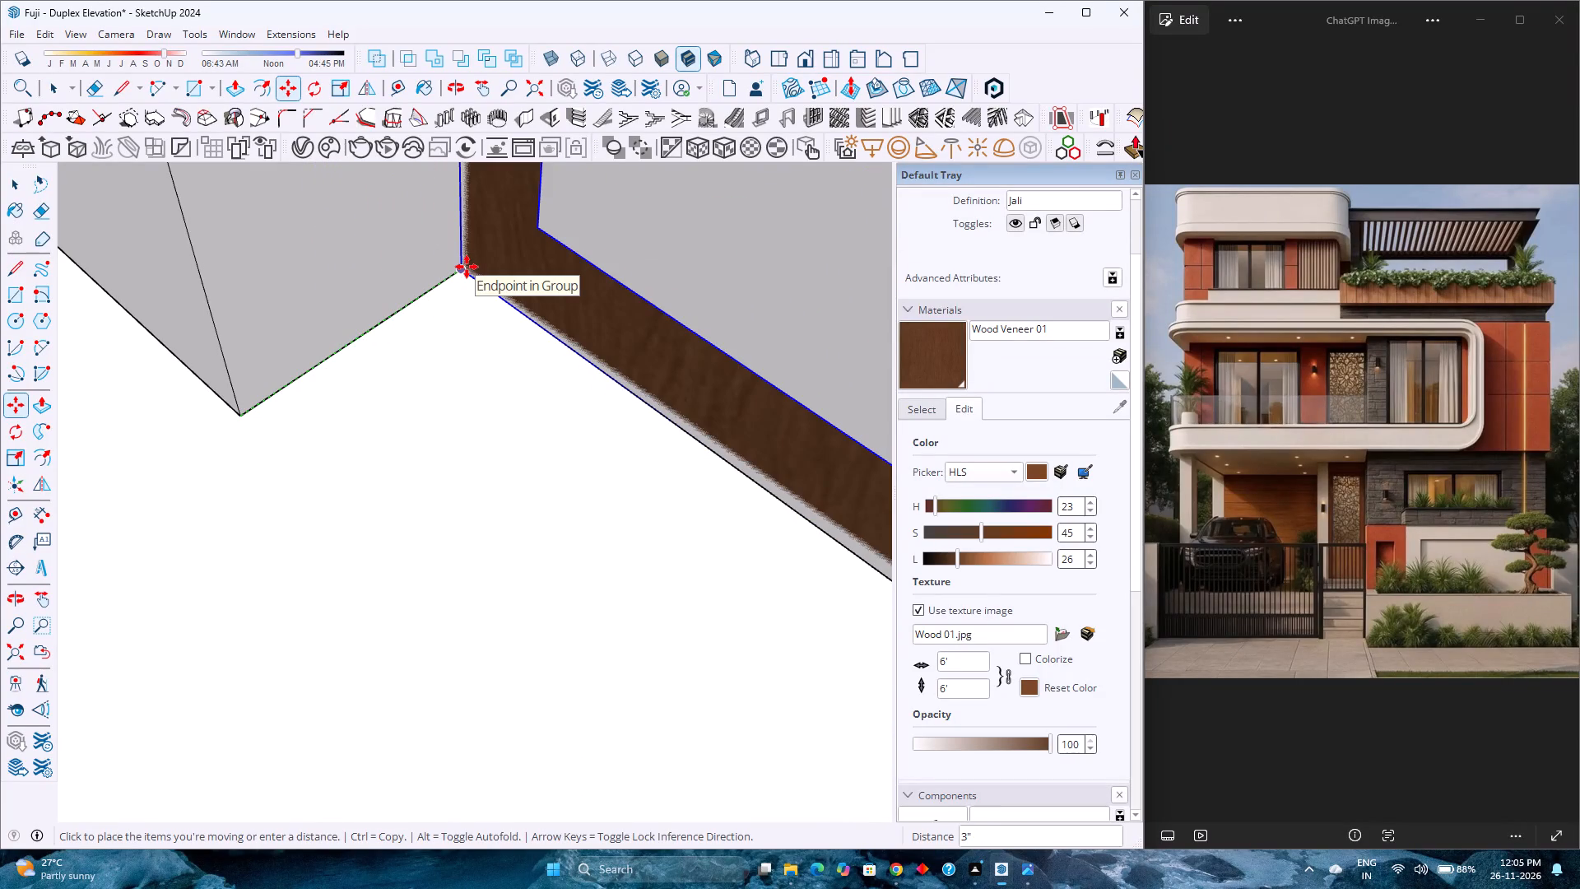
{"action": "key", "text": "1"}
{"action": "key", "text": "Return"}
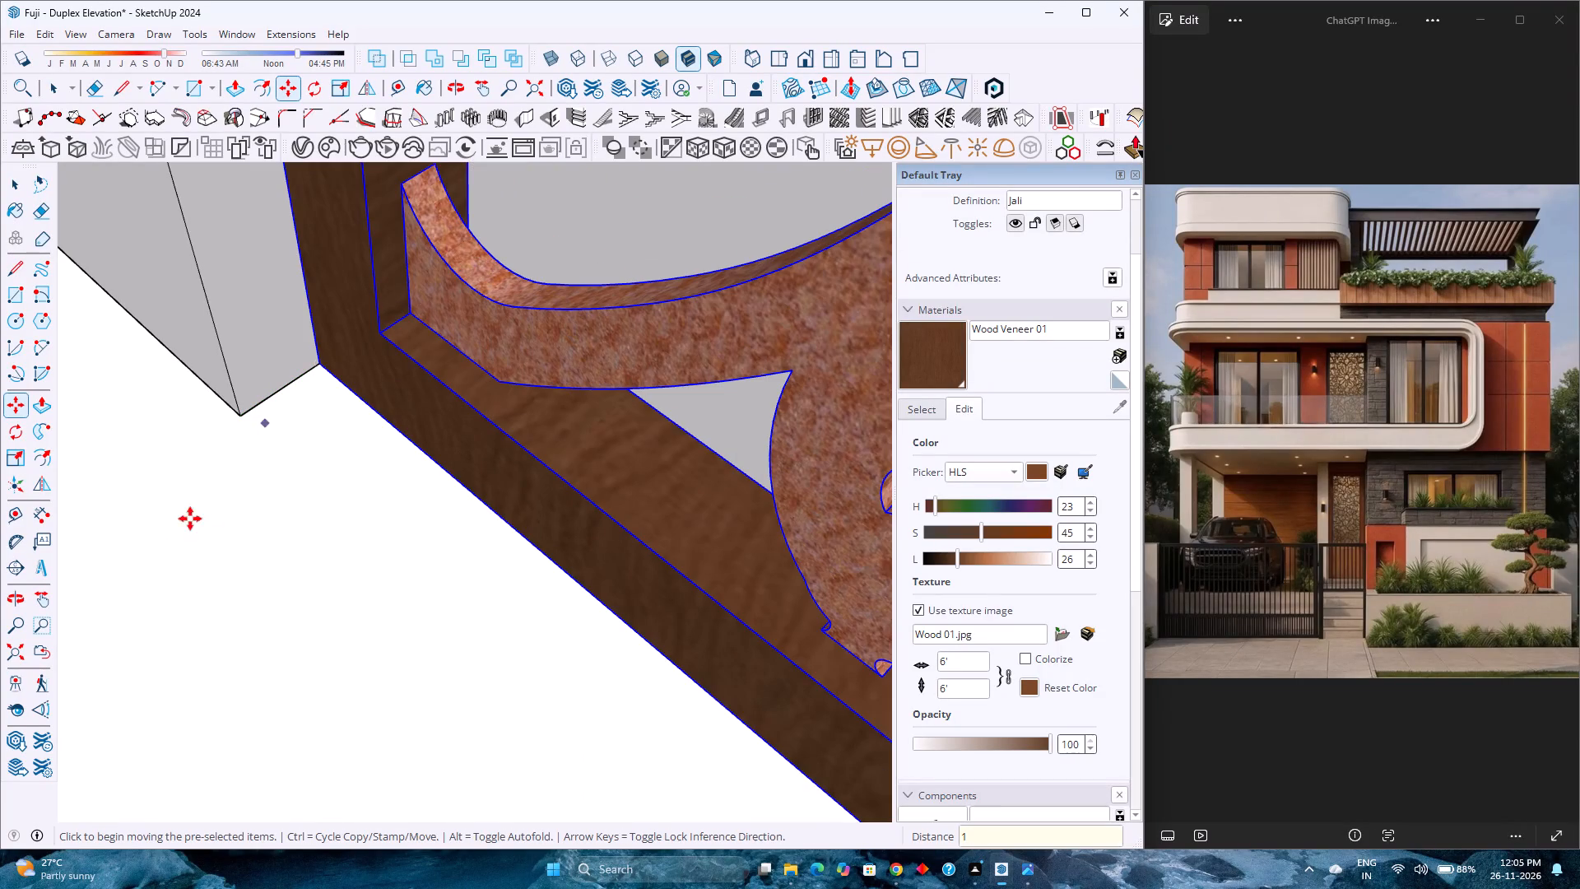
{"action": "scroll", "coordinate": [267, 464], "scroll_direction": "down", "scroll_amount": 6}
{"action": "key", "text": "space"}
{"action": "scroll", "coordinate": [287, 499], "scroll_direction": "down", "scroll_amount": 13}
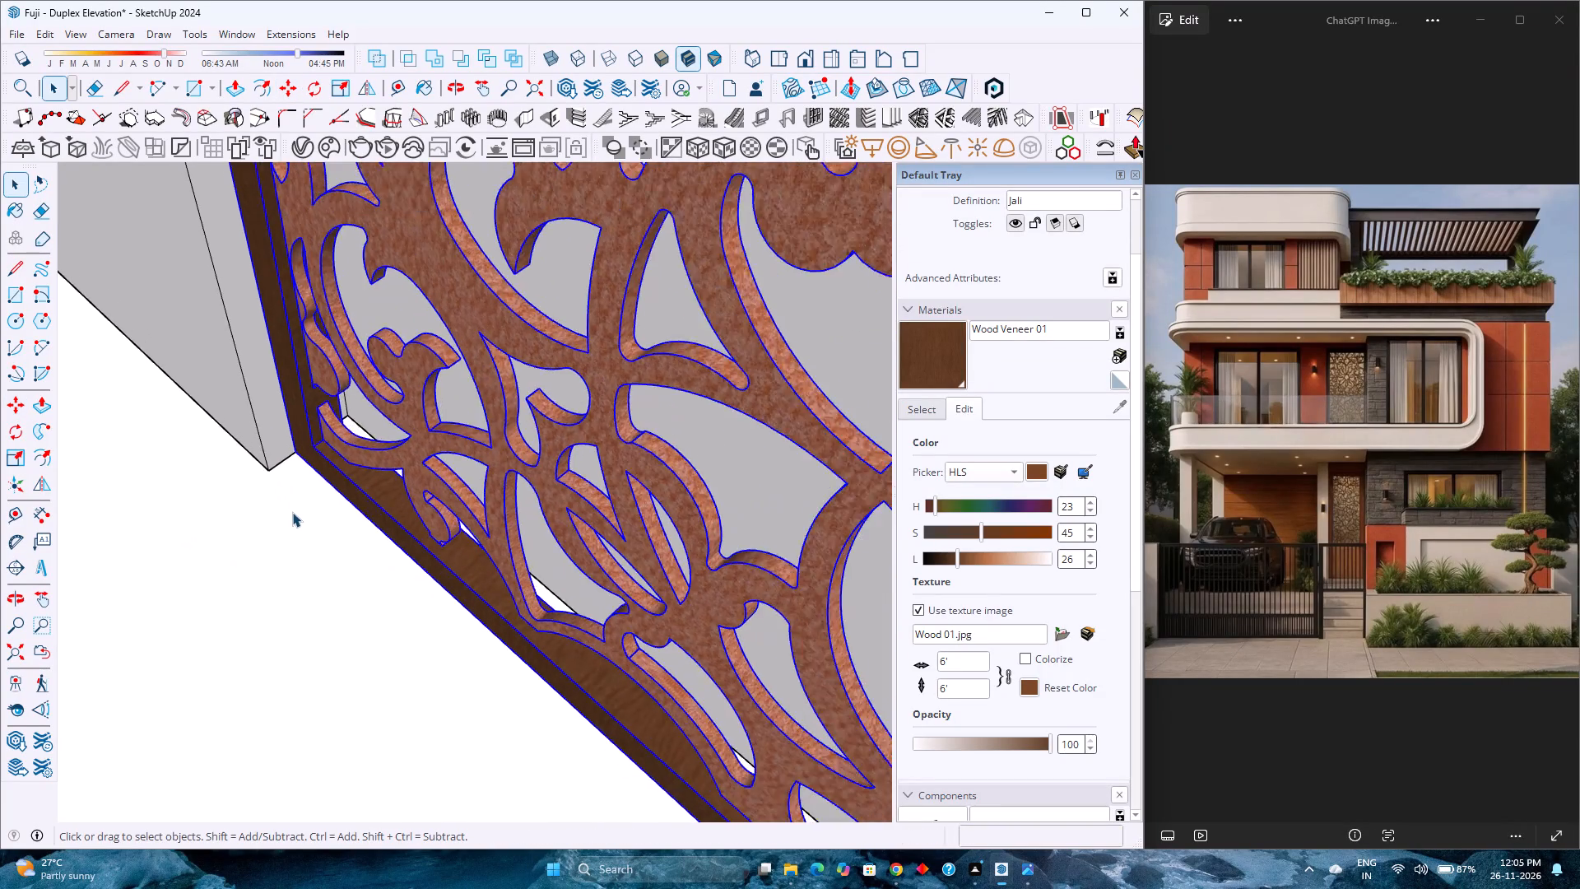
{"action": "middle_click_drag", "start_coordinate": [295, 515], "coordinate": [475, 468]}
{"action": "scroll", "coordinate": [393, 496], "scroll_direction": "down", "scroll_amount": 16}
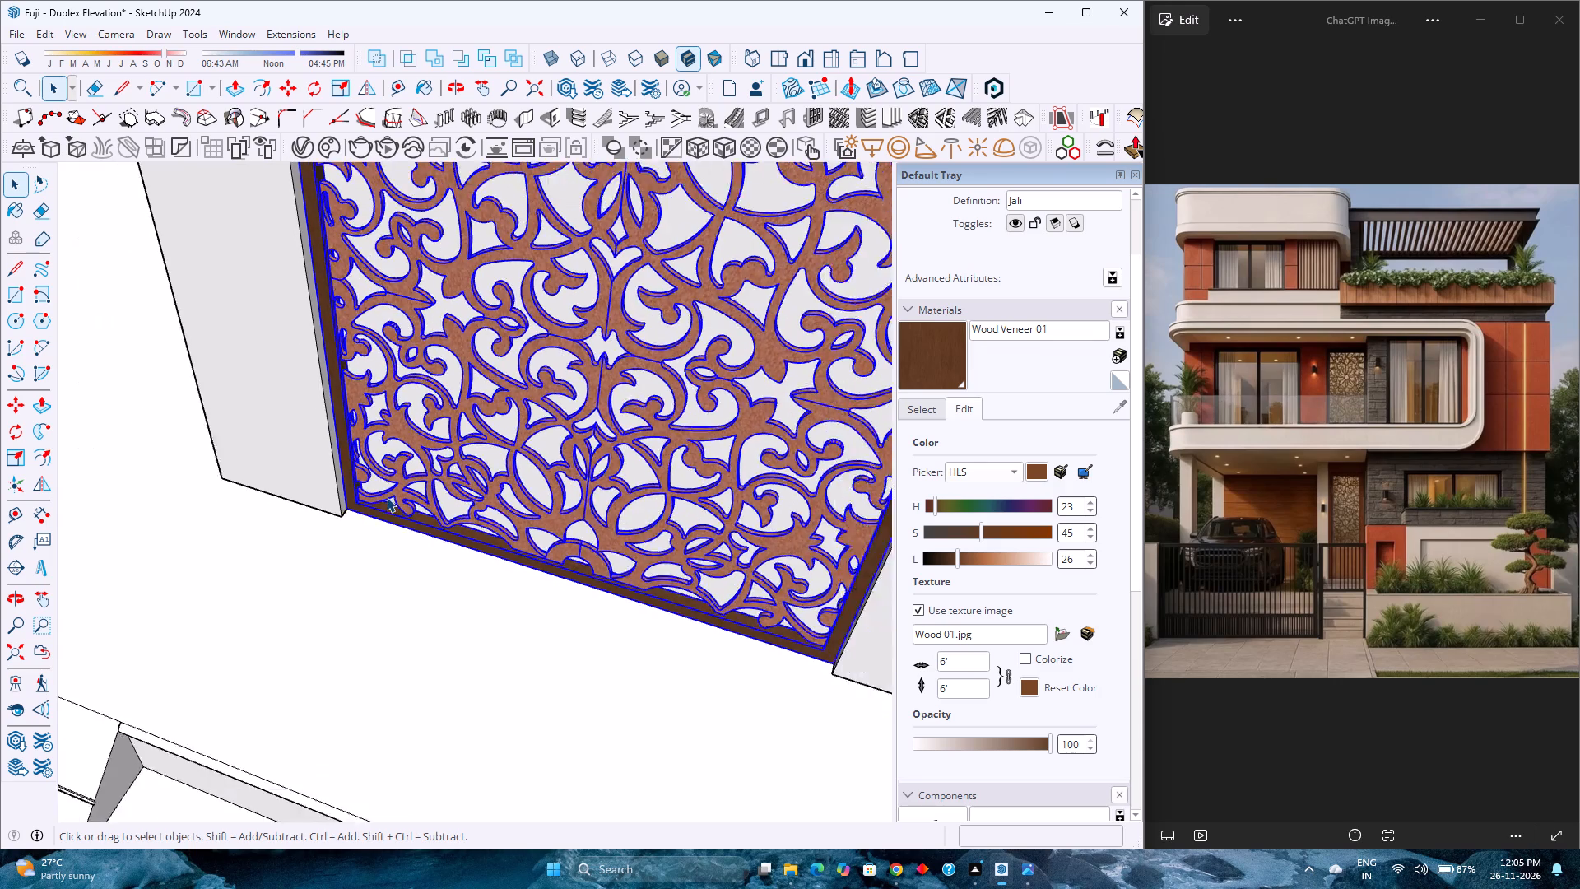
{"action": "scroll", "coordinate": [387, 497], "scroll_direction": "down", "scroll_amount": 14}
{"action": "middle_click_drag", "start_coordinate": [442, 503], "coordinate": [570, 369]}
{"action": "middle_click", "coordinate": [570, 369]}
{"action": "scroll", "coordinate": [528, 393], "scroll_direction": "down", "scroll_amount": 4}
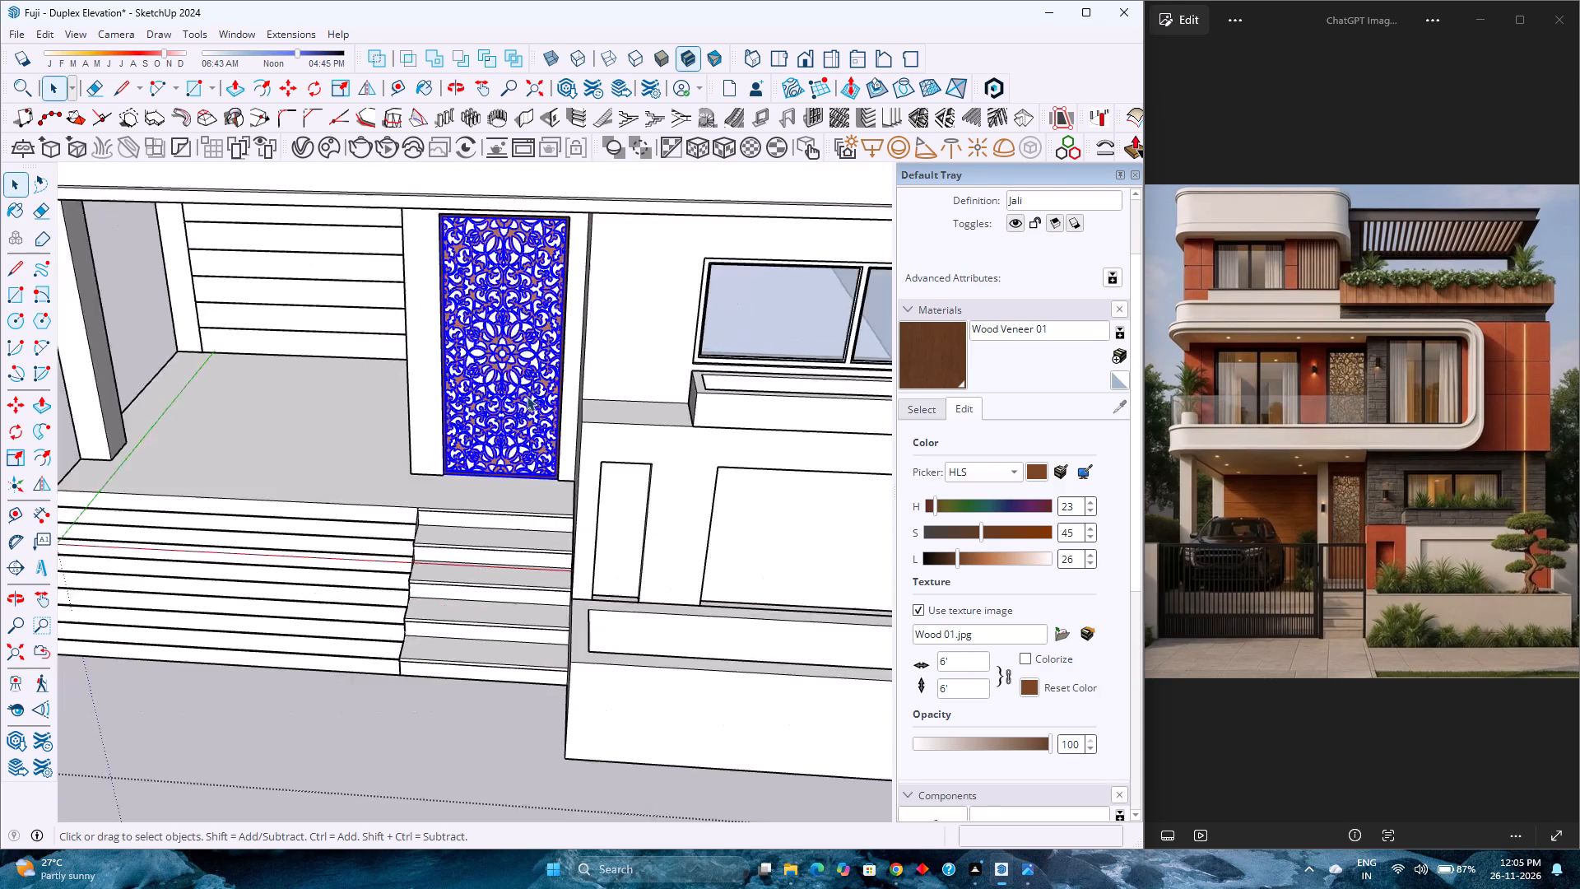
{"action": "scroll", "coordinate": [527, 396], "scroll_direction": "down", "scroll_amount": 14}
{"action": "left_click", "coordinate": [419, 651]}
Show the duplex facade in the Front view and save the model.
{"action": "middle_click", "coordinate": [424, 536]}
{"action": "middle_click_drag", "start_coordinate": [424, 536], "coordinate": [469, 404]}
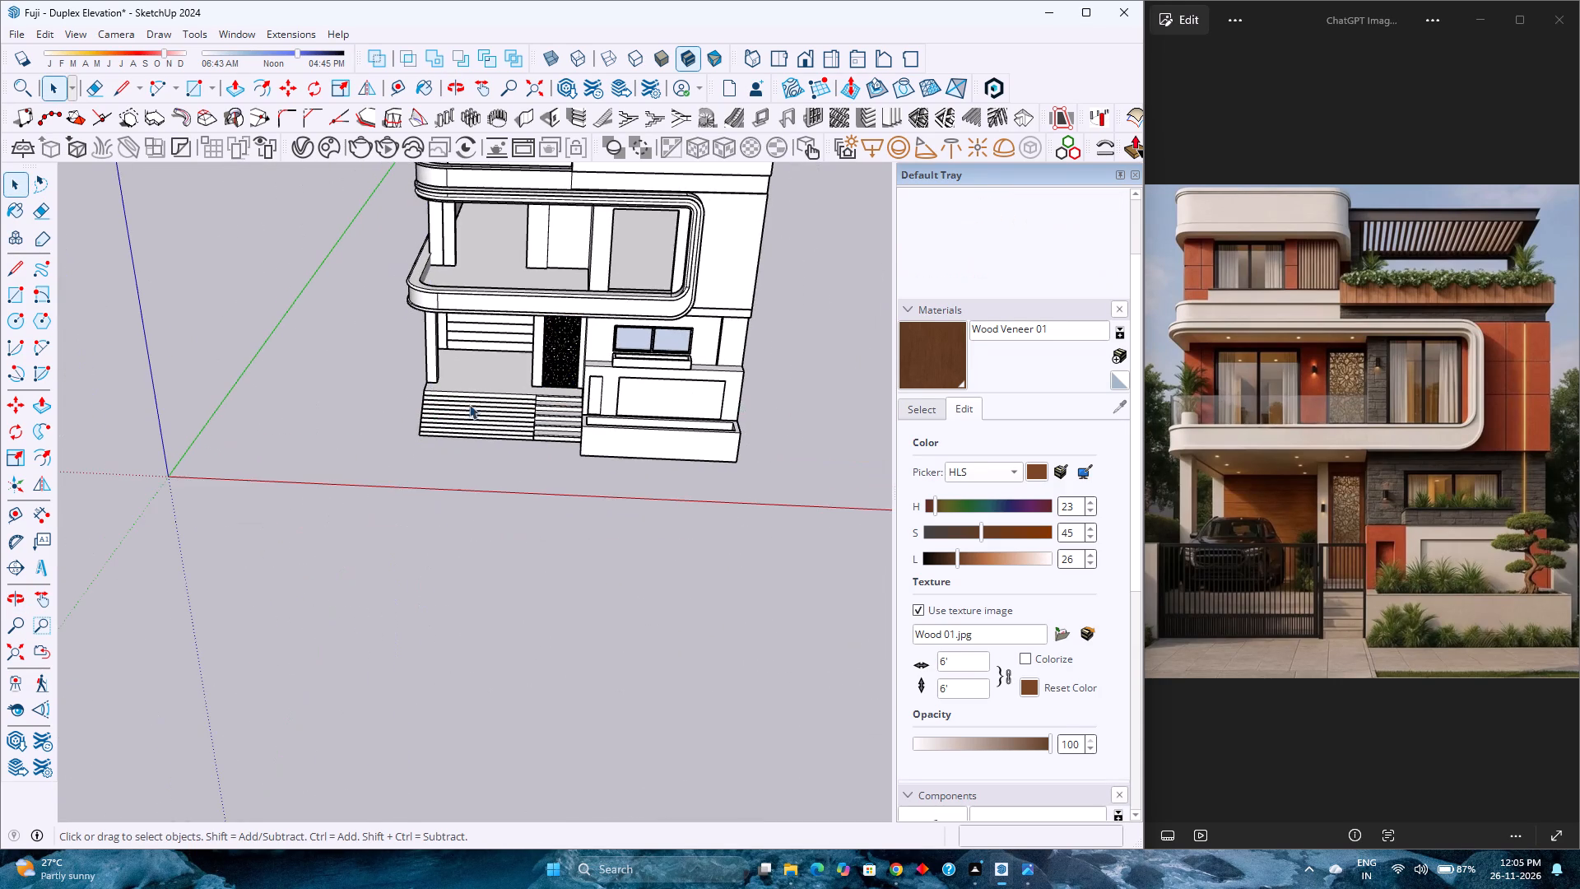
{"action": "middle_click_drag", "start_coordinate": [469, 404], "coordinate": [470, 403]}
{"action": "scroll", "coordinate": [473, 418], "scroll_direction": "down", "scroll_amount": 4}
{"action": "left_click", "coordinate": [816, 50]}
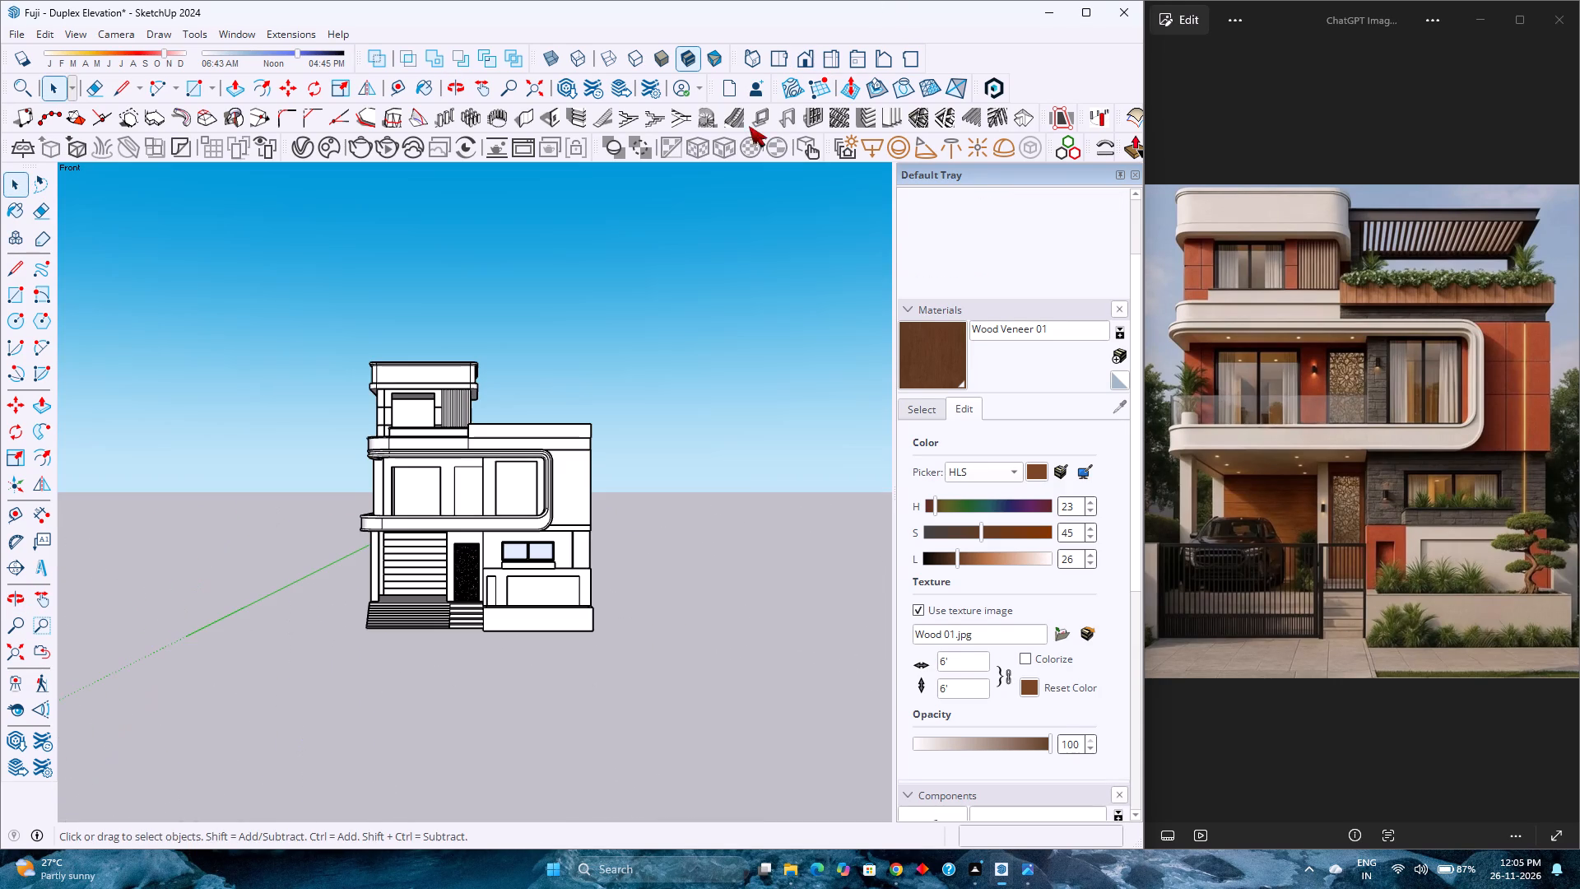
{"action": "scroll", "coordinate": [401, 520], "scroll_direction": "up", "scroll_amount": 15}
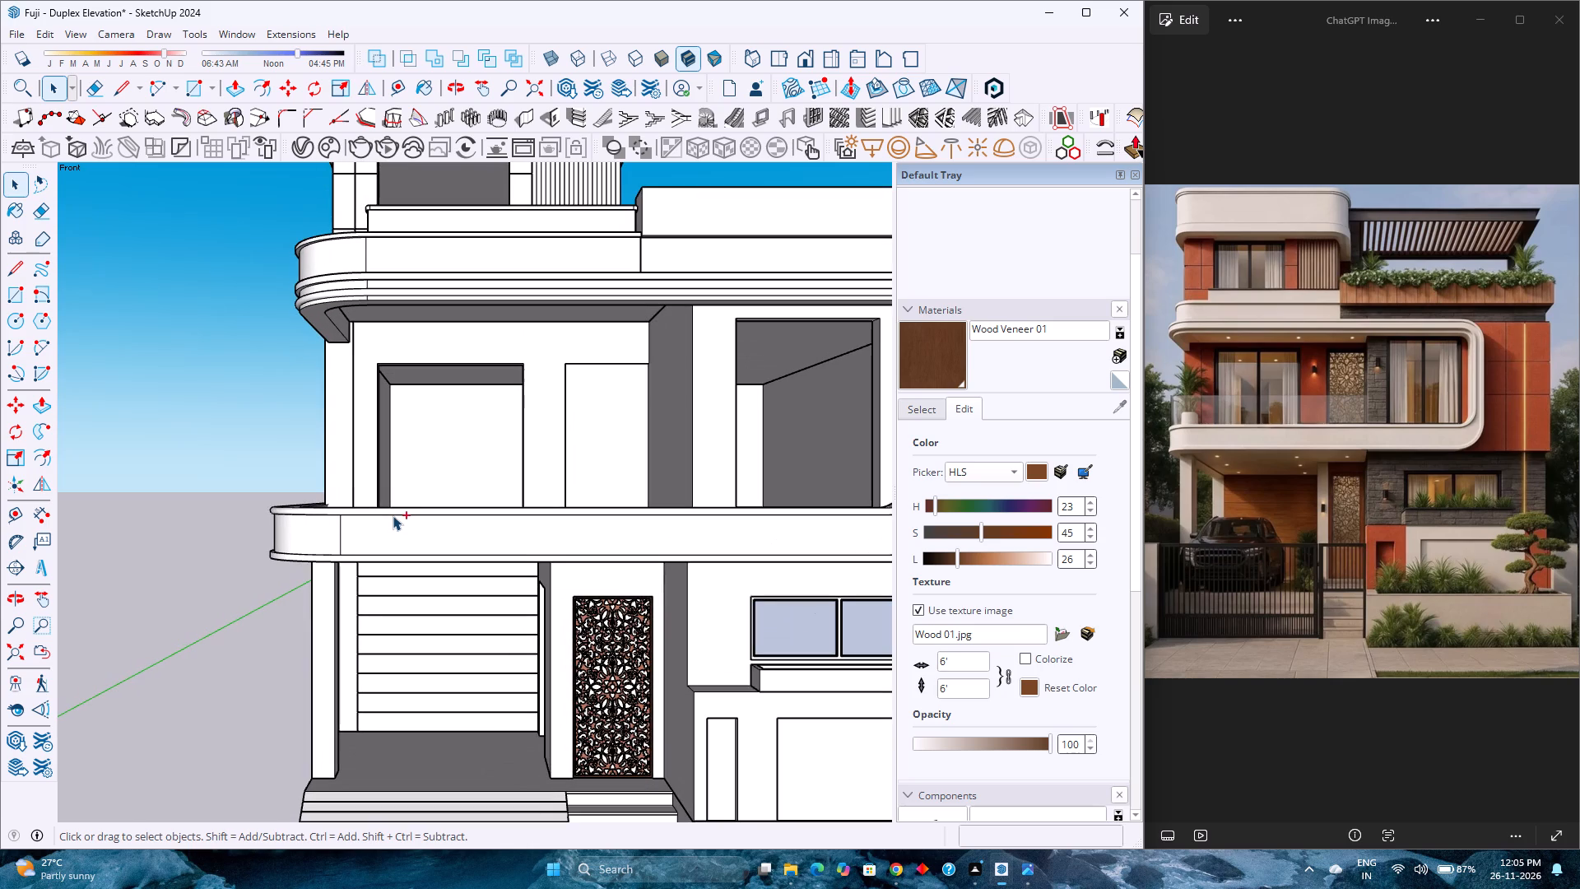
{"action": "key", "text": "ctrl+s"}
{"action": "scroll", "coordinate": [393, 515], "scroll_direction": "down", "scroll_amount": 4}
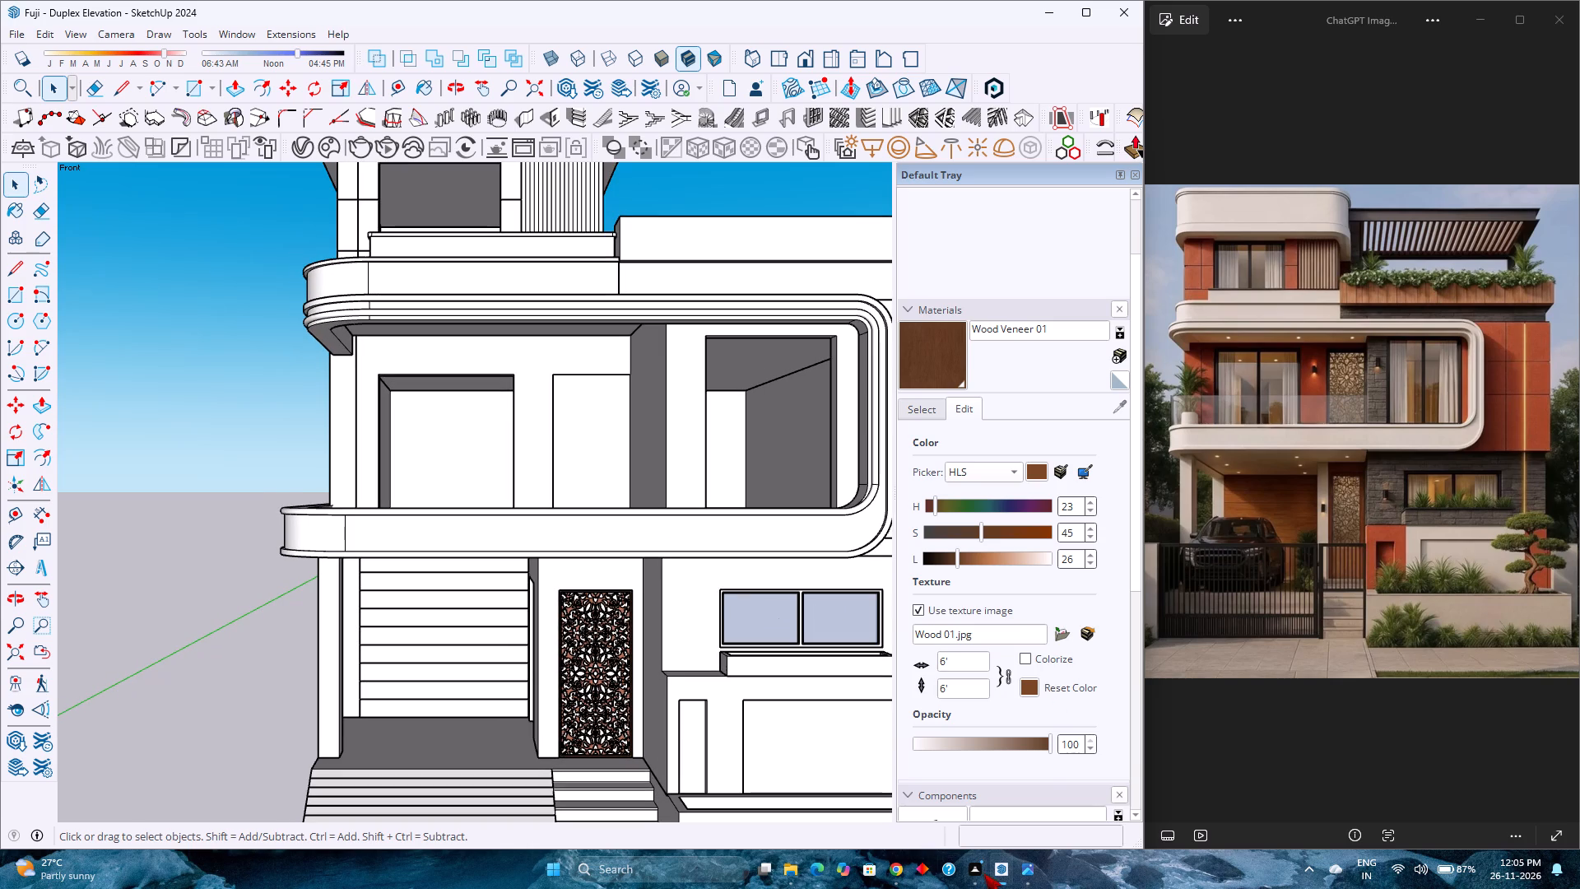
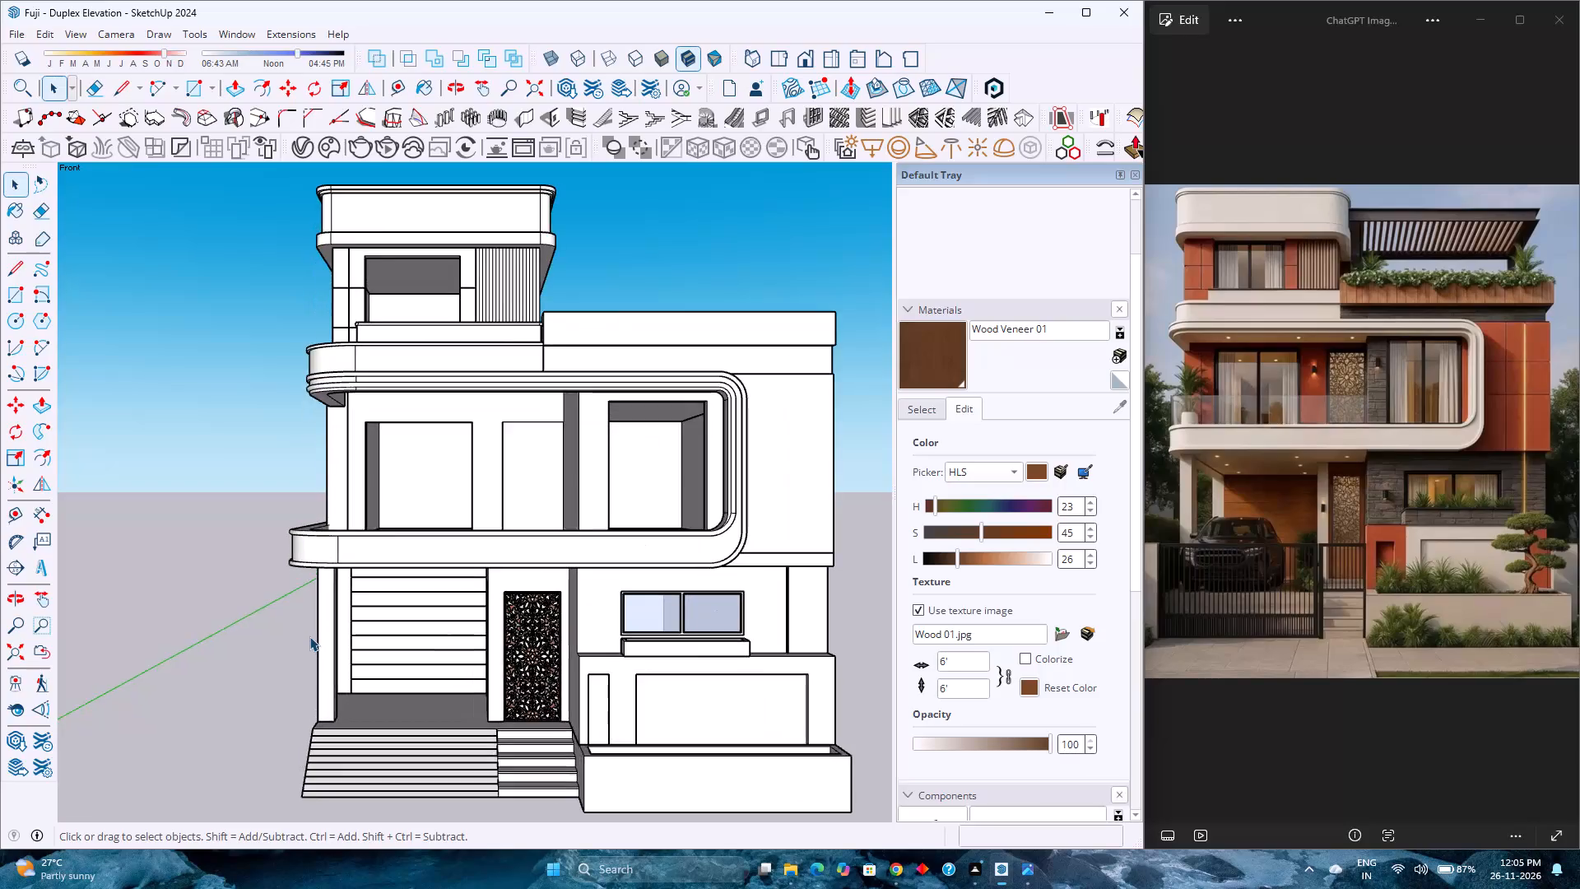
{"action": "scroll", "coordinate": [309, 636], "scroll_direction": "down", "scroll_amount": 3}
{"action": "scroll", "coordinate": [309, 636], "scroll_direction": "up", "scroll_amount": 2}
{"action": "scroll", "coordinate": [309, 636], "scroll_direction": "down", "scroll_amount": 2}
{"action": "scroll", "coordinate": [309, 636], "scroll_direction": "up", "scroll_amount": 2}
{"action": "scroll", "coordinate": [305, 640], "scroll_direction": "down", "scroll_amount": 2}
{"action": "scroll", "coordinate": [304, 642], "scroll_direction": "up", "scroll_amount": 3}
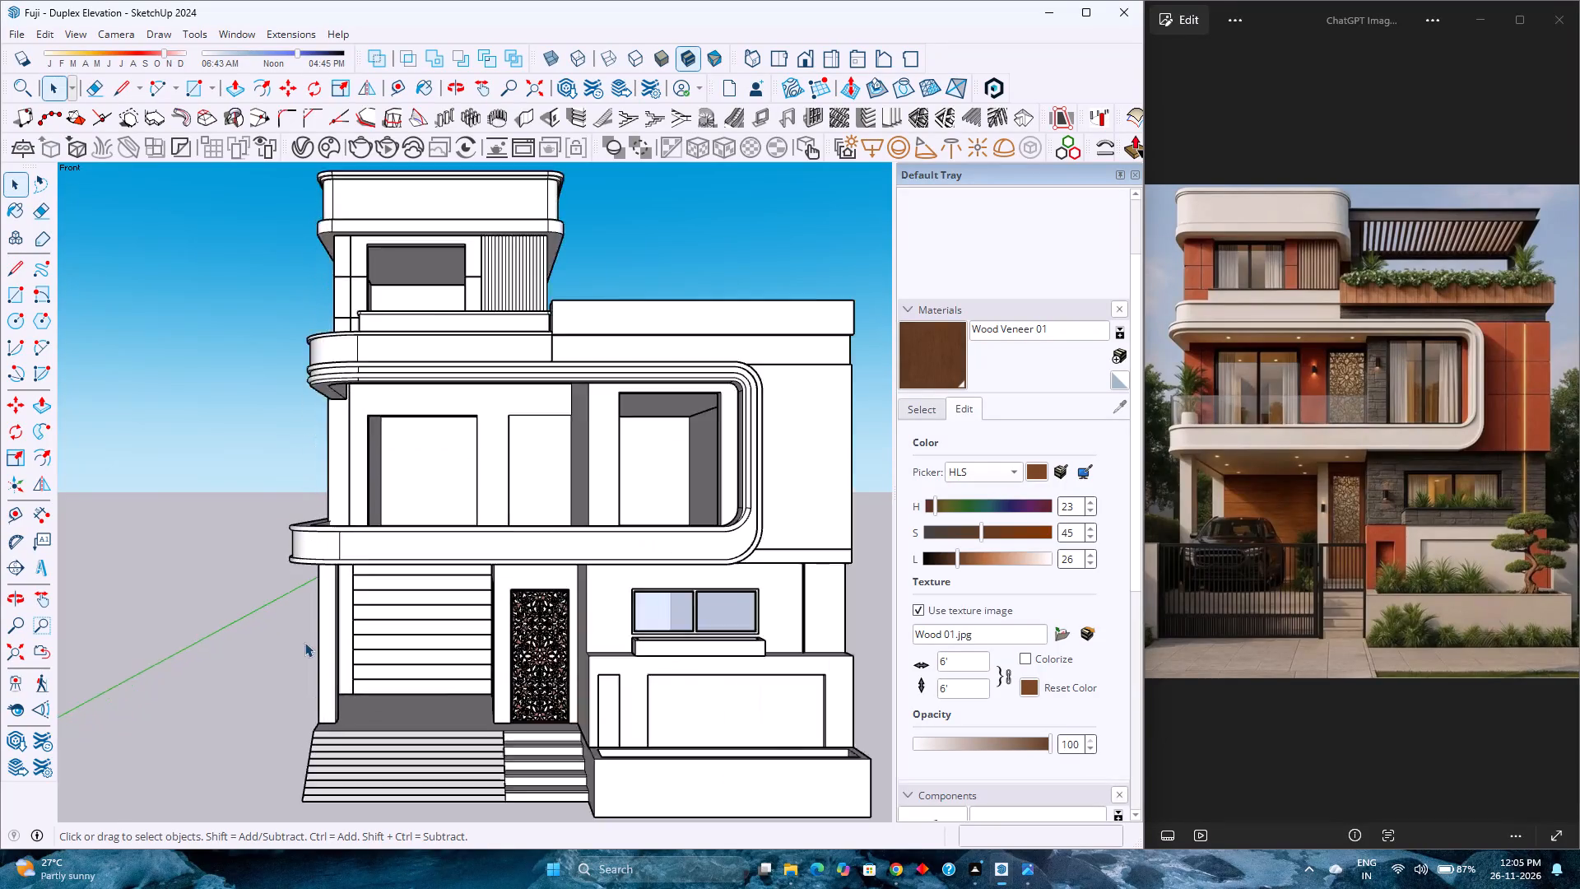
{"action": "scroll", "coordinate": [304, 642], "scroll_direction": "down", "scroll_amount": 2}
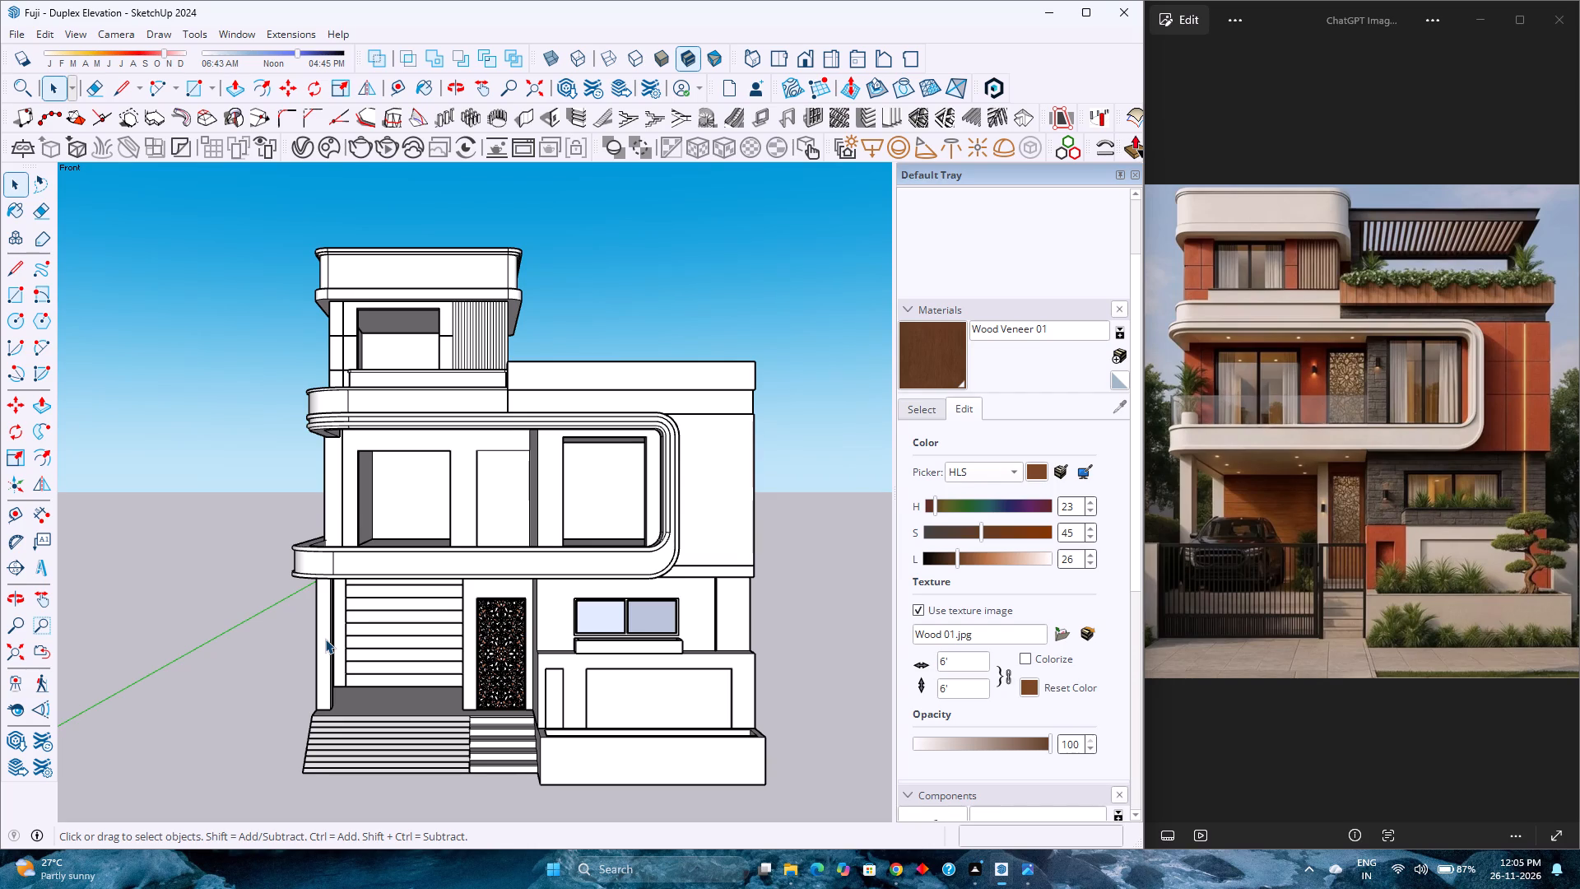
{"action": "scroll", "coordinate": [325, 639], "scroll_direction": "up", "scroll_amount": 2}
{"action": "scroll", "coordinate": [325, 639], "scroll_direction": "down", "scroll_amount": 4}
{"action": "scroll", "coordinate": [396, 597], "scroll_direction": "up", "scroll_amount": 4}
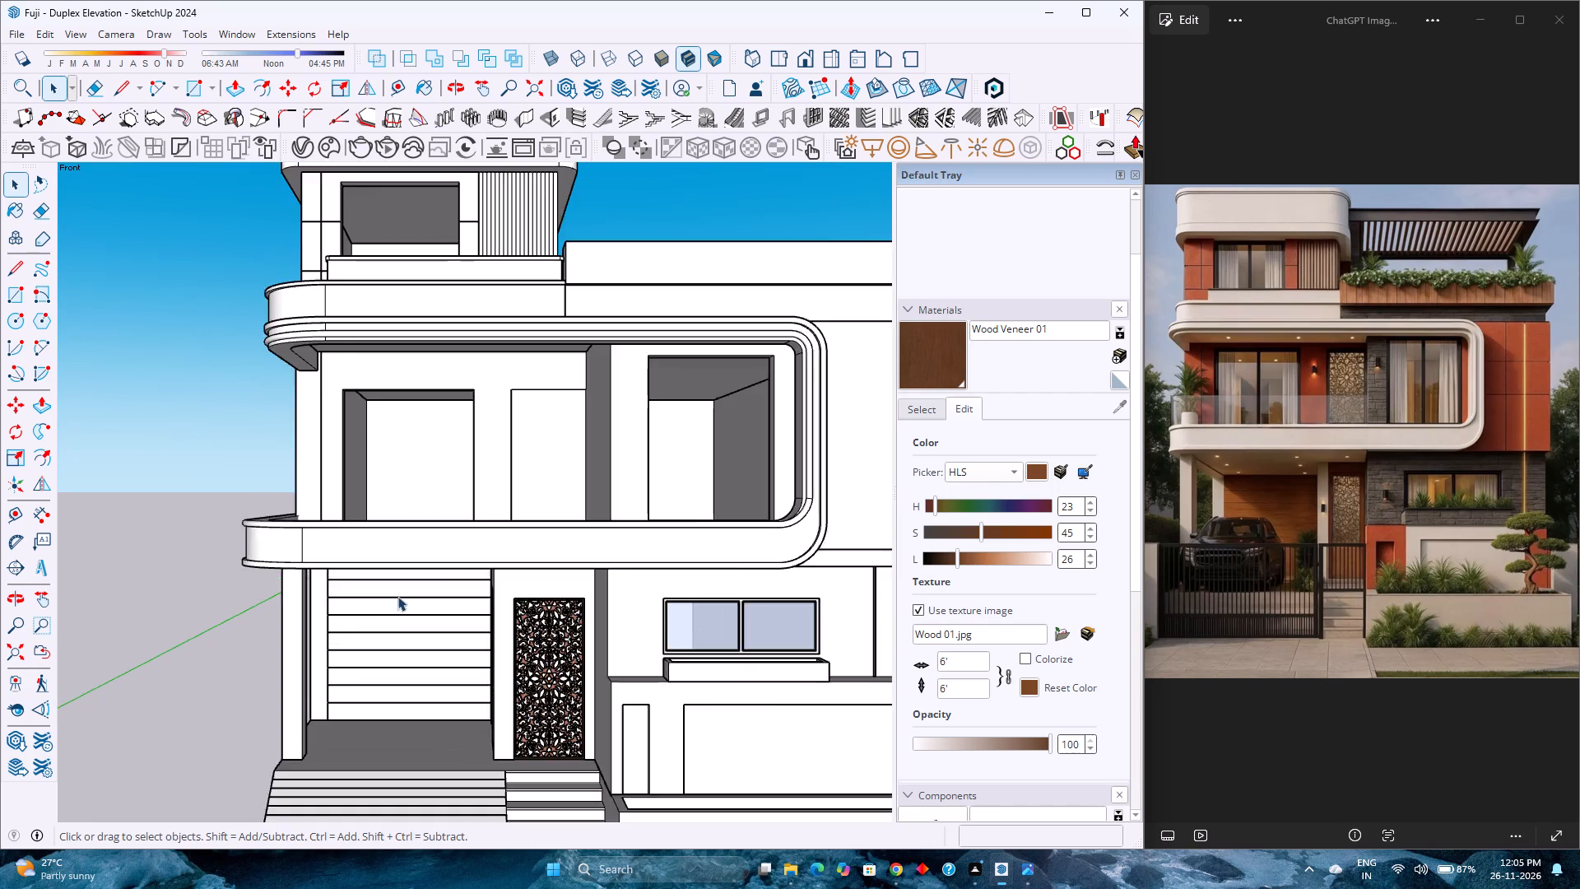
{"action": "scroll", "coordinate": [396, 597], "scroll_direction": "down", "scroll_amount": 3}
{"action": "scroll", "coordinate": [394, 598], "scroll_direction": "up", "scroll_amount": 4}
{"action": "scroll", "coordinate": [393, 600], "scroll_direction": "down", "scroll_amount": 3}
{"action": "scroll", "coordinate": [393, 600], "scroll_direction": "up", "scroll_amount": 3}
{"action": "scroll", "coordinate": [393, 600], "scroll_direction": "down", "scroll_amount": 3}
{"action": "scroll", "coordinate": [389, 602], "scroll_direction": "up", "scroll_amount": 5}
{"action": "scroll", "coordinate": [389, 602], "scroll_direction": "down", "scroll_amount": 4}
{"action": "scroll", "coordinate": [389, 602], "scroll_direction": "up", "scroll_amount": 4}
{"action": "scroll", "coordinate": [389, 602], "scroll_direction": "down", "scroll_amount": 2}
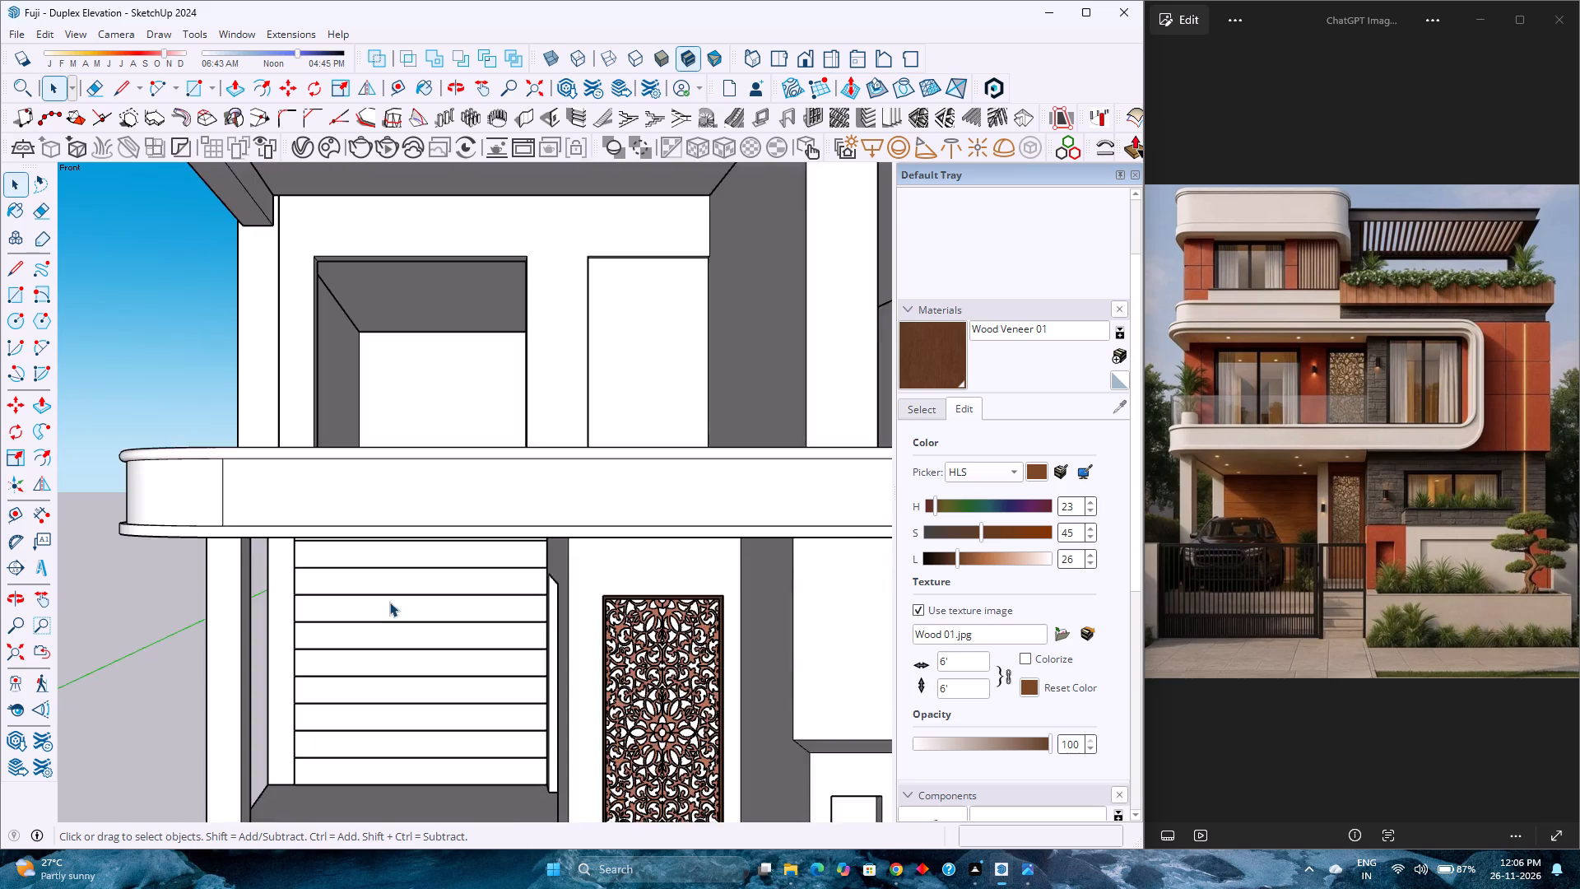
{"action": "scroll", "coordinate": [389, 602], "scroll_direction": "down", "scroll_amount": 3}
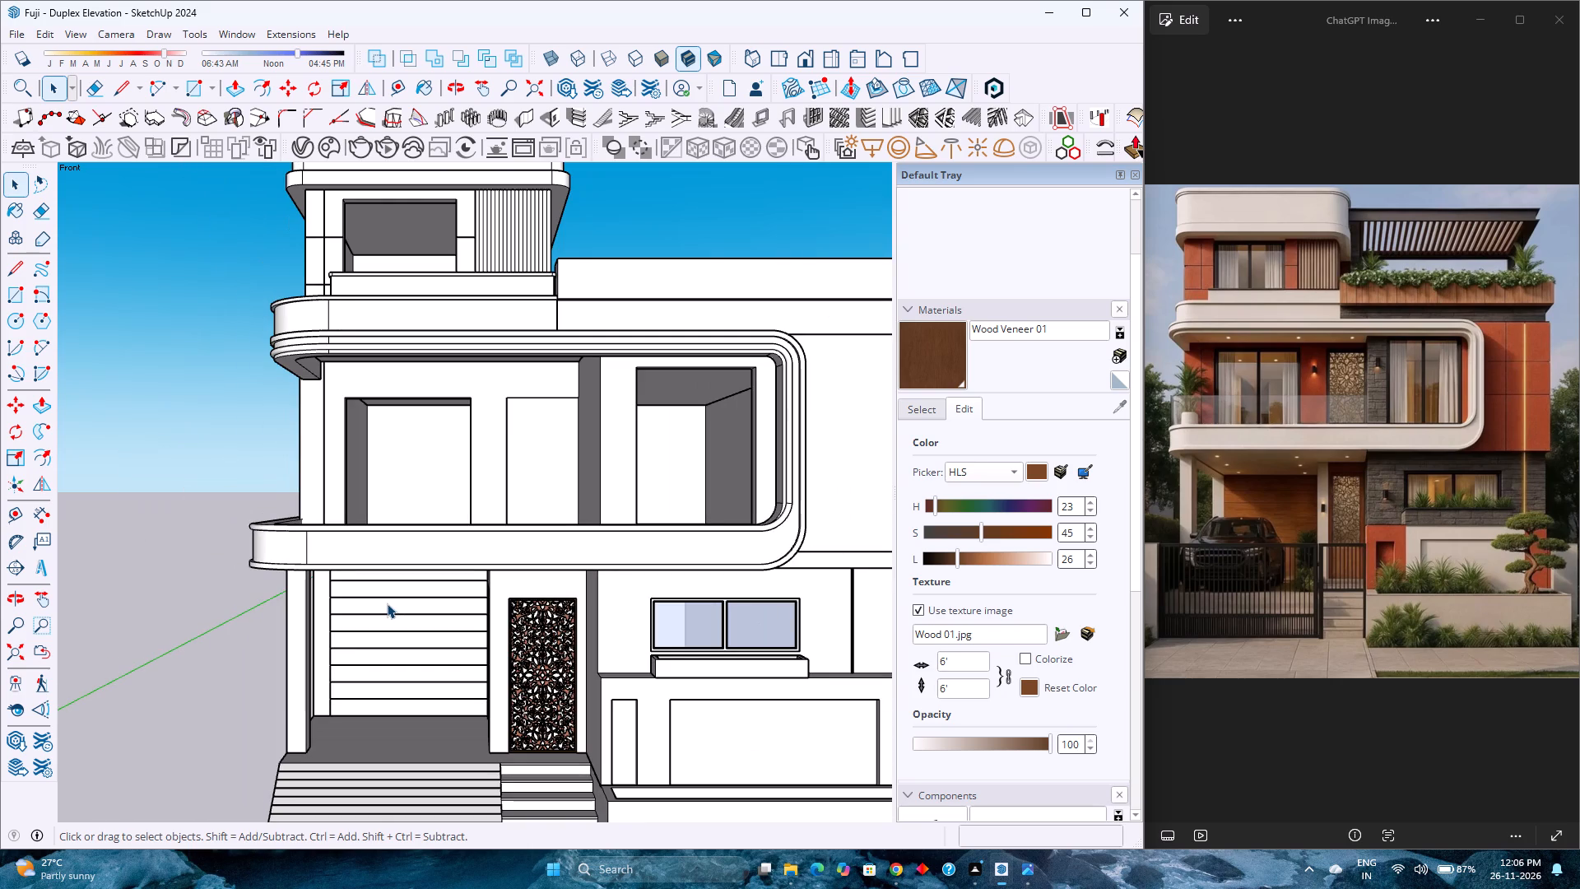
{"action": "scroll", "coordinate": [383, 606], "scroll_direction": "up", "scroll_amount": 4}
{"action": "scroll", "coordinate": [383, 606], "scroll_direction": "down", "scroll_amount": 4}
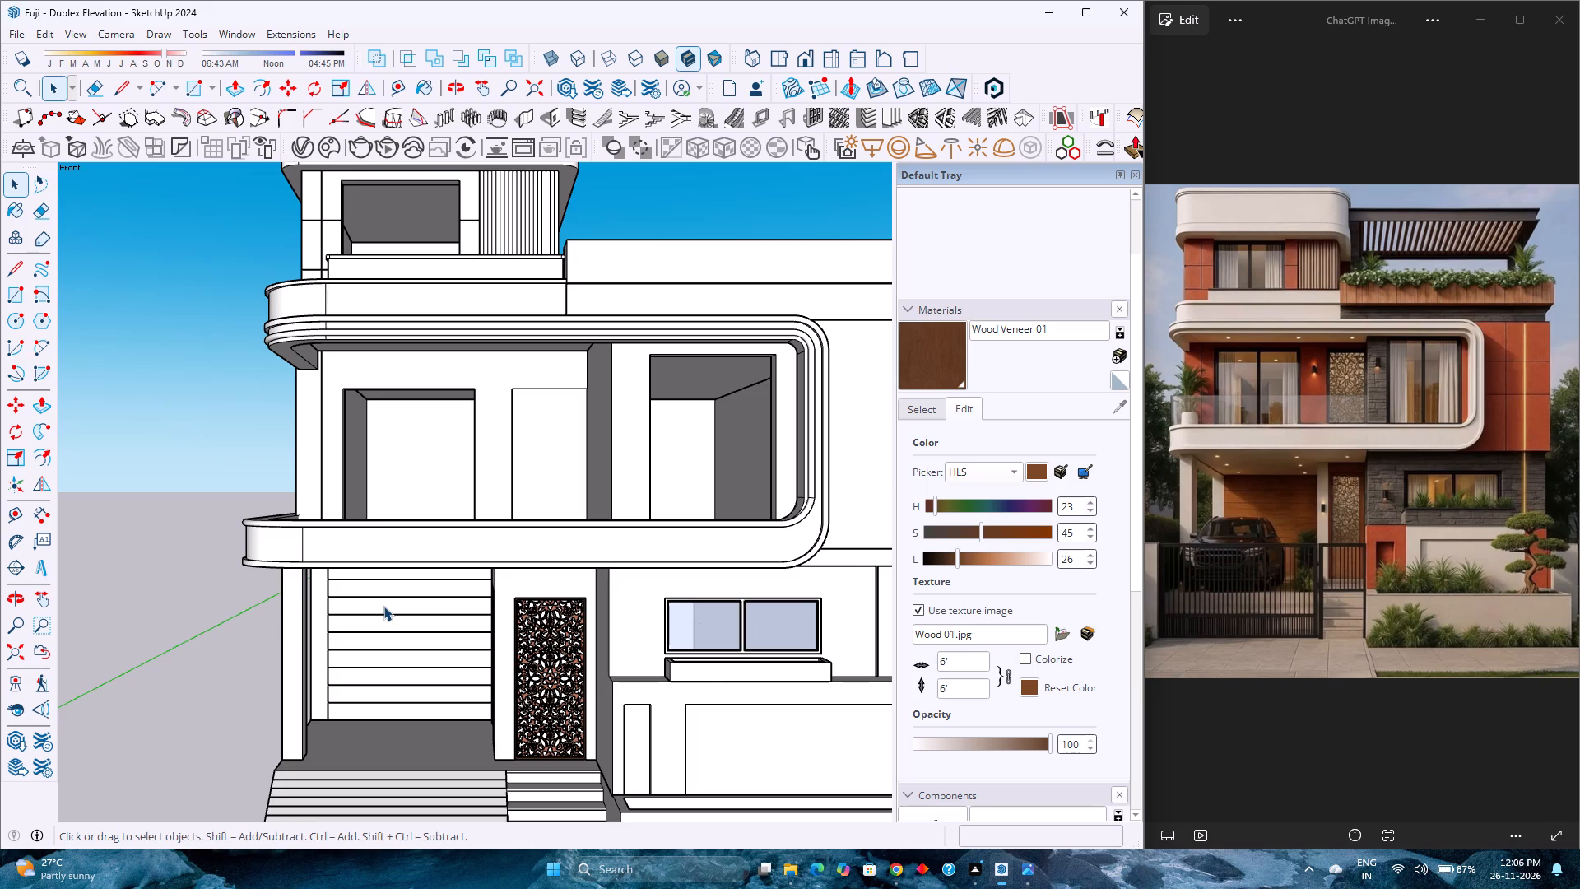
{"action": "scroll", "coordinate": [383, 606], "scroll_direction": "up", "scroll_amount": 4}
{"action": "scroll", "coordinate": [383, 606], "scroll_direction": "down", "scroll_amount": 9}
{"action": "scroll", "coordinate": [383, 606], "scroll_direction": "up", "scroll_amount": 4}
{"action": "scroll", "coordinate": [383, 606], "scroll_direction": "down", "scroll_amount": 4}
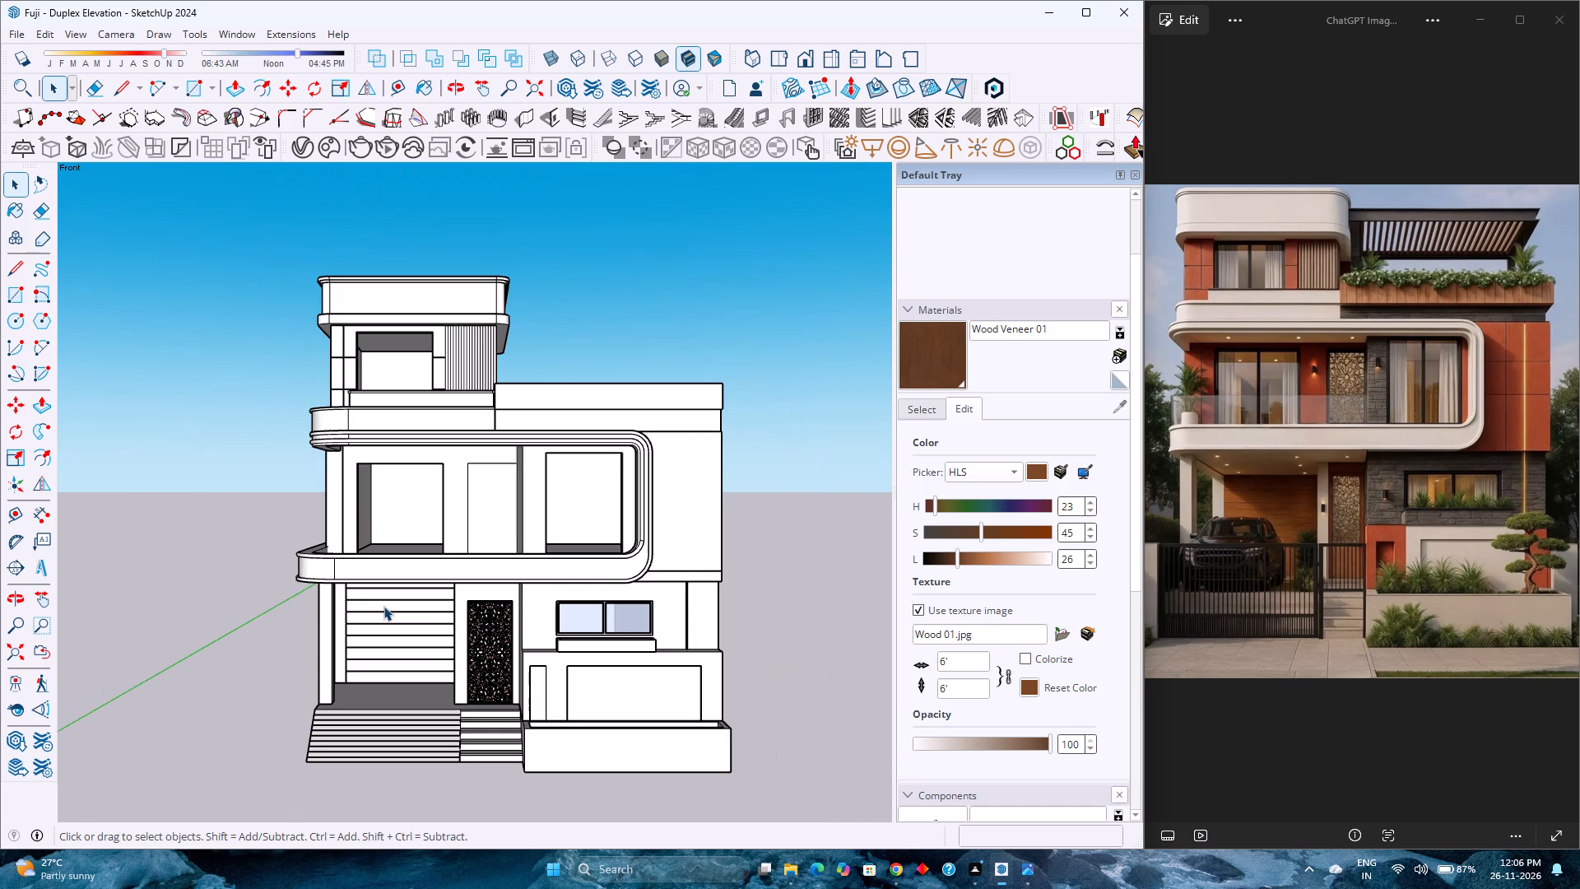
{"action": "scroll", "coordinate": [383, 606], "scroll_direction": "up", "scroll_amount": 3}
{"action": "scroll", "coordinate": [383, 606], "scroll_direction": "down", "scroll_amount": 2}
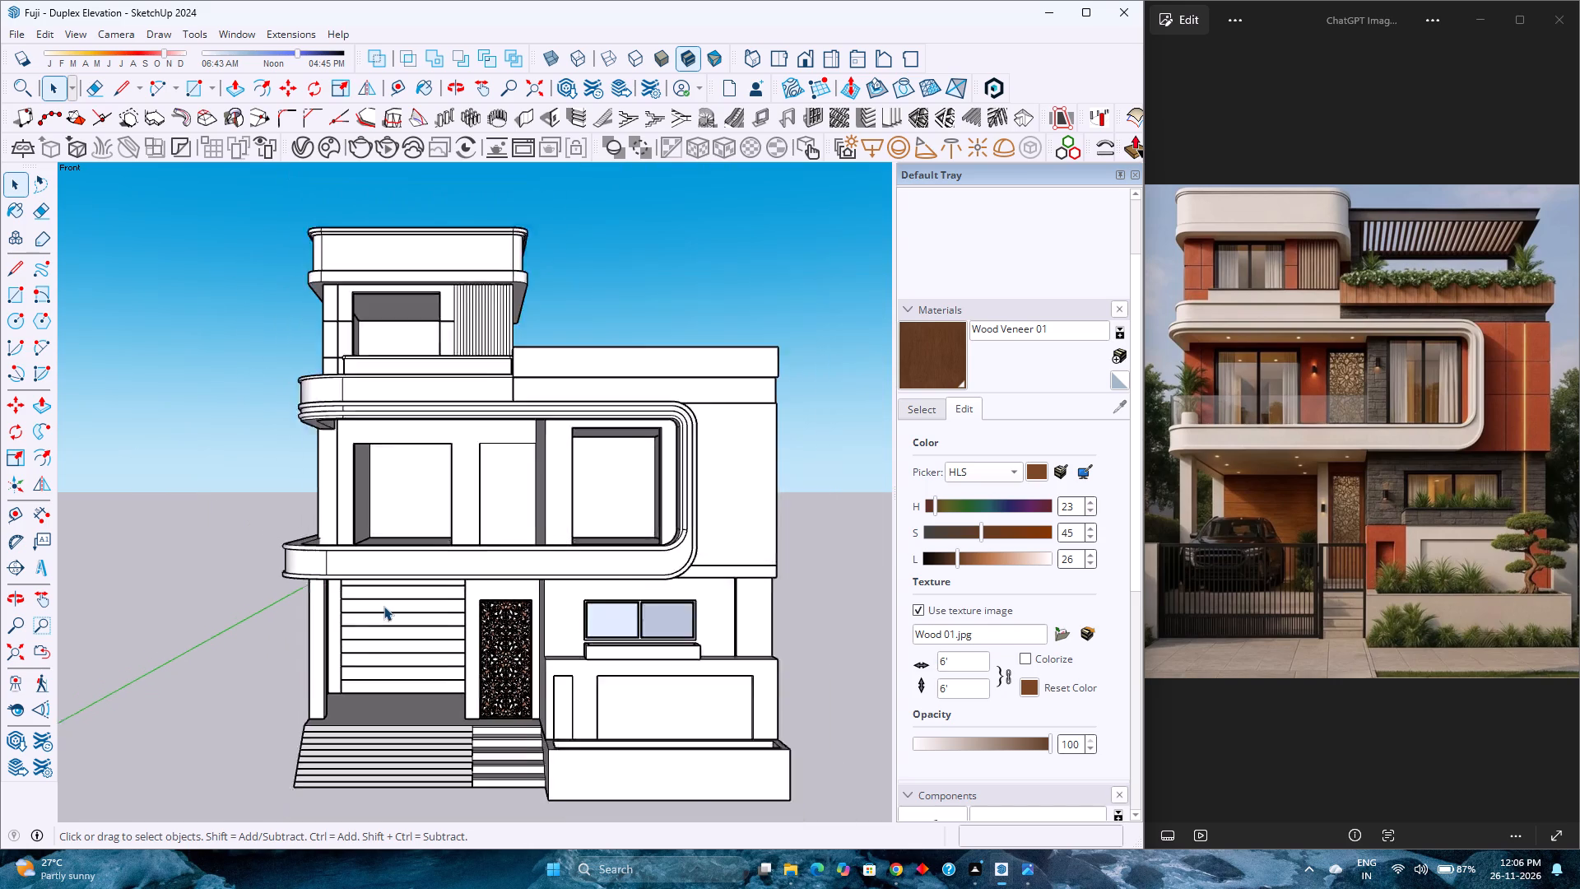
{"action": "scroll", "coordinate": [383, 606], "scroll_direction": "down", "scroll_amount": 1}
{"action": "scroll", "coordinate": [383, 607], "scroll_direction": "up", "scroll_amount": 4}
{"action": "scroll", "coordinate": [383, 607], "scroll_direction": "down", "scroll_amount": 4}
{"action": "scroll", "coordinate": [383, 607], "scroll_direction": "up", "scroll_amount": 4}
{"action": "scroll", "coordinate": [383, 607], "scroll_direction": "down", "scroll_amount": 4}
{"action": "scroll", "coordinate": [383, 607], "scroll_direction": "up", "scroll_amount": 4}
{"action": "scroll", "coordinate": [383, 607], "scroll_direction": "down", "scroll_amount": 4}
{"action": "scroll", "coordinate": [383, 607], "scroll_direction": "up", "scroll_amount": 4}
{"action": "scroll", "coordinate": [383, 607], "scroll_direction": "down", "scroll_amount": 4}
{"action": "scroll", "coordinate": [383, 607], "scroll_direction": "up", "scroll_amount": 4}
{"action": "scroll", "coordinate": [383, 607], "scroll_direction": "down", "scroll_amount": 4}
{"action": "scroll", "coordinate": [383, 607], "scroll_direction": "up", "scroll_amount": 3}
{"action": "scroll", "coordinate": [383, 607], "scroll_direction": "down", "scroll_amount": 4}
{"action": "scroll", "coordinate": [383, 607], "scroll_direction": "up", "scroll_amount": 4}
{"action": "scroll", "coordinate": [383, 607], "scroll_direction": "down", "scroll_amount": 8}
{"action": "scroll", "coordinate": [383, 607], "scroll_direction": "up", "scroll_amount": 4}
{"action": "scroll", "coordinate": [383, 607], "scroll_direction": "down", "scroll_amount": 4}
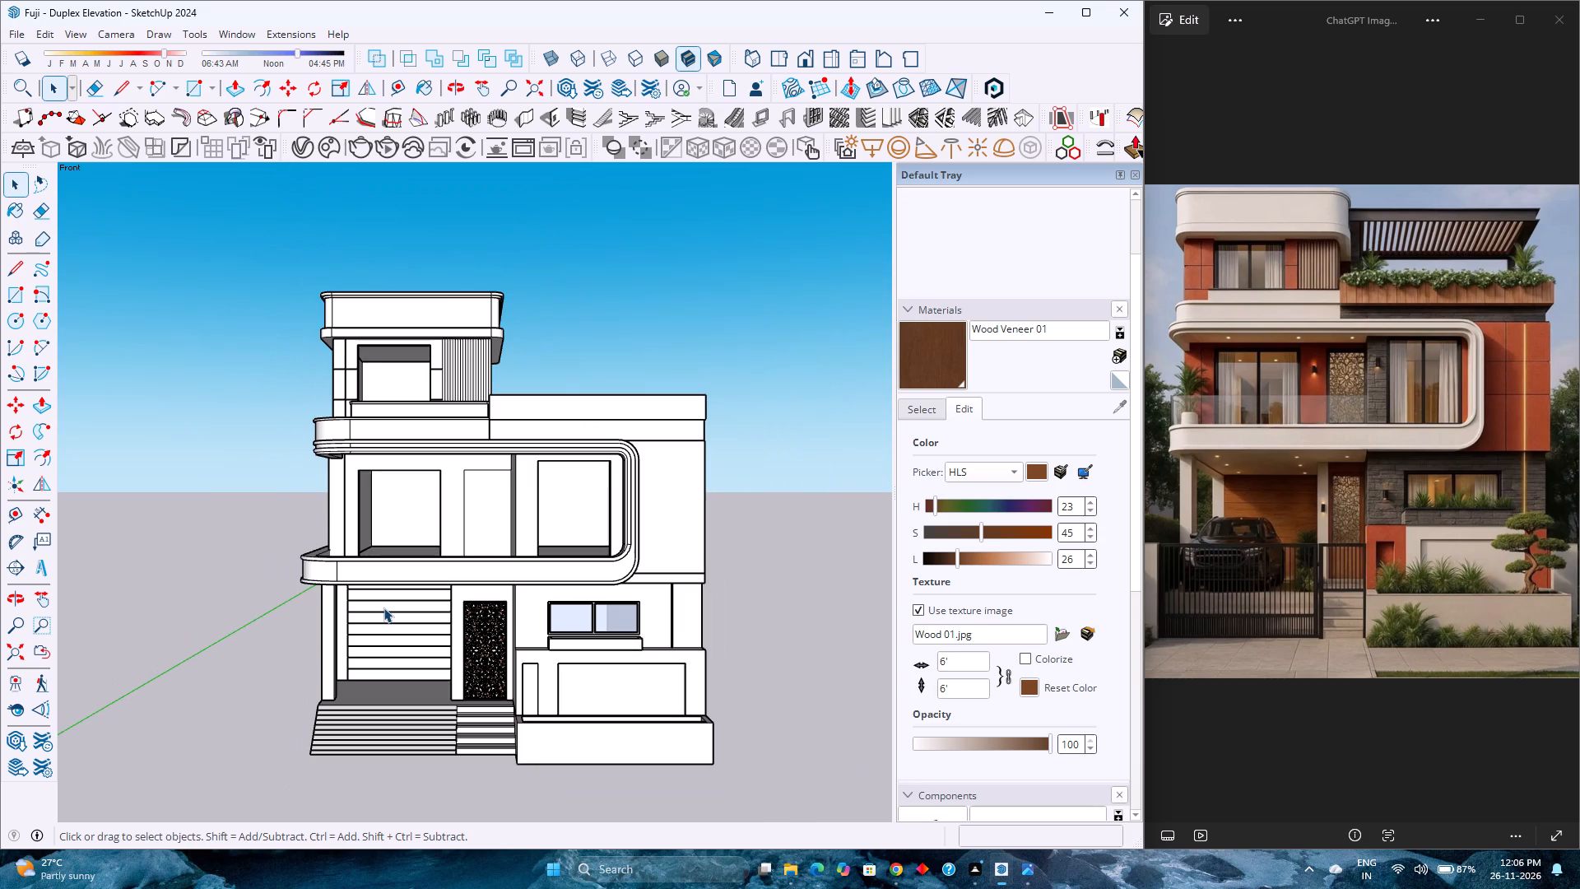
Select the jali screen in the opening beside the entrance steps and move it 25' along the red axis, clear of the building.
{"action": "left_click", "coordinate": [15, 656]}
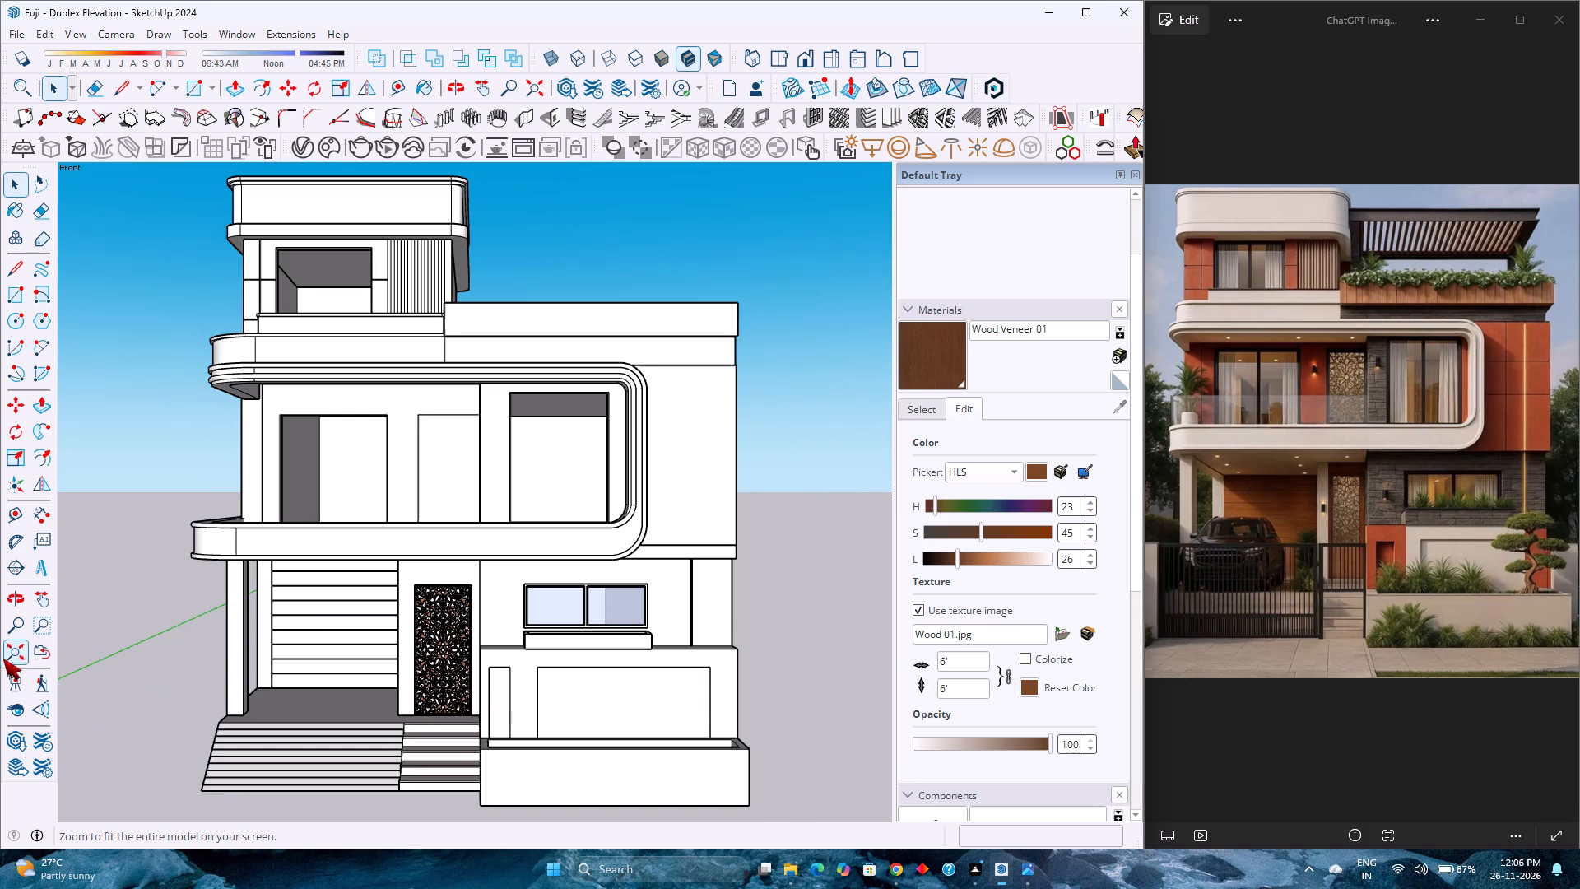
{"action": "left_click", "coordinate": [806, 68]}
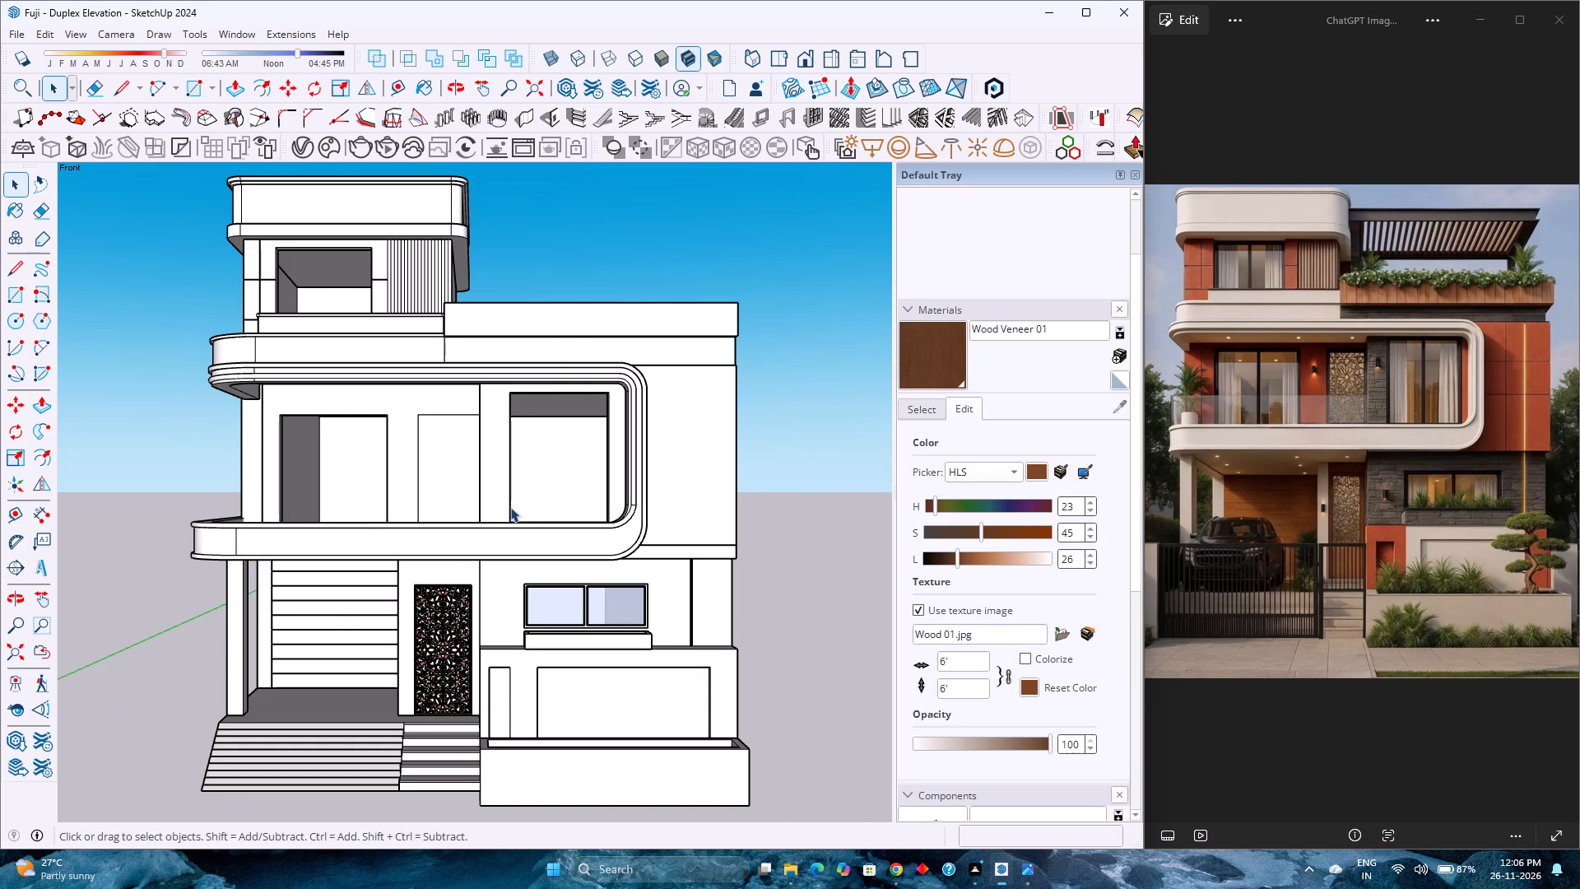
{"action": "scroll", "coordinate": [444, 695], "scroll_direction": "up", "scroll_amount": 4}
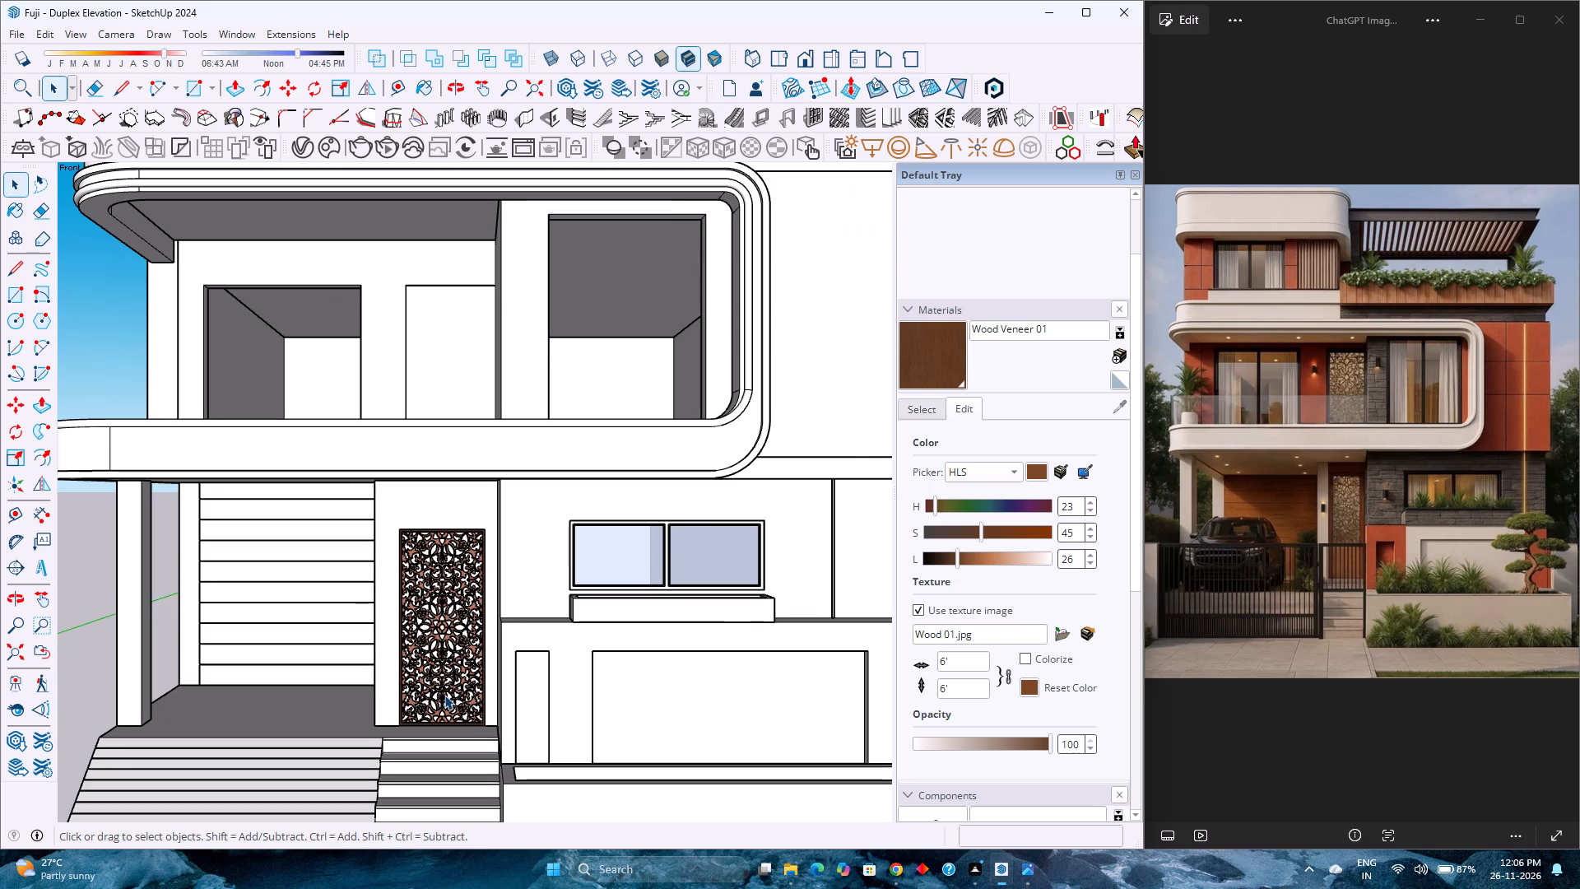
{"action": "left_click", "coordinate": [444, 695]}
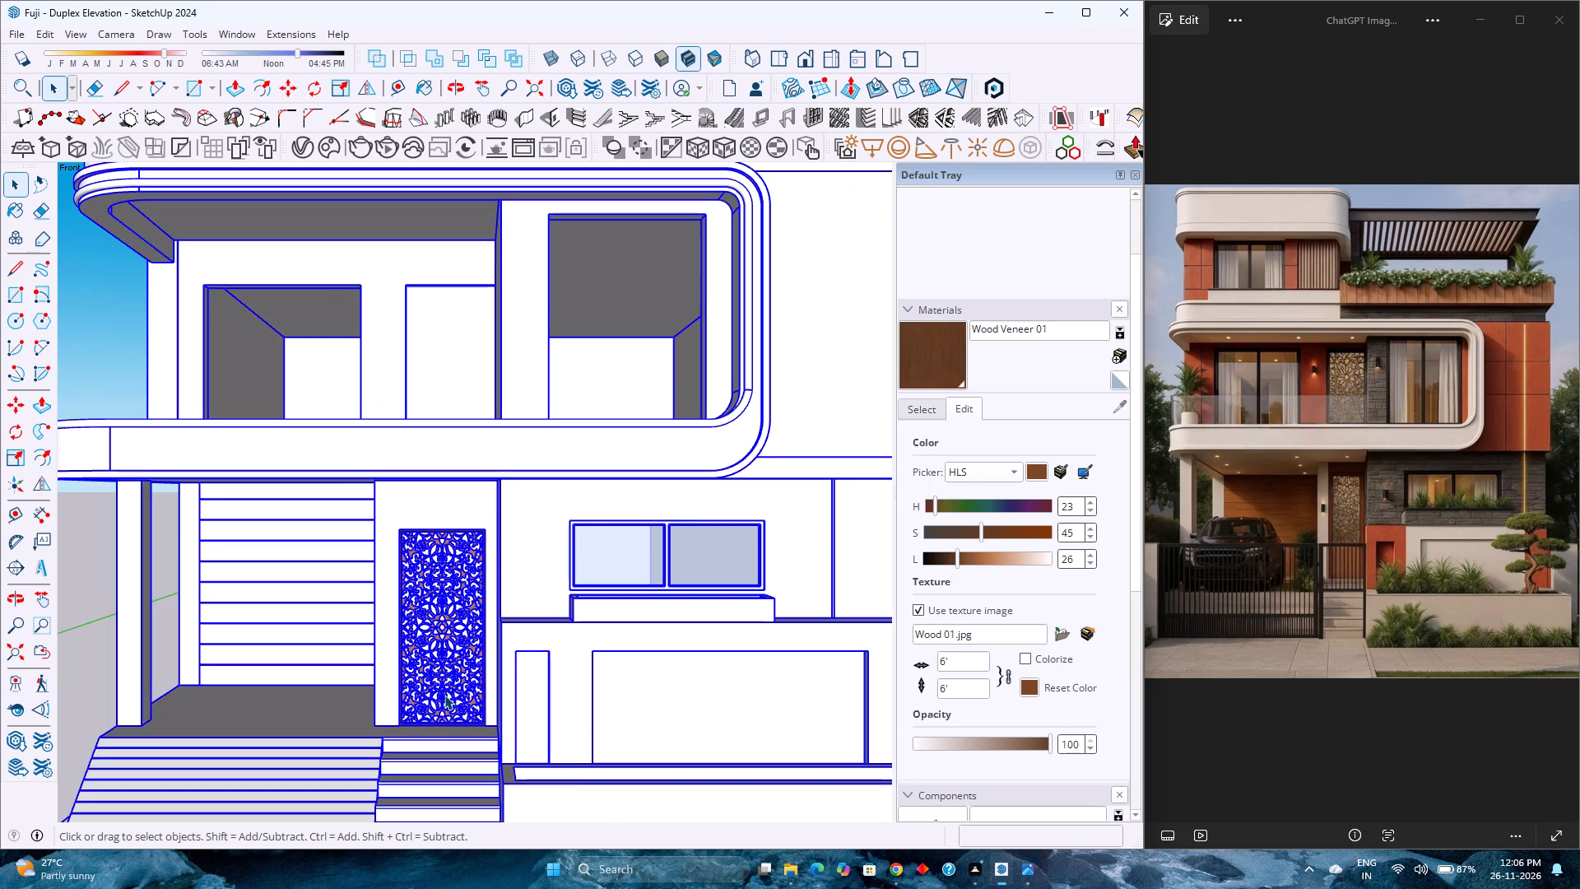
{"action": "scroll", "coordinate": [444, 695], "scroll_direction": "up", "scroll_amount": 7}
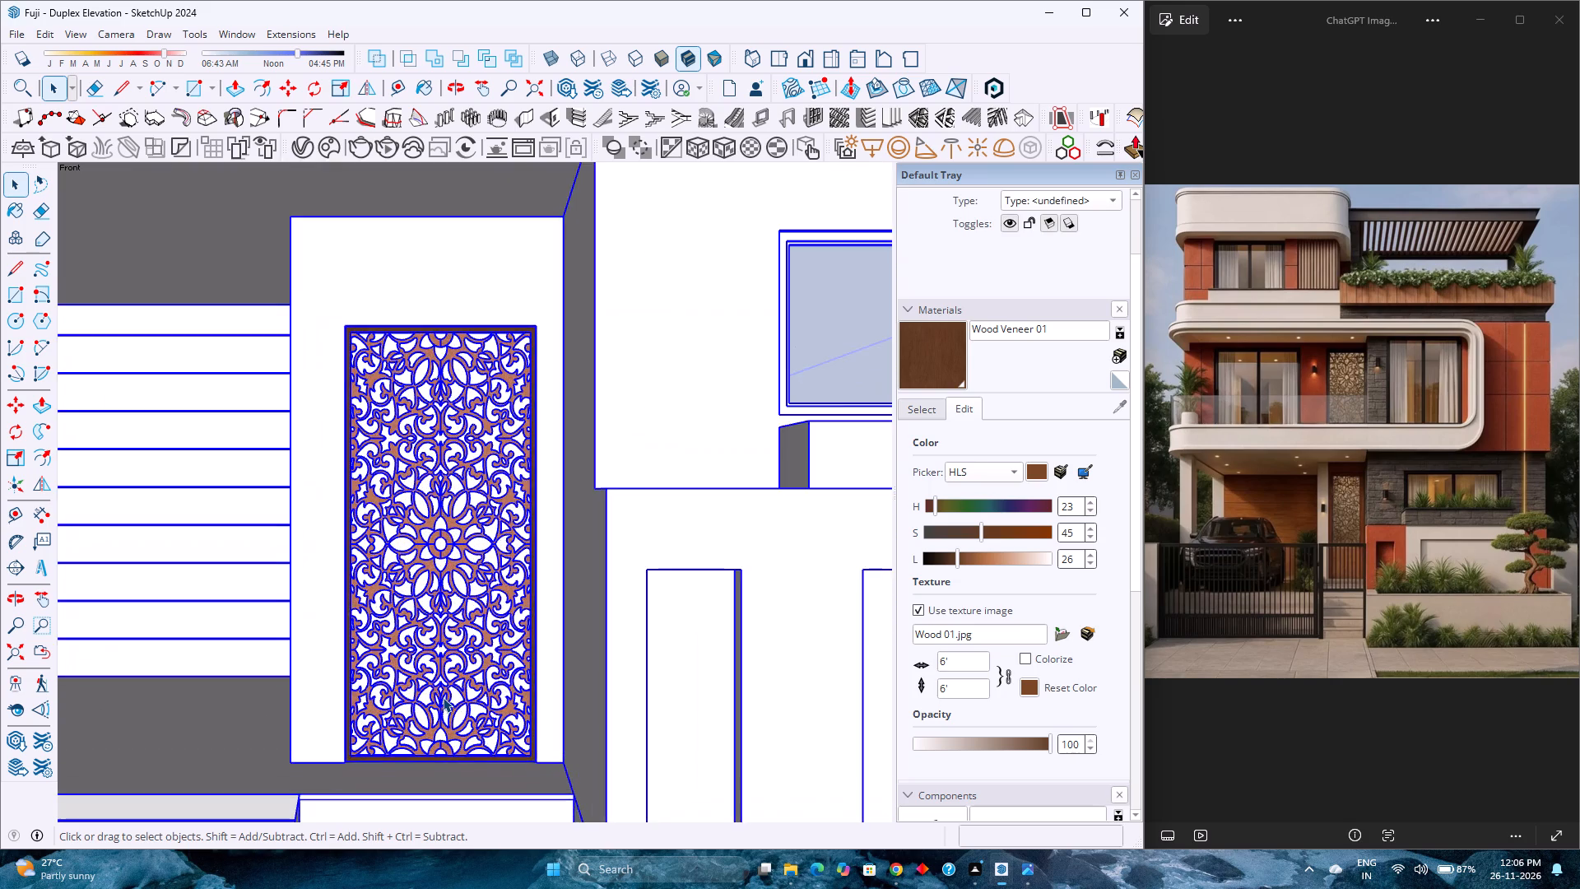
{"action": "scroll", "coordinate": [443, 697], "scroll_direction": "up", "scroll_amount": 4}
{"action": "double_click", "coordinate": [443, 697]}
{"action": "left_click", "coordinate": [443, 697]}
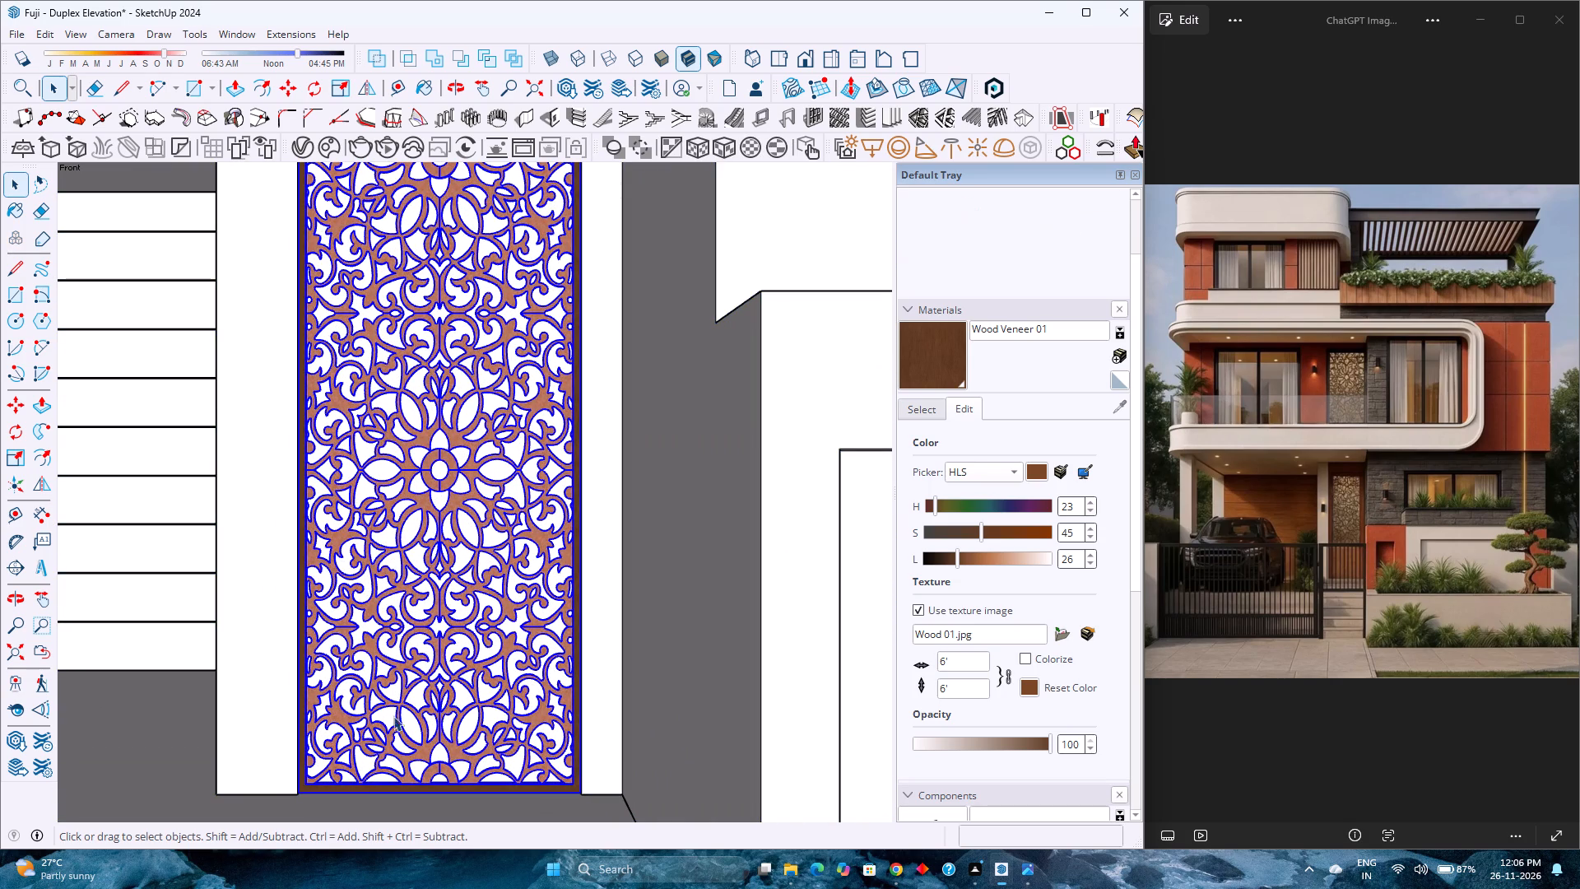
{"action": "middle_click_drag", "start_coordinate": [361, 784], "coordinate": [344, 856]}
{"action": "middle_click", "coordinate": [344, 856]}
{"action": "scroll", "coordinate": [337, 762], "scroll_direction": "down", "scroll_amount": 4}
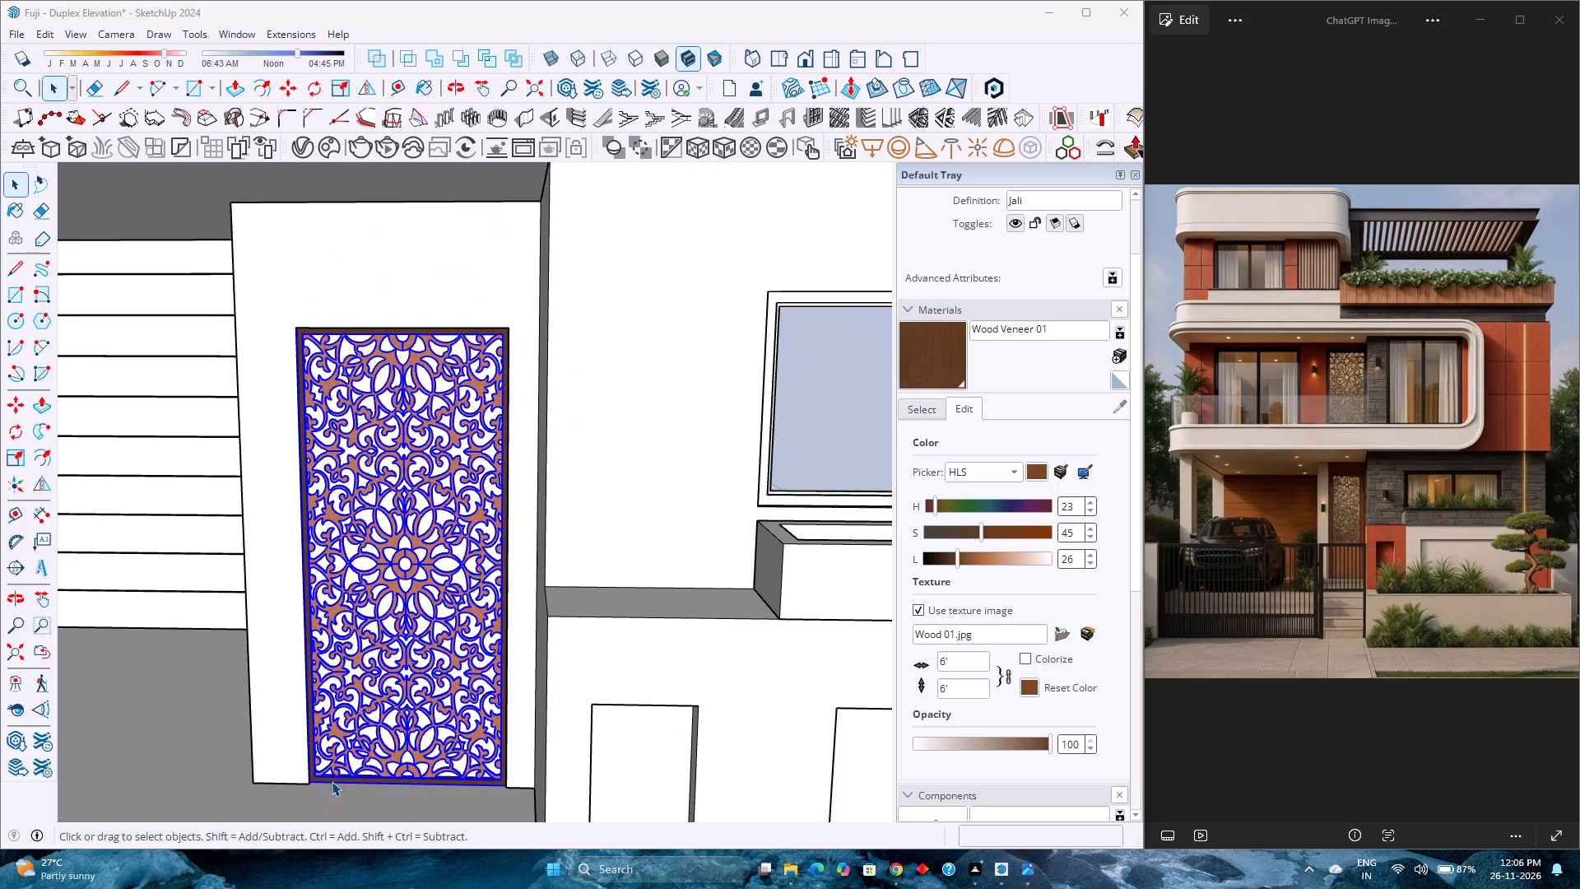
{"action": "scroll", "coordinate": [332, 781], "scroll_direction": "up", "scroll_amount": 10}
{"action": "middle_click_drag", "start_coordinate": [300, 782], "coordinate": [282, 834]}
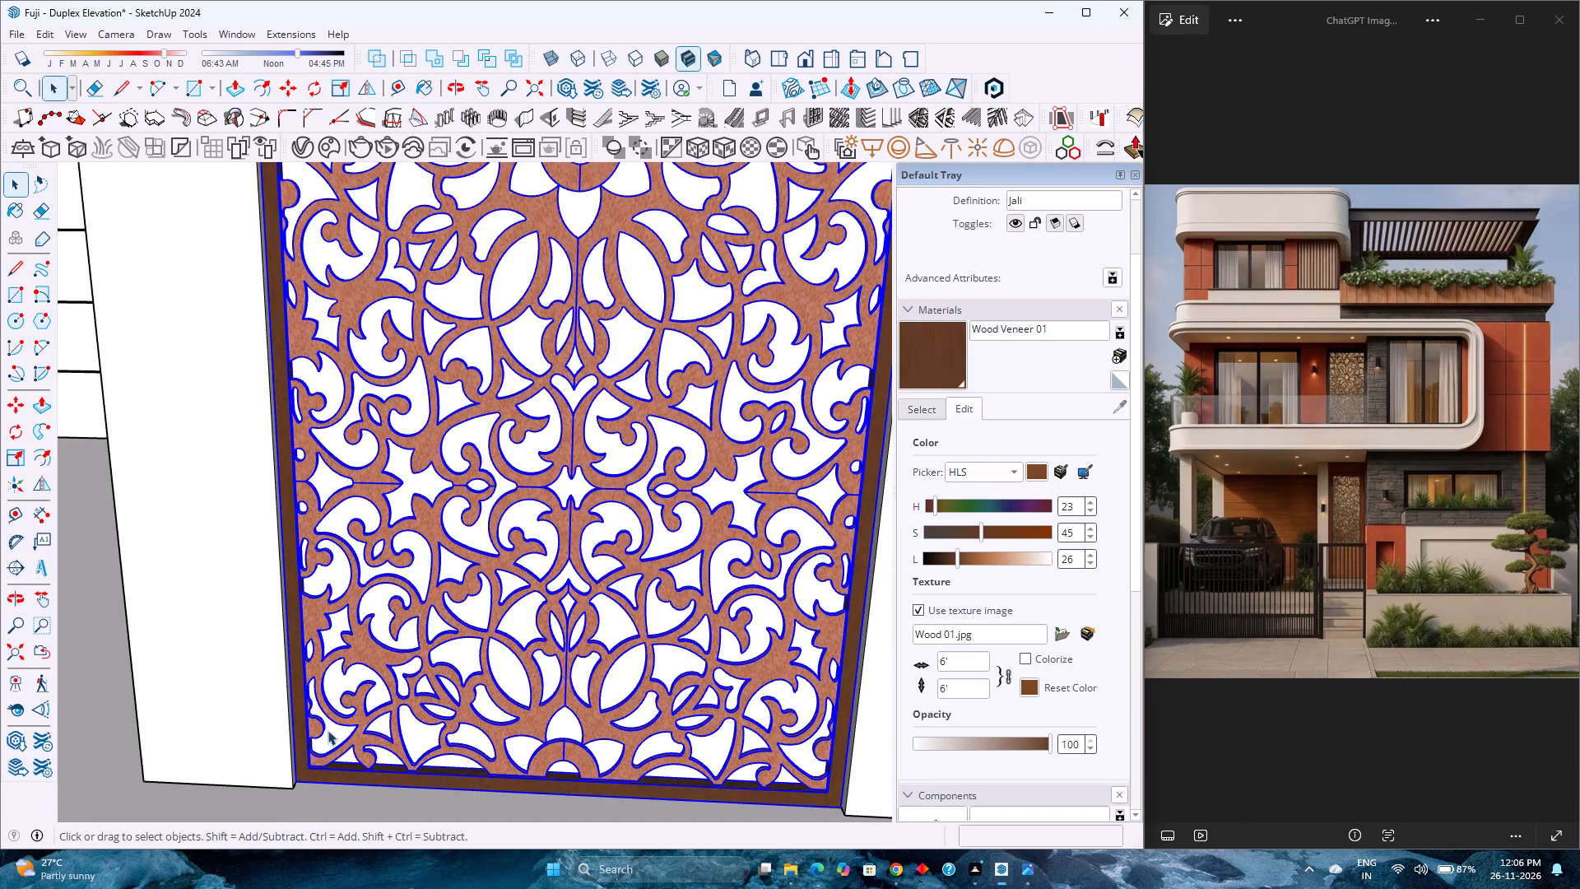
{"action": "scroll", "coordinate": [328, 724], "scroll_direction": "down", "scroll_amount": 12}
{"action": "key", "text": "m"}
{"action": "scroll", "coordinate": [309, 747], "scroll_direction": "up", "scroll_amount": 3}
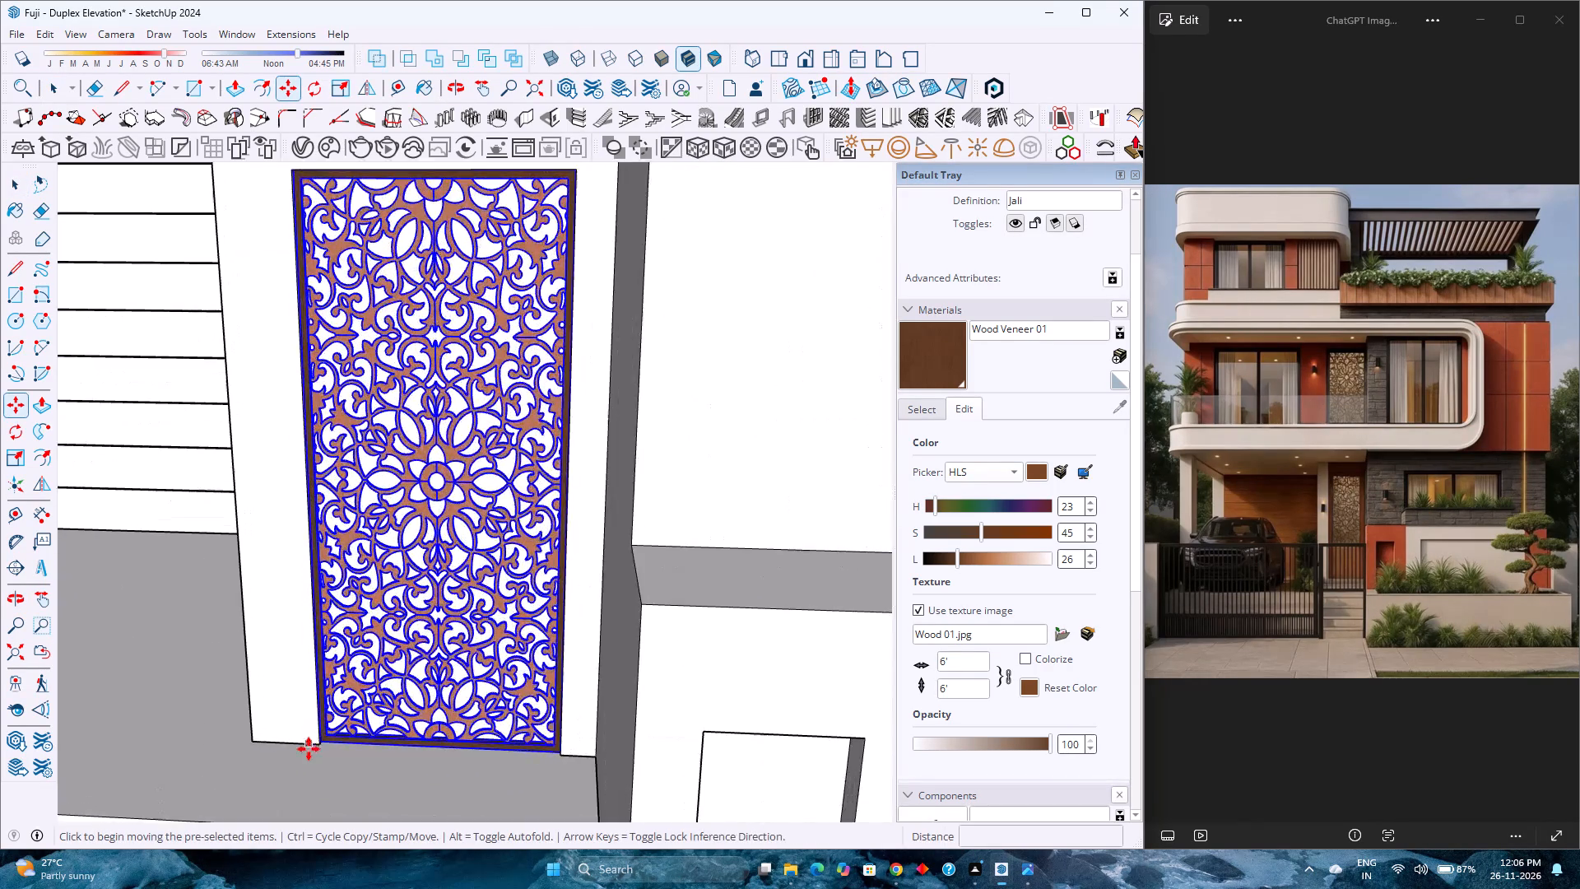
{"action": "scroll", "coordinate": [309, 749], "scroll_direction": "up", "scroll_amount": 19}
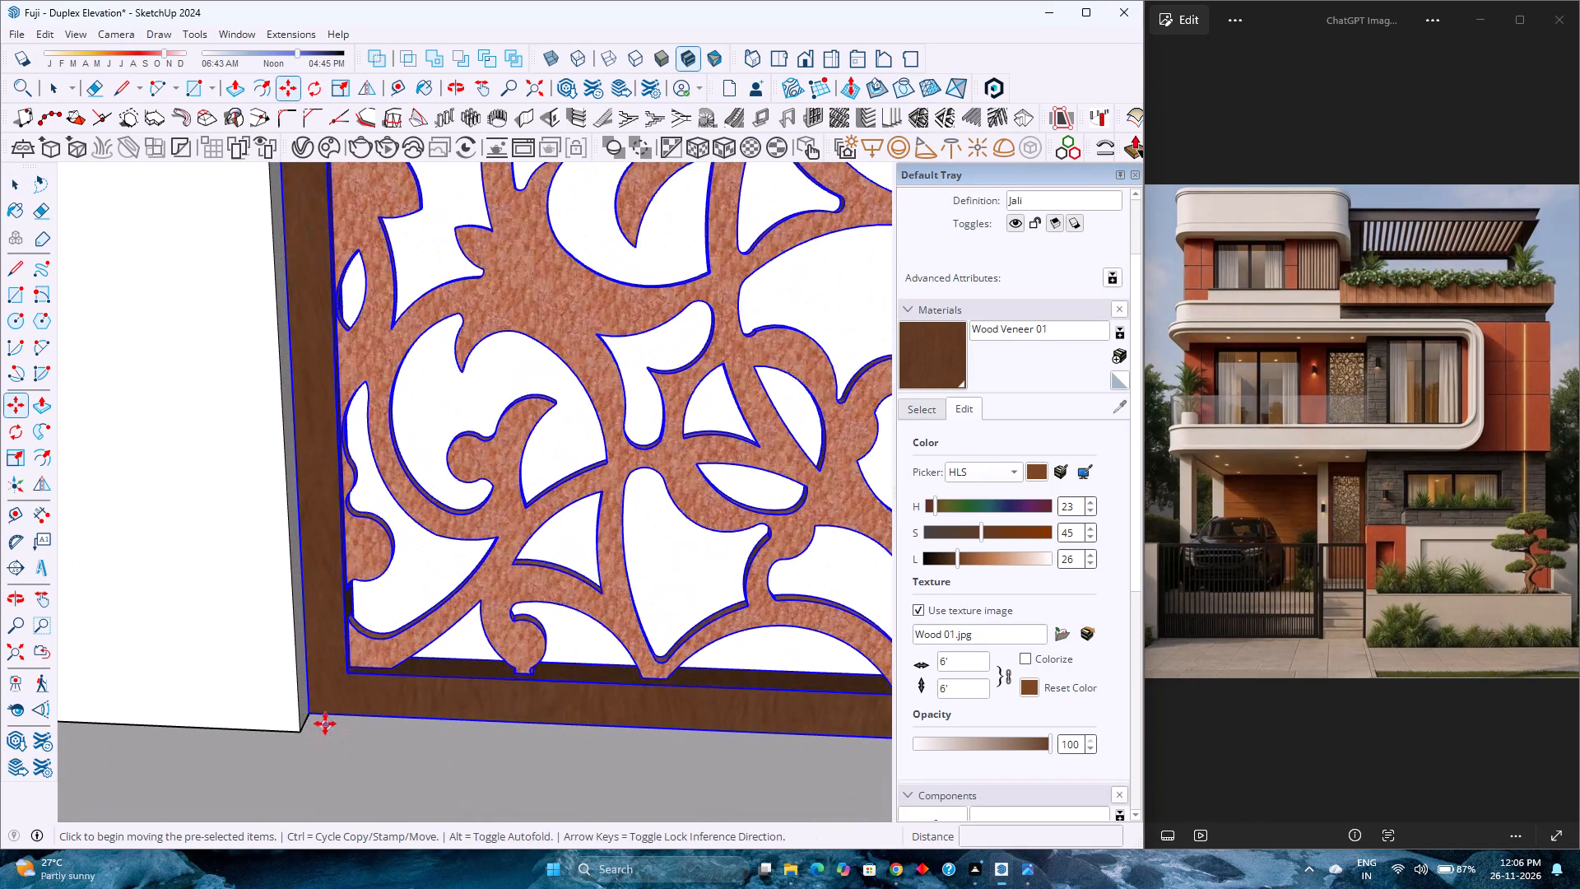
{"action": "left_click", "coordinate": [314, 714]}
{"action": "scroll", "coordinate": [314, 714], "scroll_direction": "down", "scroll_amount": 4}
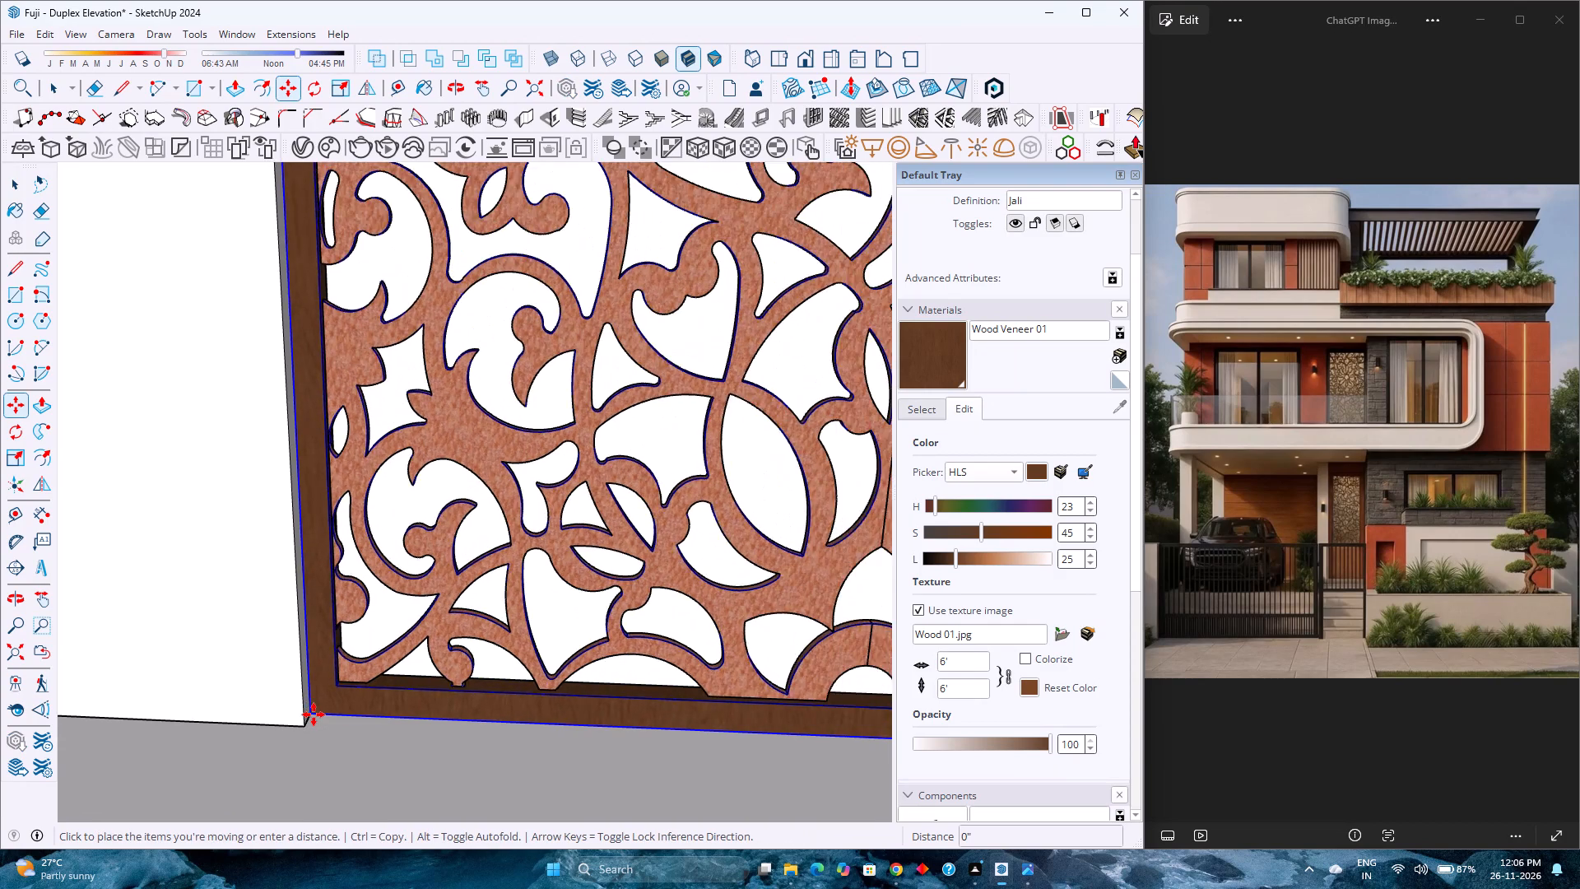
{"action": "scroll", "coordinate": [388, 717], "scroll_direction": "down", "scroll_amount": 19}
{"action": "scroll", "coordinate": [388, 717], "scroll_direction": "down", "scroll_amount": 20}
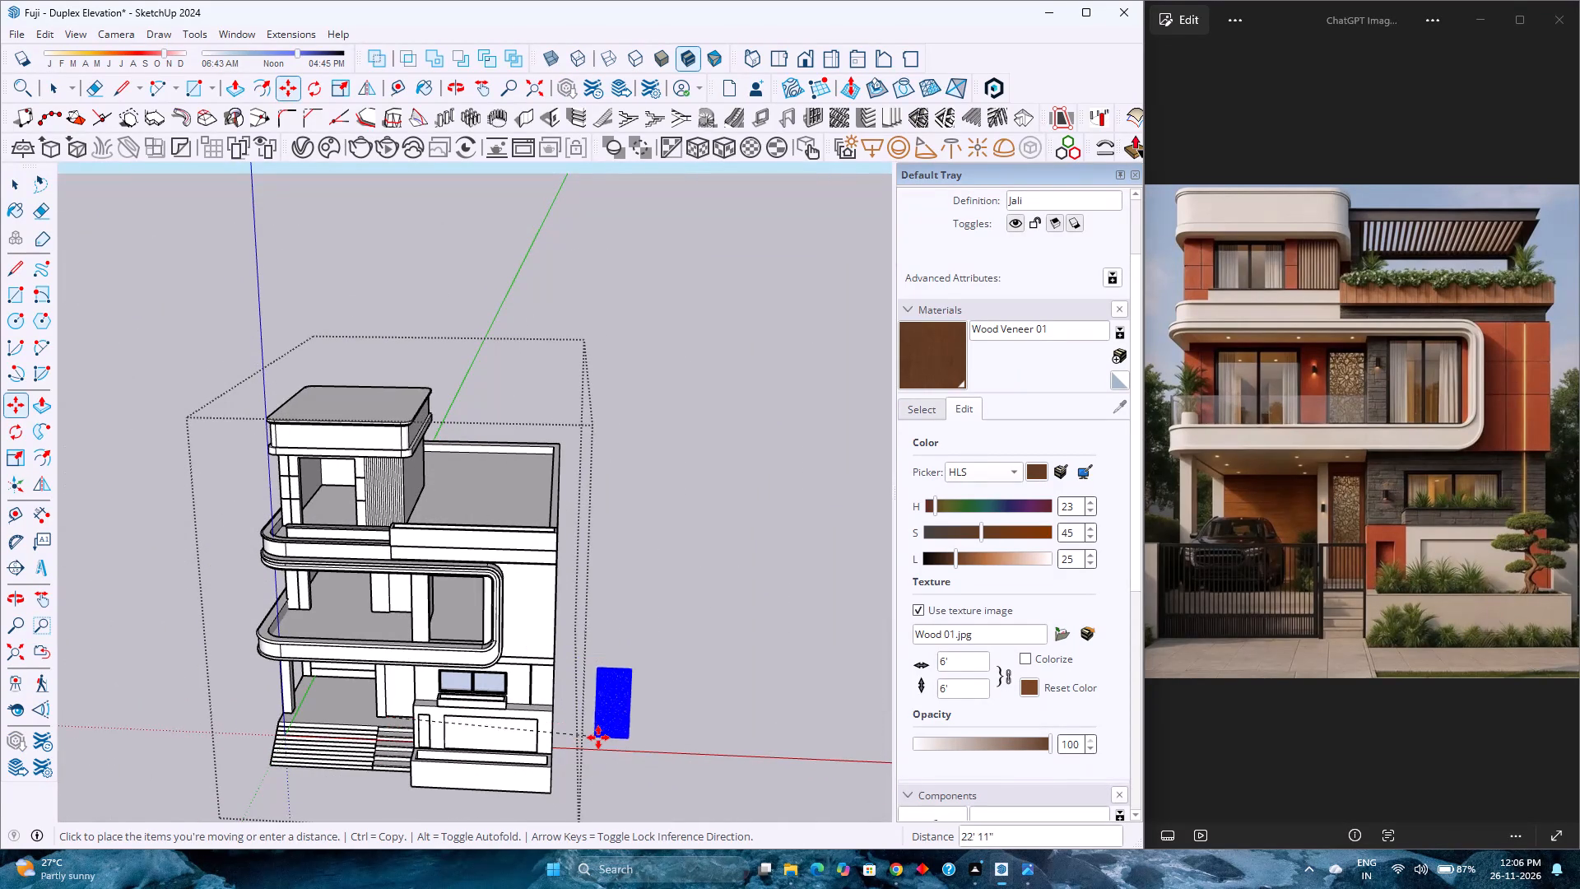
{"action": "key", "text": "Right"}
{"action": "scroll", "coordinate": [595, 710], "scroll_direction": "down", "scroll_amount": 1}
{"action": "scroll", "coordinate": [582, 710], "scroll_direction": "up", "scroll_amount": 5}
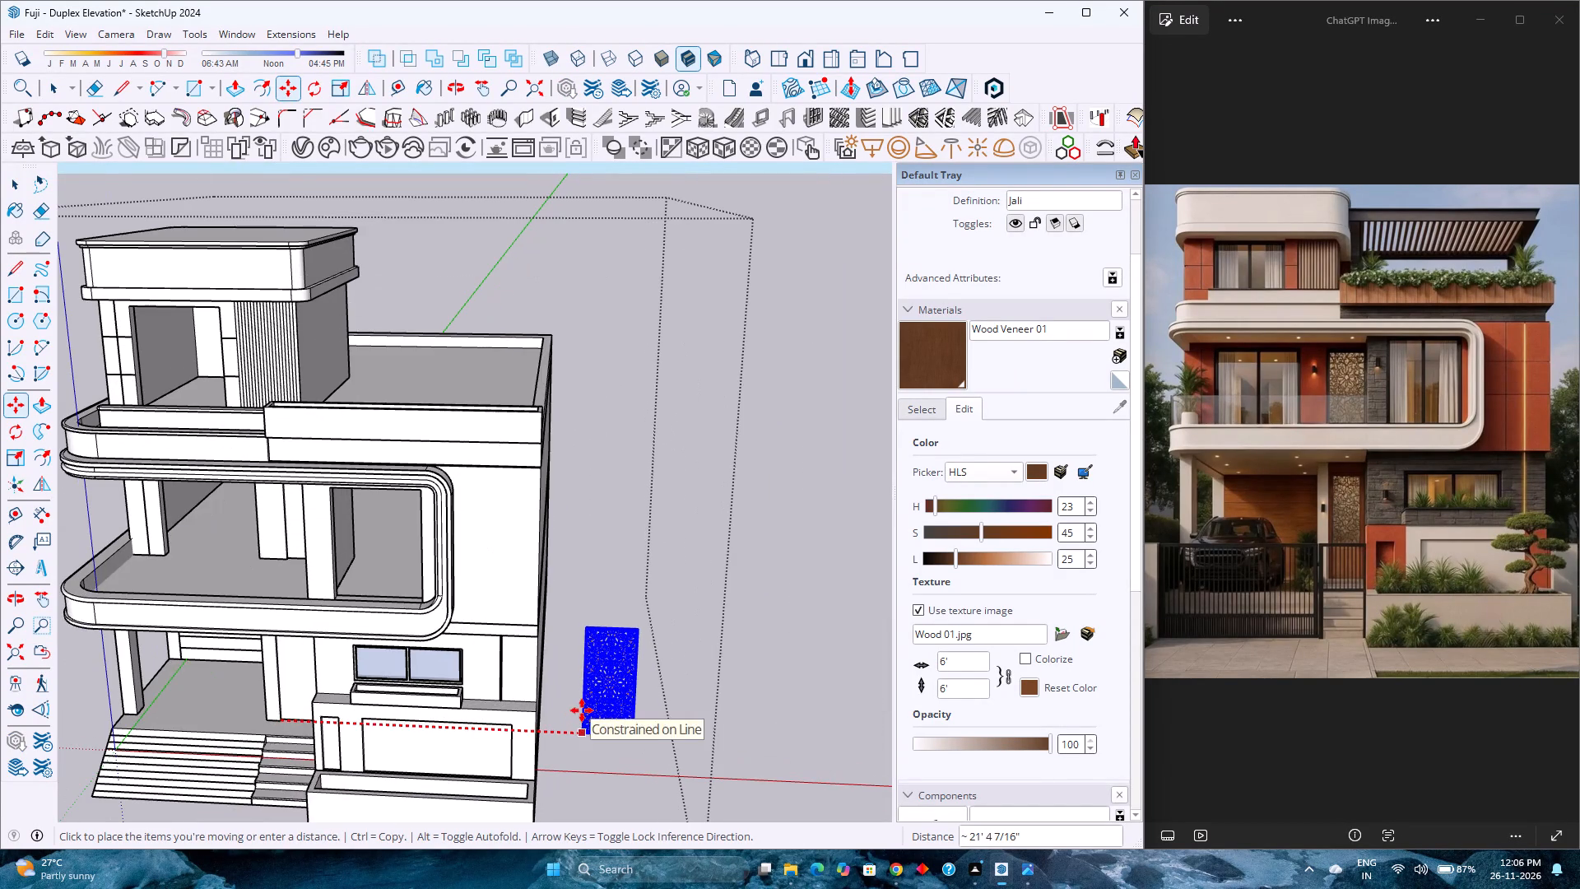
{"action": "scroll", "coordinate": [581, 710], "scroll_direction": "up", "scroll_amount": 4}
{"action": "type", "text": "25"}
{"action": "key", "text": "apostrophe"}
{"action": "key", "text": "Return"}
{"action": "key", "text": "space"}
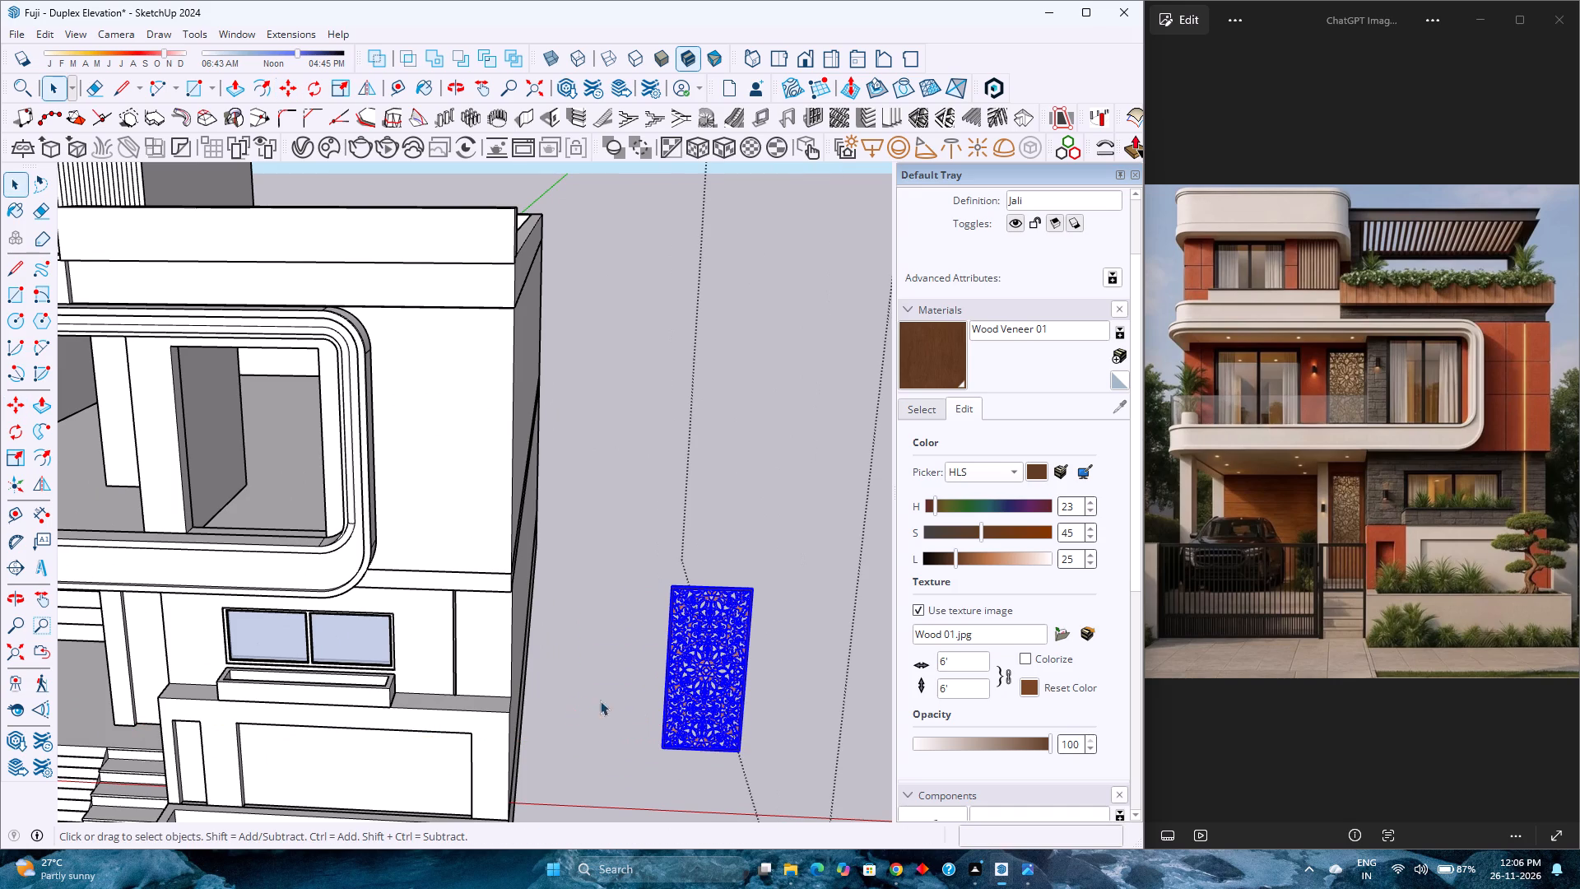
Open the jali component and make a group of its outer wooden frame geometry, separate from the lattice.
{"action": "scroll", "coordinate": [617, 691], "scroll_direction": "up", "scroll_amount": 2}
{"action": "middle_click_drag", "start_coordinate": [746, 674], "coordinate": [327, 680]}
{"action": "scroll", "coordinate": [404, 666], "scroll_direction": "down", "scroll_amount": 8}
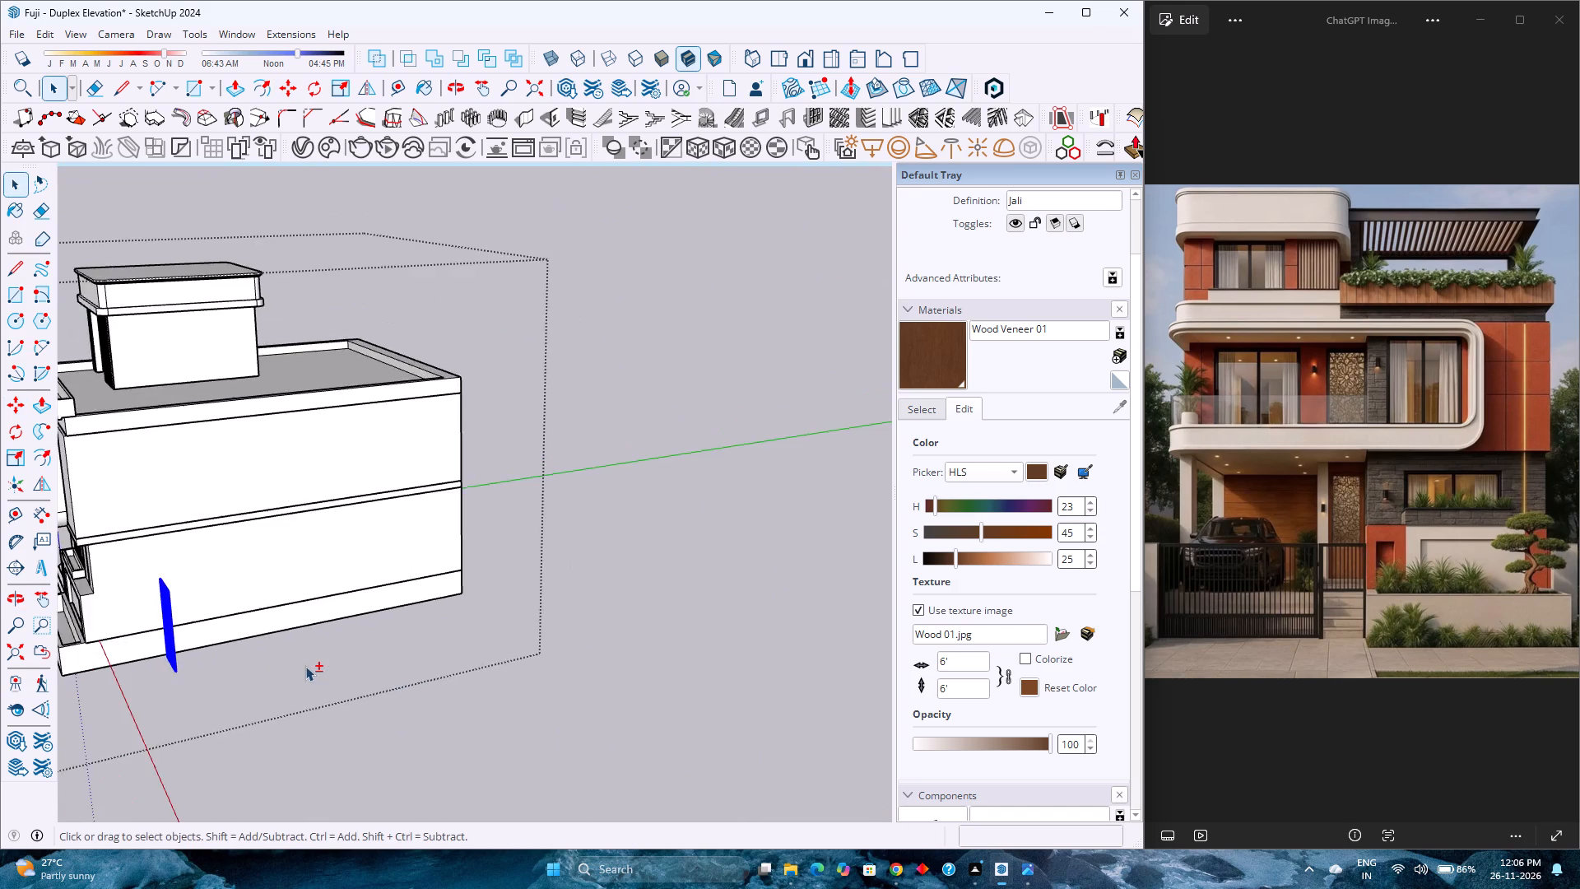
{"action": "middle_click_drag", "start_coordinate": [309, 663], "coordinate": [648, 664], "text": "shift"}
{"action": "scroll", "coordinate": [644, 664], "scroll_direction": "down", "scroll_amount": 1}
{"action": "middle_click_drag", "start_coordinate": [611, 660], "coordinate": [260, 714]}
{"action": "middle_click", "coordinate": [260, 714]}
{"action": "scroll", "coordinate": [327, 603], "scroll_direction": "up", "scroll_amount": 3}
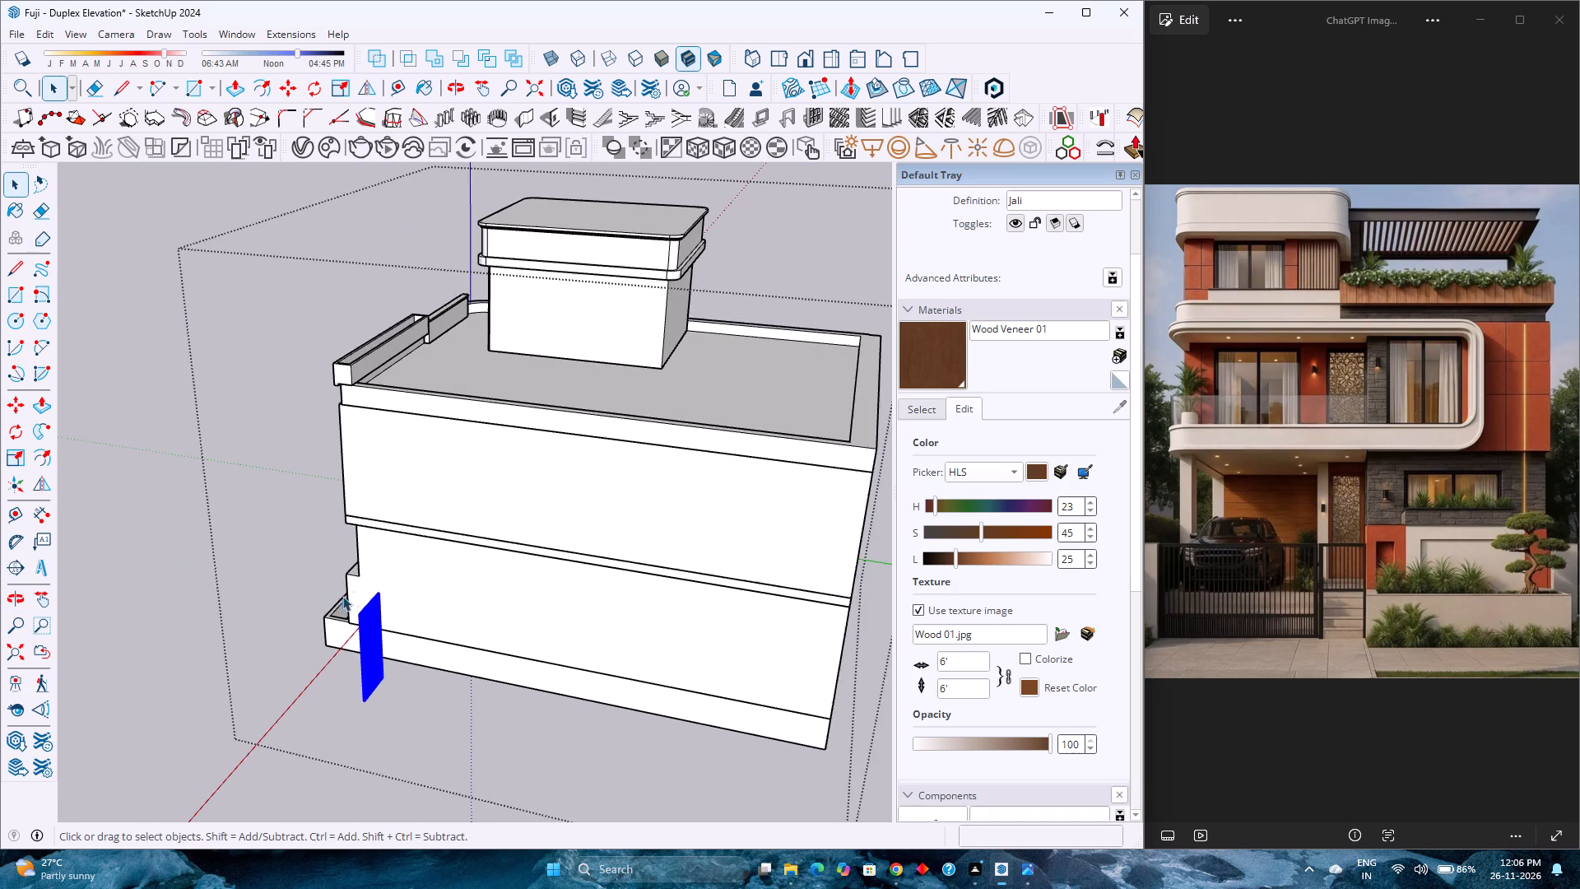
{"action": "scroll", "coordinate": [342, 596], "scroll_direction": "up", "scroll_amount": 7}
{"action": "scroll", "coordinate": [386, 707], "scroll_direction": "up", "scroll_amount": 10}
{"action": "middle_click_drag", "start_coordinate": [354, 665], "coordinate": [304, 665]}
{"action": "double_click", "coordinate": [260, 644]}
{"action": "scroll", "coordinate": [260, 644], "scroll_direction": "up", "scroll_amount": 4}
{"action": "middle_click", "coordinate": [260, 644], "text": "shift"}
{"action": "middle_click_drag", "start_coordinate": [260, 644], "coordinate": [486, 658], "text": "shift"}
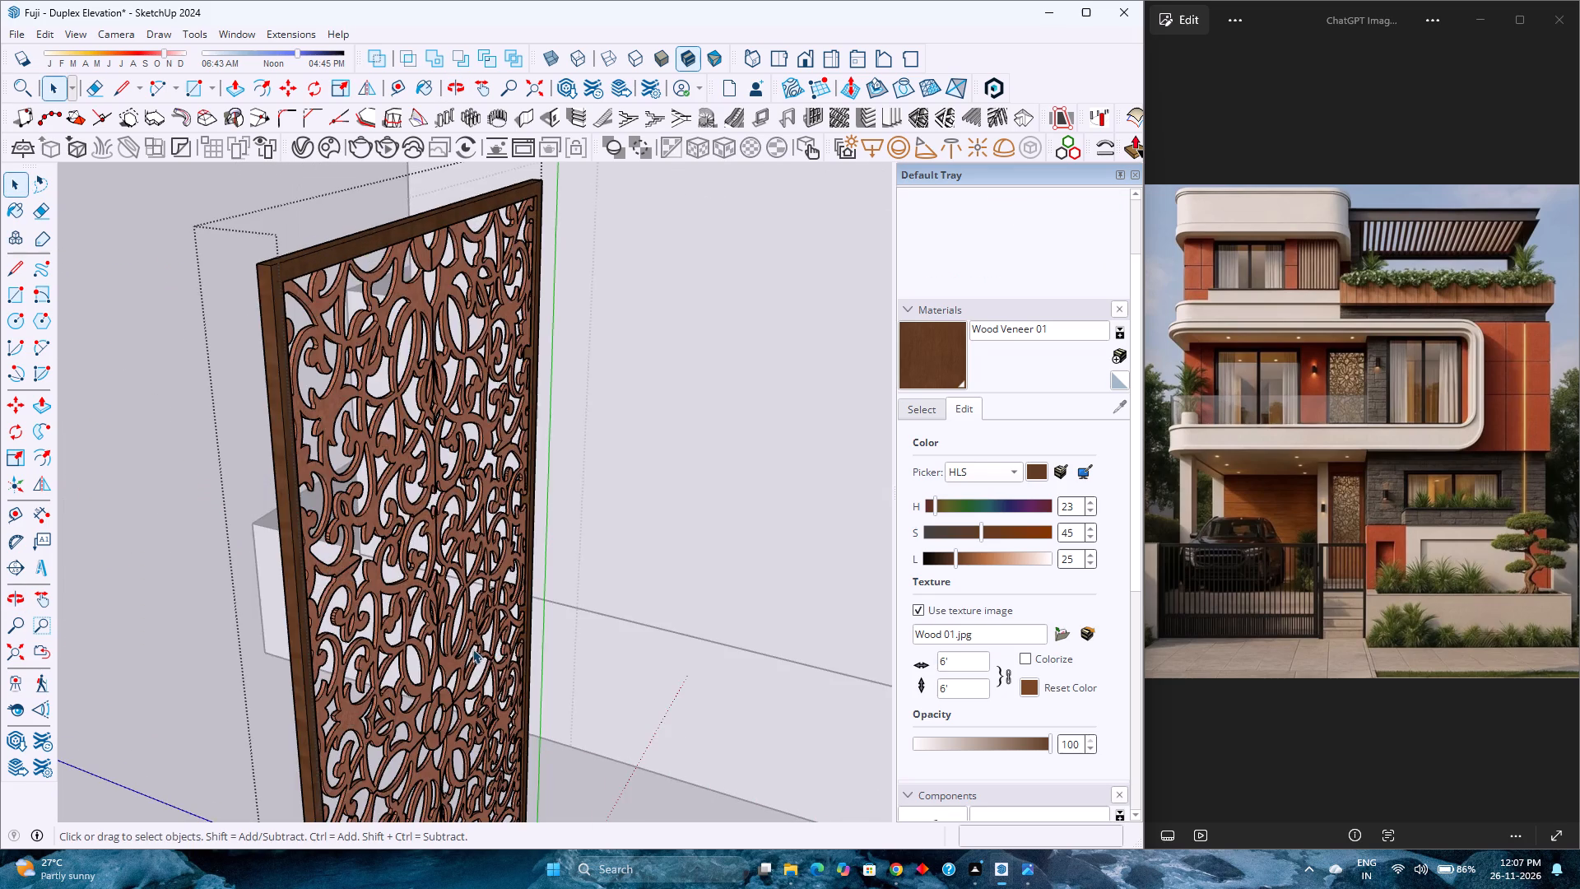
{"action": "scroll", "coordinate": [472, 649], "scroll_direction": "down", "scroll_amount": 4}
{"action": "left_click", "coordinate": [393, 539]}
{"action": "scroll", "coordinate": [373, 439], "scroll_direction": "up", "scroll_amount": 3}
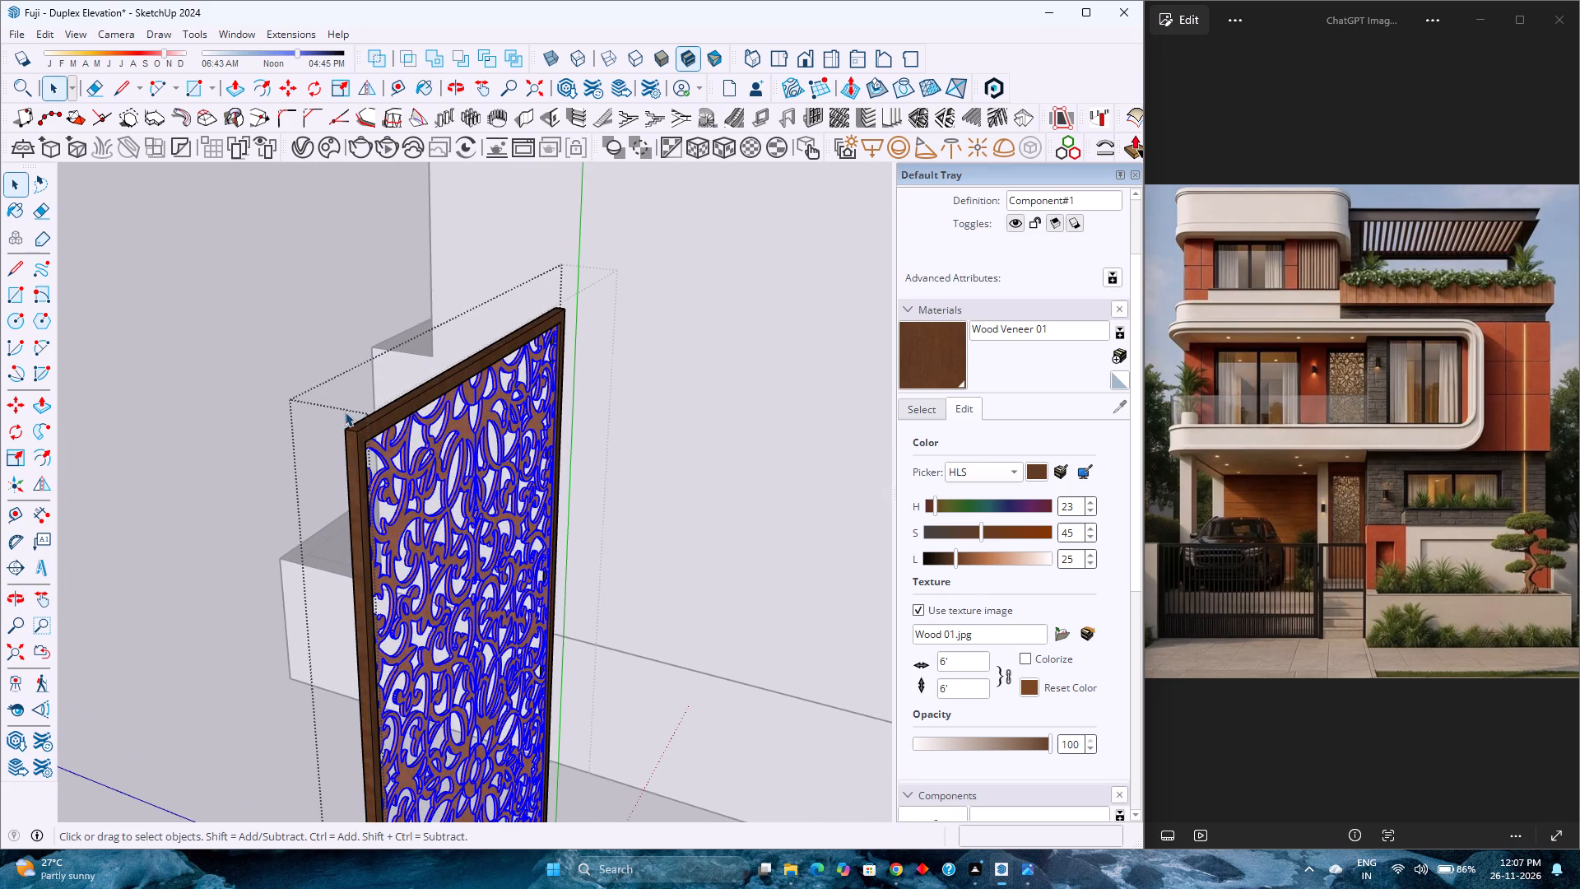
{"action": "left_click", "coordinate": [358, 426]}
{"action": "scroll", "coordinate": [361, 432], "scroll_direction": "up", "scroll_amount": 5}
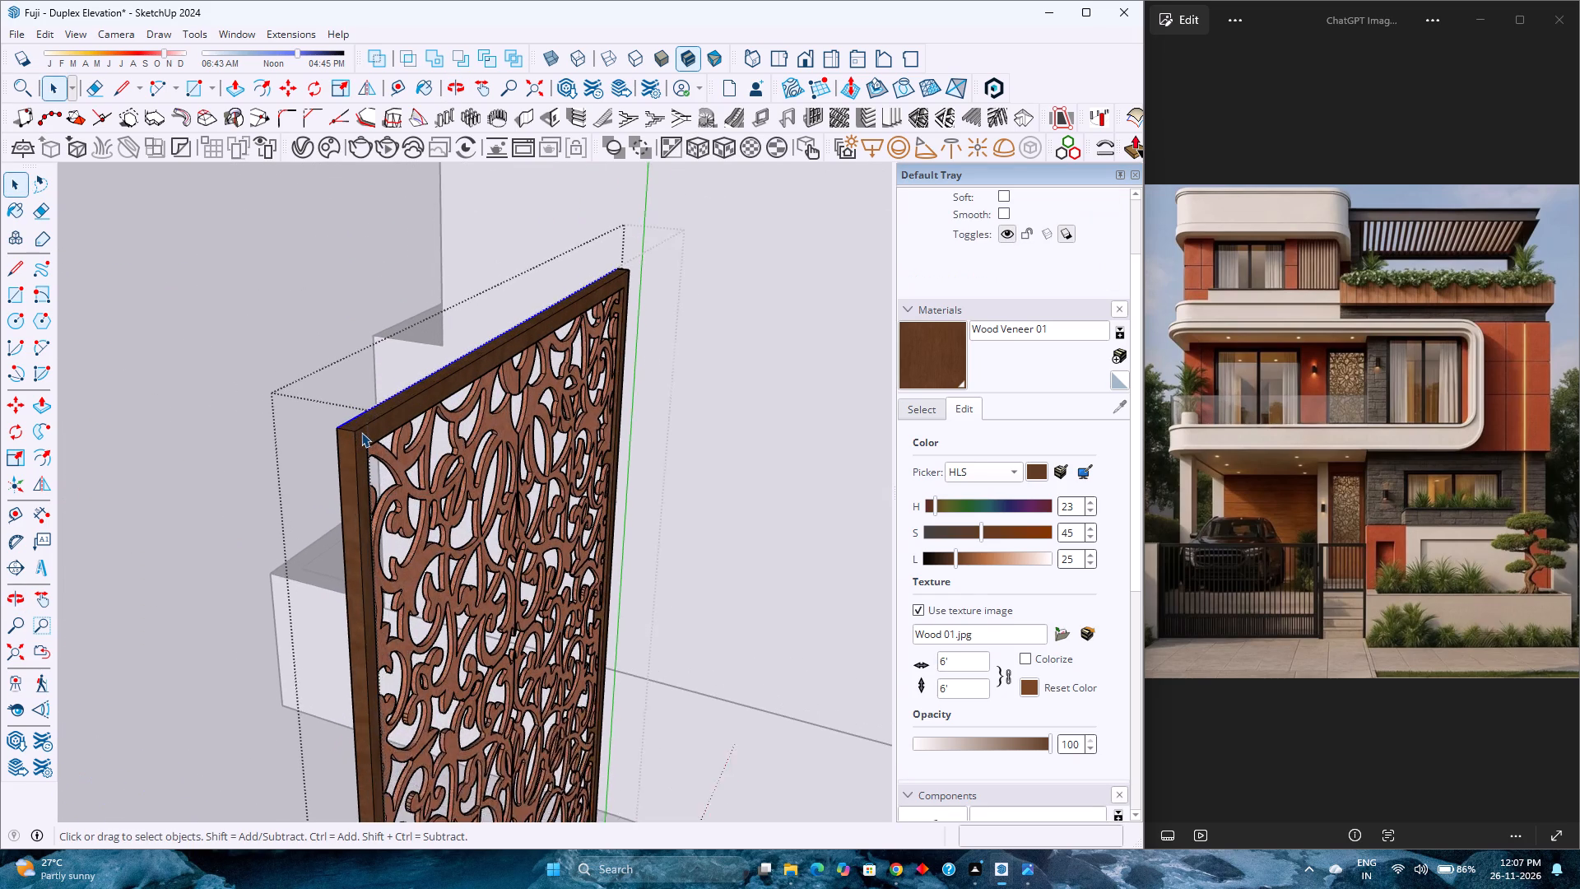
{"action": "left_click", "coordinate": [361, 438]}
{"action": "triple_click", "coordinate": [361, 438]}
{"action": "right_click", "coordinate": [361, 438]}
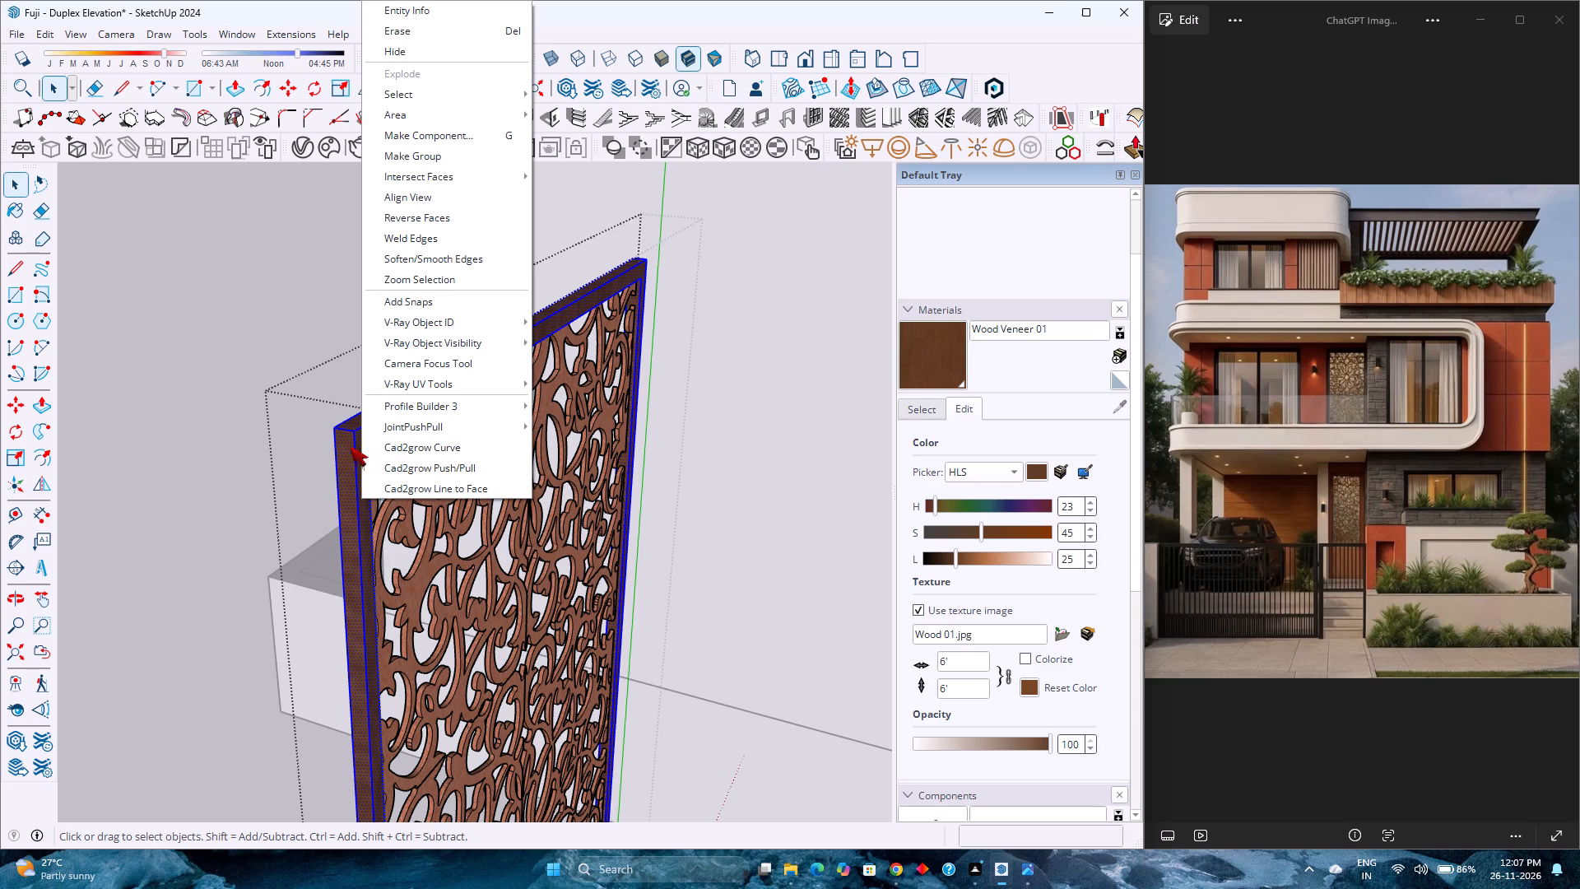
{"action": "left_click", "coordinate": [427, 153]}
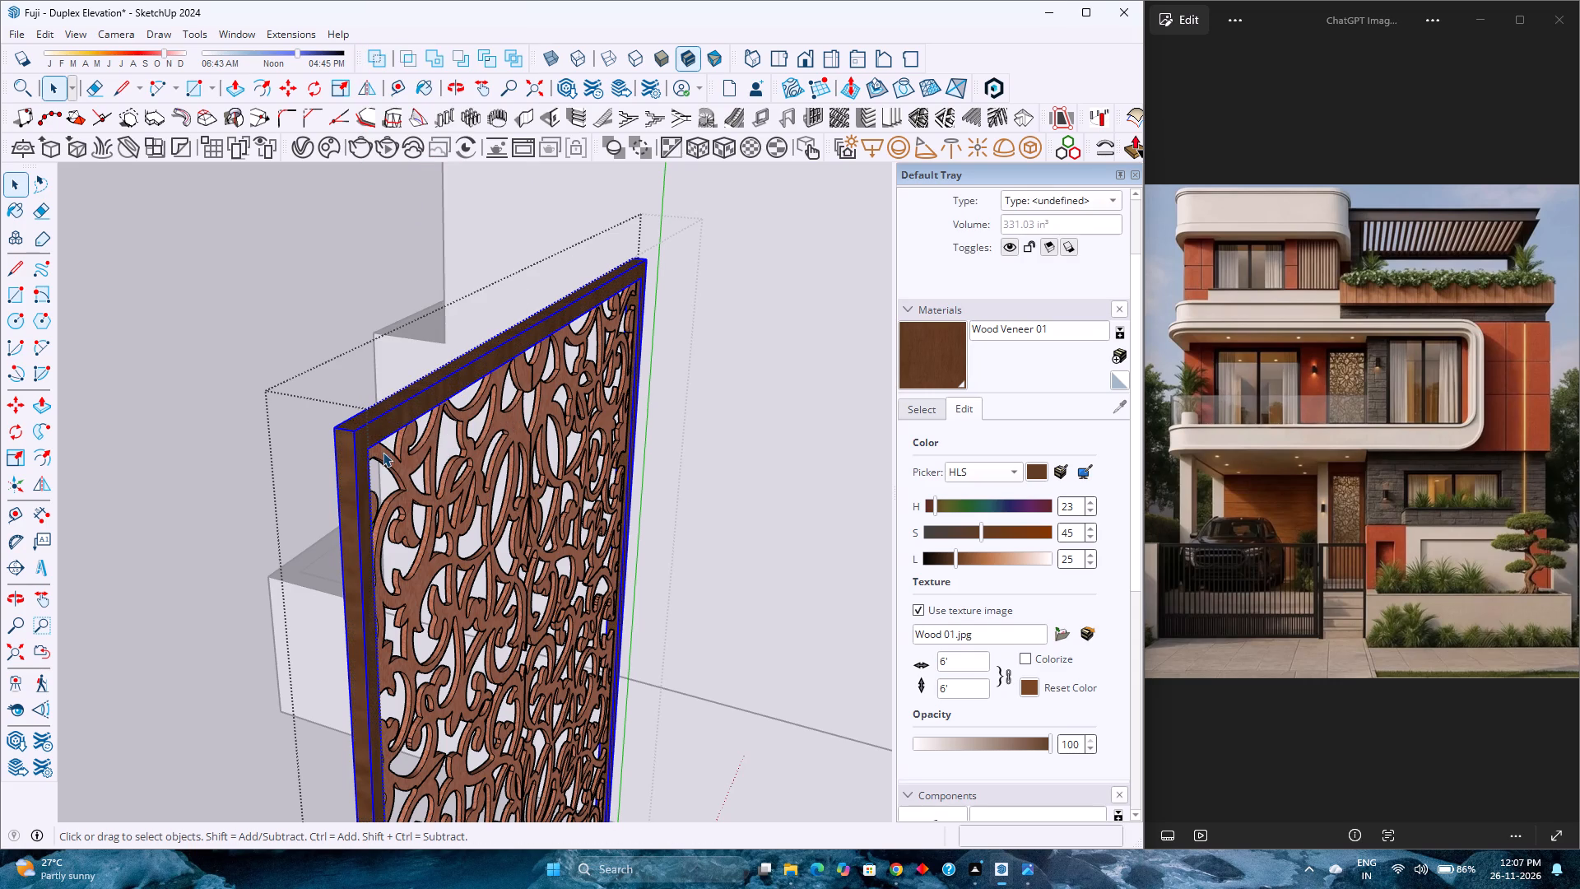
Copy the frame group along the jali's depth so the copy sits flush against the original frame.
{"action": "key", "text": "m"}
{"action": "scroll", "coordinate": [348, 426], "scroll_direction": "up", "scroll_amount": 4}
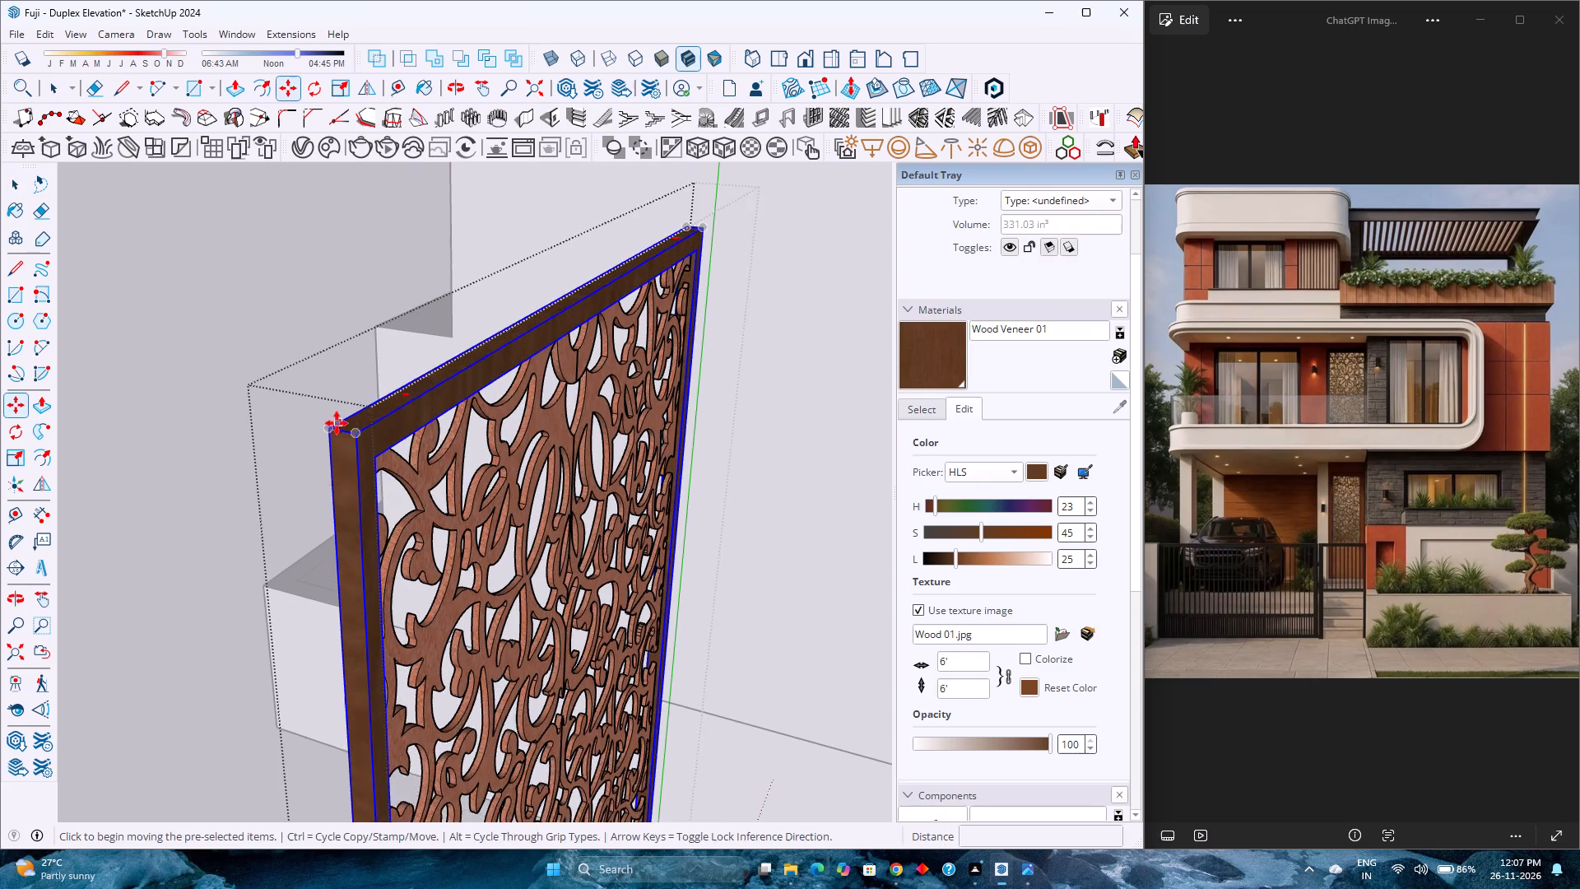
{"action": "scroll", "coordinate": [337, 423], "scroll_direction": "up", "scroll_amount": 2}
{"action": "left_click", "coordinate": [327, 424]}
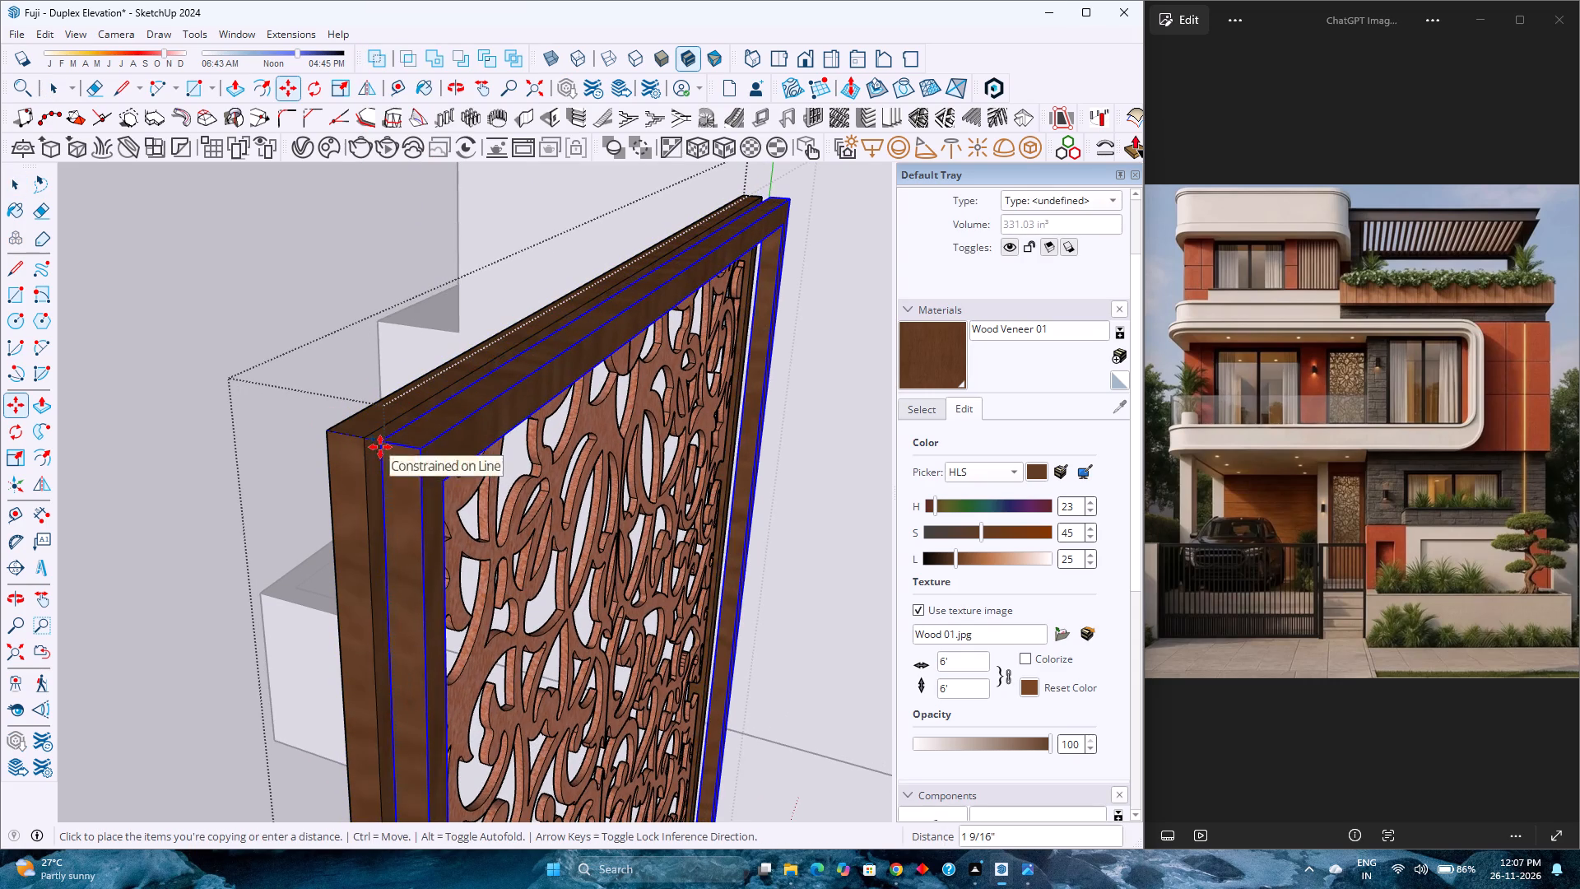
{"action": "left_click", "coordinate": [372, 444]}
{"action": "key", "text": "space"}
Open the copied outer frame group of the jali and make a nested group of its frame geometry.
{"action": "double_click", "coordinate": [451, 442]}
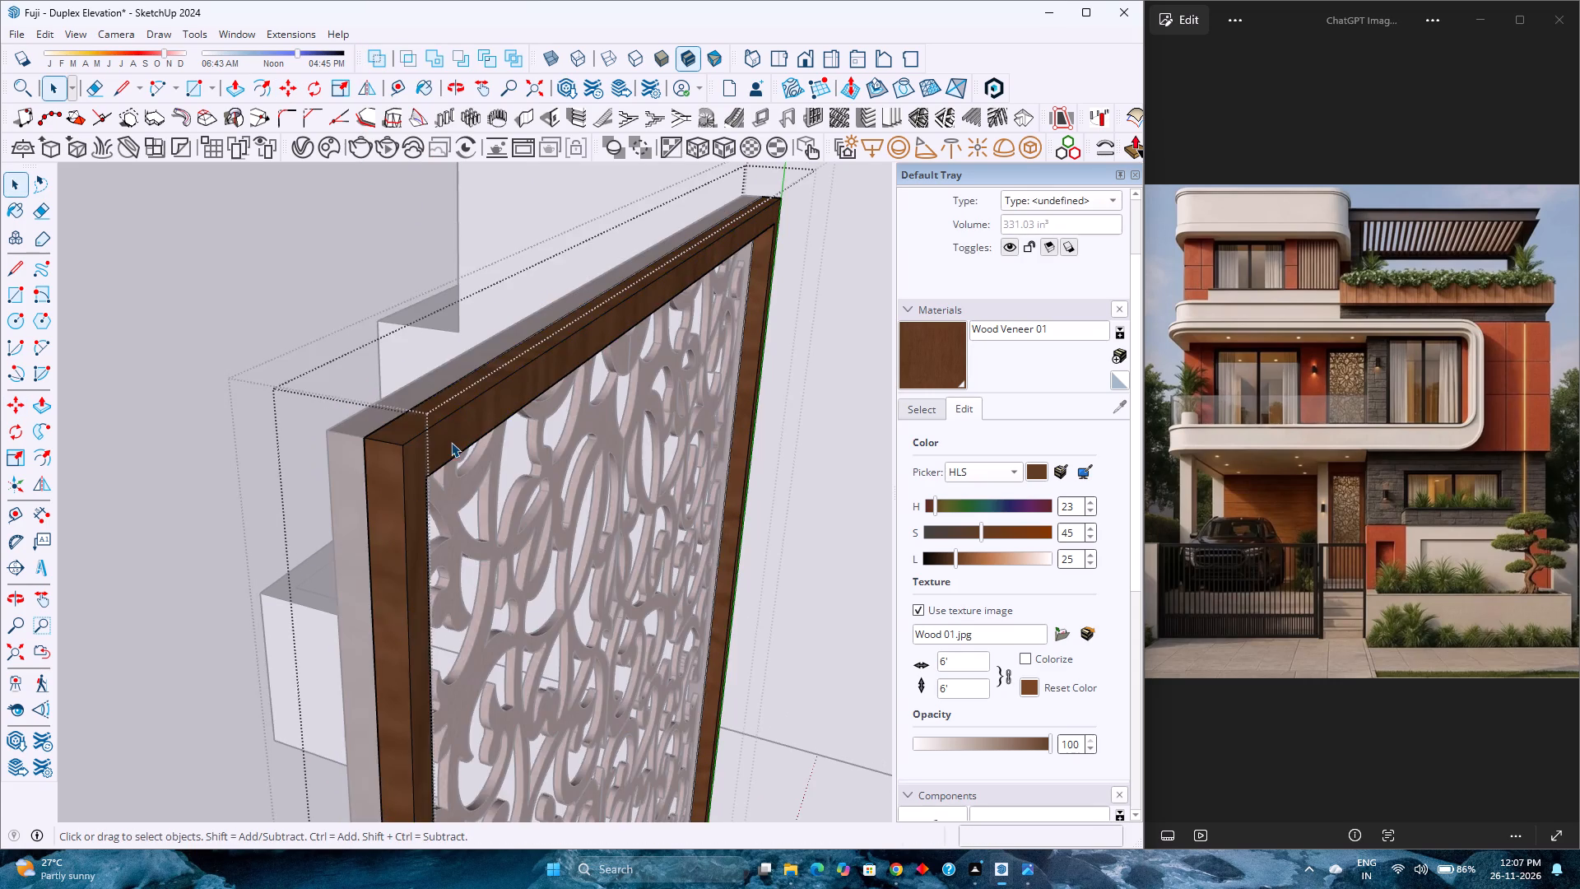
{"action": "scroll", "coordinate": [446, 439], "scroll_direction": "down", "scroll_amount": 19}
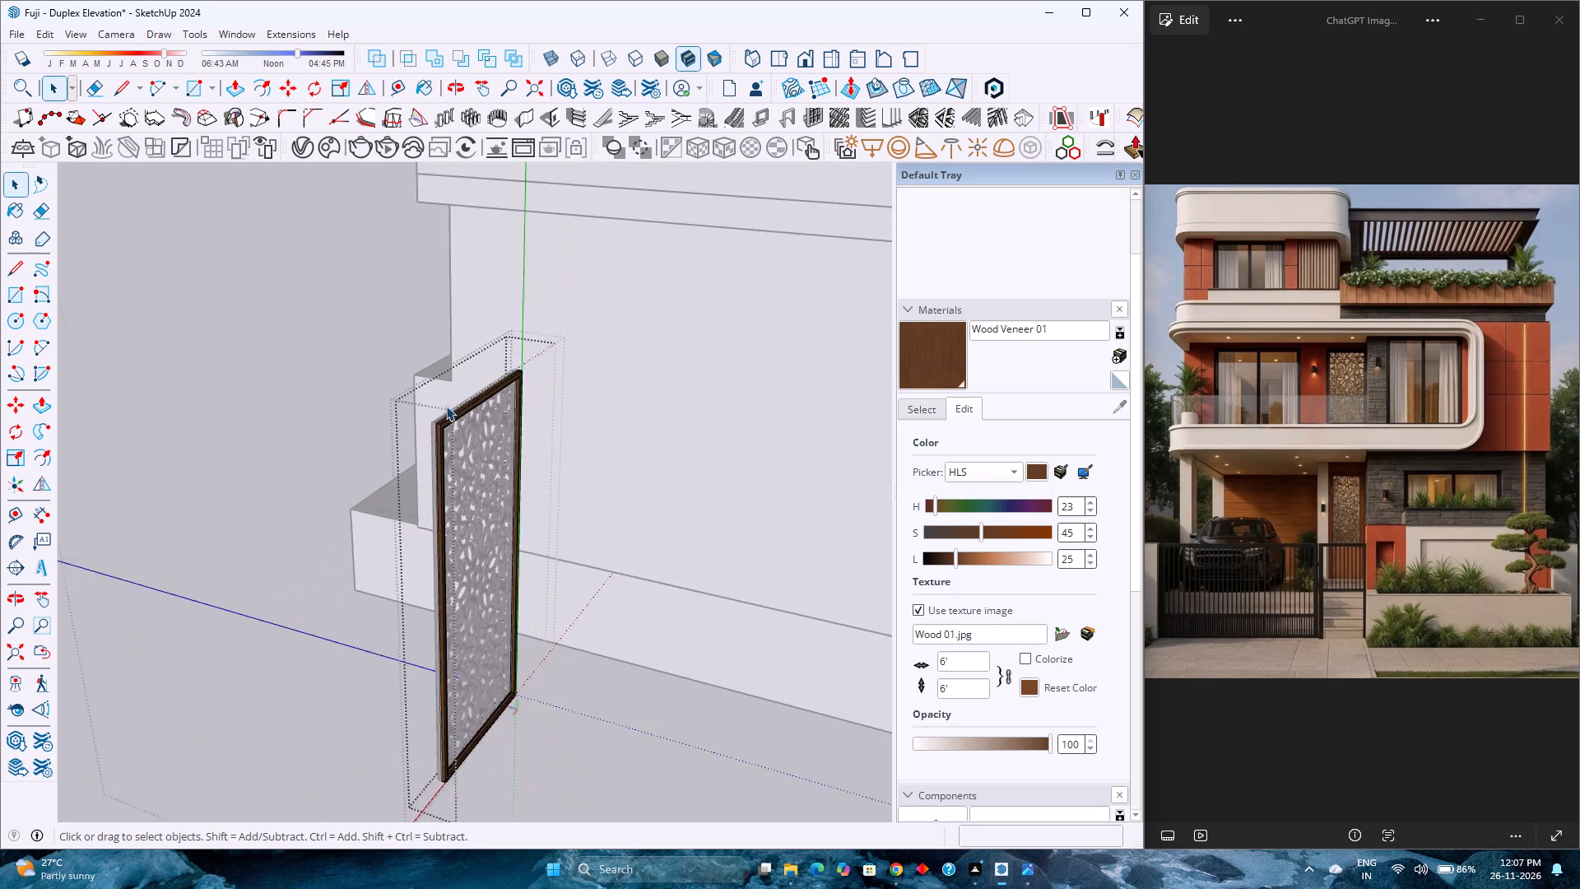
{"action": "scroll", "coordinate": [446, 406], "scroll_direction": "down", "scroll_amount": 9}
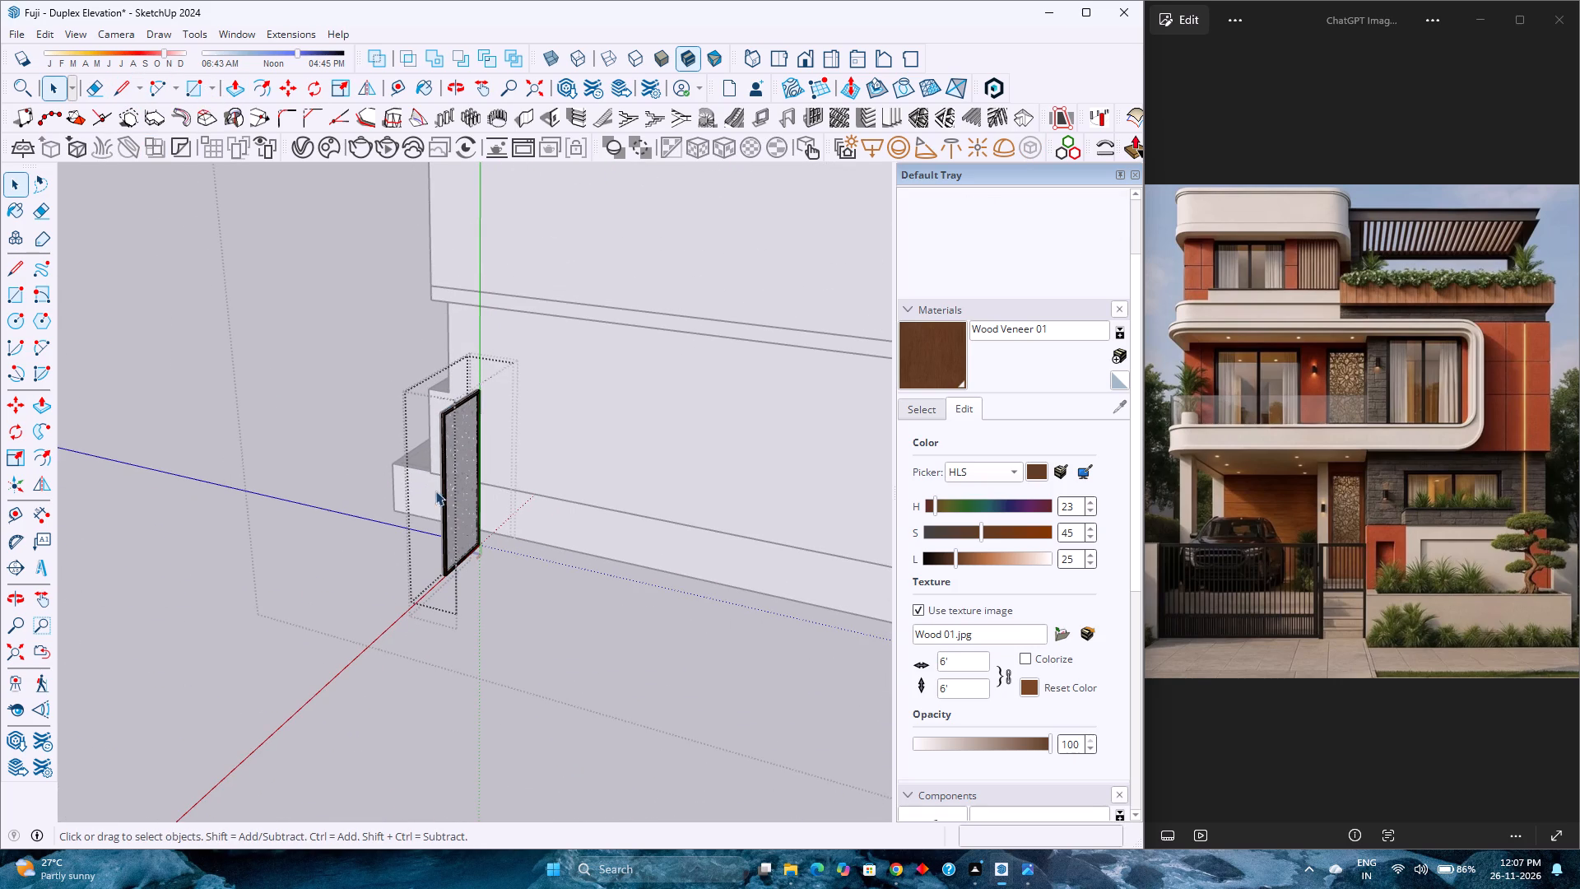
{"action": "scroll", "coordinate": [507, 573], "scroll_direction": "up", "scroll_amount": 15}
{"action": "scroll", "coordinate": [447, 562], "scroll_direction": "up", "scroll_amount": 6}
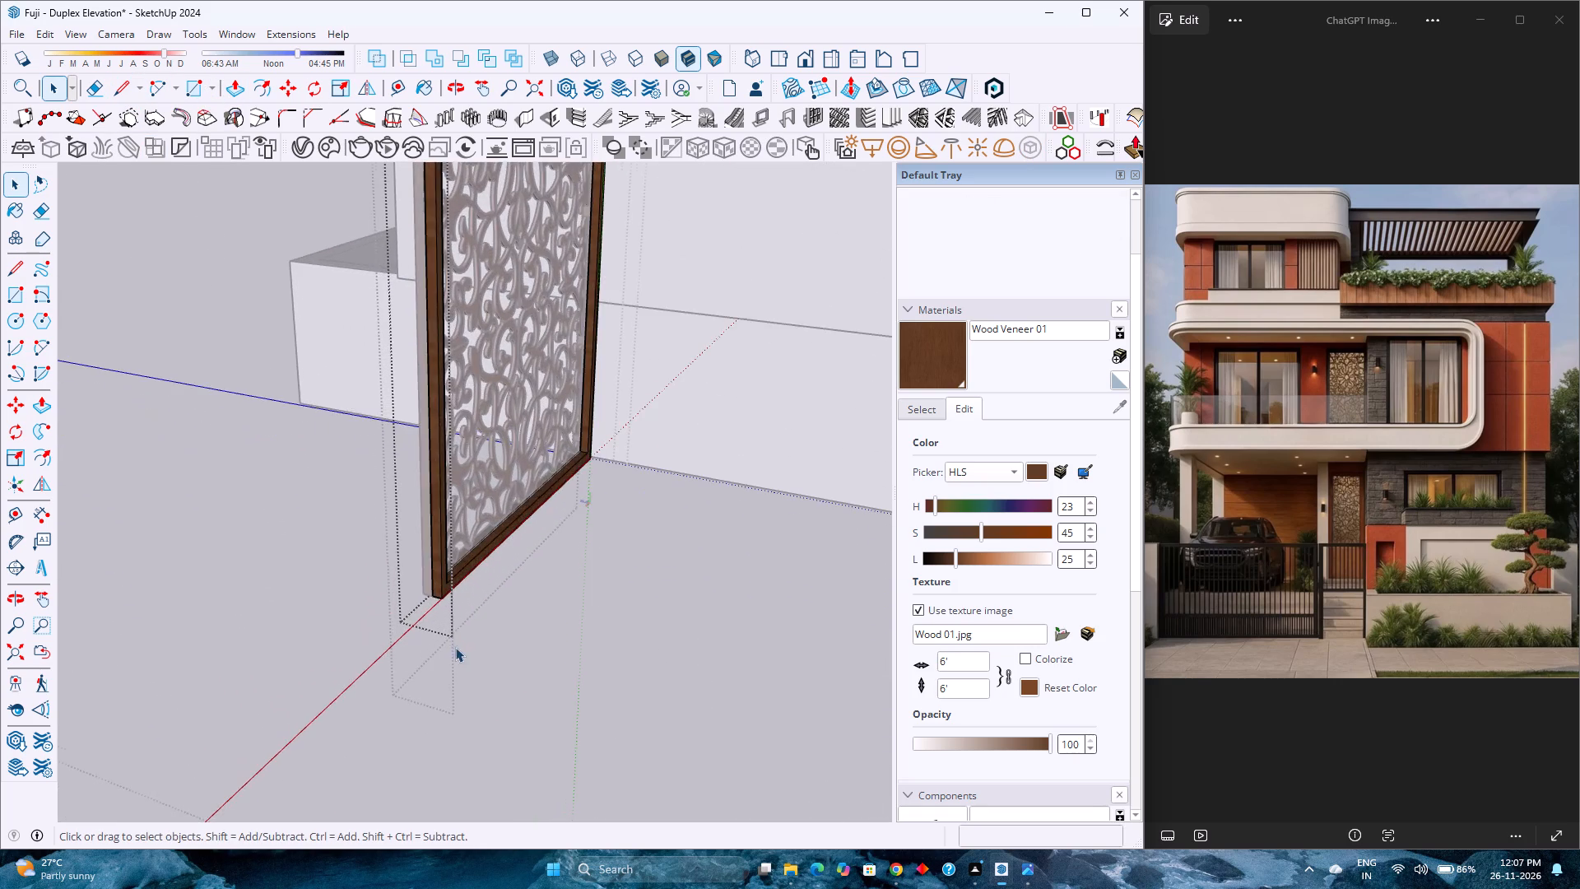
{"action": "scroll", "coordinate": [451, 630], "scroll_direction": "up", "scroll_amount": 7}
{"action": "triple_click", "coordinate": [456, 546]}
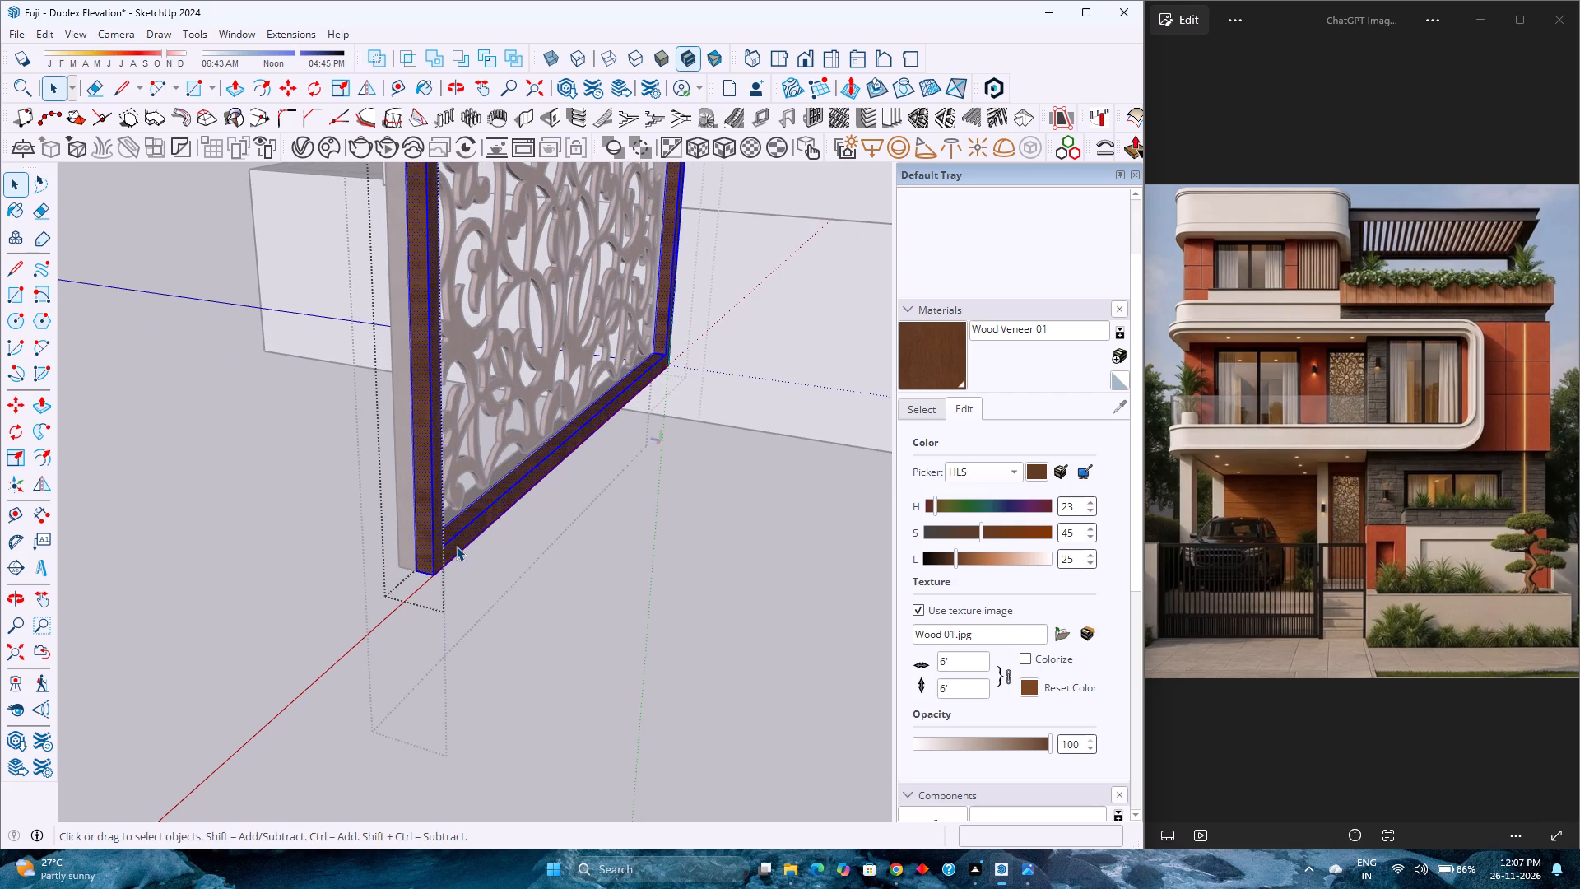
{"action": "left_click", "coordinate": [456, 546]}
{"action": "right_click", "coordinate": [456, 546]}
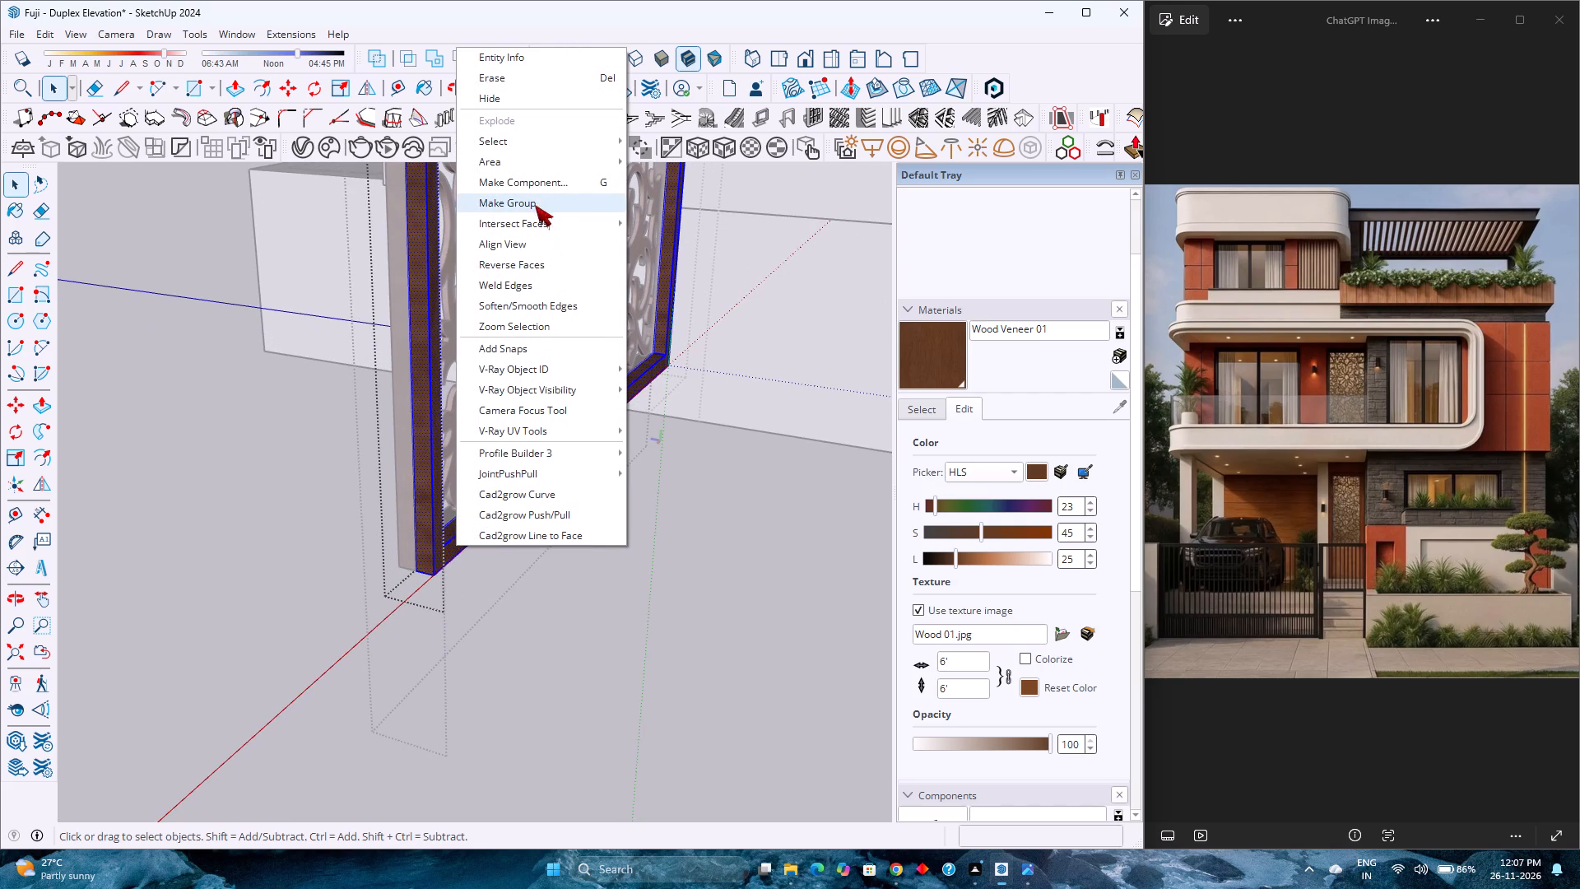
{"action": "left_click", "coordinate": [535, 205]}
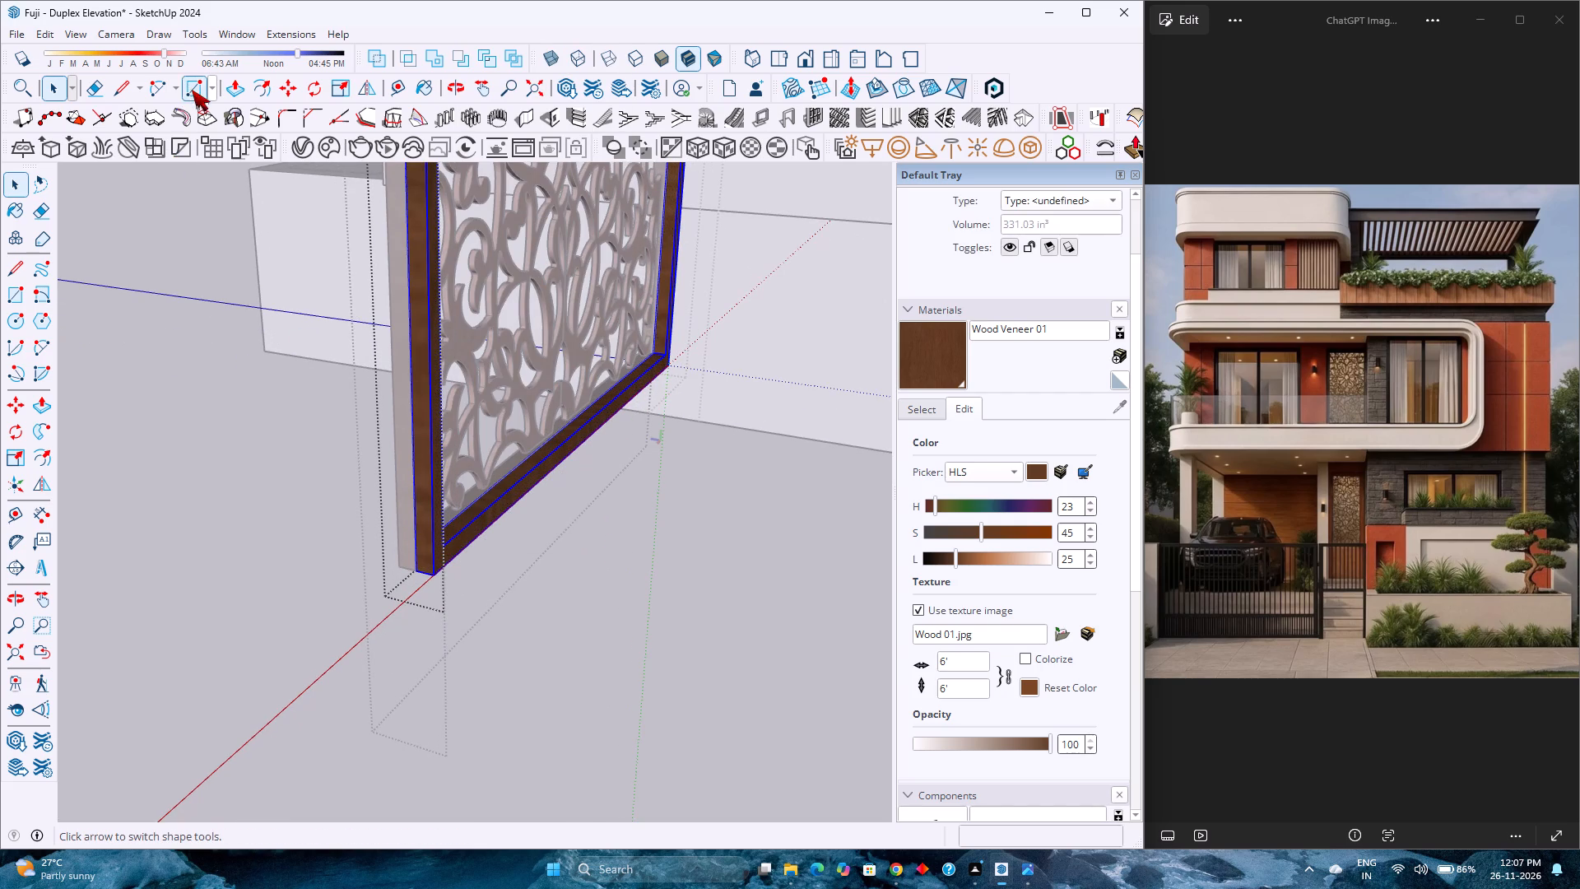
Draw a rectangle across the frame opening from its bottom corner to the opposite top corner, about 7' 9 1/2" by 3' 3 3/4".
{"action": "left_click", "coordinate": [192, 90]}
{"action": "left_click", "coordinate": [449, 540]}
{"action": "scroll", "coordinate": [470, 507], "scroll_direction": "down", "scroll_amount": 17}
{"action": "scroll", "coordinate": [469, 507], "scroll_direction": "down", "scroll_amount": 9}
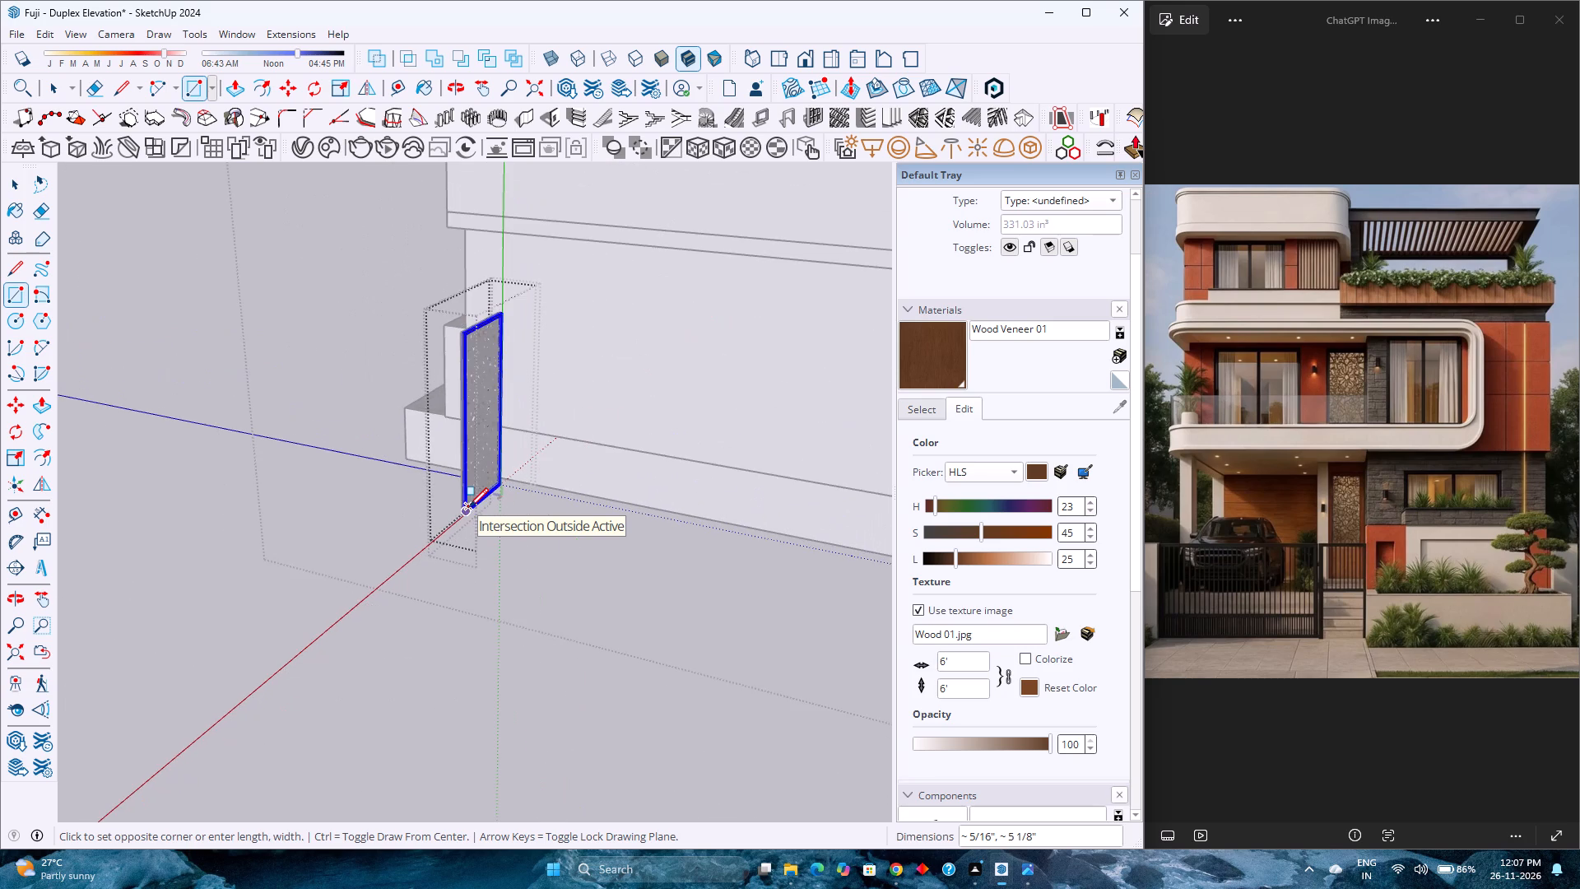
{"action": "scroll", "coordinate": [505, 393], "scroll_direction": "up", "scroll_amount": 1}
{"action": "scroll", "coordinate": [499, 317], "scroll_direction": "up", "scroll_amount": 17}
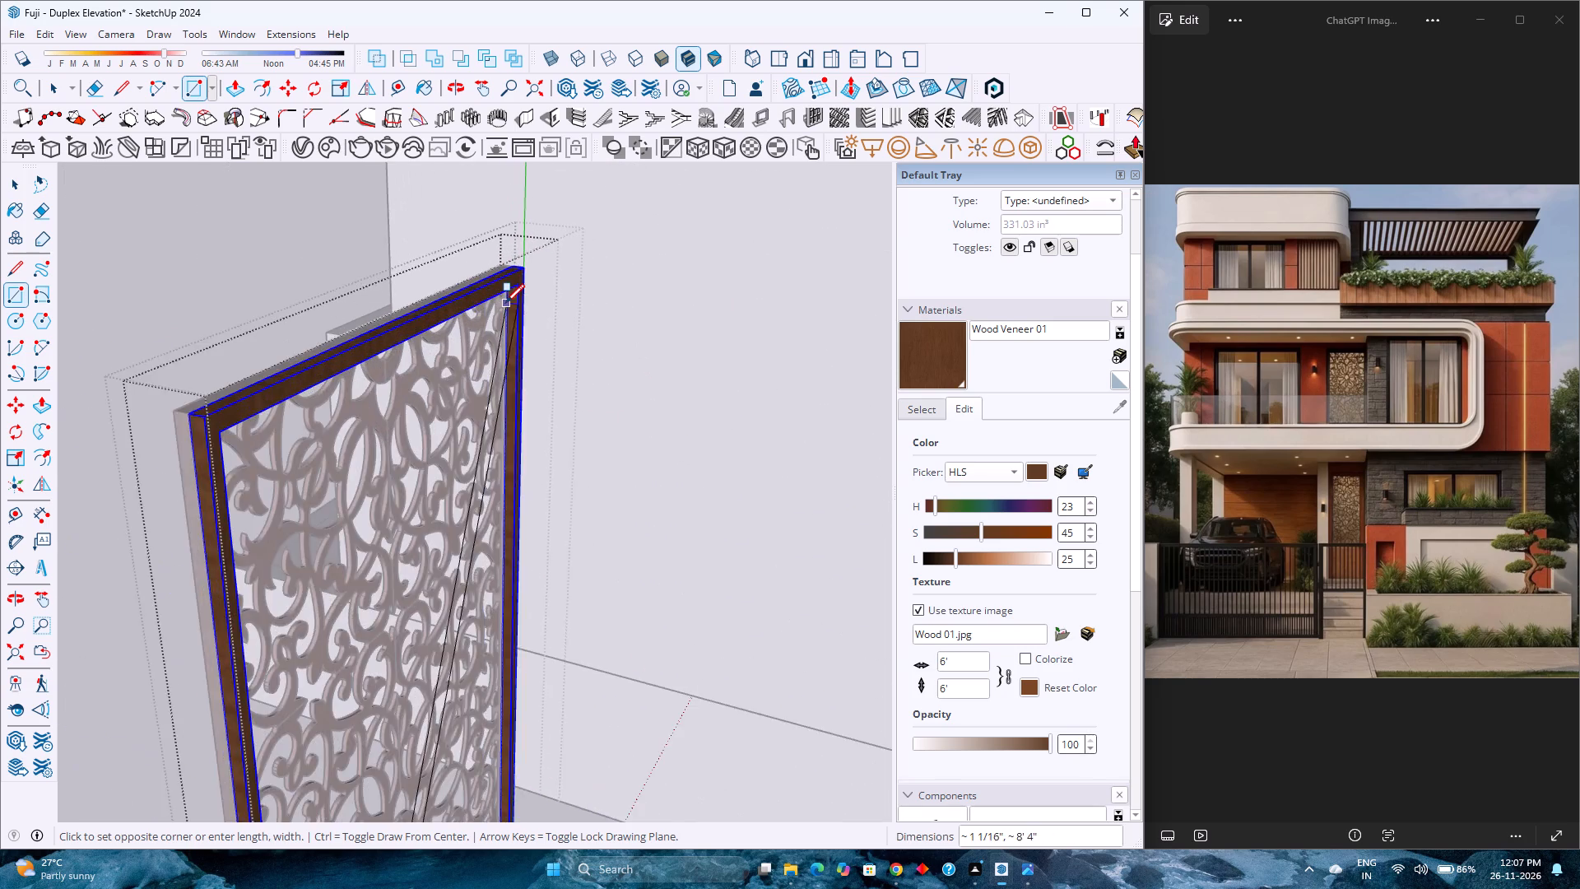
{"action": "scroll", "coordinate": [505, 303], "scroll_direction": "up", "scroll_amount": 3}
{"action": "left_click", "coordinate": [527, 277]}
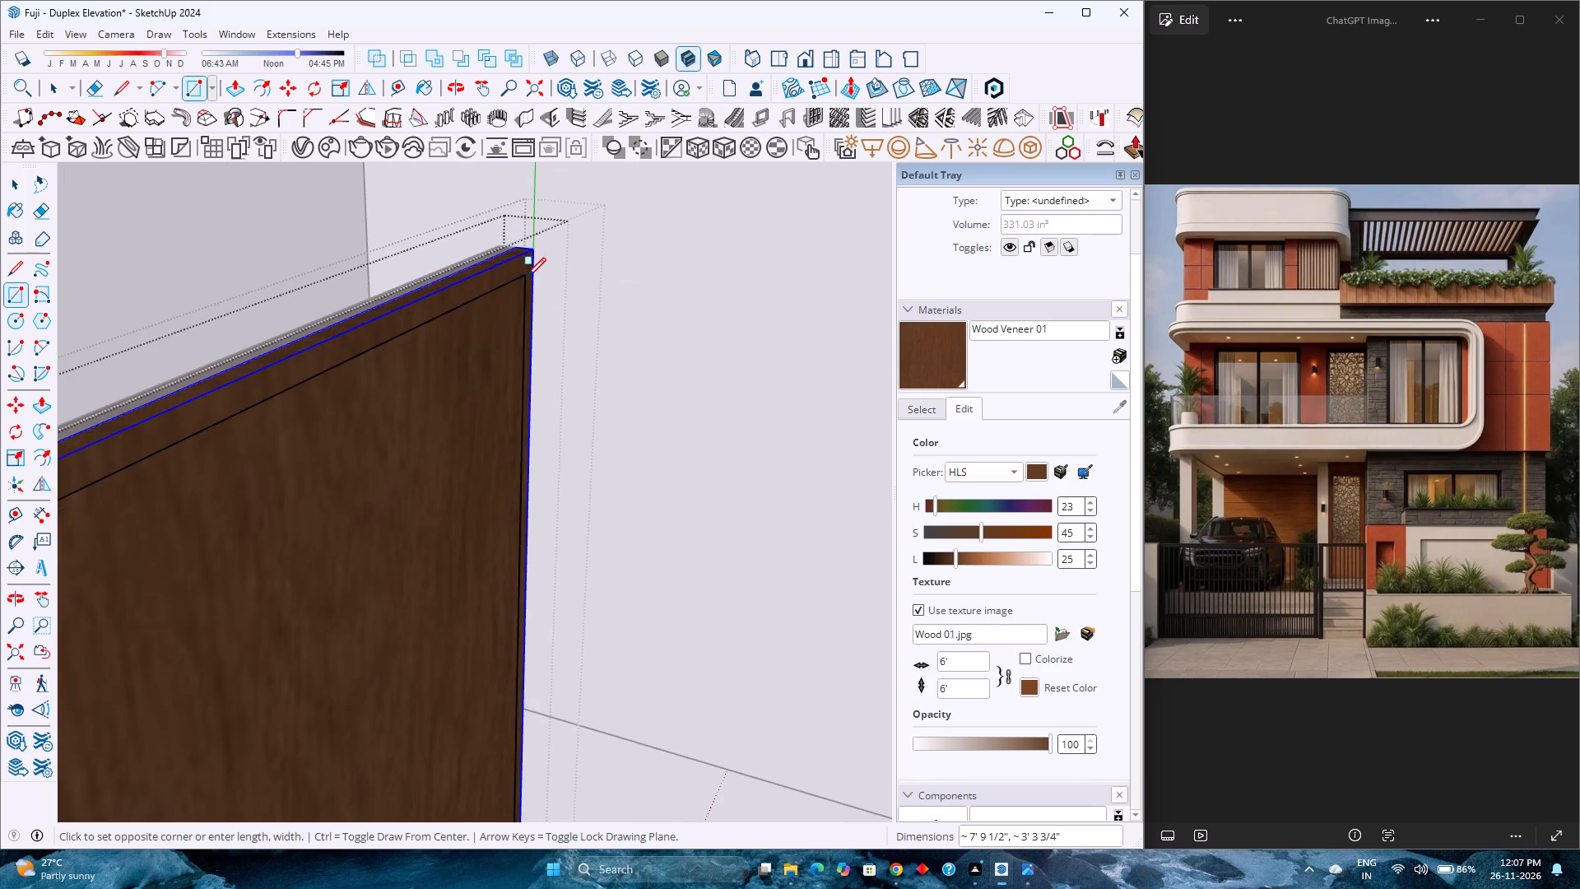
{"action": "scroll", "coordinate": [500, 296], "scroll_direction": "down", "scroll_amount": 9}
{"action": "key", "text": "space"}
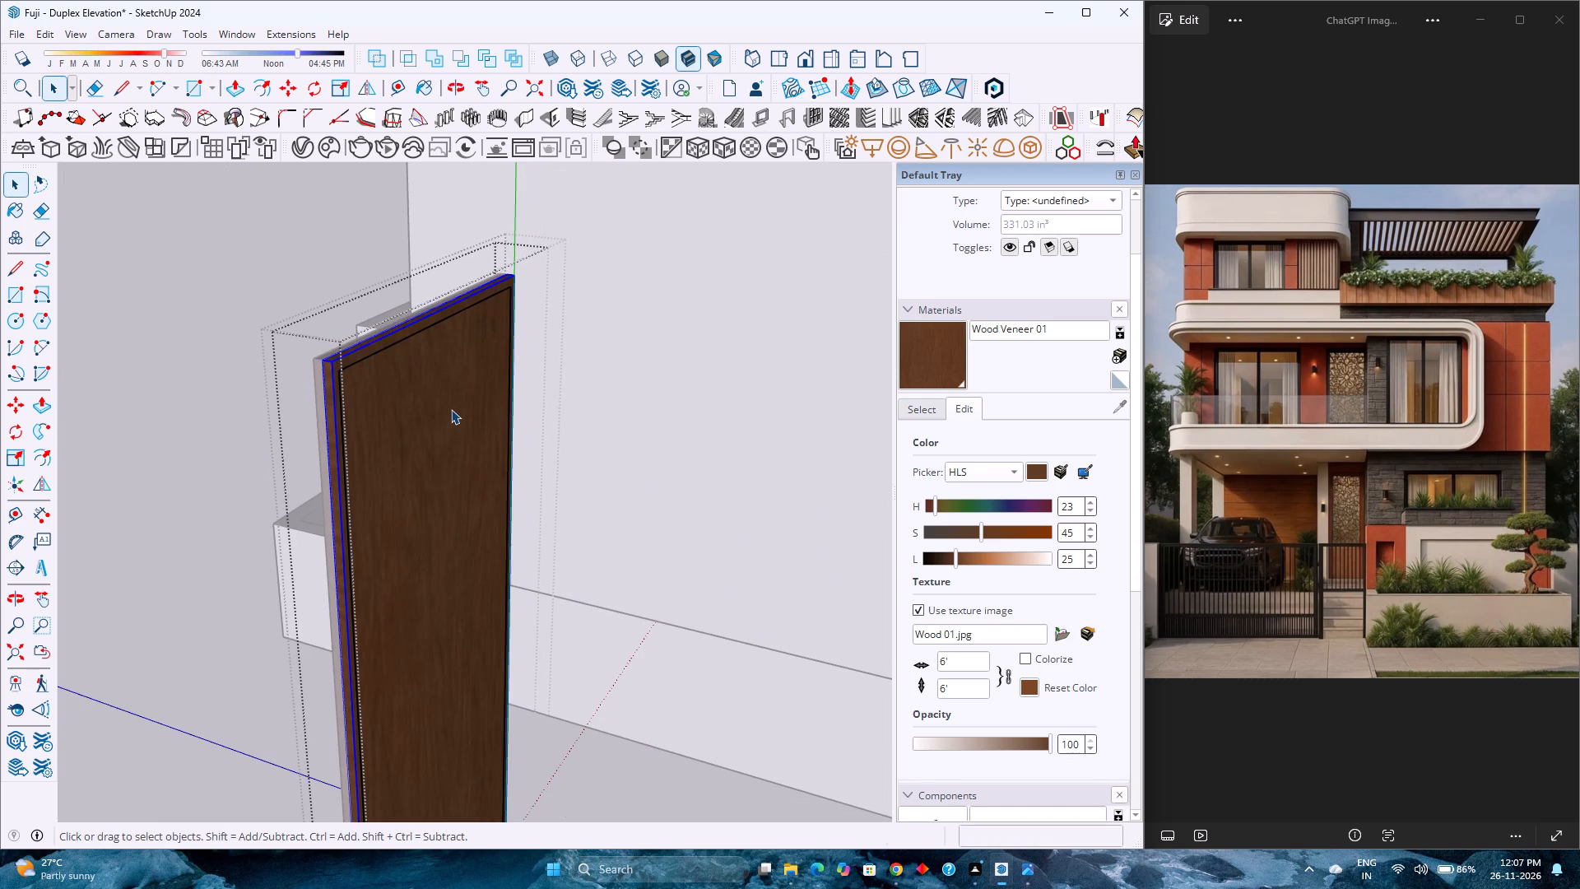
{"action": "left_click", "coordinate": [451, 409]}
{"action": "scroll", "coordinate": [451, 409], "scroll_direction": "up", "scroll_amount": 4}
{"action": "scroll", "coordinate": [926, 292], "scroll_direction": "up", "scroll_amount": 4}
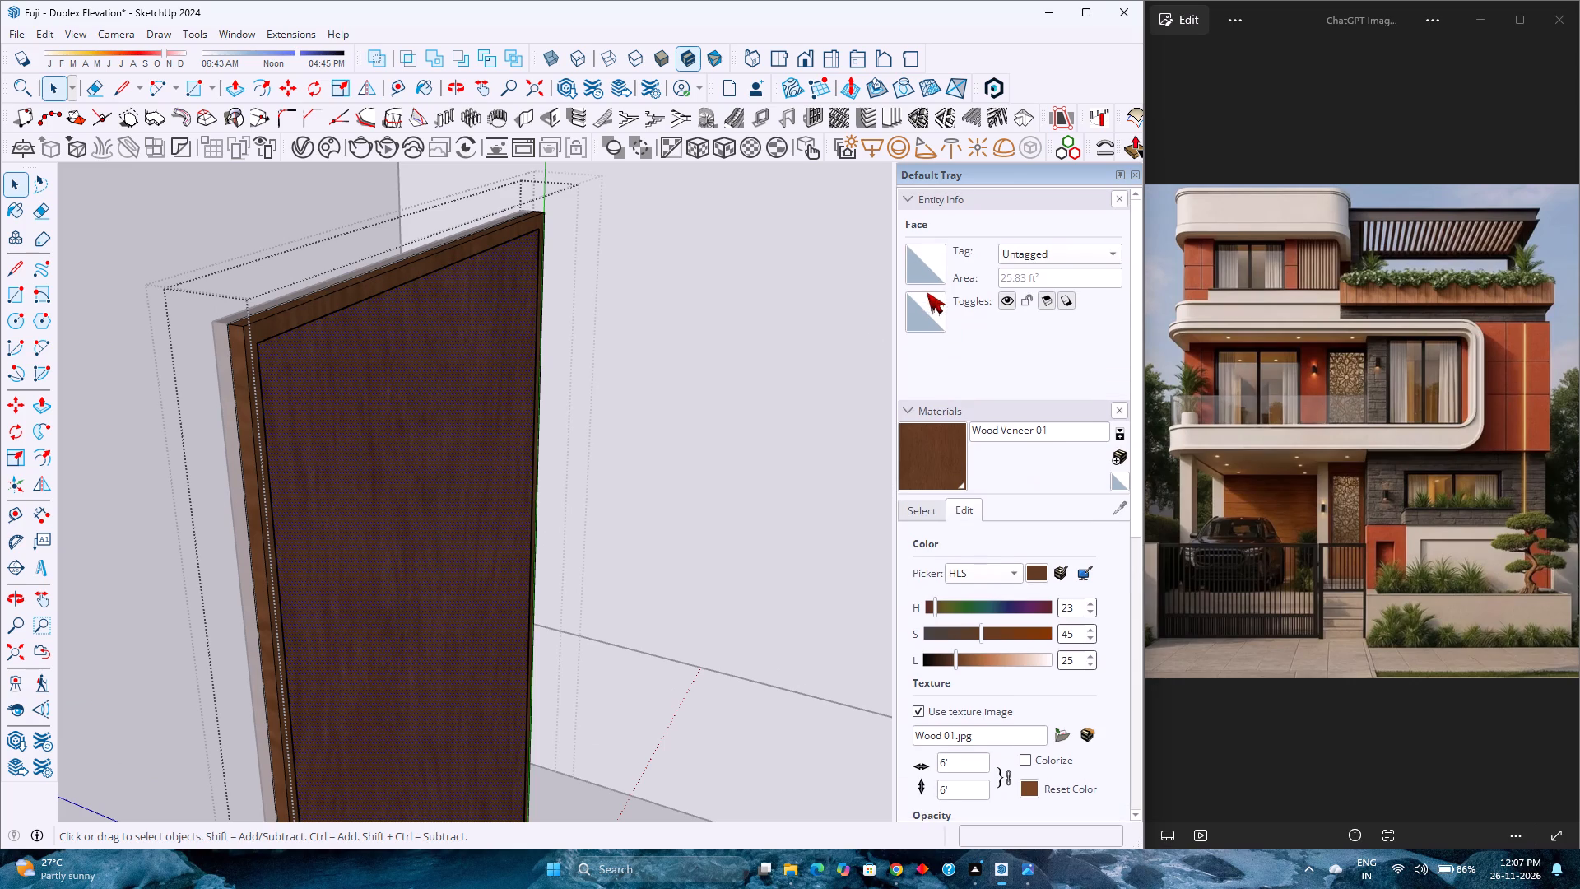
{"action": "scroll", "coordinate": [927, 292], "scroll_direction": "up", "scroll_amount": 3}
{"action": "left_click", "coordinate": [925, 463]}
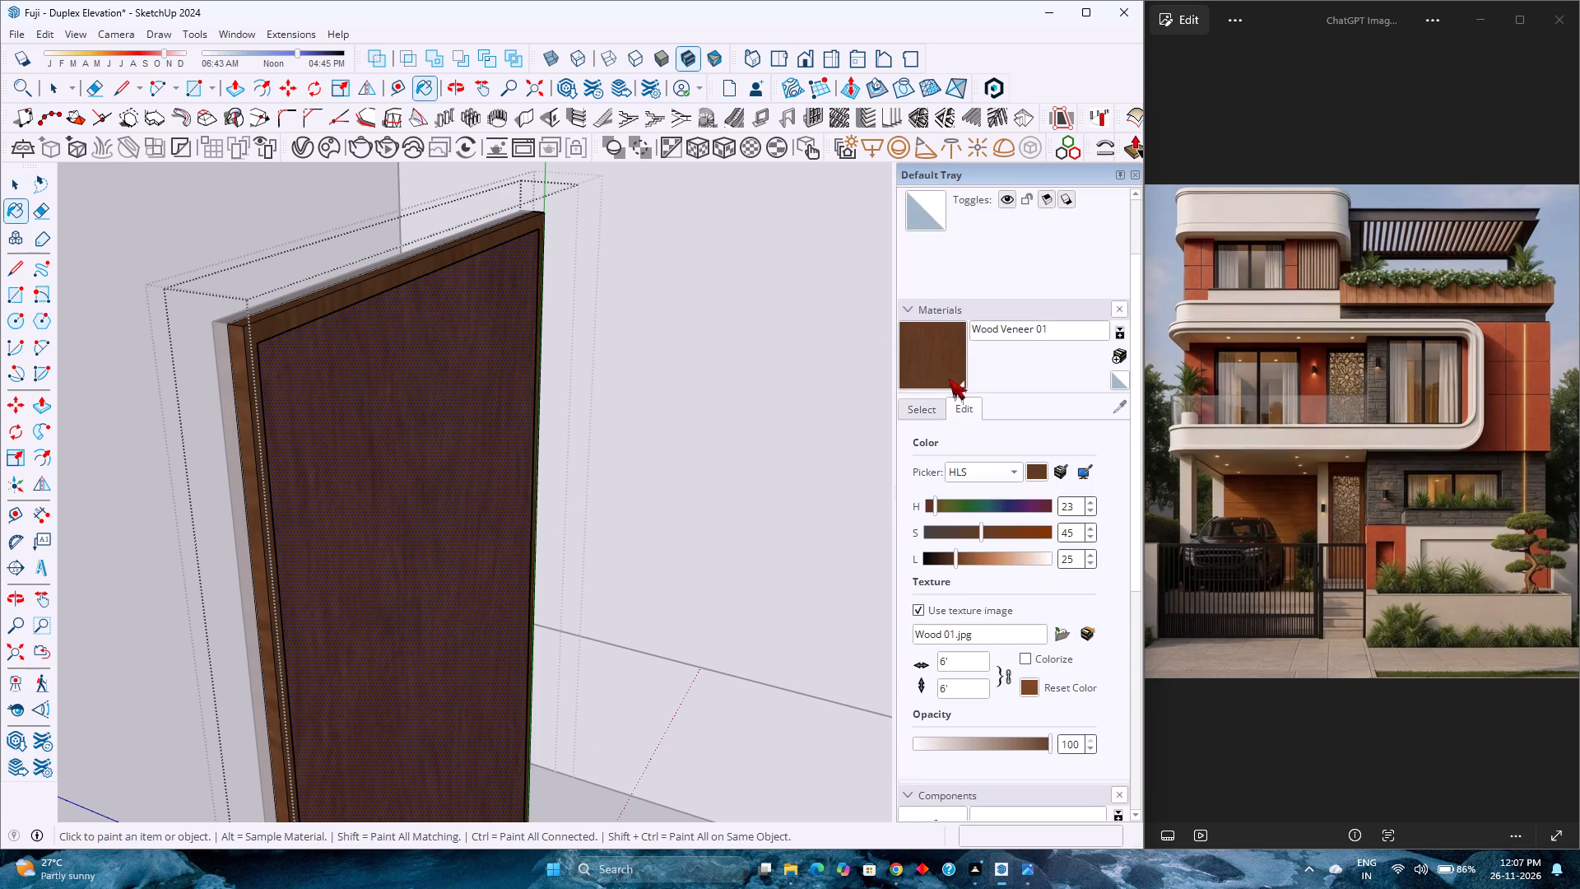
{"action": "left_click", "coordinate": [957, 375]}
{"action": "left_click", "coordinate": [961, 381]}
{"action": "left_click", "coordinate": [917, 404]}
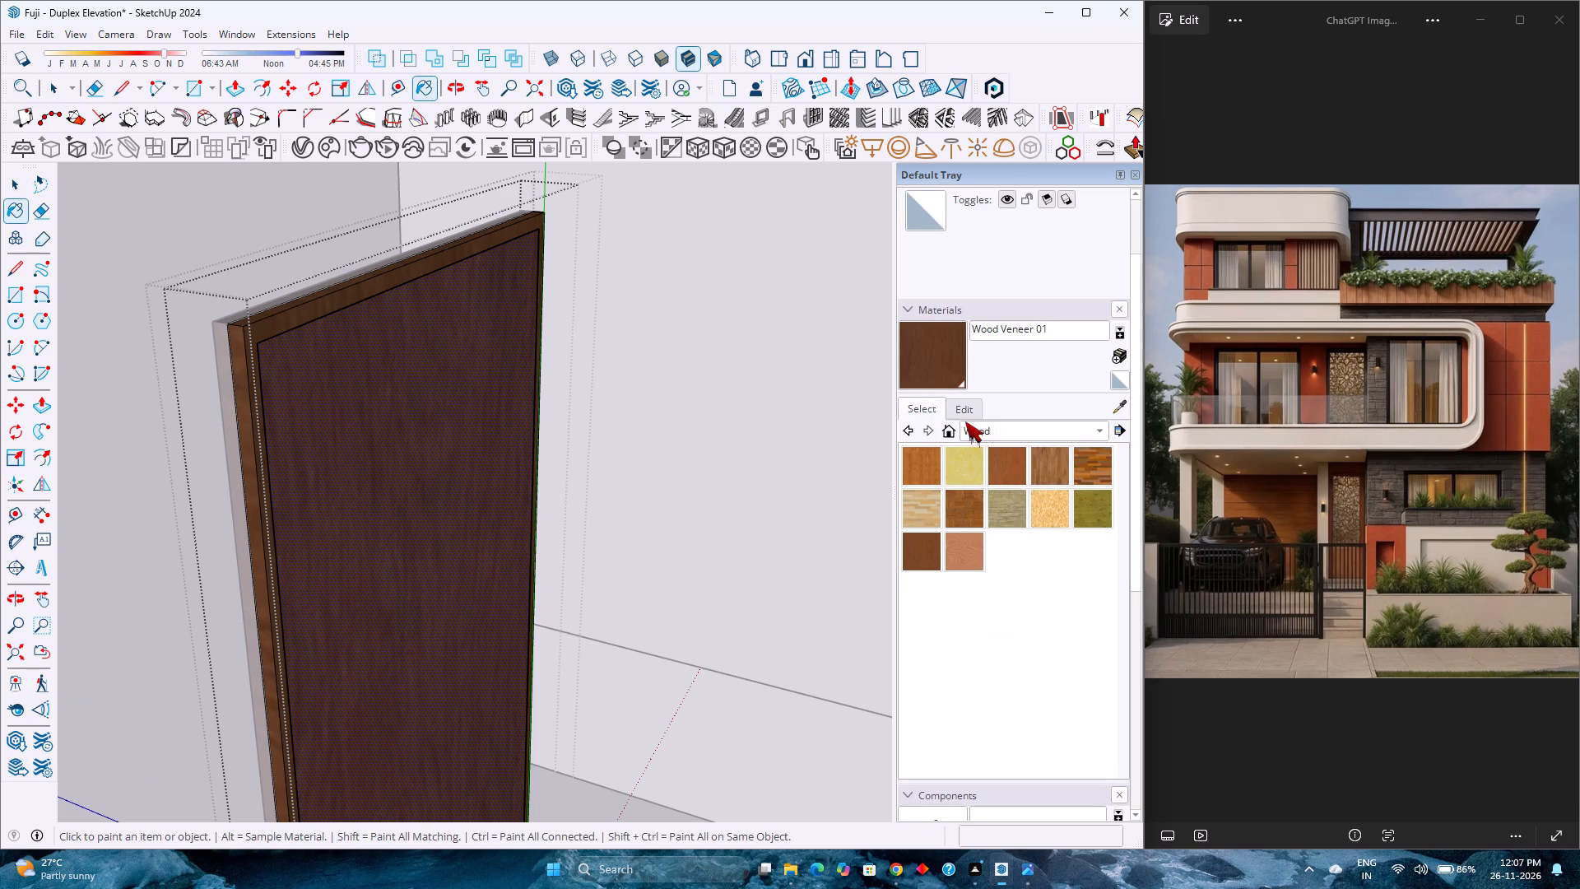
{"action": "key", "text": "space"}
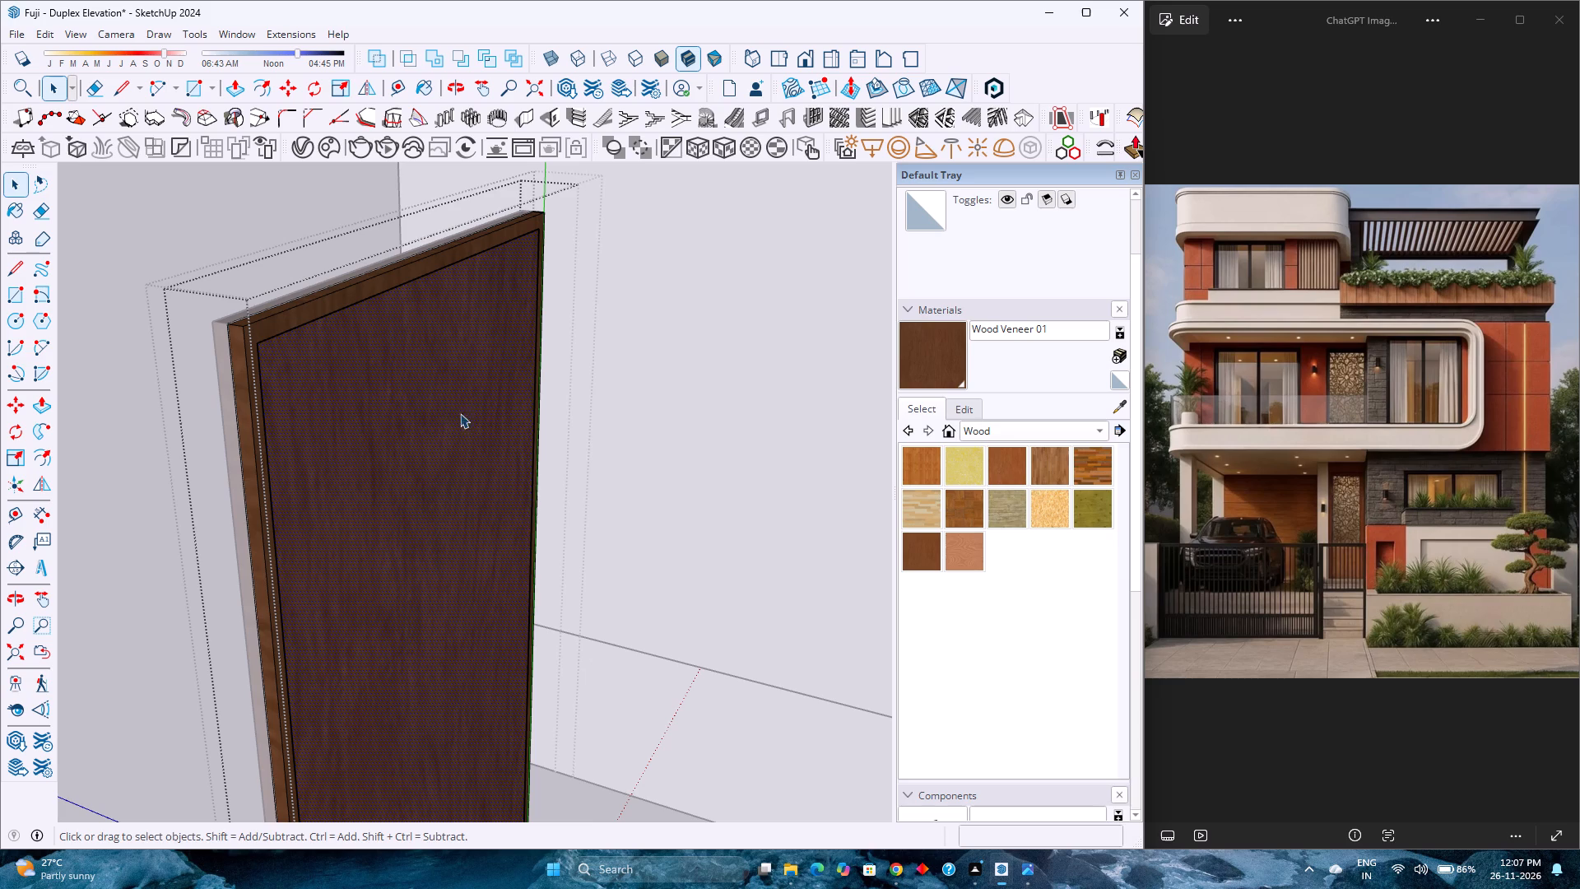
Make a group of the rectangular panel face together with its edges.
{"action": "right_click", "coordinate": [450, 448]}
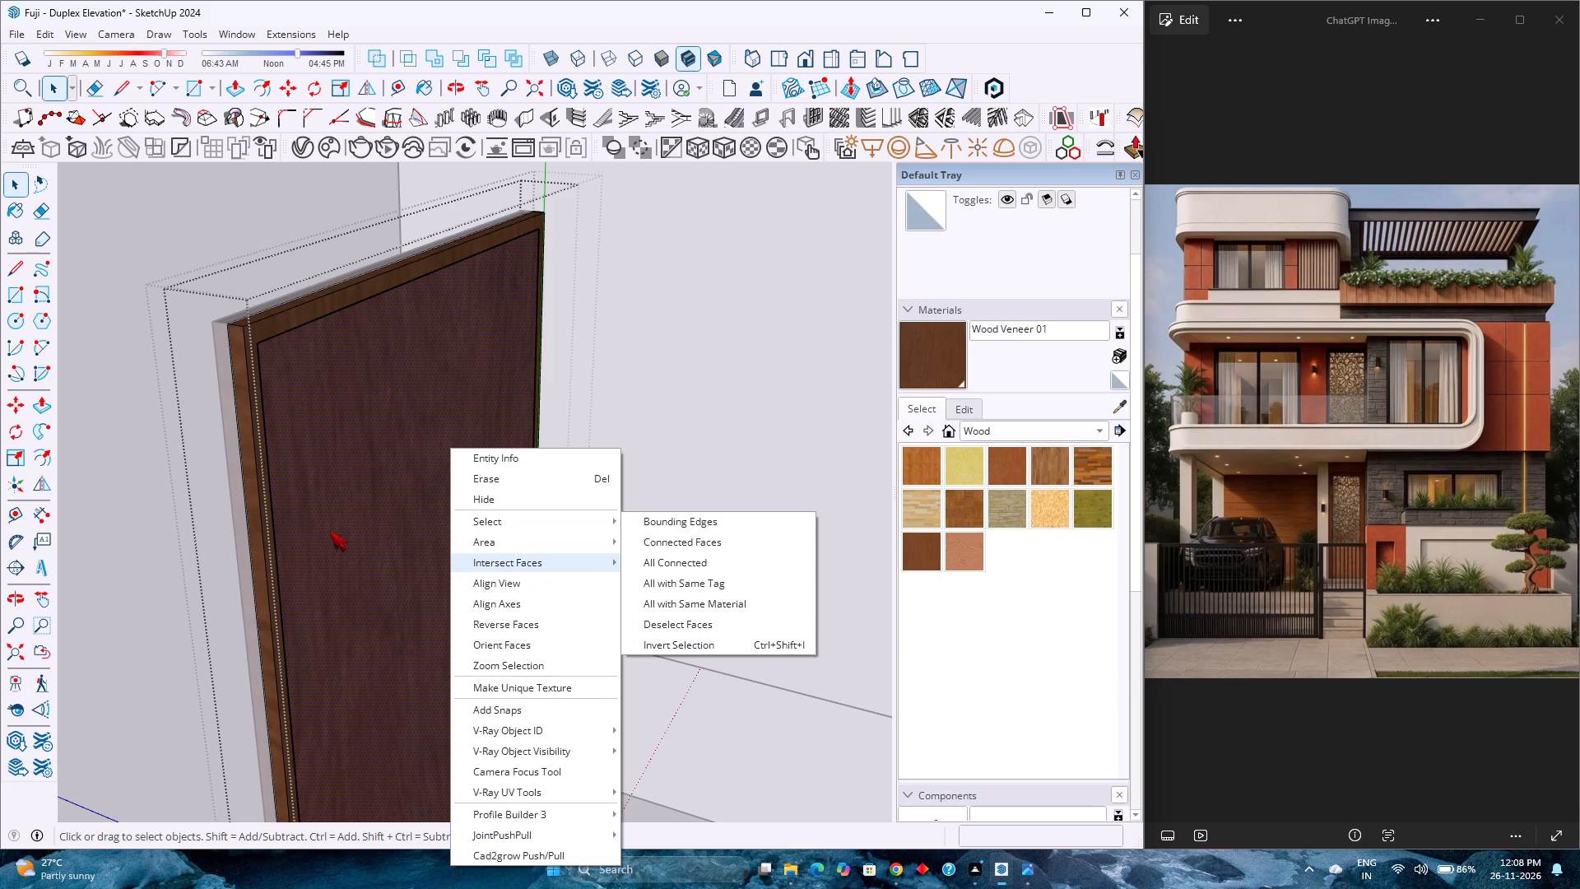
{"action": "triple_click", "coordinate": [329, 509]}
{"action": "left_click", "coordinate": [329, 509]}
{"action": "right_click", "coordinate": [329, 509]}
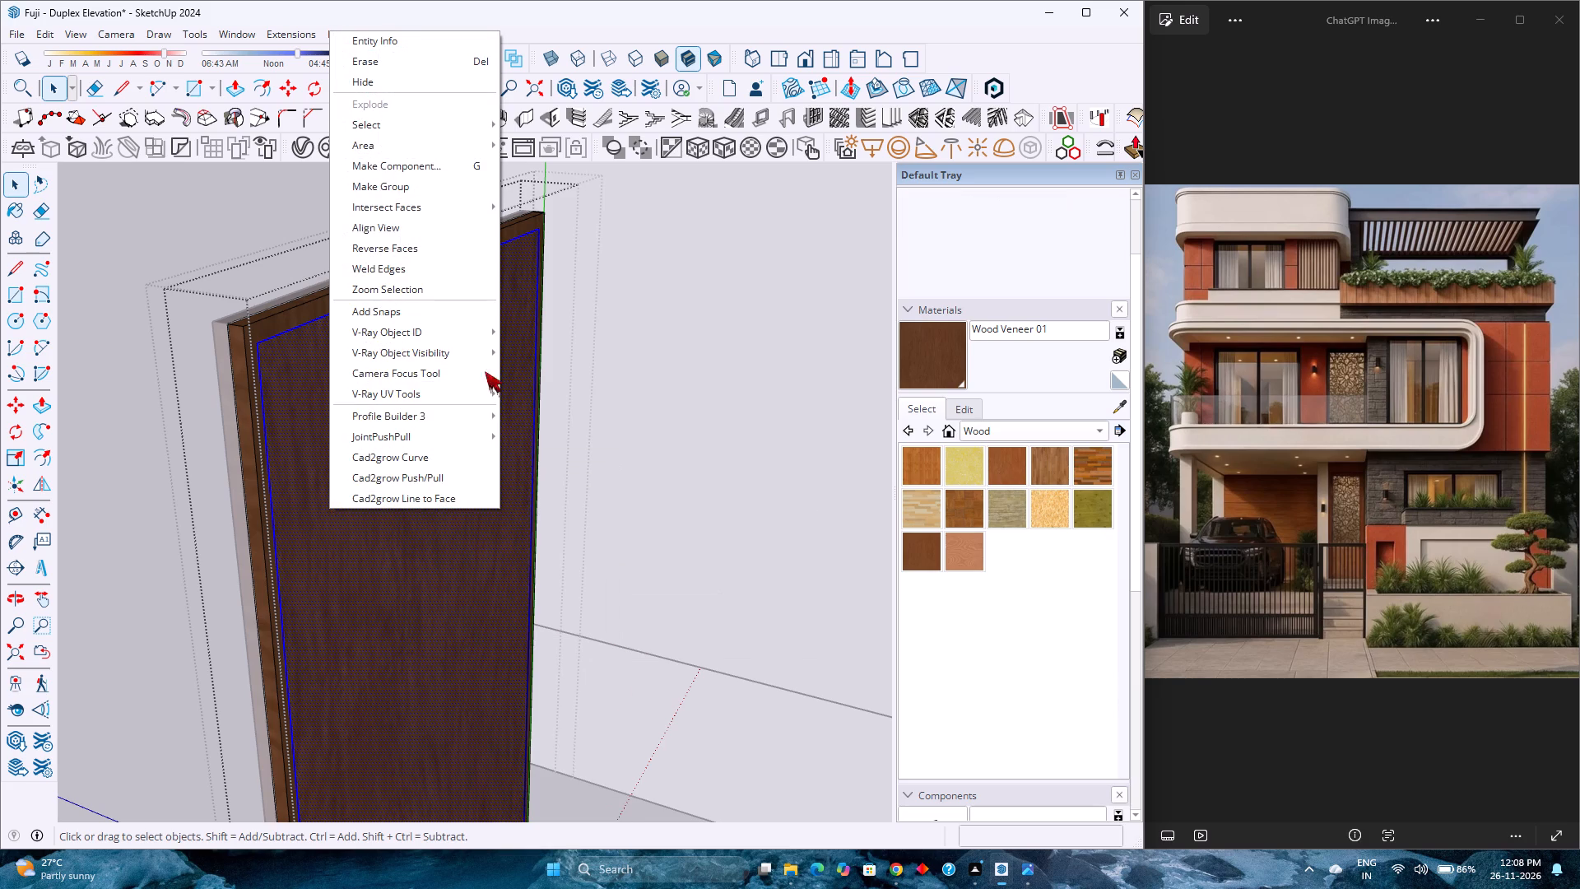
{"action": "left_click", "coordinate": [448, 181]}
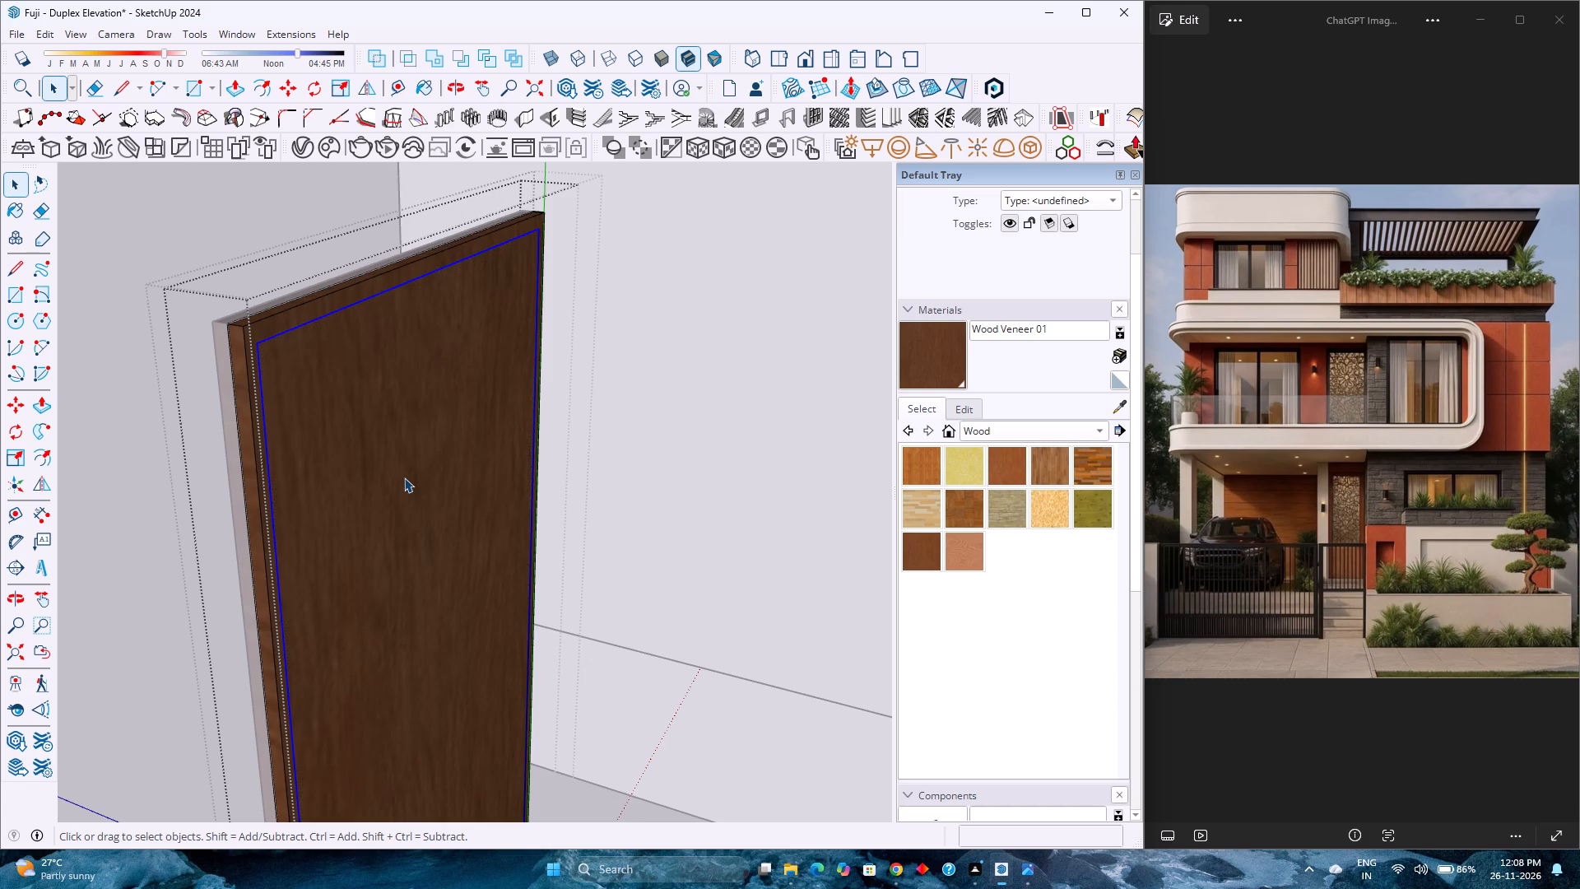
Open the panel group and paint its face behind the lattice with Mirror 02 from the Glass and Mirrors collection.
{"action": "double_click", "coordinate": [404, 477]}
{"action": "scroll", "coordinate": [404, 477], "scroll_direction": "up", "scroll_amount": 2}
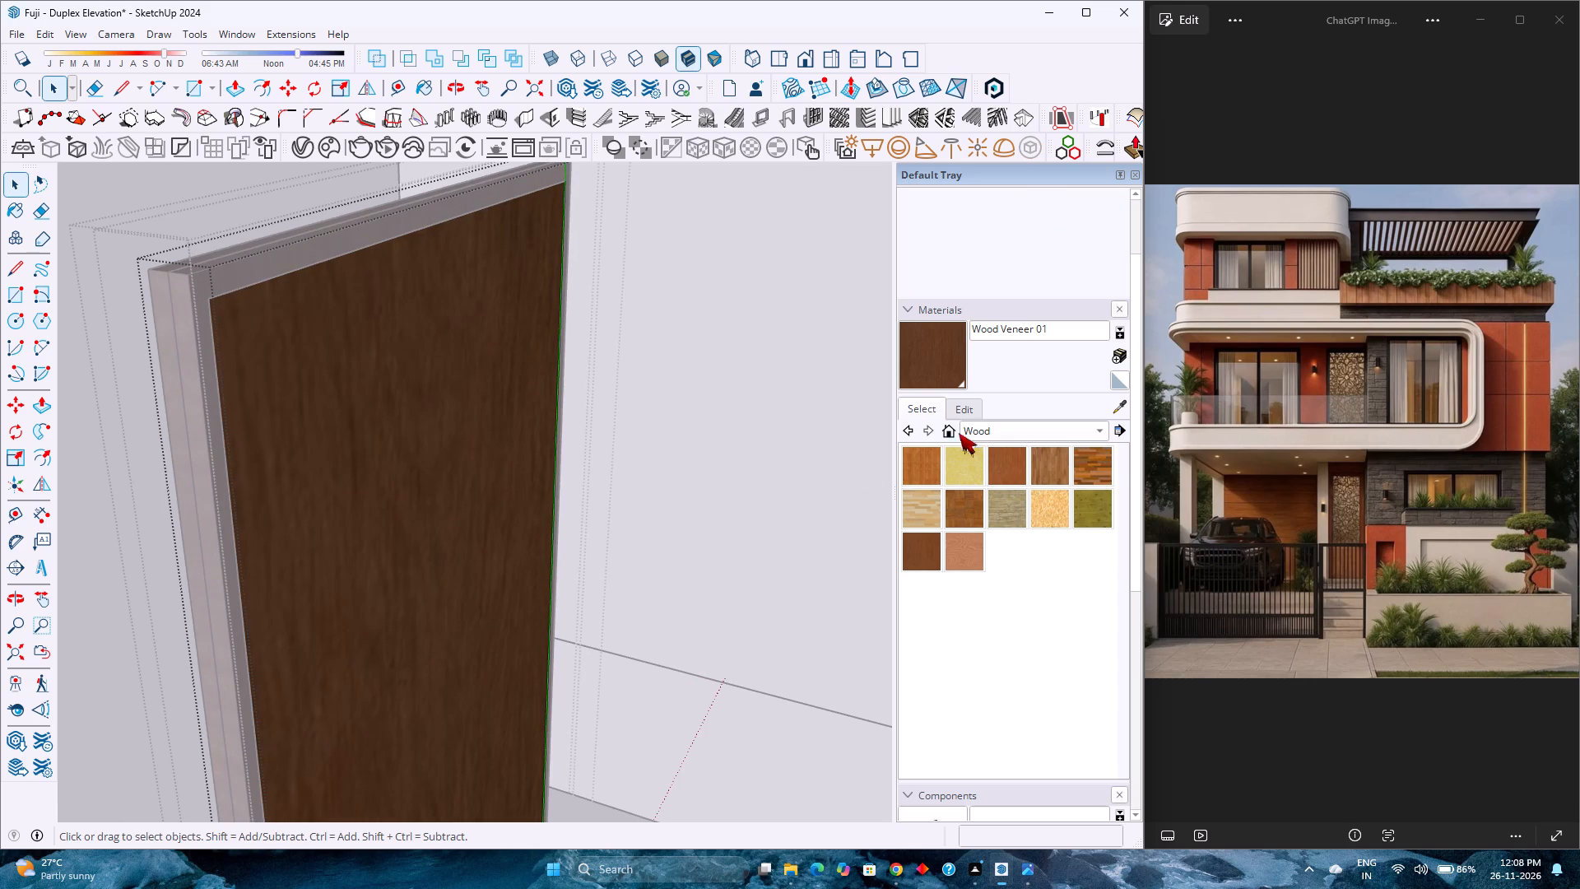
{"action": "left_click", "coordinate": [985, 430]}
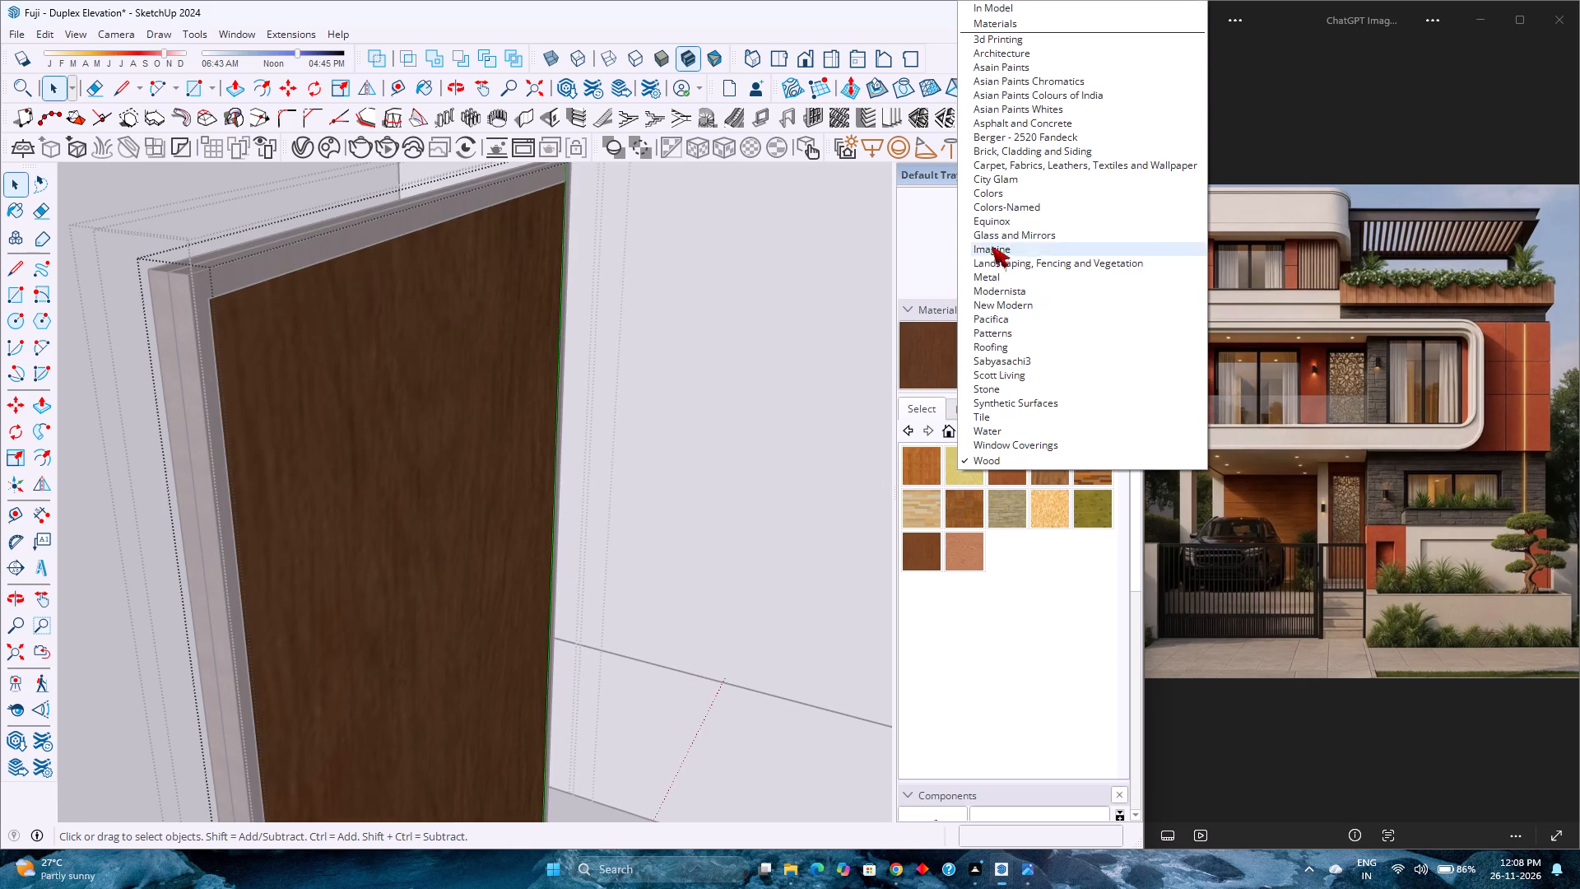
{"action": "scroll", "coordinate": [438, 458], "scroll_direction": "down", "scroll_amount": 1}
{"action": "middle_click_drag", "start_coordinate": [438, 458], "coordinate": [881, 464]}
{"action": "middle_click", "coordinate": [881, 464]}
{"action": "middle_click", "coordinate": [881, 464]}
{"action": "scroll", "coordinate": [502, 458], "scroll_direction": "down", "scroll_amount": 10}
{"action": "scroll", "coordinate": [222, 495], "scroll_direction": "up", "scroll_amount": 4}
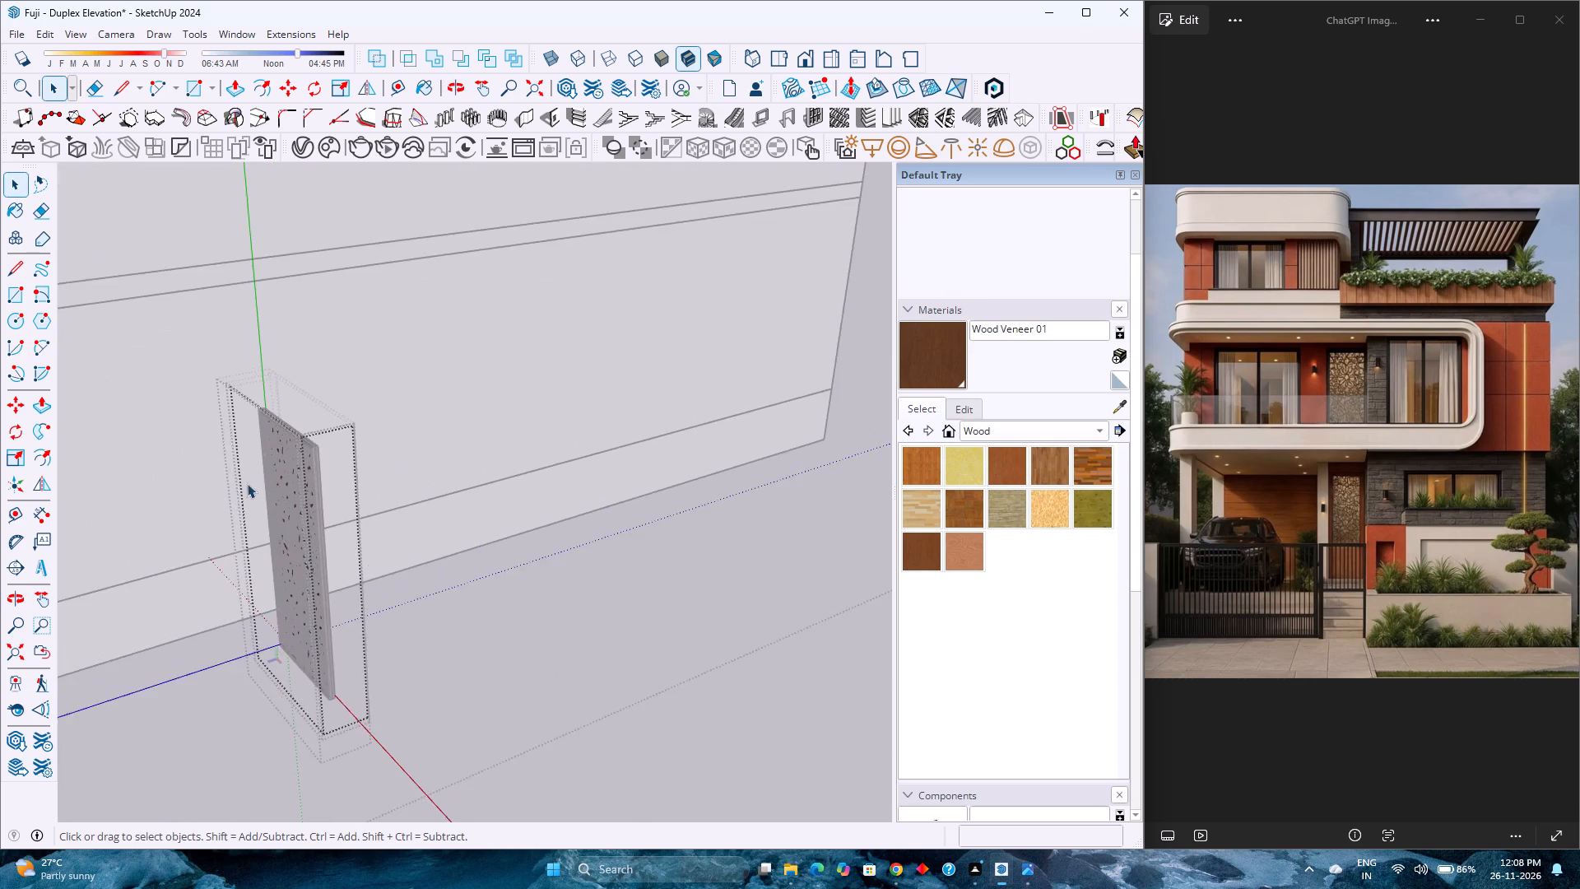
{"action": "scroll", "coordinate": [247, 483], "scroll_direction": "up", "scroll_amount": 16}
{"action": "middle_click_drag", "start_coordinate": [367, 478], "coordinate": [423, 458]}
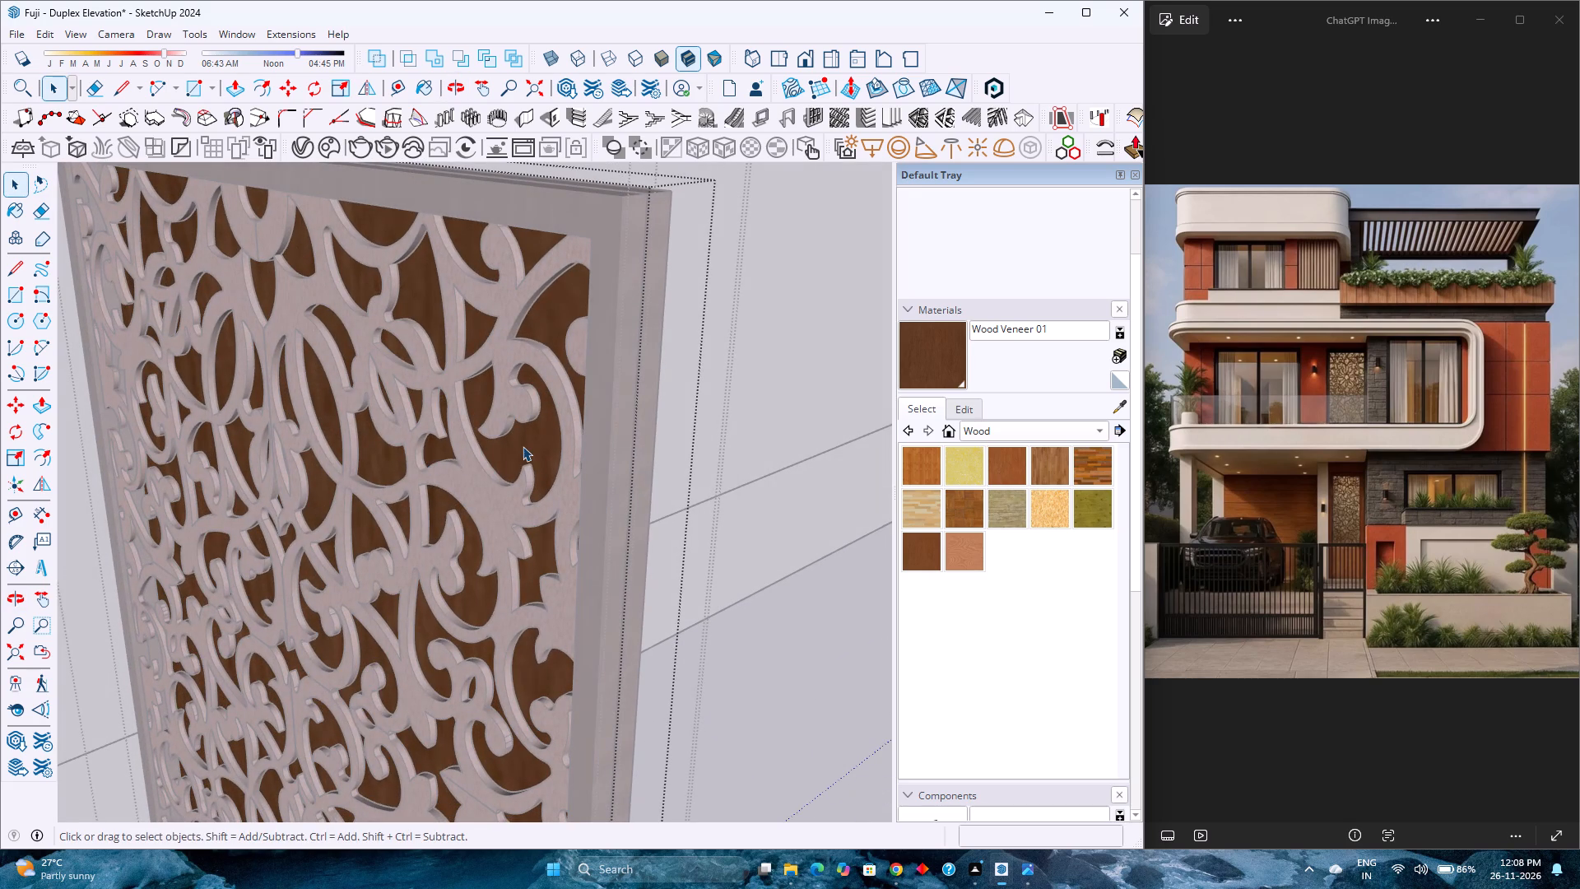
{"action": "left_click", "coordinate": [523, 446]}
{"action": "left_click", "coordinate": [1031, 434]}
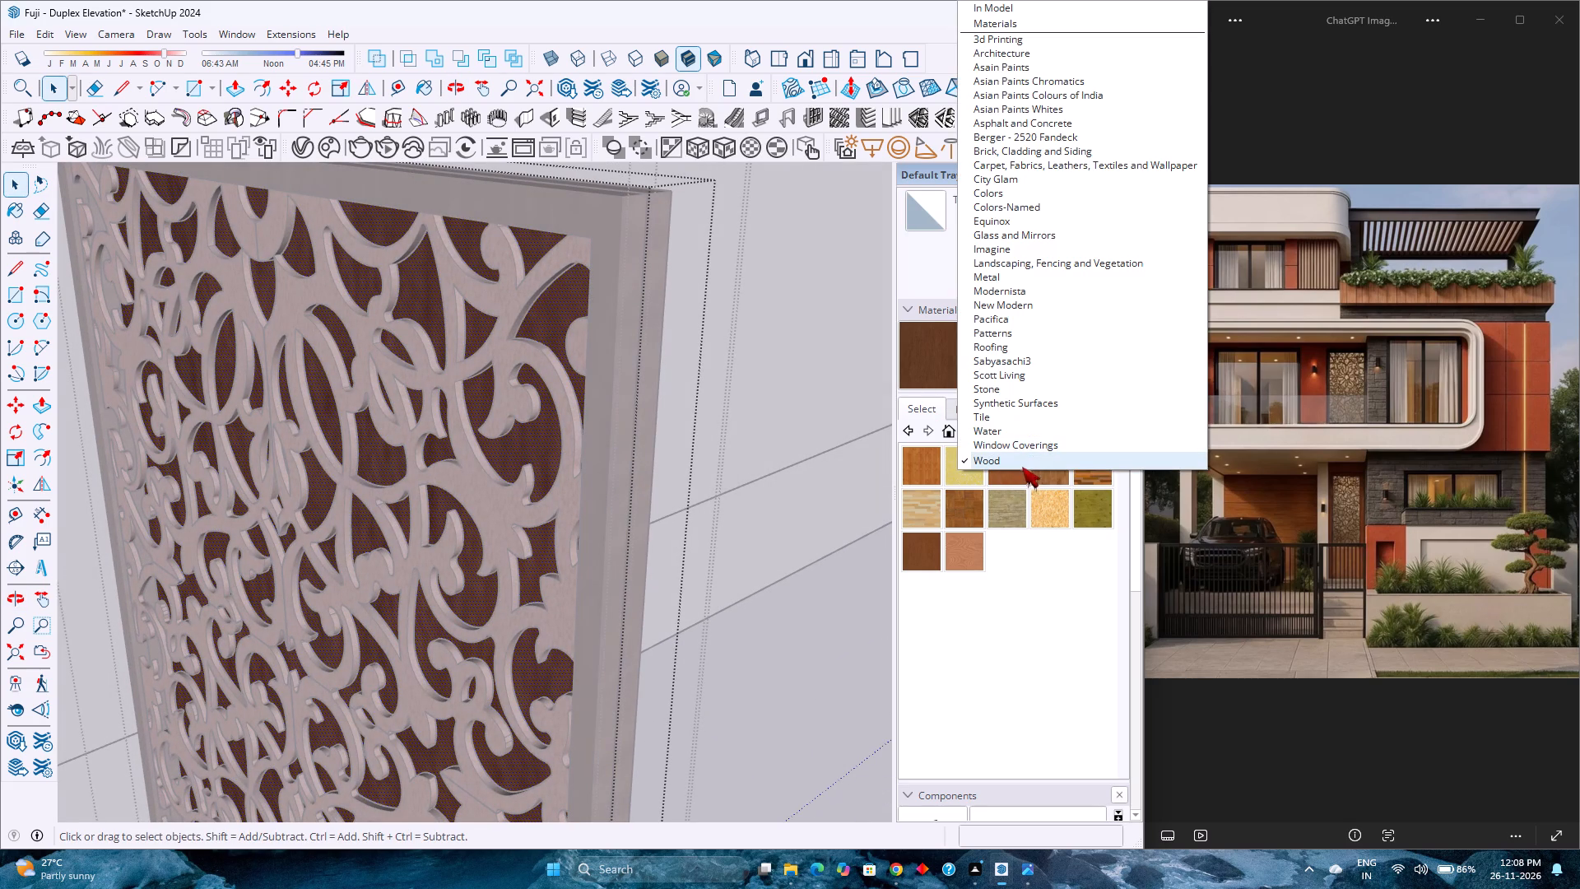
{"action": "left_click", "coordinate": [1005, 232]}
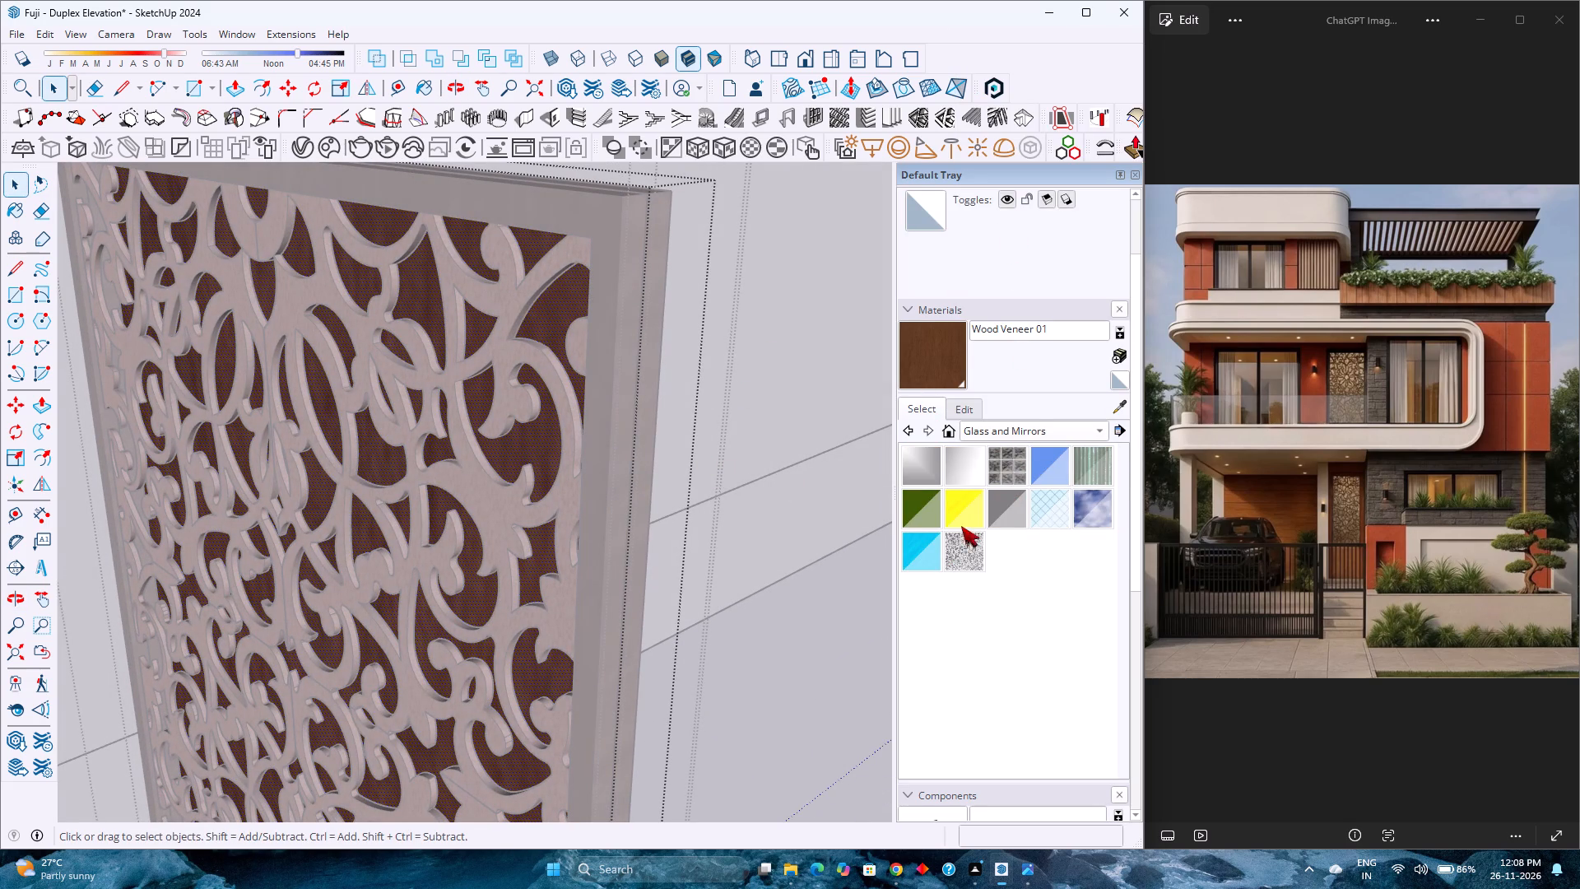
{"action": "left_click", "coordinate": [966, 468]}
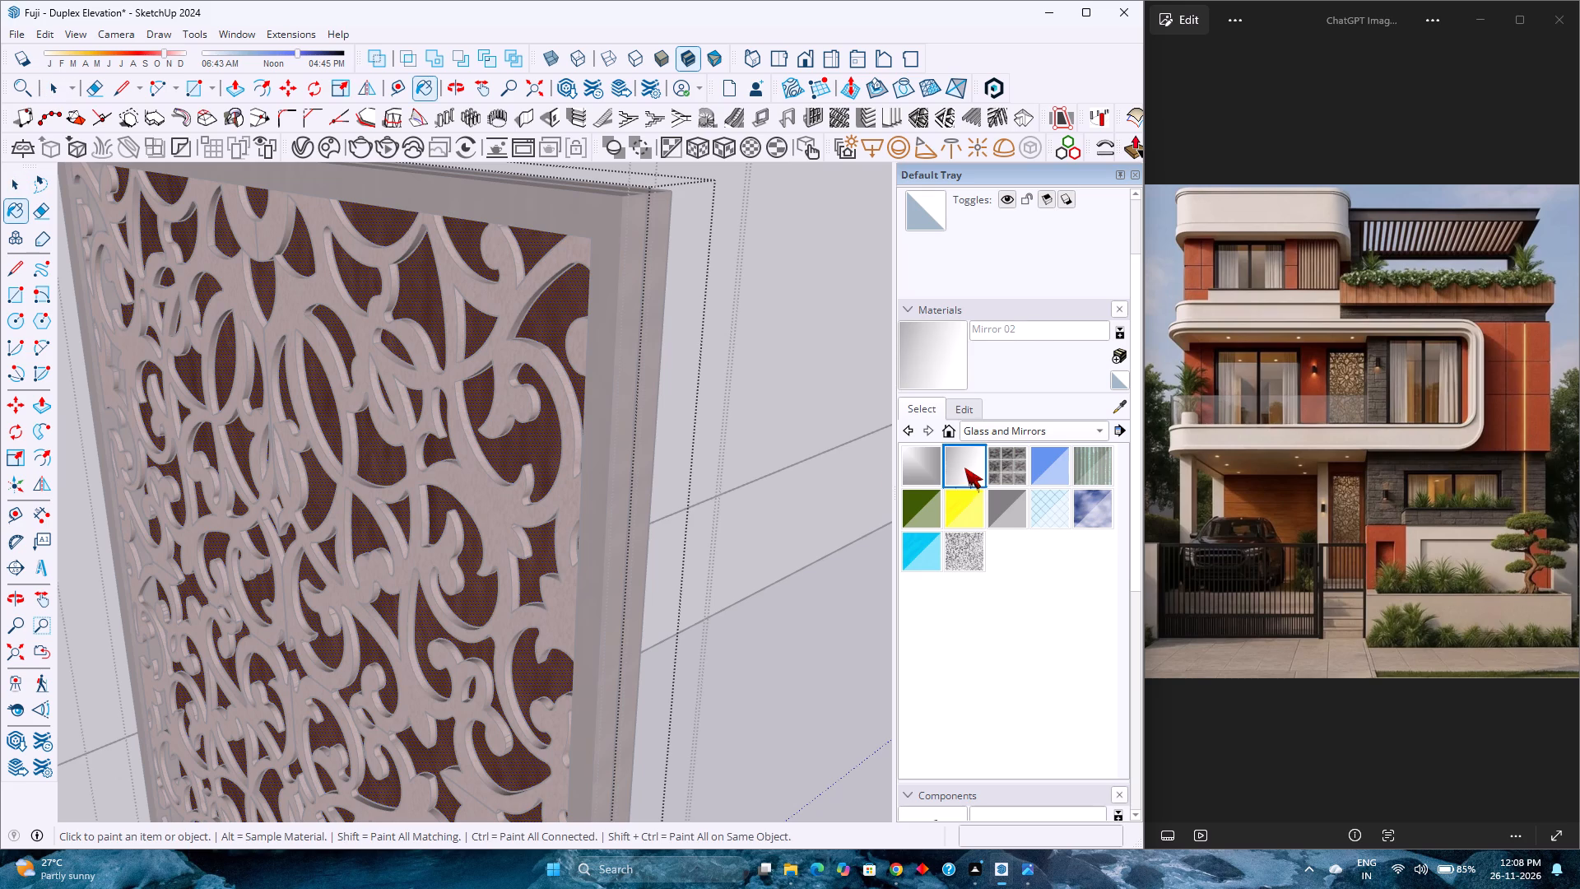
{"action": "left_click", "coordinate": [568, 306]}
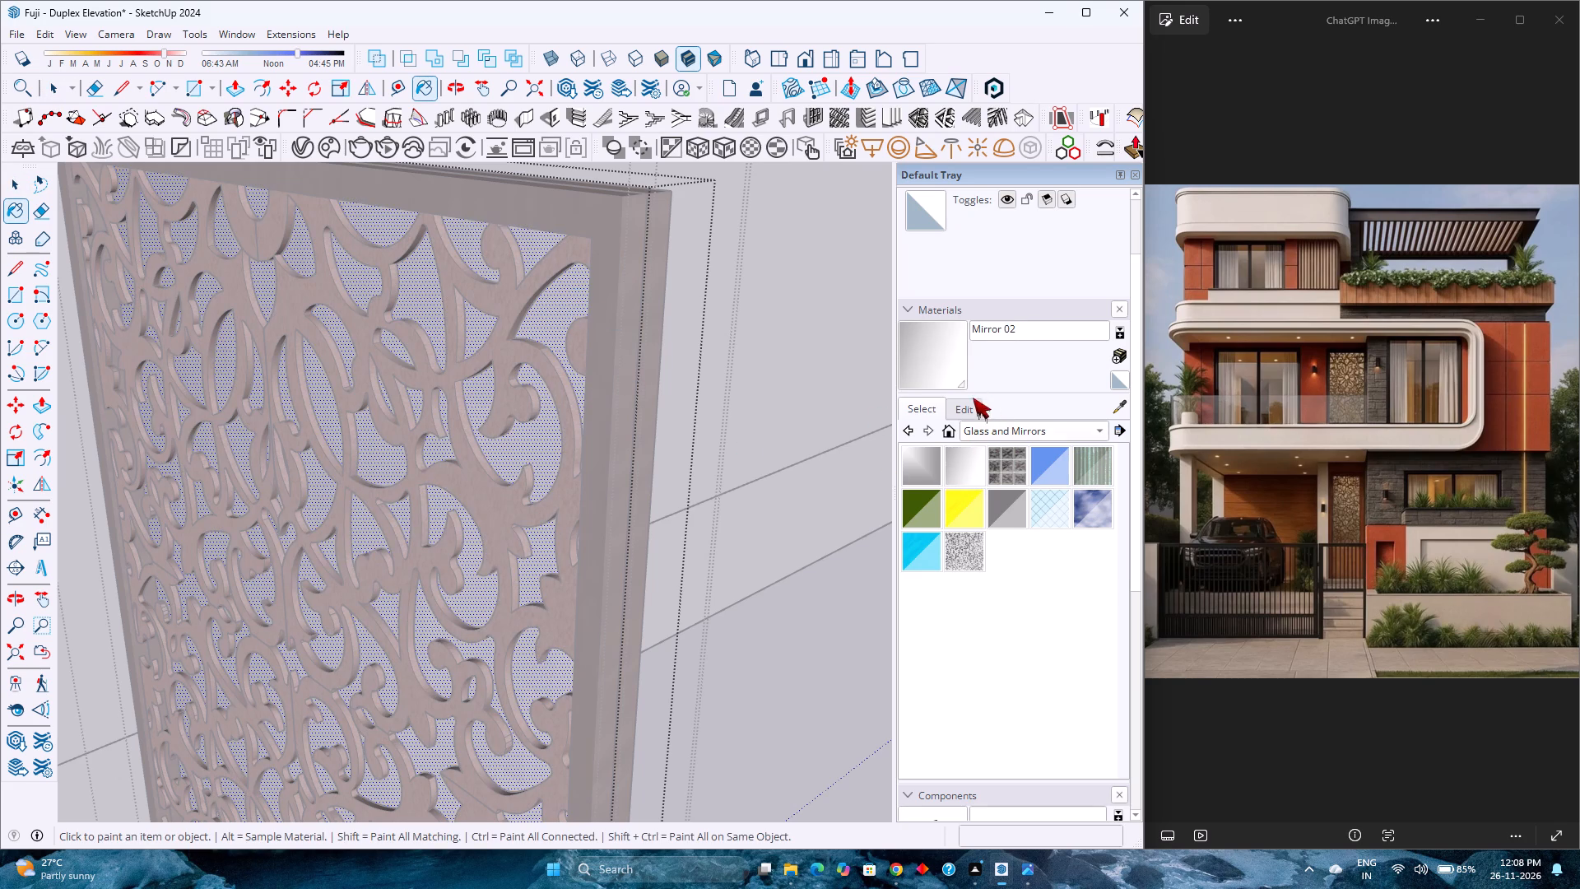
Adjust the Mirror 02 material's HLS colour to hue 213, saturation 11 and luminance 86.
{"action": "left_click", "coordinate": [969, 403]}
{"action": "left_click_drag", "start_coordinate": [931, 499], "coordinate": [1006, 501]}
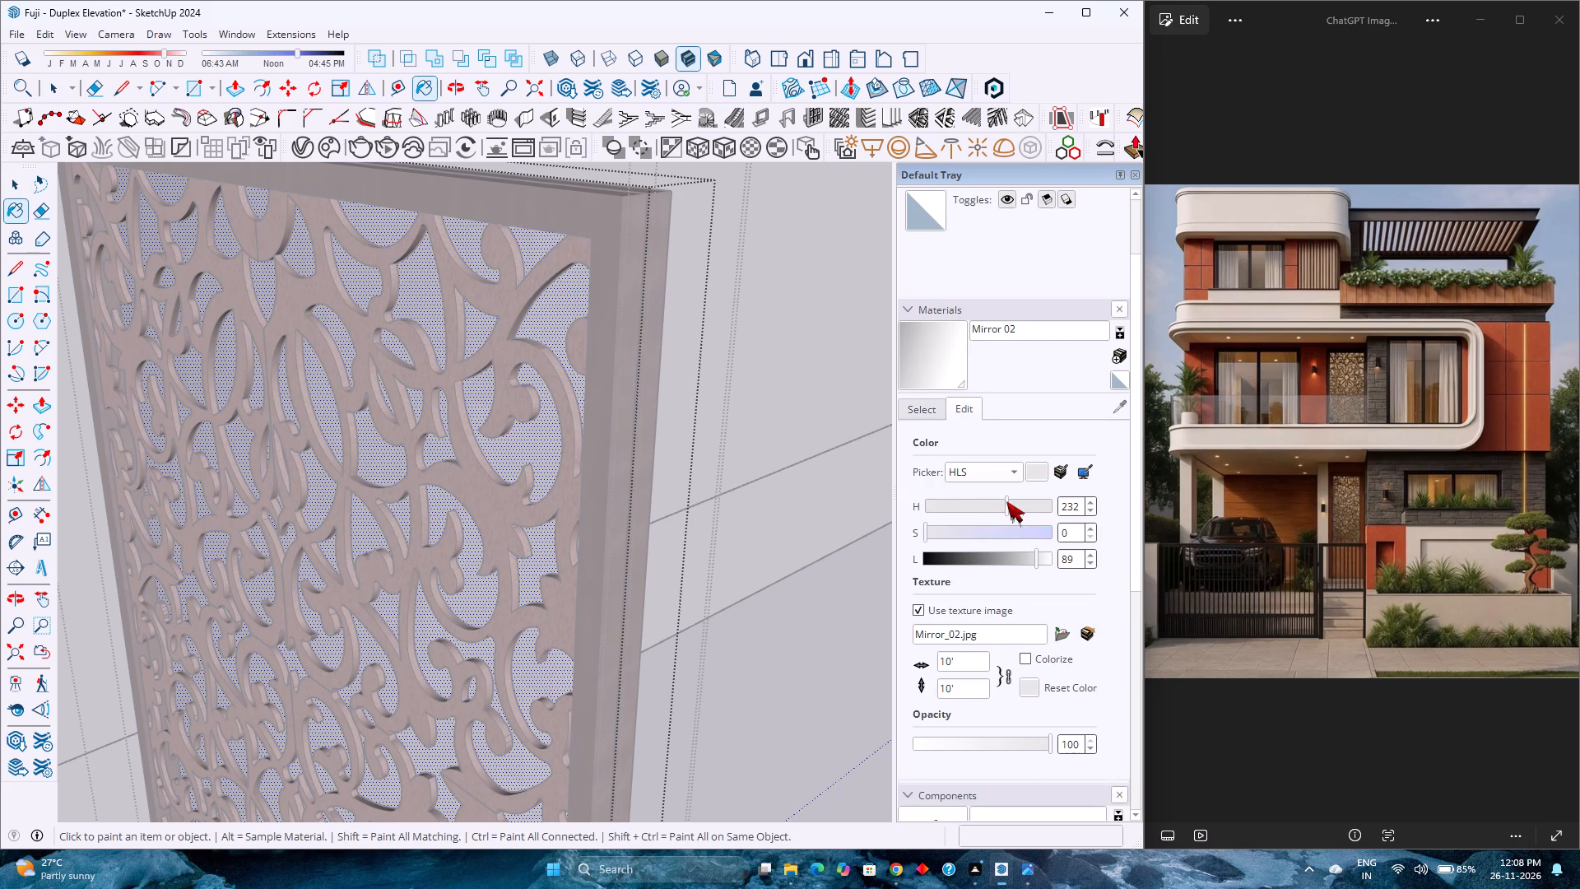
{"action": "left_click_drag", "start_coordinate": [1006, 501], "coordinate": [1000, 501]}
{"action": "left_click_drag", "start_coordinate": [933, 535], "coordinate": [965, 534]}
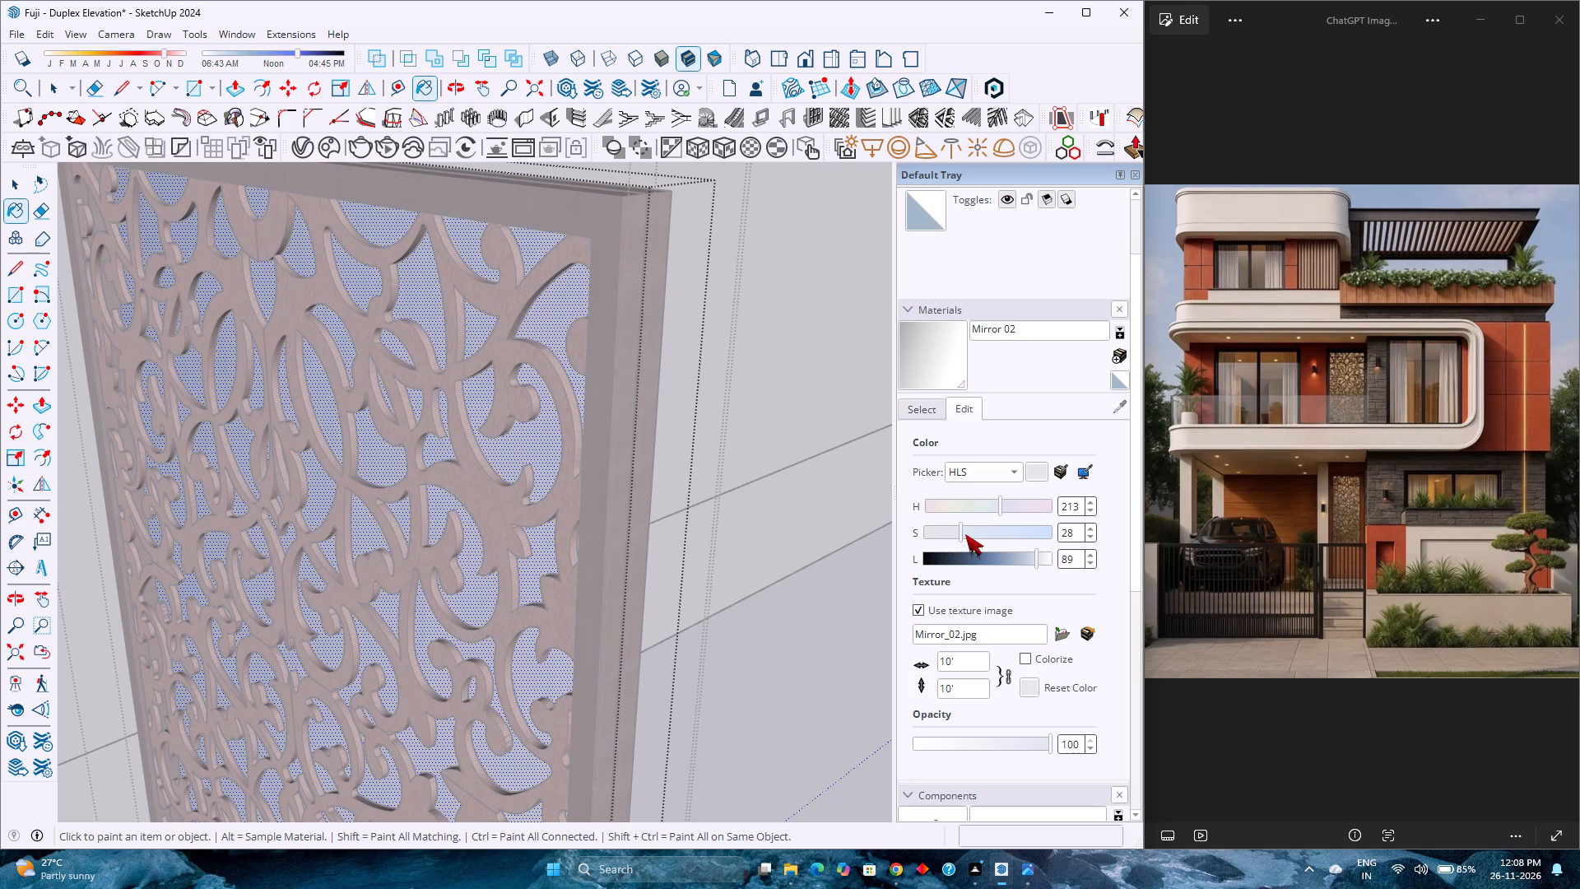
{"action": "left_click_drag", "start_coordinate": [965, 534], "coordinate": [950, 537]}
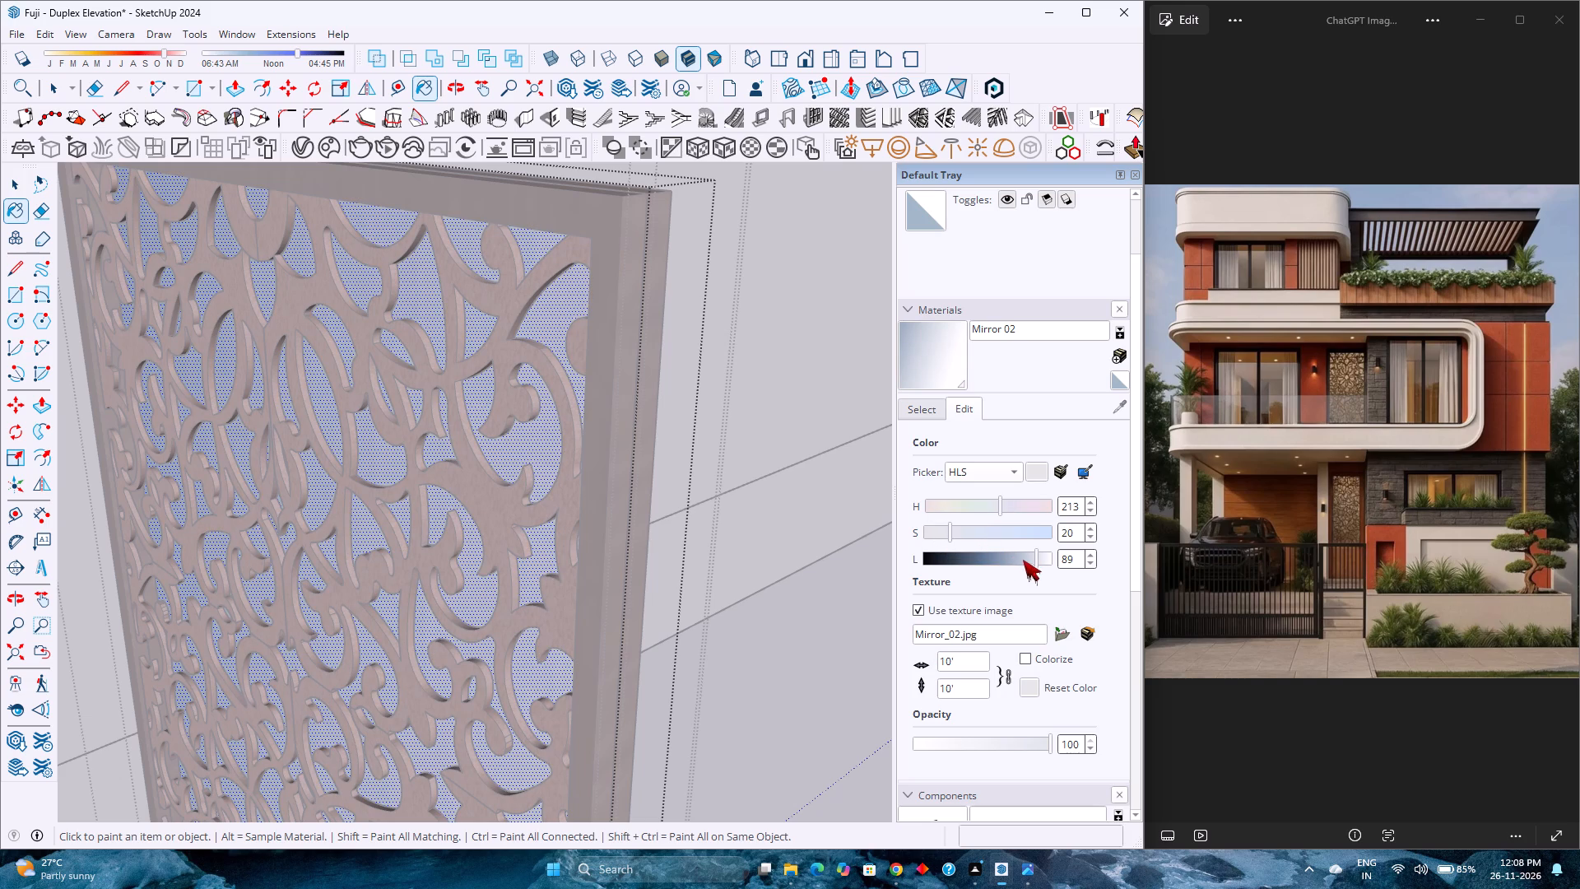
{"action": "left_click", "coordinate": [1029, 561]}
{"action": "left_click", "coordinate": [939, 535]}
{"action": "left_click", "coordinate": [545, 436]}
{"action": "key", "text": "space"}
Examine the mirror panel and the jali lattice from the front and from the sides.
{"action": "scroll", "coordinate": [514, 485], "scroll_direction": "down", "scroll_amount": 3}
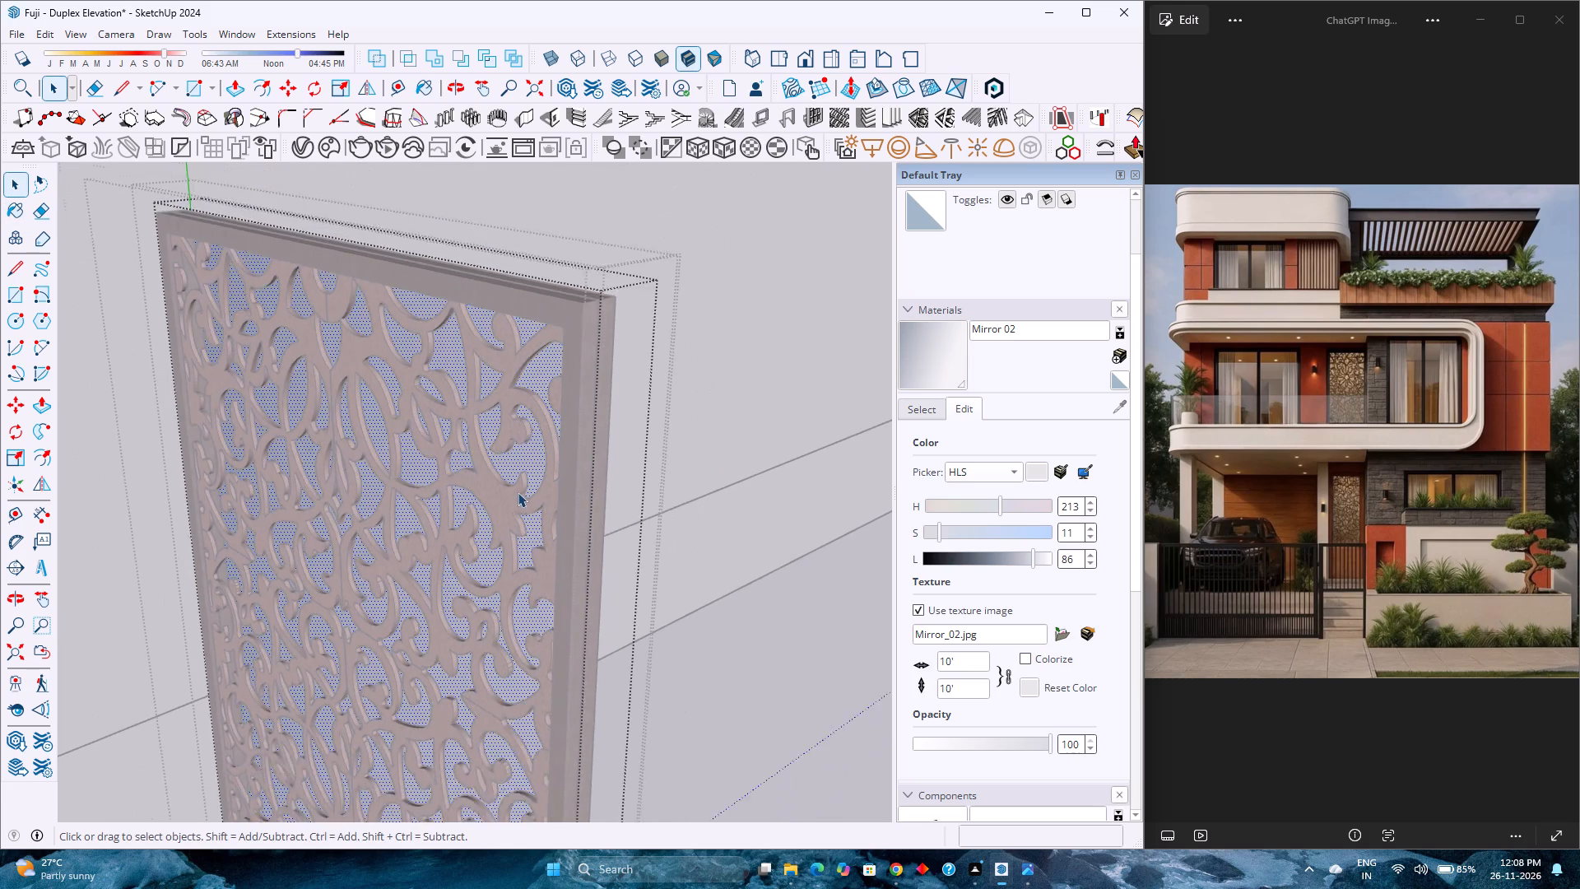
{"action": "scroll", "coordinate": [518, 492], "scroll_direction": "down", "scroll_amount": 4}
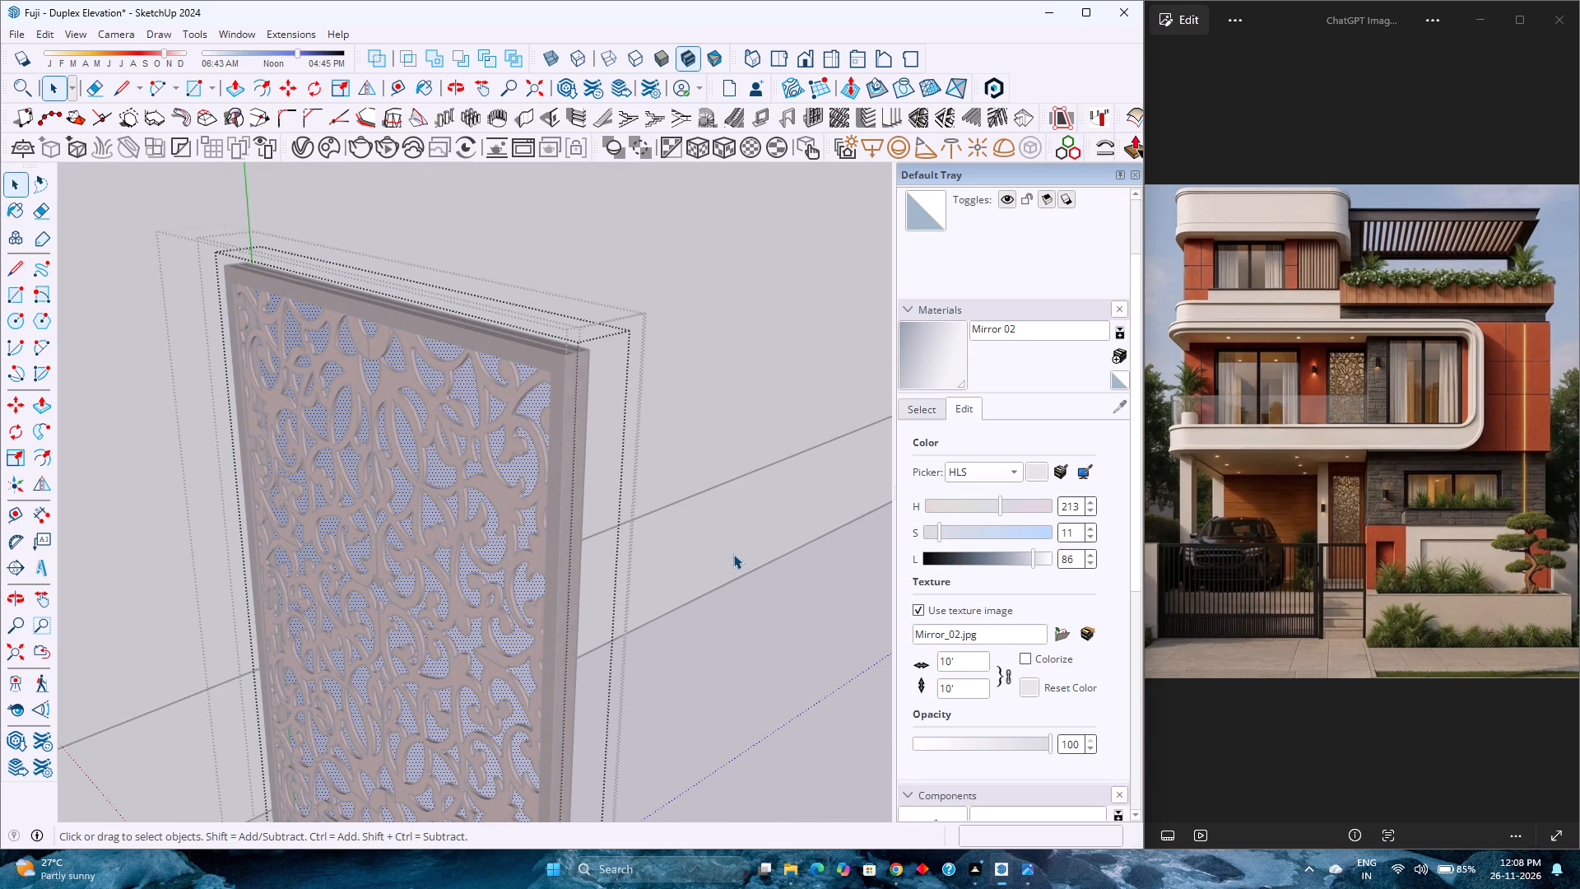
{"action": "scroll", "coordinate": [346, 566], "scroll_direction": "down", "scroll_amount": 4}
{"action": "middle_click_drag", "start_coordinate": [346, 566], "coordinate": [697, 427]}
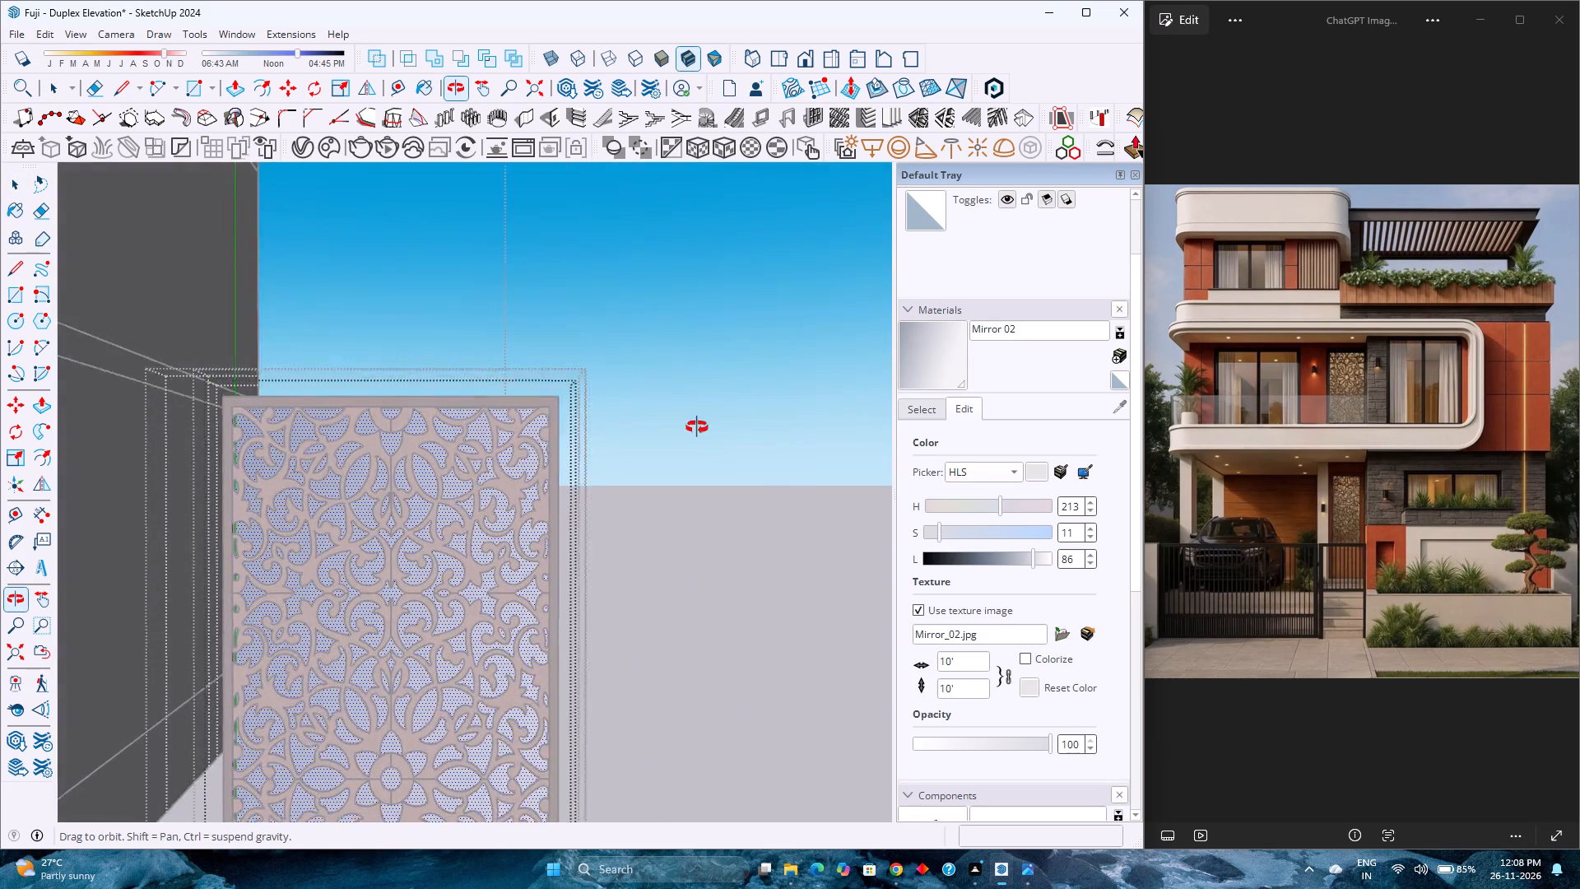
{"action": "middle_click_drag", "start_coordinate": [697, 427], "coordinate": [81, 612]}
{"action": "scroll", "coordinate": [242, 501], "scroll_direction": "up", "scroll_amount": 2}
{"action": "middle_click_drag", "start_coordinate": [259, 496], "coordinate": [402, 472]}
{"action": "middle_click", "coordinate": [402, 472]}
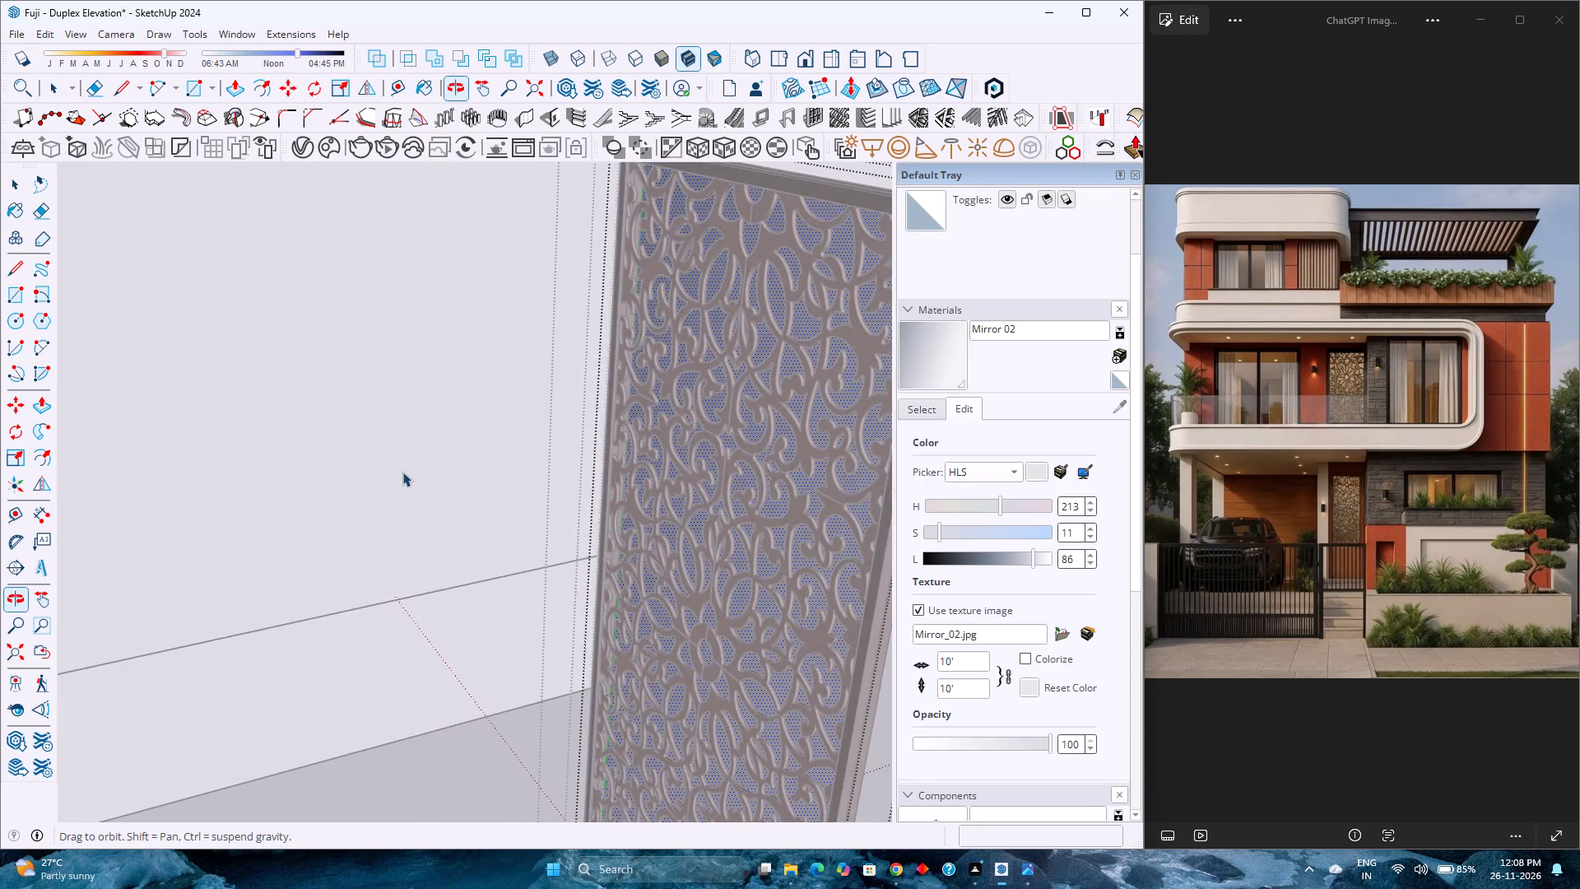
Paint the panel face behind the lattice with Translucent Glass Blue from the Glass and Mirrors collection.
{"action": "scroll", "coordinate": [402, 472], "scroll_direction": "down", "scroll_amount": 2}
{"action": "left_click", "coordinate": [927, 417]}
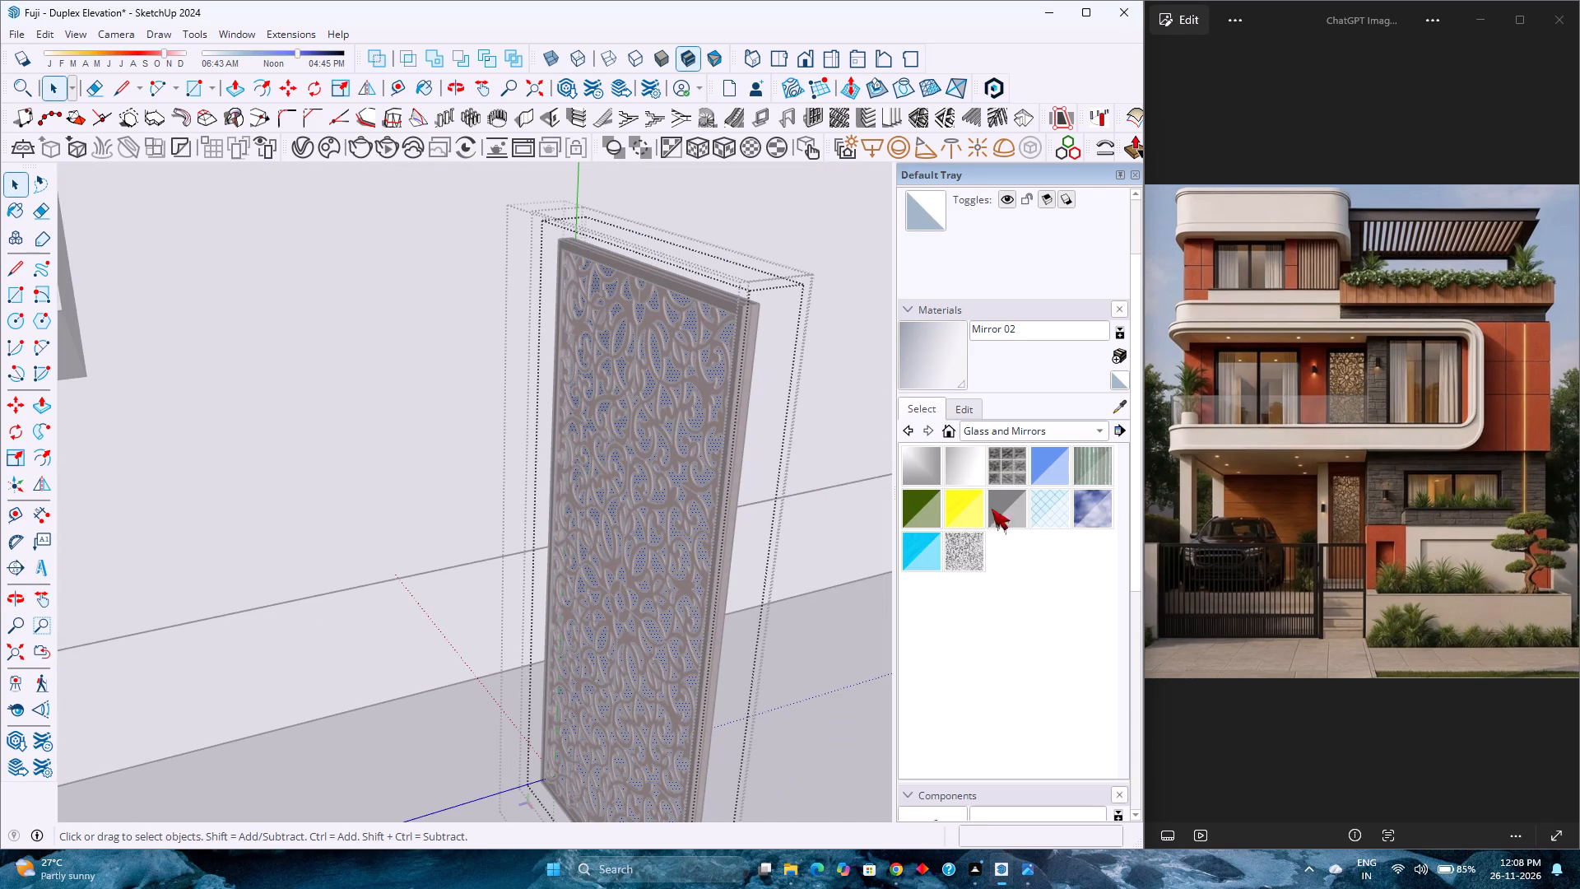
{"action": "left_click", "coordinate": [1048, 472]}
{"action": "scroll", "coordinate": [730, 347], "scroll_direction": "up", "scroll_amount": 7}
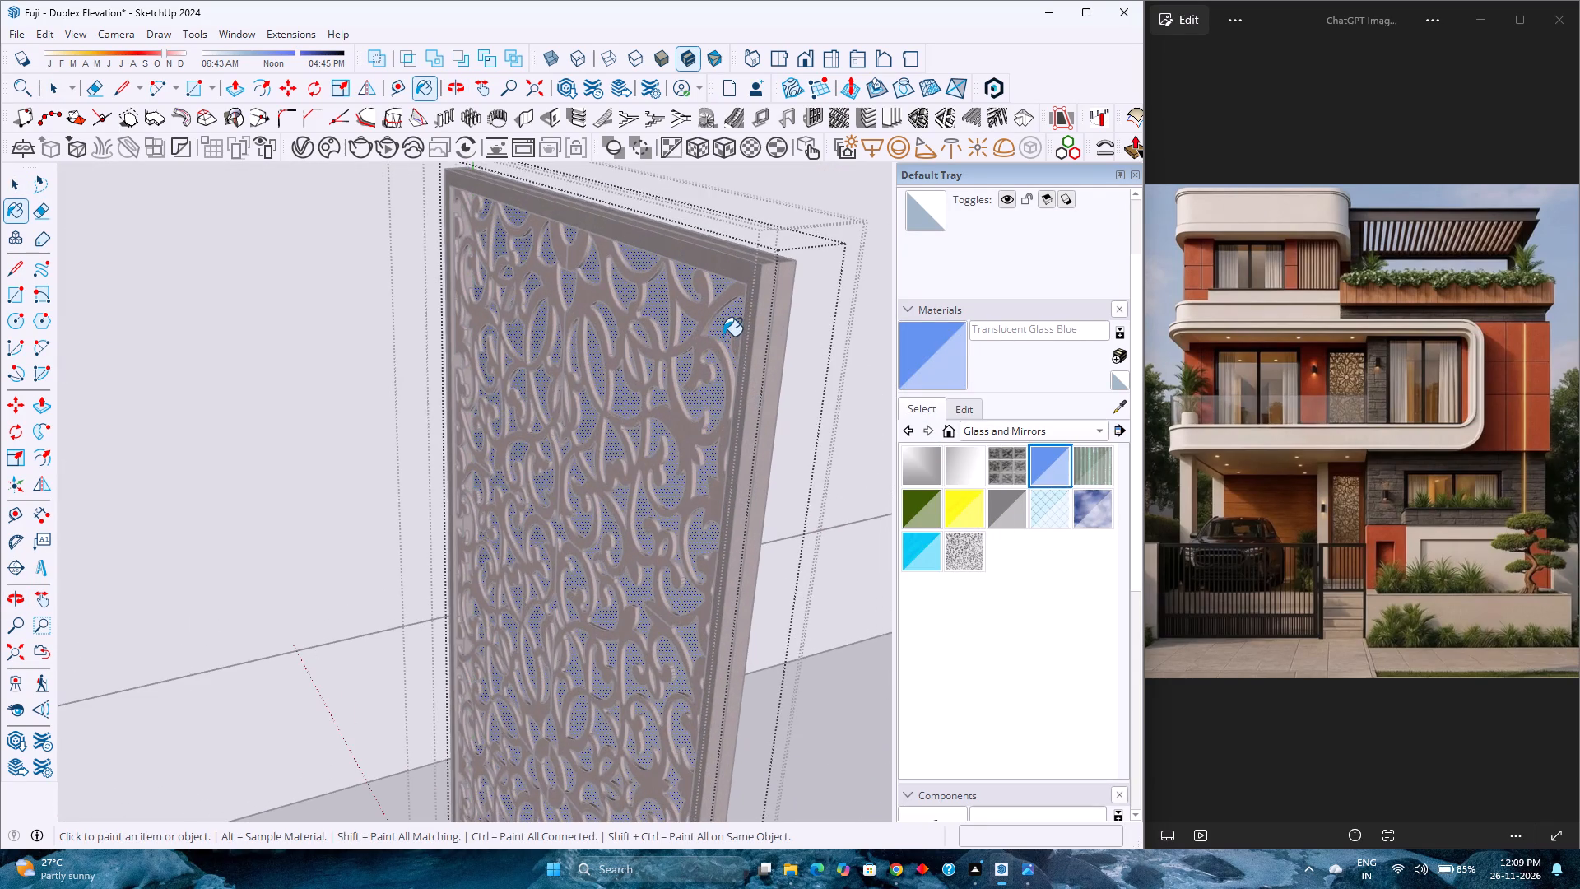
{"action": "left_click", "coordinate": [723, 336]}
Paint the reverse side of the panel face with Translucent Glass Blue as well.
{"action": "scroll", "coordinate": [723, 335], "scroll_direction": "up", "scroll_amount": 6}
{"action": "middle_click_drag", "start_coordinate": [696, 401], "coordinate": [411, 407]}
{"action": "middle_click_drag", "start_coordinate": [320, 407], "coordinate": [281, 409]}
{"action": "middle_click", "coordinate": [263, 410]}
{"action": "scroll", "coordinate": [261, 410], "scroll_direction": "down", "scroll_amount": 3}
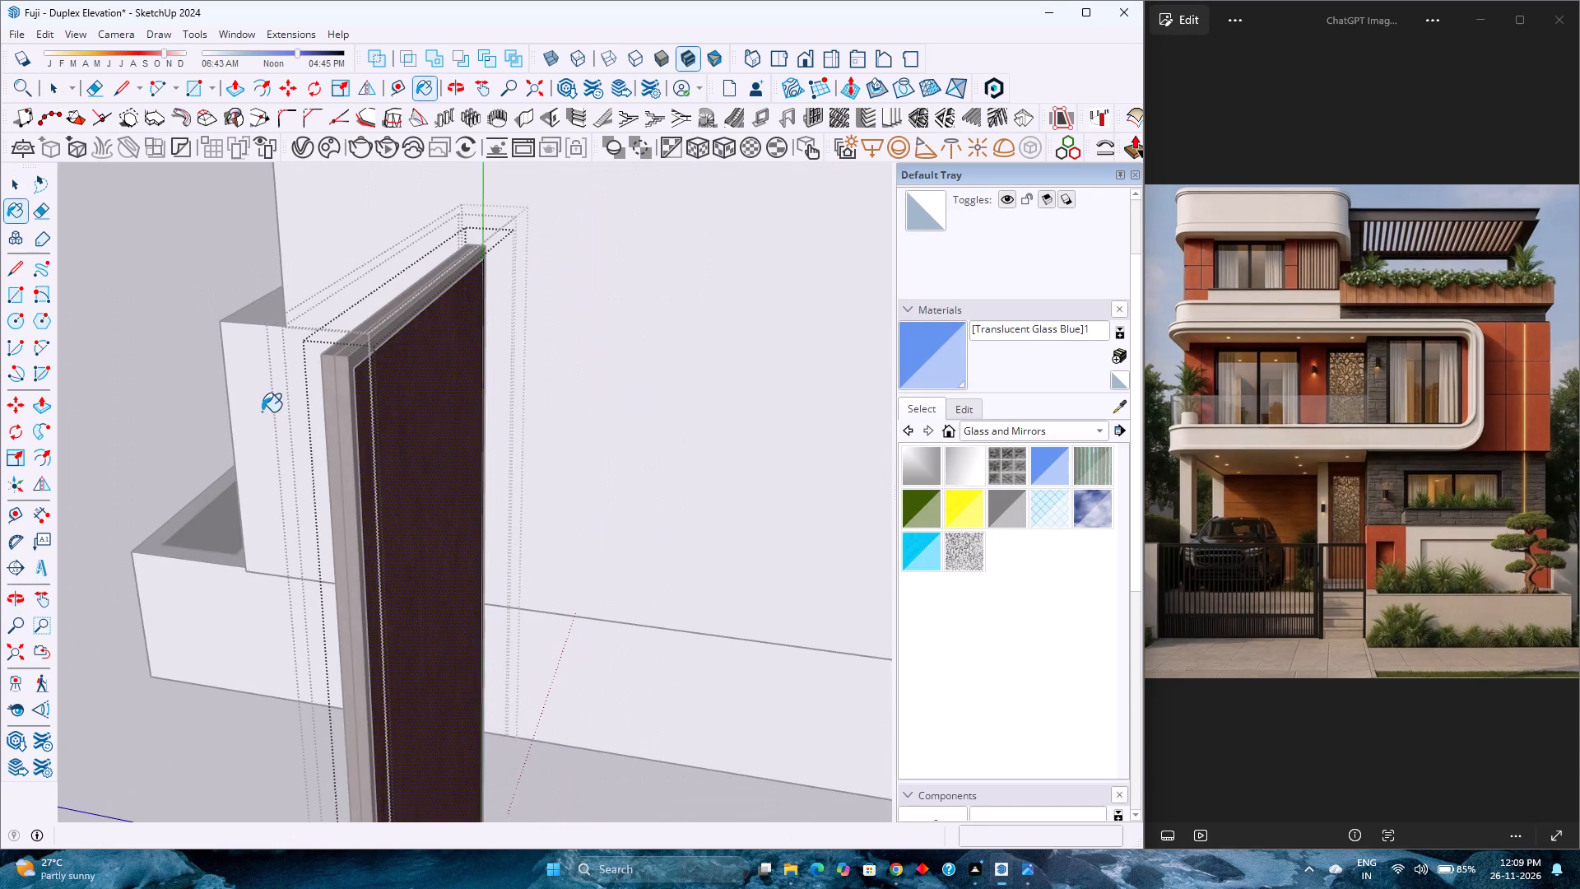
{"action": "scroll", "coordinate": [396, 478], "scroll_direction": "up", "scroll_amount": 1}
{"action": "middle_click_drag", "start_coordinate": [396, 478], "coordinate": [925, 431]}
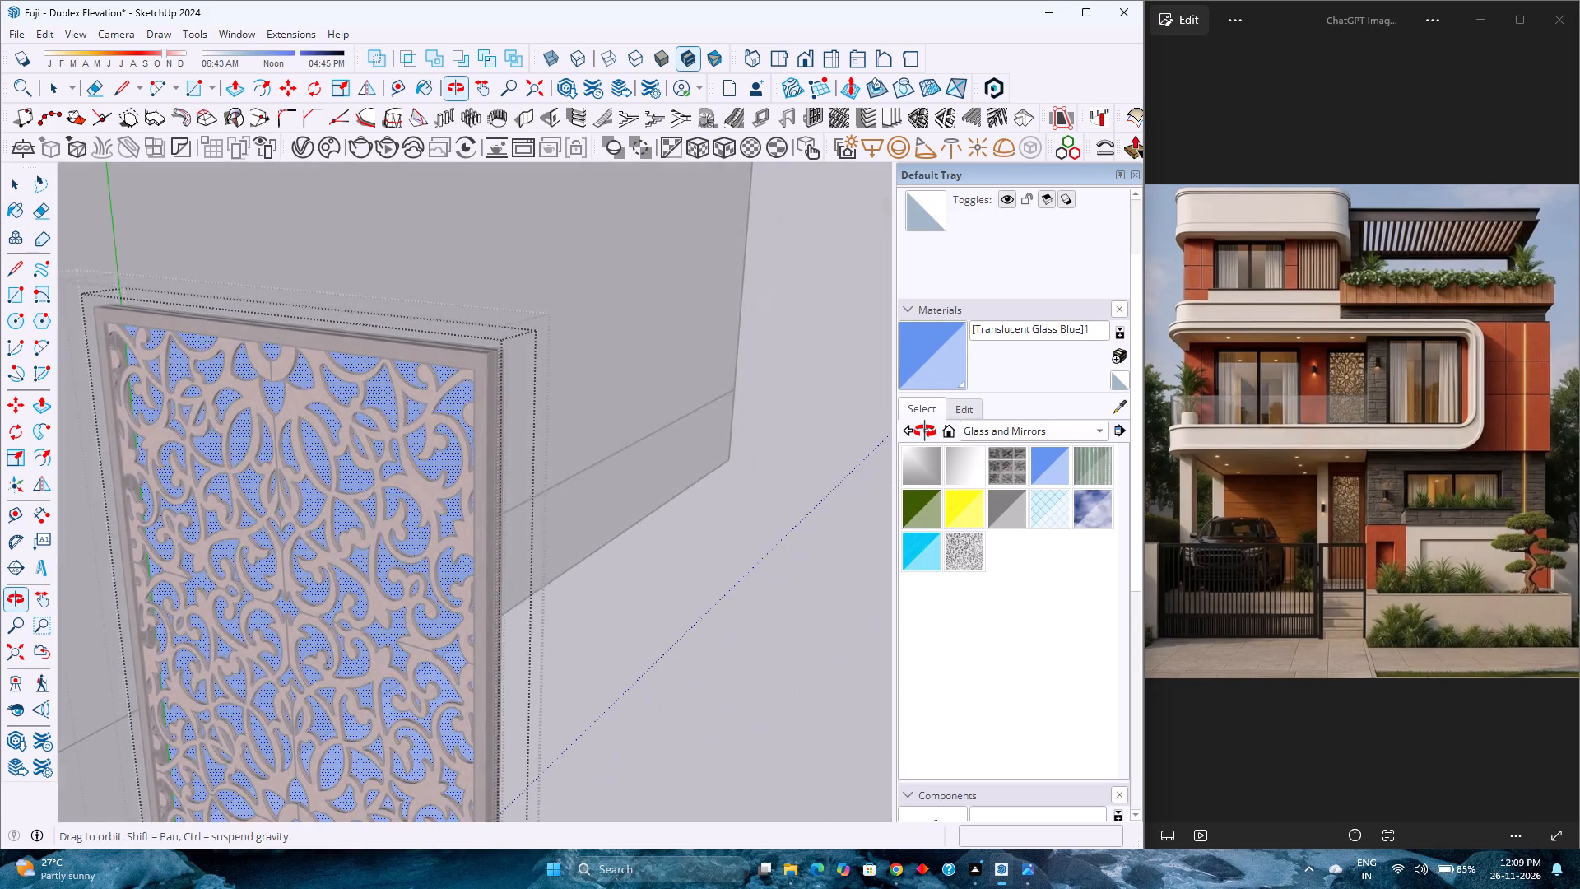
{"action": "middle_click_drag", "start_coordinate": [925, 431], "coordinate": [662, 447]}
{"action": "middle_click_drag", "start_coordinate": [523, 464], "coordinate": [554, 463]}
{"action": "middle_click", "coordinate": [555, 463]}
{"action": "middle_click", "coordinate": [556, 463]}
{"action": "scroll", "coordinate": [558, 460], "scroll_direction": "down", "scroll_amount": 4}
{"action": "middle_click_drag", "start_coordinate": [558, 462], "coordinate": [349, 481]}
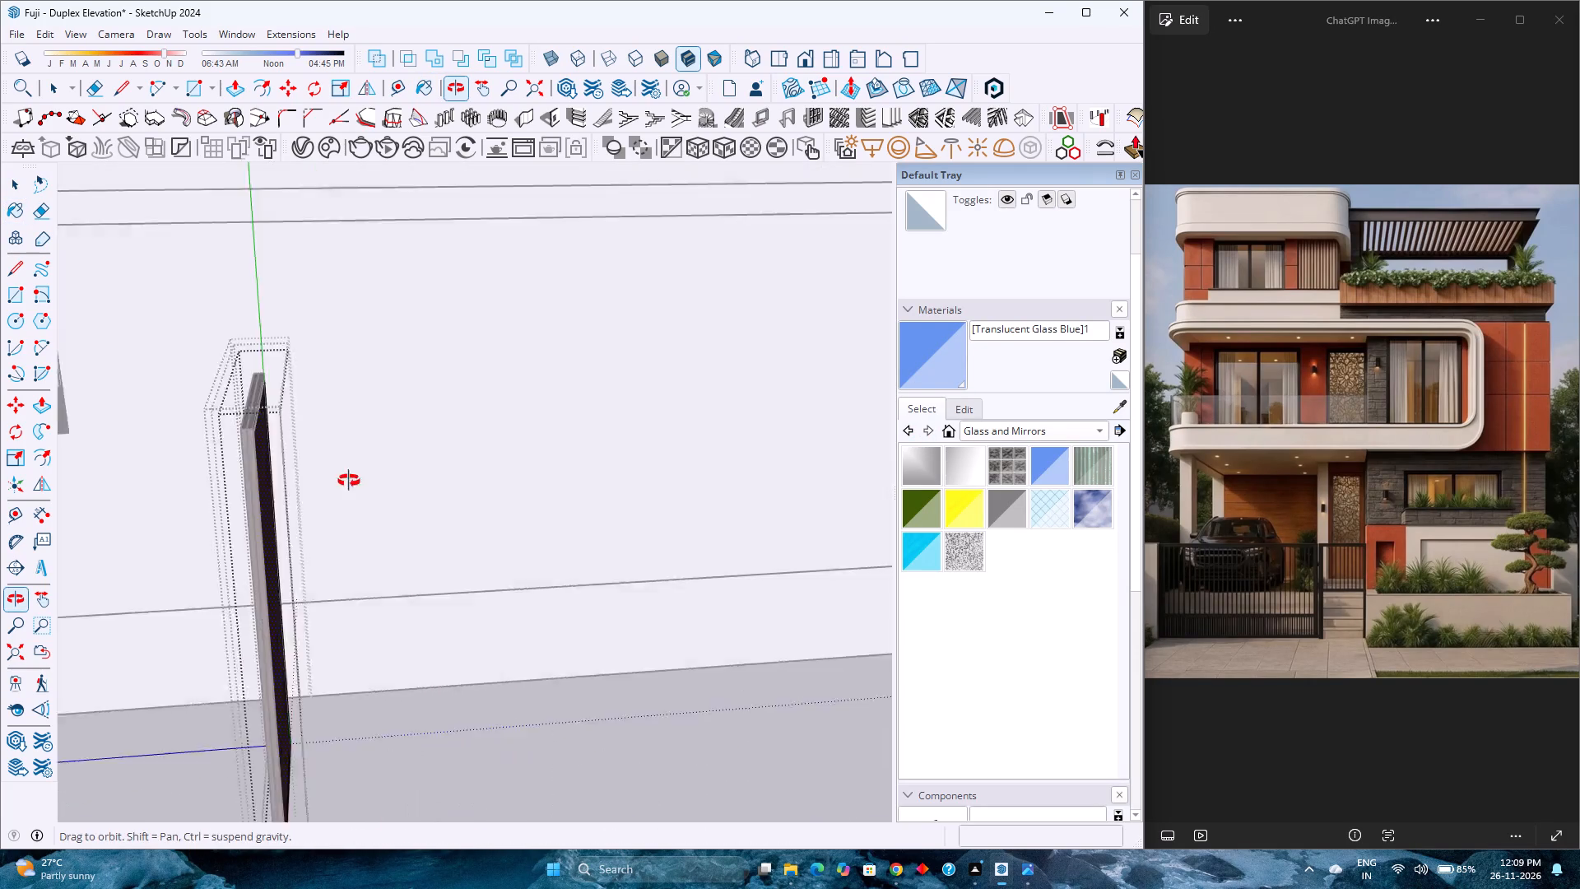
{"action": "middle_click_drag", "start_coordinate": [349, 481], "coordinate": [270, 494]}
{"action": "middle_click", "coordinate": [268, 495]}
{"action": "scroll", "coordinate": [264, 495], "scroll_direction": "down", "scroll_amount": 1}
{"action": "scroll", "coordinate": [194, 538], "scroll_direction": "up", "scroll_amount": 7}
{"action": "left_click", "coordinate": [161, 542]}
Inside the panel group, use Push/Pull to thicken the glass face by 12 mm.
{"action": "scroll", "coordinate": [188, 539], "scroll_direction": "up", "scroll_amount": 1}
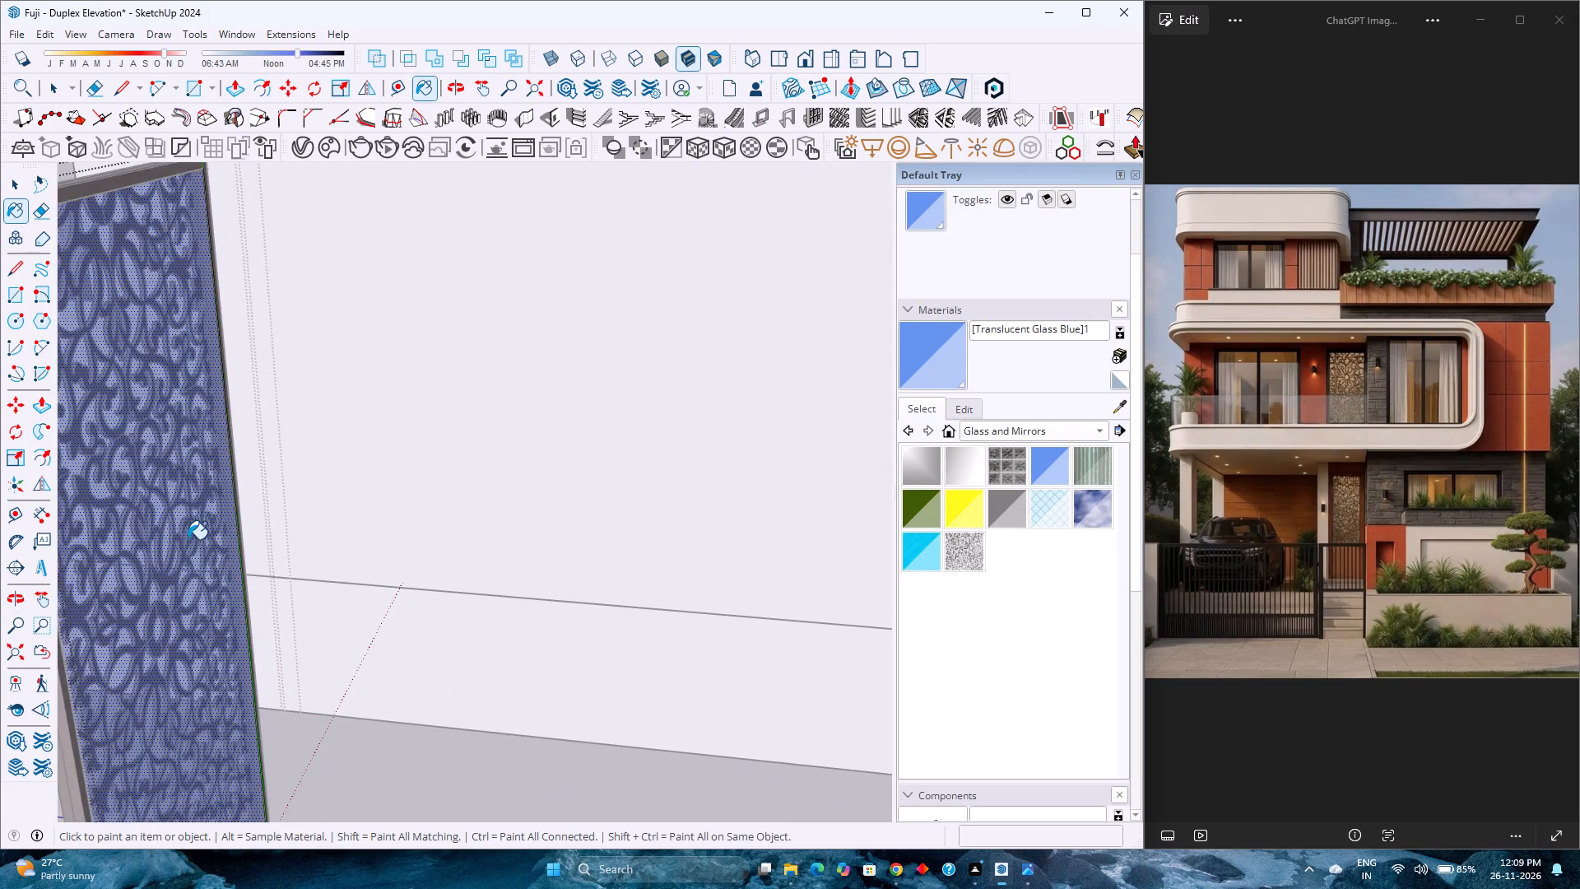
{"action": "scroll", "coordinate": [188, 539], "scroll_direction": "up", "scroll_amount": 3}
{"action": "middle_click_drag", "start_coordinate": [193, 538], "coordinate": [381, 453], "text": "shift"}
{"action": "middle_click", "coordinate": [383, 453], "text": "shift"}
{"action": "scroll", "coordinate": [389, 451], "scroll_direction": "down", "scroll_amount": 2}
{"action": "scroll", "coordinate": [409, 652], "scroll_direction": "up", "scroll_amount": 2}
{"action": "middle_click_drag", "start_coordinate": [407, 650], "coordinate": [422, 431], "text": "shift"}
{"action": "middle_click", "coordinate": [423, 415], "text": "shift"}
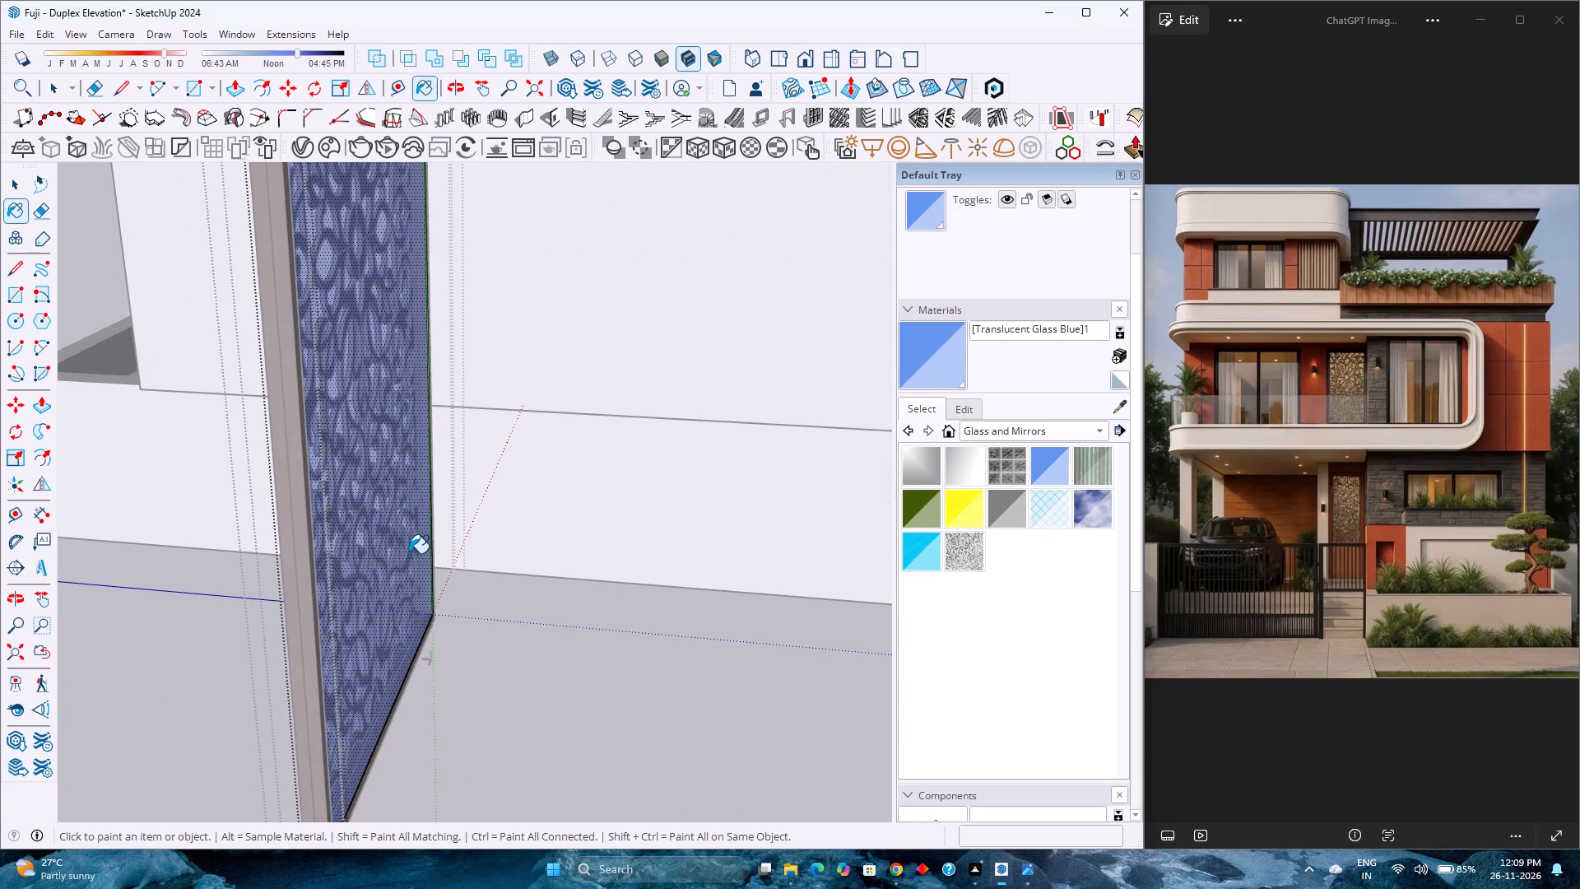
{"action": "scroll", "coordinate": [410, 552], "scroll_direction": "up", "scroll_amount": 5}
{"action": "middle_click_drag", "start_coordinate": [399, 589], "coordinate": [374, 457], "text": "shift"}
{"action": "middle_click", "coordinate": [374, 457], "text": "shift"}
{"action": "scroll", "coordinate": [430, 579], "scroll_direction": "up", "scroll_amount": 12}
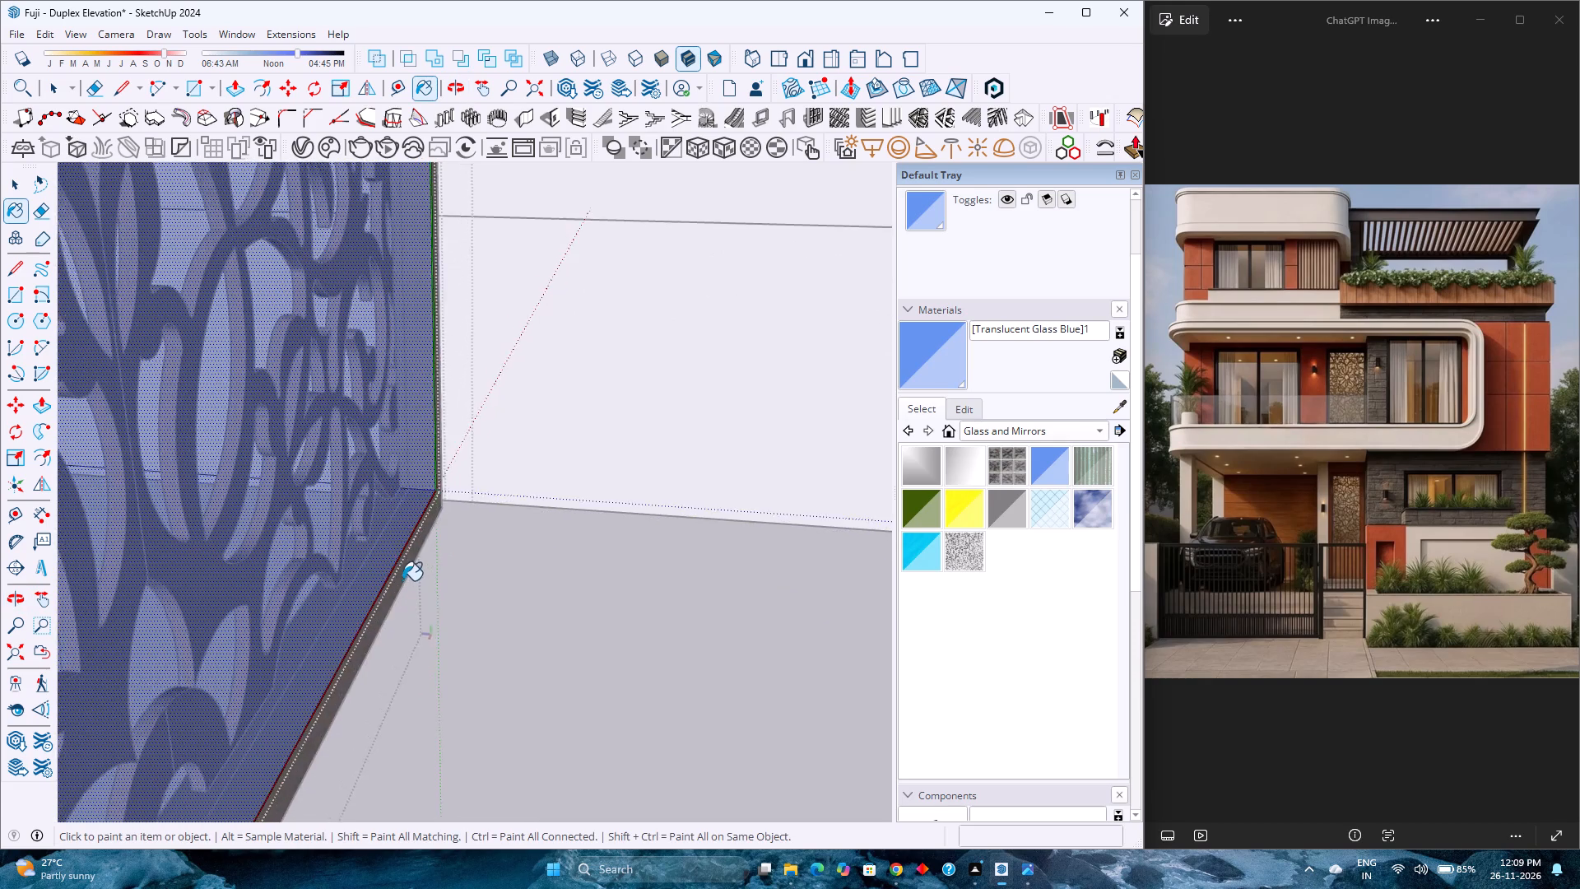
{"action": "scroll", "coordinate": [402, 580], "scroll_direction": "up", "scroll_amount": 6}
{"action": "middle_click_drag", "start_coordinate": [397, 575], "coordinate": [400, 547]}
{"action": "scroll", "coordinate": [400, 547], "scroll_direction": "down", "scroll_amount": 8}
{"action": "key", "text": "space"}
{"action": "scroll", "coordinate": [400, 547], "scroll_direction": "down", "scroll_amount": 5}
{"action": "left_click", "coordinate": [531, 579]}
{"action": "scroll", "coordinate": [467, 577], "scroll_direction": "down", "scroll_amount": 1}
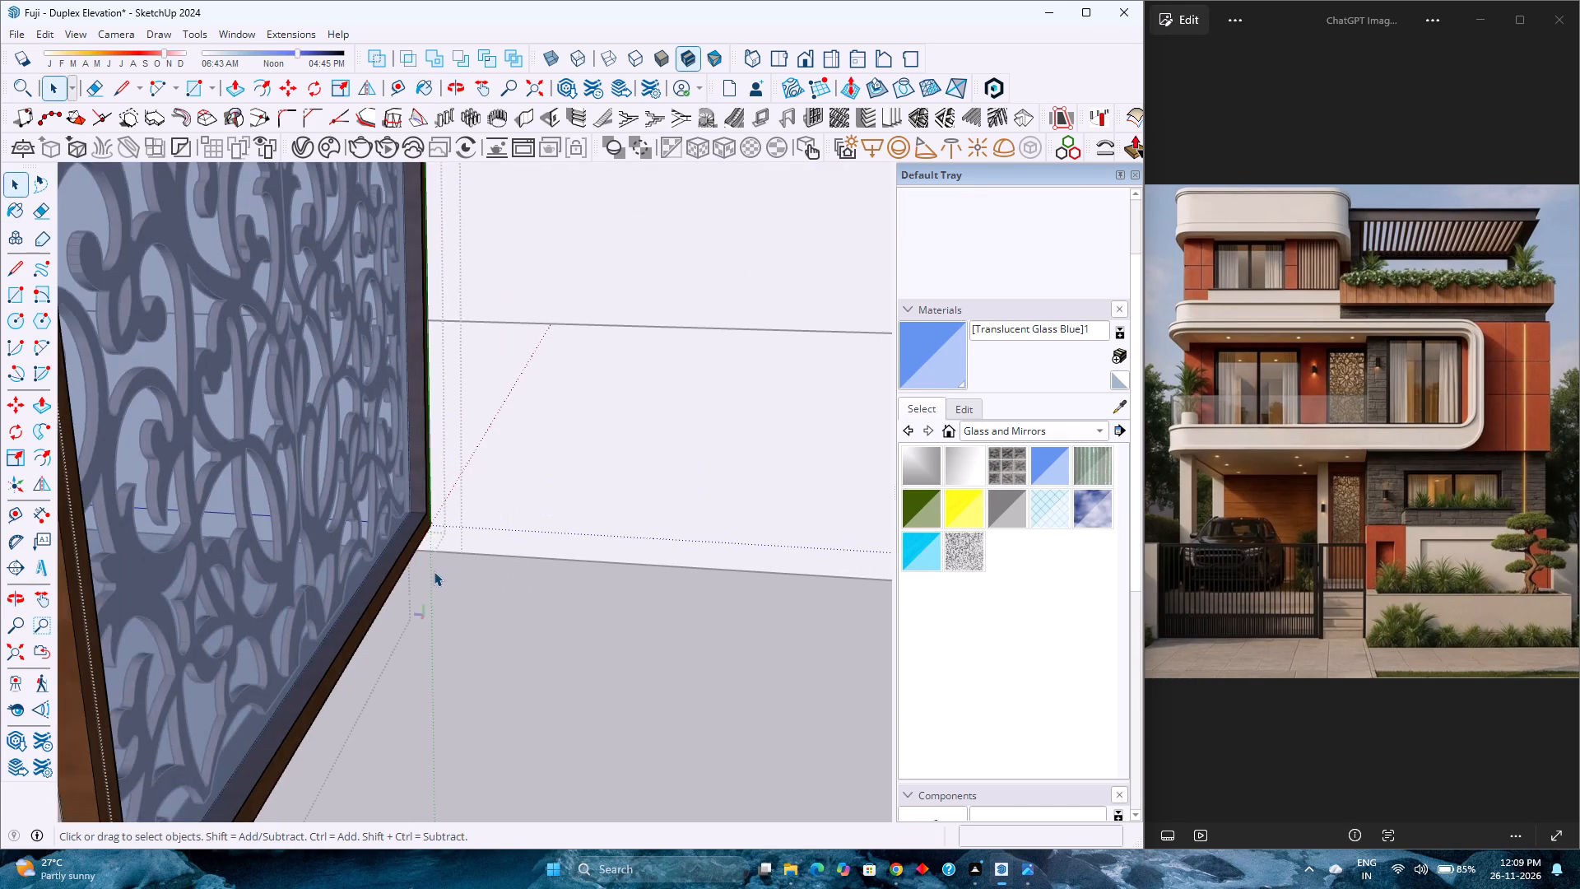
{"action": "scroll", "coordinate": [434, 571], "scroll_direction": "down", "scroll_amount": 3}
{"action": "double_click", "coordinate": [393, 537]}
{"action": "scroll", "coordinate": [393, 537], "scroll_direction": "up", "scroll_amount": 9}
{"action": "key", "text": "p"}
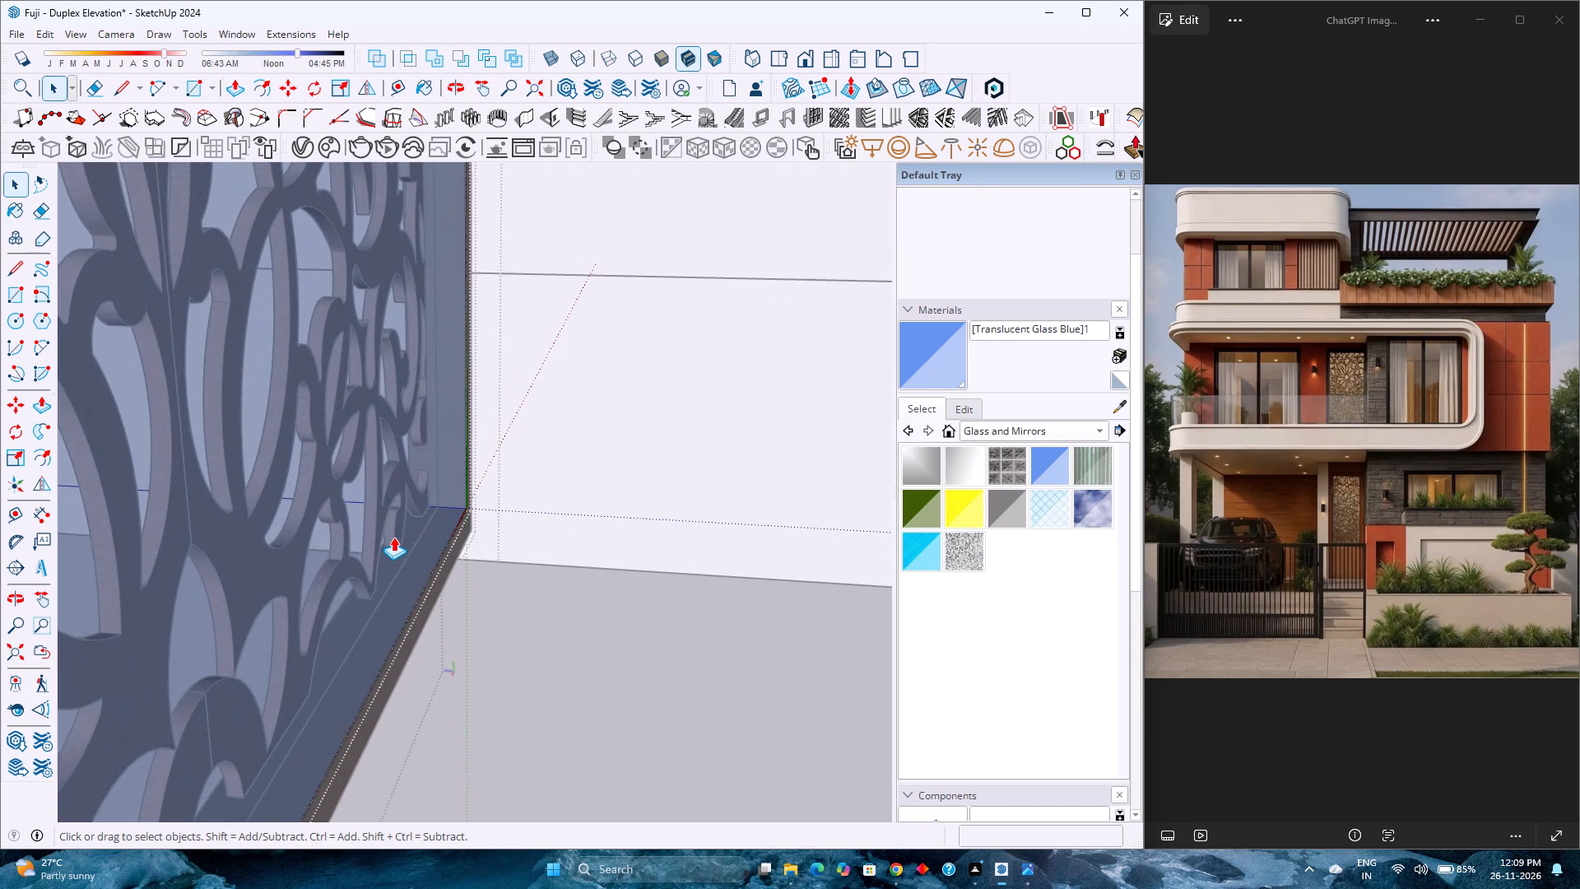
{"action": "left_click", "coordinate": [393, 537]}
{"action": "type", "text": "12mm"}
{"action": "key", "text": "Return"}
{"action": "key", "text": "space"}
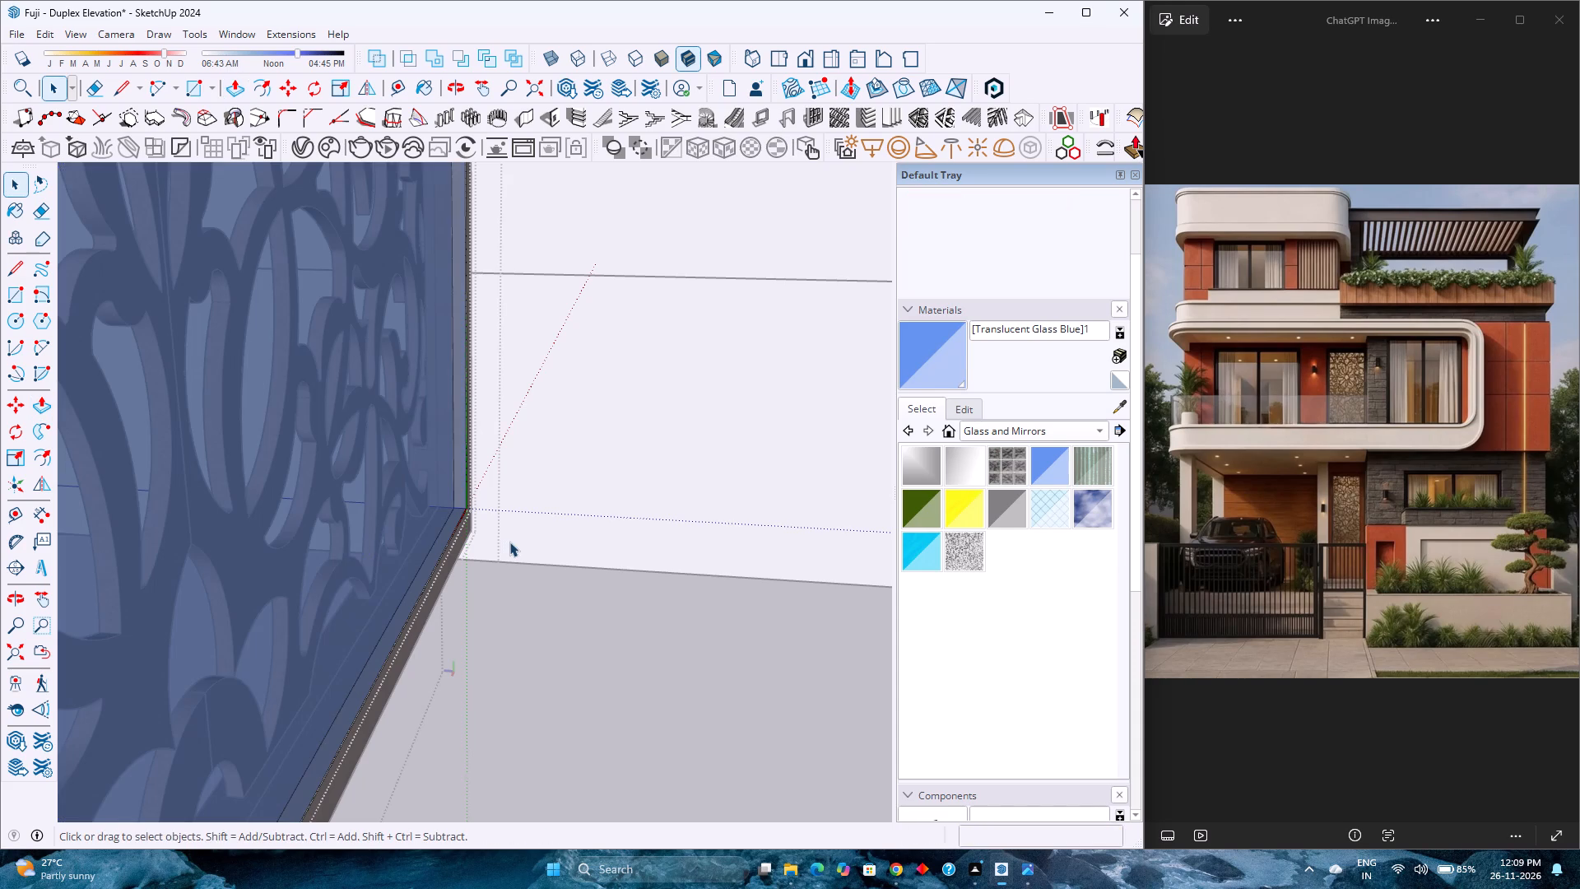
Move the glass panel group 0.25 inch within the frame, away from the jali lattice.
{"action": "left_click", "coordinate": [509, 542]}
{"action": "left_click", "coordinate": [369, 526]}
{"action": "scroll", "coordinate": [369, 526], "scroll_direction": "down", "scroll_amount": 3}
{"action": "key", "text": "m"}
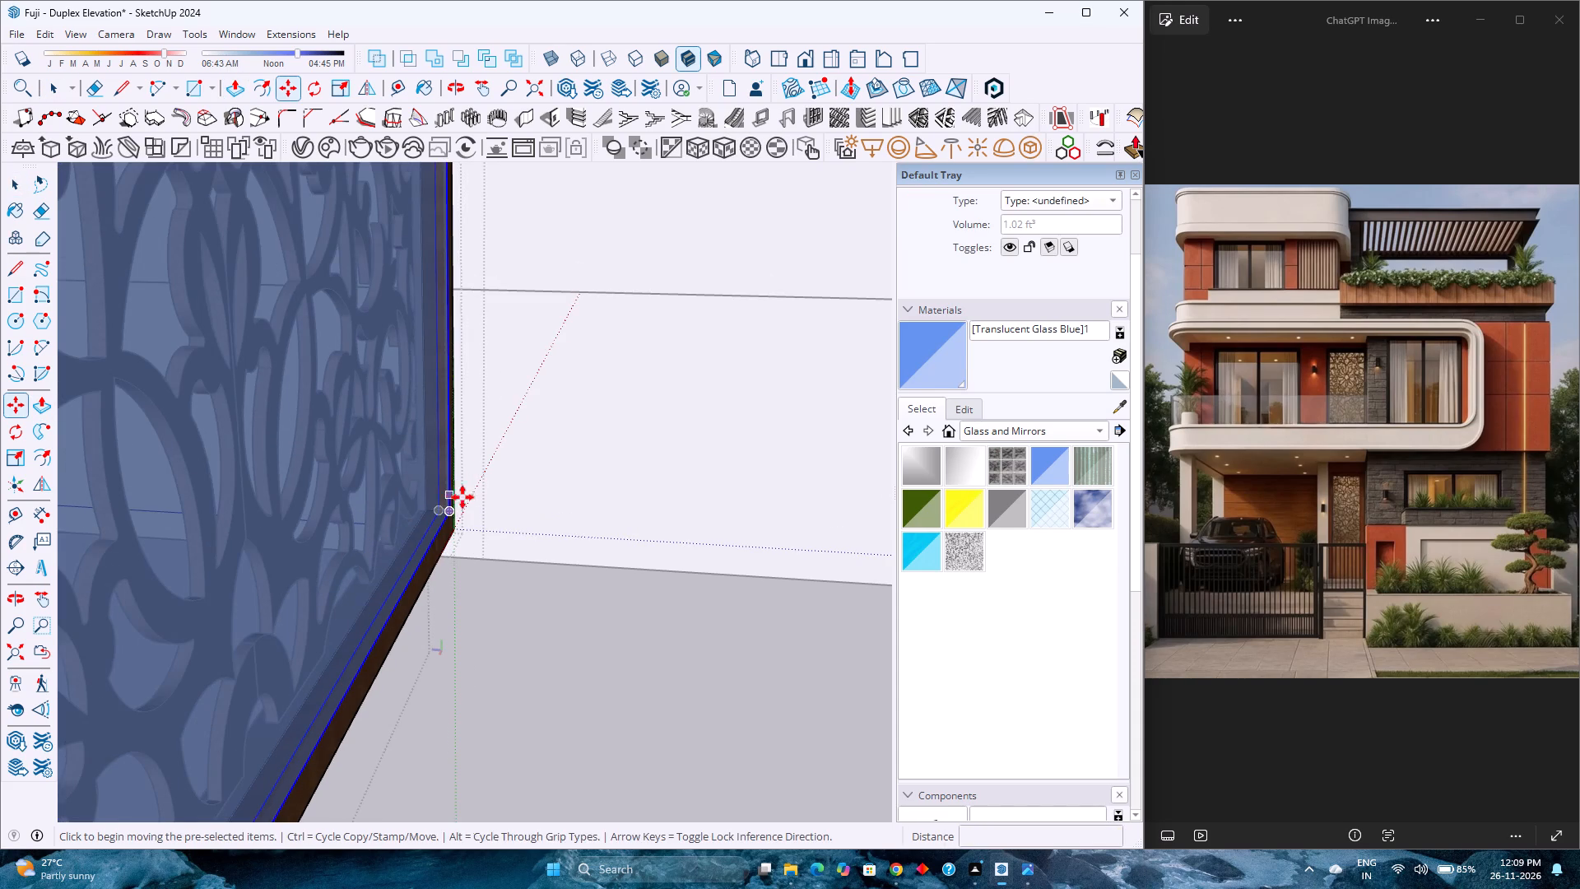
{"action": "scroll", "coordinate": [458, 496], "scroll_direction": "up", "scroll_amount": 13}
{"action": "left_click", "coordinate": [427, 519]}
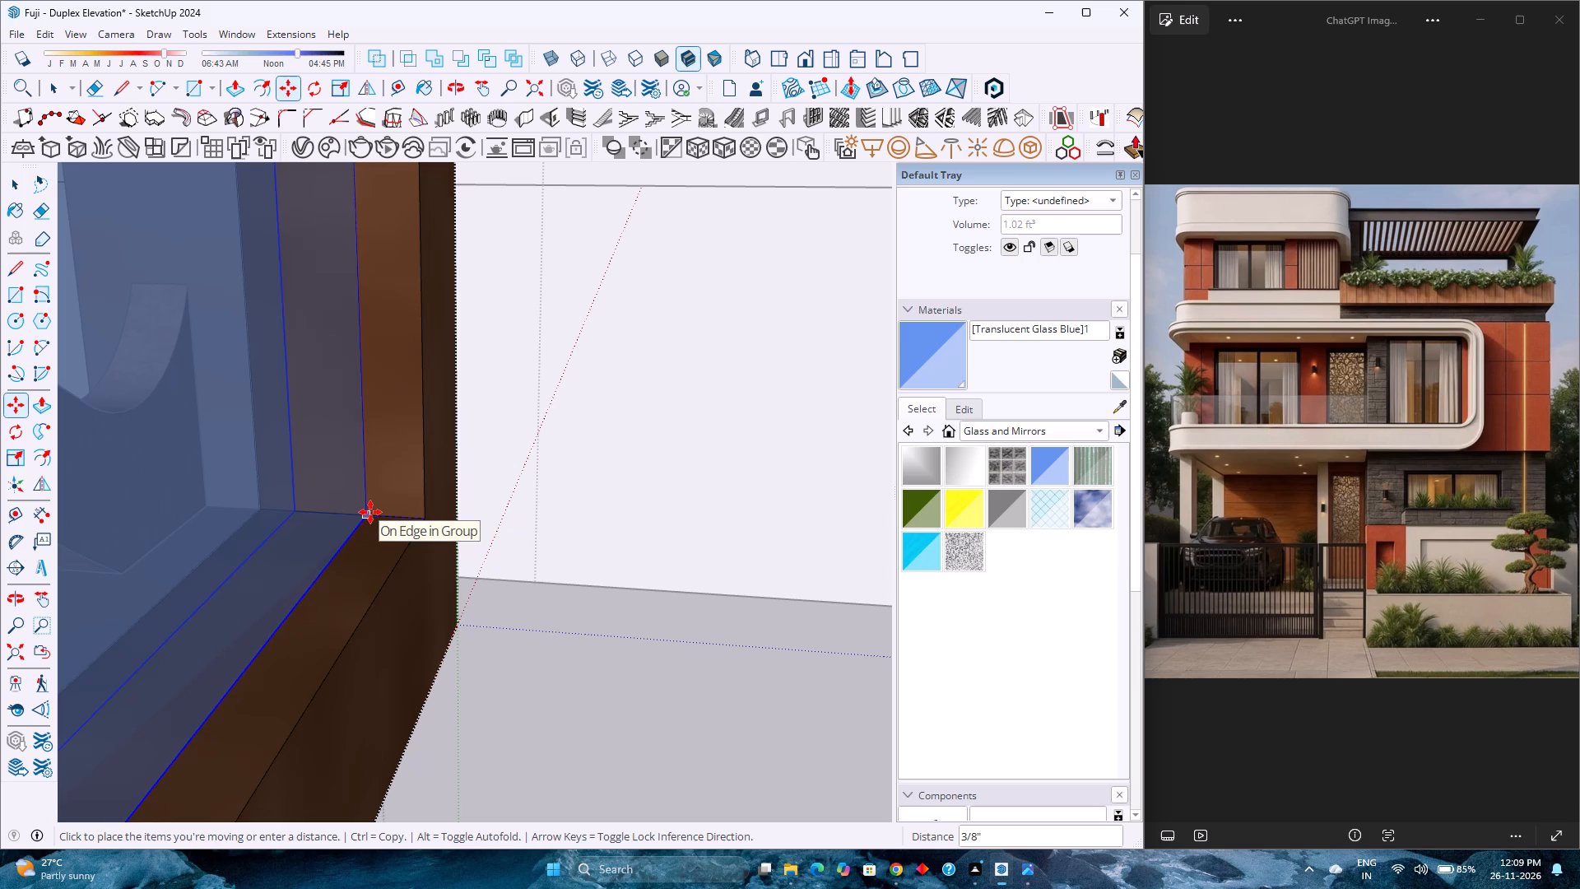
{"action": "key", "text": "0"}
{"action": "key", "text": "period"}
{"action": "type", "text": "25"}
{"action": "key", "text": "Return"}
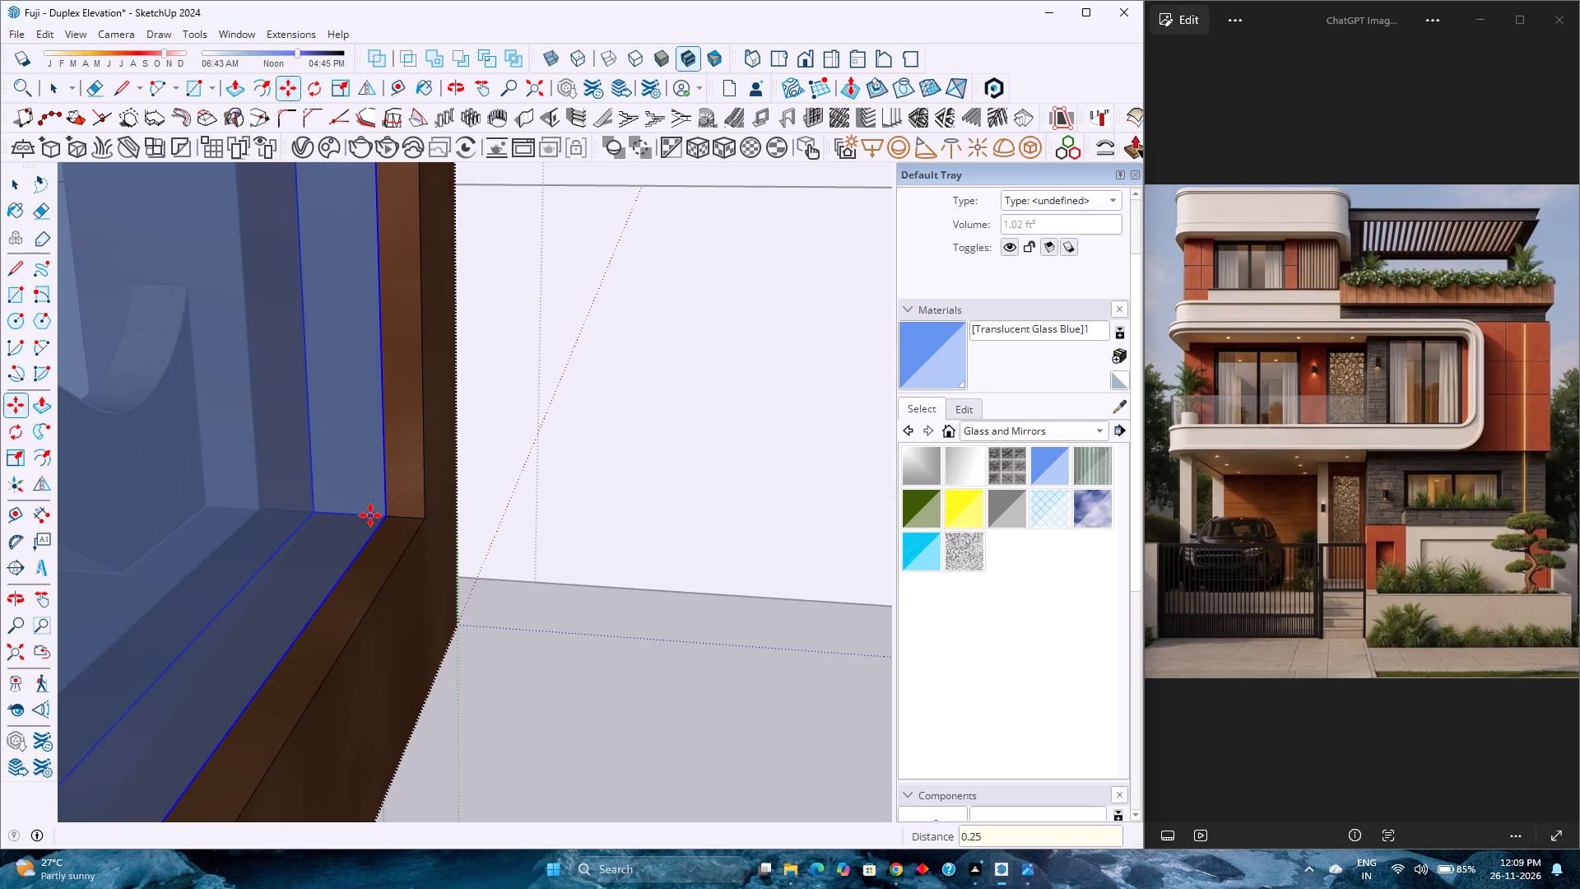
{"action": "scroll", "coordinate": [518, 552], "scroll_direction": "down", "scroll_amount": 4}
{"action": "key", "text": "space"}
{"action": "scroll", "coordinate": [521, 556], "scroll_direction": "down", "scroll_amount": 4}
{"action": "left_click", "coordinate": [620, 631]}
Examine the framed jali and its glass panel from the sides and the front.
{"action": "scroll", "coordinate": [514, 598], "scroll_direction": "down", "scroll_amount": 3}
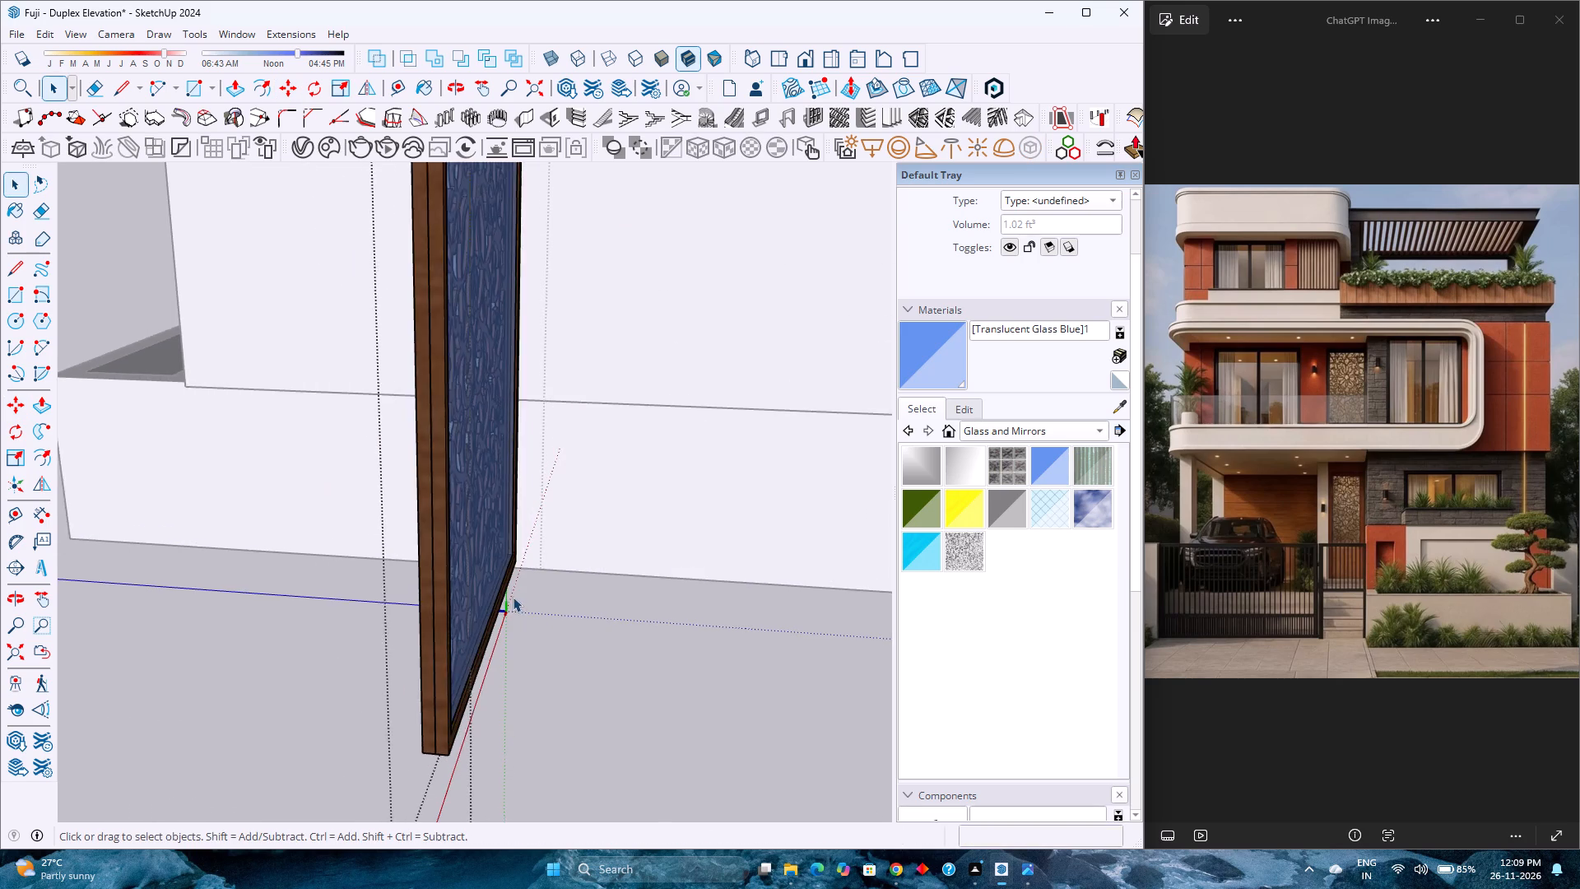
{"action": "scroll", "coordinate": [513, 597], "scroll_direction": "down", "scroll_amount": 4}
{"action": "middle_click_drag", "start_coordinate": [549, 555], "coordinate": [384, 662], "text": "shift"}
{"action": "middle_click_drag", "start_coordinate": [362, 650], "coordinate": [520, 659]}
{"action": "scroll", "coordinate": [506, 631], "scroll_direction": "down", "scroll_amount": 4}
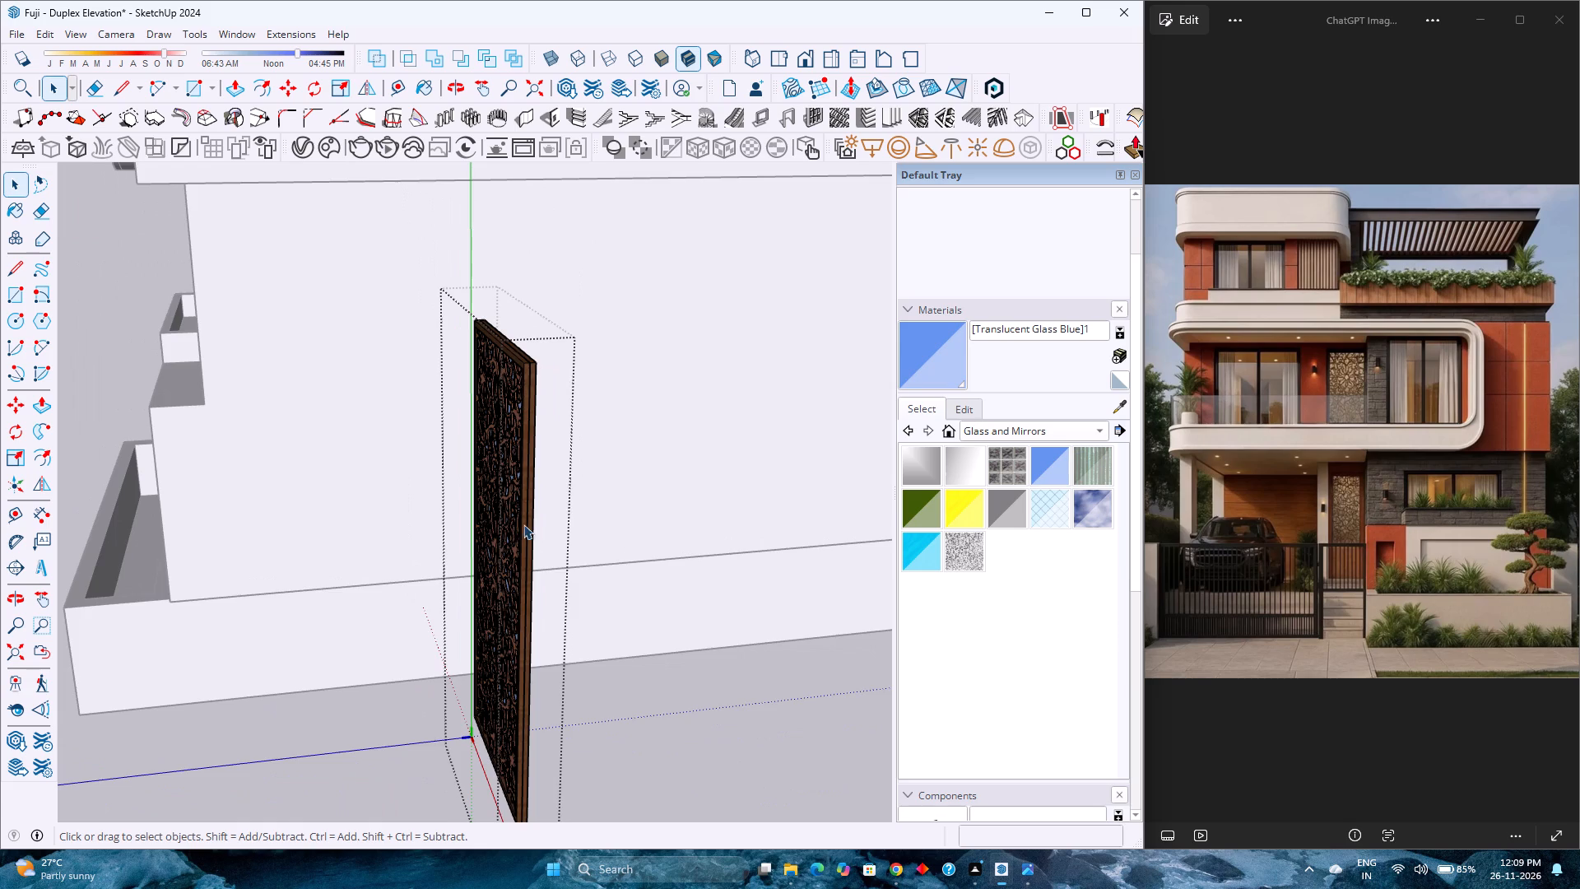
{"action": "scroll", "coordinate": [523, 420], "scroll_direction": "up", "scroll_amount": 14}
{"action": "middle_click_drag", "start_coordinate": [537, 351], "coordinate": [533, 370]}
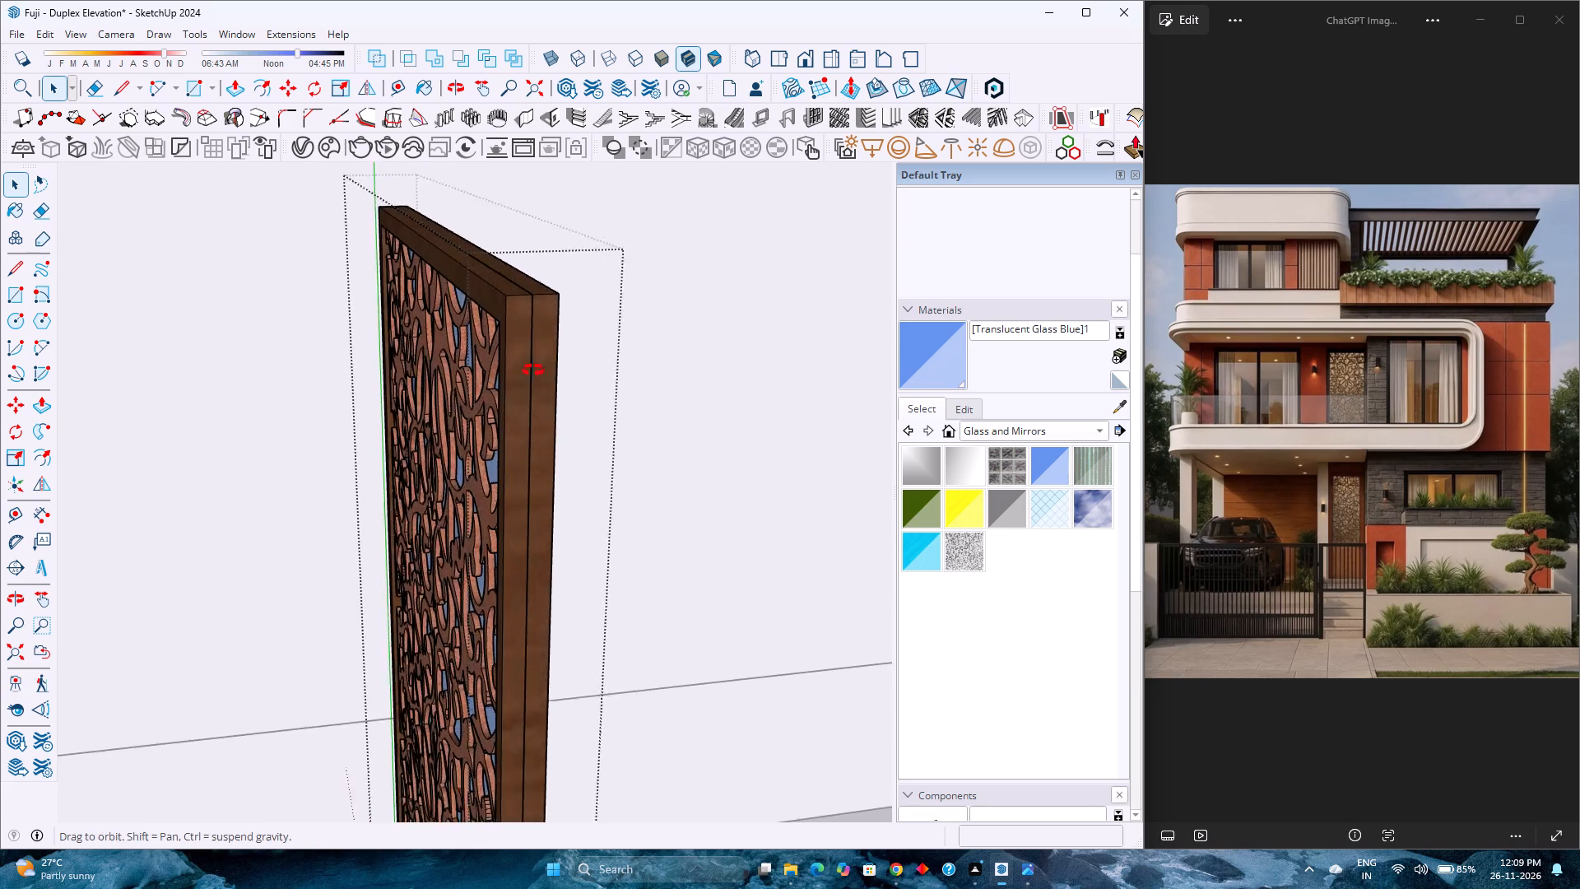
{"action": "middle_click_drag", "start_coordinate": [533, 370], "coordinate": [554, 617]}
{"action": "scroll", "coordinate": [544, 584], "scroll_direction": "down", "scroll_amount": 8}
{"action": "middle_click_drag", "start_coordinate": [518, 542], "coordinate": [467, 661], "text": "shift"}
{"action": "middle_click_drag", "start_coordinate": [458, 660], "coordinate": [736, 583]}
{"action": "middle_click", "coordinate": [736, 583]}
{"action": "left_click", "coordinate": [685, 564]}
{"action": "middle_click_drag", "start_coordinate": [456, 622], "coordinate": [620, 494]}
{"action": "middle_click", "coordinate": [628, 489]}
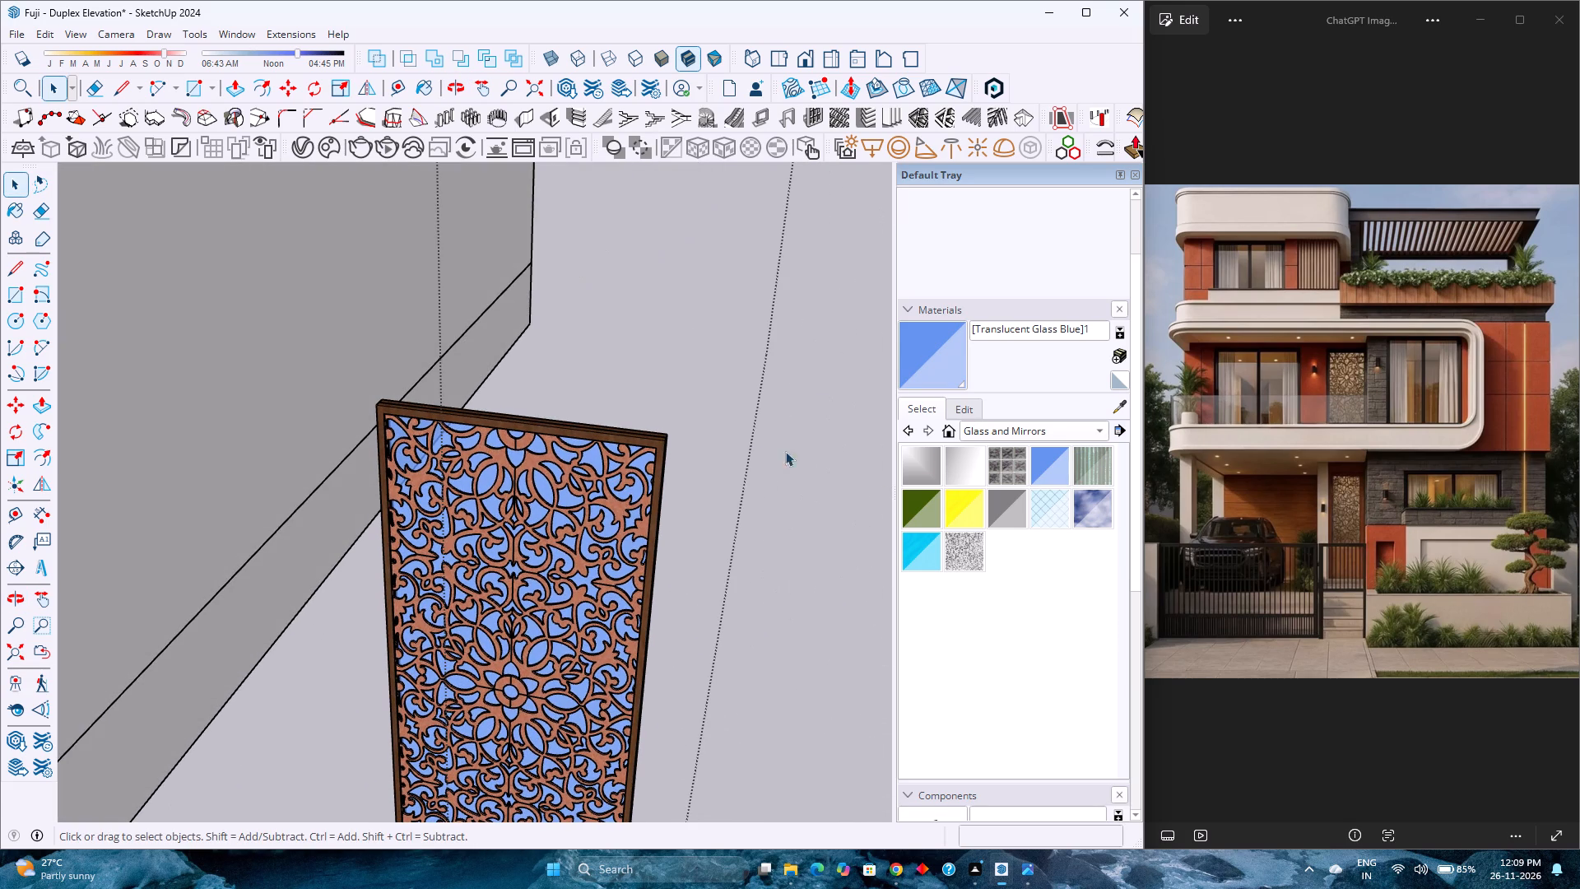
Set the Translucent Glass Blue material's HLS saturation to 33 and luminance to 81.
{"action": "left_click", "coordinate": [973, 408]}
{"action": "left_click_drag", "start_coordinate": [1003, 555], "coordinate": [1026, 561]}
{"action": "left_click_drag", "start_coordinate": [1021, 533], "coordinate": [966, 541]}
{"action": "scroll", "coordinate": [604, 597], "scroll_direction": "down", "scroll_amount": 4}
{"action": "left_click", "coordinate": [687, 646]}
Move the Jali component by its bottom corner to the bottom corner of the wall opening beside the entrance steps.
{"action": "scroll", "coordinate": [667, 653], "scroll_direction": "down", "scroll_amount": 4}
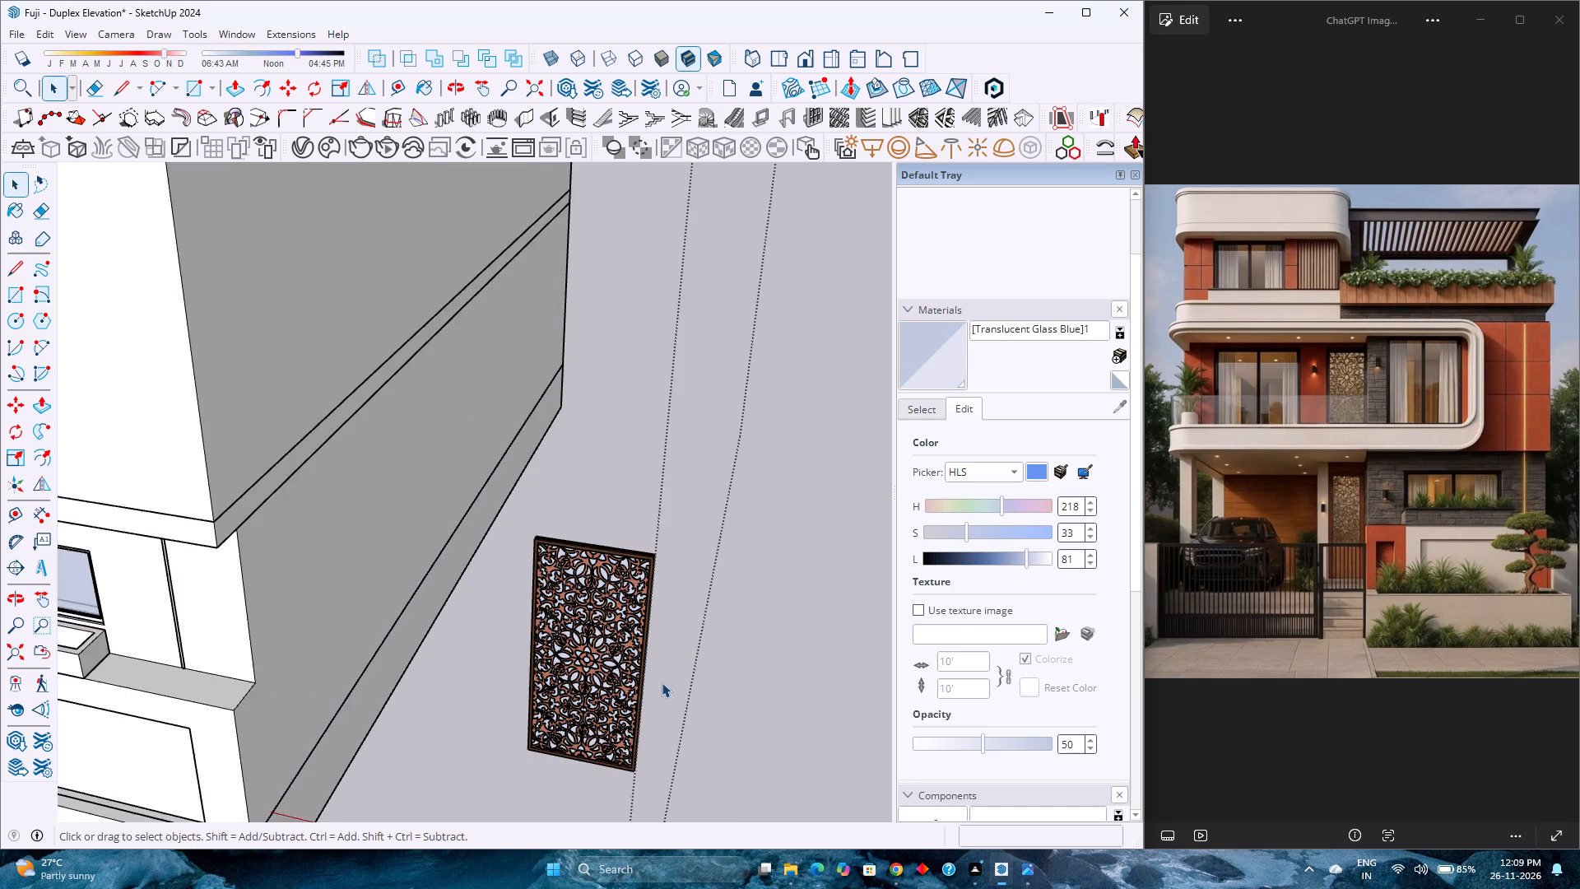
{"action": "middle_click_drag", "start_coordinate": [662, 682], "coordinate": [652, 608]}
{"action": "key", "text": "m"}
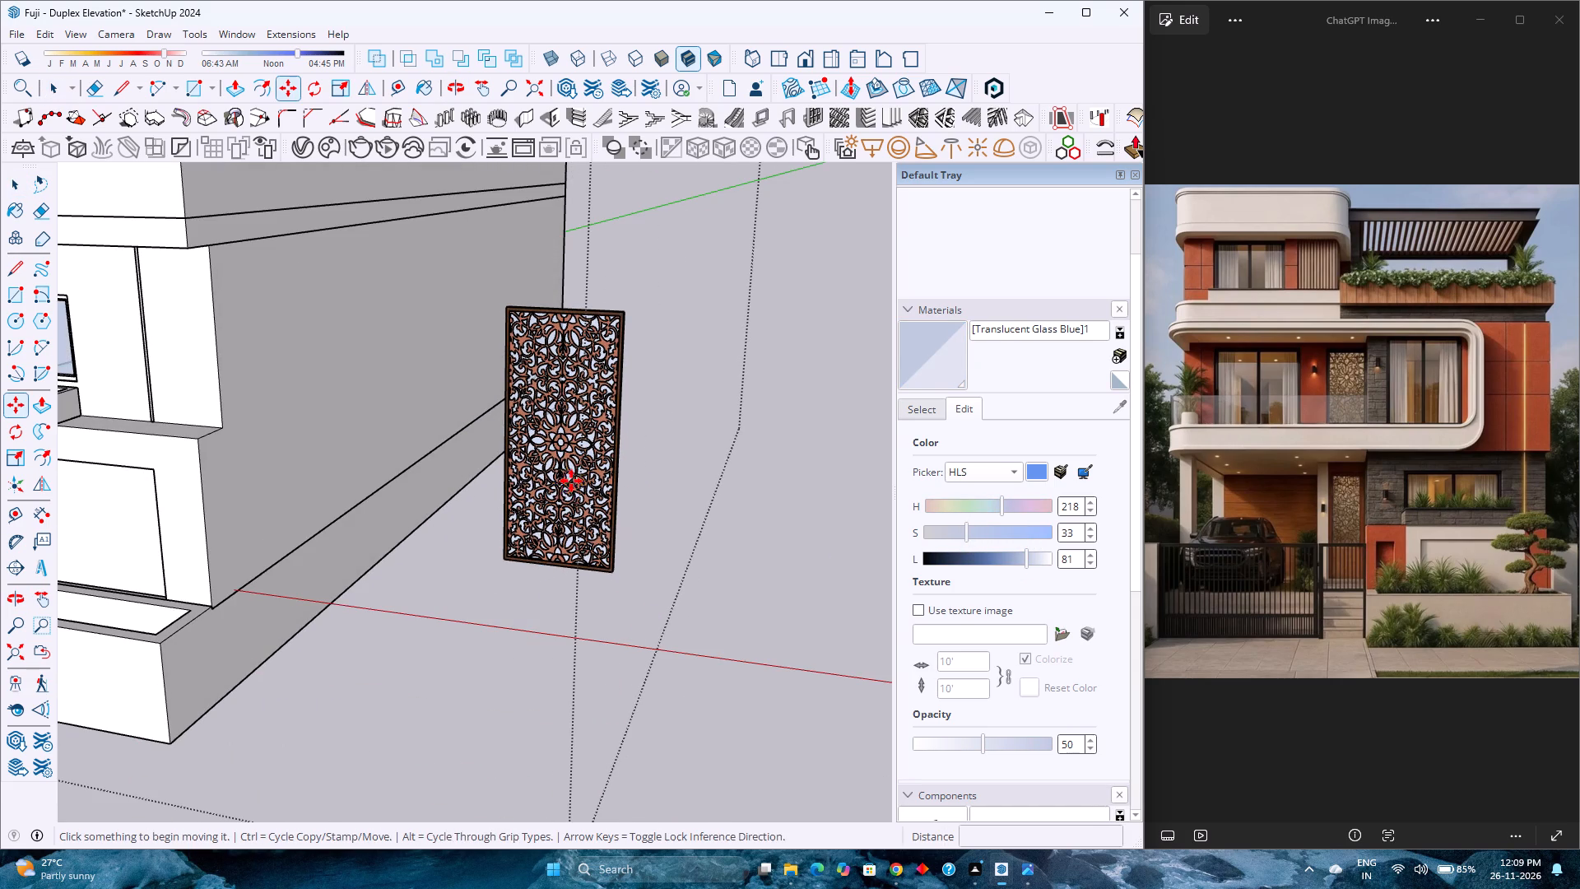
{"action": "scroll", "coordinate": [504, 559], "scroll_direction": "up", "scroll_amount": 11}
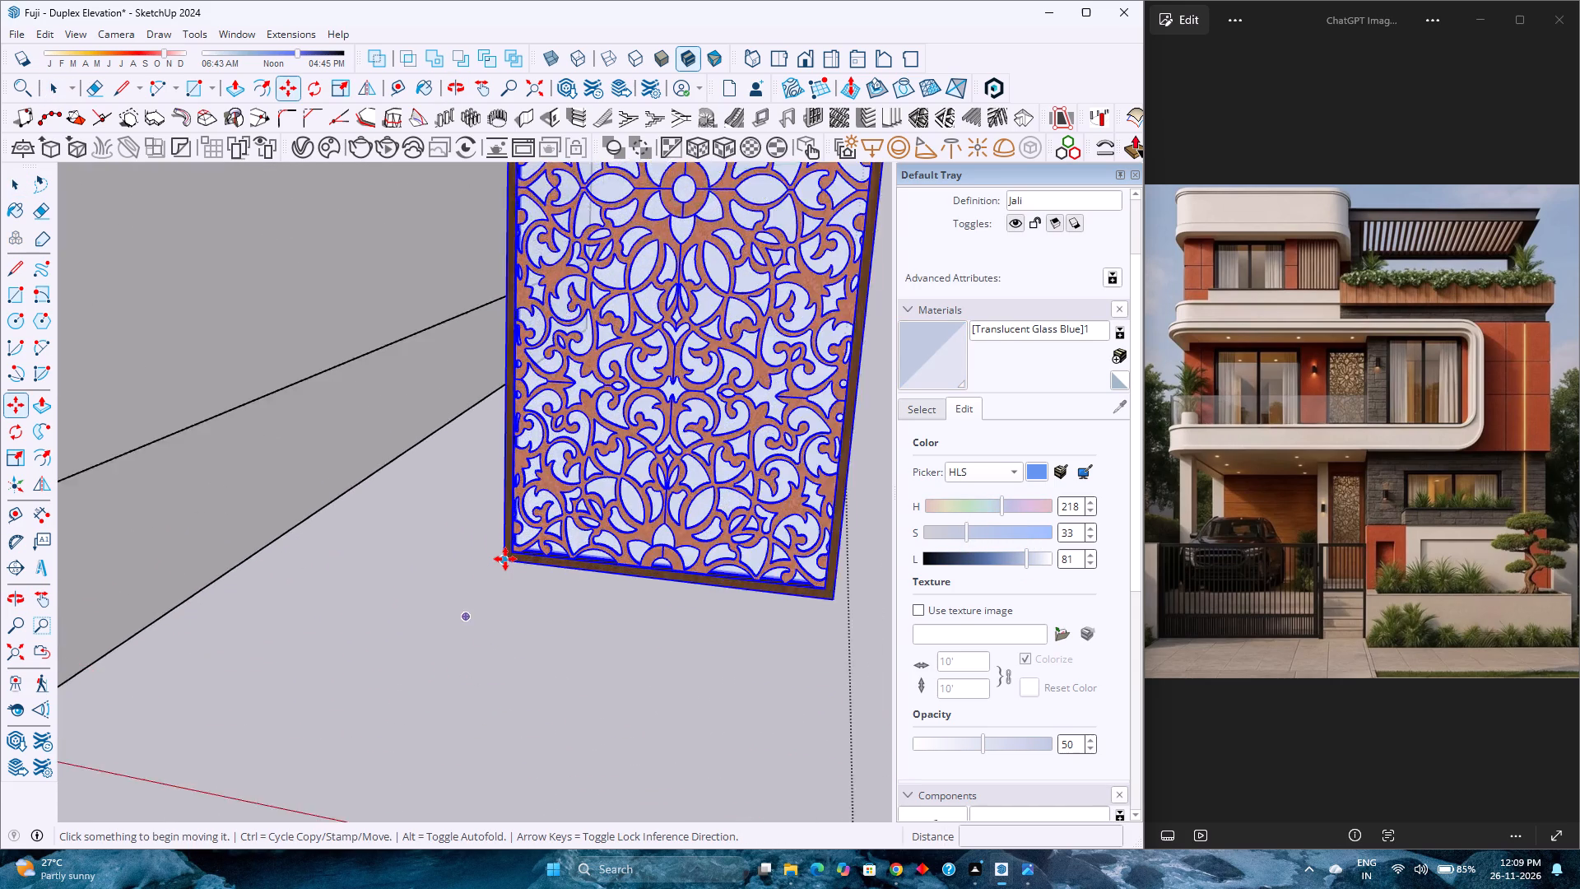
{"action": "scroll", "coordinate": [505, 559], "scroll_direction": "up", "scroll_amount": 7}
{"action": "left_click", "coordinate": [504, 561]}
{"action": "scroll", "coordinate": [458, 592], "scroll_direction": "down", "scroll_amount": 8}
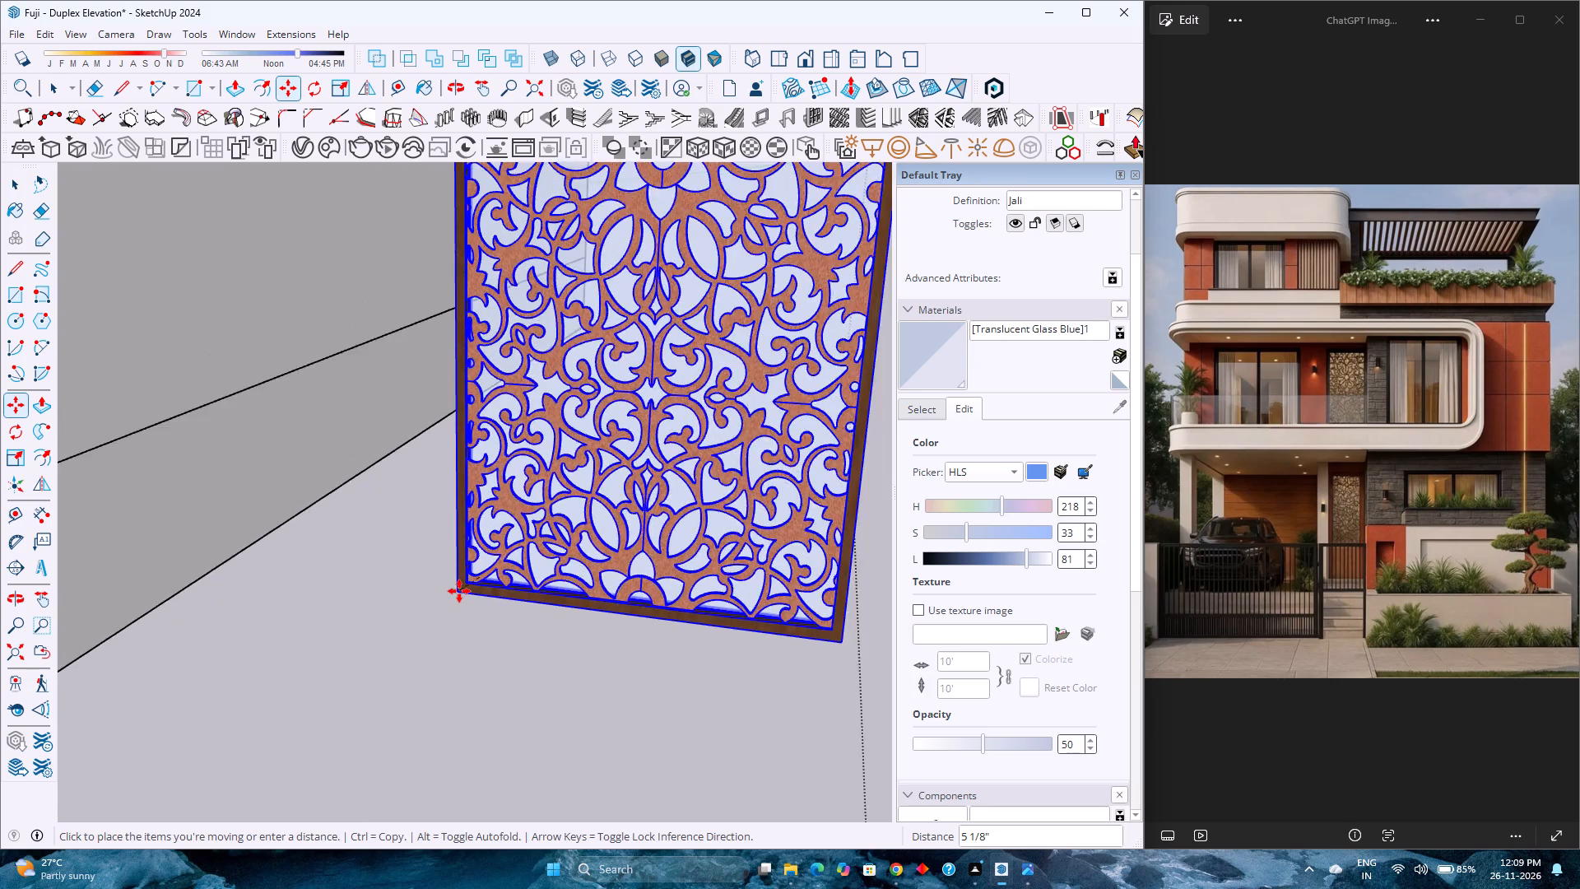
{"action": "scroll", "coordinate": [459, 591], "scroll_direction": "down", "scroll_amount": 17}
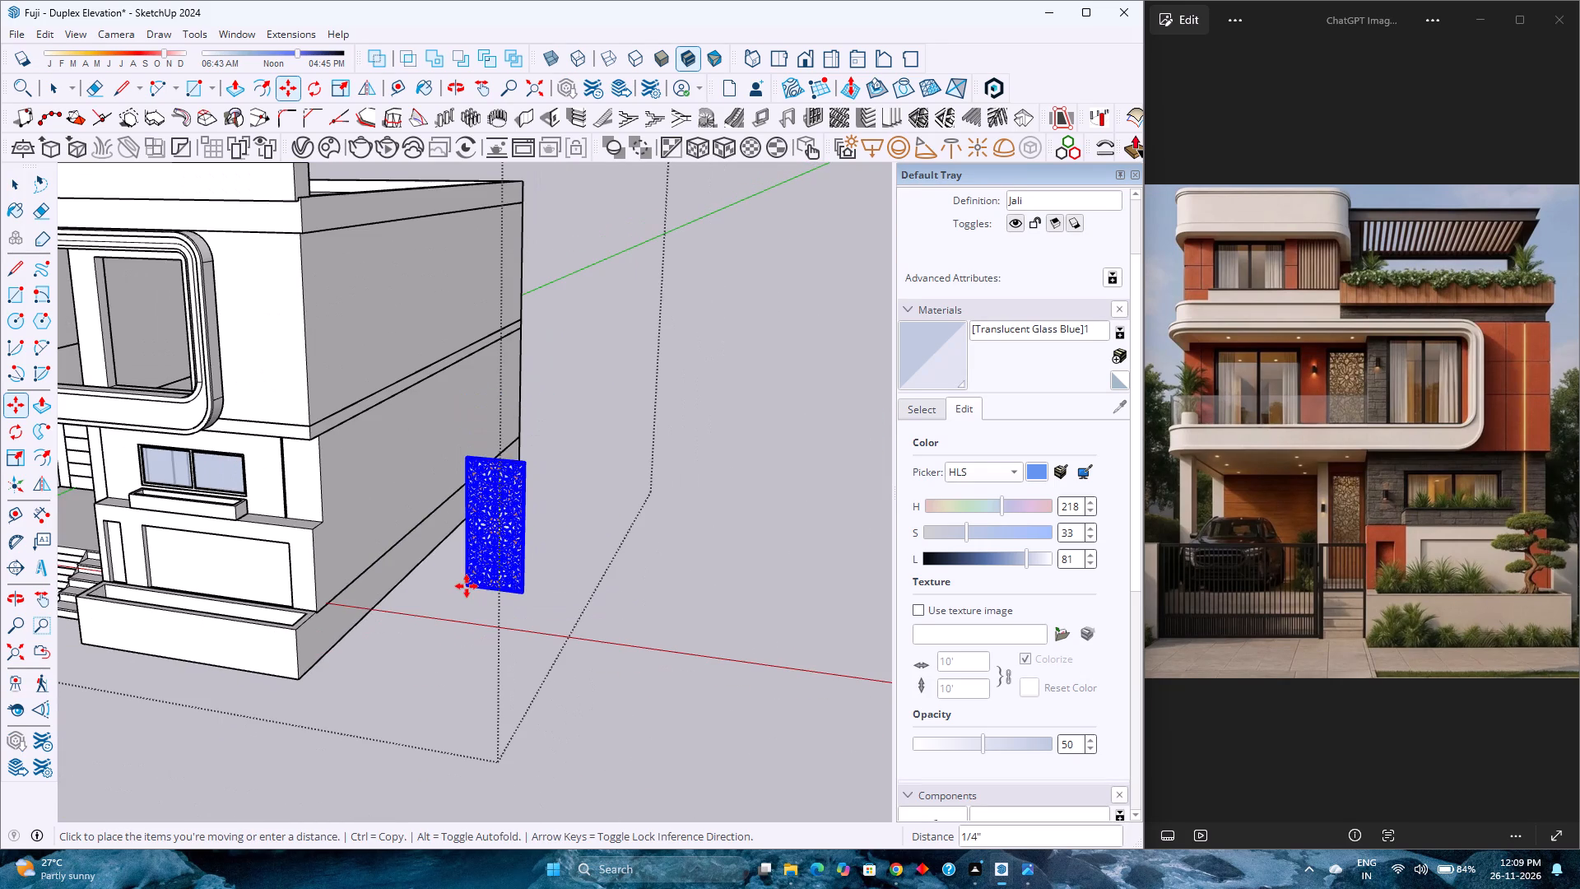
{"action": "scroll", "coordinate": [470, 582], "scroll_direction": "down", "scroll_amount": 12}
{"action": "scroll", "coordinate": [221, 578], "scroll_direction": "up", "scroll_amount": 4}
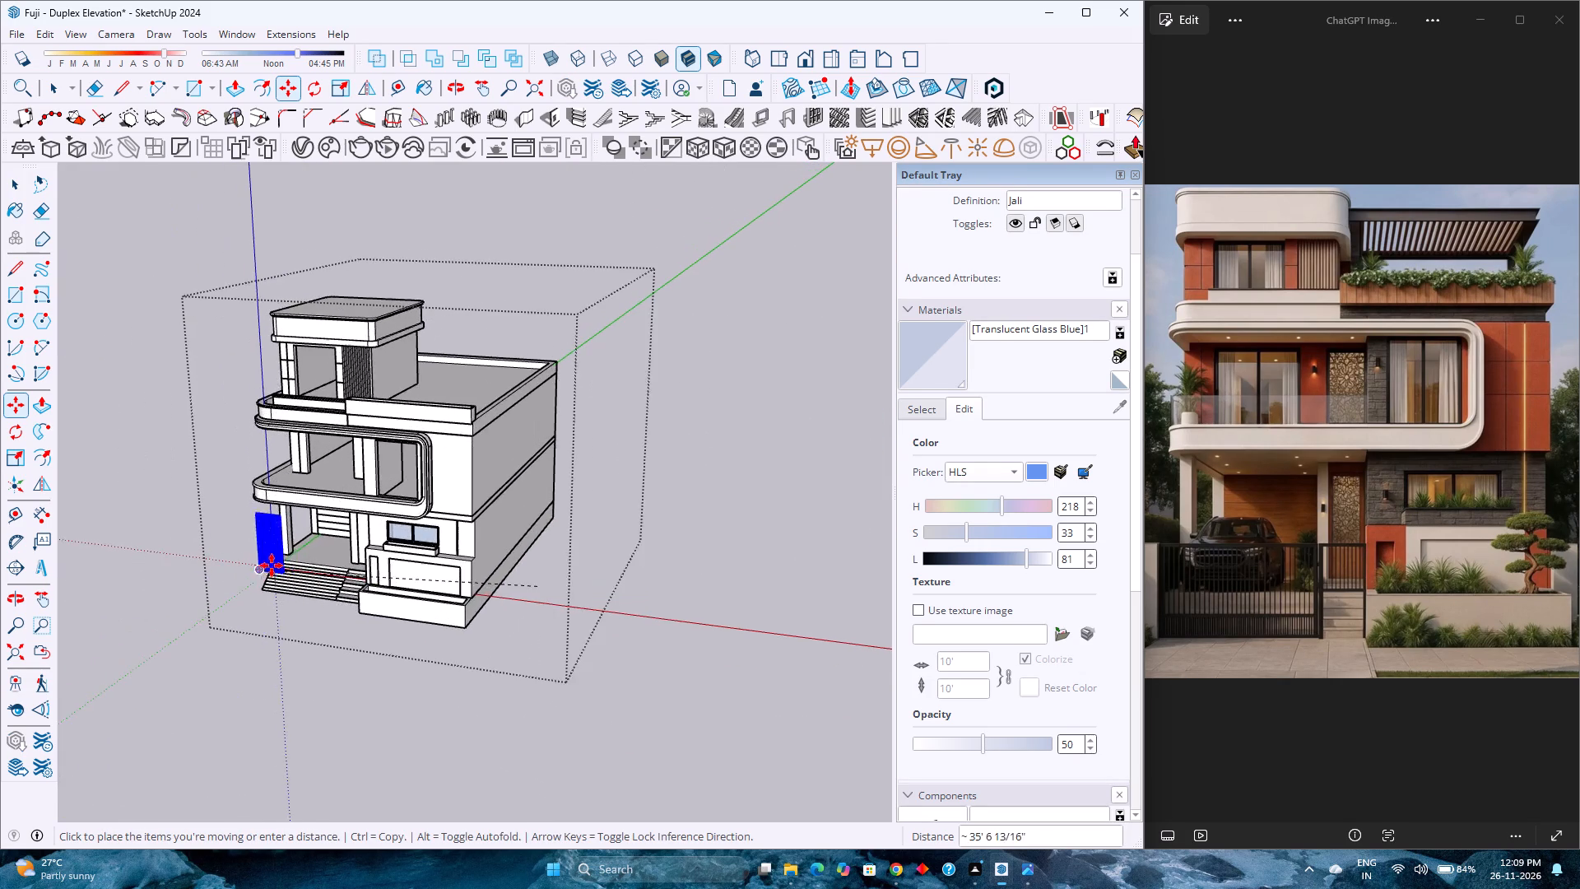
{"action": "scroll", "coordinate": [324, 555], "scroll_direction": "up", "scroll_amount": 19}
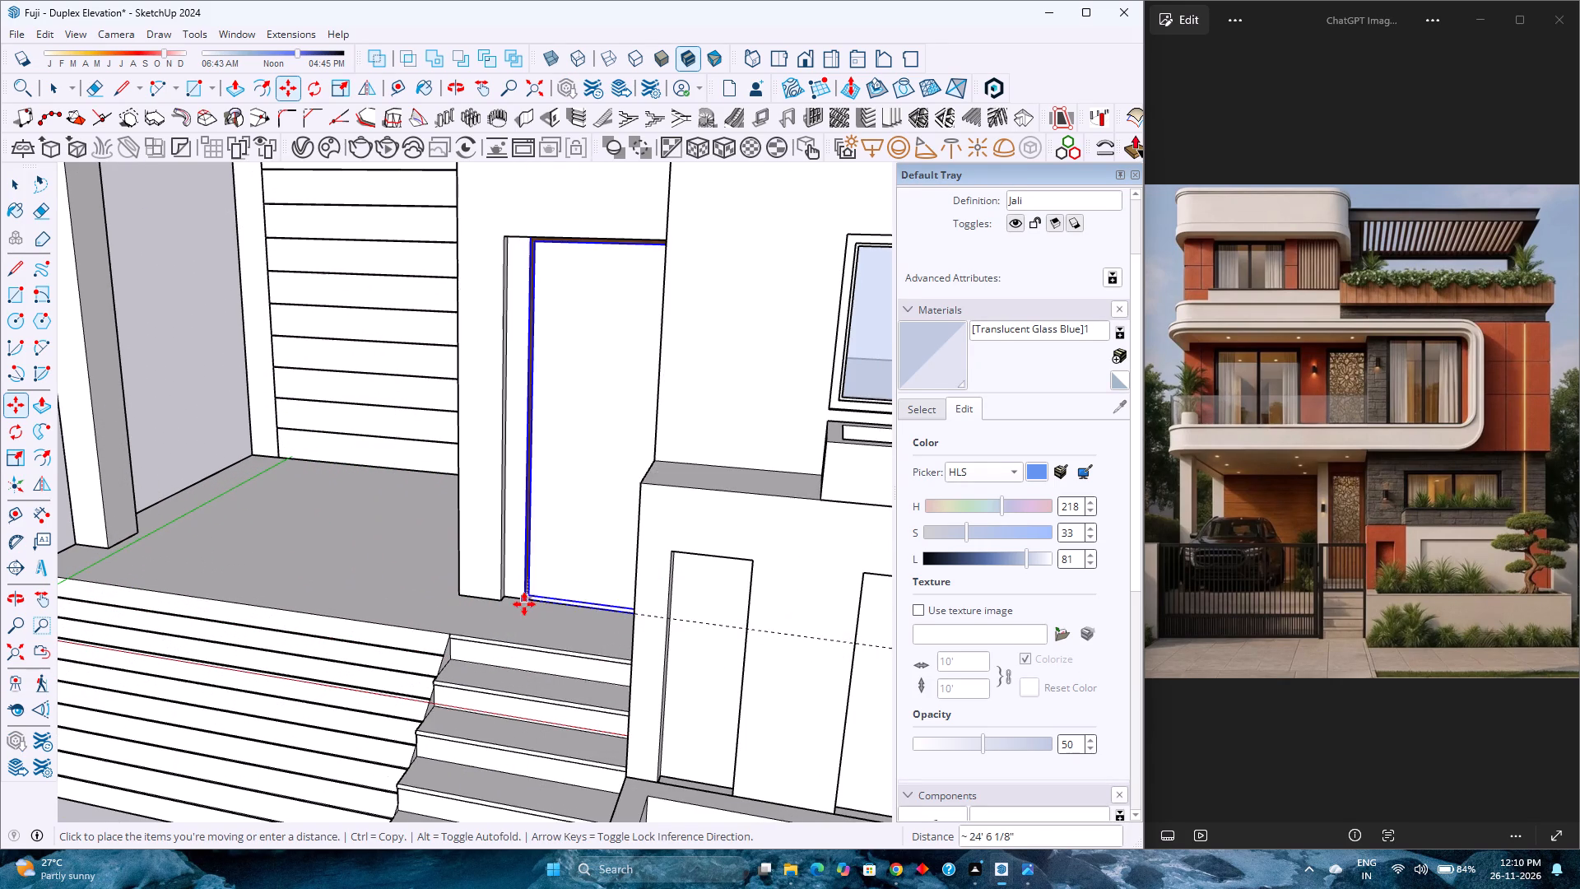
{"action": "left_click", "coordinate": [499, 598]}
Examine the placed jali's bottom corner, checking how the frame, lattice and glass sit against the wall.
{"action": "scroll", "coordinate": [544, 564], "scroll_direction": "up", "scroll_amount": 8}
{"action": "scroll", "coordinate": [549, 582], "scroll_direction": "down", "scroll_amount": 1}
{"action": "scroll", "coordinate": [551, 603], "scroll_direction": "up", "scroll_amount": 16}
{"action": "middle_click_drag", "start_coordinate": [508, 626], "coordinate": [347, 747]}
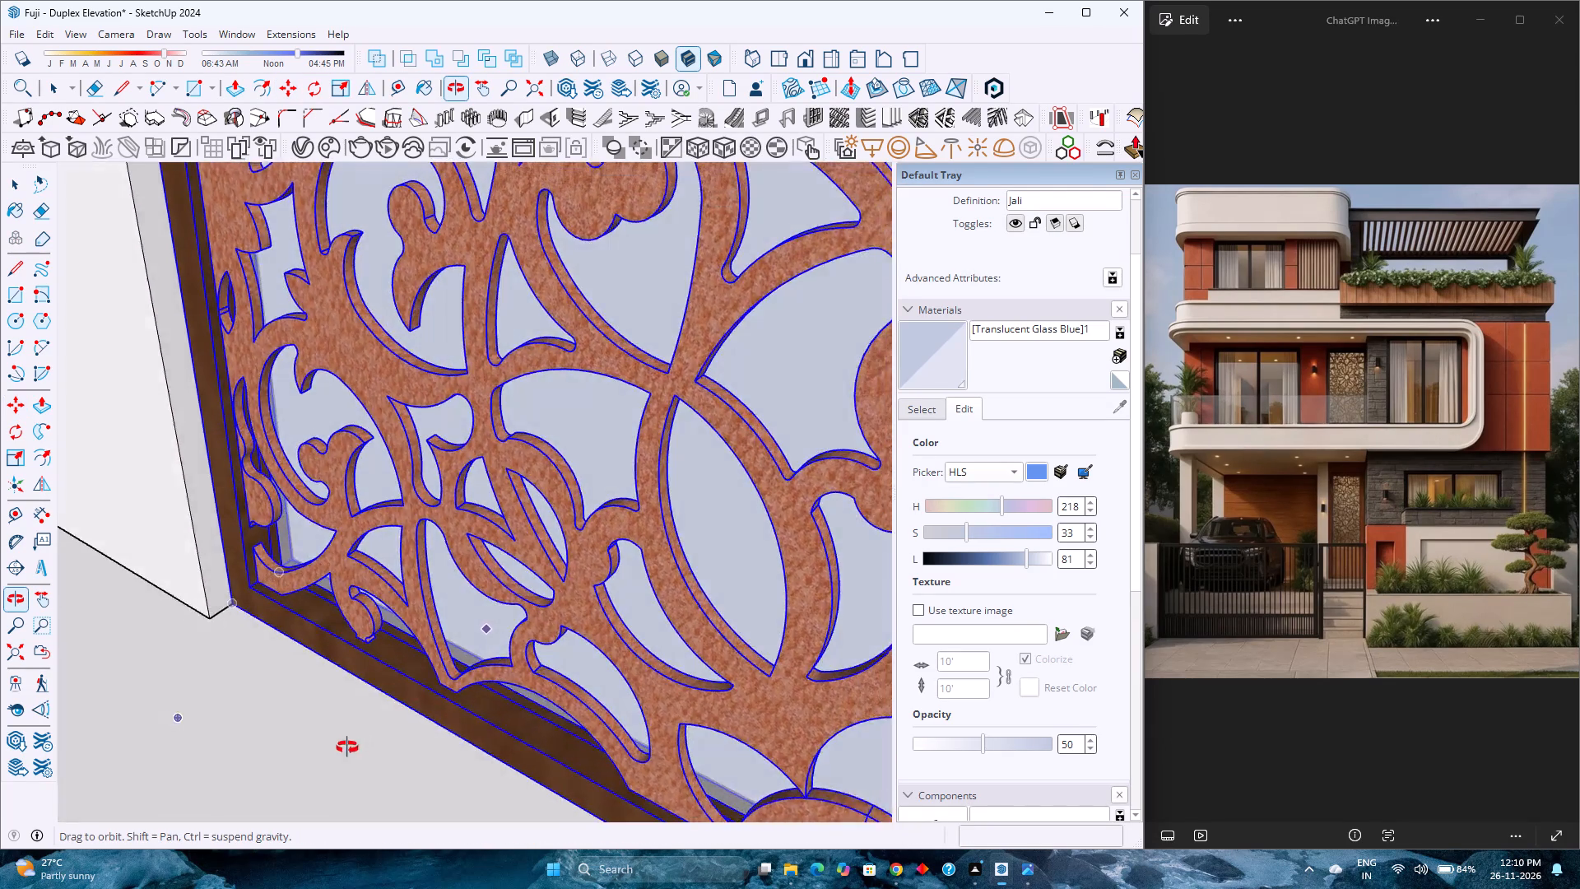
{"action": "middle_click_drag", "start_coordinate": [347, 747], "coordinate": [531, 801]}
{"action": "middle_click_drag", "start_coordinate": [523, 802], "coordinate": [485, 808]}
{"action": "middle_click_drag", "start_coordinate": [475, 808], "coordinate": [405, 808]}
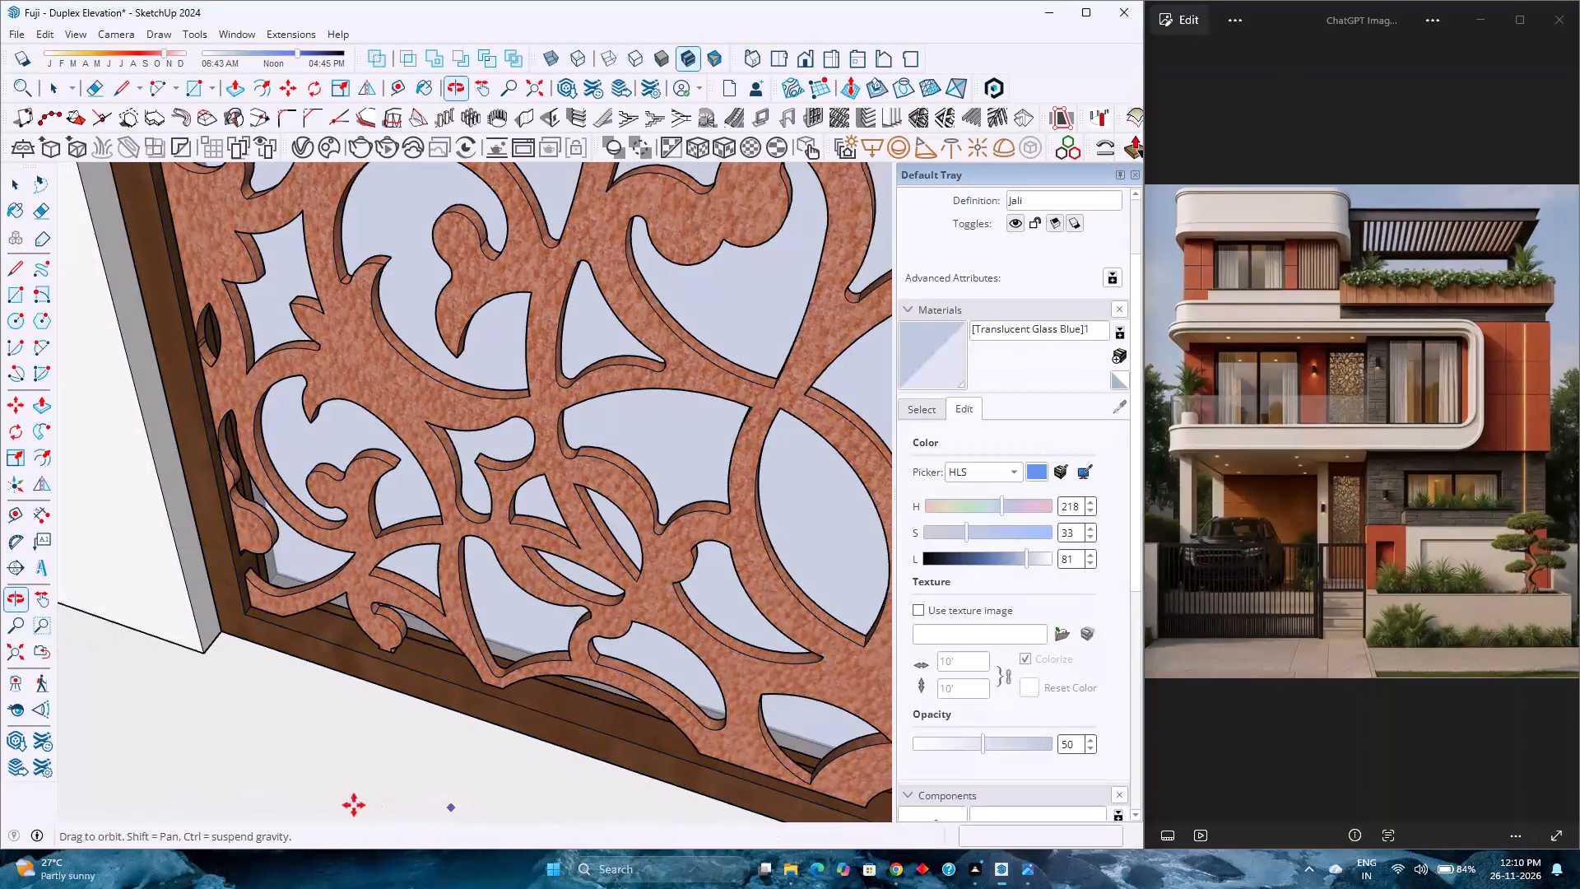
{"action": "middle_click_drag", "start_coordinate": [312, 789], "coordinate": [267, 763]}
{"action": "scroll", "coordinate": [314, 614], "scroll_direction": "up", "scroll_amount": 18}
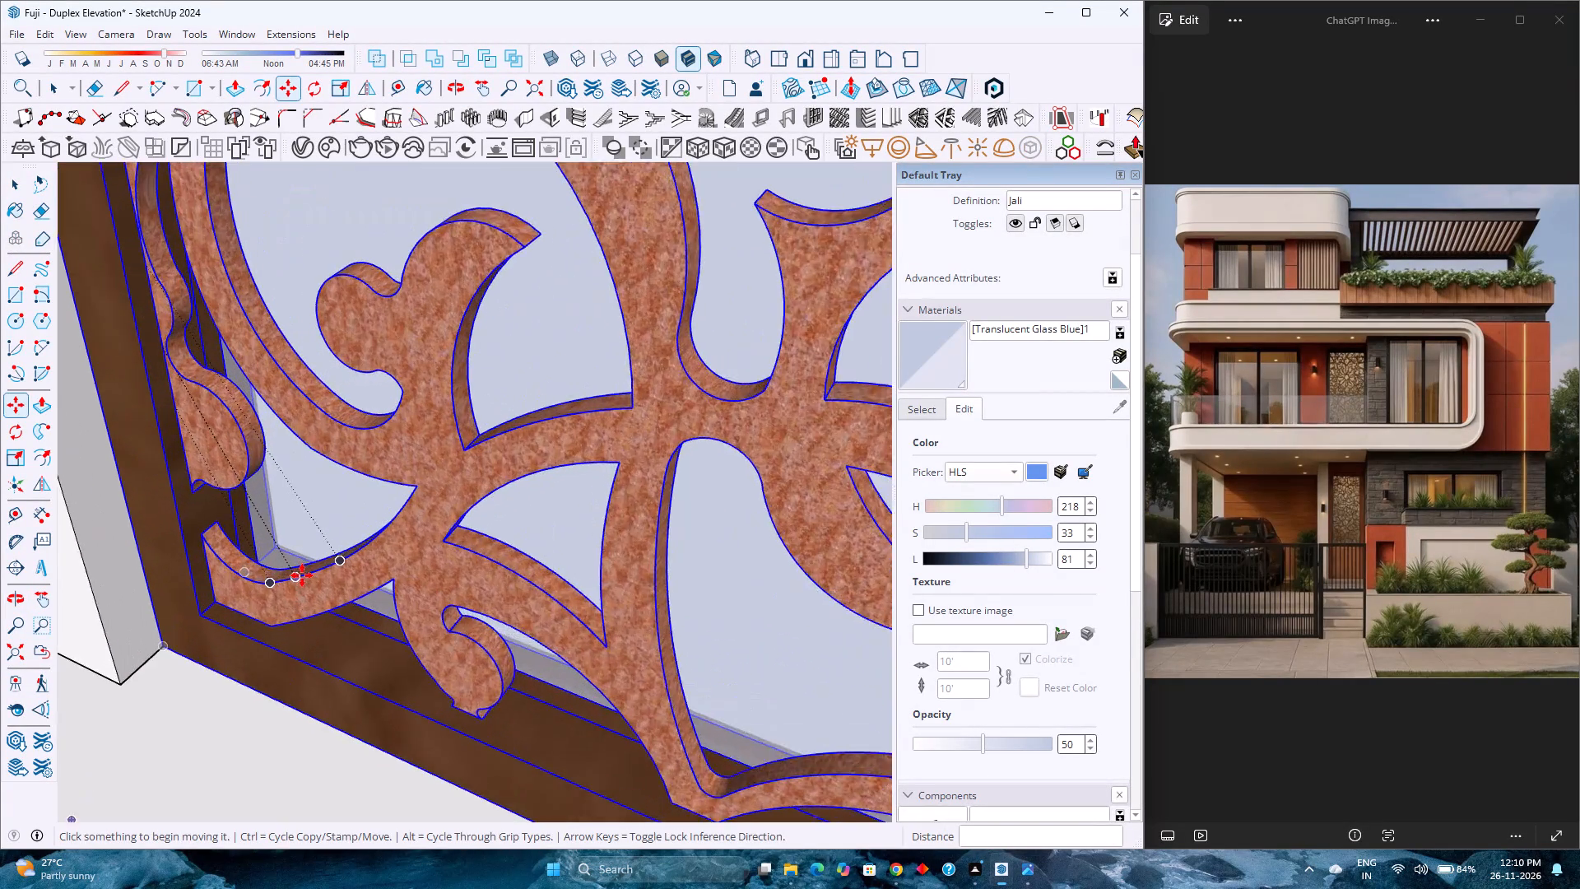
{"action": "middle_click_drag", "start_coordinate": [304, 587], "coordinate": [537, 652]}
{"action": "middle_click_drag", "start_coordinate": [539, 640], "coordinate": [403, 607]}
{"action": "scroll", "coordinate": [378, 615], "scroll_direction": "down", "scroll_amount": 2}
{"action": "key", "text": "space"}
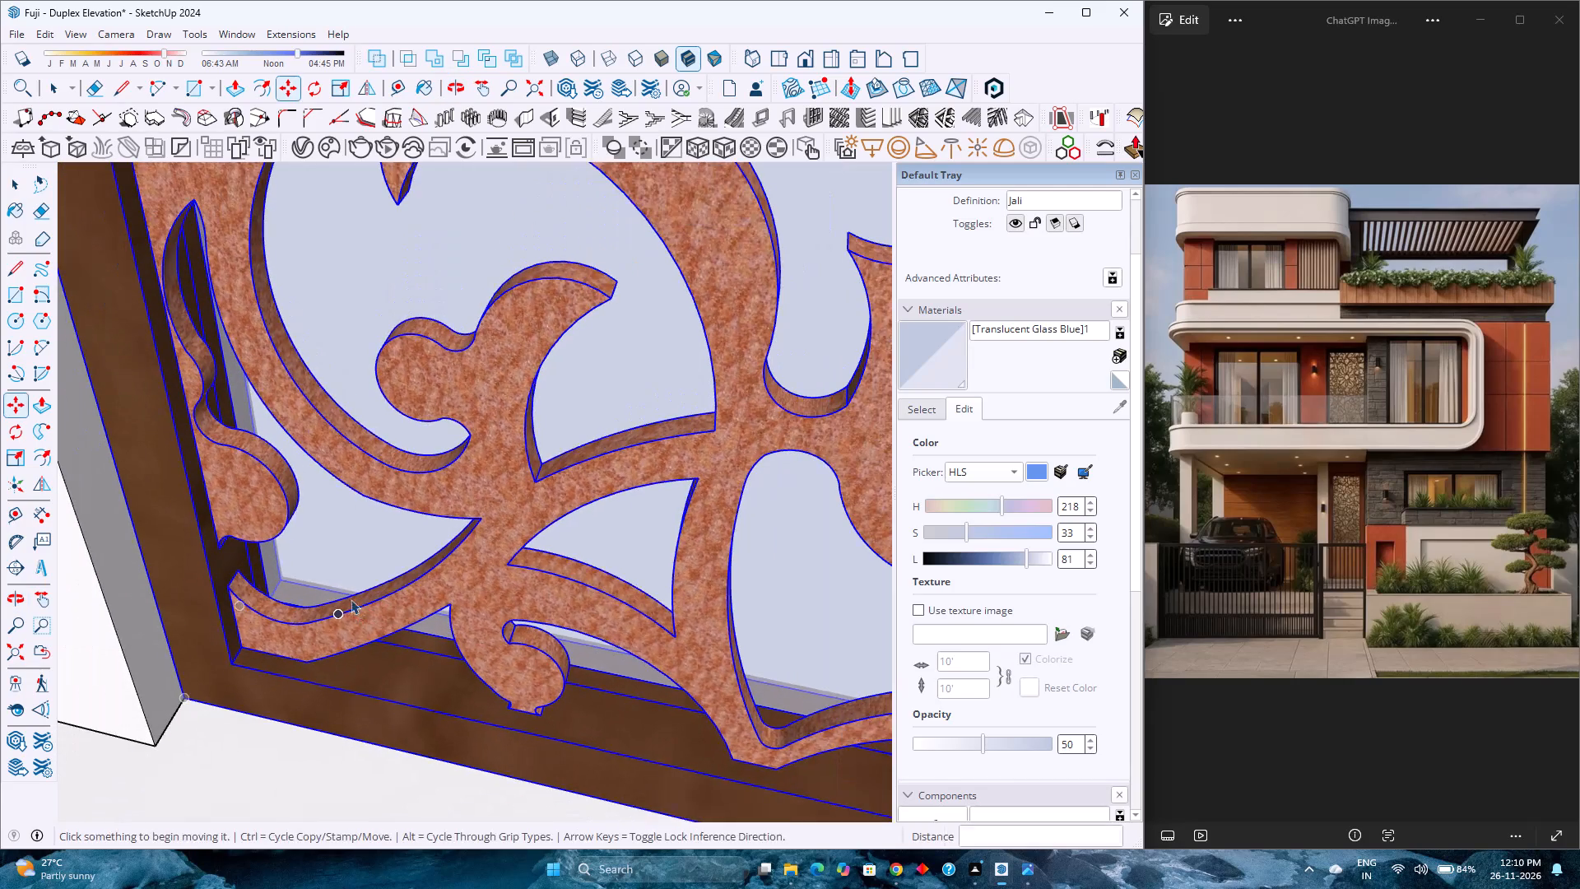
{"action": "scroll", "coordinate": [273, 513], "scroll_direction": "up", "scroll_amount": 10}
{"action": "middle_click_drag", "start_coordinate": [332, 578], "coordinate": [315, 602]}
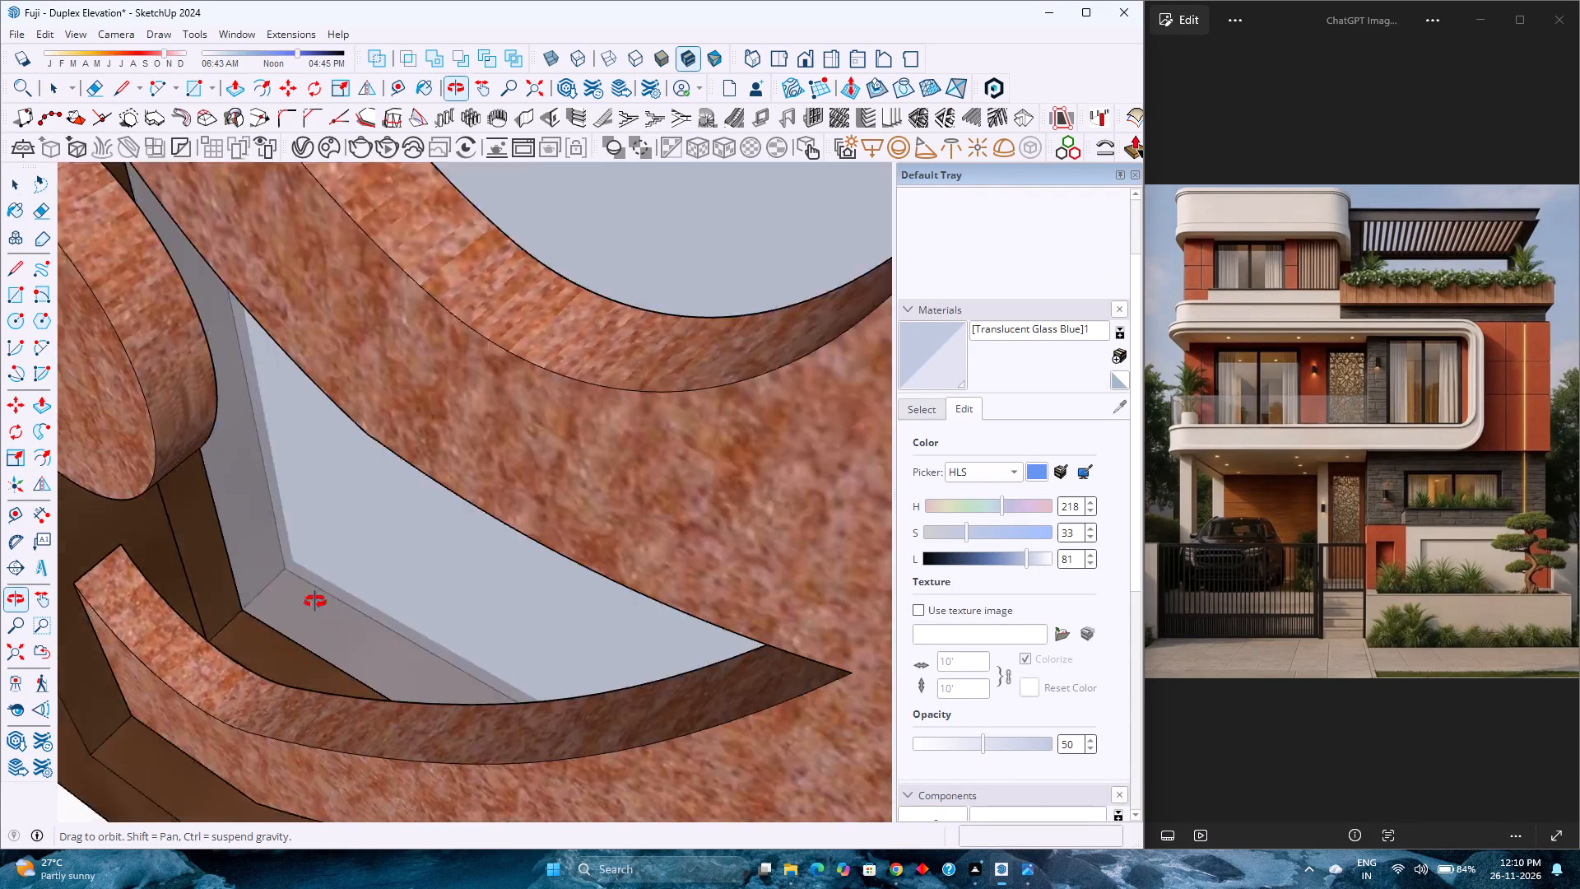
{"action": "middle_click_drag", "start_coordinate": [315, 602], "coordinate": [353, 596]}
{"action": "middle_click", "coordinate": [353, 596]}
{"action": "scroll", "coordinate": [354, 596], "scroll_direction": "down", "scroll_amount": 13}
Move the Jali component 0.5 inch forward towards the outer edge of the adjoining wall.
{"action": "left_click", "coordinate": [249, 677]}
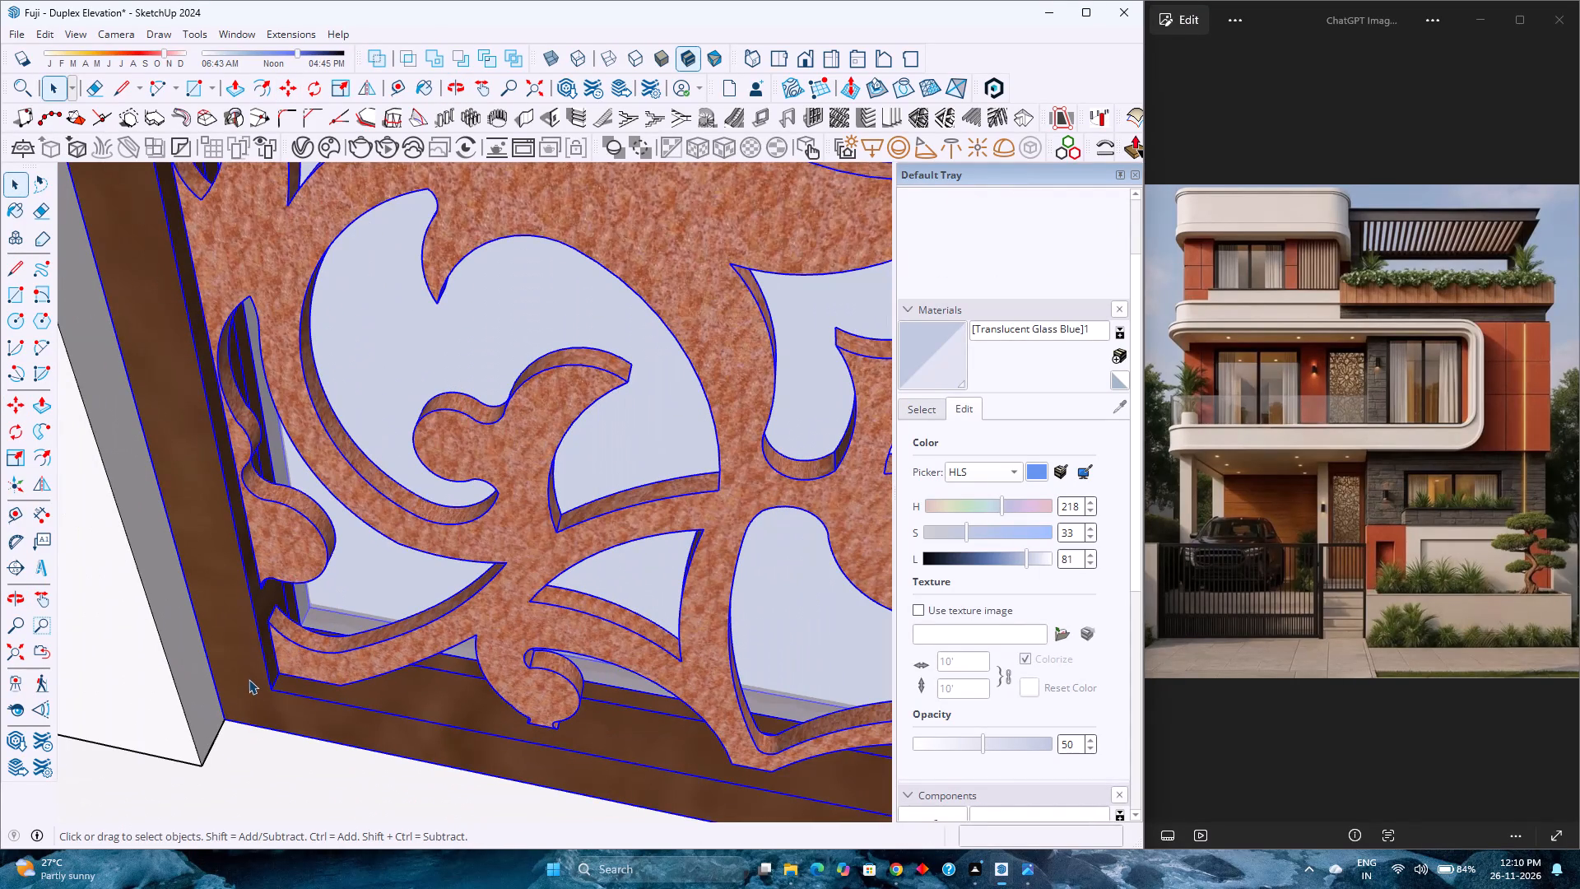
{"action": "key", "text": "m"}
{"action": "left_click", "coordinate": [226, 724]}
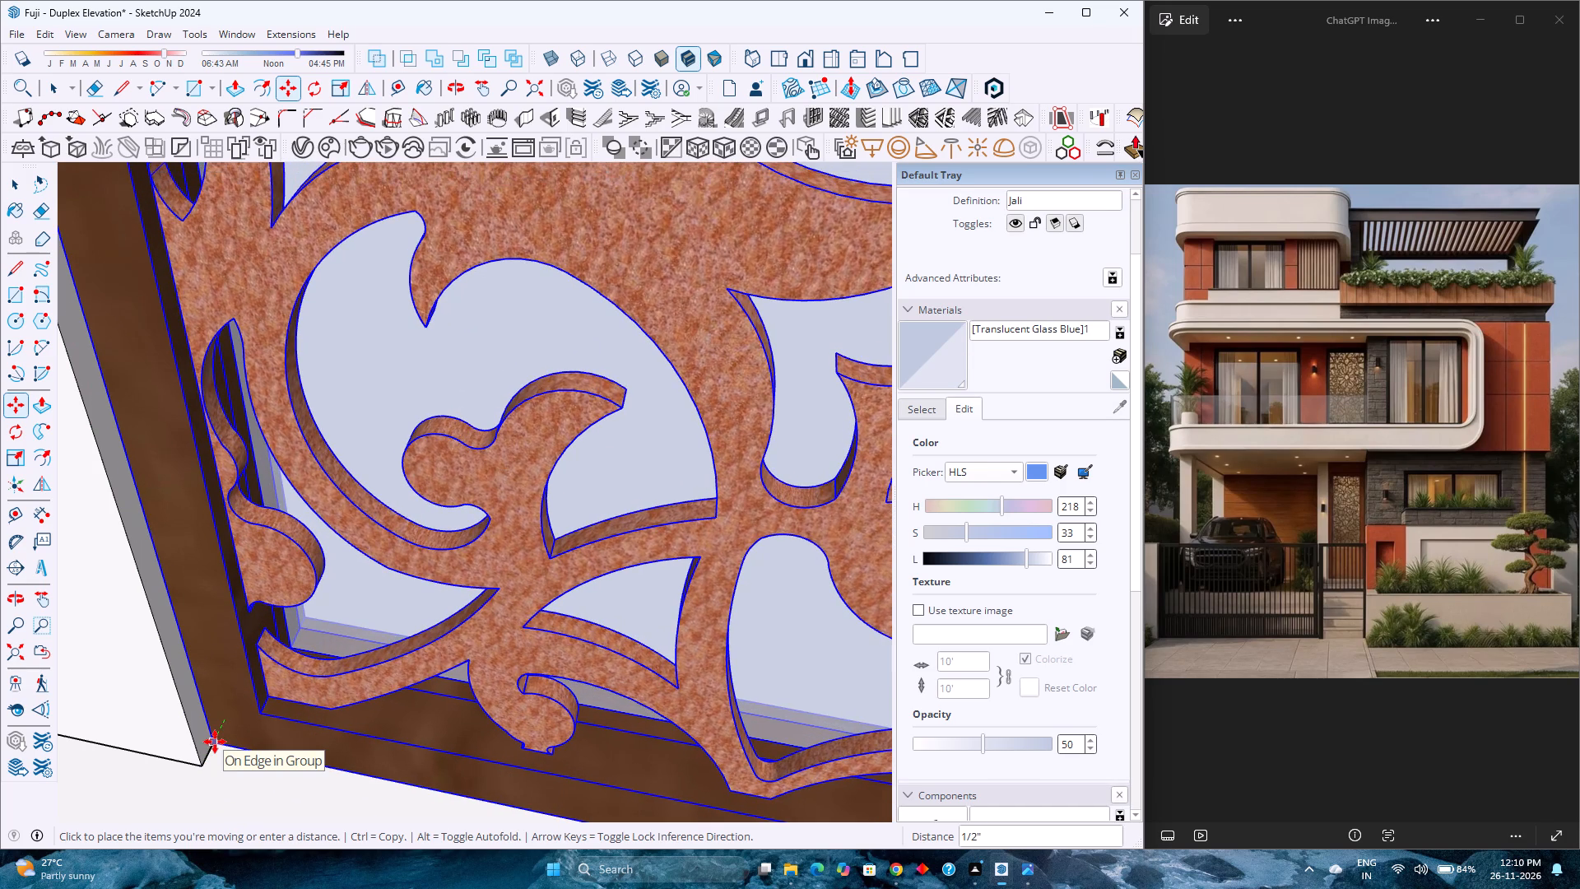
{"action": "type", "text": "0.5"}
{"action": "key", "text": "Return"}
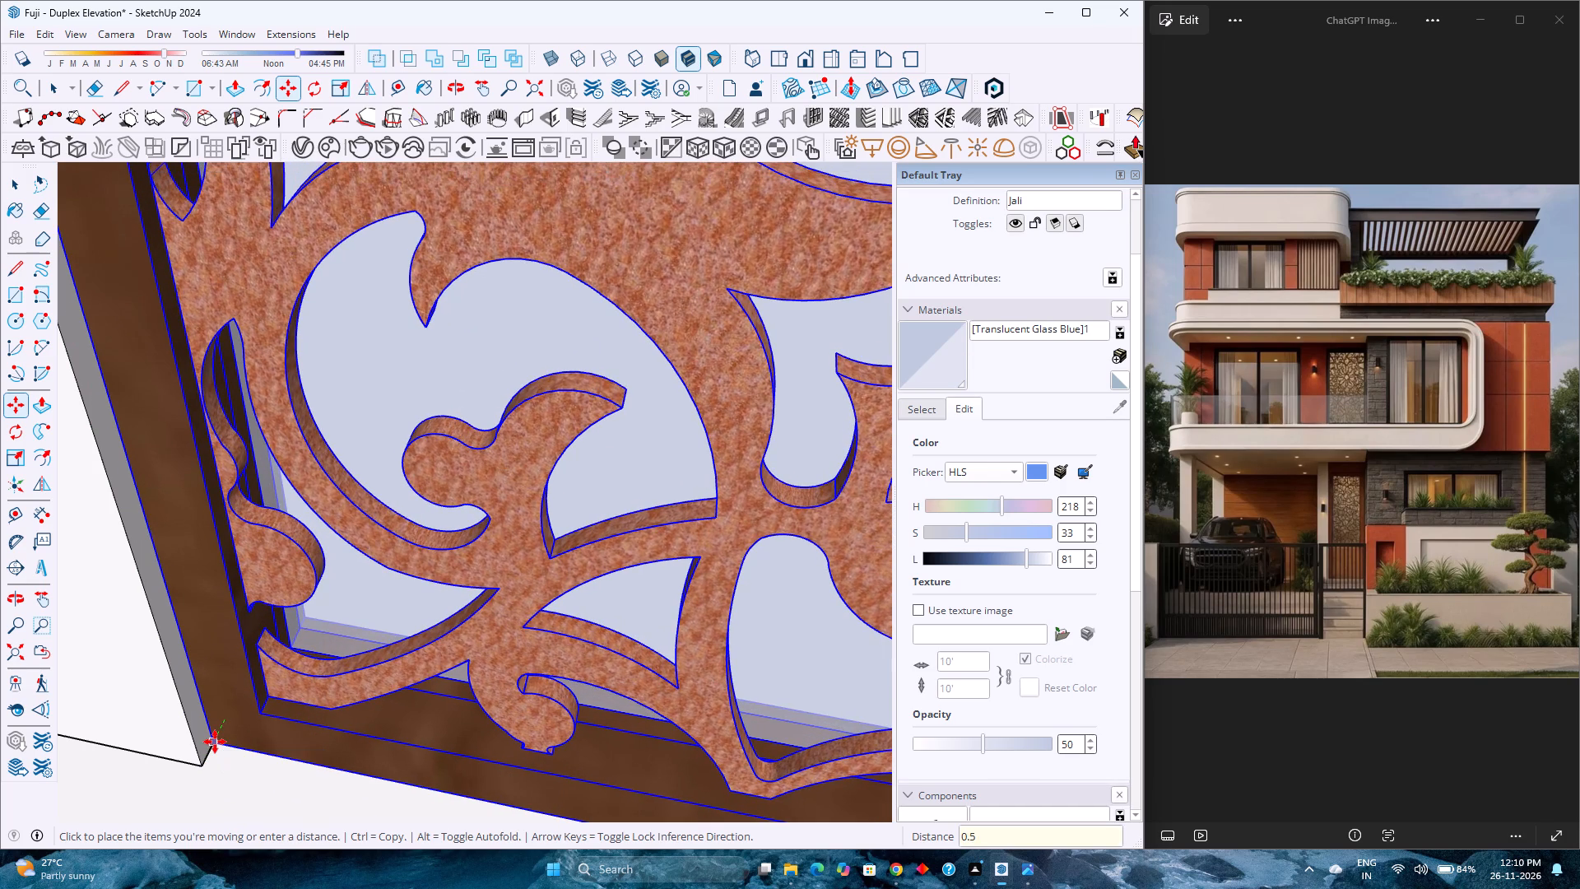
Copy the Jali component fitted in the ground-floor entrance opening and clear the selection.
{"action": "scroll", "coordinate": [284, 663], "scroll_direction": "down", "scroll_amount": 20}
{"action": "scroll", "coordinate": [293, 654], "scroll_direction": "down", "scroll_amount": 1}
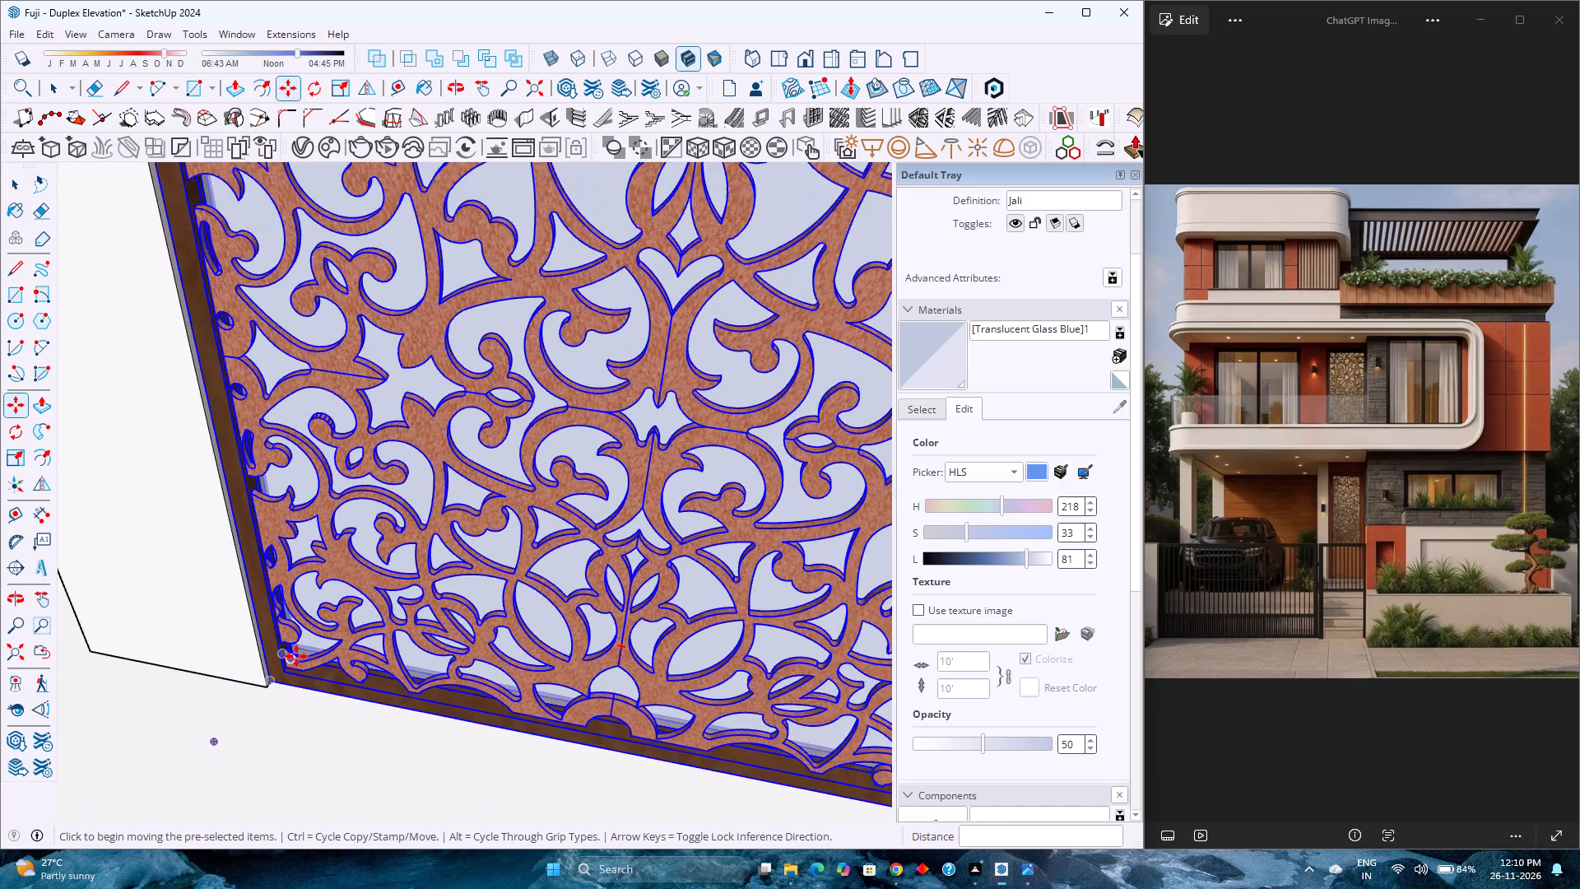
{"action": "middle_click_drag", "start_coordinate": [300, 655], "coordinate": [439, 554]}
{"action": "scroll", "coordinate": [454, 548], "scroll_direction": "down", "scroll_amount": 16}
{"action": "key", "text": "ctrl+c"}
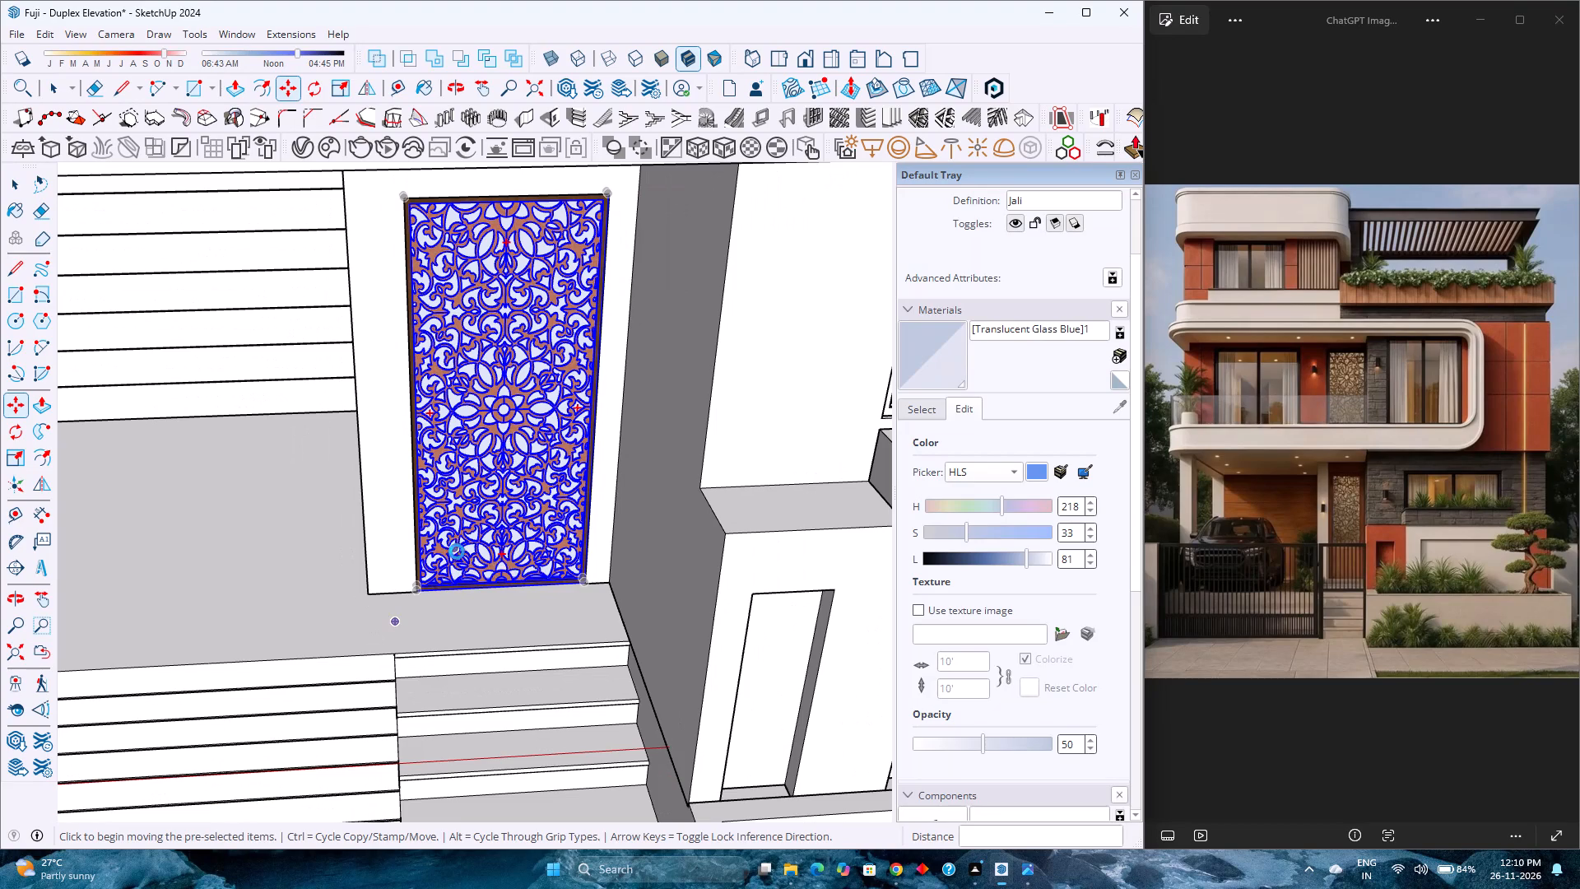
{"action": "key", "text": "space"}
{"action": "scroll", "coordinate": [458, 553], "scroll_direction": "down", "scroll_amount": 17}
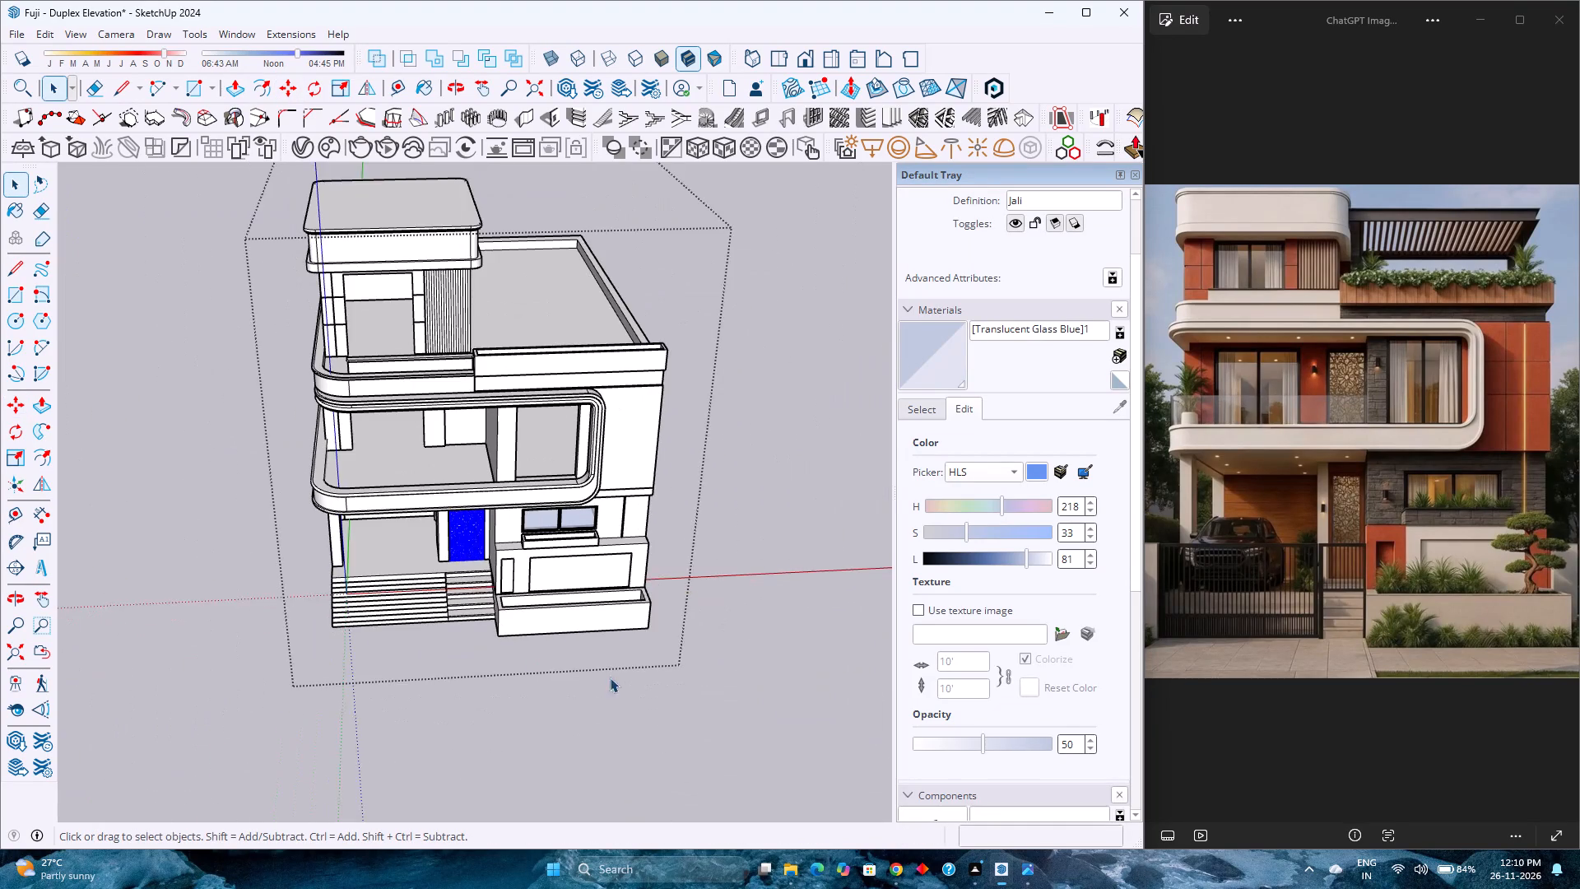
{"action": "left_click", "coordinate": [620, 679]}
Inside the first-floor group, paste the Jali component at the bottom corner of the recess between the two balcony openings.
{"action": "middle_click_drag", "start_coordinate": [646, 723], "coordinate": [611, 567]}
{"action": "middle_click", "coordinate": [602, 540]}
{"action": "middle_click_drag", "start_coordinate": [597, 529], "coordinate": [591, 511]}
{"action": "middle_click", "coordinate": [590, 509]}
{"action": "scroll", "coordinate": [444, 345], "scroll_direction": "up", "scroll_amount": 6}
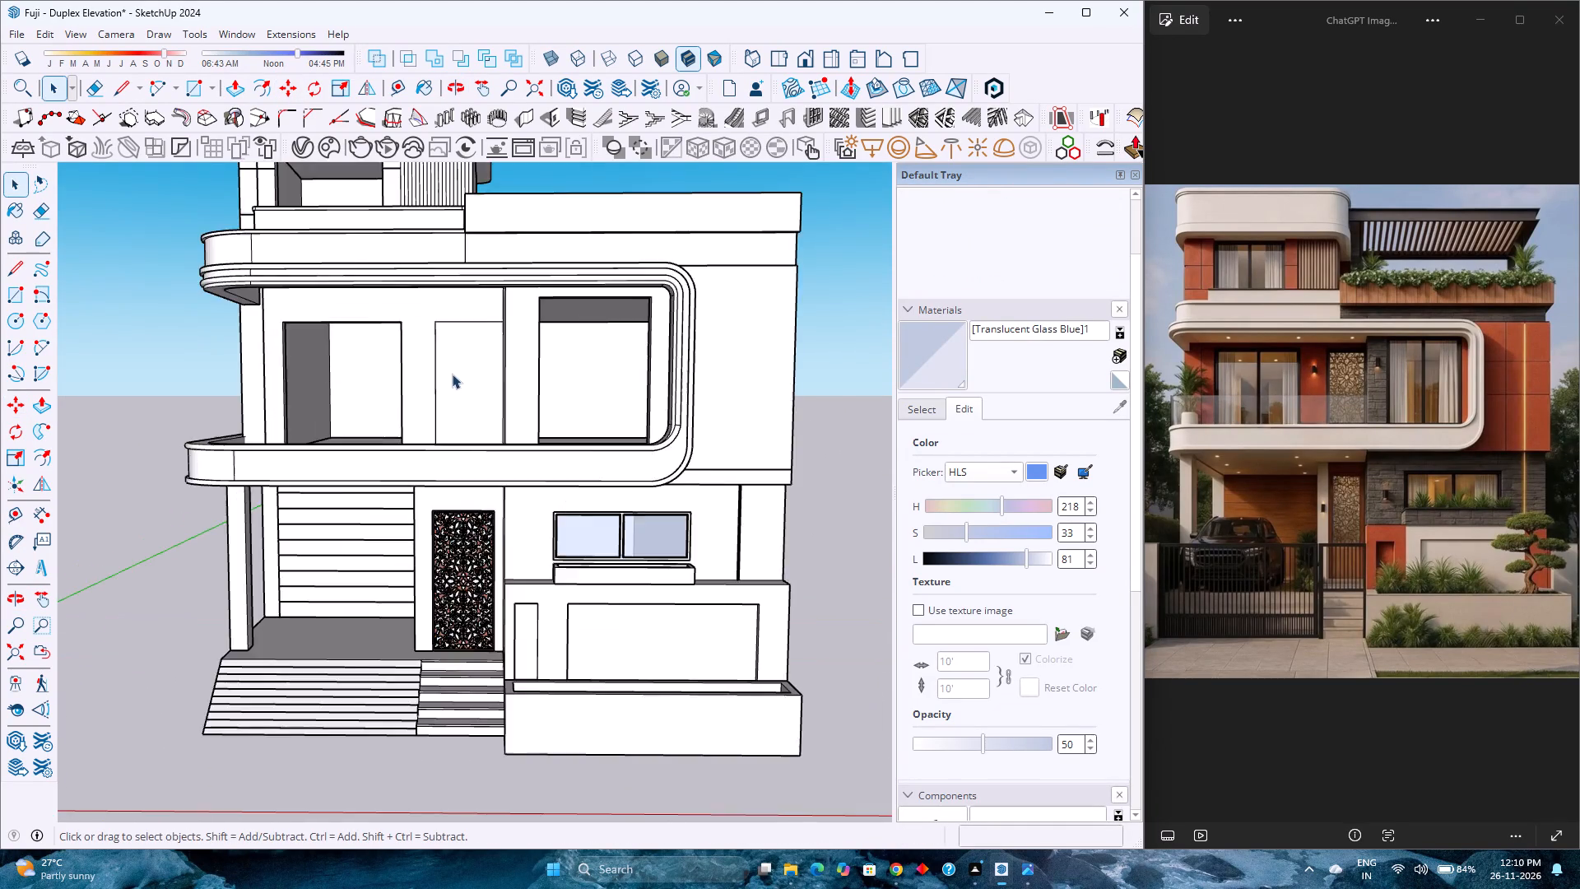
{"action": "scroll", "coordinate": [452, 374], "scroll_direction": "up", "scroll_amount": 8}
{"action": "double_click", "coordinate": [459, 408]}
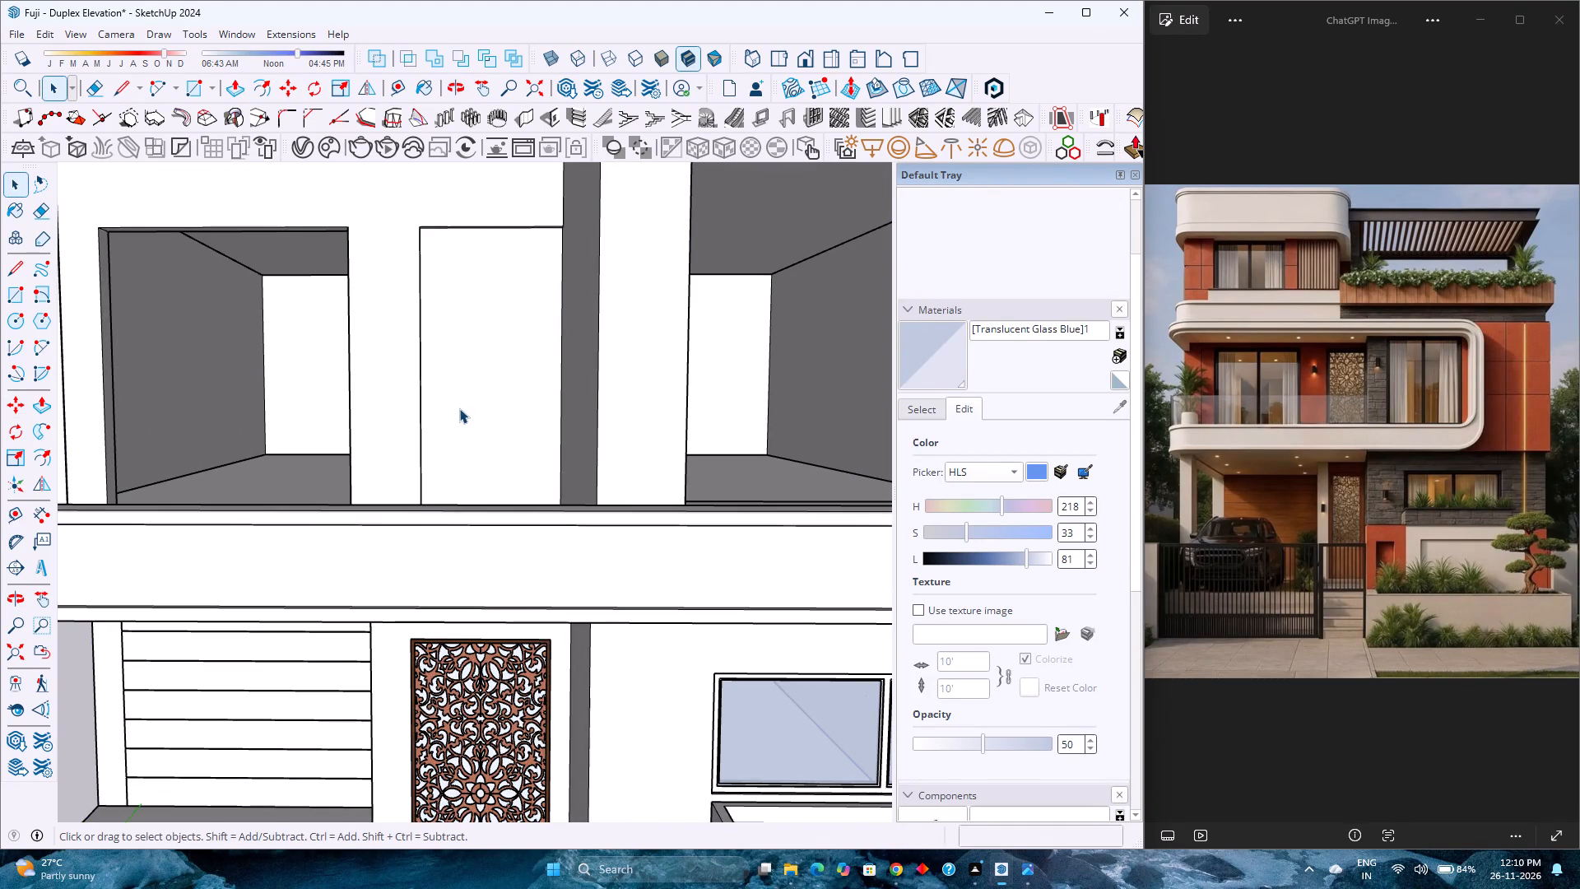
{"action": "scroll", "coordinate": [459, 408], "scroll_direction": "up", "scroll_amount": 3}
{"action": "left_click", "coordinate": [460, 408]}
{"action": "scroll", "coordinate": [463, 408], "scroll_direction": "up", "scroll_amount": 1}
{"action": "middle_click_drag", "start_coordinate": [463, 408], "coordinate": [441, 486]}
{"action": "double_click", "coordinate": [458, 463]}
{"action": "scroll", "coordinate": [456, 471], "scroll_direction": "up", "scroll_amount": 1}
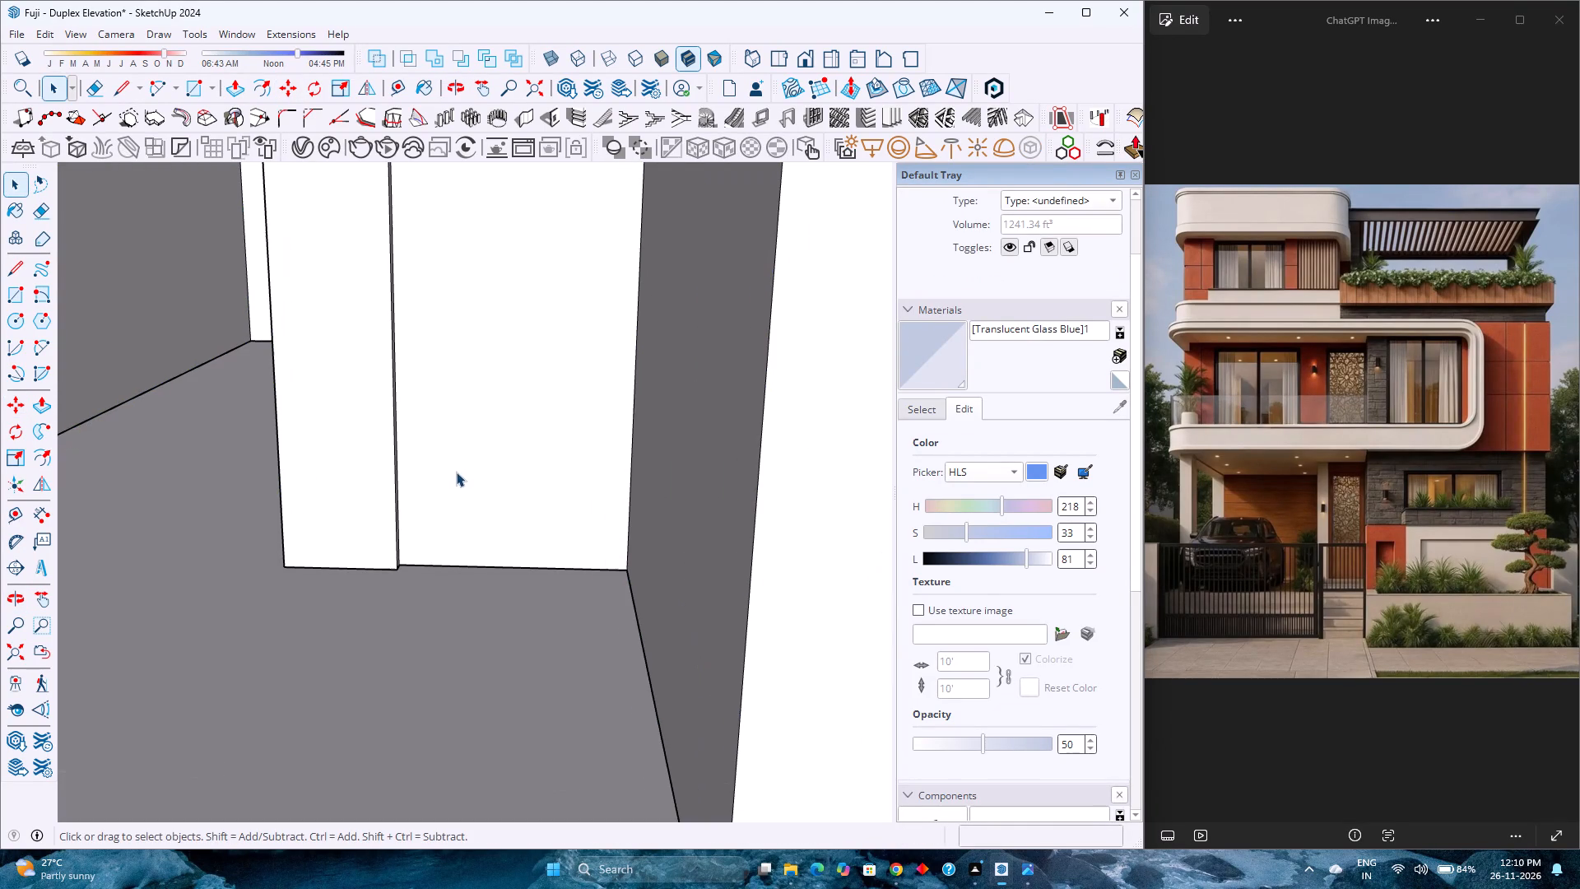
{"action": "left_click", "coordinate": [466, 491]}
{"action": "key", "text": "ctrl+v"}
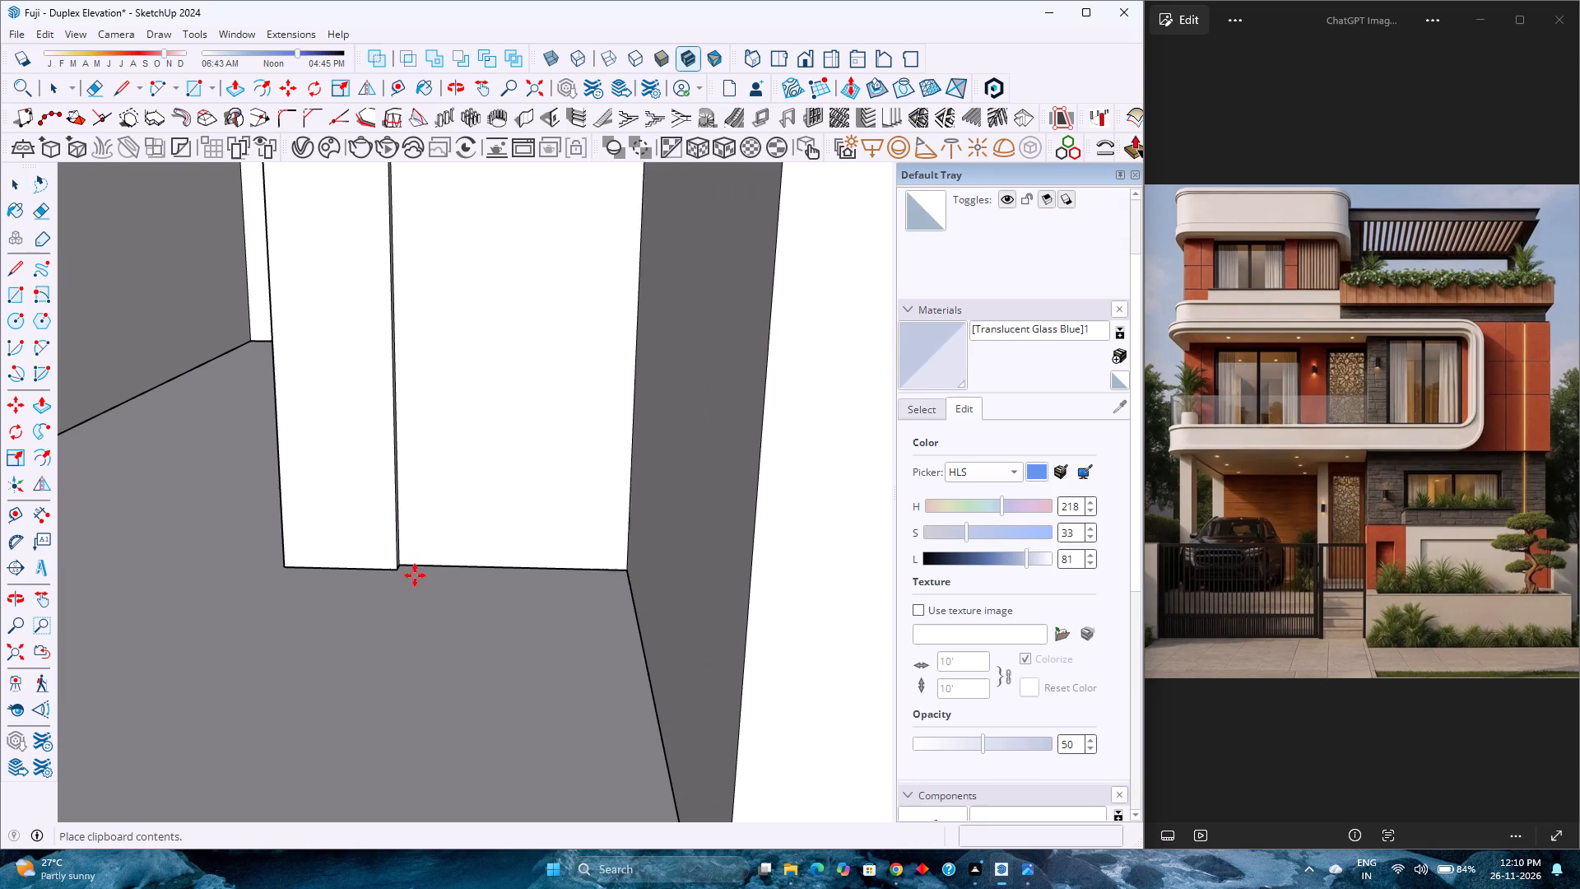
{"action": "scroll", "coordinate": [402, 572], "scroll_direction": "up", "scroll_amount": 5}
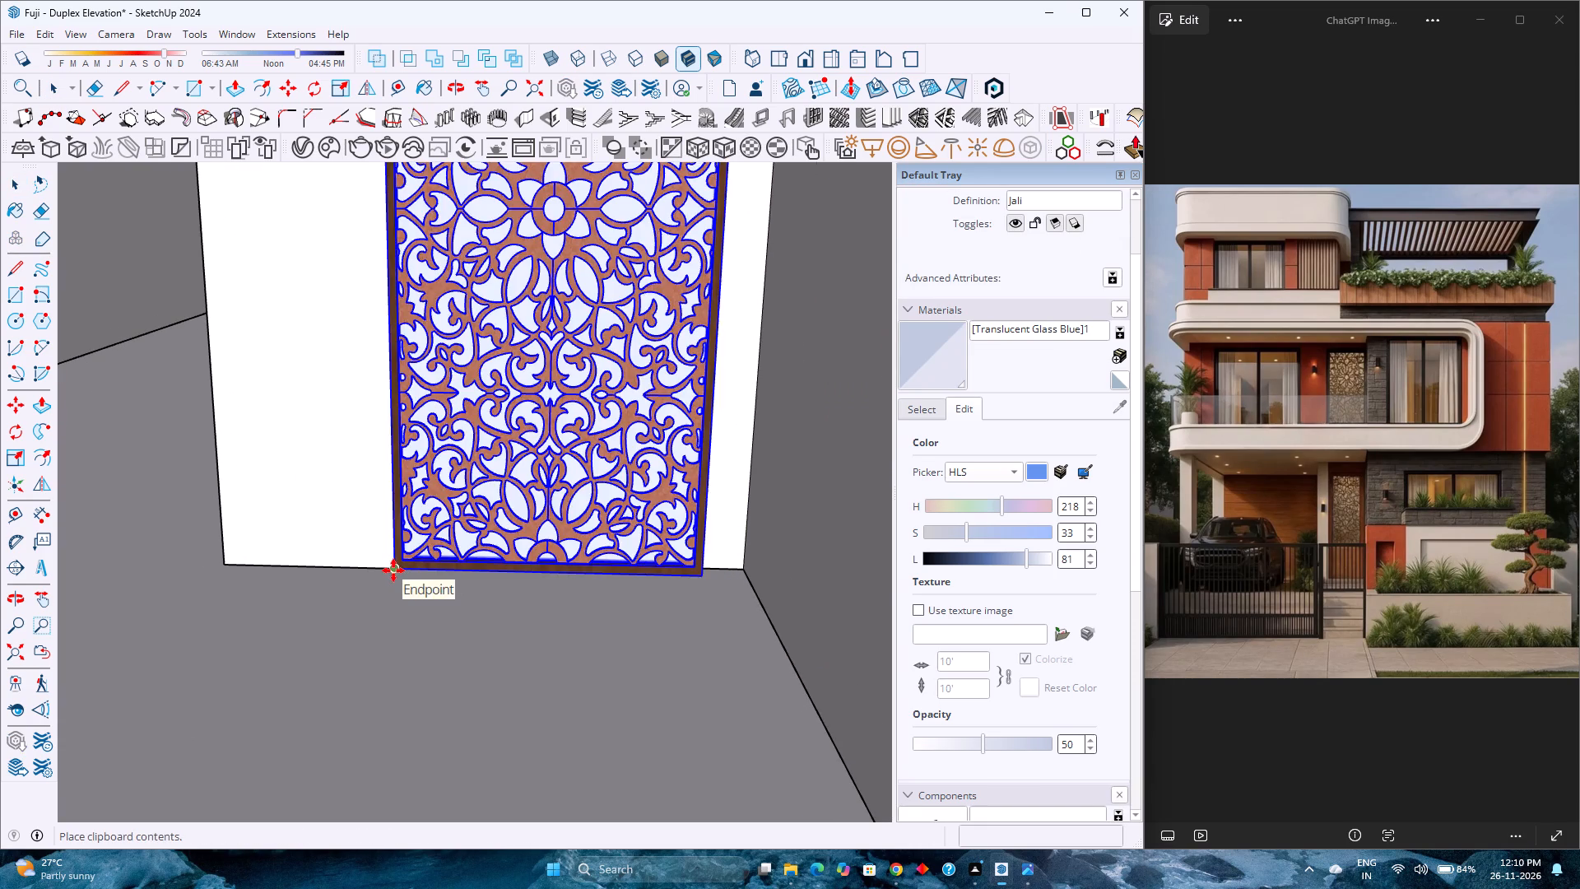
{"action": "scroll", "coordinate": [393, 570], "scroll_direction": "up", "scroll_amount": 2}
{"action": "left_click", "coordinate": [393, 565]}
Move the pasted first-floor jali 0.5 inch back from the wall face into the recess.
{"action": "scroll", "coordinate": [403, 565], "scroll_direction": "up", "scroll_amount": 11}
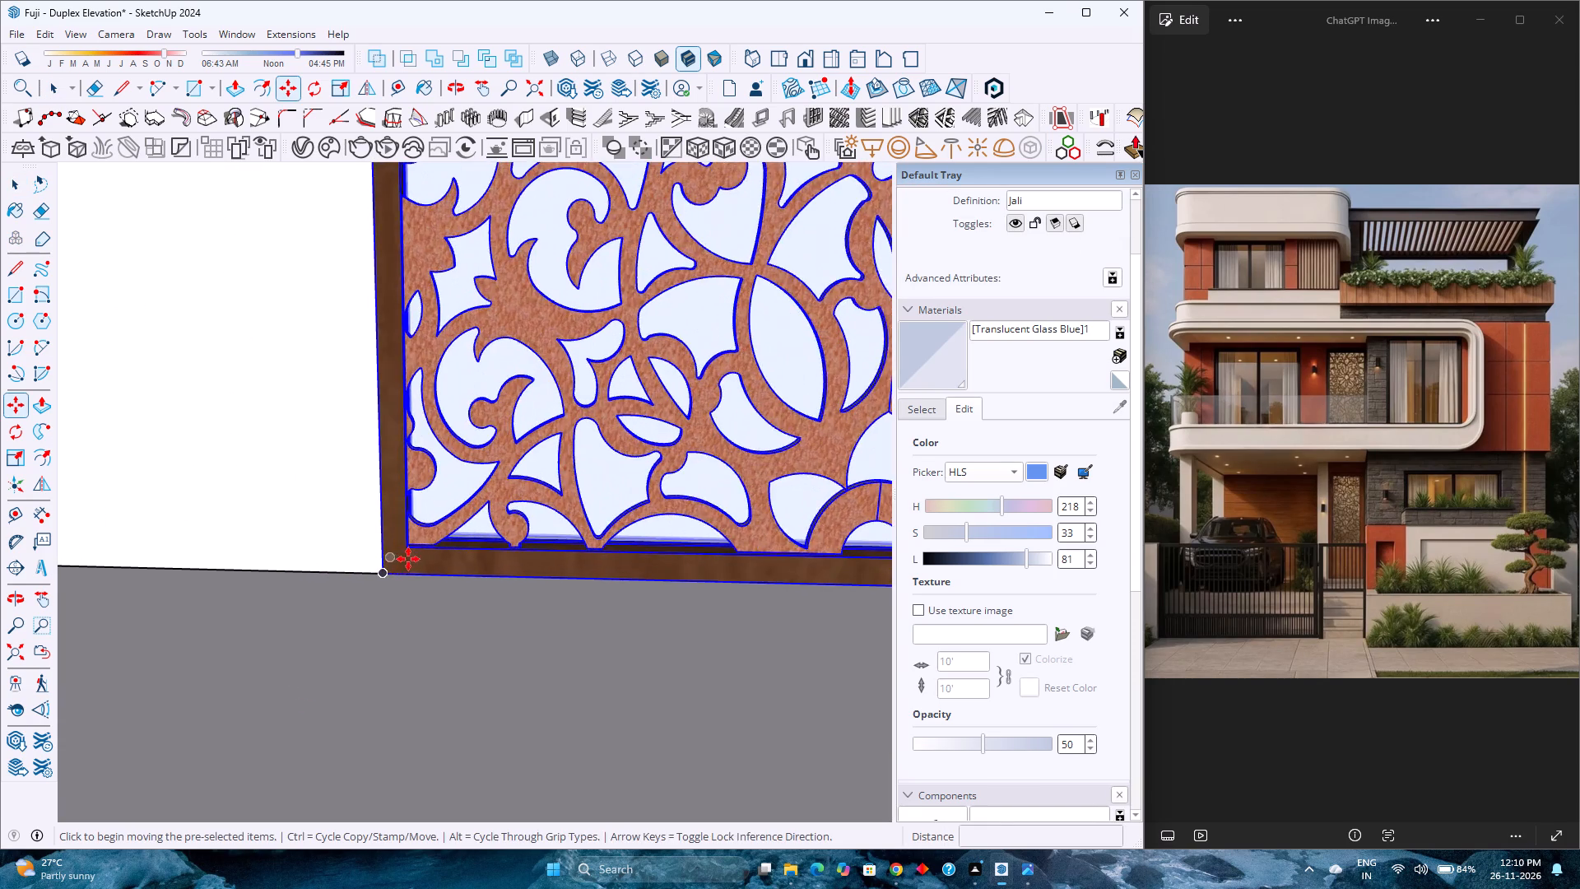
{"action": "middle_click_drag", "start_coordinate": [408, 561], "coordinate": [183, 723]}
{"action": "scroll", "coordinate": [352, 573], "scroll_direction": "up", "scroll_amount": 16}
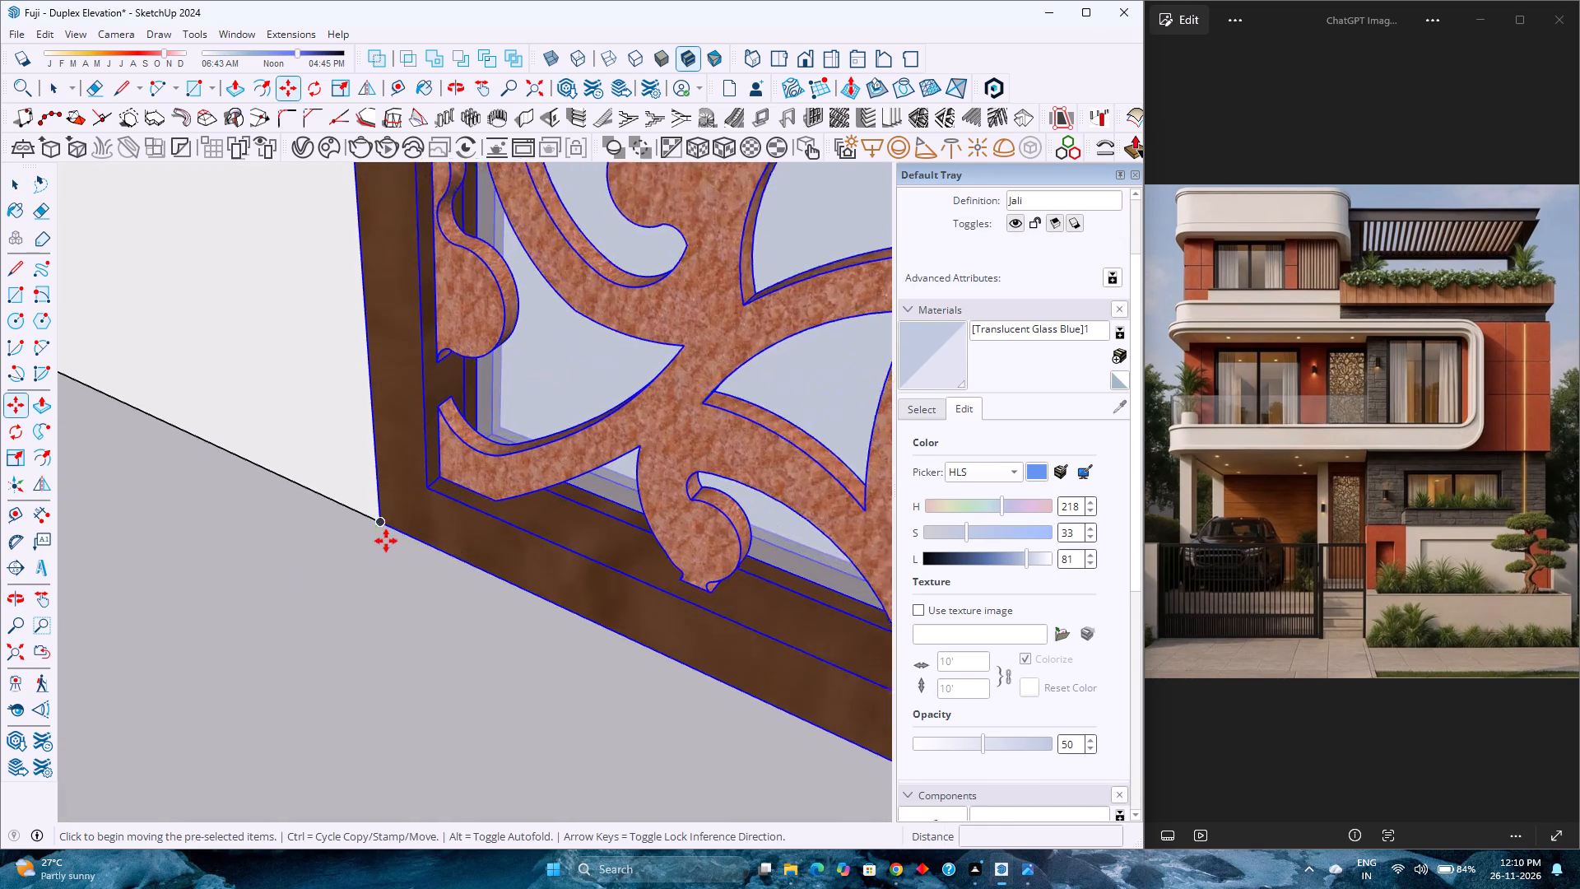
{"action": "scroll", "coordinate": [386, 541], "scroll_direction": "up", "scroll_amount": 1}
{"action": "left_click", "coordinate": [383, 520]}
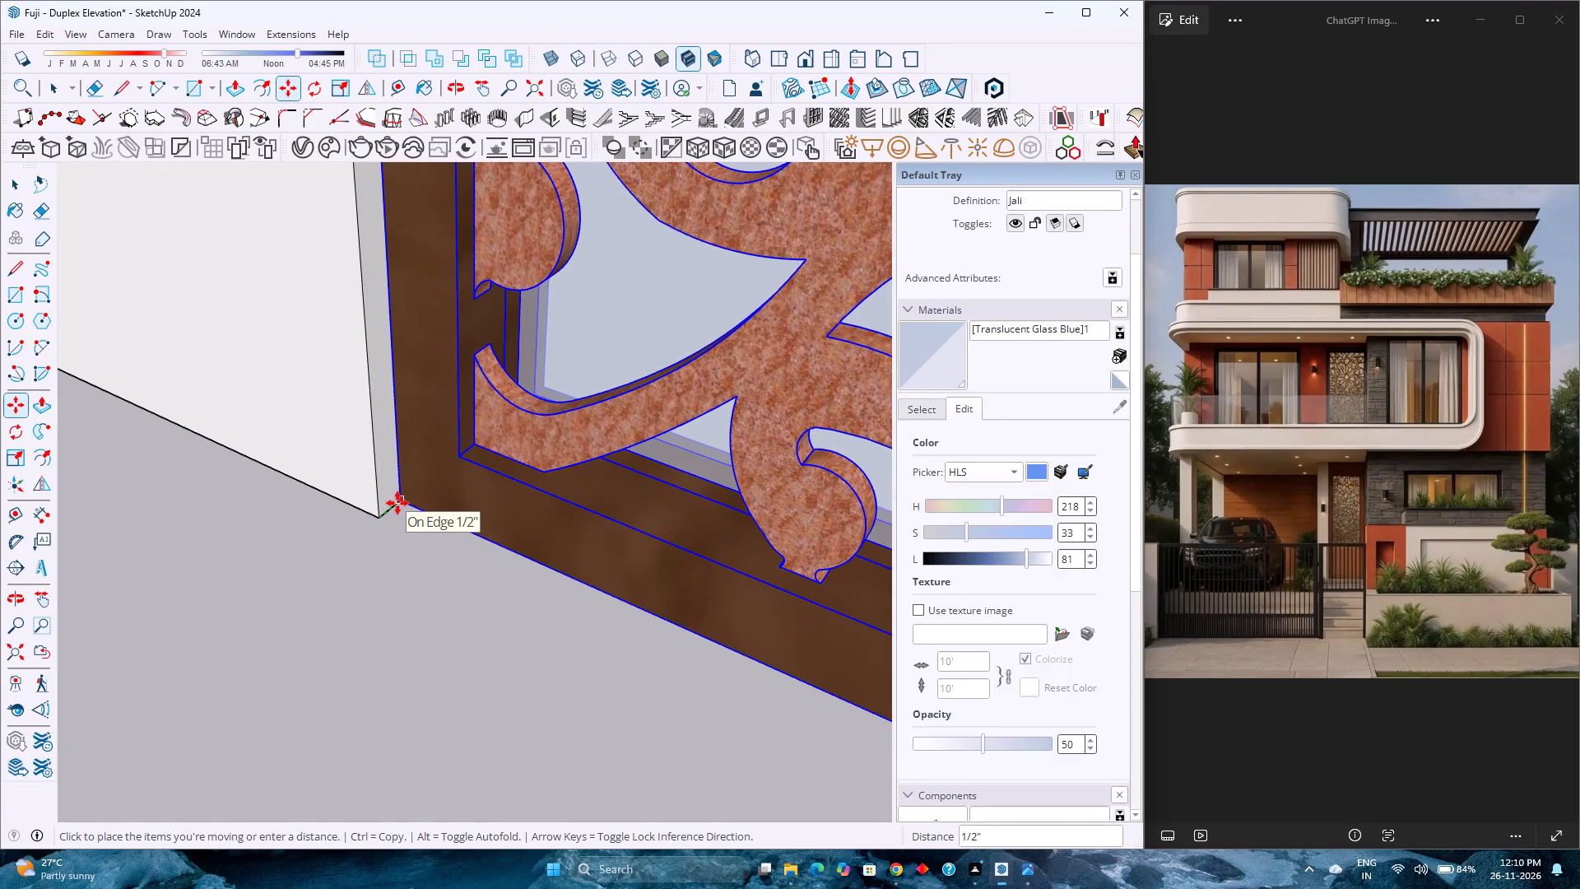
{"action": "type", "text": "0.5"}
{"action": "key", "text": "Return"}
Scale the first-floor jali along the red axis by about 1.14, widening it to meet the adjoining side wall.
{"action": "scroll", "coordinate": [318, 523], "scroll_direction": "down", "scroll_amount": 10}
{"action": "middle_click_drag", "start_coordinate": [322, 524], "coordinate": [496, 530]}
{"action": "scroll", "coordinate": [318, 523], "scroll_direction": "down", "scroll_amount": 14}
{"action": "middle_click", "coordinate": [496, 530]}
{"action": "middle_click_drag", "start_coordinate": [503, 500], "coordinate": [372, 631], "text": "shift"}
{"action": "middle_click", "coordinate": [371, 631], "text": "shift"}
{"action": "middle_click_drag", "start_coordinate": [353, 613], "coordinate": [411, 561]}
{"action": "middle_click", "coordinate": [414, 557]}
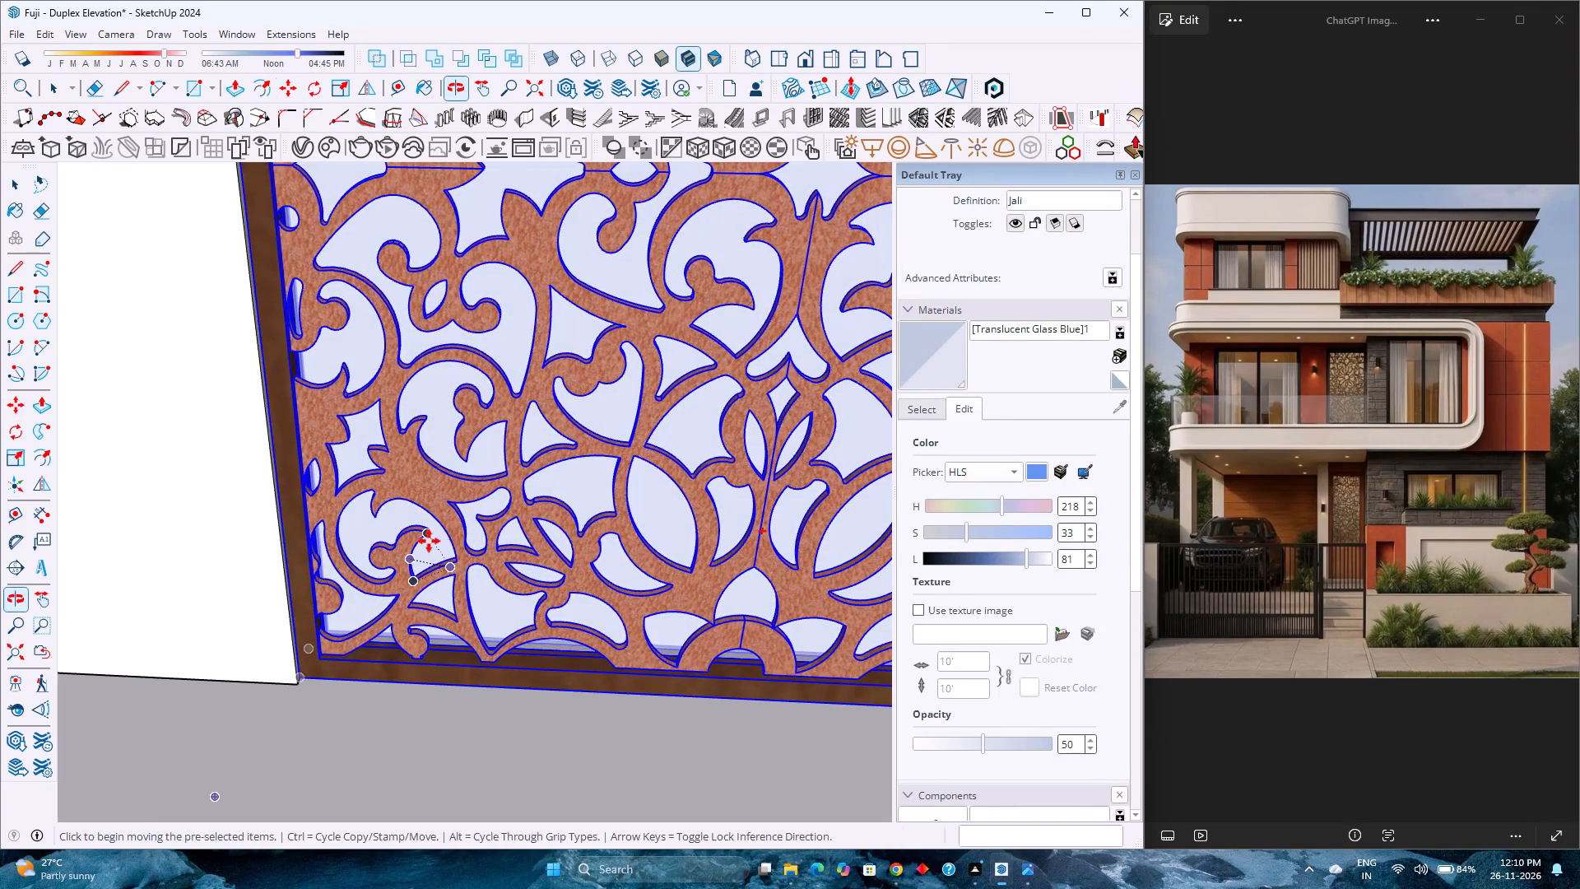
{"action": "key", "text": "s"}
{"action": "scroll", "coordinate": [429, 541], "scroll_direction": "down", "scroll_amount": 14}
{"action": "middle_click_drag", "start_coordinate": [668, 463], "coordinate": [591, 709], "text": "shift"}
{"action": "middle_click", "coordinate": [591, 709], "text": "shift"}
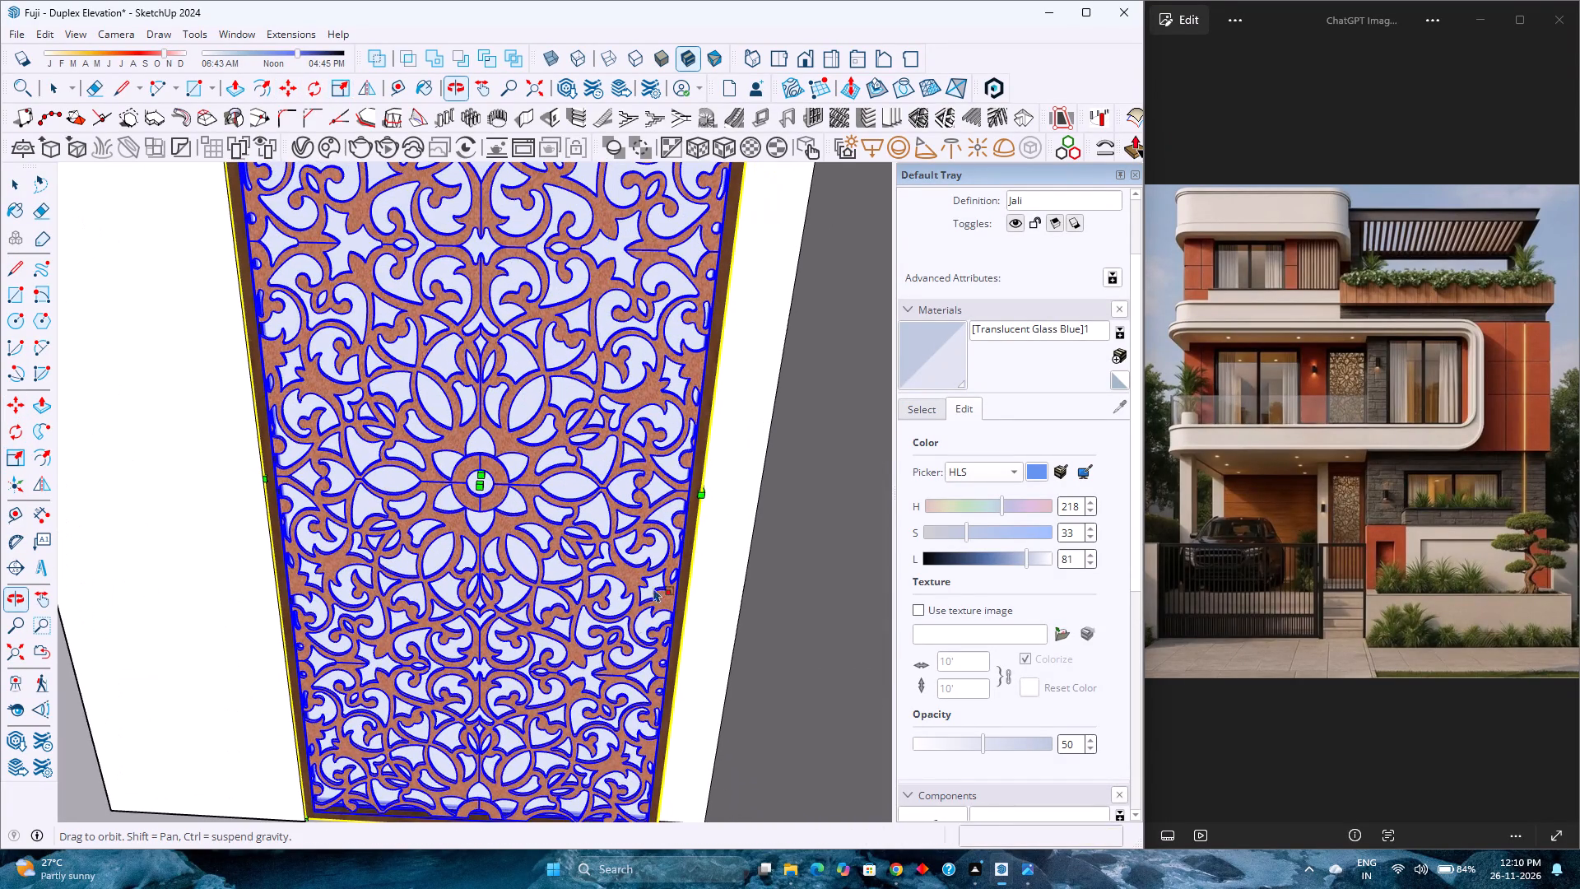
{"action": "scroll", "coordinate": [722, 480], "scroll_direction": "up", "scroll_amount": 14}
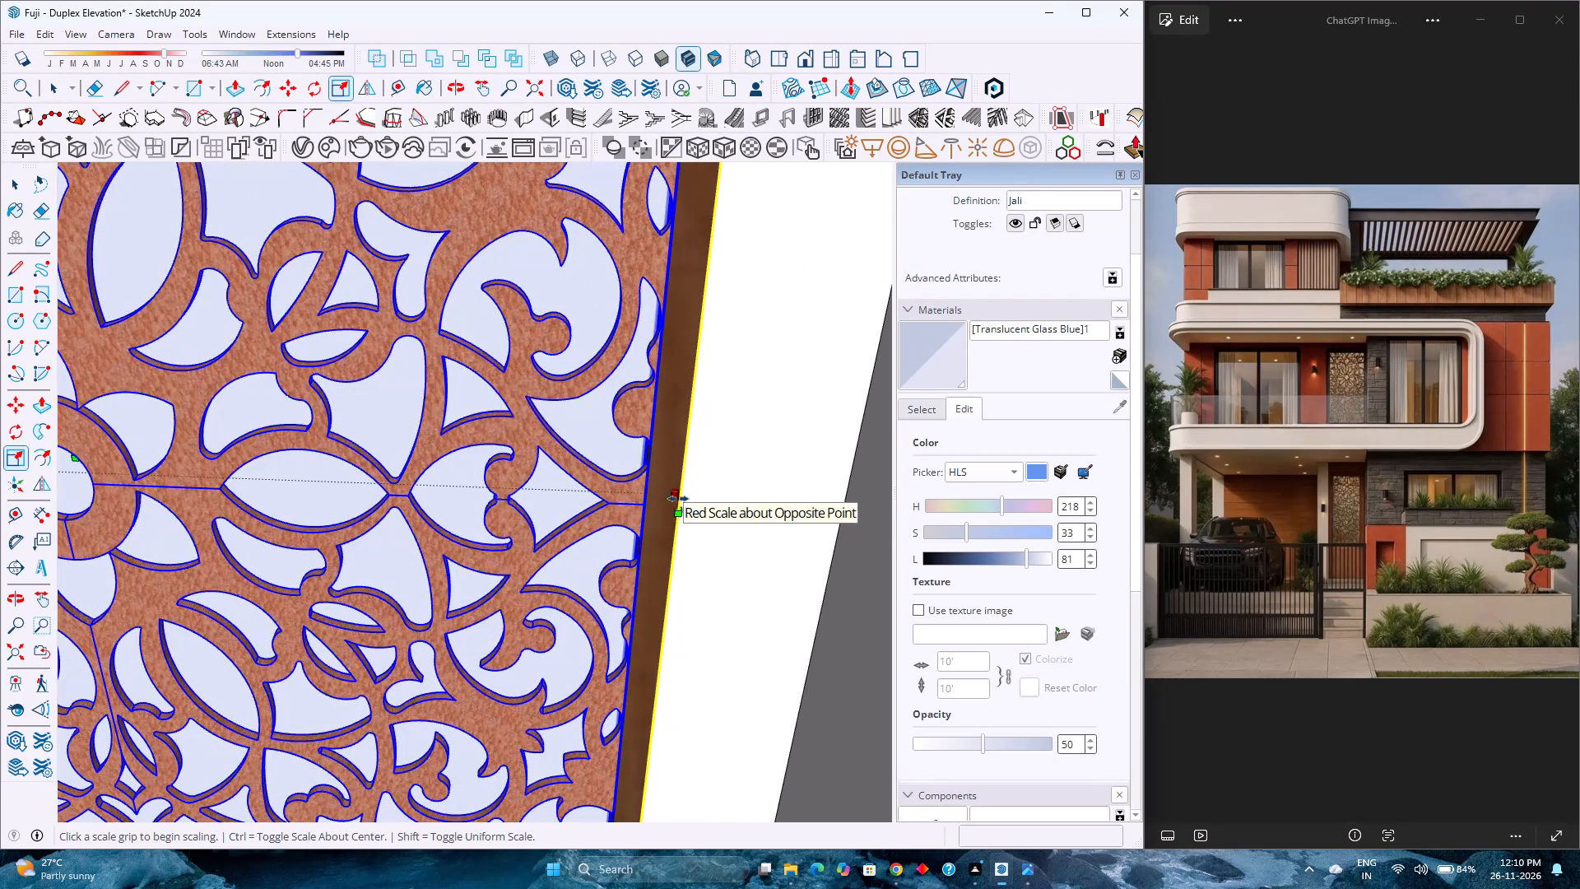
{"action": "left_click", "coordinate": [676, 499]}
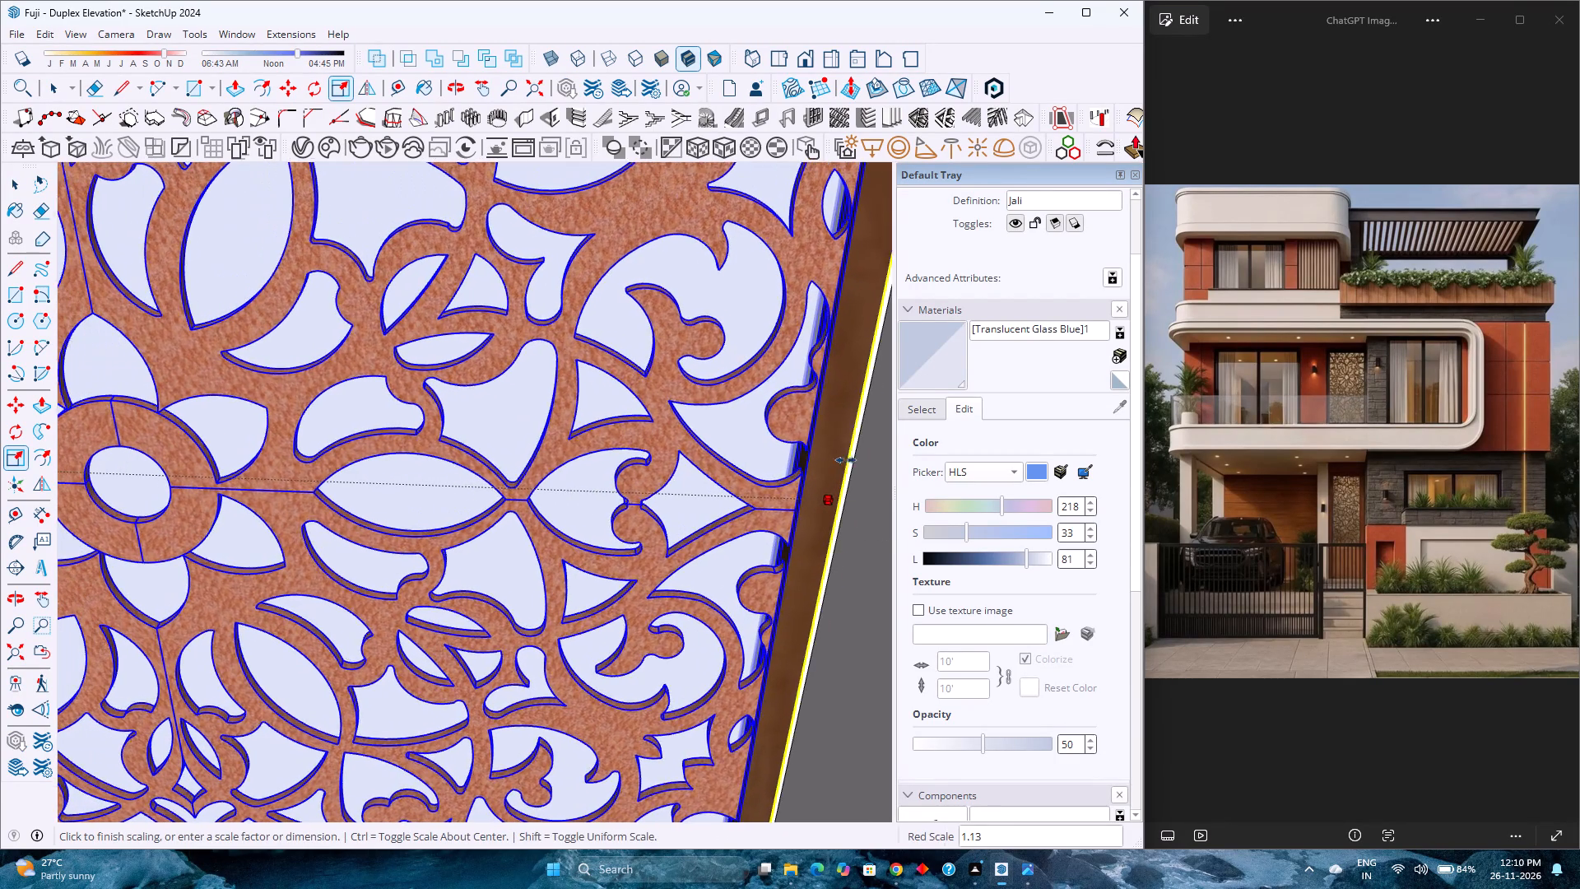
{"action": "scroll", "coordinate": [841, 461], "scroll_direction": "down", "scroll_amount": 8}
{"action": "left_click", "coordinate": [860, 546]}
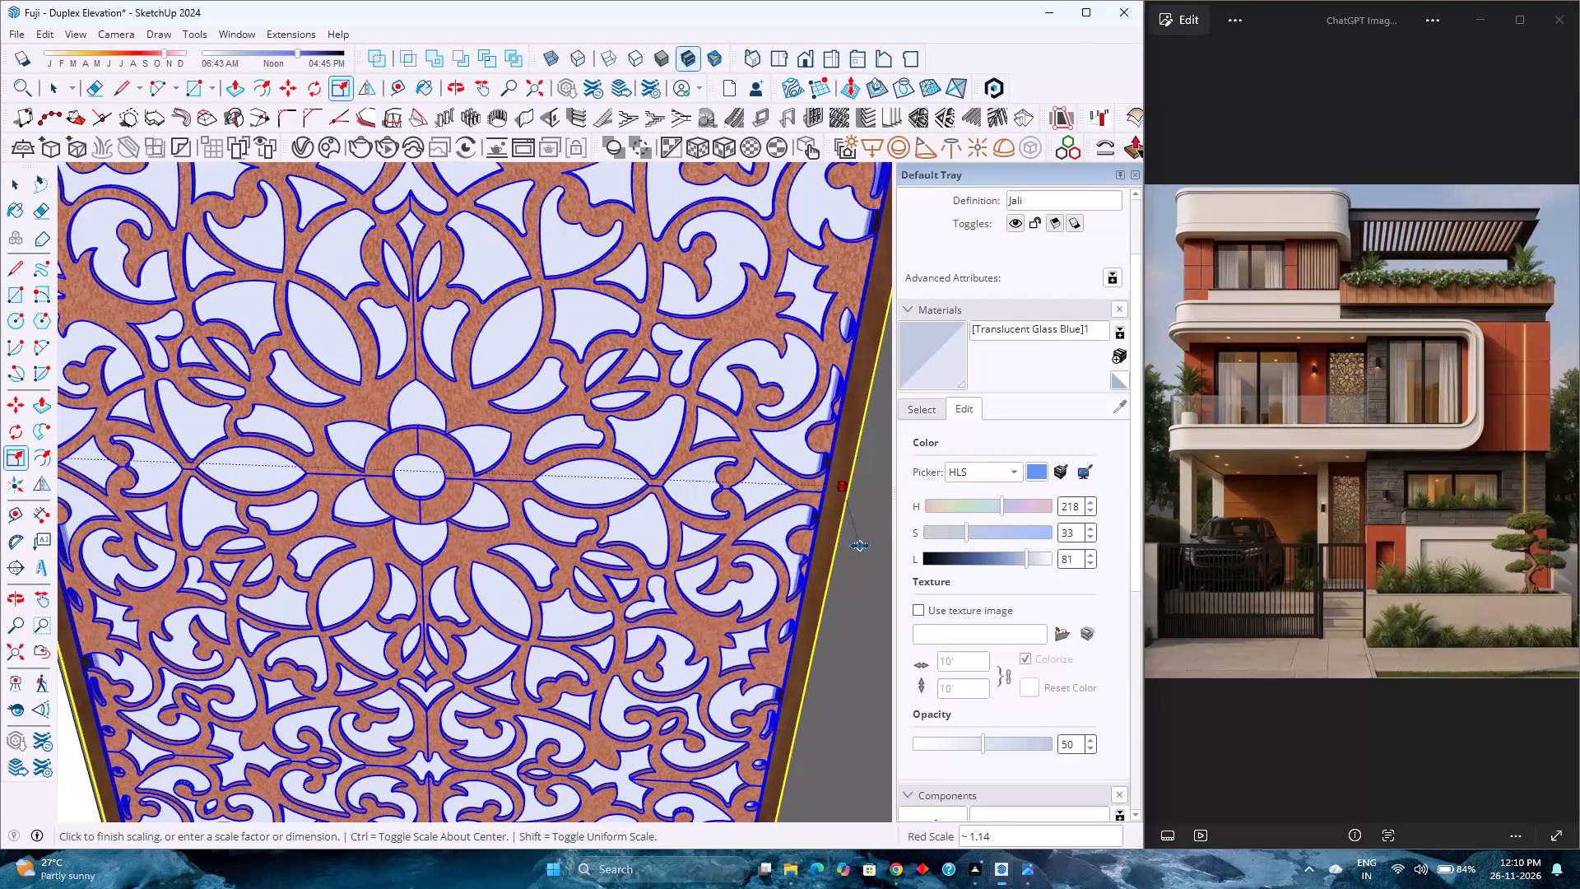
Examine the widened jali's fit in the first-floor recess and against the whole elevation, and leave the first-floor group.
{"action": "scroll", "coordinate": [661, 522], "scroll_direction": "down", "scroll_amount": 8}
{"action": "middle_click_drag", "start_coordinate": [636, 502], "coordinate": [646, 623], "text": "shift"}
{"action": "middle_click_drag", "start_coordinate": [541, 612], "coordinate": [624, 538]}
{"action": "scroll", "coordinate": [638, 519], "scroll_direction": "down", "scroll_amount": 5}
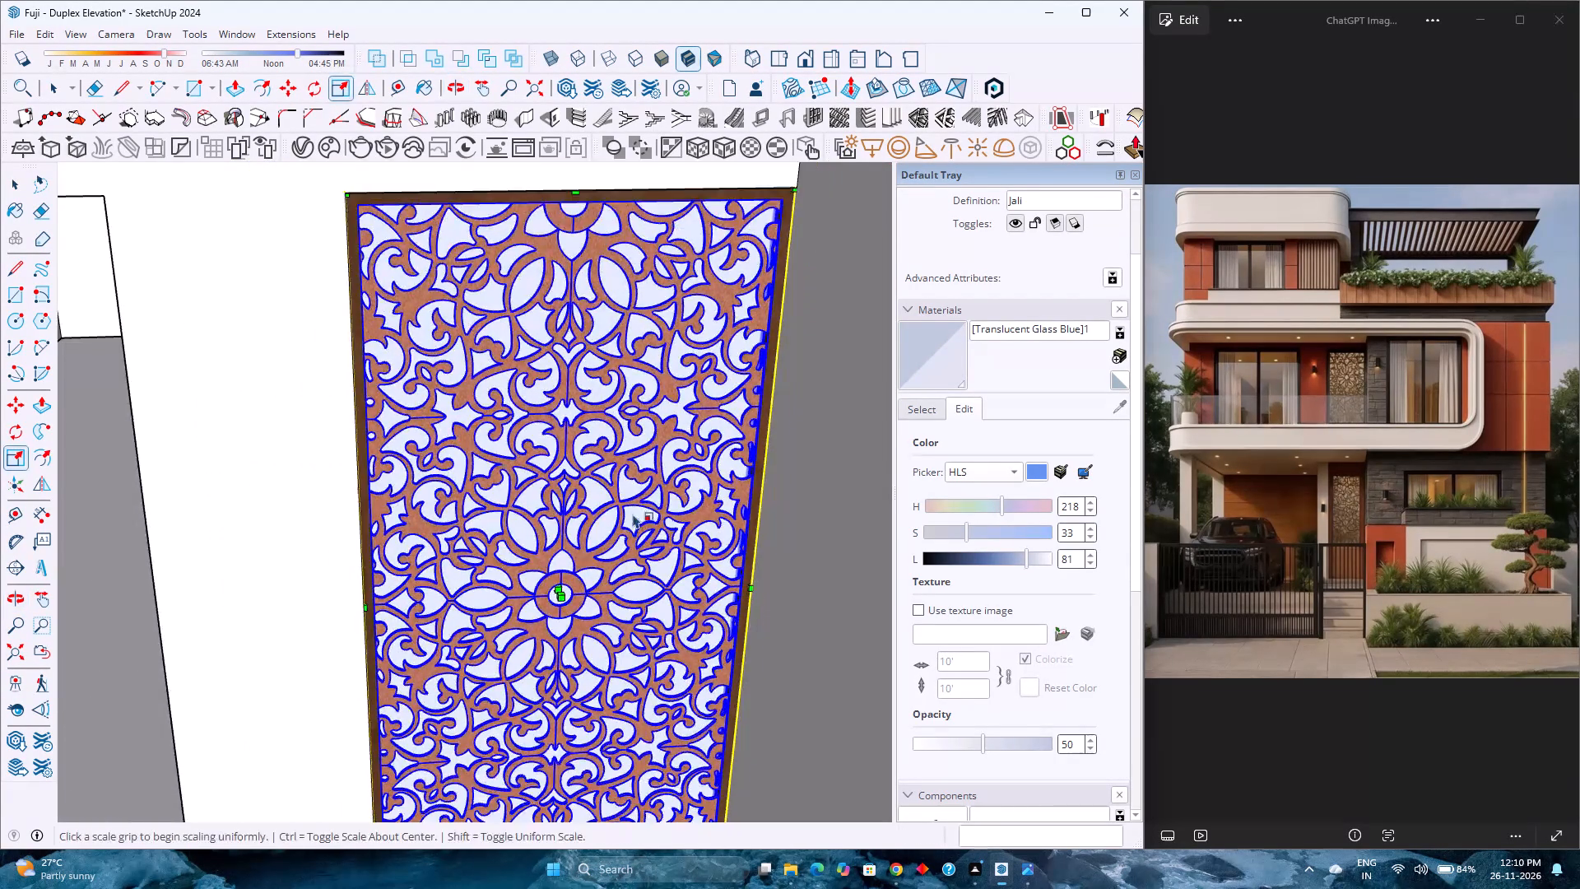
{"action": "middle_click_drag", "start_coordinate": [633, 512], "coordinate": [631, 635], "text": "shift"}
{"action": "middle_click", "coordinate": [596, 610]}
{"action": "left_click", "coordinate": [9, 658]}
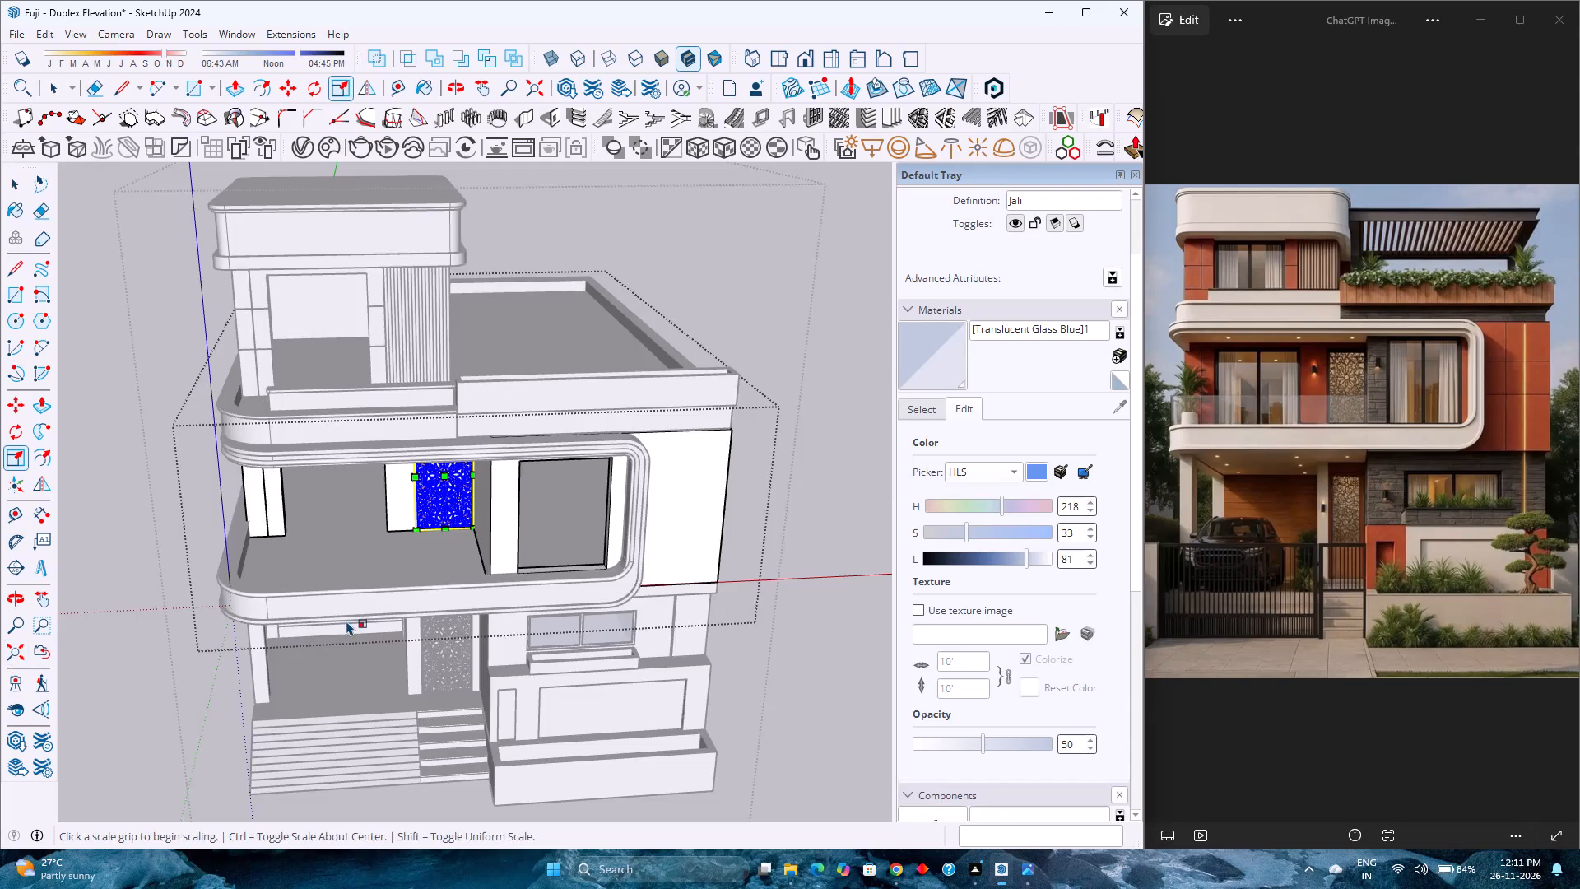
{"action": "middle_click_drag", "start_coordinate": [359, 615], "coordinate": [397, 428]}
{"action": "middle_click", "coordinate": [397, 428]}
{"action": "scroll", "coordinate": [439, 385], "scroll_direction": "up", "scroll_amount": 11}
{"action": "key", "text": "space"}
{"action": "scroll", "coordinate": [438, 390], "scroll_direction": "down", "scroll_amount": 4}
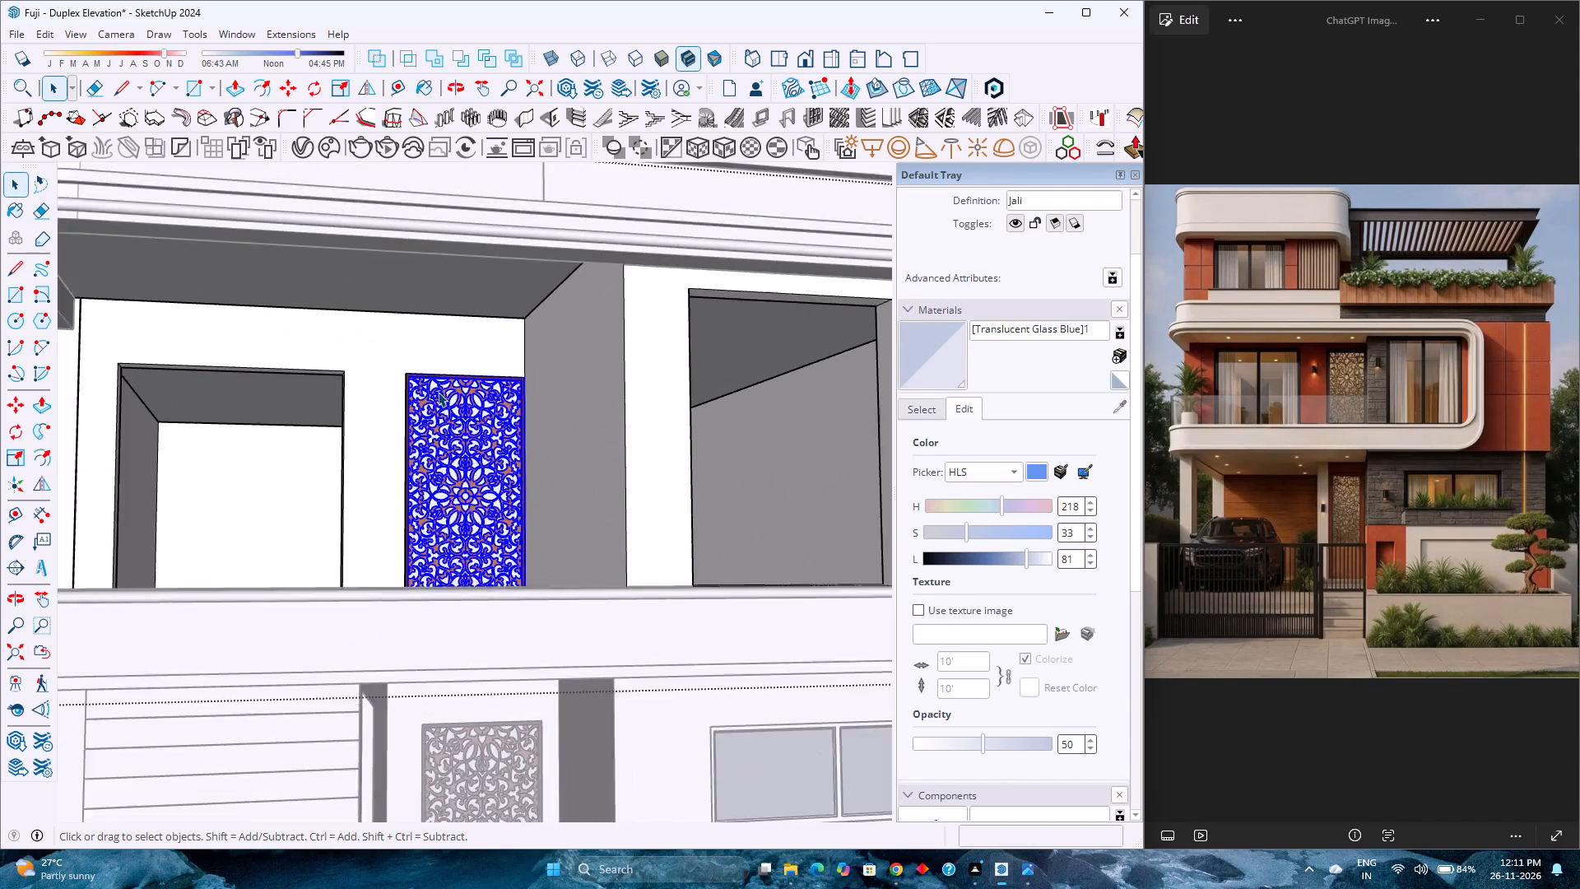
{"action": "scroll", "coordinate": [449, 424], "scroll_direction": "down", "scroll_amount": 12}
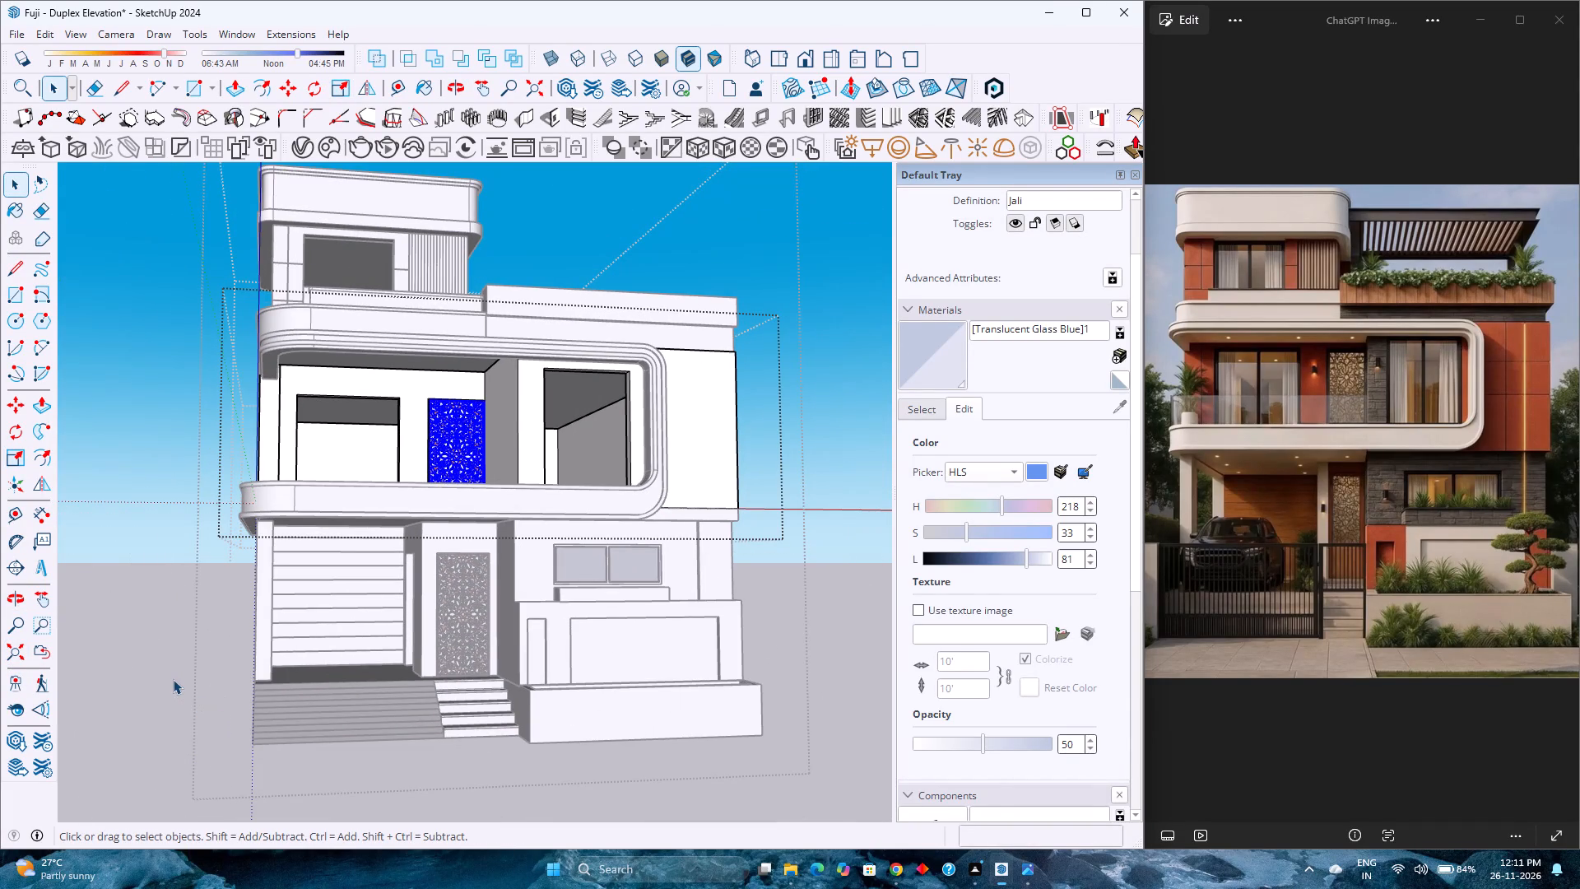
{"action": "left_click", "coordinate": [172, 676]}
Show the house in the standard front view and leave the enclosing building group.
{"action": "scroll", "coordinate": [409, 598], "scroll_direction": "down", "scroll_amount": 1}
{"action": "middle_click_drag", "start_coordinate": [419, 595], "coordinate": [351, 622]}
{"action": "middle_click", "coordinate": [352, 622]}
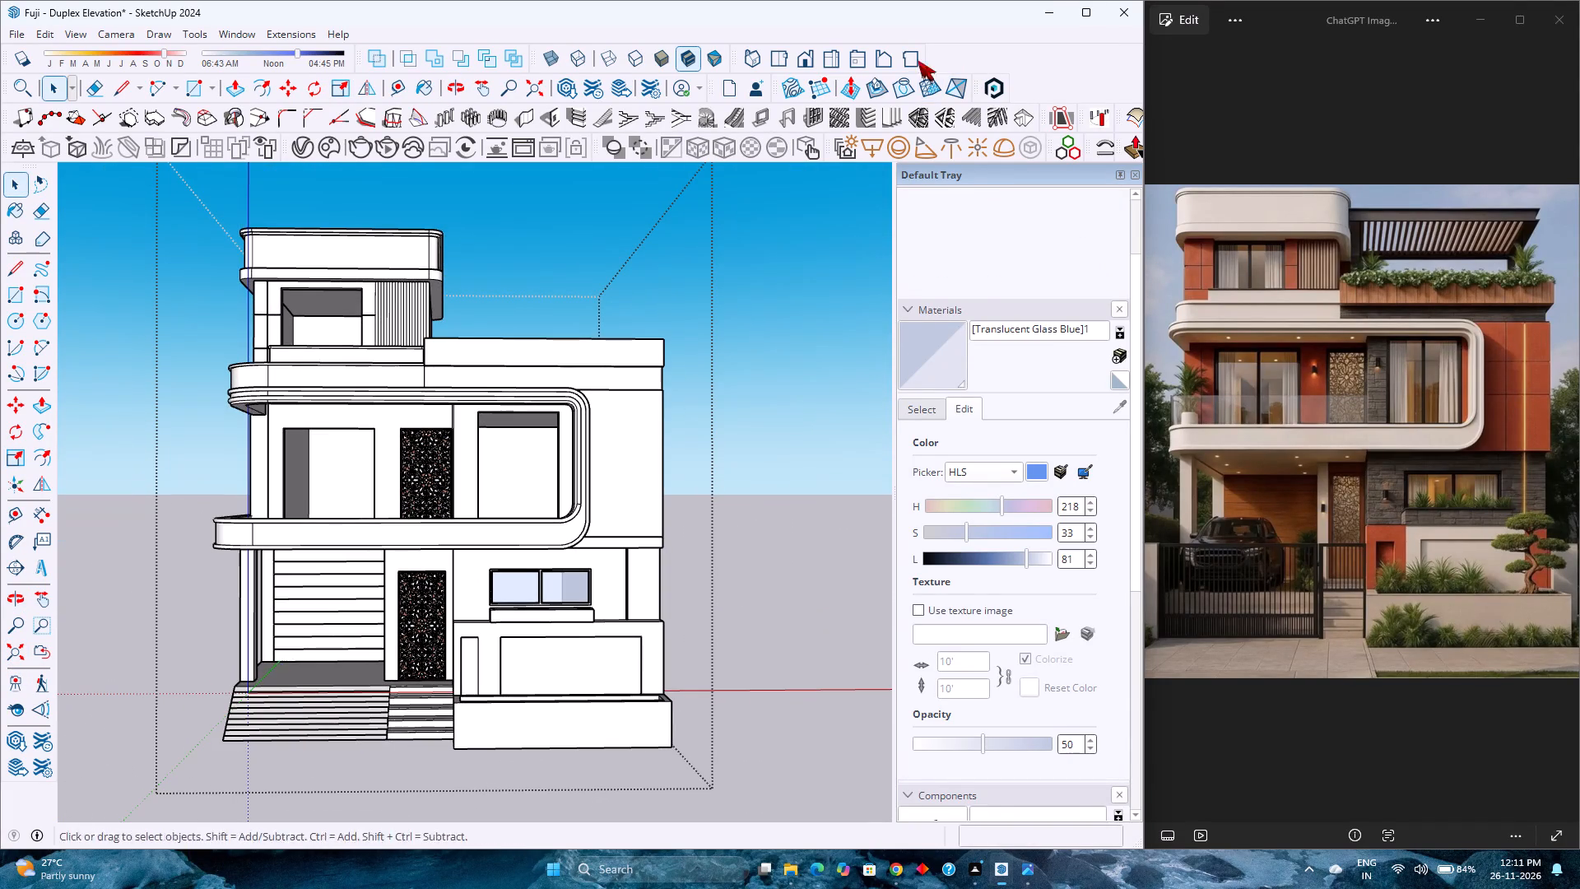
{"action": "left_click", "coordinate": [815, 64]}
{"action": "left_click", "coordinate": [759, 228]}
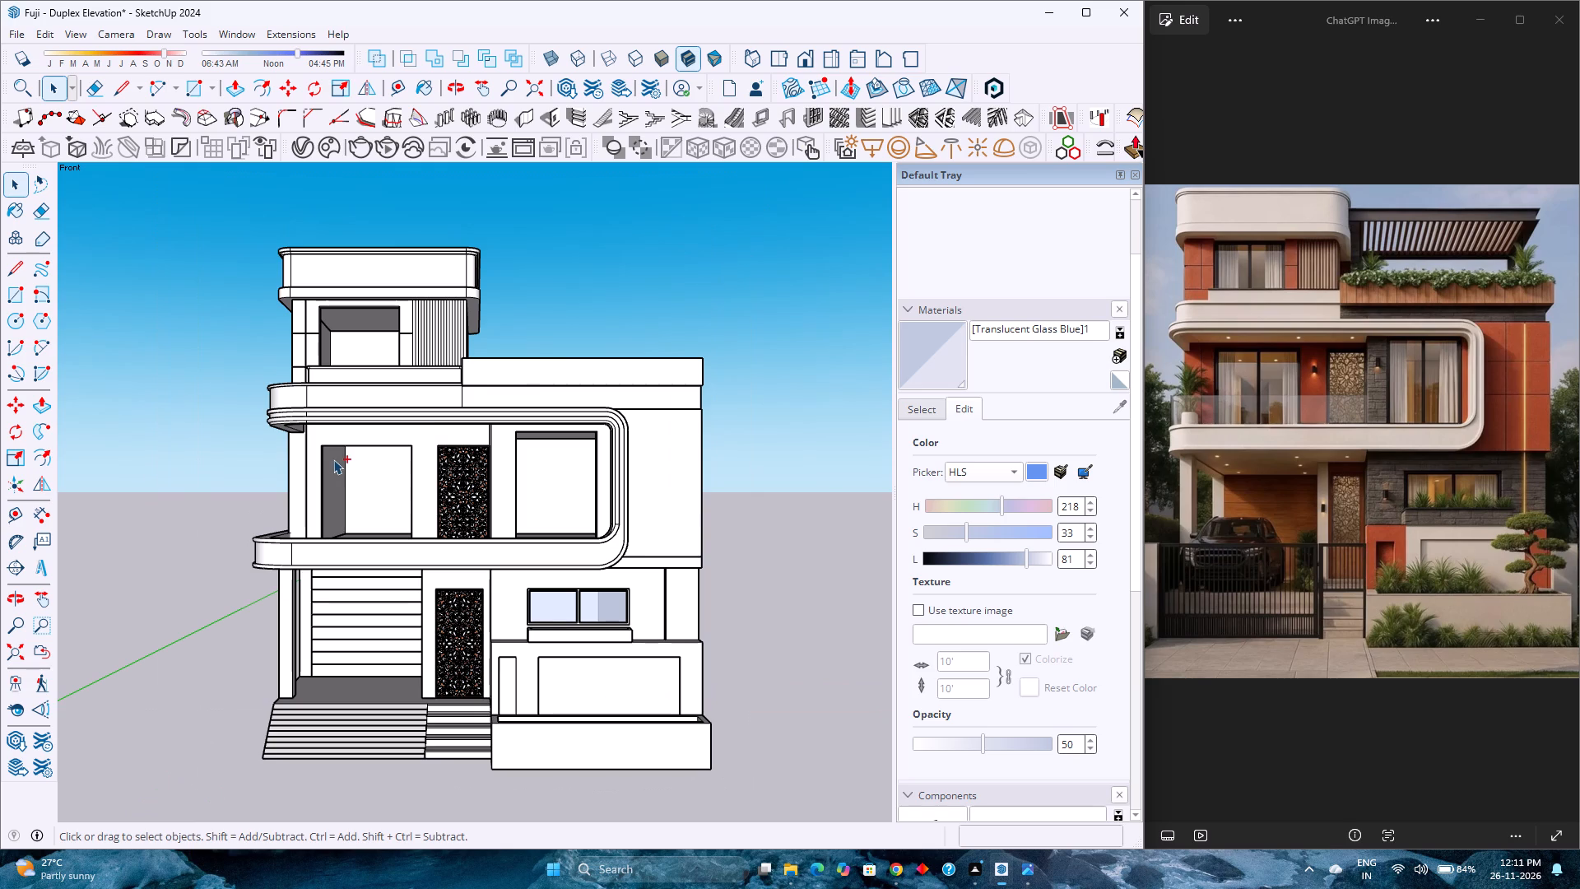
Save the Fuji - Duplex Elevation model.
{"action": "key", "text": "ctrl+s"}
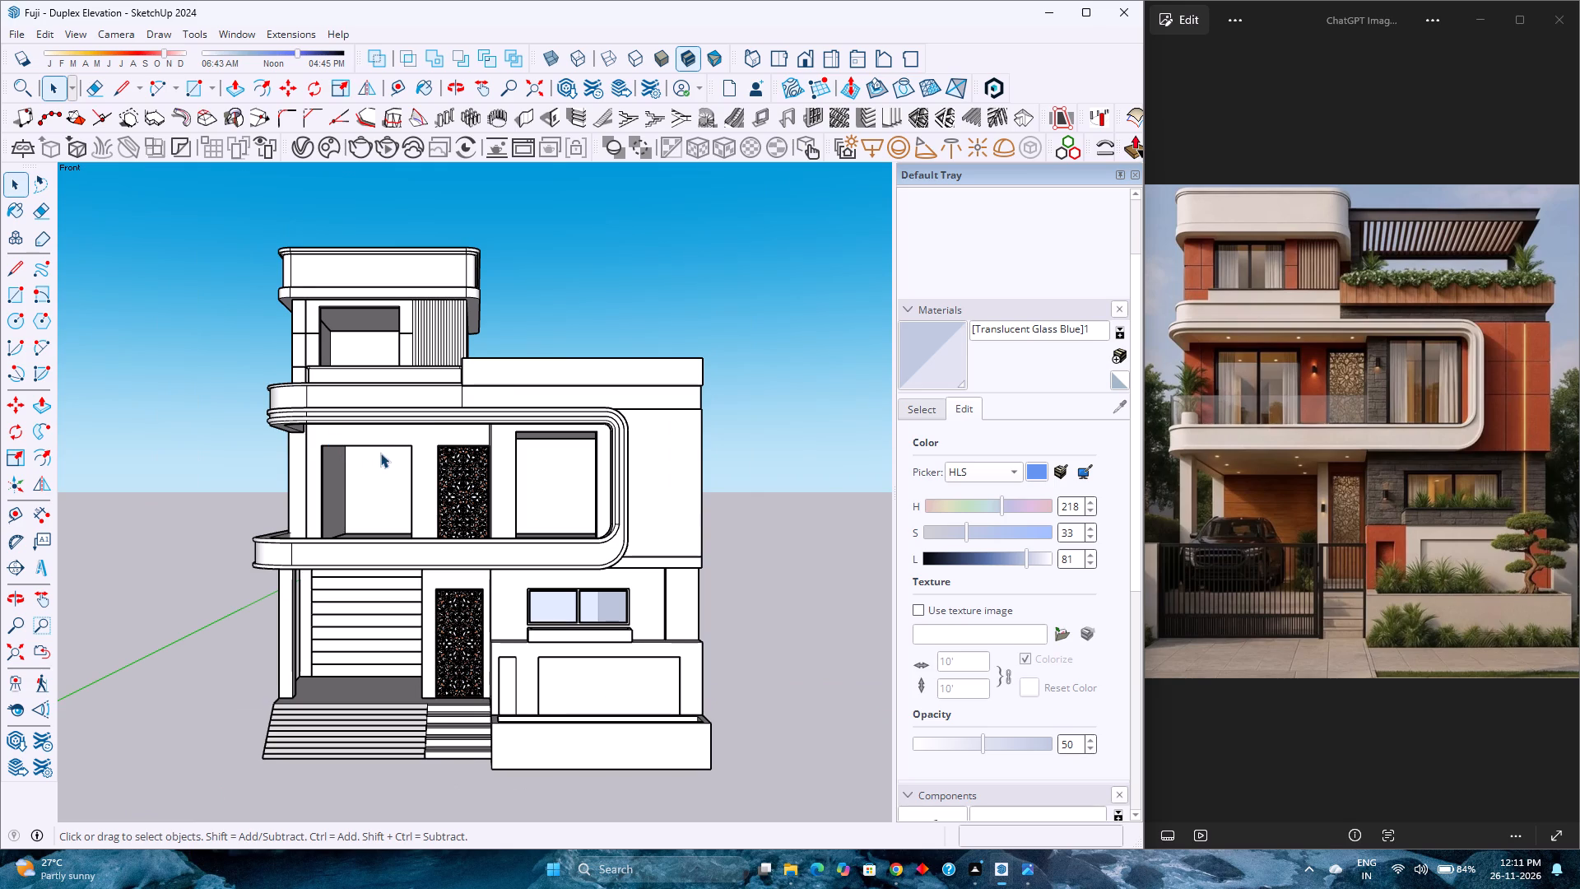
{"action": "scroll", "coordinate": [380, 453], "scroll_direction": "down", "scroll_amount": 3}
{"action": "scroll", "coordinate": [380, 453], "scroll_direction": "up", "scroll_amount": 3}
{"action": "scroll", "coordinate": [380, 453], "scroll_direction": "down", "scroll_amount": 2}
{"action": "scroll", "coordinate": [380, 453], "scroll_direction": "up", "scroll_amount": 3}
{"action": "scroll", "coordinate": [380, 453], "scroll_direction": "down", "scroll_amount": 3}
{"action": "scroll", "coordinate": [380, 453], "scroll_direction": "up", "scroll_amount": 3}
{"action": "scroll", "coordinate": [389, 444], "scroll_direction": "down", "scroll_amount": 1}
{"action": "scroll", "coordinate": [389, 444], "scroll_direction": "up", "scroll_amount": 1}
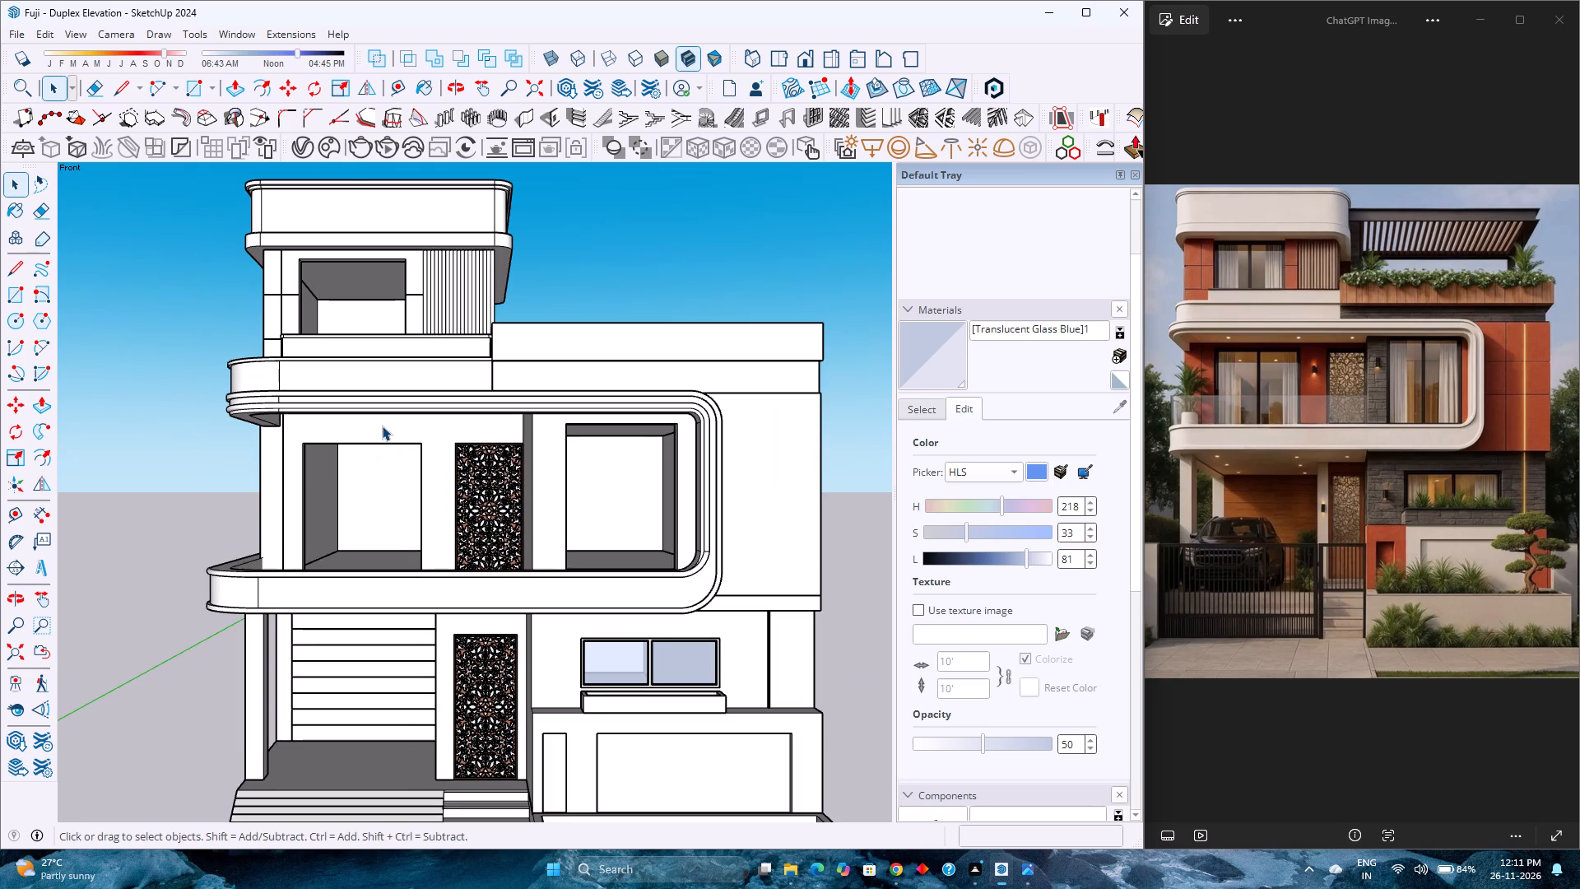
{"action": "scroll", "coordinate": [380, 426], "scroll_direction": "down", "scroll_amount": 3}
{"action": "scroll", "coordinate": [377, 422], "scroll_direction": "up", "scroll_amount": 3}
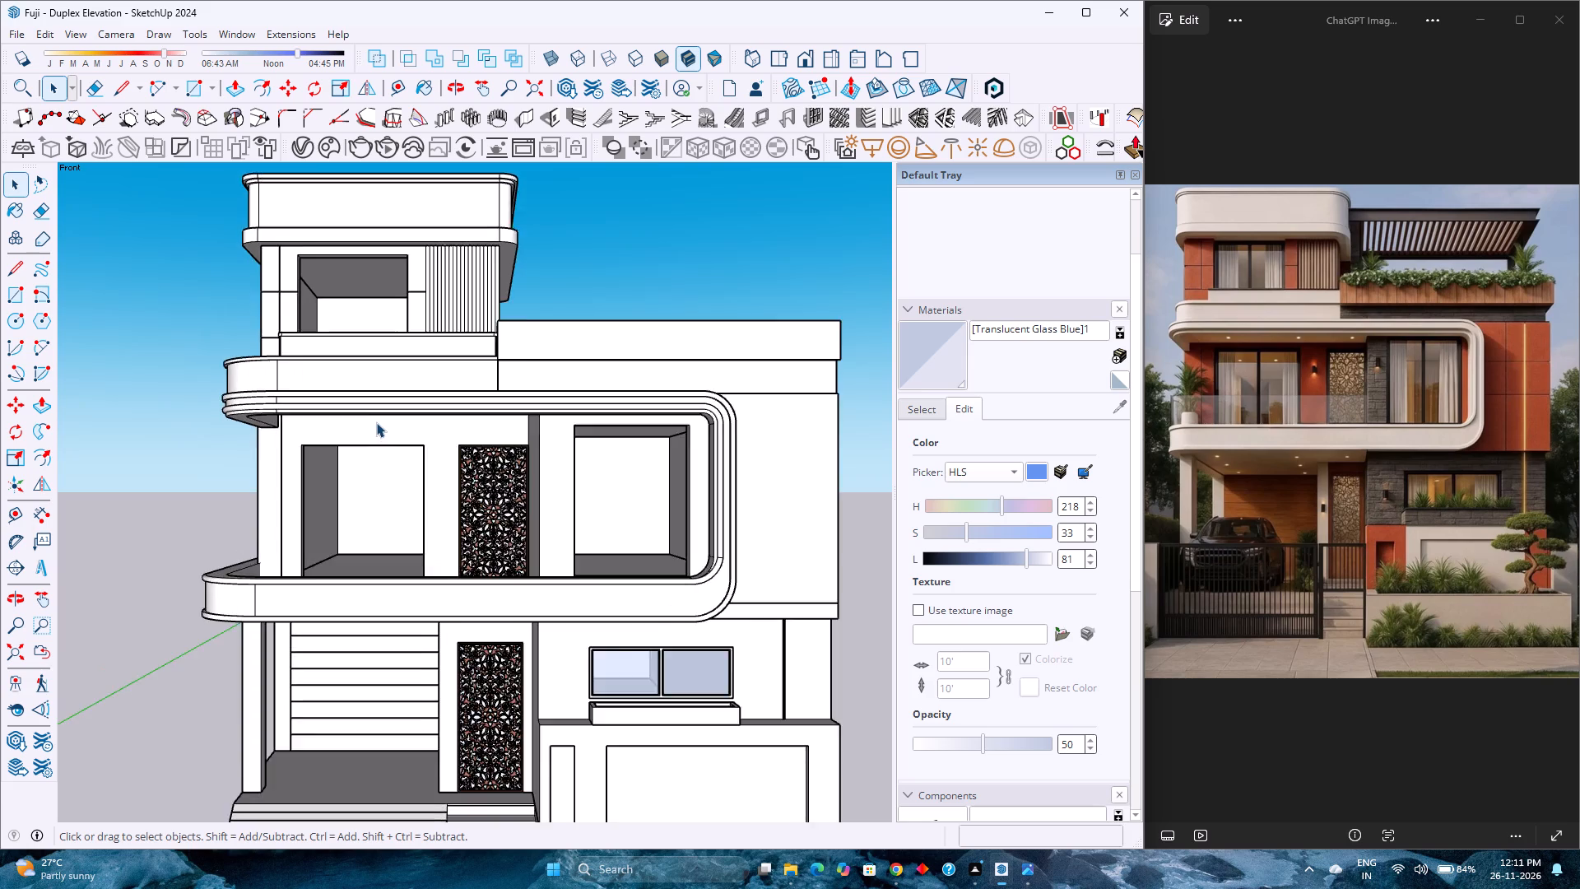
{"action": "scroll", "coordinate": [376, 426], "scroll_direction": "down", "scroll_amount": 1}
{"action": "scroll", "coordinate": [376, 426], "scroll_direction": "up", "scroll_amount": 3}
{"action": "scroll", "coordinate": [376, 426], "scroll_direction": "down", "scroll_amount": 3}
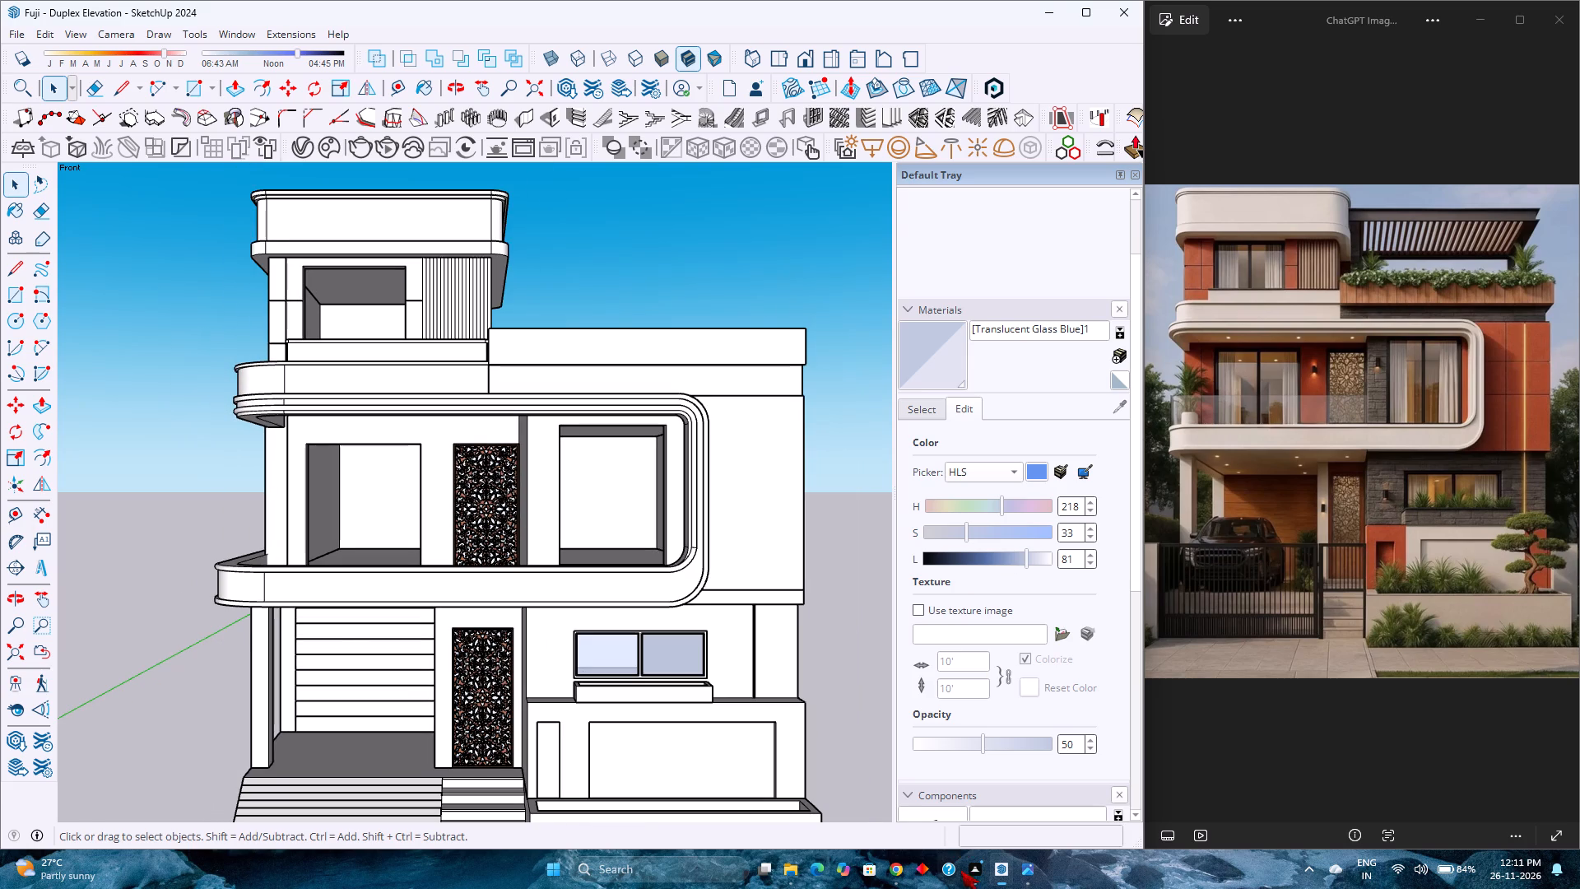
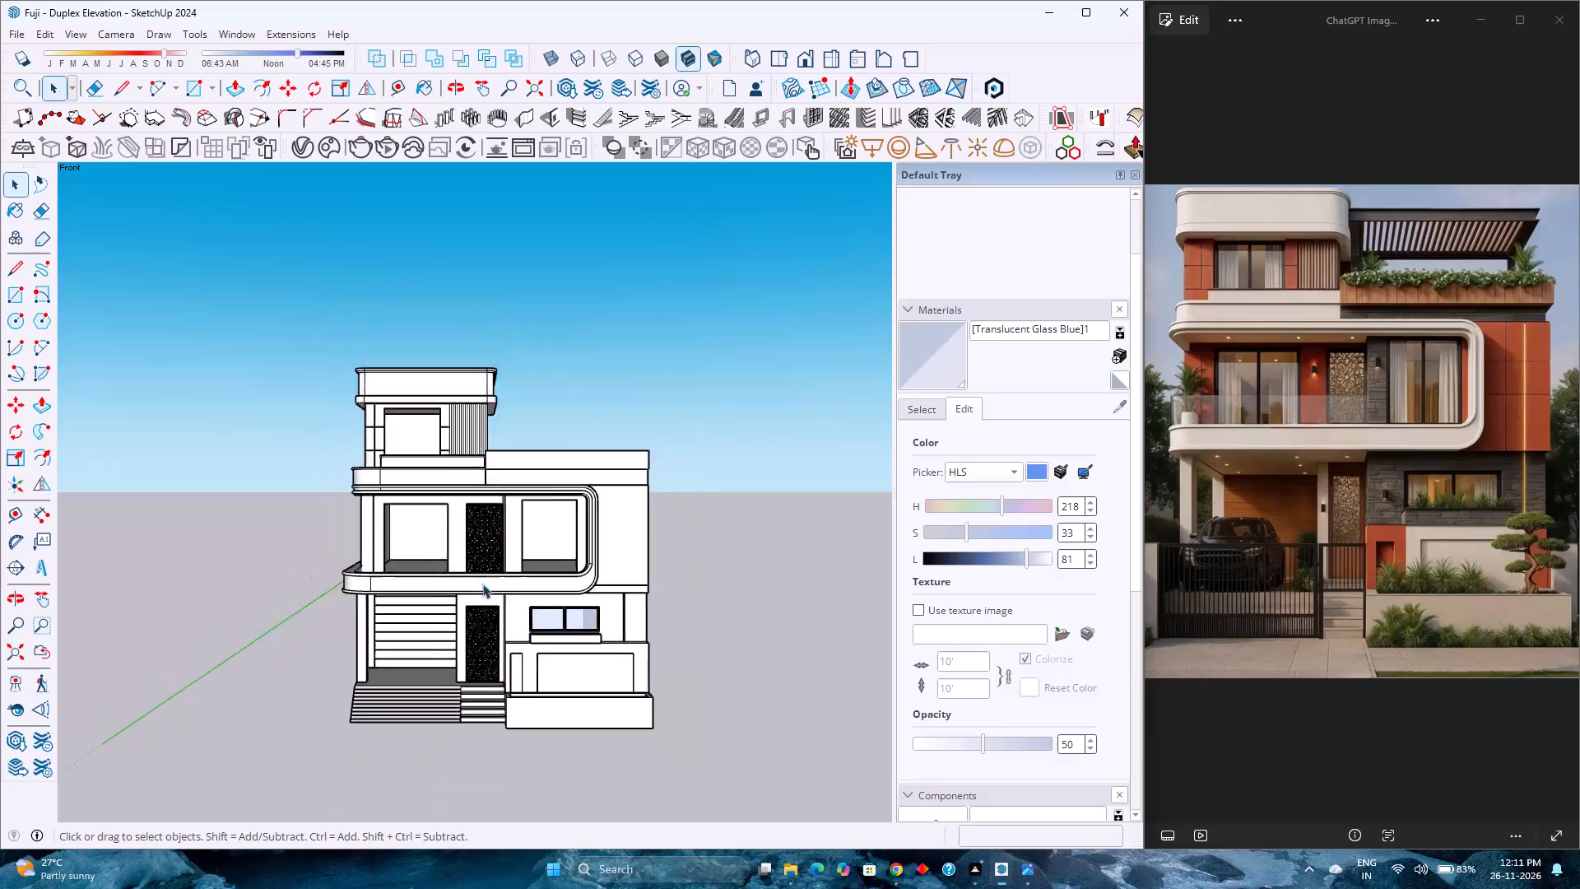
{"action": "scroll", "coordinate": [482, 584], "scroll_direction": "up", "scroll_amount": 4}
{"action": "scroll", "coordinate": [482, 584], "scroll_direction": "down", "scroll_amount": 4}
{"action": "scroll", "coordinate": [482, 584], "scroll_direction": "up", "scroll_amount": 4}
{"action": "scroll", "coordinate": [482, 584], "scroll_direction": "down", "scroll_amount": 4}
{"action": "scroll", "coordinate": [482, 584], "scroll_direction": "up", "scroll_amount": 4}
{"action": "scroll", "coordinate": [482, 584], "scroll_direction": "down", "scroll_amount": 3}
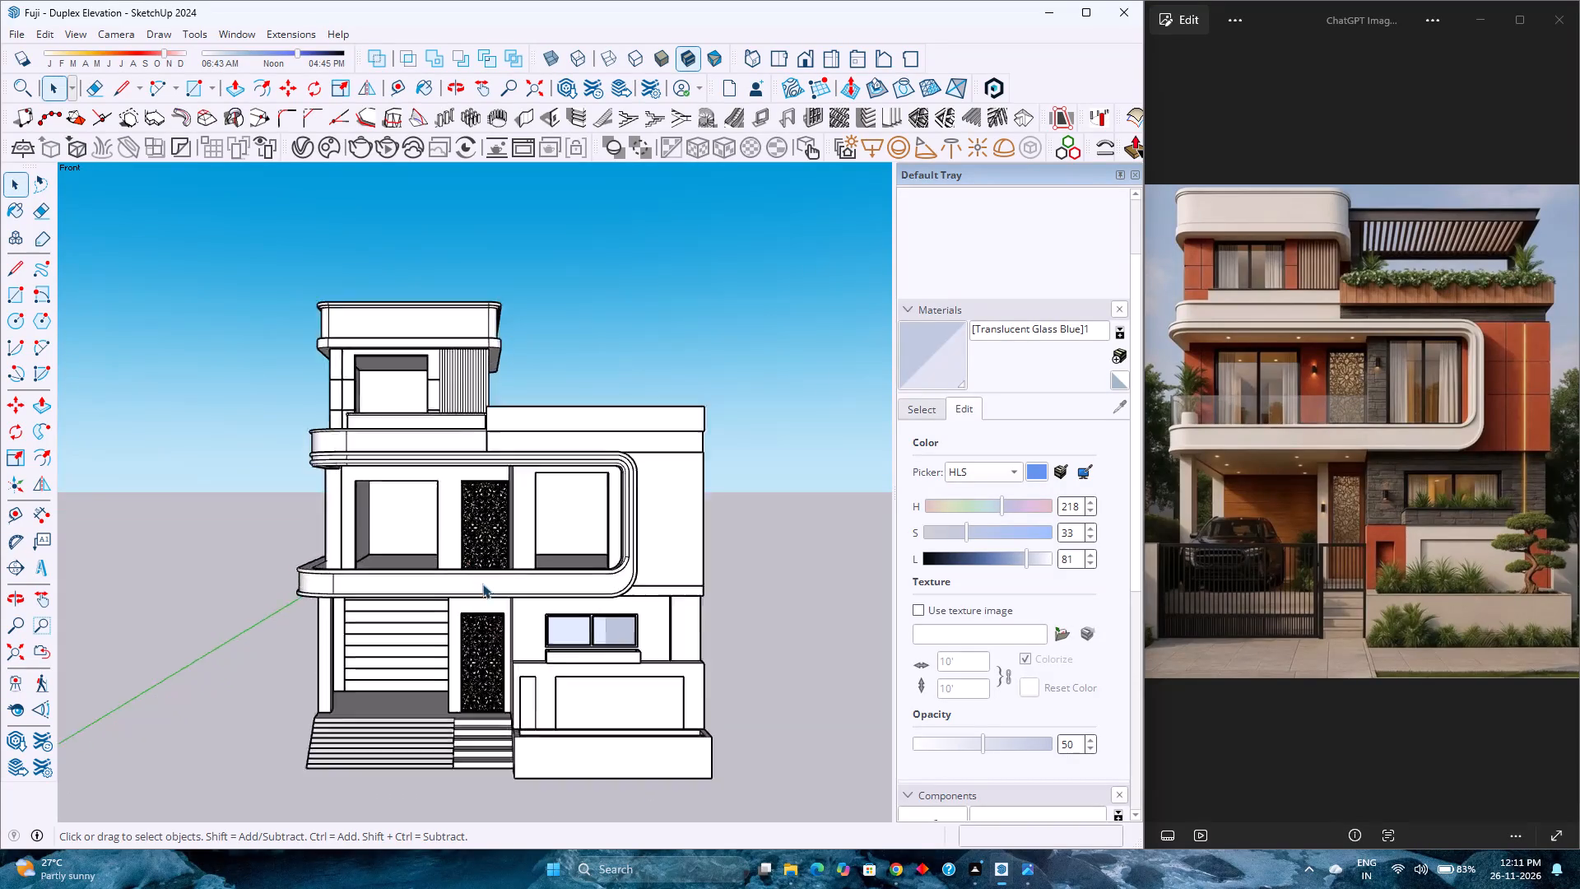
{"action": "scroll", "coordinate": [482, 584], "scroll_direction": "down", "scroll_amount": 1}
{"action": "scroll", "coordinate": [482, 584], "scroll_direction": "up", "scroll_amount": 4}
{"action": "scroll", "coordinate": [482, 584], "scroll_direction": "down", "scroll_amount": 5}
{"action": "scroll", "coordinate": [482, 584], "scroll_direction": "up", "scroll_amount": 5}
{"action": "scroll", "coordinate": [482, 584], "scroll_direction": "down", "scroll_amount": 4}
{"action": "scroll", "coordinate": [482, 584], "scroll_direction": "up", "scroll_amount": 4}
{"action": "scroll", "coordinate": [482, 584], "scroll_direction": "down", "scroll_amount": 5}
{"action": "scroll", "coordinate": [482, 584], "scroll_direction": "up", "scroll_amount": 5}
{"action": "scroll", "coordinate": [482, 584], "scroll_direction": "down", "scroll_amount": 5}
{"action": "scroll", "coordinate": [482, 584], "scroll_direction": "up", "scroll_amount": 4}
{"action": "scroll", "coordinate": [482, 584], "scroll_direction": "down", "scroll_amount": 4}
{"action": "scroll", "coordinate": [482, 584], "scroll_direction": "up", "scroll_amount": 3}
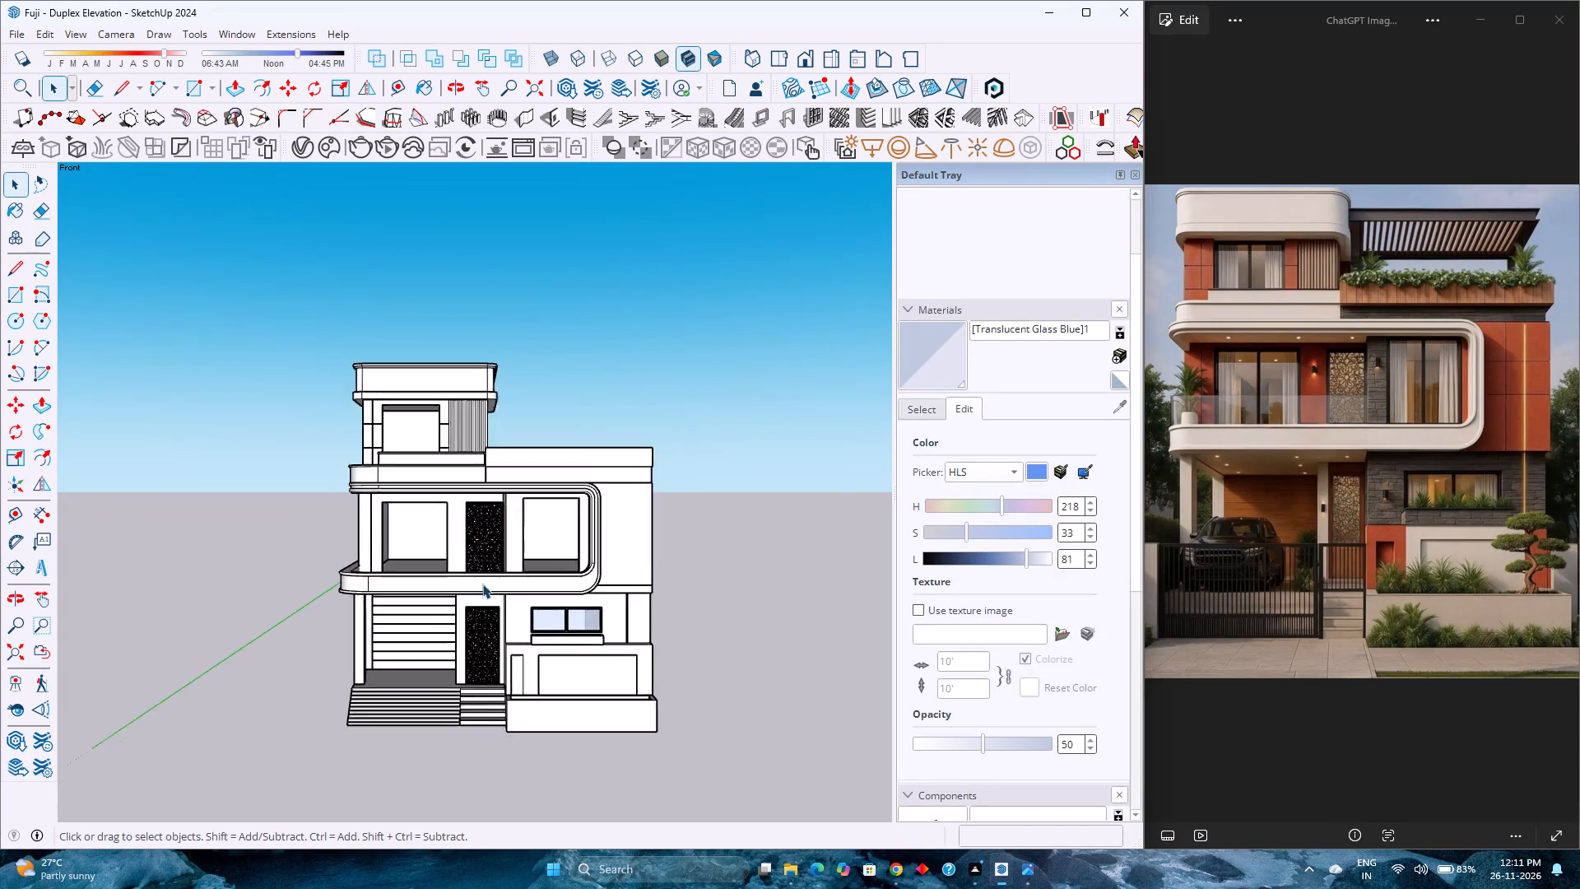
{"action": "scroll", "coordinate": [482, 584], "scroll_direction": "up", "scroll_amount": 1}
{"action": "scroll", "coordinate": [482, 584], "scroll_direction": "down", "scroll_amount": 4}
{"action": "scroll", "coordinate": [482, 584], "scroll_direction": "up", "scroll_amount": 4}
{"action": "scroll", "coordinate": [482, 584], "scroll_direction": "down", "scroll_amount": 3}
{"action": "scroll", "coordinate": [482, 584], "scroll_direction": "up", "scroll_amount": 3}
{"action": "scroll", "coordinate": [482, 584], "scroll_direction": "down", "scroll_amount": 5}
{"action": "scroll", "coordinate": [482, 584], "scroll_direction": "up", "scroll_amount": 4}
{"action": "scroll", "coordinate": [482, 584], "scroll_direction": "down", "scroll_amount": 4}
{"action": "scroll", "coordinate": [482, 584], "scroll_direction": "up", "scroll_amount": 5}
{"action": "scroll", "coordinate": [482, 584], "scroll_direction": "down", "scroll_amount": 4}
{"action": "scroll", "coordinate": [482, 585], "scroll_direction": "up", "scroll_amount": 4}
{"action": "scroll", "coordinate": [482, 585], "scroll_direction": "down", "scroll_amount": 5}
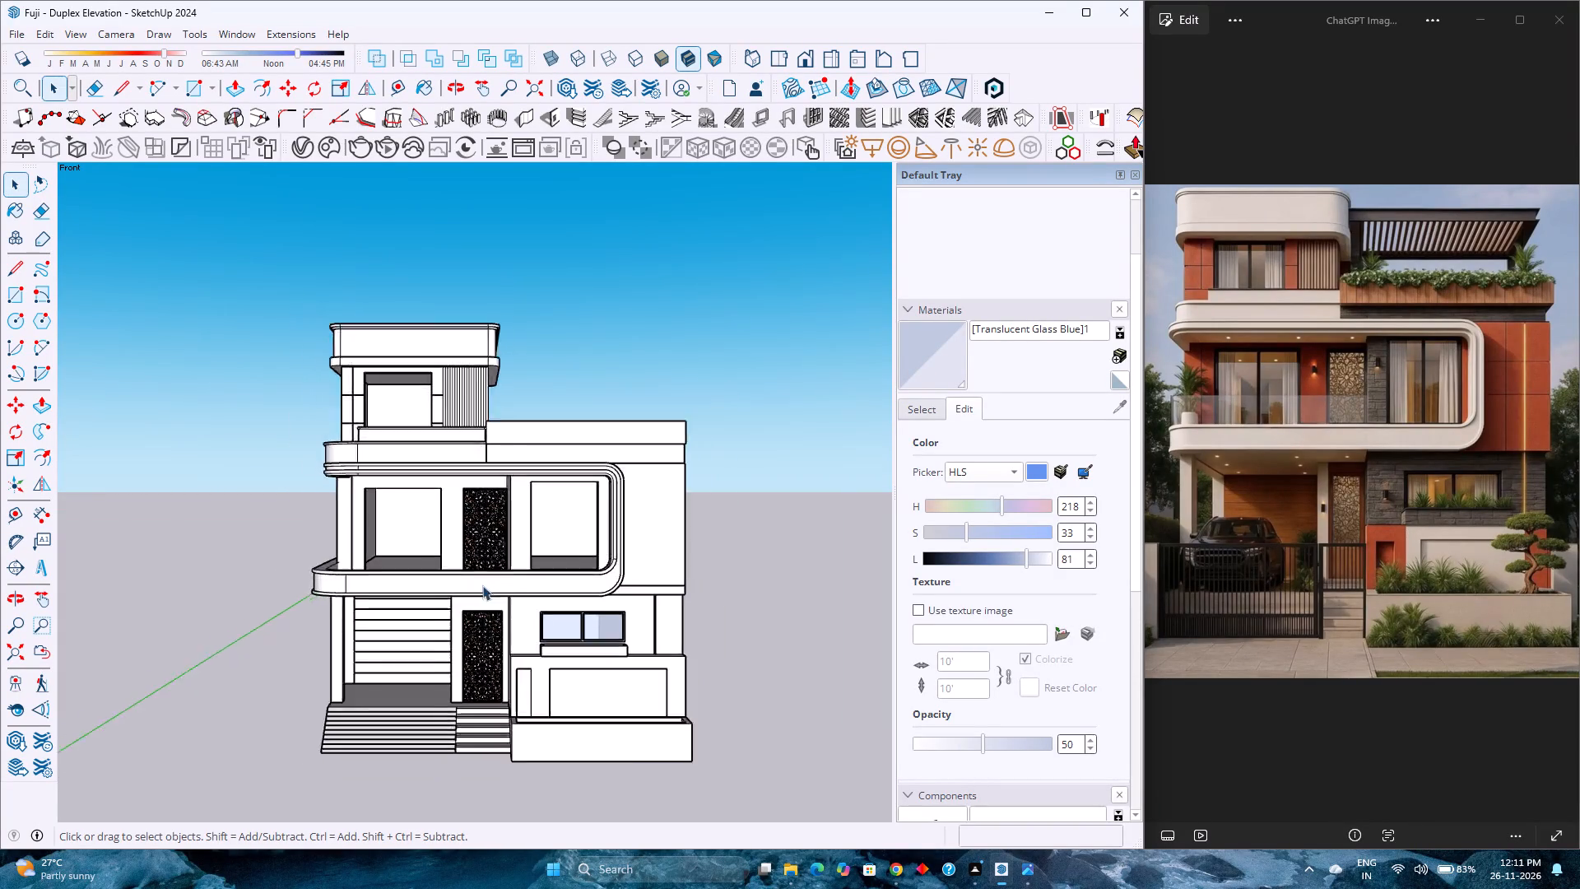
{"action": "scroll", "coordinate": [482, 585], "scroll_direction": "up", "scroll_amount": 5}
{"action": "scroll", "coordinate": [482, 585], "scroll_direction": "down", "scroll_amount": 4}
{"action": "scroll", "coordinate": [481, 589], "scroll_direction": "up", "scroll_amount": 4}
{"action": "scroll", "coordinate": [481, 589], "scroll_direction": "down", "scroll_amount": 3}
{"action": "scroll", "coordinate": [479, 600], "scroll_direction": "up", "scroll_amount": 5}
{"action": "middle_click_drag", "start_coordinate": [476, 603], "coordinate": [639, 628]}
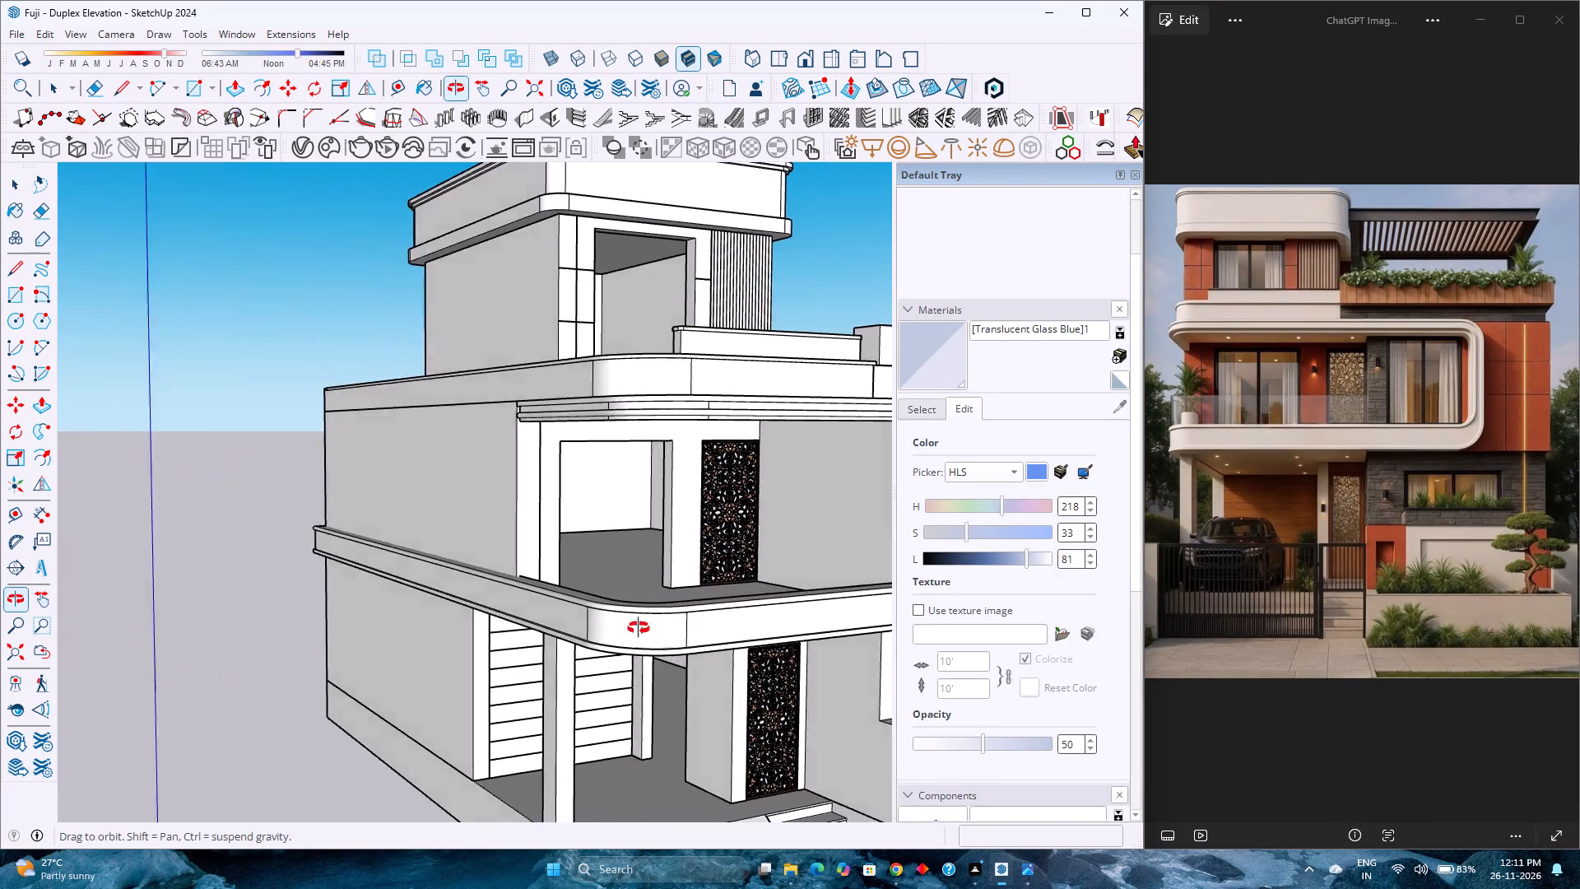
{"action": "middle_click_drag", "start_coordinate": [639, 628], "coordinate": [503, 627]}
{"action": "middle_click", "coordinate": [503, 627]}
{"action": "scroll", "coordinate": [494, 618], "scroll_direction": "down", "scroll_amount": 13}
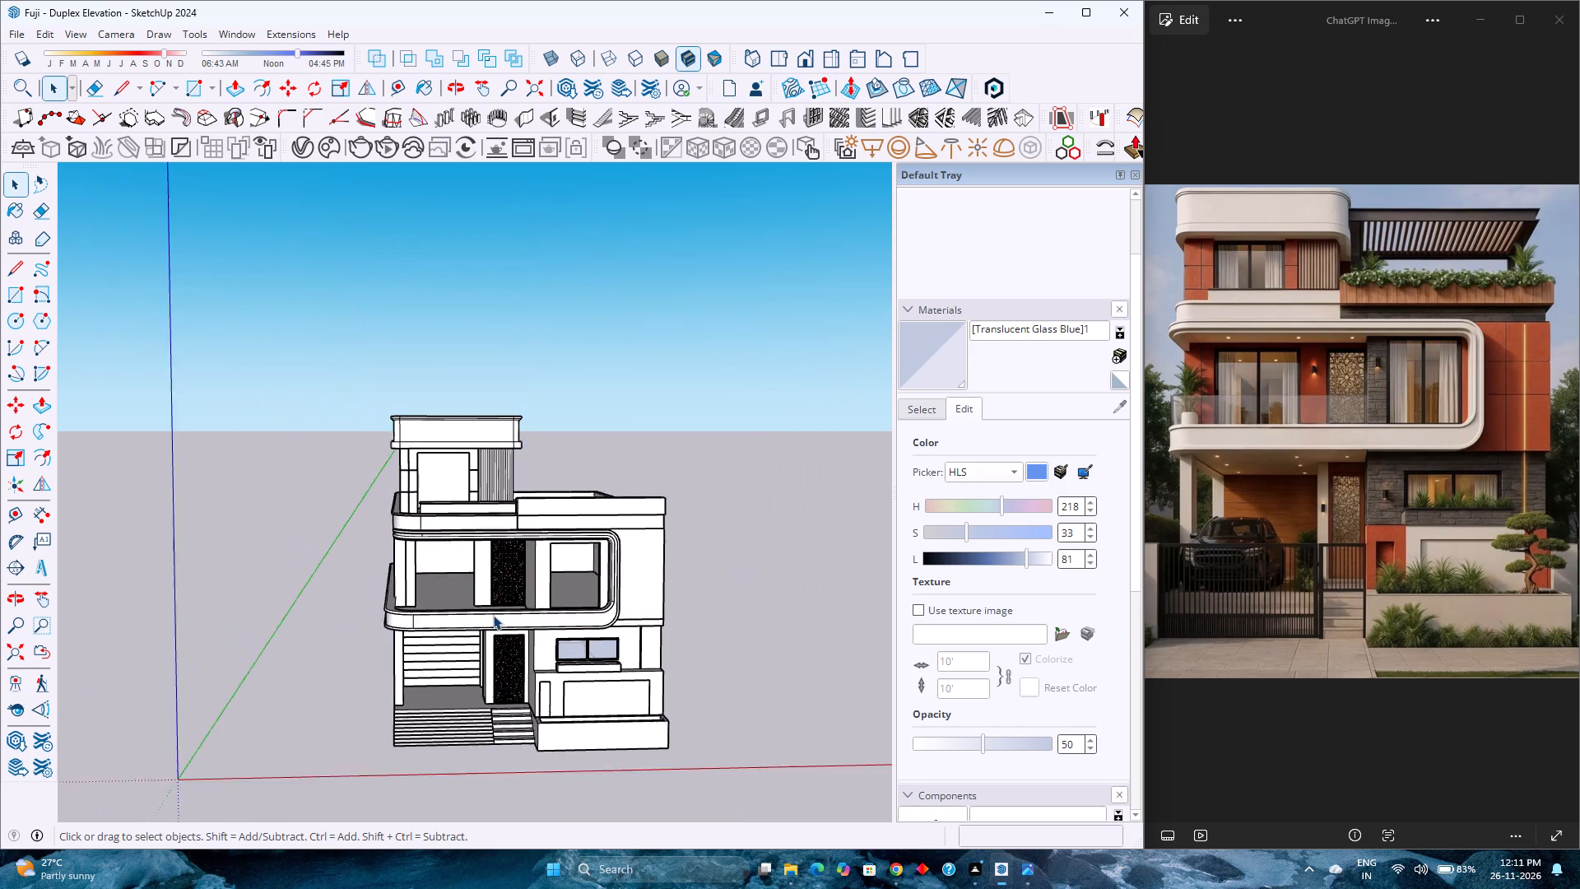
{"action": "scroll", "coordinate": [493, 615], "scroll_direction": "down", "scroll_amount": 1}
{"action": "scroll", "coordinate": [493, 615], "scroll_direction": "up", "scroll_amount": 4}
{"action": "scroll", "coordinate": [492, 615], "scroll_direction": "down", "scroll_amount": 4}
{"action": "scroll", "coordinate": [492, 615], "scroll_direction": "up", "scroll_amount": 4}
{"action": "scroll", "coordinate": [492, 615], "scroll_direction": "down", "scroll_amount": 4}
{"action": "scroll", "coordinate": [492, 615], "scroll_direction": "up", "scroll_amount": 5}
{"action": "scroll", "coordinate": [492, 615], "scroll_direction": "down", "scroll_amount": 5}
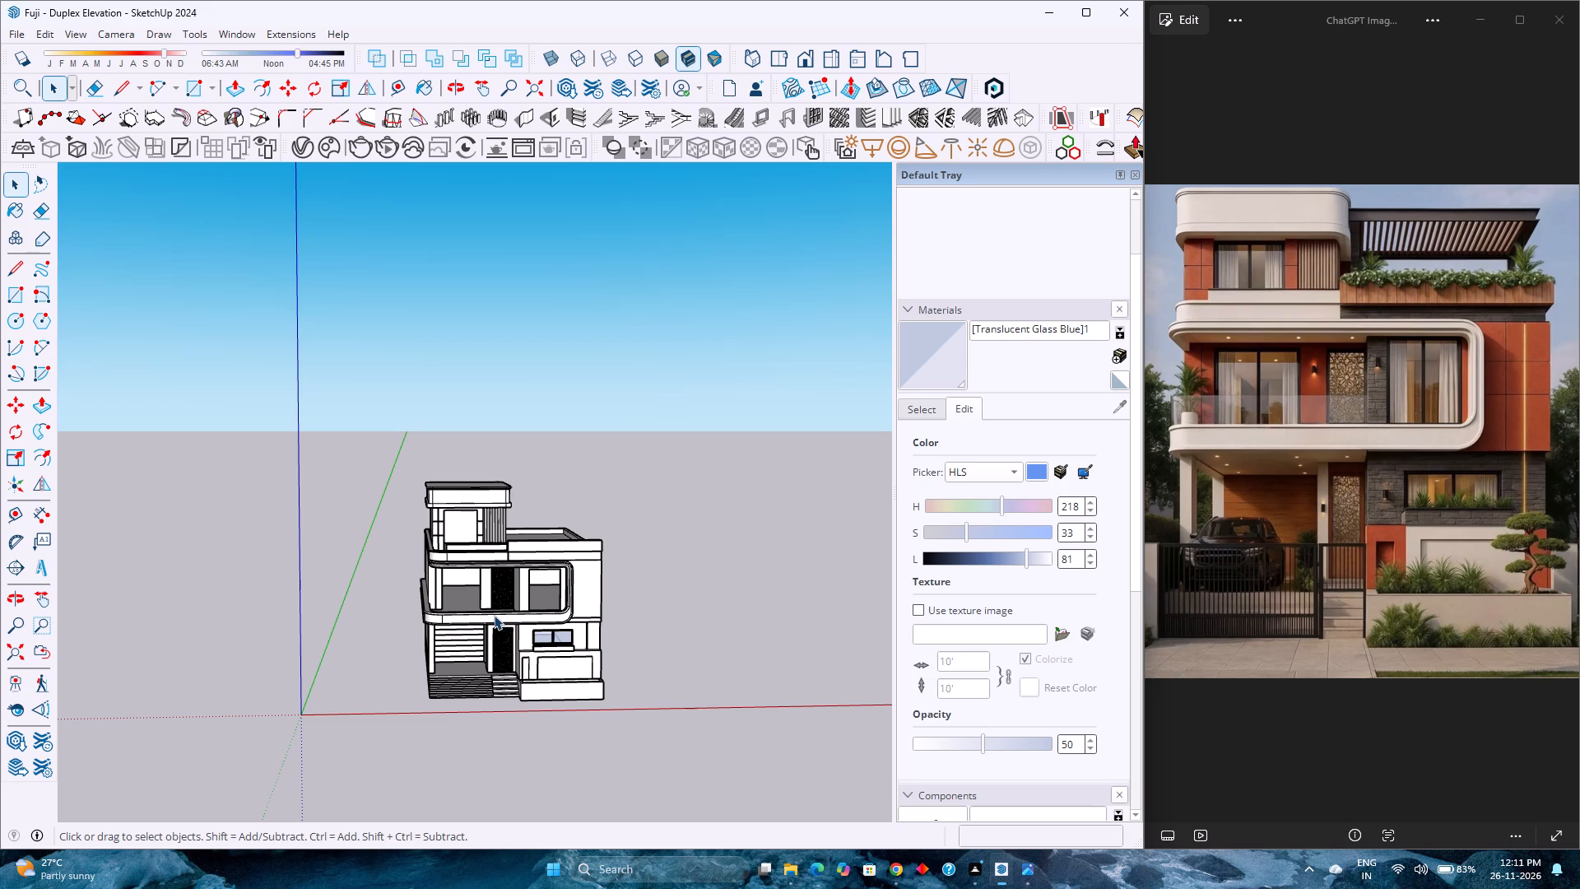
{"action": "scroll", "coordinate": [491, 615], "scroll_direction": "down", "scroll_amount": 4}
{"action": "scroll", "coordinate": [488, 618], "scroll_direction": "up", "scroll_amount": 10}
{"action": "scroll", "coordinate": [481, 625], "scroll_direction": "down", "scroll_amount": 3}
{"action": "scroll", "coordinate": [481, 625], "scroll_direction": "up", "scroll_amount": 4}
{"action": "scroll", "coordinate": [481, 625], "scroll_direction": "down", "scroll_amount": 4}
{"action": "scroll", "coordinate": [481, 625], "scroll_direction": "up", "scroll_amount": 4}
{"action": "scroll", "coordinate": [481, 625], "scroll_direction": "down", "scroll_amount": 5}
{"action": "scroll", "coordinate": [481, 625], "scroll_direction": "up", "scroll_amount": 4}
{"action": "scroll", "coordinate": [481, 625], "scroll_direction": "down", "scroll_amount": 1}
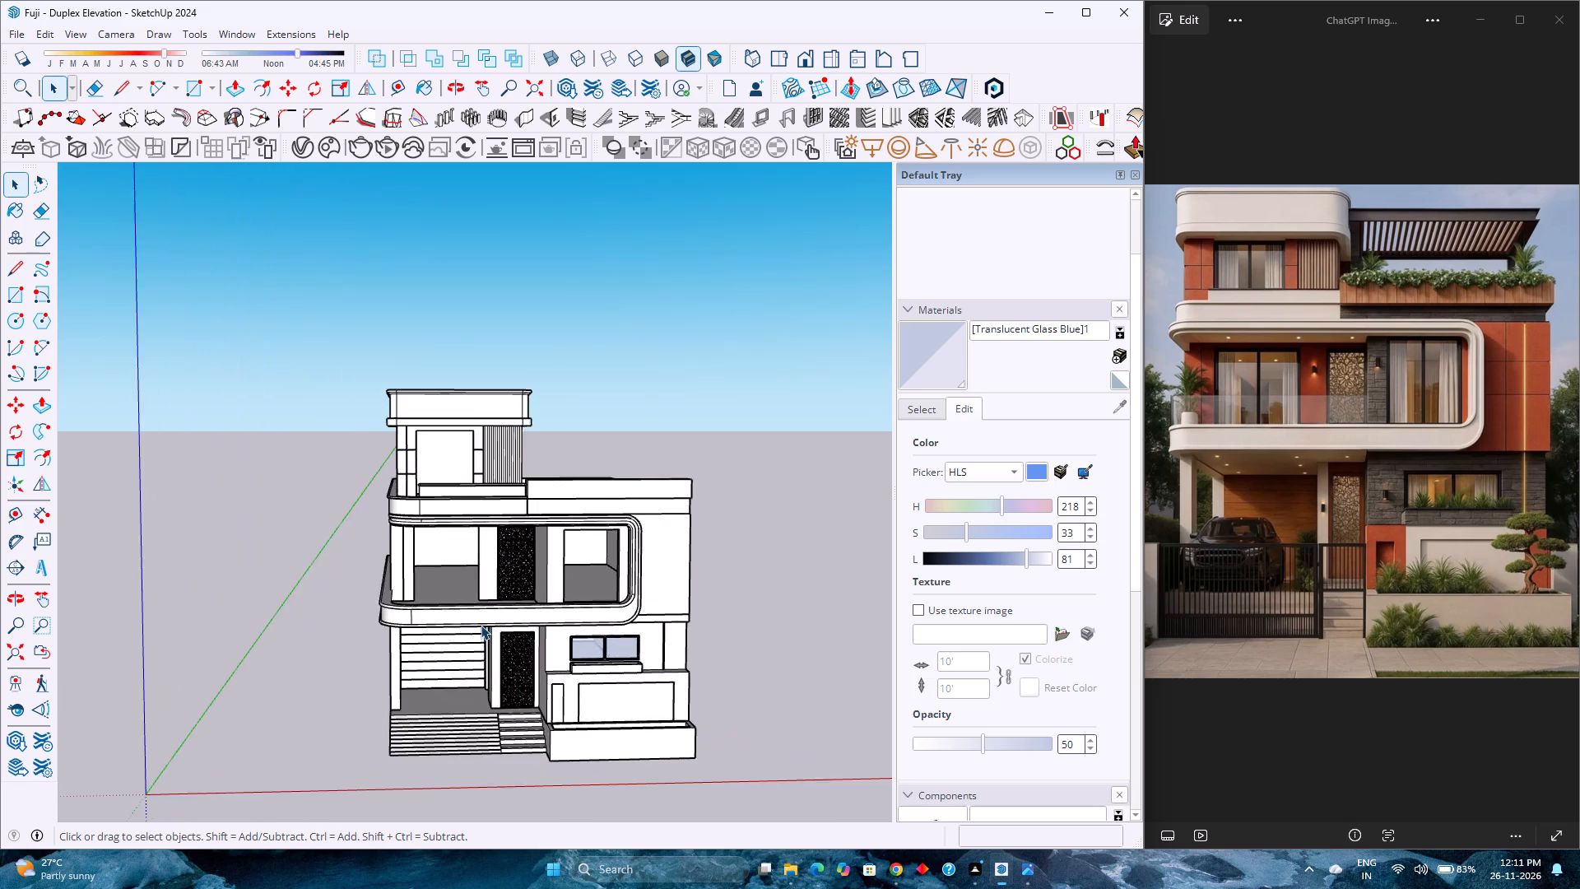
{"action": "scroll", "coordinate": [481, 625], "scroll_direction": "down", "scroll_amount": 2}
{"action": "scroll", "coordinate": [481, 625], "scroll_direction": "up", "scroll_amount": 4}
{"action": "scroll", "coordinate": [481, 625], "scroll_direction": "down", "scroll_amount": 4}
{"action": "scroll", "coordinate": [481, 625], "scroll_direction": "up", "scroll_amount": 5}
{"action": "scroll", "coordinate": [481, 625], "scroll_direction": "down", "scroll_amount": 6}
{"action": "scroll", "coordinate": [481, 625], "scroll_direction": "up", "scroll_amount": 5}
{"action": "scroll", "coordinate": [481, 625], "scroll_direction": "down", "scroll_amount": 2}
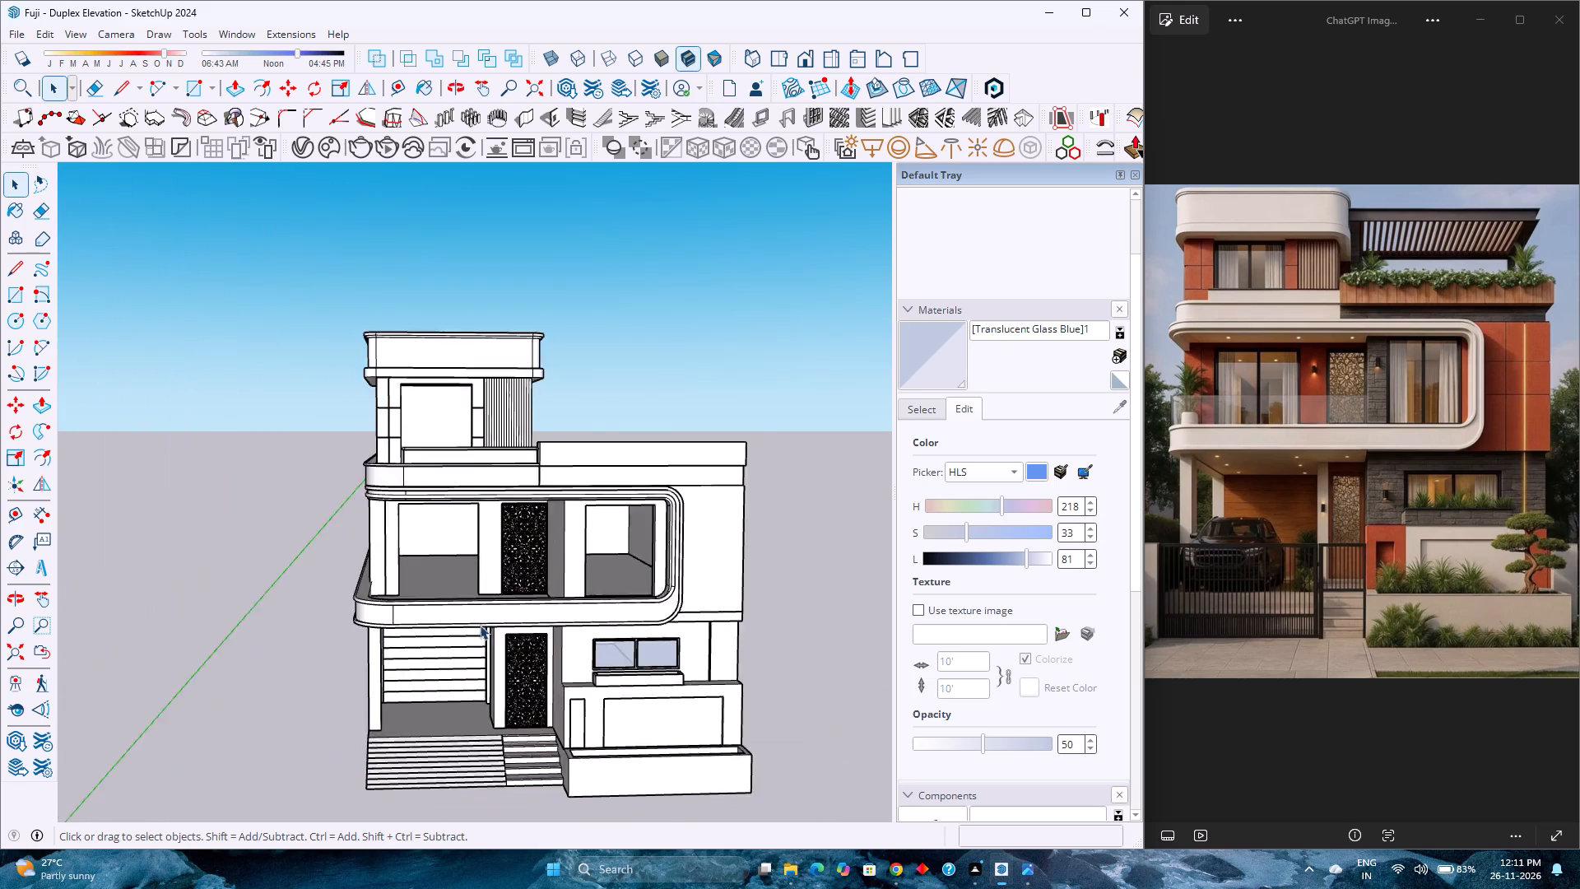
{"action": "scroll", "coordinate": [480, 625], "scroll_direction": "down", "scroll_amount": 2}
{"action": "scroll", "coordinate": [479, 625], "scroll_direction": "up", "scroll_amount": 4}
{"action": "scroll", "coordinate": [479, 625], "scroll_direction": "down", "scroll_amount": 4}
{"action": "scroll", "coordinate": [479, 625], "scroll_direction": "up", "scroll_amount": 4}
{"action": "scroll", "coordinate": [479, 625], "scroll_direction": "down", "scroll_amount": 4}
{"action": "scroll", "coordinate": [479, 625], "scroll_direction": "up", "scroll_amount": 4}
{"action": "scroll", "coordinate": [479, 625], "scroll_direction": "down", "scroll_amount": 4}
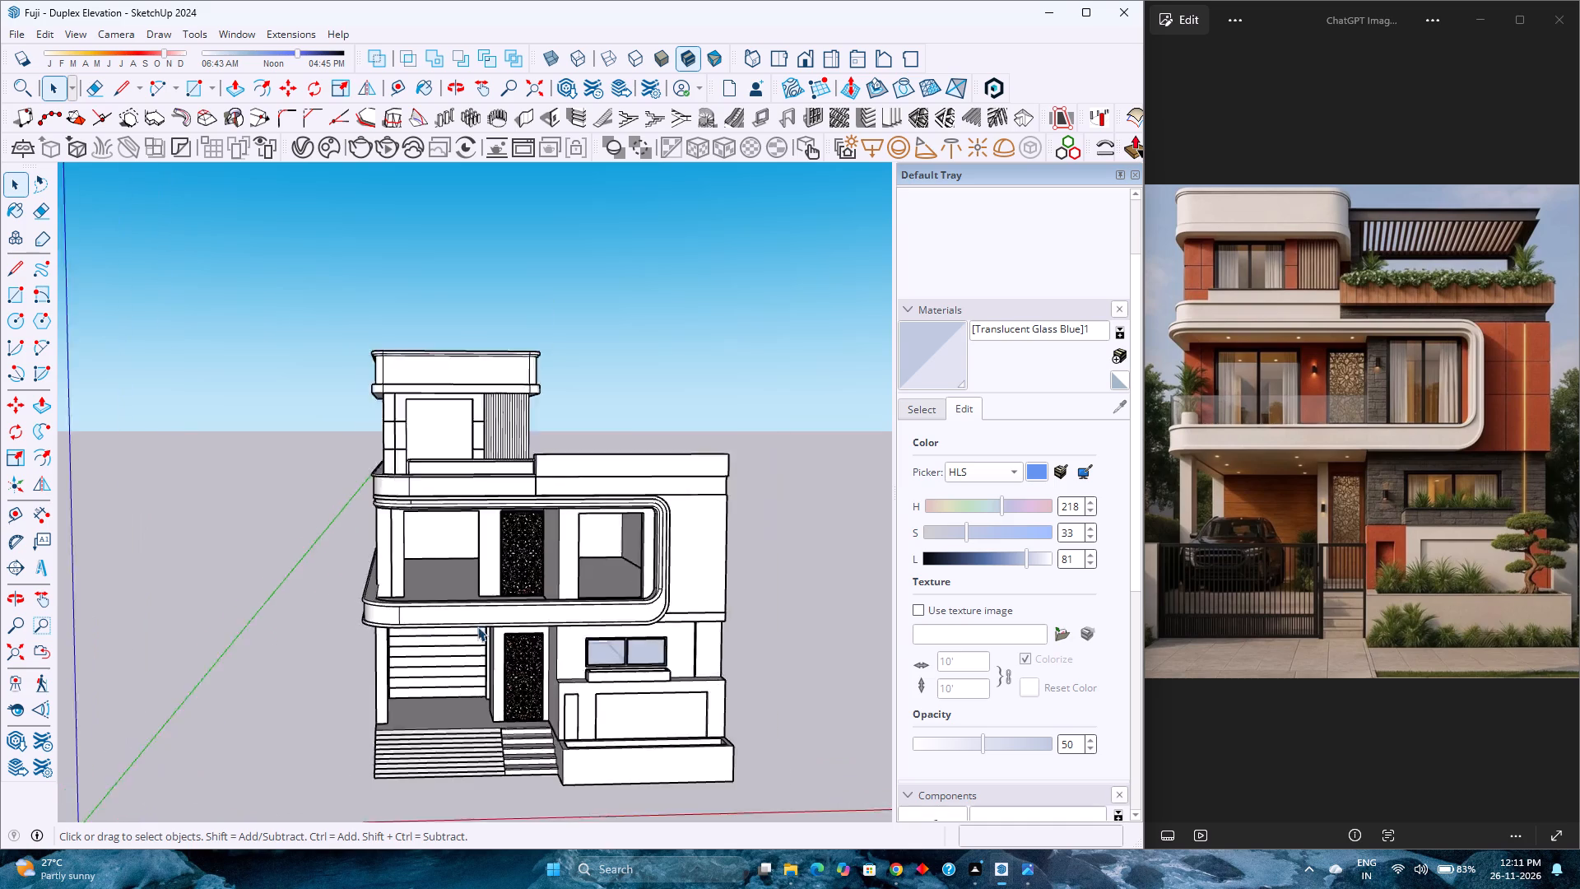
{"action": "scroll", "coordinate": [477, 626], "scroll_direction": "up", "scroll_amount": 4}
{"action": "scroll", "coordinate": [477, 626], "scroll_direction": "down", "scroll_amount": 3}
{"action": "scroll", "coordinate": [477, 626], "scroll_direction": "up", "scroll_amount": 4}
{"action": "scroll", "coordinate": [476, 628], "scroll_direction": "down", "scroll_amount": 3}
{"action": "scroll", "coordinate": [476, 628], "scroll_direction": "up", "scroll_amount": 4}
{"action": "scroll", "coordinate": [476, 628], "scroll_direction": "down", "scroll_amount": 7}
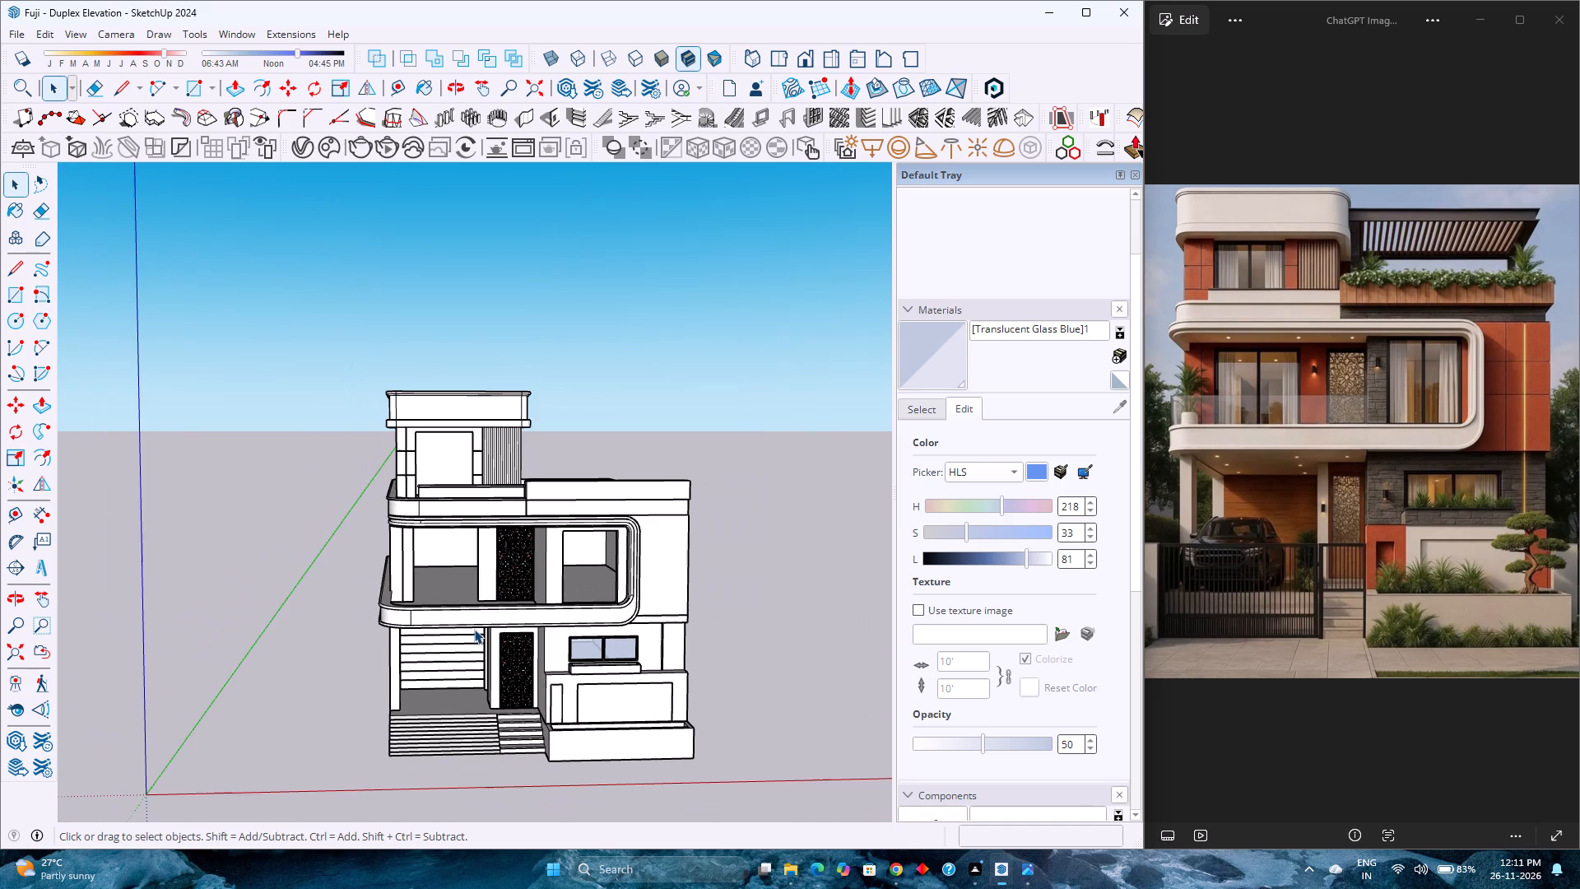
Examine the duplex's overall massing from both front corners and from above, including the jali recesses, balcony and side walls.
{"action": "middle_click_drag", "start_coordinate": [472, 631], "coordinate": [631, 583]}
{"action": "middle_click_drag", "start_coordinate": [630, 584], "coordinate": [621, 589]}
{"action": "scroll", "coordinate": [300, 591], "scroll_direction": "down", "scroll_amount": 4}
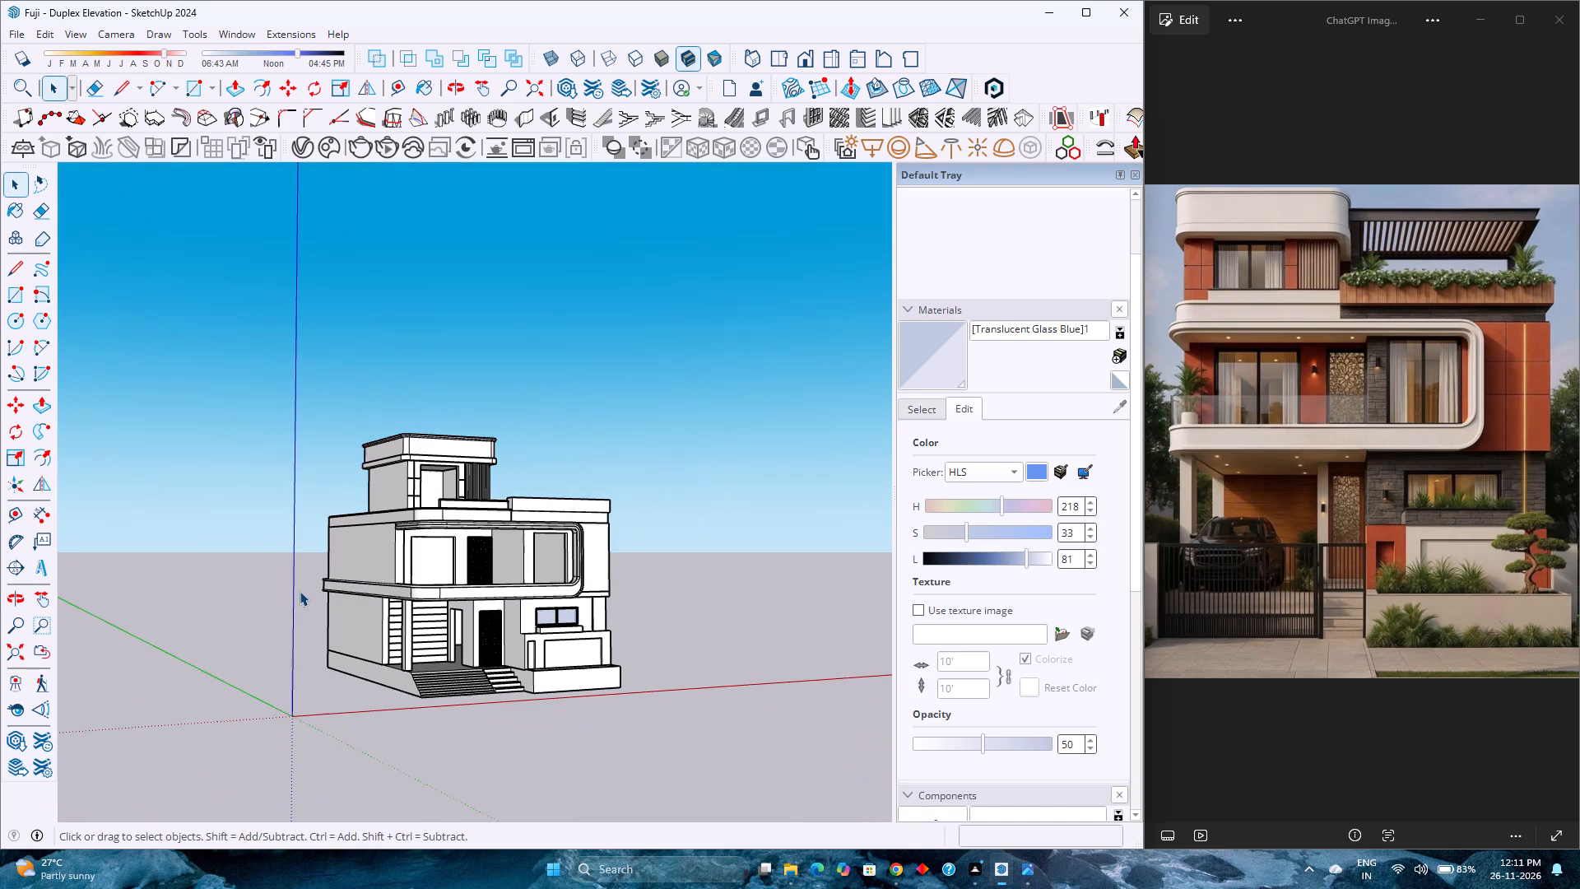
{"action": "scroll", "coordinate": [434, 781], "scroll_direction": "up", "scroll_amount": 2}
{"action": "scroll", "coordinate": [520, 465], "scroll_direction": "up", "scroll_amount": 4}
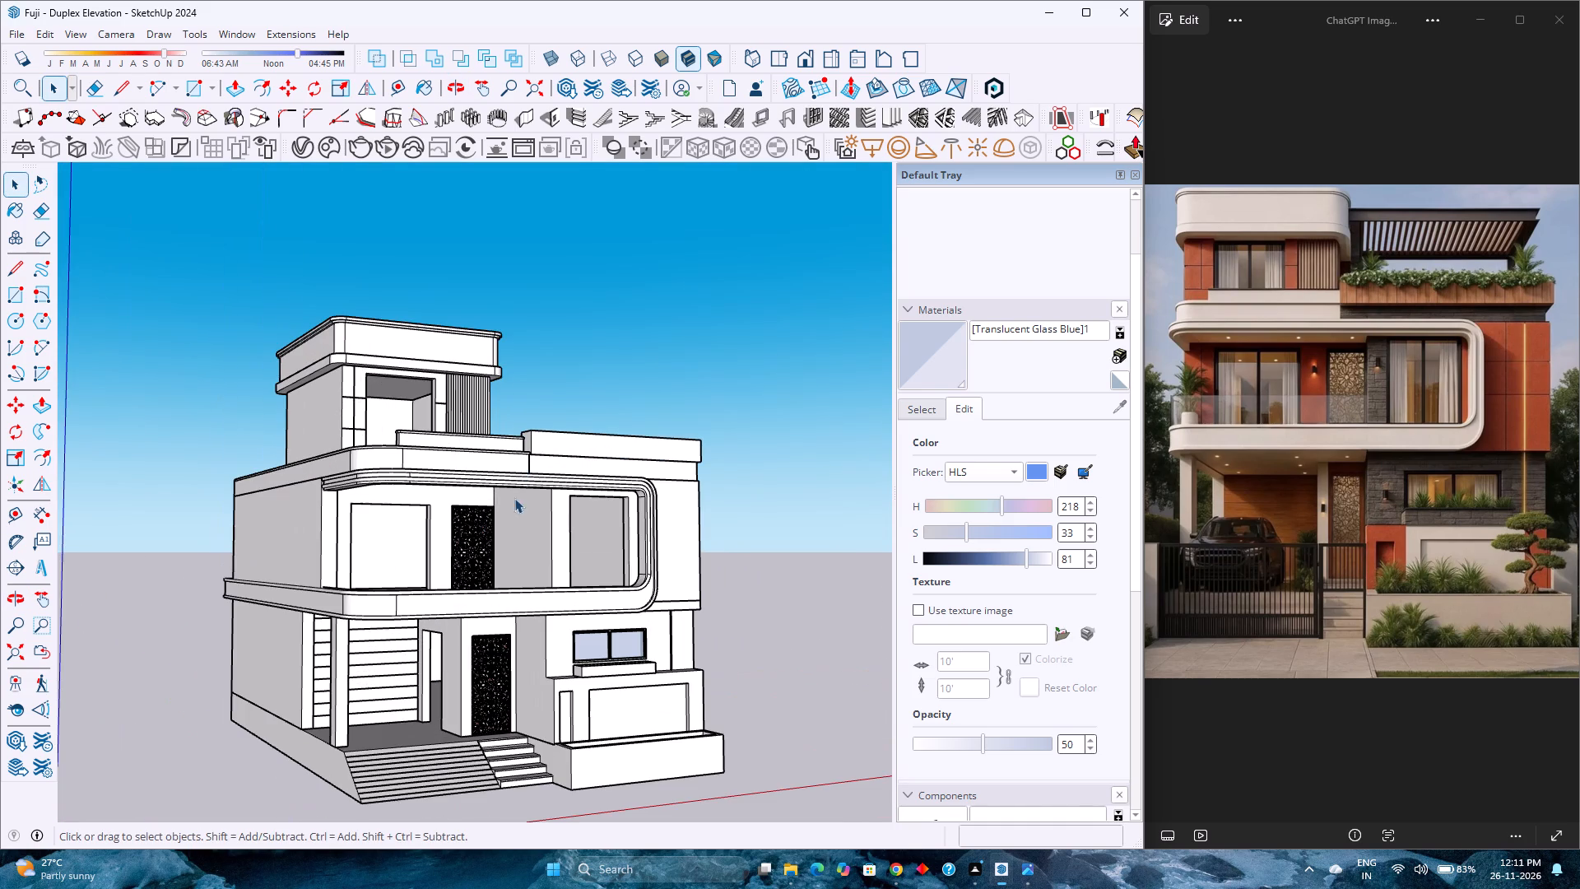
{"action": "middle_click_drag", "start_coordinate": [474, 641], "coordinate": [504, 579]}
{"action": "middle_click", "coordinate": [504, 579]}
{"action": "scroll", "coordinate": [502, 566], "scroll_direction": "down", "scroll_amount": 4}
{"action": "middle_click_drag", "start_coordinate": [500, 566], "coordinate": [502, 724]}
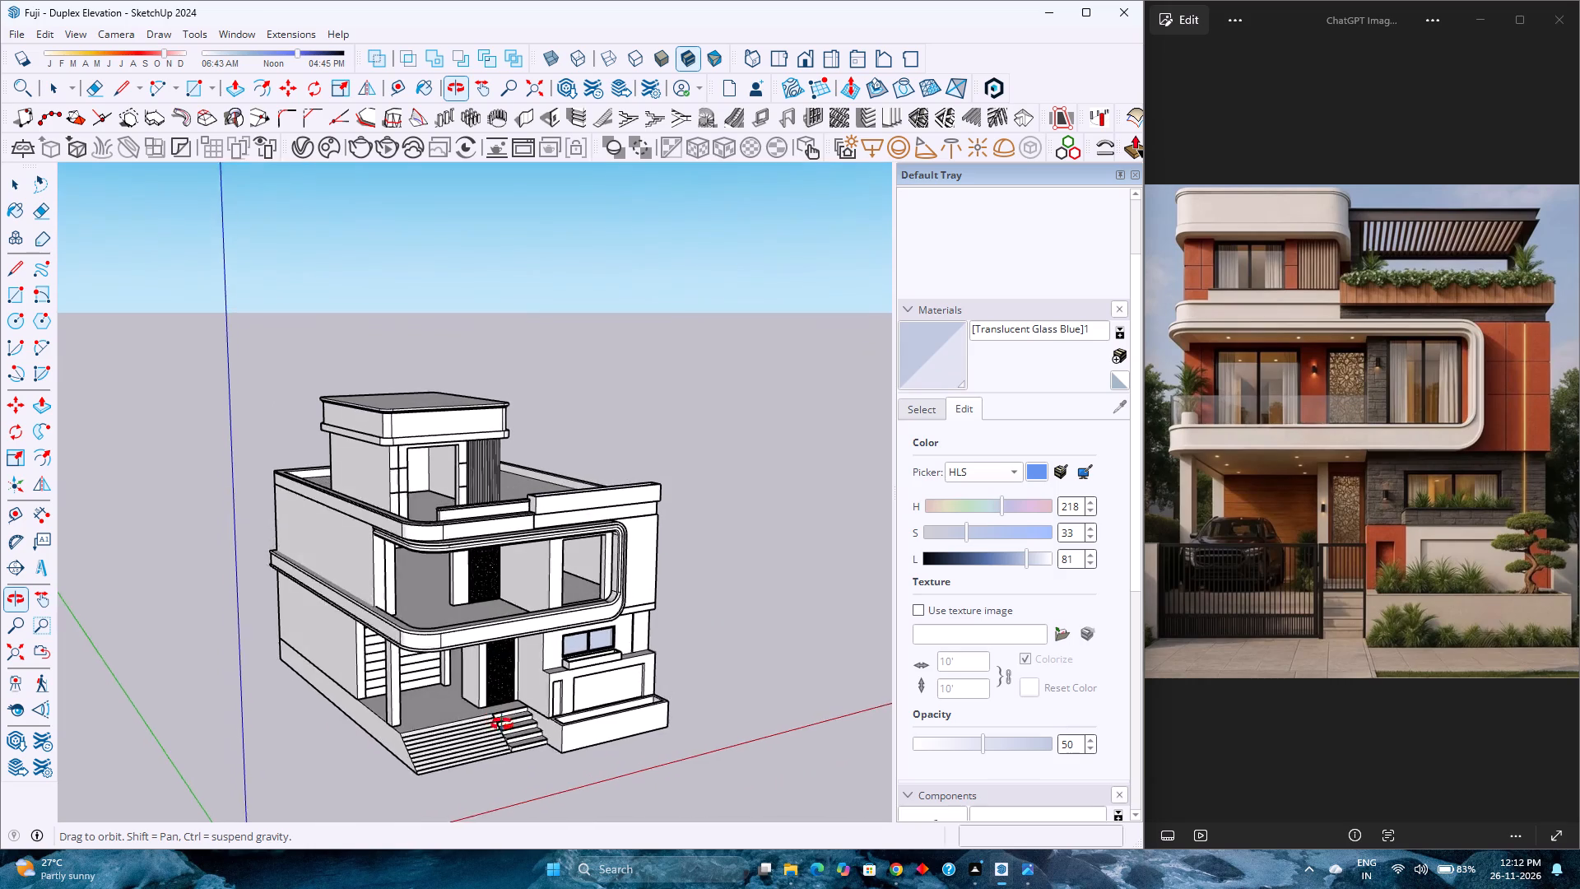
{"action": "middle_click_drag", "start_coordinate": [502, 724], "coordinate": [0, 649]}
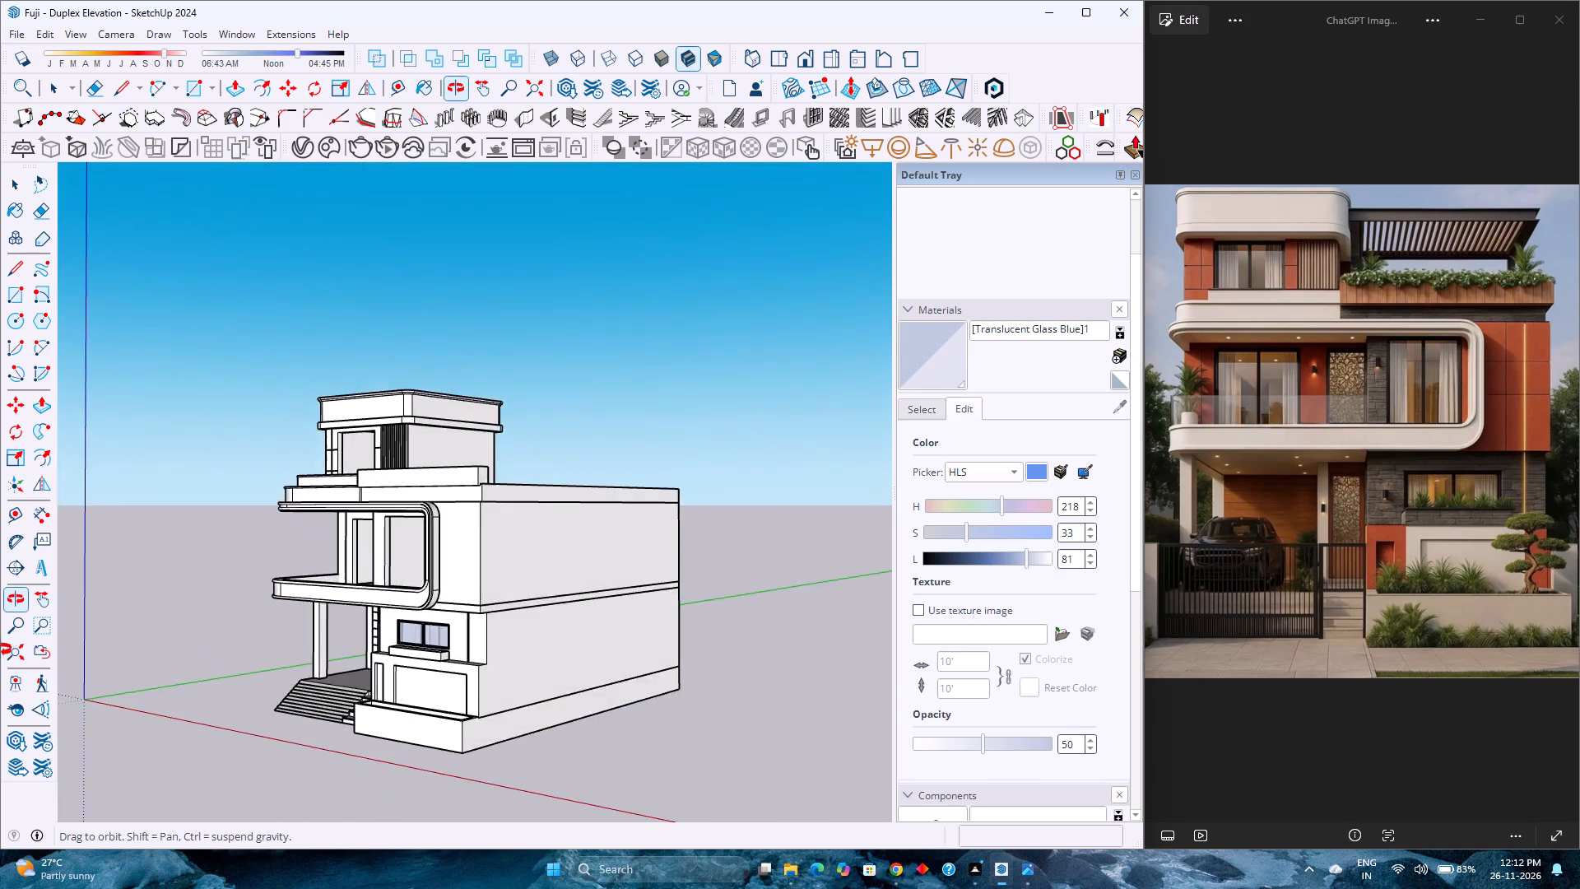
{"action": "middle_click_drag", "start_coordinate": [0, 649], "coordinate": [128, 654]}
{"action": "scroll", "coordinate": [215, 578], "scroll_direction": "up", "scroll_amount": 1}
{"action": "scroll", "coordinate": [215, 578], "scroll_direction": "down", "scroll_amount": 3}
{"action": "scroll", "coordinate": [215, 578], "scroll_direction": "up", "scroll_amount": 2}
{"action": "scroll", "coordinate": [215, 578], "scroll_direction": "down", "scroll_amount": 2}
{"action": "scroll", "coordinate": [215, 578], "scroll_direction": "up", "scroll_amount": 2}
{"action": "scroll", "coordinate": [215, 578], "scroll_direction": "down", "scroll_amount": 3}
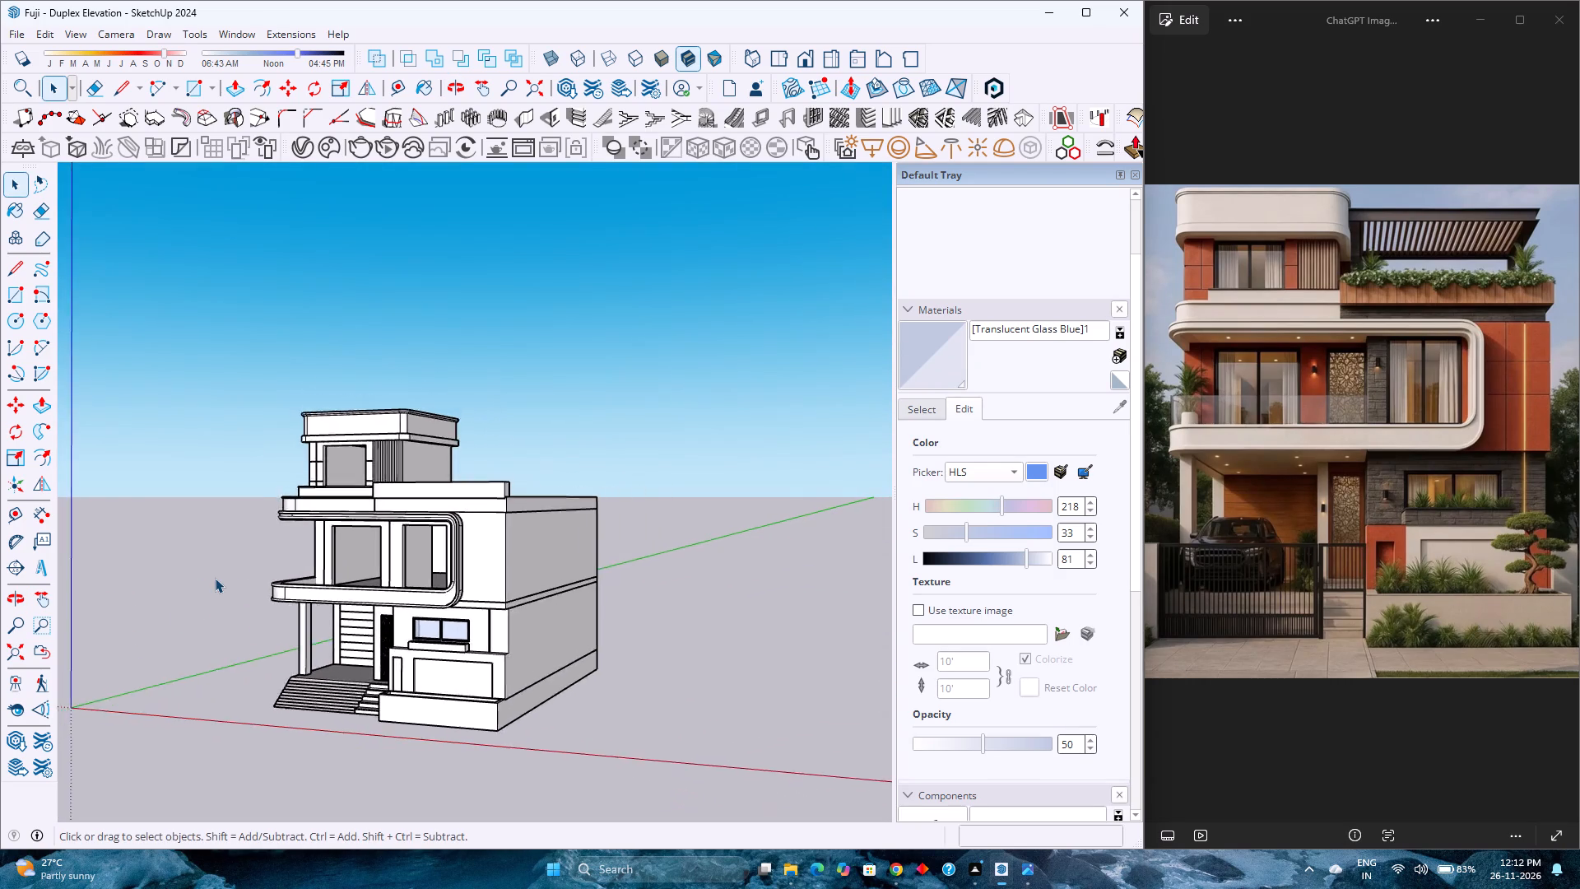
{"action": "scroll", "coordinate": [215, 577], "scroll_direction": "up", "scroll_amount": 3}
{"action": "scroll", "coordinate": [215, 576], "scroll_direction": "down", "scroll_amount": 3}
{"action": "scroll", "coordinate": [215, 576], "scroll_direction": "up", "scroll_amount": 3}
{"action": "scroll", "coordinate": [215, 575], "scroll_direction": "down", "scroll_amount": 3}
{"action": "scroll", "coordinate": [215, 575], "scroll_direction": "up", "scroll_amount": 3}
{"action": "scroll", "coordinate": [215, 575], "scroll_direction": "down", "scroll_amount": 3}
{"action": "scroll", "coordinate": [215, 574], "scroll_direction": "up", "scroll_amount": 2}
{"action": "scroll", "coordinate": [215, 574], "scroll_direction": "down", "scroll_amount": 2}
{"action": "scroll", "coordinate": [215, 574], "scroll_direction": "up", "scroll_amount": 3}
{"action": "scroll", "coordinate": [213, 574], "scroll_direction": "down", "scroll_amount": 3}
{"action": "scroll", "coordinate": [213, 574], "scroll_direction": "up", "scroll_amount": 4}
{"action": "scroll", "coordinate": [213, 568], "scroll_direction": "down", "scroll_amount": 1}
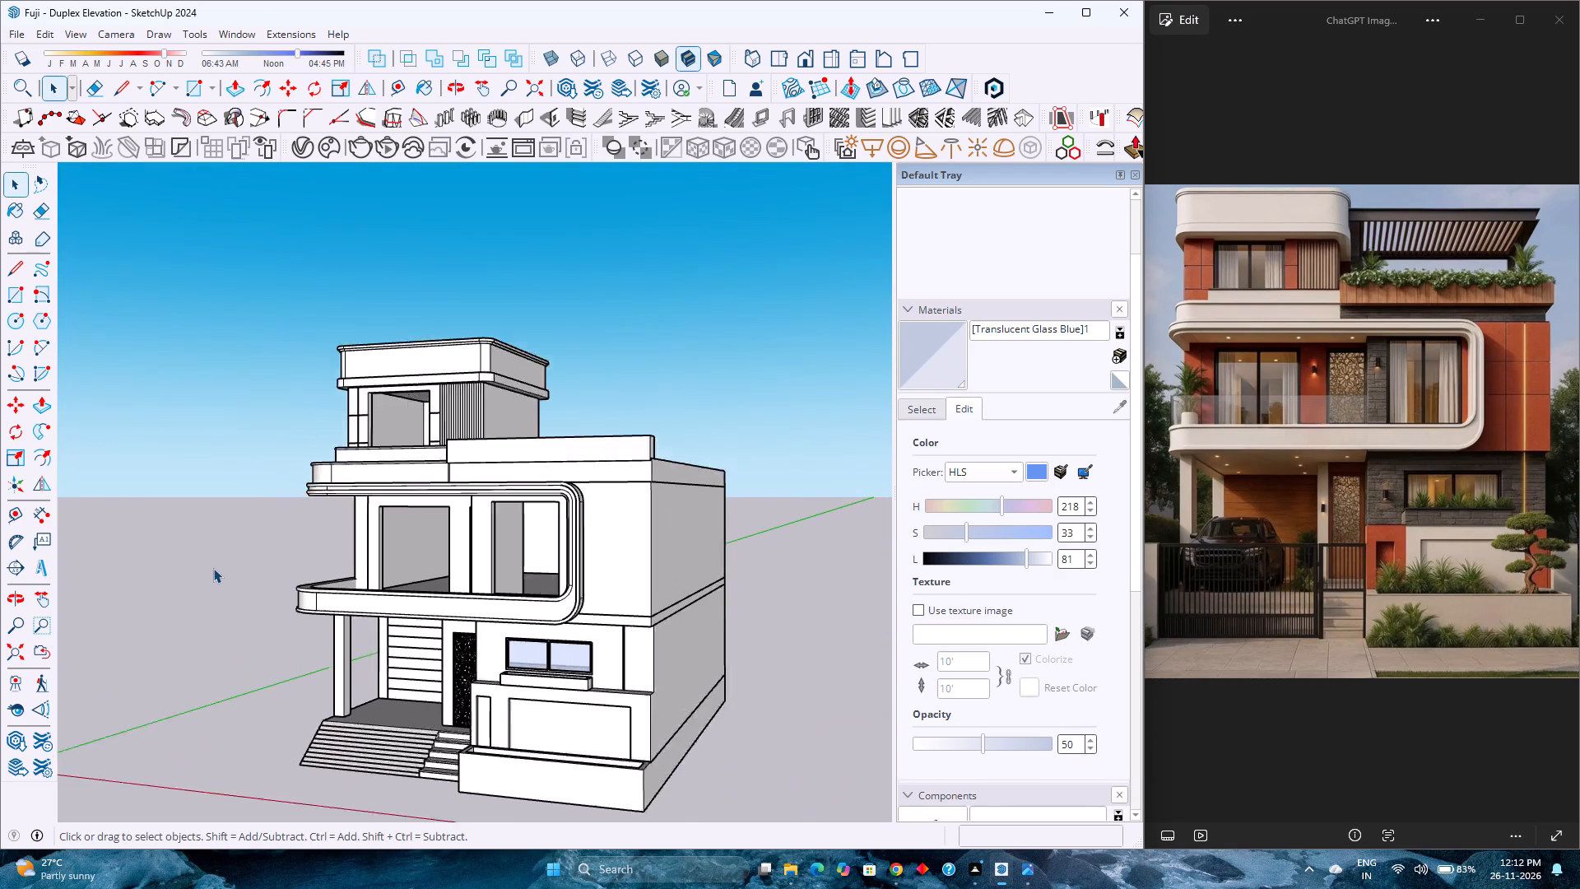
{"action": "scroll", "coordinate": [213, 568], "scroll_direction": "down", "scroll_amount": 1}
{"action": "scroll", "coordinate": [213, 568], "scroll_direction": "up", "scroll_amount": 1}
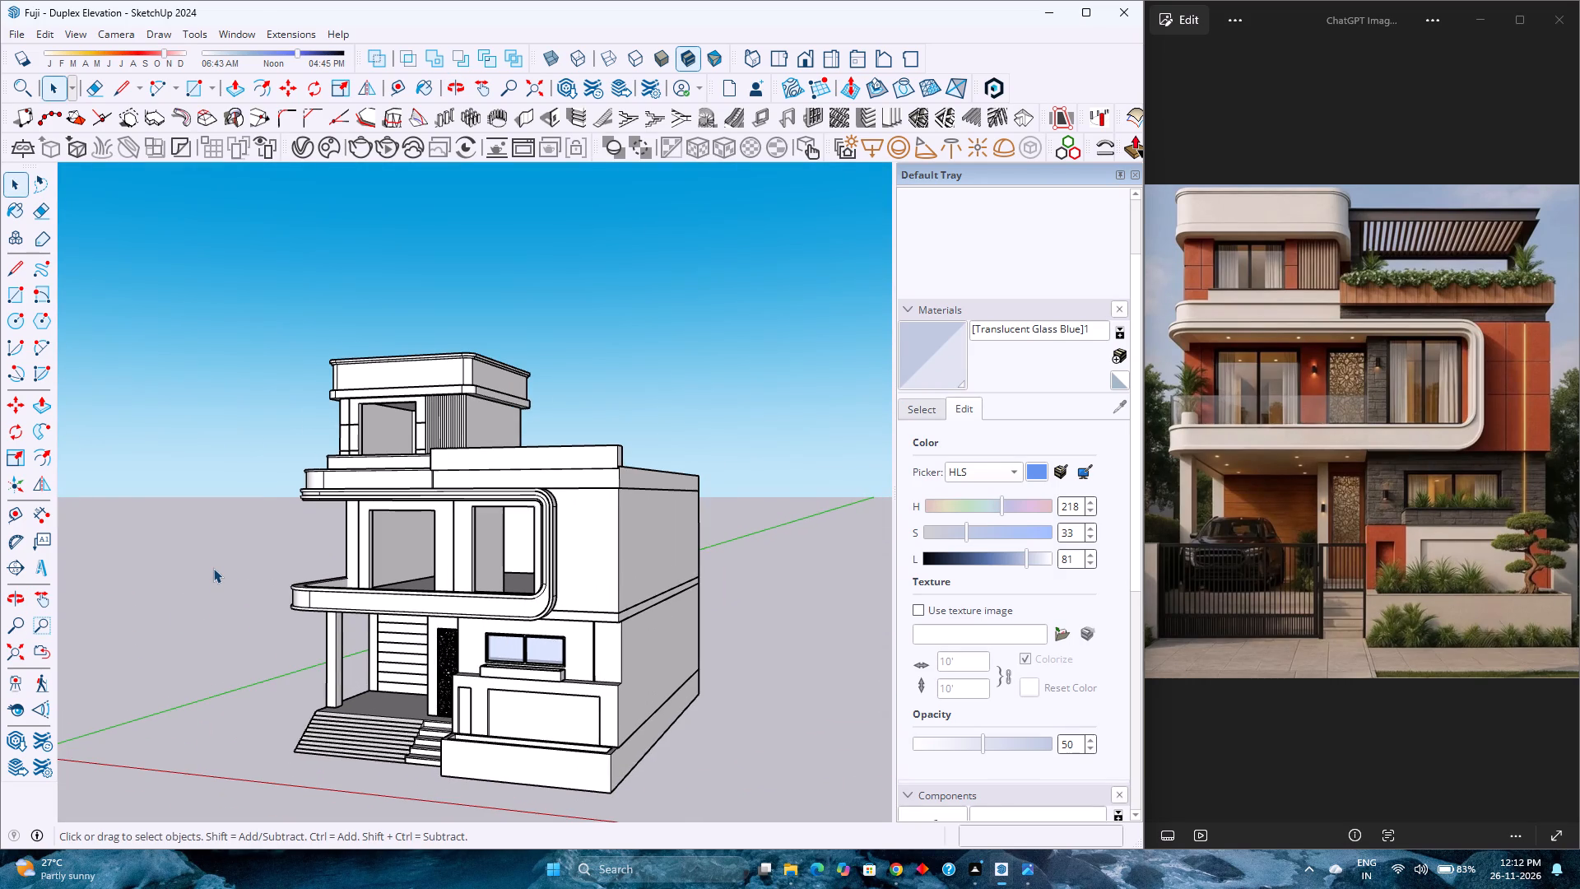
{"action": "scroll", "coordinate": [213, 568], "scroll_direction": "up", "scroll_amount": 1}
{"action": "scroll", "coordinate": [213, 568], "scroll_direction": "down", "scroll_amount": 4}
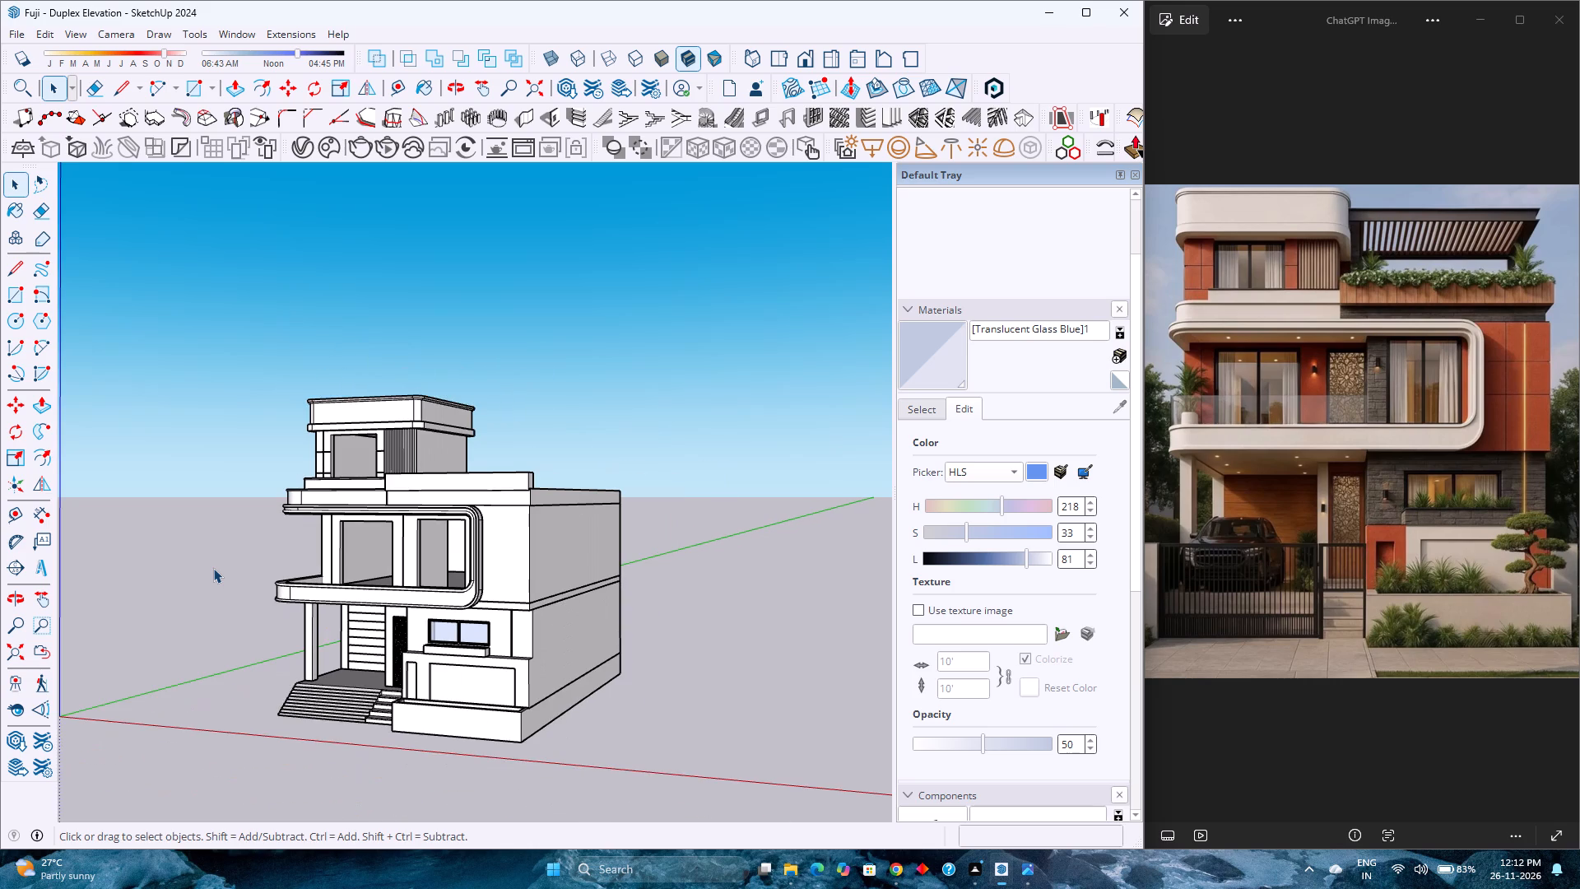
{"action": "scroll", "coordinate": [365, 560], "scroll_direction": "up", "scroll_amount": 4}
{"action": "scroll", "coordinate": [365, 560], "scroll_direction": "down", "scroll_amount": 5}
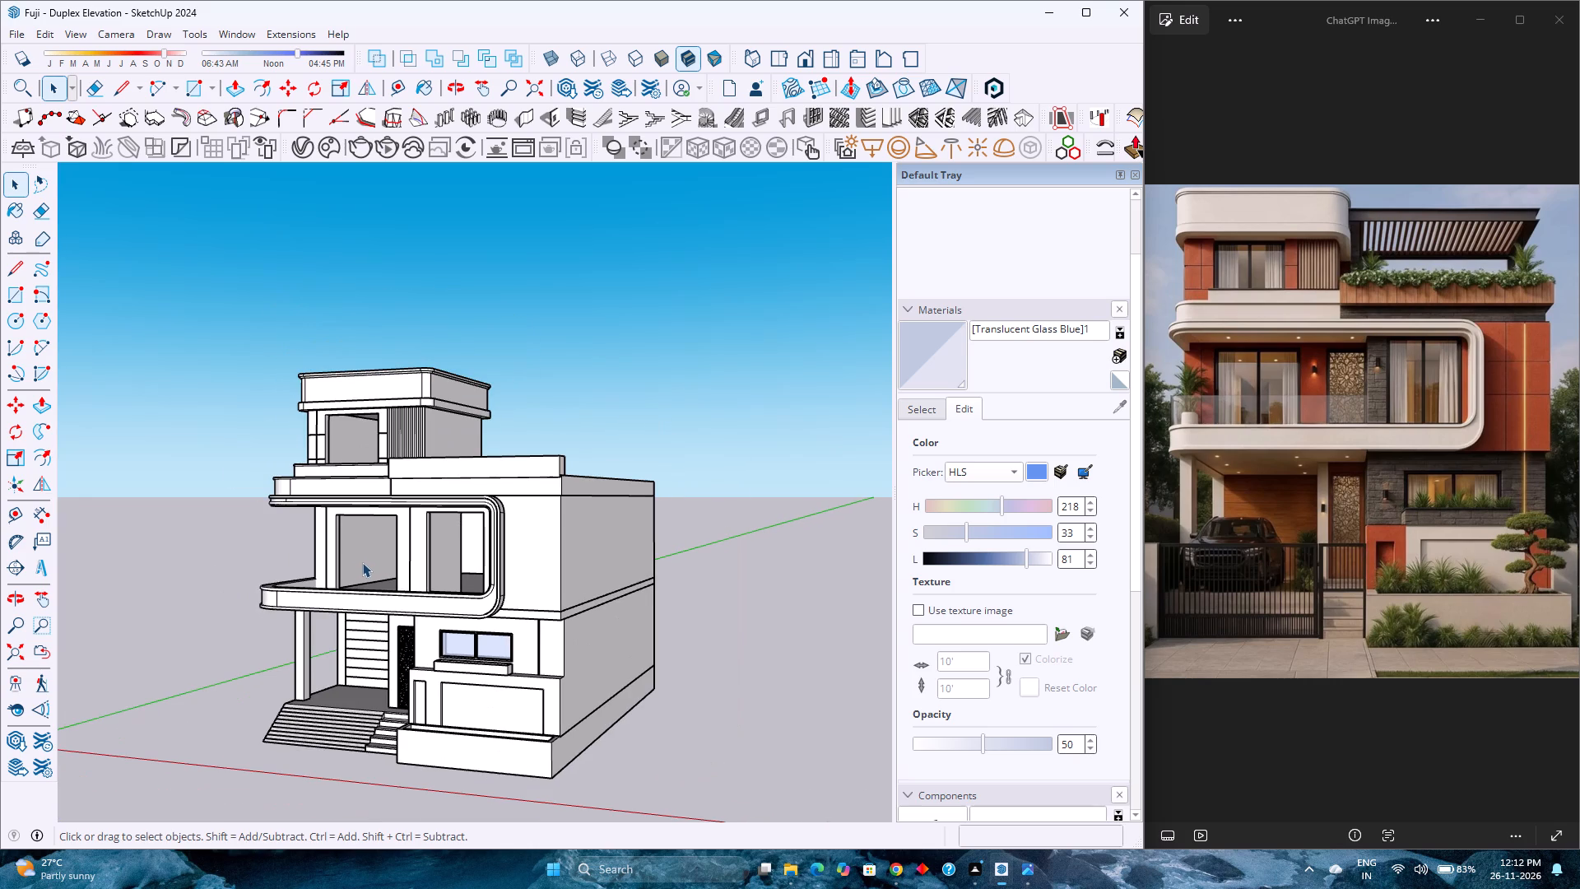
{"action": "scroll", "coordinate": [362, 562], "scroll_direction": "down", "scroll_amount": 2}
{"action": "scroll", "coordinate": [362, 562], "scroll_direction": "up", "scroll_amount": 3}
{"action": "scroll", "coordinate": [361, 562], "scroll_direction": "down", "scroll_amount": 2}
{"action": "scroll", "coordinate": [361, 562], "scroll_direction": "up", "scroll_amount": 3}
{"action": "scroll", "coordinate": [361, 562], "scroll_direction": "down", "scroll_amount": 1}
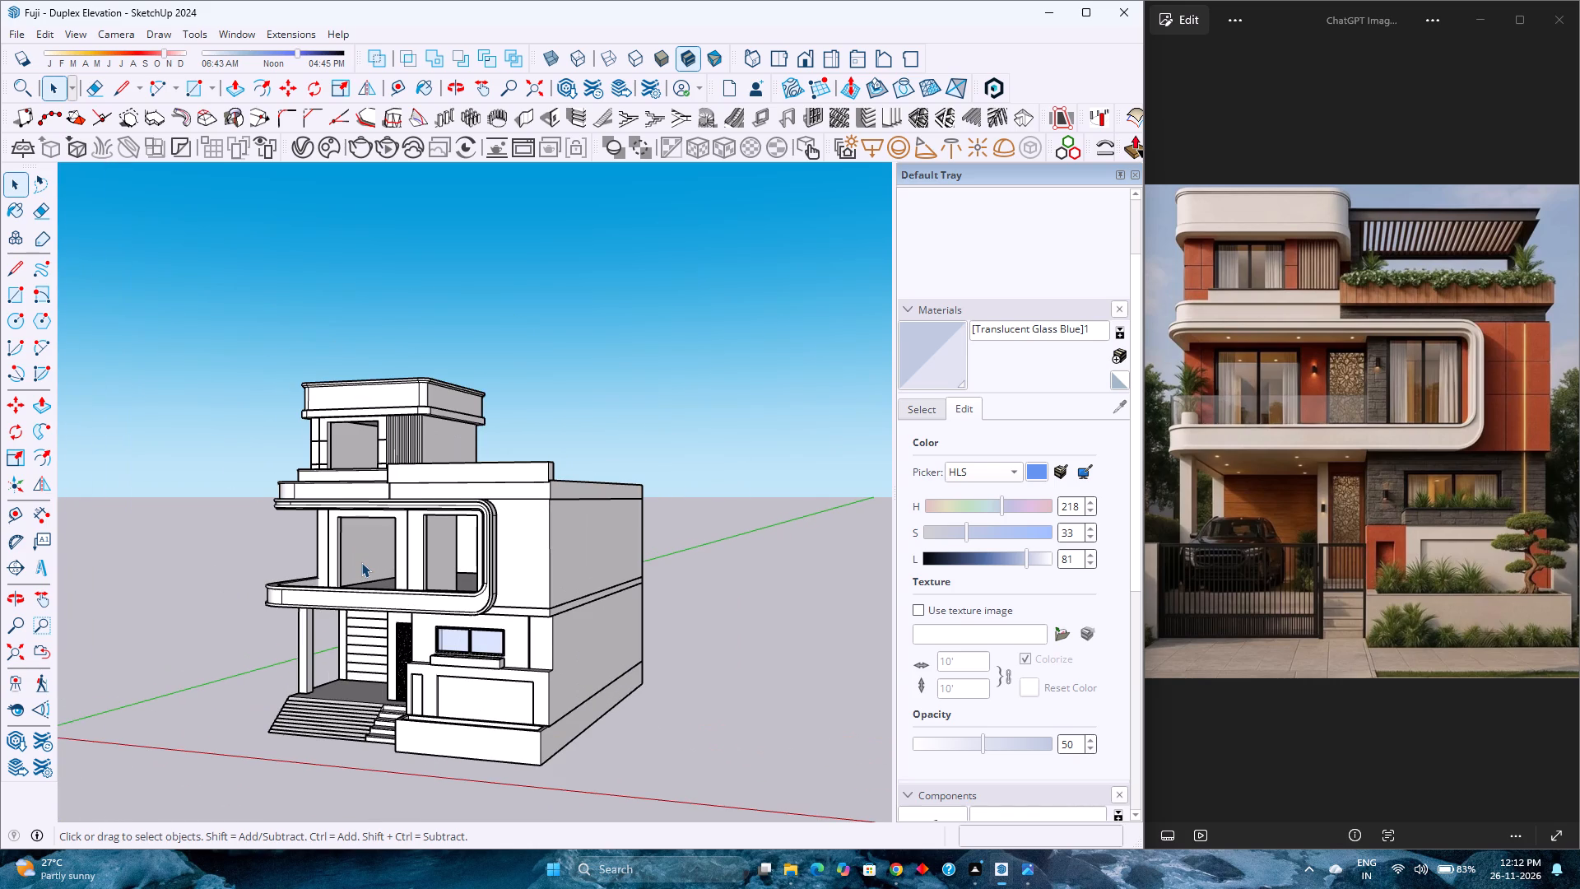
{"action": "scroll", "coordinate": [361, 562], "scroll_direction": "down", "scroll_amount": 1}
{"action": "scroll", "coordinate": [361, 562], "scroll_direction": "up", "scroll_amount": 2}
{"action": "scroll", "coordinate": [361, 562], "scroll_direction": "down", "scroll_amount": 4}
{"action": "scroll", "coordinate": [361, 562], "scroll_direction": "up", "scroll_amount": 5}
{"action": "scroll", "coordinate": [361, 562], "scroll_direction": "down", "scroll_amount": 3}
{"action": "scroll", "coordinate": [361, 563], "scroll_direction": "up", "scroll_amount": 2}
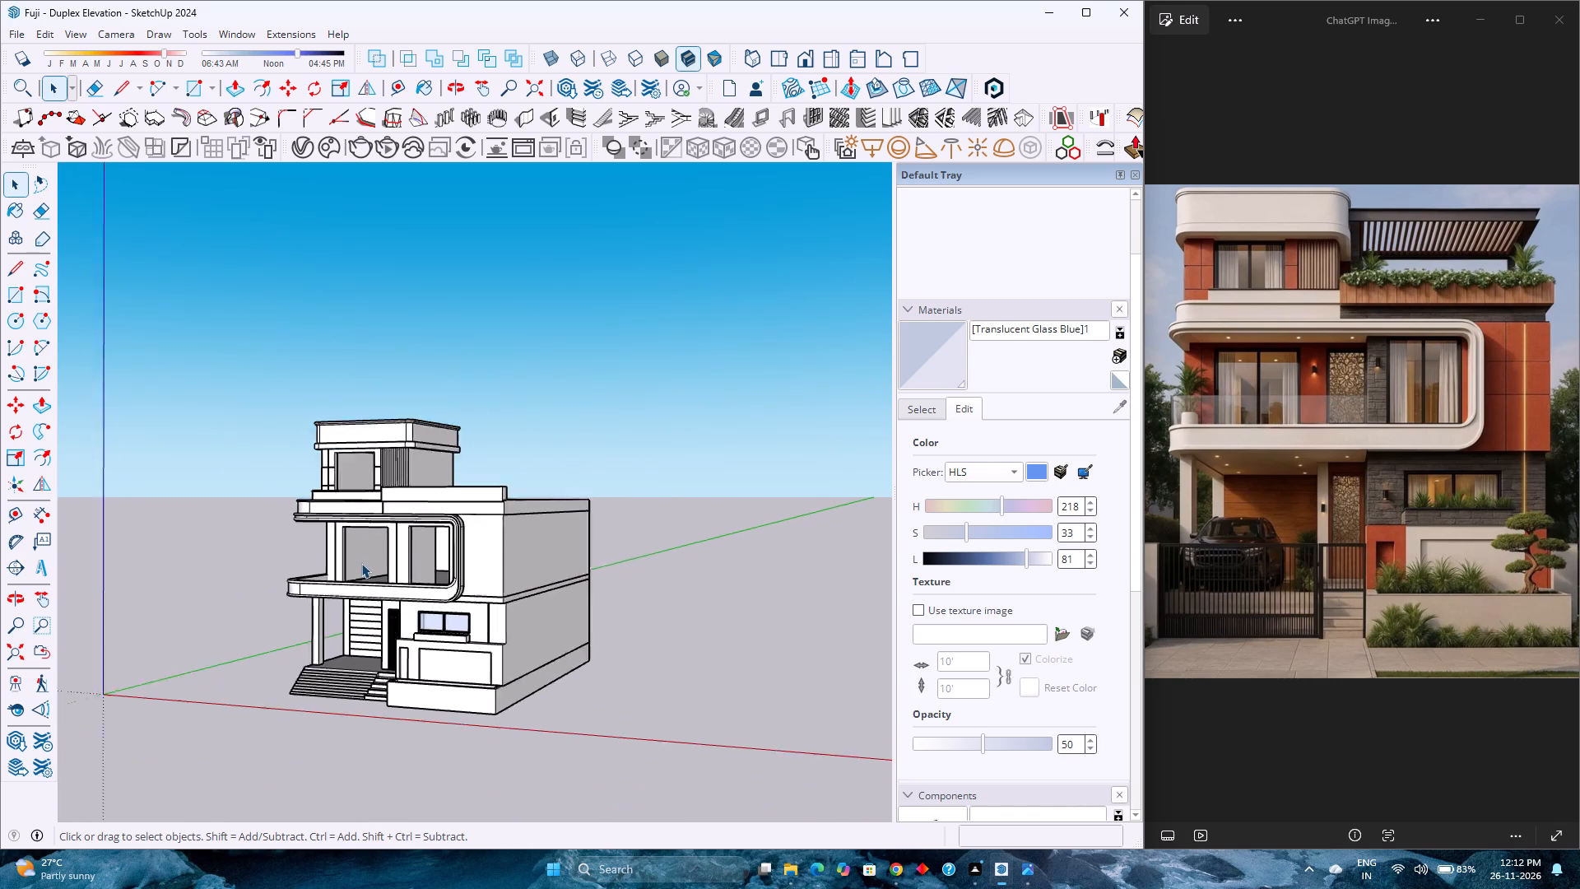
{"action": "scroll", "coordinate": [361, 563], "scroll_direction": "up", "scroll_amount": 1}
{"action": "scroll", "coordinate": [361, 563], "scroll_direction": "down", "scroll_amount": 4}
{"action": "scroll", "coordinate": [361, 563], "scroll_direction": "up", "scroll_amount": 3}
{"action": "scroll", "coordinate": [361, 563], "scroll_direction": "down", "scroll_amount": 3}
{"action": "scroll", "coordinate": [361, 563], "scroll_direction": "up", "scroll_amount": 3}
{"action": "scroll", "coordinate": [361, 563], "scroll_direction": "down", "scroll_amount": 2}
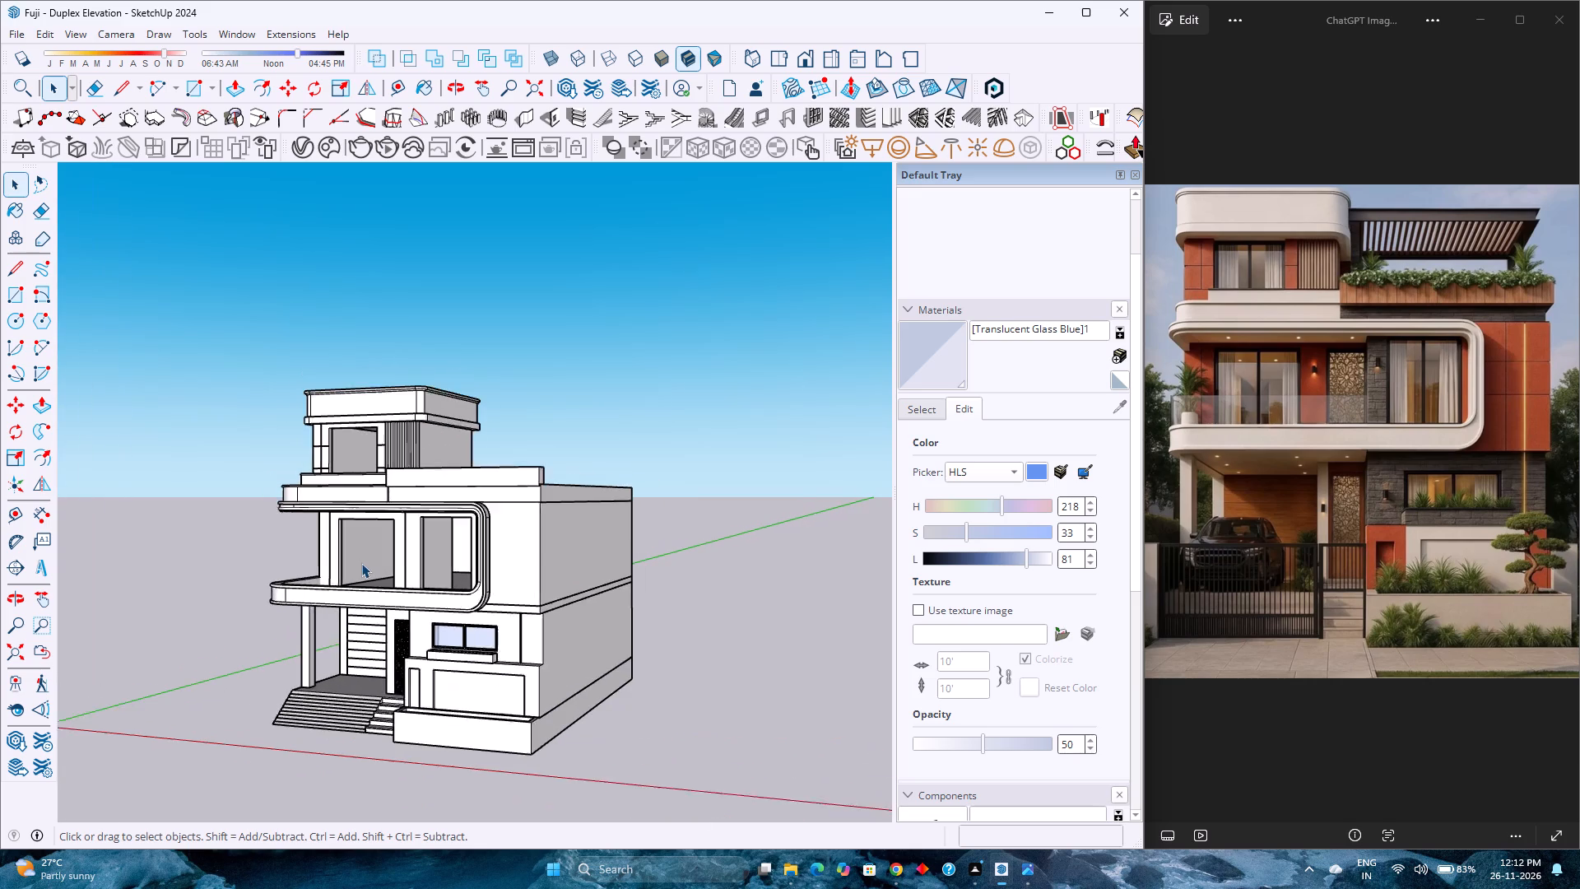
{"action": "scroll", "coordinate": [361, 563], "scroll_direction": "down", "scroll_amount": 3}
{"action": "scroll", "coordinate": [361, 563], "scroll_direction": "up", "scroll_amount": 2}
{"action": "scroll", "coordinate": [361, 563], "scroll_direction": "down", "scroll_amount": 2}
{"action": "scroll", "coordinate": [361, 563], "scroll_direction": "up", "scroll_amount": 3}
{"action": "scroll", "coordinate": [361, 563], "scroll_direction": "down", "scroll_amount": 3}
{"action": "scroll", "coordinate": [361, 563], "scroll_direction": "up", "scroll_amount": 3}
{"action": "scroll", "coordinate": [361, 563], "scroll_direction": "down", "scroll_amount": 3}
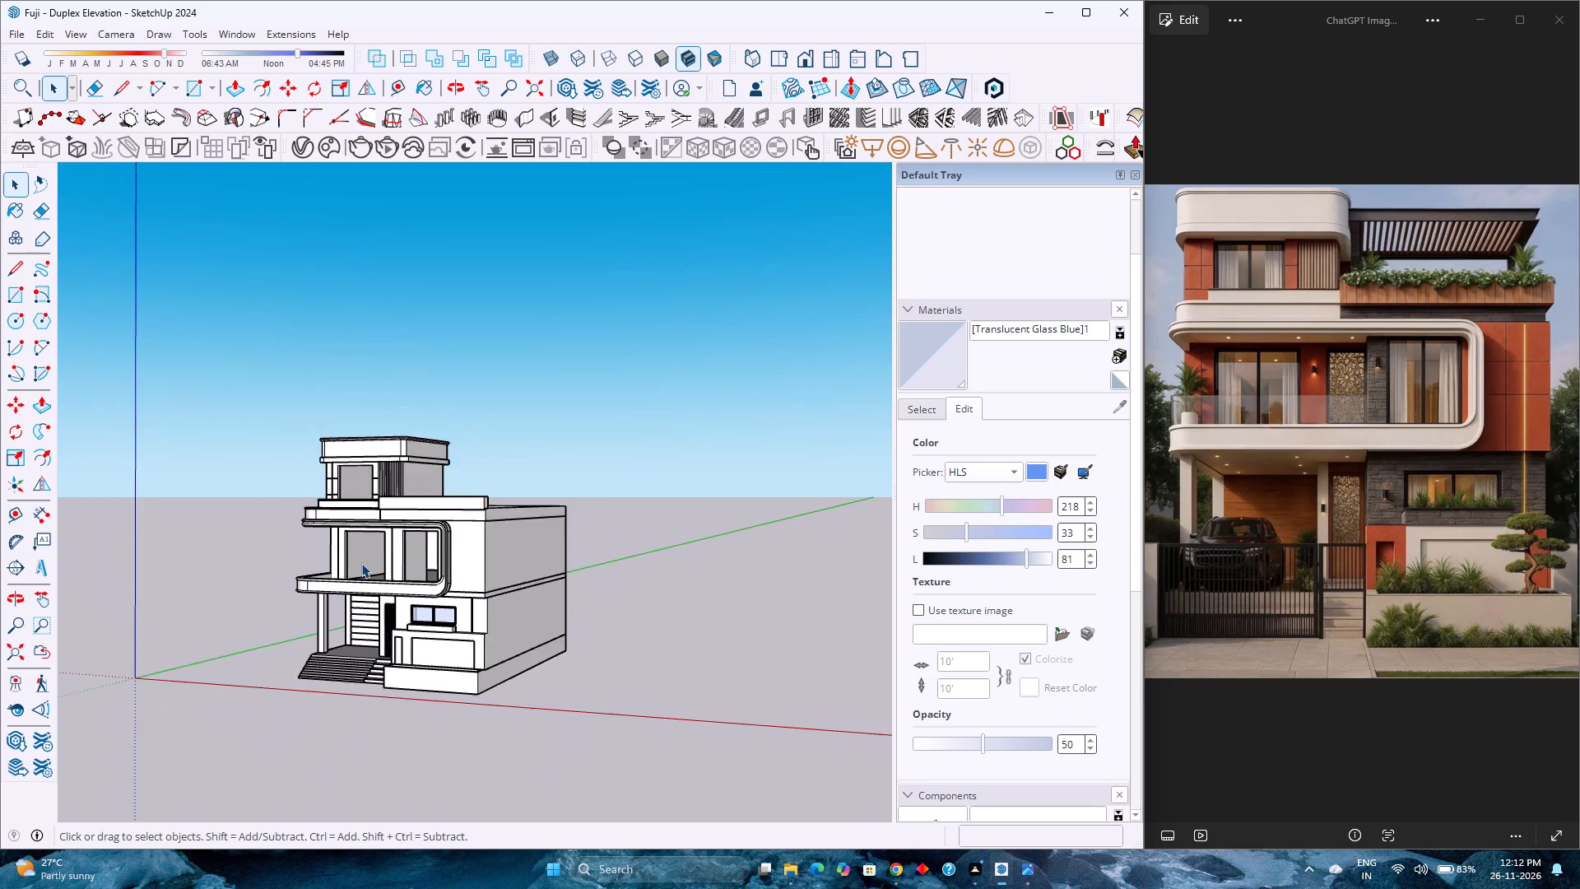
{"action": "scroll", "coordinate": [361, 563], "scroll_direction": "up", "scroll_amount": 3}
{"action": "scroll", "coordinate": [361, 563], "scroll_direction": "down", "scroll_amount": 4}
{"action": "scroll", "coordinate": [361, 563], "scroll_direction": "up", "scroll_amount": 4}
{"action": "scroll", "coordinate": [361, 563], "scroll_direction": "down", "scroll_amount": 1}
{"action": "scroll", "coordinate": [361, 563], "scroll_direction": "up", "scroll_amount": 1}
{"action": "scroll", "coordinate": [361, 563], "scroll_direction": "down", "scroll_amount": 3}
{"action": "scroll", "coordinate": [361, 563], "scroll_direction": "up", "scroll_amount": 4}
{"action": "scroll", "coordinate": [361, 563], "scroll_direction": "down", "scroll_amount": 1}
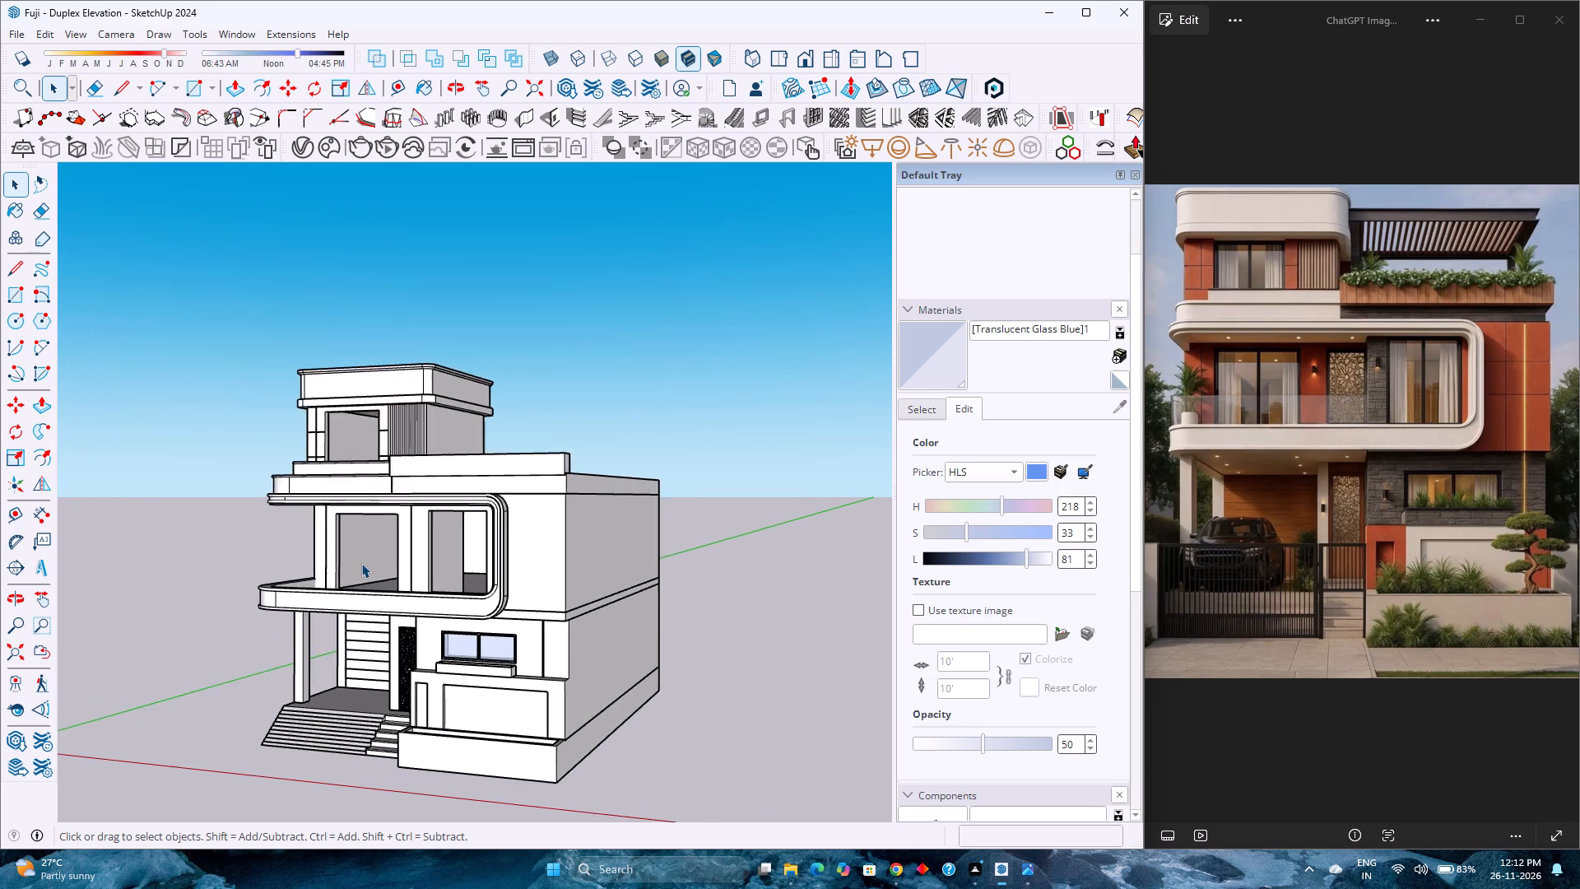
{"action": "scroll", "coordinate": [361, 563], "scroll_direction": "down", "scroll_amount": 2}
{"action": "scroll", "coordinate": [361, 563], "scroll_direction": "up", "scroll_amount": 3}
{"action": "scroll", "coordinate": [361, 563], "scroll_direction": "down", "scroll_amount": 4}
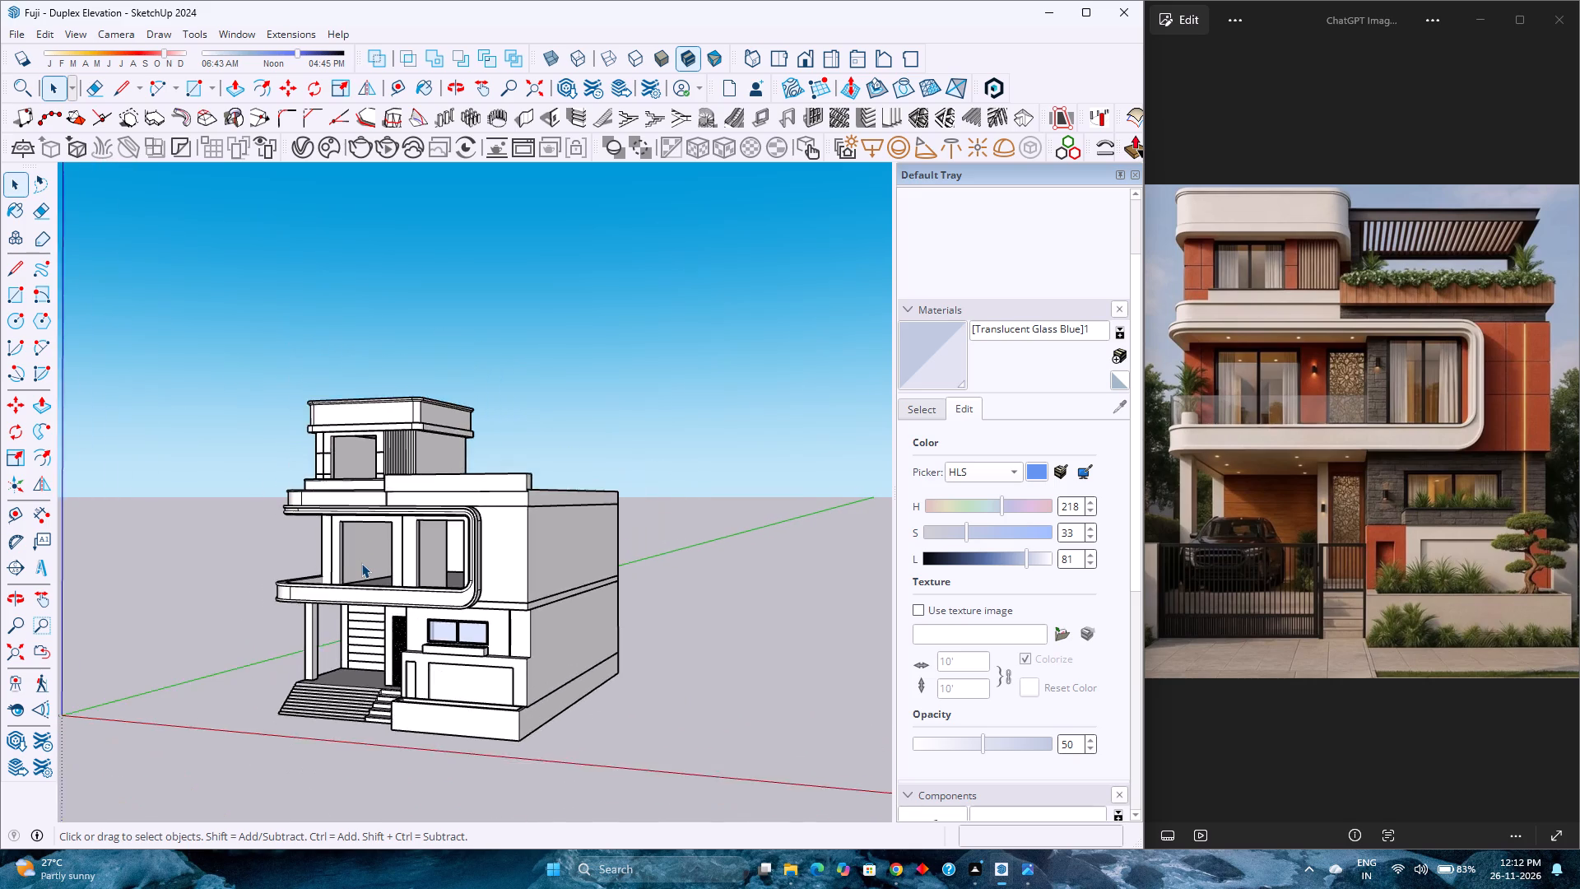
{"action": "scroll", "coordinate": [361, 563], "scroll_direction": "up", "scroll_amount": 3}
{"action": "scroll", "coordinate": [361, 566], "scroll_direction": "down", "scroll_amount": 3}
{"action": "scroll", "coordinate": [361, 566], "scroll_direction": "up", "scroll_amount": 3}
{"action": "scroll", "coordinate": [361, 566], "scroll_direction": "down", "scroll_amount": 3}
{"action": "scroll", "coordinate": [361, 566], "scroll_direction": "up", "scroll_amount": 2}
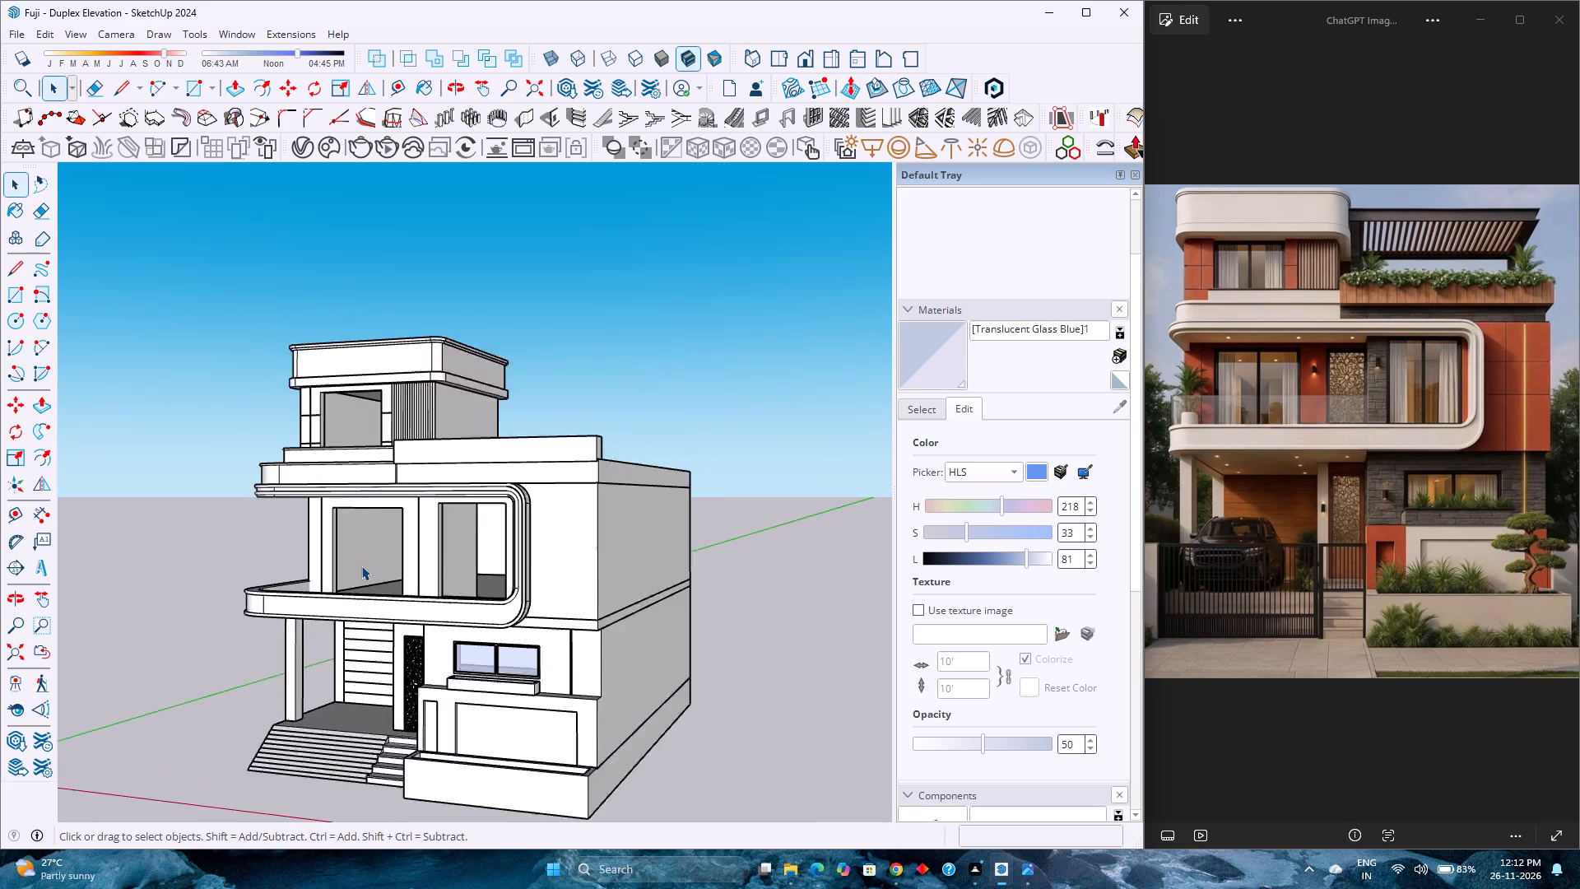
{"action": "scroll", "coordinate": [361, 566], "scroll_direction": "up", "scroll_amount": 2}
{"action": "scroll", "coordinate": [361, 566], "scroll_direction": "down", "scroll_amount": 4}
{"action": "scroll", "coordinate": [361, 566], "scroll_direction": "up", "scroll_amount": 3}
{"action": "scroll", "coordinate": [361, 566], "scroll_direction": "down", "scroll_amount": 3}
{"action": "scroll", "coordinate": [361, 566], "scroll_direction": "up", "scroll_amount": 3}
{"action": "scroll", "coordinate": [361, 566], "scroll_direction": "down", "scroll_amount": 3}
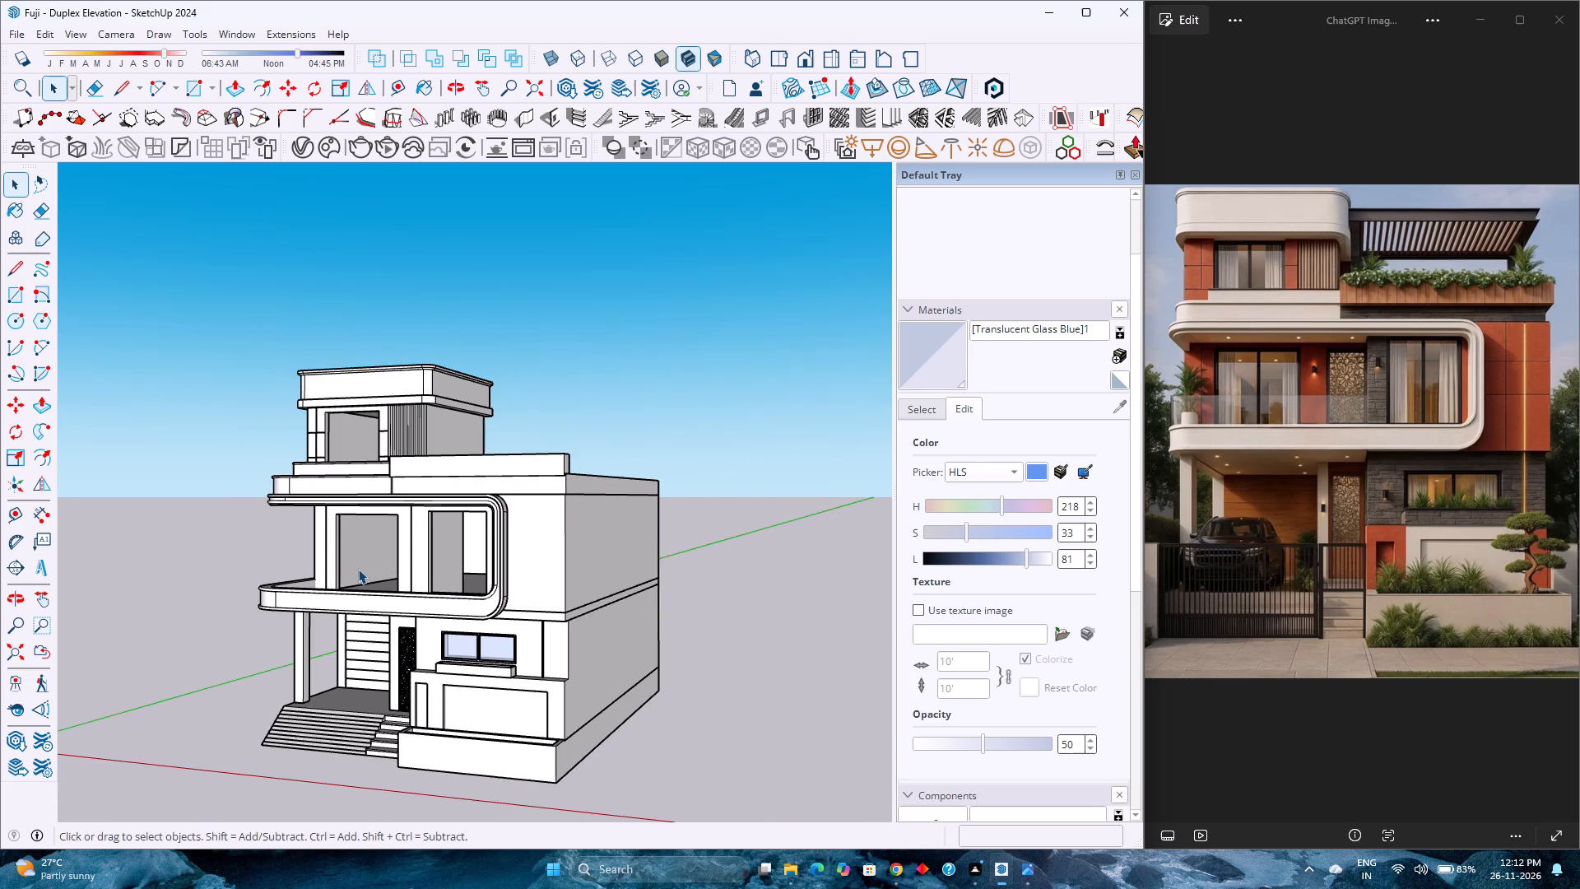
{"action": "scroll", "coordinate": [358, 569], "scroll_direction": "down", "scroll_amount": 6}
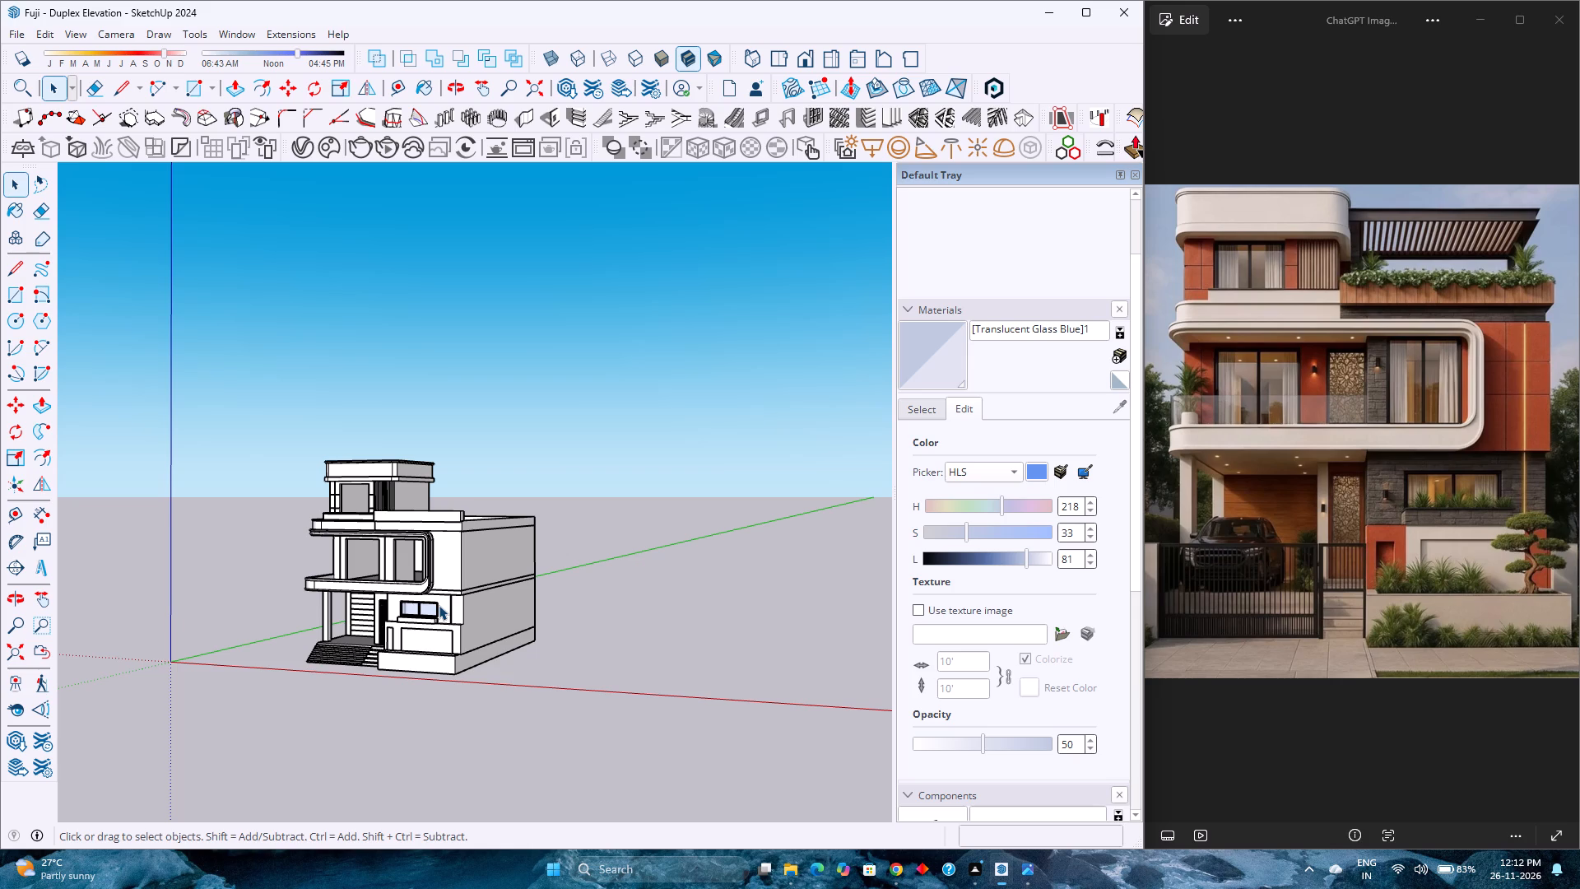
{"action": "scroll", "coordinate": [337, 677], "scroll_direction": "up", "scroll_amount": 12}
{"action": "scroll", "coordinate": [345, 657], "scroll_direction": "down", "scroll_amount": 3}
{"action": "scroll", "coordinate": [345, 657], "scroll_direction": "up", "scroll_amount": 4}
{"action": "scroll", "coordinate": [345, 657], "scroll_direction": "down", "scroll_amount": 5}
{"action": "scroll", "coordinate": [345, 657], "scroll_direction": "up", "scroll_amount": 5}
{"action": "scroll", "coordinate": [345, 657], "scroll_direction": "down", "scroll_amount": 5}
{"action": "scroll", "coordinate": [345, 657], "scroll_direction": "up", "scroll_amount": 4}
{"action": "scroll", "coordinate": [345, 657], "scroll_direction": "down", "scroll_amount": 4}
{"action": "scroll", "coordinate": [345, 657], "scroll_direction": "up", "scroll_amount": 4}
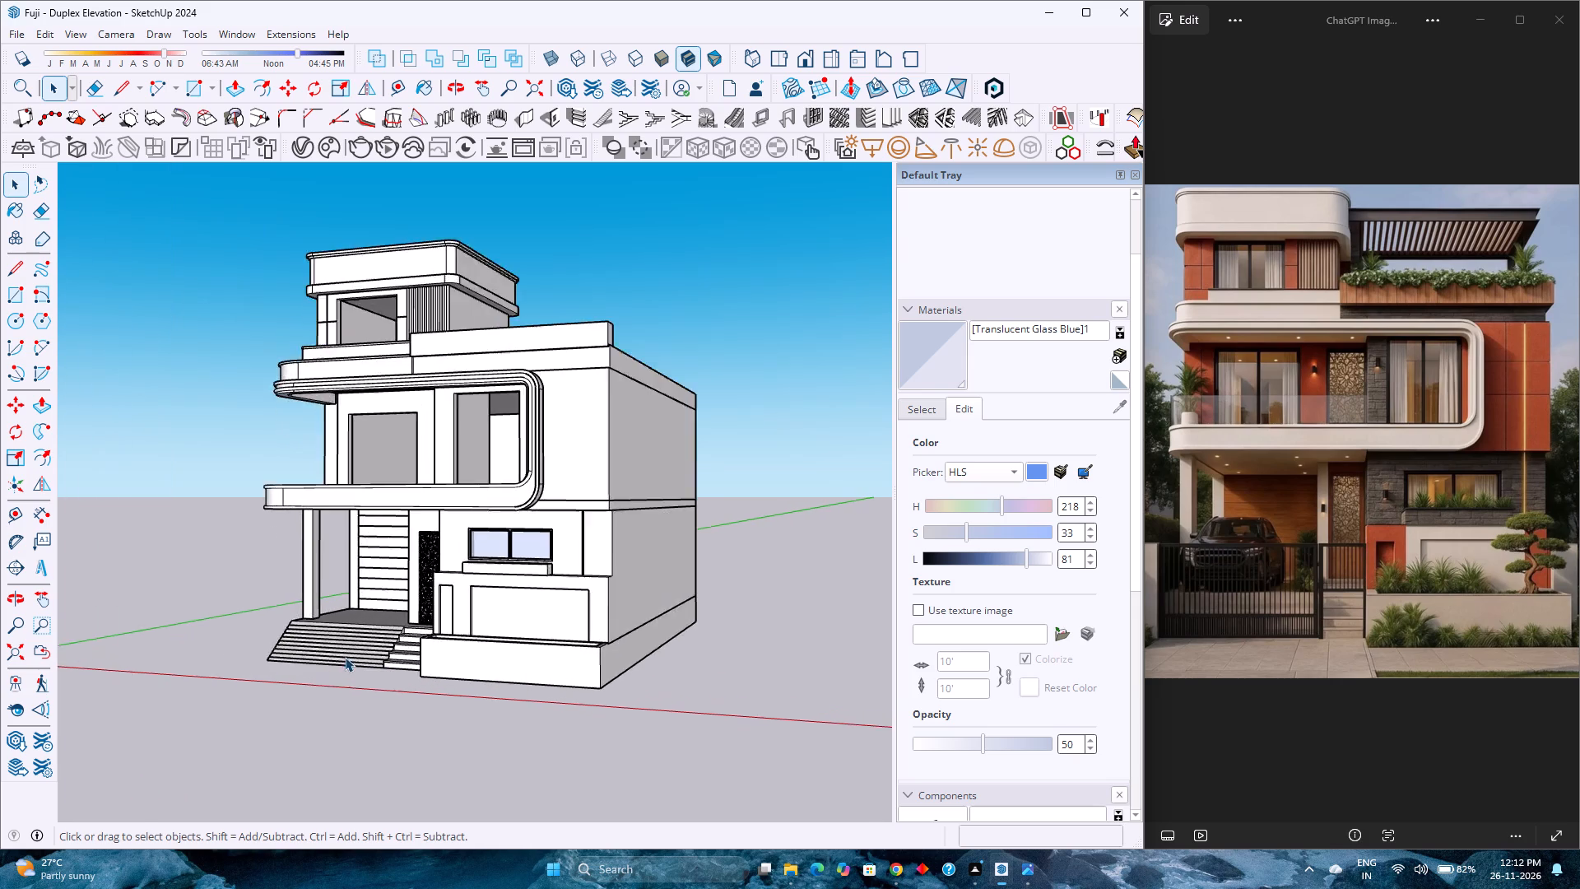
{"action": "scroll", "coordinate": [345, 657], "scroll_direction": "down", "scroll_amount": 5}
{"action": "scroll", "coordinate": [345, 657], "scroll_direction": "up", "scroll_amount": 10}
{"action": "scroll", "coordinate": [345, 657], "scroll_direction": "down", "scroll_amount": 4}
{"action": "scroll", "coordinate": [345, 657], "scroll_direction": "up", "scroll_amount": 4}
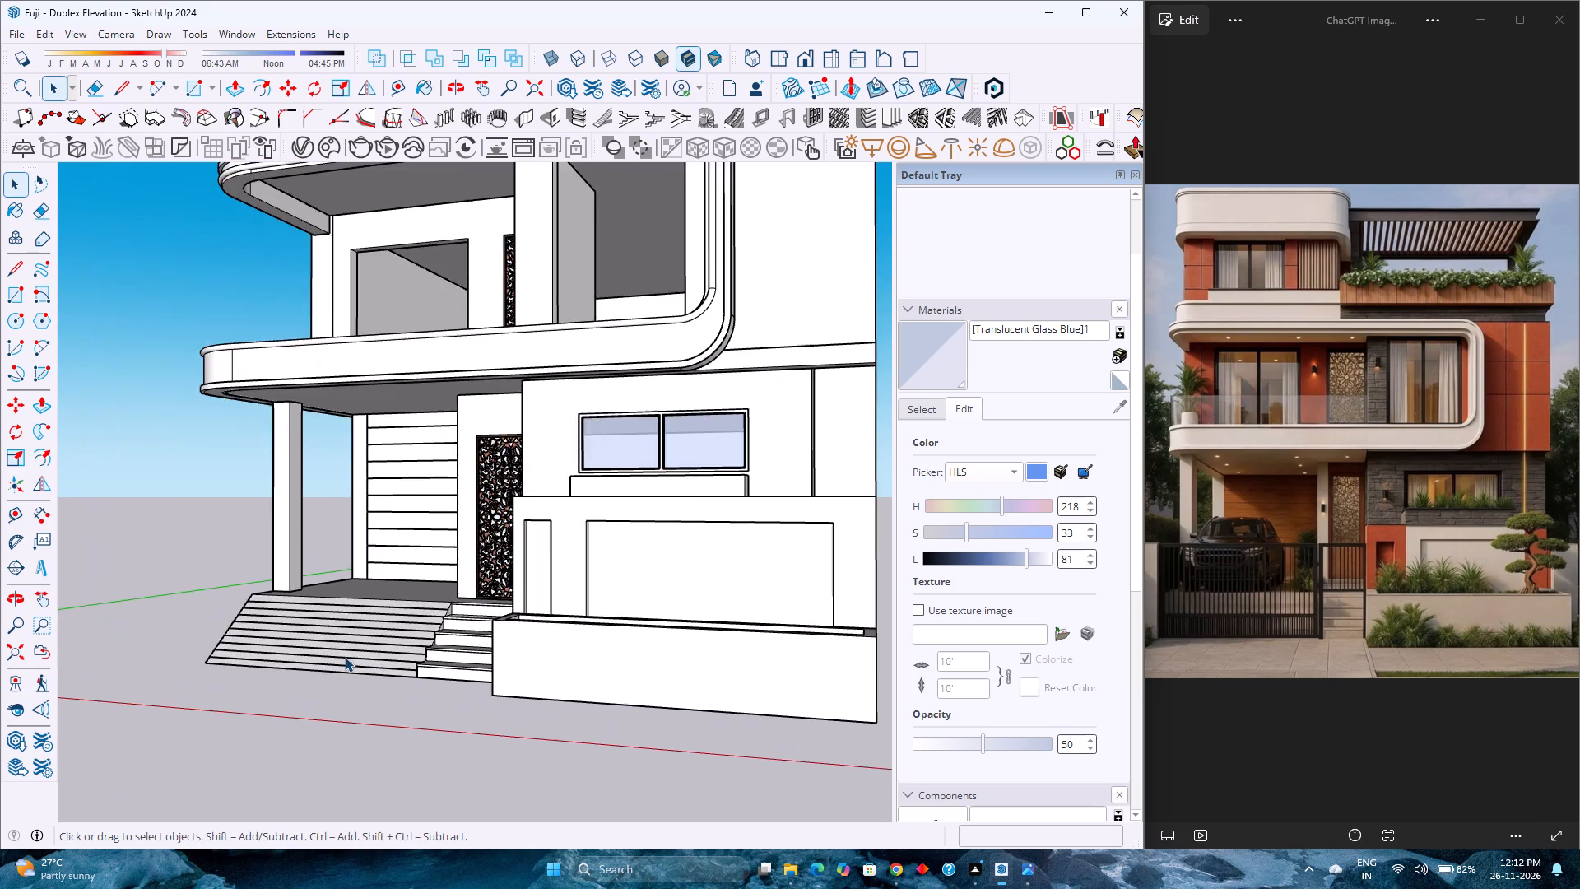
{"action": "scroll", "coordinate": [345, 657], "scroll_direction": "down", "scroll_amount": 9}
Show the whole duplex in the standard front view, fitted to the window, and check it against the reference image.
{"action": "left_click", "coordinate": [12, 647]}
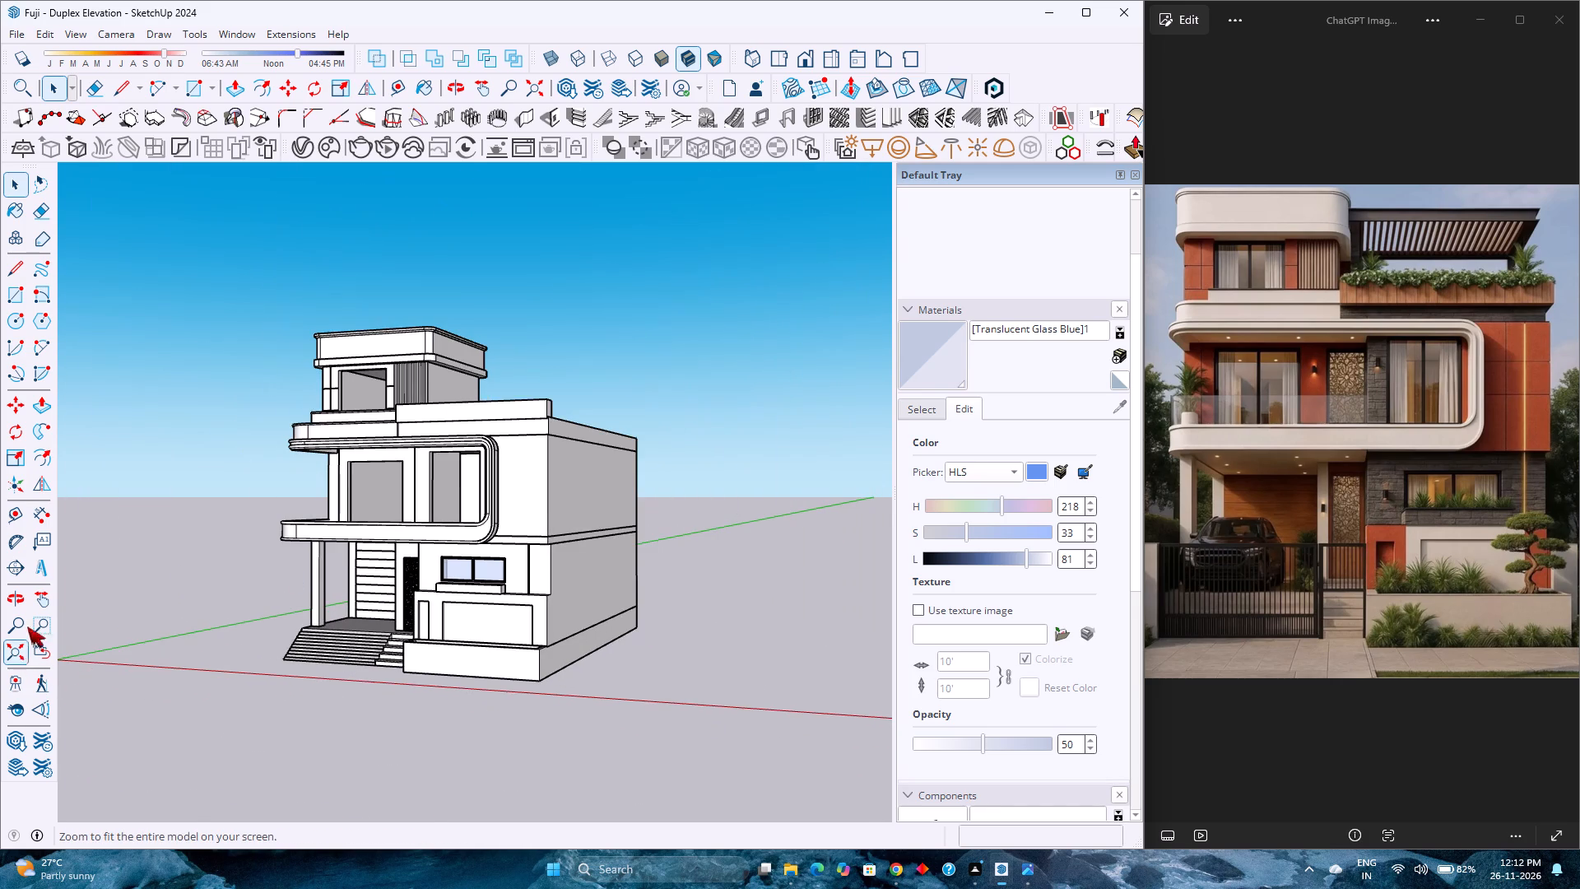
{"action": "left_click", "coordinate": [799, 61]}
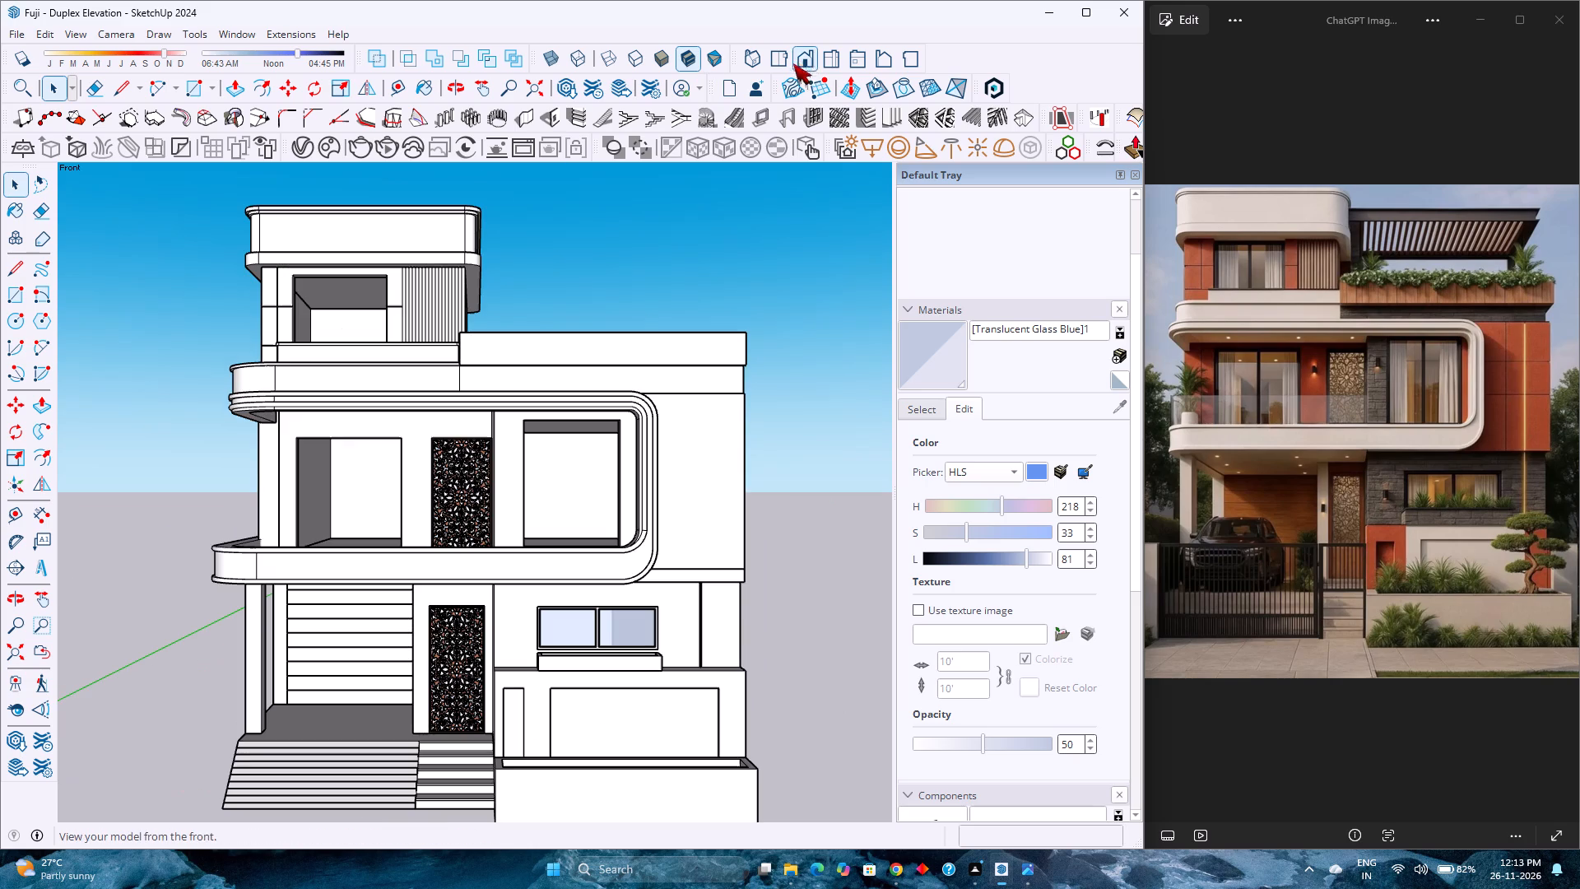
{"action": "left_click", "coordinate": [7, 652]}
{"action": "scroll", "coordinate": [426, 537], "scroll_direction": "down", "scroll_amount": 2}
{"action": "scroll", "coordinate": [426, 537], "scroll_direction": "up", "scroll_amount": 2}
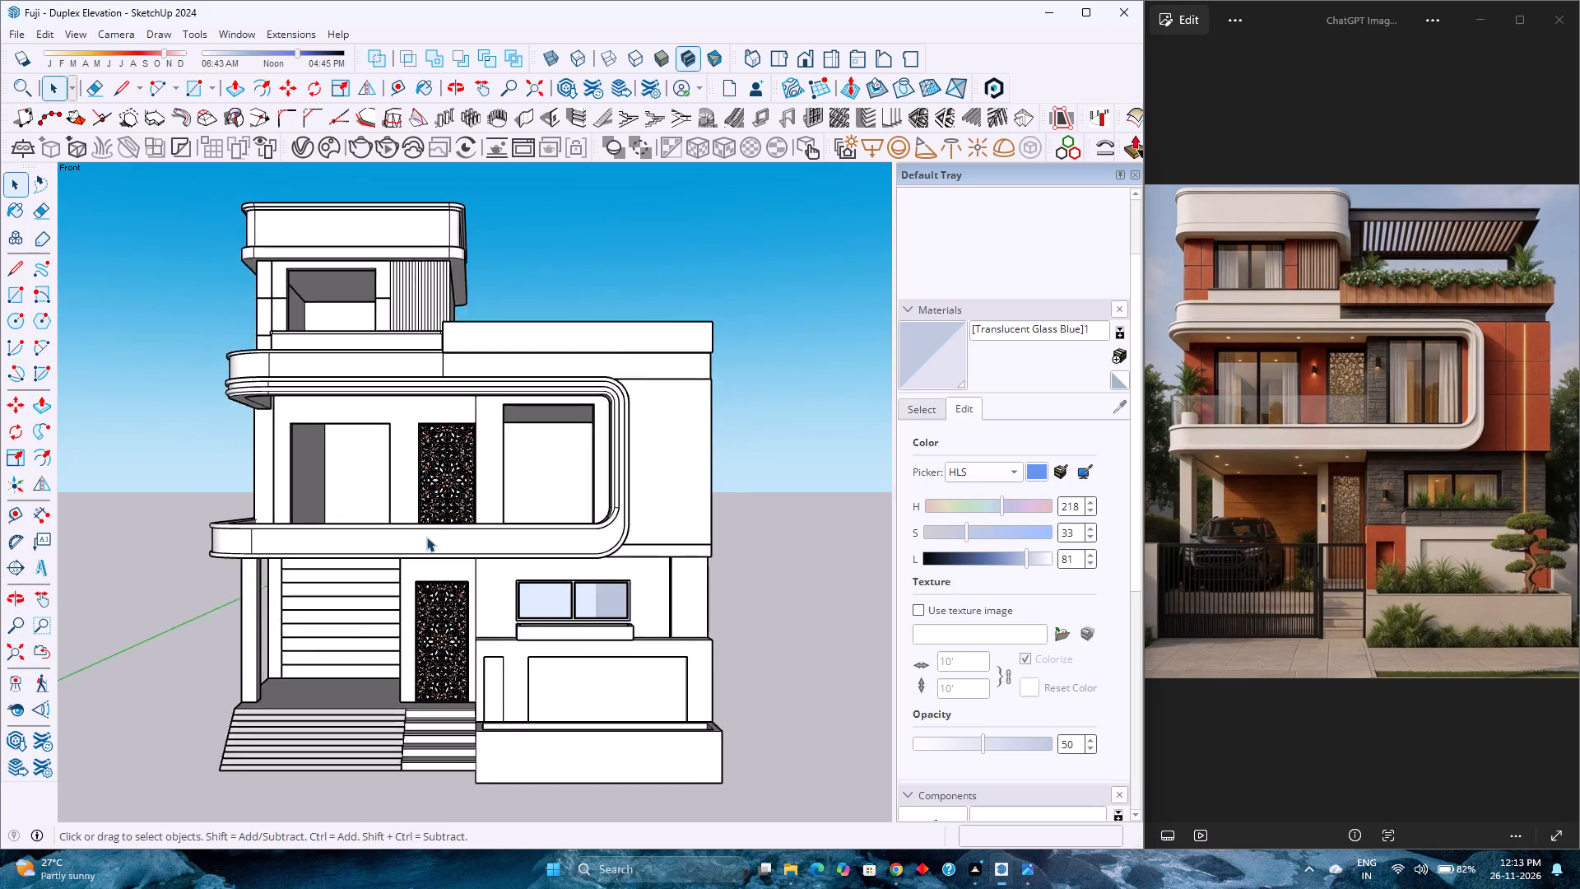
{"action": "scroll", "coordinate": [426, 537], "scroll_direction": "down", "scroll_amount": 3}
{"action": "scroll", "coordinate": [426, 537], "scroll_direction": "up", "scroll_amount": 3}
{"action": "scroll", "coordinate": [426, 537], "scroll_direction": "down", "scroll_amount": 2}
{"action": "scroll", "coordinate": [423, 536], "scroll_direction": "up", "scroll_amount": 2}
Examine the first-floor balcony recess and both jali screens from the front corner on the porch side.
{"action": "middle_click_drag", "start_coordinate": [423, 536], "coordinate": [564, 565]}
{"action": "middle_click", "coordinate": [564, 565]}
{"action": "scroll", "coordinate": [564, 556], "scroll_direction": "up", "scroll_amount": 1}
{"action": "scroll", "coordinate": [560, 553], "scroll_direction": "down", "scroll_amount": 3}
{"action": "scroll", "coordinate": [560, 553], "scroll_direction": "up", "scroll_amount": 2}
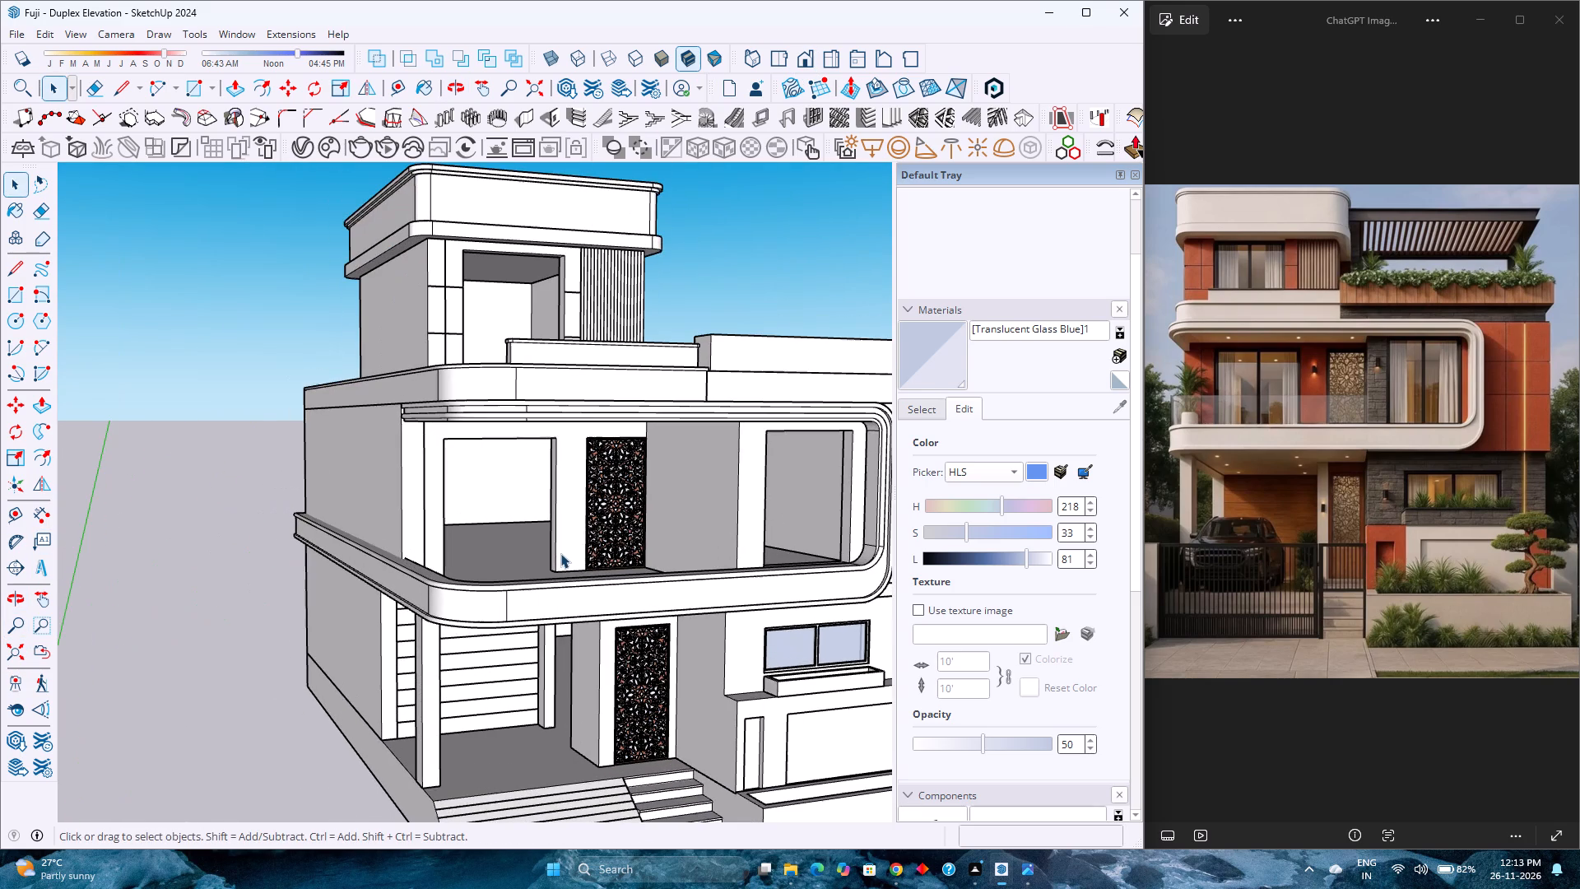
{"action": "scroll", "coordinate": [554, 552], "scroll_direction": "down", "scroll_amount": 3}
{"action": "scroll", "coordinate": [554, 552], "scroll_direction": "up", "scroll_amount": 2}
{"action": "scroll", "coordinate": [554, 552], "scroll_direction": "down", "scroll_amount": 3}
{"action": "scroll", "coordinate": [554, 552], "scroll_direction": "up", "scroll_amount": 4}
{"action": "scroll", "coordinate": [554, 552], "scroll_direction": "down", "scroll_amount": 2}
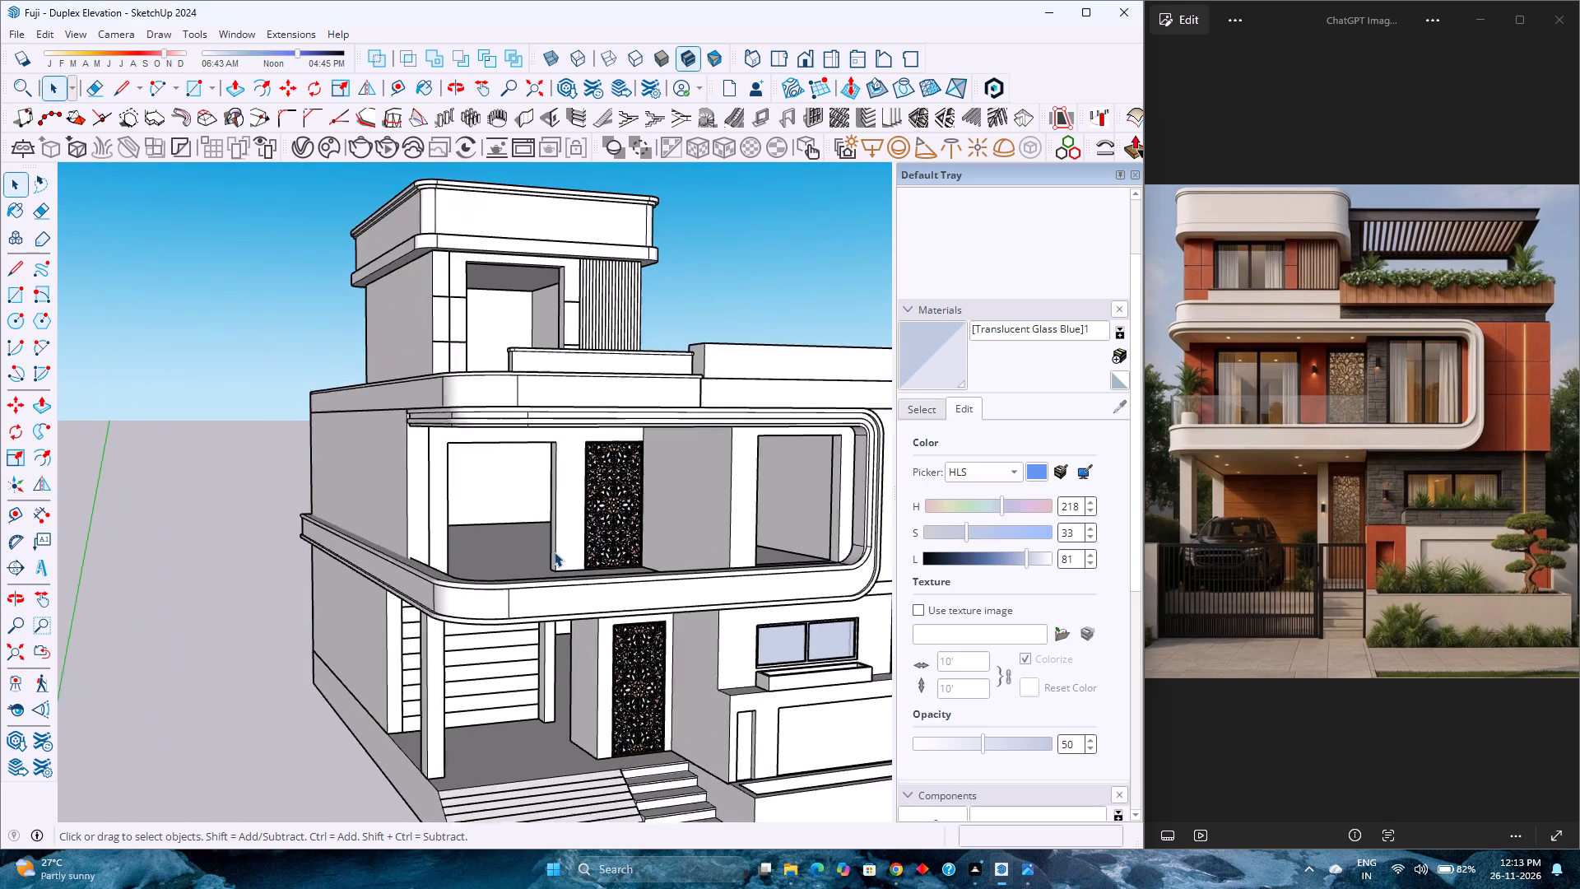
{"action": "scroll", "coordinate": [554, 552], "scroll_direction": "down", "scroll_amount": 2}
{"action": "scroll", "coordinate": [554, 550], "scroll_direction": "up", "scroll_amount": 2}
{"action": "scroll", "coordinate": [554, 548], "scroll_direction": "down", "scroll_amount": 3}
{"action": "scroll", "coordinate": [554, 548], "scroll_direction": "up", "scroll_amount": 3}
{"action": "scroll", "coordinate": [554, 548], "scroll_direction": "down", "scroll_amount": 3}
{"action": "scroll", "coordinate": [554, 548], "scroll_direction": "up", "scroll_amount": 3}
{"action": "scroll", "coordinate": [554, 548], "scroll_direction": "down", "scroll_amount": 1}
{"action": "scroll", "coordinate": [554, 548], "scroll_direction": "up", "scroll_amount": 1}
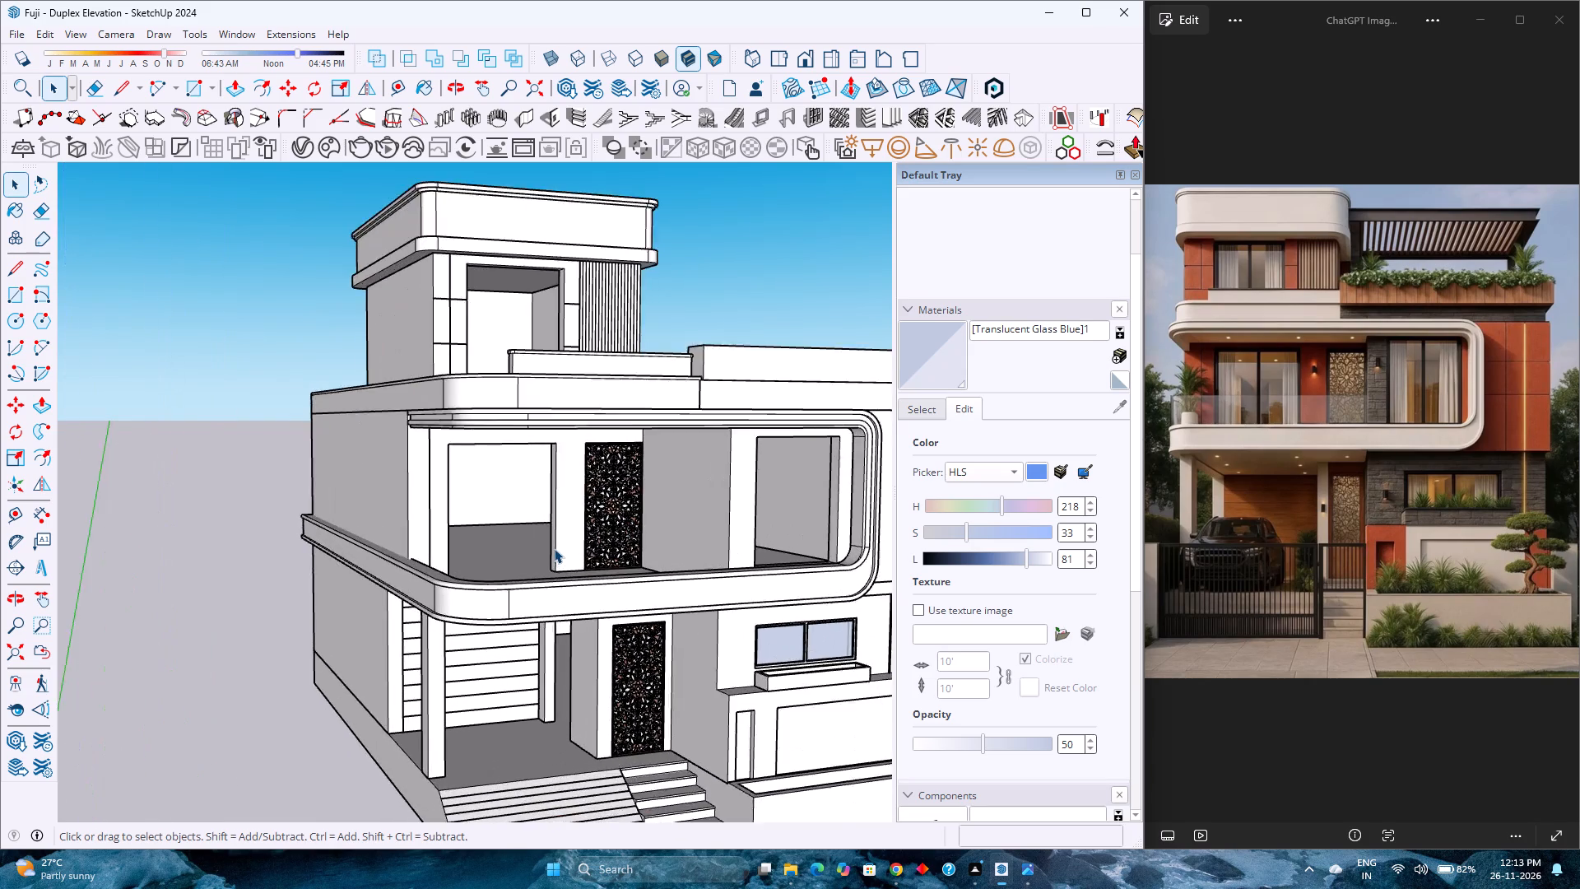
{"action": "scroll", "coordinate": [554, 548], "scroll_direction": "down", "scroll_amount": 3}
{"action": "scroll", "coordinate": [554, 548], "scroll_direction": "up", "scroll_amount": 3}
{"action": "scroll", "coordinate": [554, 548], "scroll_direction": "down", "scroll_amount": 3}
{"action": "scroll", "coordinate": [554, 548], "scroll_direction": "up", "scroll_amount": 3}
{"action": "scroll", "coordinate": [554, 548], "scroll_direction": "down", "scroll_amount": 3}
{"action": "scroll", "coordinate": [554, 548], "scroll_direction": "up", "scroll_amount": 3}
{"action": "scroll", "coordinate": [554, 548], "scroll_direction": "down", "scroll_amount": 3}
{"action": "scroll", "coordinate": [554, 548], "scroll_direction": "up", "scroll_amount": 3}
{"action": "scroll", "coordinate": [554, 548], "scroll_direction": "down", "scroll_amount": 3}
{"action": "scroll", "coordinate": [554, 548], "scroll_direction": "up", "scroll_amount": 3}
{"action": "scroll", "coordinate": [554, 548], "scroll_direction": "down", "scroll_amount": 1}
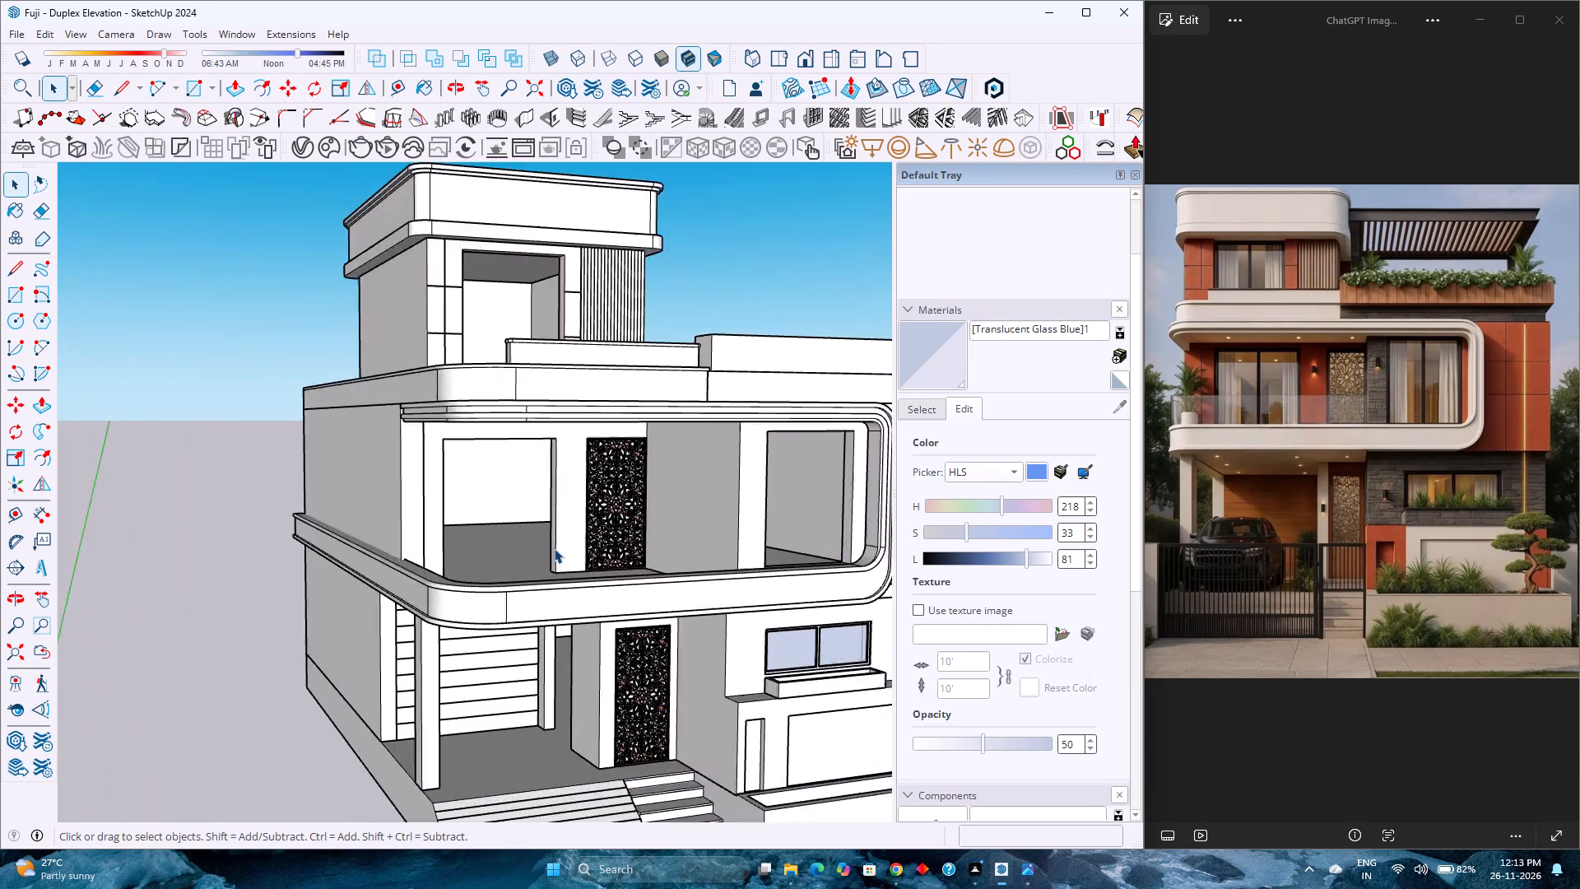
{"action": "scroll", "coordinate": [554, 548], "scroll_direction": "down", "scroll_amount": 2}
{"action": "scroll", "coordinate": [554, 548], "scroll_direction": "up", "scroll_amount": 3}
{"action": "scroll", "coordinate": [554, 548], "scroll_direction": "down", "scroll_amount": 3}
{"action": "scroll", "coordinate": [554, 548], "scroll_direction": "up", "scroll_amount": 3}
{"action": "scroll", "coordinate": [554, 548], "scroll_direction": "down", "scroll_amount": 3}
{"action": "scroll", "coordinate": [554, 548], "scroll_direction": "up", "scroll_amount": 3}
{"action": "scroll", "coordinate": [554, 548], "scroll_direction": "down", "scroll_amount": 1}
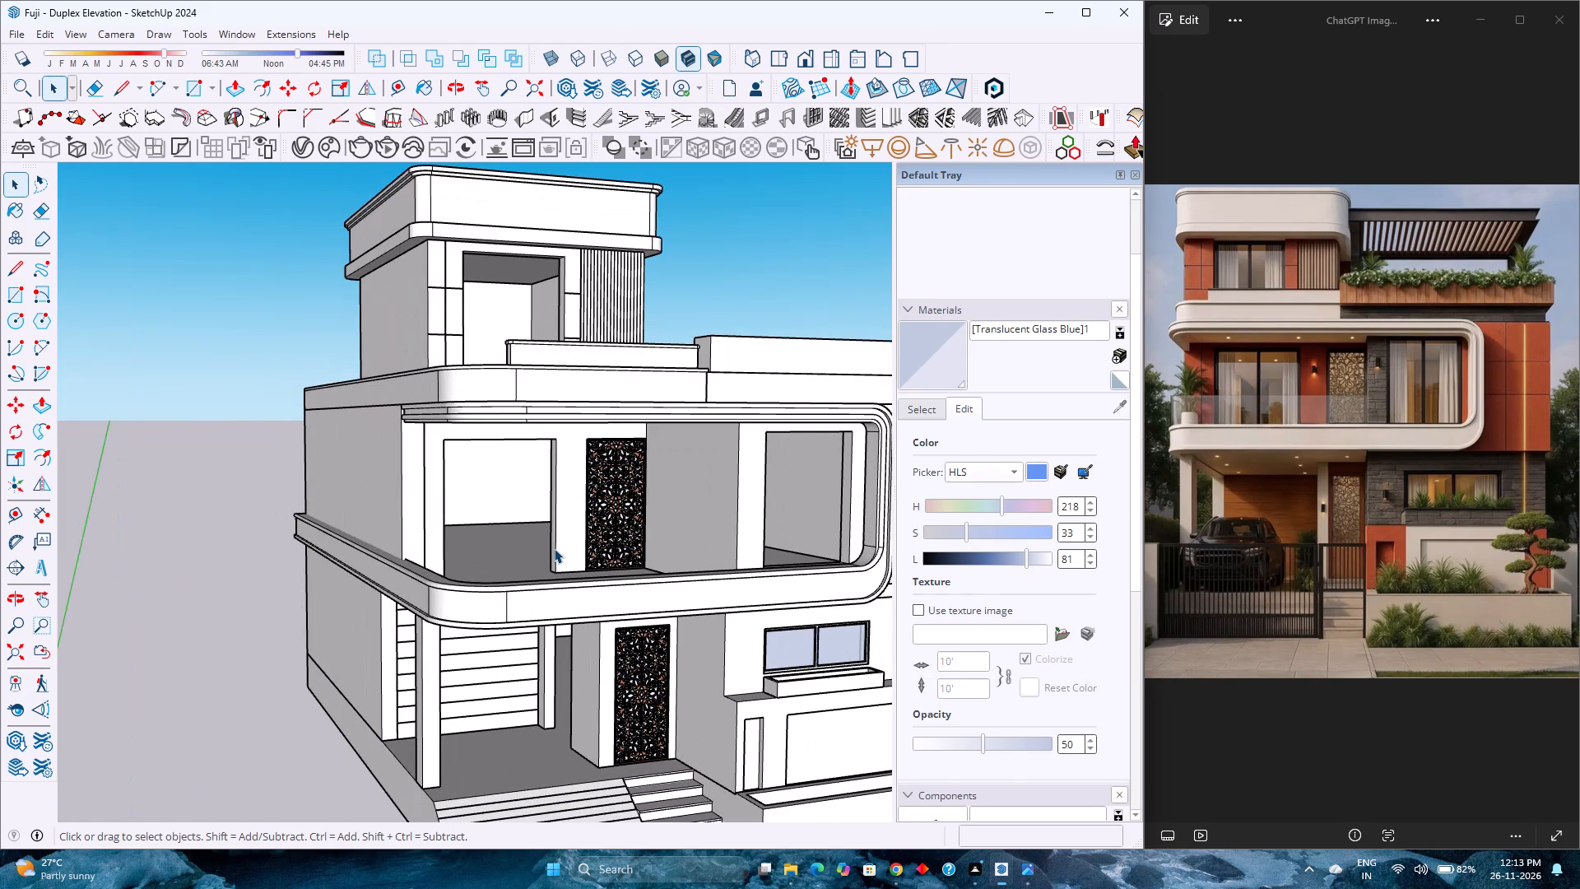
{"action": "scroll", "coordinate": [554, 548], "scroll_direction": "down", "scroll_amount": 3}
{"action": "scroll", "coordinate": [554, 548], "scroll_direction": "up", "scroll_amount": 4}
{"action": "scroll", "coordinate": [554, 548], "scroll_direction": "down", "scroll_amount": 4}
{"action": "scroll", "coordinate": [554, 548], "scroll_direction": "up", "scroll_amount": 4}
{"action": "scroll", "coordinate": [554, 548], "scroll_direction": "down", "scroll_amount": 4}
{"action": "scroll", "coordinate": [554, 548], "scroll_direction": "up", "scroll_amount": 4}
{"action": "scroll", "coordinate": [554, 548], "scroll_direction": "down", "scroll_amount": 4}
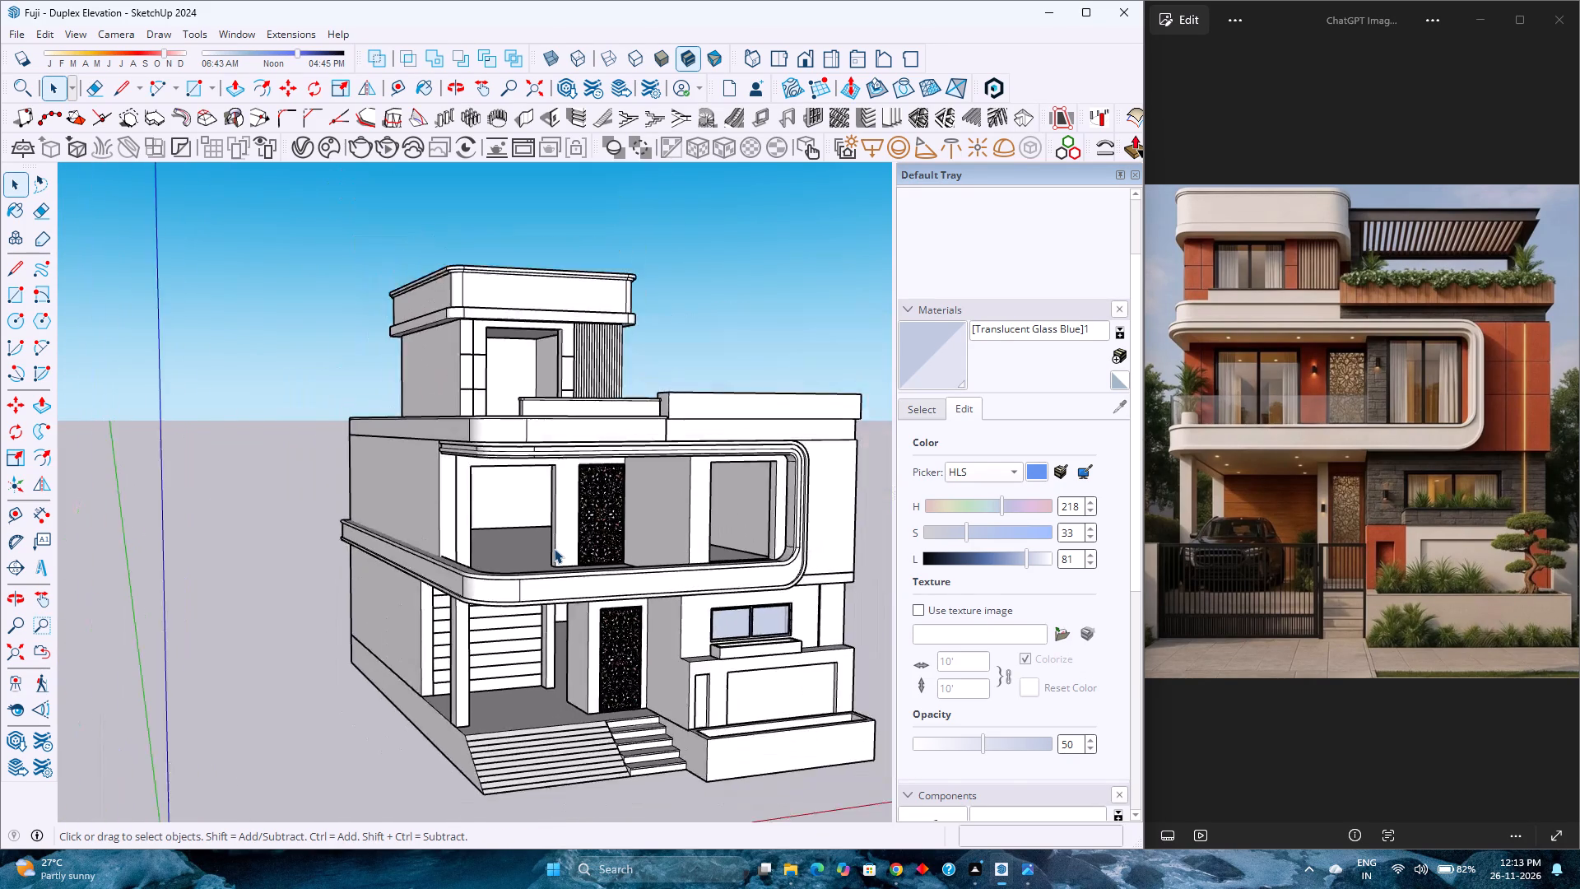
{"action": "scroll", "coordinate": [554, 548], "scroll_direction": "up", "scroll_amount": 3}
{"action": "scroll", "coordinate": [554, 548], "scroll_direction": "down", "scroll_amount": 3}
{"action": "scroll", "coordinate": [554, 548], "scroll_direction": "up", "scroll_amount": 3}
{"action": "scroll", "coordinate": [554, 548], "scroll_direction": "down", "scroll_amount": 3}
{"action": "scroll", "coordinate": [554, 548], "scroll_direction": "up", "scroll_amount": 3}
{"action": "scroll", "coordinate": [554, 548], "scroll_direction": "down", "scroll_amount": 3}
{"action": "scroll", "coordinate": [554, 548], "scroll_direction": "up", "scroll_amount": 3}
{"action": "scroll", "coordinate": [554, 548], "scroll_direction": "down", "scroll_amount": 3}
{"action": "scroll", "coordinate": [554, 548], "scroll_direction": "up", "scroll_amount": 3}
{"action": "scroll", "coordinate": [554, 548], "scroll_direction": "down", "scroll_amount": 3}
{"action": "scroll", "coordinate": [554, 548], "scroll_direction": "up", "scroll_amount": 3}
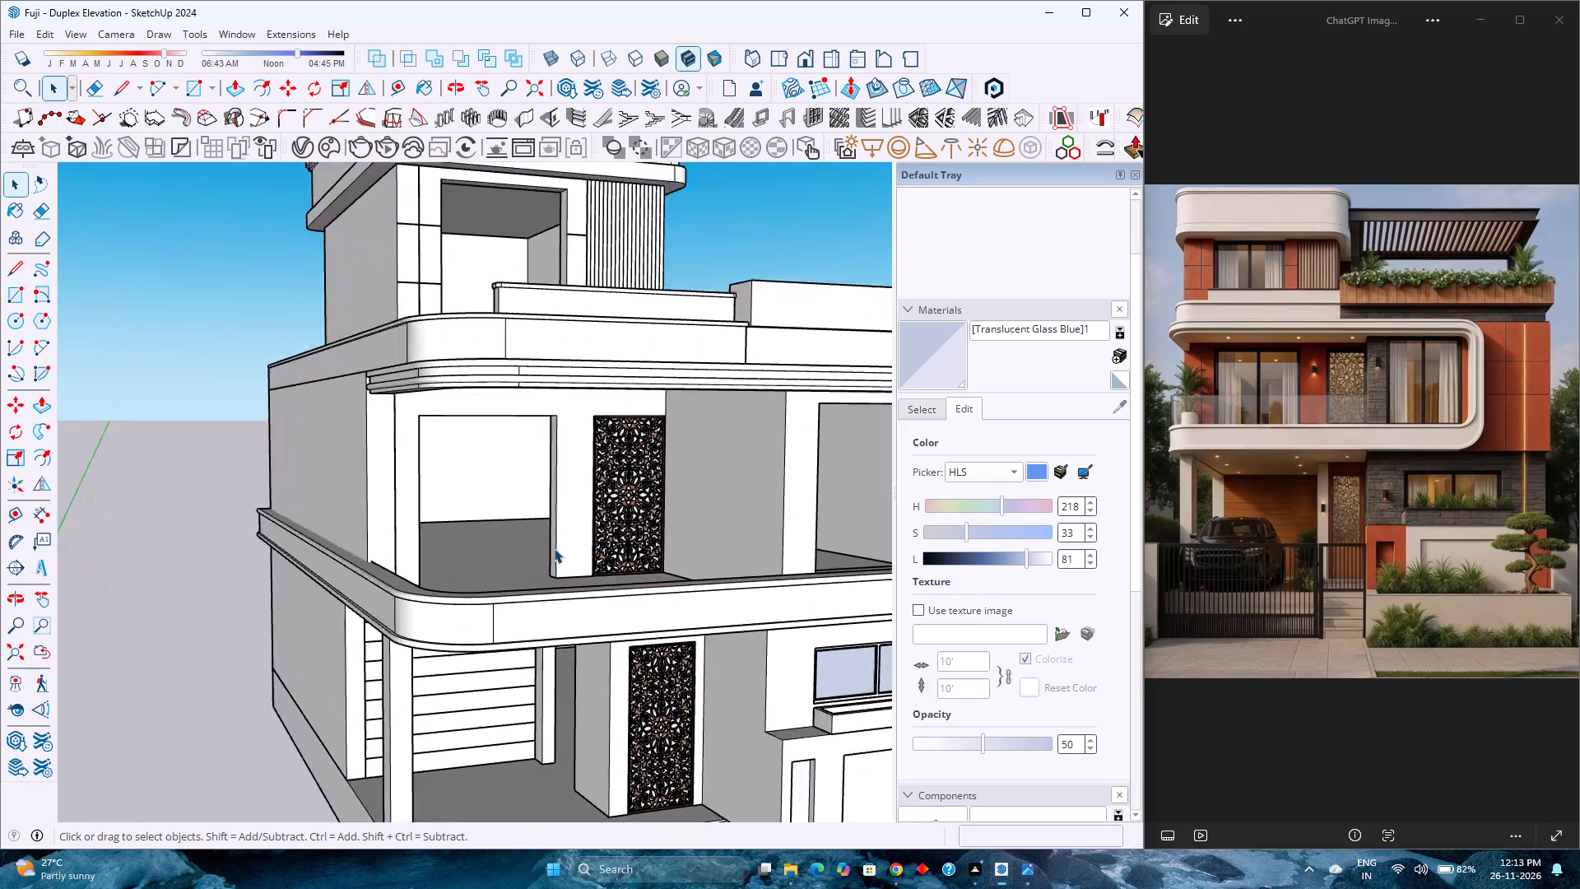
{"action": "scroll", "coordinate": [554, 548], "scroll_direction": "down", "scroll_amount": 3}
{"action": "scroll", "coordinate": [554, 548], "scroll_direction": "up", "scroll_amount": 3}
{"action": "scroll", "coordinate": [554, 548], "scroll_direction": "down", "scroll_amount": 3}
{"action": "scroll", "coordinate": [554, 548], "scroll_direction": "up", "scroll_amount": 3}
{"action": "scroll", "coordinate": [554, 548], "scroll_direction": "down", "scroll_amount": 3}
{"action": "scroll", "coordinate": [554, 548], "scroll_direction": "up", "scroll_amount": 3}
{"action": "scroll", "coordinate": [554, 548], "scroll_direction": "down", "scroll_amount": 3}
{"action": "scroll", "coordinate": [554, 548], "scroll_direction": "up", "scroll_amount": 3}
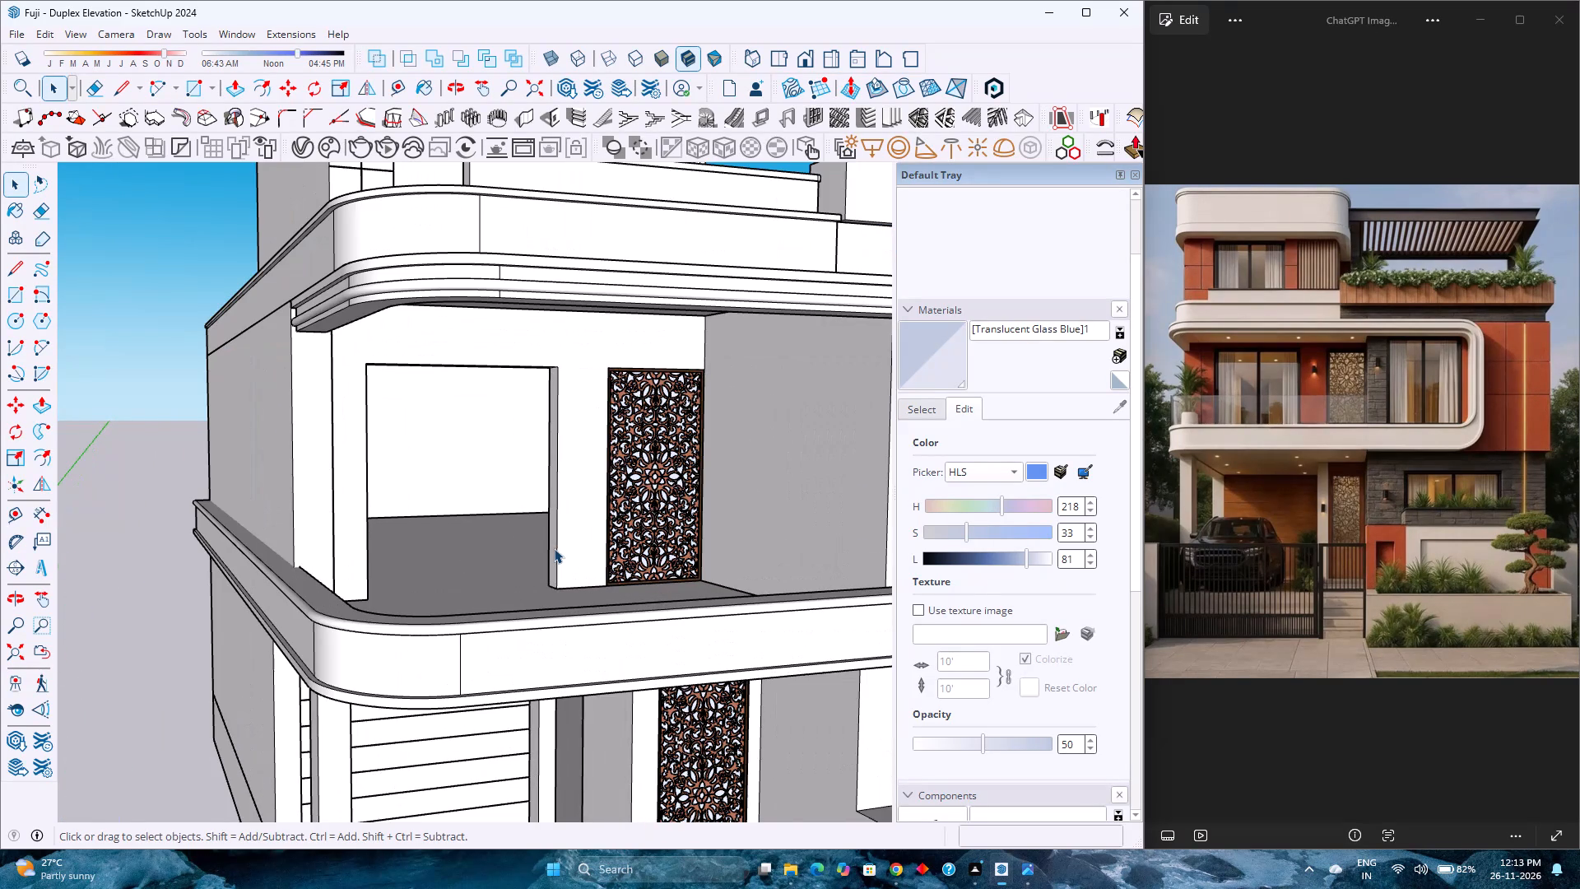
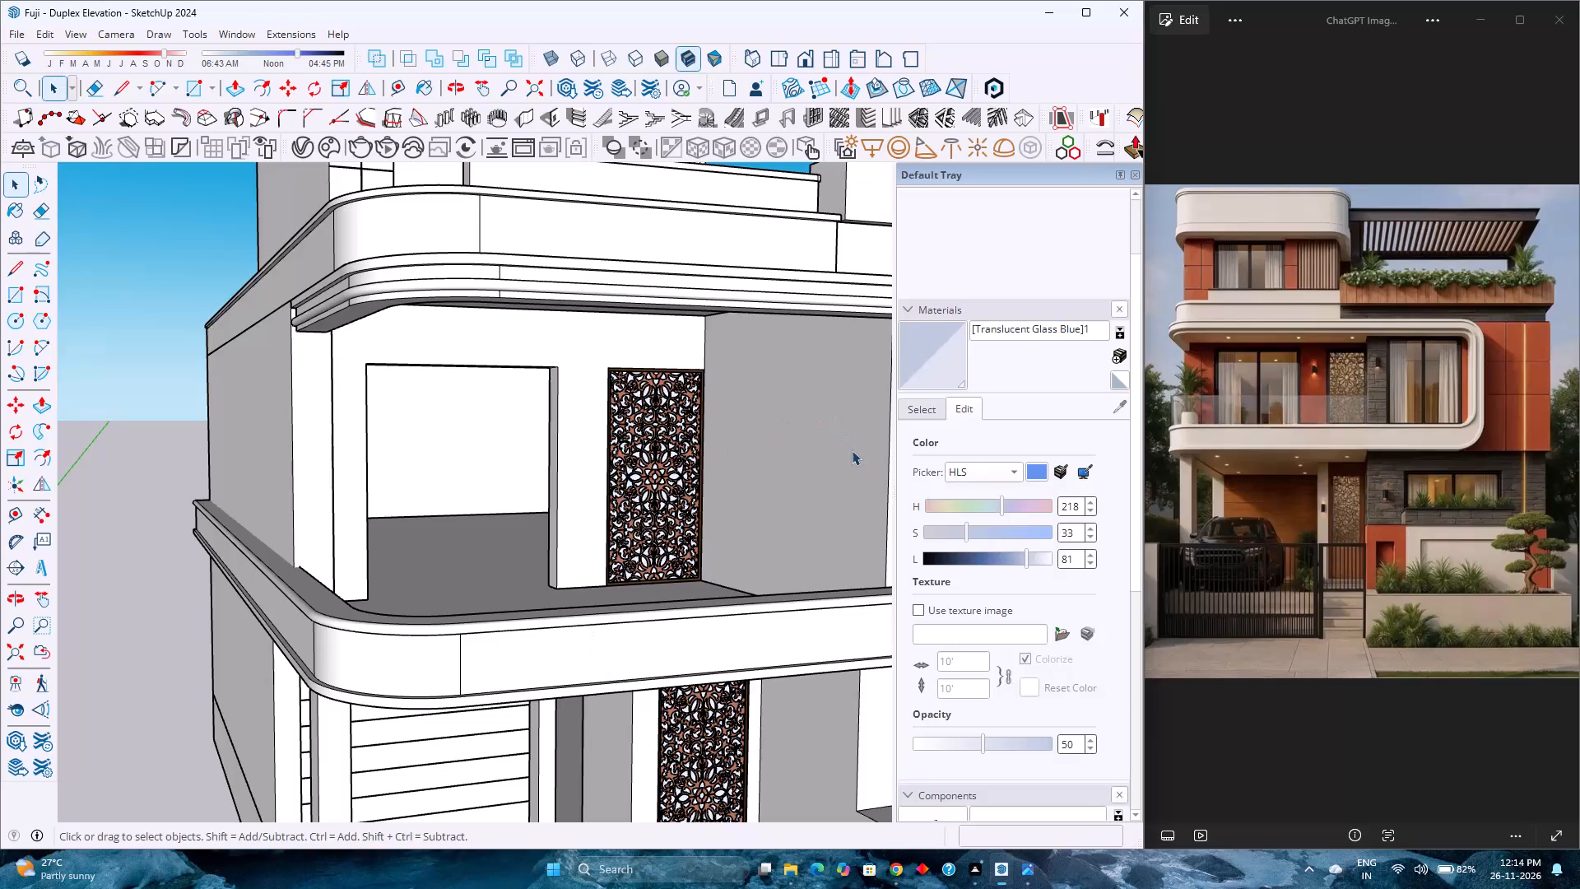
Examine the first-floor balcony recess and its jali screen in relation to the whole facade from the porch-side corner.
{"action": "scroll", "coordinate": [662, 527], "scroll_direction": "up", "scroll_amount": 7}
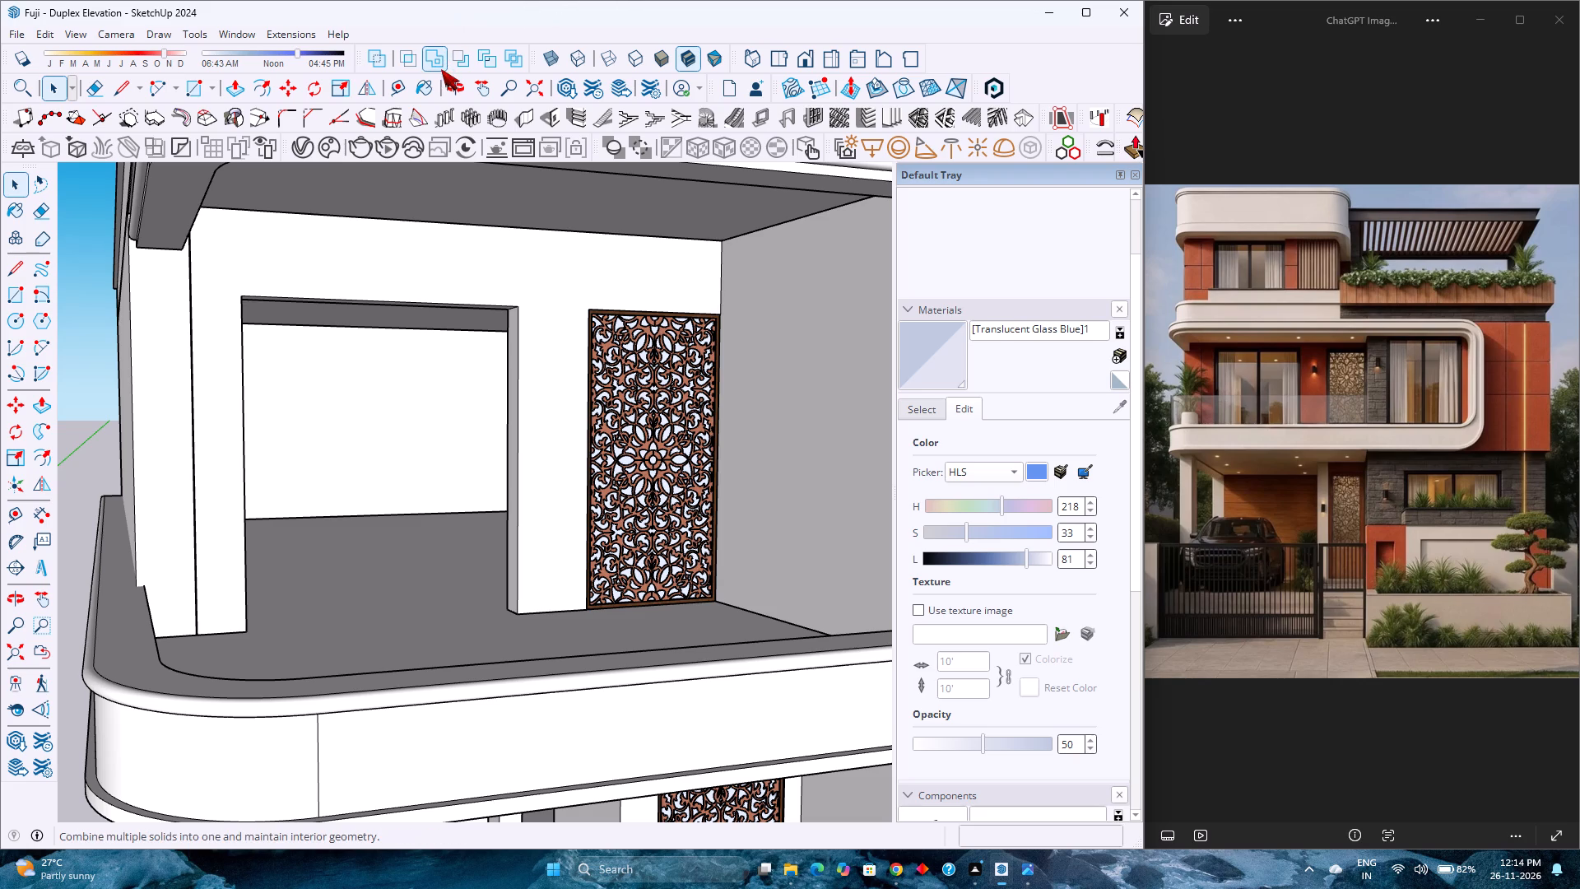
{"action": "scroll", "coordinate": [441, 67], "scroll_direction": "down", "scroll_amount": 2}
{"action": "scroll", "coordinate": [439, 49], "scroll_direction": "up", "scroll_amount": 4}
{"action": "scroll", "coordinate": [439, 49], "scroll_direction": "down", "scroll_amount": 4}
{"action": "left_click_drag", "start_coordinate": [439, 389], "coordinate": [438, 354]}
{"action": "scroll", "coordinate": [436, 336], "scroll_direction": "down", "scroll_amount": 2}
{"action": "scroll", "coordinate": [433, 335], "scroll_direction": "up", "scroll_amount": 4}
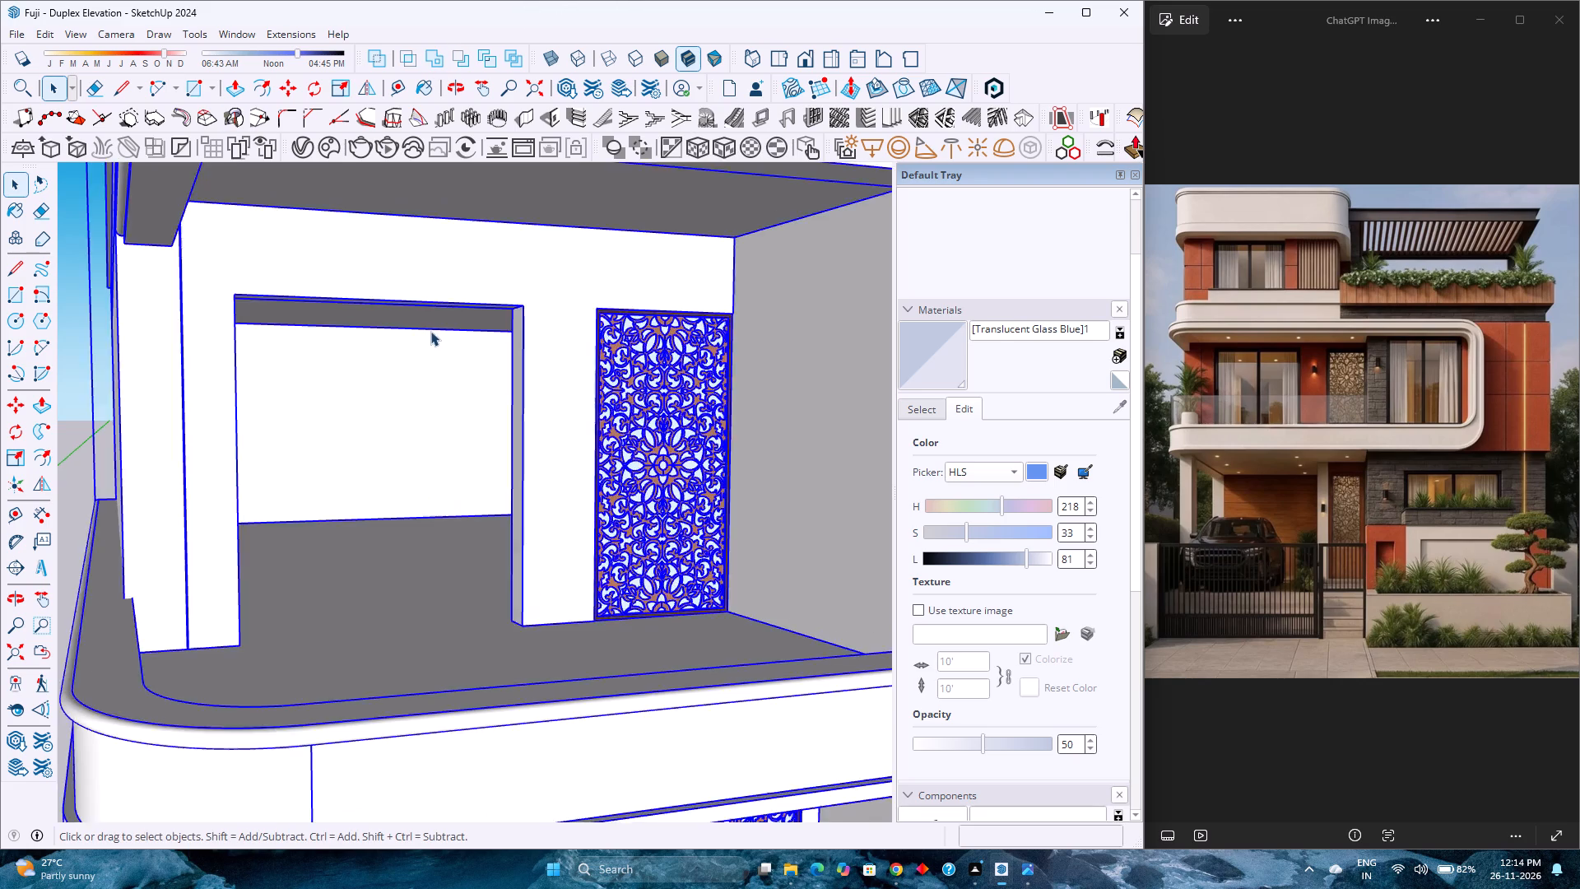
{"action": "scroll", "coordinate": [430, 331], "scroll_direction": "down", "scroll_amount": 7}
{"action": "scroll", "coordinate": [429, 311], "scroll_direction": "up", "scroll_amount": 4}
{"action": "scroll", "coordinate": [429, 309], "scroll_direction": "down", "scroll_amount": 5}
{"action": "scroll", "coordinate": [429, 304], "scroll_direction": "up", "scroll_amount": 1}
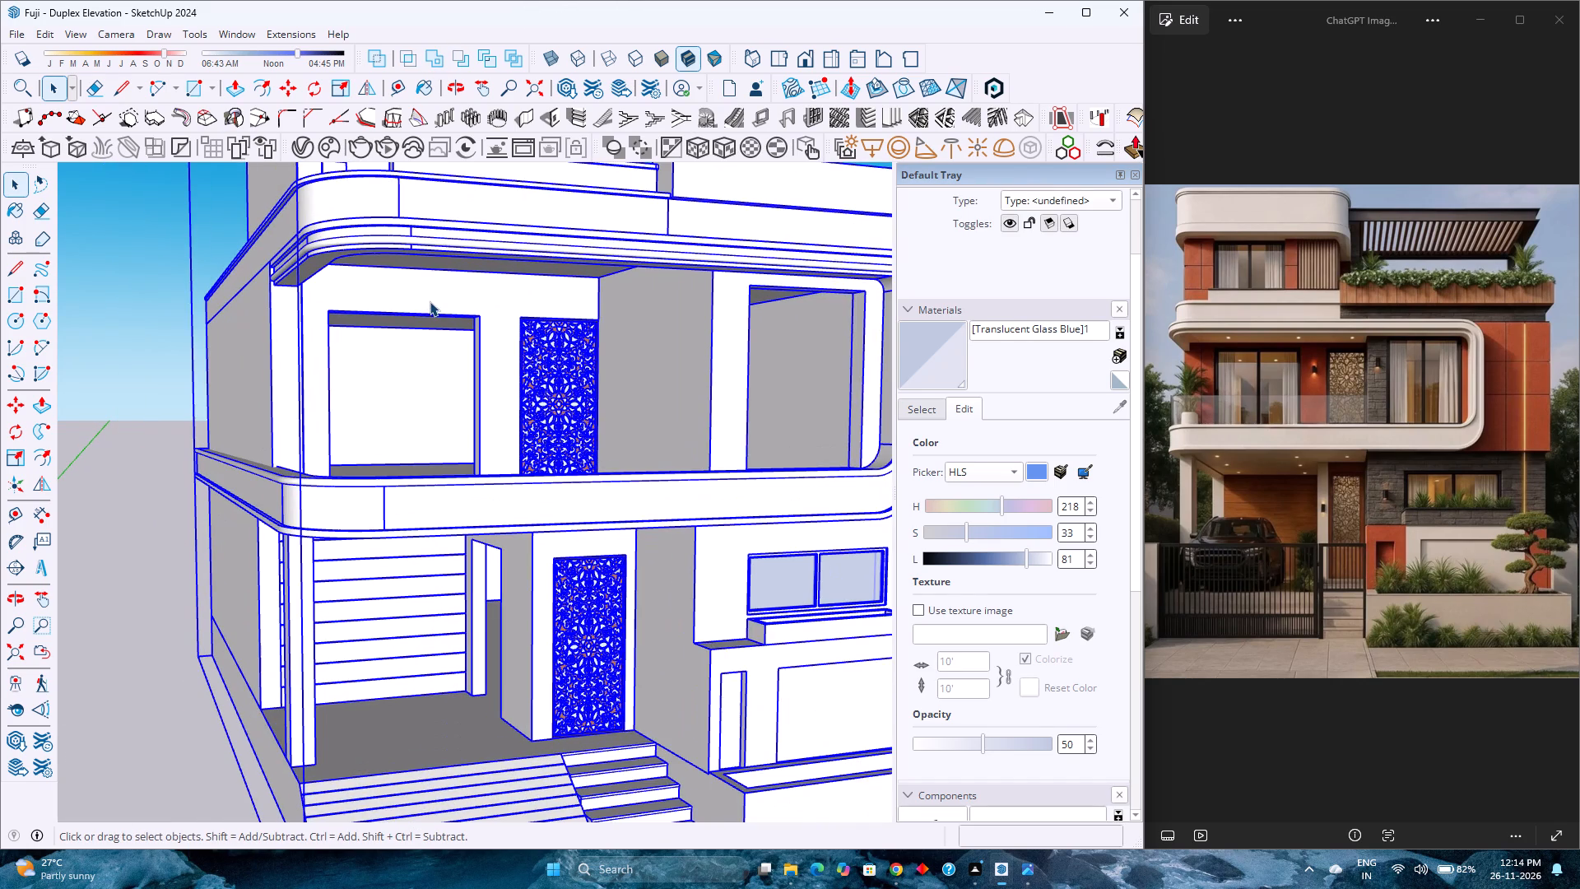
{"action": "scroll", "coordinate": [430, 301], "scroll_direction": "up", "scroll_amount": 3}
{"action": "scroll", "coordinate": [430, 301], "scroll_direction": "down", "scroll_amount": 13}
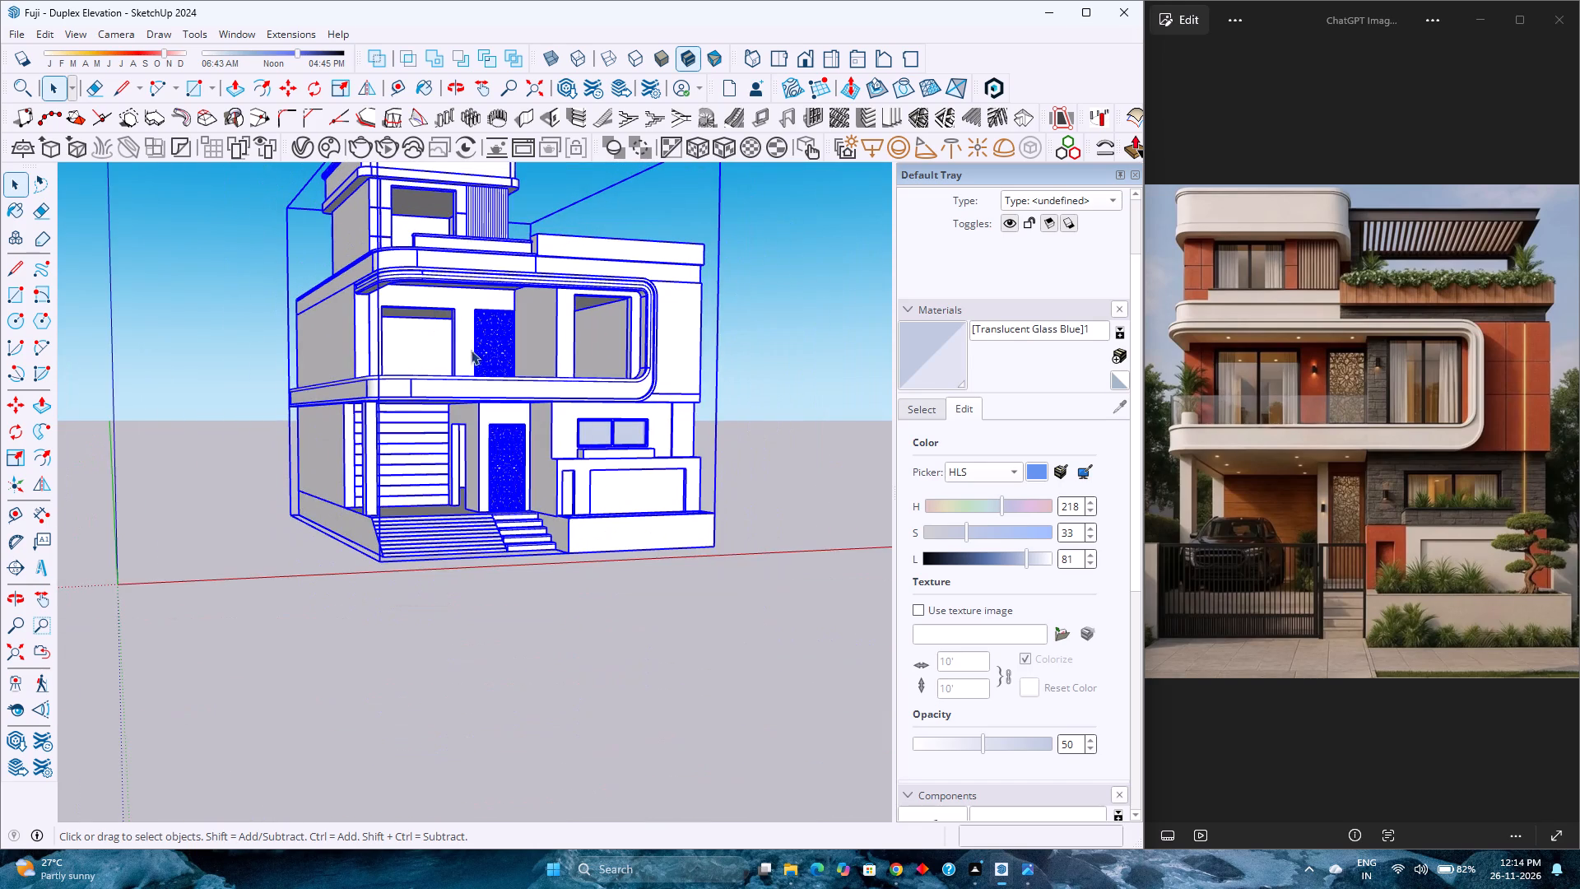
Show the whole duplex in the standard front view, fitted to the window, and compare it with the reference image.
{"action": "left_click", "coordinate": [813, 58]}
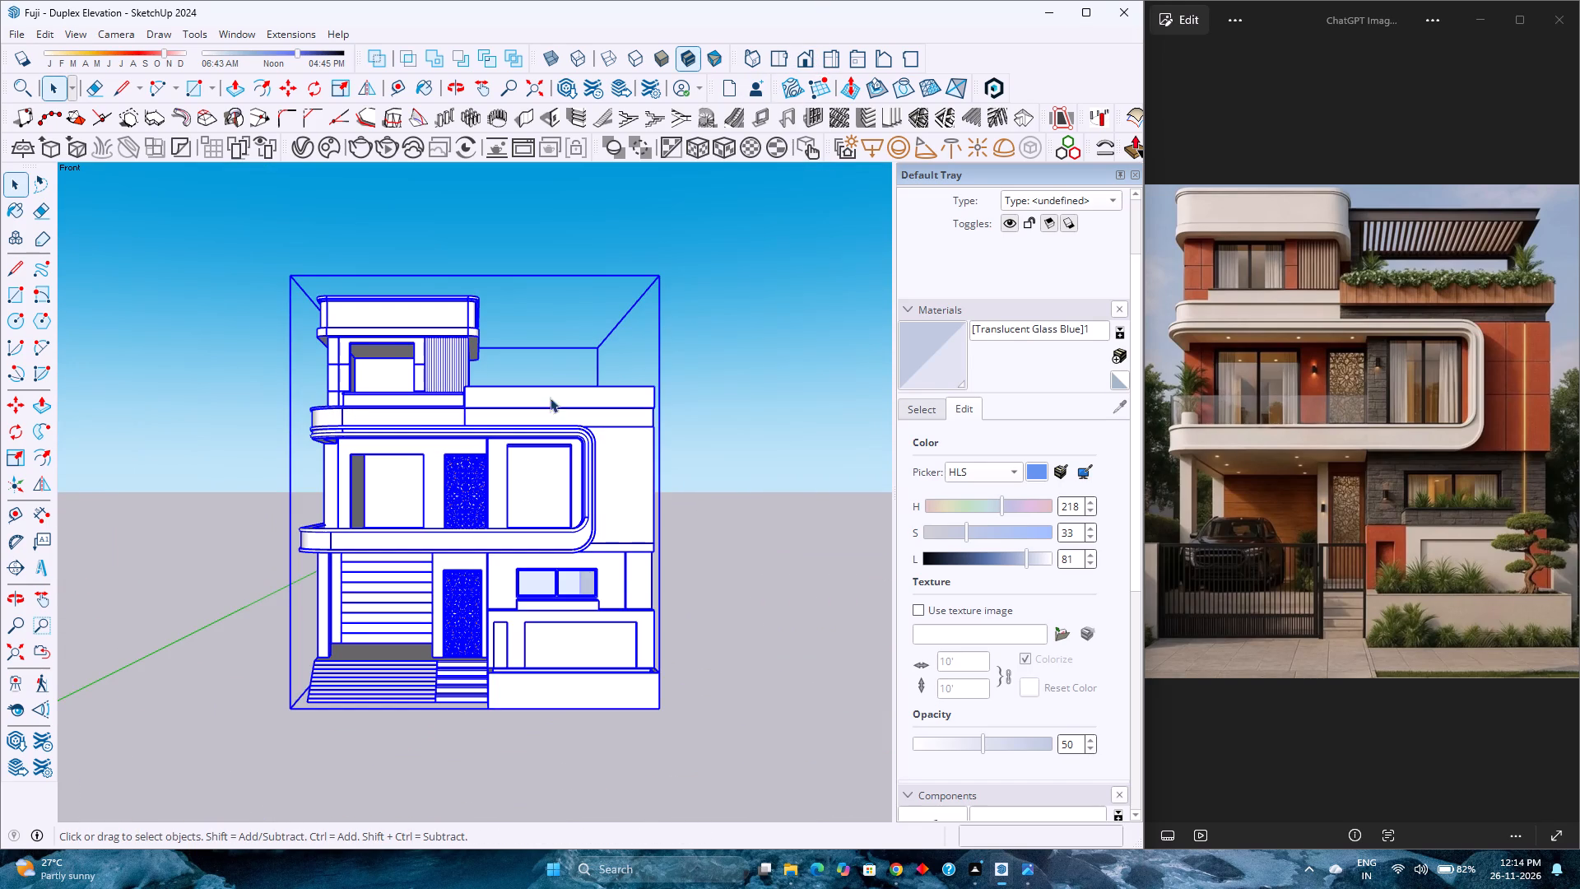
{"action": "left_click", "coordinate": [17, 663]}
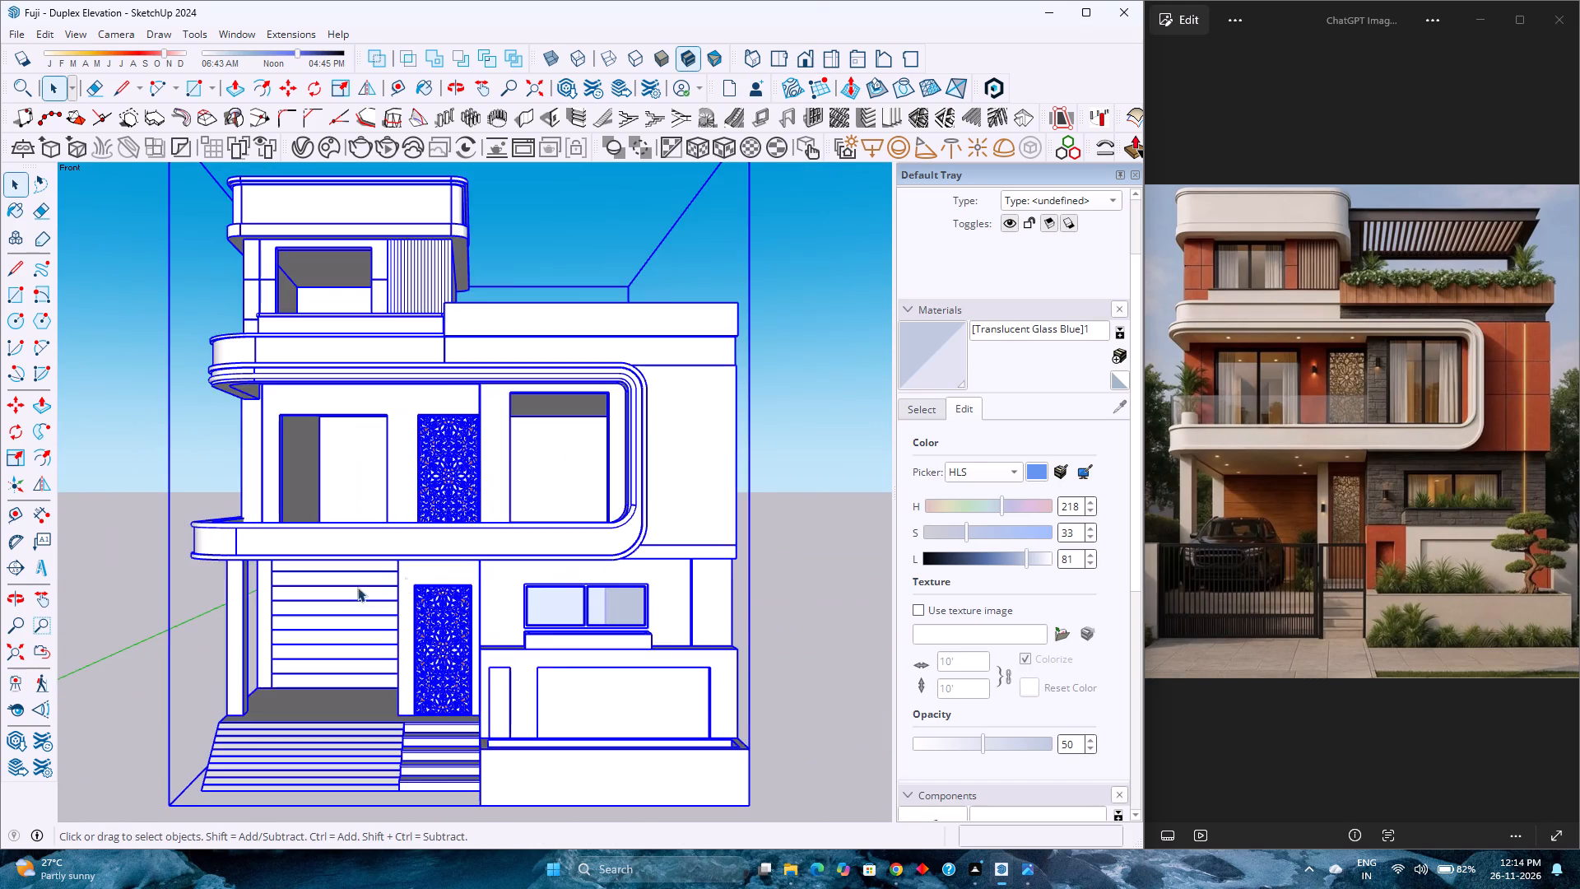
{"action": "scroll", "coordinate": [458, 566], "scroll_direction": "down", "scroll_amount": 4}
{"action": "scroll", "coordinate": [458, 565], "scroll_direction": "up", "scroll_amount": 4}
{"action": "scroll", "coordinate": [458, 565], "scroll_direction": "down", "scroll_amount": 4}
{"action": "scroll", "coordinate": [458, 565], "scroll_direction": "up", "scroll_amount": 3}
{"action": "scroll", "coordinate": [458, 565], "scroll_direction": "down", "scroll_amount": 3}
{"action": "scroll", "coordinate": [458, 565], "scroll_direction": "up", "scroll_amount": 4}
{"action": "scroll", "coordinate": [458, 565], "scroll_direction": "down", "scroll_amount": 3}
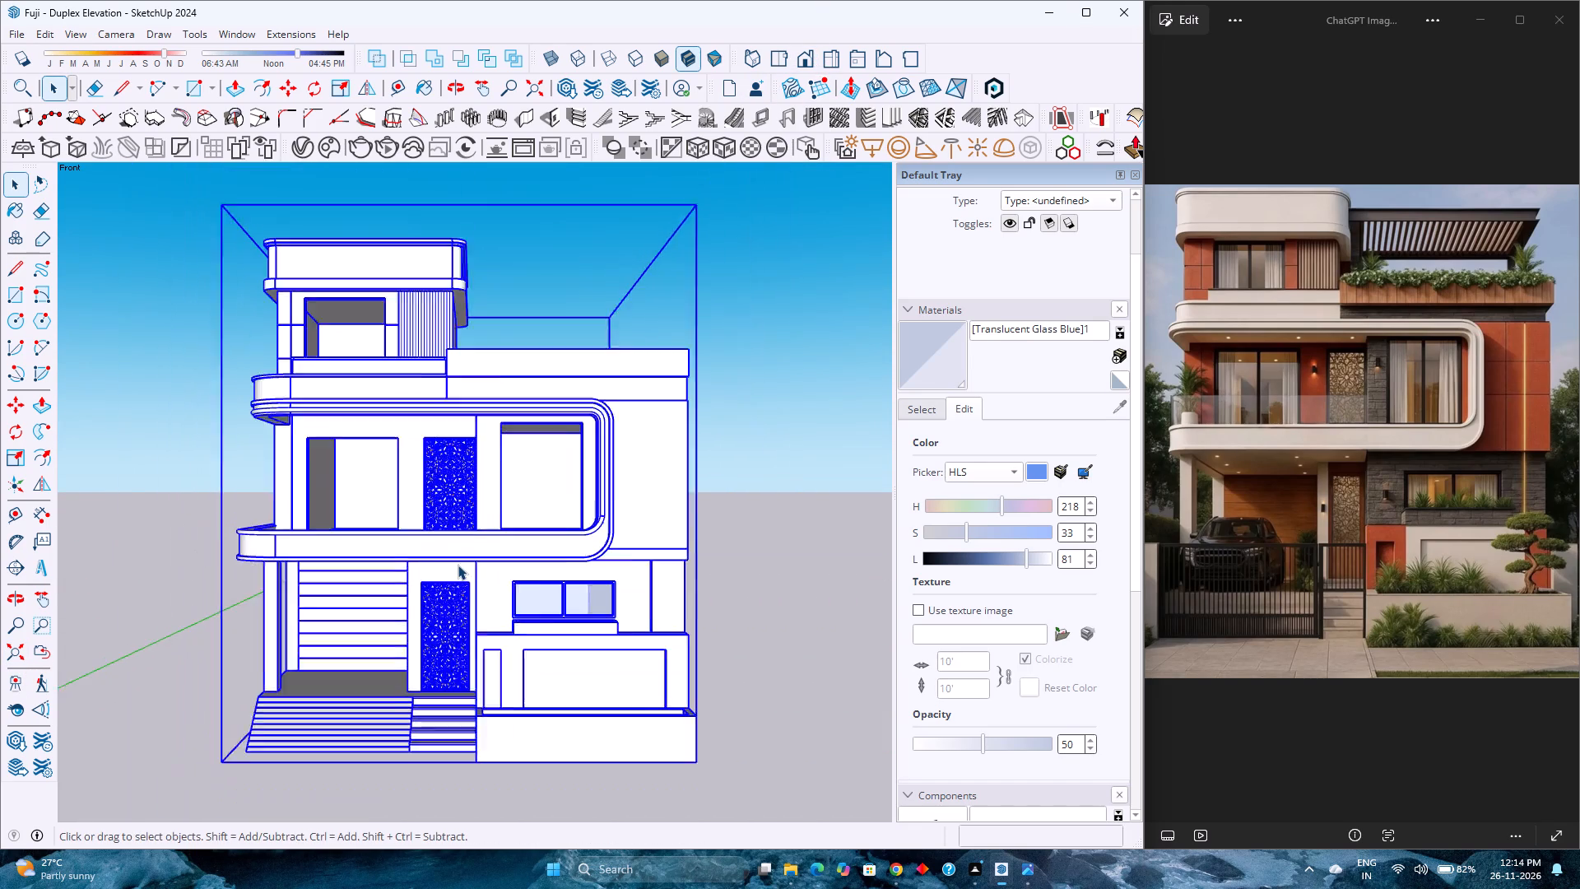
{"action": "scroll", "coordinate": [458, 565], "scroll_direction": "down", "scroll_amount": 1}
{"action": "scroll", "coordinate": [458, 564], "scroll_direction": "up", "scroll_amount": 4}
{"action": "scroll", "coordinate": [462, 549], "scroll_direction": "down", "scroll_amount": 2}
{"action": "scroll", "coordinate": [465, 549], "scroll_direction": "up", "scroll_amount": 1}
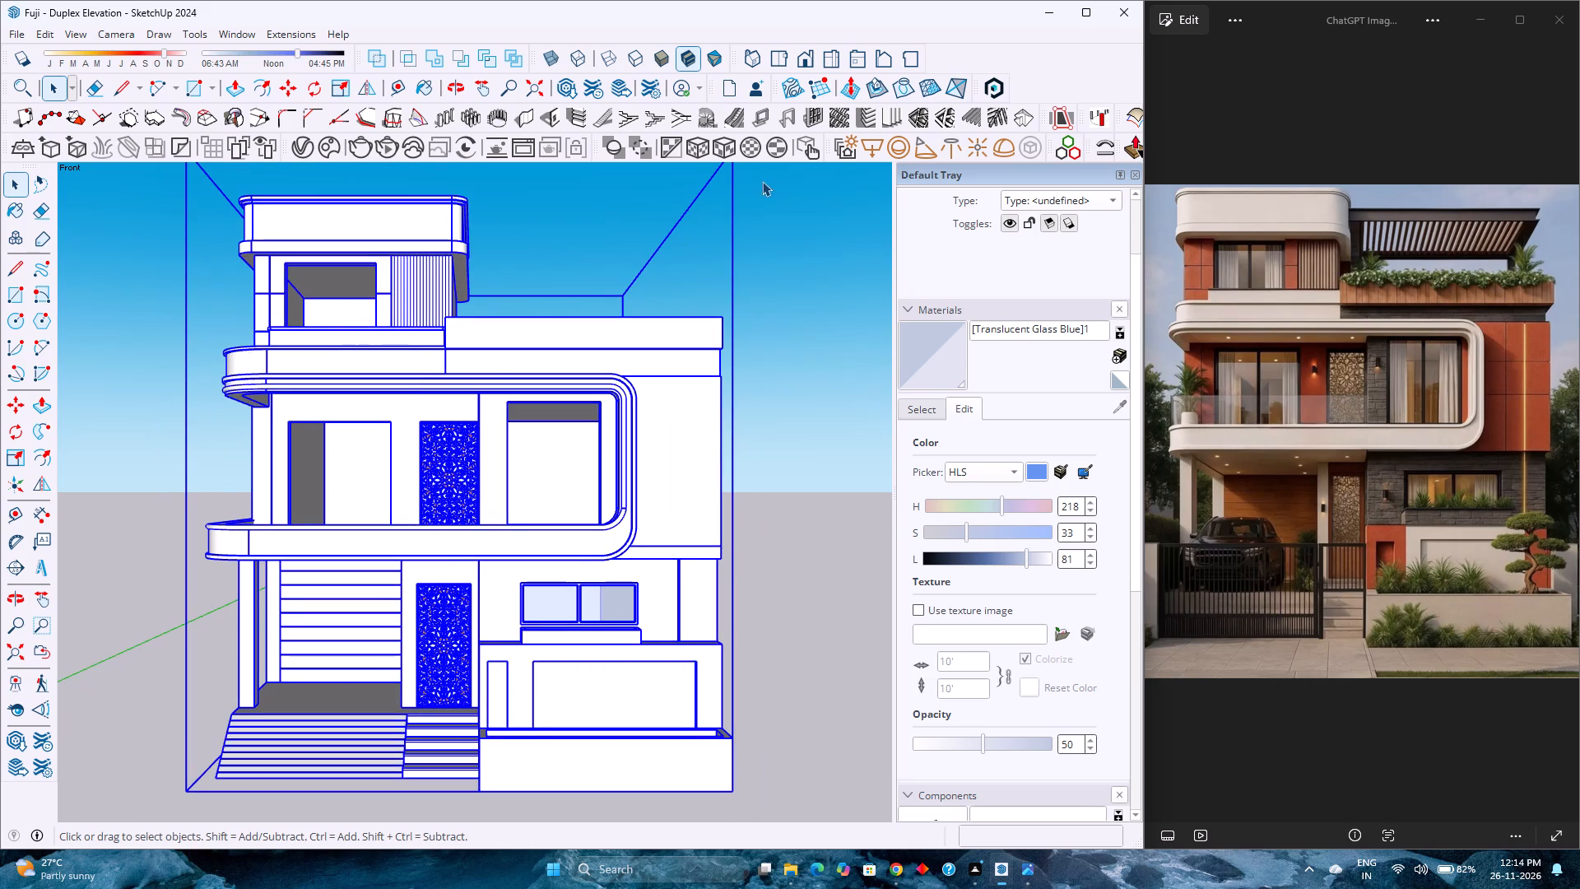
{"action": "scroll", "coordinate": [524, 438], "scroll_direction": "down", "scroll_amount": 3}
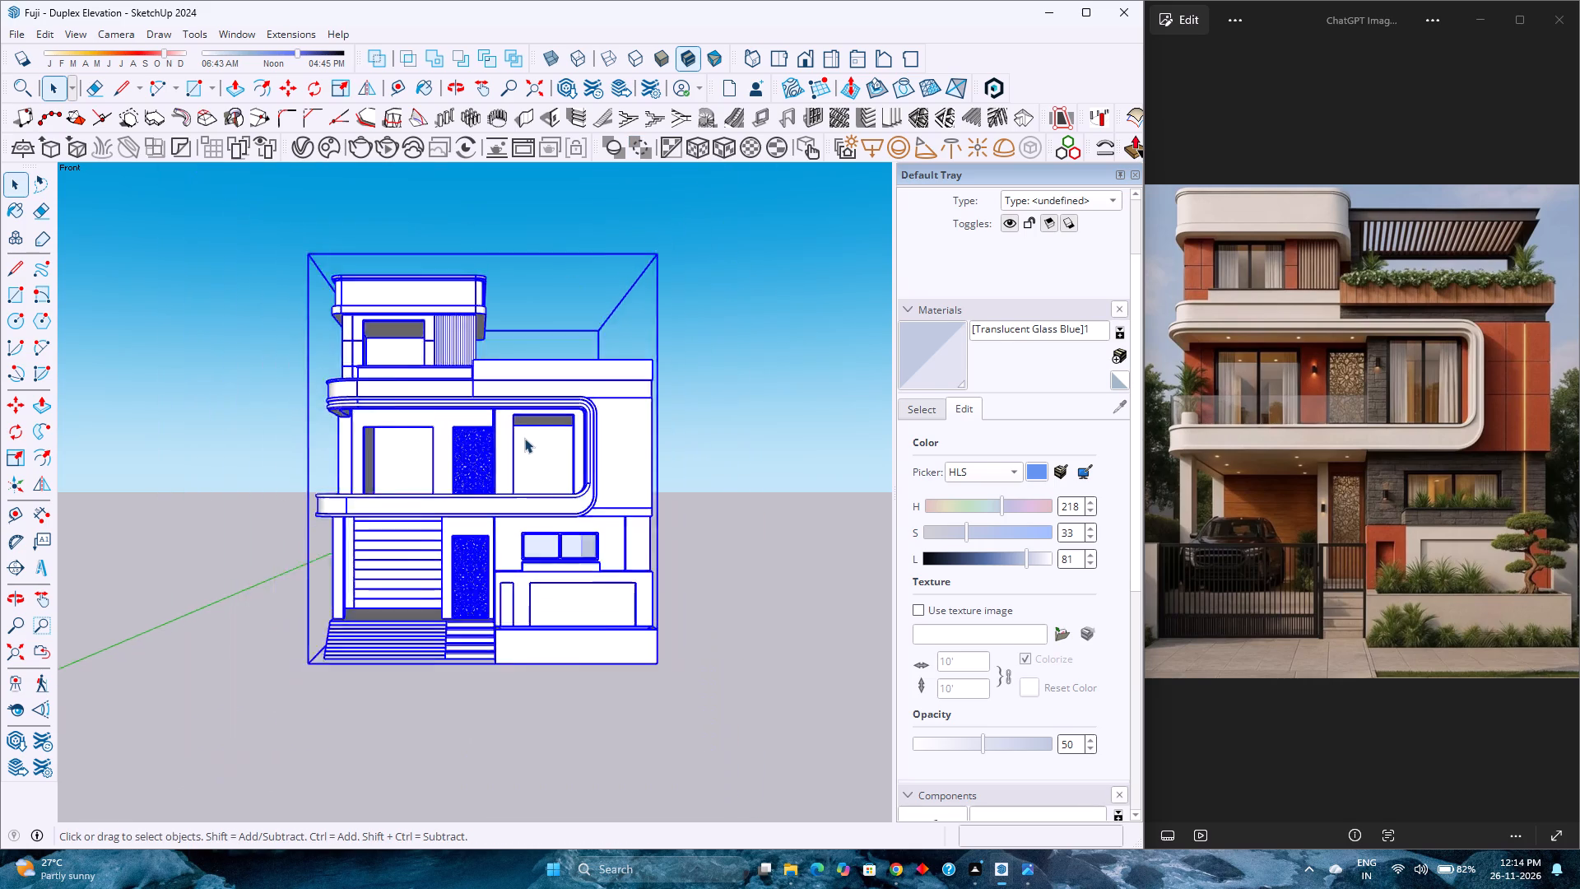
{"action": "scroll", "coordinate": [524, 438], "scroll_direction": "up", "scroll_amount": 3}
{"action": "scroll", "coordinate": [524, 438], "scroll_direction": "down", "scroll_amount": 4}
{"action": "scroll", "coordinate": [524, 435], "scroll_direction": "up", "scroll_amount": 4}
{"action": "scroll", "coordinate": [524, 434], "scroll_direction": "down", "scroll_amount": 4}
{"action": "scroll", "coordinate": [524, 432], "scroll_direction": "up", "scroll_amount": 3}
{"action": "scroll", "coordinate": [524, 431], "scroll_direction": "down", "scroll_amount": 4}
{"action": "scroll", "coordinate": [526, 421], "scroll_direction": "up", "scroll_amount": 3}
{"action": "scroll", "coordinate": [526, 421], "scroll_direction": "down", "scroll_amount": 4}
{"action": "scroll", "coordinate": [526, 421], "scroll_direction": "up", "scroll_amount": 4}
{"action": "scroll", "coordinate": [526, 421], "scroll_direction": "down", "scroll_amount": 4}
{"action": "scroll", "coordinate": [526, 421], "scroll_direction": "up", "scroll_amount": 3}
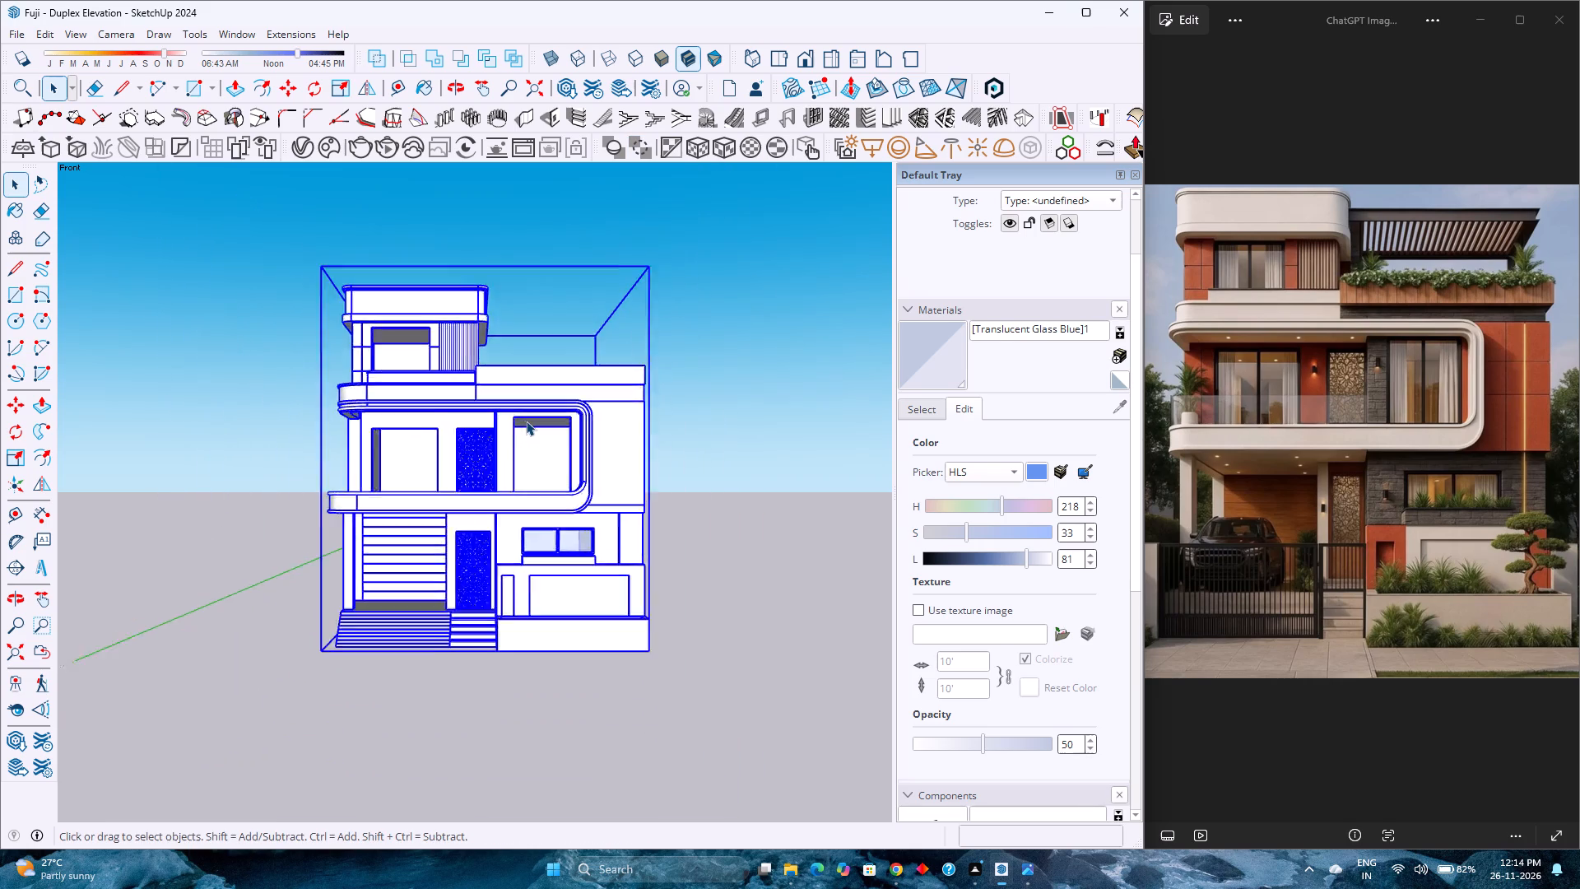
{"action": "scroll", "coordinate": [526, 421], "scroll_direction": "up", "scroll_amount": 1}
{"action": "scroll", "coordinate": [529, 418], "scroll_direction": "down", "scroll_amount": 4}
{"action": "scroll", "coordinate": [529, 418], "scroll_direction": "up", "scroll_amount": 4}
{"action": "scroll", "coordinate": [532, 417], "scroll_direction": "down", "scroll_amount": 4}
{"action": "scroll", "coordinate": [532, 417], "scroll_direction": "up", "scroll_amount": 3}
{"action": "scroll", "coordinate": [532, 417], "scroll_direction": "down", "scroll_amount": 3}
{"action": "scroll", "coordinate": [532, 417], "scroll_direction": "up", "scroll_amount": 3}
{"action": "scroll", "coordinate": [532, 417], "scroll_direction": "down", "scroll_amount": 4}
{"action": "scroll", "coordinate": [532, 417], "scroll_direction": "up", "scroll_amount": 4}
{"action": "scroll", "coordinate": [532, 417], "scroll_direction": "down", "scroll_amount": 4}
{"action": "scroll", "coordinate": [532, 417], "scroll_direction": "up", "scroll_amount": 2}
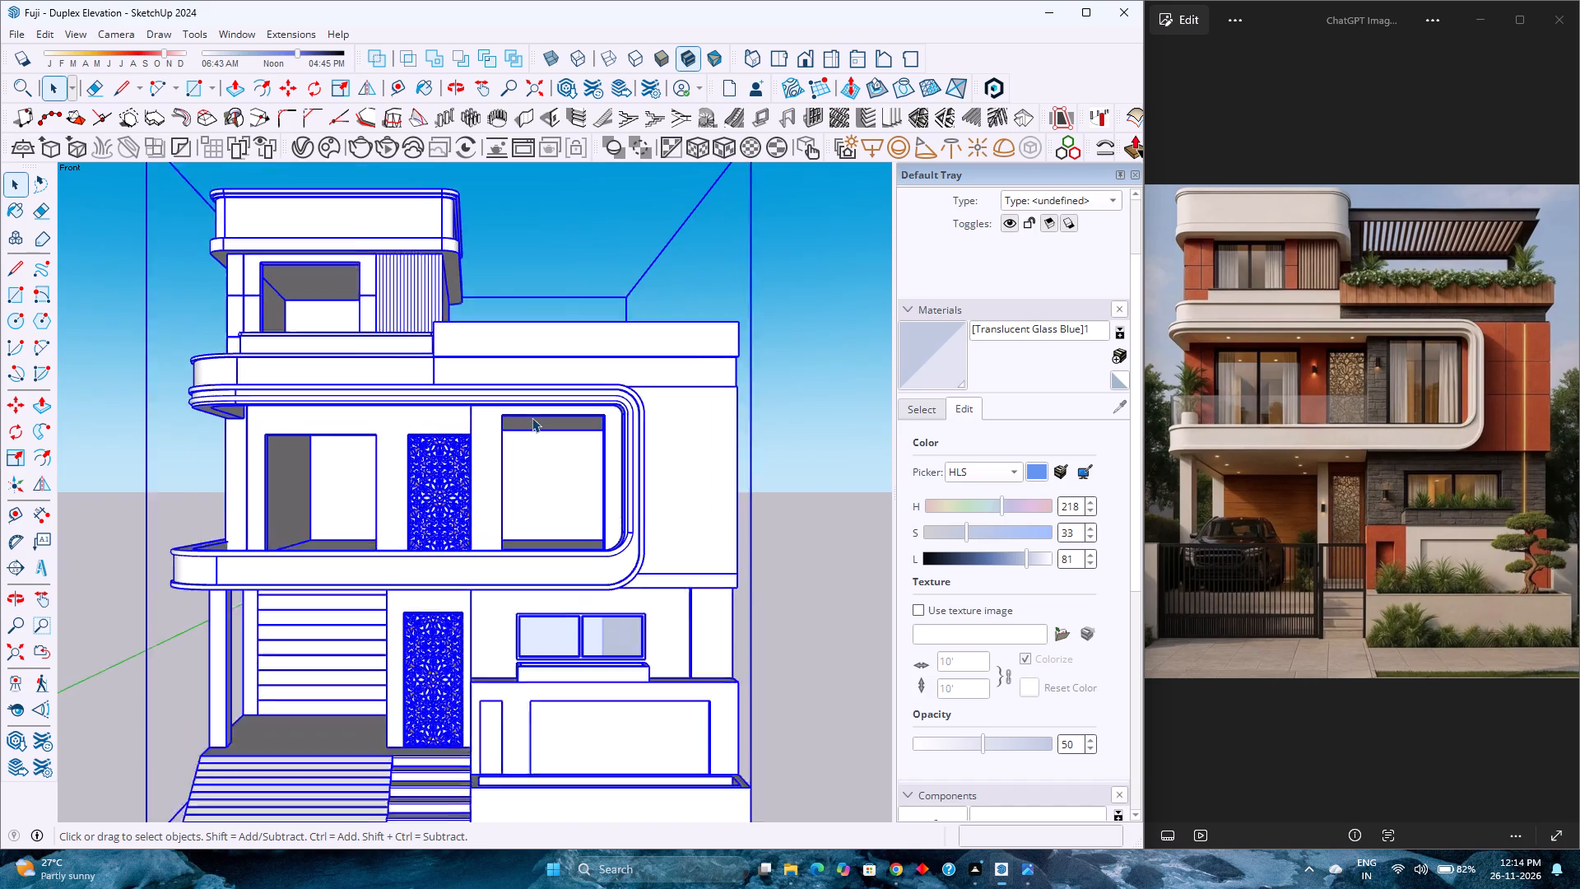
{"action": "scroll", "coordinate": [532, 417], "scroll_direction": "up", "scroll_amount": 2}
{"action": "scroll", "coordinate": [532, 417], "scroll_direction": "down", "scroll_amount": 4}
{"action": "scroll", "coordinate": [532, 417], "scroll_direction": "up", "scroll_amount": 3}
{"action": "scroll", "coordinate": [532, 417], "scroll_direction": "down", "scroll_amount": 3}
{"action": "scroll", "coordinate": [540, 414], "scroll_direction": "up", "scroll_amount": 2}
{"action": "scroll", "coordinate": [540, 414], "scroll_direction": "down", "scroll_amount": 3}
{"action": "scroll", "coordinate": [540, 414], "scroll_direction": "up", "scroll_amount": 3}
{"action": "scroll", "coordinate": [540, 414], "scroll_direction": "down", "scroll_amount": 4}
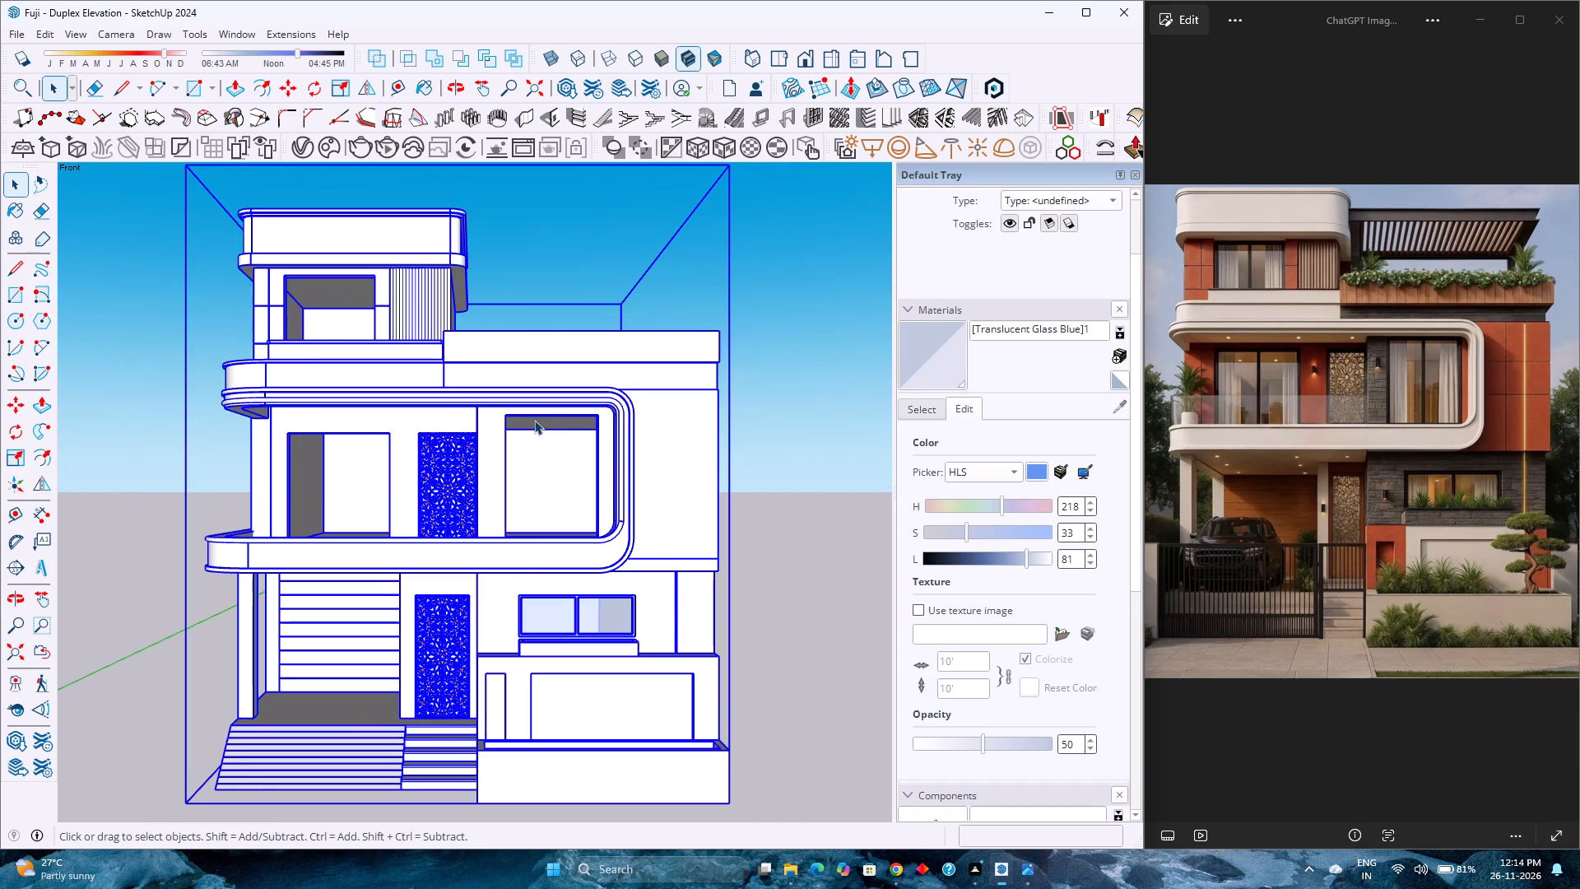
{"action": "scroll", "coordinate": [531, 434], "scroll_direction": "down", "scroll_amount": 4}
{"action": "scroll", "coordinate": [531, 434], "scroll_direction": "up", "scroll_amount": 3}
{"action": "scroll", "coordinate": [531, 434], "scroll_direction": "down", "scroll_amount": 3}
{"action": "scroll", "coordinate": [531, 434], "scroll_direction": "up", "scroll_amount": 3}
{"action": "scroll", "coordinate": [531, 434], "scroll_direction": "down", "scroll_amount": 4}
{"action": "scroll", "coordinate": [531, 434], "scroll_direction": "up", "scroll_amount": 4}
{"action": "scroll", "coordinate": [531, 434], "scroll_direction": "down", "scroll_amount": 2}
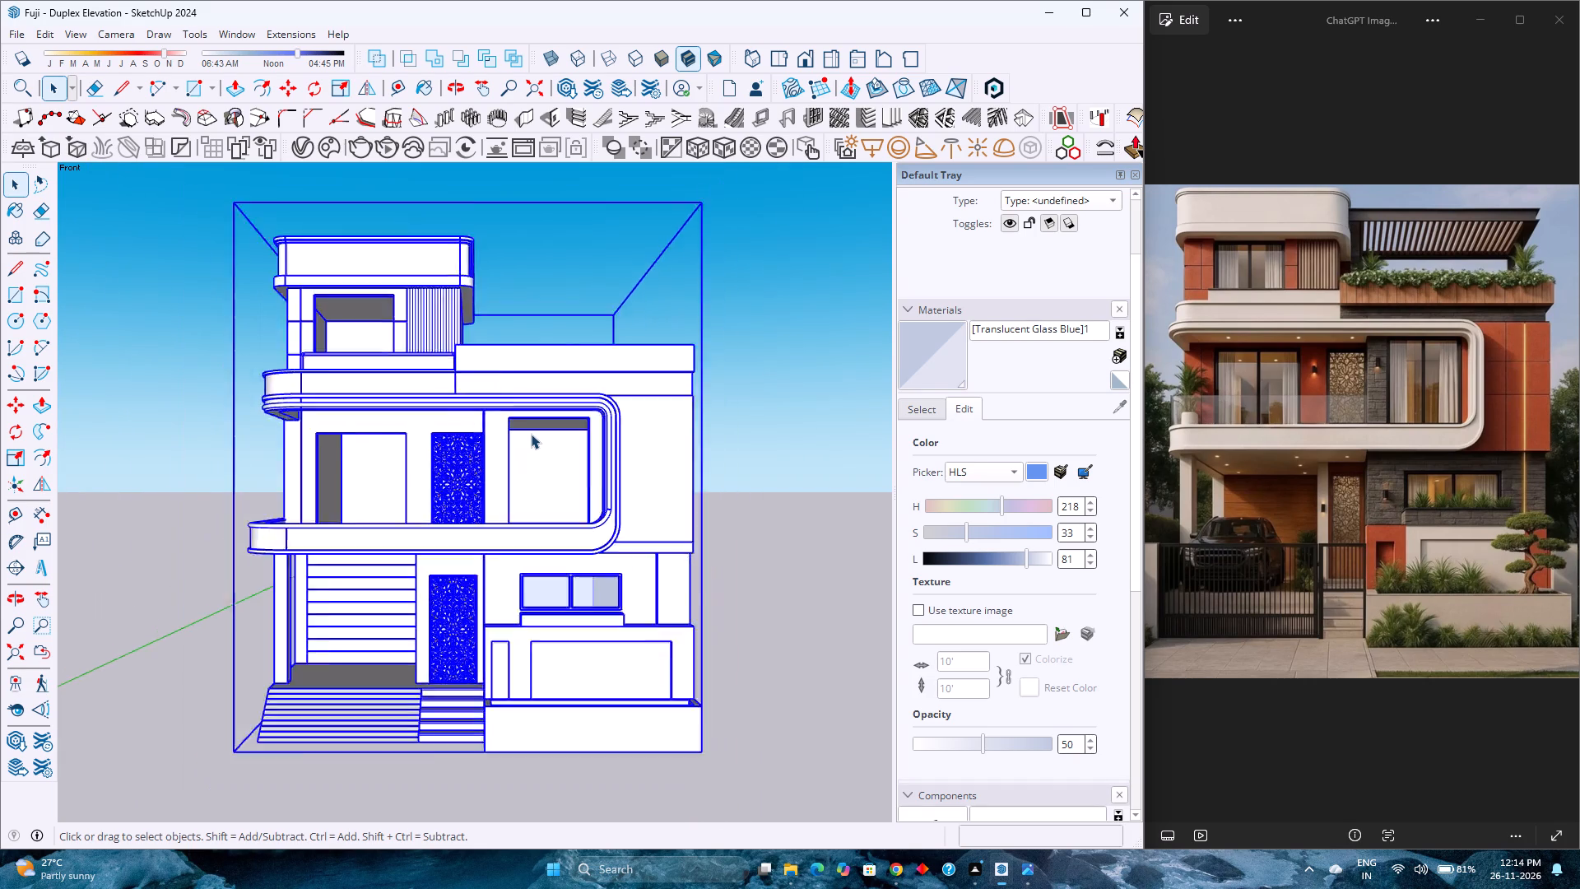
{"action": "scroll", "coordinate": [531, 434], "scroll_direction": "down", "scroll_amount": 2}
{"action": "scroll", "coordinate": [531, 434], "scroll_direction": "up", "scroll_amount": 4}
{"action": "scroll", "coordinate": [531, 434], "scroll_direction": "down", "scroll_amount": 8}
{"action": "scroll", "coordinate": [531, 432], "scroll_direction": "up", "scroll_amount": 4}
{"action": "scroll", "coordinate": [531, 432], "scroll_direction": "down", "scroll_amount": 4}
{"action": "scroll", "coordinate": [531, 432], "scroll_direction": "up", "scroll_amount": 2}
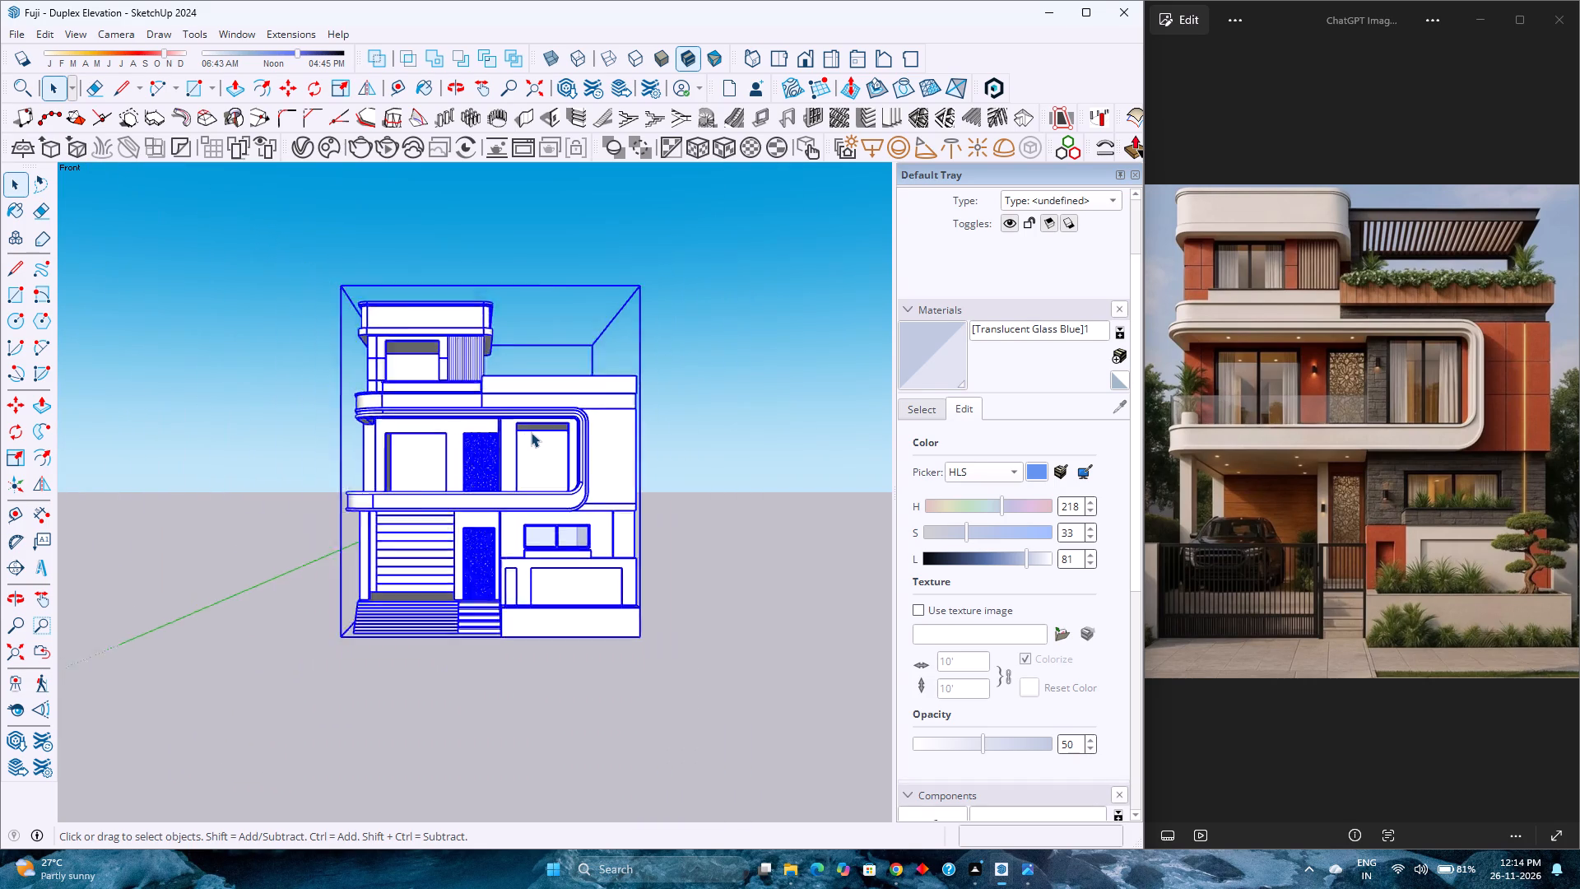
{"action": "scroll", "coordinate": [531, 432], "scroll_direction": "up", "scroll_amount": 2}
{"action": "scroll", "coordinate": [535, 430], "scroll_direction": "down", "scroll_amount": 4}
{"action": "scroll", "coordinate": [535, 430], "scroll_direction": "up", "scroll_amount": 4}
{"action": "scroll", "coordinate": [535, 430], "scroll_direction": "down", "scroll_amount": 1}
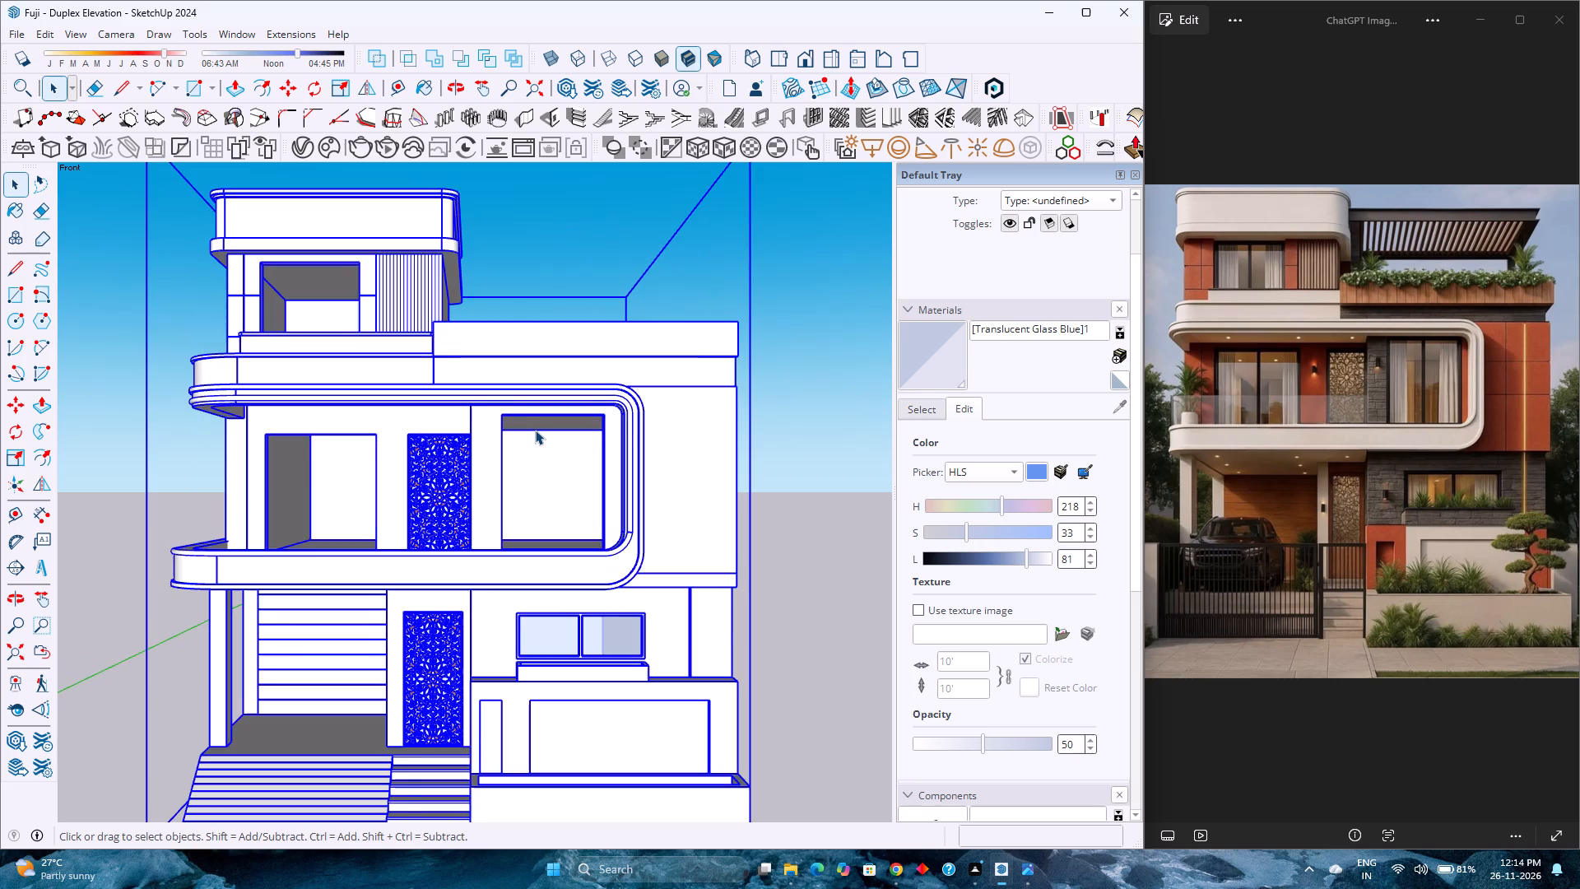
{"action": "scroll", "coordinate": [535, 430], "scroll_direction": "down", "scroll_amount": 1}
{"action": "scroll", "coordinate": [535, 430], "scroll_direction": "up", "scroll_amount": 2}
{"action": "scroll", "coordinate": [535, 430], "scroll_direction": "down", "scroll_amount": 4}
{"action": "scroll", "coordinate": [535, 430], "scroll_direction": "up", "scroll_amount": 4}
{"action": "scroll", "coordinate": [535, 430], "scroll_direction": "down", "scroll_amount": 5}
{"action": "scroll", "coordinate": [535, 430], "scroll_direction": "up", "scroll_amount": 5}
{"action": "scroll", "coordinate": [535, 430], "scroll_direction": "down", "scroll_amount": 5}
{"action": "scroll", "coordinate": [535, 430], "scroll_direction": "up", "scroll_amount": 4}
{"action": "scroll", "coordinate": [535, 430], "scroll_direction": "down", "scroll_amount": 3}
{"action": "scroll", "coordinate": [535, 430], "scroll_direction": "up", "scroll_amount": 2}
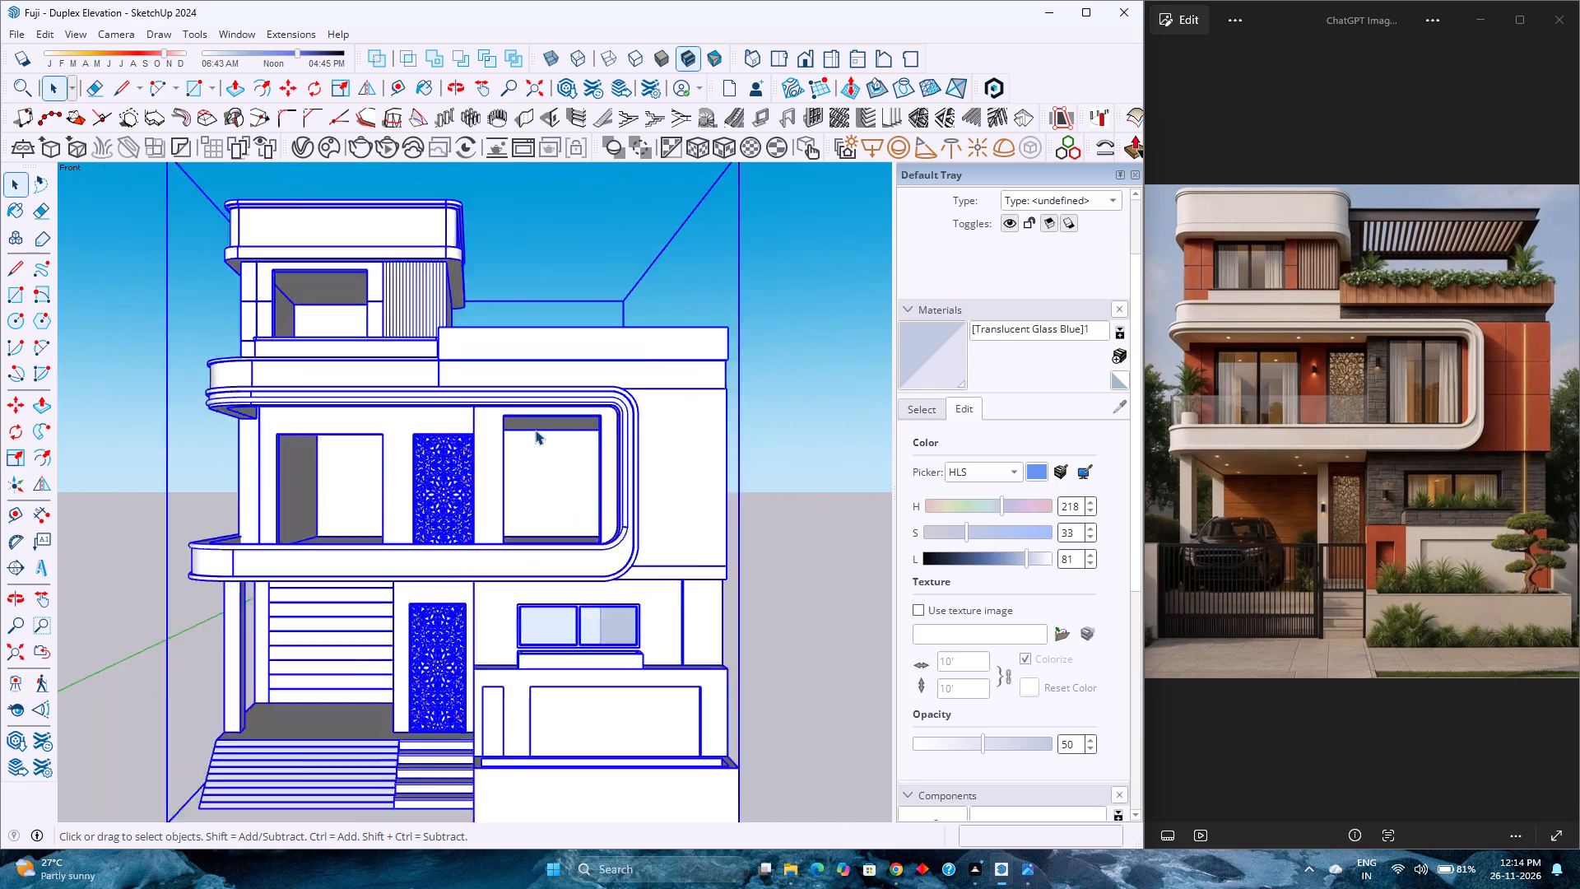
Examine the first-floor window opening beside the jali screen and the room behind it from the front.
{"action": "scroll", "coordinate": [535, 430], "scroll_direction": "up", "scroll_amount": 5}
{"action": "scroll", "coordinate": [535, 430], "scroll_direction": "down", "scroll_amount": 3}
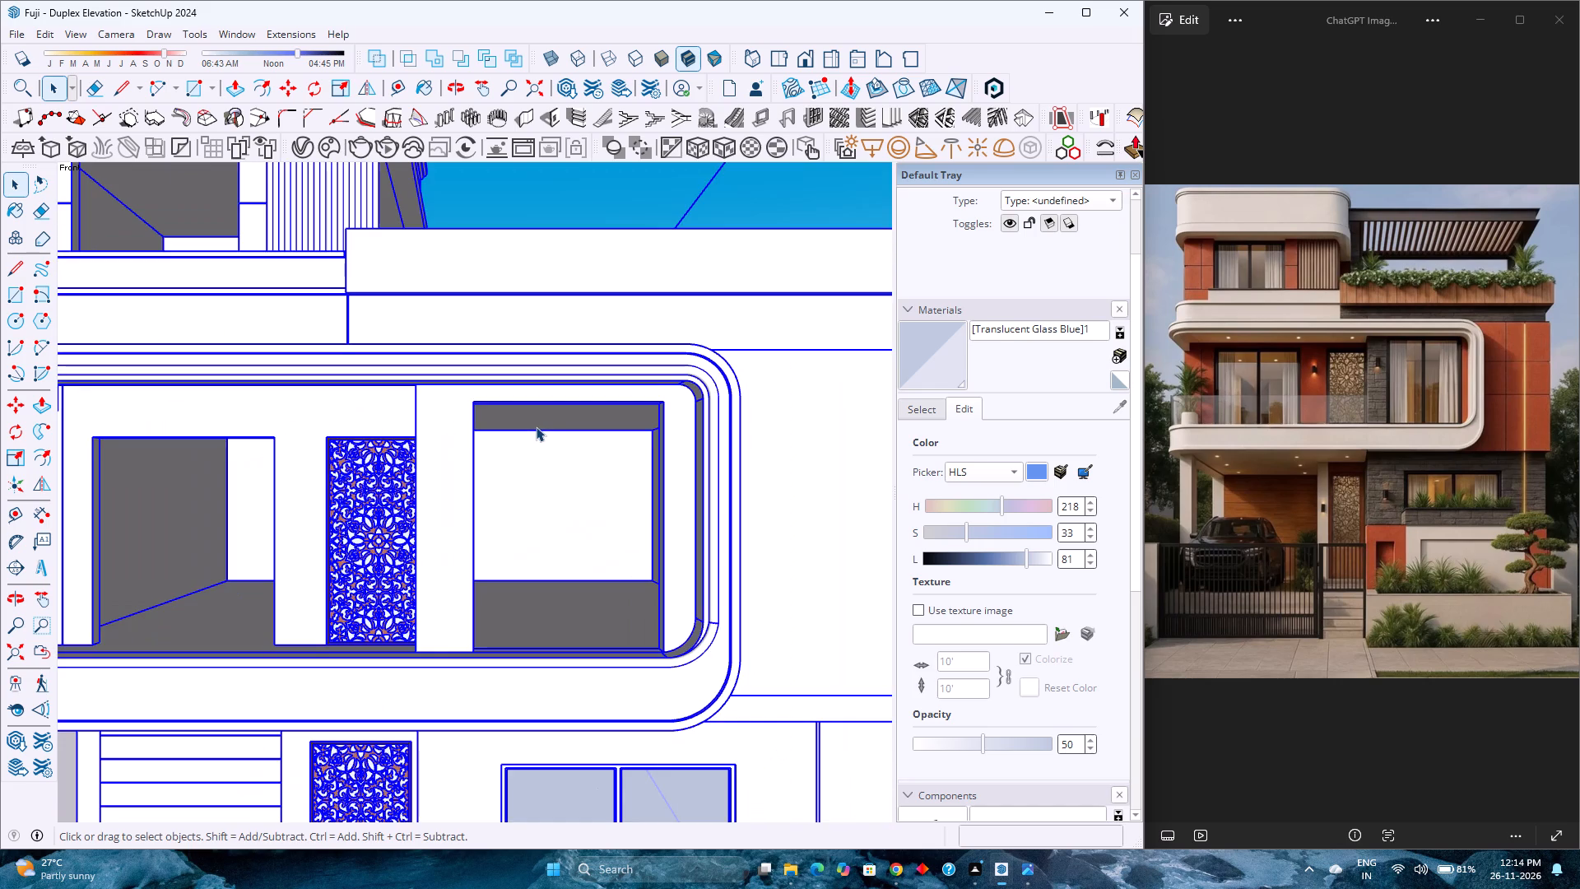
{"action": "scroll", "coordinate": [537, 426], "scroll_direction": "up", "scroll_amount": 3}
{"action": "scroll", "coordinate": [537, 426], "scroll_direction": "down", "scroll_amount": 4}
{"action": "scroll", "coordinate": [537, 426], "scroll_direction": "up", "scroll_amount": 4}
{"action": "scroll", "coordinate": [537, 426], "scroll_direction": "down", "scroll_amount": 4}
{"action": "scroll", "coordinate": [537, 426], "scroll_direction": "up", "scroll_amount": 4}
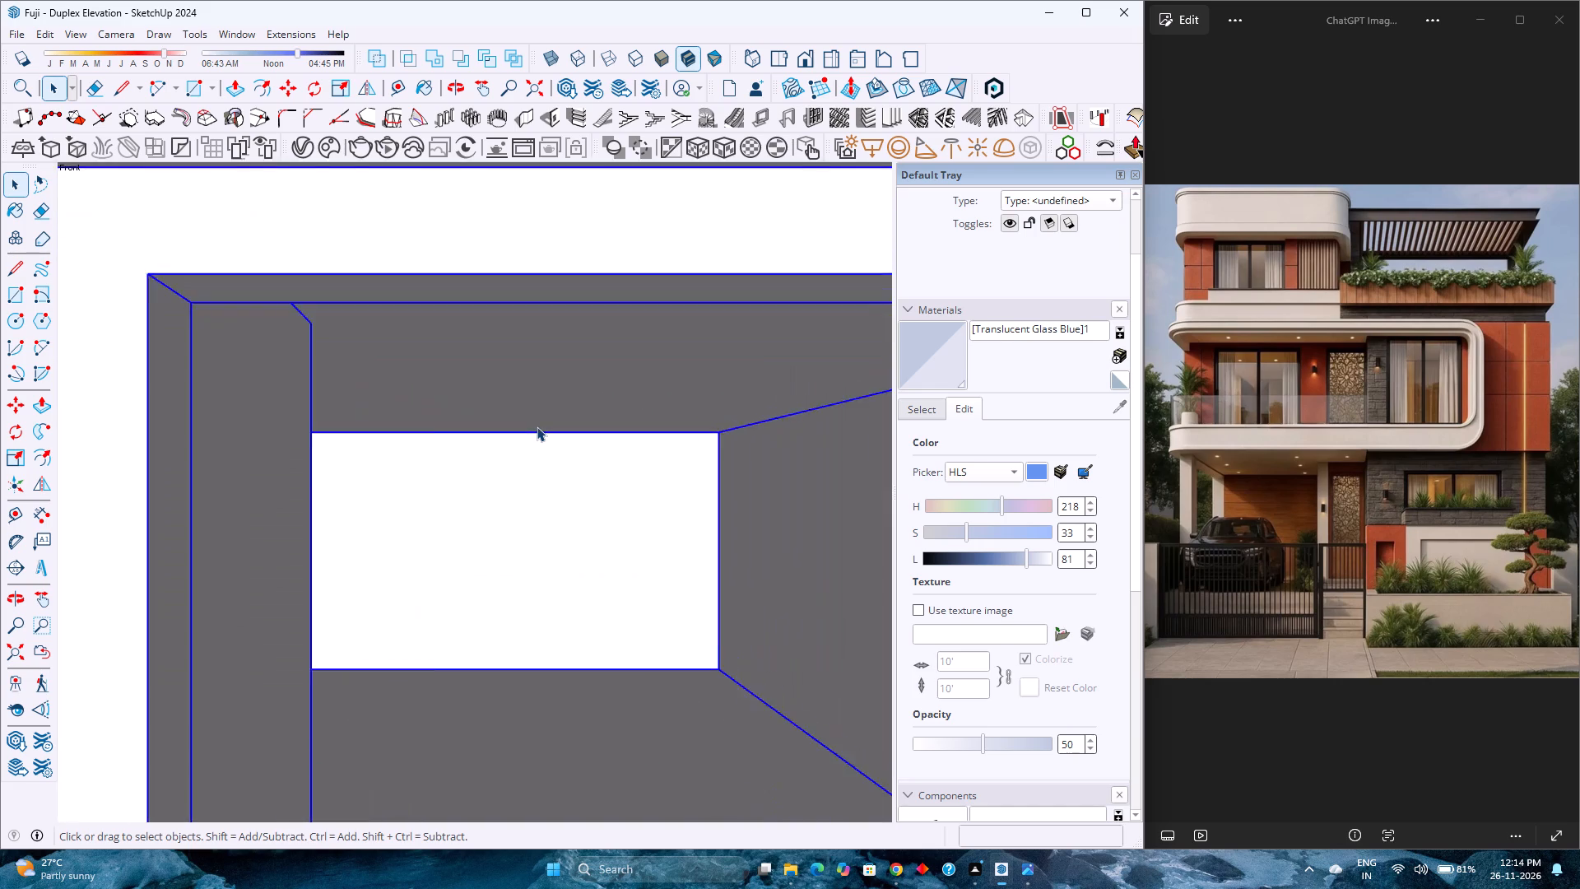
{"action": "scroll", "coordinate": [537, 426], "scroll_direction": "down", "scroll_amount": 4}
{"action": "scroll", "coordinate": [537, 426], "scroll_direction": "up", "scroll_amount": 4}
{"action": "scroll", "coordinate": [537, 426], "scroll_direction": "down", "scroll_amount": 3}
{"action": "scroll", "coordinate": [537, 426], "scroll_direction": "up", "scroll_amount": 4}
{"action": "scroll", "coordinate": [537, 426], "scroll_direction": "down", "scroll_amount": 4}
{"action": "scroll", "coordinate": [537, 426], "scroll_direction": "up", "scroll_amount": 4}
{"action": "scroll", "coordinate": [537, 426], "scroll_direction": "down", "scroll_amount": 4}
{"action": "scroll", "coordinate": [537, 426], "scroll_direction": "up", "scroll_amount": 4}
{"action": "scroll", "coordinate": [537, 426], "scroll_direction": "down", "scroll_amount": 4}
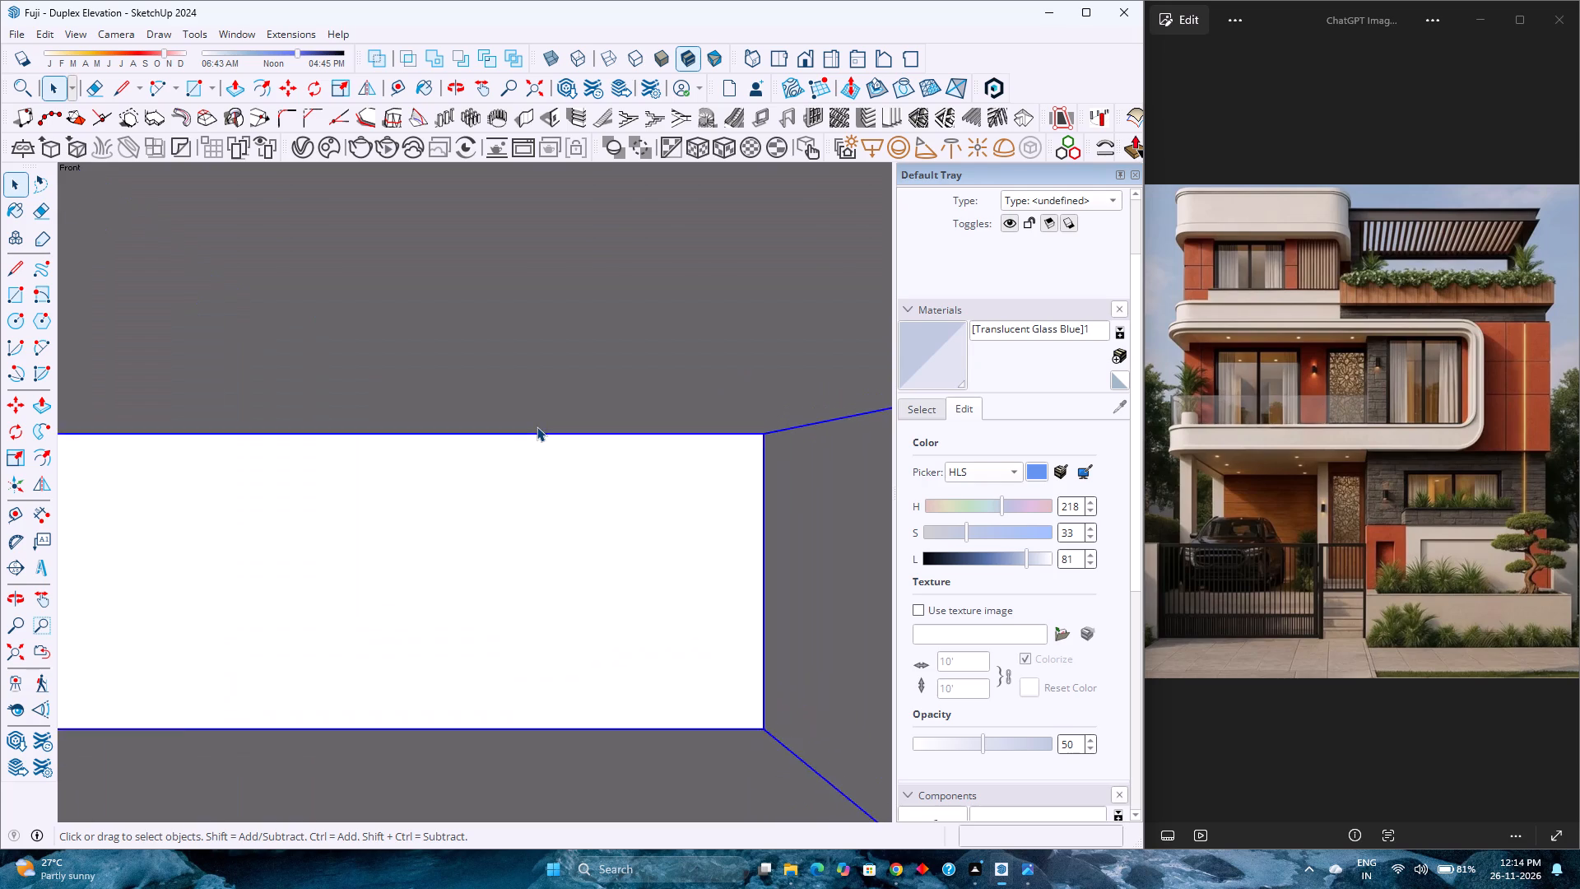
{"action": "scroll", "coordinate": [537, 426], "scroll_direction": "up", "scroll_amount": 3}
{"action": "scroll", "coordinate": [537, 426], "scroll_direction": "down", "scroll_amount": 4}
{"action": "scroll", "coordinate": [537, 426], "scroll_direction": "up", "scroll_amount": 4}
{"action": "scroll", "coordinate": [537, 426], "scroll_direction": "down", "scroll_amount": 5}
{"action": "scroll", "coordinate": [537, 426], "scroll_direction": "up", "scroll_amount": 5}
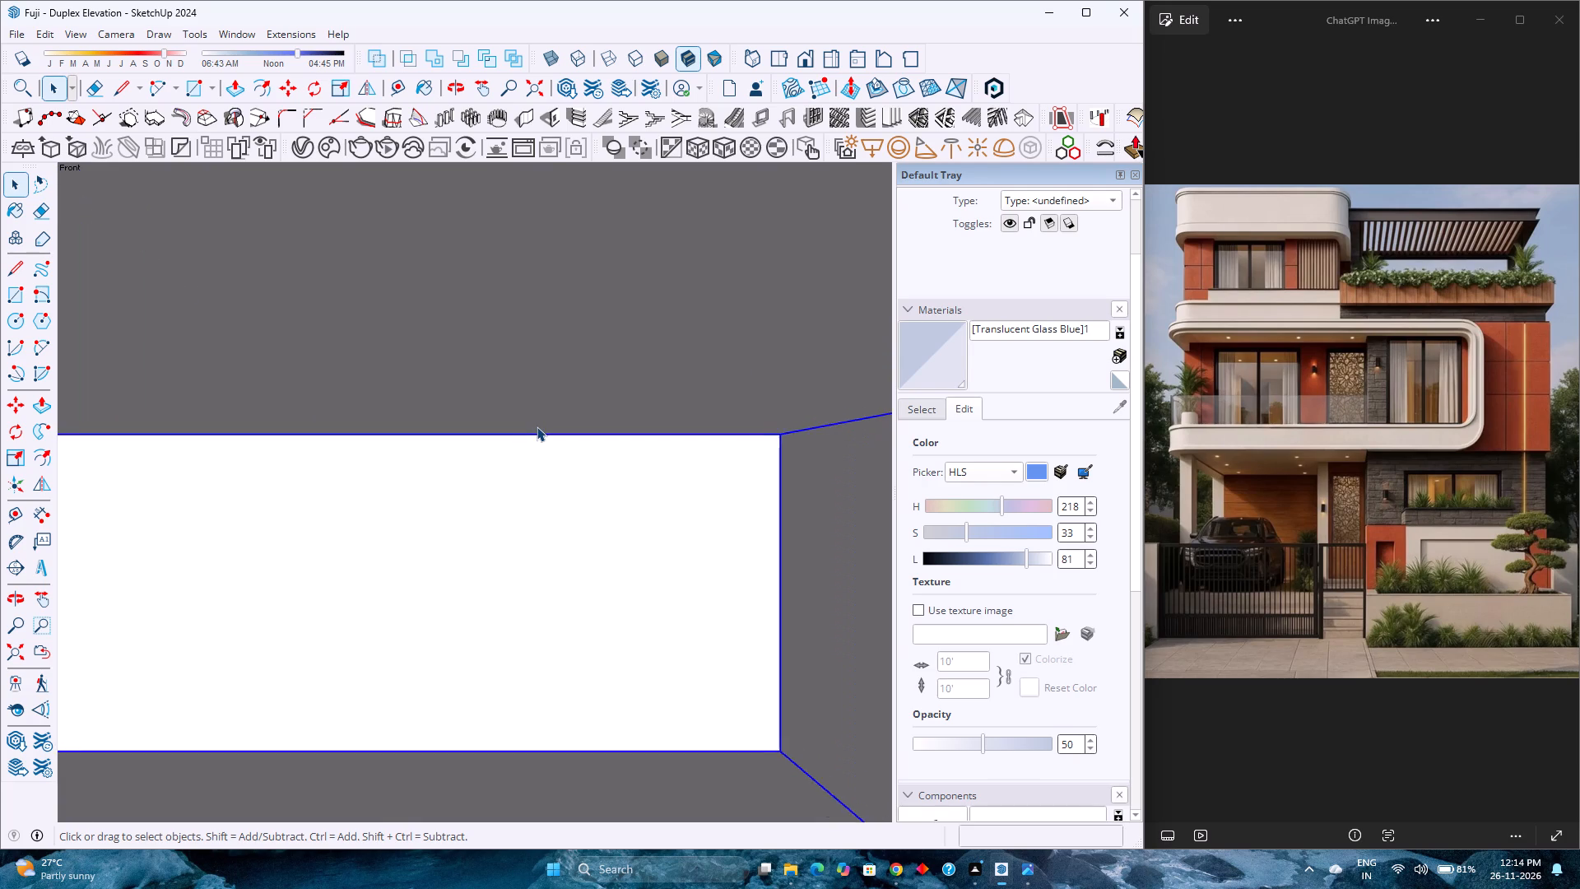
{"action": "scroll", "coordinate": [537, 426], "scroll_direction": "down", "scroll_amount": 4}
{"action": "scroll", "coordinate": [537, 426], "scroll_direction": "down", "scroll_amount": 18}
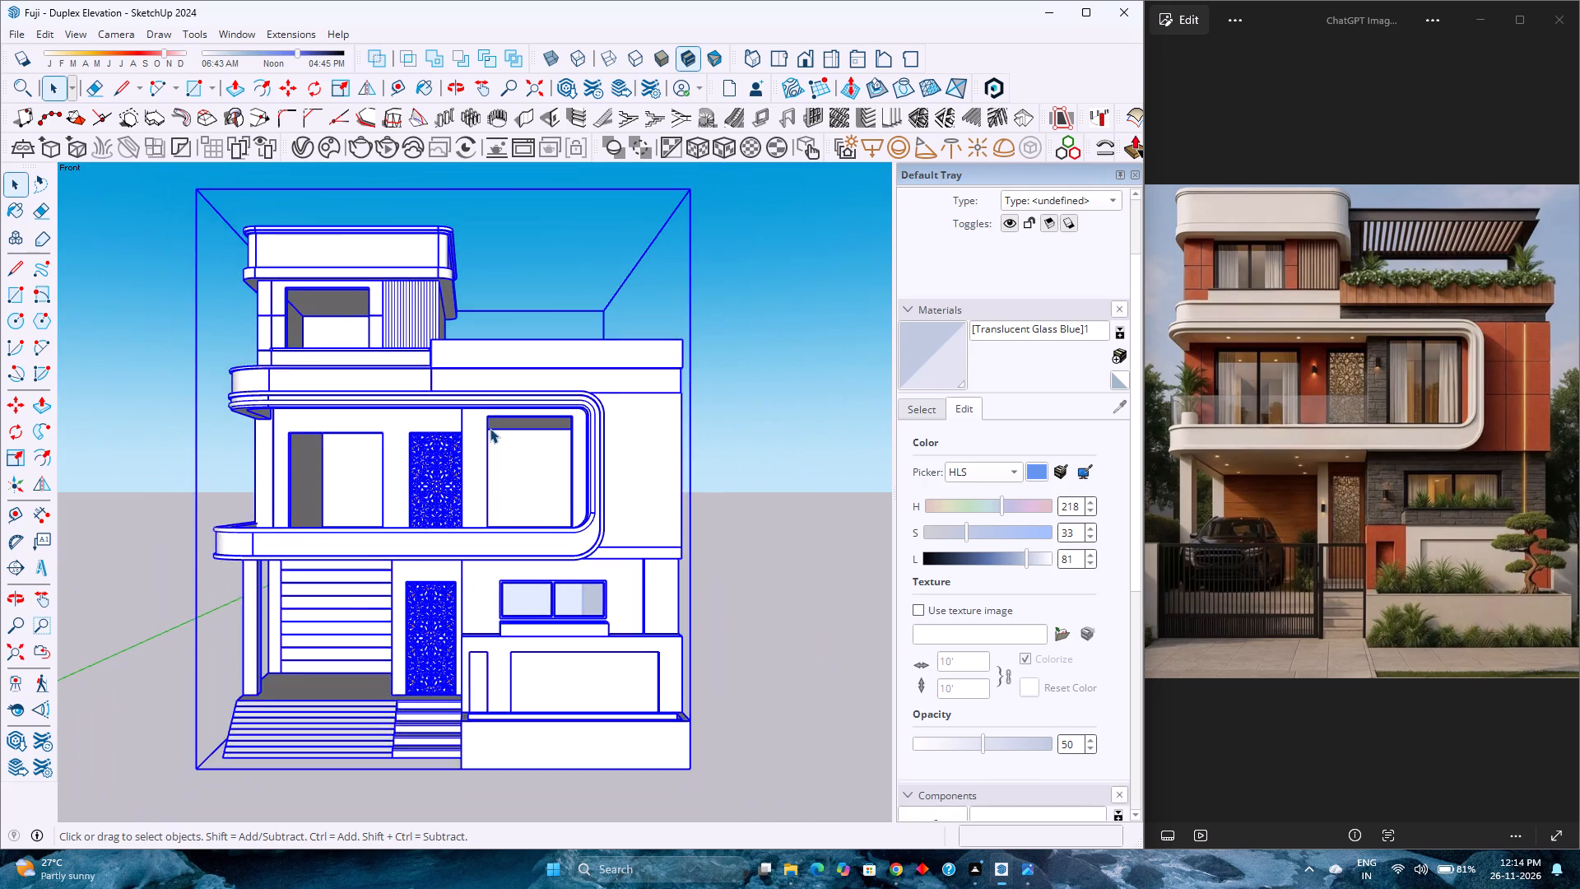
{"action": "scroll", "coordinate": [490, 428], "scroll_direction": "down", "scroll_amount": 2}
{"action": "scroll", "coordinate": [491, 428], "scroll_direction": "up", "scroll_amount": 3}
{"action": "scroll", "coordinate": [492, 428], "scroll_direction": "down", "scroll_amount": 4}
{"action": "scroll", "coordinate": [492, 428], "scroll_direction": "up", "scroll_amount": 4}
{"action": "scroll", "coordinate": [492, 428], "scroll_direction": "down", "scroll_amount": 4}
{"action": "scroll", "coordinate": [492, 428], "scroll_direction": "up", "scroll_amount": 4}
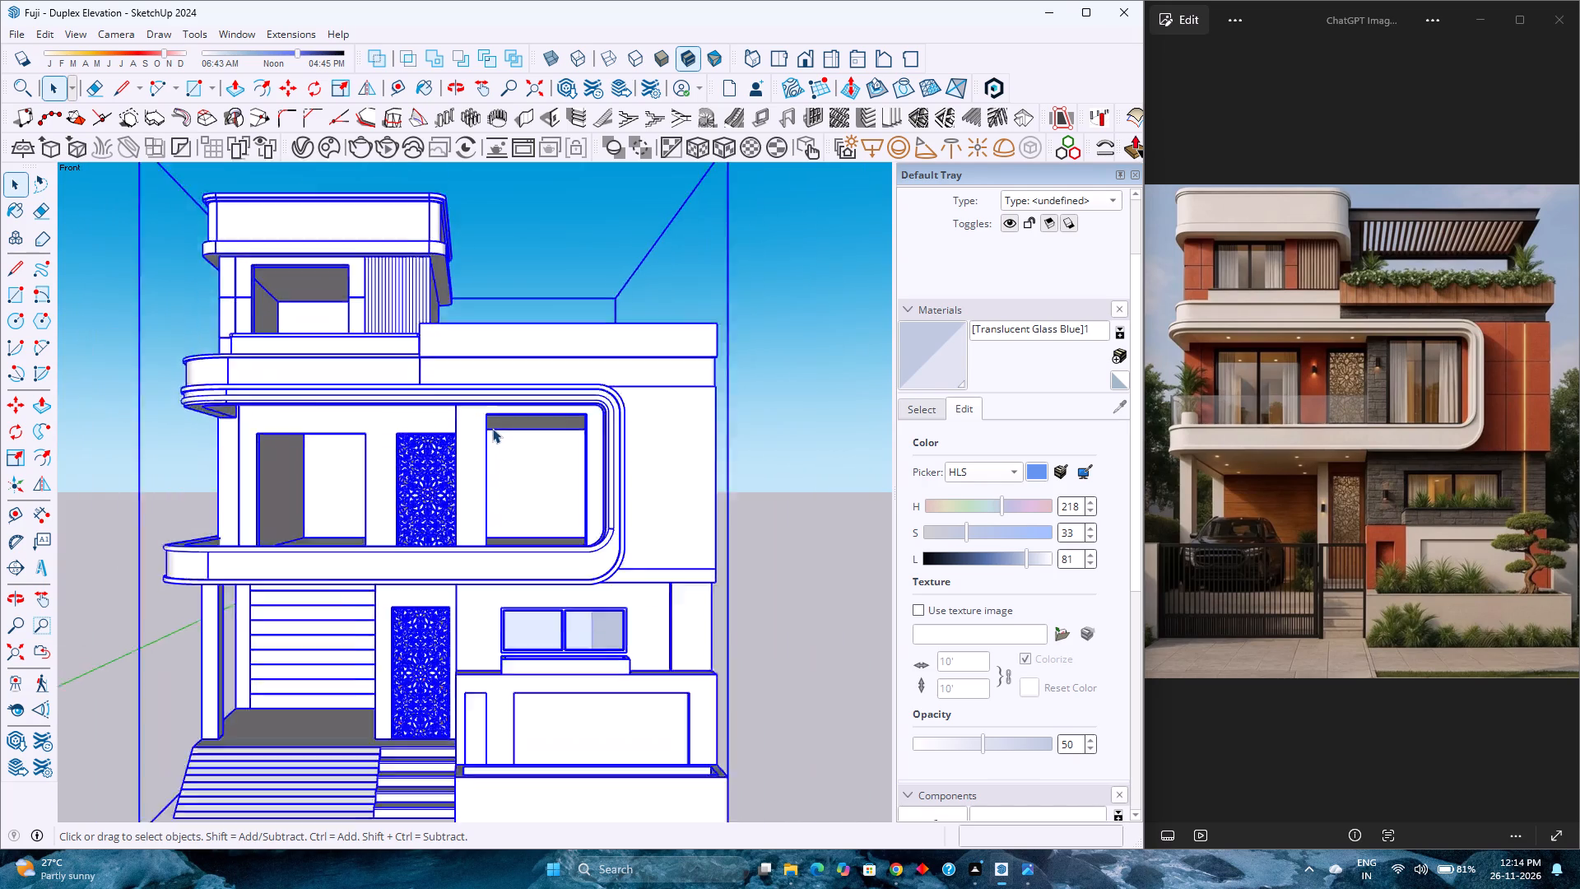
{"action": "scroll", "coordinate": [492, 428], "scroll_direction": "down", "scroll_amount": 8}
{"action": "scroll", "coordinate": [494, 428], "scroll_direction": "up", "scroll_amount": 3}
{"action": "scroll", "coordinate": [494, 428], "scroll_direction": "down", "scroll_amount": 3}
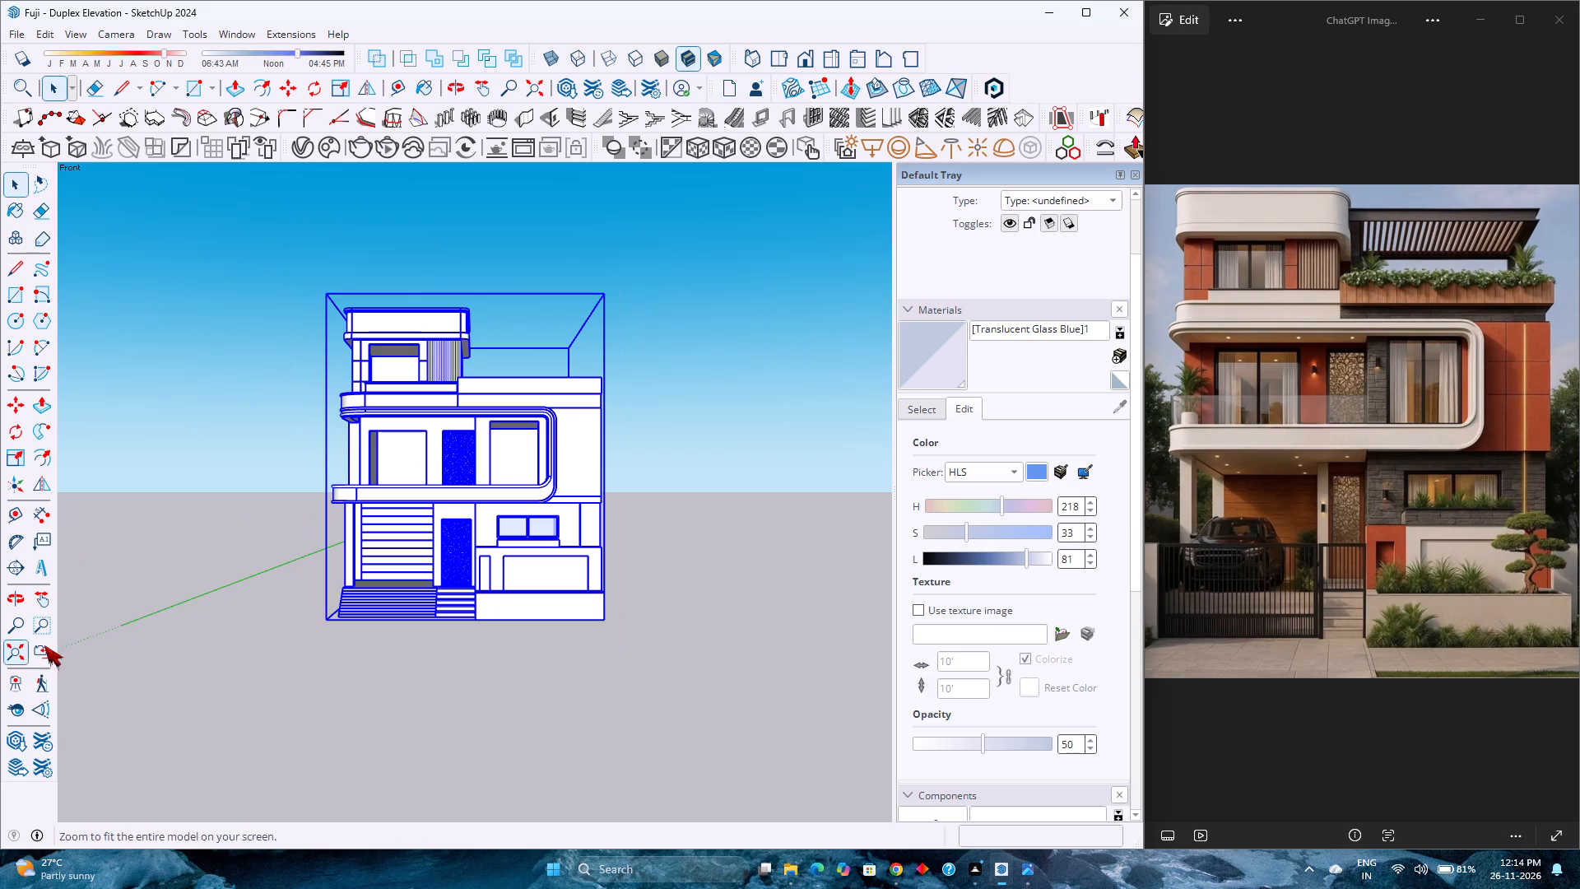
Fit the whole duplex in the standard front view again and check its proportions against the reference image.
{"action": "left_click", "coordinate": [21, 654]}
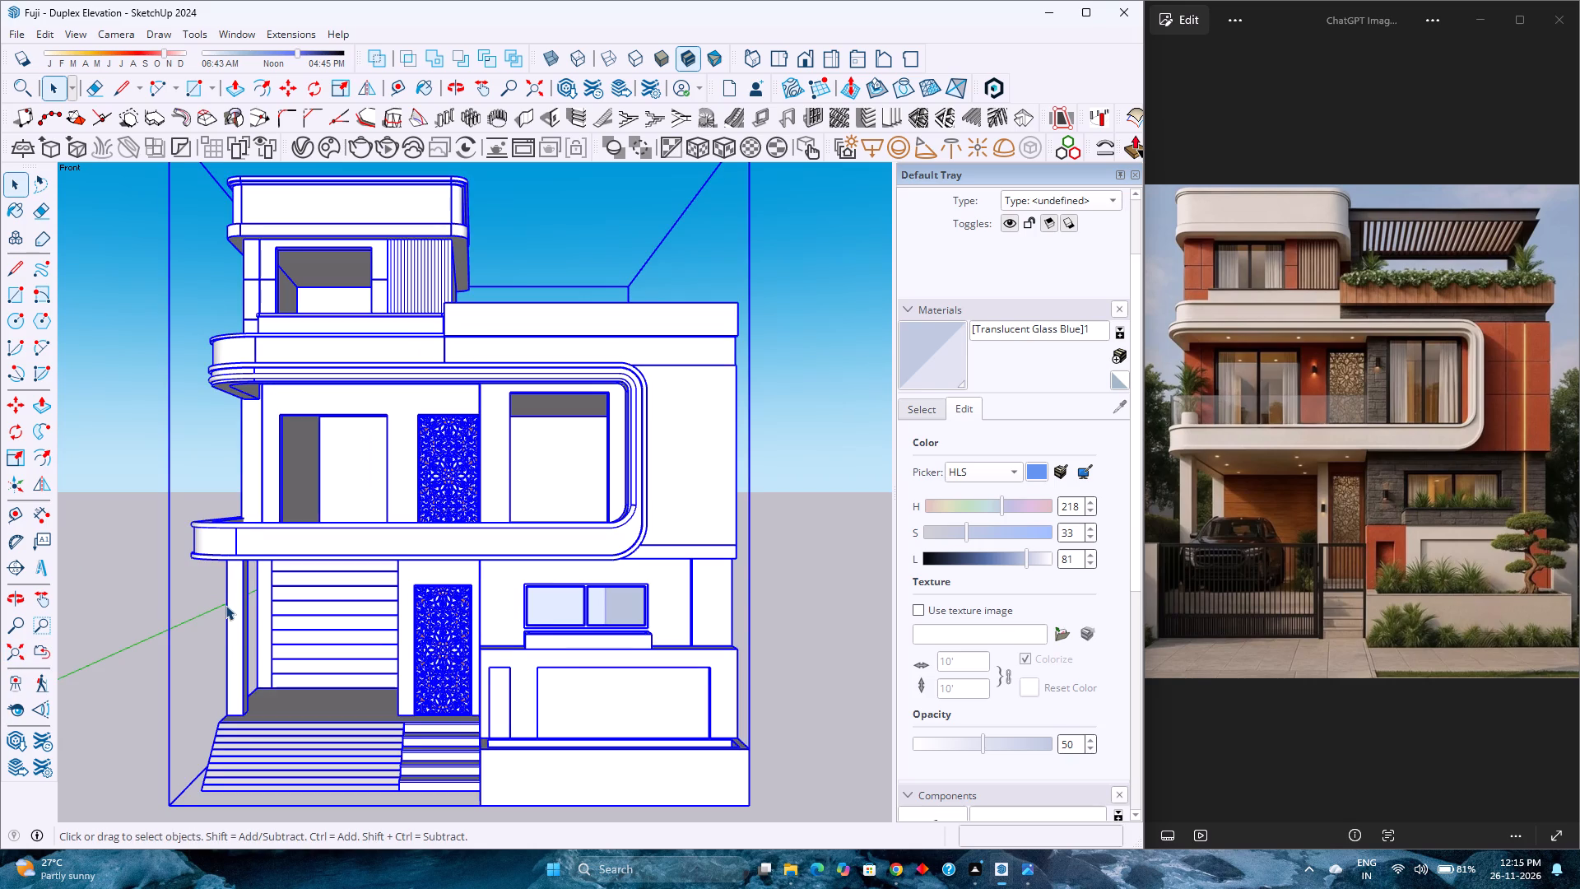
{"action": "scroll", "coordinate": [236, 605], "scroll_direction": "down", "scroll_amount": 4}
{"action": "scroll", "coordinate": [236, 605], "scroll_direction": "up", "scroll_amount": 4}
{"action": "scroll", "coordinate": [236, 605], "scroll_direction": "down", "scroll_amount": 5}
{"action": "scroll", "coordinate": [236, 605], "scroll_direction": "up", "scroll_amount": 5}
{"action": "scroll", "coordinate": [236, 605], "scroll_direction": "down", "scroll_amount": 2}
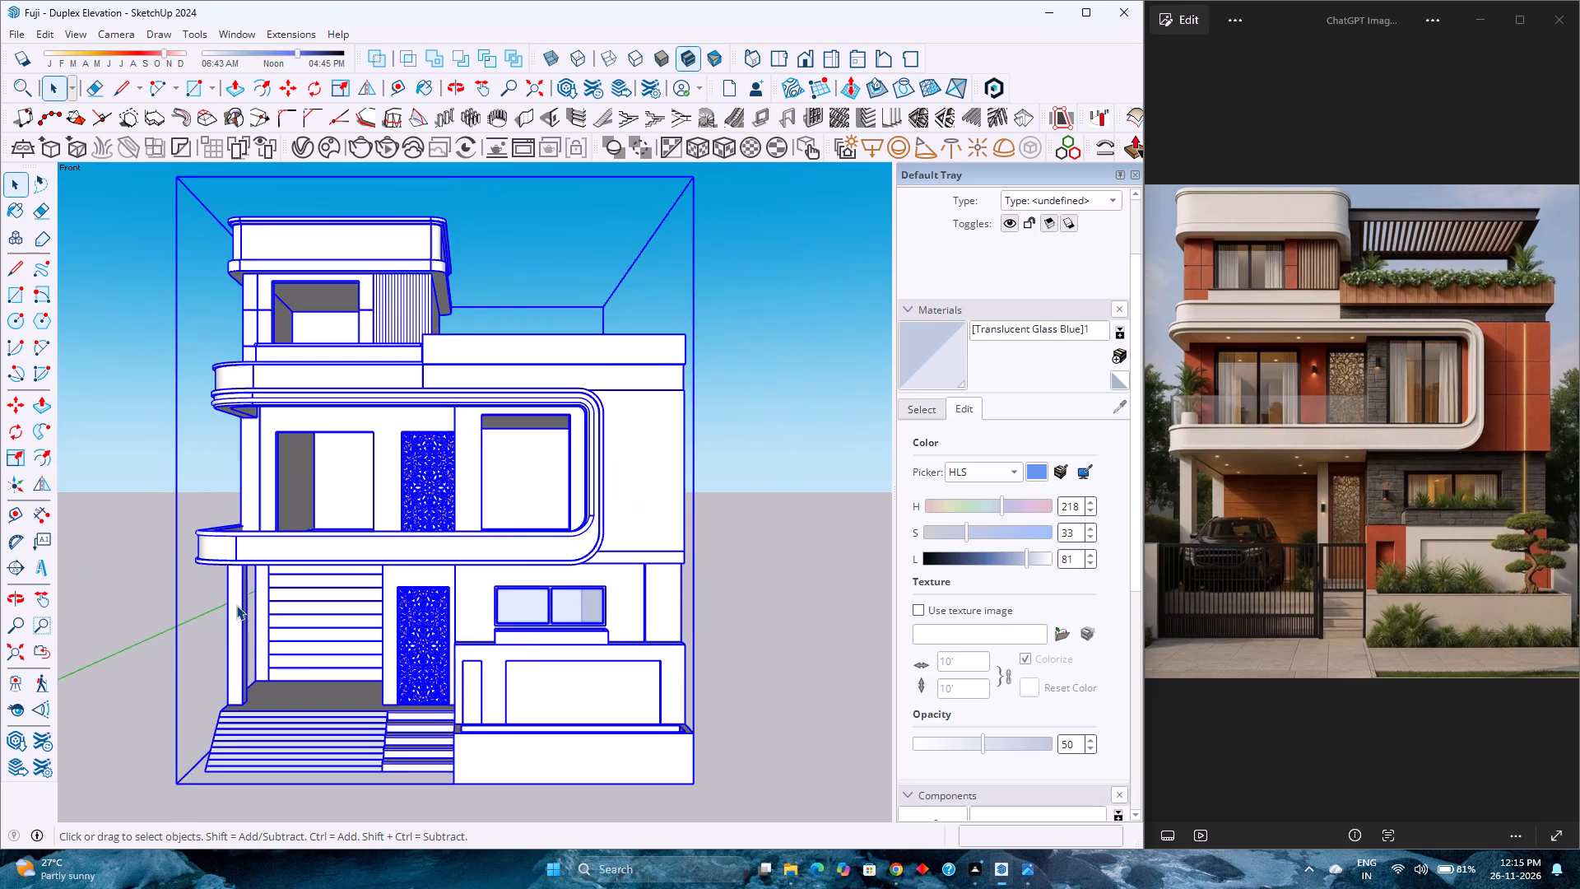
{"action": "scroll", "coordinate": [236, 605], "scroll_direction": "up", "scroll_amount": 2}
{"action": "scroll", "coordinate": [236, 605], "scroll_direction": "down", "scroll_amount": 2}
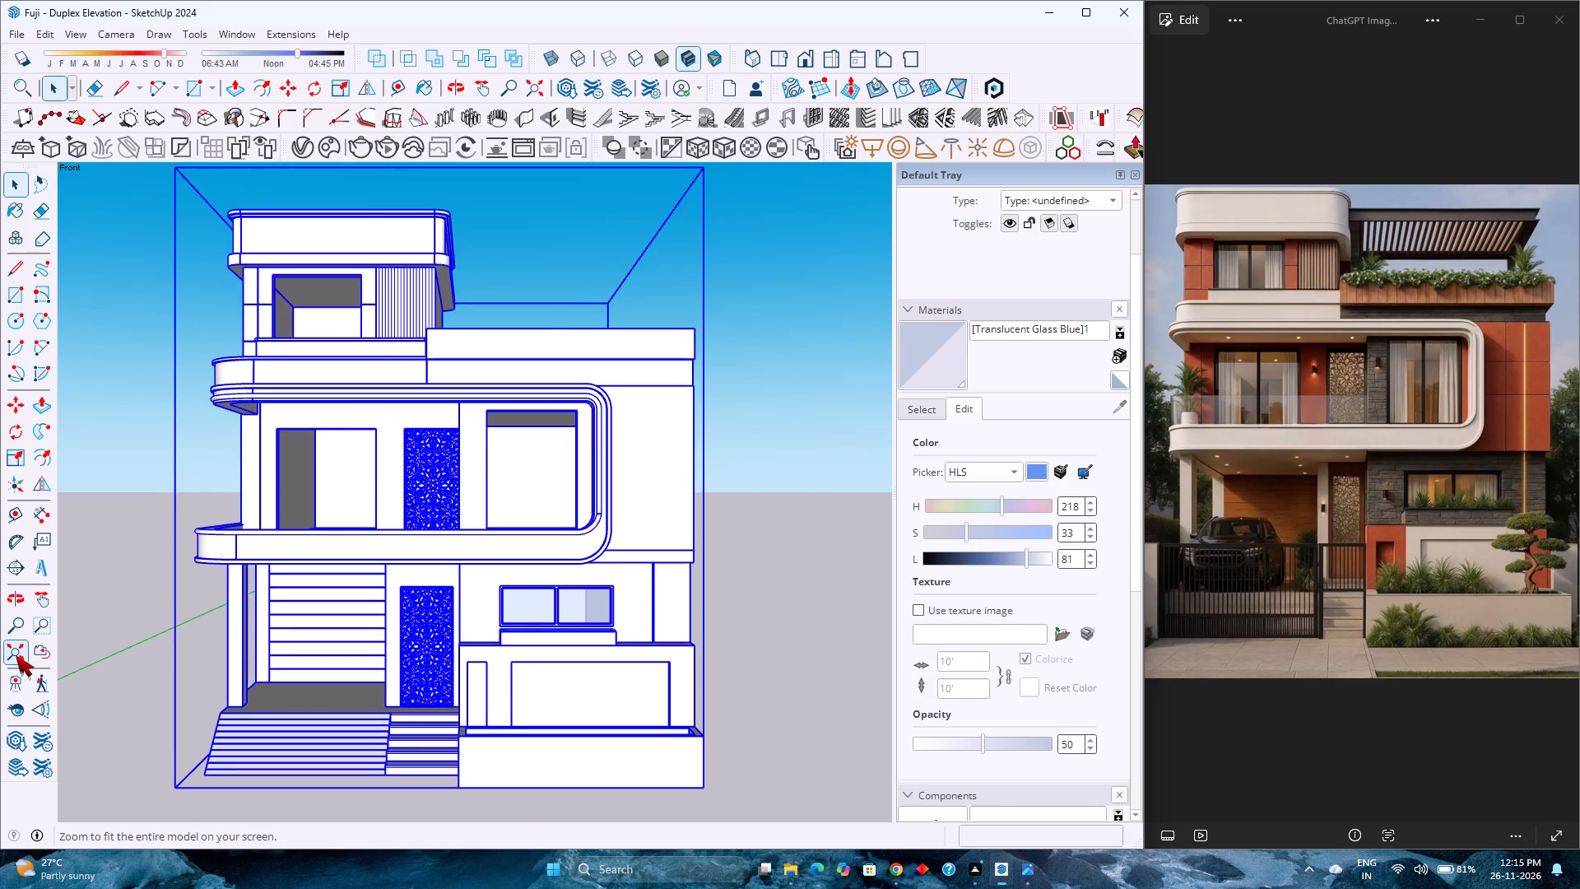
{"action": "left_click", "coordinate": [16, 655]}
{"action": "left_click", "coordinate": [814, 55]}
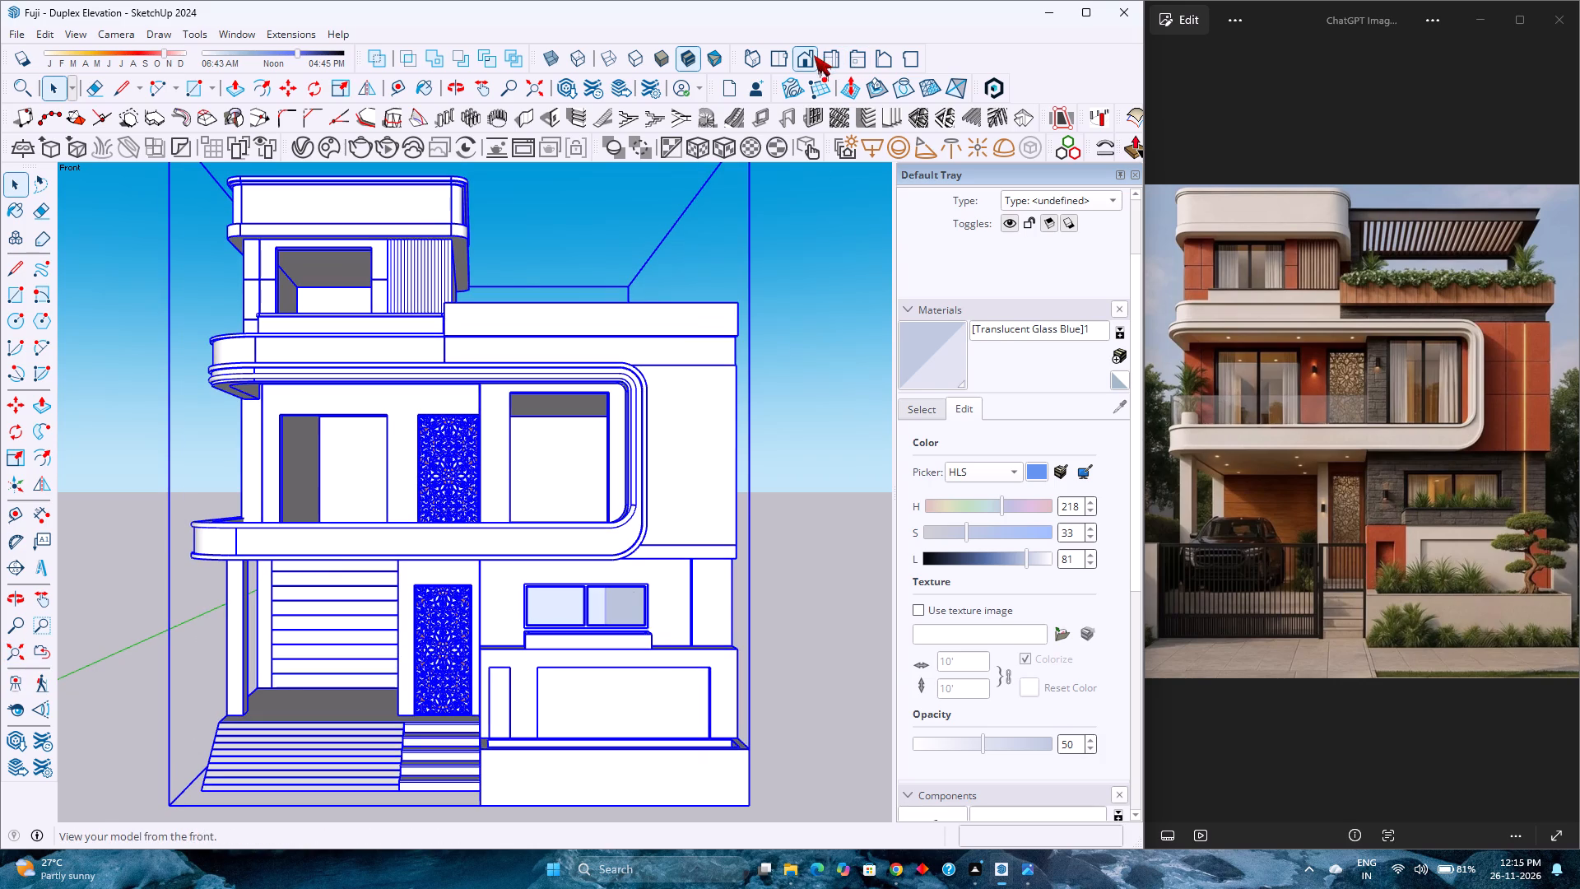
{"action": "left_click", "coordinate": [12, 654]}
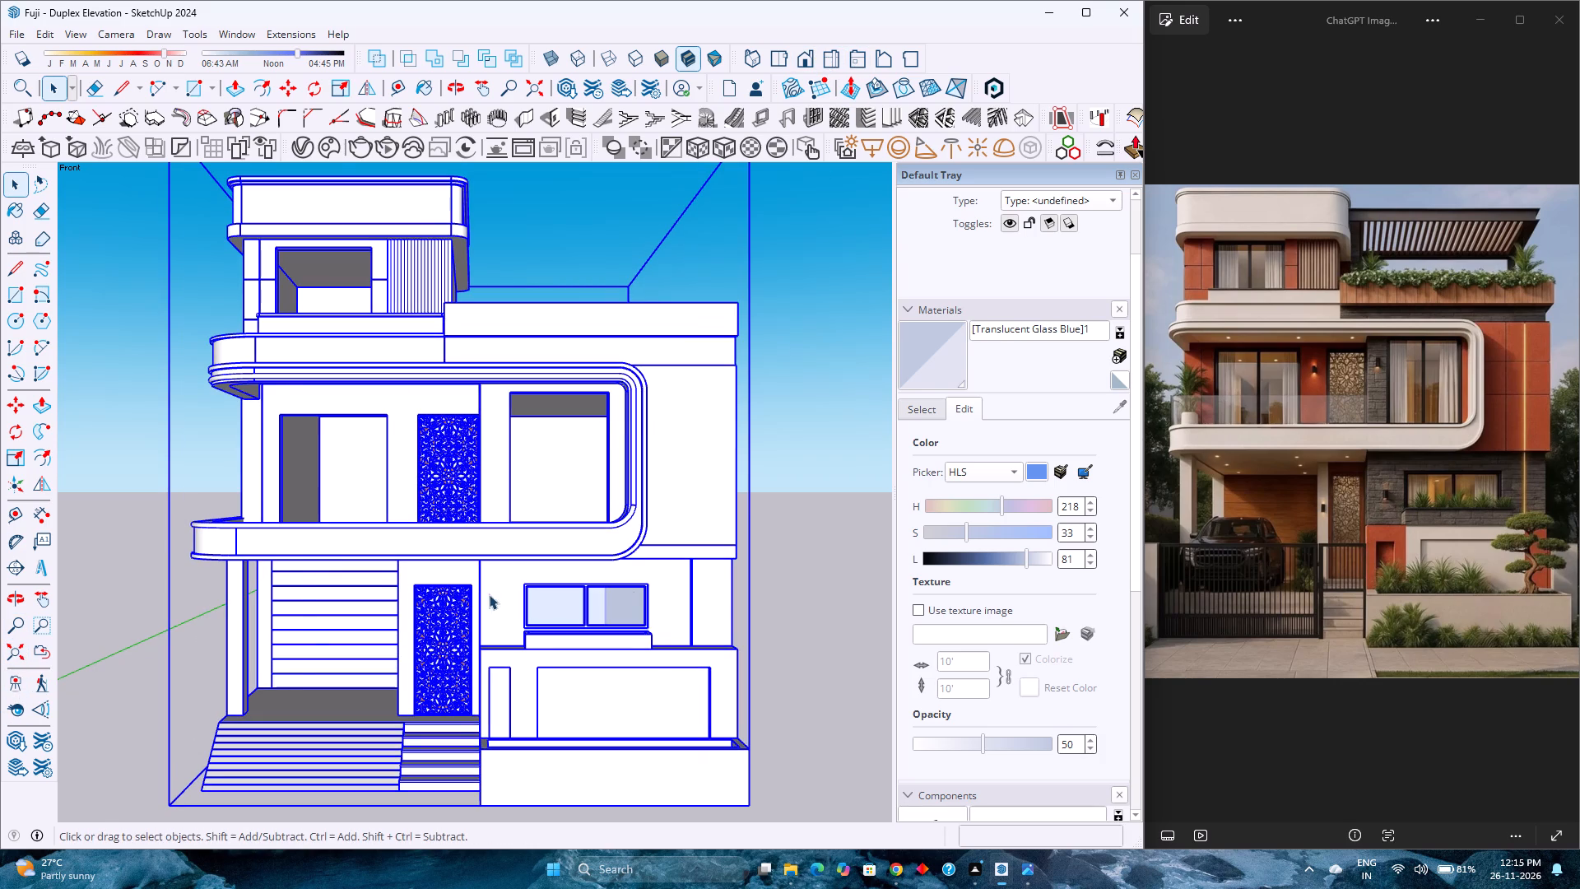
{"action": "scroll", "coordinate": [499, 591], "scroll_direction": "down", "scroll_amount": 3}
{"action": "scroll", "coordinate": [499, 591], "scroll_direction": "up", "scroll_amount": 2}
{"action": "scroll", "coordinate": [499, 591], "scroll_direction": "down", "scroll_amount": 3}
{"action": "scroll", "coordinate": [444, 606], "scroll_direction": "up", "scroll_amount": 3}
{"action": "scroll", "coordinate": [444, 606], "scroll_direction": "down", "scroll_amount": 4}
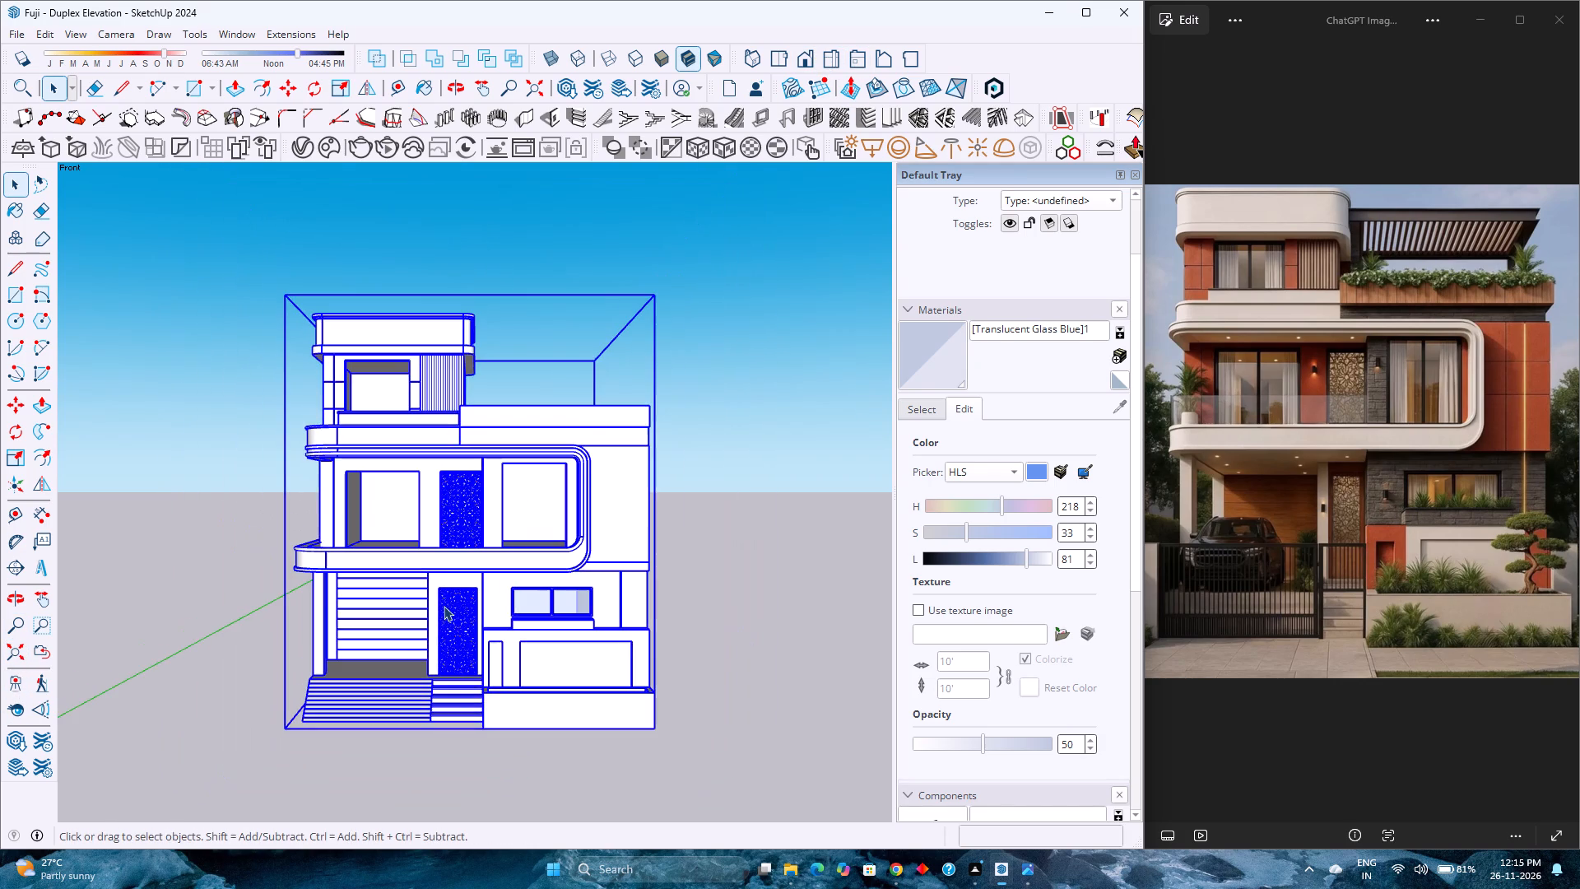
{"action": "scroll", "coordinate": [455, 541], "scroll_direction": "up", "scroll_amount": 4}
{"action": "scroll", "coordinate": [455, 540], "scroll_direction": "down", "scroll_amount": 3}
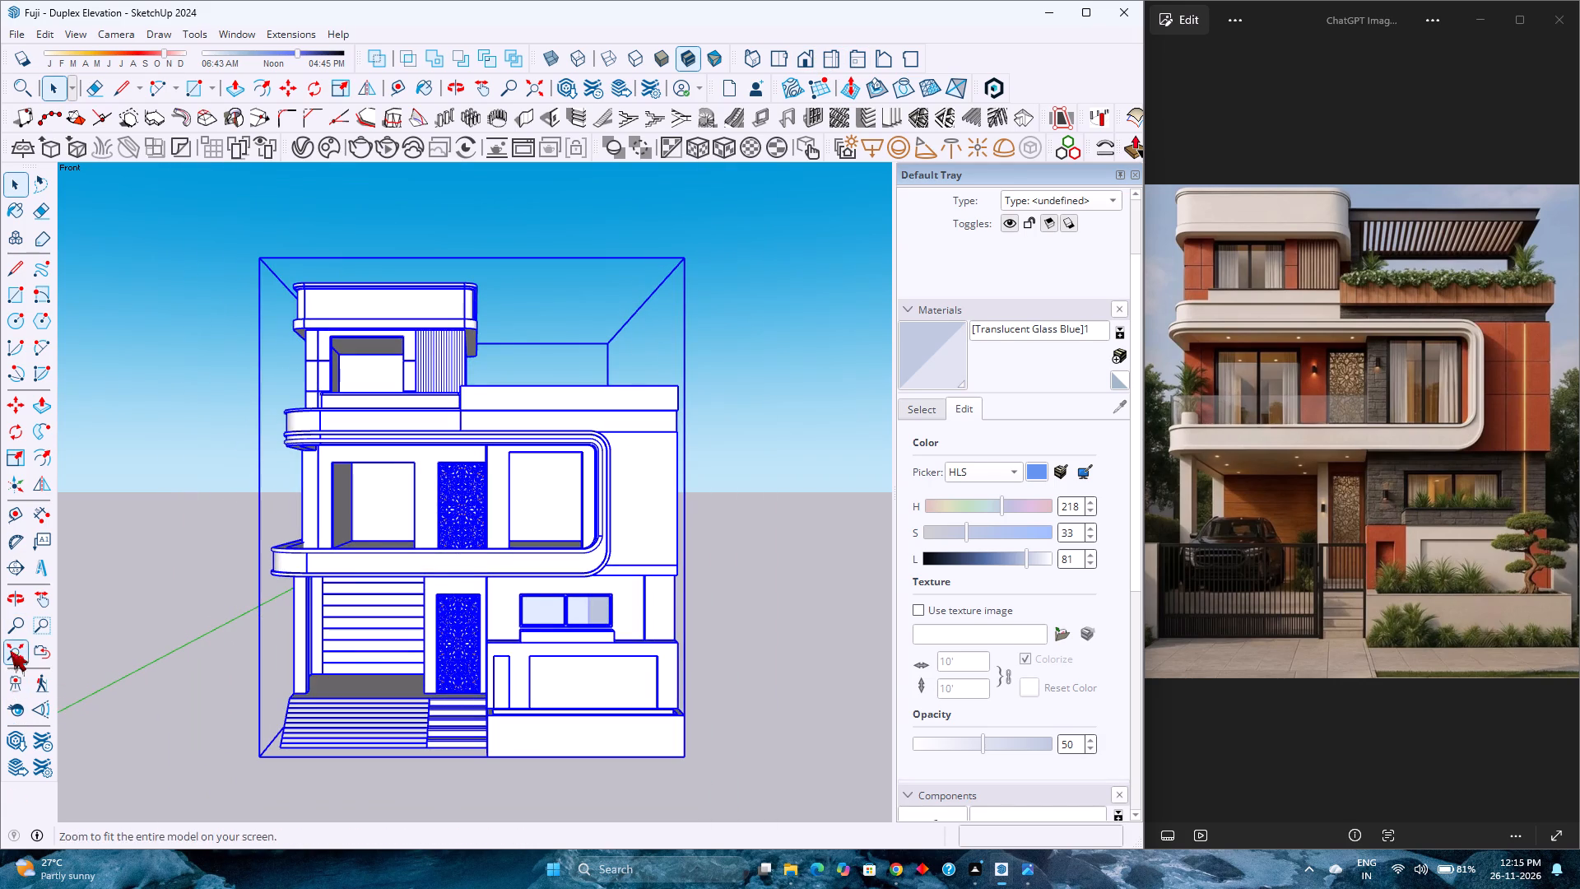
{"action": "left_click", "coordinate": [8, 644]}
Examine the duplex facade from the porch-side front corner, including the balcony frame, both jali screens and entrance steps.
{"action": "scroll", "coordinate": [416, 544], "scroll_direction": "down", "scroll_amount": 2}
{"action": "middle_click_drag", "start_coordinate": [416, 544], "coordinate": [544, 544]}
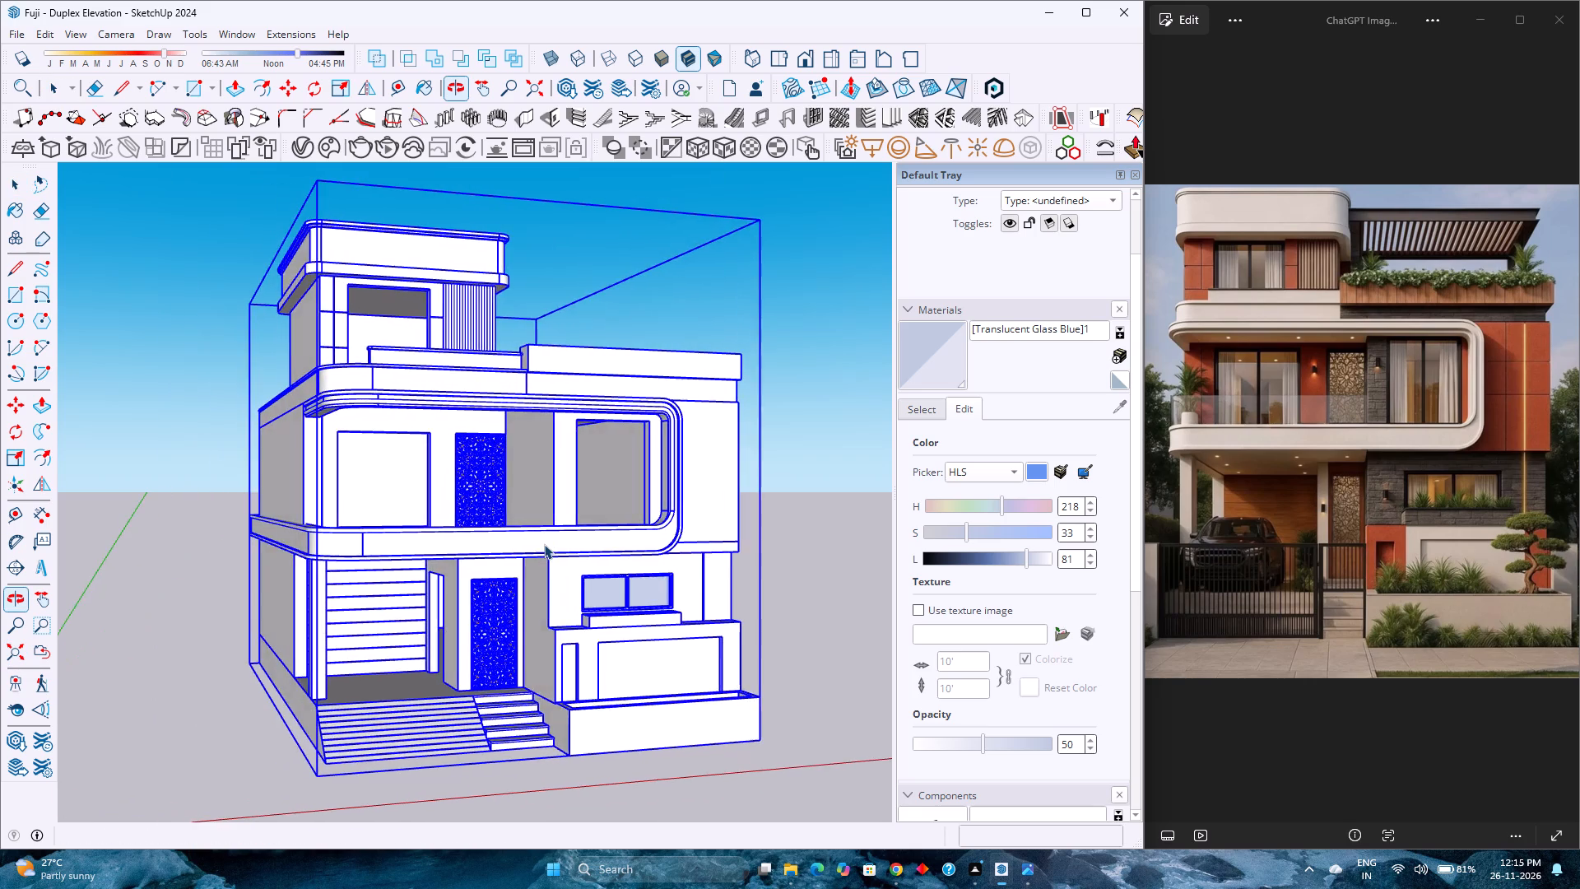
{"action": "scroll", "coordinate": [544, 544], "scroll_direction": "up", "scroll_amount": 3}
{"action": "scroll", "coordinate": [544, 544], "scroll_direction": "down", "scroll_amount": 3}
{"action": "scroll", "coordinate": [544, 544], "scroll_direction": "up", "scroll_amount": 3}
{"action": "scroll", "coordinate": [544, 544], "scroll_direction": "down", "scroll_amount": 3}
{"action": "scroll", "coordinate": [544, 544], "scroll_direction": "up", "scroll_amount": 3}
{"action": "scroll", "coordinate": [544, 544], "scroll_direction": "down", "scroll_amount": 3}
{"action": "scroll", "coordinate": [544, 544], "scroll_direction": "up", "scroll_amount": 3}
{"action": "scroll", "coordinate": [544, 544], "scroll_direction": "down", "scroll_amount": 3}
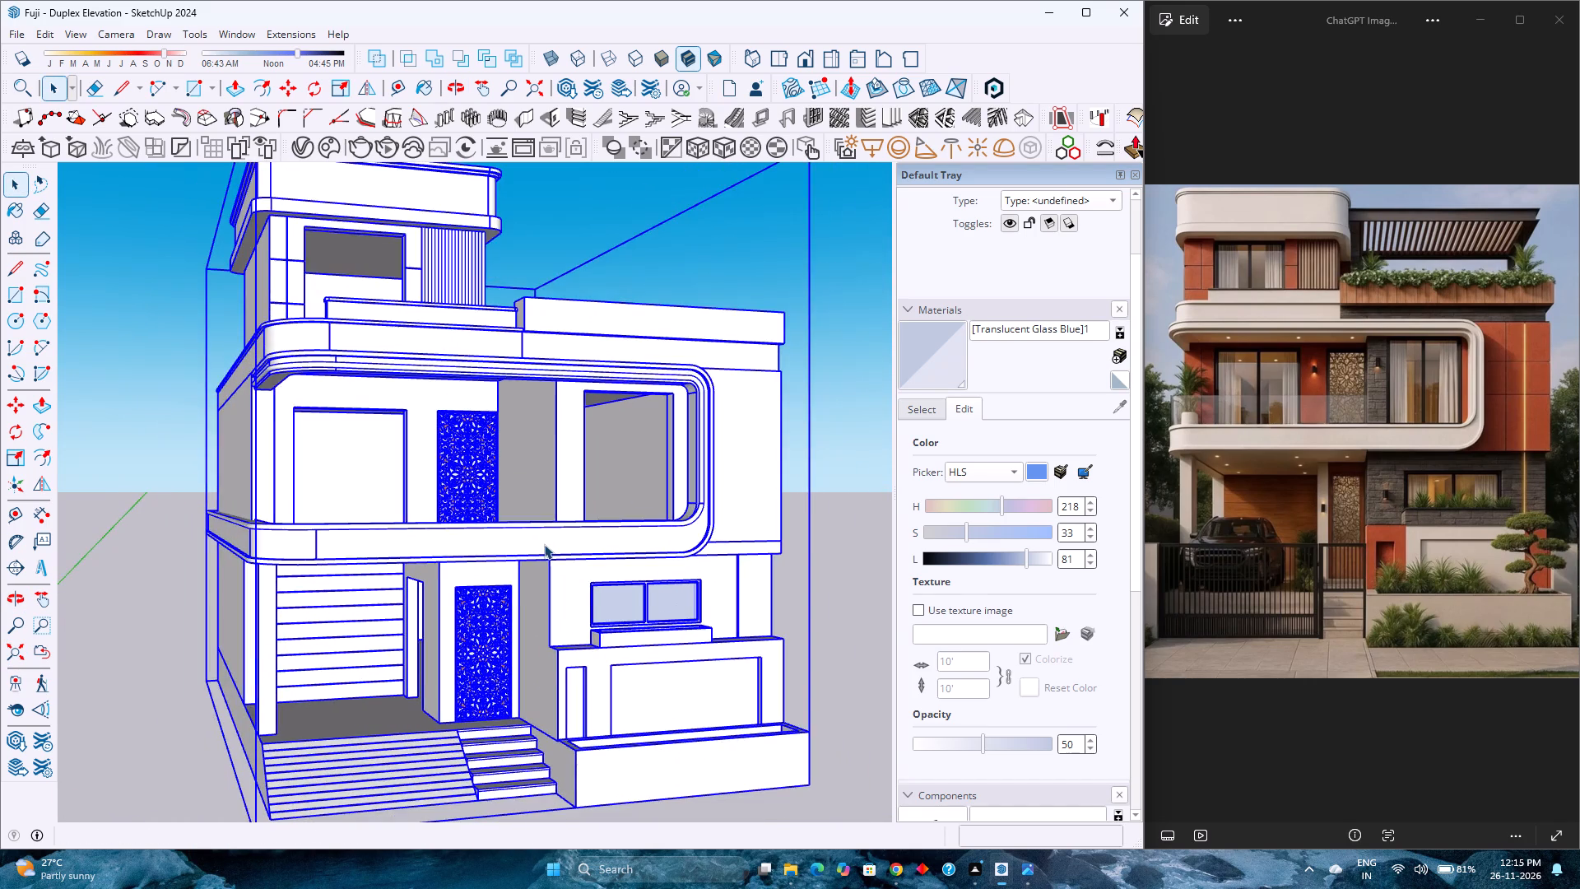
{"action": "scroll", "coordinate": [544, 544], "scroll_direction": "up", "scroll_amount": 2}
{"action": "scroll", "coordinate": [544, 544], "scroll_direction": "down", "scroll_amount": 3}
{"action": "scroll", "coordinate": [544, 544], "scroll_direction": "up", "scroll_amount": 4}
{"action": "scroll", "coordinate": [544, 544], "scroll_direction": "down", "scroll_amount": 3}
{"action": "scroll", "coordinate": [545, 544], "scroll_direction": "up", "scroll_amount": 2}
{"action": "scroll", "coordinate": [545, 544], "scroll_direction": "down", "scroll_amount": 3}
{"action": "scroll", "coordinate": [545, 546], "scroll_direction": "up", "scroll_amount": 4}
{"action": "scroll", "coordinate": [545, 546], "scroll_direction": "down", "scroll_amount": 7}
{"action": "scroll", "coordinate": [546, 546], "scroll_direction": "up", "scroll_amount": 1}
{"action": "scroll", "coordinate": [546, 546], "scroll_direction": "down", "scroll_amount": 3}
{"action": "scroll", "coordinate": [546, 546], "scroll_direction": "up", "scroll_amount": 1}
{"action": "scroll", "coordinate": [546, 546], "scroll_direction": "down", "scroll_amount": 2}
Return the whole duplex to the standard front view, fitted to the window, and compare its facade with the reference image.
{"action": "middle_click_drag", "start_coordinate": [575, 586], "coordinate": [407, 587]}
{"action": "middle_click", "coordinate": [407, 587]}
{"action": "middle_click", "coordinate": [407, 587]}
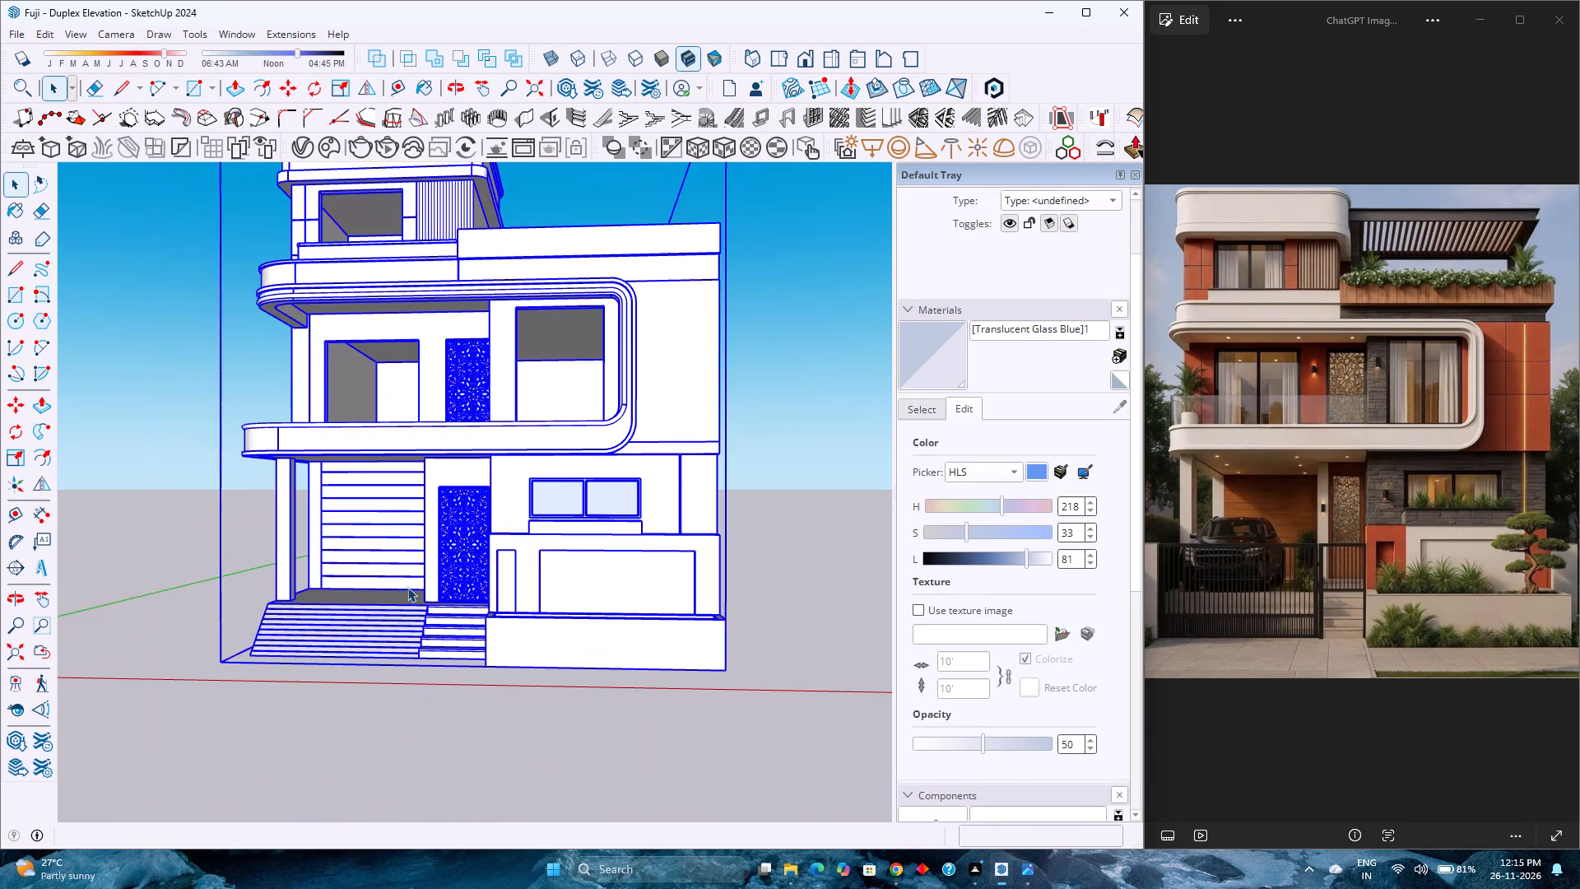
{"action": "scroll", "coordinate": [407, 587], "scroll_direction": "down", "scroll_amount": 8}
{"action": "scroll", "coordinate": [276, 566], "scroll_direction": "up", "scroll_amount": 4}
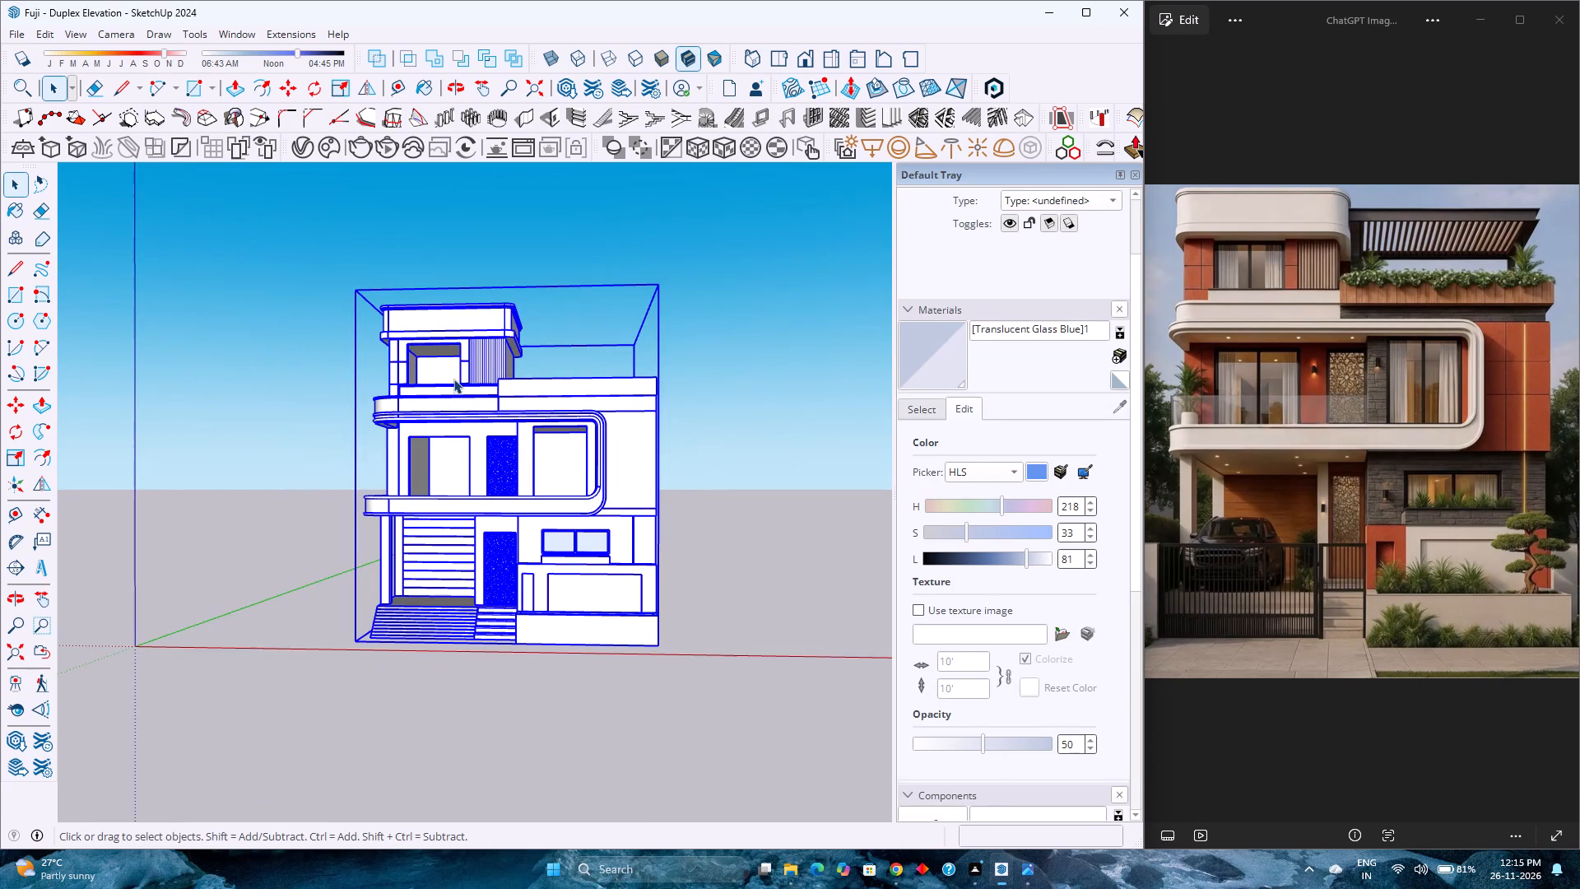
{"action": "scroll", "coordinate": [452, 382], "scroll_direction": "up", "scroll_amount": 2}
{"action": "scroll", "coordinate": [658, 535], "scroll_direction": "up", "scroll_amount": 2}
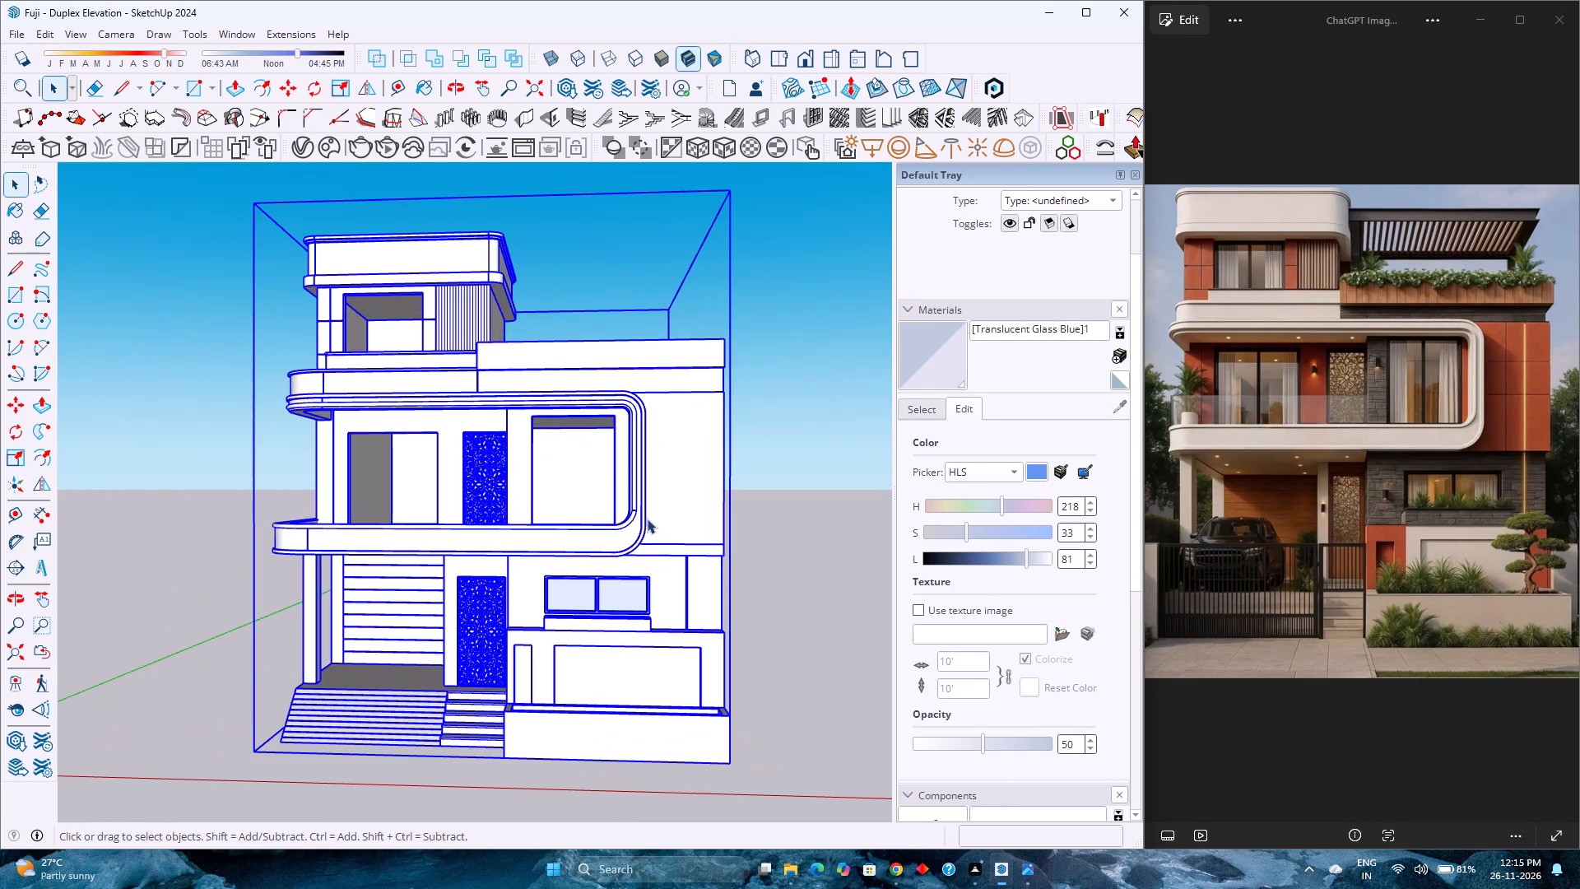
{"action": "left_click", "coordinate": [797, 60]}
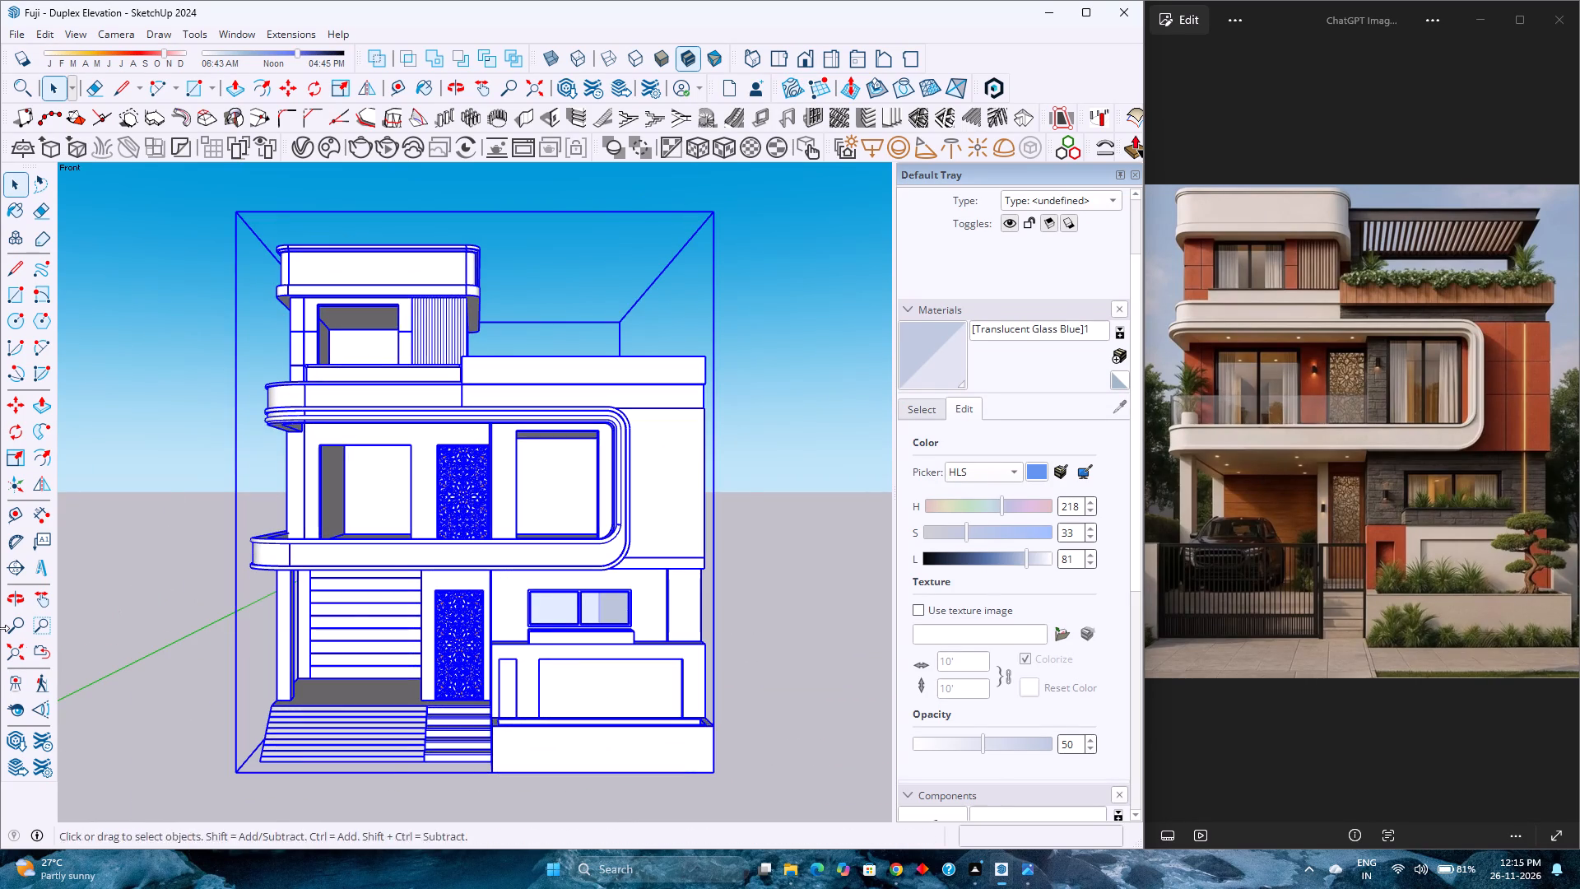
{"action": "left_click", "coordinate": [12, 646]}
Examine the duplex massing all around the front, from the porch-side corner and side wall to the opposite front corner.
{"action": "middle_click_drag", "start_coordinate": [401, 622], "coordinate": [641, 639]}
{"action": "scroll", "coordinate": [640, 639], "scroll_direction": "down", "scroll_amount": 2}
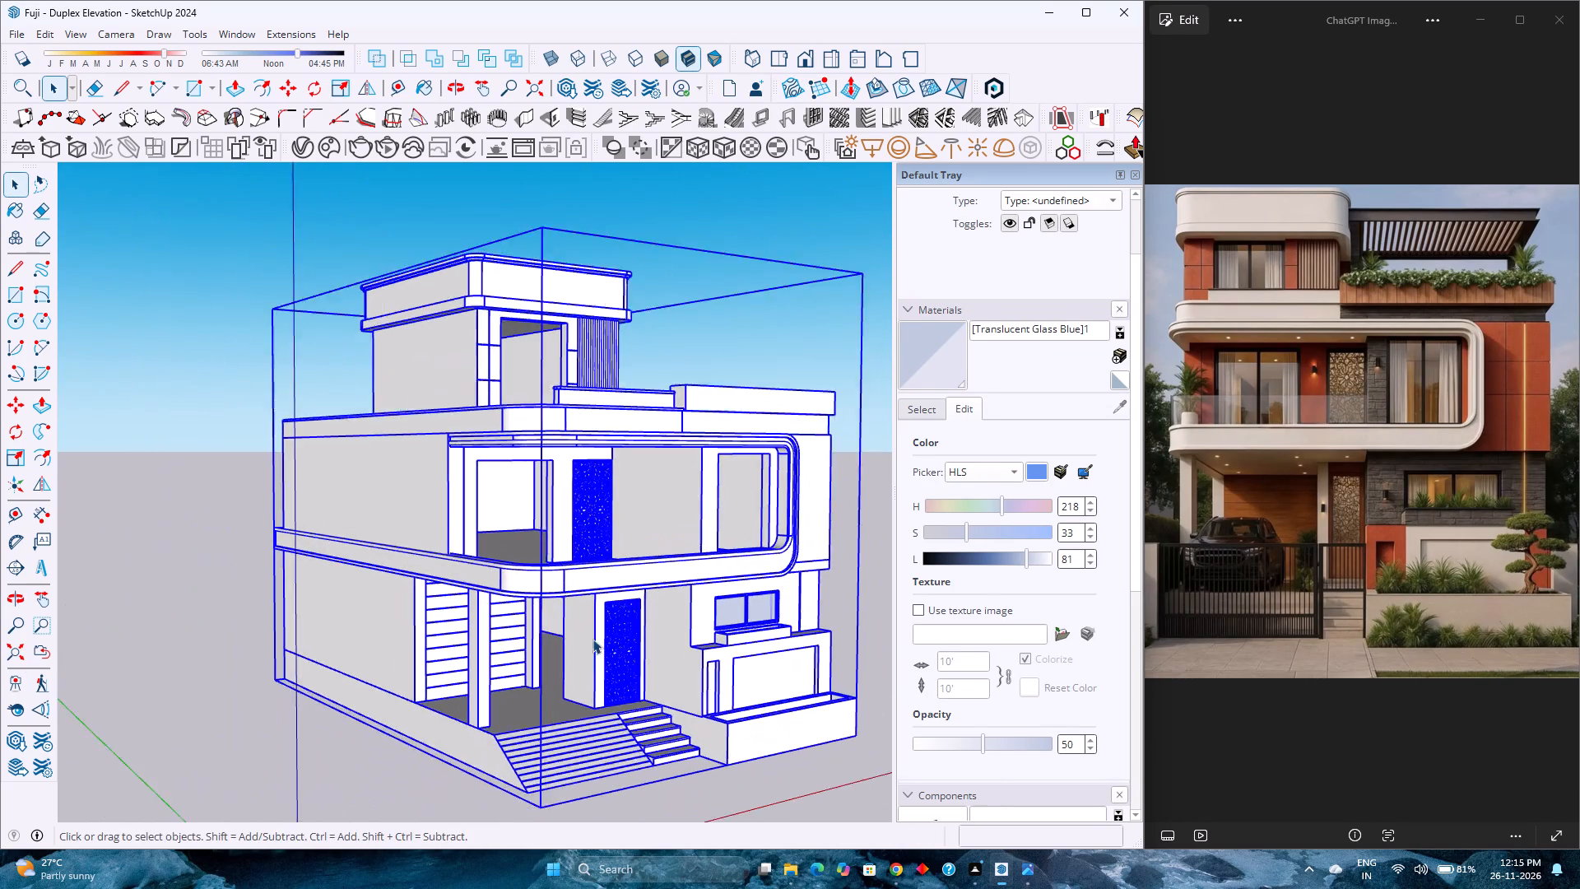
{"action": "scroll", "coordinate": [592, 639], "scroll_direction": "down", "scroll_amount": 1}
{"action": "scroll", "coordinate": [281, 652], "scroll_direction": "down", "scroll_amount": 4}
{"action": "scroll", "coordinate": [504, 668], "scroll_direction": "up", "scroll_amount": 3}
{"action": "middle_click_drag", "start_coordinate": [457, 681], "coordinate": [794, 659]}
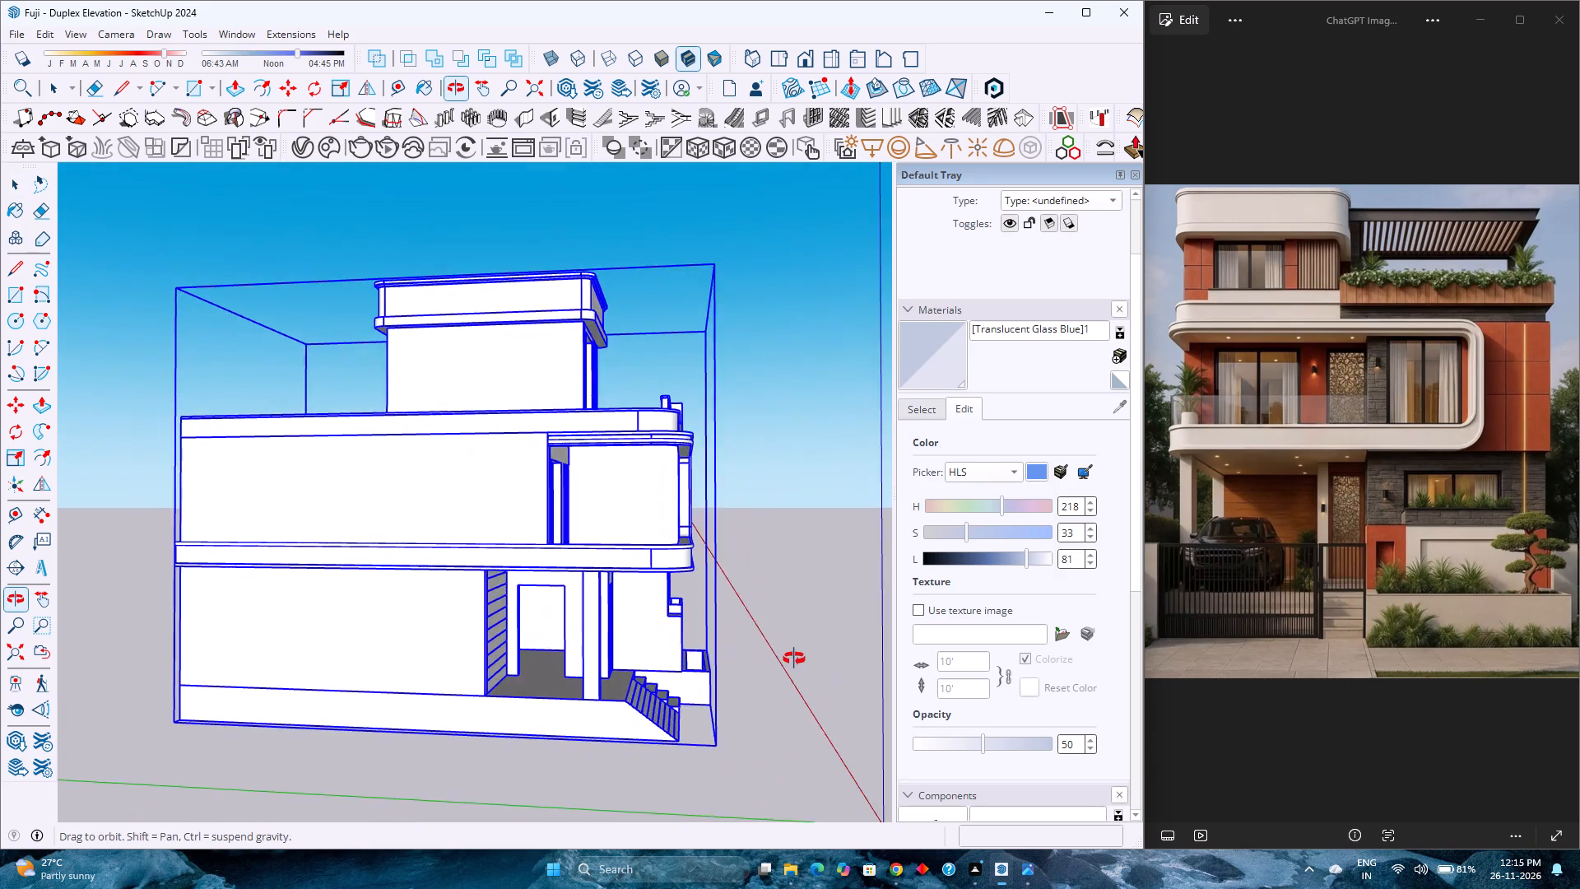
{"action": "middle_click_drag", "start_coordinate": [794, 659], "coordinate": [300, 685]}
{"action": "middle_click", "coordinate": [235, 689]}
{"action": "middle_click_drag", "start_coordinate": [224, 690], "coordinate": [214, 691]}
{"action": "scroll", "coordinate": [517, 670], "scroll_direction": "down", "scroll_amount": 2}
{"action": "middle_click_drag", "start_coordinate": [506, 686], "coordinate": [173, 687]}
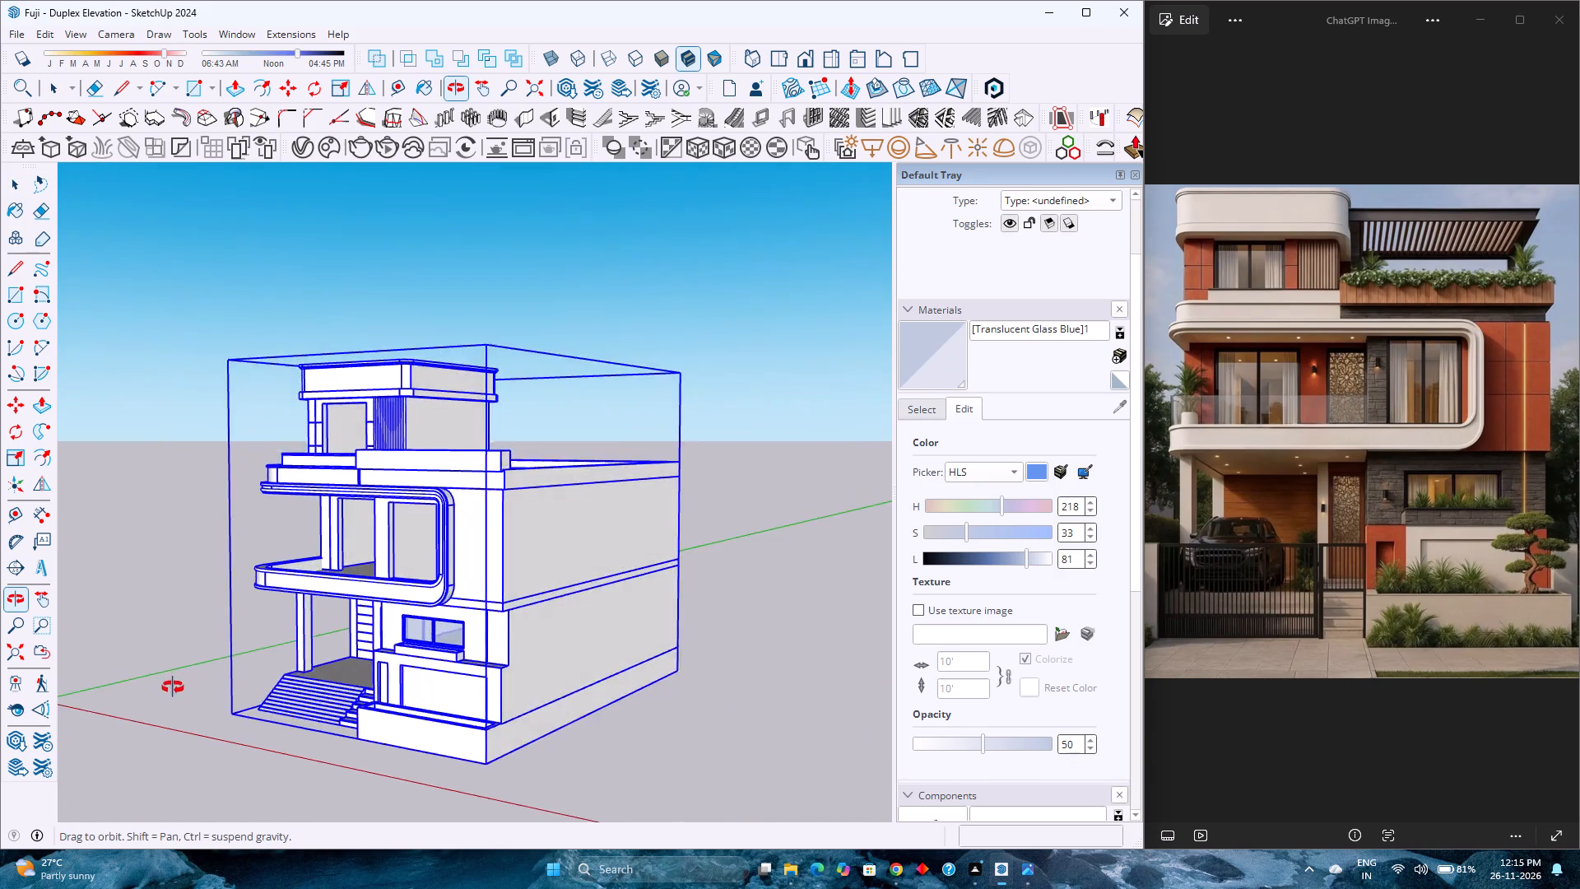
{"action": "middle_click_drag", "start_coordinate": [173, 687], "coordinate": [274, 618]}
{"action": "middle_click", "coordinate": [274, 618]}
{"action": "scroll", "coordinate": [549, 649], "scroll_direction": "up", "scroll_amount": 4}
{"action": "scroll", "coordinate": [549, 650], "scroll_direction": "down", "scroll_amount": 4}
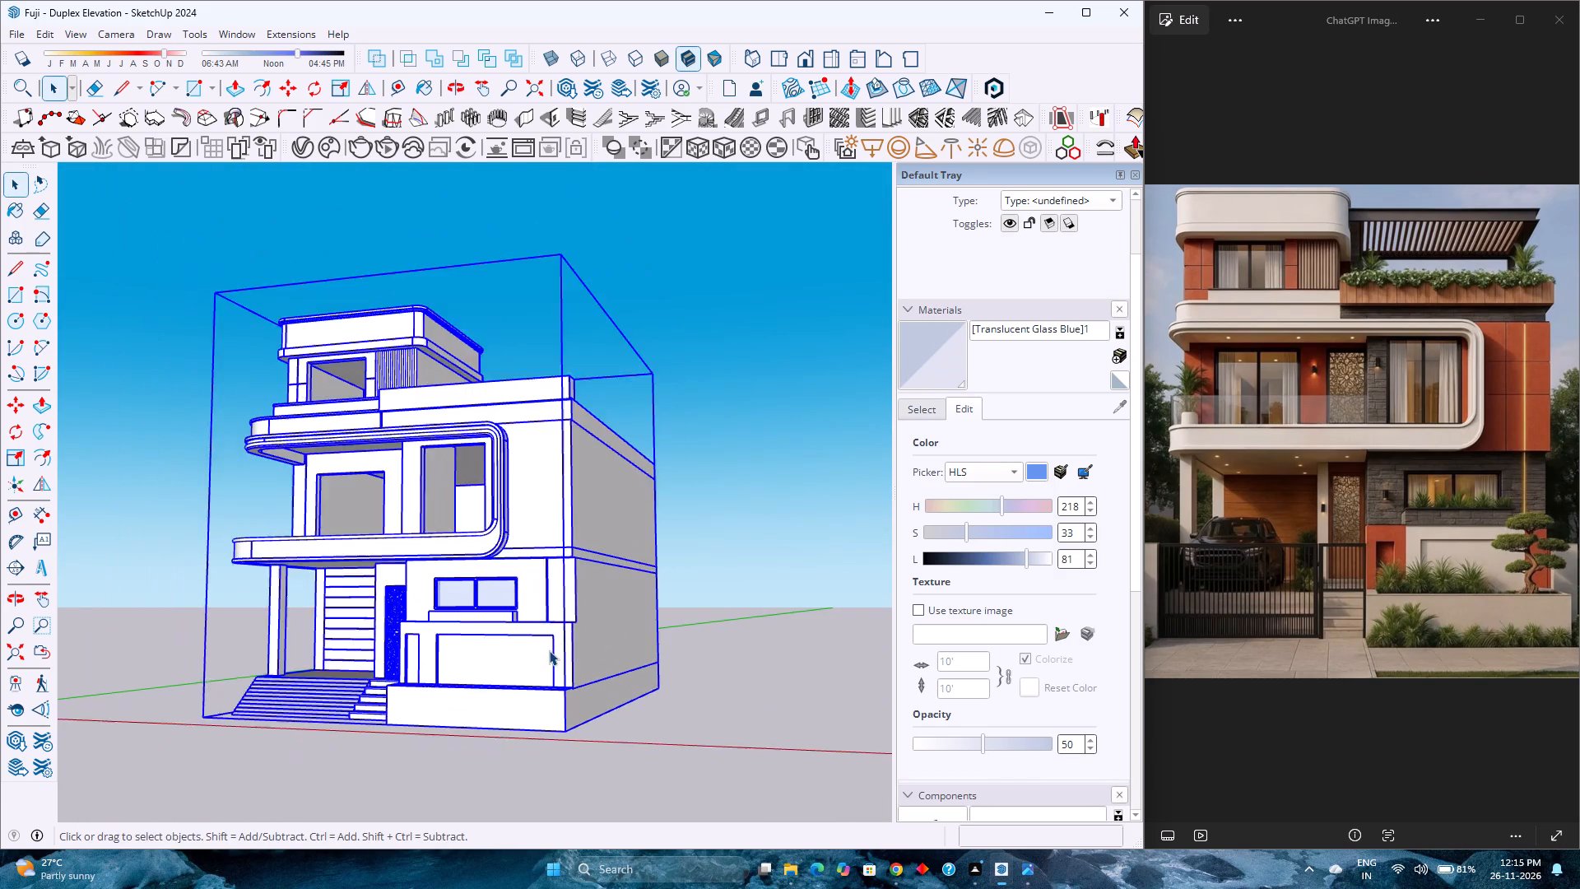
Examine the facade from the front corner opposite the porch, including the curved balcony frame, window openings and front planter wall.
{"action": "scroll", "coordinate": [549, 650], "scroll_direction": "up", "scroll_amount": 4}
{"action": "scroll", "coordinate": [549, 650], "scroll_direction": "down", "scroll_amount": 4}
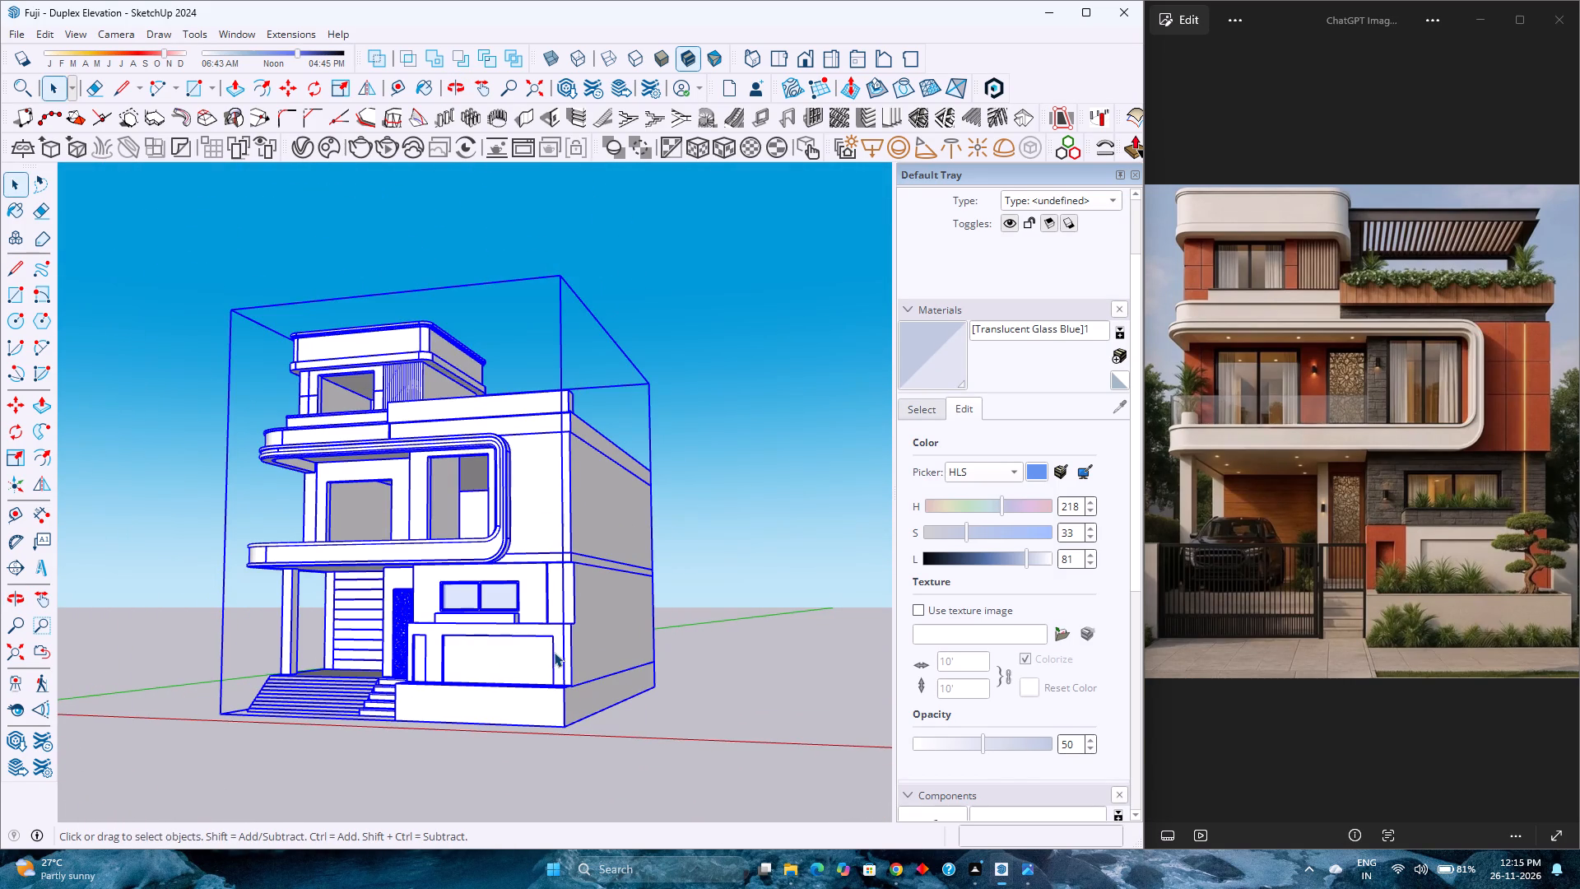
{"action": "scroll", "coordinate": [567, 654], "scroll_direction": "down", "scroll_amount": 3}
{"action": "scroll", "coordinate": [567, 654], "scroll_direction": "up", "scroll_amount": 2}
{"action": "scroll", "coordinate": [567, 654], "scroll_direction": "down", "scroll_amount": 2}
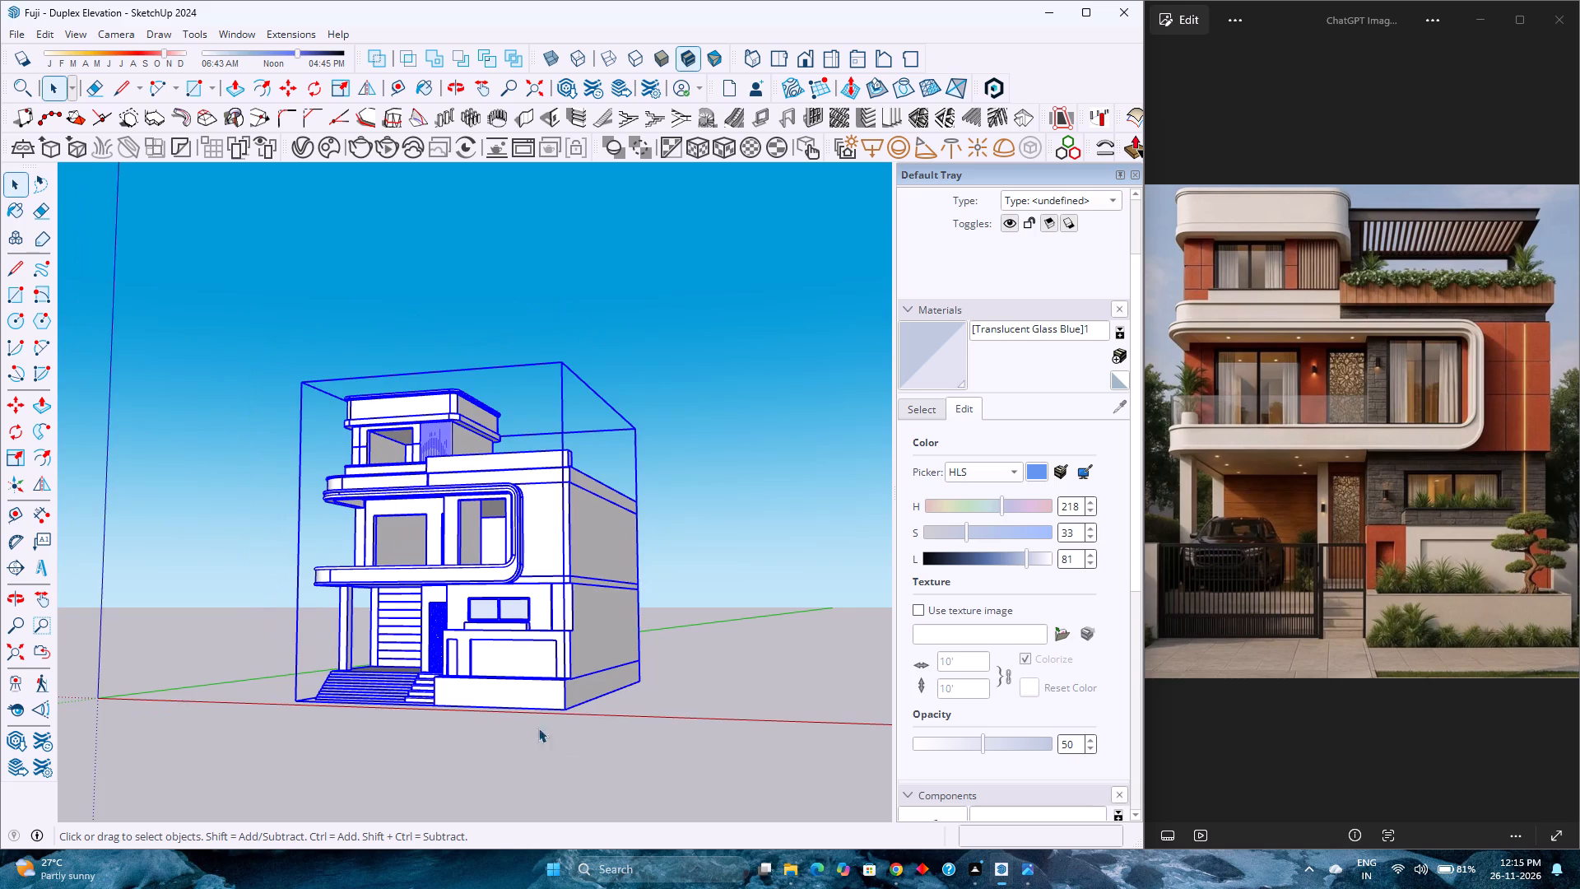
{"action": "scroll", "coordinate": [432, 606], "scroll_direction": "up", "scroll_amount": 3}
{"action": "scroll", "coordinate": [432, 606], "scroll_direction": "down", "scroll_amount": 3}
{"action": "scroll", "coordinate": [432, 606], "scroll_direction": "up", "scroll_amount": 6}
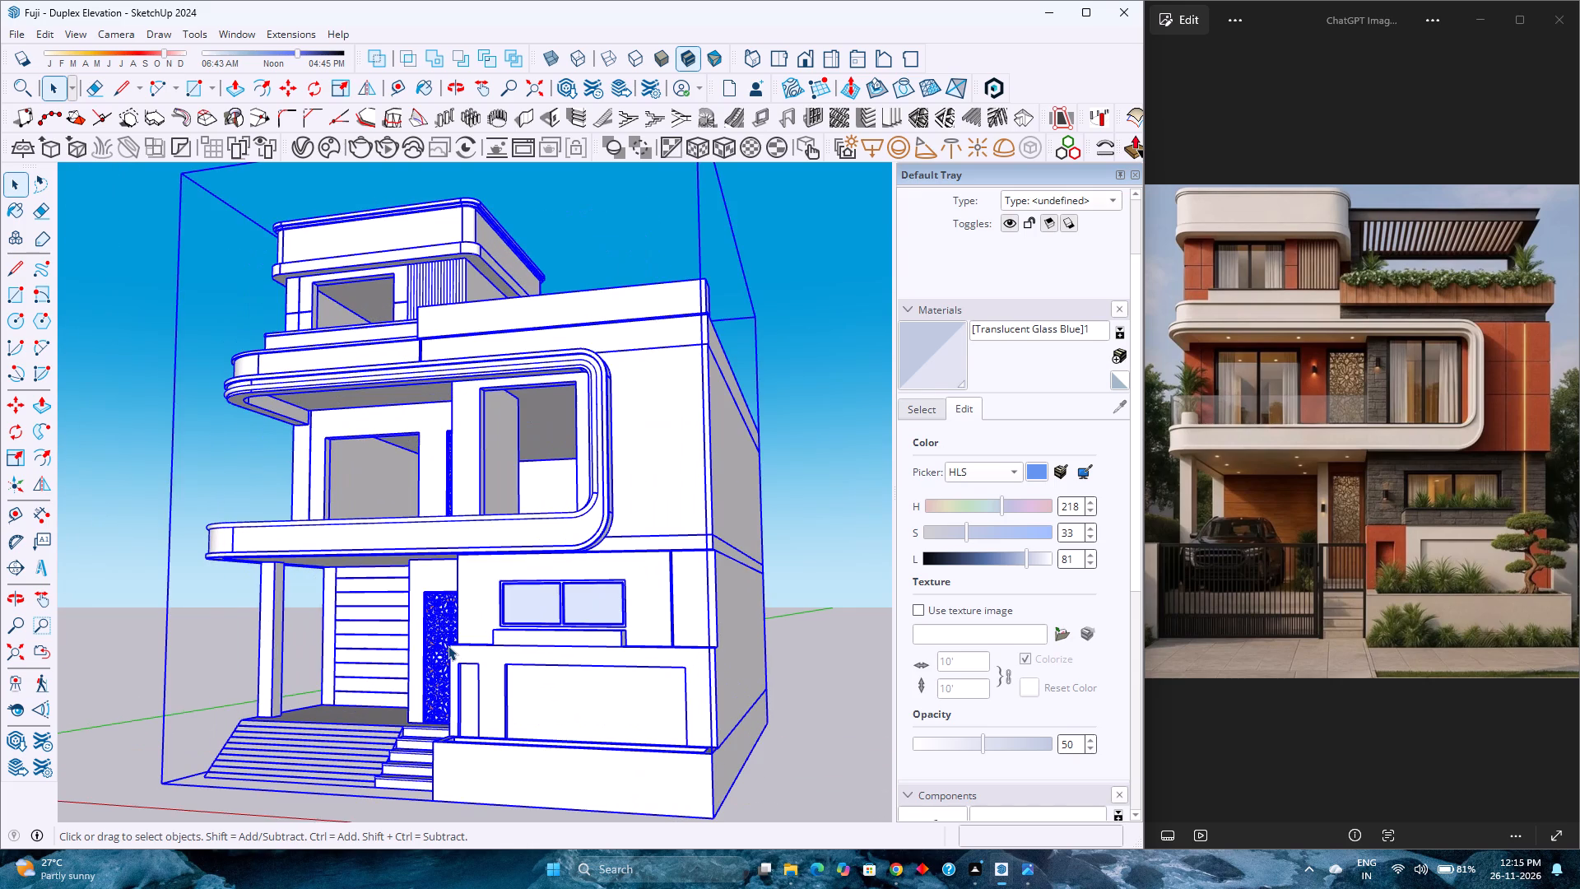
{"action": "scroll", "coordinate": [460, 705], "scroll_direction": "down", "scroll_amount": 4}
{"action": "scroll", "coordinate": [462, 746], "scroll_direction": "up", "scroll_amount": 3}
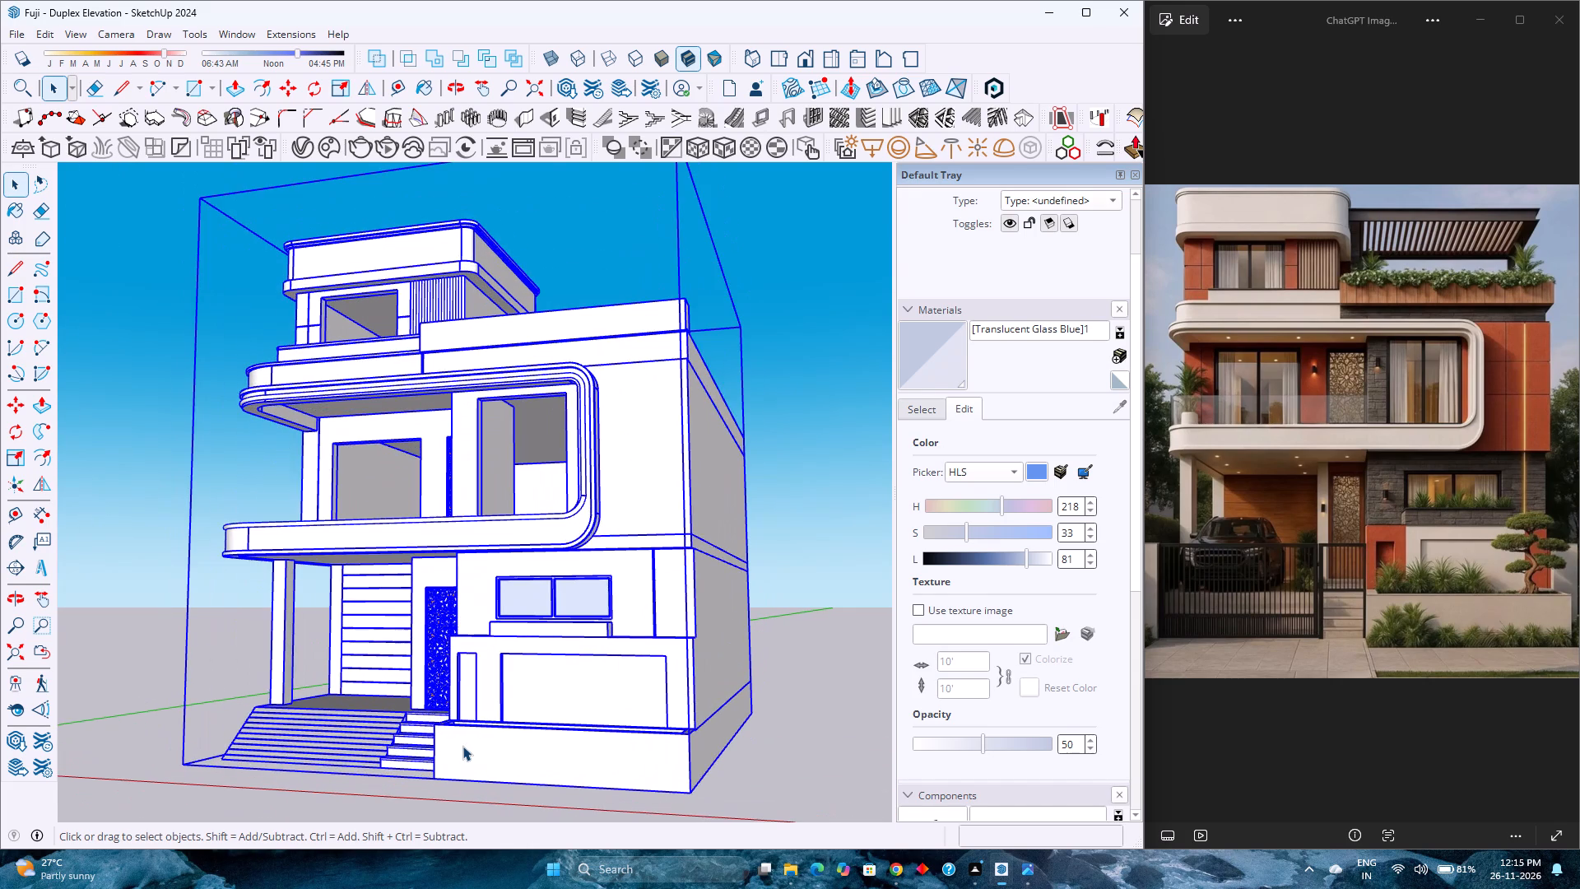
{"action": "scroll", "coordinate": [462, 778], "scroll_direction": "up", "scroll_amount": 2}
{"action": "scroll", "coordinate": [462, 777], "scroll_direction": "down", "scroll_amount": 2}
{"action": "scroll", "coordinate": [462, 777], "scroll_direction": "up", "scroll_amount": 1}
{"action": "scroll", "coordinate": [462, 775], "scroll_direction": "down", "scroll_amount": 1}
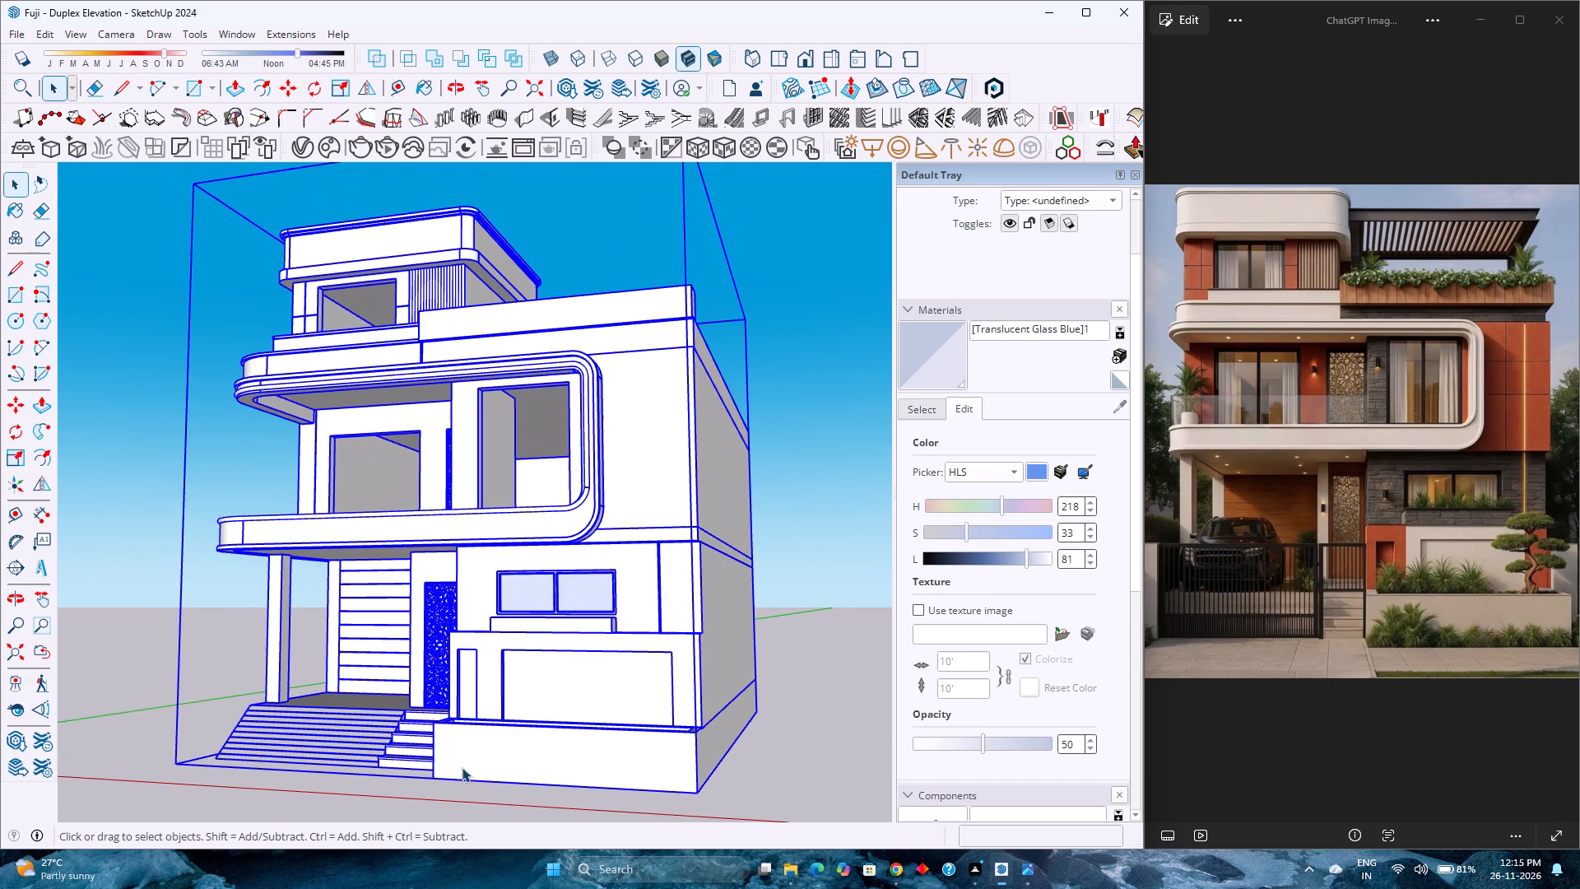
{"action": "scroll", "coordinate": [447, 587], "scroll_direction": "up", "scroll_amount": 2}
{"action": "scroll", "coordinate": [447, 587], "scroll_direction": "down", "scroll_amount": 2}
{"action": "scroll", "coordinate": [447, 587], "scroll_direction": "up", "scroll_amount": 2}
{"action": "scroll", "coordinate": [447, 587], "scroll_direction": "down", "scroll_amount": 2}
{"action": "scroll", "coordinate": [447, 587], "scroll_direction": "up", "scroll_amount": 2}
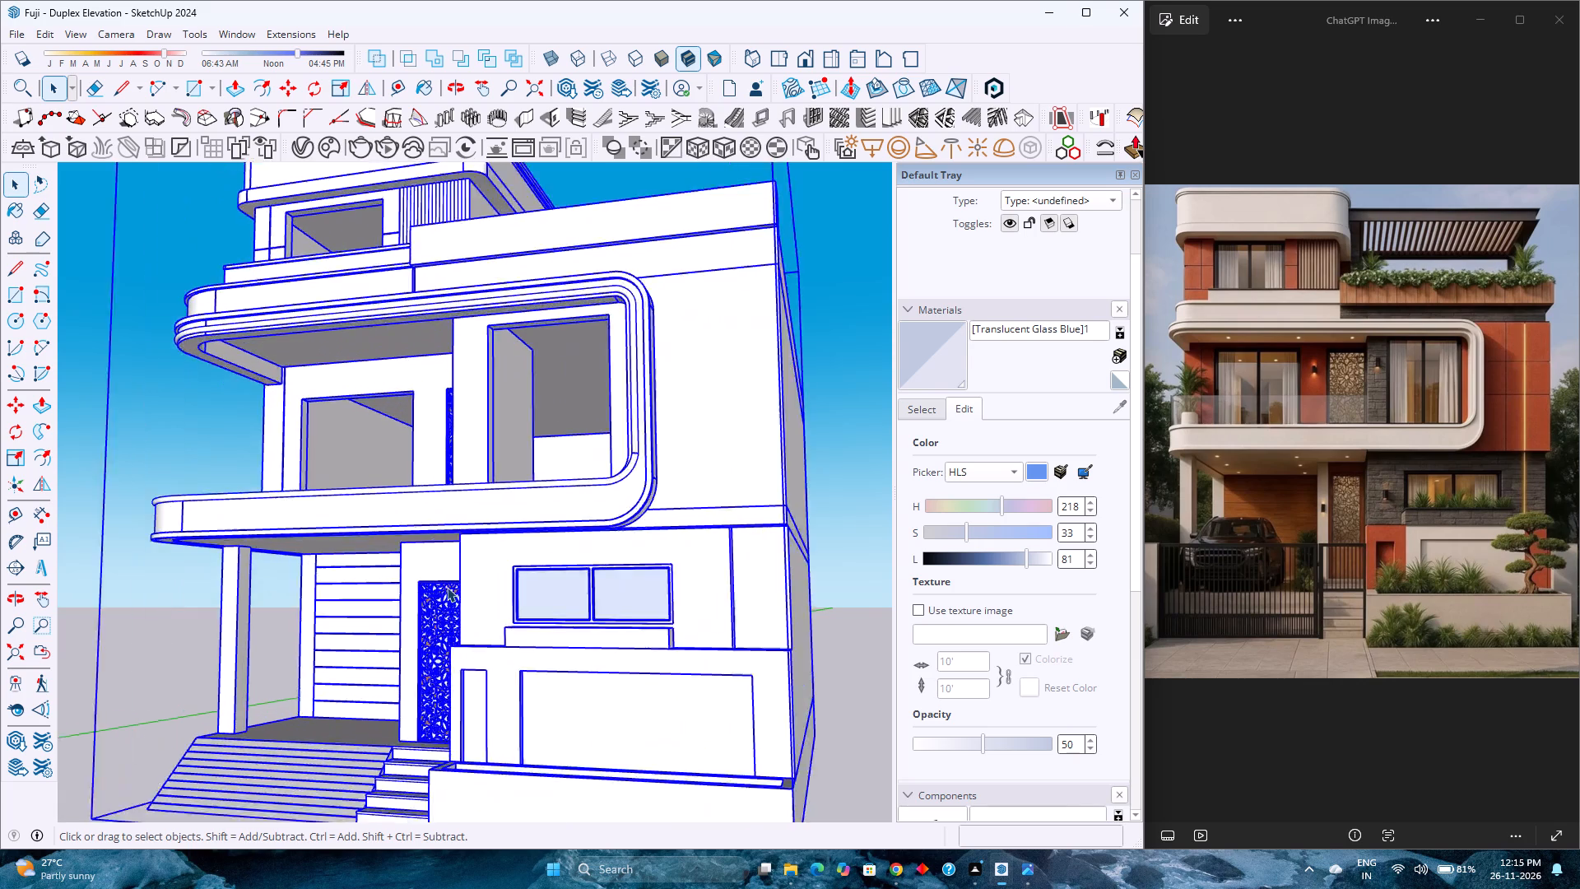
{"action": "scroll", "coordinate": [447, 587], "scroll_direction": "down", "scroll_amount": 2}
{"action": "scroll", "coordinate": [447, 587], "scroll_direction": "up", "scroll_amount": 2}
{"action": "scroll", "coordinate": [447, 587], "scroll_direction": "down", "scroll_amount": 3}
{"action": "scroll", "coordinate": [447, 587], "scroll_direction": "up", "scroll_amount": 3}
{"action": "scroll", "coordinate": [447, 587], "scroll_direction": "down", "scroll_amount": 3}
{"action": "scroll", "coordinate": [447, 587], "scroll_direction": "up", "scroll_amount": 3}
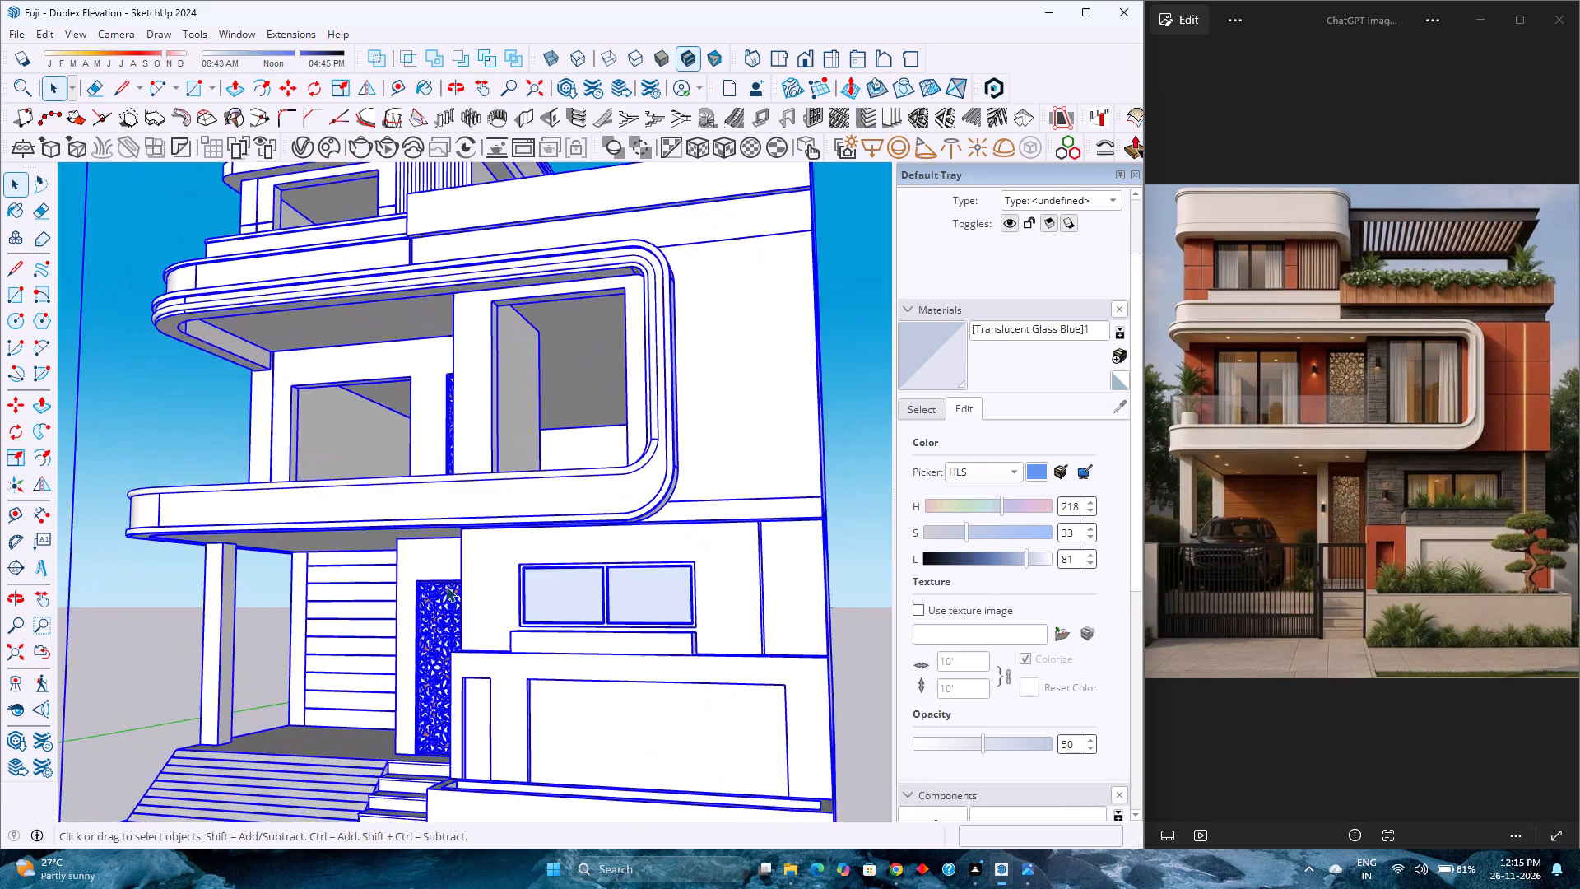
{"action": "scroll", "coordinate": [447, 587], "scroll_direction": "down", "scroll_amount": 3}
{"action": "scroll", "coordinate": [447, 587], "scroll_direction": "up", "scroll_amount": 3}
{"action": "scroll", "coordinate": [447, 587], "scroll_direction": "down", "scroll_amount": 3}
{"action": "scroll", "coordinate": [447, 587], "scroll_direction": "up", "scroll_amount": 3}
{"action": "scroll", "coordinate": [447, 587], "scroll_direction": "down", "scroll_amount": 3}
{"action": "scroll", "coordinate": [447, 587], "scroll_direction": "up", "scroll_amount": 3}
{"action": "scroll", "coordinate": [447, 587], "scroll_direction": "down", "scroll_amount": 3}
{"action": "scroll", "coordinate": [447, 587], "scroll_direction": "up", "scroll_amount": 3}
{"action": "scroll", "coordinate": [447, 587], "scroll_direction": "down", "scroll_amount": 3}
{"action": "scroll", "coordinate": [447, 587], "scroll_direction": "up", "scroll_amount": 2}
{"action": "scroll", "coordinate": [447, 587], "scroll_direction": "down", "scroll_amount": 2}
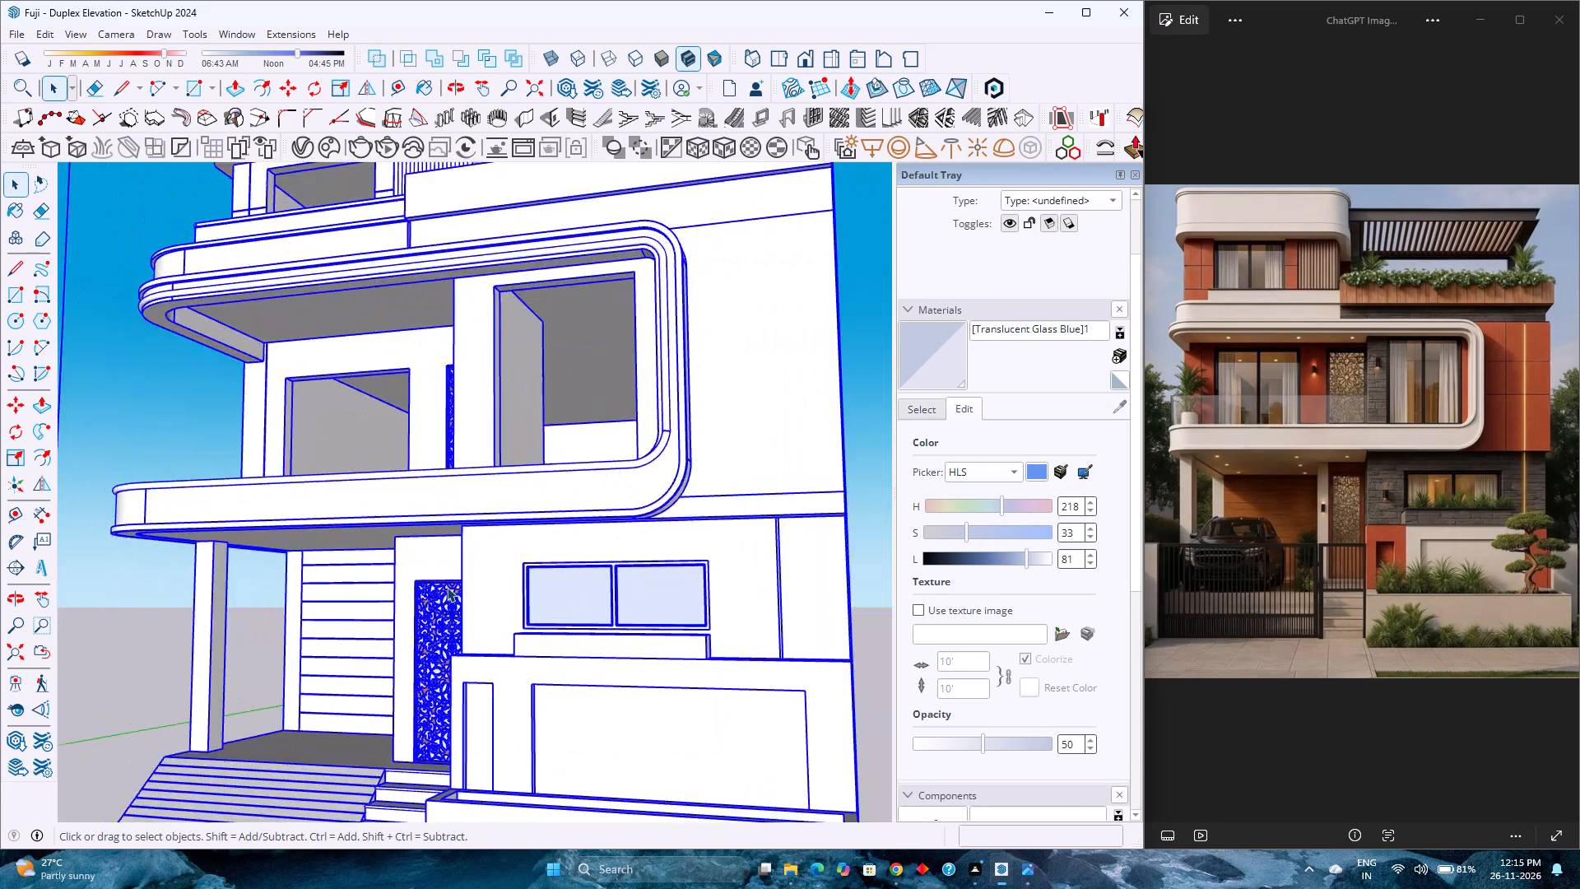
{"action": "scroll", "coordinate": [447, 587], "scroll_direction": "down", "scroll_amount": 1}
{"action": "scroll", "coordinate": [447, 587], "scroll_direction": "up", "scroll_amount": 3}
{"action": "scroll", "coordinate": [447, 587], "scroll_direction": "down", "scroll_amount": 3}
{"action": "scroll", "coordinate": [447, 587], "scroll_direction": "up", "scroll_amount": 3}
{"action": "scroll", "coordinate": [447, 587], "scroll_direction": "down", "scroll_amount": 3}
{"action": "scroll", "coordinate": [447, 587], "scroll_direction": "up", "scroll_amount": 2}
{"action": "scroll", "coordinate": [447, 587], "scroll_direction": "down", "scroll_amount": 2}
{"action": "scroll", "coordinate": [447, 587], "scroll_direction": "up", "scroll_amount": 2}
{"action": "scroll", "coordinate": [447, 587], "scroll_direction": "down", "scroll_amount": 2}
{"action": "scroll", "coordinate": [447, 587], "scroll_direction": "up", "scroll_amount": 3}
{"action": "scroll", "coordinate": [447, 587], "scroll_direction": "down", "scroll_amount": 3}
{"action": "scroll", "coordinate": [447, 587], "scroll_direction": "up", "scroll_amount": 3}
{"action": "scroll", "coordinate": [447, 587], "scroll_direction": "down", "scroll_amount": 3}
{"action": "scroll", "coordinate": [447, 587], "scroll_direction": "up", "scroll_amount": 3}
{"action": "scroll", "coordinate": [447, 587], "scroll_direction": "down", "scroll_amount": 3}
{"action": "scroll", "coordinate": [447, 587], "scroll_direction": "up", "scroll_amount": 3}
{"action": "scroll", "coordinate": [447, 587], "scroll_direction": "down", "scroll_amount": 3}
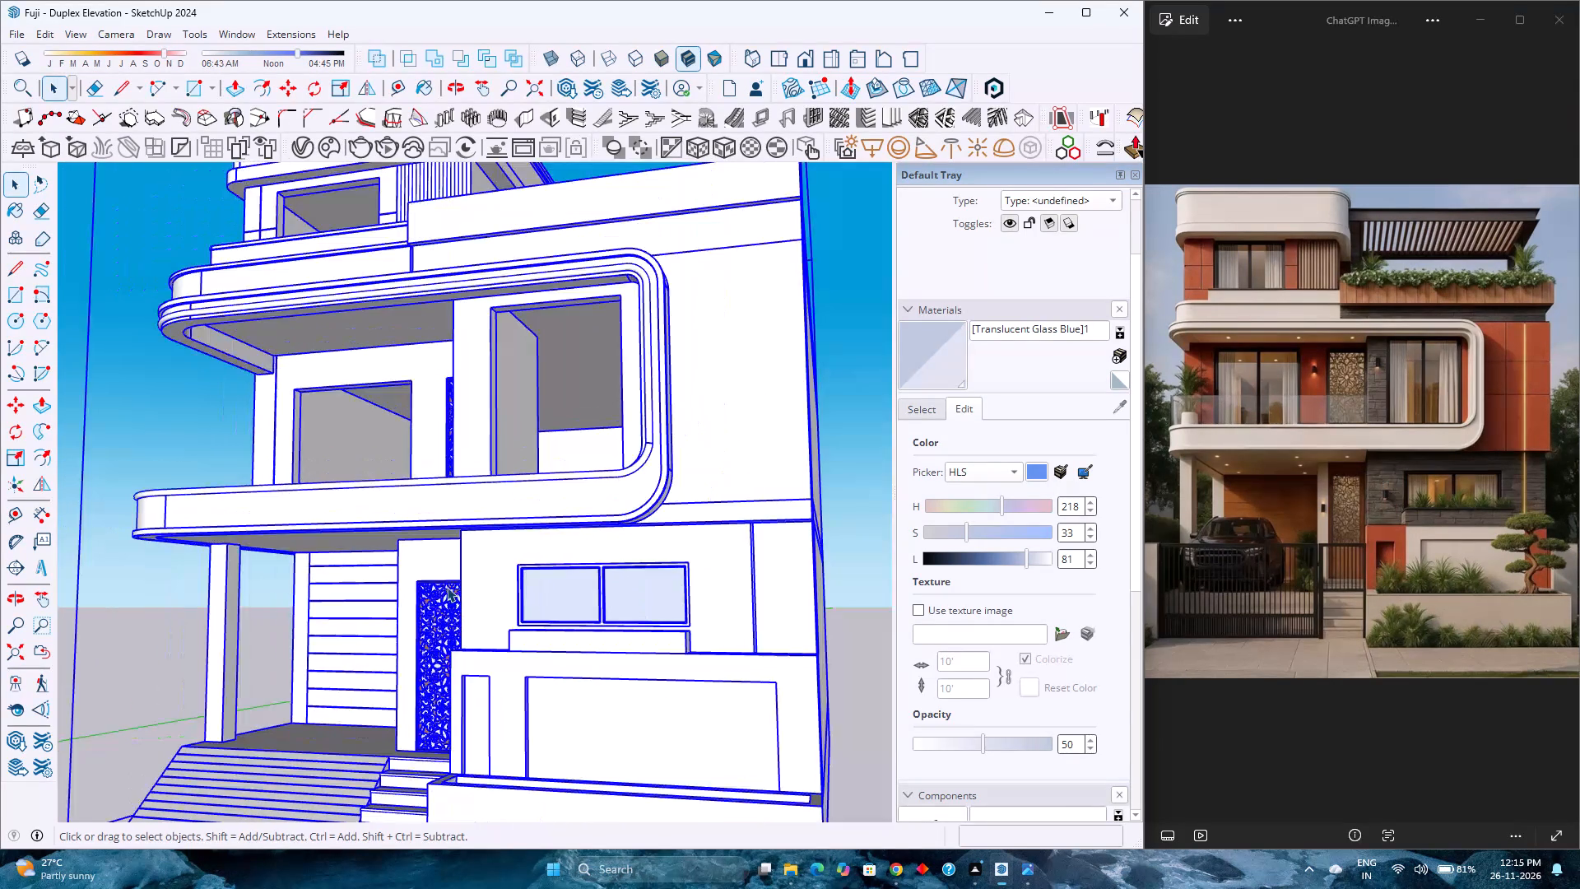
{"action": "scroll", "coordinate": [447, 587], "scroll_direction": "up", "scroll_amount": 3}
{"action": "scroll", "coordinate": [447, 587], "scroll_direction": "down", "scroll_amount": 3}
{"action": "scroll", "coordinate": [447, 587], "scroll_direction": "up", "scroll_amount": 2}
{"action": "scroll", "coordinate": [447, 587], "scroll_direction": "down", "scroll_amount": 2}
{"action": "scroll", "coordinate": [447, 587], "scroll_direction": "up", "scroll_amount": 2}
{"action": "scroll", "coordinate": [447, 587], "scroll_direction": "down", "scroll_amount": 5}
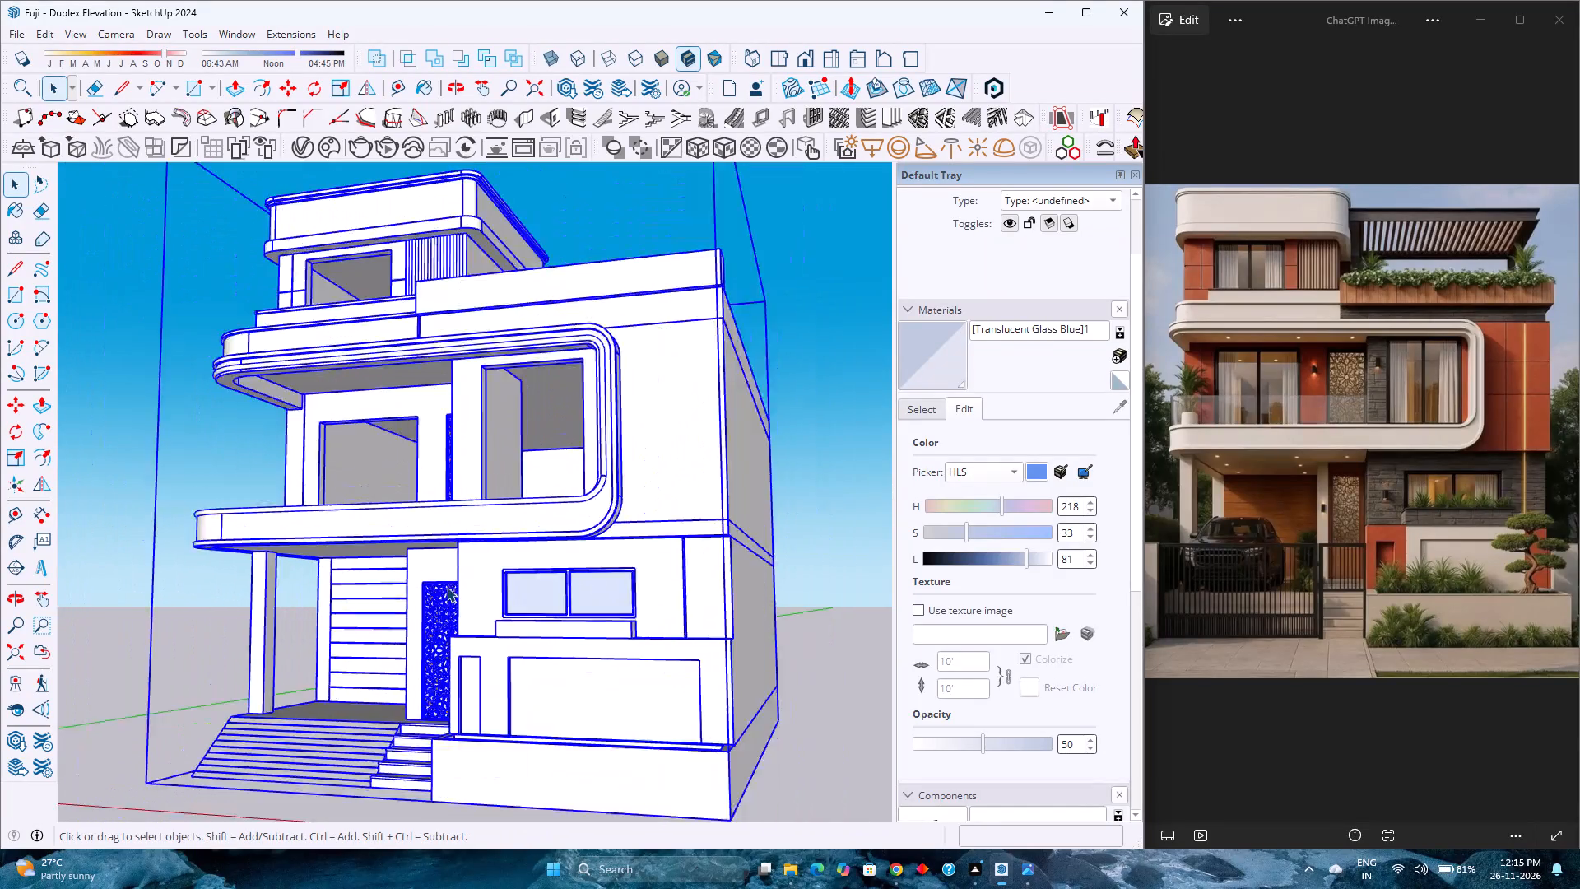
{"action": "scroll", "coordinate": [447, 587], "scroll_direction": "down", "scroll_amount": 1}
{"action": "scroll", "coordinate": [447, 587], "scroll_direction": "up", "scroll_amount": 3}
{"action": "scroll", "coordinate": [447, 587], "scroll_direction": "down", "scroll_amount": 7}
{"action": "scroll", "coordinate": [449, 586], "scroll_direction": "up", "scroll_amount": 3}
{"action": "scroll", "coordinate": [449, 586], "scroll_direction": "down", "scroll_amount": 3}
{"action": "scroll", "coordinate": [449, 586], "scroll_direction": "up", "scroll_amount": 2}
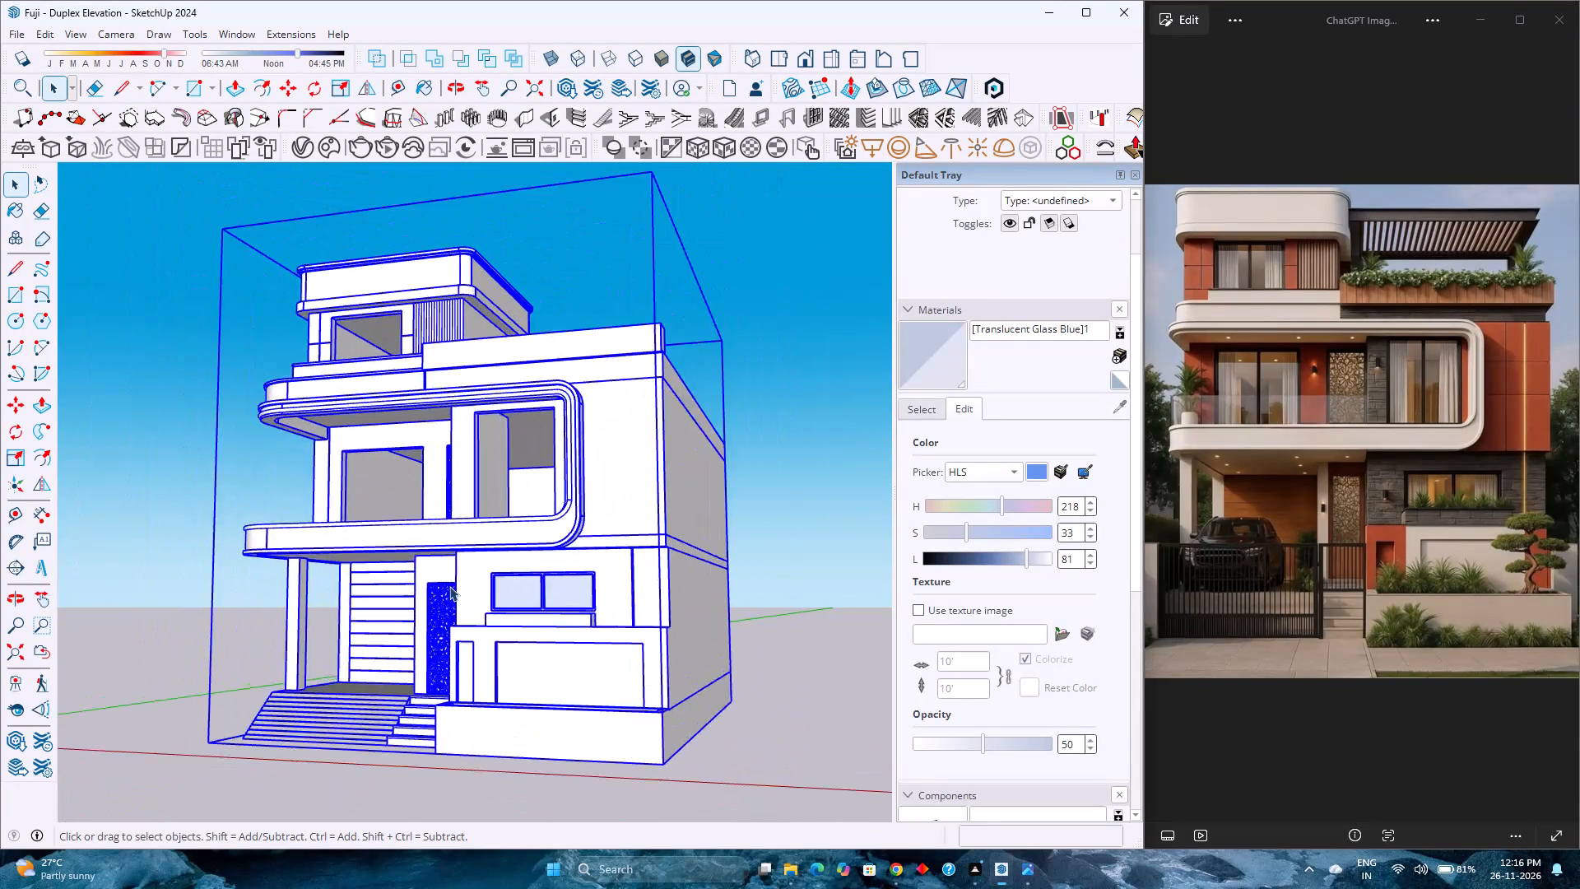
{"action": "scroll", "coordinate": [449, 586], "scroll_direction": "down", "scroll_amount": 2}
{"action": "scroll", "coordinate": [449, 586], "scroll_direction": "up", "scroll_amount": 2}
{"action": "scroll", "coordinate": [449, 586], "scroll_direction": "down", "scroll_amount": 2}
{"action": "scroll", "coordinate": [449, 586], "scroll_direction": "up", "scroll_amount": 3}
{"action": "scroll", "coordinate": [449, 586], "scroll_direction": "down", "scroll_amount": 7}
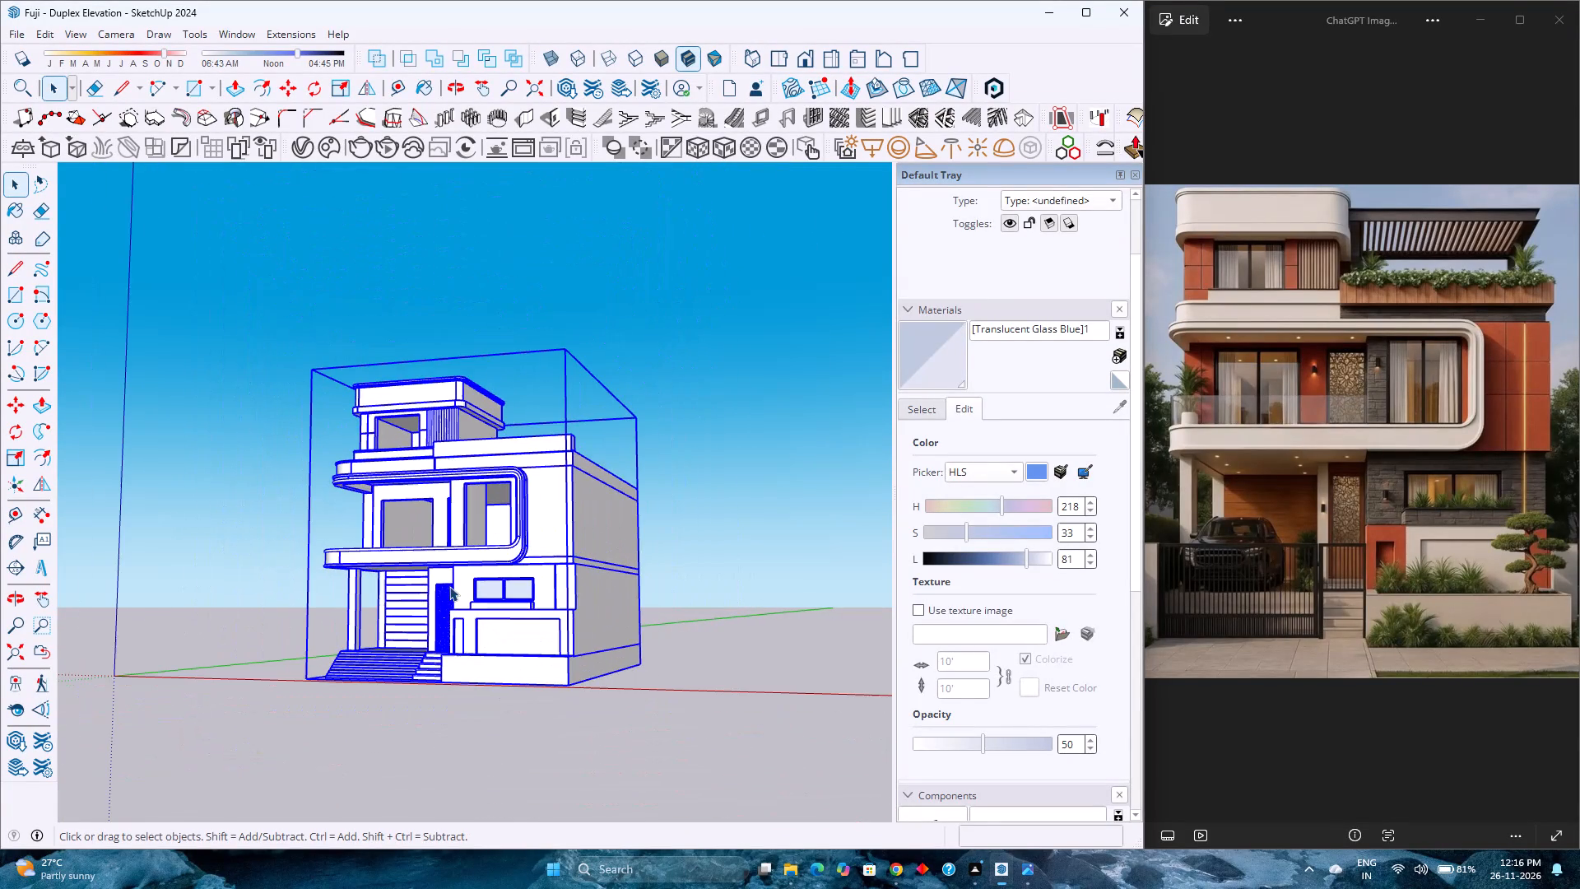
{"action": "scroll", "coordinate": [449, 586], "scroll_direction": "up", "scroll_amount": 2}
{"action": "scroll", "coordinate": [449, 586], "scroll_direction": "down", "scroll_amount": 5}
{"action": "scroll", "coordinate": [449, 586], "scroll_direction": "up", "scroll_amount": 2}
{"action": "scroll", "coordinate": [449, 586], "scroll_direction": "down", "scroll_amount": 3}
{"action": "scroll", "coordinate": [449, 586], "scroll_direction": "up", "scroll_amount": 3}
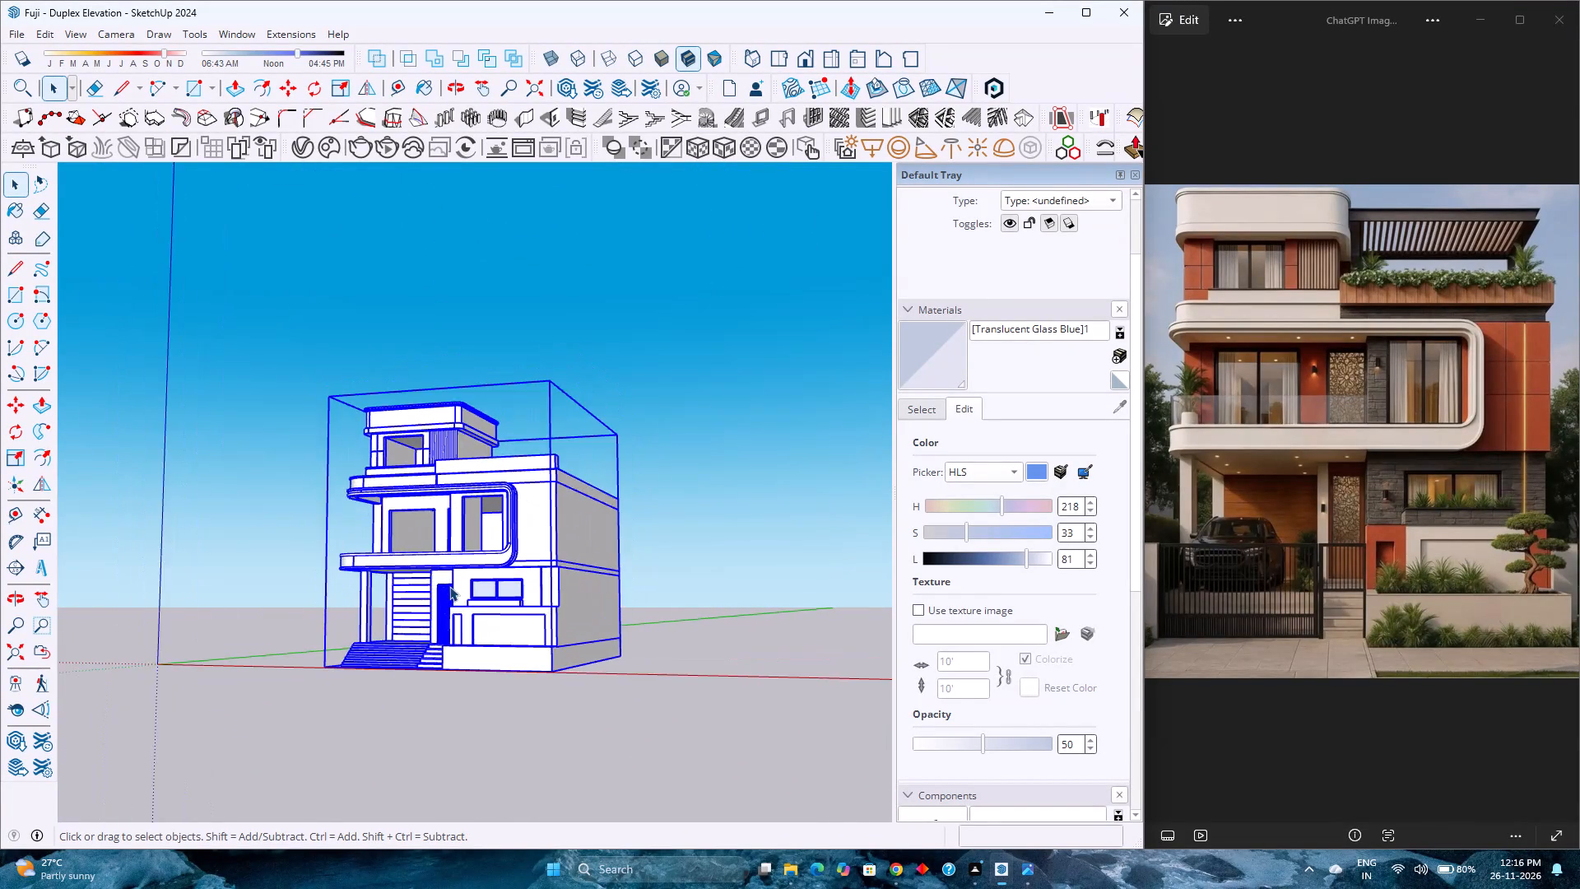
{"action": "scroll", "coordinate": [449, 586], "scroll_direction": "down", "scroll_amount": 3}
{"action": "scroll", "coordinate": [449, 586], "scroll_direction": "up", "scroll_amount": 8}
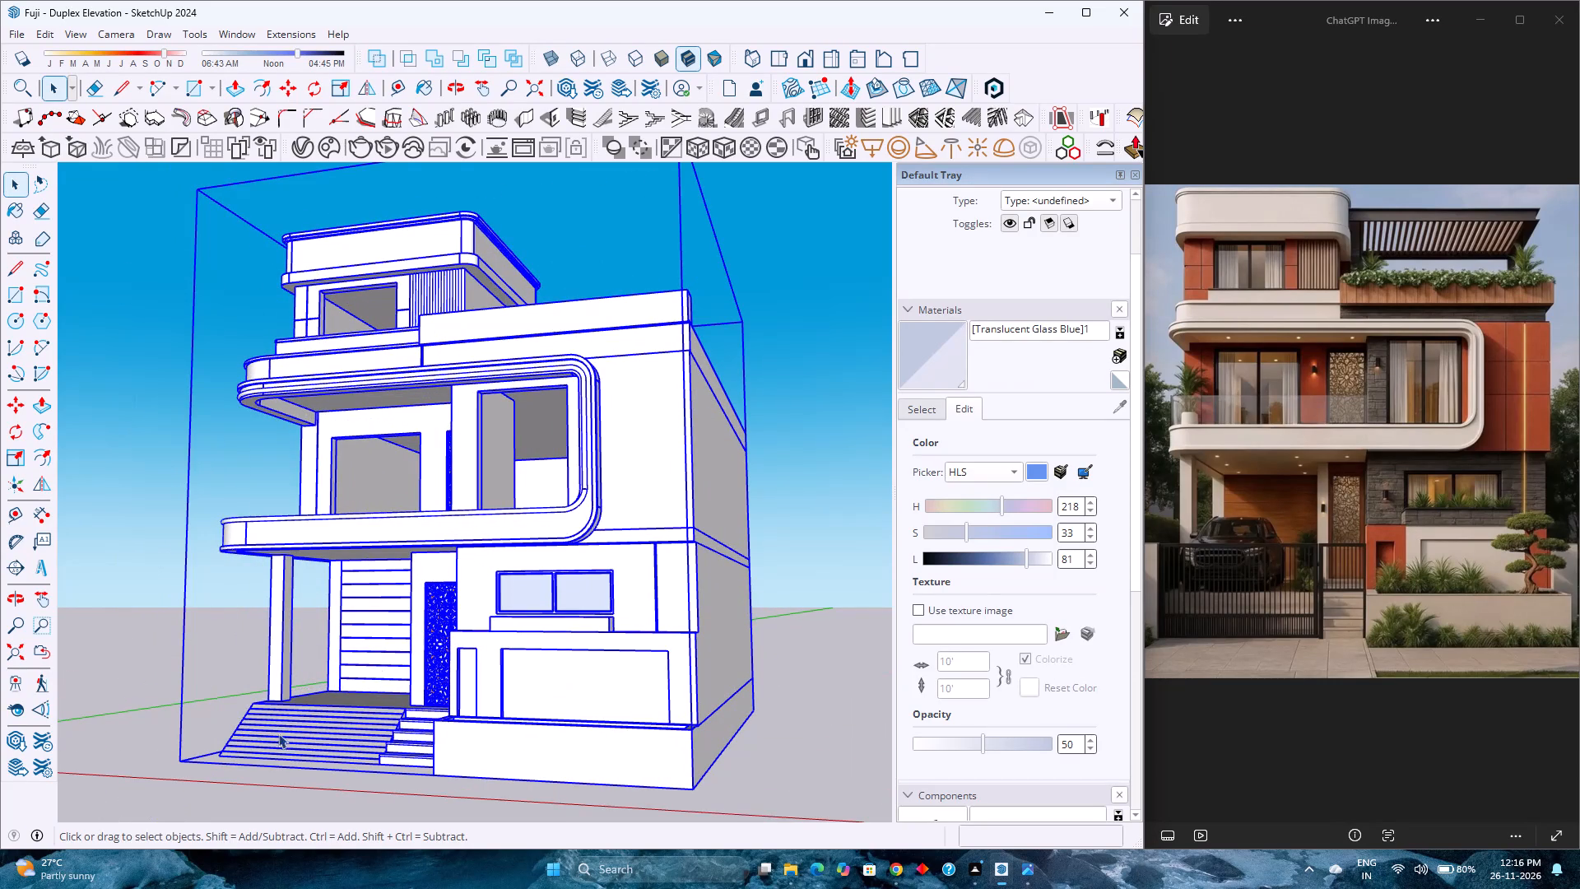
Show the whole duplex in the standard front view again, fitted to the window.
{"action": "left_click", "coordinate": [23, 663]}
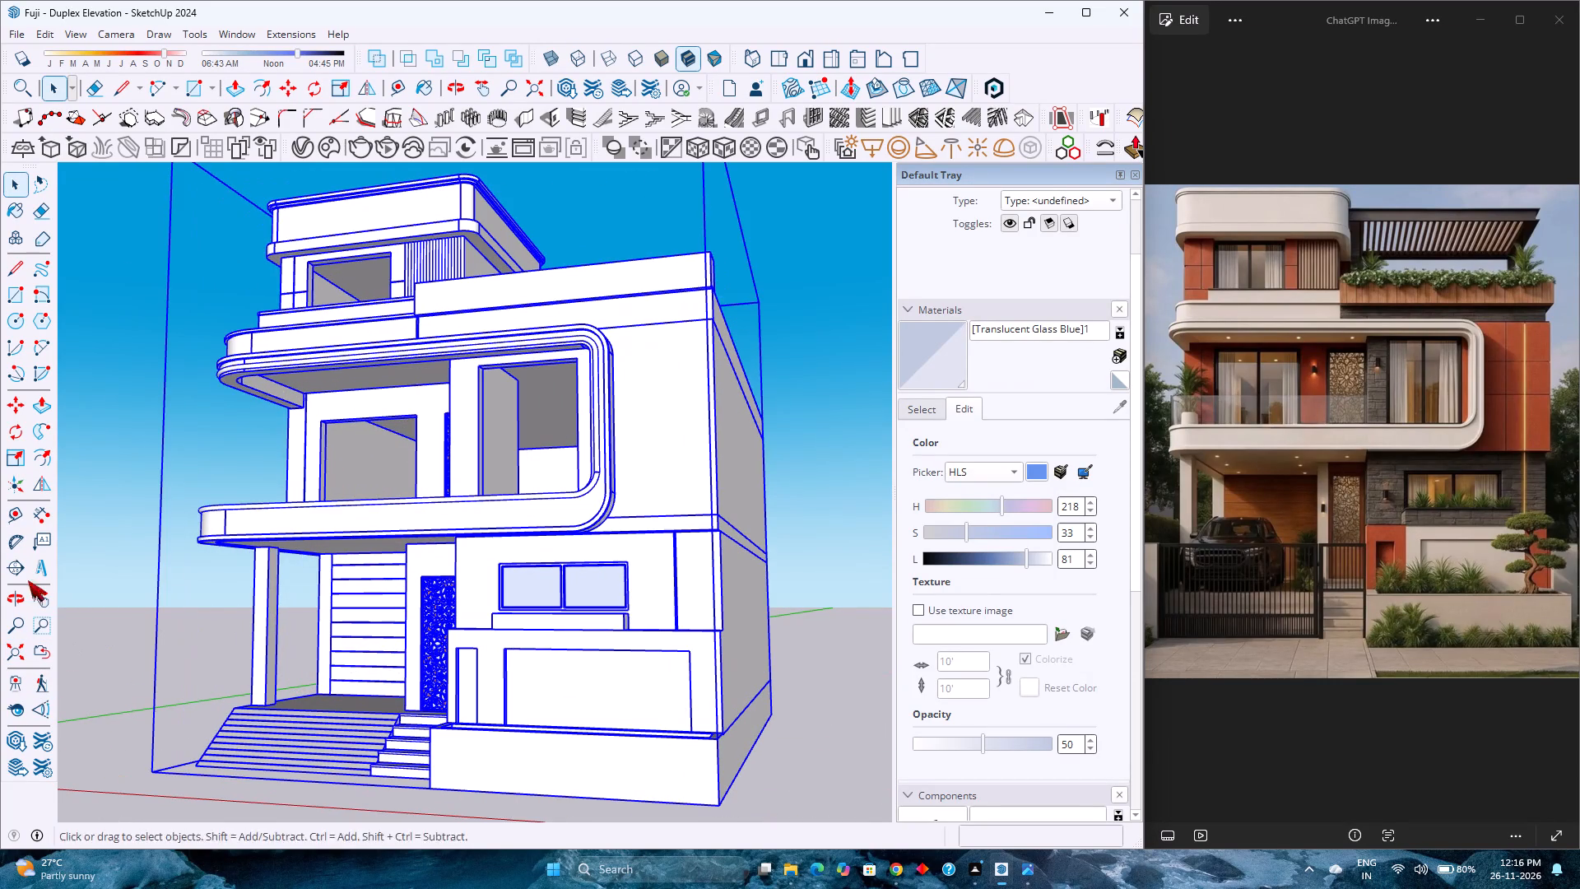
{"action": "left_click", "coordinate": [802, 58]}
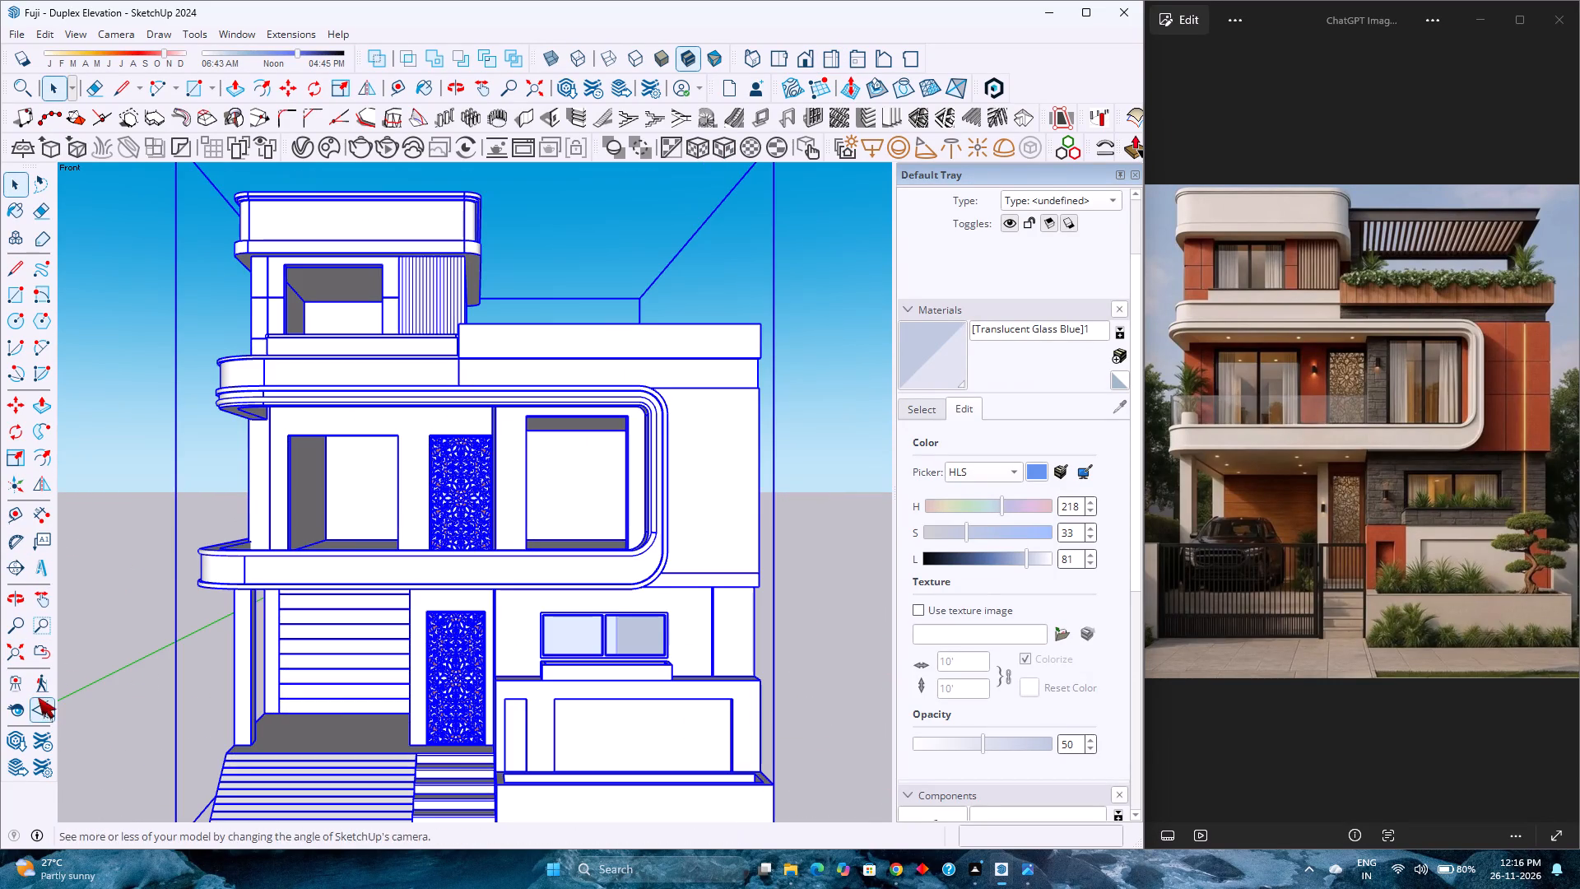
{"action": "left_click", "coordinate": [11, 648]}
Examine the duplex from the porch-side front corner, including the balcony frame, jali screens and entrance steps.
{"action": "scroll", "coordinate": [220, 627], "scroll_direction": "down", "scroll_amount": 1}
{"action": "middle_click_drag", "start_coordinate": [221, 627], "coordinate": [410, 615]}
{"action": "middle_click", "coordinate": [410, 615]}
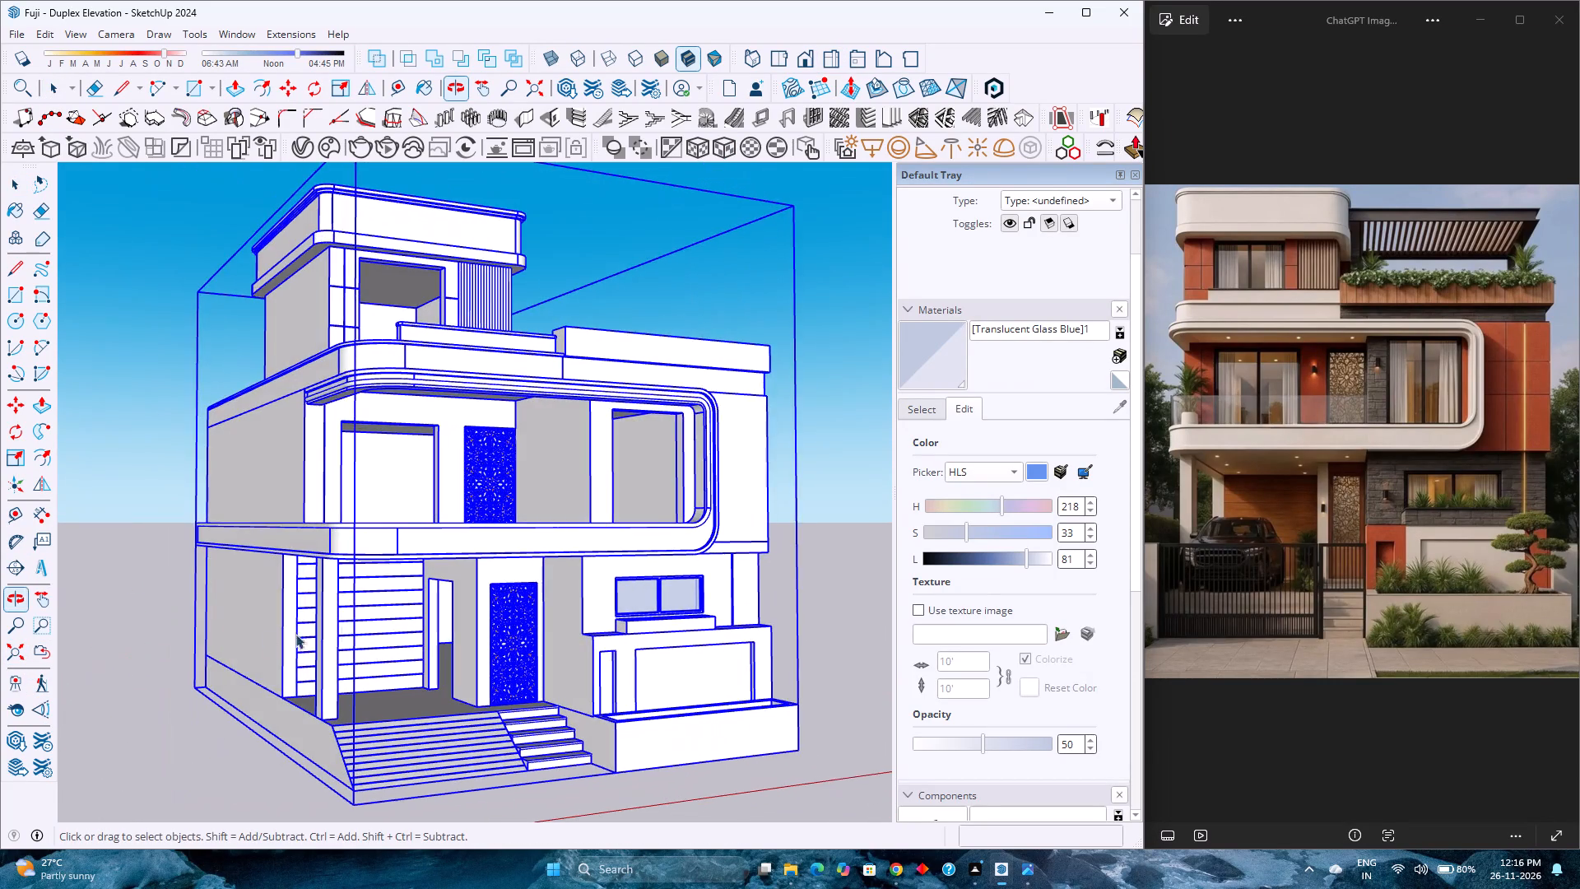
{"action": "scroll", "coordinate": [251, 635], "scroll_direction": "down", "scroll_amount": 5}
{"action": "middle_click_drag", "start_coordinate": [262, 632], "coordinate": [361, 613]}
{"action": "middle_click", "coordinate": [361, 613]}
{"action": "scroll", "coordinate": [351, 698], "scroll_direction": "up", "scroll_amount": 2}
{"action": "scroll", "coordinate": [351, 698], "scroll_direction": "down", "scroll_amount": 3}
{"action": "scroll", "coordinate": [351, 698], "scroll_direction": "up", "scroll_amount": 2}
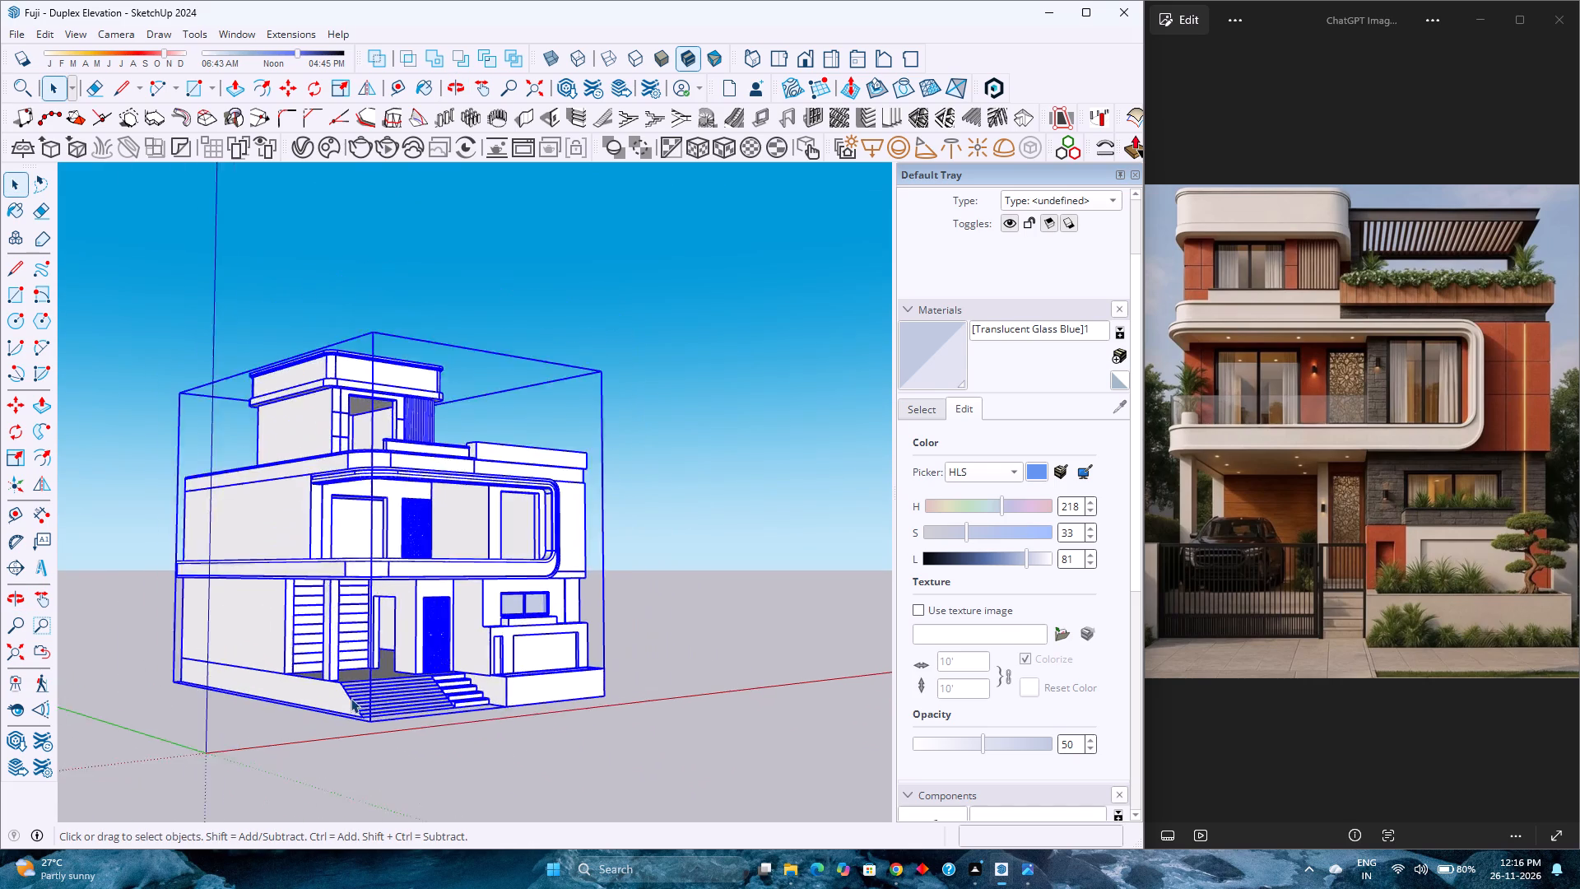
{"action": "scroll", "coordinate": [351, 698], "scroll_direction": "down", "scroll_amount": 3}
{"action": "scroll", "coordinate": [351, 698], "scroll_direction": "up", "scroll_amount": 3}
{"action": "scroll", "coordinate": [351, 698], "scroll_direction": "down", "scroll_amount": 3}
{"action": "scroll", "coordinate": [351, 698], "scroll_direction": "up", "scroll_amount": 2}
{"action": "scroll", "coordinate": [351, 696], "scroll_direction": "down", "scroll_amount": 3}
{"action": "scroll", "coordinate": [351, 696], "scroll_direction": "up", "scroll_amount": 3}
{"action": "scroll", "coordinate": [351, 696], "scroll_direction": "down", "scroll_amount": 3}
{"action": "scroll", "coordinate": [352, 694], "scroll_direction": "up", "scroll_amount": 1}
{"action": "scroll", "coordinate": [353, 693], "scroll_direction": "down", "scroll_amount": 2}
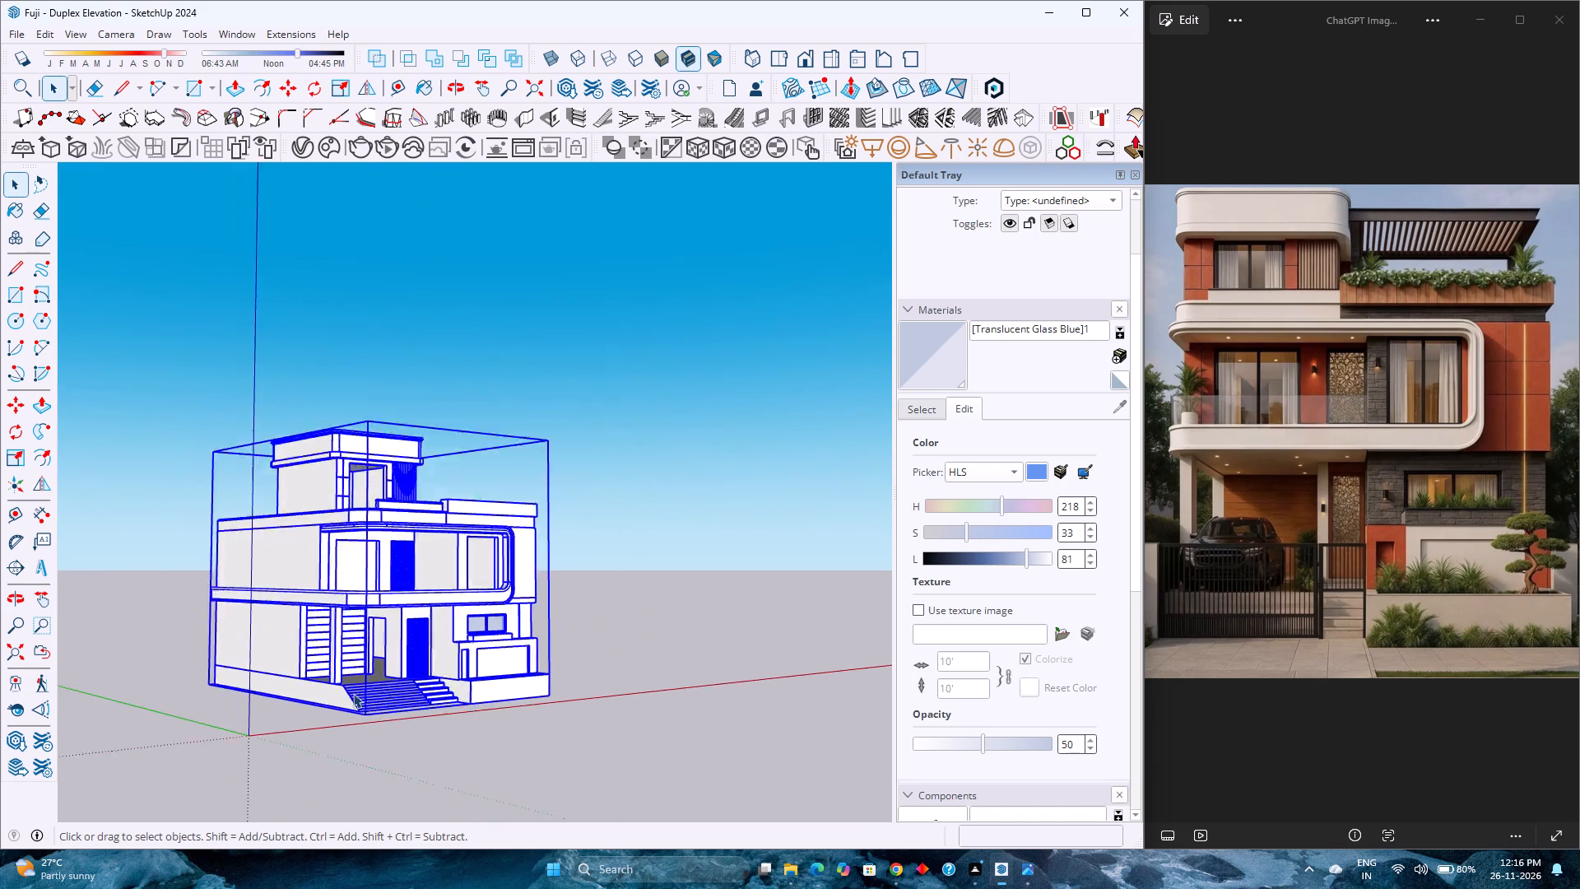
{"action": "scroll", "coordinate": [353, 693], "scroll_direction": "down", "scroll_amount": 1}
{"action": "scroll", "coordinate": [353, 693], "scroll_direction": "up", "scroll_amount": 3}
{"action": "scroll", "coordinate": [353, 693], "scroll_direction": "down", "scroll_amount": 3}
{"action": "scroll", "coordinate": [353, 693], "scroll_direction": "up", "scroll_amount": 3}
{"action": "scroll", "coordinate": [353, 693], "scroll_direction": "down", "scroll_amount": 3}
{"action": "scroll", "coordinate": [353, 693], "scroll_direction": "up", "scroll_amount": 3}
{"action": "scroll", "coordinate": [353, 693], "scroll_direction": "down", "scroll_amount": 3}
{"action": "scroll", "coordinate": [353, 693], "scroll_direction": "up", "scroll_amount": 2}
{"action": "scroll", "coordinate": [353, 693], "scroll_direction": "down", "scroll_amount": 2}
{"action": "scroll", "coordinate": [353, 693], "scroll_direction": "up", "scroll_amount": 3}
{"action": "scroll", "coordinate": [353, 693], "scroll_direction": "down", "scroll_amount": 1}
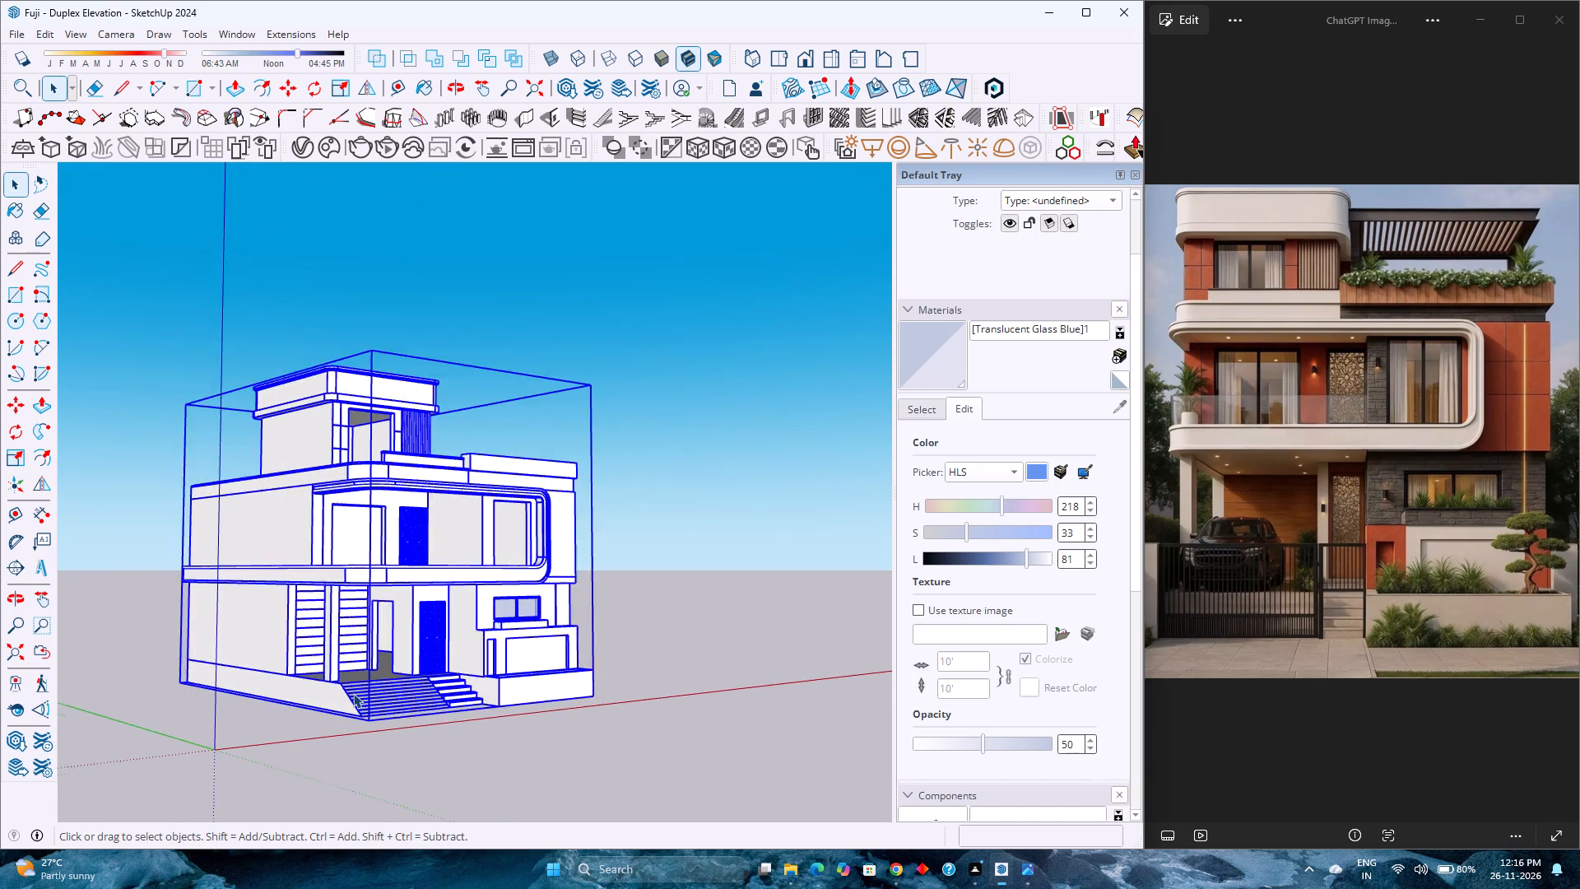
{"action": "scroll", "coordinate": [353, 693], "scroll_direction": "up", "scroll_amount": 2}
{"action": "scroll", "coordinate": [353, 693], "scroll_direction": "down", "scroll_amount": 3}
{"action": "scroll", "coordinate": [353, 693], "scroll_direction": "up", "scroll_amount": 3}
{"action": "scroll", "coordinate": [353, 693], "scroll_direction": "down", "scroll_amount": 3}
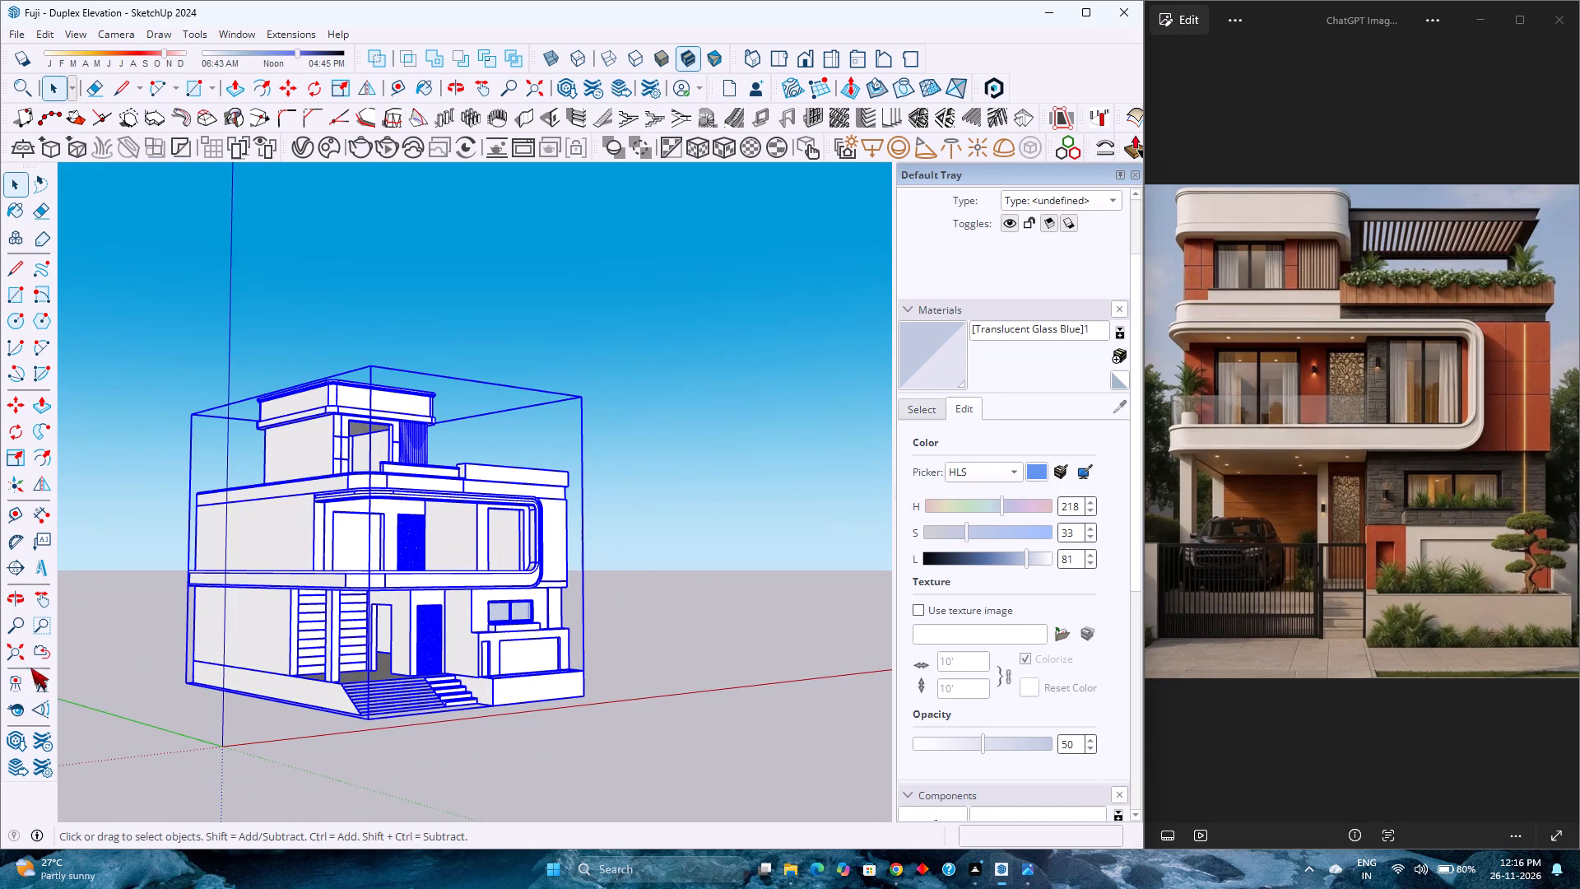
Fit the whole duplex to the window as seen from the porch-side front corner.
{"action": "left_click", "coordinate": [19, 655]}
{"action": "scroll", "coordinate": [313, 598], "scroll_direction": "down", "scroll_amount": 2}
{"action": "scroll", "coordinate": [313, 598], "scroll_direction": "up", "scroll_amount": 2}
{"action": "scroll", "coordinate": [313, 598], "scroll_direction": "down", "scroll_amount": 2}
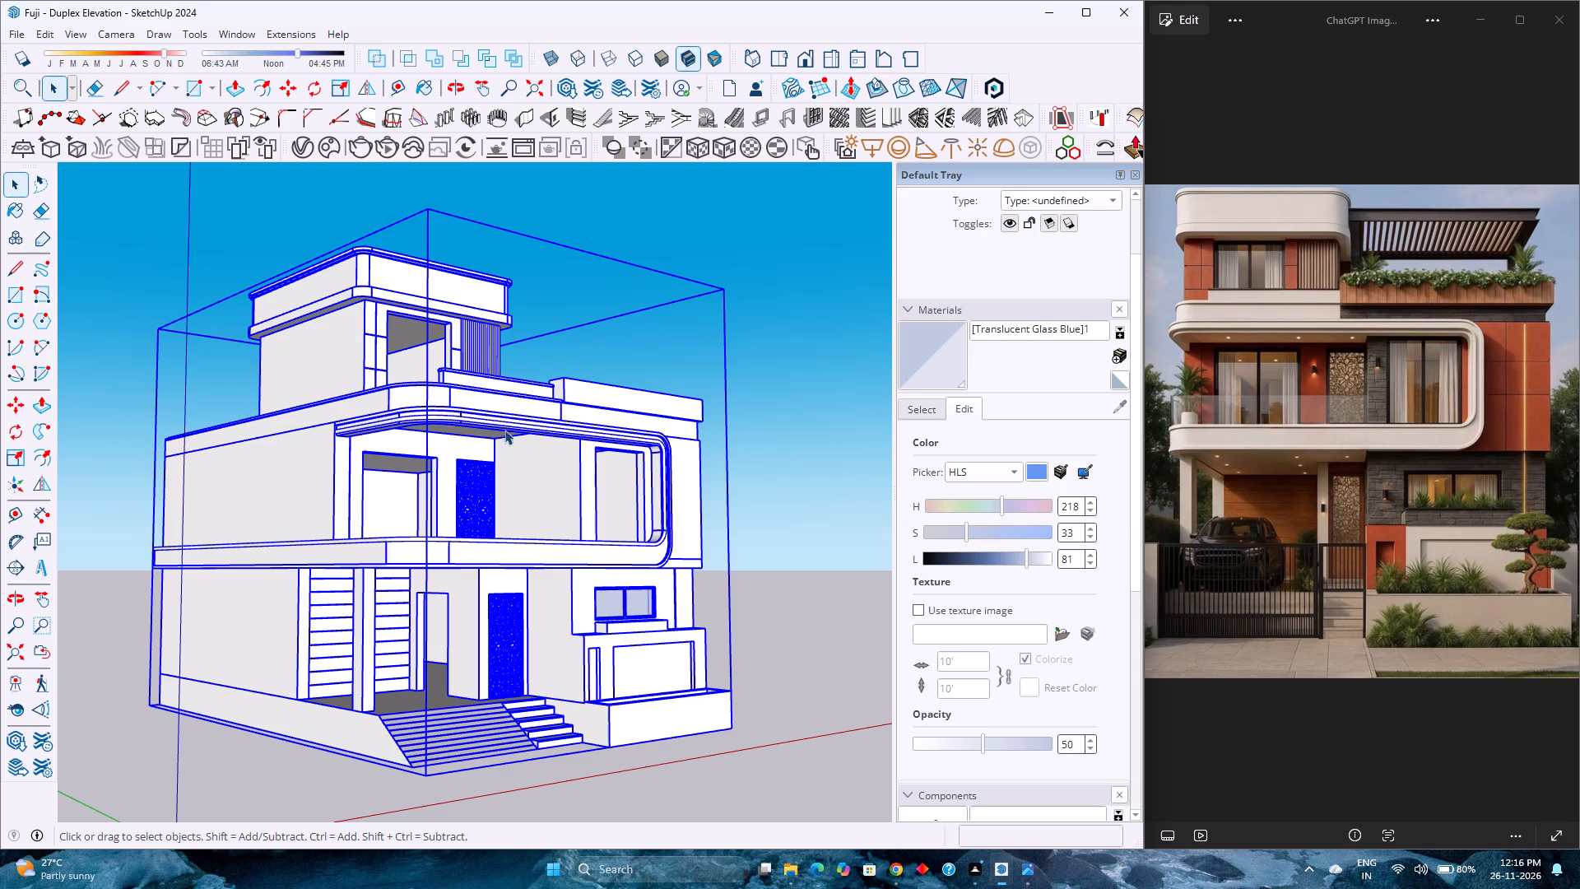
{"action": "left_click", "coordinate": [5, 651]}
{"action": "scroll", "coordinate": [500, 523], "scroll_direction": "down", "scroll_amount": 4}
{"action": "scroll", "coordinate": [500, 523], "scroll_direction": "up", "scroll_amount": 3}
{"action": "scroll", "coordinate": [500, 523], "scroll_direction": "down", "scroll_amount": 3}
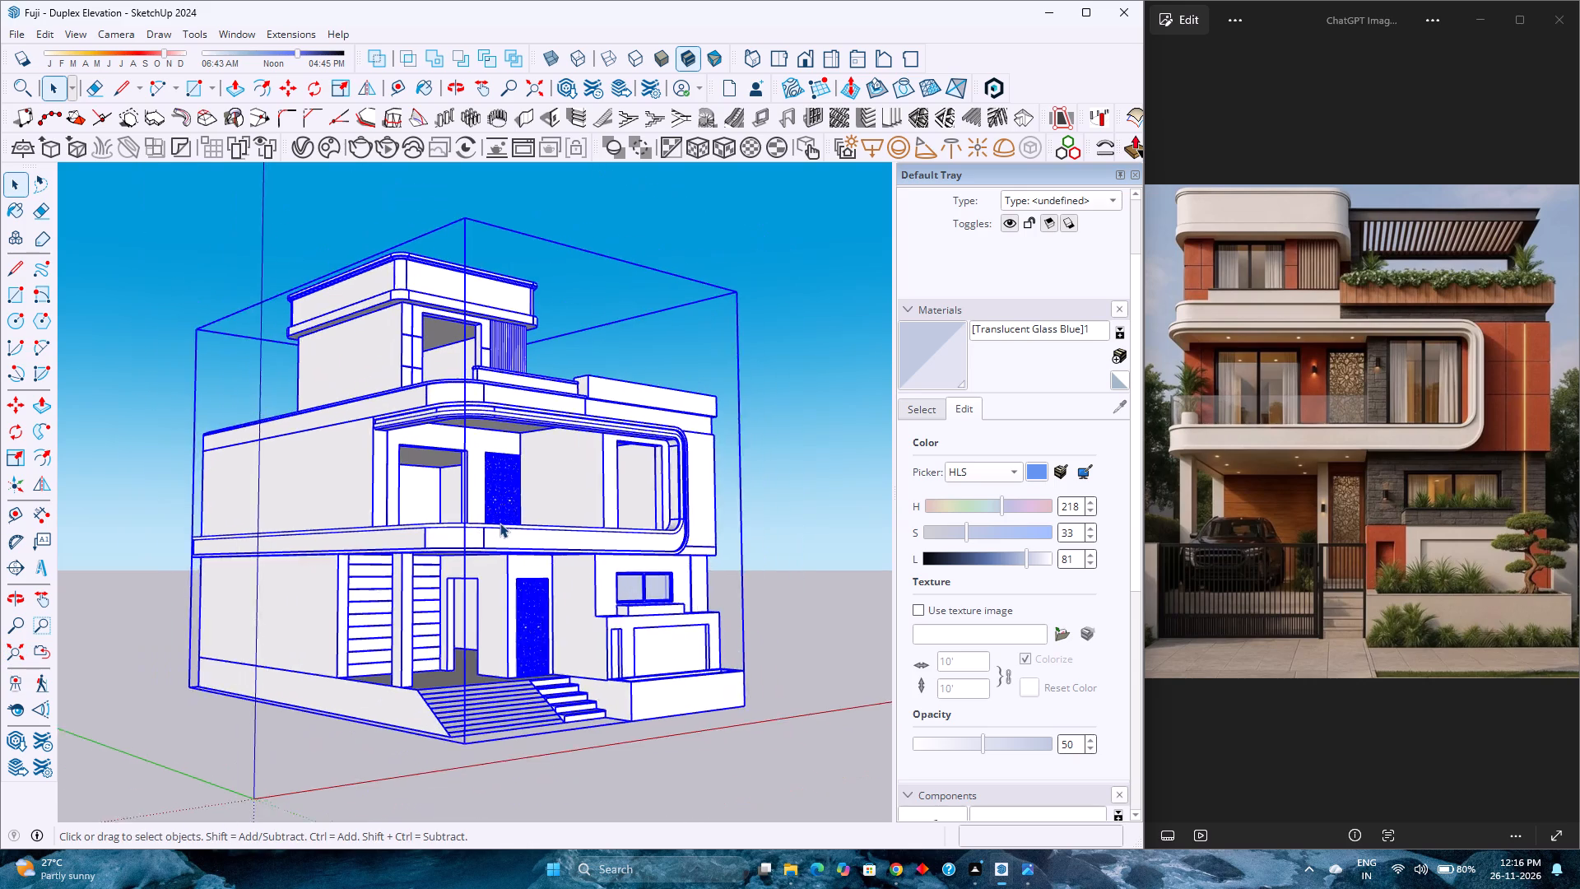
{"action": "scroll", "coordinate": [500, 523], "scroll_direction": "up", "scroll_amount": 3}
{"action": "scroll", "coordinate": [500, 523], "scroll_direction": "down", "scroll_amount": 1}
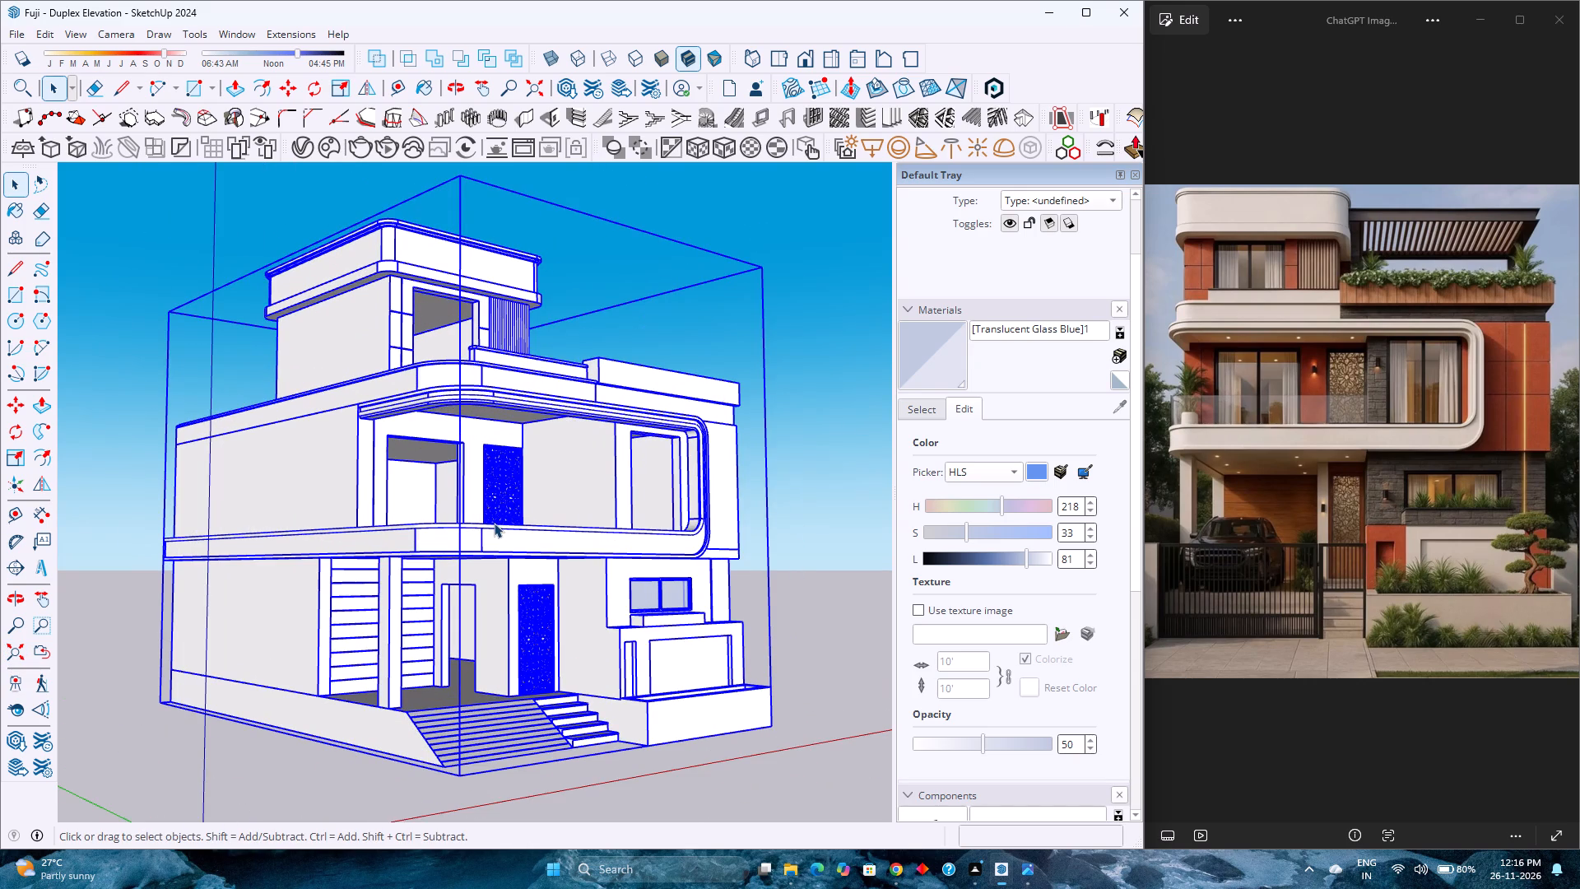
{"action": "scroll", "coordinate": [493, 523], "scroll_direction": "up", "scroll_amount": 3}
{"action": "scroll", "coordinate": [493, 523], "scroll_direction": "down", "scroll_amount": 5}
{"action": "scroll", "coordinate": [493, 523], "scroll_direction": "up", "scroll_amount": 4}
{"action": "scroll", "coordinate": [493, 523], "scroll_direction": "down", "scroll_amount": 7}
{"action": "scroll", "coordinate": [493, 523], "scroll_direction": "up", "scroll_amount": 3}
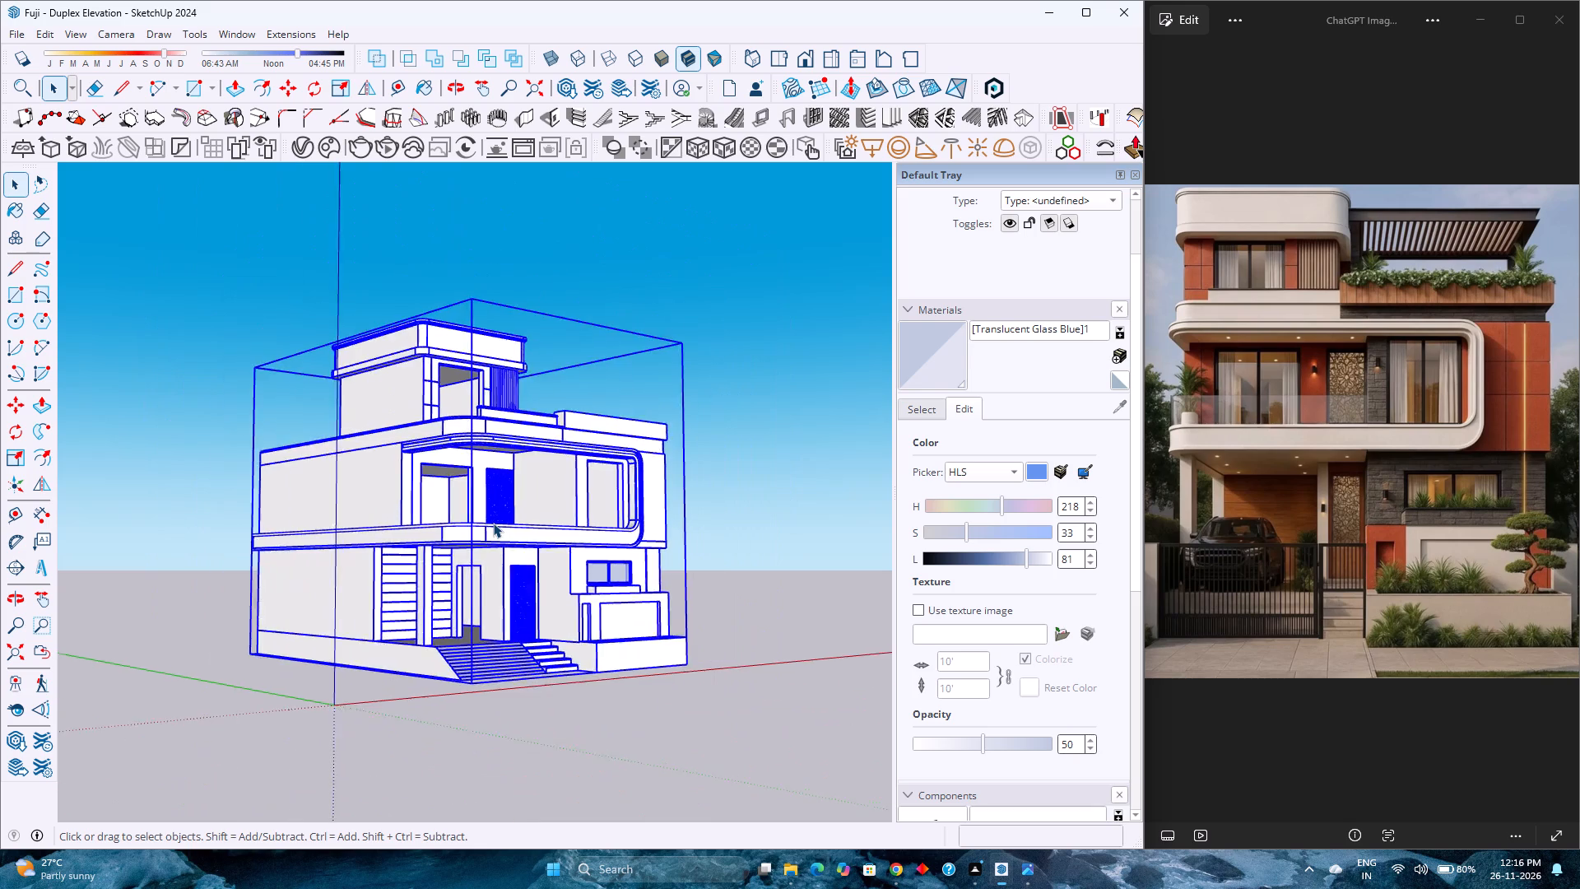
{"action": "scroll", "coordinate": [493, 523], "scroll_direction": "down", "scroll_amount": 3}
Show the whole duplex in the standard front view and examine the facade's openings, jali screens and balcony frame.
{"action": "left_click", "coordinate": [802, 57]}
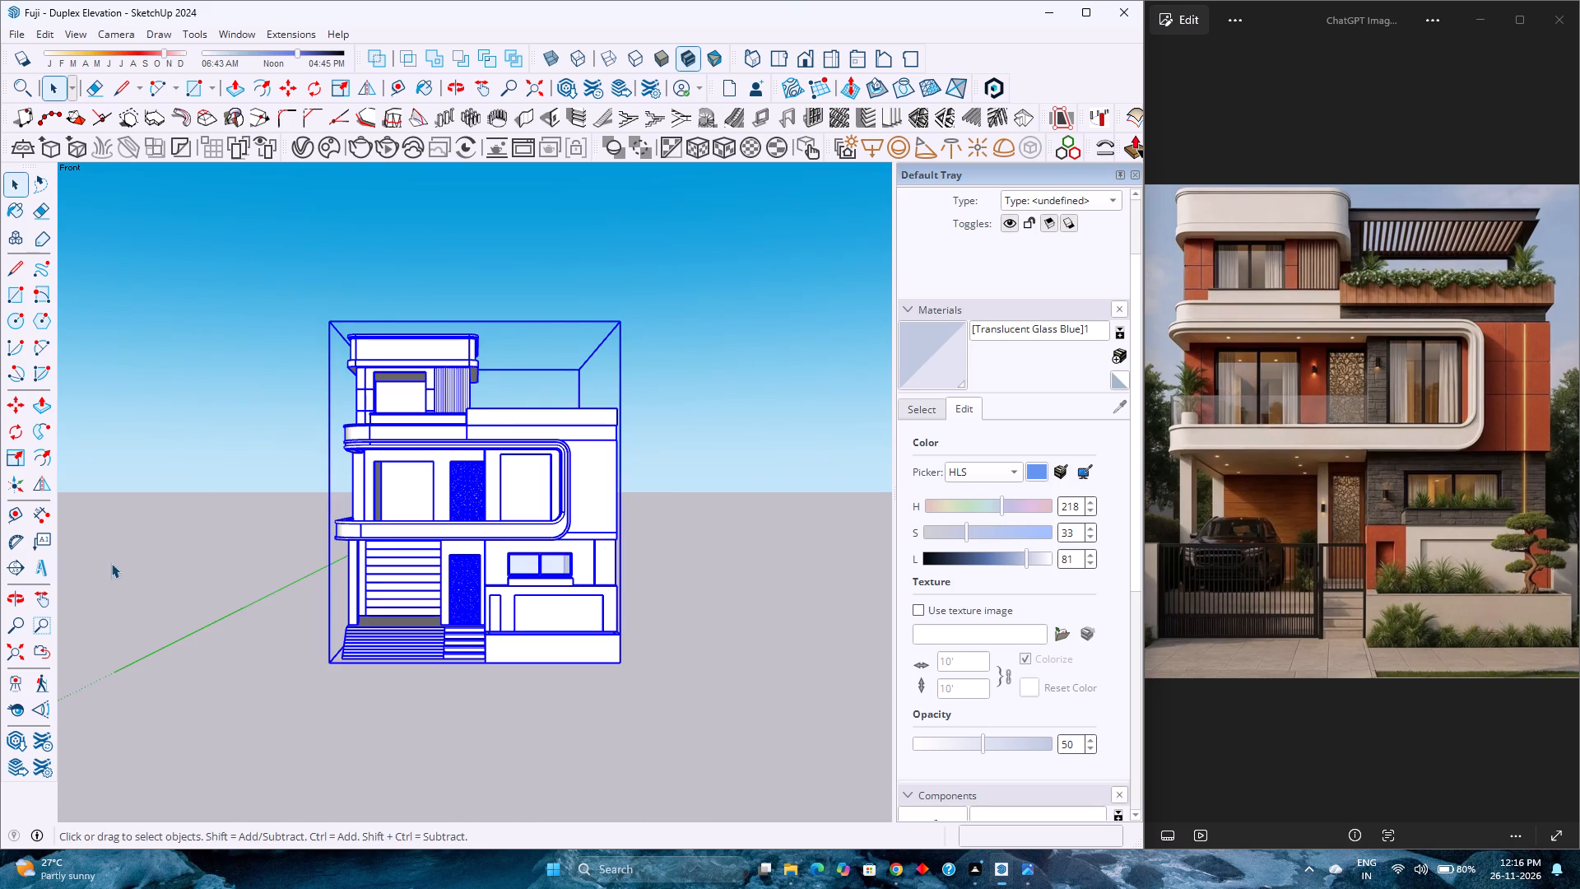
{"action": "left_click", "coordinate": [21, 649]}
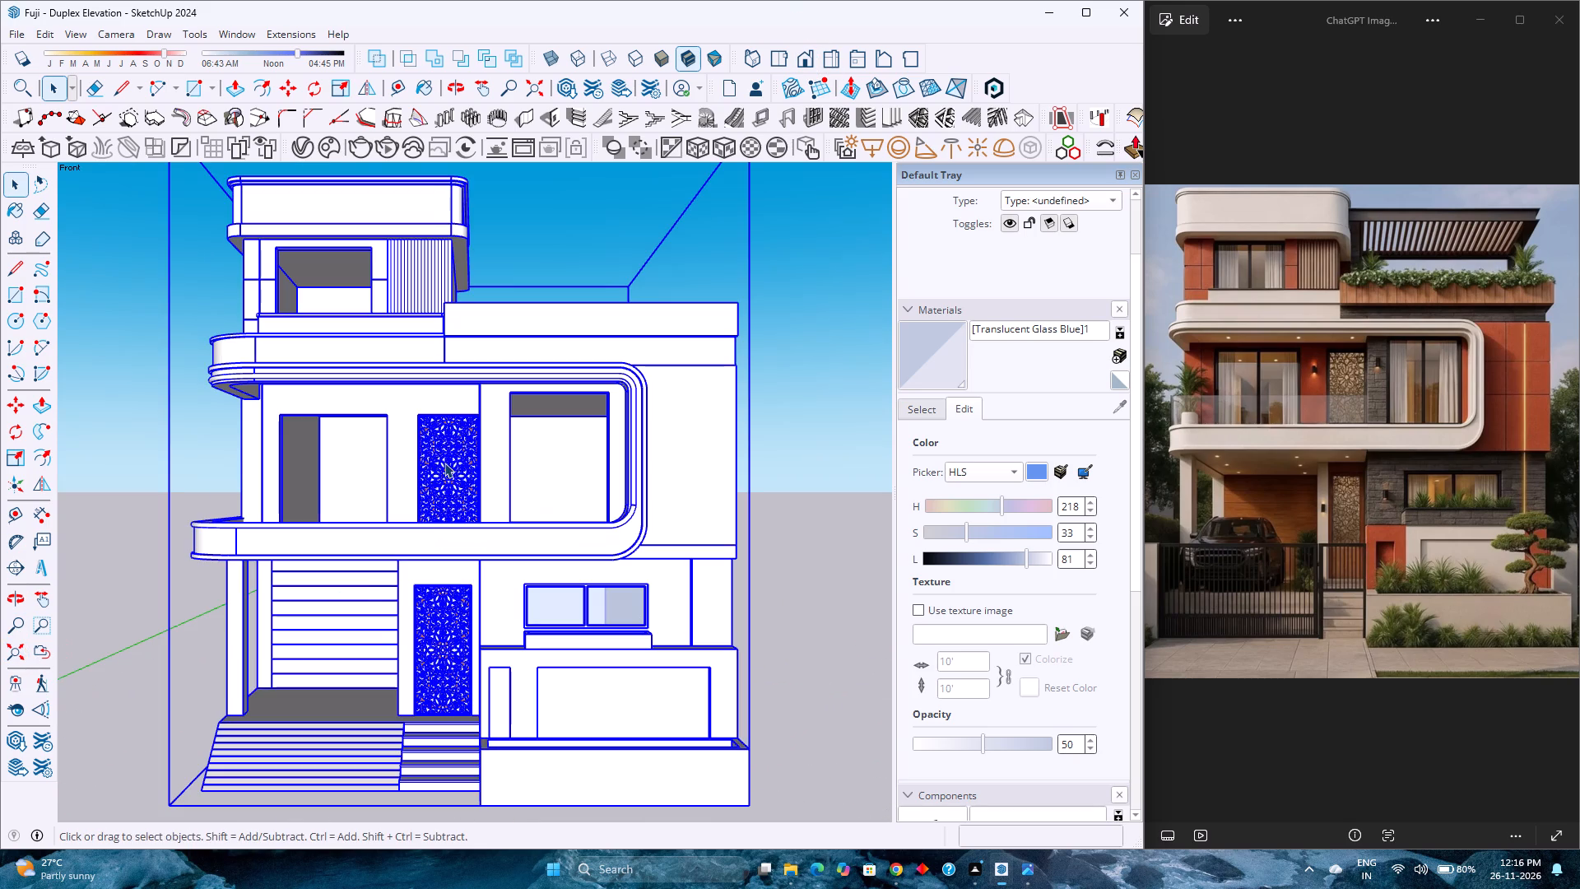
{"action": "scroll", "coordinate": [425, 611], "scroll_direction": "down", "scroll_amount": 4}
{"action": "scroll", "coordinate": [425, 611], "scroll_direction": "up", "scroll_amount": 3}
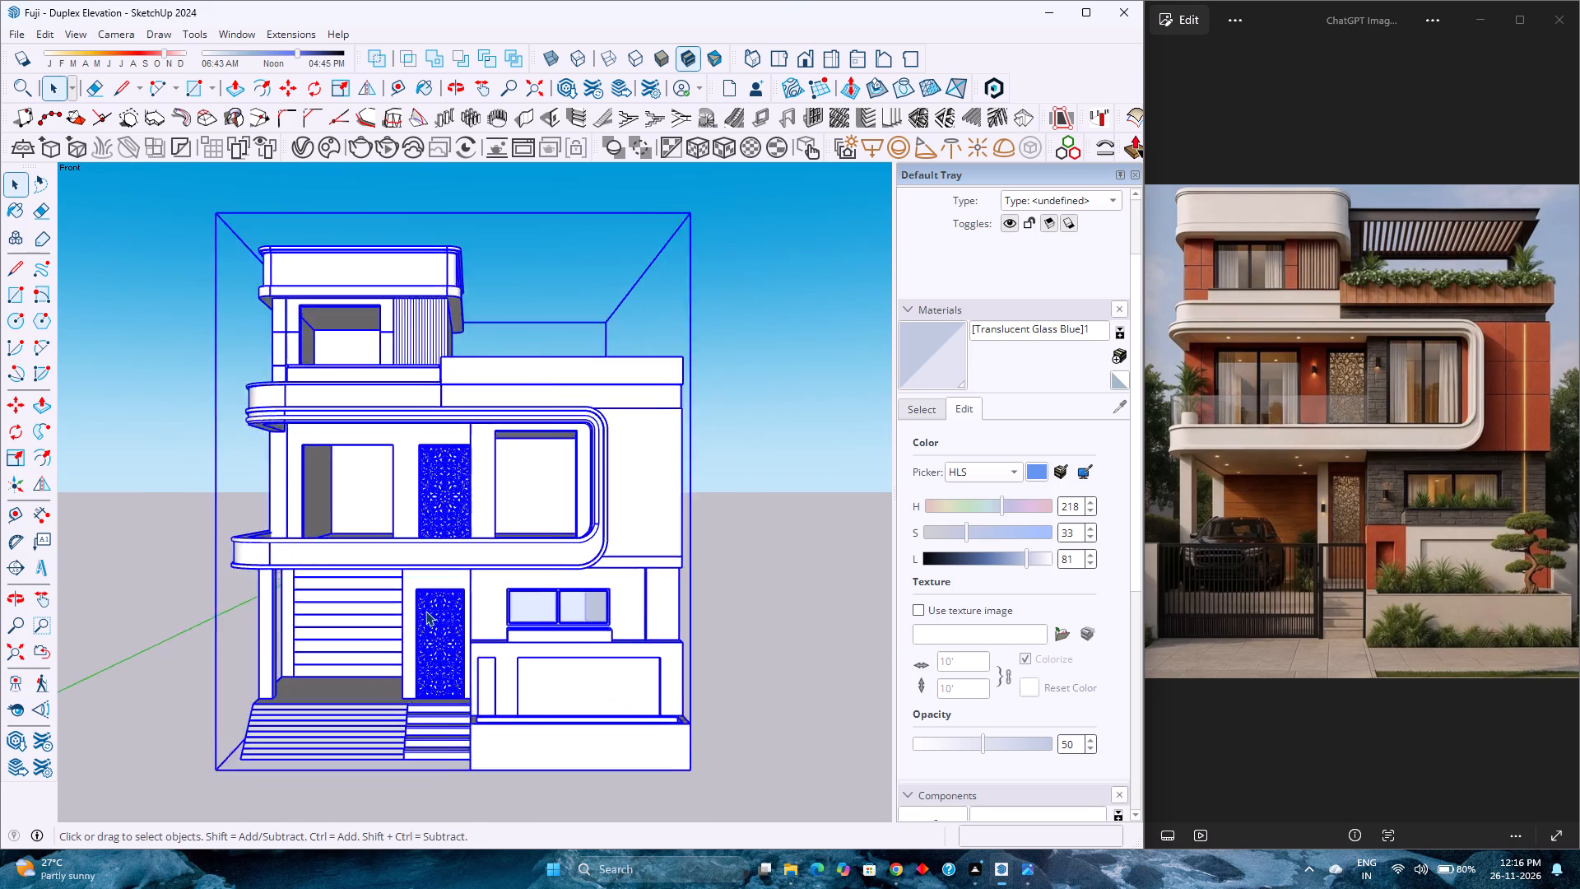
{"action": "scroll", "coordinate": [425, 611], "scroll_direction": "down", "scroll_amount": 4}
{"action": "scroll", "coordinate": [425, 611], "scroll_direction": "up", "scroll_amount": 4}
{"action": "scroll", "coordinate": [425, 611], "scroll_direction": "down", "scroll_amount": 4}
{"action": "scroll", "coordinate": [474, 562], "scroll_direction": "up", "scroll_amount": 4}
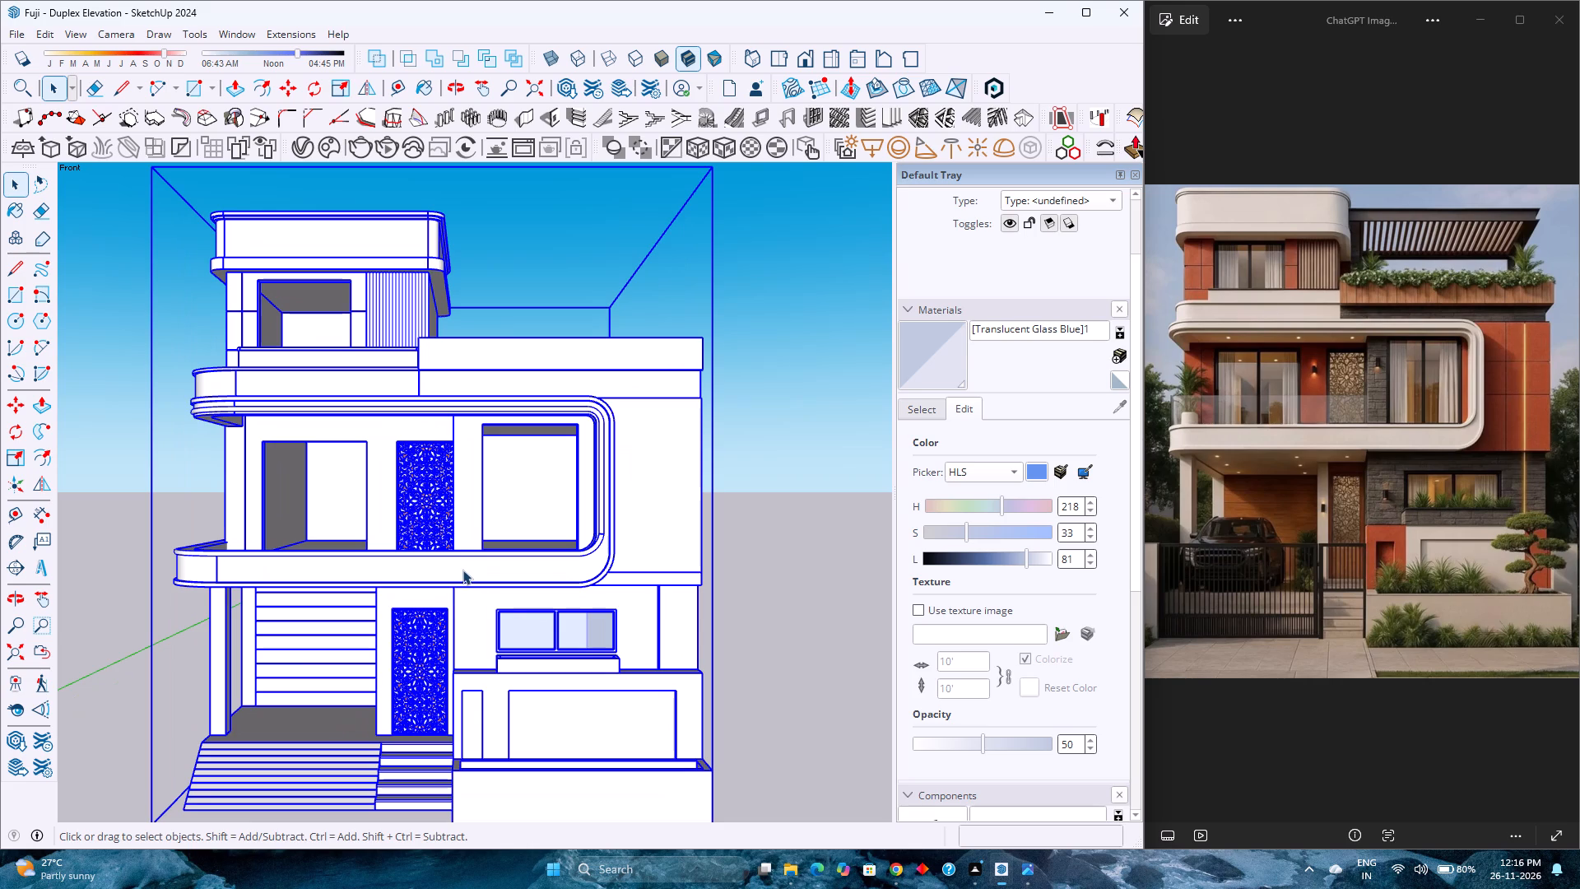
{"action": "scroll", "coordinate": [478, 579], "scroll_direction": "down", "scroll_amount": 4}
{"action": "scroll", "coordinate": [478, 579], "scroll_direction": "up", "scroll_amount": 4}
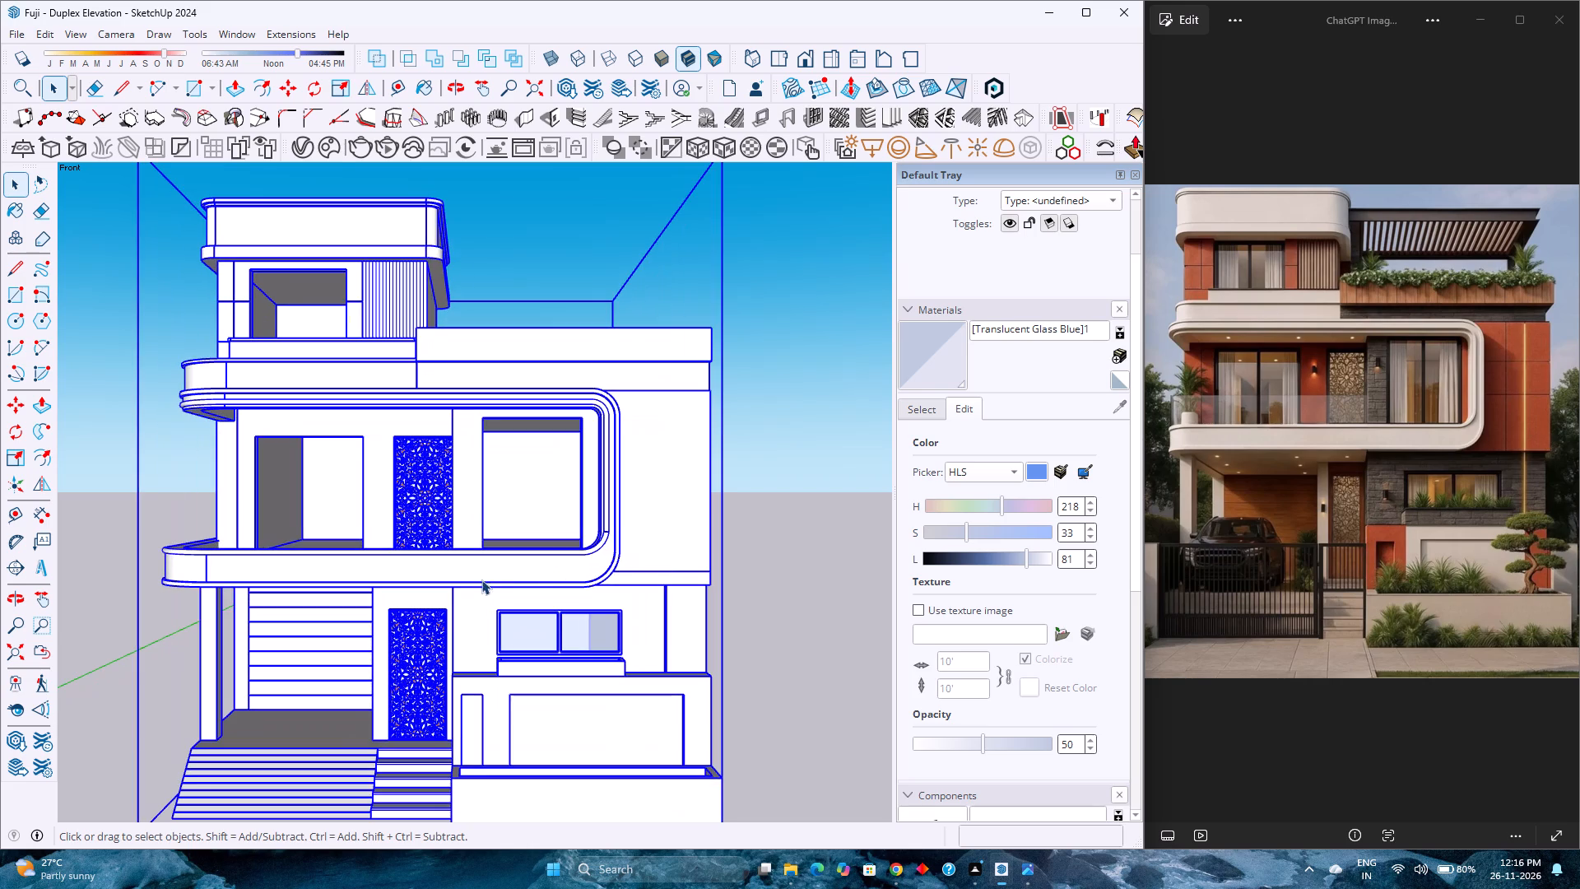
Examine the duplex from above the front, including the roof terrace, parapets, upper room and balcony floor.
{"action": "middle_click_drag", "start_coordinate": [562, 363], "coordinate": [564, 472]}
{"action": "middle_click", "coordinate": [563, 472]}
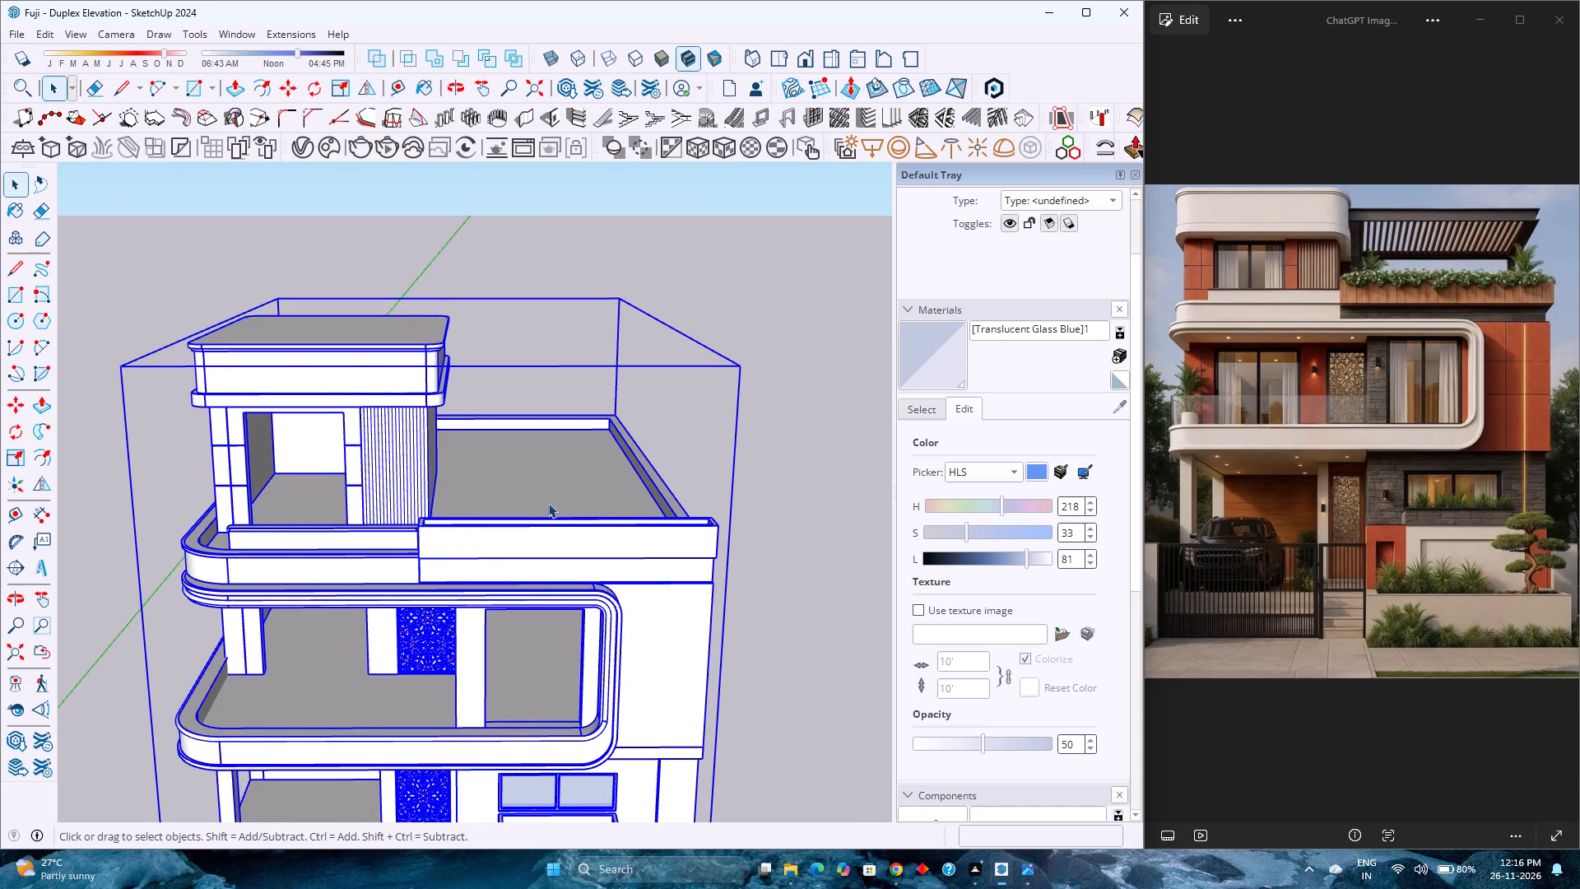
{"action": "middle_click_drag", "start_coordinate": [523, 500], "coordinate": [327, 501]}
{"action": "middle_click", "coordinate": [327, 501]}
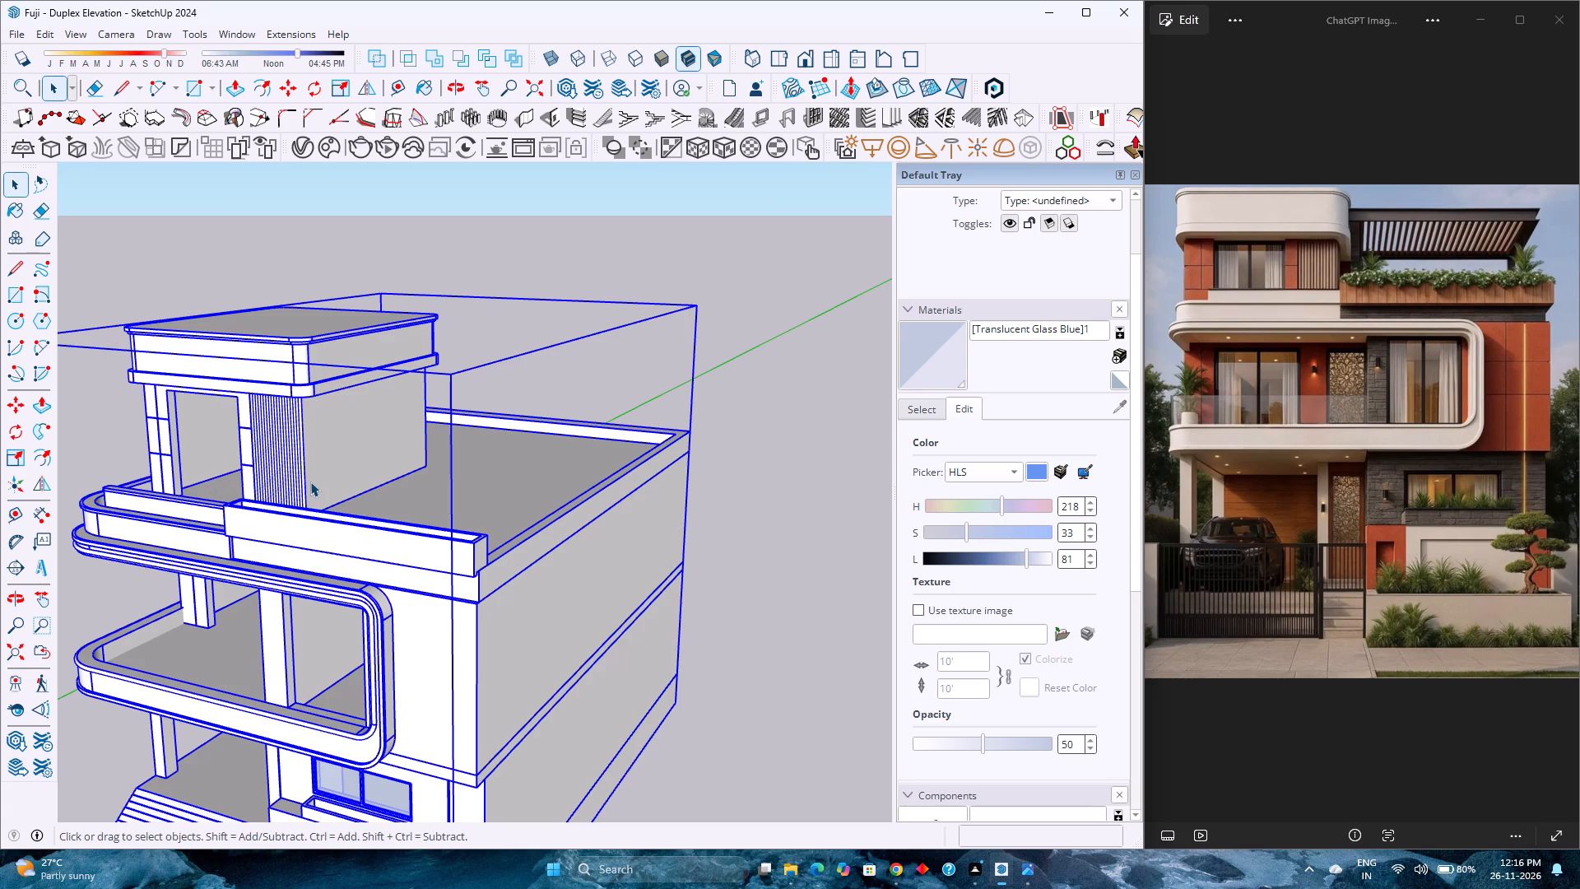
{"action": "middle_click_drag", "start_coordinate": [248, 595], "coordinate": [514, 565]}
{"action": "scroll", "coordinate": [495, 547], "scroll_direction": "down", "scroll_amount": 4}
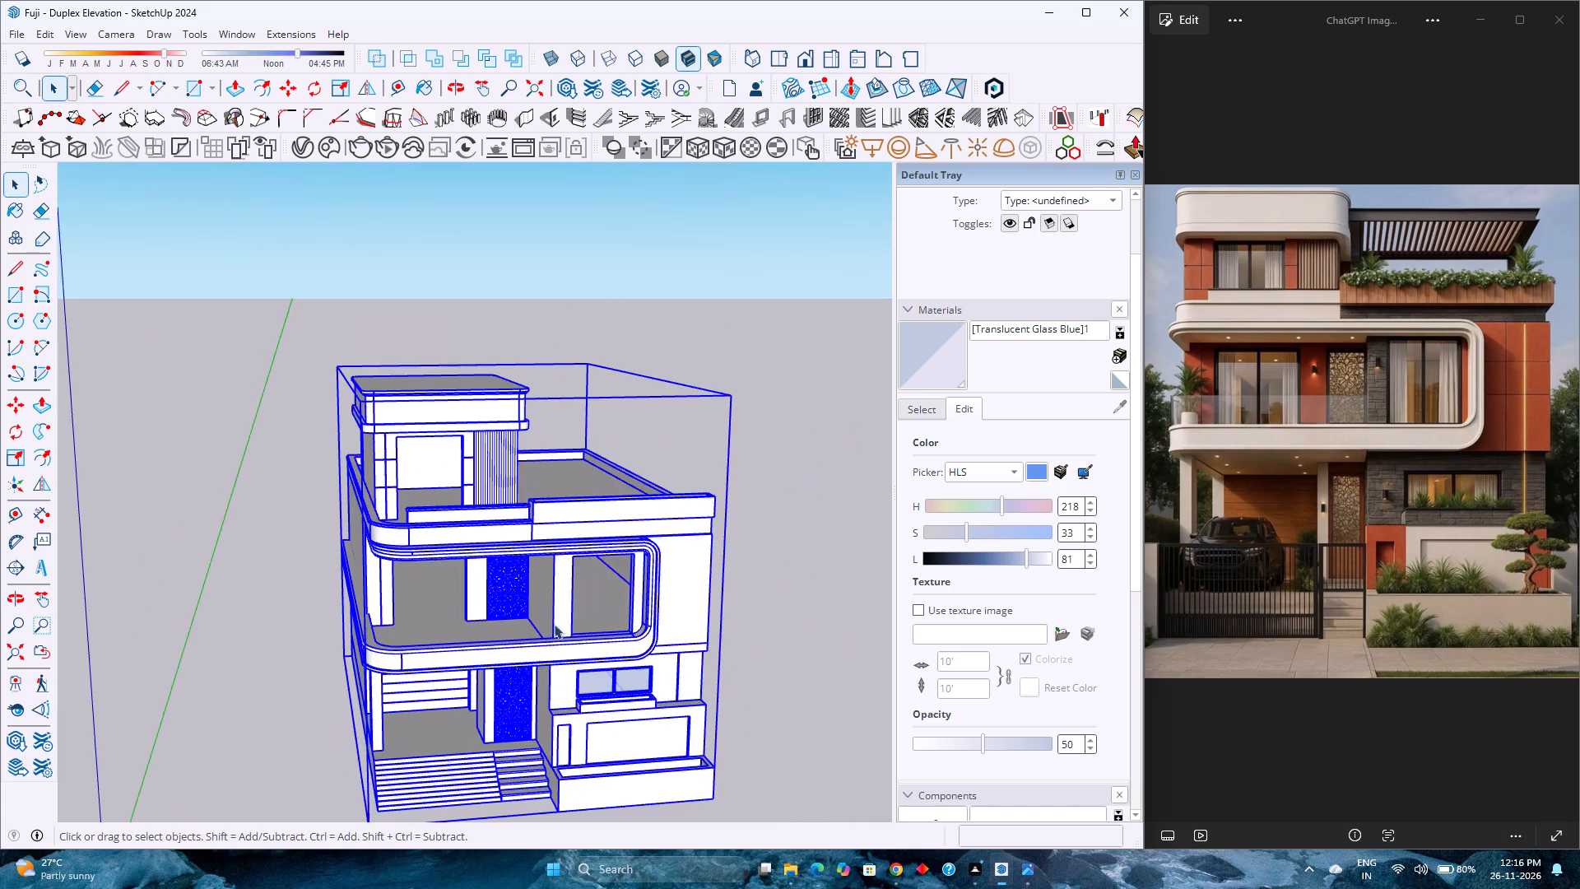
{"action": "middle_click_drag", "start_coordinate": [562, 634], "coordinate": [552, 573]}
{"action": "middle_click", "coordinate": [552, 573]}
{"action": "scroll", "coordinate": [552, 573], "scroll_direction": "down", "scroll_amount": 3}
{"action": "scroll", "coordinate": [548, 574], "scroll_direction": "up", "scroll_amount": 1}
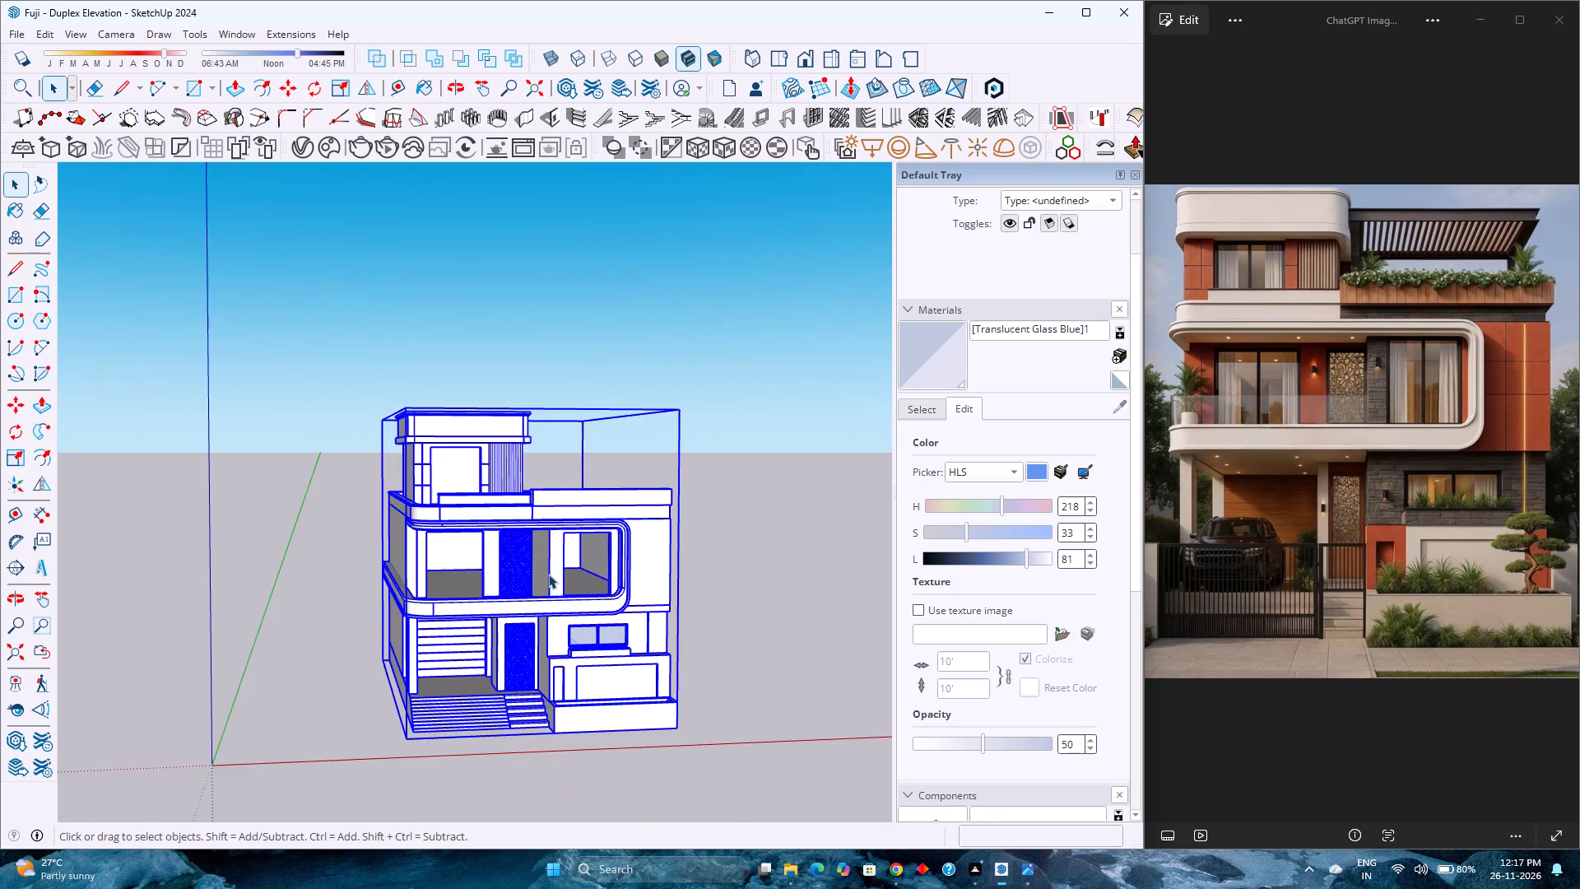
Examine the facade from near the front and from the corner opposite the porch, including the long side wall.
{"action": "scroll", "coordinate": [548, 574], "scroll_direction": "up", "scroll_amount": 6}
{"action": "scroll", "coordinate": [541, 599], "scroll_direction": "down", "scroll_amount": 4}
{"action": "scroll", "coordinate": [541, 599], "scroll_direction": "up", "scroll_amount": 3}
{"action": "middle_click_drag", "start_coordinate": [541, 599], "coordinate": [507, 584]}
{"action": "middle_click", "coordinate": [506, 584]}
{"action": "scroll", "coordinate": [506, 584], "scroll_direction": "down", "scroll_amount": 3}
{"action": "middle_click_drag", "start_coordinate": [506, 584], "coordinate": [620, 628]}
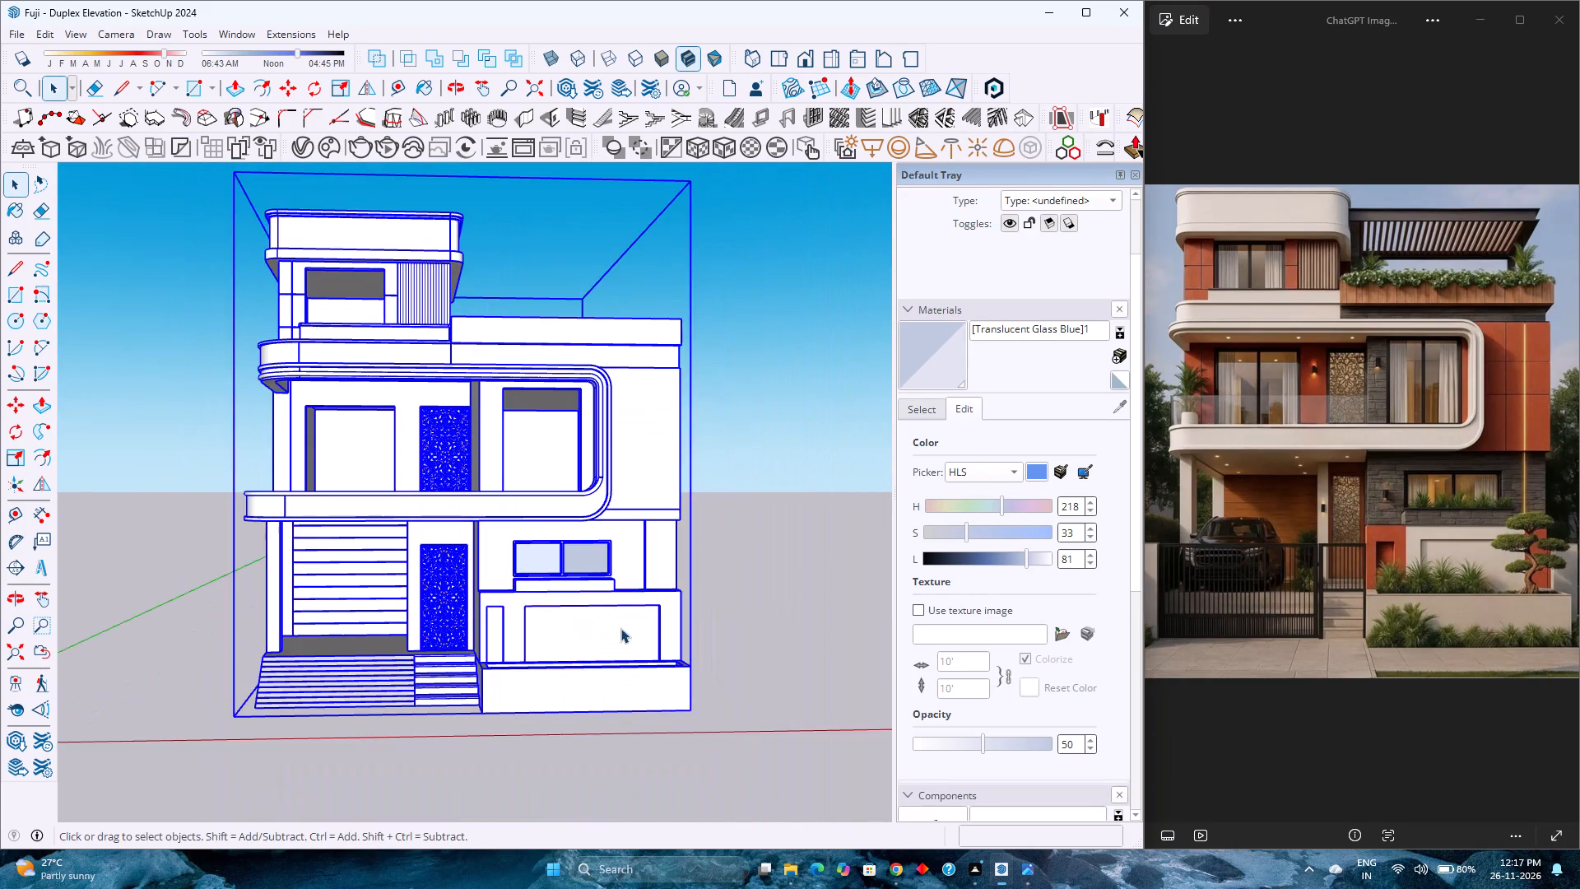
{"action": "middle_click_drag", "start_coordinate": [620, 628], "coordinate": [646, 631]}
{"action": "scroll", "coordinate": [558, 570], "scroll_direction": "down", "scroll_amount": 2}
{"action": "middle_click_drag", "start_coordinate": [558, 570], "coordinate": [168, 660]}
{"action": "scroll", "coordinate": [383, 579], "scroll_direction": "up", "scroll_amount": 4}
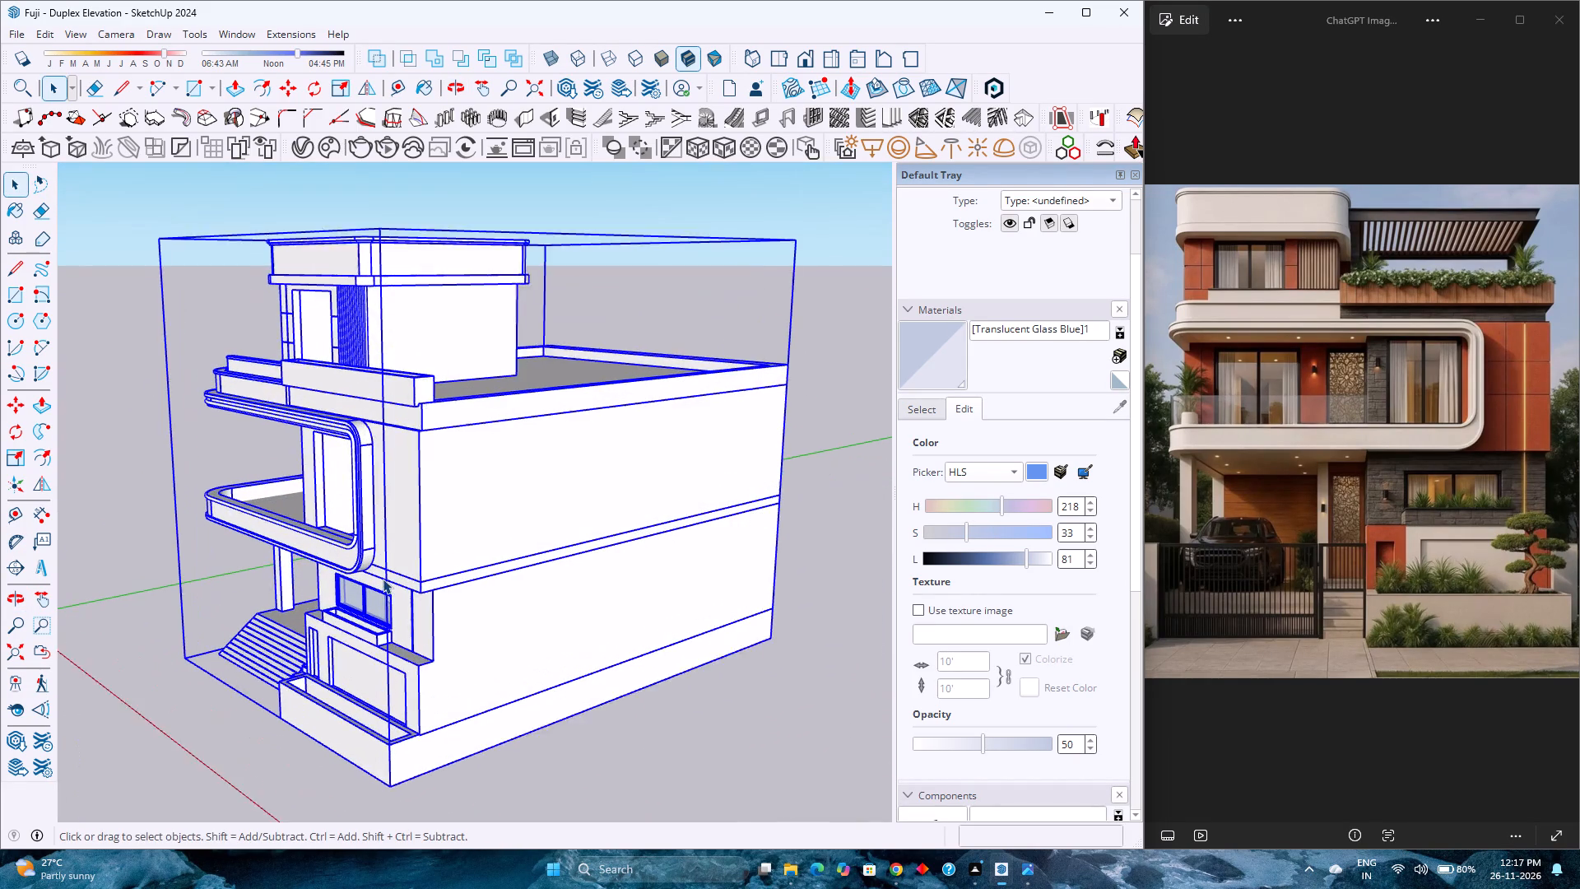
Open the house group and its nested first-floor wall group for editing at the front wall strip beside the curved balcony frame.
{"action": "left_click", "coordinate": [627, 699]}
{"action": "scroll", "coordinate": [399, 506], "scroll_direction": "up", "scroll_amount": 4}
{"action": "double_click", "coordinate": [399, 506]}
{"action": "scroll", "coordinate": [399, 506], "scroll_direction": "up", "scroll_amount": 3}
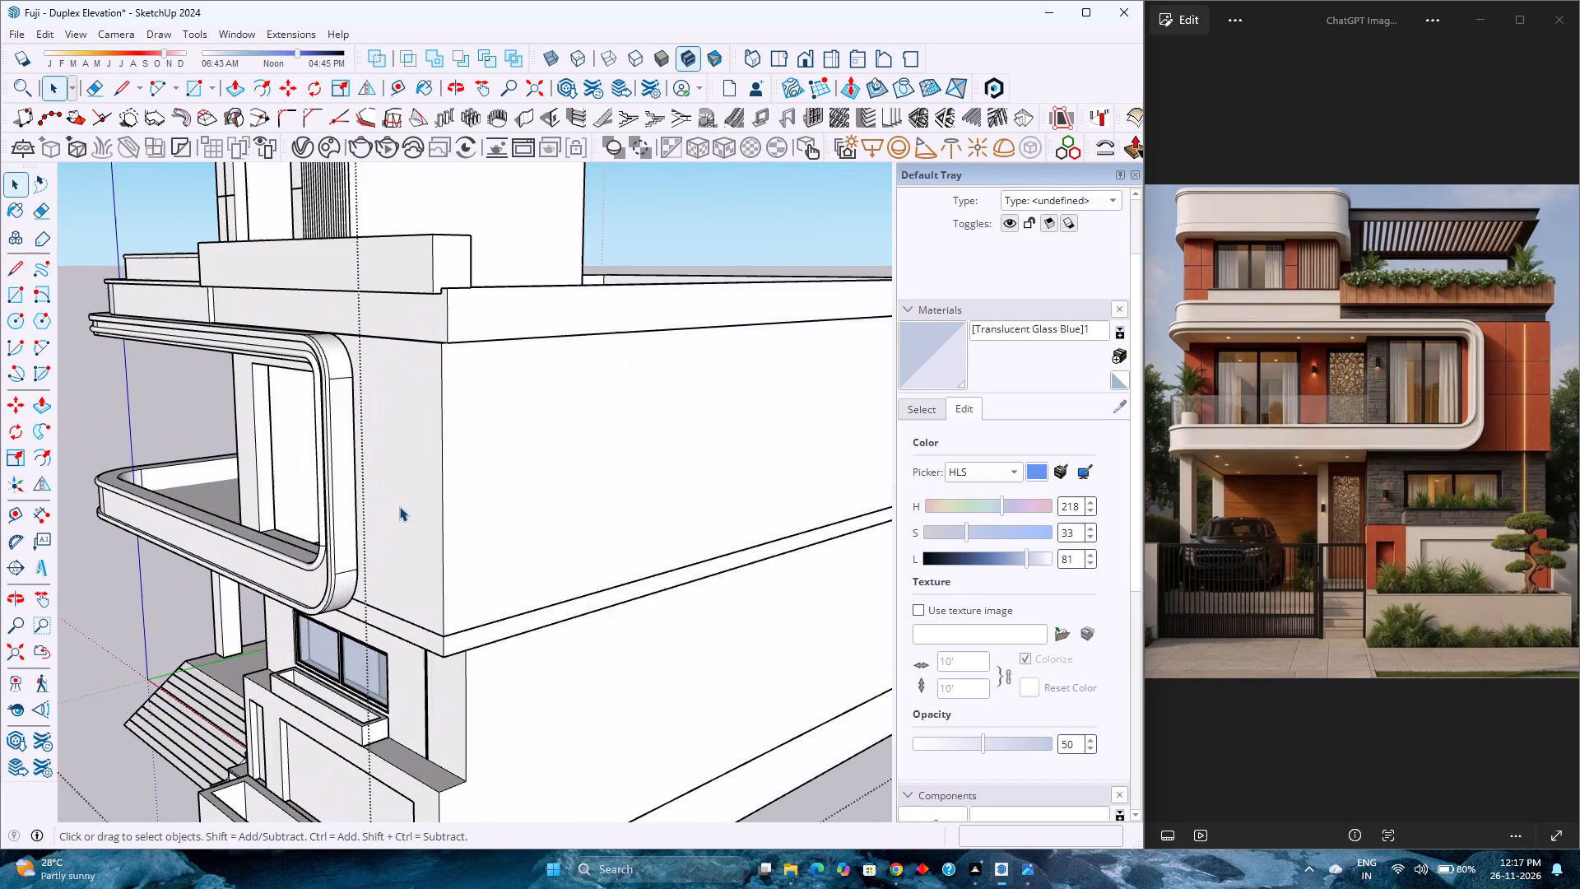
{"action": "left_click", "coordinate": [399, 506]}
{"action": "scroll", "coordinate": [399, 510], "scroll_direction": "up", "scroll_amount": 4}
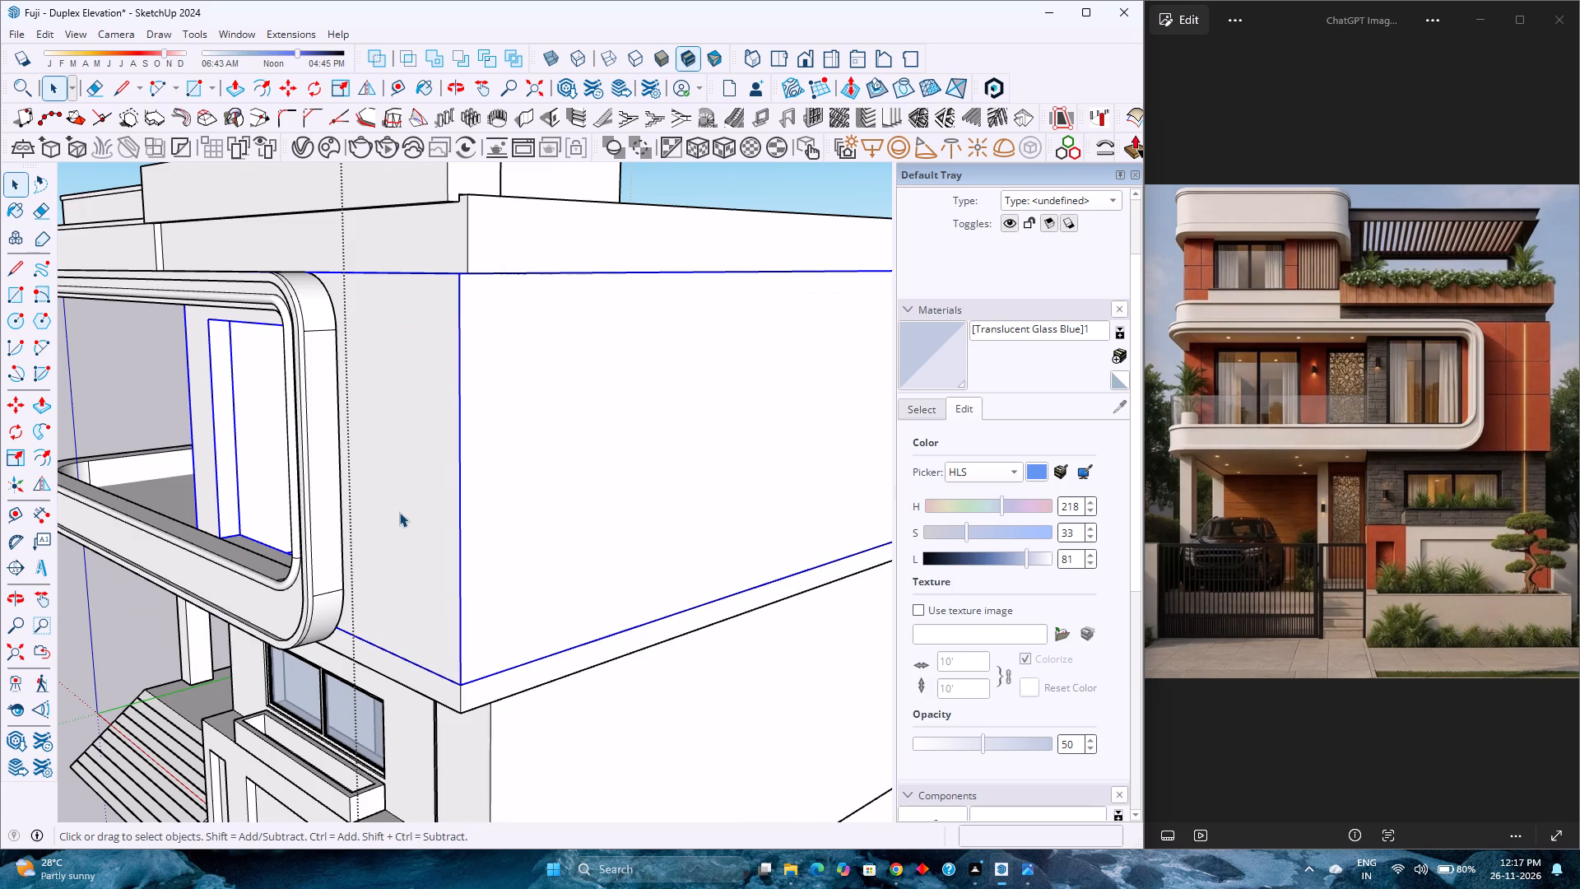
{"action": "double_click", "coordinate": [399, 512]}
{"action": "scroll", "coordinate": [399, 514], "scroll_direction": "down", "scroll_amount": 1}
{"action": "middle_click_drag", "start_coordinate": [406, 515], "coordinate": [607, 536]}
{"action": "middle_click", "coordinate": [608, 536]}
{"action": "scroll", "coordinate": [455, 496], "scroll_direction": "down", "scroll_amount": 3}
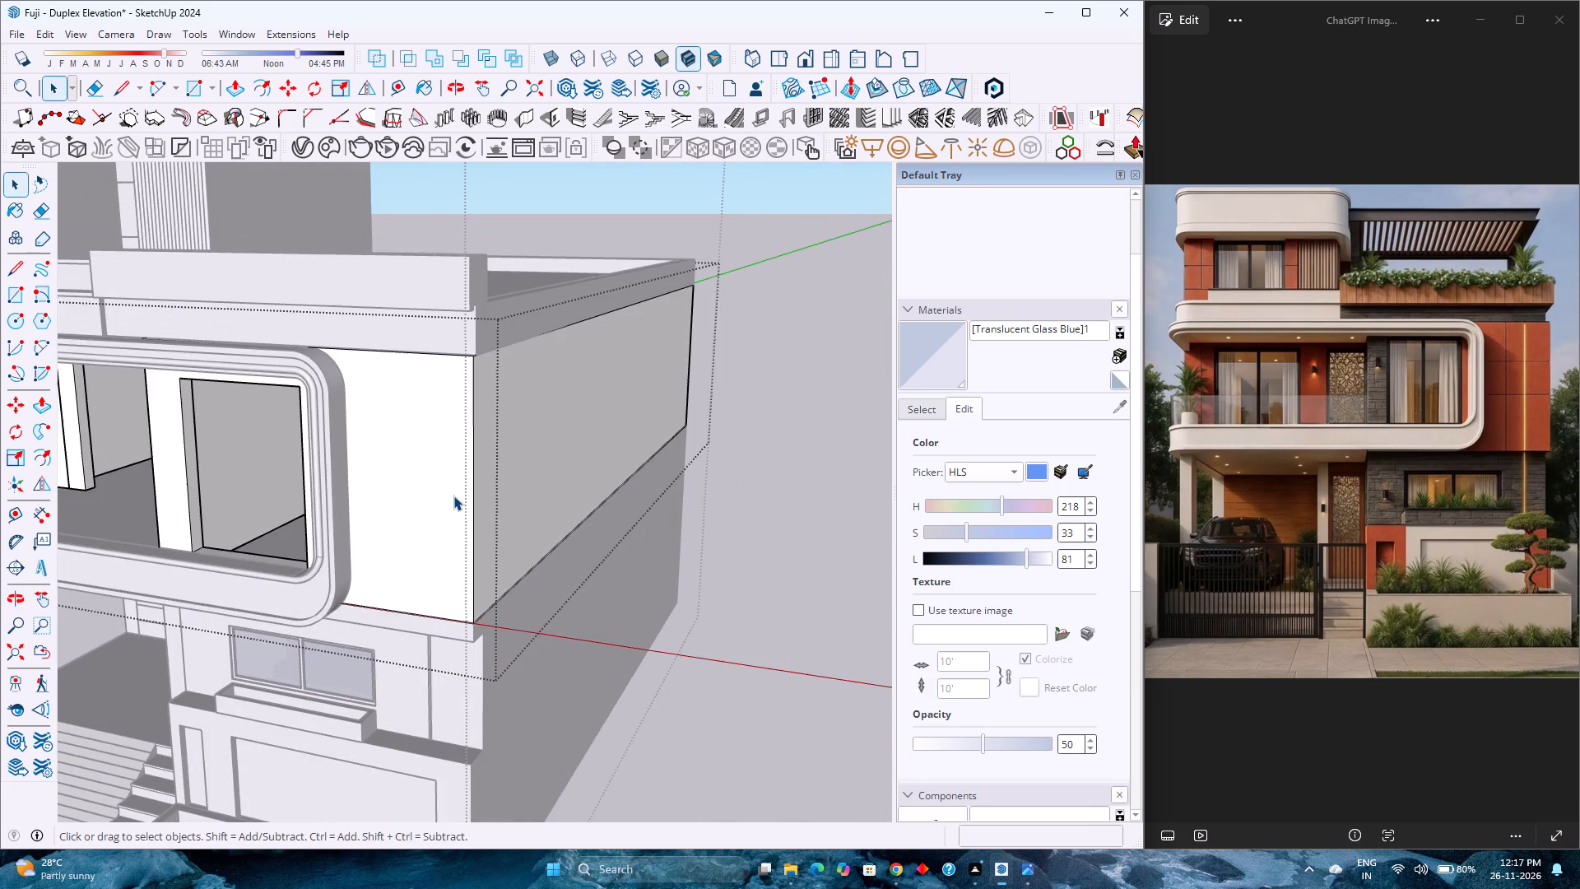
{"action": "middle_click_drag", "start_coordinate": [445, 502], "coordinate": [524, 464]}
{"action": "middle_click", "coordinate": [525, 464]}
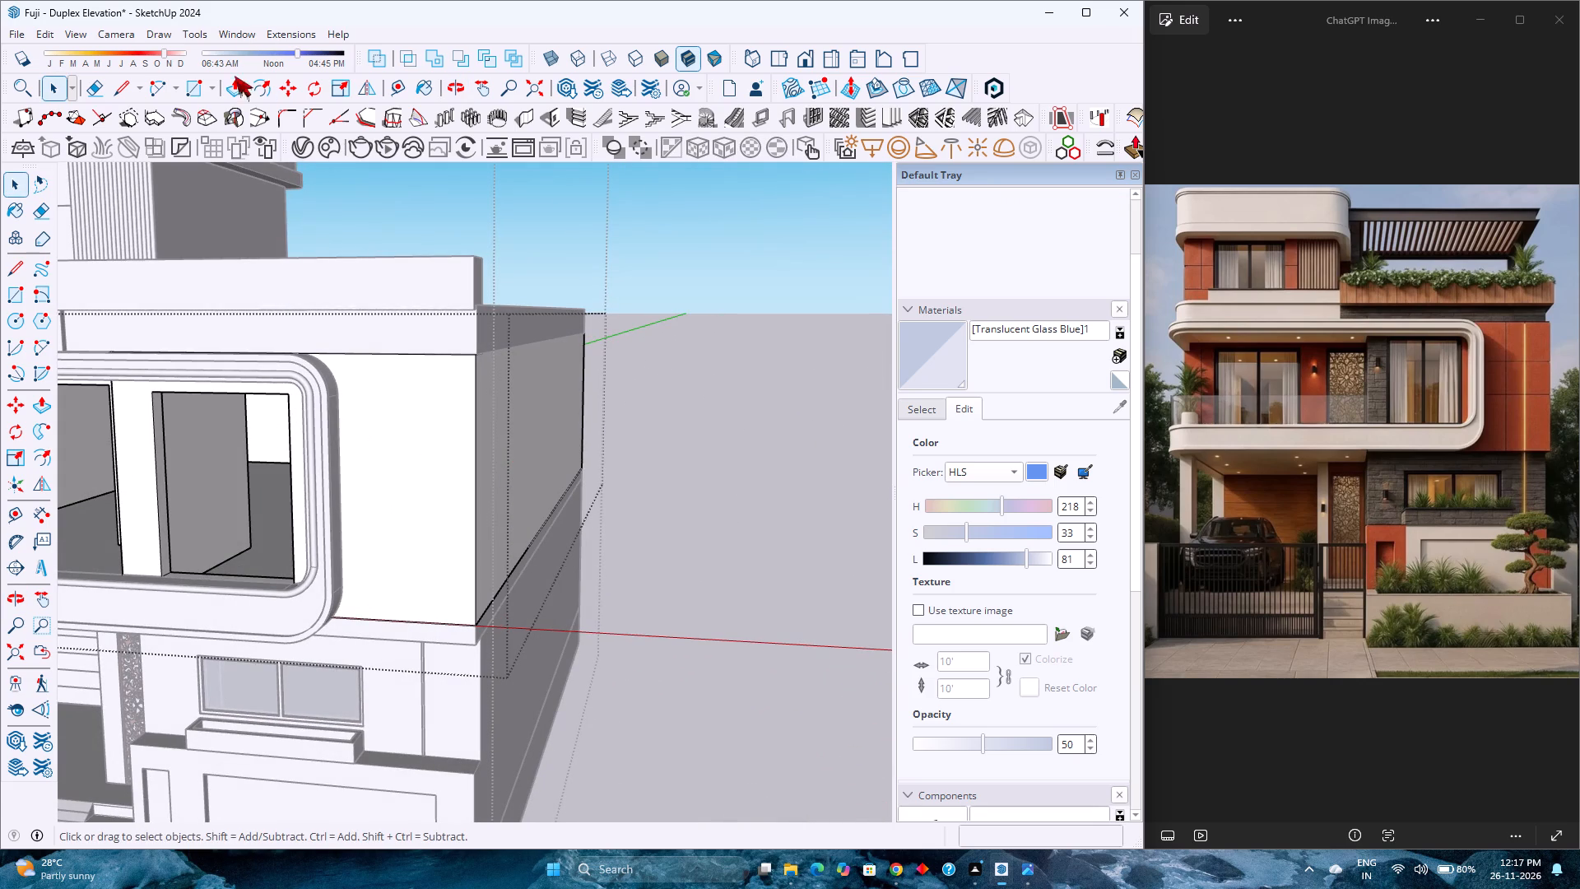
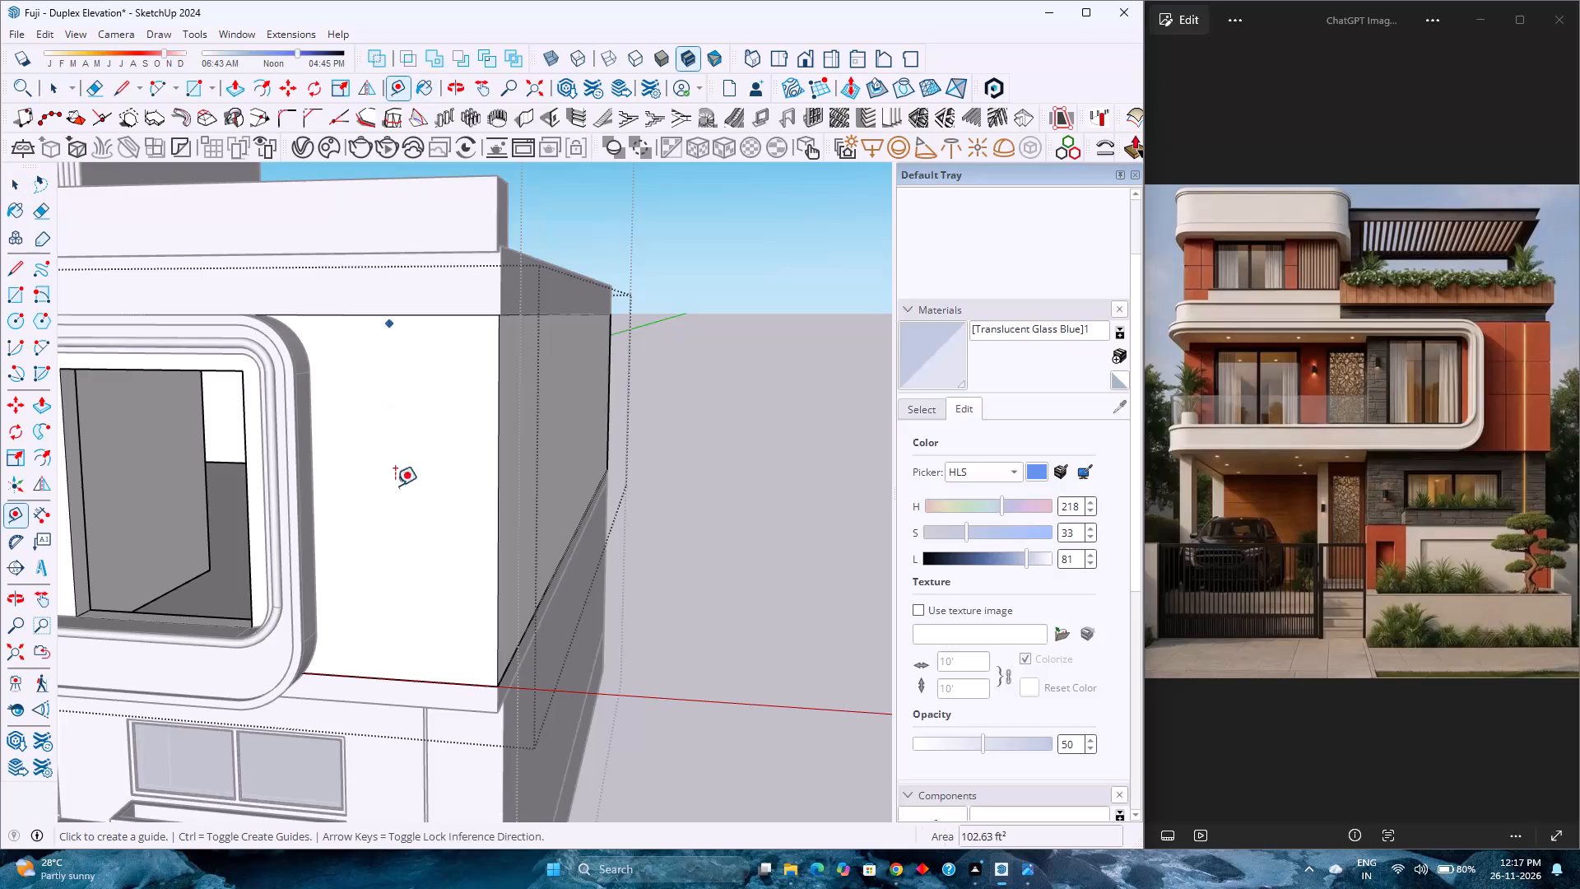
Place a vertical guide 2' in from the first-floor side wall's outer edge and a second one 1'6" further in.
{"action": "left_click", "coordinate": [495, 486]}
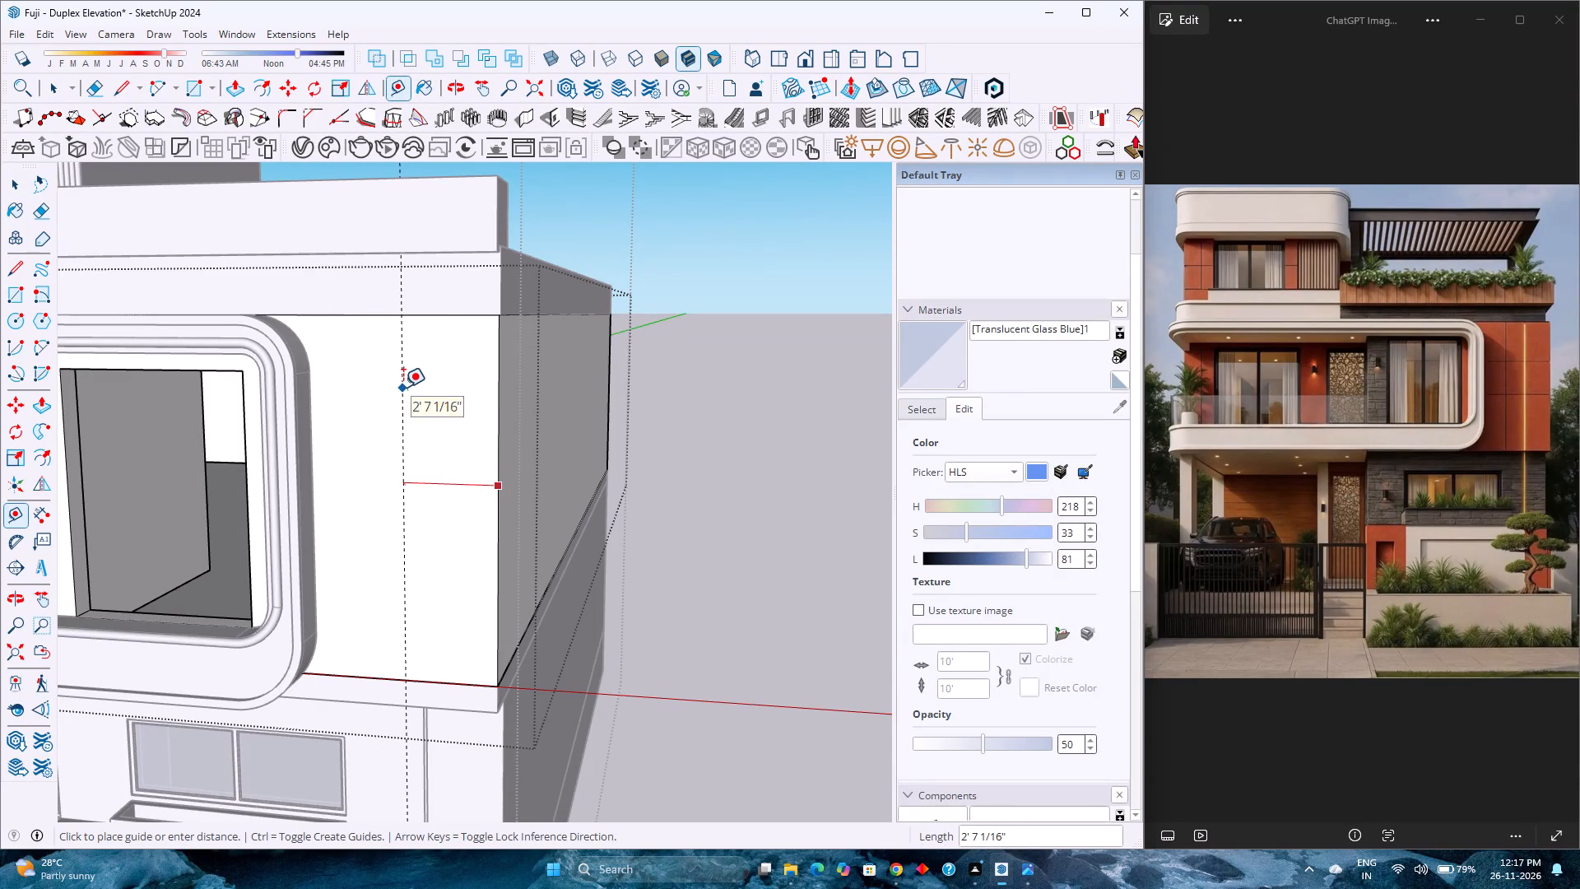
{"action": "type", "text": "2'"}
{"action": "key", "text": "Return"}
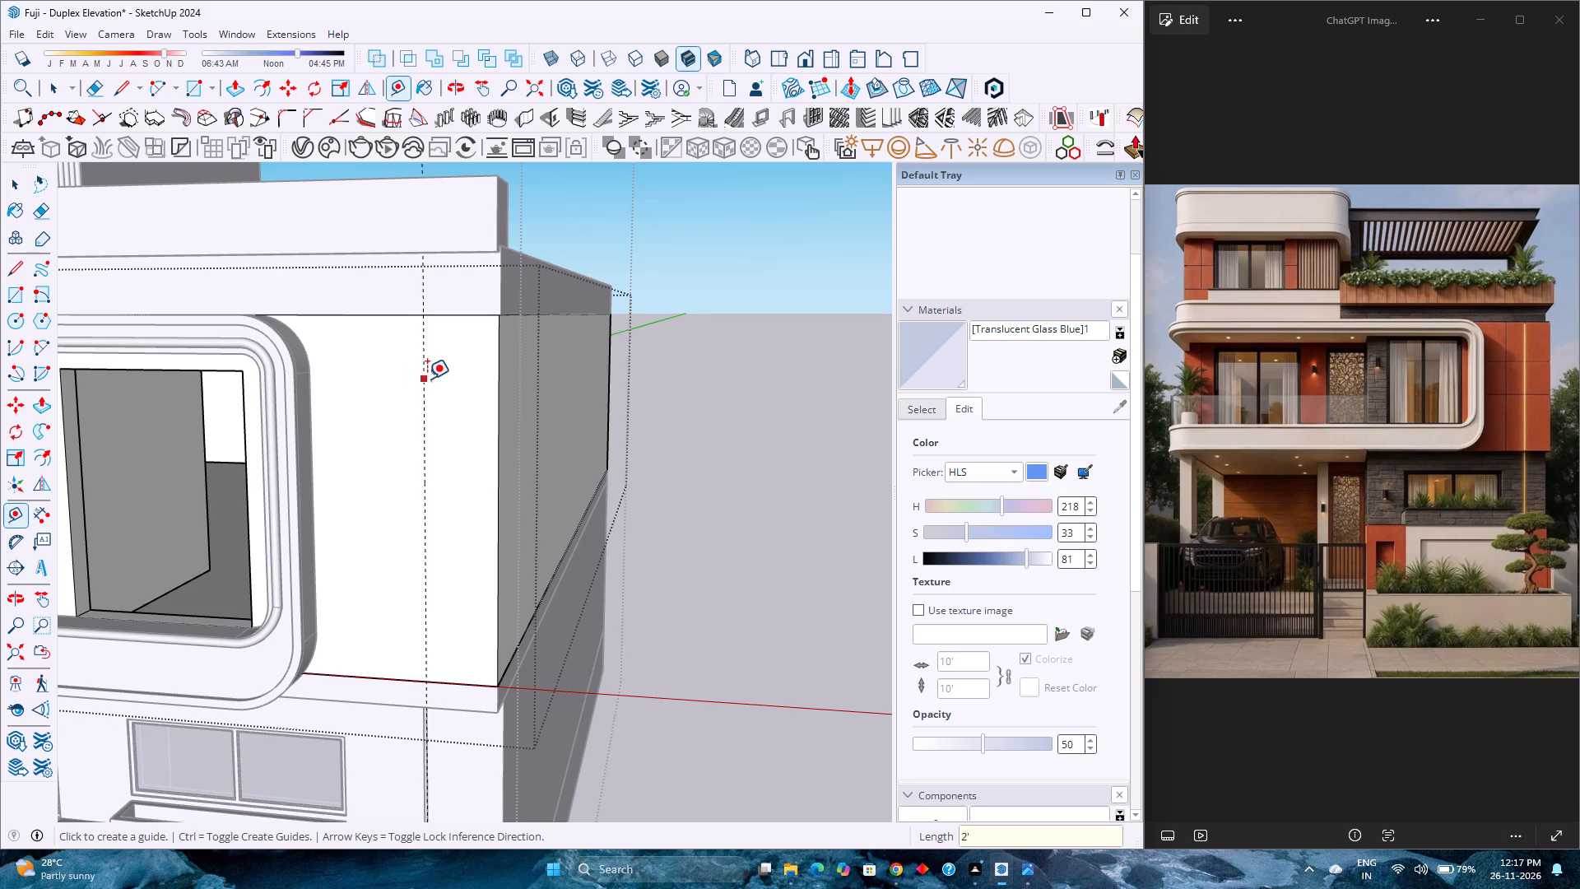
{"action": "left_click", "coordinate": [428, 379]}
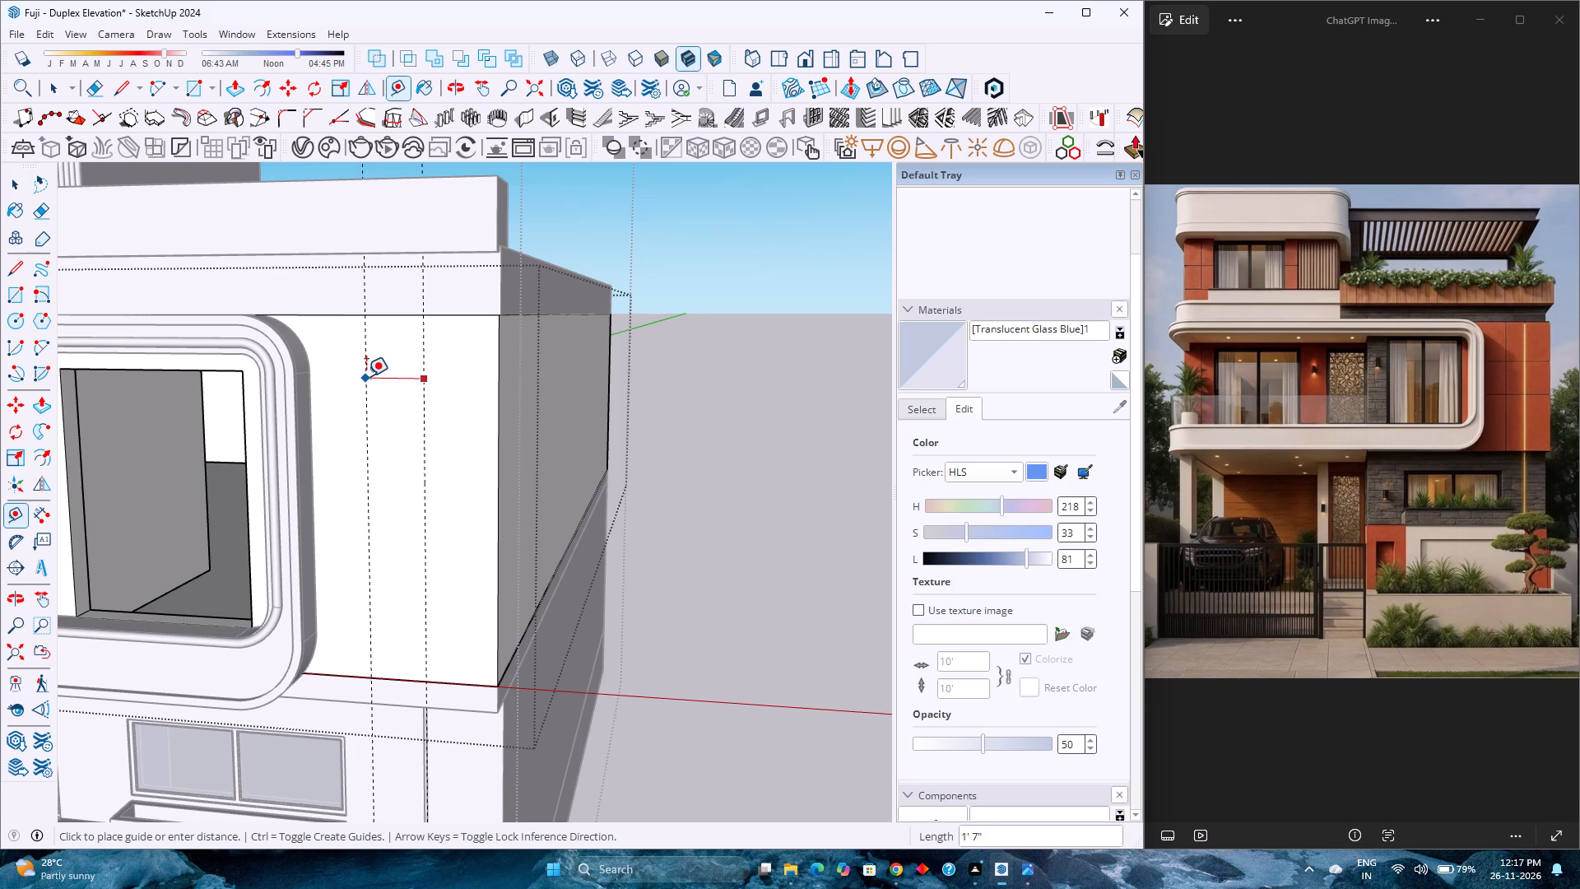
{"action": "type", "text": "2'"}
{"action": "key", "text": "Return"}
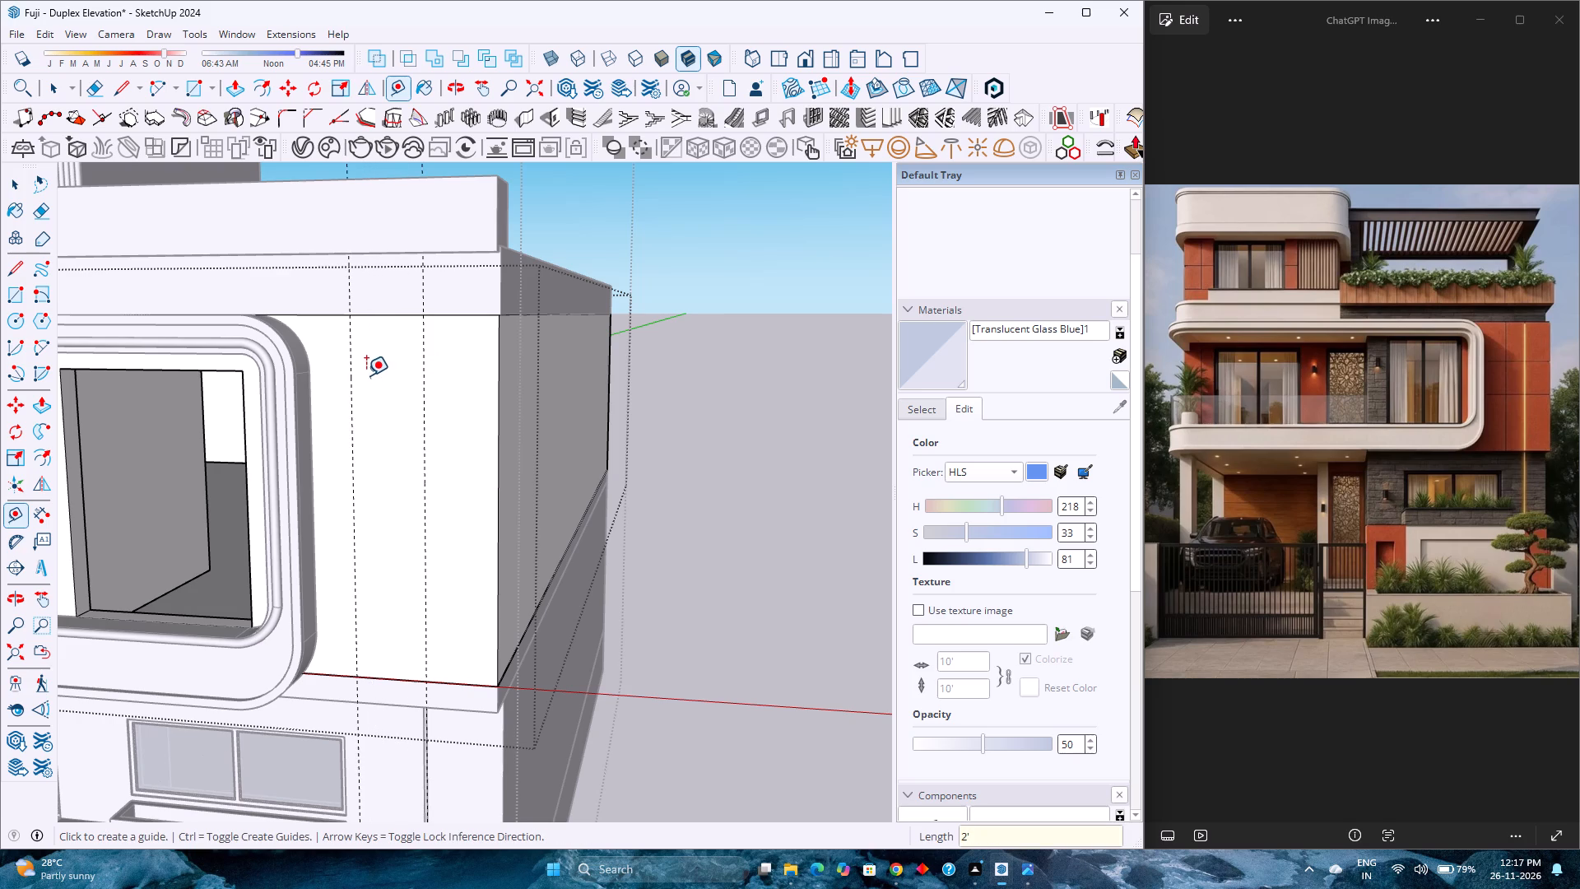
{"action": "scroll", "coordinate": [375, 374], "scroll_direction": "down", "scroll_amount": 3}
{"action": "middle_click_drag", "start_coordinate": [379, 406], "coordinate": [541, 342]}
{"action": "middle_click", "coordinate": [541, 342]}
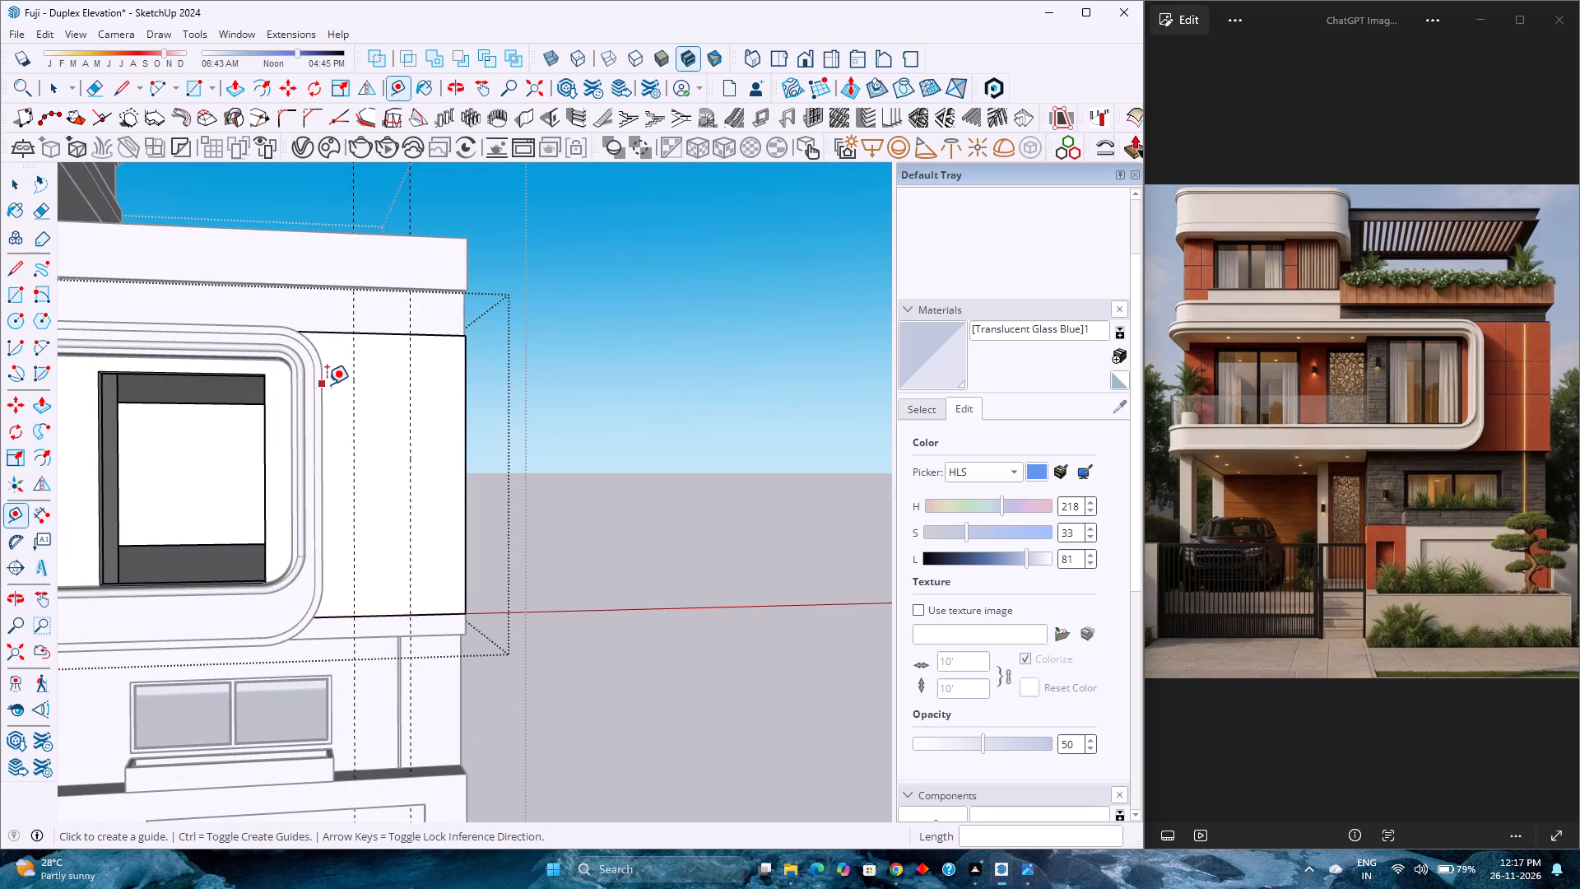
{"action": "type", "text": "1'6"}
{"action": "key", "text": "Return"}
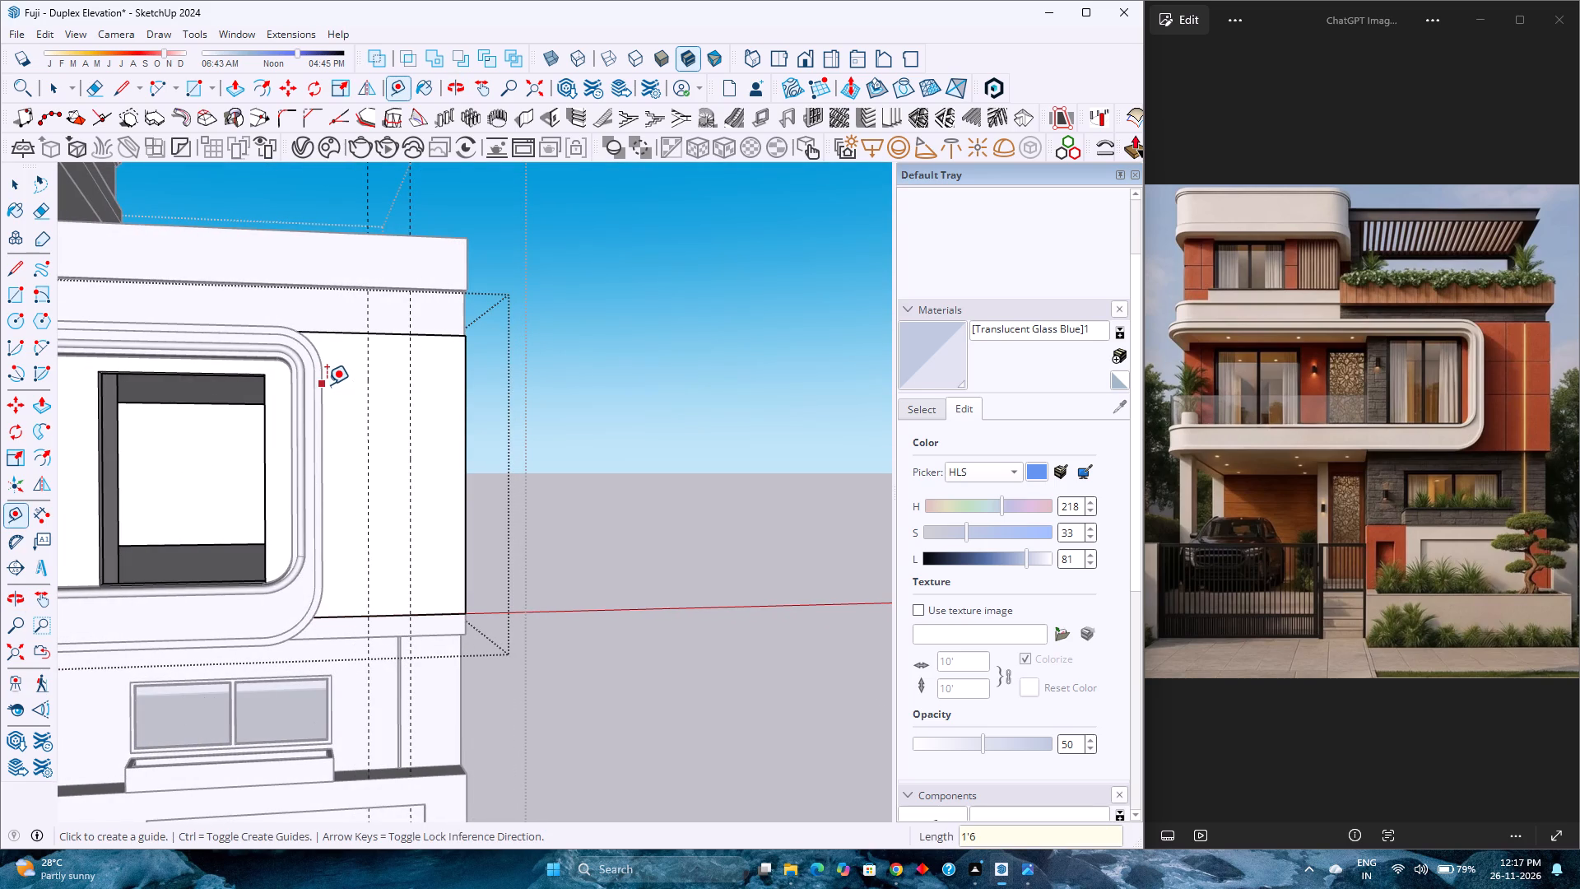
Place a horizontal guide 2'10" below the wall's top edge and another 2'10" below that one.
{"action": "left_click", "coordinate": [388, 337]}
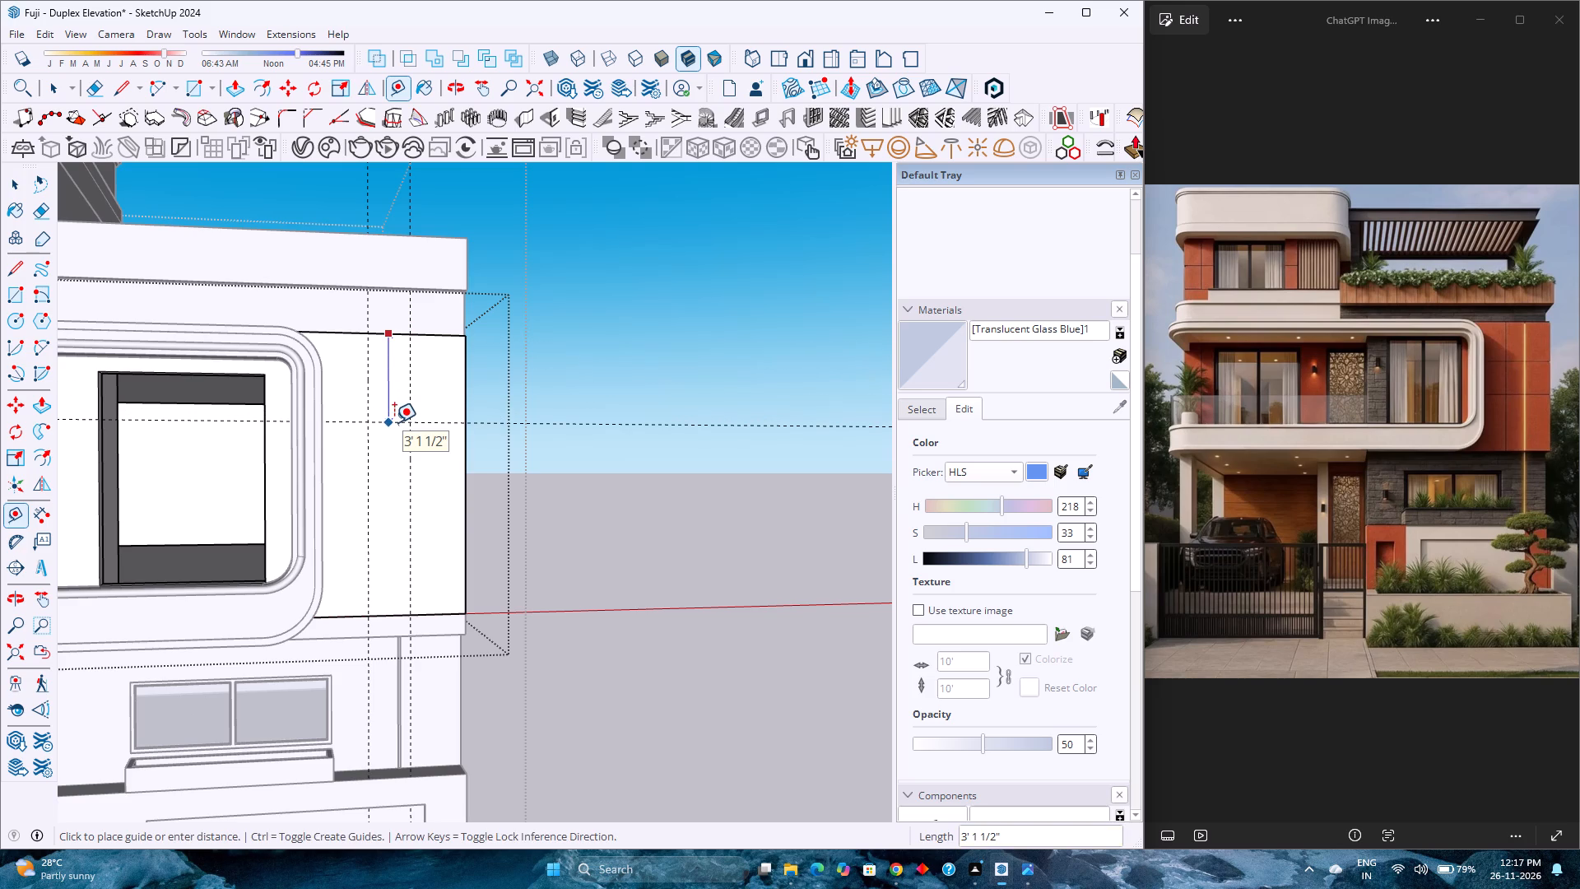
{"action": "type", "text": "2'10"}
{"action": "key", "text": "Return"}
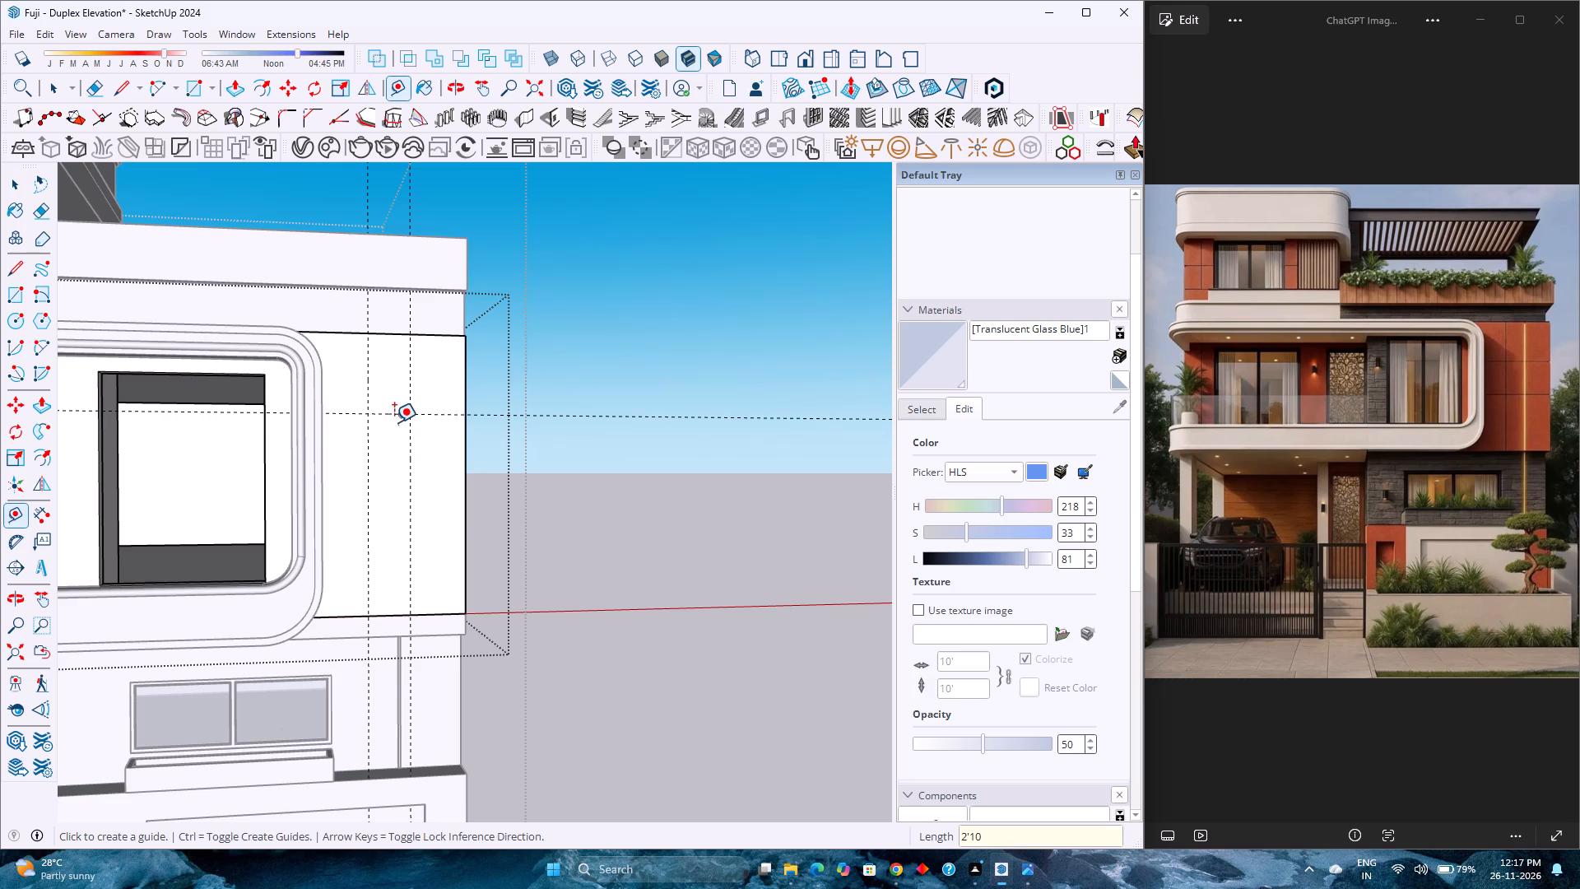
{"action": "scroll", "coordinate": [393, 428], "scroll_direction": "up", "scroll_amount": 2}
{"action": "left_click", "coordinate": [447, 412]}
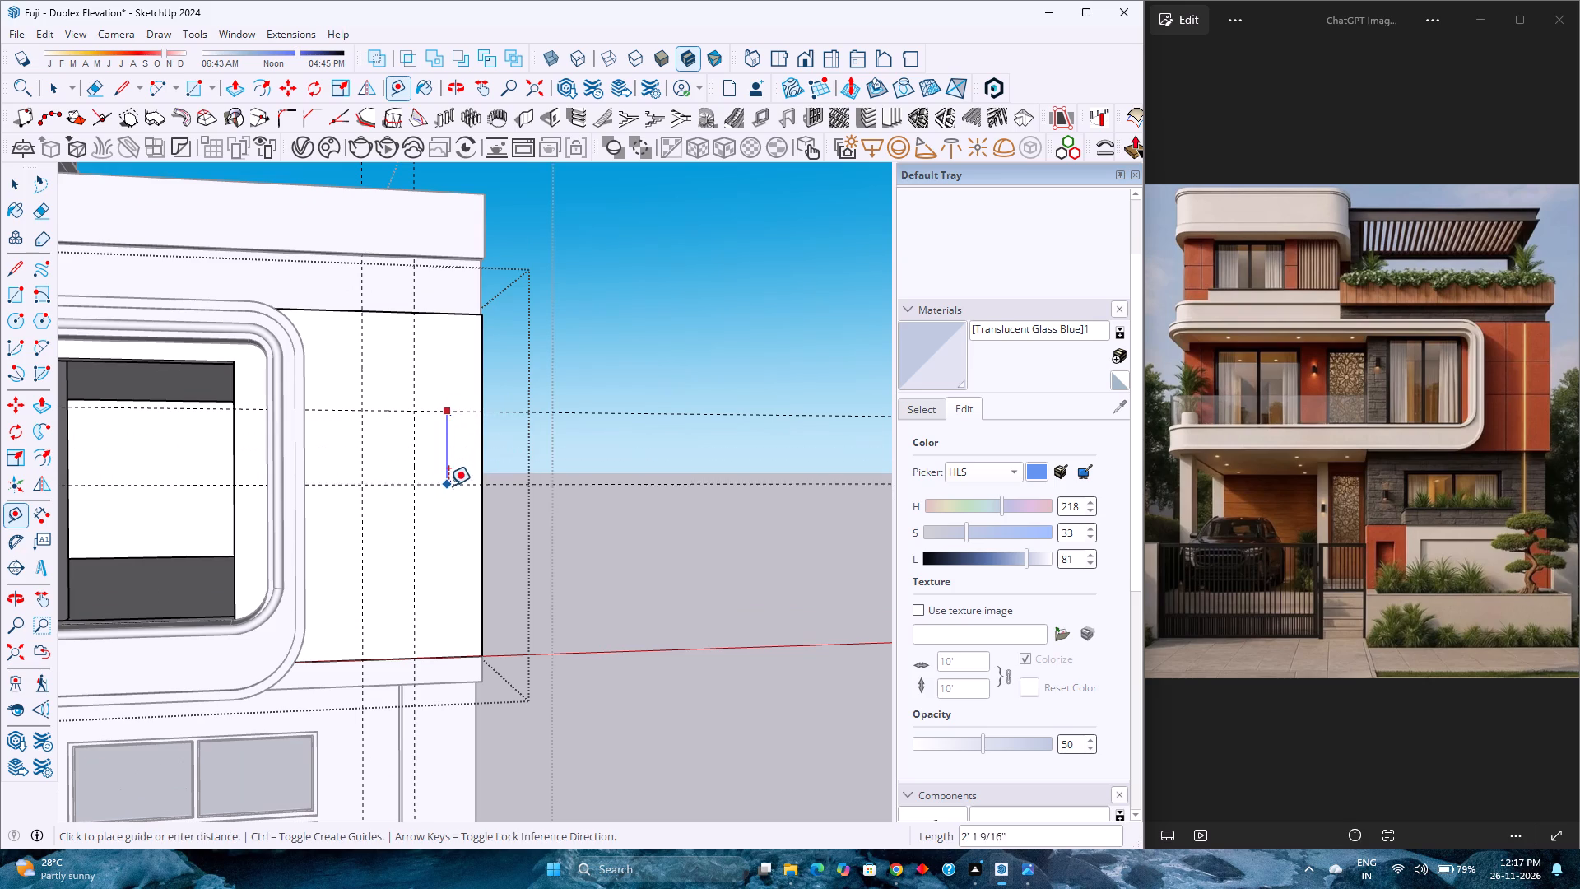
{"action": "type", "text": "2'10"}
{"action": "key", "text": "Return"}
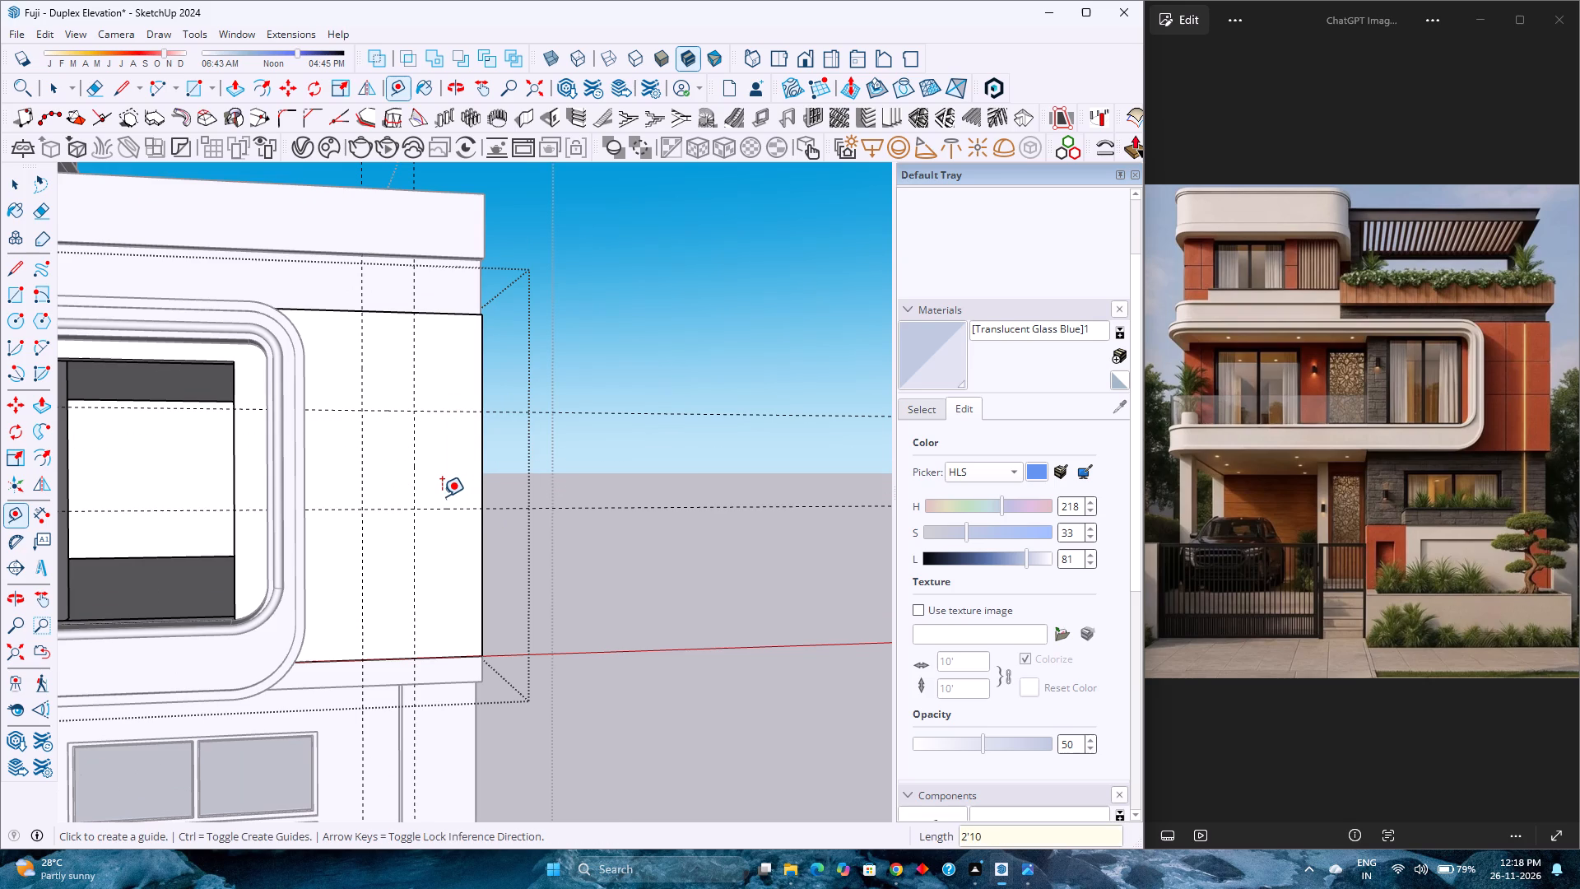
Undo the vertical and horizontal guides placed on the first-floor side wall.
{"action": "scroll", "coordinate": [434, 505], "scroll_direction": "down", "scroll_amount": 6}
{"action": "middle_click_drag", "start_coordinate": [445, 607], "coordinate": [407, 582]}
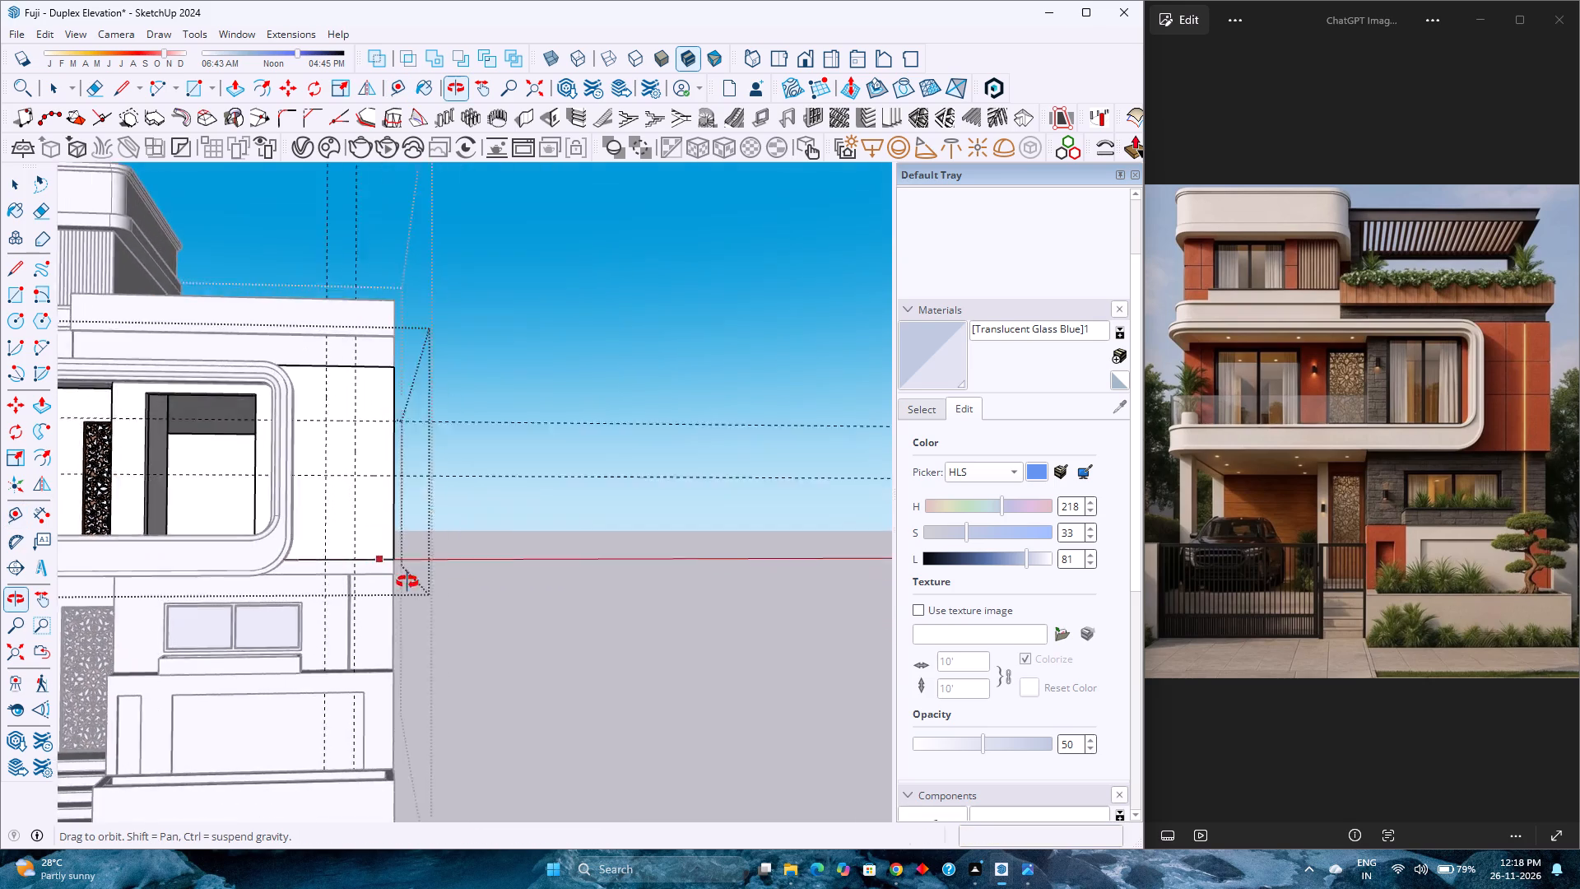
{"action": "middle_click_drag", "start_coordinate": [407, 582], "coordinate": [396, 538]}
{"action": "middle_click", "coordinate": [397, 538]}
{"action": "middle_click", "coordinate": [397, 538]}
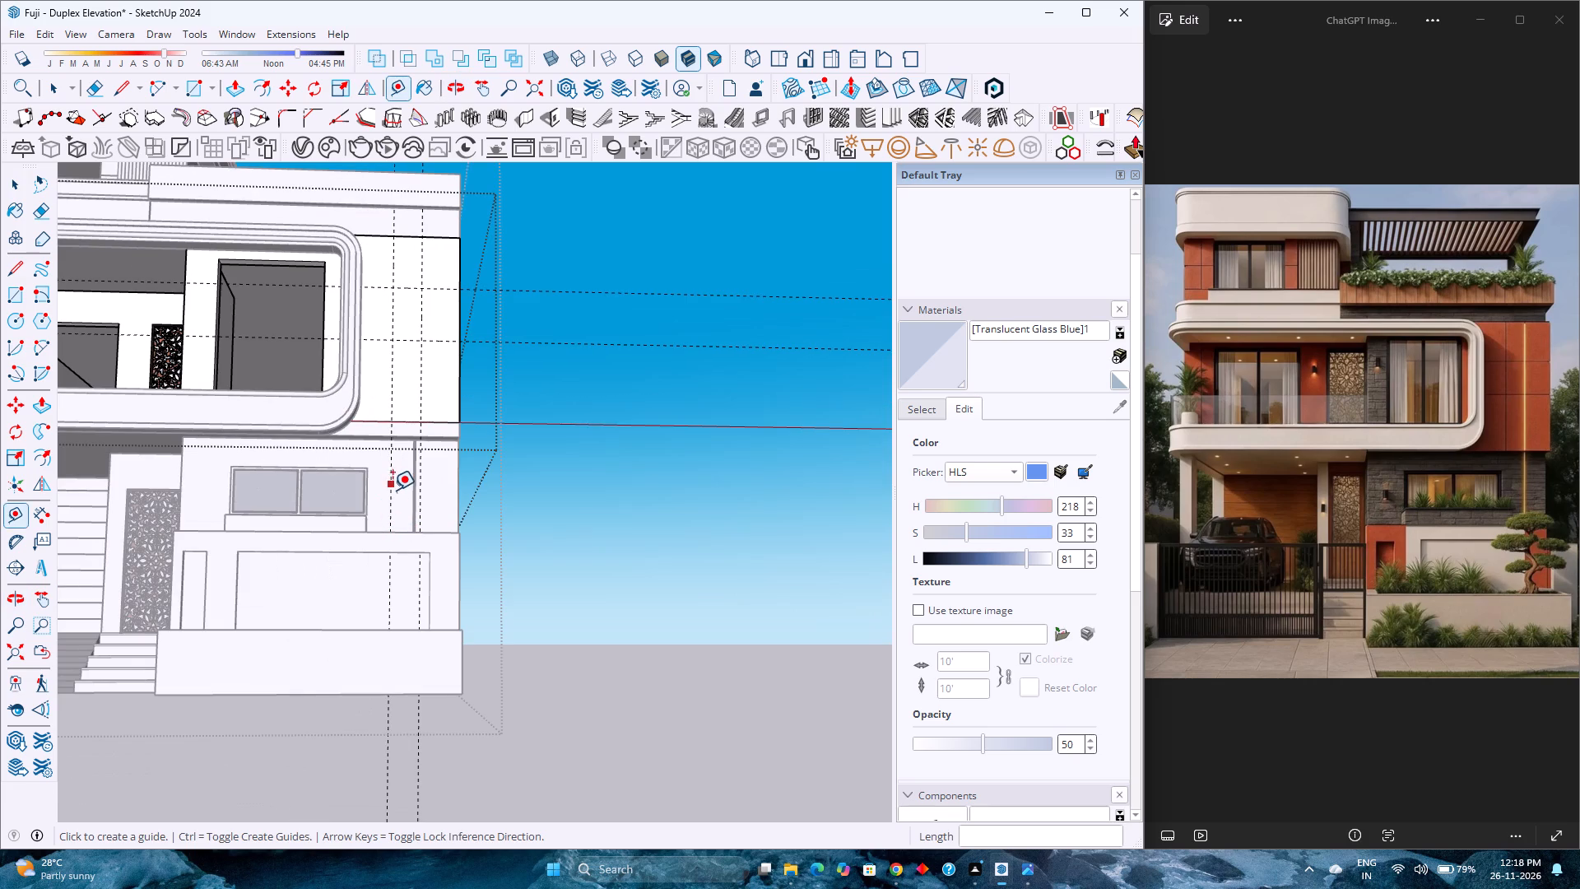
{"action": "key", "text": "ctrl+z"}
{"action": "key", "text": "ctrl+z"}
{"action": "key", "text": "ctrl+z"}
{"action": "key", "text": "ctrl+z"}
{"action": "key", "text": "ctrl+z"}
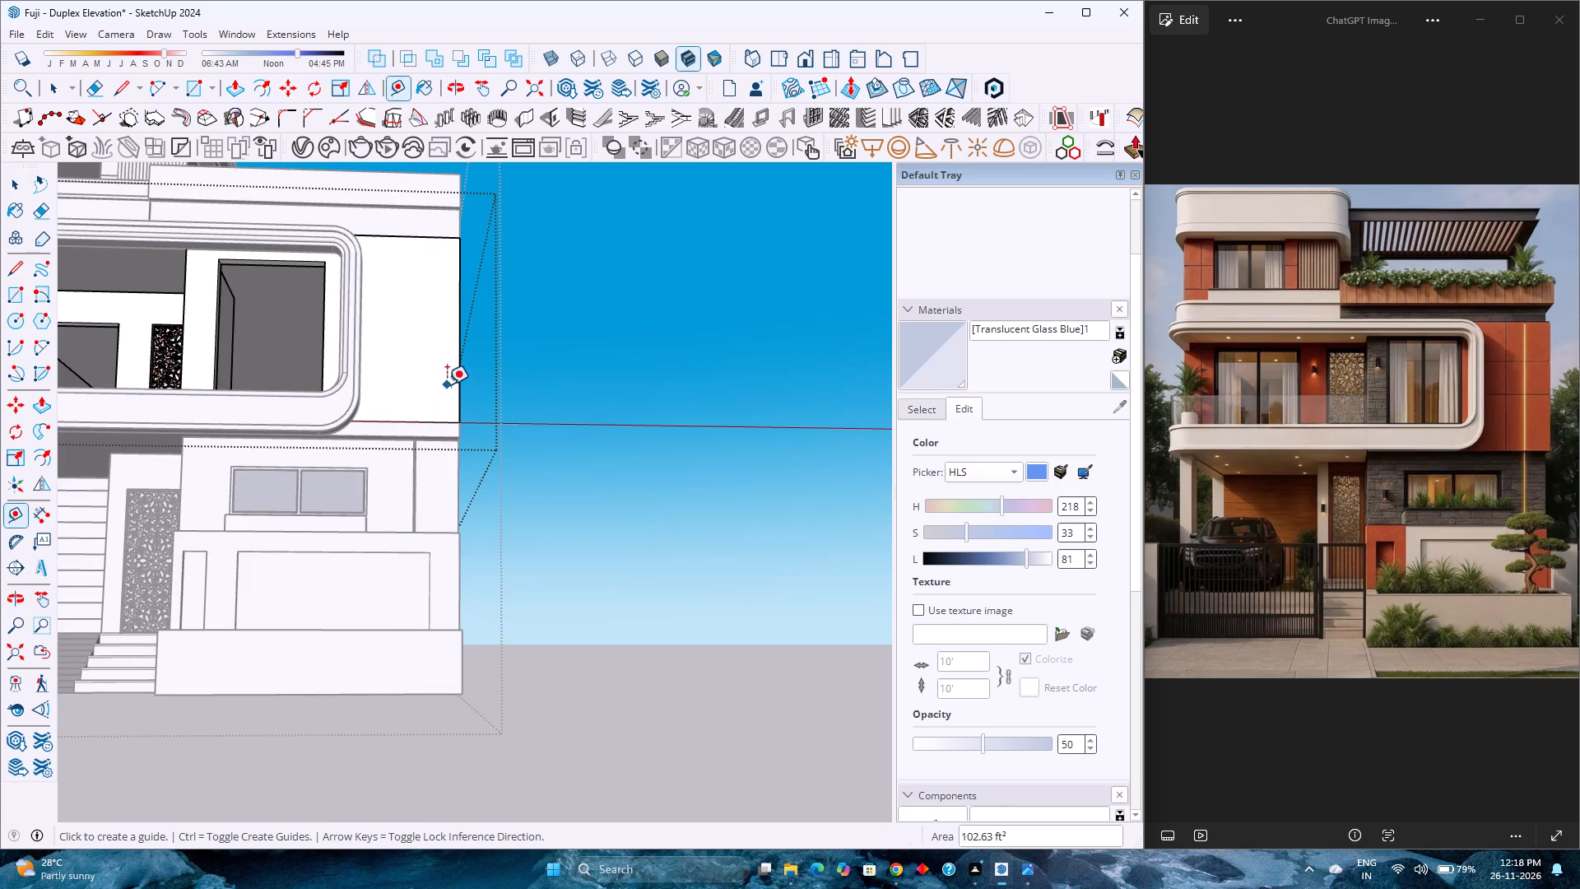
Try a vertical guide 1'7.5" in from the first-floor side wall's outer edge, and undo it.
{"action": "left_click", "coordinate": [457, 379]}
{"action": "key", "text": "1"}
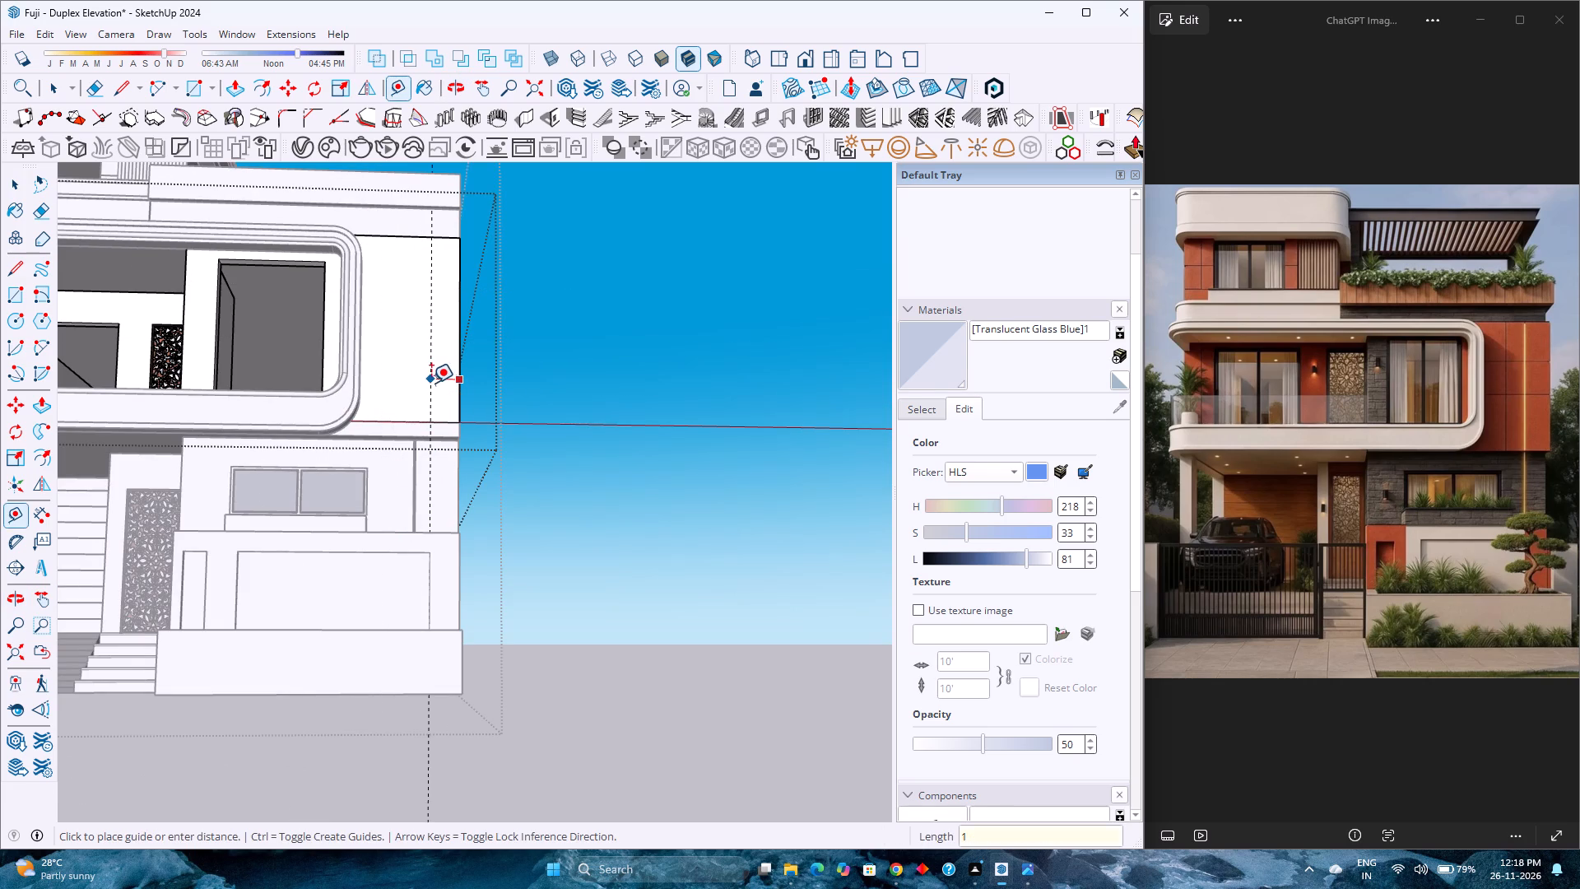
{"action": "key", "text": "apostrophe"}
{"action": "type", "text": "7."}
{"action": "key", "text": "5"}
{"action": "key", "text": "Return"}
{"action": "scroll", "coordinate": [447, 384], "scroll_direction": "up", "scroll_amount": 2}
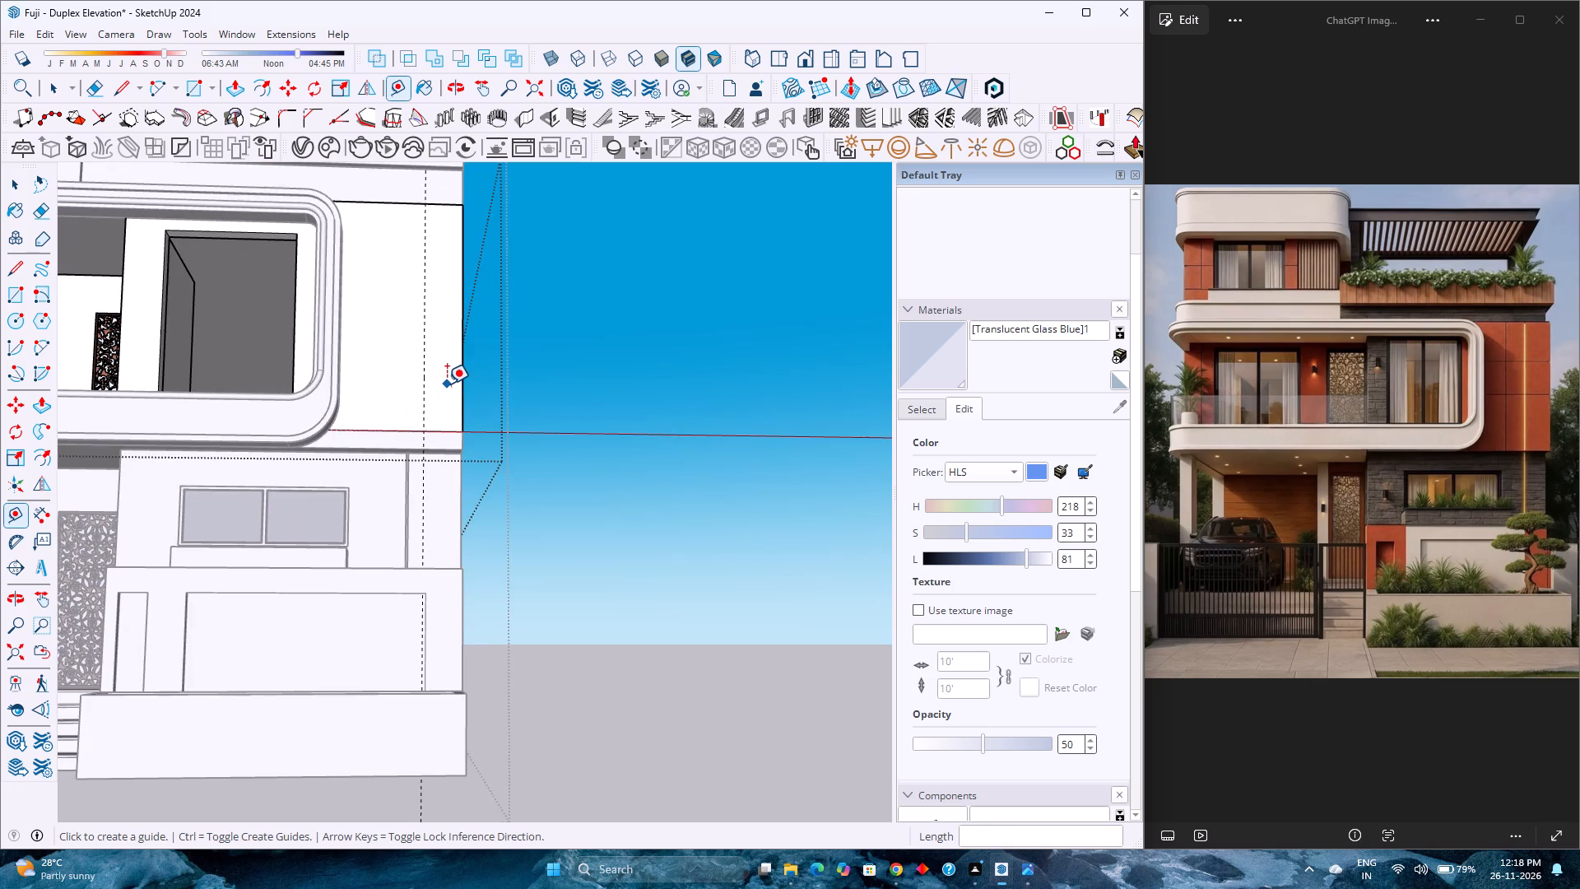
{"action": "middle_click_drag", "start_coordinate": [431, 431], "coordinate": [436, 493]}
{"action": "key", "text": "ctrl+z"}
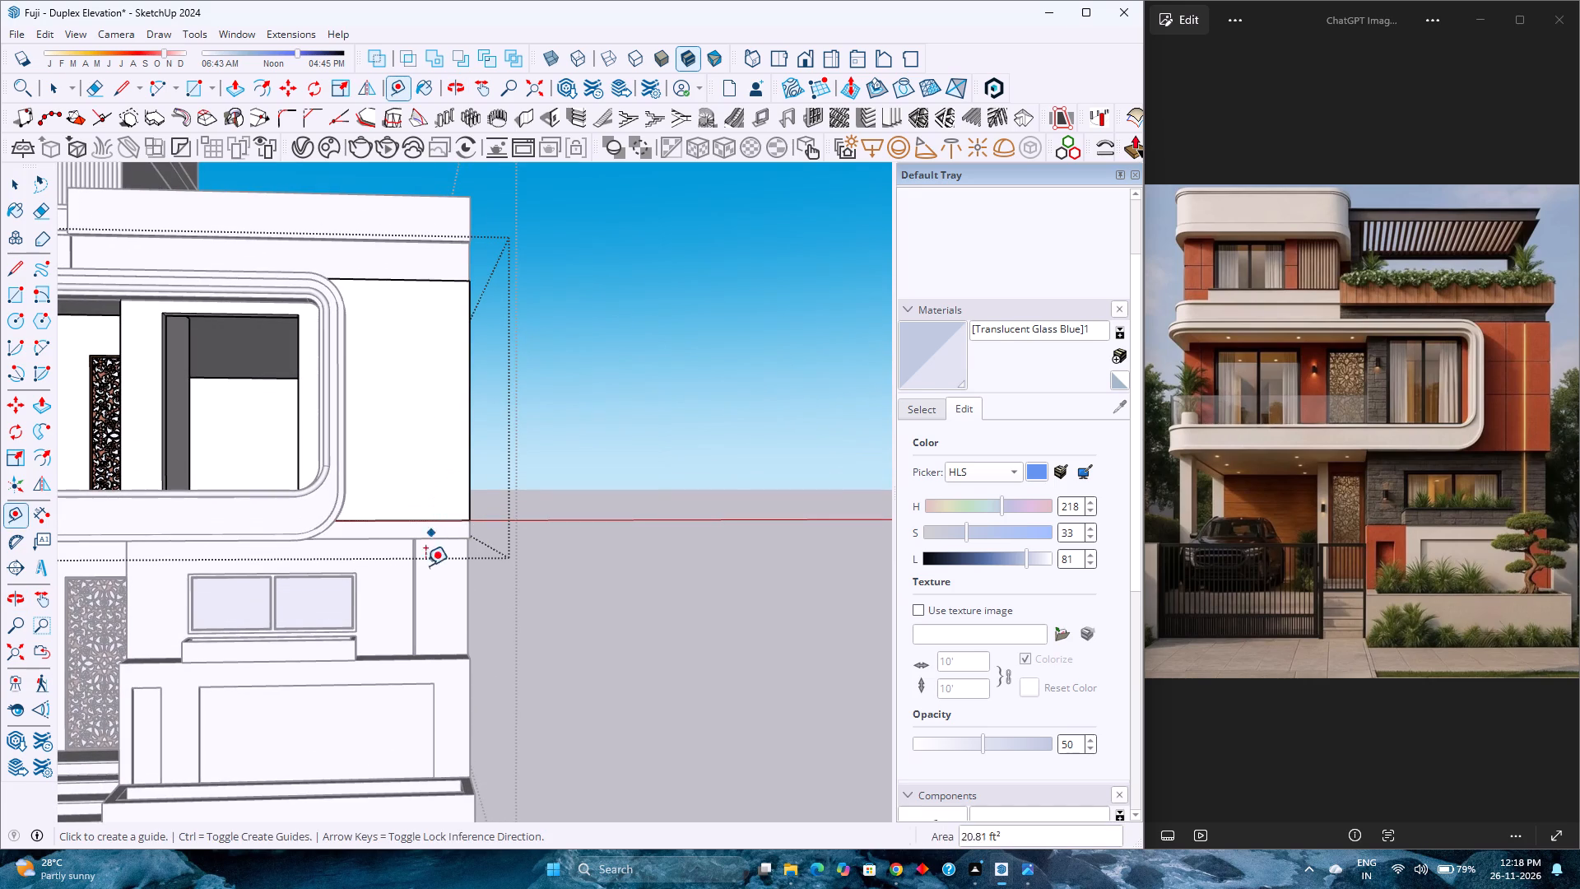
Place a vertical guide 2'3" in from the first-floor wall's outer edge, aligned with the groove in the wall below.
{"action": "scroll", "coordinate": [425, 621], "scroll_direction": "up", "scroll_amount": 4}
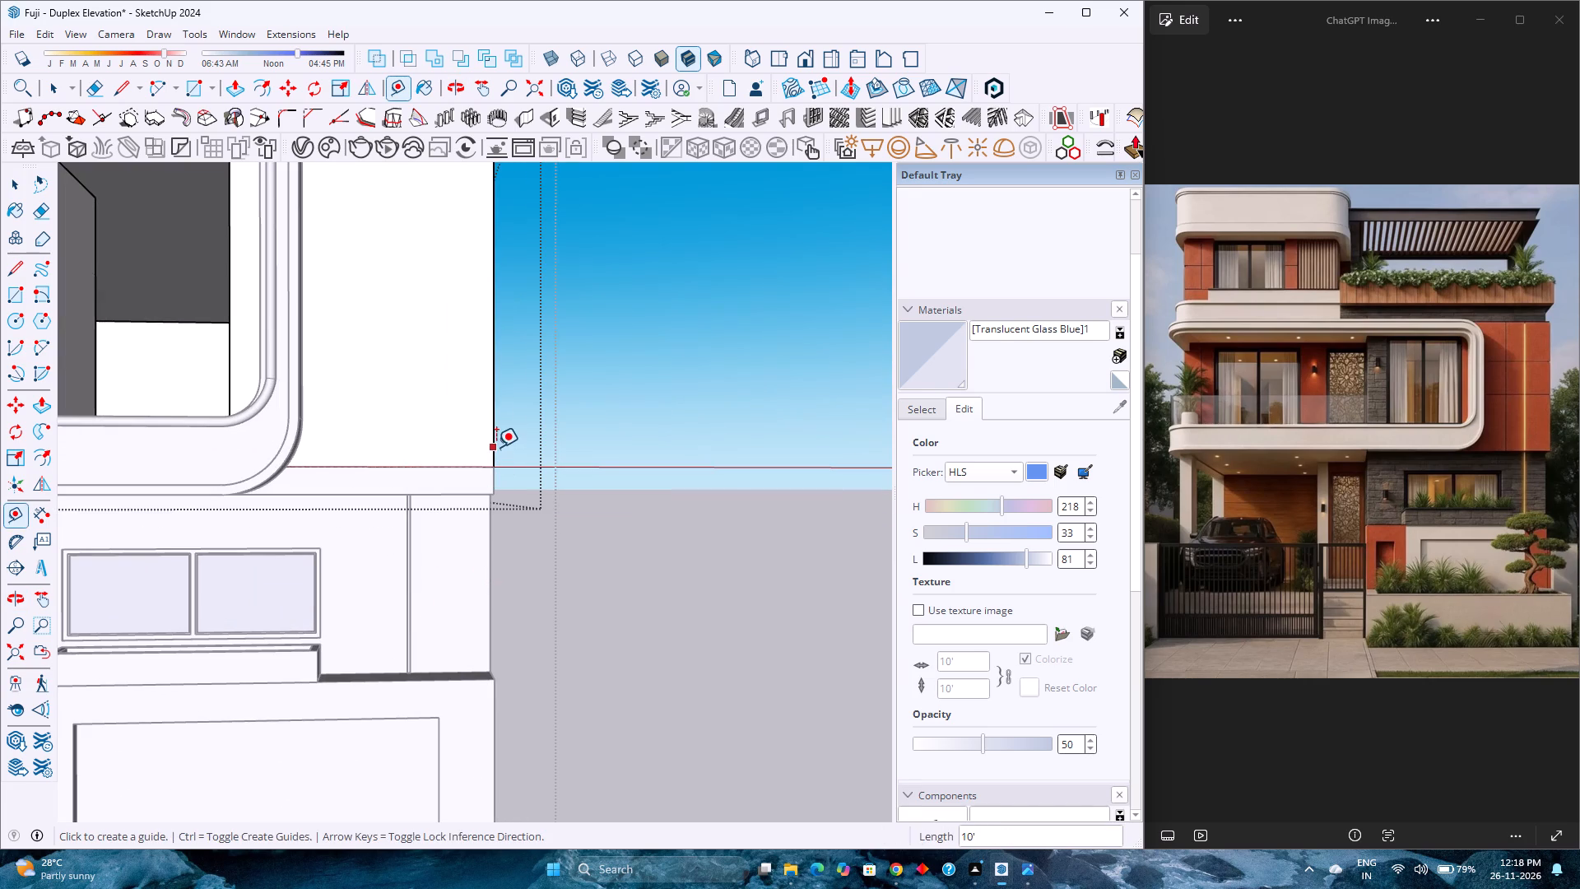
{"action": "left_click", "coordinate": [496, 446]}
{"action": "key", "text": "Right"}
{"action": "scroll", "coordinate": [409, 538], "scroll_direction": "up", "scroll_amount": 3}
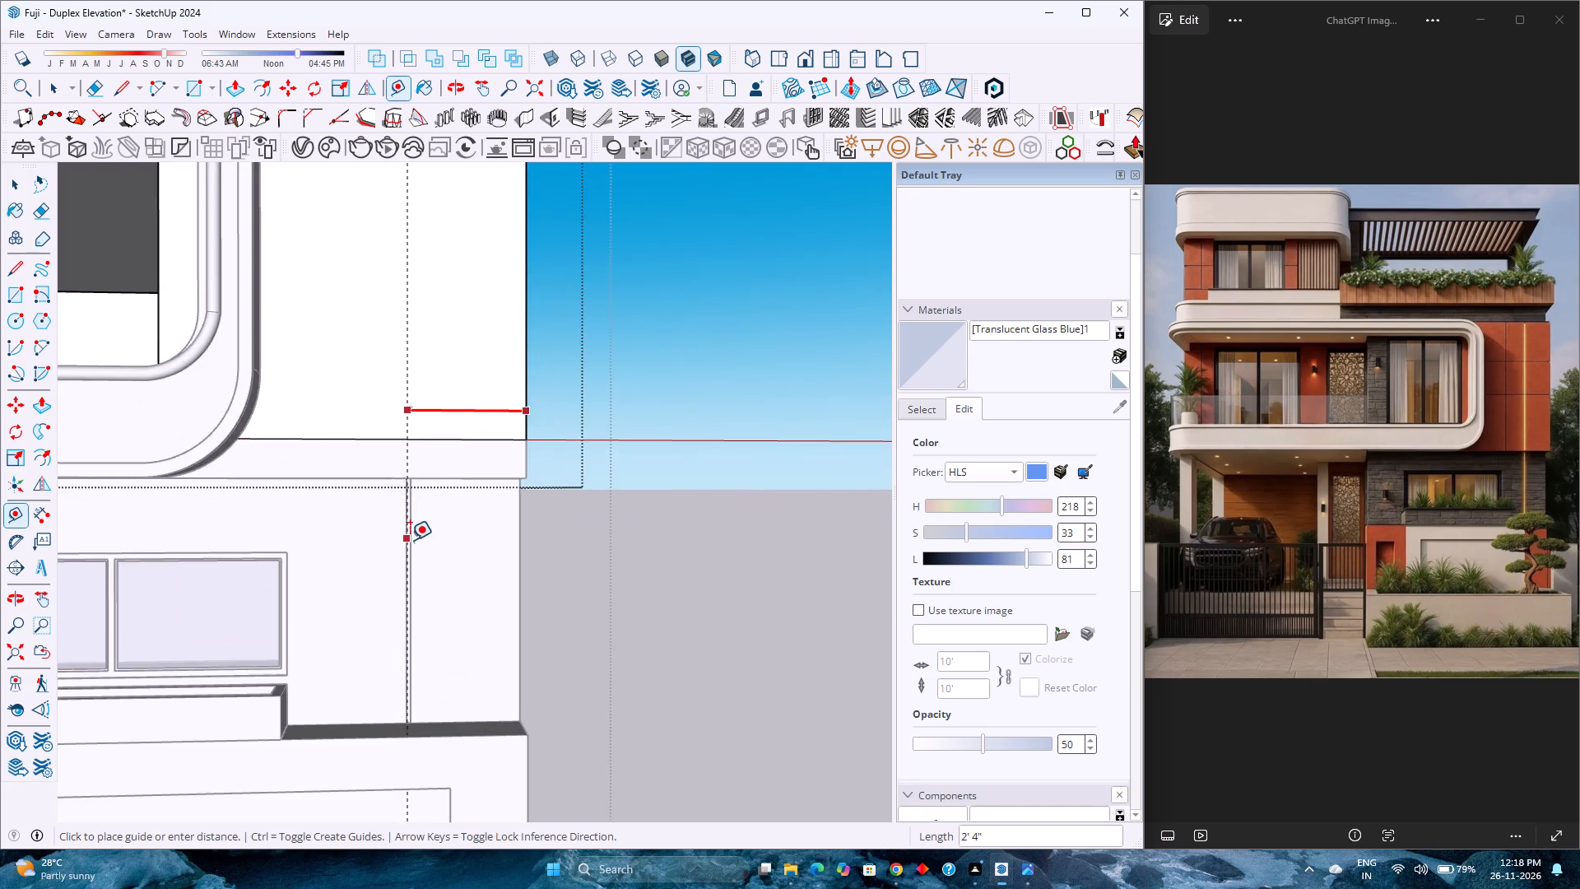
{"action": "scroll", "coordinate": [410, 540], "scroll_direction": "up", "scroll_amount": 6}
{"action": "middle_click_drag", "start_coordinate": [420, 550], "coordinate": [215, 449]}
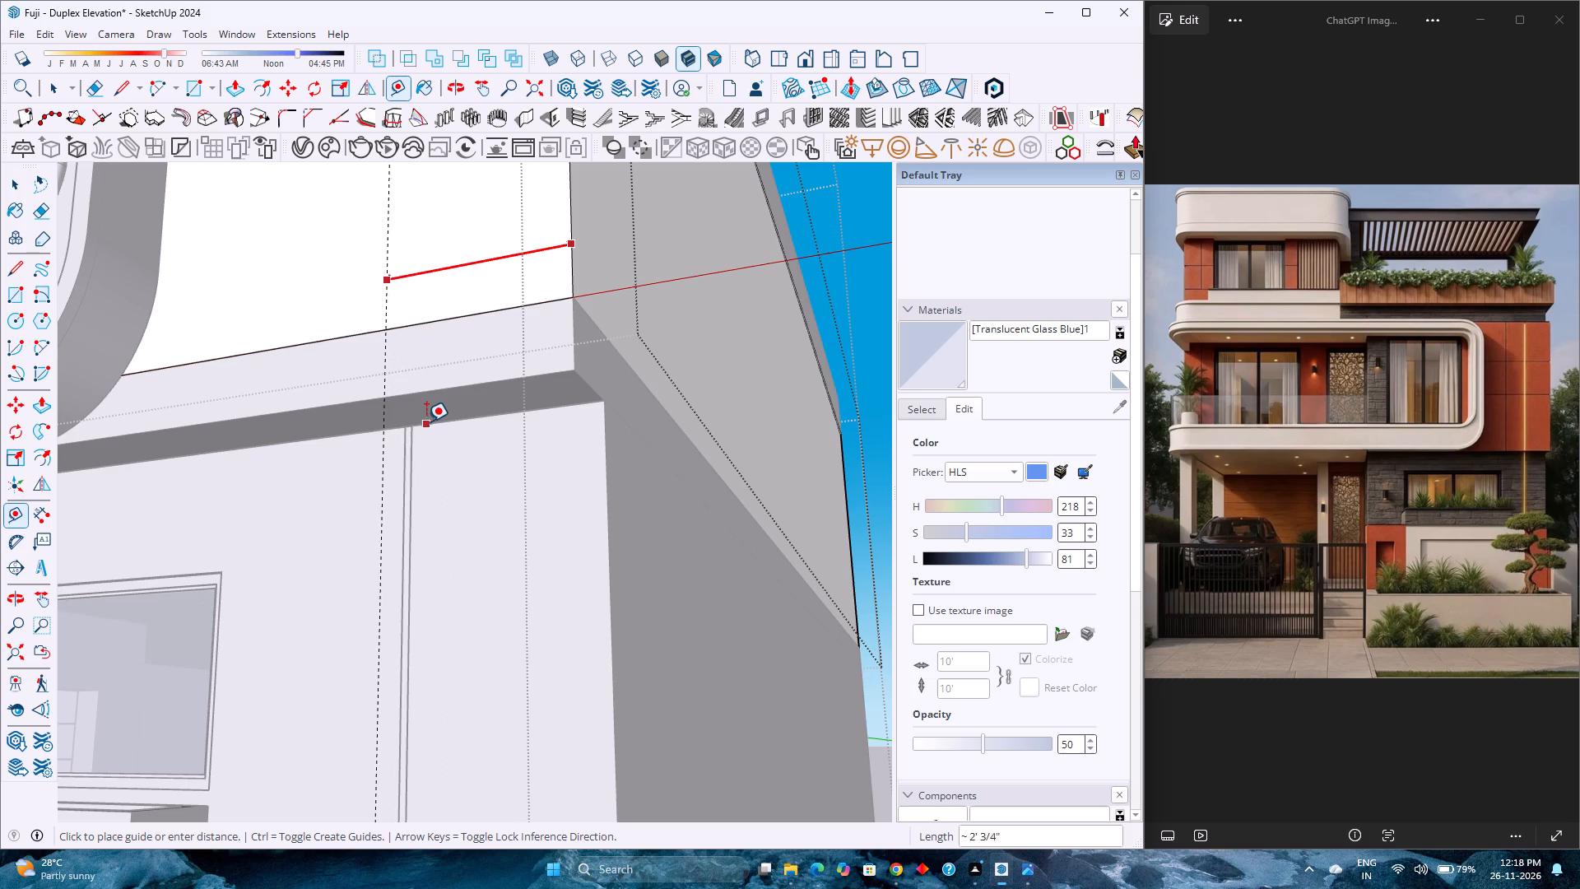
{"action": "left_click", "coordinate": [414, 424]}
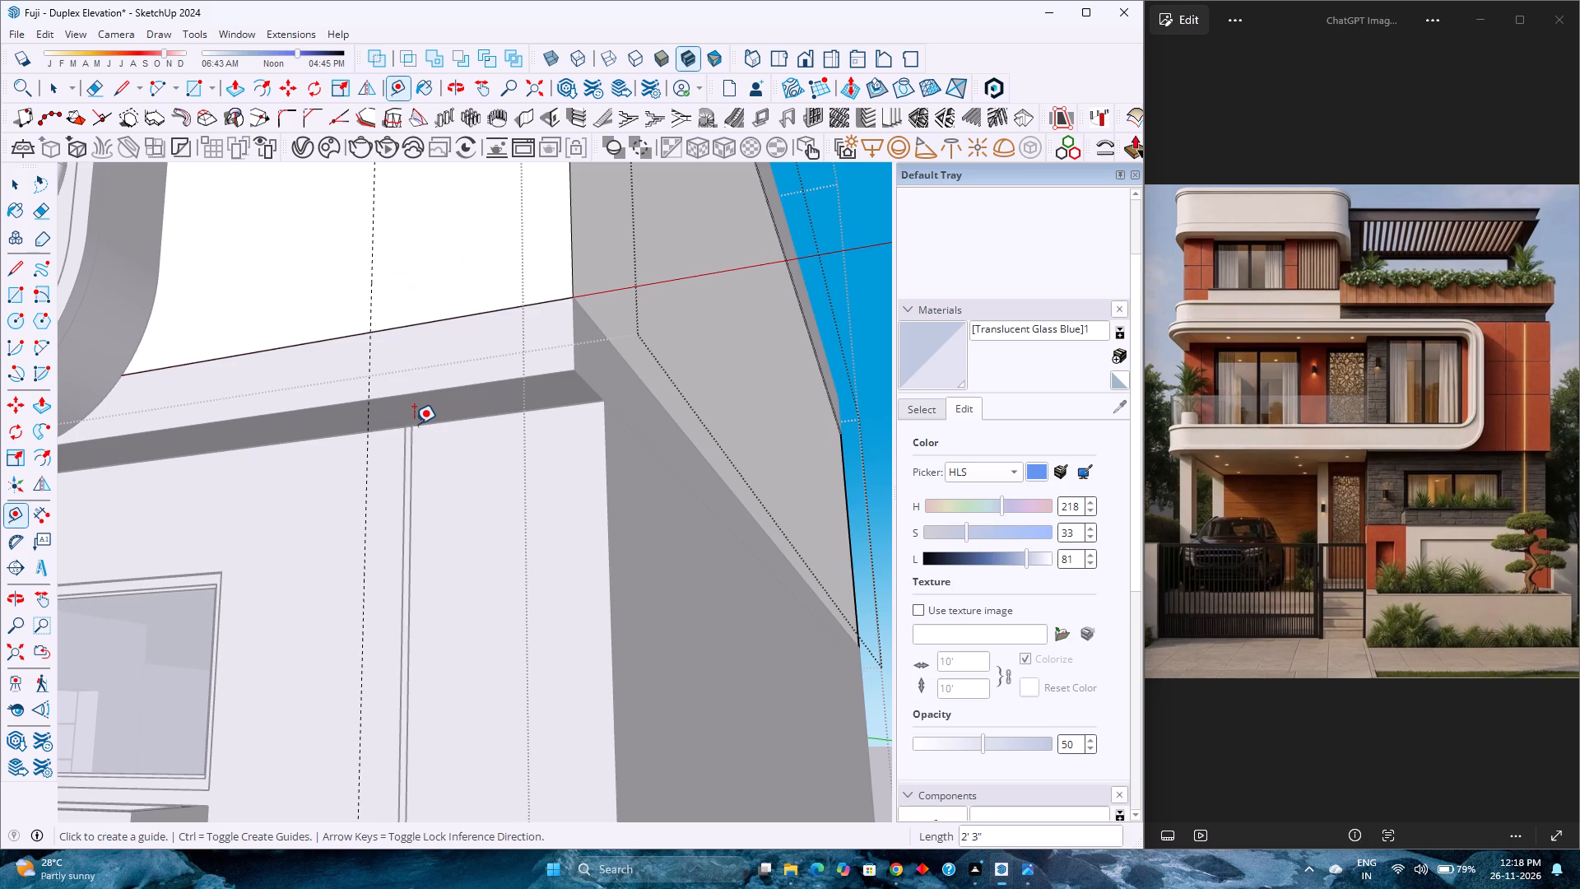
Place a second vertical guide 1'6" further in from the groove-aligned guide on the first-floor wall.
{"action": "middle_click_drag", "start_coordinate": [414, 424], "coordinate": [509, 510]}
{"action": "scroll", "coordinate": [517, 518], "scroll_direction": "down", "scroll_amount": 14}
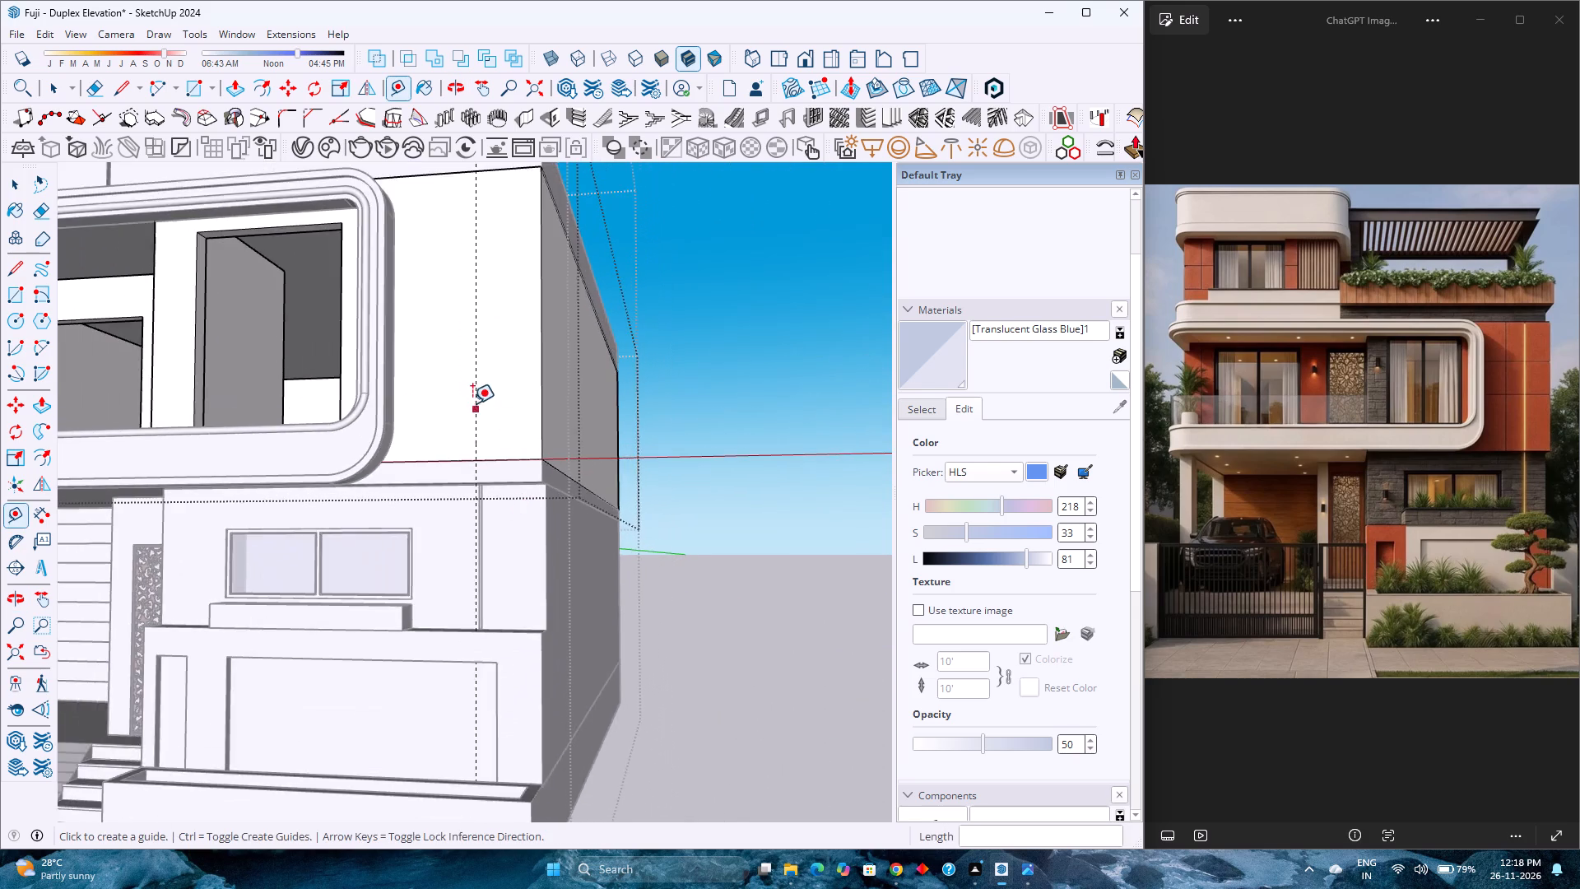
{"action": "scroll", "coordinate": [472, 403], "scroll_direction": "up", "scroll_amount": 2}
{"action": "middle_click_drag", "start_coordinate": [472, 403], "coordinate": [552, 459]}
{"action": "middle_click", "coordinate": [552, 459]}
{"action": "scroll", "coordinate": [476, 362], "scroll_direction": "down", "scroll_amount": 3}
{"action": "middle_click_drag", "start_coordinate": [476, 362], "coordinate": [550, 524], "text": "shift"}
{"action": "middle_click", "coordinate": [550, 524], "text": "shift"}
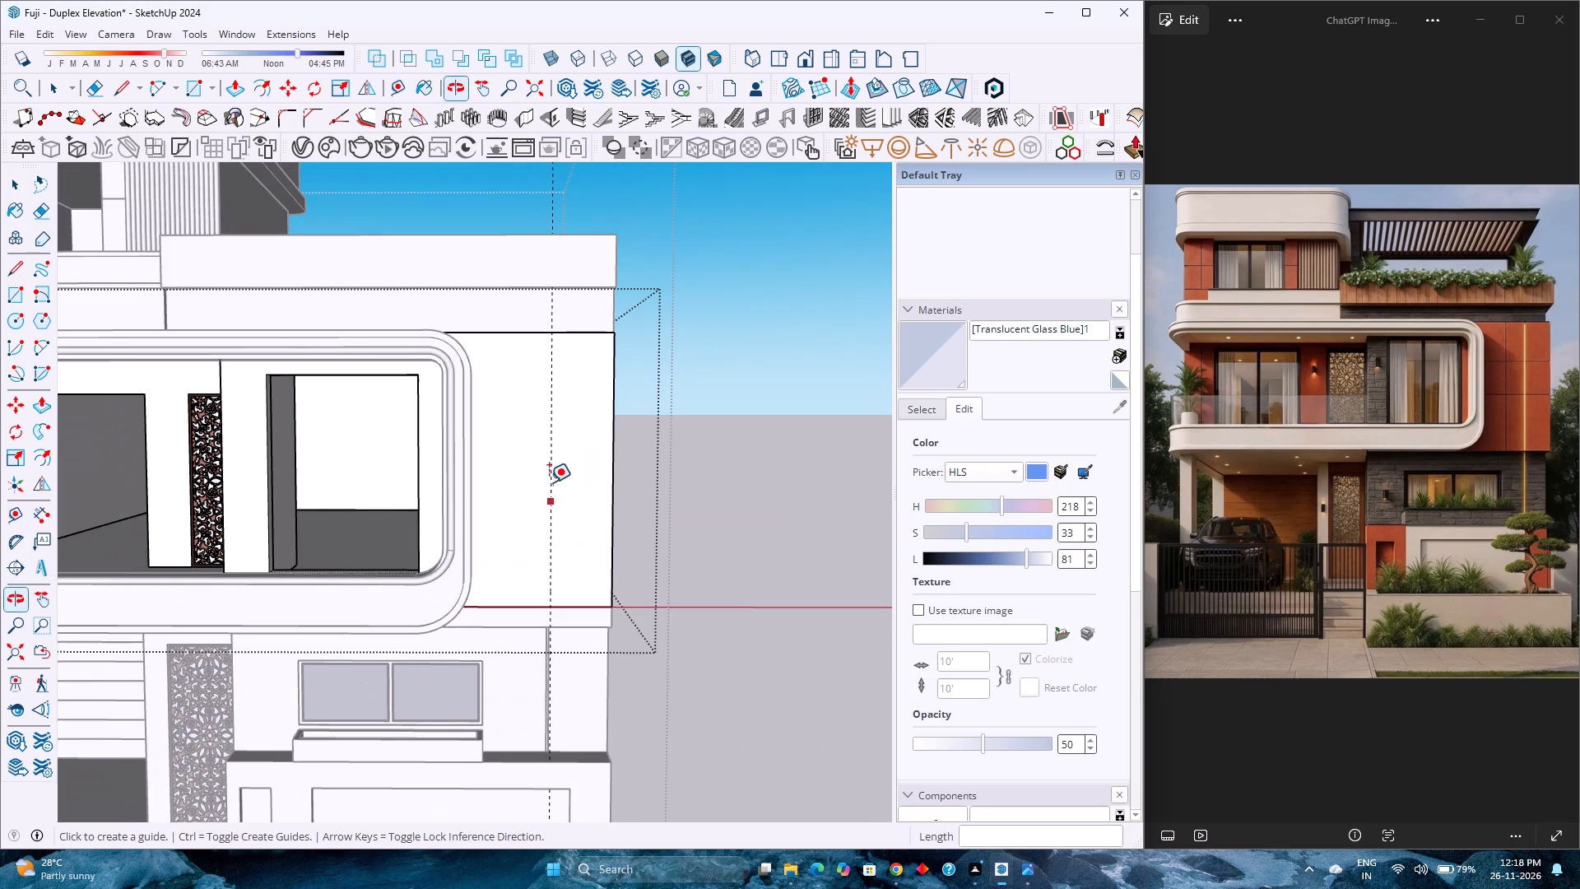
{"action": "left_click", "coordinate": [548, 470]}
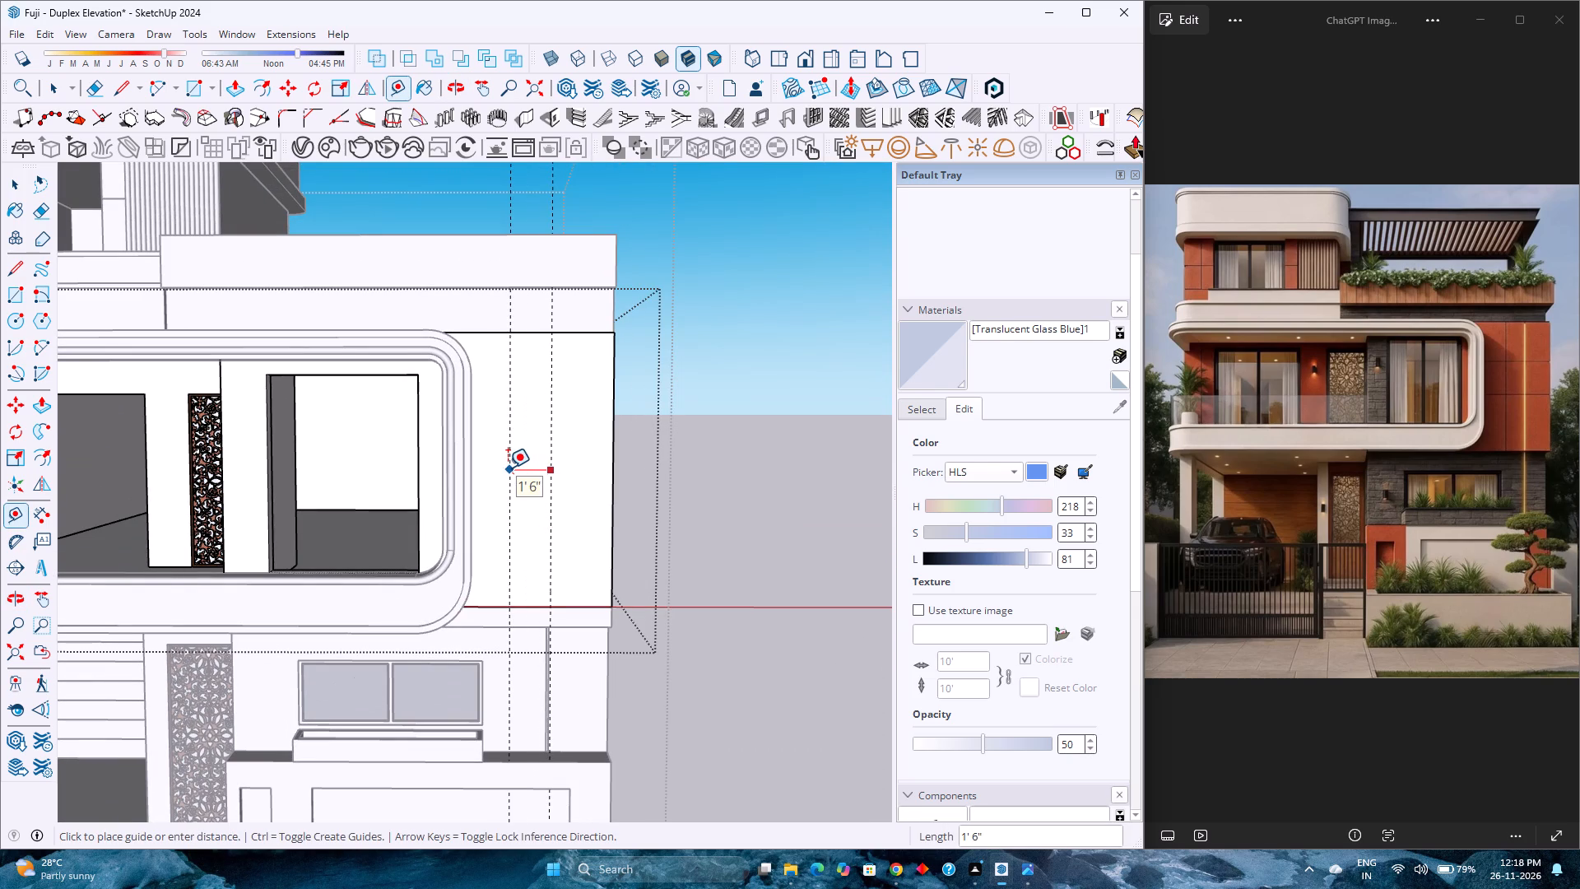
{"action": "left_click", "coordinate": [508, 468]}
Place a horizontal guide 2'11" below the top edge of the first-floor side wall.
{"action": "scroll", "coordinate": [561, 353], "scroll_direction": "up", "scroll_amount": 1}
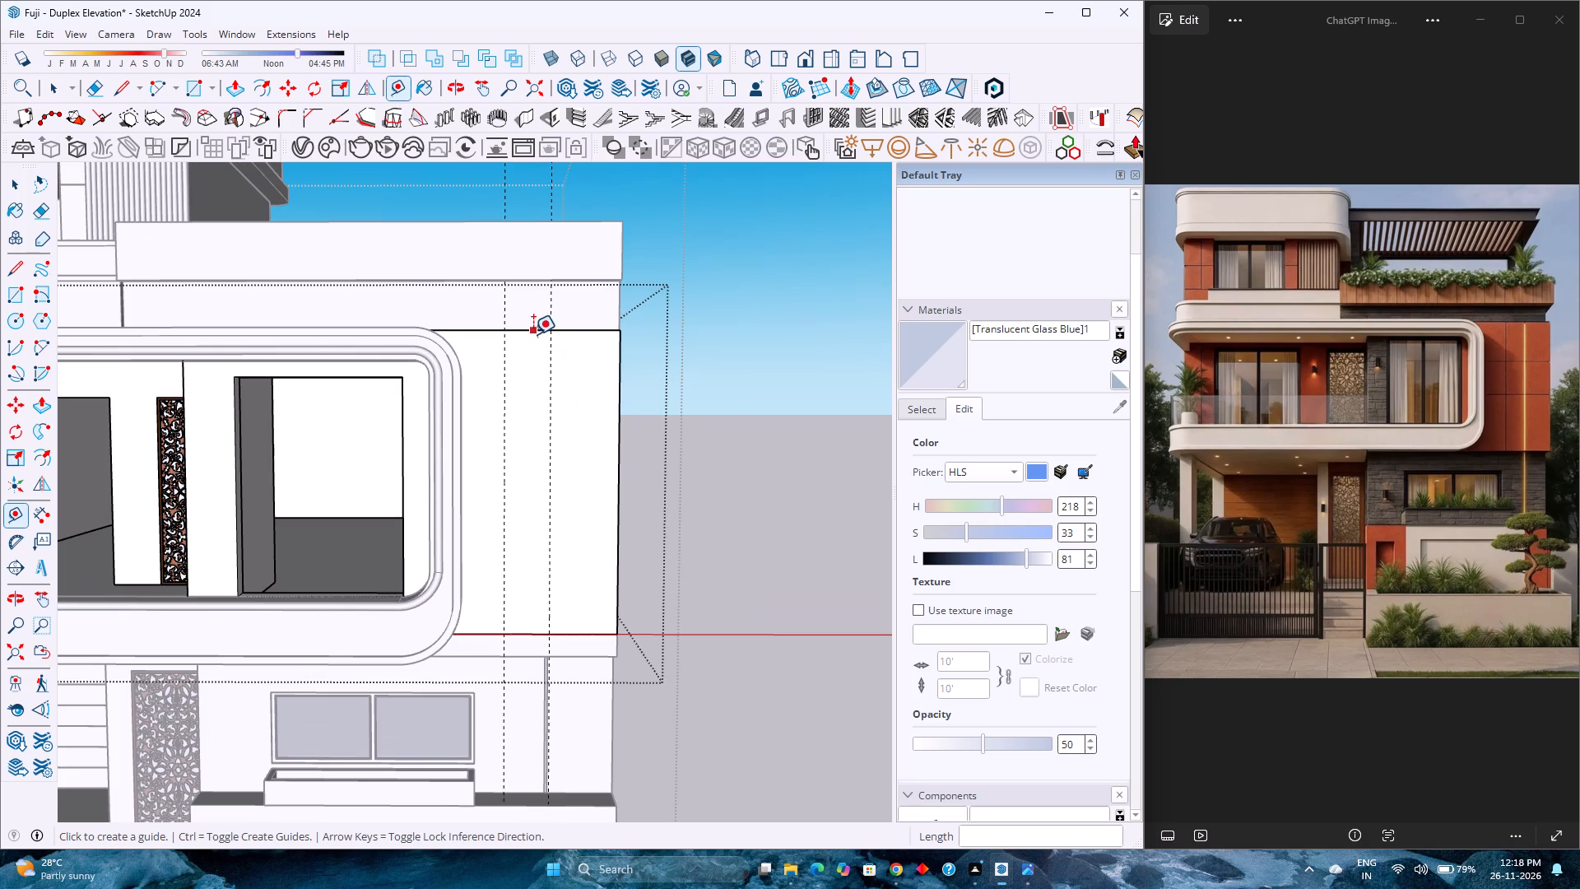
{"action": "left_click", "coordinate": [533, 333]}
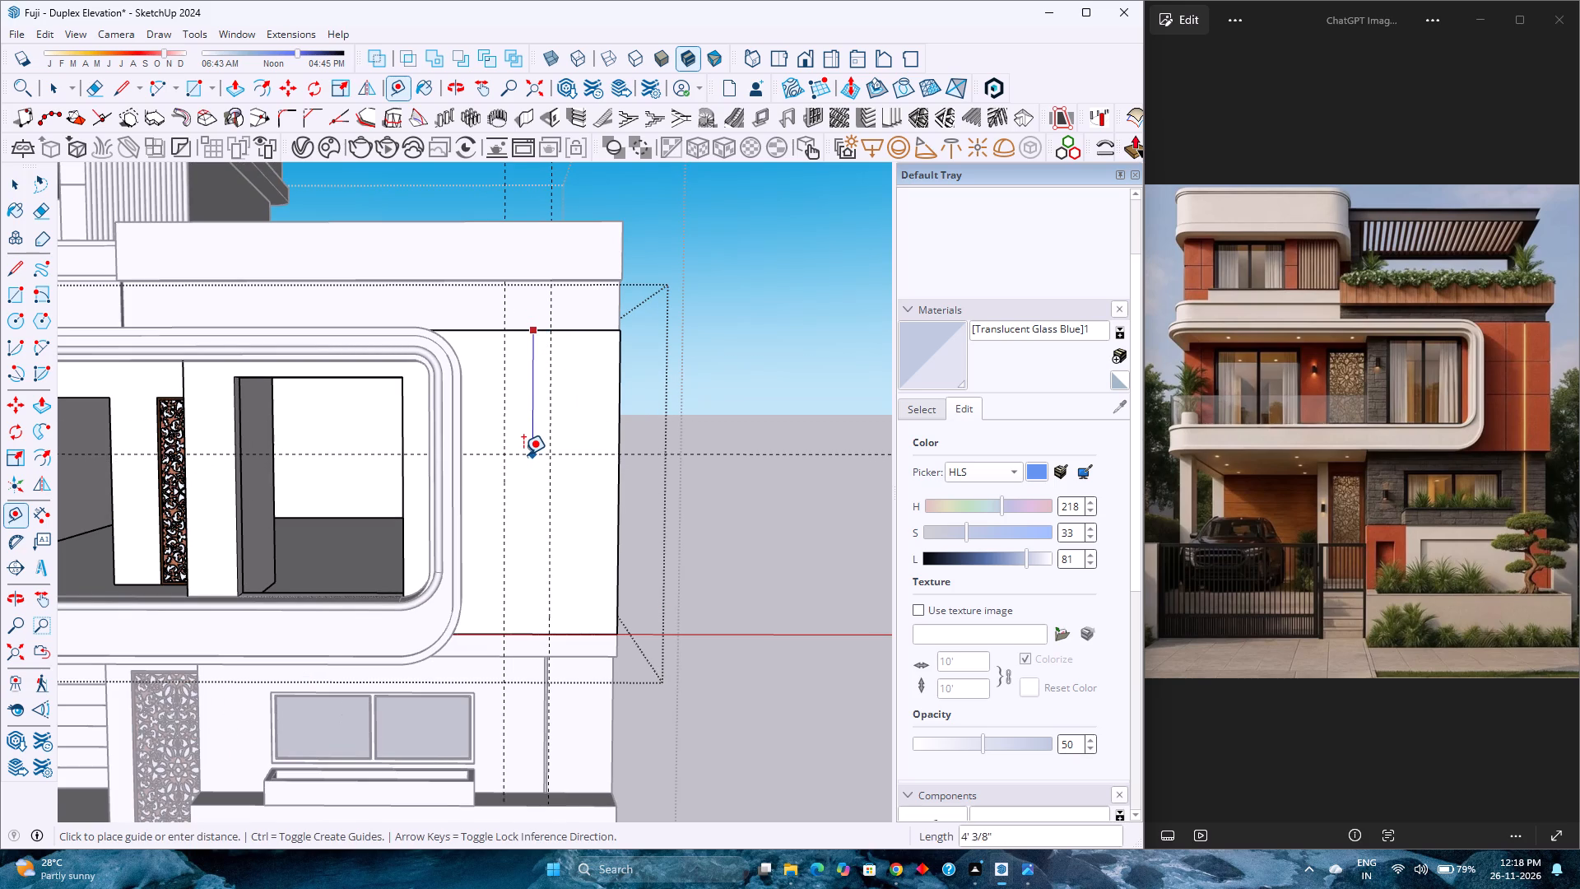
{"action": "key", "text": "2"}
{"action": "type", "text": "'11"}
{"action": "key", "text": "Return"}
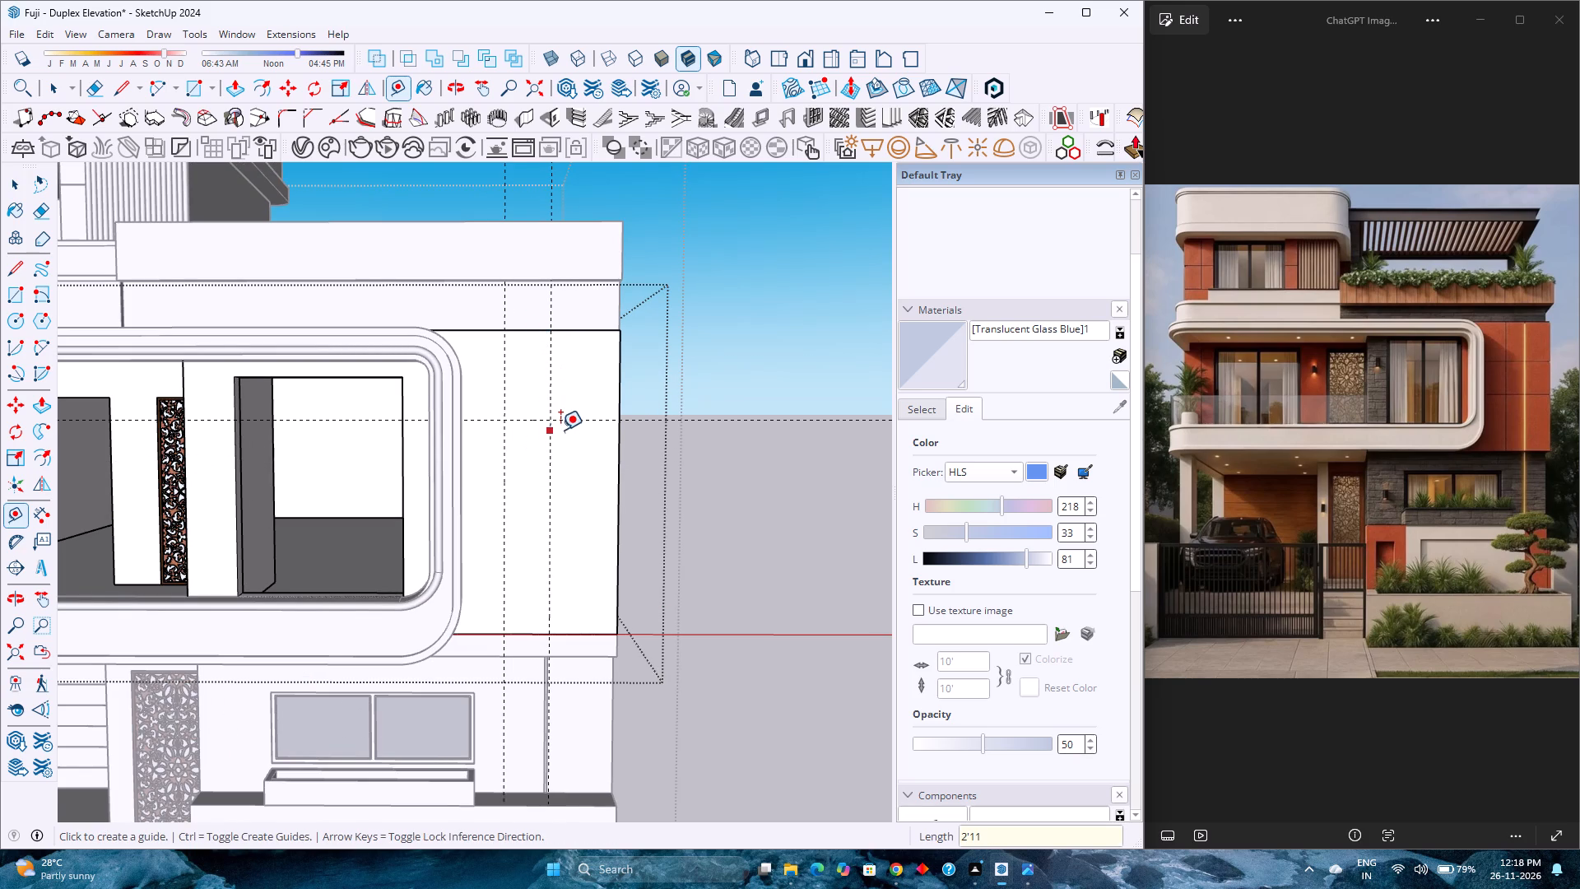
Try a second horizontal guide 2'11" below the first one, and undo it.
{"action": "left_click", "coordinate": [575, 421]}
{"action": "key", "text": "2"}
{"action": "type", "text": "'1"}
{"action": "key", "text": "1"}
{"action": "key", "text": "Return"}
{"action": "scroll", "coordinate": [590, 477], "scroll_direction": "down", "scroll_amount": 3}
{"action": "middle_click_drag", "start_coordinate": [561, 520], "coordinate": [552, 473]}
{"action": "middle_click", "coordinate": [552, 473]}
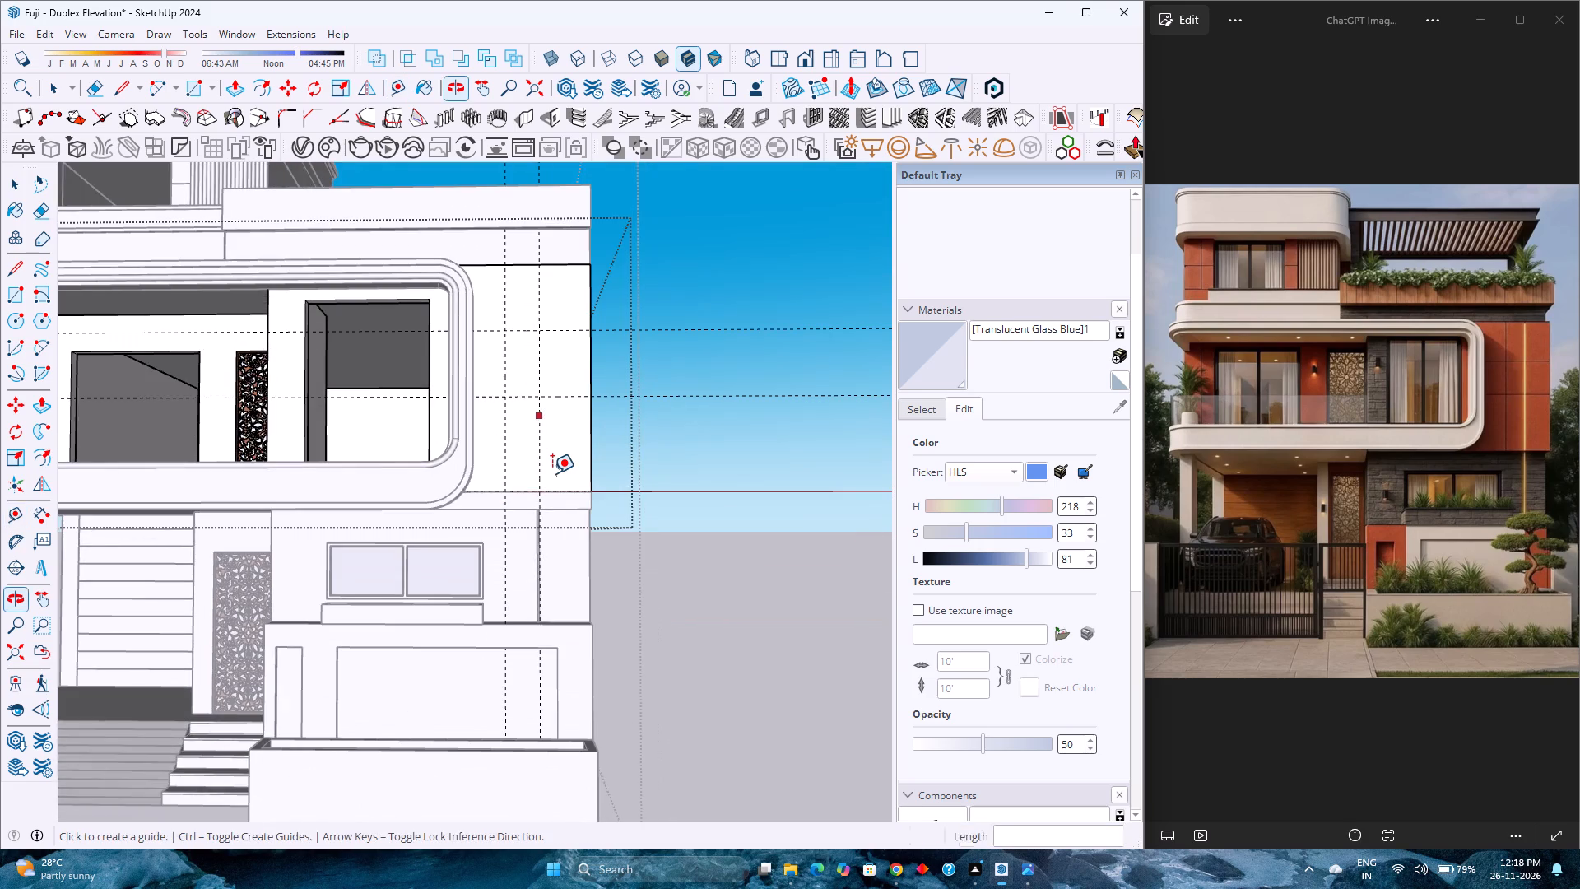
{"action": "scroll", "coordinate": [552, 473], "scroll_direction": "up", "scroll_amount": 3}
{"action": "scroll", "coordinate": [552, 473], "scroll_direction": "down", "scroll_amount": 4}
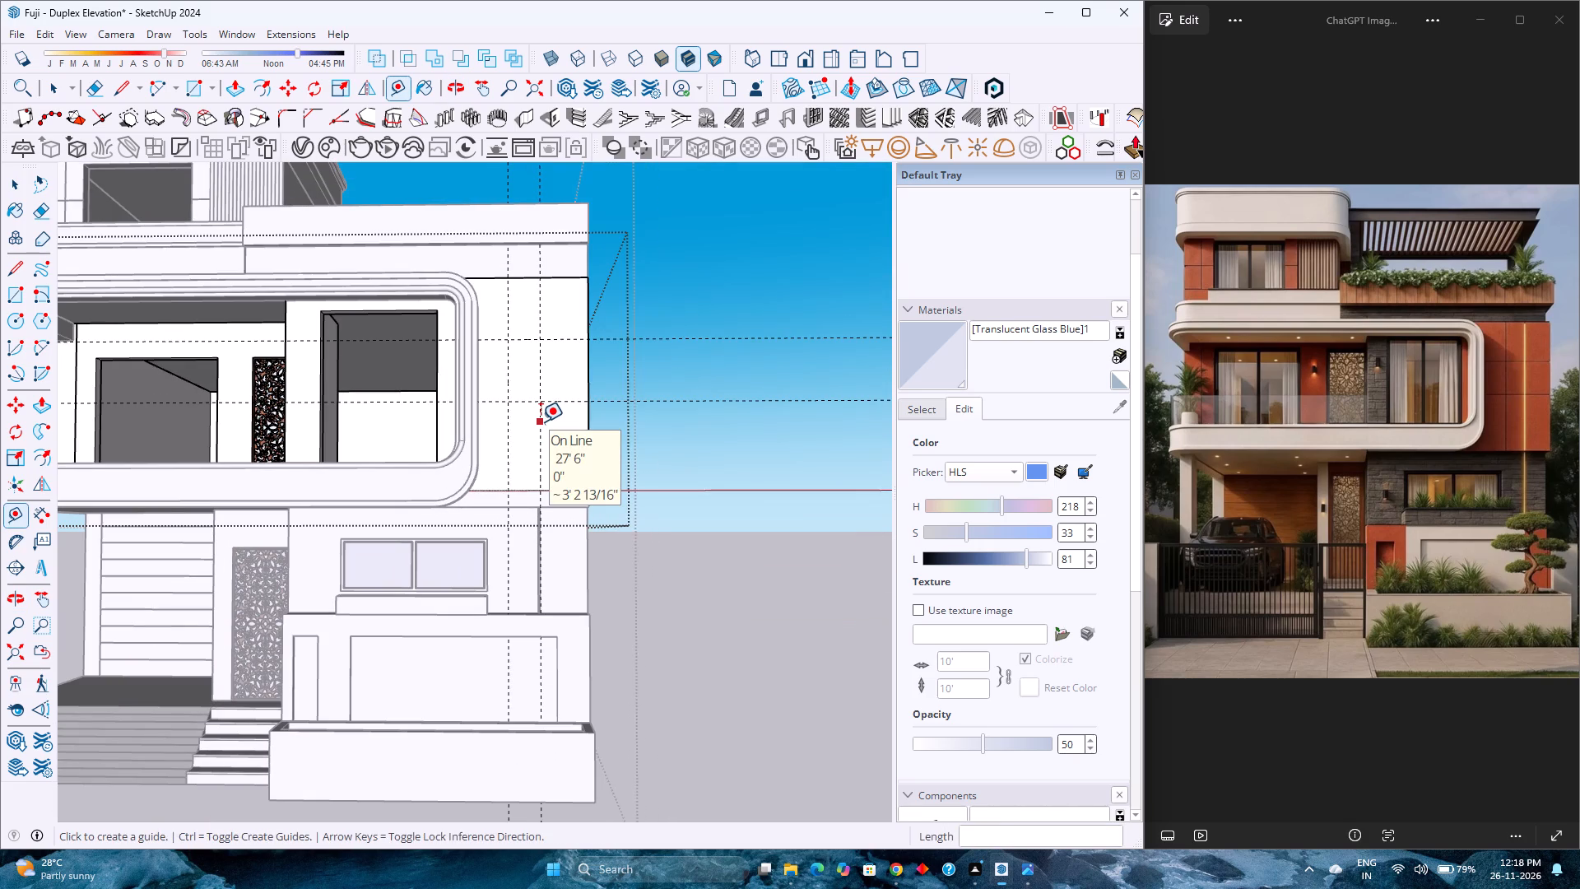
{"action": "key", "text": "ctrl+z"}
Place a second horizontal guide 2'9" below the first horizontal guide on the side wall.
{"action": "left_click", "coordinate": [573, 341]}
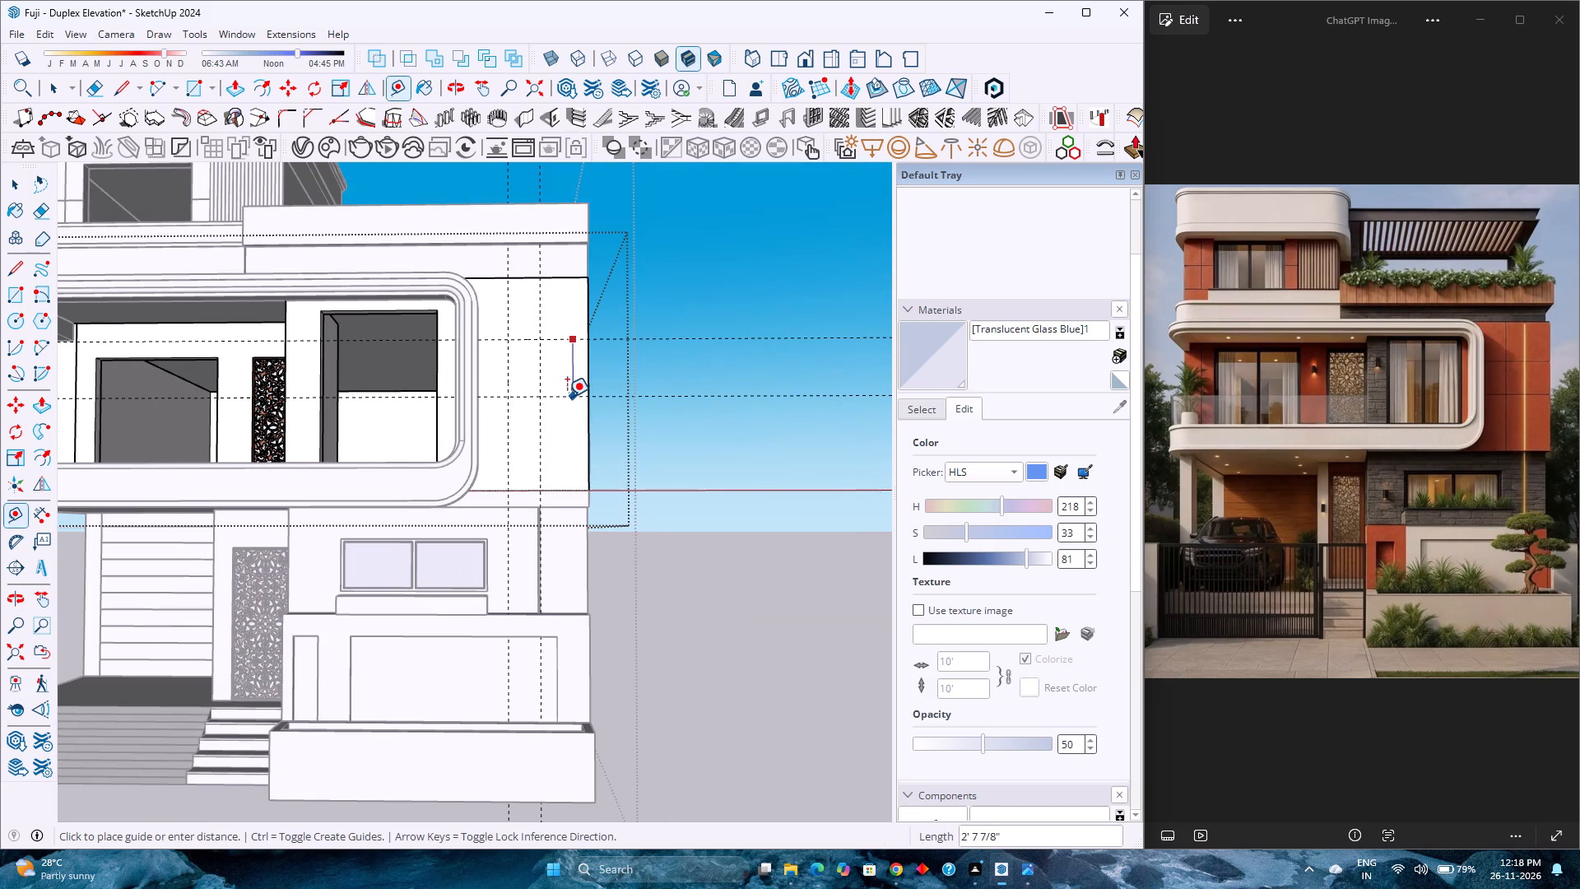
{"action": "key", "text": "2"}
{"action": "key", "text": "apostrophe"}
{"action": "key", "text": "9"}
{"action": "key", "text": "Return"}
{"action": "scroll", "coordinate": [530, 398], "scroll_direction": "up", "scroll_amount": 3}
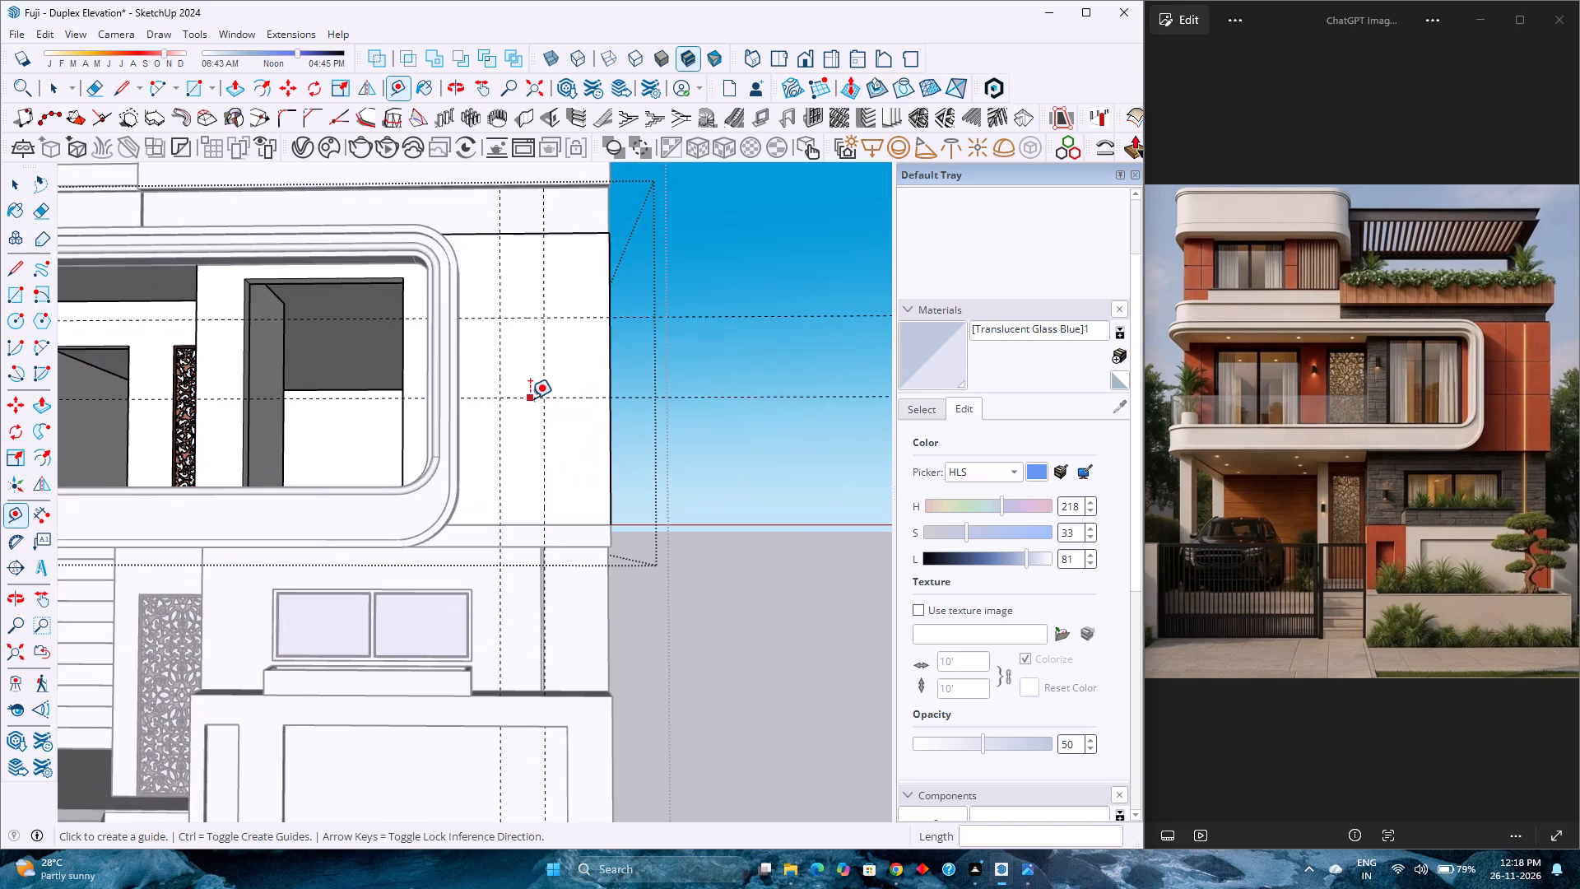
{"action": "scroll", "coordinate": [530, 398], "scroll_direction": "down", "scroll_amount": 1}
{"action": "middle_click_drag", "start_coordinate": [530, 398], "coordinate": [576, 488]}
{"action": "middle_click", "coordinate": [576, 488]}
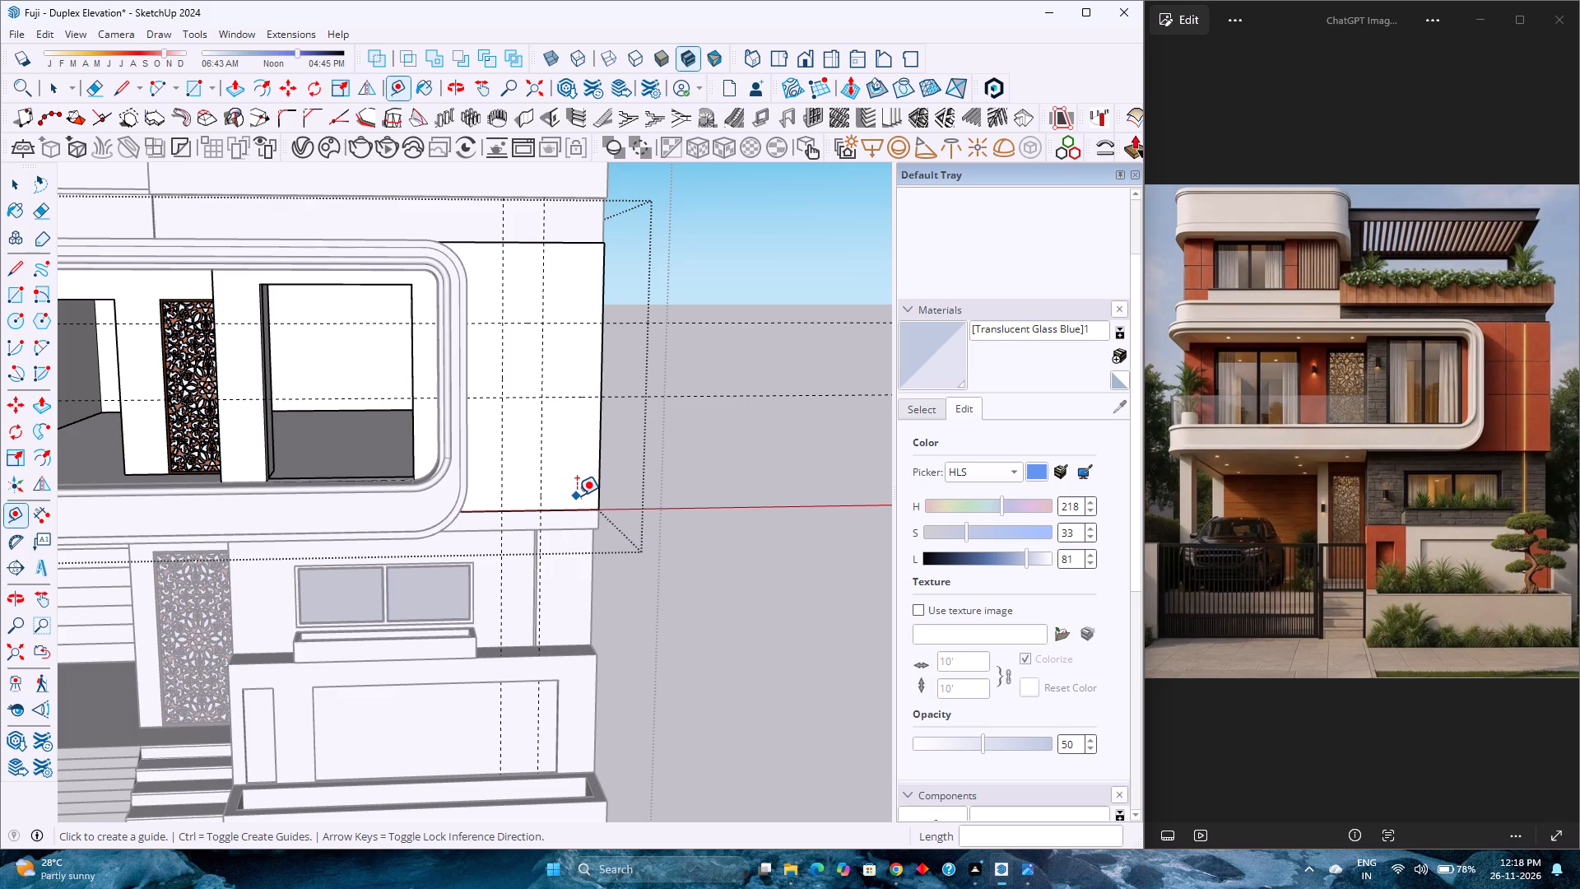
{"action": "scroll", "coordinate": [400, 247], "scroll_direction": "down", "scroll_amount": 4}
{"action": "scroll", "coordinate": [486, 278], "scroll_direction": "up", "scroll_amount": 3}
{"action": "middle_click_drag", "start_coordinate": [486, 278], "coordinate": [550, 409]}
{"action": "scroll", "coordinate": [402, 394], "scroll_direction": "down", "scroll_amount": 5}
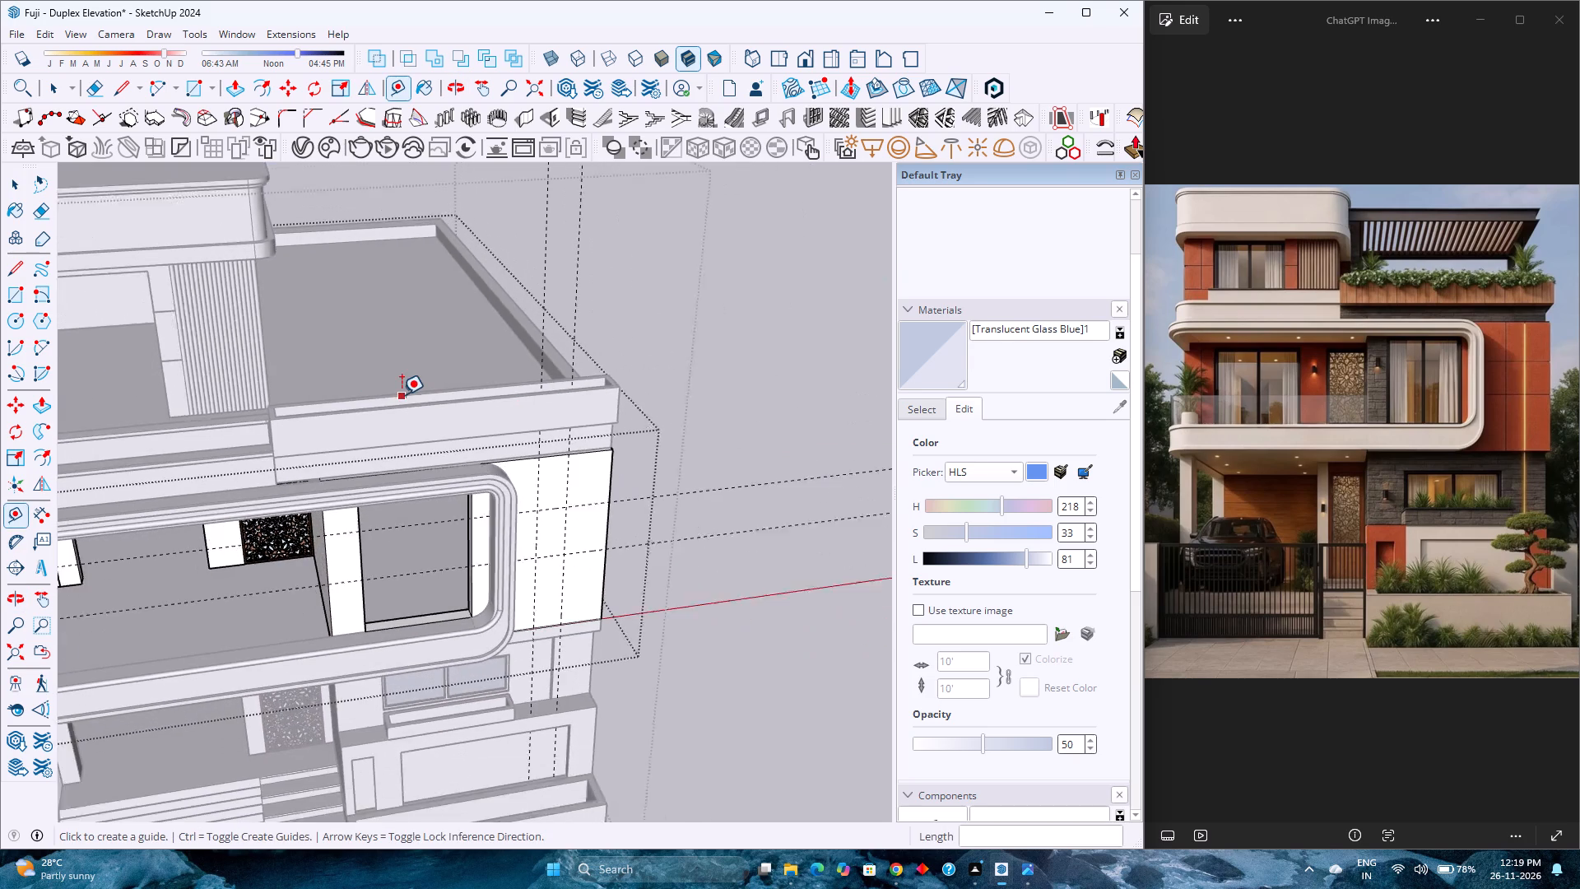
Draw a 10' vertical line along the outer vertical guide, from the top to the bottom edge of the first-floor side wall.
{"action": "scroll", "coordinate": [590, 482], "scroll_direction": "up", "scroll_amount": 6}
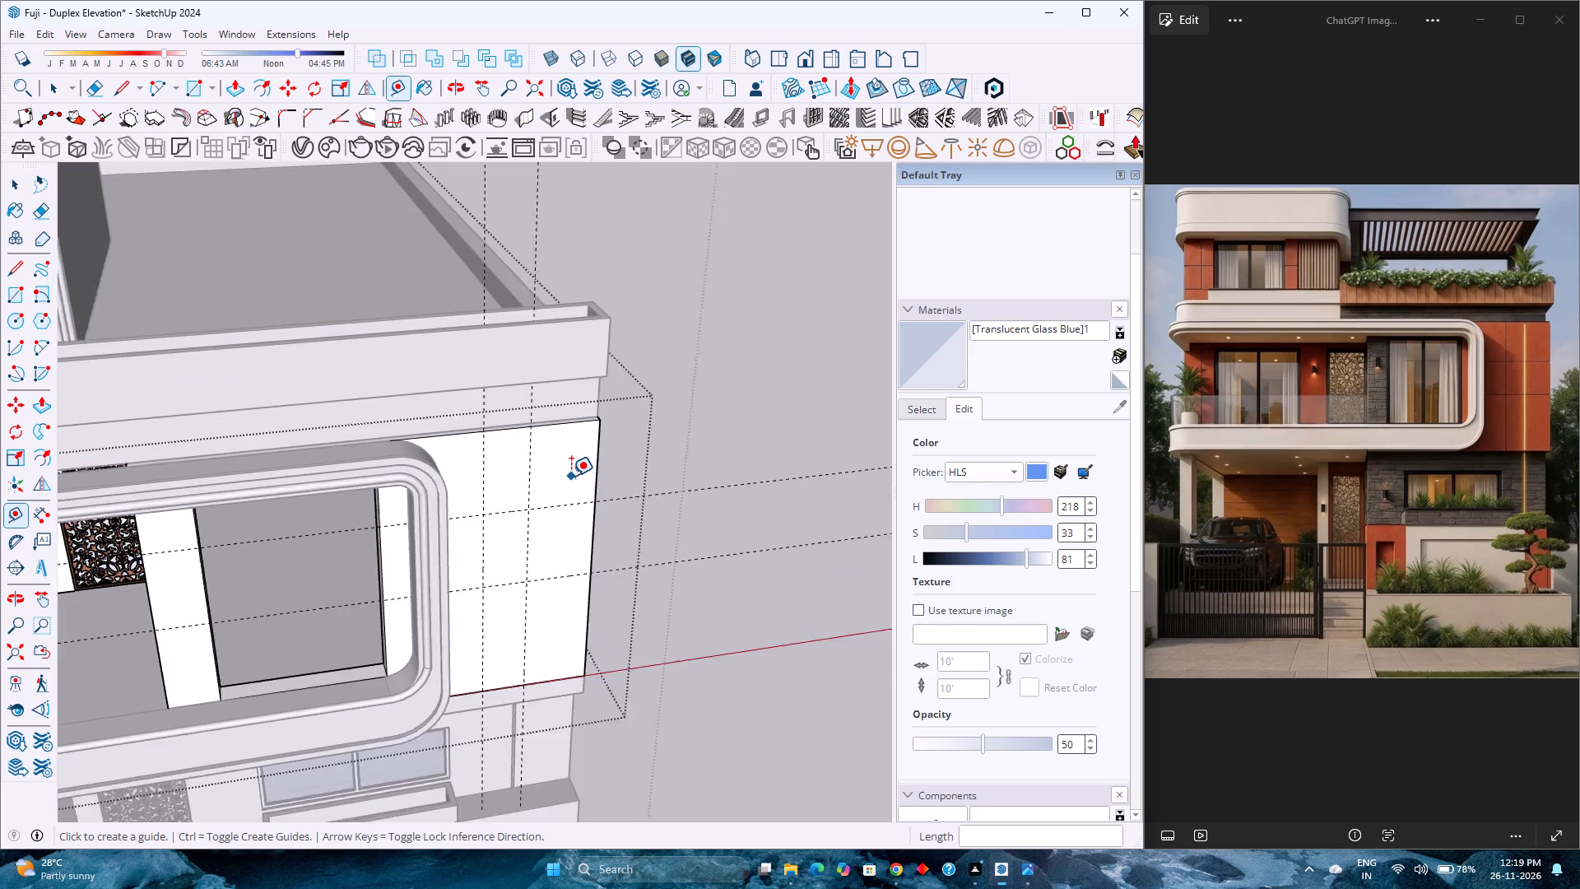
{"action": "scroll", "coordinate": [571, 476], "scroll_direction": "up", "scroll_amount": 2}
{"action": "scroll", "coordinate": [477, 461], "scroll_direction": "up", "scroll_amount": 4}
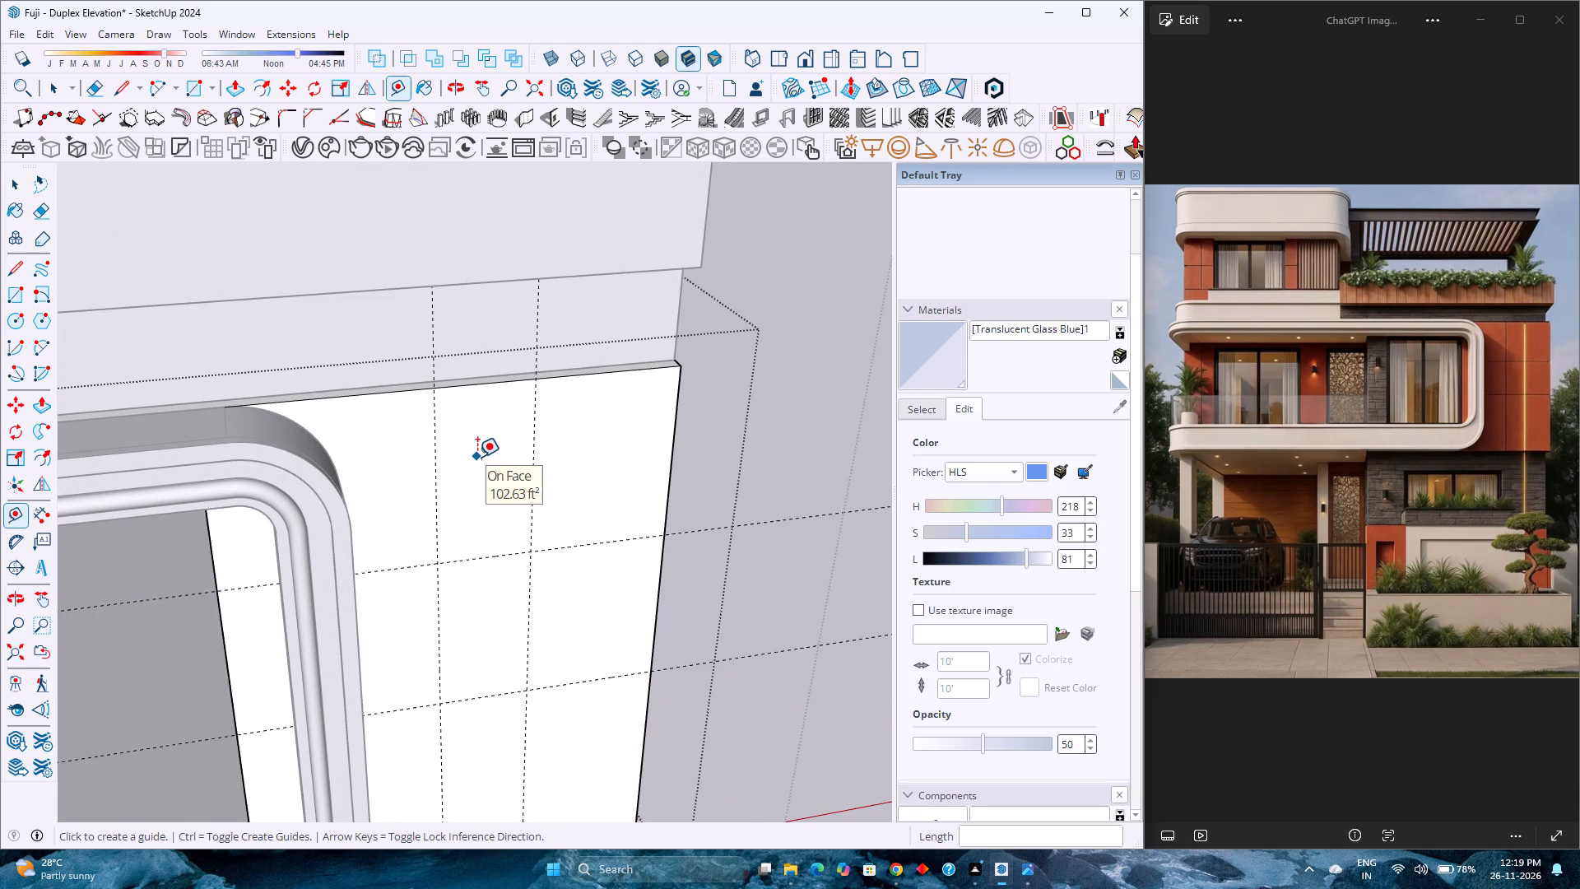
{"action": "left_click", "coordinate": [124, 86]}
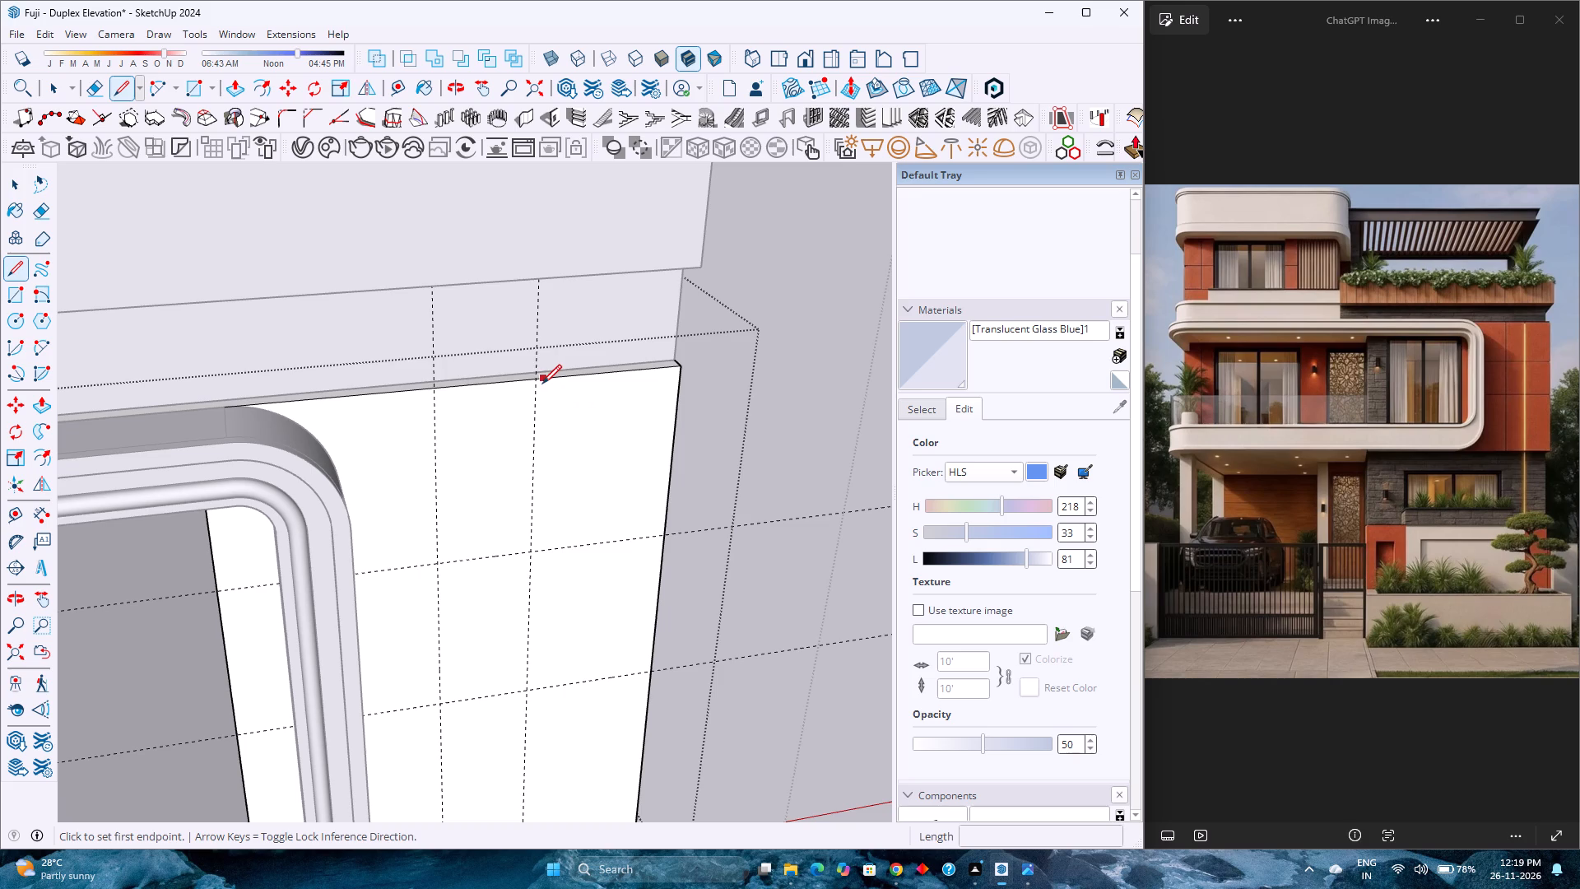
{"action": "scroll", "coordinate": [532, 406], "scroll_direction": "up", "scroll_amount": 5}
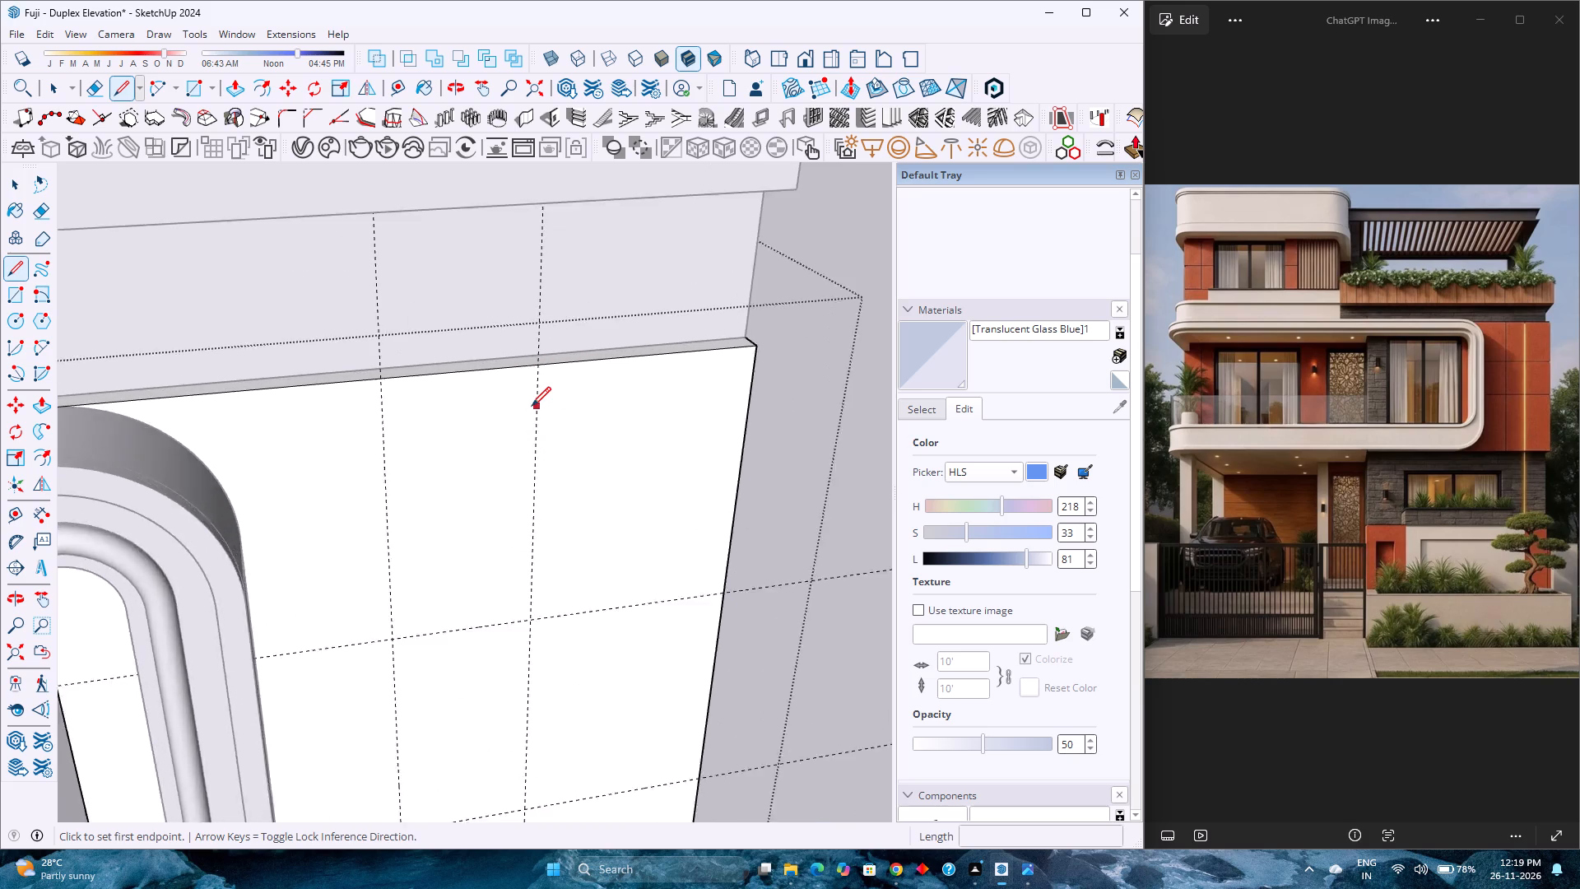
{"action": "scroll", "coordinate": [532, 406], "scroll_direction": "up", "scroll_amount": 1}
{"action": "middle_click_drag", "start_coordinate": [532, 406], "coordinate": [573, 538]}
{"action": "scroll", "coordinate": [542, 363], "scroll_direction": "up", "scroll_amount": 4}
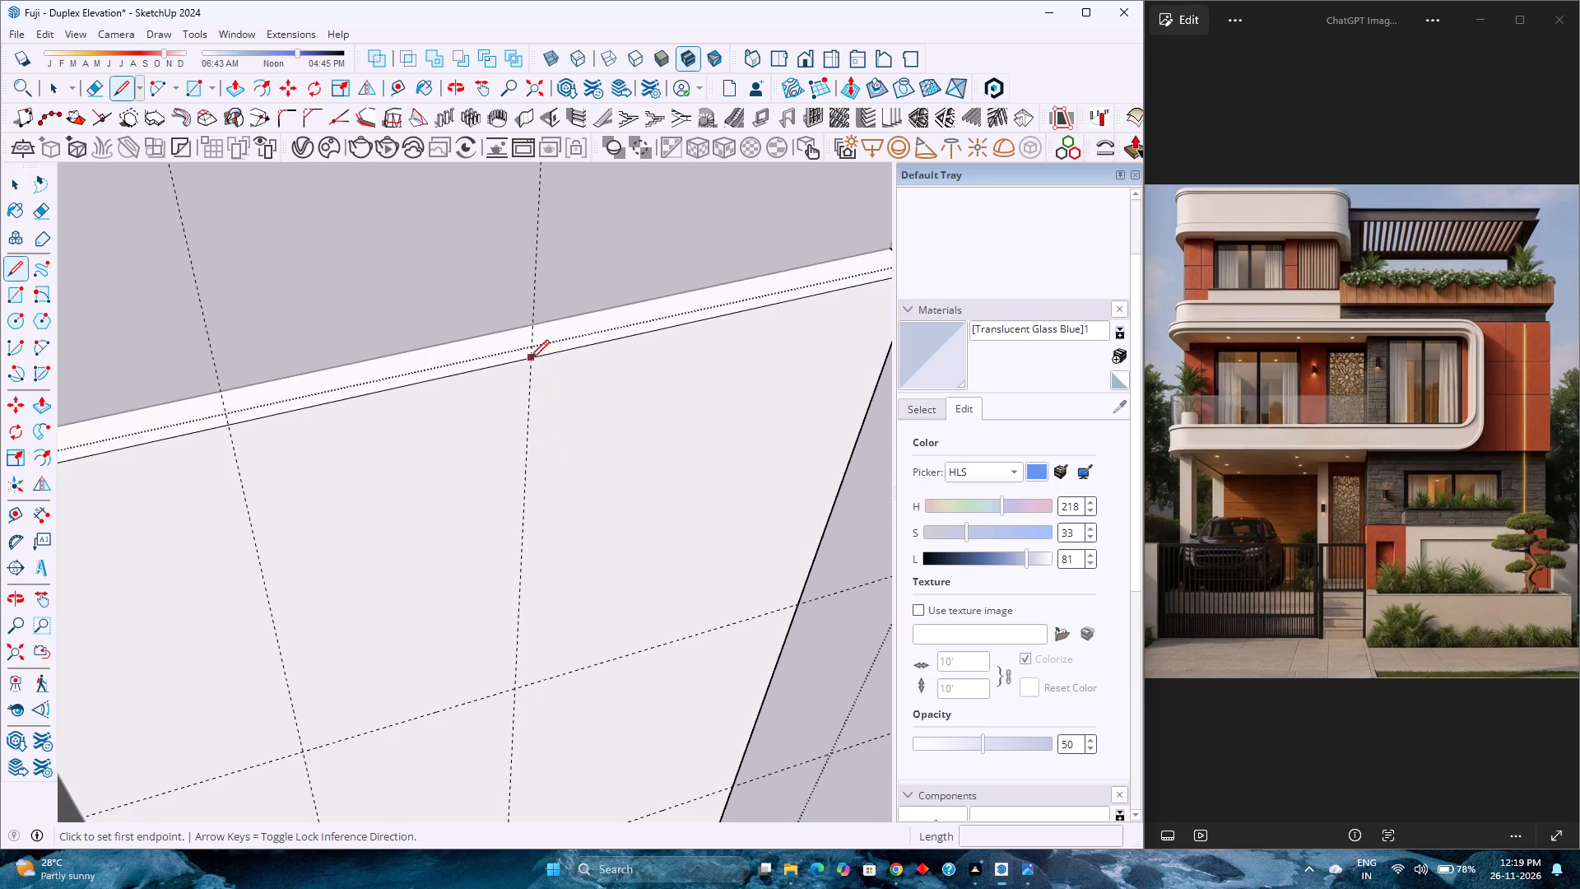
{"action": "left_click", "coordinate": [529, 356]}
{"action": "scroll", "coordinate": [512, 455], "scroll_direction": "down", "scroll_amount": 3}
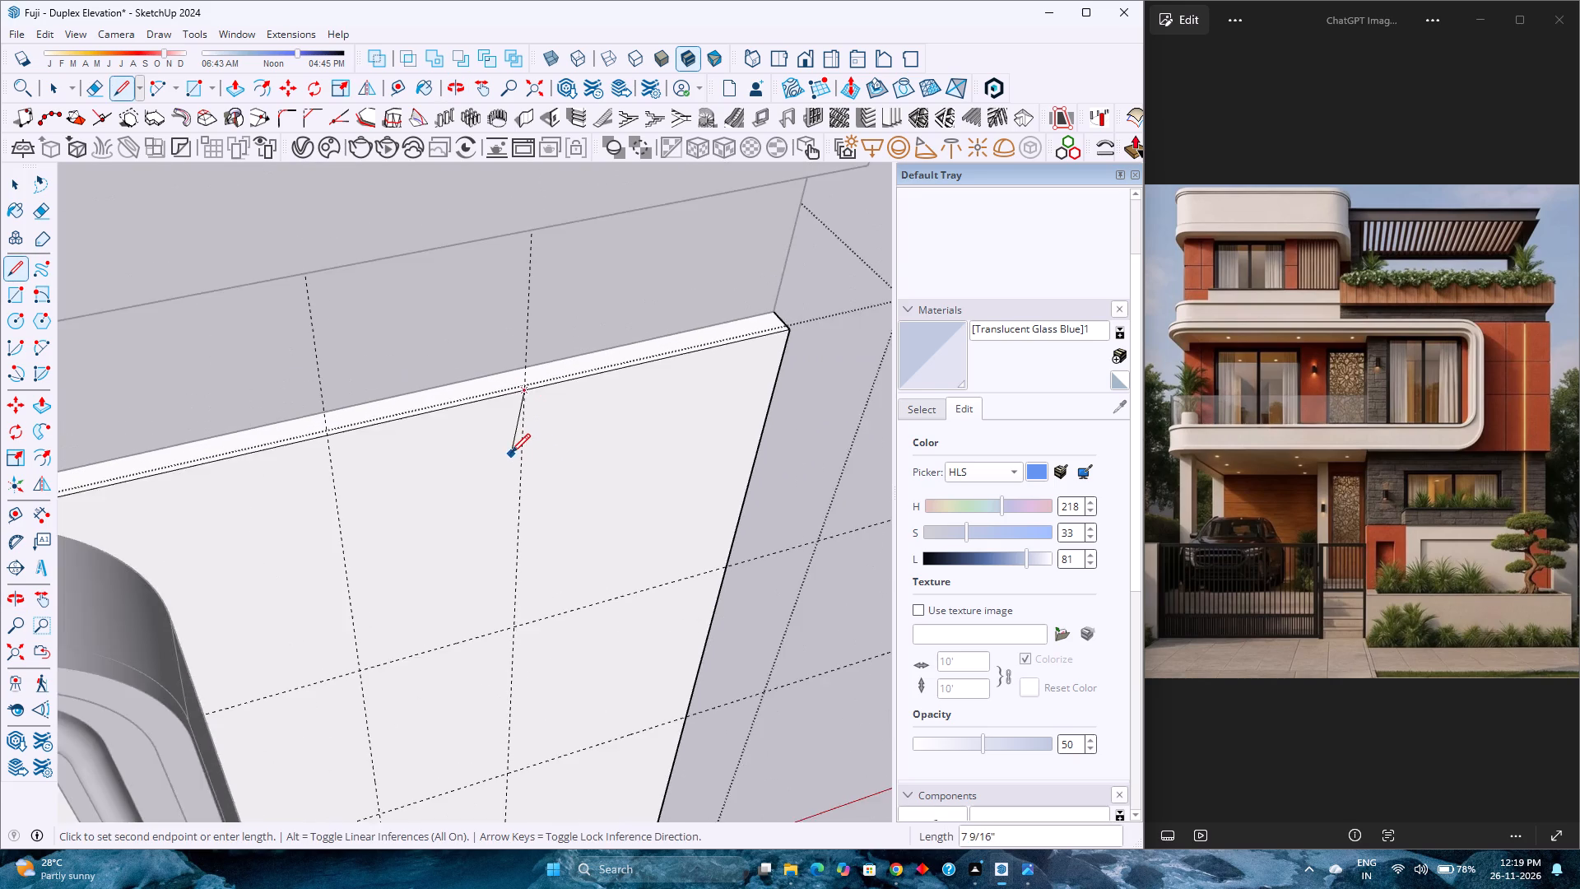
{"action": "scroll", "coordinate": [511, 453], "scroll_direction": "down", "scroll_amount": 18}
{"action": "scroll", "coordinate": [500, 649], "scroll_direction": "up", "scroll_amount": 3}
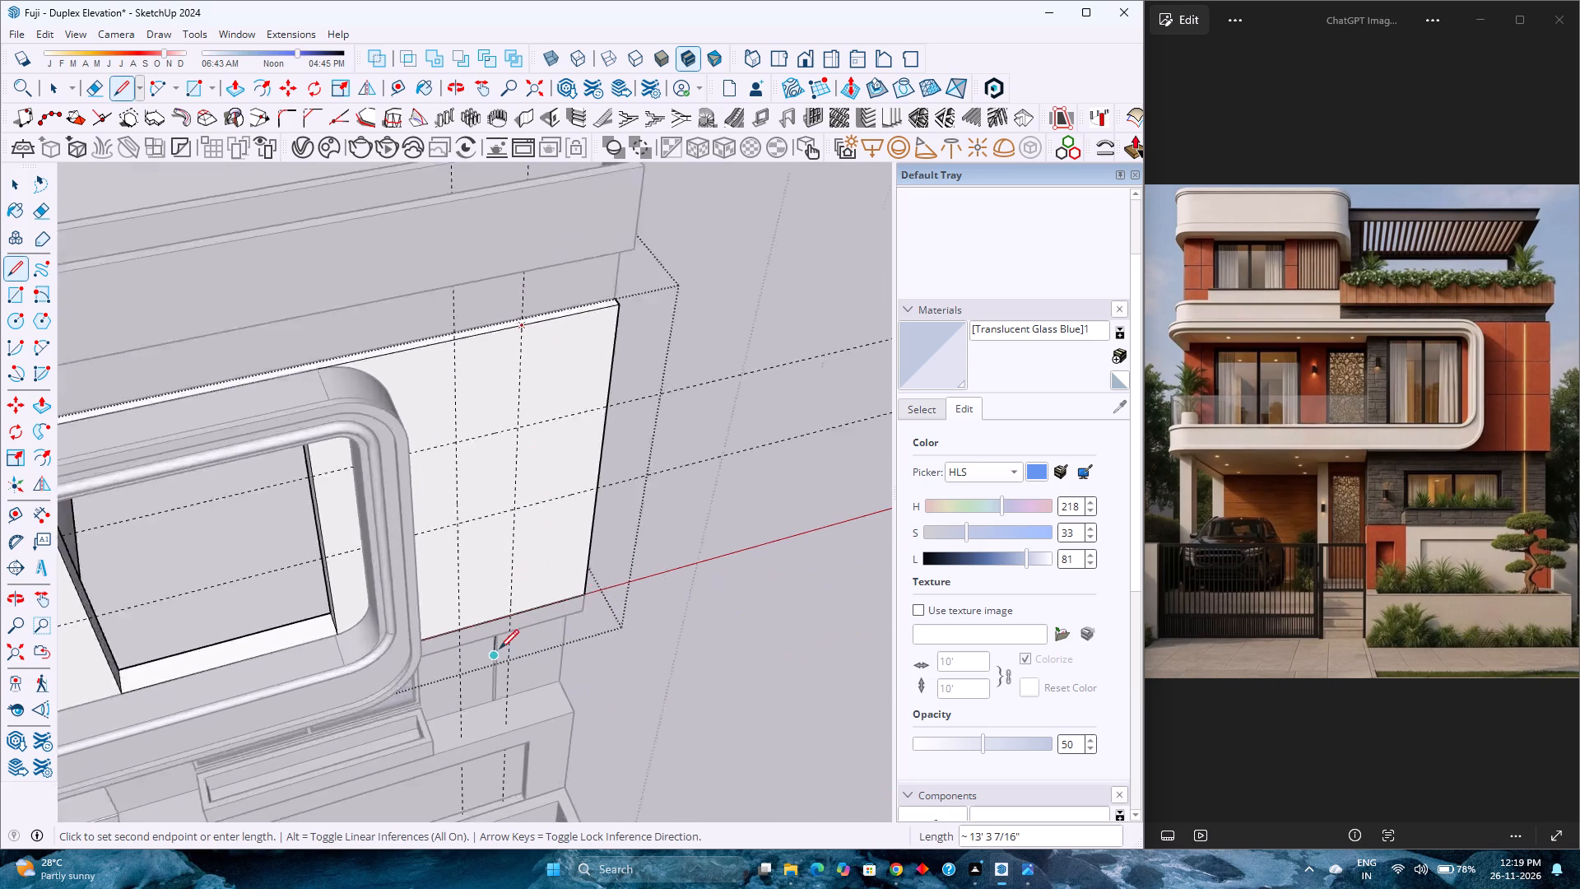
{"action": "scroll", "coordinate": [500, 649], "scroll_direction": "up", "scroll_amount": 8}
{"action": "left_click", "coordinate": [513, 589]}
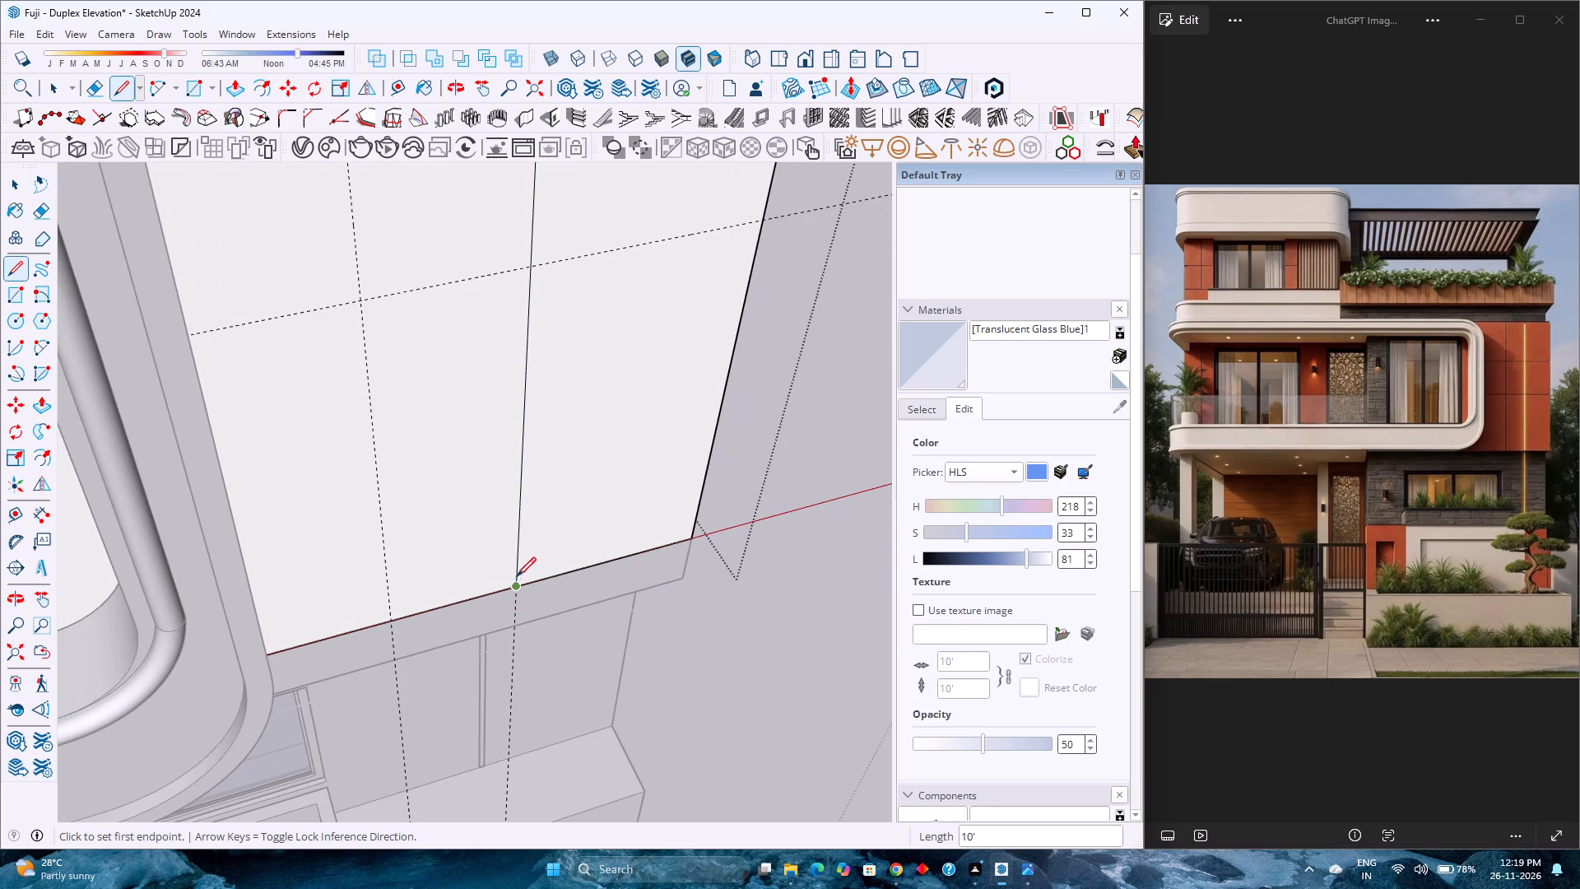
Copy the new vertical line 0.25" sideways along the red axis to form a thin groove strip.
{"action": "key", "text": "space"}
{"action": "left_click", "coordinate": [518, 550]}
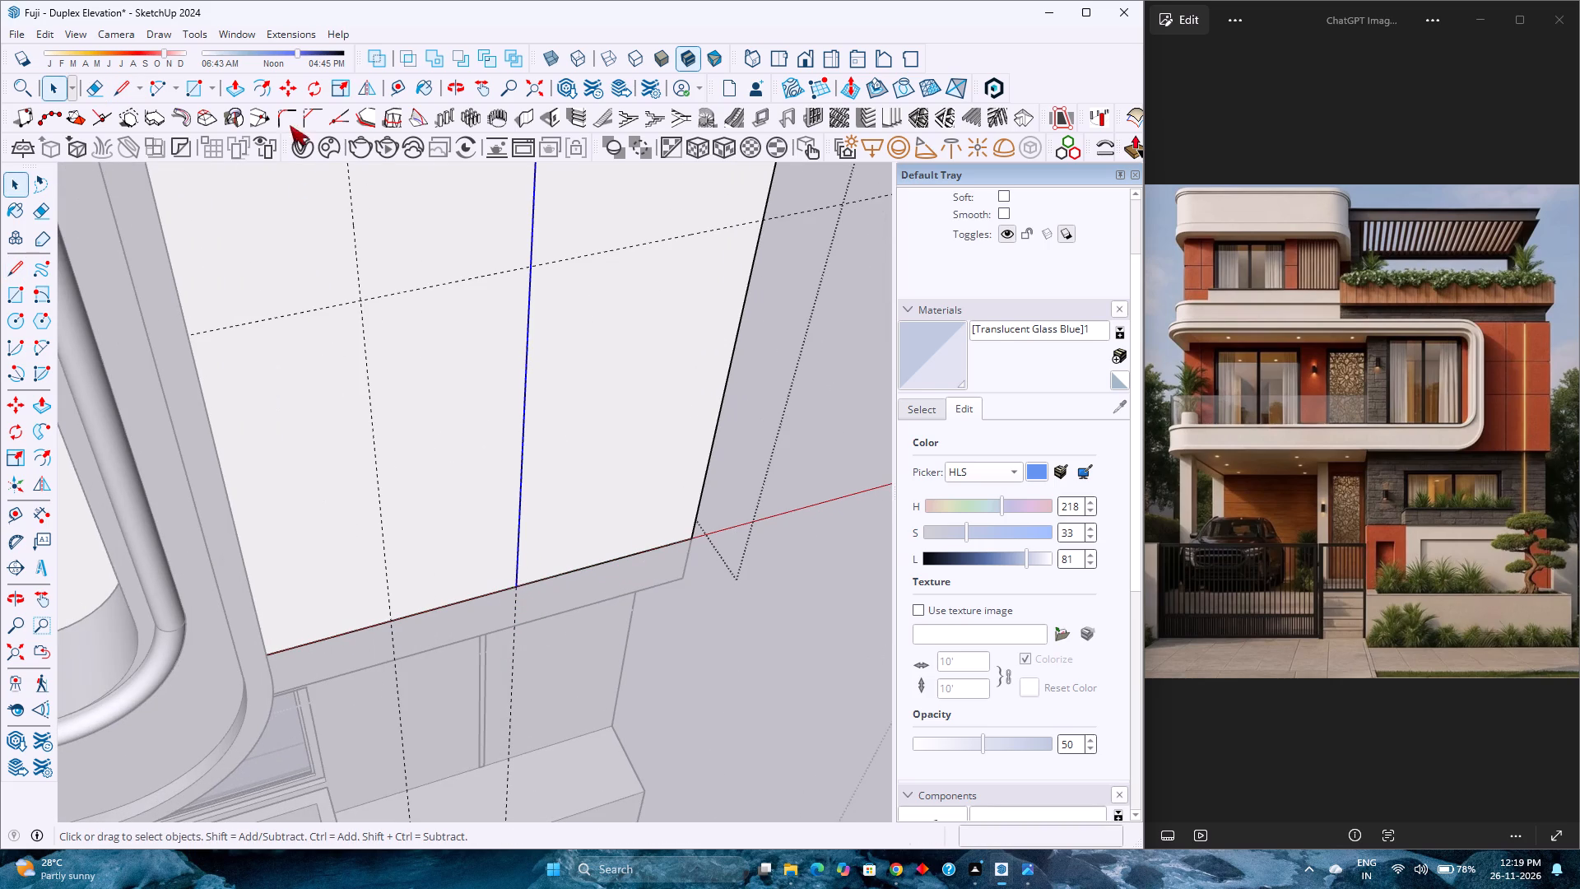
{"action": "left_click", "coordinate": [281, 81]}
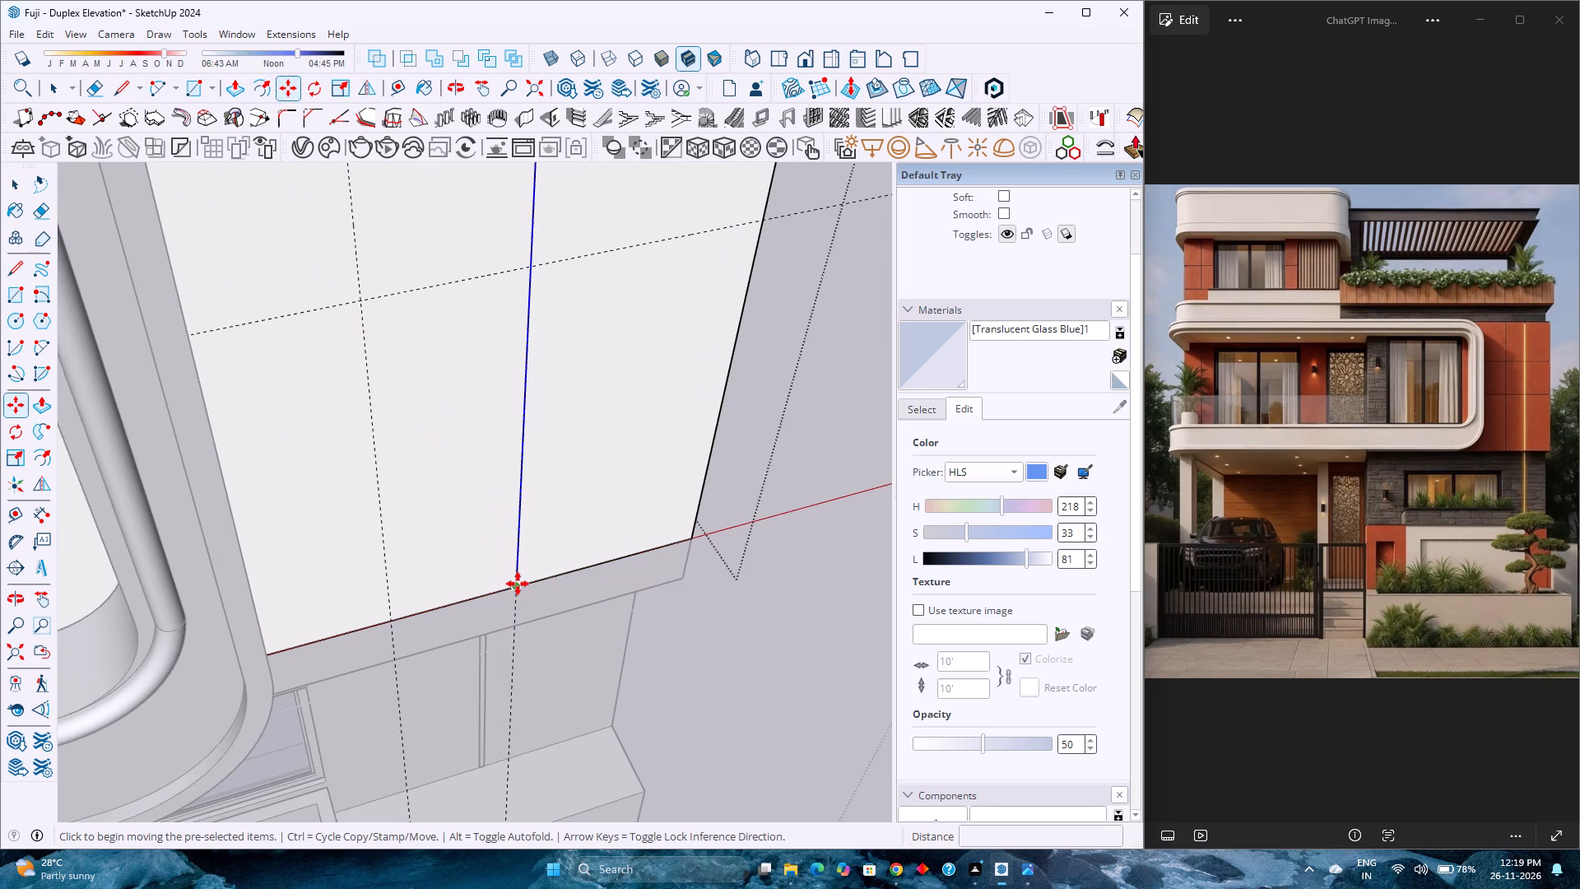
{"action": "left_click", "coordinate": [519, 585]}
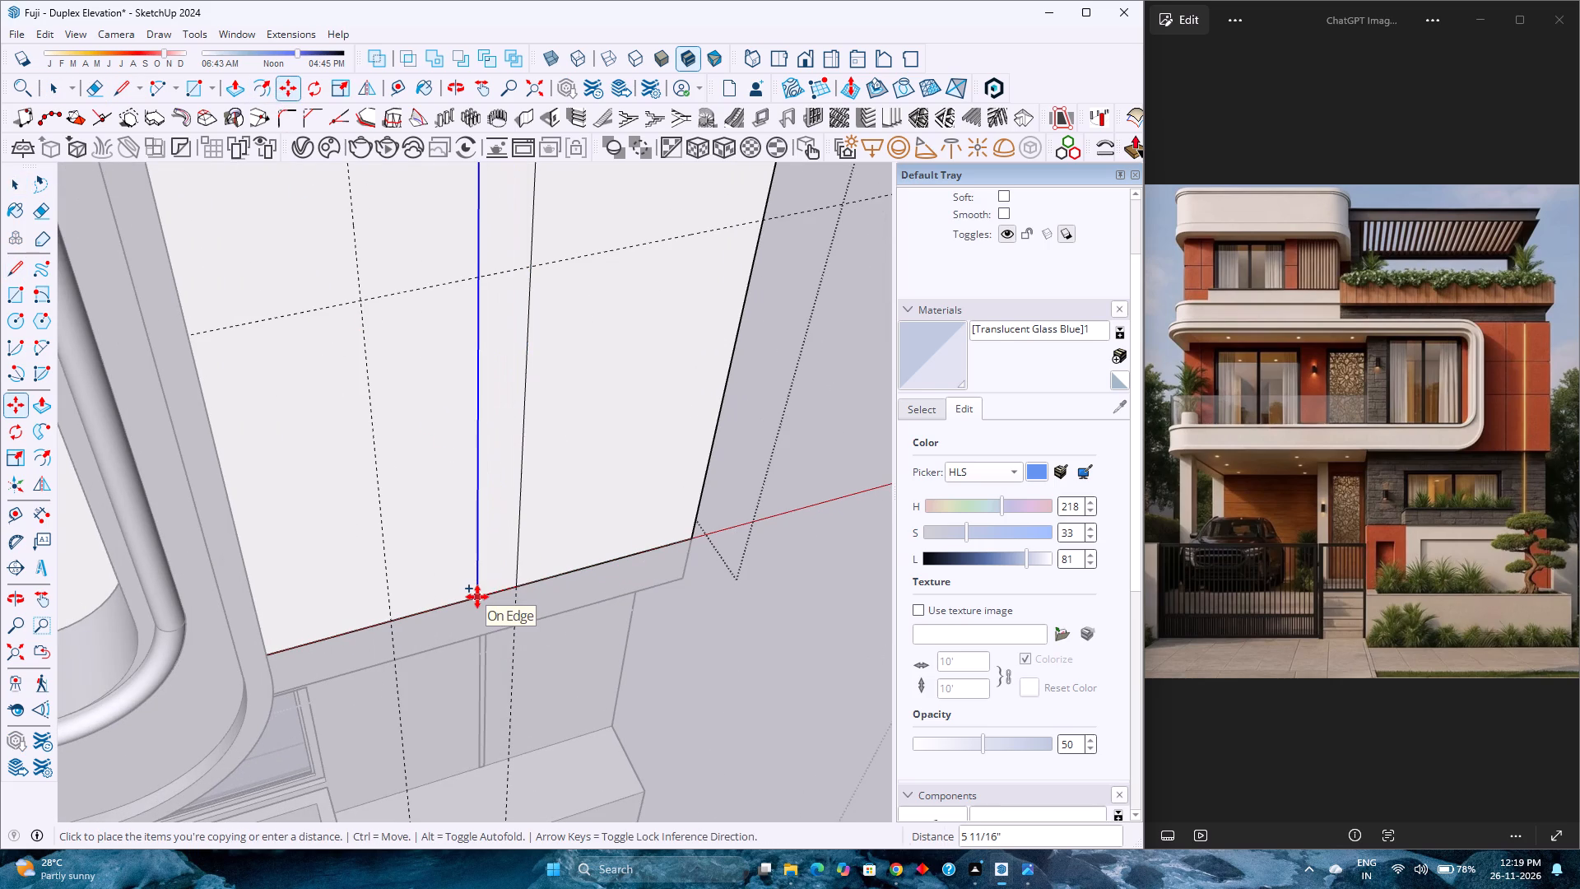
{"action": "key", "text": "Right"}
{"action": "type", "text": "0.25"}
{"action": "key", "text": "Return"}
Copy the pair of groove lines 1'6" inward onto the second vertical guide on the side wall.
{"action": "scroll", "coordinate": [518, 589], "scroll_direction": "up", "scroll_amount": 4}
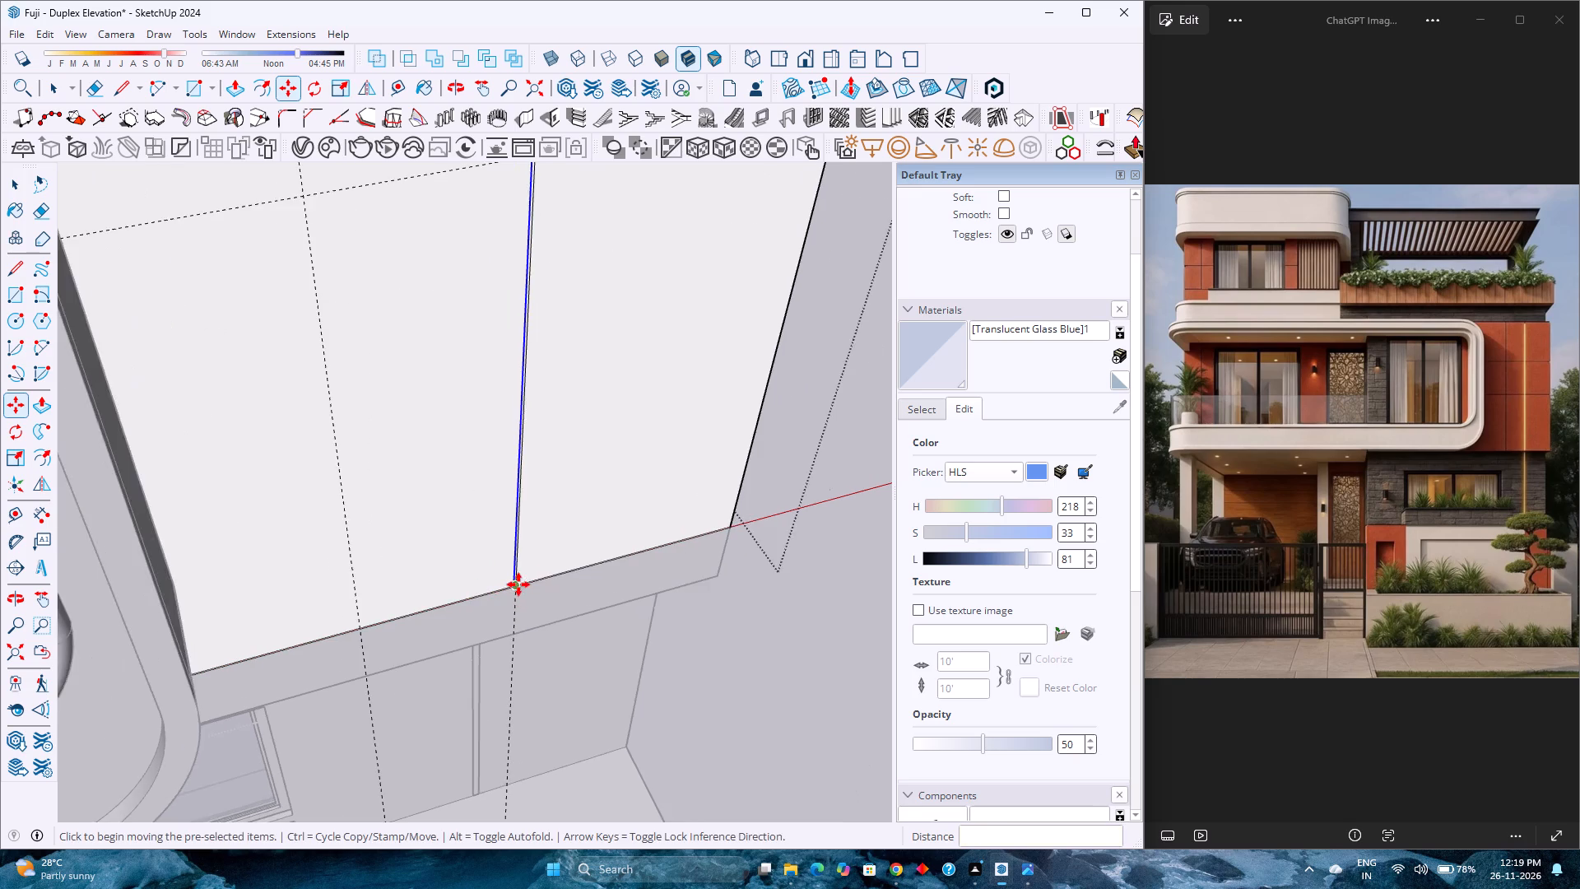
{"action": "scroll", "coordinate": [518, 584], "scroll_direction": "up", "scroll_amount": 2}
{"action": "middle_click_drag", "start_coordinate": [514, 583], "coordinate": [423, 553]}
{"action": "scroll", "coordinate": [473, 580], "scroll_direction": "up", "scroll_amount": 1}
{"action": "key", "text": "space"}
{"action": "scroll", "coordinate": [518, 603], "scroll_direction": "up", "scroll_amount": 2}
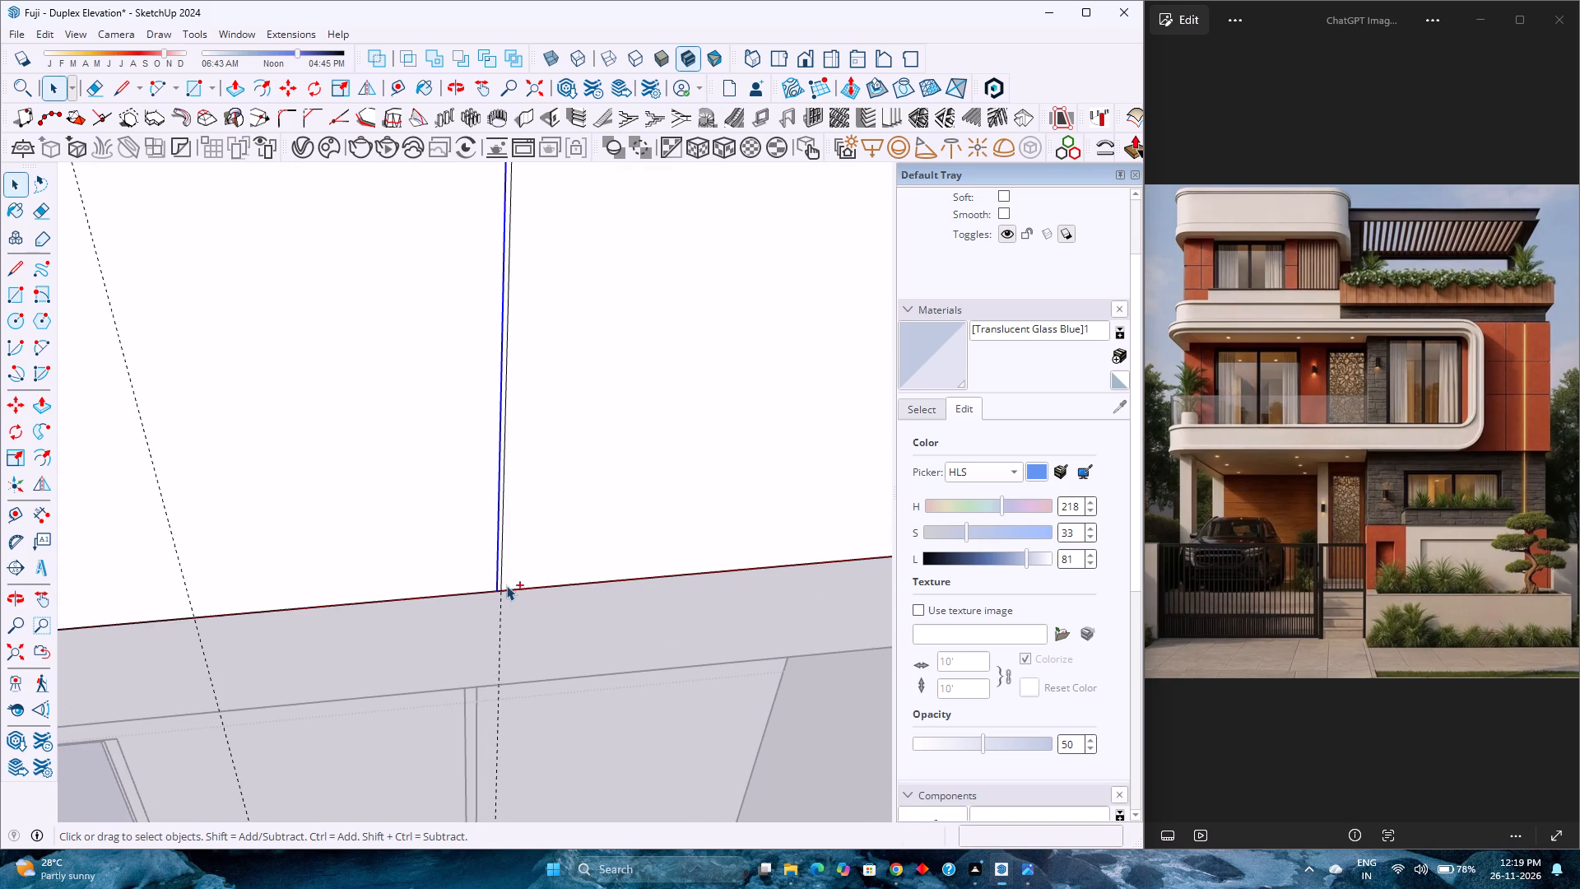
{"action": "left_click", "coordinate": [502, 575], "text": "ctrl"}
{"action": "key", "text": "m"}
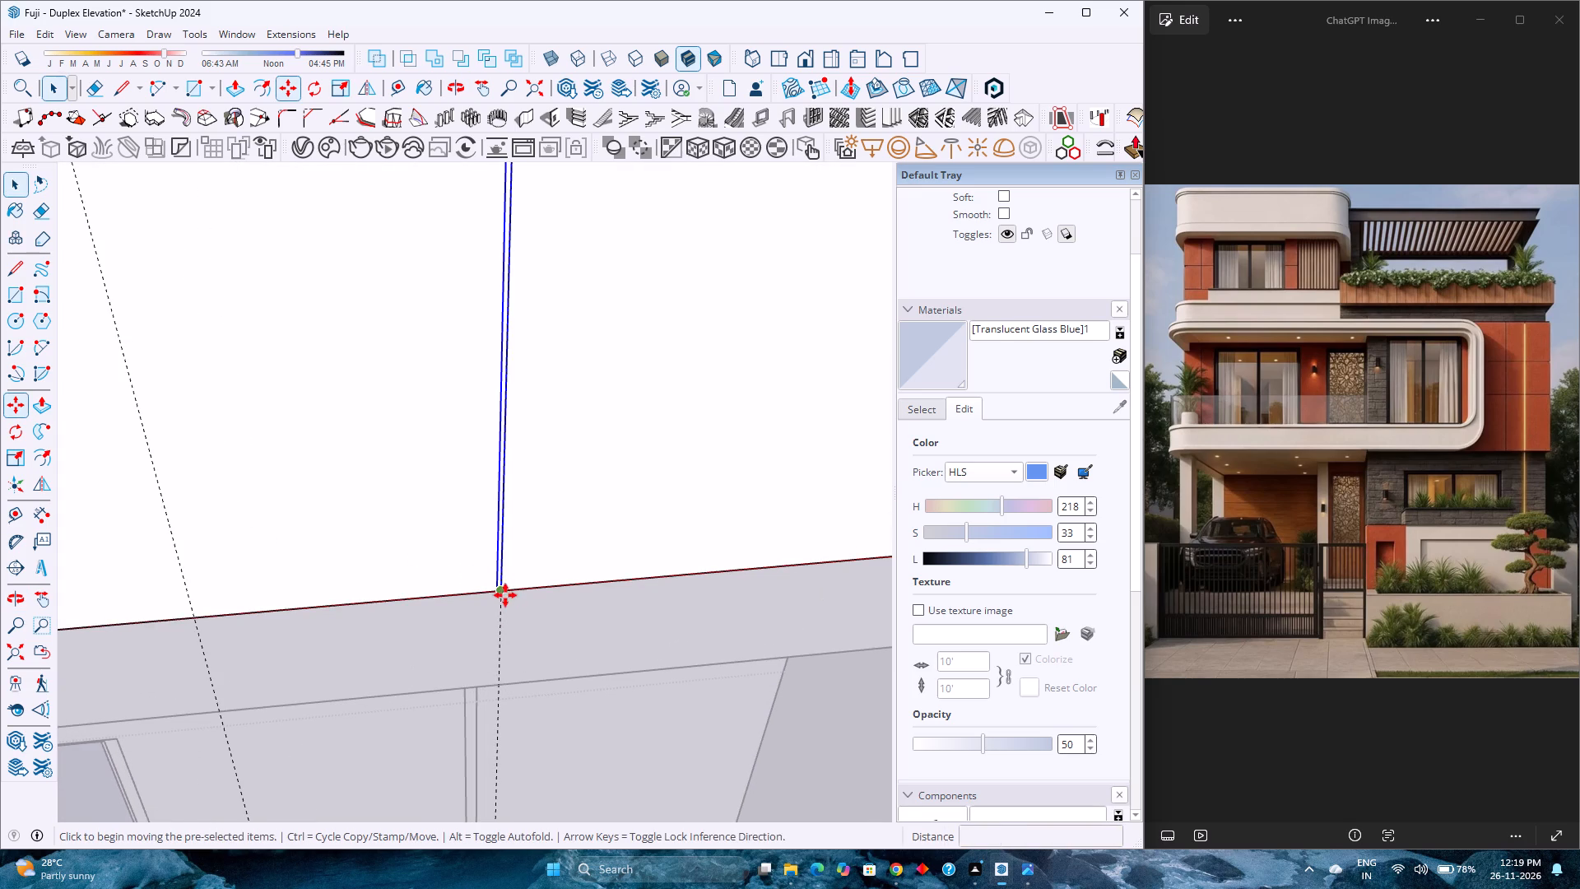
{"action": "left_click", "coordinate": [503, 592]}
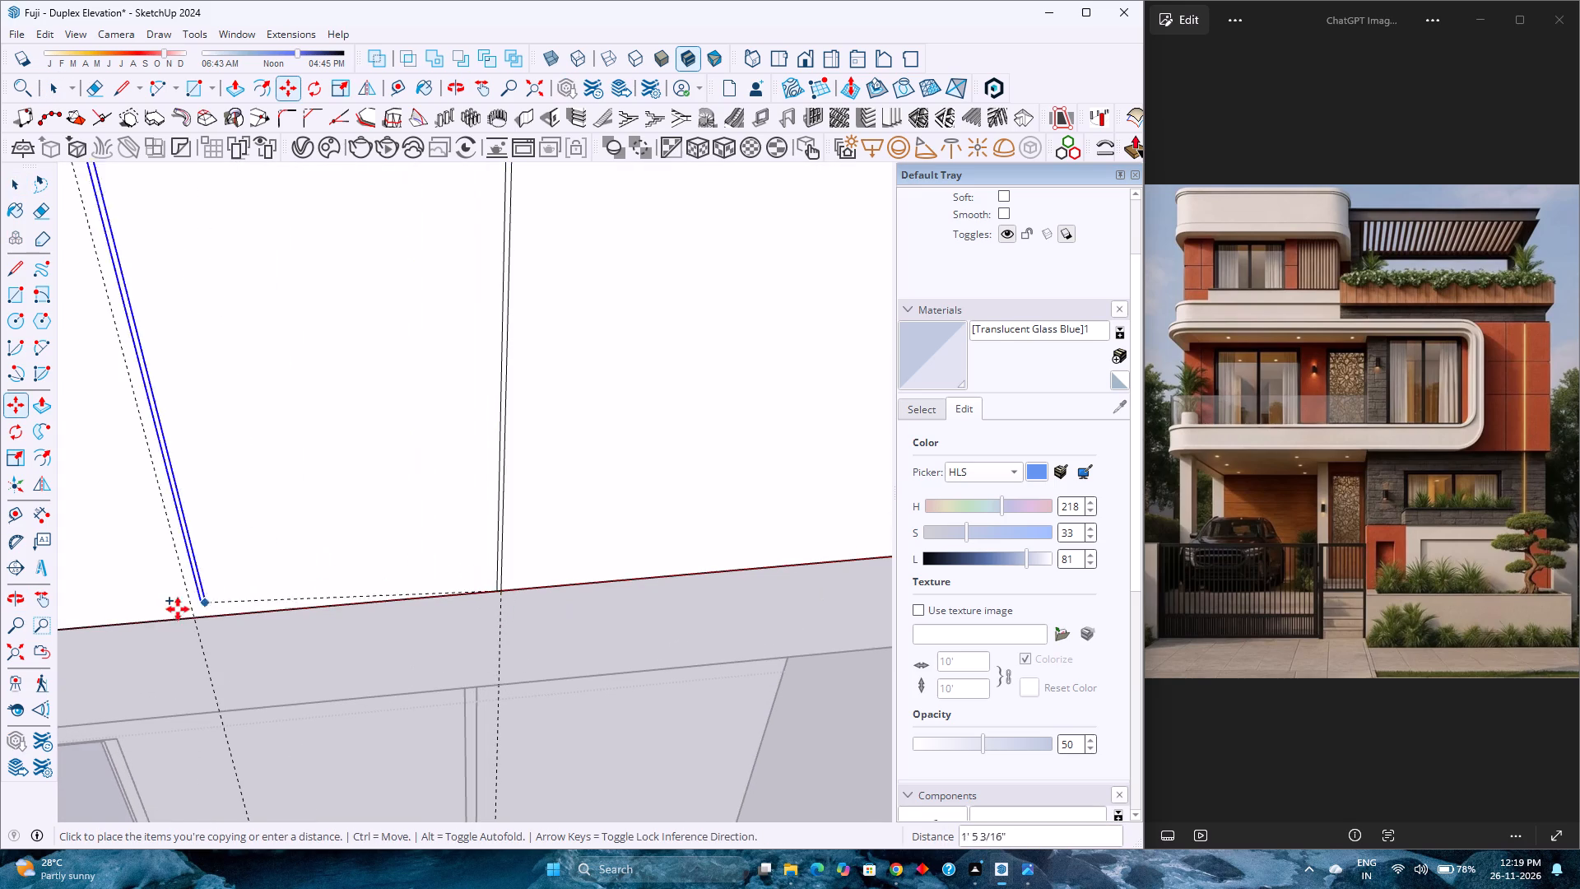
{"action": "left_click", "coordinate": [195, 617]}
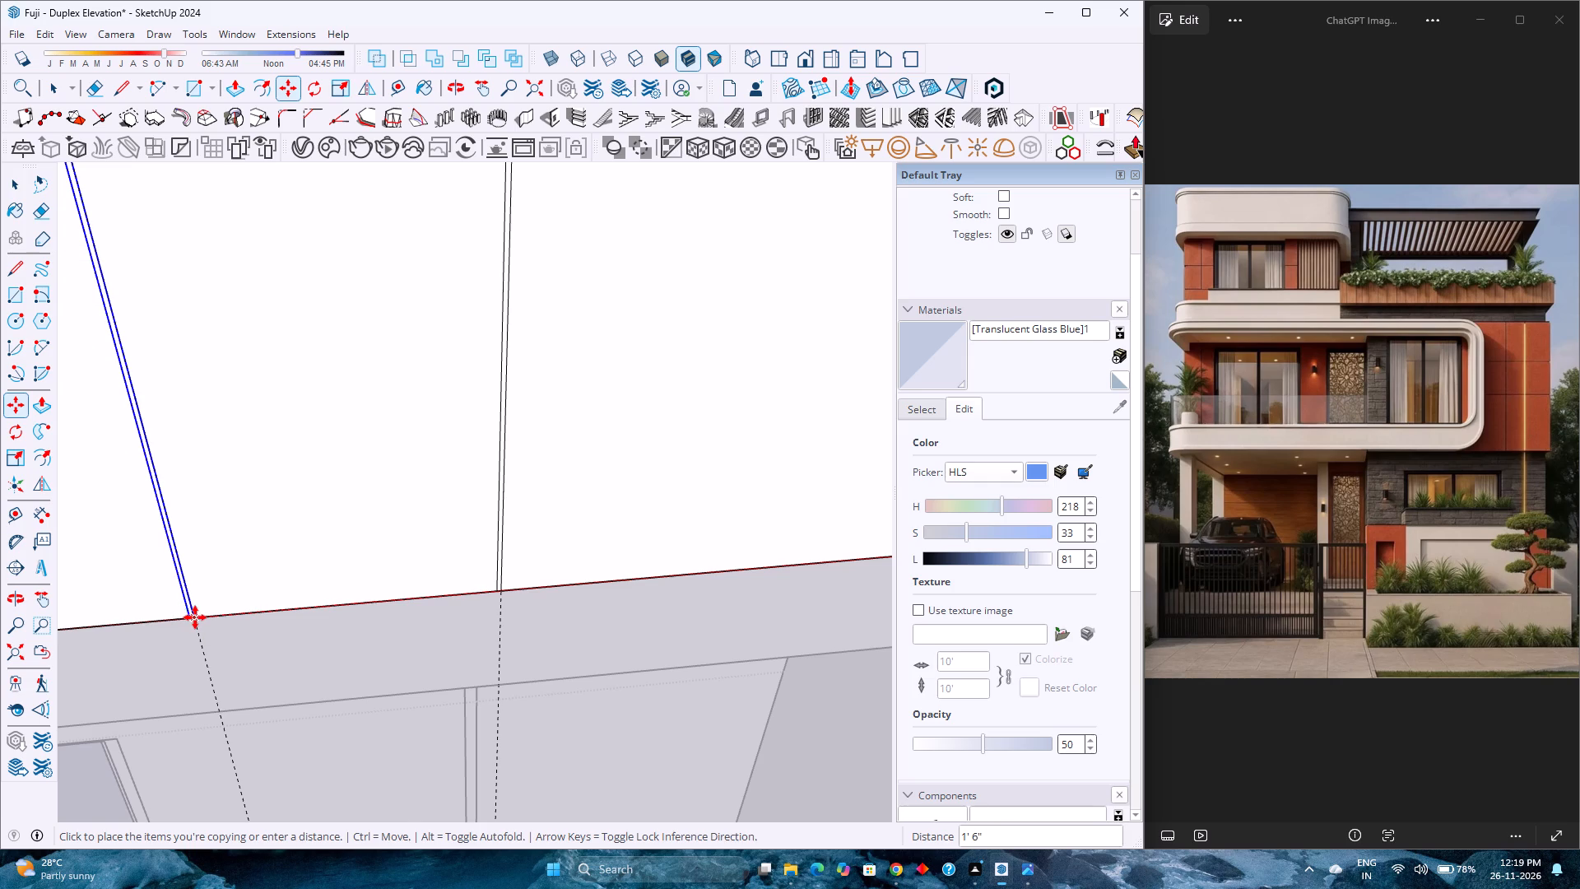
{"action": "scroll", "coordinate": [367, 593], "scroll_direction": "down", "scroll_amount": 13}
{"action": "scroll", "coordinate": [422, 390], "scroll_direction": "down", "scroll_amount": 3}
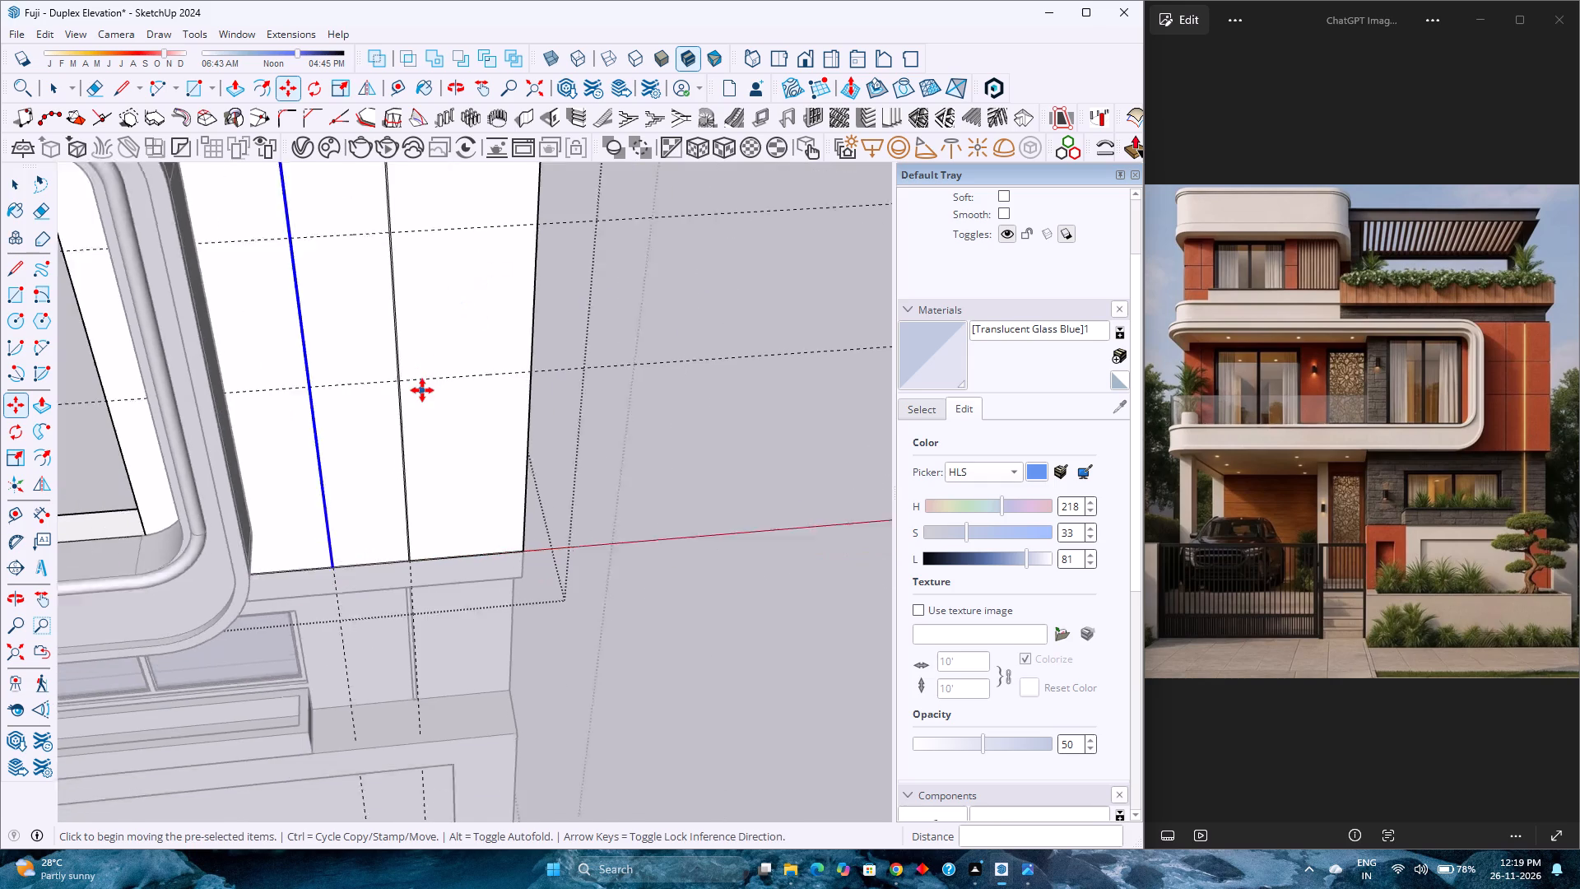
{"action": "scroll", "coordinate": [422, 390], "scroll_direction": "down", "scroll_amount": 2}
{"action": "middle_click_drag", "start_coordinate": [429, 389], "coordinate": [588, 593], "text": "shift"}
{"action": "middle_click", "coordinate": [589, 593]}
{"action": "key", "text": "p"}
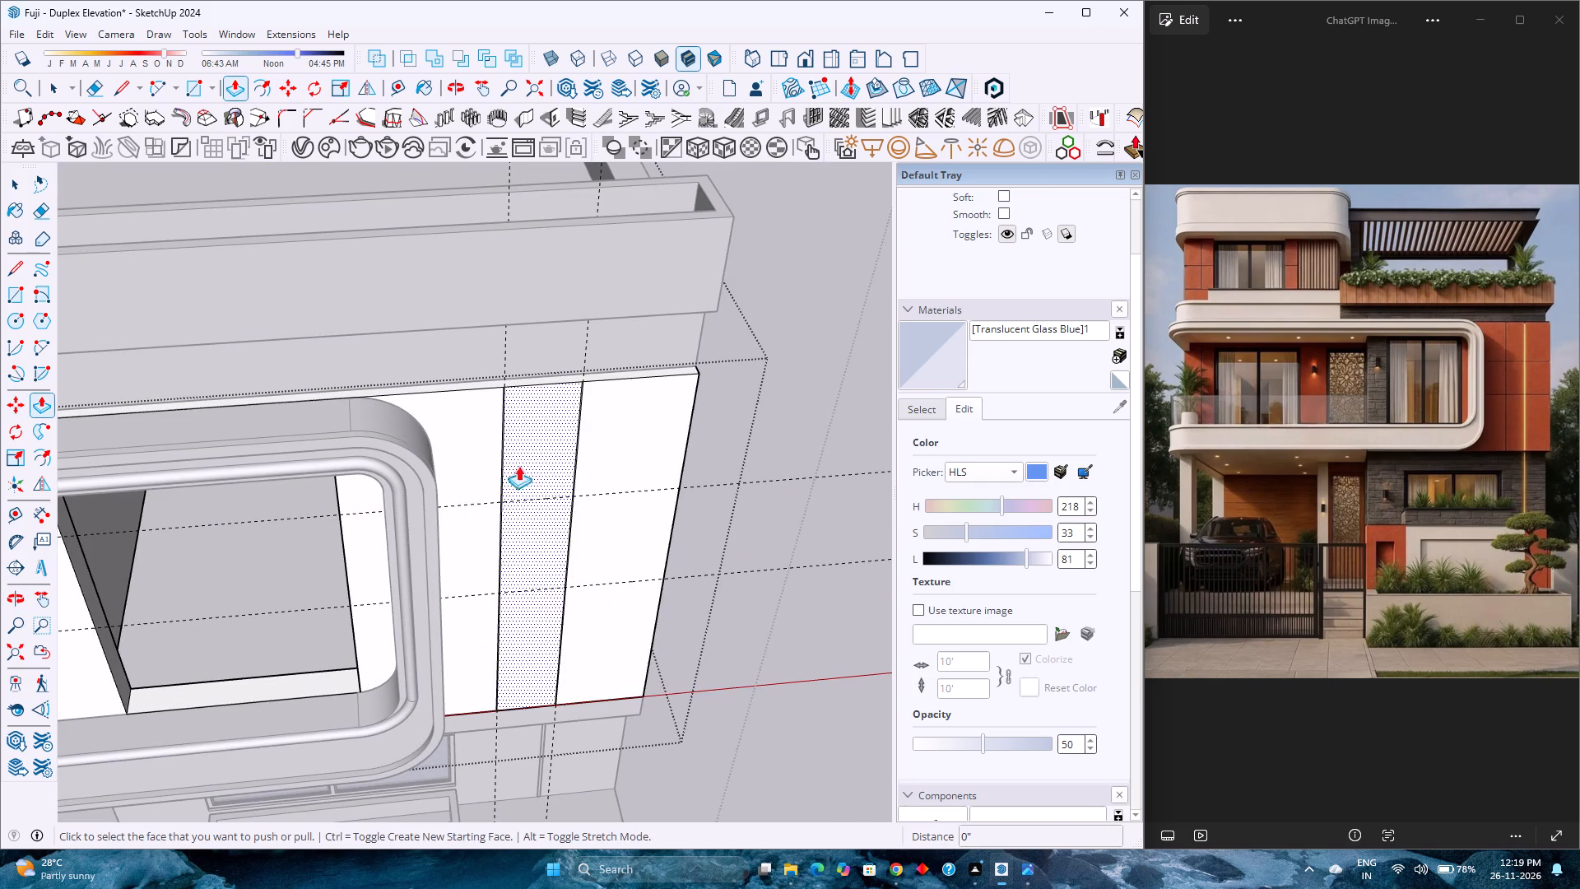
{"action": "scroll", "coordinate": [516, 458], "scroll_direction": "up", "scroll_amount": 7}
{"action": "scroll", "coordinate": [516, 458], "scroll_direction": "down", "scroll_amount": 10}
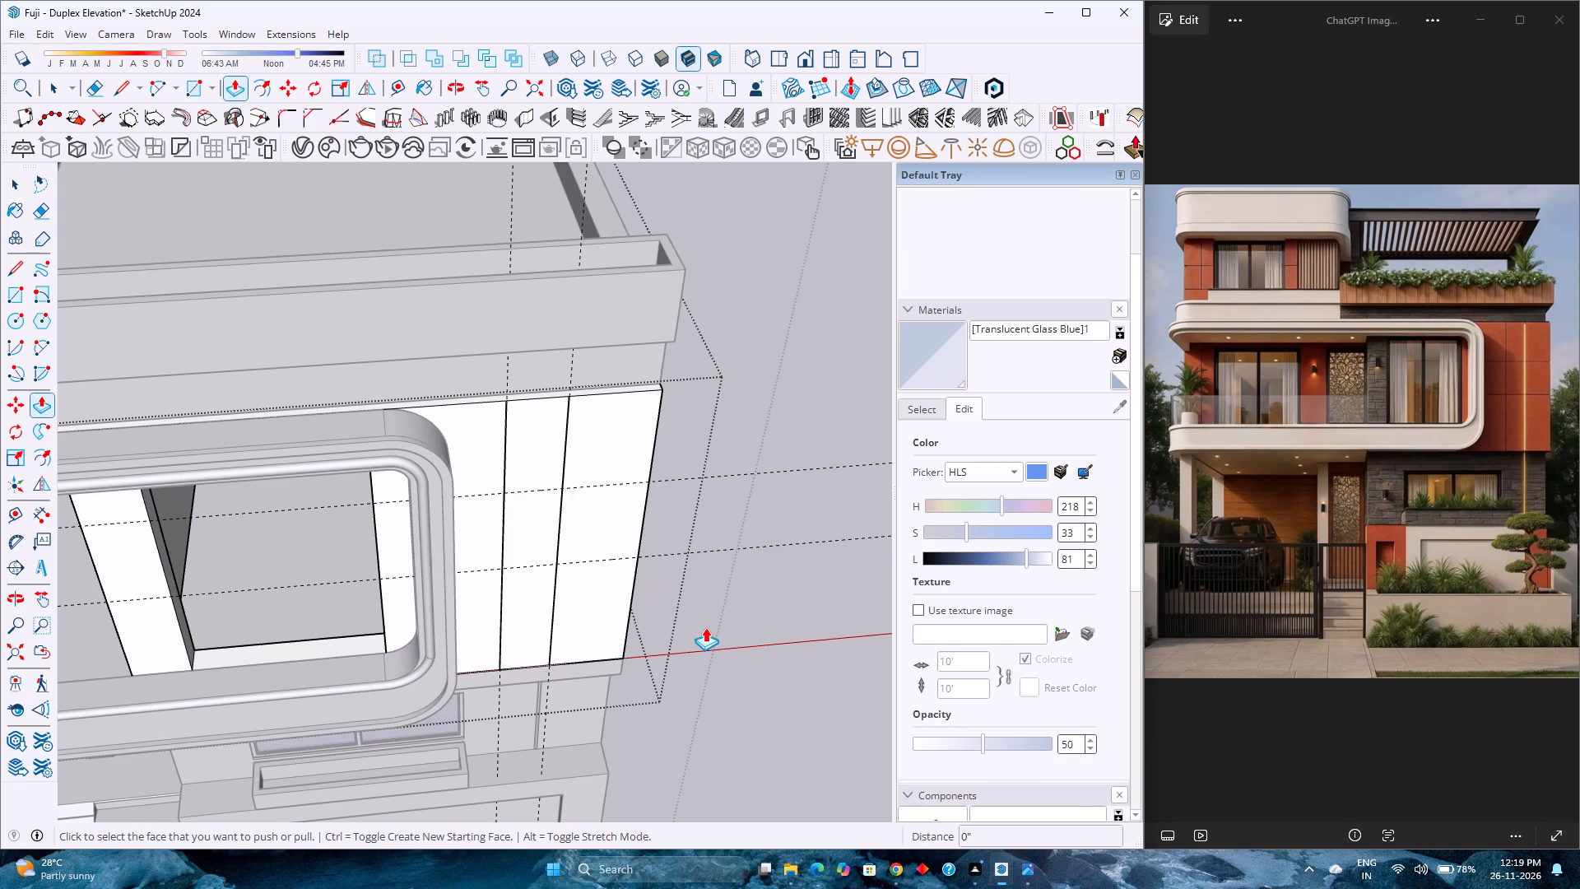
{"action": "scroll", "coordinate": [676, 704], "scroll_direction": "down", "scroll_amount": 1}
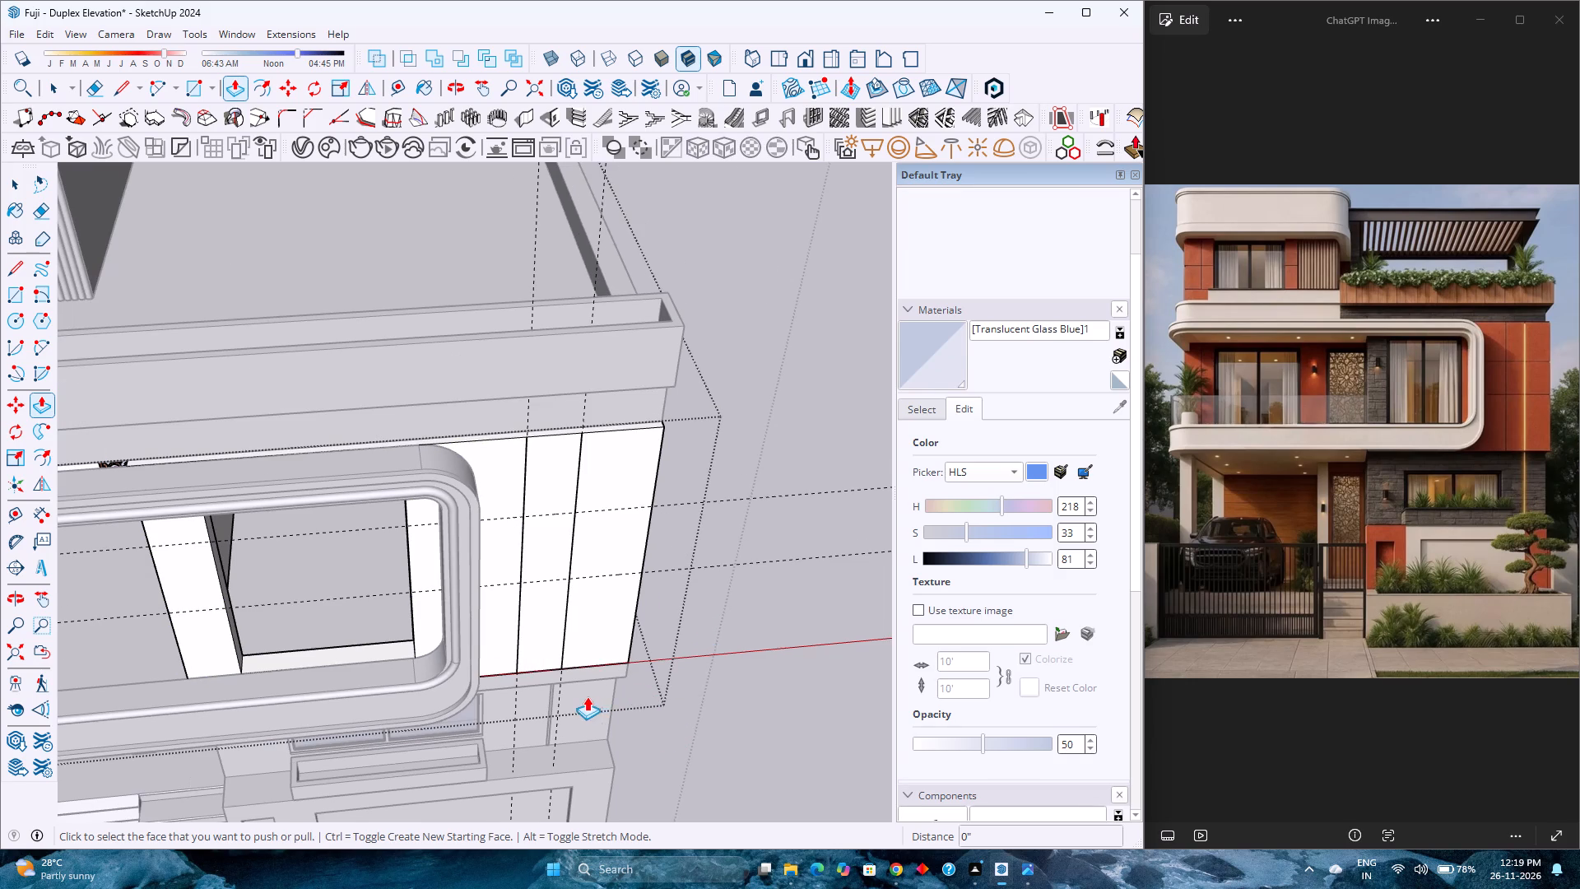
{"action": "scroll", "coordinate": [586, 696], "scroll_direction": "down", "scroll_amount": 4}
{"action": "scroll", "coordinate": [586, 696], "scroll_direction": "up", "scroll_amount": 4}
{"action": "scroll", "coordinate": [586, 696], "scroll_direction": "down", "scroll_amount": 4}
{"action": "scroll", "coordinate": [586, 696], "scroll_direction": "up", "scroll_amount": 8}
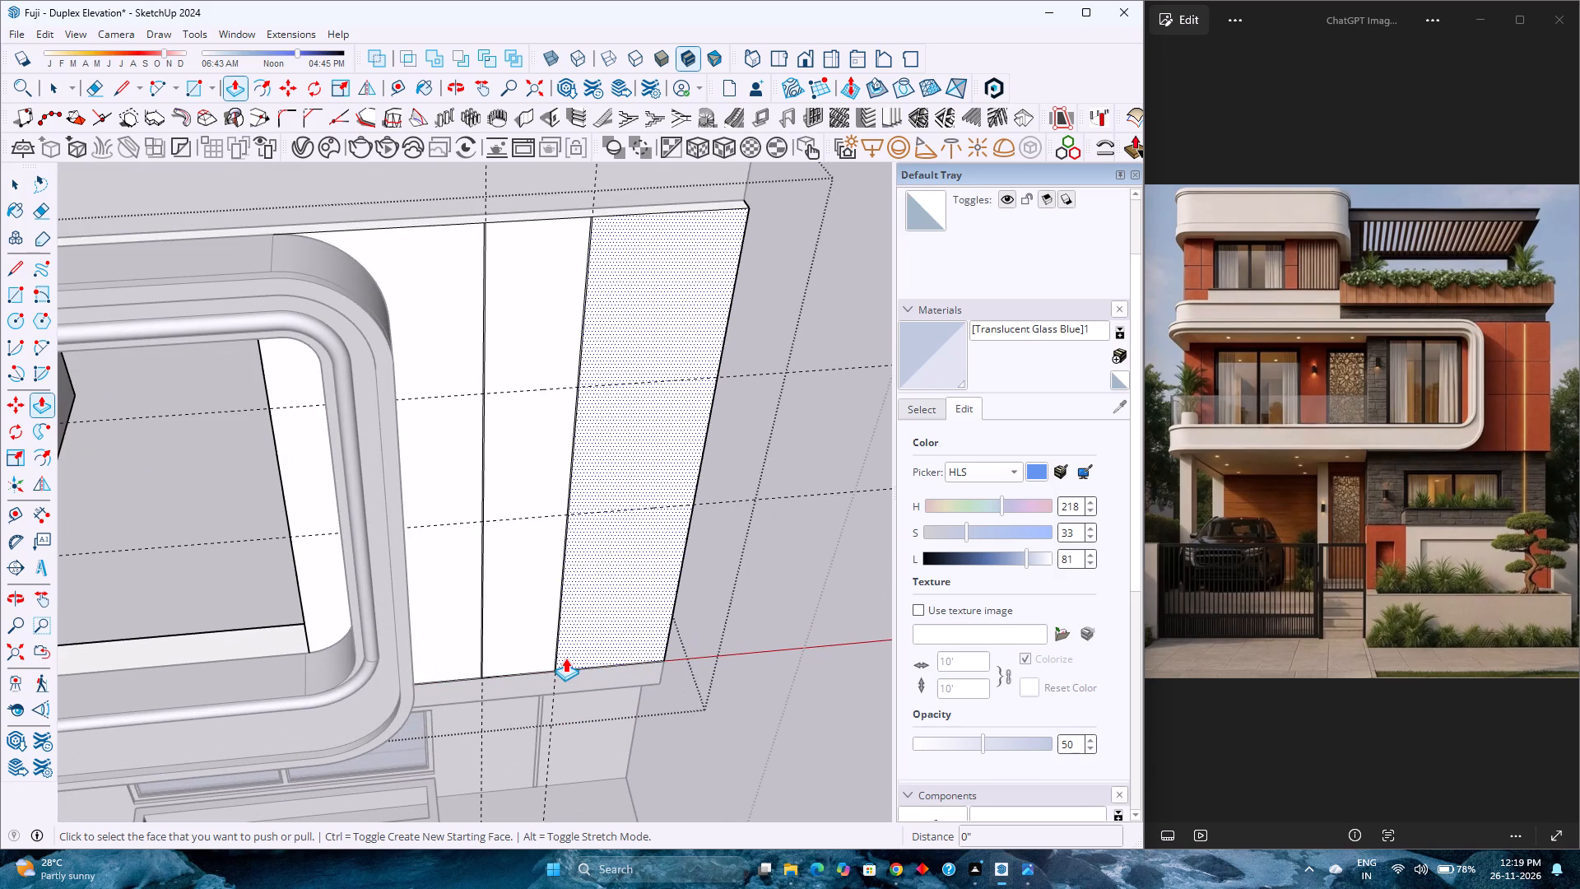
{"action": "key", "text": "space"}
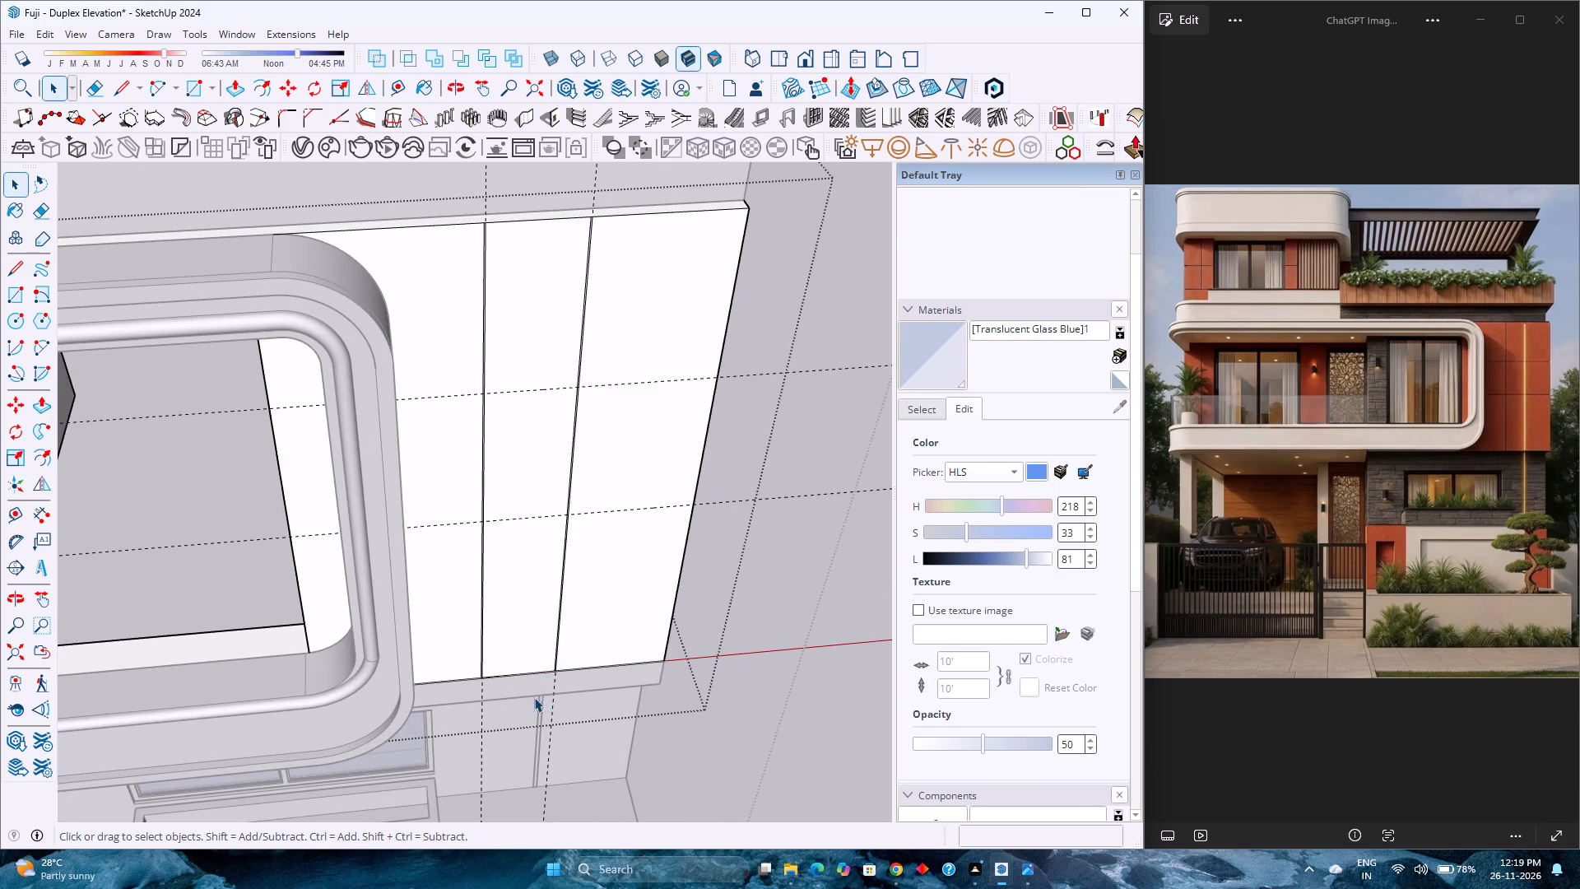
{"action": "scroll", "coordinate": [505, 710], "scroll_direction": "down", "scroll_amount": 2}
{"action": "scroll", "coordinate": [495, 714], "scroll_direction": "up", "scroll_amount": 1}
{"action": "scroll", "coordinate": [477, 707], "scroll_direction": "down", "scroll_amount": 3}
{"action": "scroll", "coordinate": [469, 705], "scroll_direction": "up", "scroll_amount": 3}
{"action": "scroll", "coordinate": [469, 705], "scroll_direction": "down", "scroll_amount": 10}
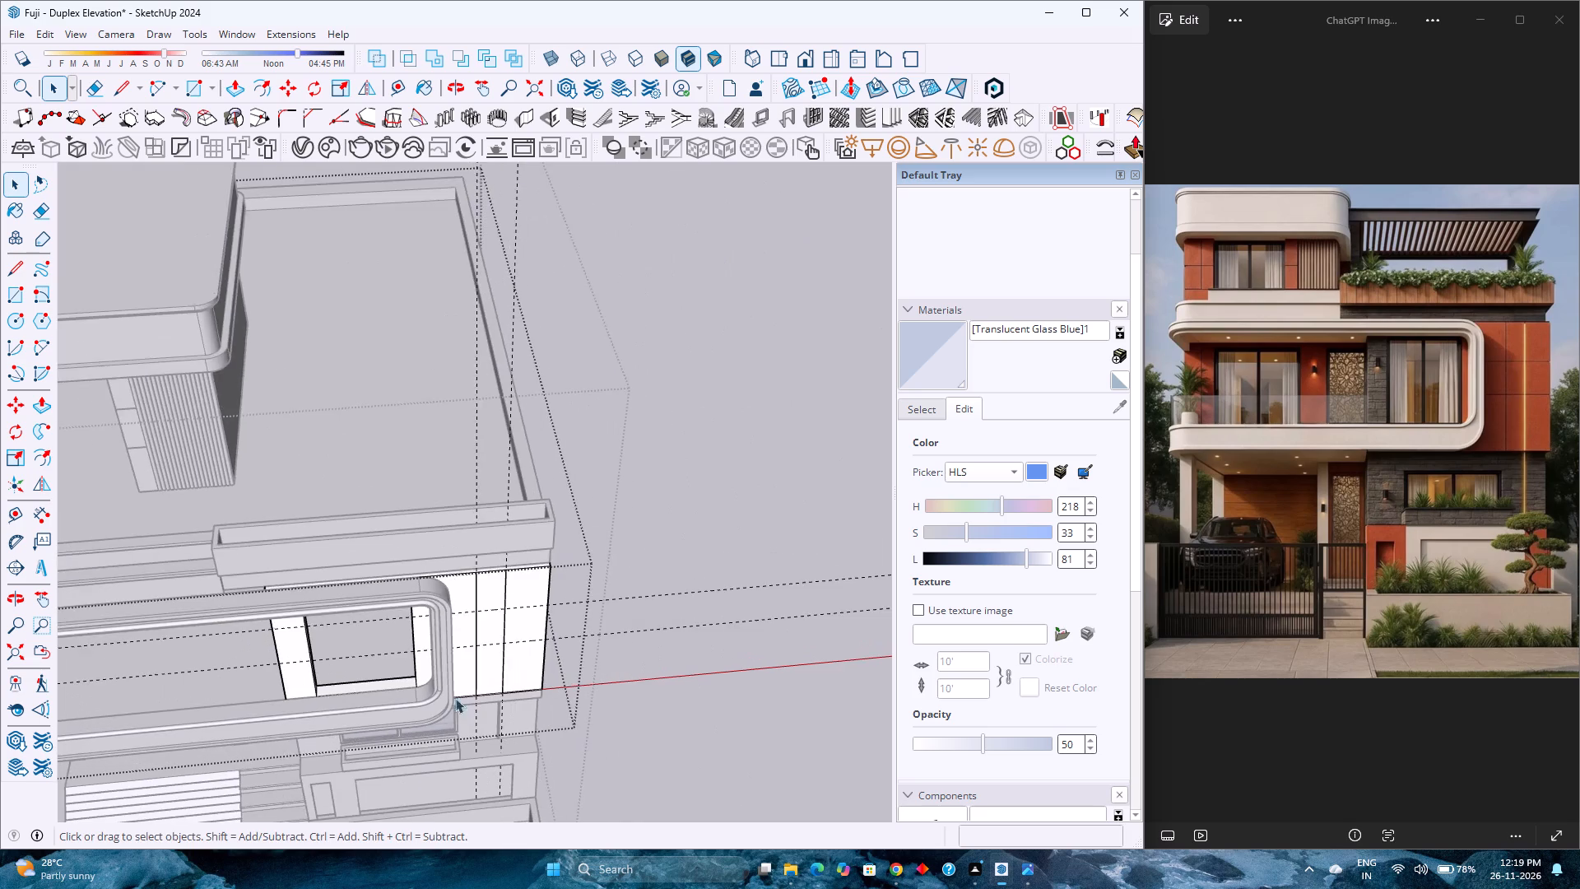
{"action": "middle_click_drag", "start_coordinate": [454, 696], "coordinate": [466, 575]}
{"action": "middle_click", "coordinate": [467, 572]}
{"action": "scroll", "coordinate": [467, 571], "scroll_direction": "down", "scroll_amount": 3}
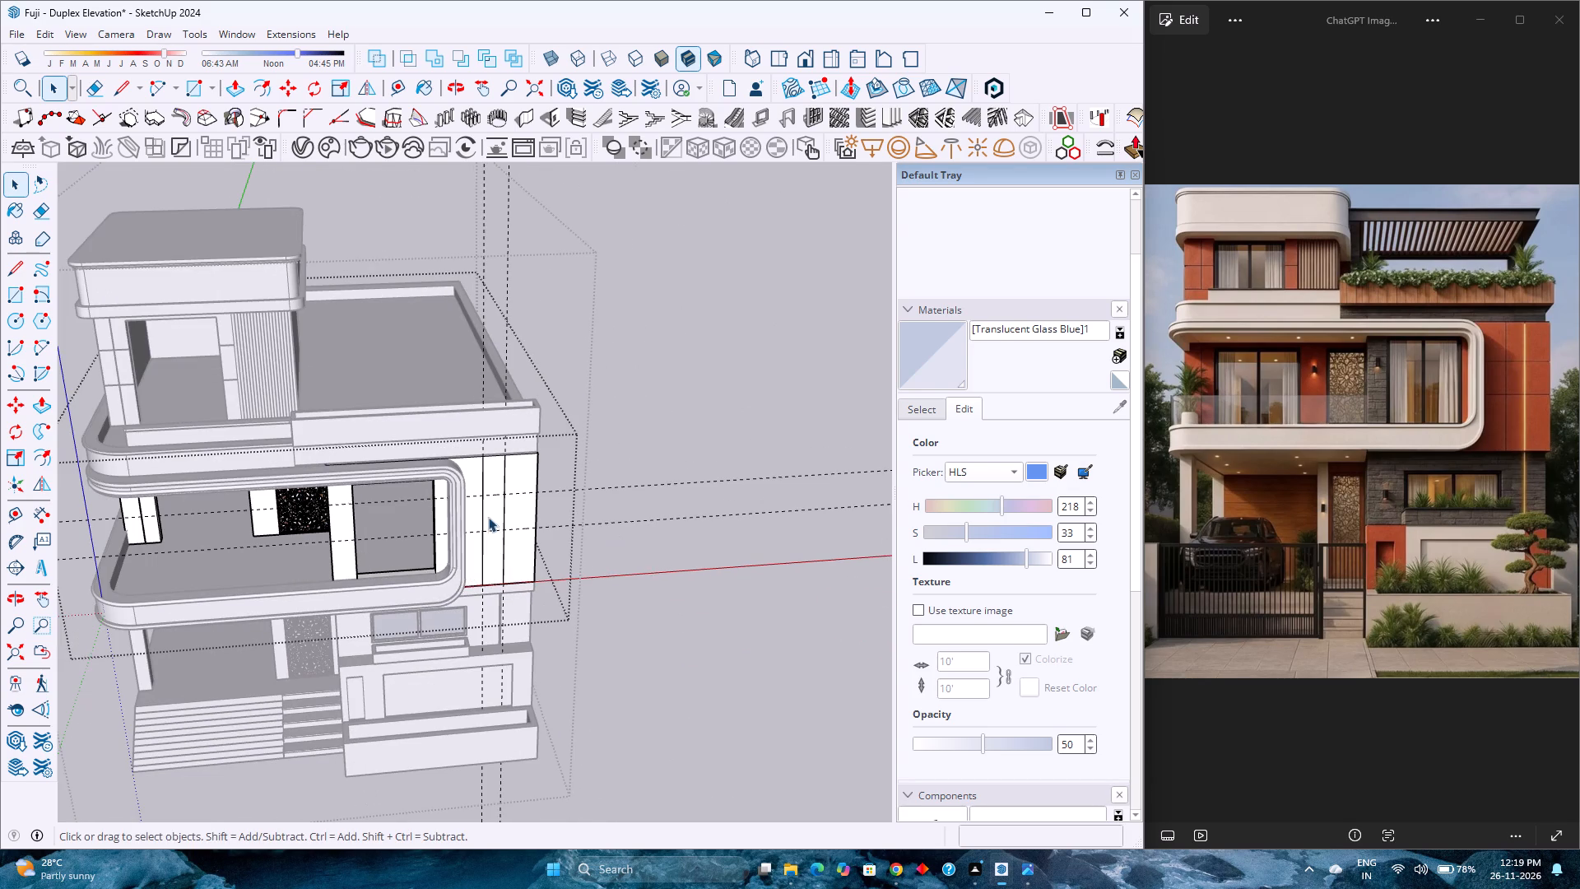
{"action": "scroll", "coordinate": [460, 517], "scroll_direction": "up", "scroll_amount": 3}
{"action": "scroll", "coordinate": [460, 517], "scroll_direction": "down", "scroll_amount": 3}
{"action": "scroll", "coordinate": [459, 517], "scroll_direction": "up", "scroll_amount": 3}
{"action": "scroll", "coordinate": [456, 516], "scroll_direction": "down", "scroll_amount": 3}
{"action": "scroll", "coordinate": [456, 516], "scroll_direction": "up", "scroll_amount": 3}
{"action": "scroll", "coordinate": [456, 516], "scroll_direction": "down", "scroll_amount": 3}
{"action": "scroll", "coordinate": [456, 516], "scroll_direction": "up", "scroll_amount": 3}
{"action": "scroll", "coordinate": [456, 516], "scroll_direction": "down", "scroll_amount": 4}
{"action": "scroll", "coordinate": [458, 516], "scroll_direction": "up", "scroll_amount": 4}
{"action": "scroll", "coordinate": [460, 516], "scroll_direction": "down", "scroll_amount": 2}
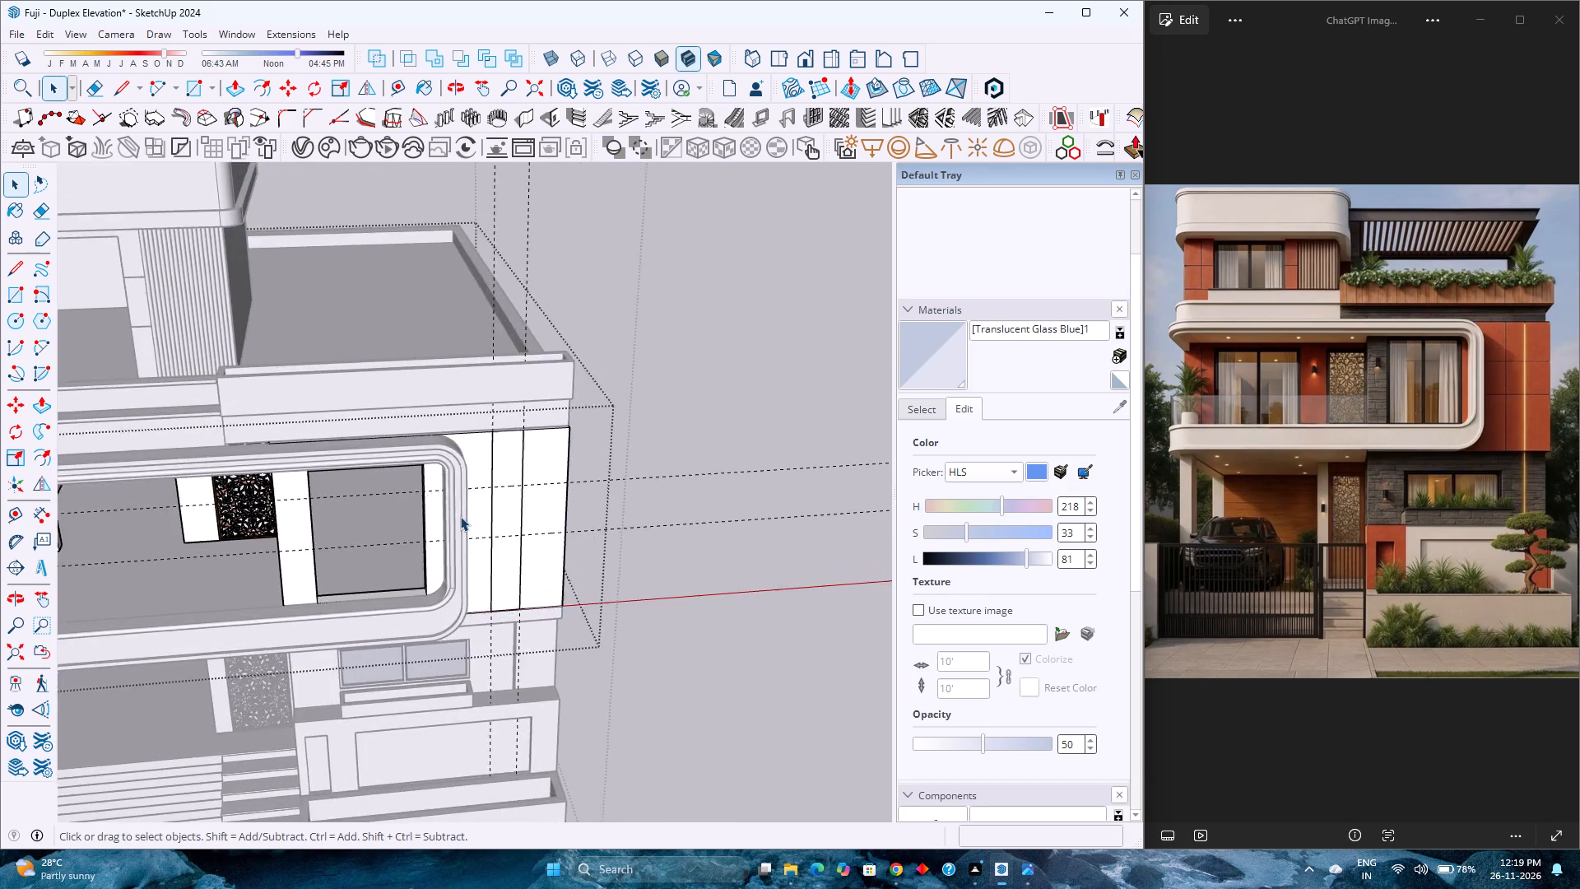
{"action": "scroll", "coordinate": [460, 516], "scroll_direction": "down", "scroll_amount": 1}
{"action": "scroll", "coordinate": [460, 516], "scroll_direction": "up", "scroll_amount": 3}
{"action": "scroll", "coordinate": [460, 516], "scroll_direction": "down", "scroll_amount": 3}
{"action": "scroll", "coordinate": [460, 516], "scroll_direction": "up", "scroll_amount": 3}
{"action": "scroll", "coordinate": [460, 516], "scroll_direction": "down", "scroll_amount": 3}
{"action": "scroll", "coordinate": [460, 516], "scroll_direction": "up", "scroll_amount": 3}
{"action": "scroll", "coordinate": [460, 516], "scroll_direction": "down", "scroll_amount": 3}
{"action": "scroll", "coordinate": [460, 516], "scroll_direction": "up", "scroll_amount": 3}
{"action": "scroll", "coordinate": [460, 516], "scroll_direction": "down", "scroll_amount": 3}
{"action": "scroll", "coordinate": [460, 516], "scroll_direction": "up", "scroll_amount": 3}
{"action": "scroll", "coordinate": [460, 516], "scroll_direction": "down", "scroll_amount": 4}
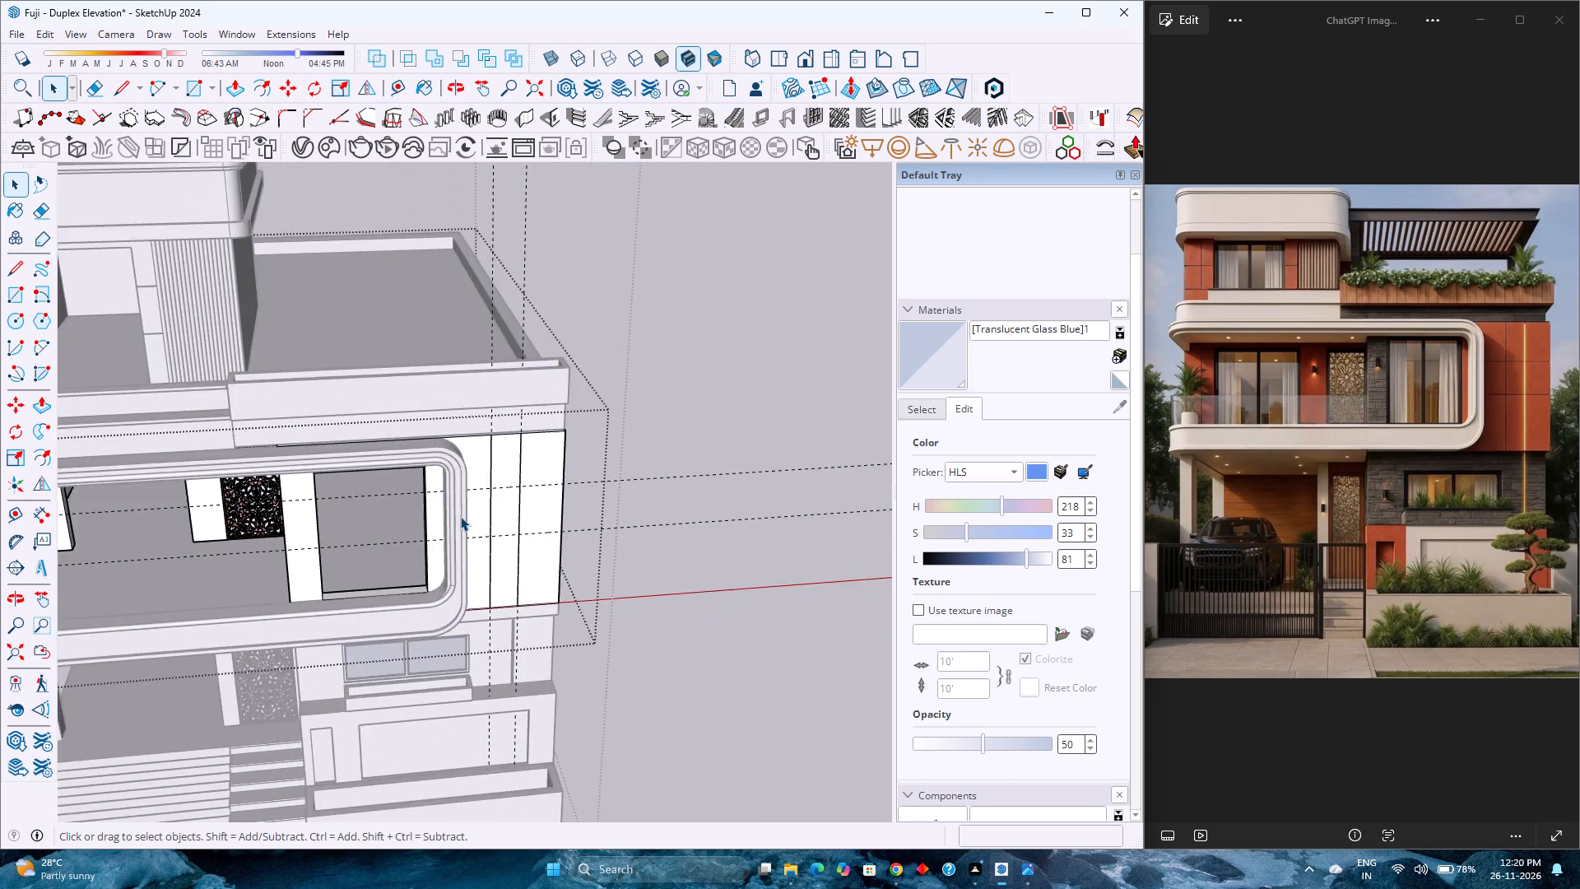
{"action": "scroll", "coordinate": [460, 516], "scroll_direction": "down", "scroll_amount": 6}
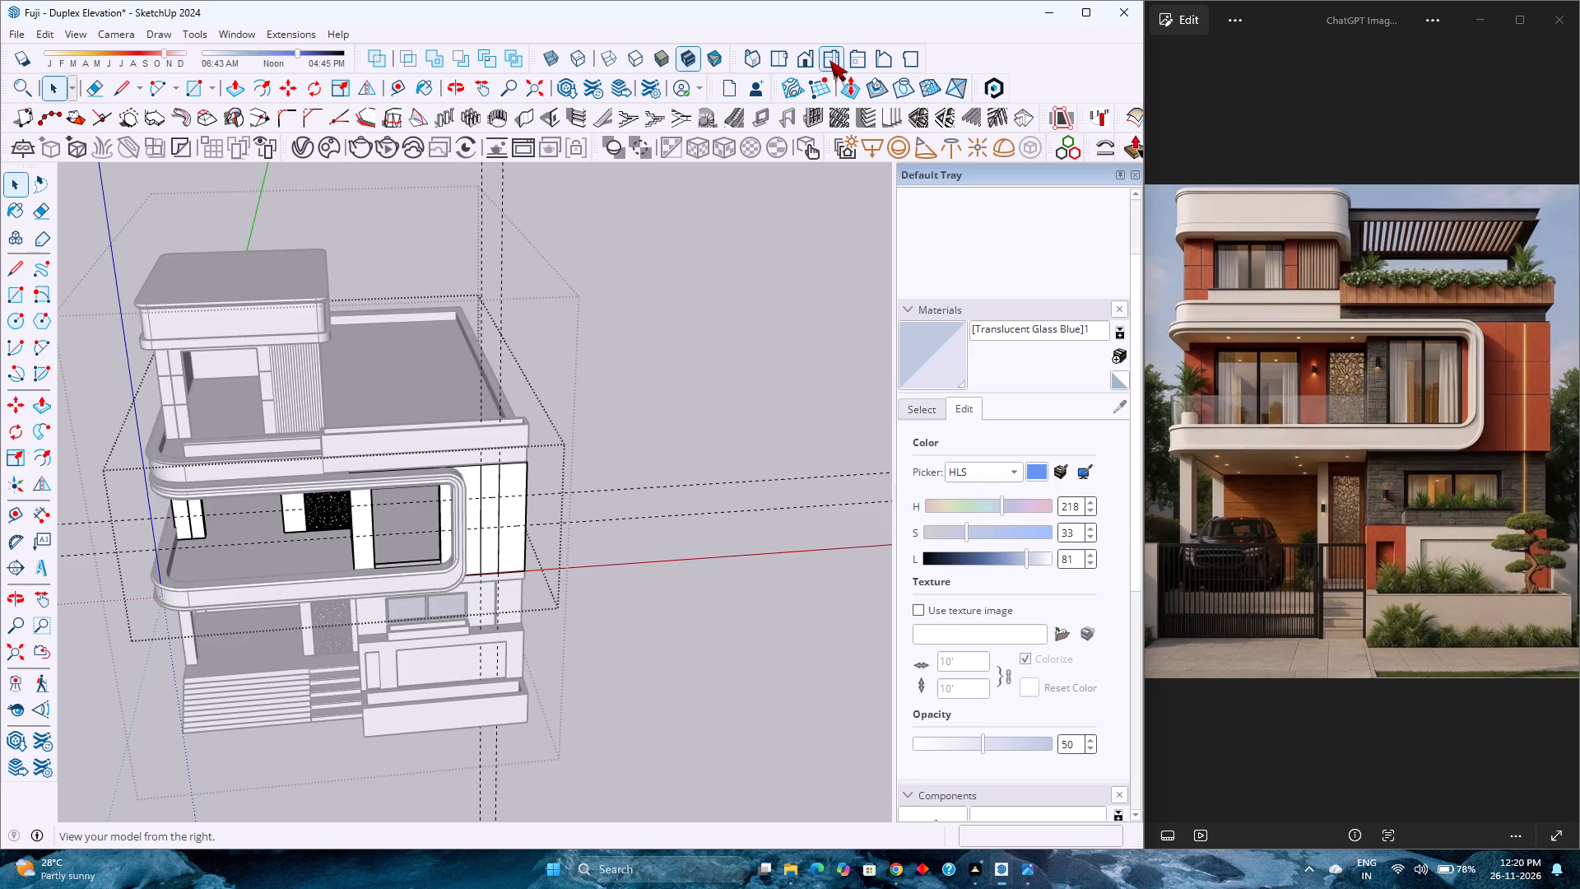
Examine the whole duplex from the front, checking the side wall's groove layout against the reference image.
{"action": "left_click", "coordinate": [814, 62]}
{"action": "left_click", "coordinate": [174, 687]}
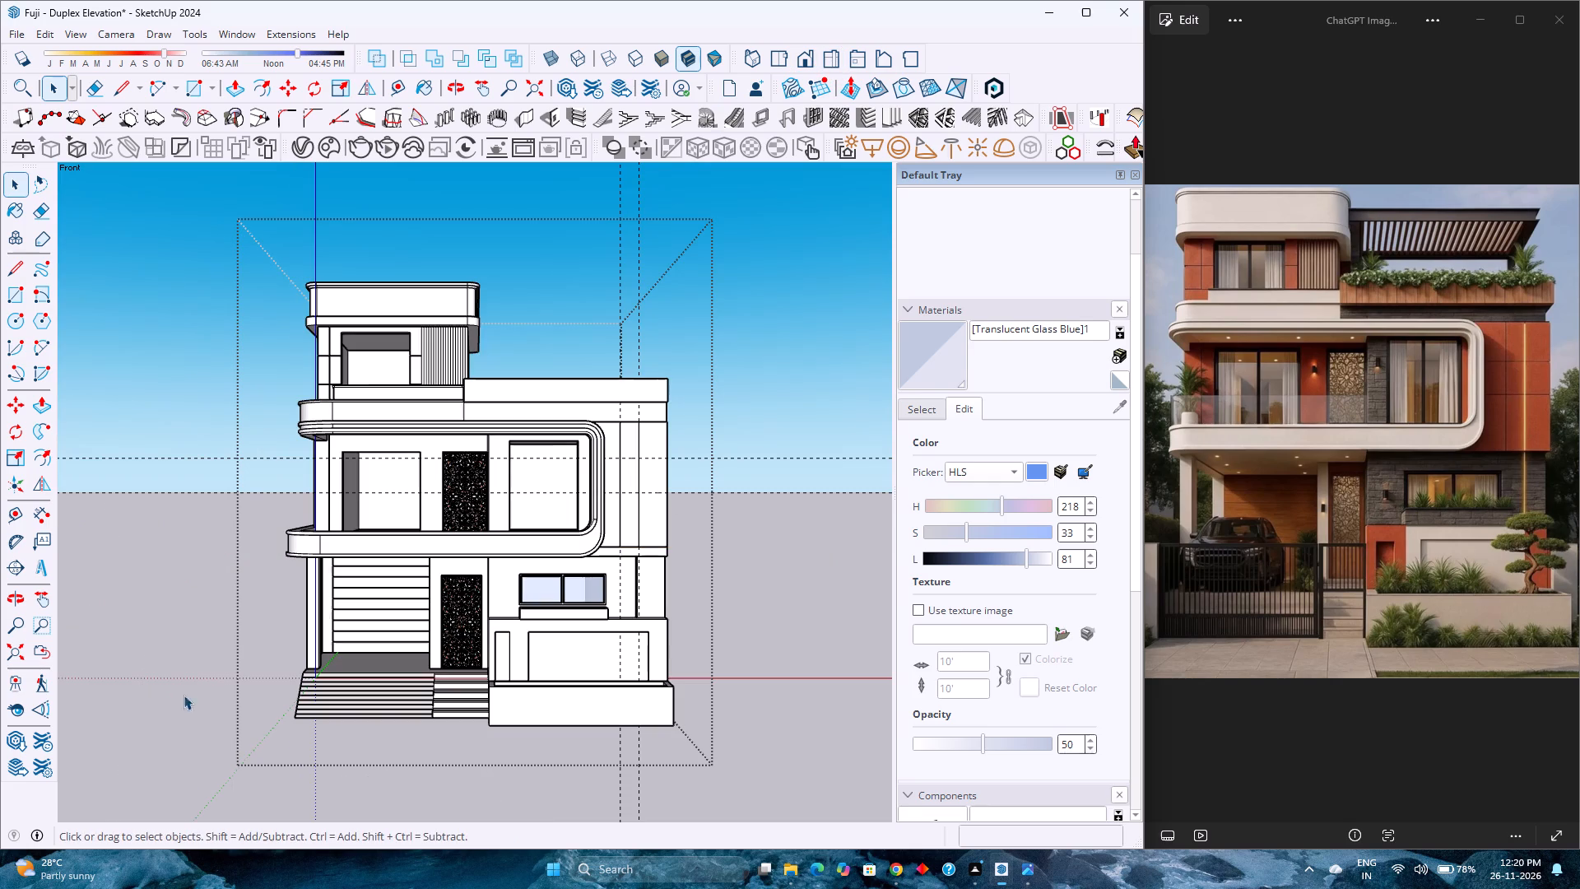
{"action": "left_click", "coordinate": [12, 663]}
{"action": "scroll", "coordinate": [177, 640], "scroll_direction": "down", "scroll_amount": 3}
{"action": "scroll", "coordinate": [177, 640], "scroll_direction": "up", "scroll_amount": 2}
{"action": "scroll", "coordinate": [177, 640], "scroll_direction": "down", "scroll_amount": 2}
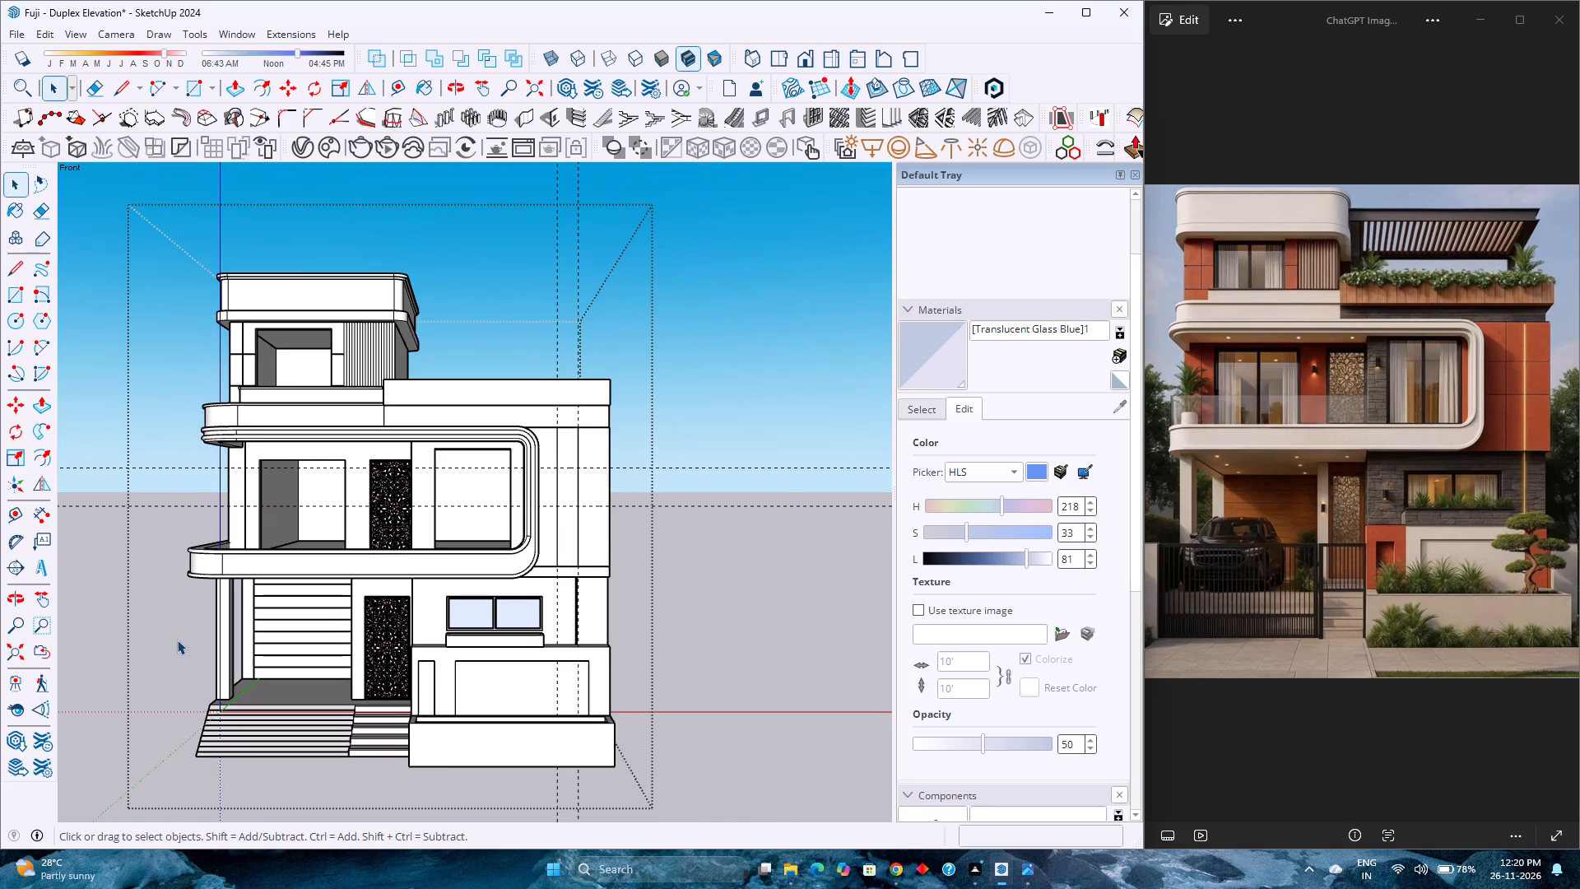
{"action": "scroll", "coordinate": [458, 595], "scroll_direction": "down", "scroll_amount": 3}
{"action": "scroll", "coordinate": [432, 645], "scroll_direction": "up", "scroll_amount": 3}
{"action": "middle_click_drag", "start_coordinate": [432, 645], "coordinate": [444, 632]}
{"action": "middle_click", "coordinate": [444, 632]}
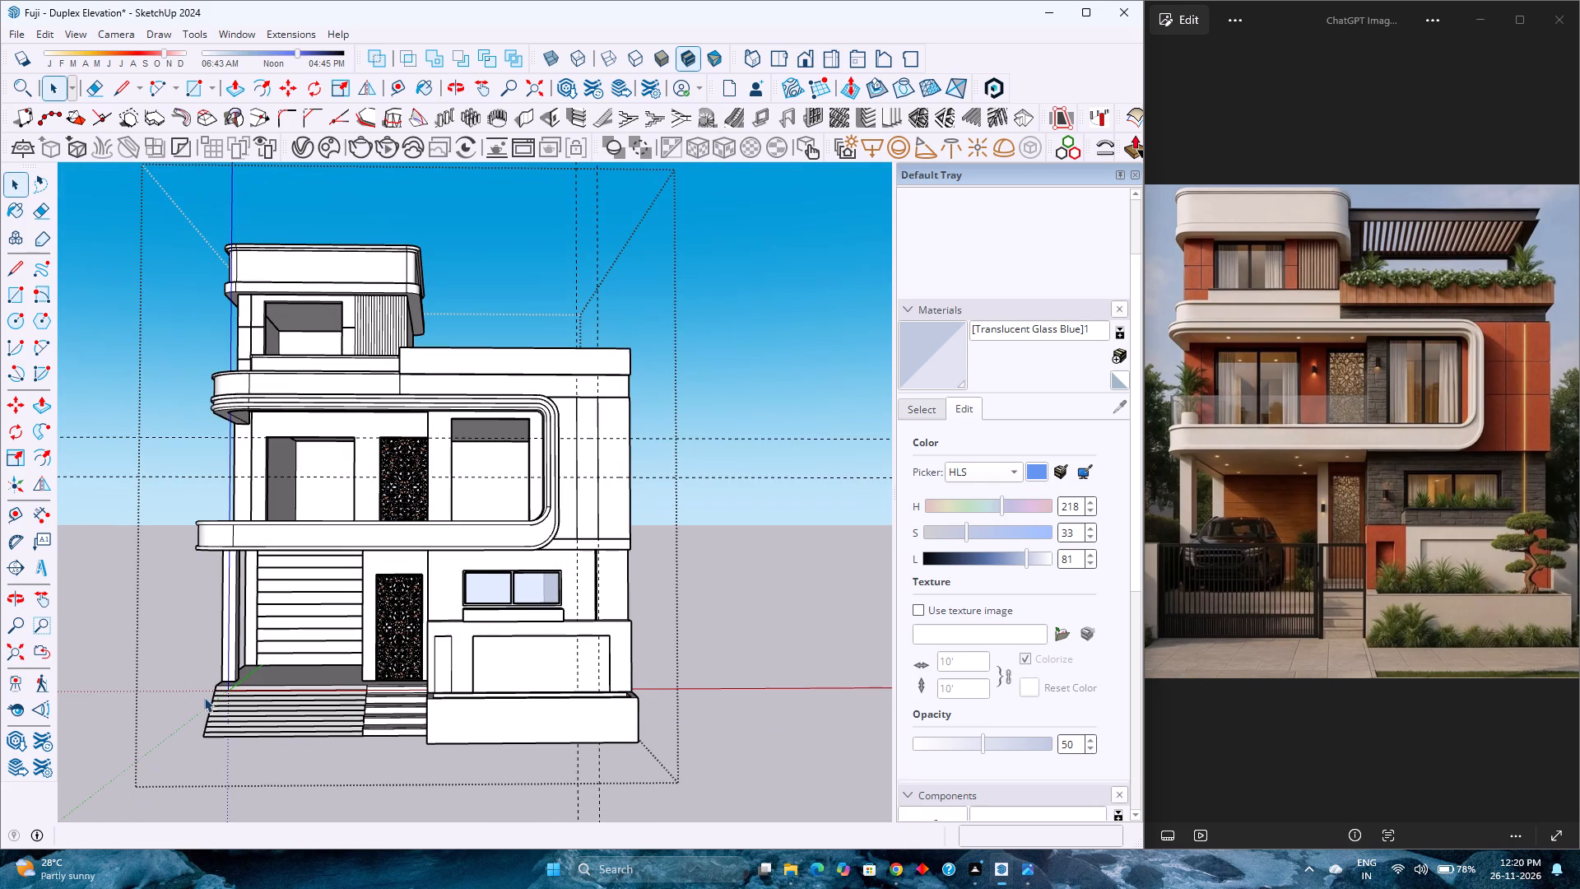
{"action": "left_click", "coordinate": [12, 655]}
{"action": "scroll", "coordinate": [522, 628], "scroll_direction": "down", "scroll_amount": 2}
{"action": "scroll", "coordinate": [522, 628], "scroll_direction": "up", "scroll_amount": 1}
{"action": "scroll", "coordinate": [522, 628], "scroll_direction": "down", "scroll_amount": 2}
{"action": "scroll", "coordinate": [522, 628], "scroll_direction": "up", "scroll_amount": 1}
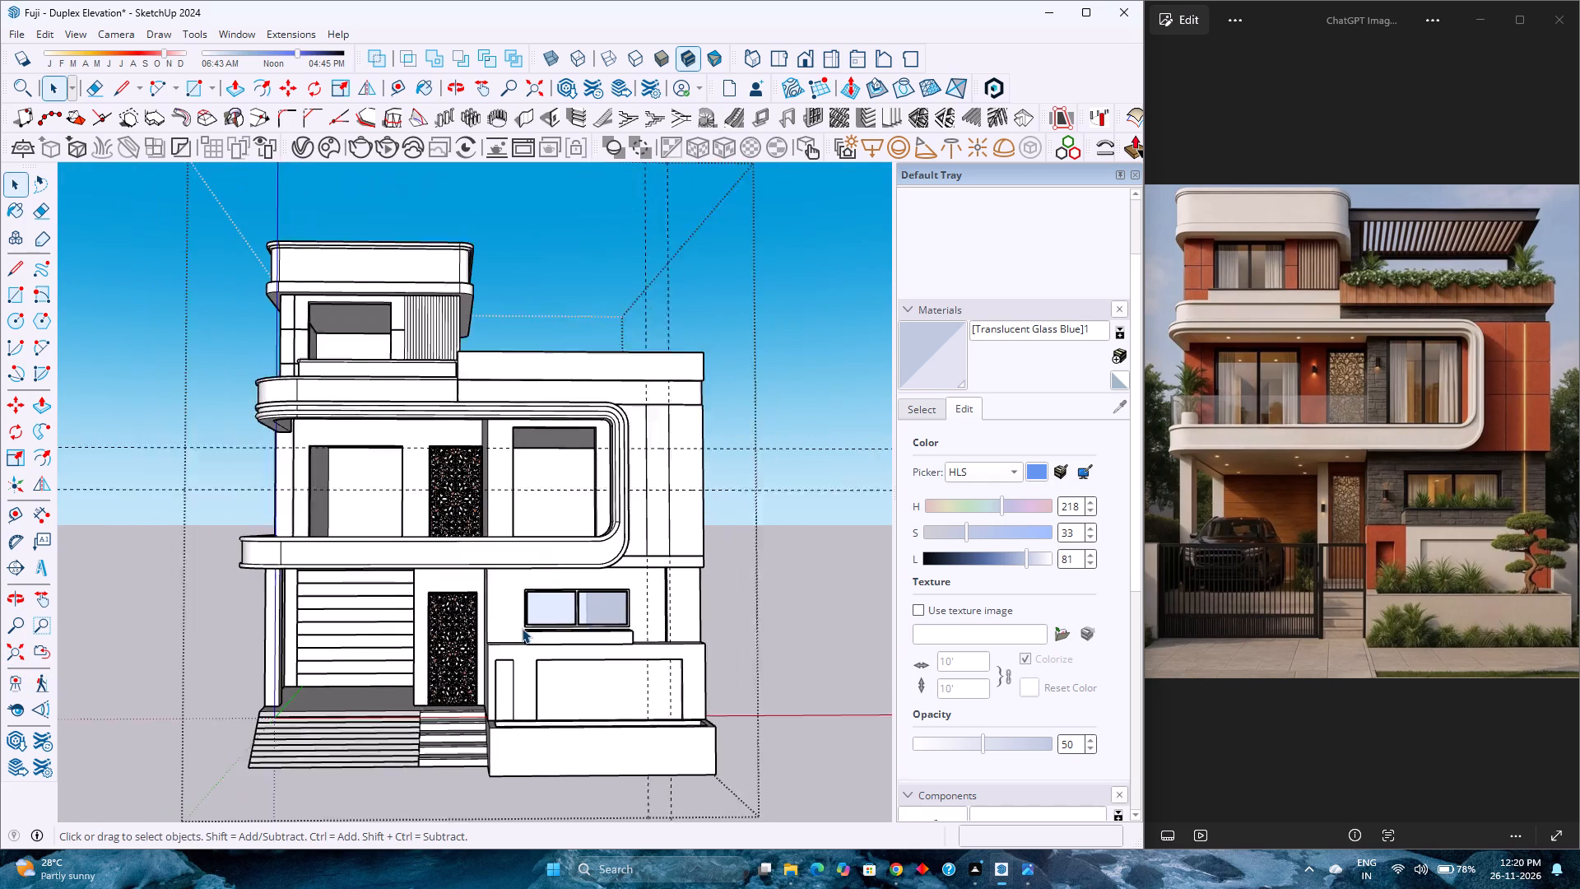
{"action": "scroll", "coordinate": [522, 628], "scroll_direction": "up", "scroll_amount": 1}
Save the model.
{"action": "key", "text": "ctrl+s"}
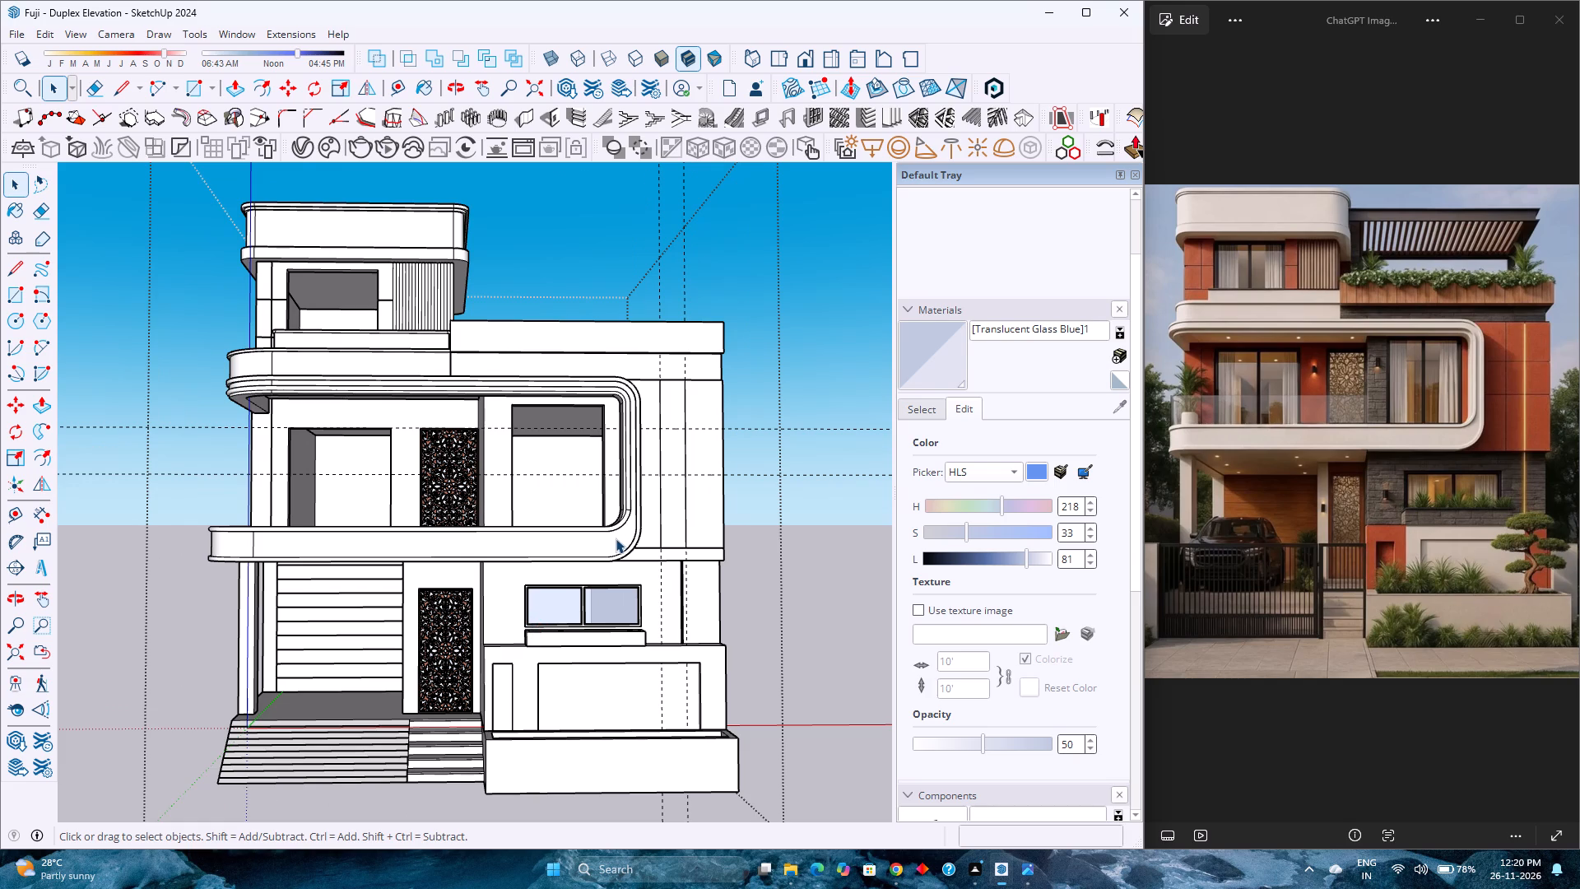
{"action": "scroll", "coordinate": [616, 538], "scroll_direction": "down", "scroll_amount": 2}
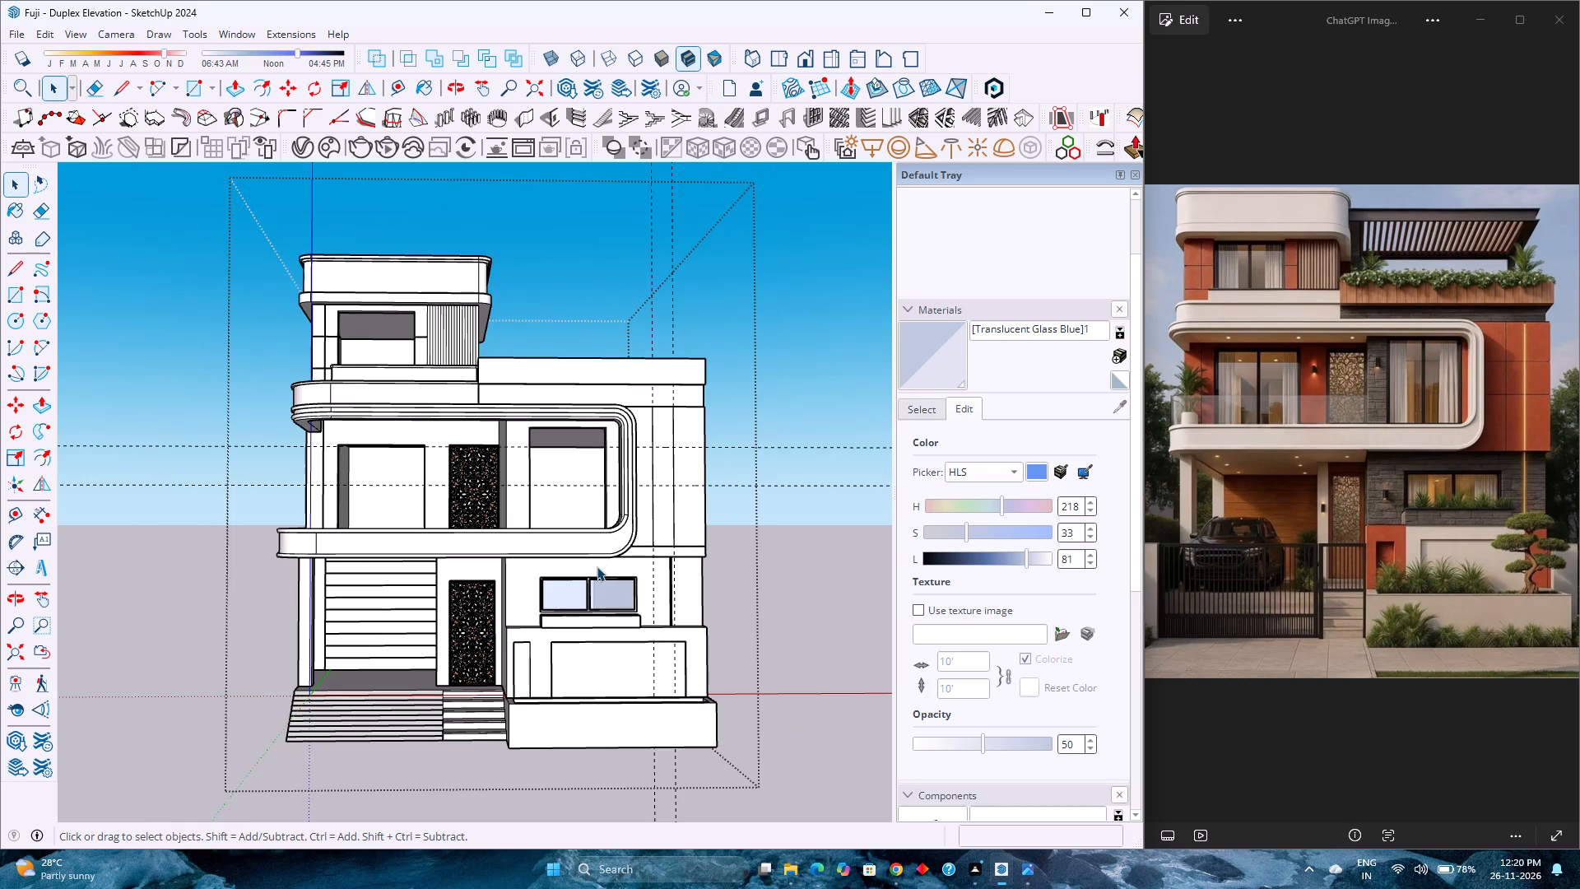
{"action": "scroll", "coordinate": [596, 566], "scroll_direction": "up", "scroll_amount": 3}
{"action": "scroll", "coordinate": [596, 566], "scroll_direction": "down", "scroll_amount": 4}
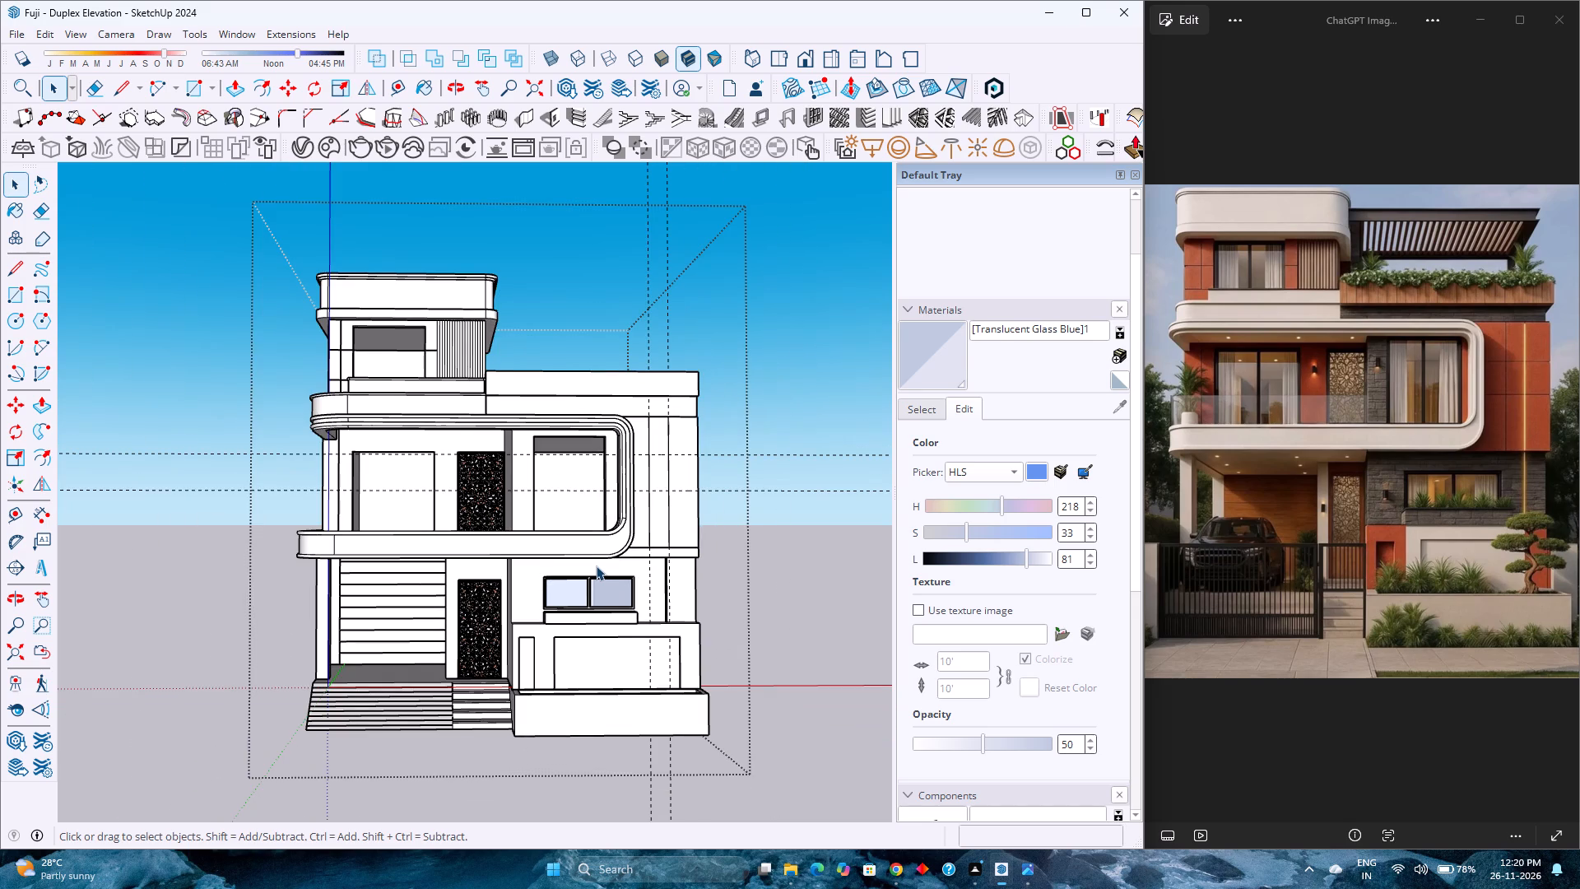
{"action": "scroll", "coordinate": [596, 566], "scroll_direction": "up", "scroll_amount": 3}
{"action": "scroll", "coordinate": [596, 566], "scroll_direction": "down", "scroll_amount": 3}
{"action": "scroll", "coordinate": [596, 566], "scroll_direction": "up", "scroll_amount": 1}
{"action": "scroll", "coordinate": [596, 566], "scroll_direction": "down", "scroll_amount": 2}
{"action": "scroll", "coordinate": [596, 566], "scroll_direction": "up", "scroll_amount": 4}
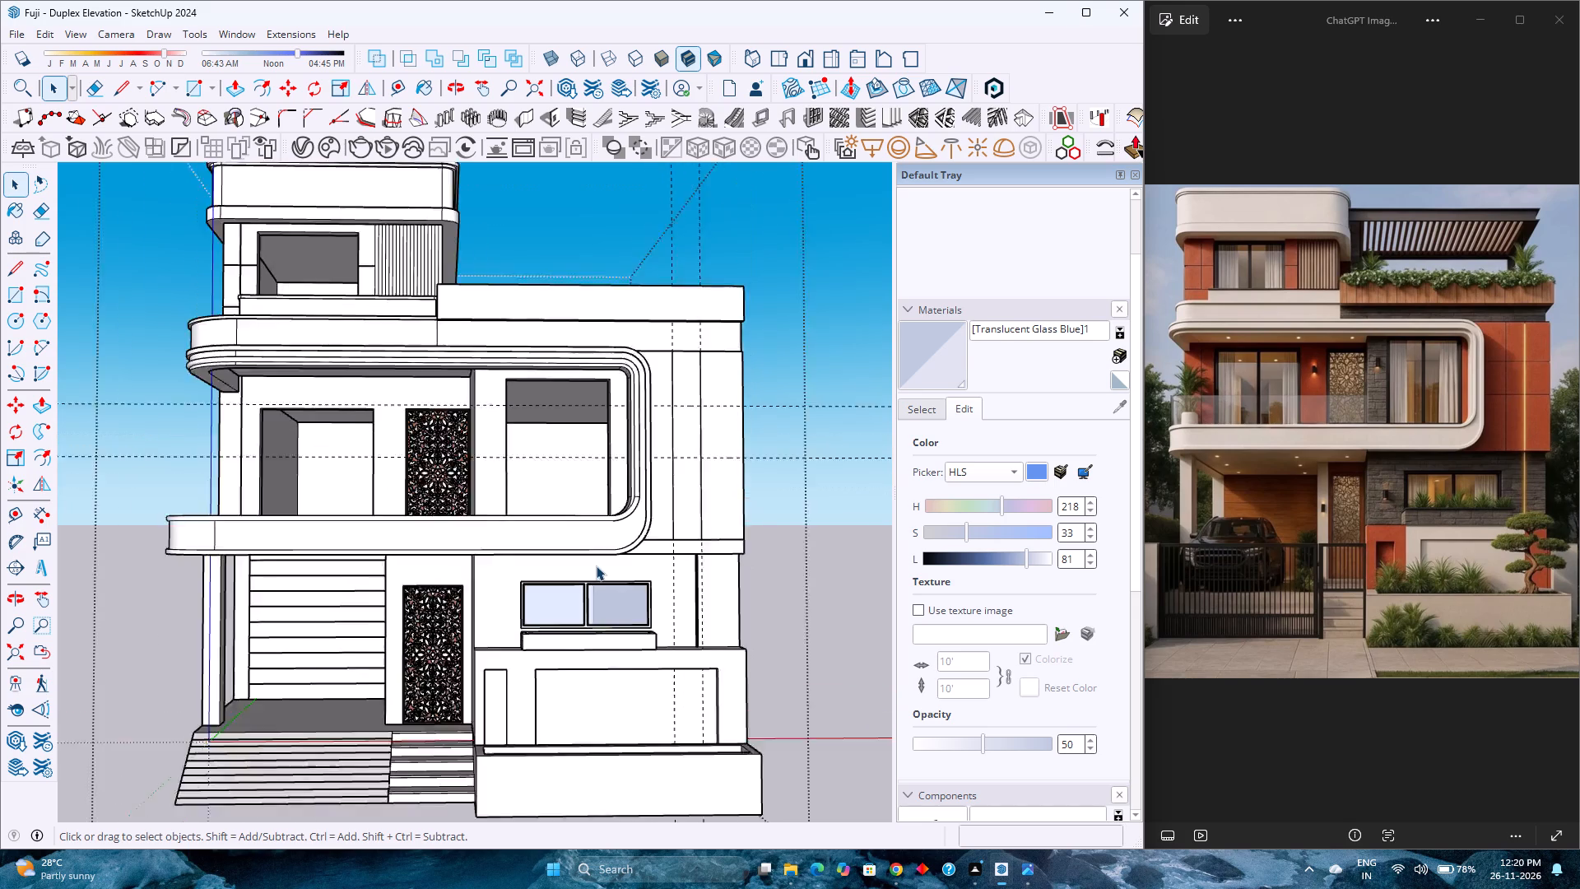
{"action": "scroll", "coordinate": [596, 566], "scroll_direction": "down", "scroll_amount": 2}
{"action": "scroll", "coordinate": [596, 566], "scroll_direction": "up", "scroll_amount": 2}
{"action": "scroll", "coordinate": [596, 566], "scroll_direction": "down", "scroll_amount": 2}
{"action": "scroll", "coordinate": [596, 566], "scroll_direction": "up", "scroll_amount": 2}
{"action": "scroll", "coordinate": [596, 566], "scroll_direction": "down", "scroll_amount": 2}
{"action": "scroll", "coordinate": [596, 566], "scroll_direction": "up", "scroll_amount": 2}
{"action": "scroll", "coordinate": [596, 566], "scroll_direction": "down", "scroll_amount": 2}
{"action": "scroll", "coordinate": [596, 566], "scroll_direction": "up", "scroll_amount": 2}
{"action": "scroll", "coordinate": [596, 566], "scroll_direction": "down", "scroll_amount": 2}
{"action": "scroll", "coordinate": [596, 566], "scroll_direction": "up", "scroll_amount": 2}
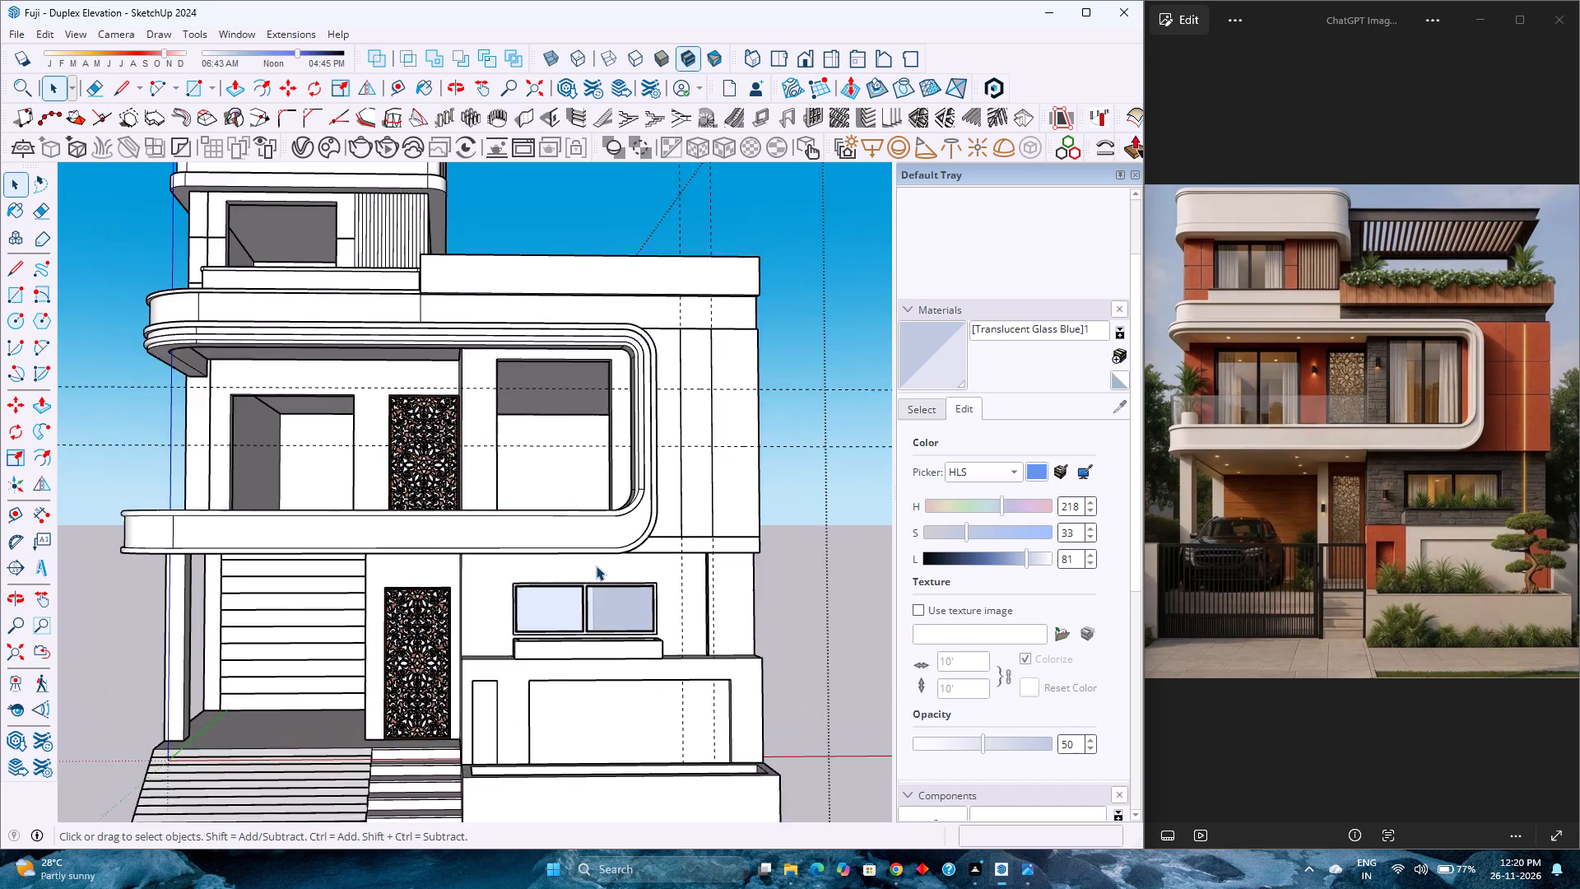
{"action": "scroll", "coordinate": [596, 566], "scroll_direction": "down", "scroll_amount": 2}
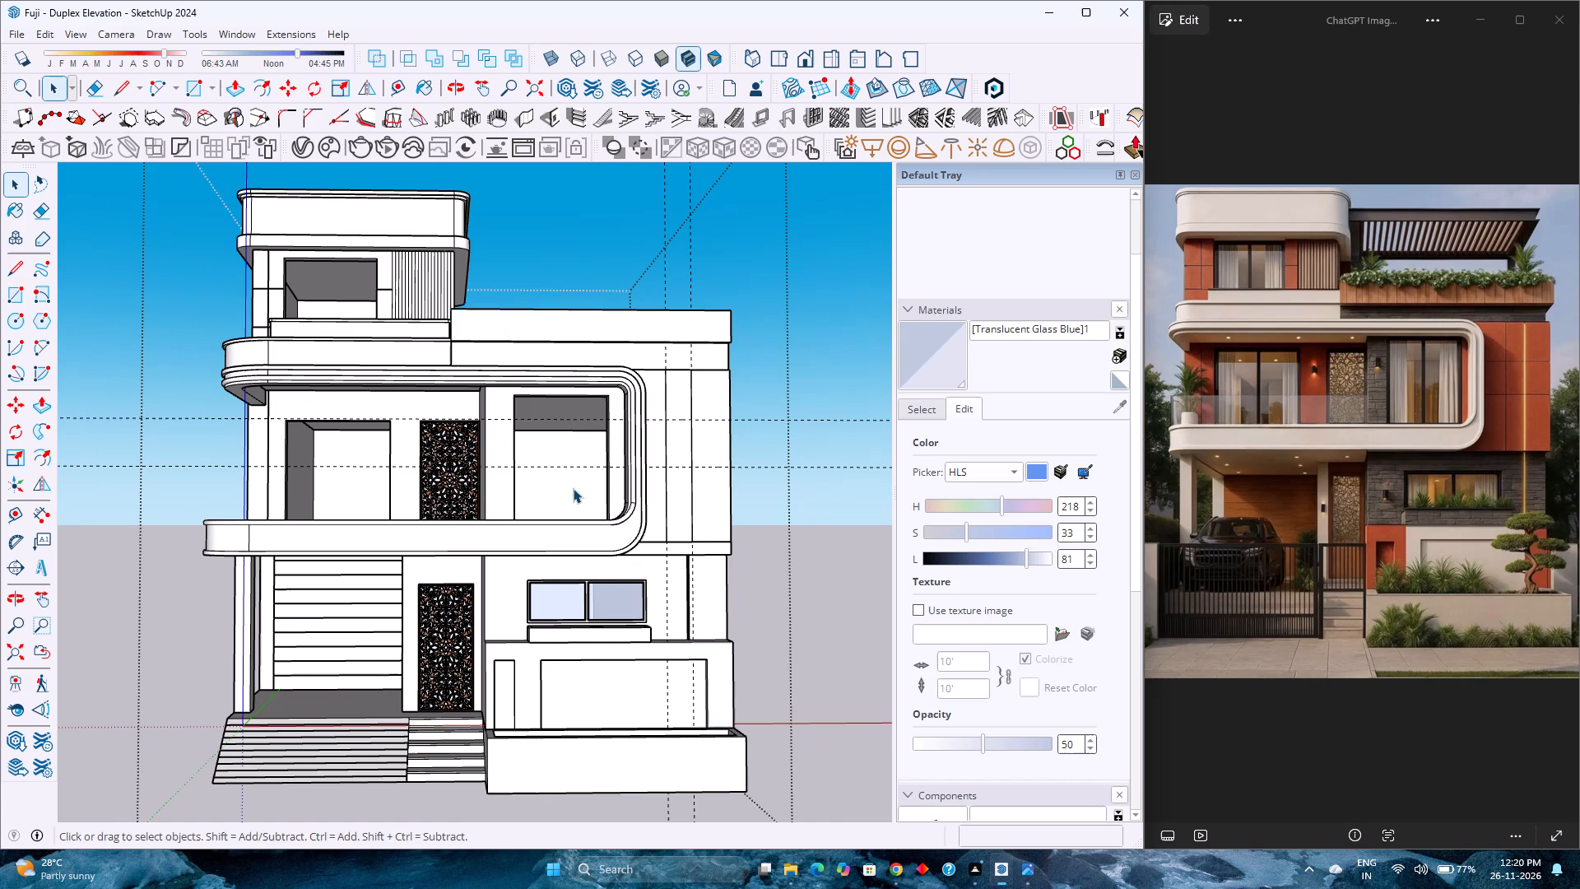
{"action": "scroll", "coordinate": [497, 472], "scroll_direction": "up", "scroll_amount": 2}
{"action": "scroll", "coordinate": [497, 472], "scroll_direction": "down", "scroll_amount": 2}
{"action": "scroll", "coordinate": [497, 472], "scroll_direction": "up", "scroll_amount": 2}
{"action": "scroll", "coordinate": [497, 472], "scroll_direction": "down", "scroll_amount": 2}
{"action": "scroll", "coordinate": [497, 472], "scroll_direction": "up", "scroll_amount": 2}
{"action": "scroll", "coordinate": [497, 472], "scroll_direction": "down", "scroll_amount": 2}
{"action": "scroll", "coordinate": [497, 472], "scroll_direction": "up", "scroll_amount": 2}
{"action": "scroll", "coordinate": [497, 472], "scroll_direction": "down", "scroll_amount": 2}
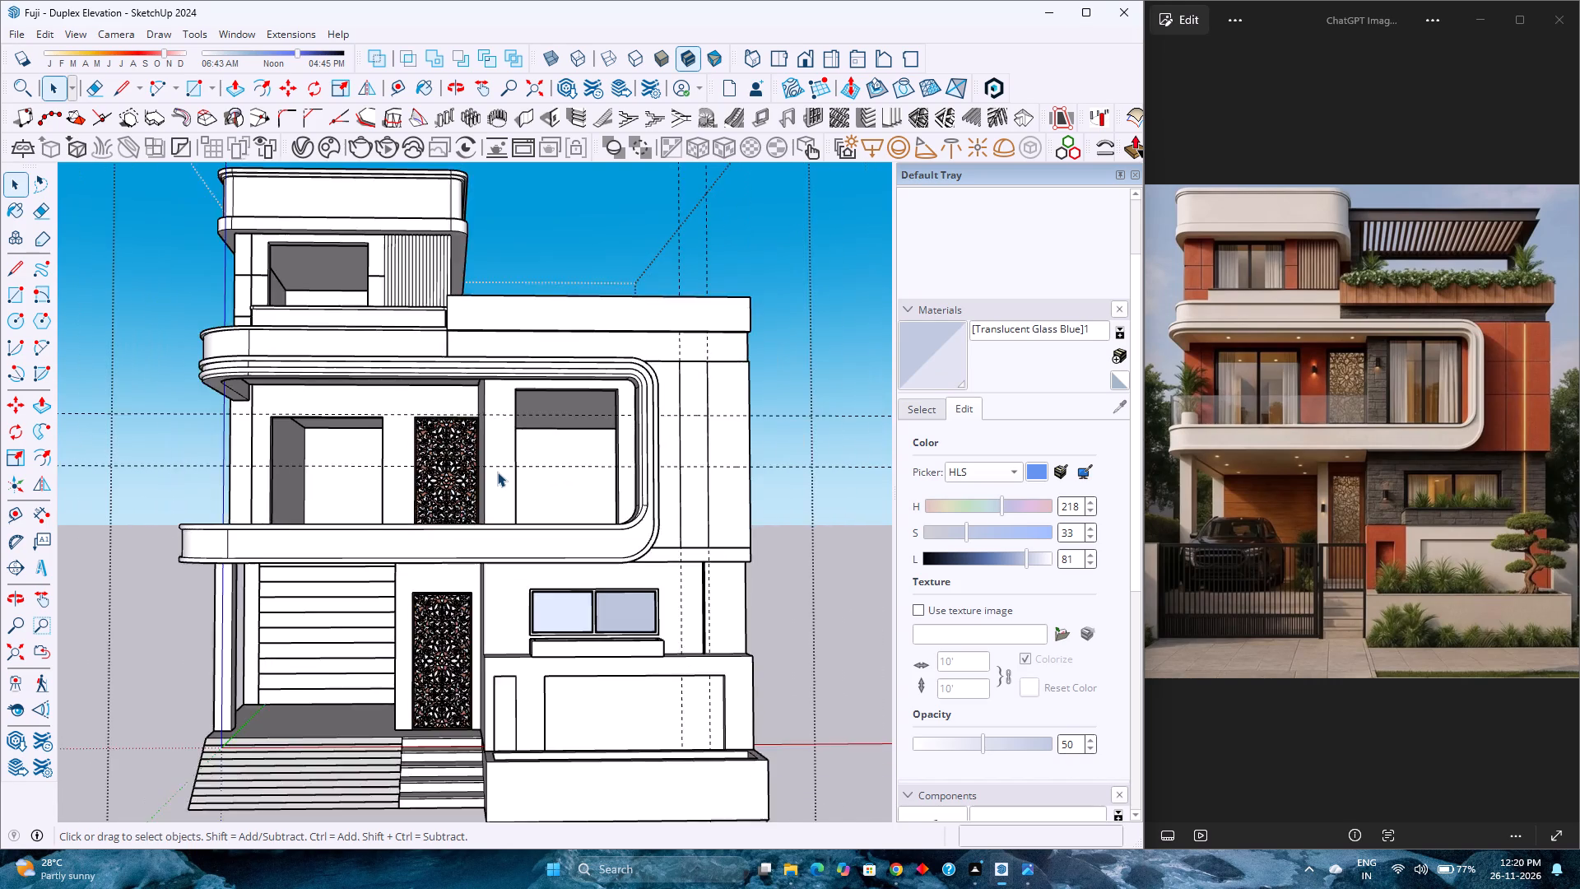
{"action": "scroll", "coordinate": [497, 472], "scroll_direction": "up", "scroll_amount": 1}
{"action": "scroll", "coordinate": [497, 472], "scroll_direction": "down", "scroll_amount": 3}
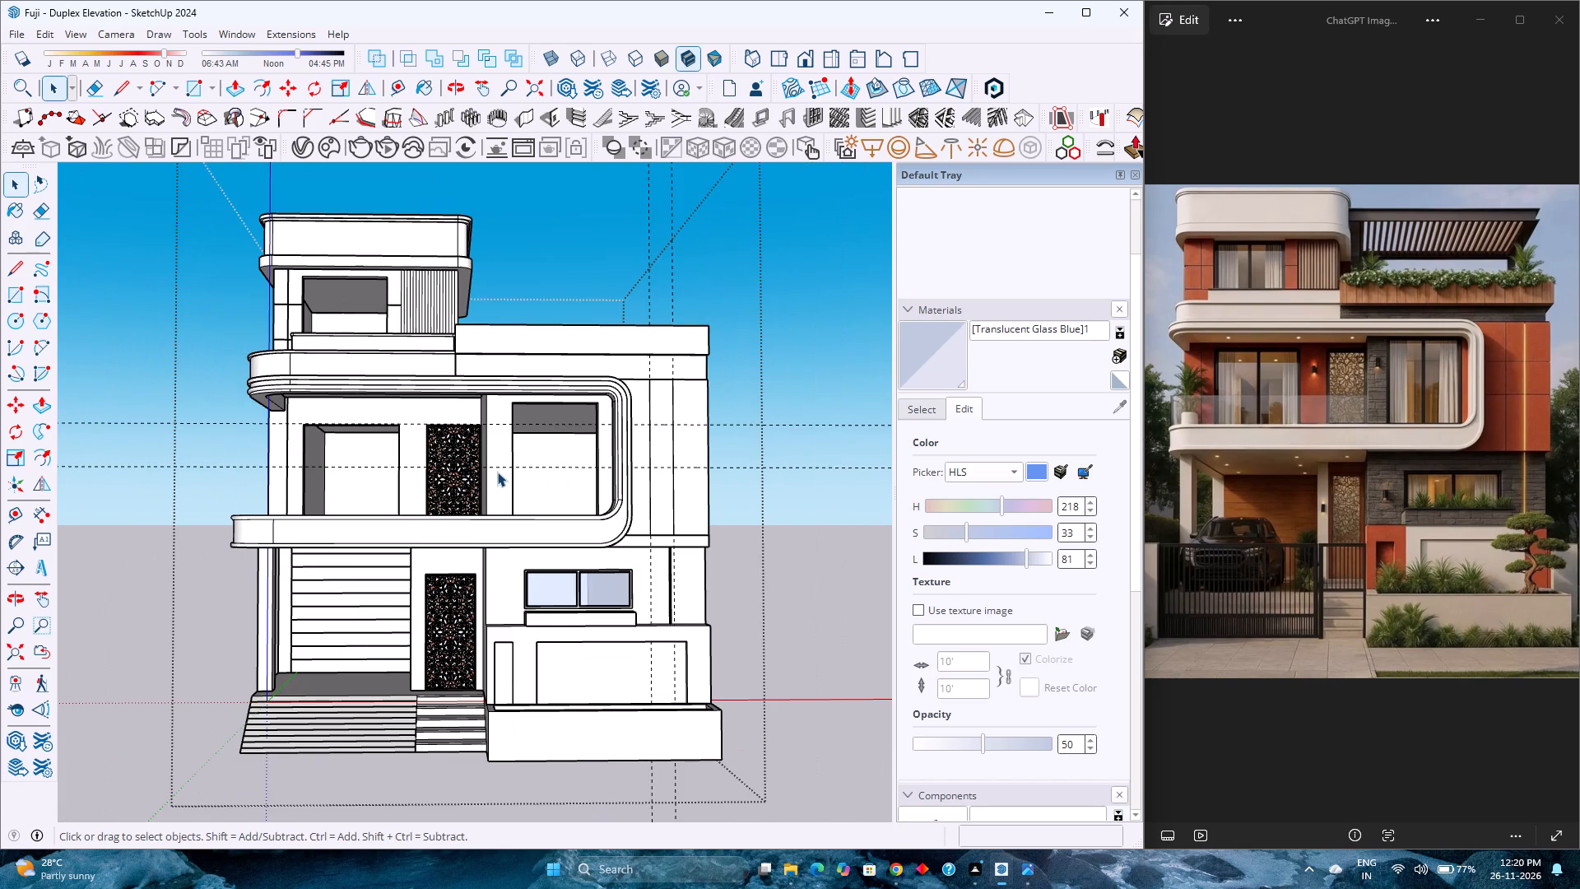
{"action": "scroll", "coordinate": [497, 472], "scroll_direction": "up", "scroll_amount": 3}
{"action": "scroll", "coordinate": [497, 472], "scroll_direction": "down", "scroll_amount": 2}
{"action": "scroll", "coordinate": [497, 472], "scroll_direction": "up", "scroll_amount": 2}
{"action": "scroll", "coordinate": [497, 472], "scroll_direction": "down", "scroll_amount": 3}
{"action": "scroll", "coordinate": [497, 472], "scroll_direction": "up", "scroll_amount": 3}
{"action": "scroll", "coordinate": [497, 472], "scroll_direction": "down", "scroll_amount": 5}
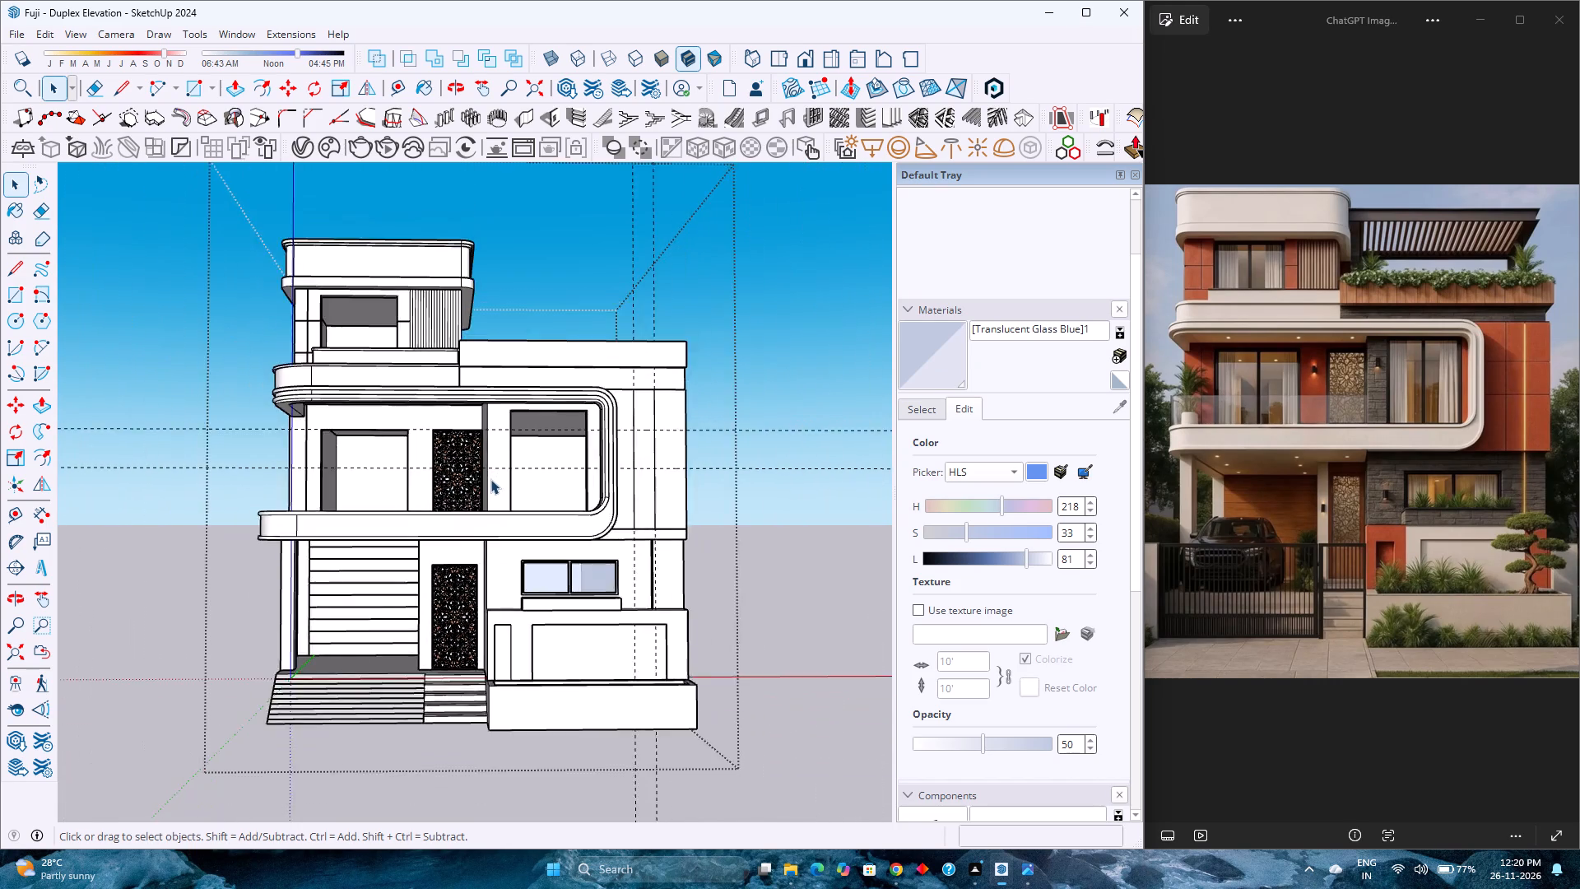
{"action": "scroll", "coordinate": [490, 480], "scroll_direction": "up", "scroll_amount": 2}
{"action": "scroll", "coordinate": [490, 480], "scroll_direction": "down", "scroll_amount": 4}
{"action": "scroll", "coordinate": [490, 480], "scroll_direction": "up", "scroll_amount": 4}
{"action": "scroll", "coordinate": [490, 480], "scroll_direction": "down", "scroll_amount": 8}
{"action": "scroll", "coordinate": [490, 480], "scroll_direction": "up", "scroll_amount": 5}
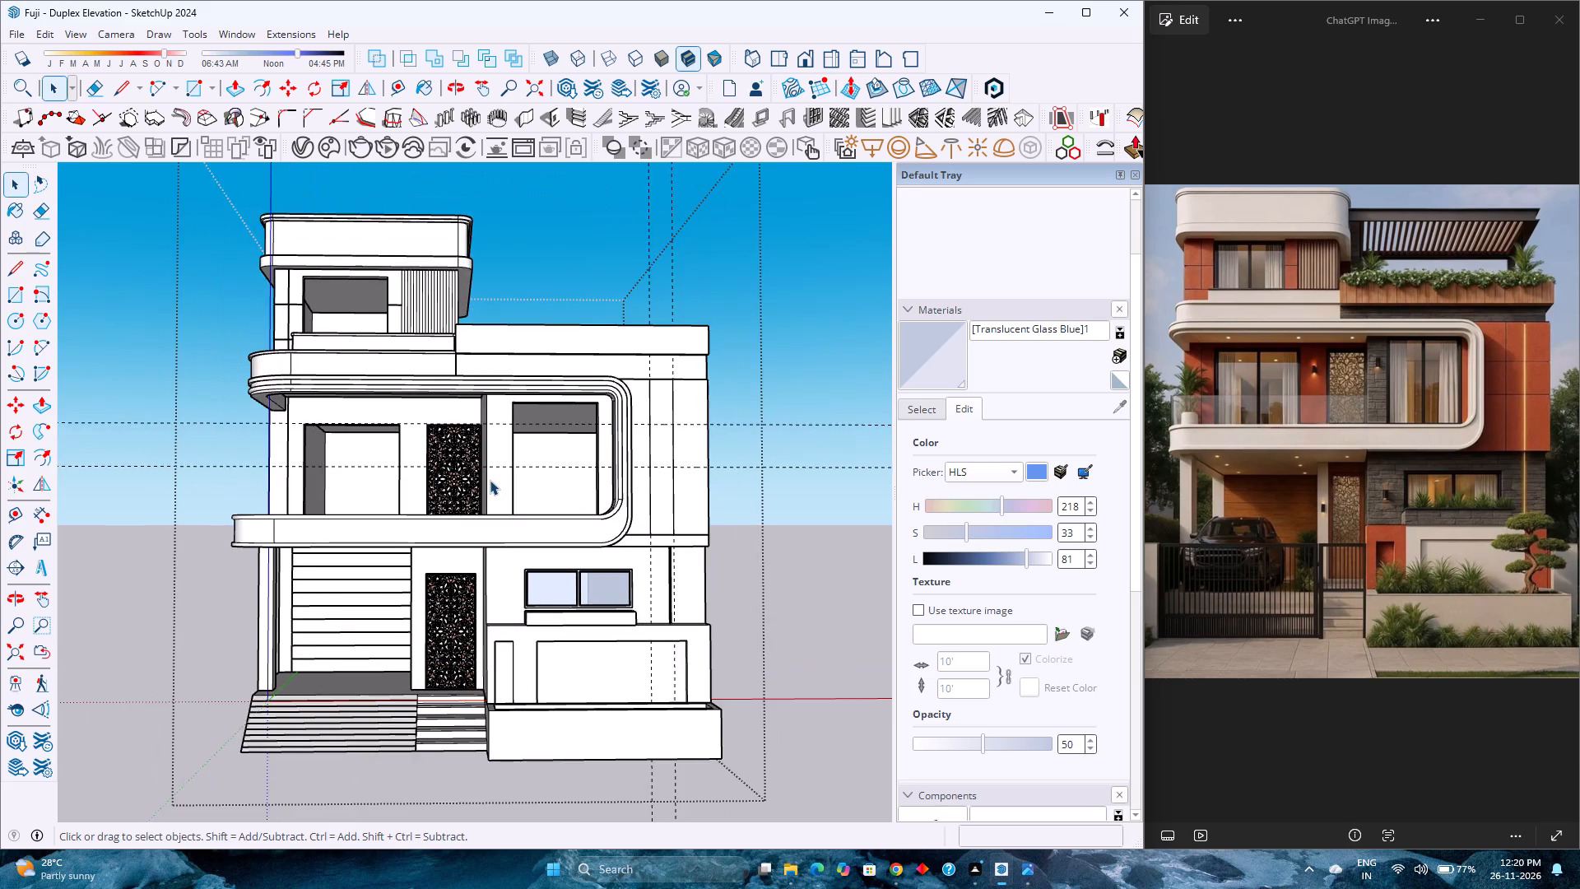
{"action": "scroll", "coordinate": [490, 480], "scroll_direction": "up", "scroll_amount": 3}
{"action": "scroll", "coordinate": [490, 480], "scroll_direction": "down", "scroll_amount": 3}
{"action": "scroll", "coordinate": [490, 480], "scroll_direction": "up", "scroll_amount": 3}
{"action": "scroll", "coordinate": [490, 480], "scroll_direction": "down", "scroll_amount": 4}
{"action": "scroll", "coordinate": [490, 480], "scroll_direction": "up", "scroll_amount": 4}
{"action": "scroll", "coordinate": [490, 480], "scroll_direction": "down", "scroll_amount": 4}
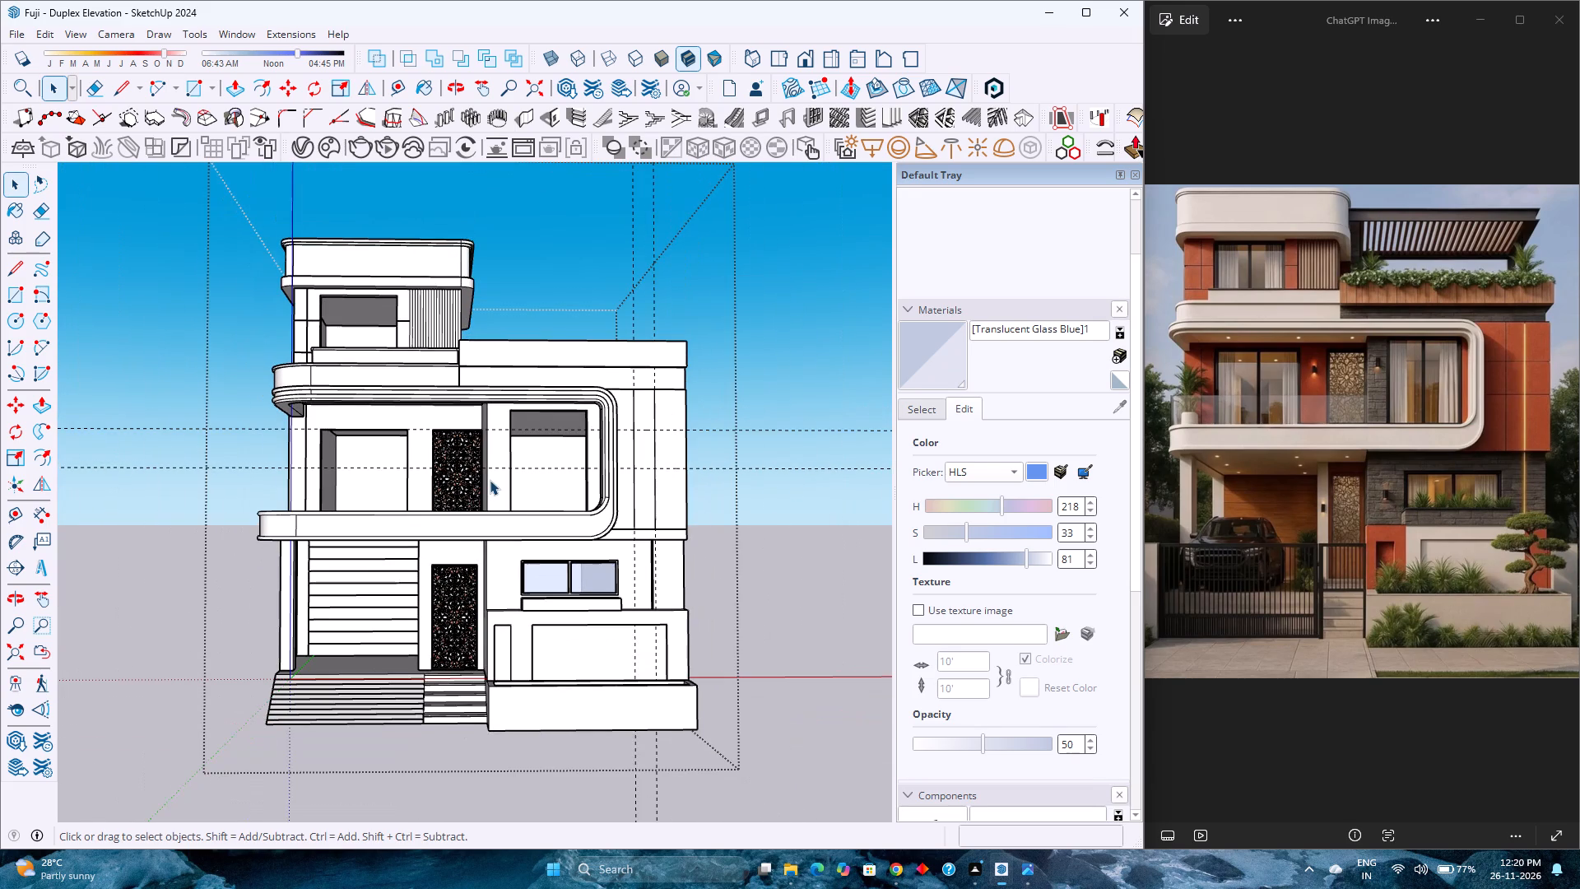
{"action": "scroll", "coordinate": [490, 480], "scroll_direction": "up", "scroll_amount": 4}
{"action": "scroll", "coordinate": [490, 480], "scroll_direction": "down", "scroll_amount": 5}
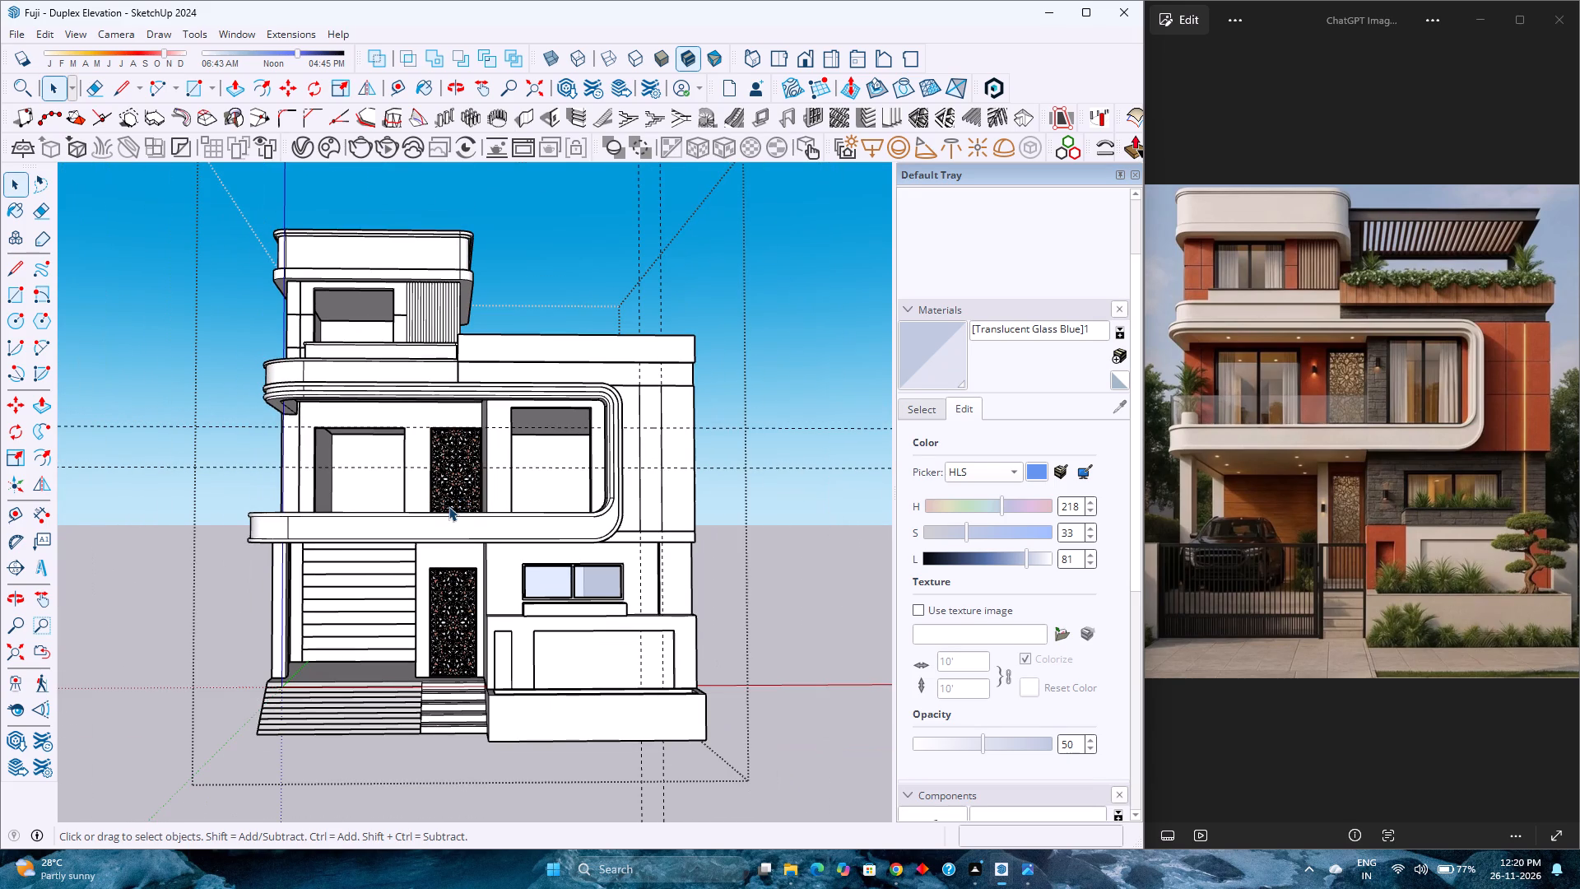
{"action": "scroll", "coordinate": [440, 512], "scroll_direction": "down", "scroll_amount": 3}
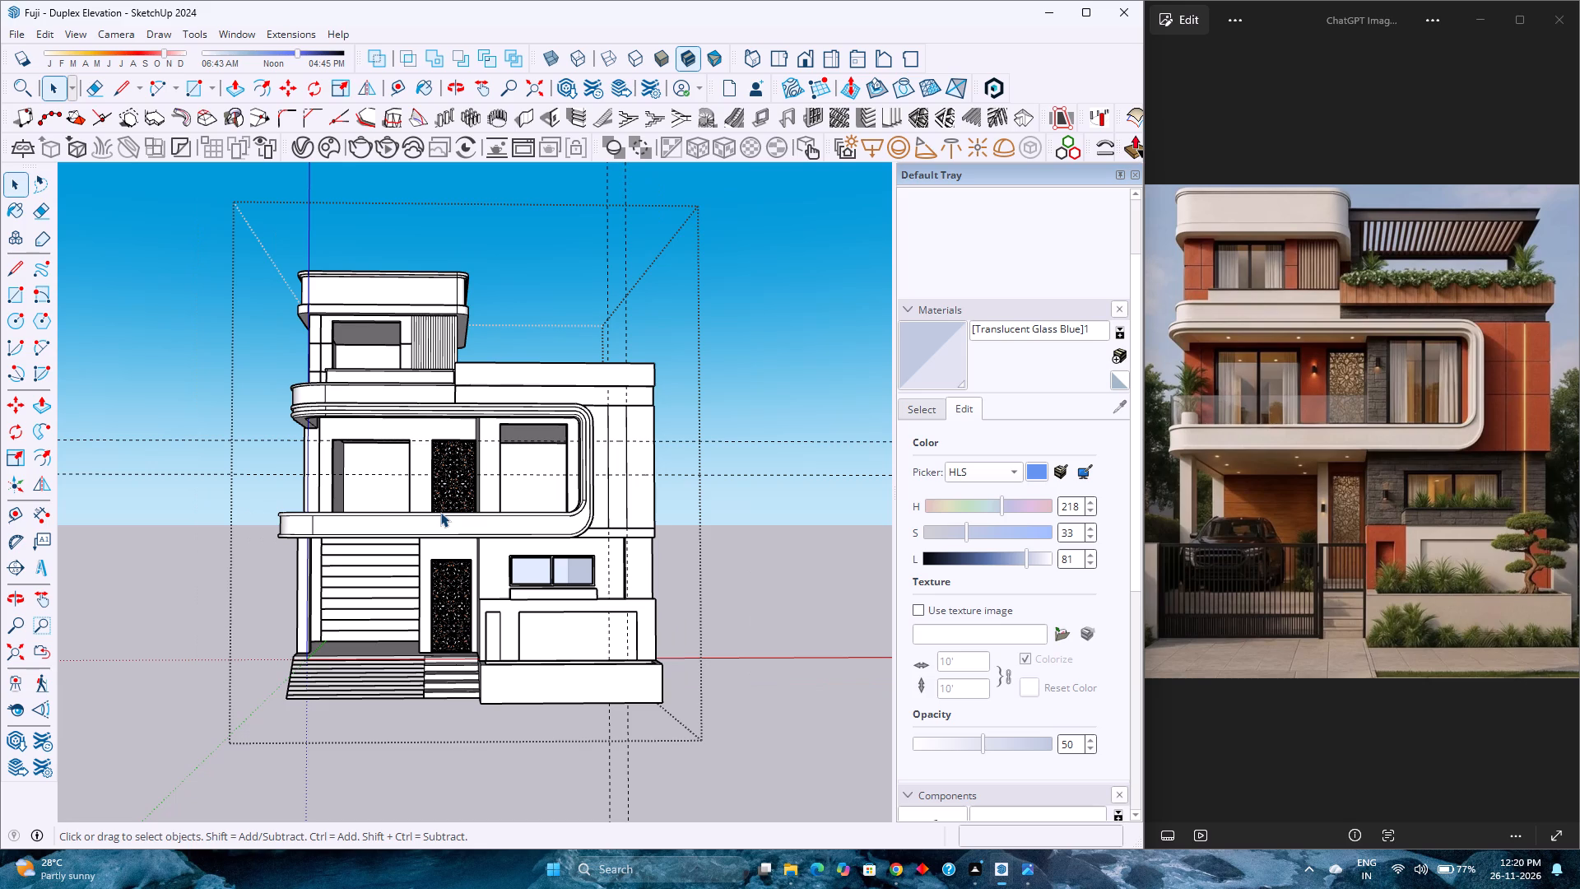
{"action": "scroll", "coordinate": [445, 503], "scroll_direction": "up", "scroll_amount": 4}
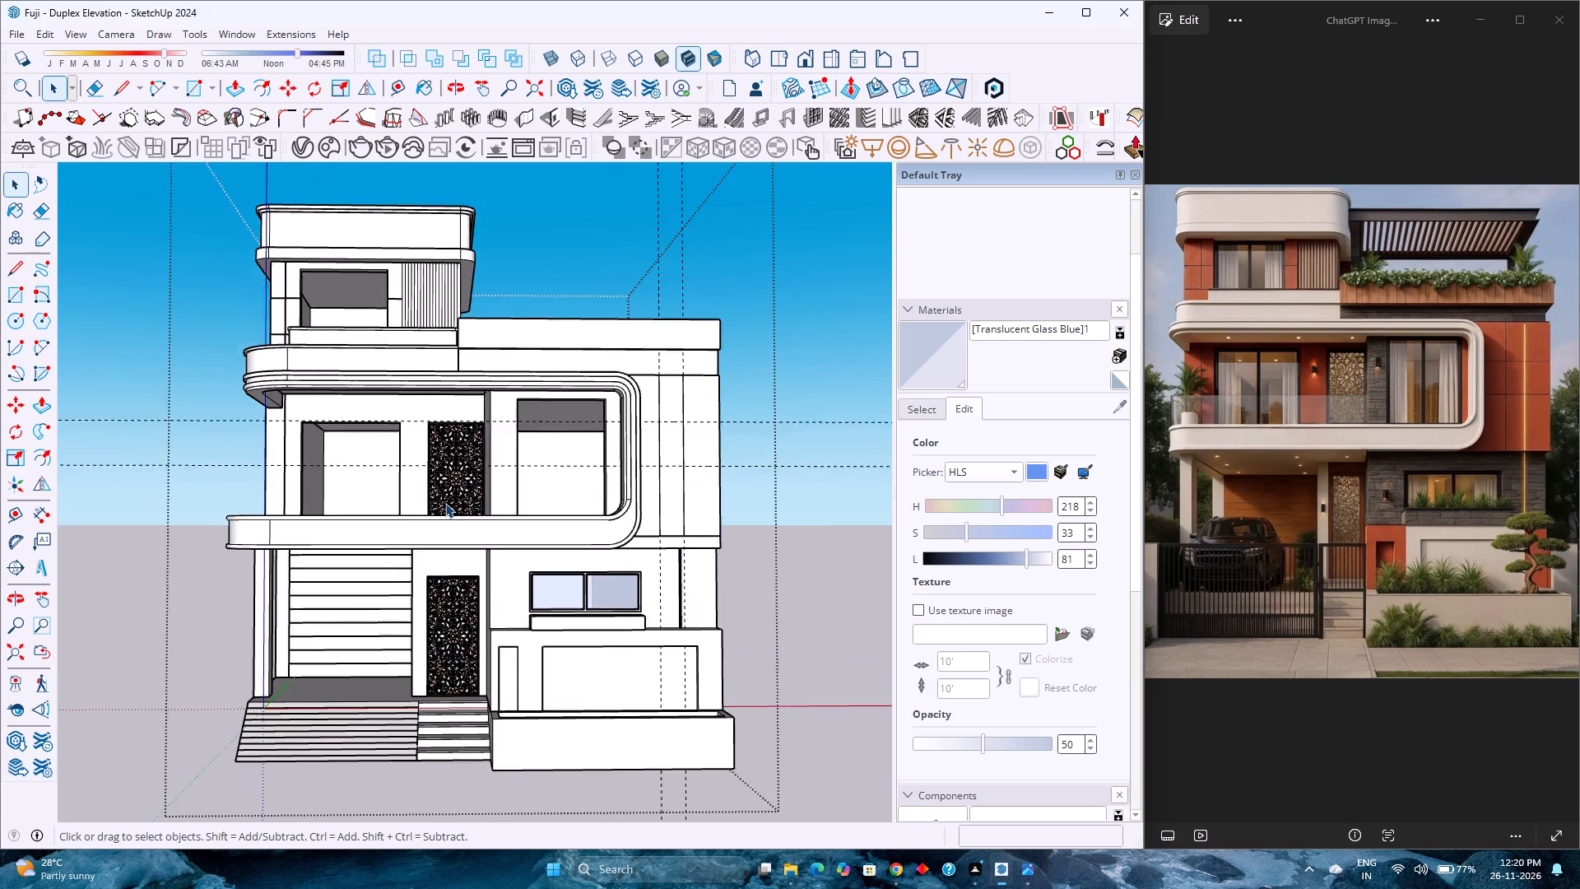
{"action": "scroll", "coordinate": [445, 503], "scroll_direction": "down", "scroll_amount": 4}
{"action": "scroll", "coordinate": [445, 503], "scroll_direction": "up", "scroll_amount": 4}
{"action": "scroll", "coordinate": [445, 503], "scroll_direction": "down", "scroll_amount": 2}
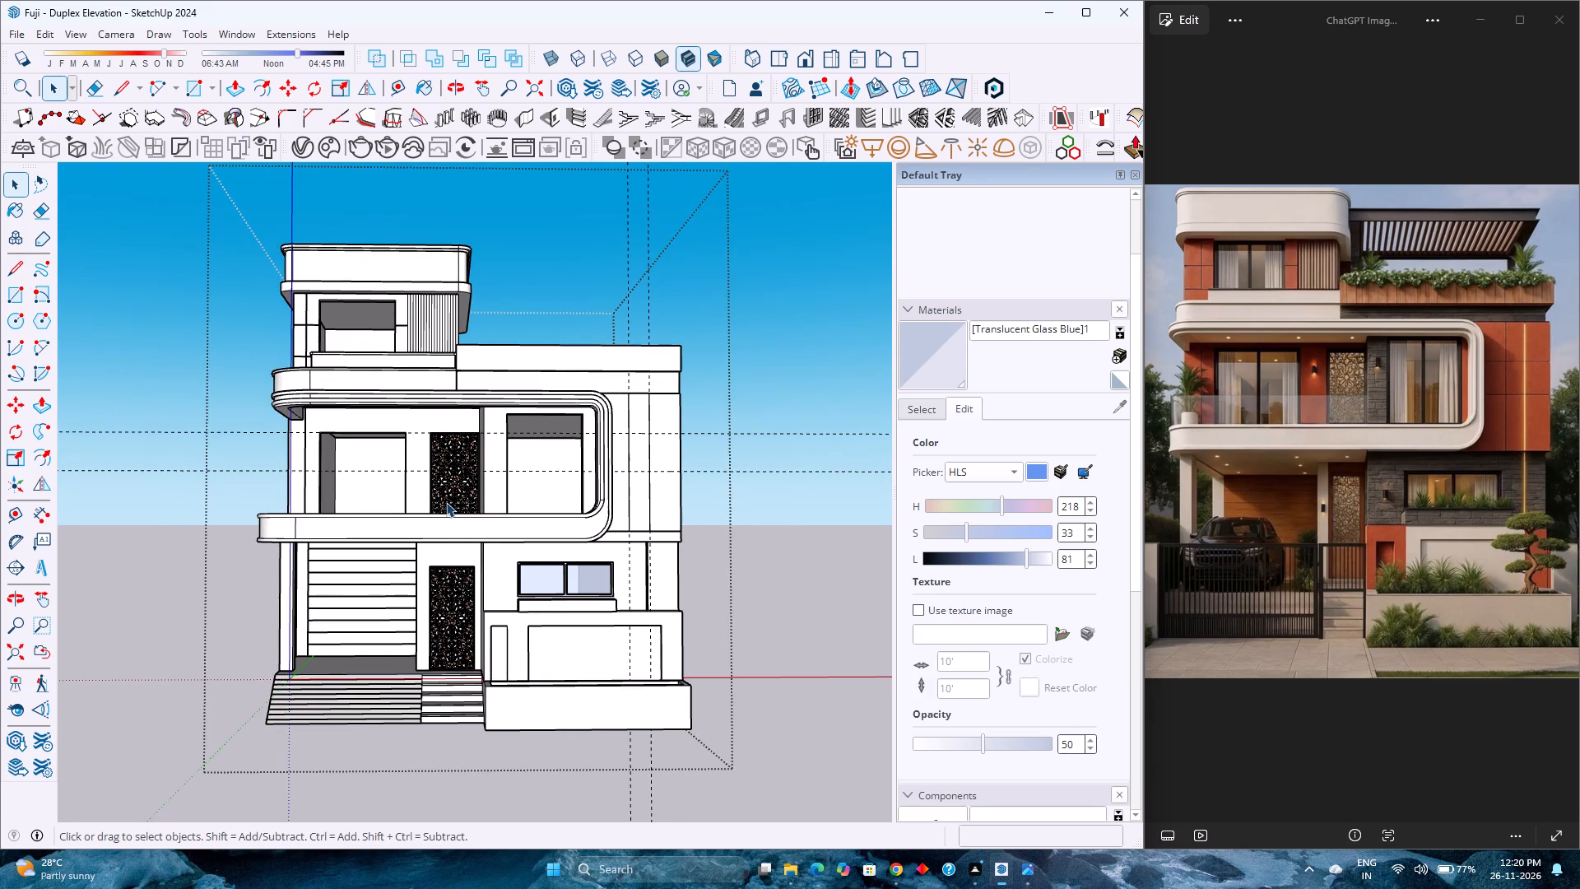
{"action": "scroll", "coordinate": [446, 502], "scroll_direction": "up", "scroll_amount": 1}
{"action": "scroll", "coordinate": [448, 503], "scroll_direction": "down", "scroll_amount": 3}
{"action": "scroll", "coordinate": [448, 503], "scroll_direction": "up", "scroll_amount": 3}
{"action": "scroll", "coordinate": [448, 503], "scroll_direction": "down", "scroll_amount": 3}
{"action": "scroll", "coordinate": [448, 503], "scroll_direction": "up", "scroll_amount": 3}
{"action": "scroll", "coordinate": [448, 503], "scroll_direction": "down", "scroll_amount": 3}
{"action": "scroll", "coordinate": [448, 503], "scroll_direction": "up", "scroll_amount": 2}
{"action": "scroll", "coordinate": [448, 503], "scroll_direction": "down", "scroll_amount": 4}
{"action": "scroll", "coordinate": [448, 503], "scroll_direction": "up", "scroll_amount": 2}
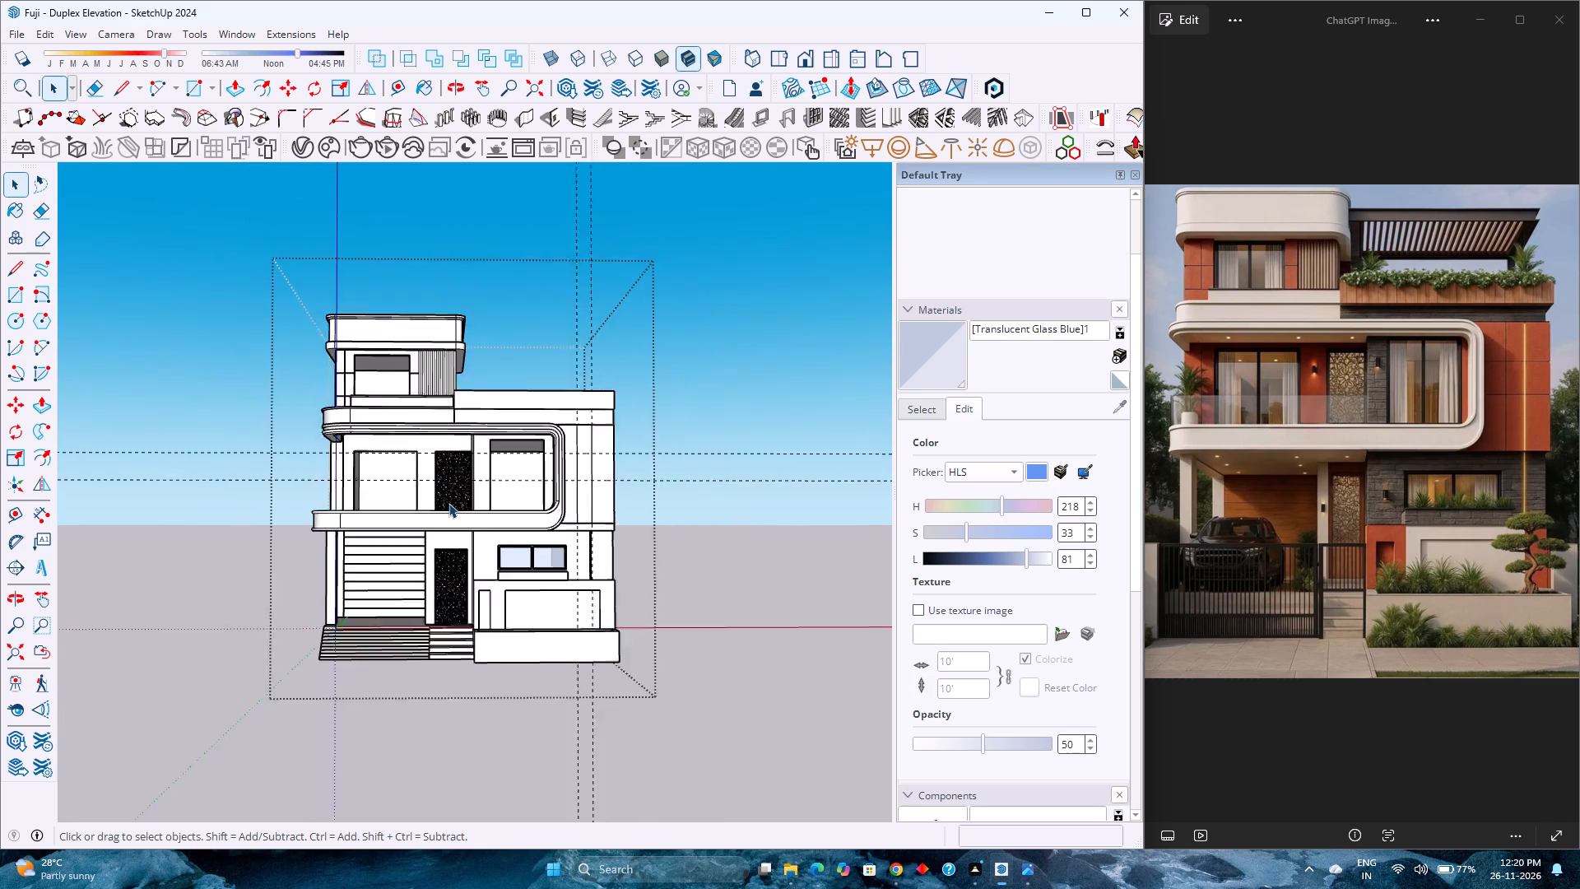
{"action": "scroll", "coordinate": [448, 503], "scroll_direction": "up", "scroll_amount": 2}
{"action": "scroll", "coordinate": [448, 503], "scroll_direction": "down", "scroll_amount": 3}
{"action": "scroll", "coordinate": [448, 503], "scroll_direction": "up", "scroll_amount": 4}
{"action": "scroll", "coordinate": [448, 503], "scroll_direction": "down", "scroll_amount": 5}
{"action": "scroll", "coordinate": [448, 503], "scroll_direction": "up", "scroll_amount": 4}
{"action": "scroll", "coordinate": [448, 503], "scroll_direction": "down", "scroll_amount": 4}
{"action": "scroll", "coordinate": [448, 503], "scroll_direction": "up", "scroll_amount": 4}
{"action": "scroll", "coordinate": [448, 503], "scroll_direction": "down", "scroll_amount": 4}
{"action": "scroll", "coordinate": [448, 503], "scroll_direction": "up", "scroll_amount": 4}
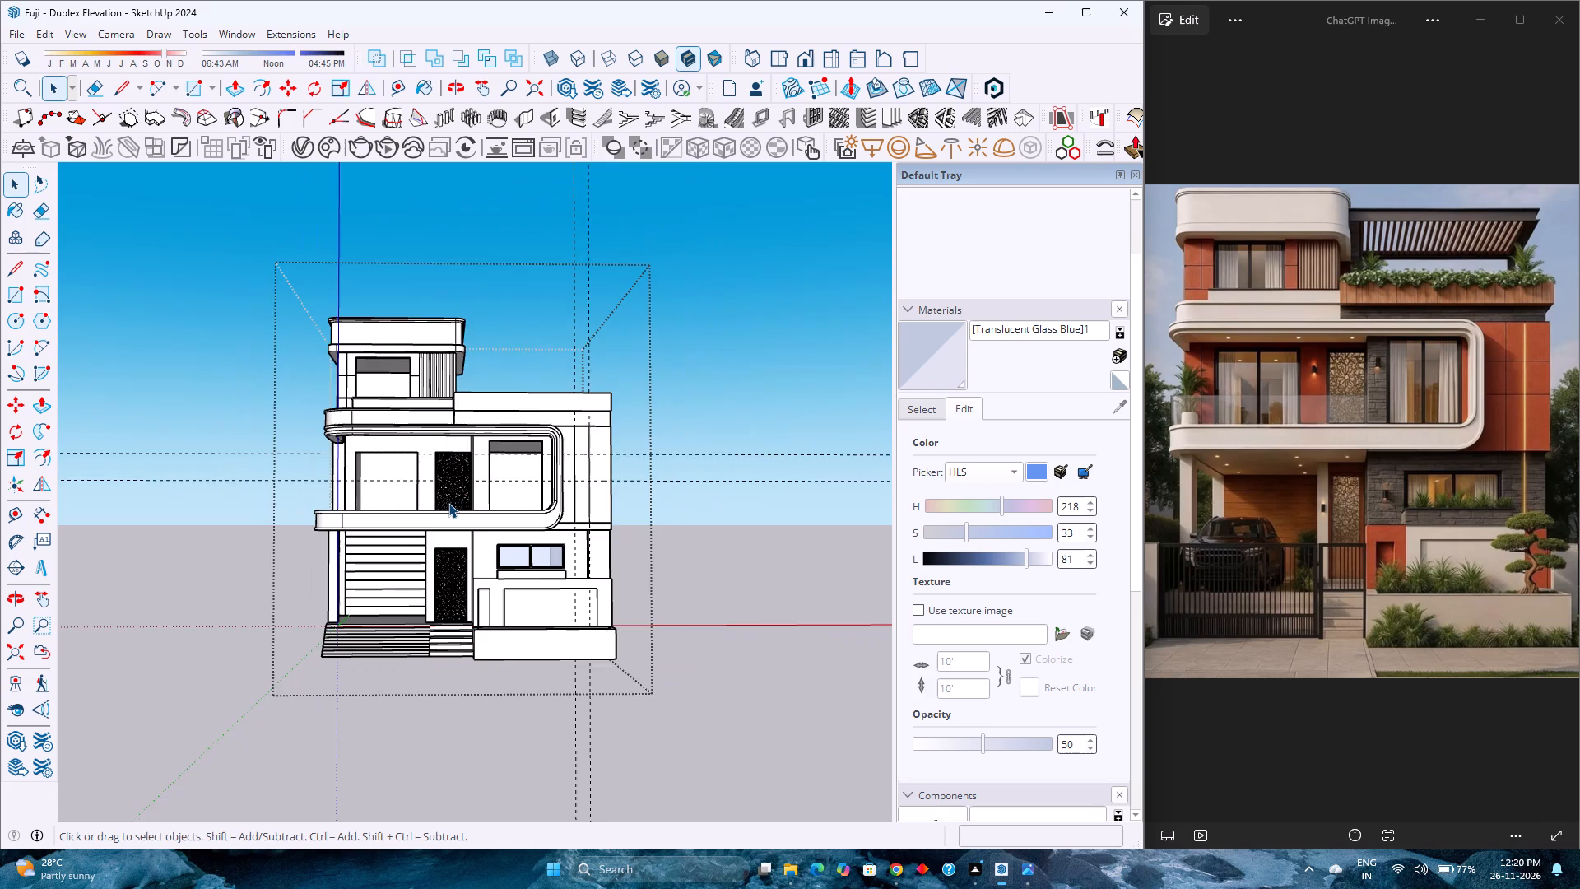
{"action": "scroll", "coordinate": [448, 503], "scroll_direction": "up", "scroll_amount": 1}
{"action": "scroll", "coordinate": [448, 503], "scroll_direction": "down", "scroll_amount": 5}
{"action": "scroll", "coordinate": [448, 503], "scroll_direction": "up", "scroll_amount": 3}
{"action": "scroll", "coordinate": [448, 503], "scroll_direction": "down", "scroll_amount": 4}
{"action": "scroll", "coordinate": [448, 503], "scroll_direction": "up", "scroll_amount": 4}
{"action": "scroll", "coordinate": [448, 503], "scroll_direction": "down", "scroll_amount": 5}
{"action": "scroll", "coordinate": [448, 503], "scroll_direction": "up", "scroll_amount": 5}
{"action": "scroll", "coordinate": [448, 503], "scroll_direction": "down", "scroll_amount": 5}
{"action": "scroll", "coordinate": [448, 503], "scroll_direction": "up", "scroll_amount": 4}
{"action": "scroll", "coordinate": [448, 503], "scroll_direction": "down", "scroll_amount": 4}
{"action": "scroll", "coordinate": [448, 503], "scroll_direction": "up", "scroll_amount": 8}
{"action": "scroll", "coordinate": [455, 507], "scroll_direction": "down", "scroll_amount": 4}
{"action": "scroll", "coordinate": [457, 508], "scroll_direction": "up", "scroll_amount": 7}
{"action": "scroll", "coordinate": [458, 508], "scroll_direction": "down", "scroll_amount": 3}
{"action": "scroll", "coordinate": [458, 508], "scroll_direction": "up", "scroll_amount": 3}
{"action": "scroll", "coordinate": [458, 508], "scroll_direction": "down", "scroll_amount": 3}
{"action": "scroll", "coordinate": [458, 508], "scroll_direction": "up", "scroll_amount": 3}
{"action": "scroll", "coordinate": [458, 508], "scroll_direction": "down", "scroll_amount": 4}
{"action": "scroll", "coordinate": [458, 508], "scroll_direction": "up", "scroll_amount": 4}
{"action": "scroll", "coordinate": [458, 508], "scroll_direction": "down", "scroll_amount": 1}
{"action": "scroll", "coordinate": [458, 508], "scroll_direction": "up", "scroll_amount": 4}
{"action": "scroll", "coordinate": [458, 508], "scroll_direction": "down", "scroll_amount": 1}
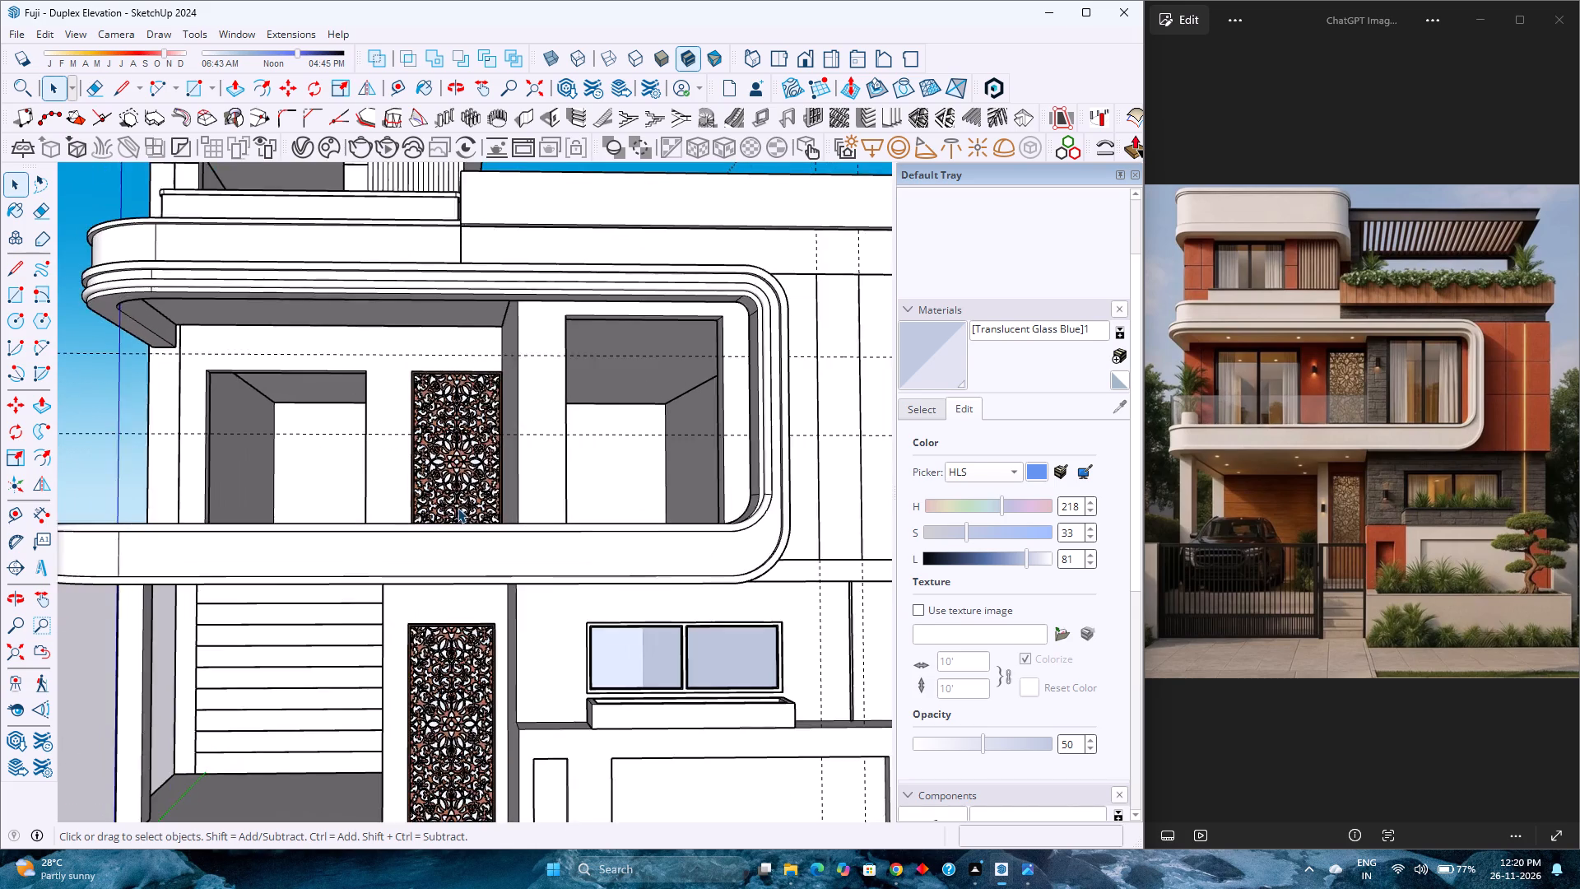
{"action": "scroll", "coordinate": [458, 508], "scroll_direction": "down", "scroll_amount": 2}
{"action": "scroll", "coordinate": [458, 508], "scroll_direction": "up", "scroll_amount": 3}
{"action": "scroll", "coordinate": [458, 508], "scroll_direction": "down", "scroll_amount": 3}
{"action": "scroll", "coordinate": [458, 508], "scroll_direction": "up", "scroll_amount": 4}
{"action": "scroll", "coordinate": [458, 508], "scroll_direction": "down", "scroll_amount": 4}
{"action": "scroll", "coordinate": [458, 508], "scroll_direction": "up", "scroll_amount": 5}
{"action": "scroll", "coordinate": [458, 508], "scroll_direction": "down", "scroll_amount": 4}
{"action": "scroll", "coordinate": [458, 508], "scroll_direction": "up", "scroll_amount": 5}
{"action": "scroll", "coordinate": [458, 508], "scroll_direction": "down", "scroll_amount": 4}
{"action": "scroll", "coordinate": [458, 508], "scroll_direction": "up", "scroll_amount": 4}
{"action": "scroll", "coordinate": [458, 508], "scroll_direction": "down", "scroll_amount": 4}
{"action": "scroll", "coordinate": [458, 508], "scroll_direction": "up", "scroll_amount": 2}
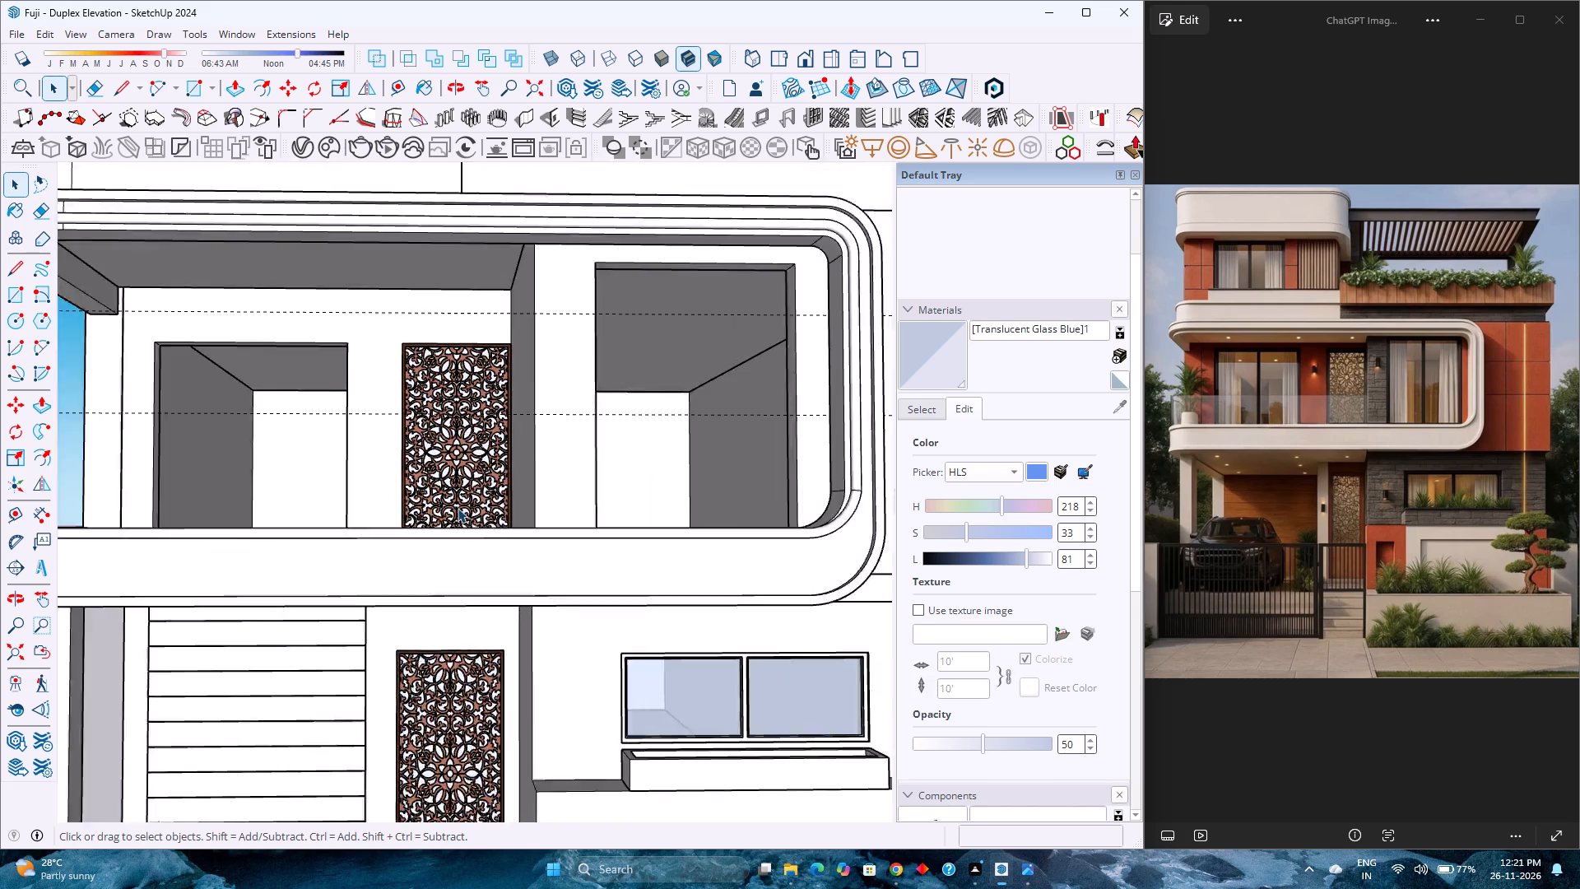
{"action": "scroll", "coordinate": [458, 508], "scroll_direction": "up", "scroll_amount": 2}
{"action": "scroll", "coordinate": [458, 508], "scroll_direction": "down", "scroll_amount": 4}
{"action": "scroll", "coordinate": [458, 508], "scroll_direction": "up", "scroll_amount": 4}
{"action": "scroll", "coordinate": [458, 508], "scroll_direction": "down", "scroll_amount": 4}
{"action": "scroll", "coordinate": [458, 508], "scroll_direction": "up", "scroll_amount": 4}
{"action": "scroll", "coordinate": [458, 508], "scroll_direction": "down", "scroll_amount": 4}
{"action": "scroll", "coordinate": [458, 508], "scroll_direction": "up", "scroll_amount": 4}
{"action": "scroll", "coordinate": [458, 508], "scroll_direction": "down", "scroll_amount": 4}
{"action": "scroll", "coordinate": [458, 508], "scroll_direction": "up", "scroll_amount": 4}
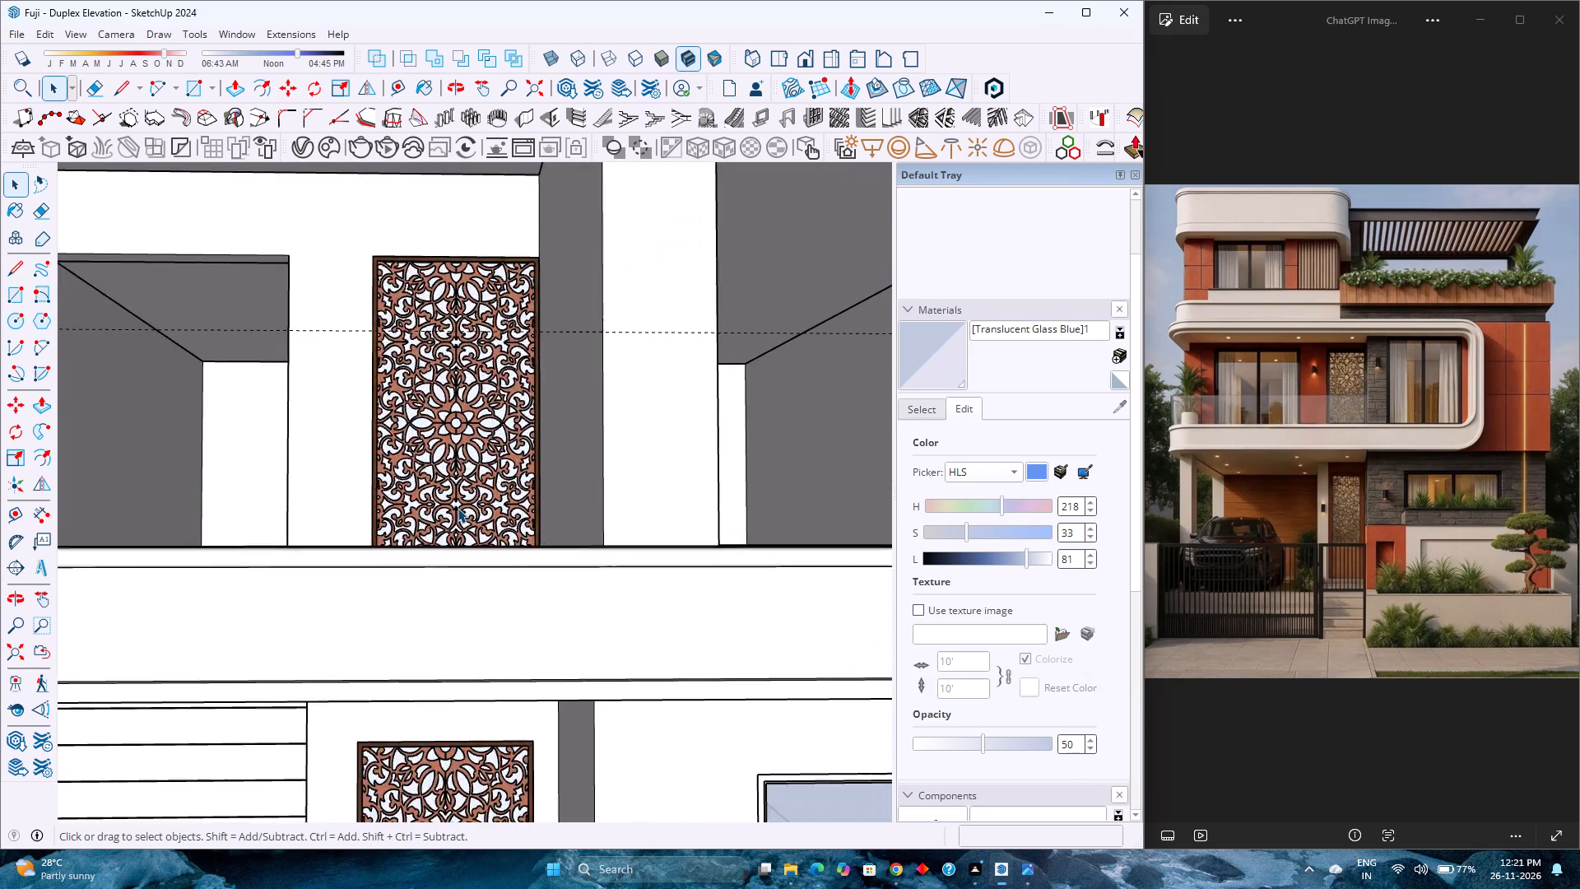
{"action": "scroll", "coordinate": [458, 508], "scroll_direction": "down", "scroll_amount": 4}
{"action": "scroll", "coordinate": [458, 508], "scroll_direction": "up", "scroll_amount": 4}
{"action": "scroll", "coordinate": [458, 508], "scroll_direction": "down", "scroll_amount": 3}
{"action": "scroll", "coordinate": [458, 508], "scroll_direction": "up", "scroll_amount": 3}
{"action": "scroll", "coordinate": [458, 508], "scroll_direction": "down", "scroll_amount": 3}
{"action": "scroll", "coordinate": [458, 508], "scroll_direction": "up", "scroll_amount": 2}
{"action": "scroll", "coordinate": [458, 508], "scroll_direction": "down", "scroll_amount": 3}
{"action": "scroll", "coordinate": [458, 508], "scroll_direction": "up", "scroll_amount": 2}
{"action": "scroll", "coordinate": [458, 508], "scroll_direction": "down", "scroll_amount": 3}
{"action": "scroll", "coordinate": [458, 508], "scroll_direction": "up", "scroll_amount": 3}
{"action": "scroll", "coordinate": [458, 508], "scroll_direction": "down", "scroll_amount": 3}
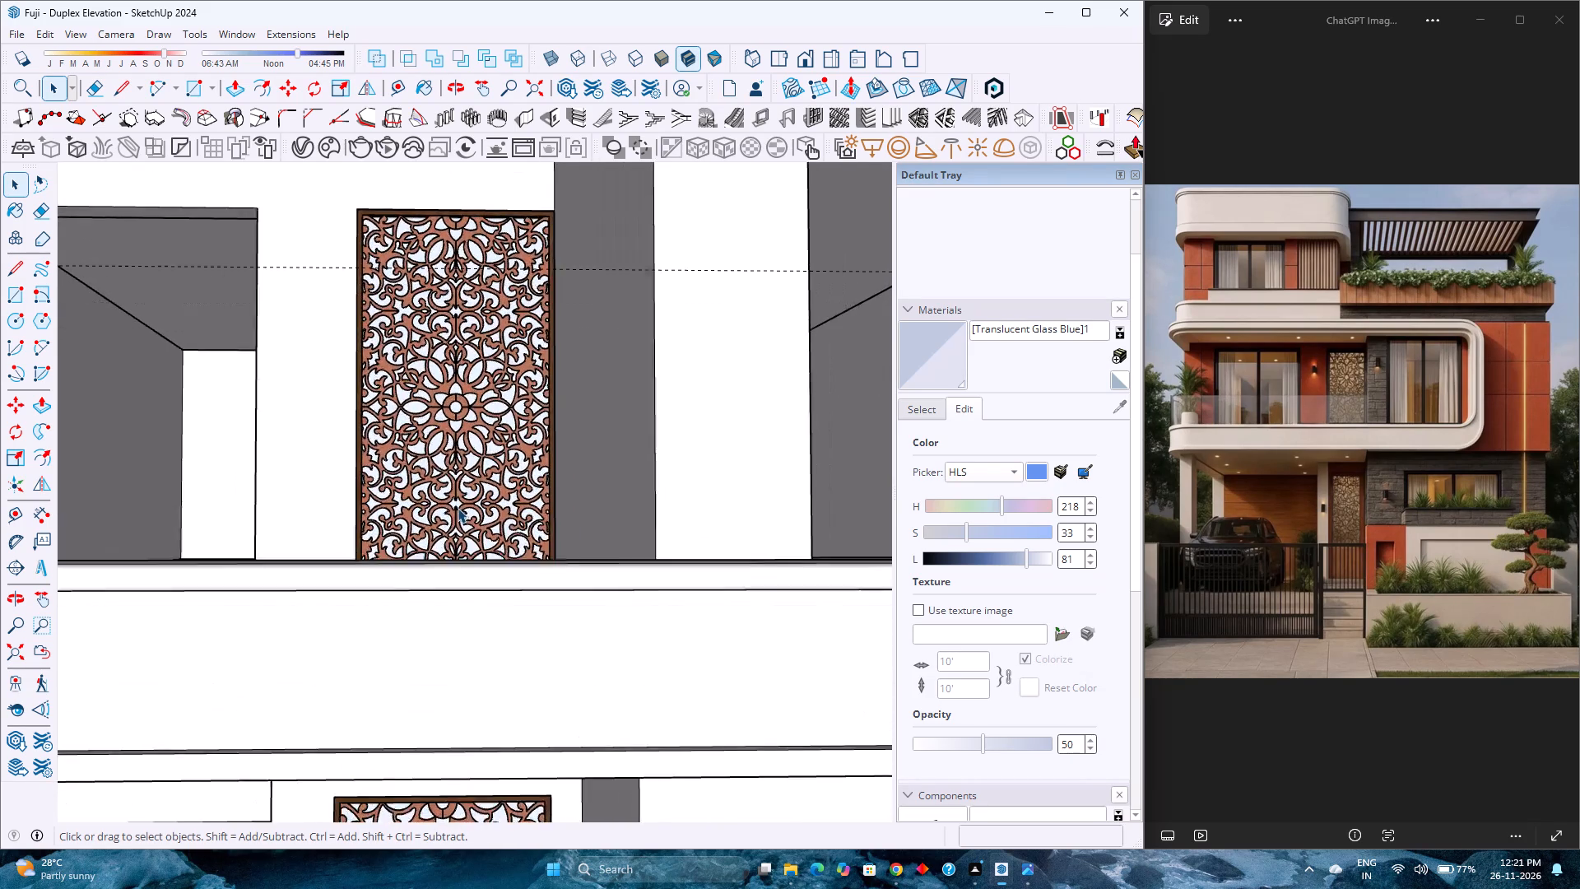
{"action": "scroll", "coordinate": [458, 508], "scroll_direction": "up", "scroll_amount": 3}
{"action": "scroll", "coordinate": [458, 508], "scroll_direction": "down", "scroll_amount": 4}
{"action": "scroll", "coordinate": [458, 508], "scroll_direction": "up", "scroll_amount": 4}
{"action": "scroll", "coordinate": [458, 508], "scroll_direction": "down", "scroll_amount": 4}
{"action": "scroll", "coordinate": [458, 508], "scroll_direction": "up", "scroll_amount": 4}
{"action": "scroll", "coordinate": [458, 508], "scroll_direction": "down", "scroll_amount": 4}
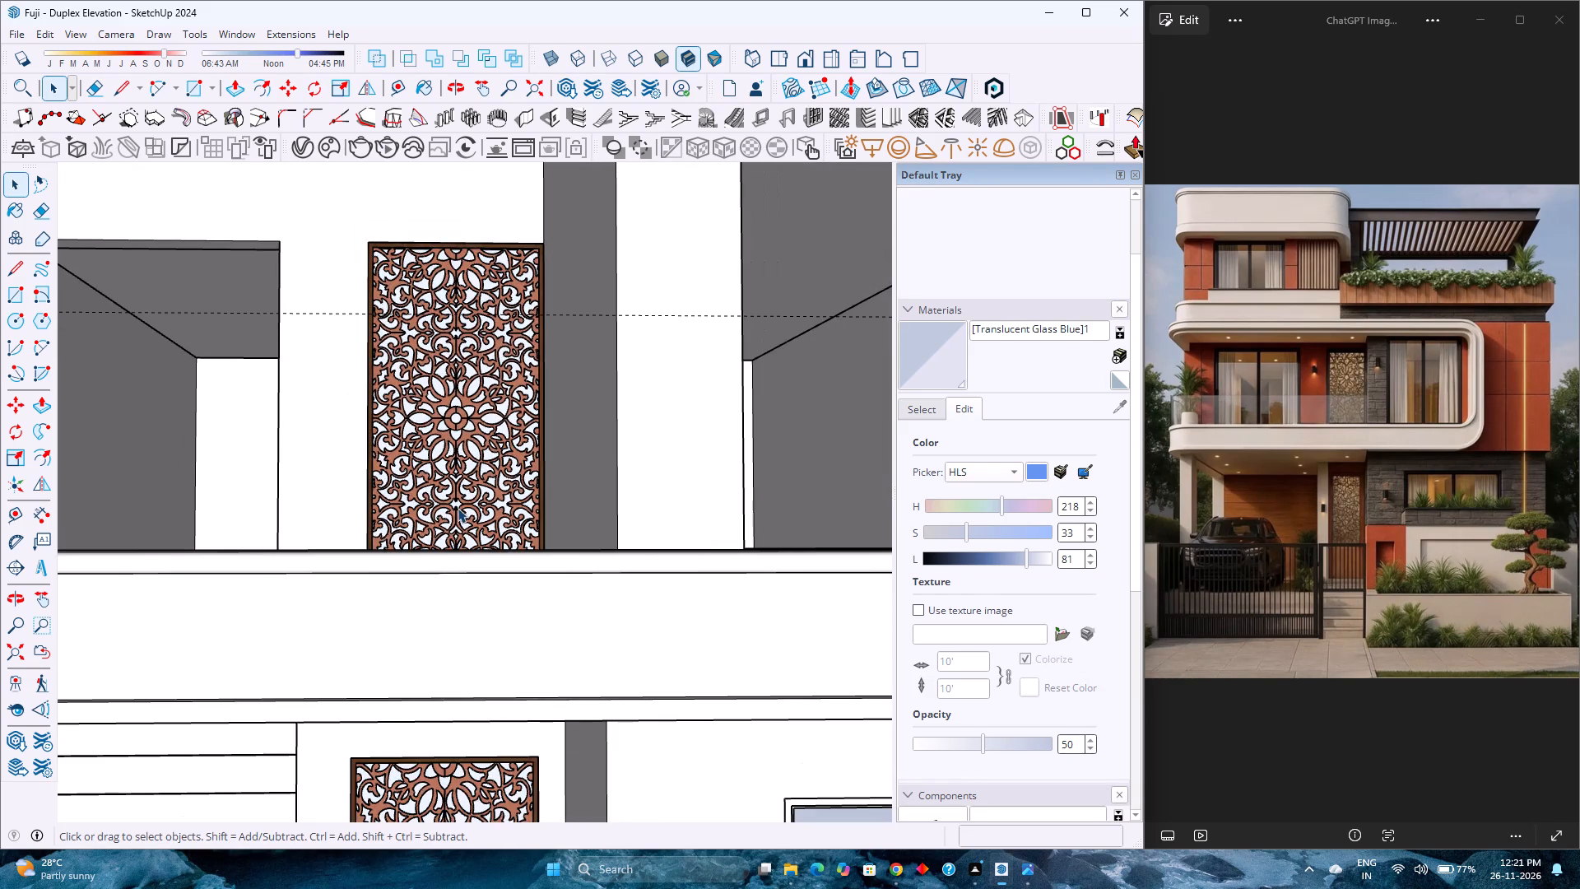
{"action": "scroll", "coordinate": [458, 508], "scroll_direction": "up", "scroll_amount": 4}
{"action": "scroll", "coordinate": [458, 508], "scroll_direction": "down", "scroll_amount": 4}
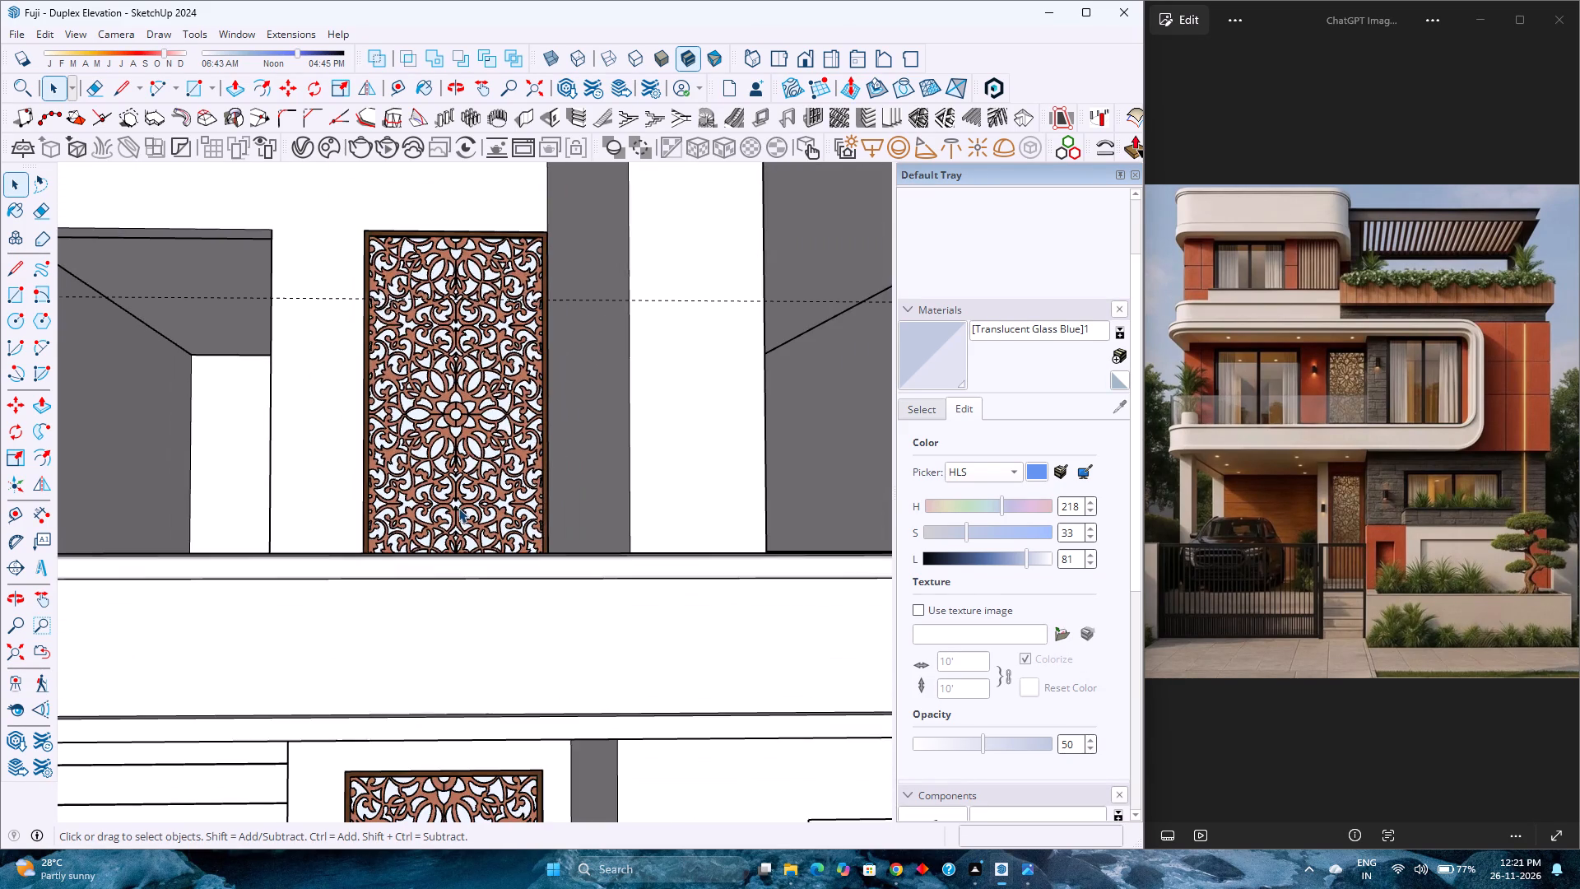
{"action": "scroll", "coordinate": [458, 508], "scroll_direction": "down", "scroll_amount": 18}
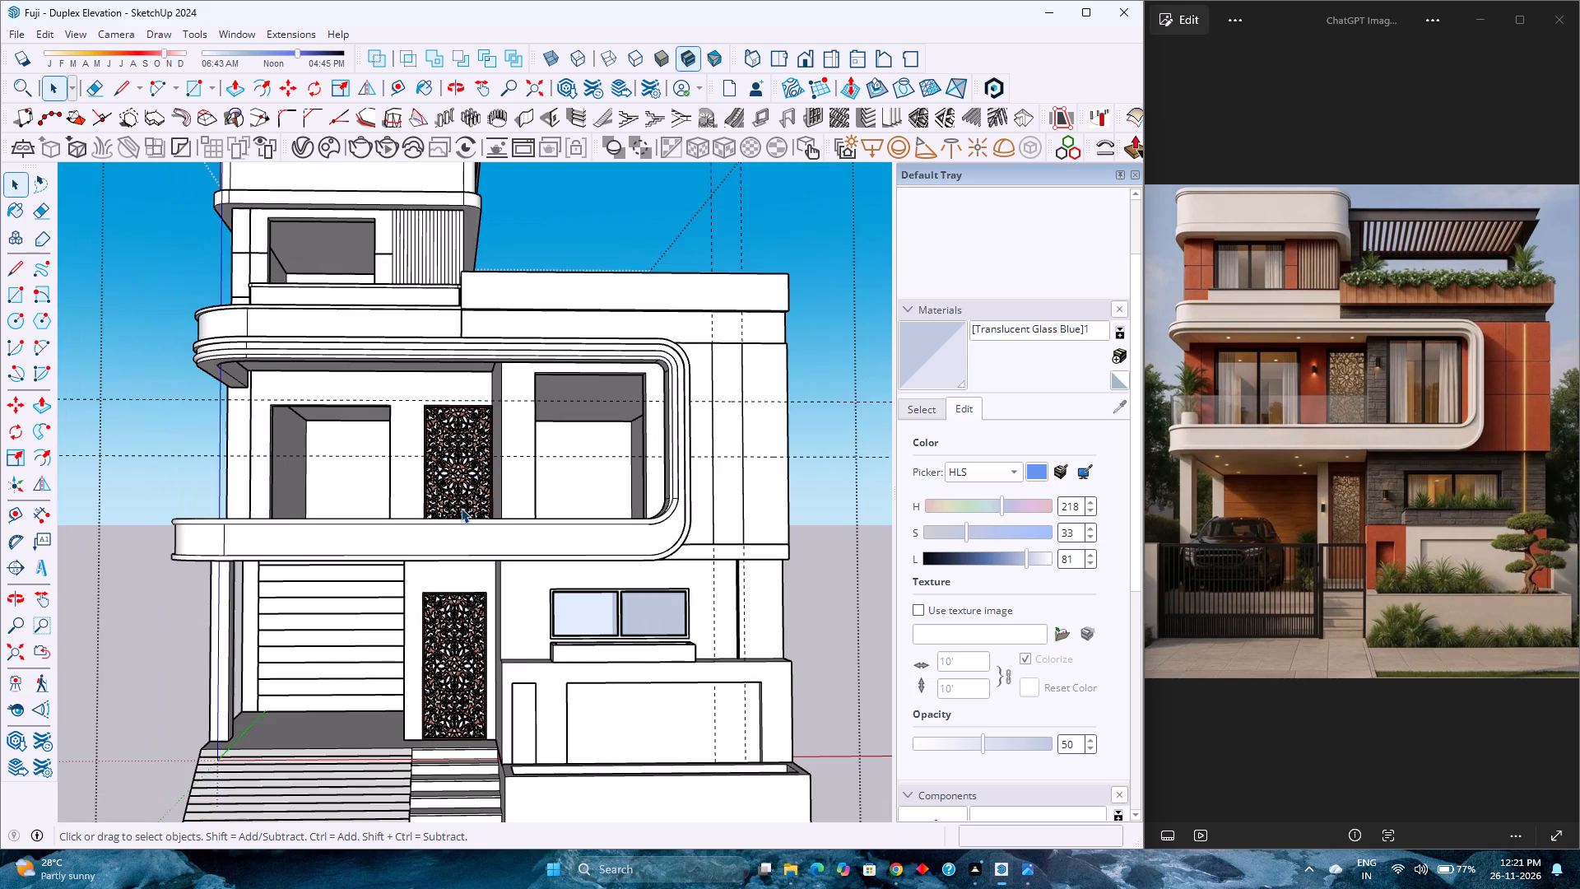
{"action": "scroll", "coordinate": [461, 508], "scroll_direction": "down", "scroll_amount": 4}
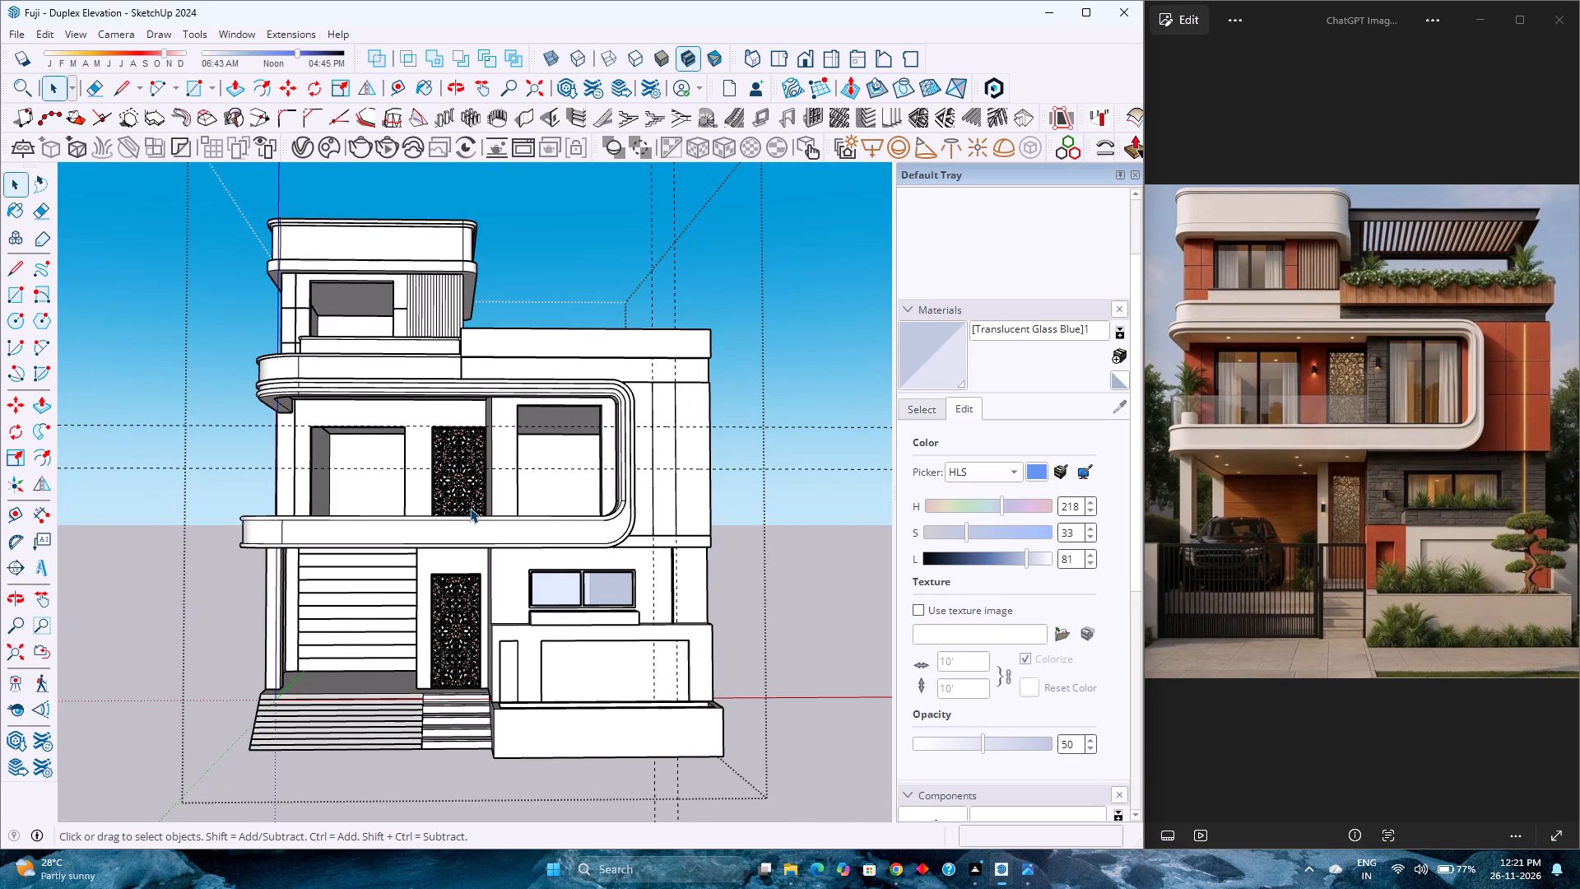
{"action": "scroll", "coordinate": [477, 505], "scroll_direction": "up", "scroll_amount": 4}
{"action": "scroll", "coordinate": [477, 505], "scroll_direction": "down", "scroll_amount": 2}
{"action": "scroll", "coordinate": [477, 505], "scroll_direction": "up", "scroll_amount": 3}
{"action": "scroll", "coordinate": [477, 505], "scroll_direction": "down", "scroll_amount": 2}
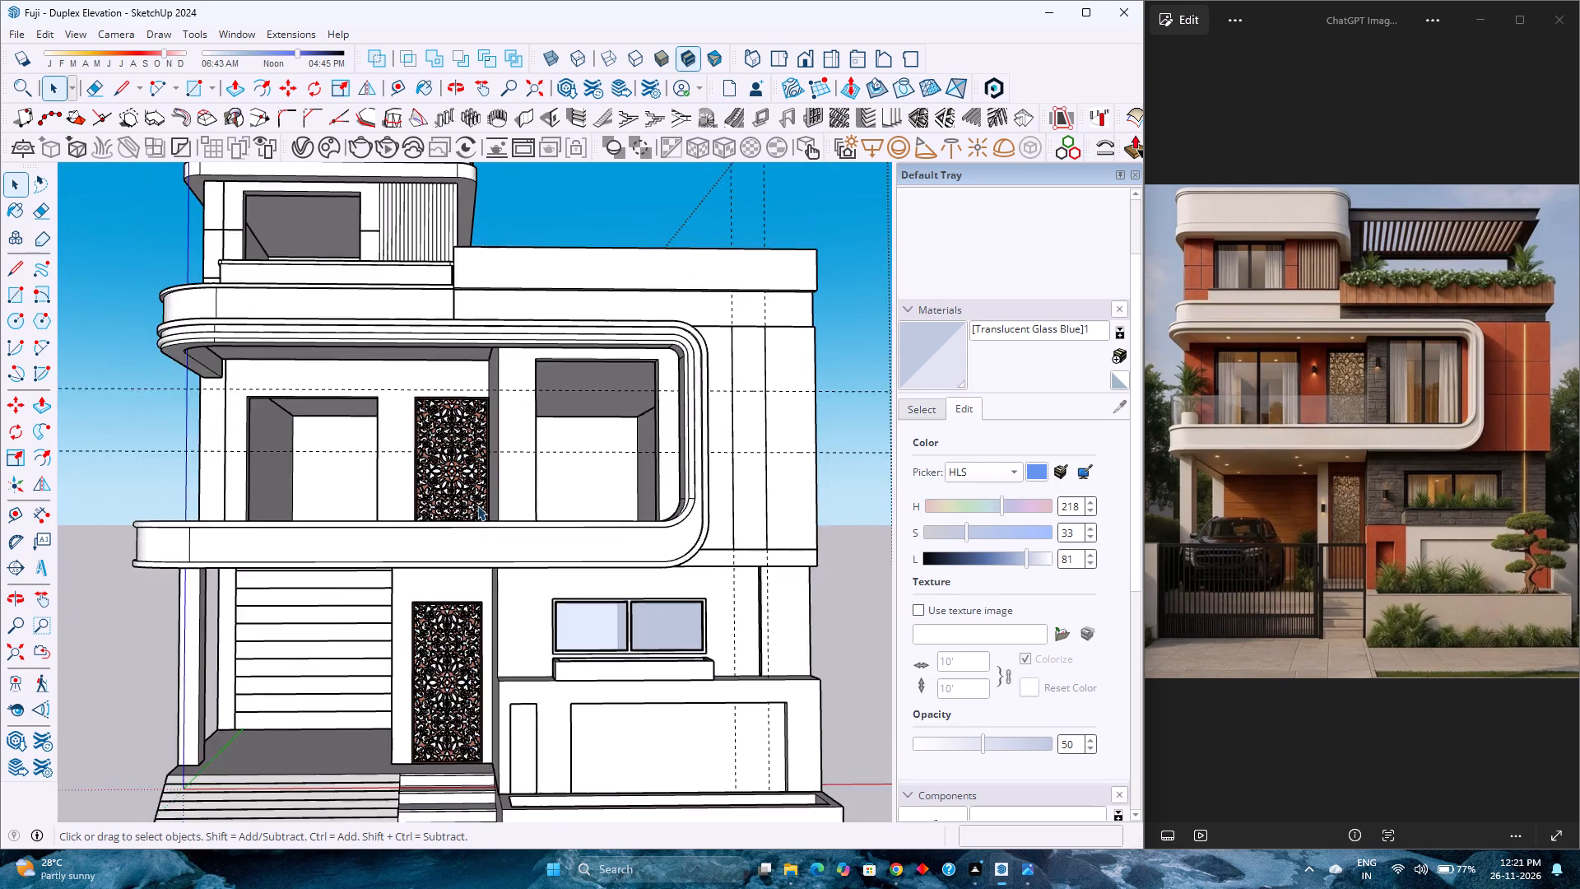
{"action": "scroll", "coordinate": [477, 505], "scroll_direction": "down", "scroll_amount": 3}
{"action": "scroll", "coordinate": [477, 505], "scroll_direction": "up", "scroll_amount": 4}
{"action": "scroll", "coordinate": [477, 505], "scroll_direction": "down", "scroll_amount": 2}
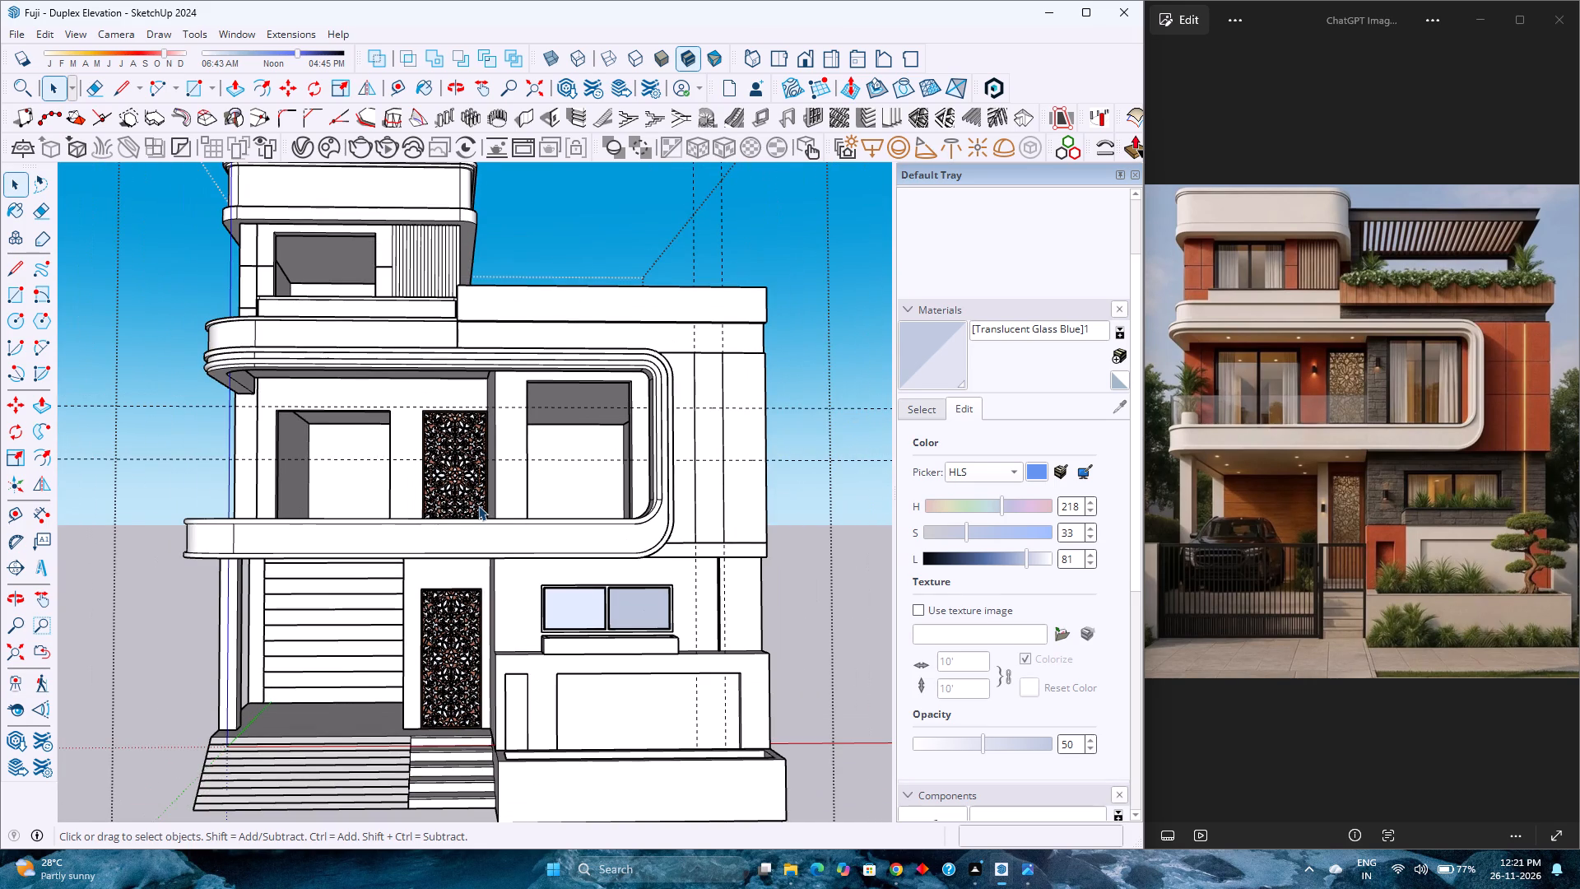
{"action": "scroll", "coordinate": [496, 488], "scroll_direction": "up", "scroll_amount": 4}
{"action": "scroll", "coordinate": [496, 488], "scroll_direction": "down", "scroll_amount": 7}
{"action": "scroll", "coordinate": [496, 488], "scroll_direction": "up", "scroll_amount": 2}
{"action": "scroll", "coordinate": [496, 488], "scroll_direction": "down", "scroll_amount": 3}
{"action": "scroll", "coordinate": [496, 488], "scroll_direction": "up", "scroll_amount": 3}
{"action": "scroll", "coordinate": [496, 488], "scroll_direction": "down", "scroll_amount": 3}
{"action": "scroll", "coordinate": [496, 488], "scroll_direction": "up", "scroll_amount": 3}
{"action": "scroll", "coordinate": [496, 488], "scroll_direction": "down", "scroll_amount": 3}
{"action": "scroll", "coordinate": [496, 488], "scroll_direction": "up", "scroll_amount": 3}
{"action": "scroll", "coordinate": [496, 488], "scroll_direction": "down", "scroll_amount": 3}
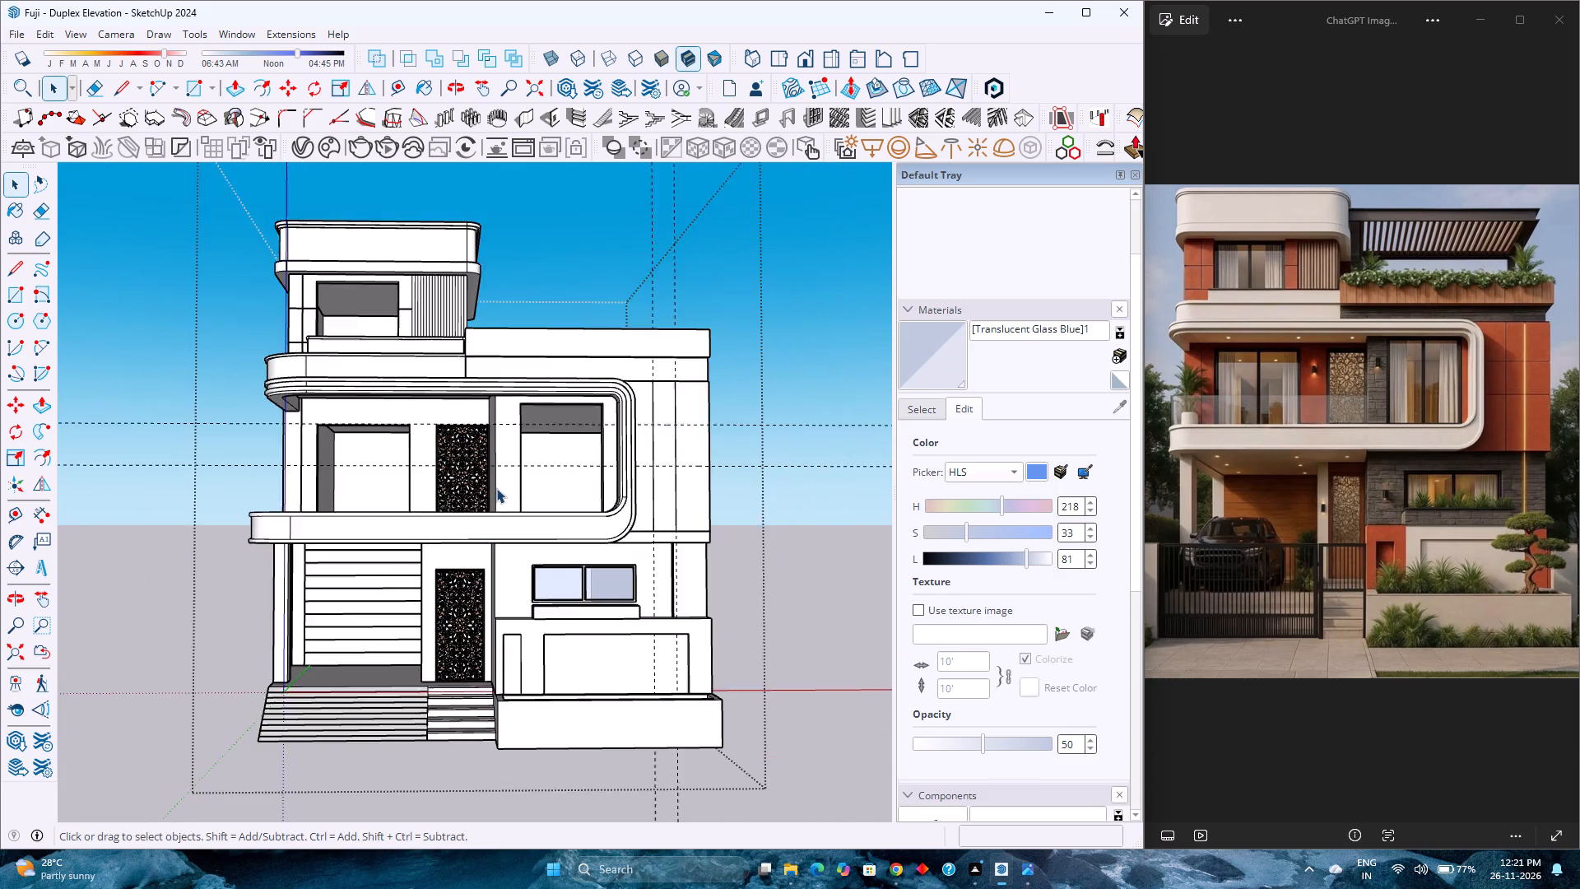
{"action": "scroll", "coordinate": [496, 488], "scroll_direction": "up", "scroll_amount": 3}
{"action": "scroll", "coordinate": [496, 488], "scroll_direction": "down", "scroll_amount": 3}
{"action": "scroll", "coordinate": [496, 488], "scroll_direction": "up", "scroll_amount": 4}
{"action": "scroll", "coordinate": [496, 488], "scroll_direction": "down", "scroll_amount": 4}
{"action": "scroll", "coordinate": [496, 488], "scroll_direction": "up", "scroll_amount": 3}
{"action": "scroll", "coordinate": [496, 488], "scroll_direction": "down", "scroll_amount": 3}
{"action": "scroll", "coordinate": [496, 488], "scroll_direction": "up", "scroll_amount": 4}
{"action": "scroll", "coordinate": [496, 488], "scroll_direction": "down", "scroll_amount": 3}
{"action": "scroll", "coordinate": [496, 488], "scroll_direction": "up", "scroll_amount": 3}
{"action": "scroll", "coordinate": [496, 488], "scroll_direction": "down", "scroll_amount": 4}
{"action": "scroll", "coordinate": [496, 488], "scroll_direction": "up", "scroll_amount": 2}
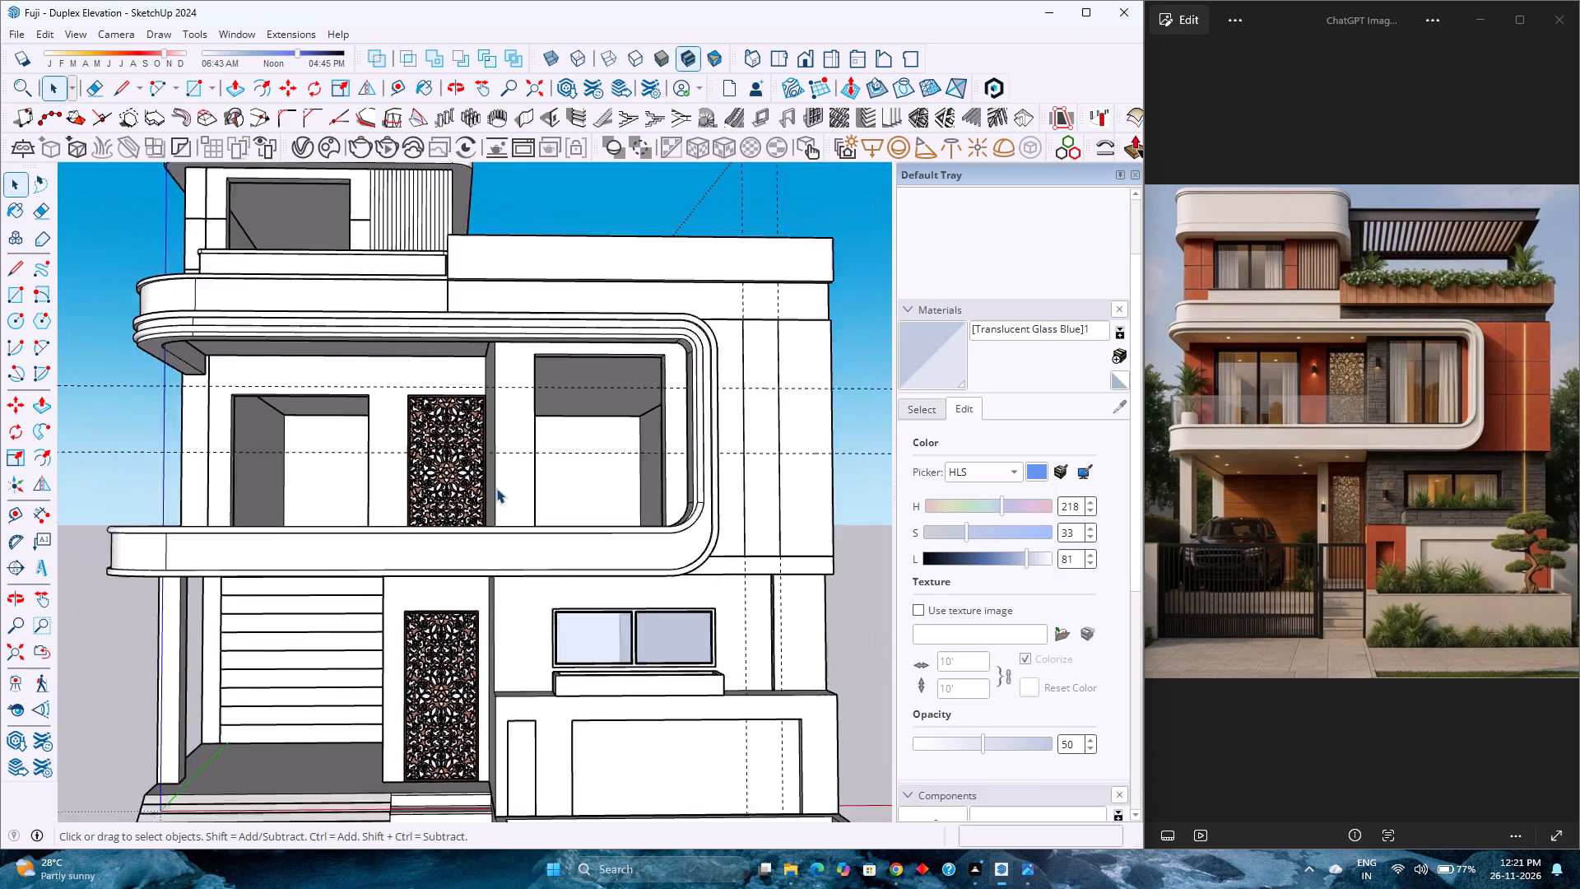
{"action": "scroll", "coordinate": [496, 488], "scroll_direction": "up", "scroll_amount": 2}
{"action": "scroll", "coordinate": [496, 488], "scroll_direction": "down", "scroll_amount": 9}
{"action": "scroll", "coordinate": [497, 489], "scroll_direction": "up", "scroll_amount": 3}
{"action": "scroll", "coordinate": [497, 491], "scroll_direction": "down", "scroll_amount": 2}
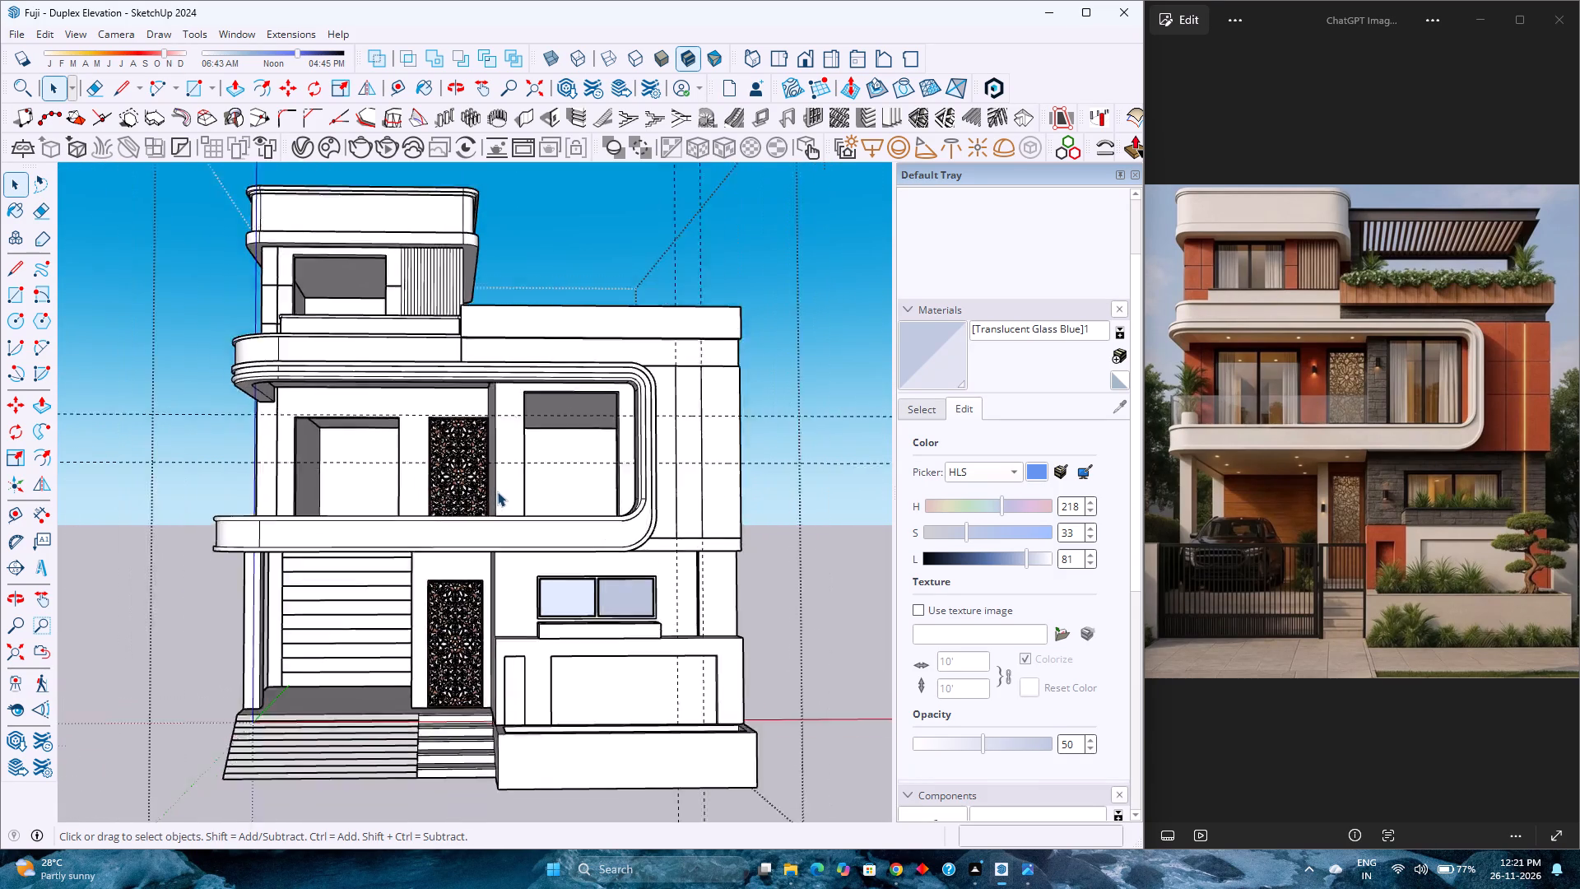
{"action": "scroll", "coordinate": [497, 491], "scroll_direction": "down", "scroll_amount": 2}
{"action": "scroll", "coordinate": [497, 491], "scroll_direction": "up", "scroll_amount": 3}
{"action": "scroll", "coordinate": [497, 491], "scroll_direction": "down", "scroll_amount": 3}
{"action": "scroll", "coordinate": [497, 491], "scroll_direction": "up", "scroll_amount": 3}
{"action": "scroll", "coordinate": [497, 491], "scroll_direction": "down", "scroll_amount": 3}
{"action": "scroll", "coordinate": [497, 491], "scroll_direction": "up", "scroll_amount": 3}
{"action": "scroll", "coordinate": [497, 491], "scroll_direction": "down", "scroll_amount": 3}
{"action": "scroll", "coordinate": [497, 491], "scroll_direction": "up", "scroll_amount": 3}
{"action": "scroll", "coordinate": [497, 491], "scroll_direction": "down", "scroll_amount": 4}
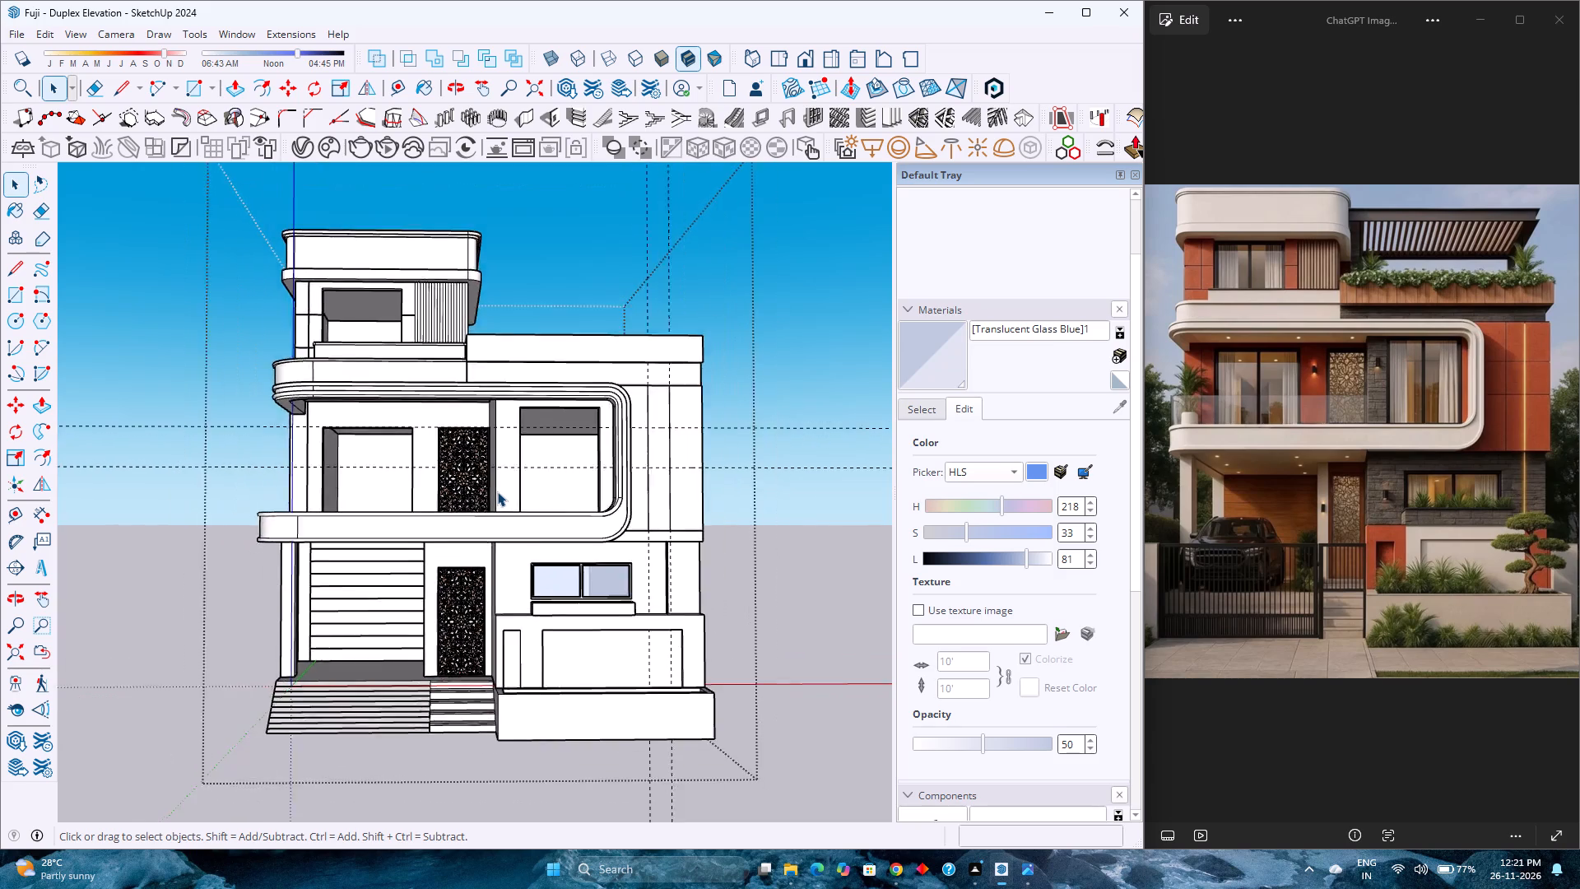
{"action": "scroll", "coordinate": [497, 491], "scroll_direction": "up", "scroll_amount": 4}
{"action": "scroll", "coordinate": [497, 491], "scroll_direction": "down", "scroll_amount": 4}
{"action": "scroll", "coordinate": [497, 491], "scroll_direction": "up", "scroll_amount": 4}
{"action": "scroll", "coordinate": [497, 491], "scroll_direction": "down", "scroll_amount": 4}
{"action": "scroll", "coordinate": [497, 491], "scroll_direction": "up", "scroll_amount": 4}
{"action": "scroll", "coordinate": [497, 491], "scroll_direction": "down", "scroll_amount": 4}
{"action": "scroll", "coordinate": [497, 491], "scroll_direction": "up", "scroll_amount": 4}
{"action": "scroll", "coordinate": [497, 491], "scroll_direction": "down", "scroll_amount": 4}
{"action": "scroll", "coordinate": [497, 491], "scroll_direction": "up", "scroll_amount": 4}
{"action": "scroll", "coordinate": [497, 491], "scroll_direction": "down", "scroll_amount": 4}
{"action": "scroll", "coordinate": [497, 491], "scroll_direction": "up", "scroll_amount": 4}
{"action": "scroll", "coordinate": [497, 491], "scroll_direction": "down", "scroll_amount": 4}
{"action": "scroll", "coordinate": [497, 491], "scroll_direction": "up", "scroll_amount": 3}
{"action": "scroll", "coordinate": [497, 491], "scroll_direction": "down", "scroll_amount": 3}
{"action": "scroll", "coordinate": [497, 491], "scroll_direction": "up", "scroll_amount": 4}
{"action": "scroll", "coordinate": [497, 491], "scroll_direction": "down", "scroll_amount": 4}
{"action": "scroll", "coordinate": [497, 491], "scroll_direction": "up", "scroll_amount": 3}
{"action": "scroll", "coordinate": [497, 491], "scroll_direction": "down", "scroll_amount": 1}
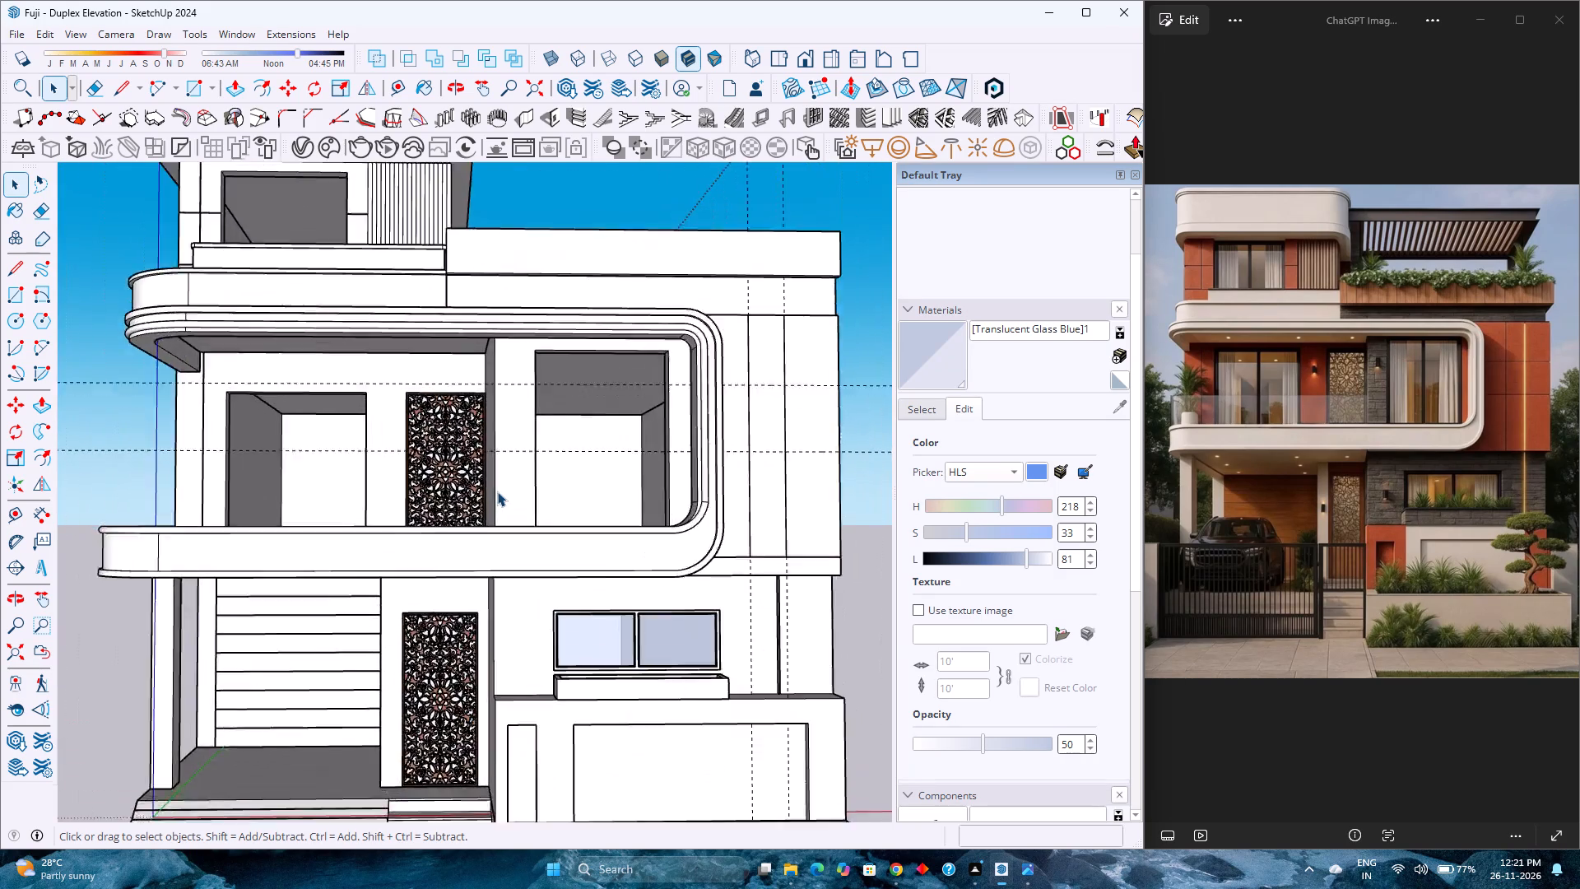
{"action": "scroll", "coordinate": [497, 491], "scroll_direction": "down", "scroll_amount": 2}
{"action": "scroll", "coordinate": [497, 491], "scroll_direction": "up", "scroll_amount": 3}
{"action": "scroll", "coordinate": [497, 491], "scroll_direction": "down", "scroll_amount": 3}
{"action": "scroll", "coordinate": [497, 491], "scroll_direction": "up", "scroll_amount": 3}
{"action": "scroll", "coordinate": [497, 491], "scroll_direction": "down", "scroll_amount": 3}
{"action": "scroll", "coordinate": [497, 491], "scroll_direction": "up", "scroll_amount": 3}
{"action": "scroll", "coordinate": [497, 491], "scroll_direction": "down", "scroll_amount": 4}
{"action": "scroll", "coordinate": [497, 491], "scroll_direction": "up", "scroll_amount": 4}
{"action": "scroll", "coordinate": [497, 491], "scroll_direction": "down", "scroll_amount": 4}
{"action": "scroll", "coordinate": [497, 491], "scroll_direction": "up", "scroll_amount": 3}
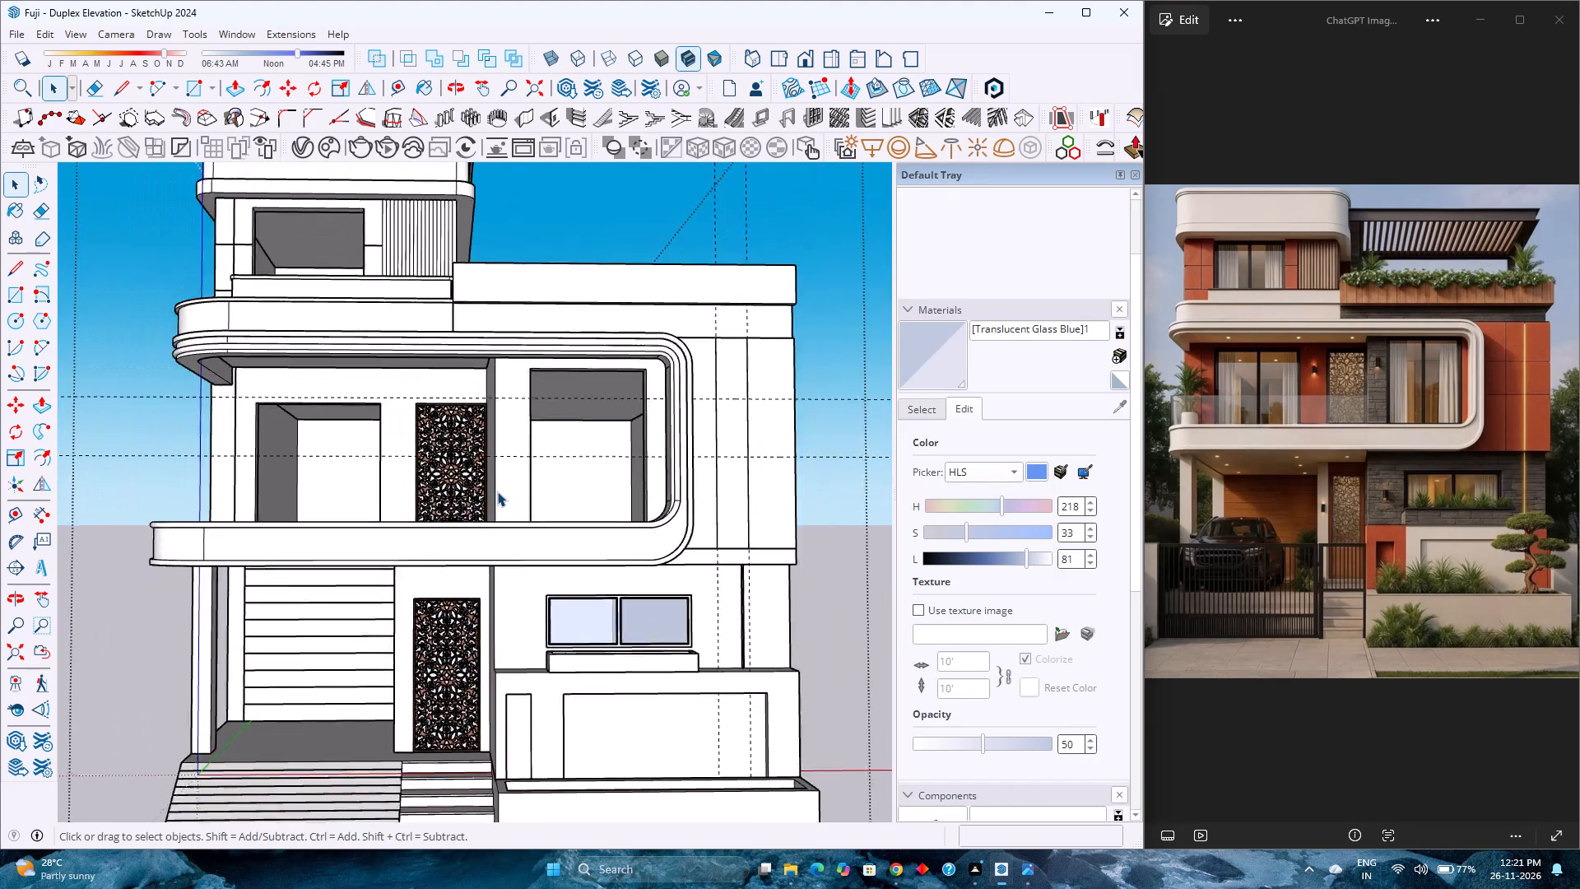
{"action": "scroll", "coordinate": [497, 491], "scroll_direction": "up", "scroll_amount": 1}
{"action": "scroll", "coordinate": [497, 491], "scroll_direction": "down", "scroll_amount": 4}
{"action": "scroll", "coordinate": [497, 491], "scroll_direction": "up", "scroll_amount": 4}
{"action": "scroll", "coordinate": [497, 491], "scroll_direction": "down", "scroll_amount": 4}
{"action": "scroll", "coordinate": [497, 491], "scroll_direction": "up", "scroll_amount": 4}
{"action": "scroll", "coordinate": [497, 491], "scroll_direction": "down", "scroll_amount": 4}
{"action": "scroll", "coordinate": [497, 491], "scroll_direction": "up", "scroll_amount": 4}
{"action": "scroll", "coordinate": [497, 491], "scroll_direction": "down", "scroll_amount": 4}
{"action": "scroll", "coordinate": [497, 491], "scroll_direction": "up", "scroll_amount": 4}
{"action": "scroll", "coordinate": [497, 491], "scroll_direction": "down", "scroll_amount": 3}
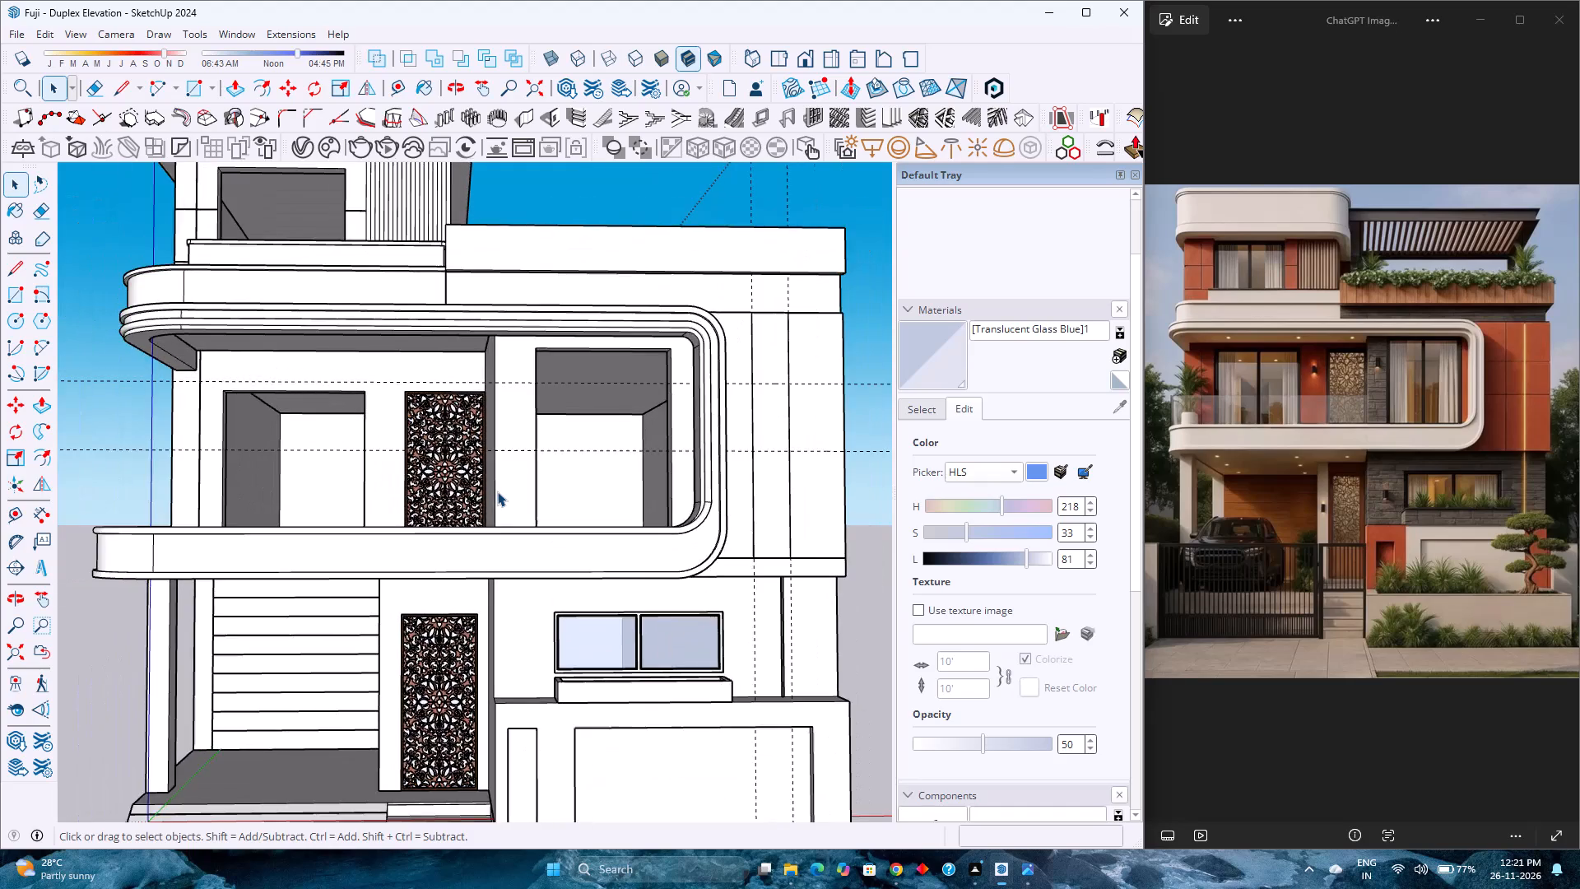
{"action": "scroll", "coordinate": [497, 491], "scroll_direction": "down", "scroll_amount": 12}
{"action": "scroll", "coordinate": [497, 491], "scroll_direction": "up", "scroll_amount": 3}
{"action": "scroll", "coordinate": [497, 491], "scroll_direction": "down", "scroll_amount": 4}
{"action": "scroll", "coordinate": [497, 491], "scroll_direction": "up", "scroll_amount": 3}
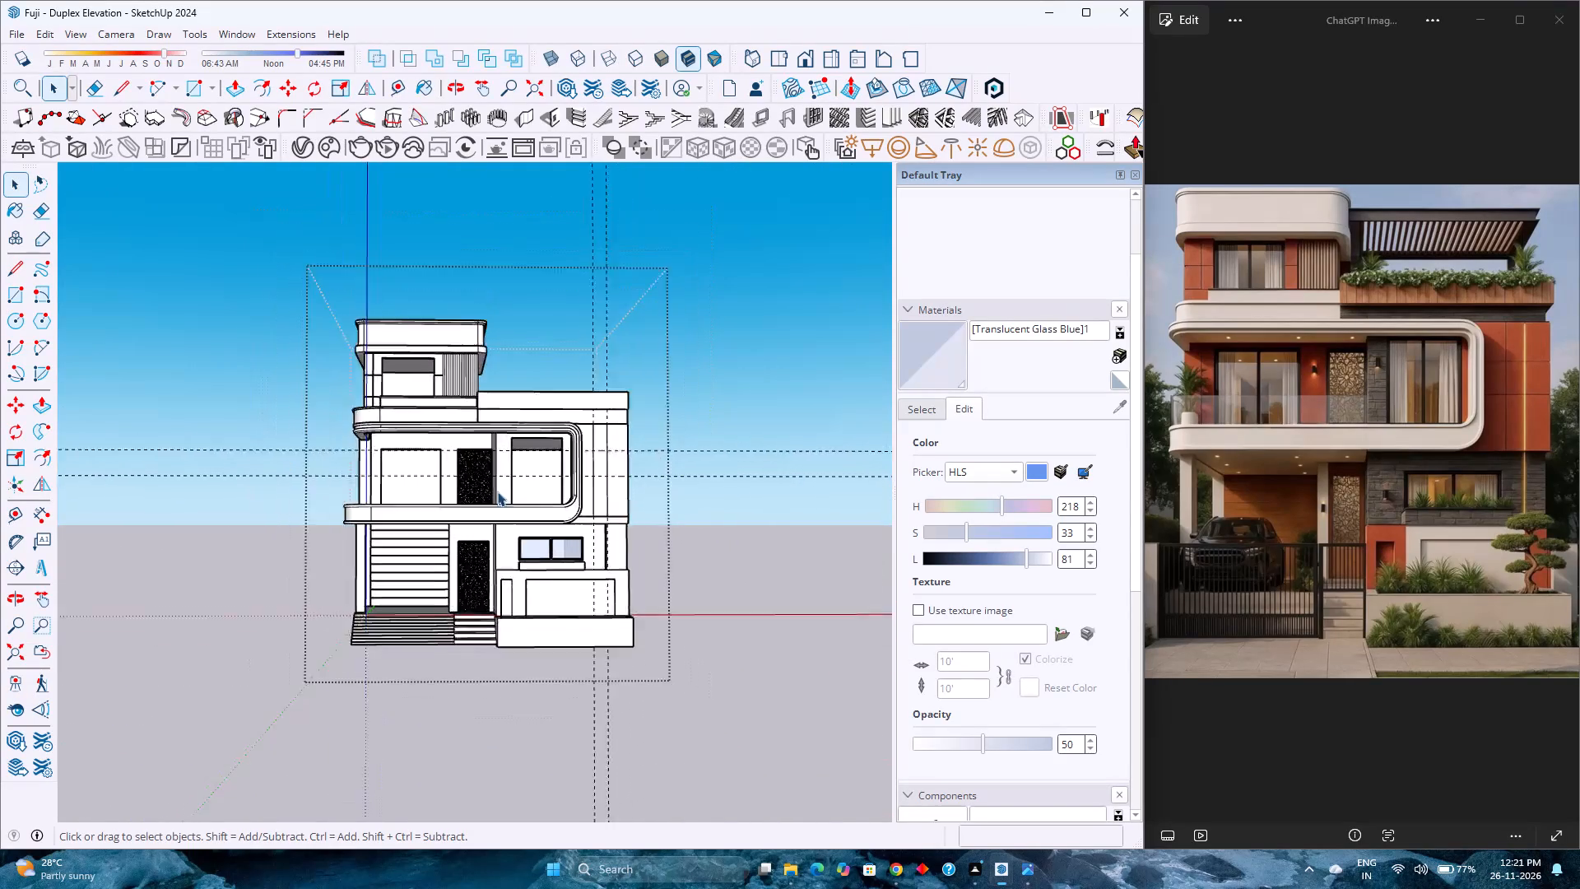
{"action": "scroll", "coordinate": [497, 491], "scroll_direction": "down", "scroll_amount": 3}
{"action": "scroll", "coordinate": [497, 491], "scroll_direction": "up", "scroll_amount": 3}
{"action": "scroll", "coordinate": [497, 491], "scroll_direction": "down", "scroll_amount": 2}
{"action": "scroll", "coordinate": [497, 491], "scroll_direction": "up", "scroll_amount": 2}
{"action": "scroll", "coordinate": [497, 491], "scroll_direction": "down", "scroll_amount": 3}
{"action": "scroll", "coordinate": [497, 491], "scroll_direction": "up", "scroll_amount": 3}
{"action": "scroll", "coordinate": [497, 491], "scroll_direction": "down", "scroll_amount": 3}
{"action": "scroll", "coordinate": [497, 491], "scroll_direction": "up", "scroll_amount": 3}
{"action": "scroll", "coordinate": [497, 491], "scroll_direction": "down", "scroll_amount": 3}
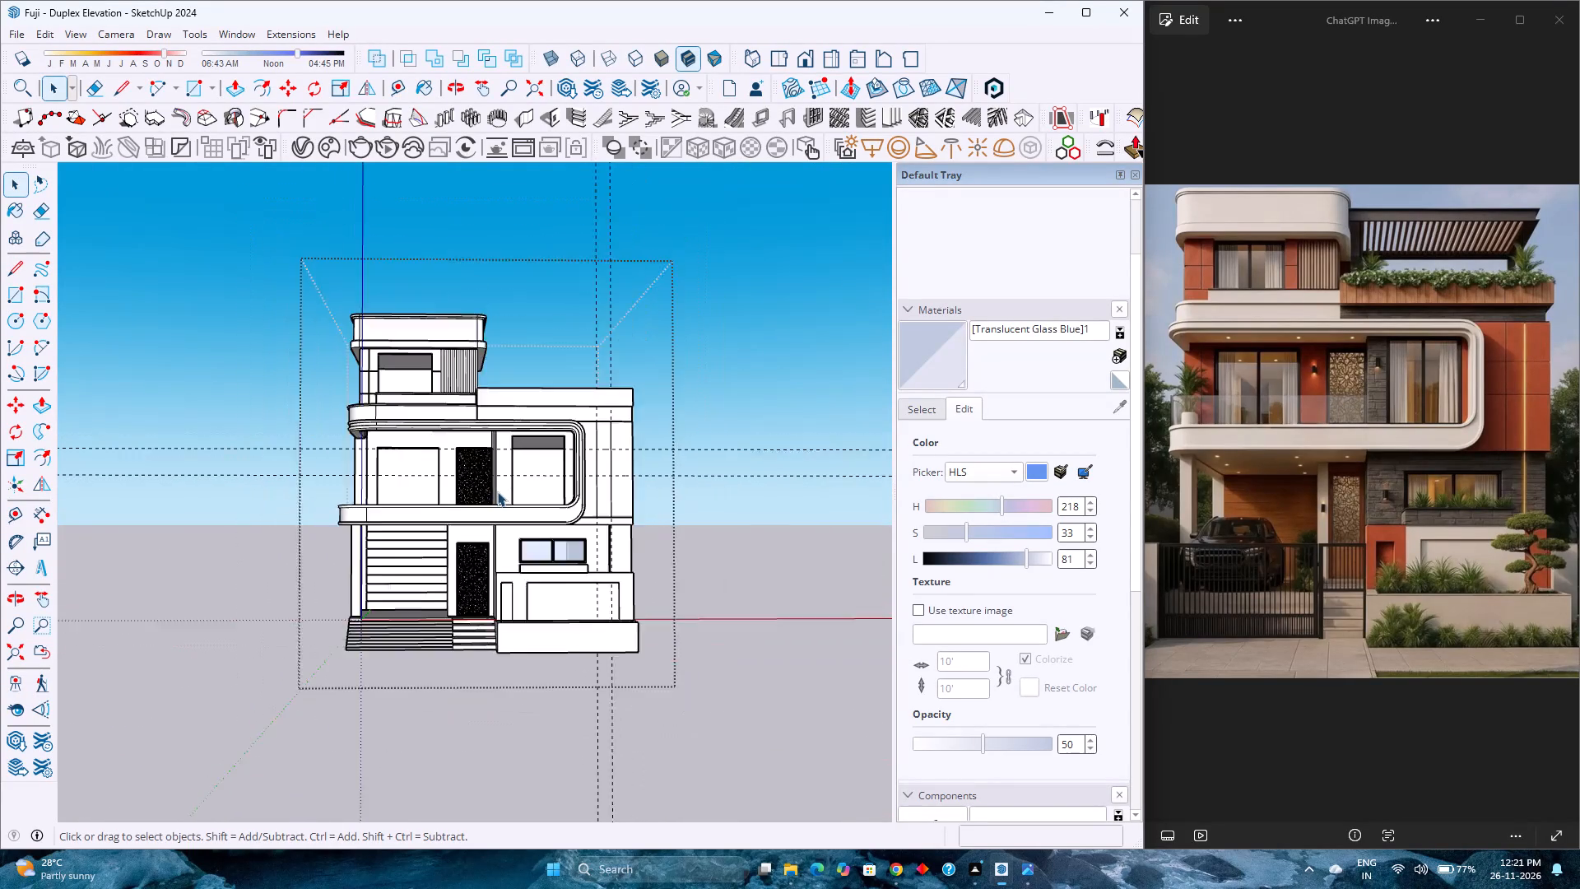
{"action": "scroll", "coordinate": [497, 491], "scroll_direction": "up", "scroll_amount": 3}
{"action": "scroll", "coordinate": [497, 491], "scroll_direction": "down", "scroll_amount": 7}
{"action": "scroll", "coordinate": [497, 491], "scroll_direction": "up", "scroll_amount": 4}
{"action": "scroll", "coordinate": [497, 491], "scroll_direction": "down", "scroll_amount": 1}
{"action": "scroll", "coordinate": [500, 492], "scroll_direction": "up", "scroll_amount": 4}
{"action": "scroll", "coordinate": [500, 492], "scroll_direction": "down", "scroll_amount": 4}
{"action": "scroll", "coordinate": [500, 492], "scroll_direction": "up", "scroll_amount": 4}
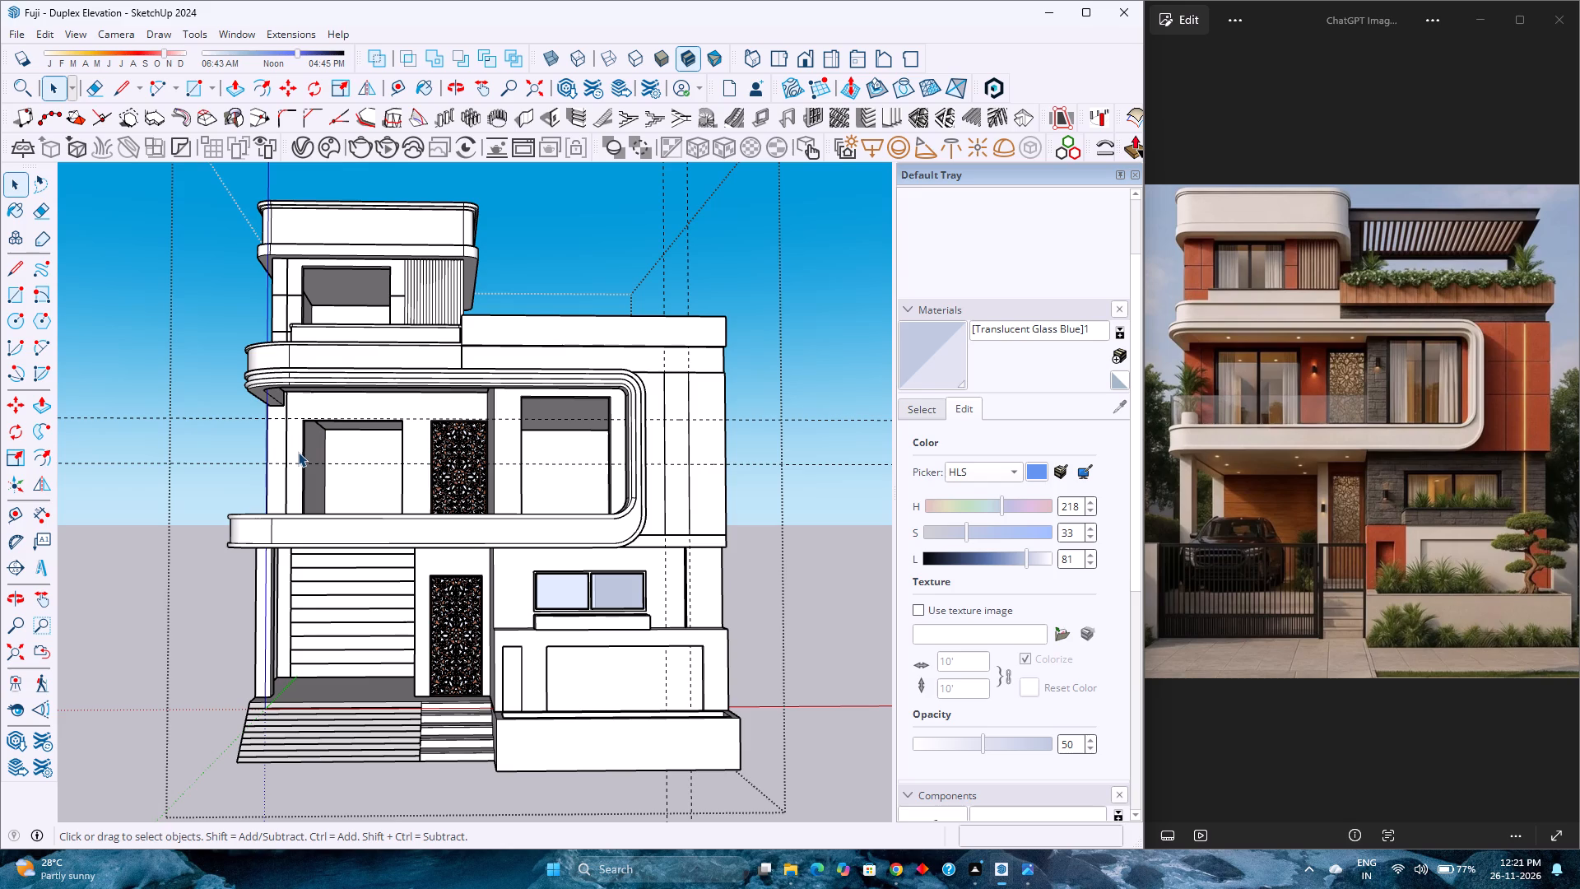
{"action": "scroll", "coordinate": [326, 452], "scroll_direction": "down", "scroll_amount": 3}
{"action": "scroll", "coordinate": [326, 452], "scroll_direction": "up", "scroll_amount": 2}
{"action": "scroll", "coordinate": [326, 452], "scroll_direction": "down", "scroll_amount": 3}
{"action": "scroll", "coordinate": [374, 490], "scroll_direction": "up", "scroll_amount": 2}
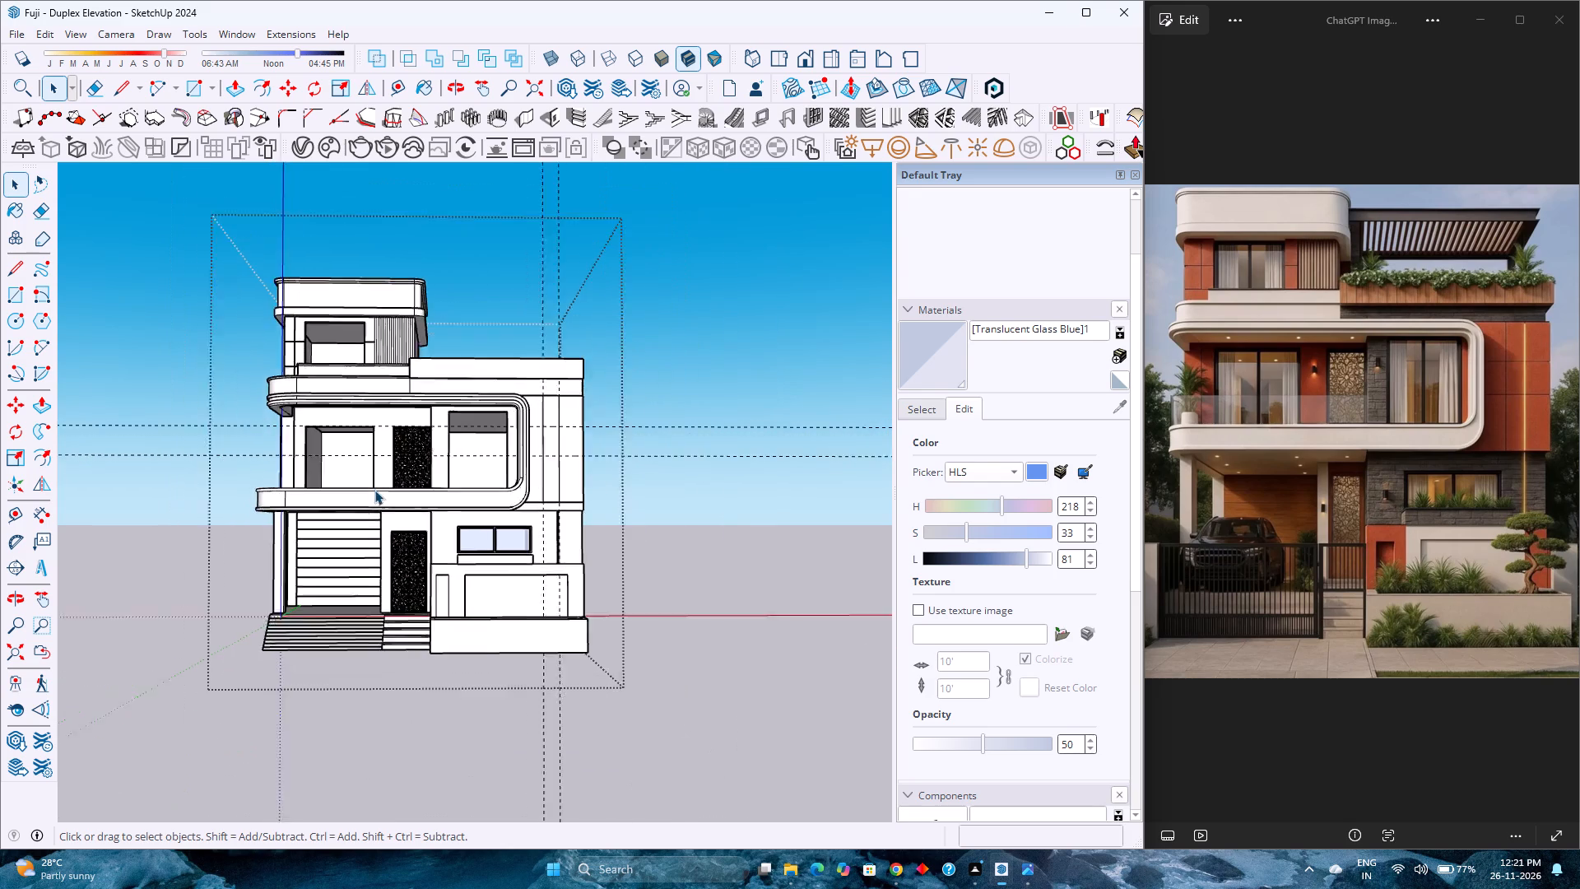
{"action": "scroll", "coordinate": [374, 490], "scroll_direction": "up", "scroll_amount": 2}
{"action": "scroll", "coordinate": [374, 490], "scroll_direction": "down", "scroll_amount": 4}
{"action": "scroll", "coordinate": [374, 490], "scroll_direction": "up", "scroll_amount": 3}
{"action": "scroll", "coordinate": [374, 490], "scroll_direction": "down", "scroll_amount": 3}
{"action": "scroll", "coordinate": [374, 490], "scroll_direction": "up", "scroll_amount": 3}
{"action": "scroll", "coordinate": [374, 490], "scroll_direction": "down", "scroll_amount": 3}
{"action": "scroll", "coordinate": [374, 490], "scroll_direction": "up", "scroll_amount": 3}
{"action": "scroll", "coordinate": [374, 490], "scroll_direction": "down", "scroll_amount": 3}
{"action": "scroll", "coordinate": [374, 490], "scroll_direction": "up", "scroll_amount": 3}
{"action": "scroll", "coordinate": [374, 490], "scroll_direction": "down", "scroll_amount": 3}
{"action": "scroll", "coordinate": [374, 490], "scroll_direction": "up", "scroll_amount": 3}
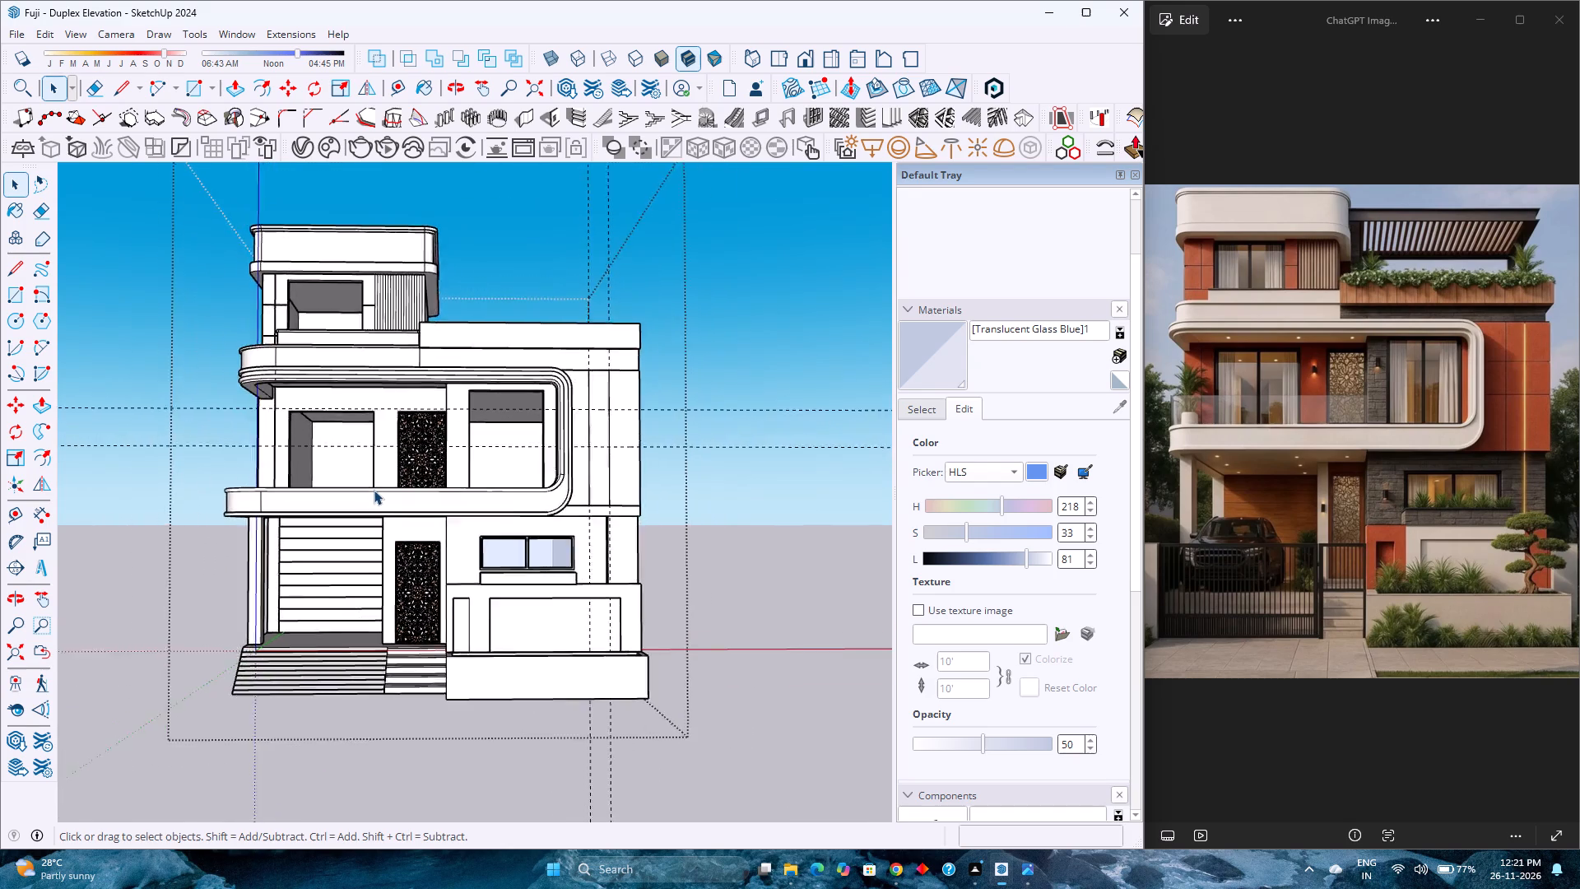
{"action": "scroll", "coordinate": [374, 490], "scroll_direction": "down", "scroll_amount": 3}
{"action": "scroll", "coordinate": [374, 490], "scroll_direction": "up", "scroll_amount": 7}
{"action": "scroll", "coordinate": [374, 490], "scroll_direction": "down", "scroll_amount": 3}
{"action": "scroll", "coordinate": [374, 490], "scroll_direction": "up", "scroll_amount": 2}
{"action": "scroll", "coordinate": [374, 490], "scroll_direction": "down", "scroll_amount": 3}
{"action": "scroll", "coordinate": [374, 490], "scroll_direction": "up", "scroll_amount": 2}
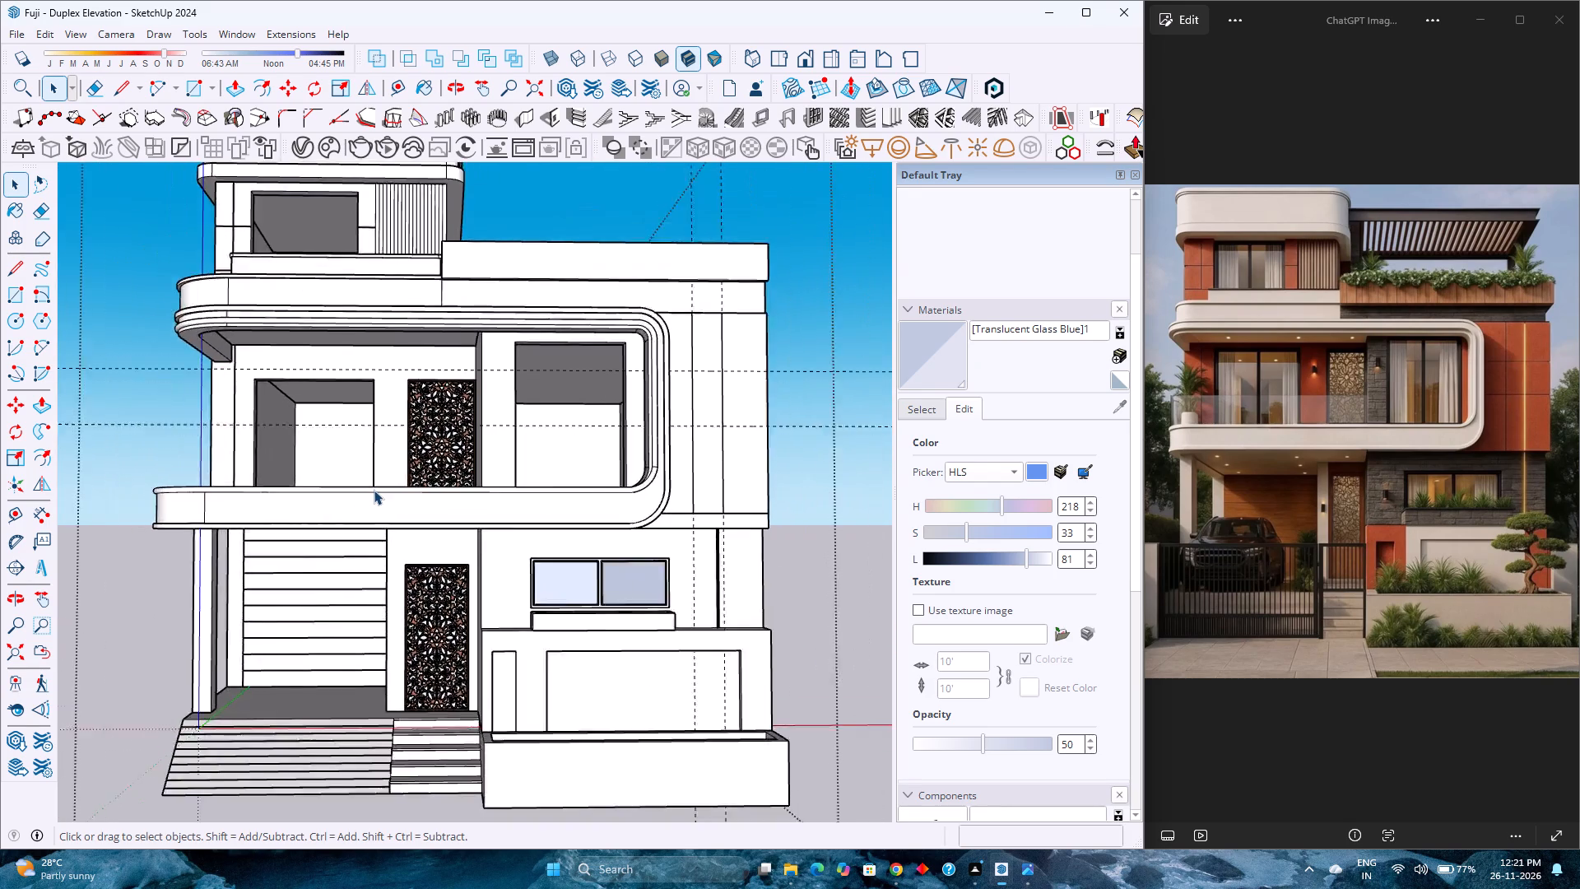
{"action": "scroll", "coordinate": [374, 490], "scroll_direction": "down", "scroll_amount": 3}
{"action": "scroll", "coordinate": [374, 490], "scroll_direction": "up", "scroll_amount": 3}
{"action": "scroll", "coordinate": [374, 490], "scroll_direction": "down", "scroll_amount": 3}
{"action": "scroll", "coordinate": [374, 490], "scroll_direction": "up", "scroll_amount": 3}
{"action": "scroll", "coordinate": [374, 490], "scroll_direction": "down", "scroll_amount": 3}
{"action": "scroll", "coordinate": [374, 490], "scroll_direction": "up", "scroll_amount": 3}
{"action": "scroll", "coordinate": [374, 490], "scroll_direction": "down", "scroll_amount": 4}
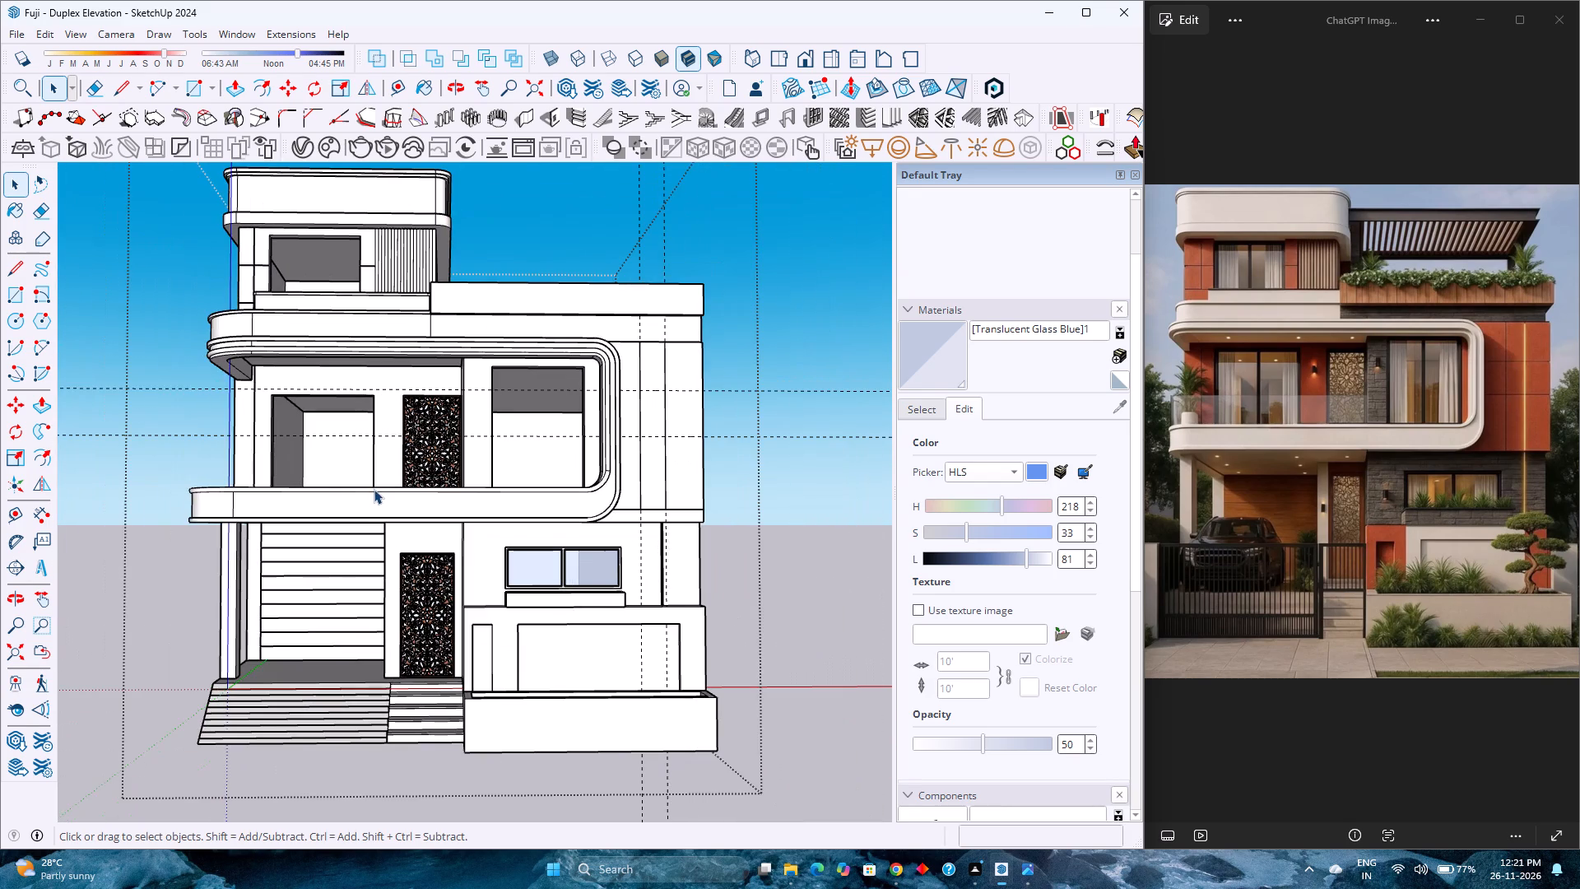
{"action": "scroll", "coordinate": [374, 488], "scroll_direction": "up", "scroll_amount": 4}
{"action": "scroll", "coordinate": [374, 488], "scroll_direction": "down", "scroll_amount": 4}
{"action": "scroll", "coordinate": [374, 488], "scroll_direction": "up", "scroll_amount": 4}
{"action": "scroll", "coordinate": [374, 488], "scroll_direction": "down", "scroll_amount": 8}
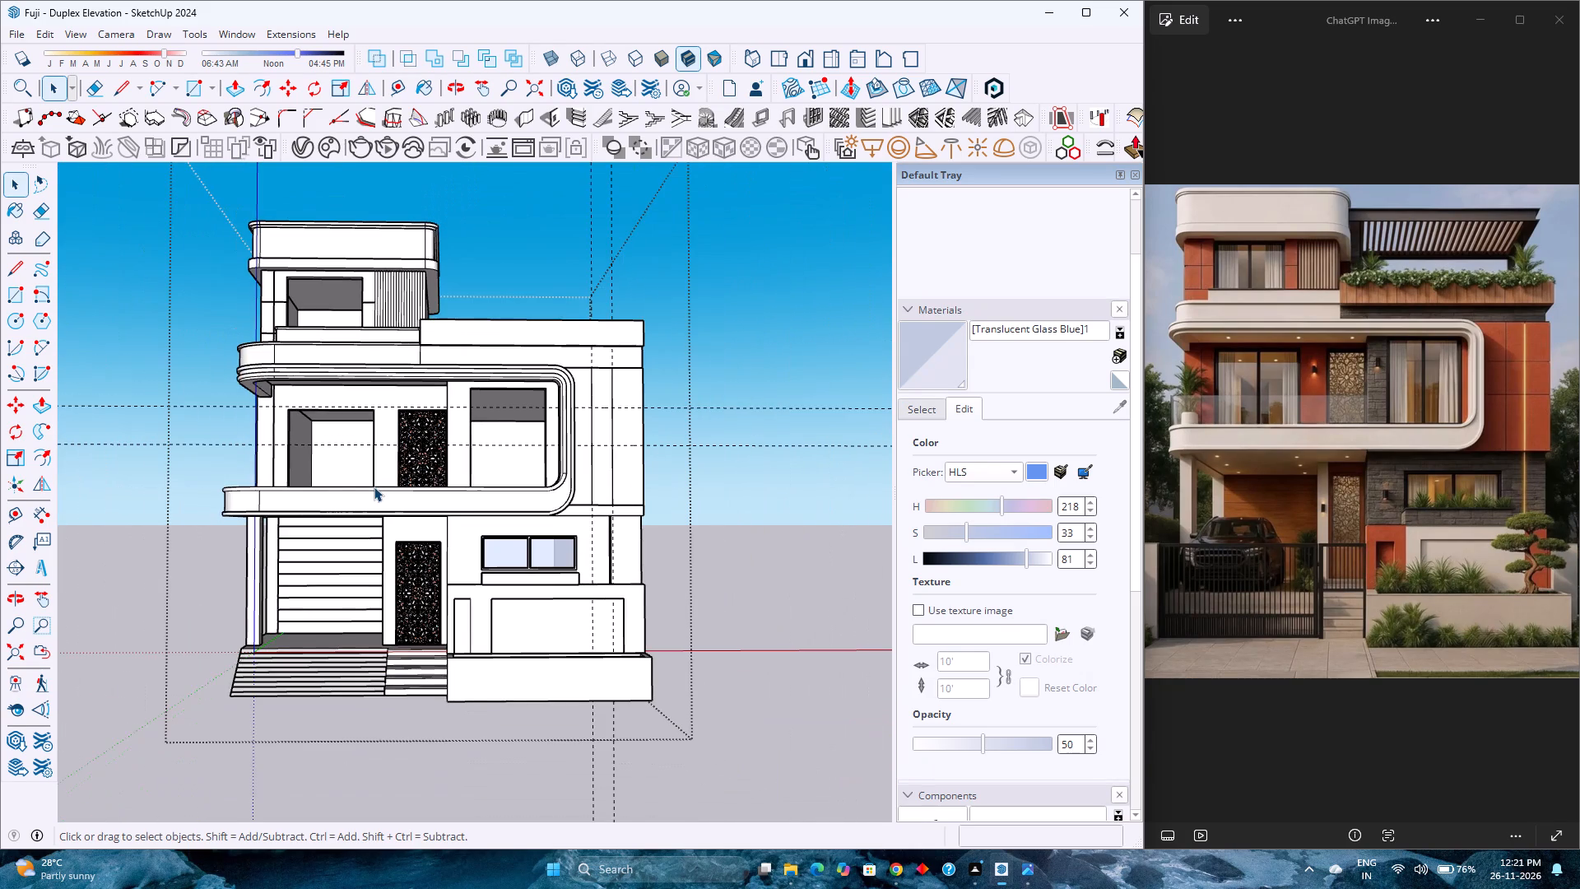
Show the whole duplex in the standard Front view, fitted to the drawing area.
{"action": "left_click", "coordinate": [5, 654]}
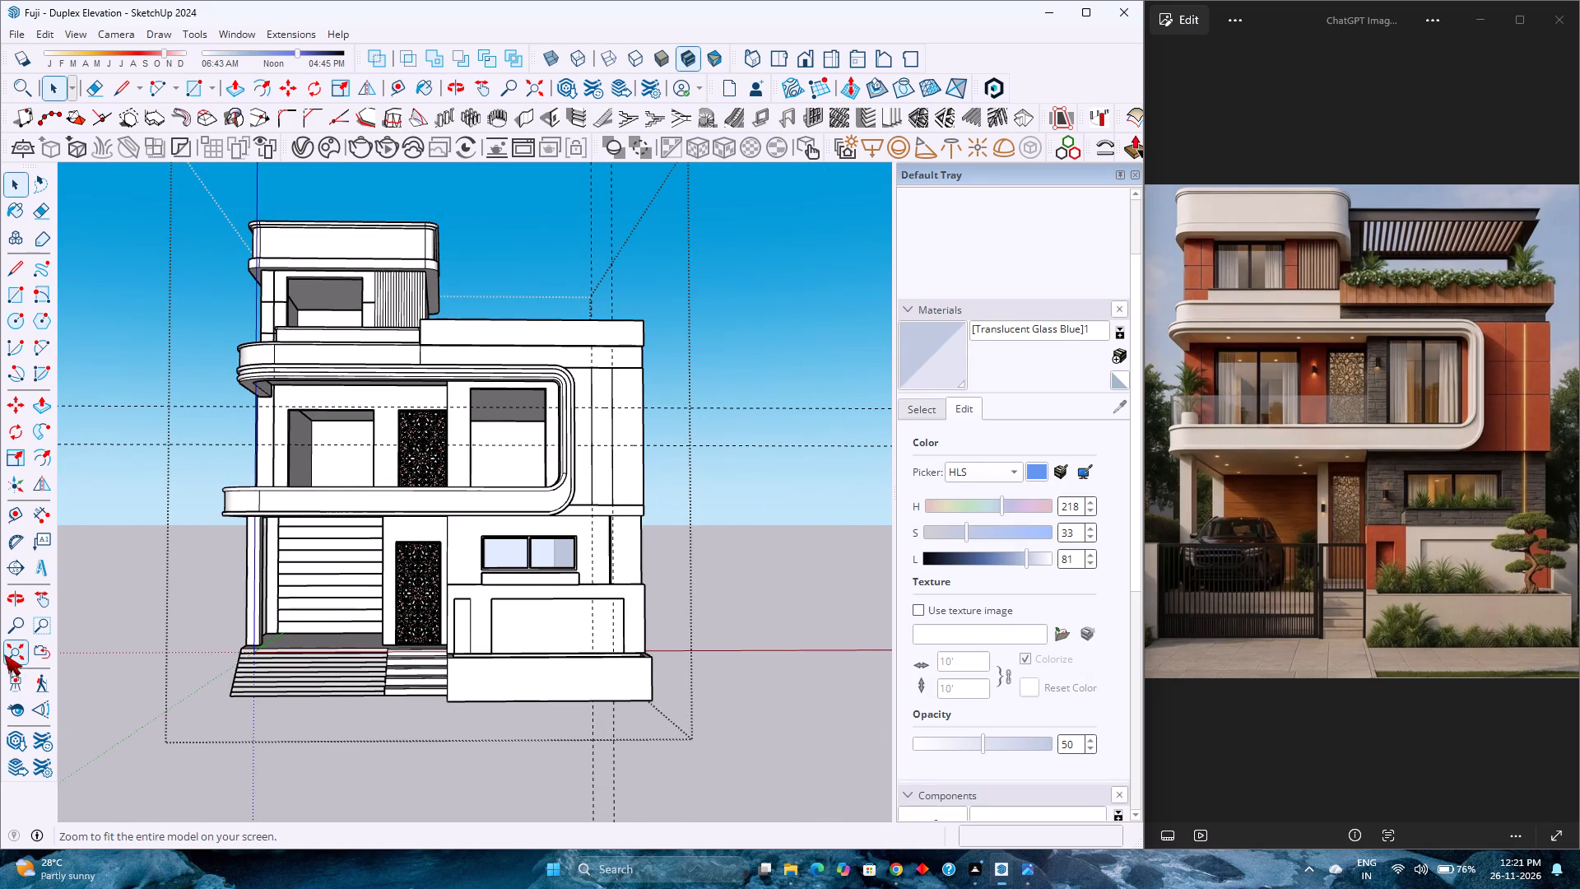
{"action": "left_click", "coordinate": [806, 62]}
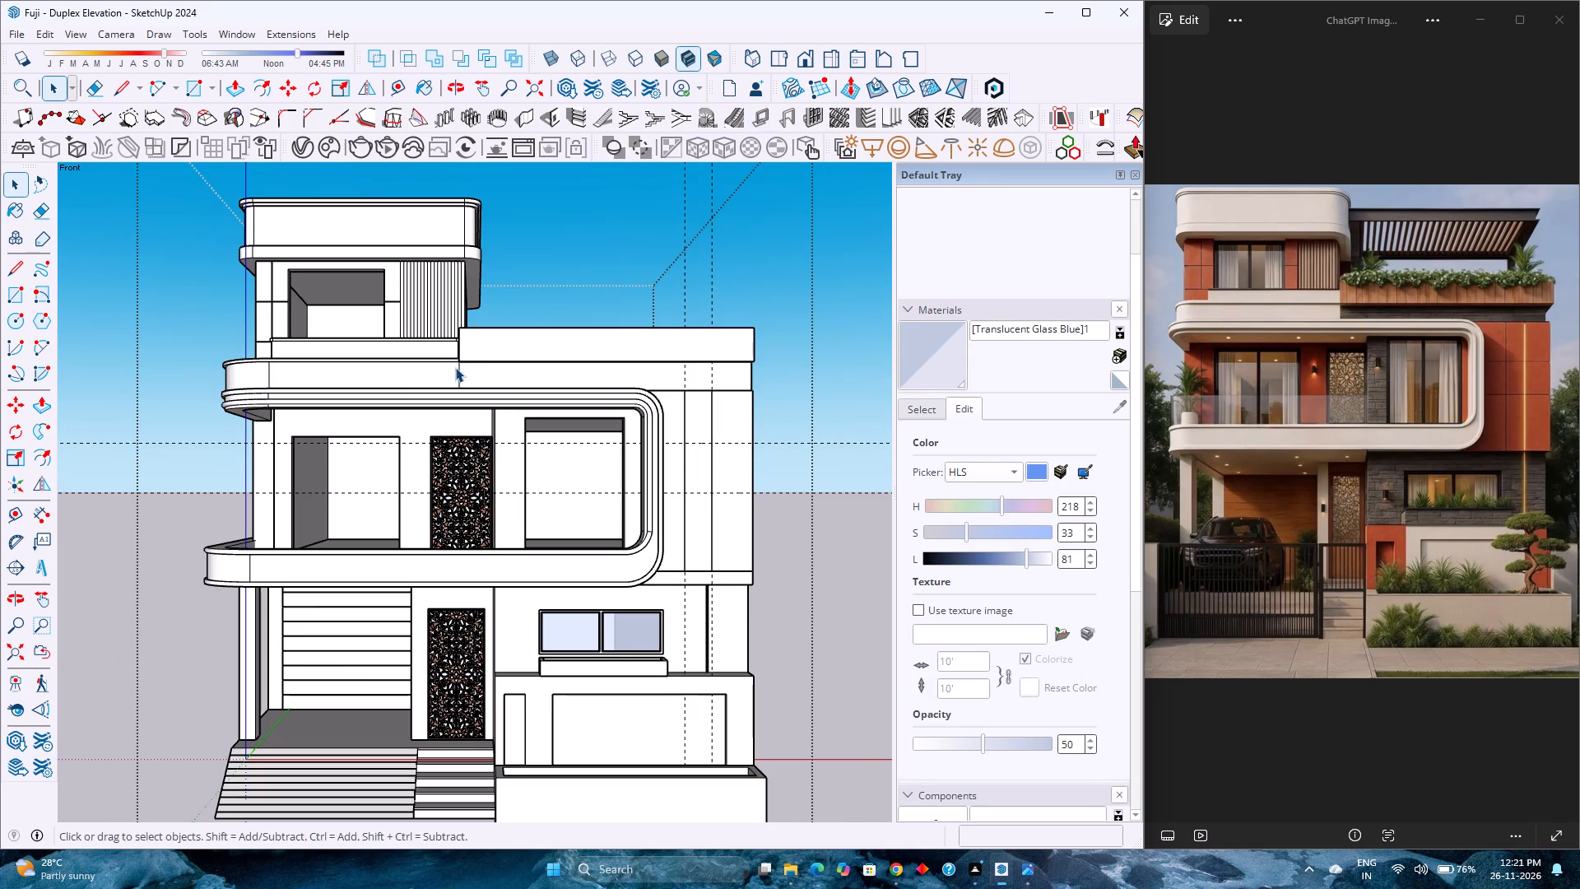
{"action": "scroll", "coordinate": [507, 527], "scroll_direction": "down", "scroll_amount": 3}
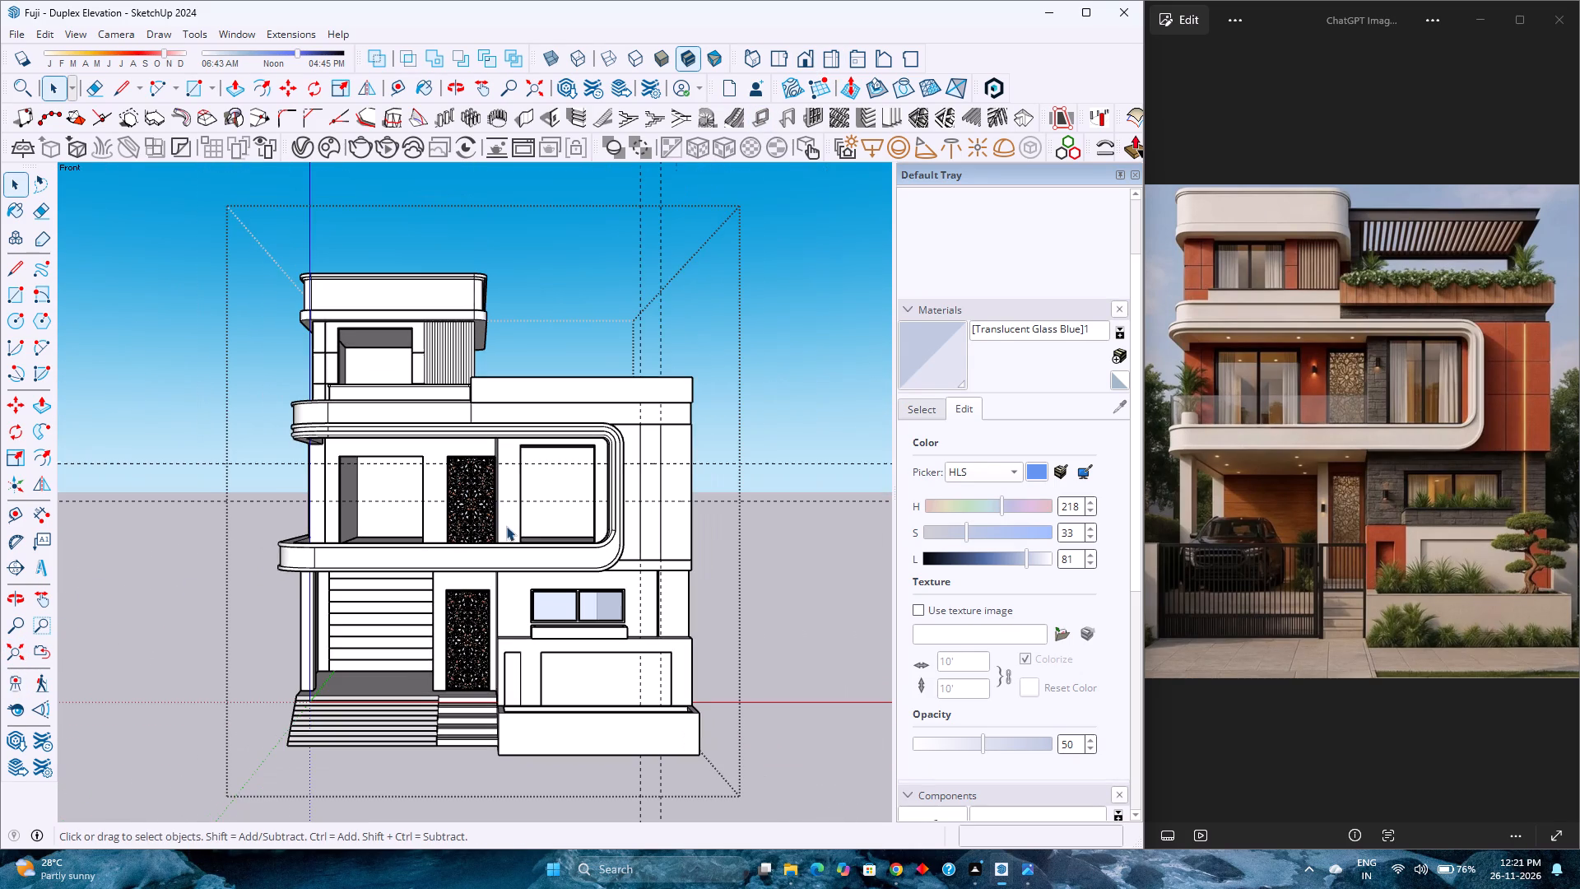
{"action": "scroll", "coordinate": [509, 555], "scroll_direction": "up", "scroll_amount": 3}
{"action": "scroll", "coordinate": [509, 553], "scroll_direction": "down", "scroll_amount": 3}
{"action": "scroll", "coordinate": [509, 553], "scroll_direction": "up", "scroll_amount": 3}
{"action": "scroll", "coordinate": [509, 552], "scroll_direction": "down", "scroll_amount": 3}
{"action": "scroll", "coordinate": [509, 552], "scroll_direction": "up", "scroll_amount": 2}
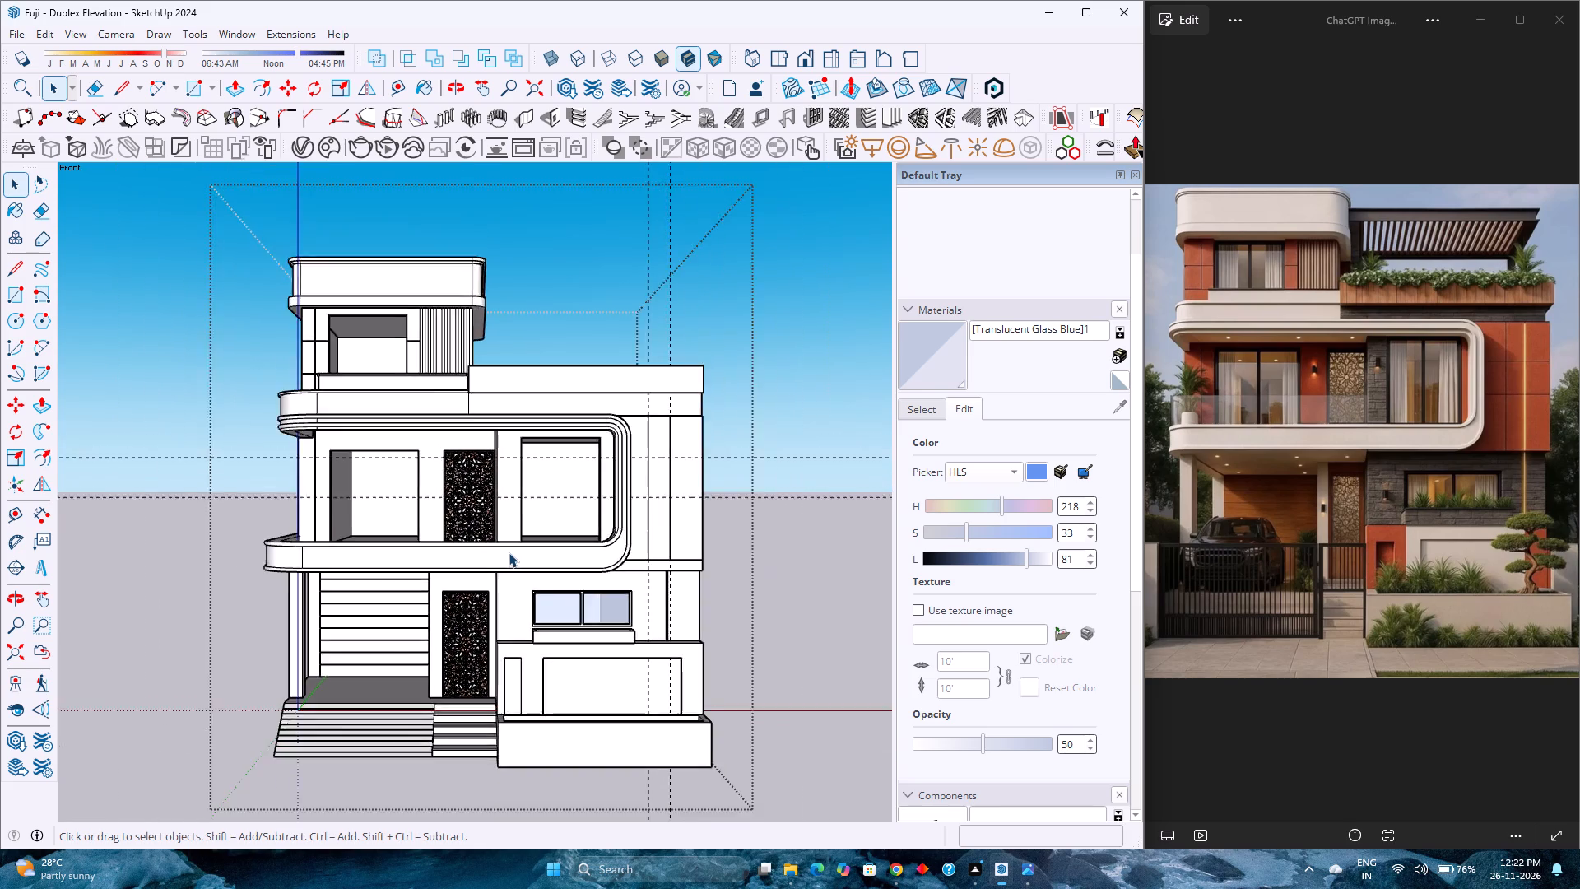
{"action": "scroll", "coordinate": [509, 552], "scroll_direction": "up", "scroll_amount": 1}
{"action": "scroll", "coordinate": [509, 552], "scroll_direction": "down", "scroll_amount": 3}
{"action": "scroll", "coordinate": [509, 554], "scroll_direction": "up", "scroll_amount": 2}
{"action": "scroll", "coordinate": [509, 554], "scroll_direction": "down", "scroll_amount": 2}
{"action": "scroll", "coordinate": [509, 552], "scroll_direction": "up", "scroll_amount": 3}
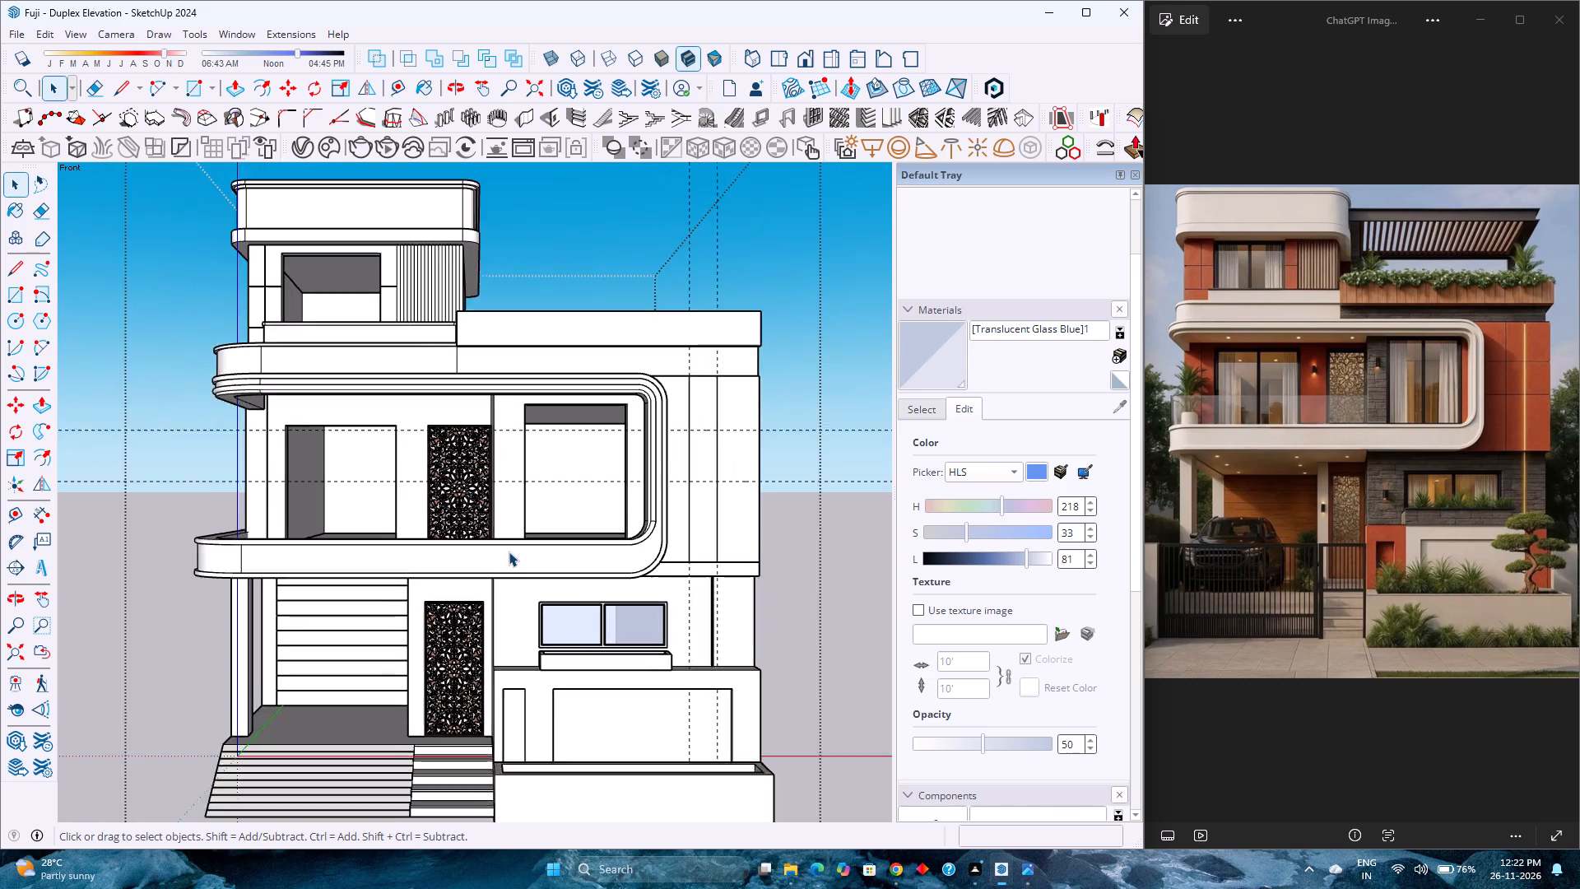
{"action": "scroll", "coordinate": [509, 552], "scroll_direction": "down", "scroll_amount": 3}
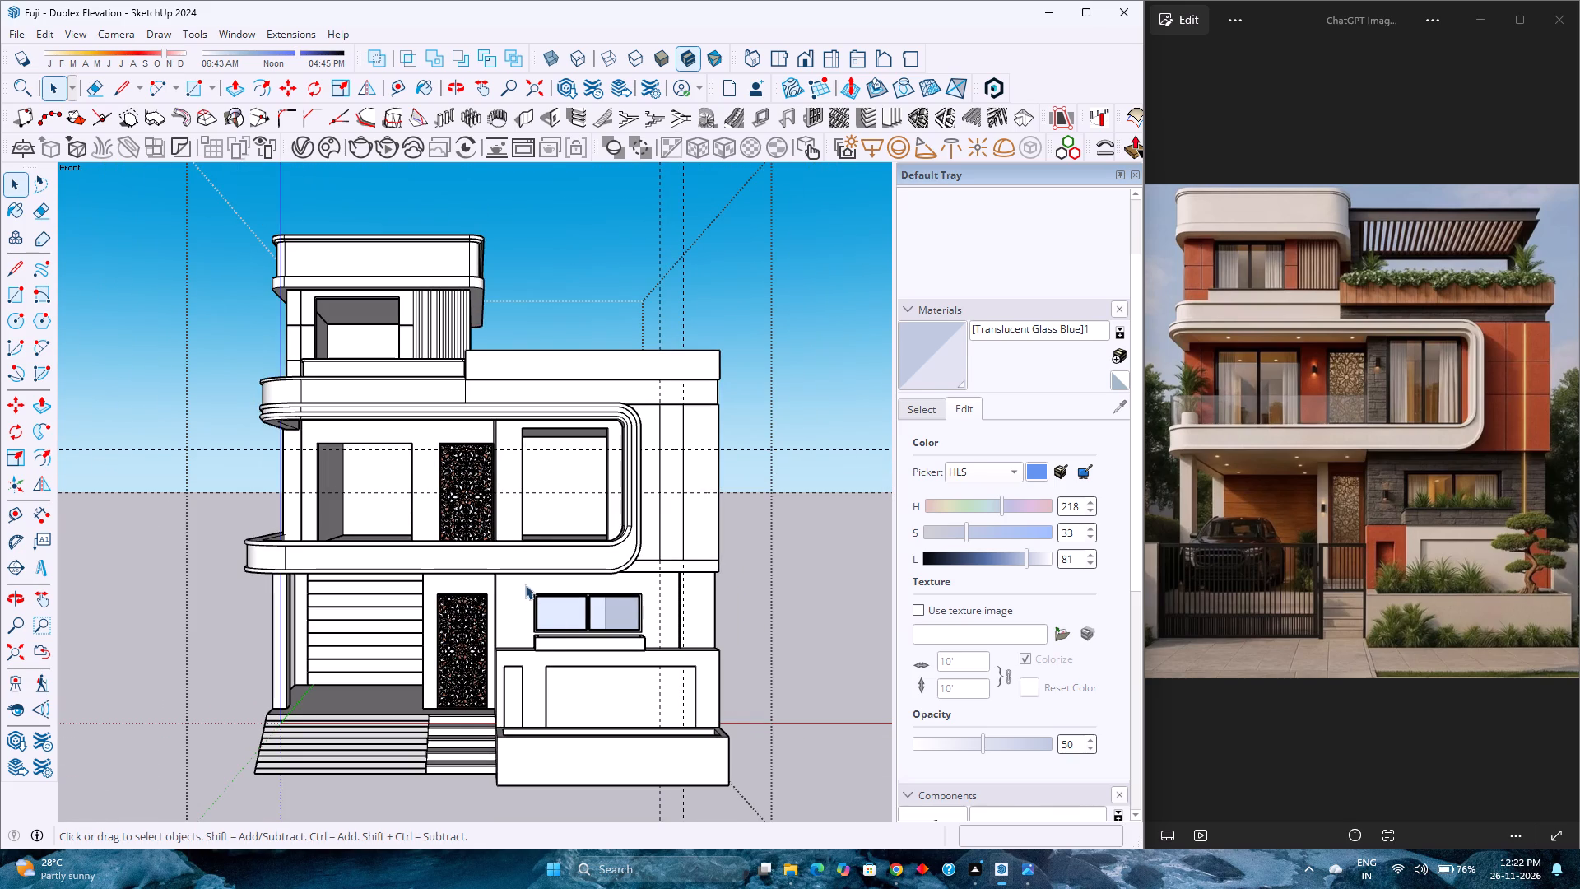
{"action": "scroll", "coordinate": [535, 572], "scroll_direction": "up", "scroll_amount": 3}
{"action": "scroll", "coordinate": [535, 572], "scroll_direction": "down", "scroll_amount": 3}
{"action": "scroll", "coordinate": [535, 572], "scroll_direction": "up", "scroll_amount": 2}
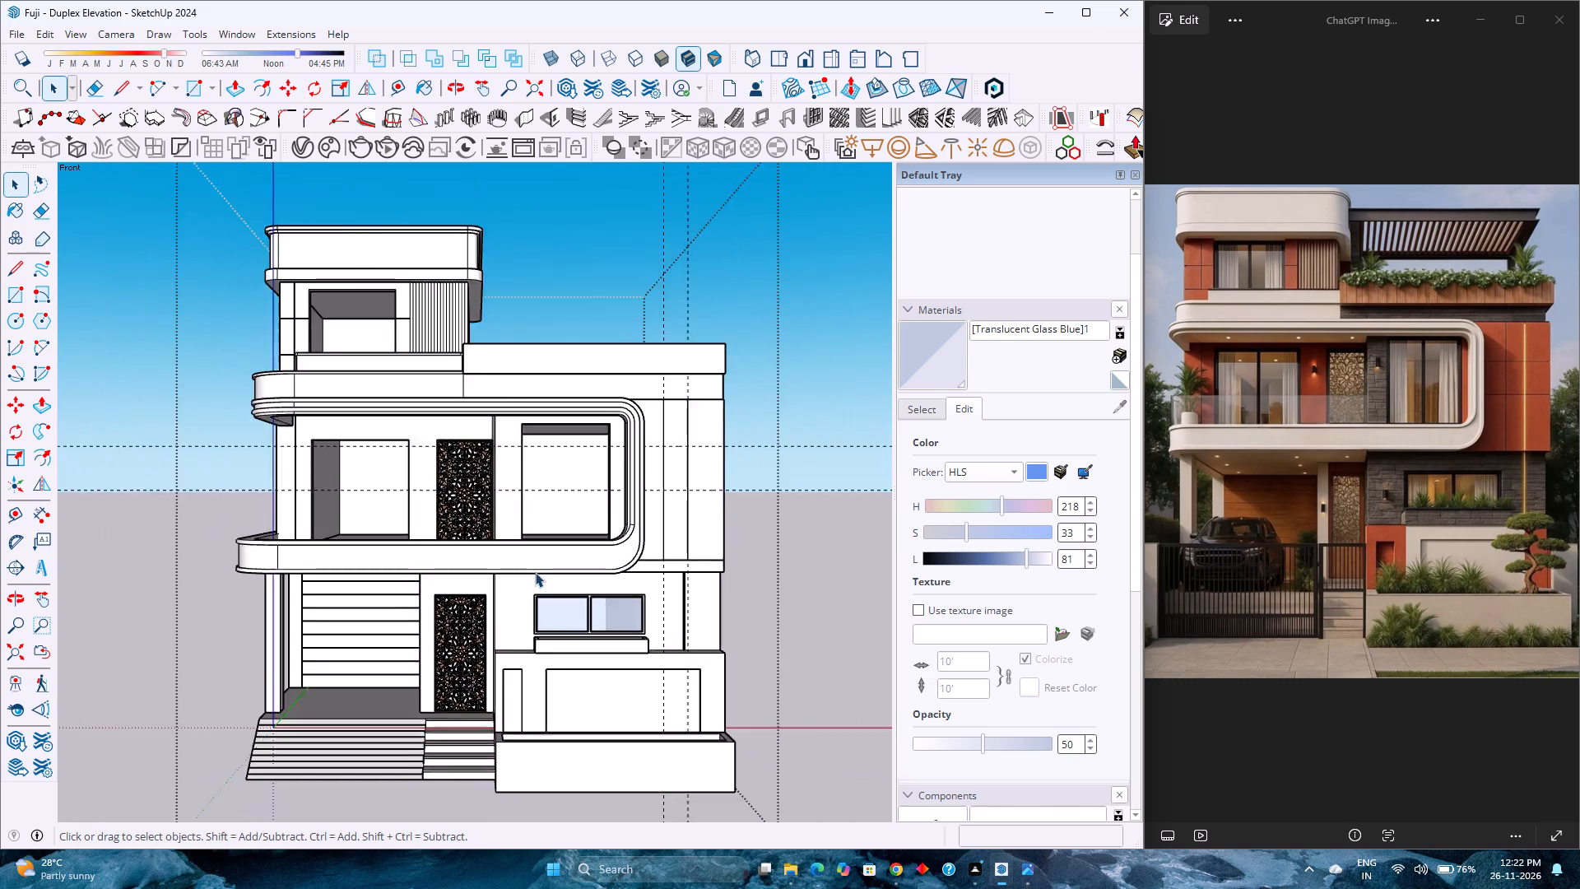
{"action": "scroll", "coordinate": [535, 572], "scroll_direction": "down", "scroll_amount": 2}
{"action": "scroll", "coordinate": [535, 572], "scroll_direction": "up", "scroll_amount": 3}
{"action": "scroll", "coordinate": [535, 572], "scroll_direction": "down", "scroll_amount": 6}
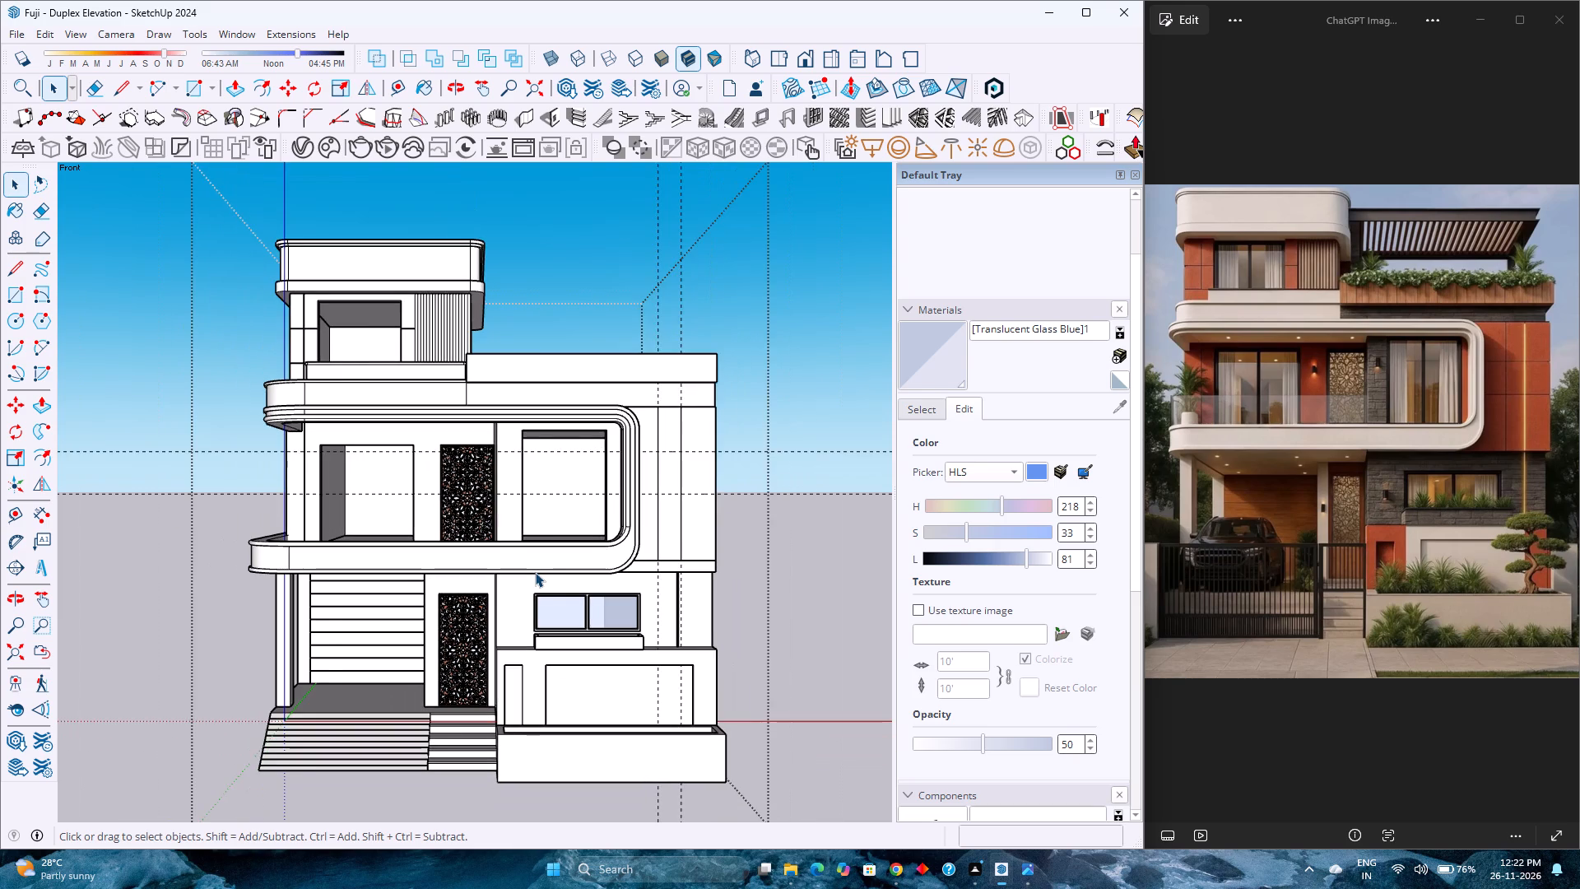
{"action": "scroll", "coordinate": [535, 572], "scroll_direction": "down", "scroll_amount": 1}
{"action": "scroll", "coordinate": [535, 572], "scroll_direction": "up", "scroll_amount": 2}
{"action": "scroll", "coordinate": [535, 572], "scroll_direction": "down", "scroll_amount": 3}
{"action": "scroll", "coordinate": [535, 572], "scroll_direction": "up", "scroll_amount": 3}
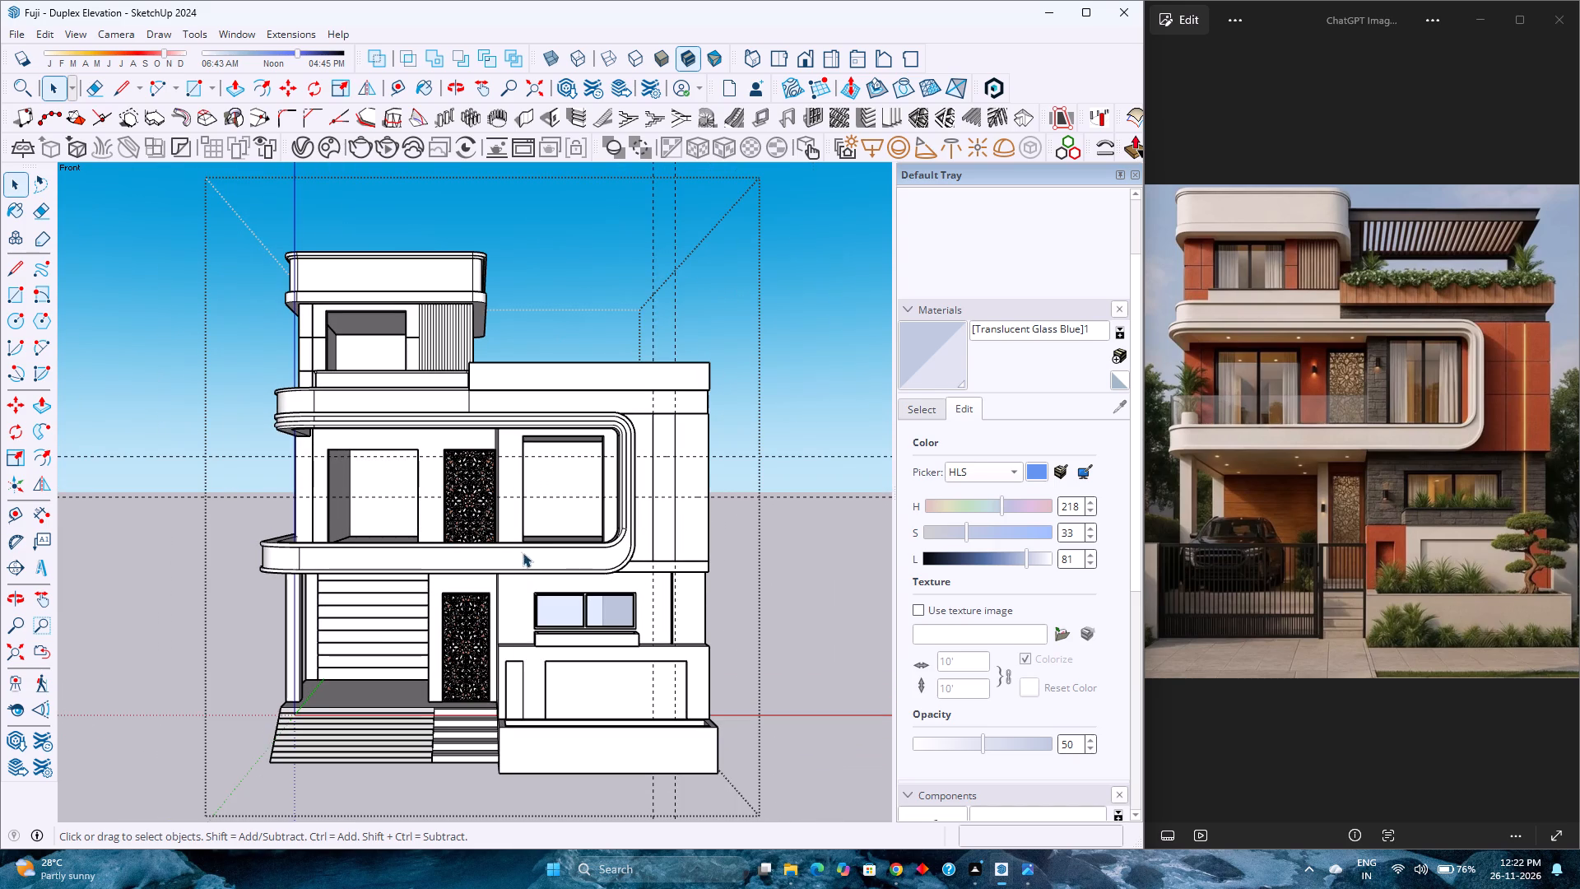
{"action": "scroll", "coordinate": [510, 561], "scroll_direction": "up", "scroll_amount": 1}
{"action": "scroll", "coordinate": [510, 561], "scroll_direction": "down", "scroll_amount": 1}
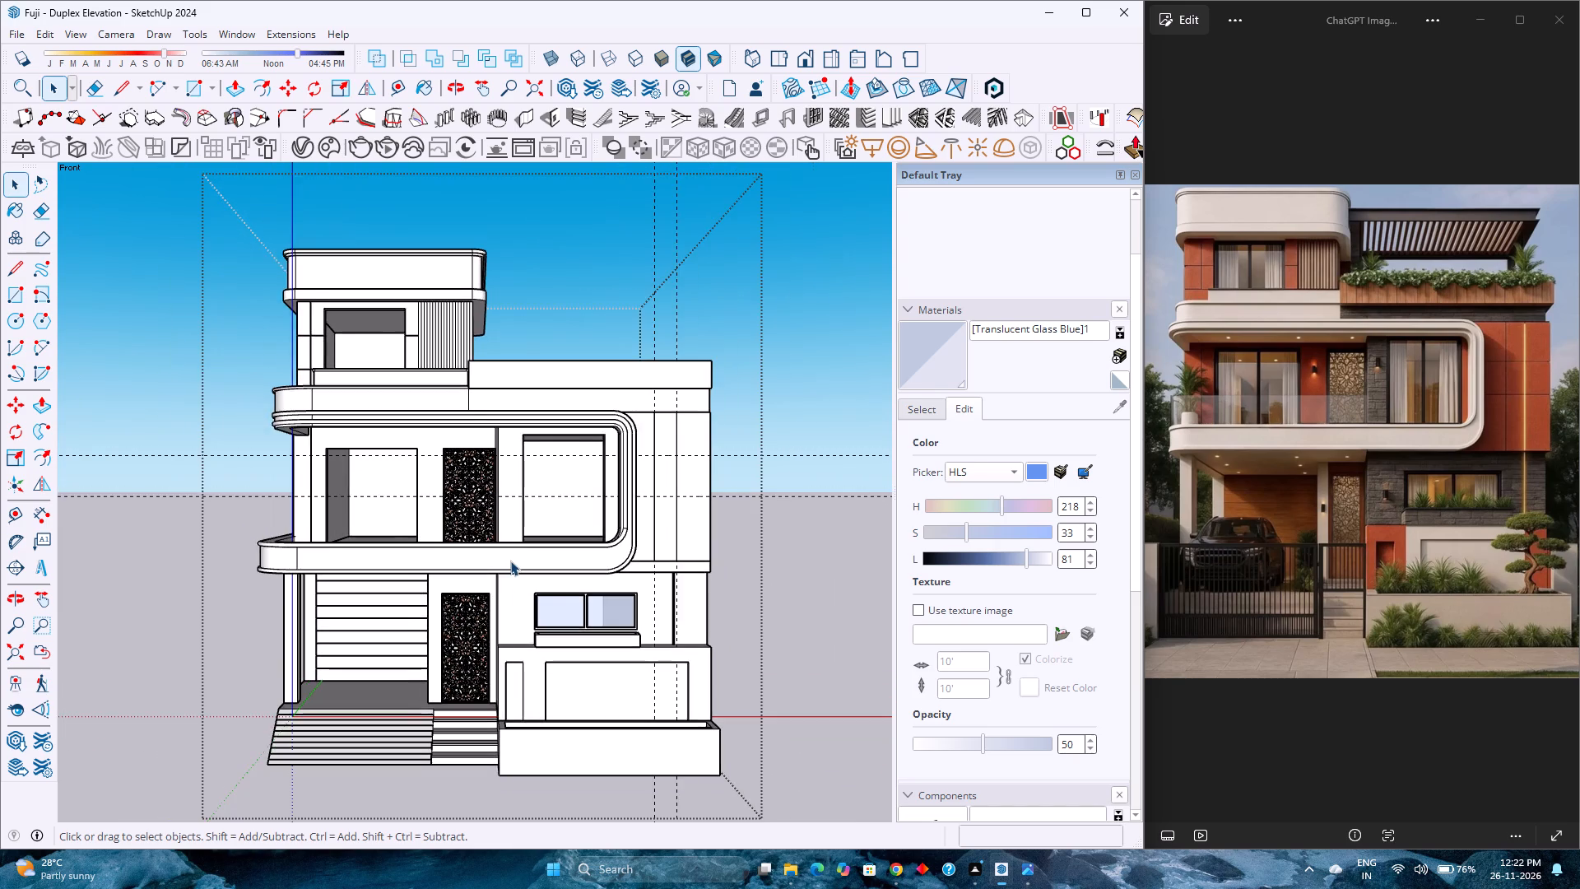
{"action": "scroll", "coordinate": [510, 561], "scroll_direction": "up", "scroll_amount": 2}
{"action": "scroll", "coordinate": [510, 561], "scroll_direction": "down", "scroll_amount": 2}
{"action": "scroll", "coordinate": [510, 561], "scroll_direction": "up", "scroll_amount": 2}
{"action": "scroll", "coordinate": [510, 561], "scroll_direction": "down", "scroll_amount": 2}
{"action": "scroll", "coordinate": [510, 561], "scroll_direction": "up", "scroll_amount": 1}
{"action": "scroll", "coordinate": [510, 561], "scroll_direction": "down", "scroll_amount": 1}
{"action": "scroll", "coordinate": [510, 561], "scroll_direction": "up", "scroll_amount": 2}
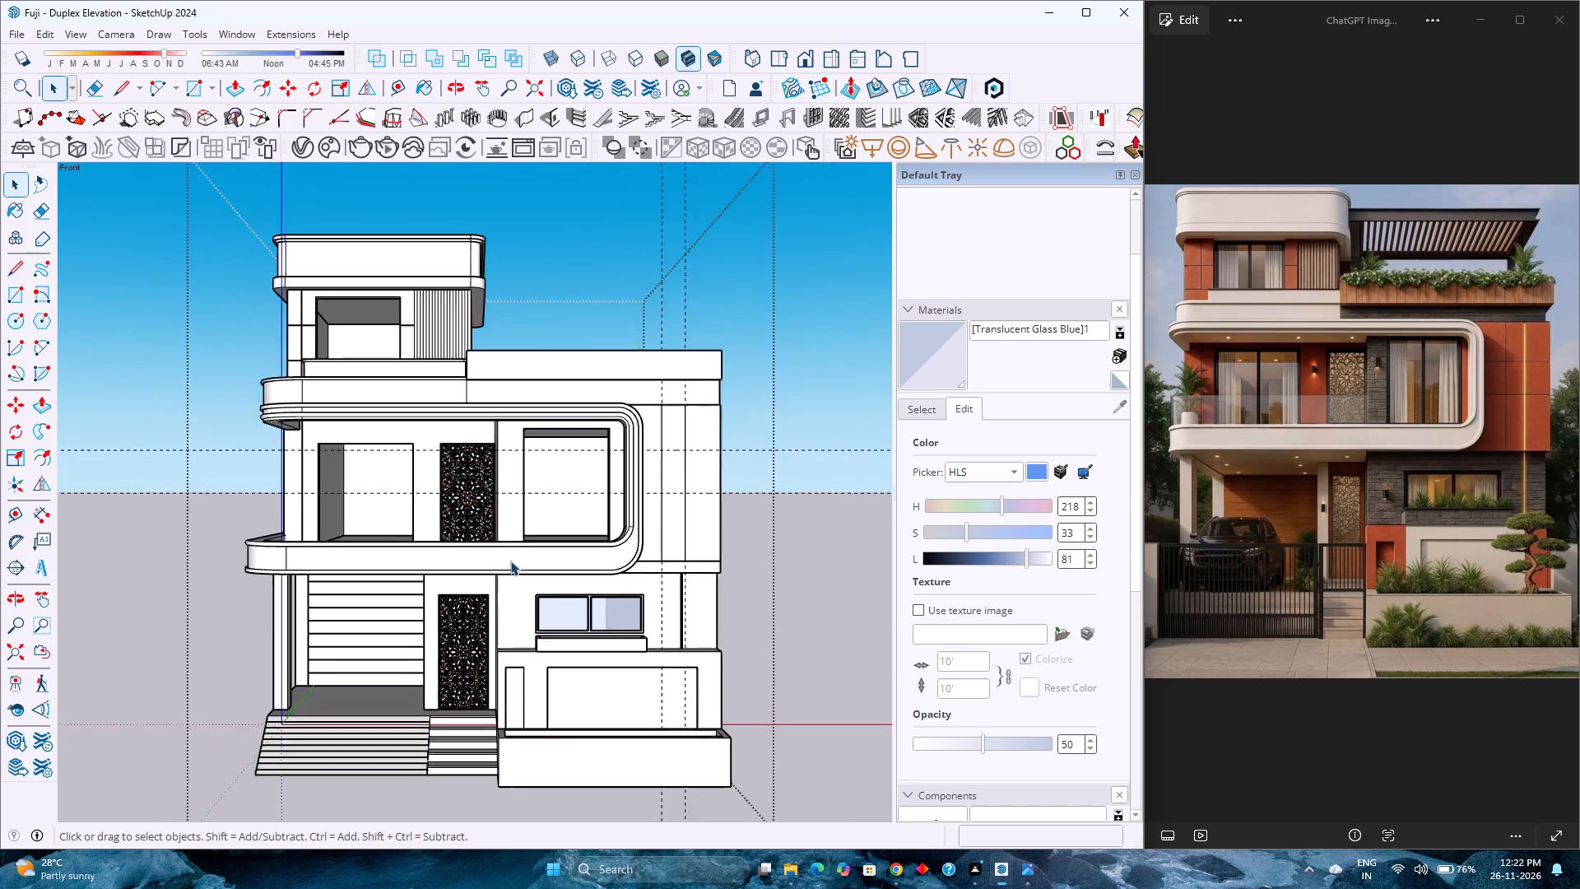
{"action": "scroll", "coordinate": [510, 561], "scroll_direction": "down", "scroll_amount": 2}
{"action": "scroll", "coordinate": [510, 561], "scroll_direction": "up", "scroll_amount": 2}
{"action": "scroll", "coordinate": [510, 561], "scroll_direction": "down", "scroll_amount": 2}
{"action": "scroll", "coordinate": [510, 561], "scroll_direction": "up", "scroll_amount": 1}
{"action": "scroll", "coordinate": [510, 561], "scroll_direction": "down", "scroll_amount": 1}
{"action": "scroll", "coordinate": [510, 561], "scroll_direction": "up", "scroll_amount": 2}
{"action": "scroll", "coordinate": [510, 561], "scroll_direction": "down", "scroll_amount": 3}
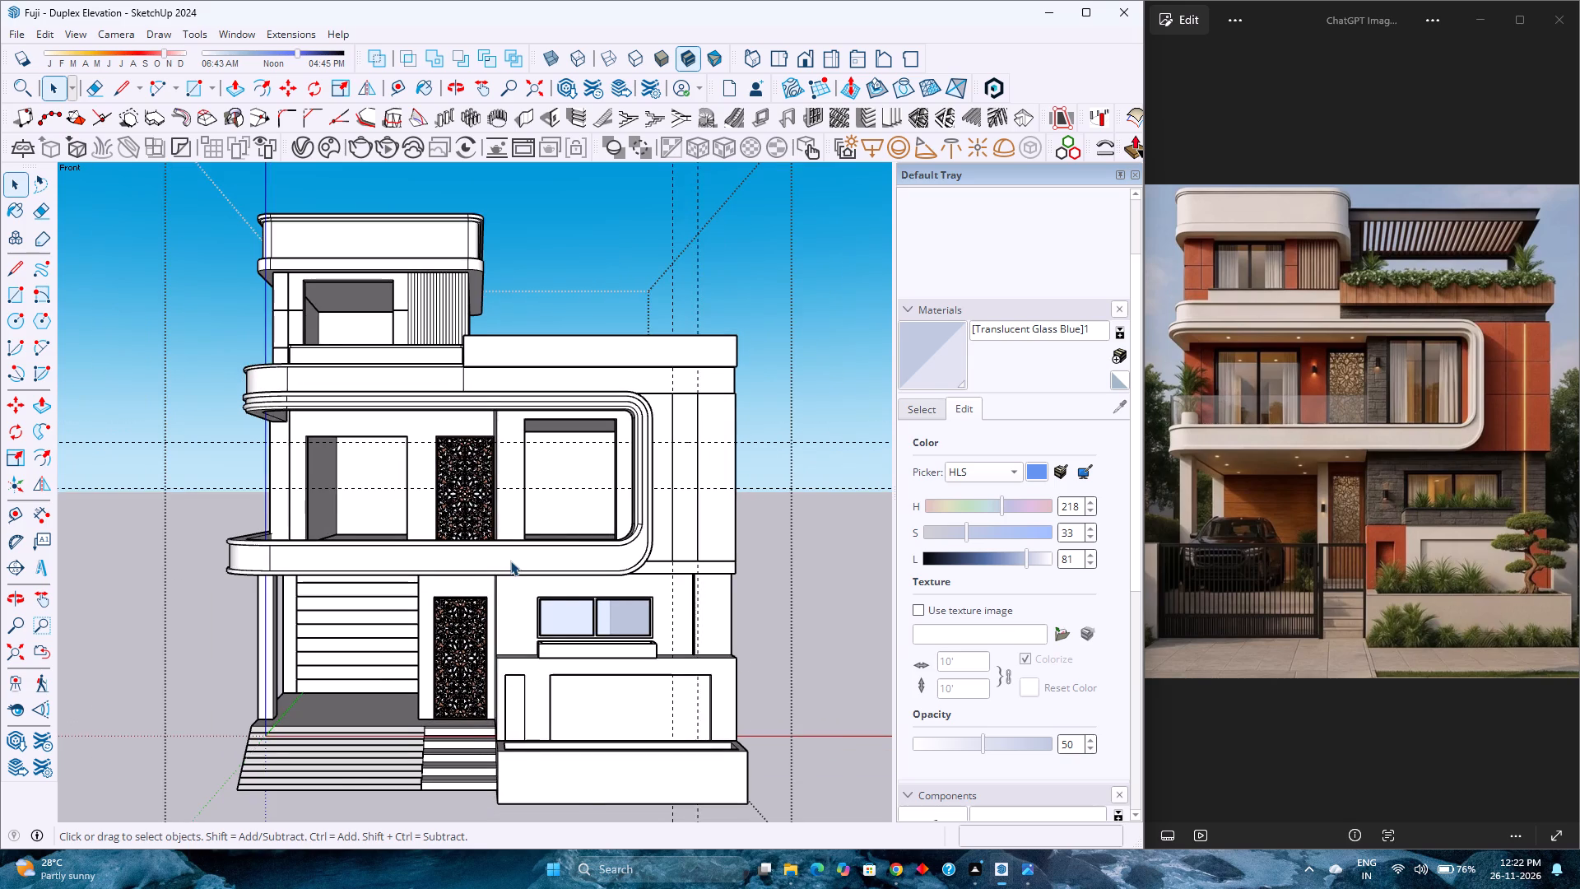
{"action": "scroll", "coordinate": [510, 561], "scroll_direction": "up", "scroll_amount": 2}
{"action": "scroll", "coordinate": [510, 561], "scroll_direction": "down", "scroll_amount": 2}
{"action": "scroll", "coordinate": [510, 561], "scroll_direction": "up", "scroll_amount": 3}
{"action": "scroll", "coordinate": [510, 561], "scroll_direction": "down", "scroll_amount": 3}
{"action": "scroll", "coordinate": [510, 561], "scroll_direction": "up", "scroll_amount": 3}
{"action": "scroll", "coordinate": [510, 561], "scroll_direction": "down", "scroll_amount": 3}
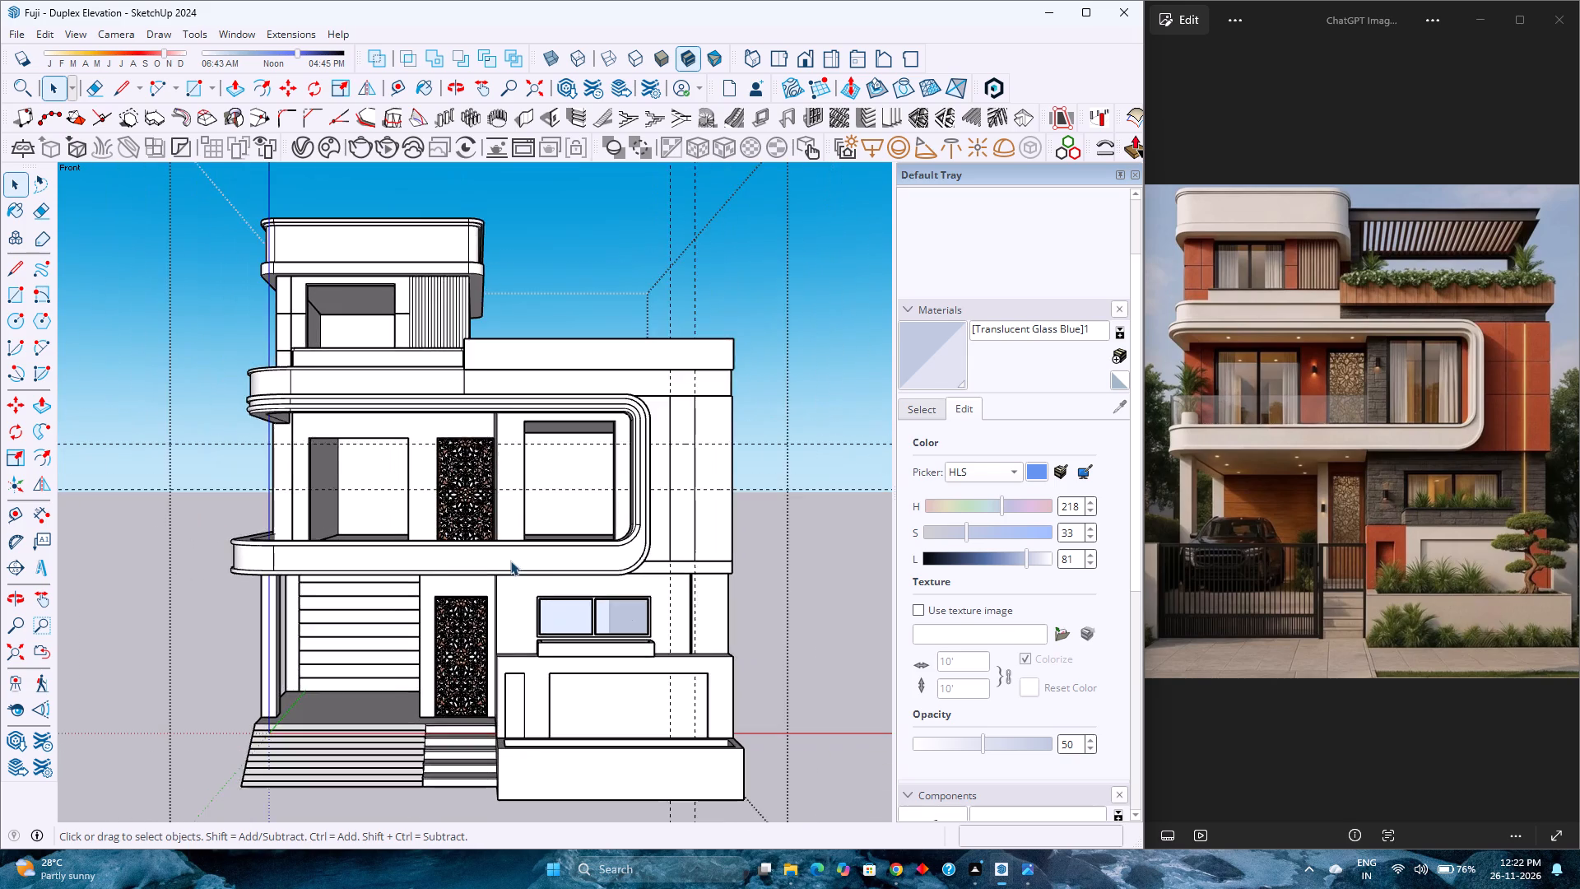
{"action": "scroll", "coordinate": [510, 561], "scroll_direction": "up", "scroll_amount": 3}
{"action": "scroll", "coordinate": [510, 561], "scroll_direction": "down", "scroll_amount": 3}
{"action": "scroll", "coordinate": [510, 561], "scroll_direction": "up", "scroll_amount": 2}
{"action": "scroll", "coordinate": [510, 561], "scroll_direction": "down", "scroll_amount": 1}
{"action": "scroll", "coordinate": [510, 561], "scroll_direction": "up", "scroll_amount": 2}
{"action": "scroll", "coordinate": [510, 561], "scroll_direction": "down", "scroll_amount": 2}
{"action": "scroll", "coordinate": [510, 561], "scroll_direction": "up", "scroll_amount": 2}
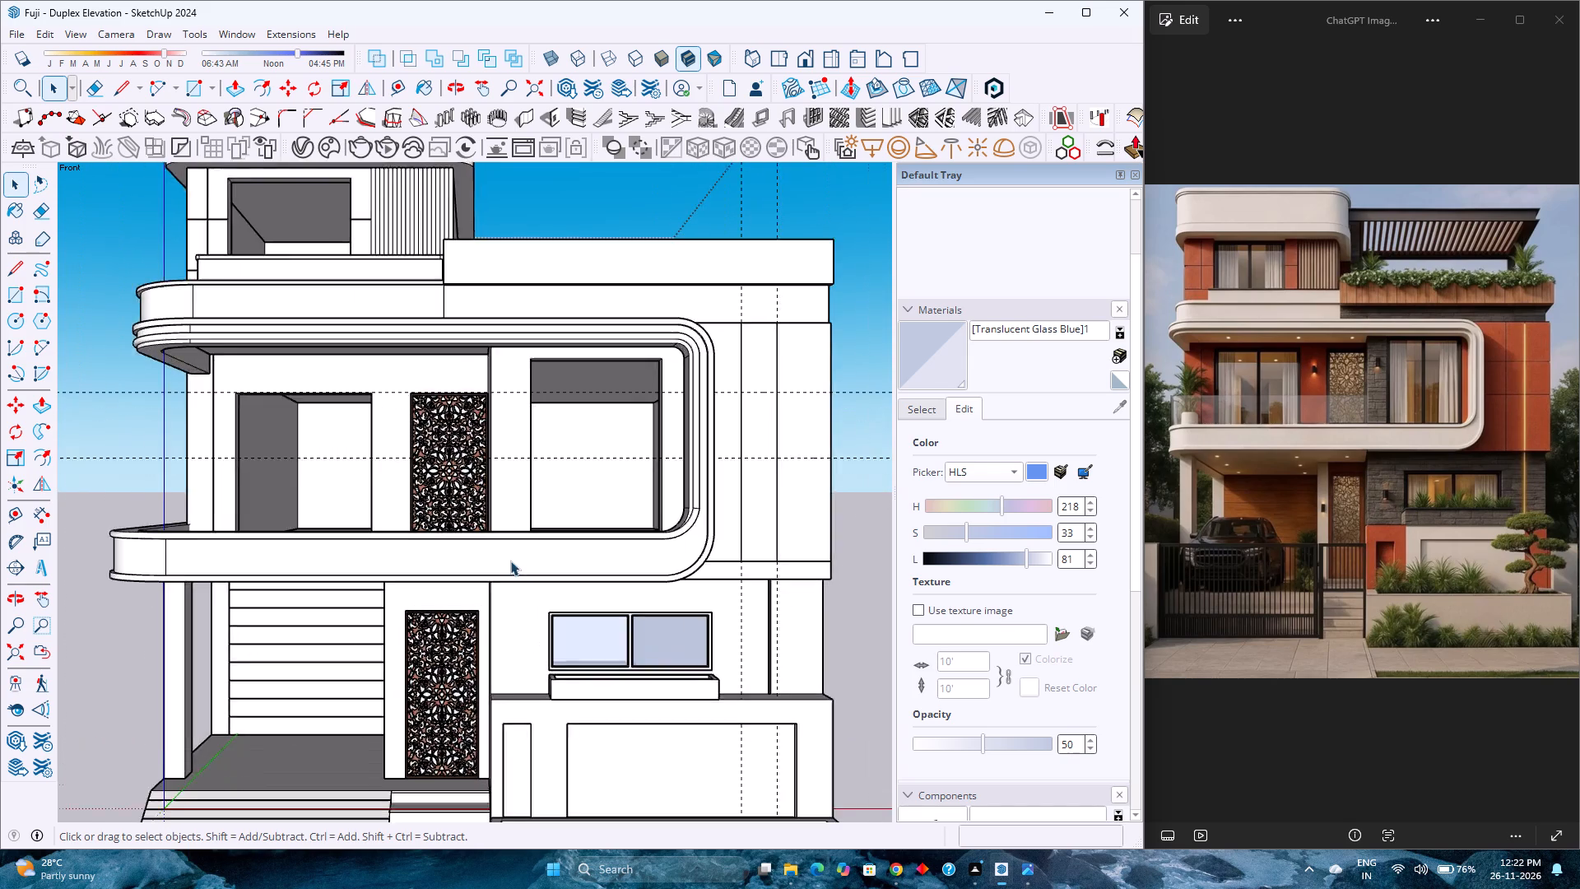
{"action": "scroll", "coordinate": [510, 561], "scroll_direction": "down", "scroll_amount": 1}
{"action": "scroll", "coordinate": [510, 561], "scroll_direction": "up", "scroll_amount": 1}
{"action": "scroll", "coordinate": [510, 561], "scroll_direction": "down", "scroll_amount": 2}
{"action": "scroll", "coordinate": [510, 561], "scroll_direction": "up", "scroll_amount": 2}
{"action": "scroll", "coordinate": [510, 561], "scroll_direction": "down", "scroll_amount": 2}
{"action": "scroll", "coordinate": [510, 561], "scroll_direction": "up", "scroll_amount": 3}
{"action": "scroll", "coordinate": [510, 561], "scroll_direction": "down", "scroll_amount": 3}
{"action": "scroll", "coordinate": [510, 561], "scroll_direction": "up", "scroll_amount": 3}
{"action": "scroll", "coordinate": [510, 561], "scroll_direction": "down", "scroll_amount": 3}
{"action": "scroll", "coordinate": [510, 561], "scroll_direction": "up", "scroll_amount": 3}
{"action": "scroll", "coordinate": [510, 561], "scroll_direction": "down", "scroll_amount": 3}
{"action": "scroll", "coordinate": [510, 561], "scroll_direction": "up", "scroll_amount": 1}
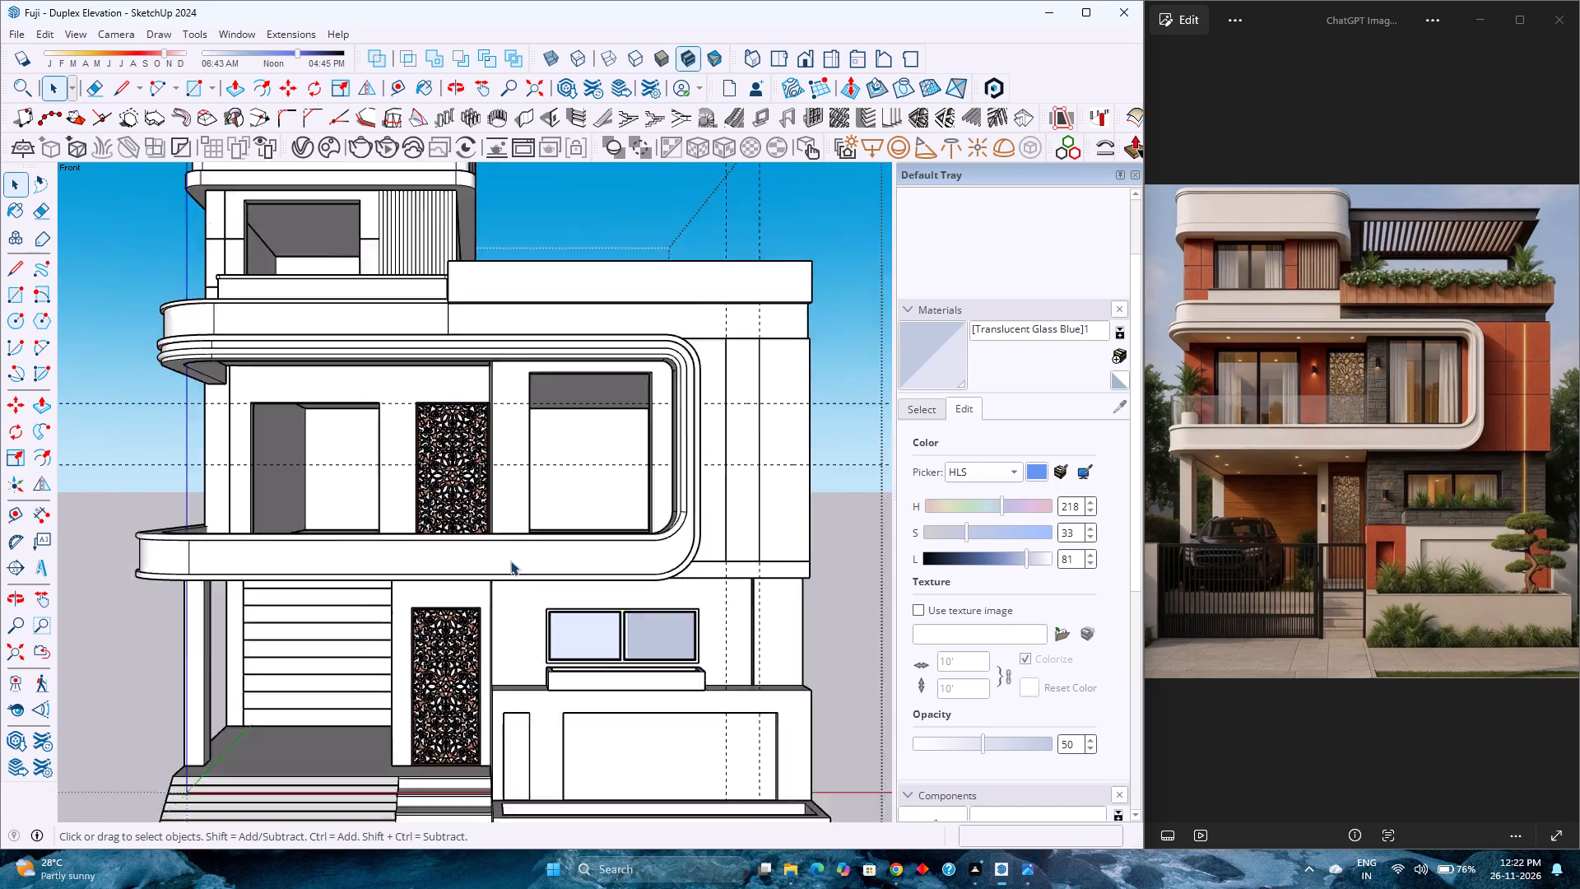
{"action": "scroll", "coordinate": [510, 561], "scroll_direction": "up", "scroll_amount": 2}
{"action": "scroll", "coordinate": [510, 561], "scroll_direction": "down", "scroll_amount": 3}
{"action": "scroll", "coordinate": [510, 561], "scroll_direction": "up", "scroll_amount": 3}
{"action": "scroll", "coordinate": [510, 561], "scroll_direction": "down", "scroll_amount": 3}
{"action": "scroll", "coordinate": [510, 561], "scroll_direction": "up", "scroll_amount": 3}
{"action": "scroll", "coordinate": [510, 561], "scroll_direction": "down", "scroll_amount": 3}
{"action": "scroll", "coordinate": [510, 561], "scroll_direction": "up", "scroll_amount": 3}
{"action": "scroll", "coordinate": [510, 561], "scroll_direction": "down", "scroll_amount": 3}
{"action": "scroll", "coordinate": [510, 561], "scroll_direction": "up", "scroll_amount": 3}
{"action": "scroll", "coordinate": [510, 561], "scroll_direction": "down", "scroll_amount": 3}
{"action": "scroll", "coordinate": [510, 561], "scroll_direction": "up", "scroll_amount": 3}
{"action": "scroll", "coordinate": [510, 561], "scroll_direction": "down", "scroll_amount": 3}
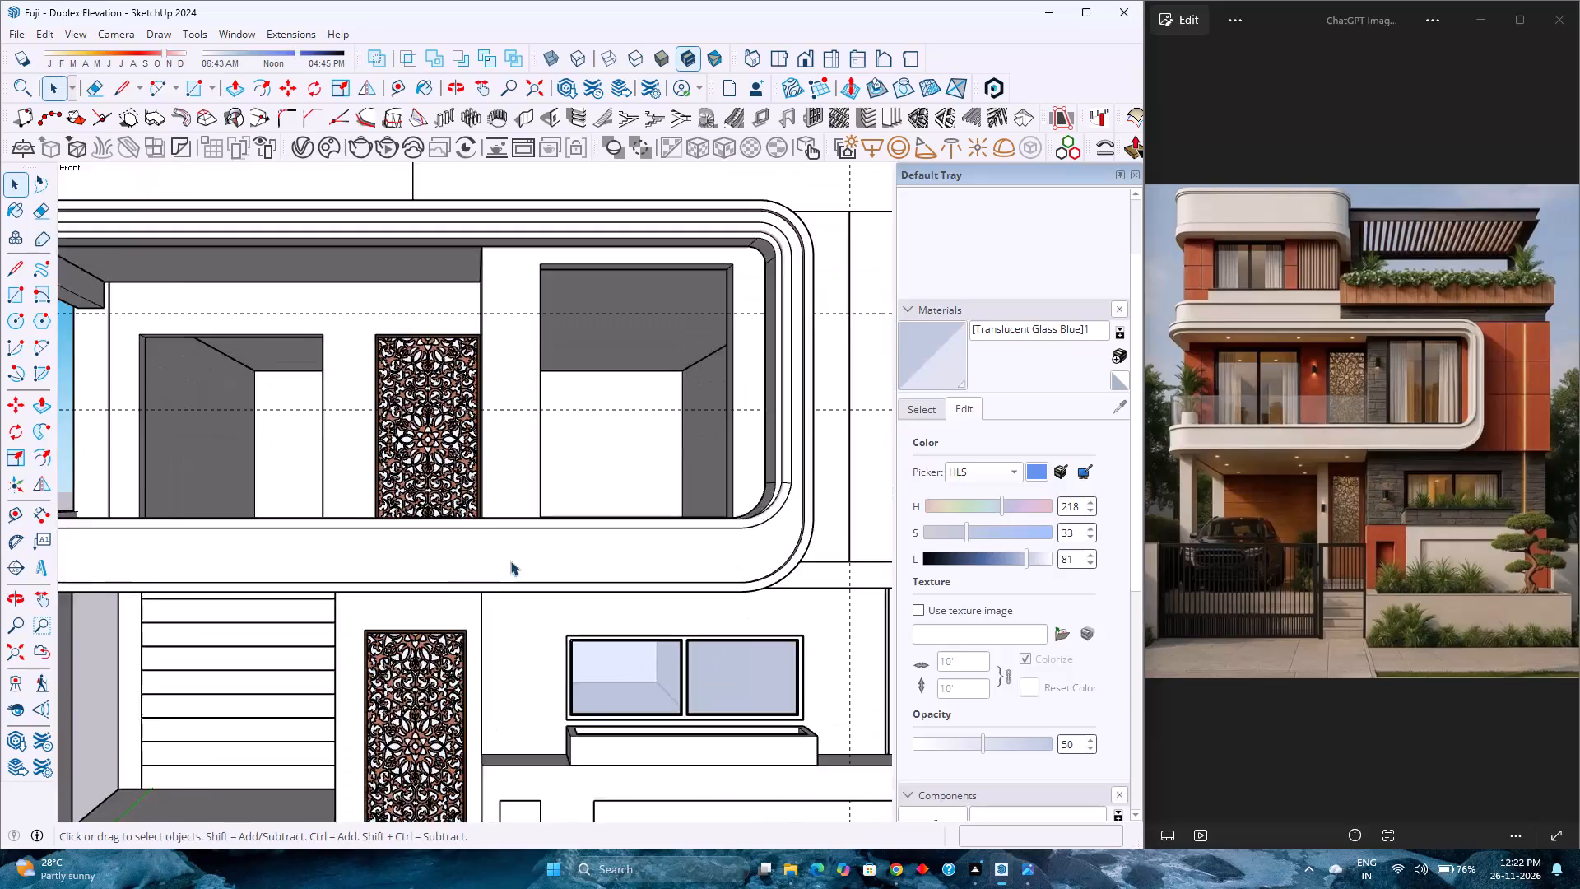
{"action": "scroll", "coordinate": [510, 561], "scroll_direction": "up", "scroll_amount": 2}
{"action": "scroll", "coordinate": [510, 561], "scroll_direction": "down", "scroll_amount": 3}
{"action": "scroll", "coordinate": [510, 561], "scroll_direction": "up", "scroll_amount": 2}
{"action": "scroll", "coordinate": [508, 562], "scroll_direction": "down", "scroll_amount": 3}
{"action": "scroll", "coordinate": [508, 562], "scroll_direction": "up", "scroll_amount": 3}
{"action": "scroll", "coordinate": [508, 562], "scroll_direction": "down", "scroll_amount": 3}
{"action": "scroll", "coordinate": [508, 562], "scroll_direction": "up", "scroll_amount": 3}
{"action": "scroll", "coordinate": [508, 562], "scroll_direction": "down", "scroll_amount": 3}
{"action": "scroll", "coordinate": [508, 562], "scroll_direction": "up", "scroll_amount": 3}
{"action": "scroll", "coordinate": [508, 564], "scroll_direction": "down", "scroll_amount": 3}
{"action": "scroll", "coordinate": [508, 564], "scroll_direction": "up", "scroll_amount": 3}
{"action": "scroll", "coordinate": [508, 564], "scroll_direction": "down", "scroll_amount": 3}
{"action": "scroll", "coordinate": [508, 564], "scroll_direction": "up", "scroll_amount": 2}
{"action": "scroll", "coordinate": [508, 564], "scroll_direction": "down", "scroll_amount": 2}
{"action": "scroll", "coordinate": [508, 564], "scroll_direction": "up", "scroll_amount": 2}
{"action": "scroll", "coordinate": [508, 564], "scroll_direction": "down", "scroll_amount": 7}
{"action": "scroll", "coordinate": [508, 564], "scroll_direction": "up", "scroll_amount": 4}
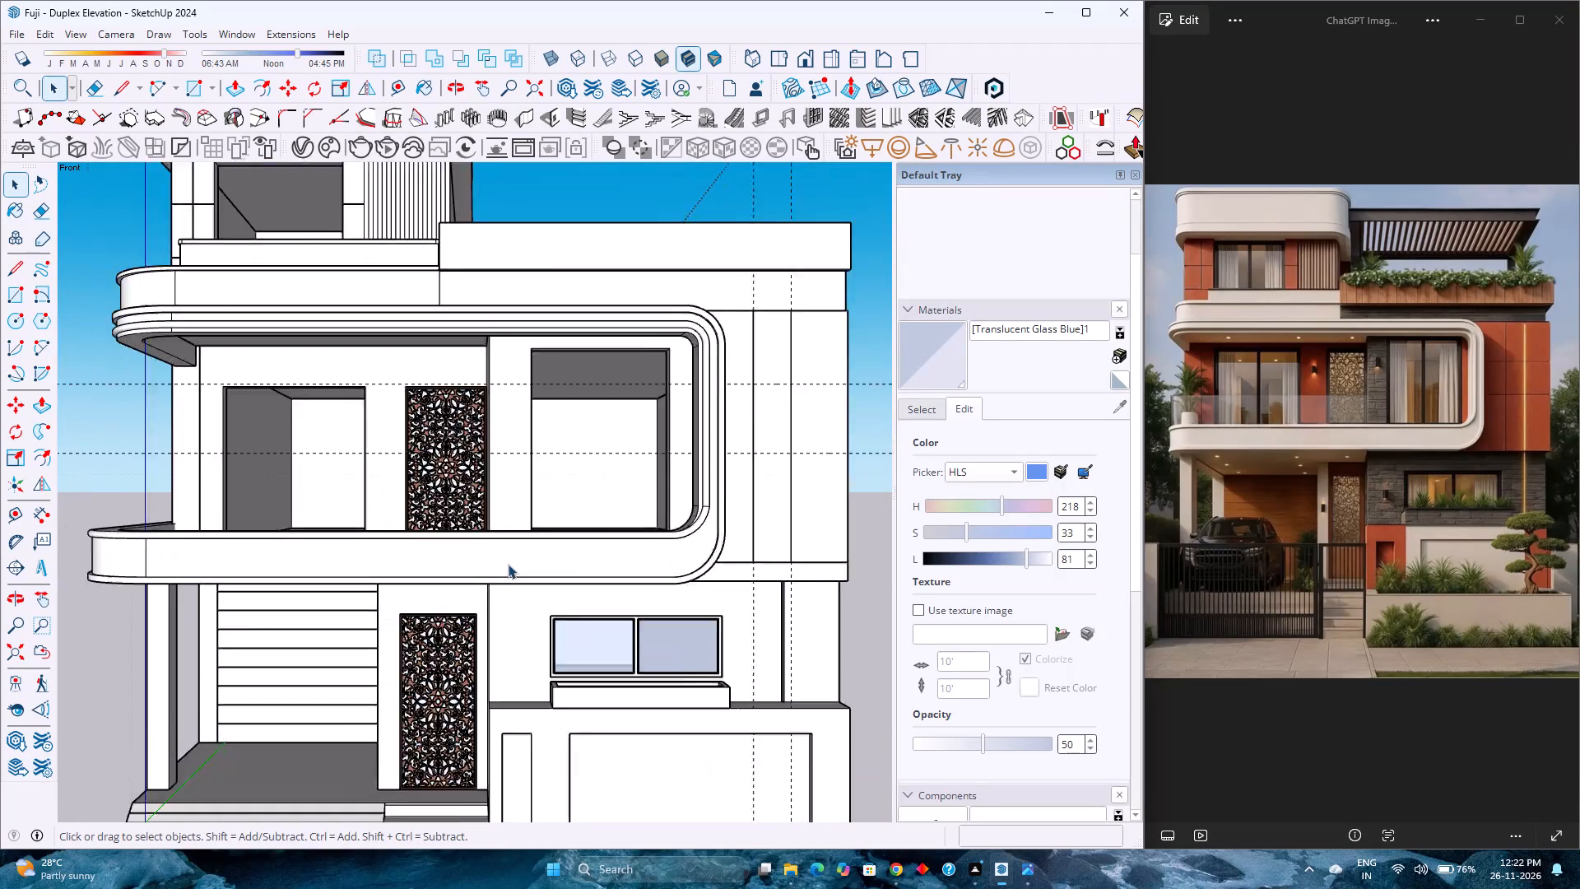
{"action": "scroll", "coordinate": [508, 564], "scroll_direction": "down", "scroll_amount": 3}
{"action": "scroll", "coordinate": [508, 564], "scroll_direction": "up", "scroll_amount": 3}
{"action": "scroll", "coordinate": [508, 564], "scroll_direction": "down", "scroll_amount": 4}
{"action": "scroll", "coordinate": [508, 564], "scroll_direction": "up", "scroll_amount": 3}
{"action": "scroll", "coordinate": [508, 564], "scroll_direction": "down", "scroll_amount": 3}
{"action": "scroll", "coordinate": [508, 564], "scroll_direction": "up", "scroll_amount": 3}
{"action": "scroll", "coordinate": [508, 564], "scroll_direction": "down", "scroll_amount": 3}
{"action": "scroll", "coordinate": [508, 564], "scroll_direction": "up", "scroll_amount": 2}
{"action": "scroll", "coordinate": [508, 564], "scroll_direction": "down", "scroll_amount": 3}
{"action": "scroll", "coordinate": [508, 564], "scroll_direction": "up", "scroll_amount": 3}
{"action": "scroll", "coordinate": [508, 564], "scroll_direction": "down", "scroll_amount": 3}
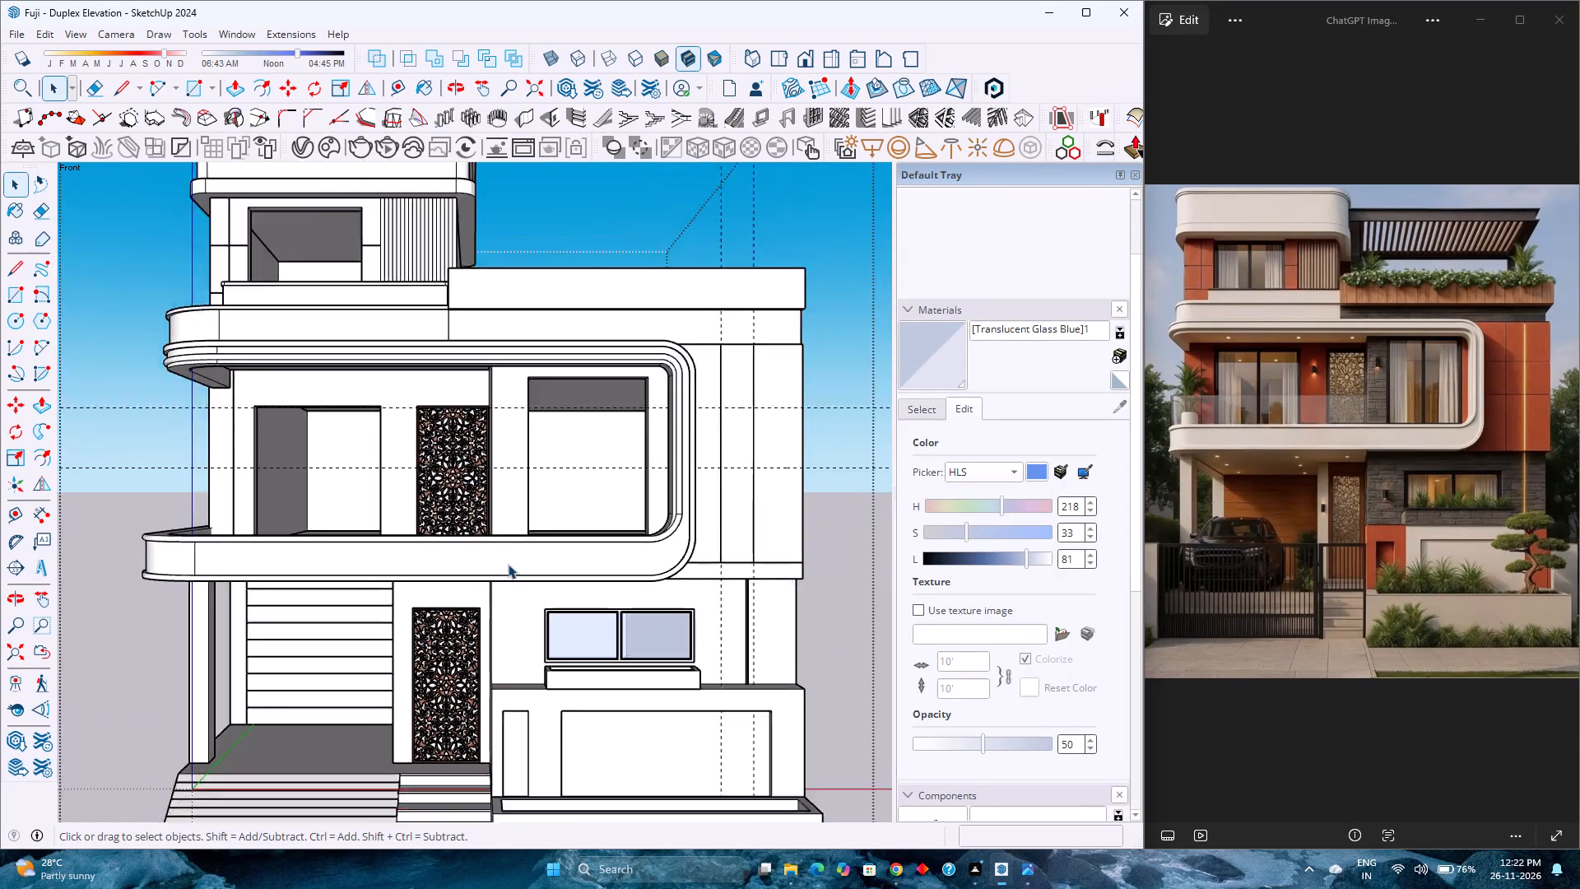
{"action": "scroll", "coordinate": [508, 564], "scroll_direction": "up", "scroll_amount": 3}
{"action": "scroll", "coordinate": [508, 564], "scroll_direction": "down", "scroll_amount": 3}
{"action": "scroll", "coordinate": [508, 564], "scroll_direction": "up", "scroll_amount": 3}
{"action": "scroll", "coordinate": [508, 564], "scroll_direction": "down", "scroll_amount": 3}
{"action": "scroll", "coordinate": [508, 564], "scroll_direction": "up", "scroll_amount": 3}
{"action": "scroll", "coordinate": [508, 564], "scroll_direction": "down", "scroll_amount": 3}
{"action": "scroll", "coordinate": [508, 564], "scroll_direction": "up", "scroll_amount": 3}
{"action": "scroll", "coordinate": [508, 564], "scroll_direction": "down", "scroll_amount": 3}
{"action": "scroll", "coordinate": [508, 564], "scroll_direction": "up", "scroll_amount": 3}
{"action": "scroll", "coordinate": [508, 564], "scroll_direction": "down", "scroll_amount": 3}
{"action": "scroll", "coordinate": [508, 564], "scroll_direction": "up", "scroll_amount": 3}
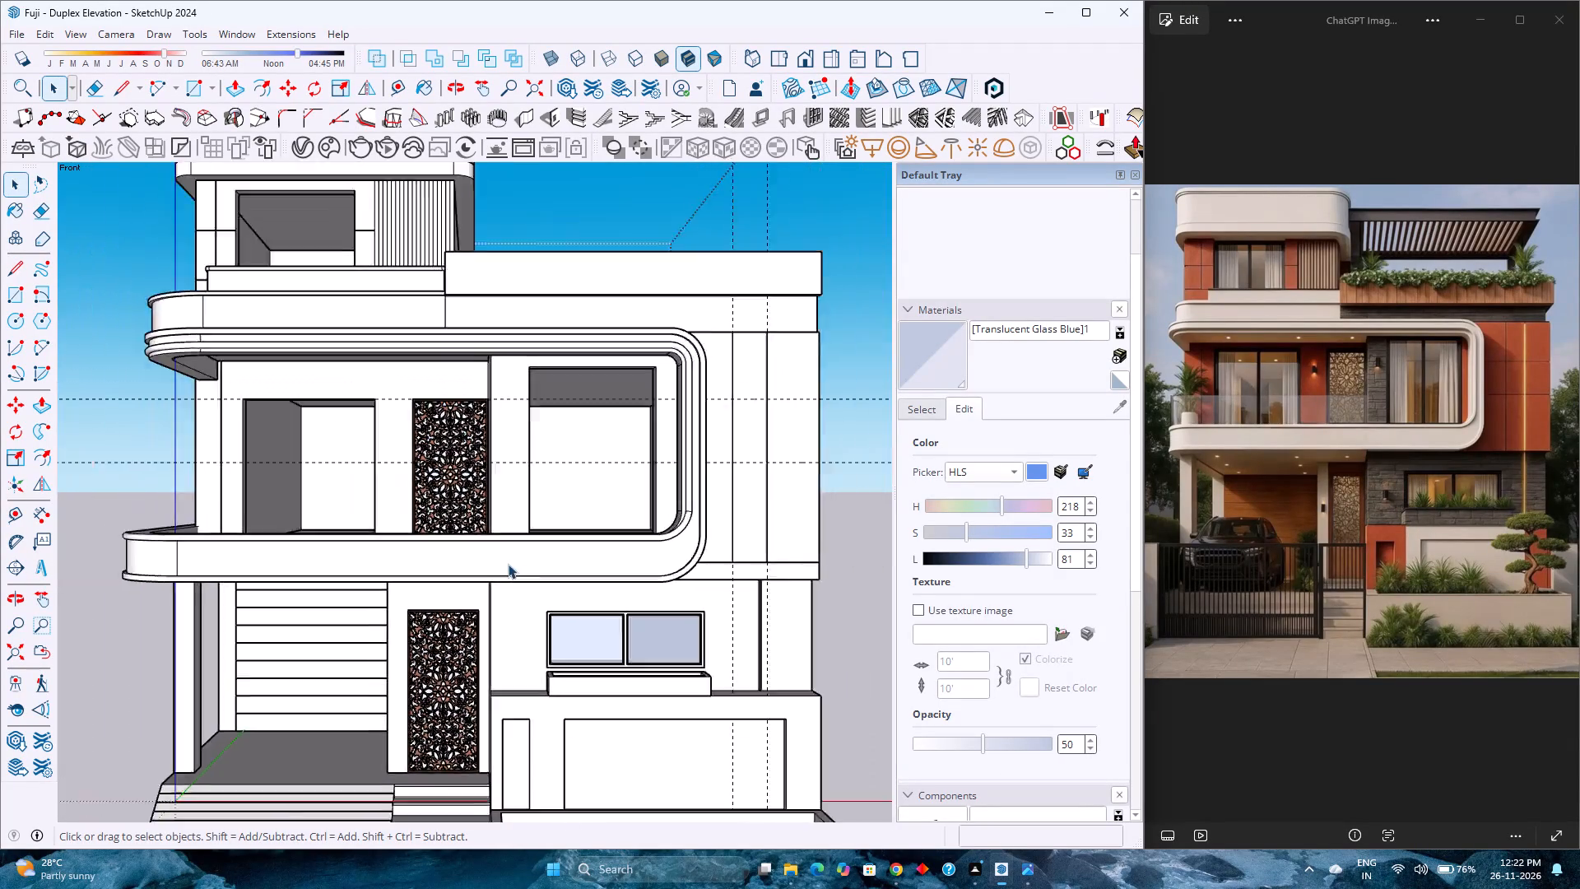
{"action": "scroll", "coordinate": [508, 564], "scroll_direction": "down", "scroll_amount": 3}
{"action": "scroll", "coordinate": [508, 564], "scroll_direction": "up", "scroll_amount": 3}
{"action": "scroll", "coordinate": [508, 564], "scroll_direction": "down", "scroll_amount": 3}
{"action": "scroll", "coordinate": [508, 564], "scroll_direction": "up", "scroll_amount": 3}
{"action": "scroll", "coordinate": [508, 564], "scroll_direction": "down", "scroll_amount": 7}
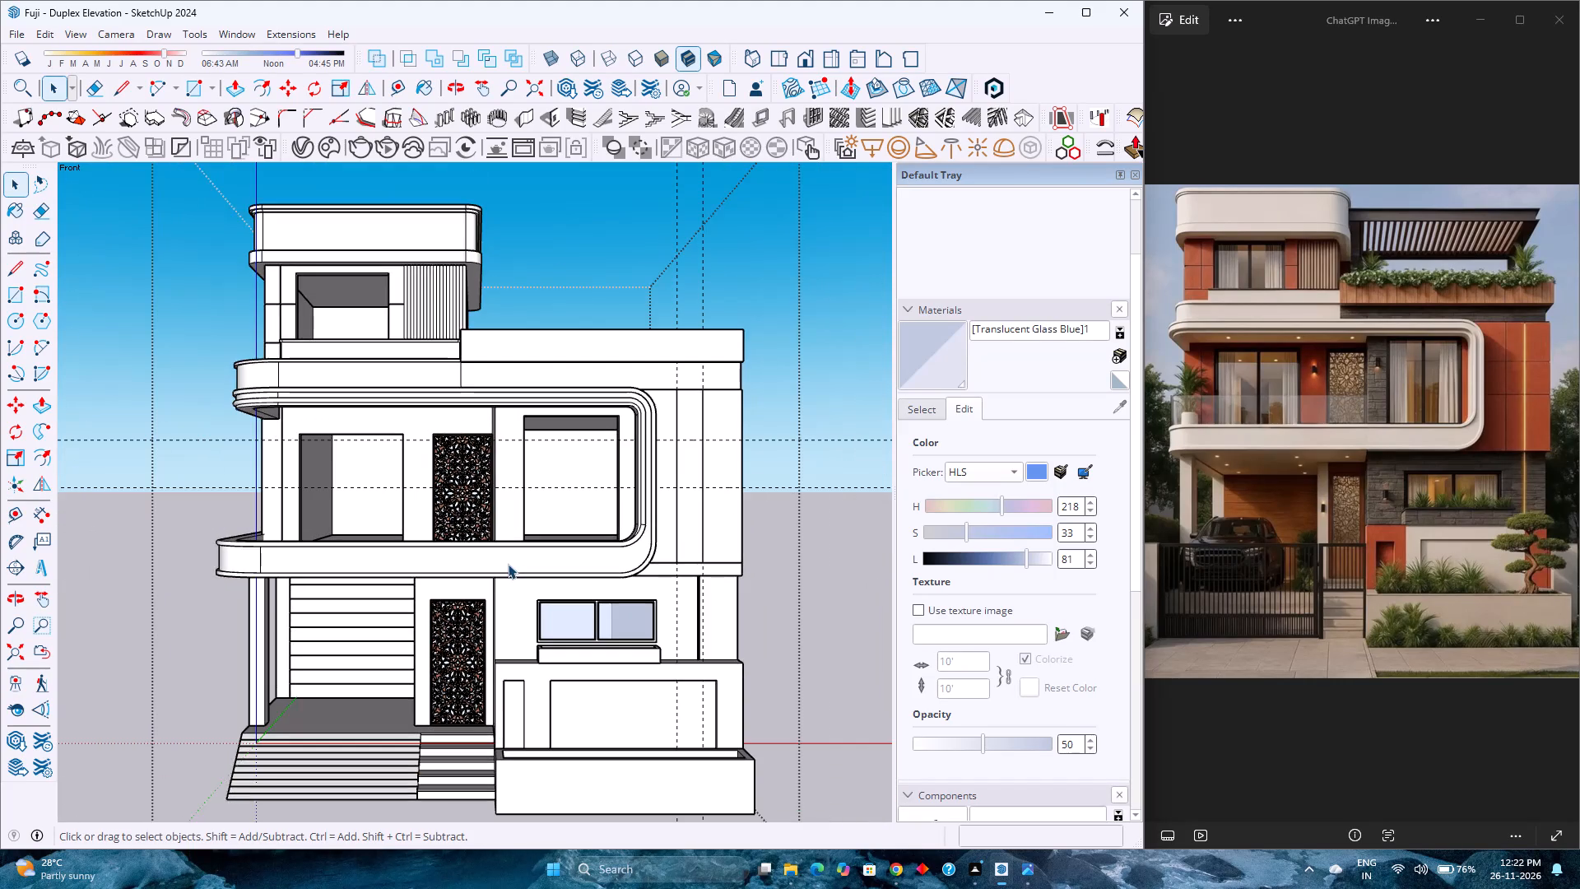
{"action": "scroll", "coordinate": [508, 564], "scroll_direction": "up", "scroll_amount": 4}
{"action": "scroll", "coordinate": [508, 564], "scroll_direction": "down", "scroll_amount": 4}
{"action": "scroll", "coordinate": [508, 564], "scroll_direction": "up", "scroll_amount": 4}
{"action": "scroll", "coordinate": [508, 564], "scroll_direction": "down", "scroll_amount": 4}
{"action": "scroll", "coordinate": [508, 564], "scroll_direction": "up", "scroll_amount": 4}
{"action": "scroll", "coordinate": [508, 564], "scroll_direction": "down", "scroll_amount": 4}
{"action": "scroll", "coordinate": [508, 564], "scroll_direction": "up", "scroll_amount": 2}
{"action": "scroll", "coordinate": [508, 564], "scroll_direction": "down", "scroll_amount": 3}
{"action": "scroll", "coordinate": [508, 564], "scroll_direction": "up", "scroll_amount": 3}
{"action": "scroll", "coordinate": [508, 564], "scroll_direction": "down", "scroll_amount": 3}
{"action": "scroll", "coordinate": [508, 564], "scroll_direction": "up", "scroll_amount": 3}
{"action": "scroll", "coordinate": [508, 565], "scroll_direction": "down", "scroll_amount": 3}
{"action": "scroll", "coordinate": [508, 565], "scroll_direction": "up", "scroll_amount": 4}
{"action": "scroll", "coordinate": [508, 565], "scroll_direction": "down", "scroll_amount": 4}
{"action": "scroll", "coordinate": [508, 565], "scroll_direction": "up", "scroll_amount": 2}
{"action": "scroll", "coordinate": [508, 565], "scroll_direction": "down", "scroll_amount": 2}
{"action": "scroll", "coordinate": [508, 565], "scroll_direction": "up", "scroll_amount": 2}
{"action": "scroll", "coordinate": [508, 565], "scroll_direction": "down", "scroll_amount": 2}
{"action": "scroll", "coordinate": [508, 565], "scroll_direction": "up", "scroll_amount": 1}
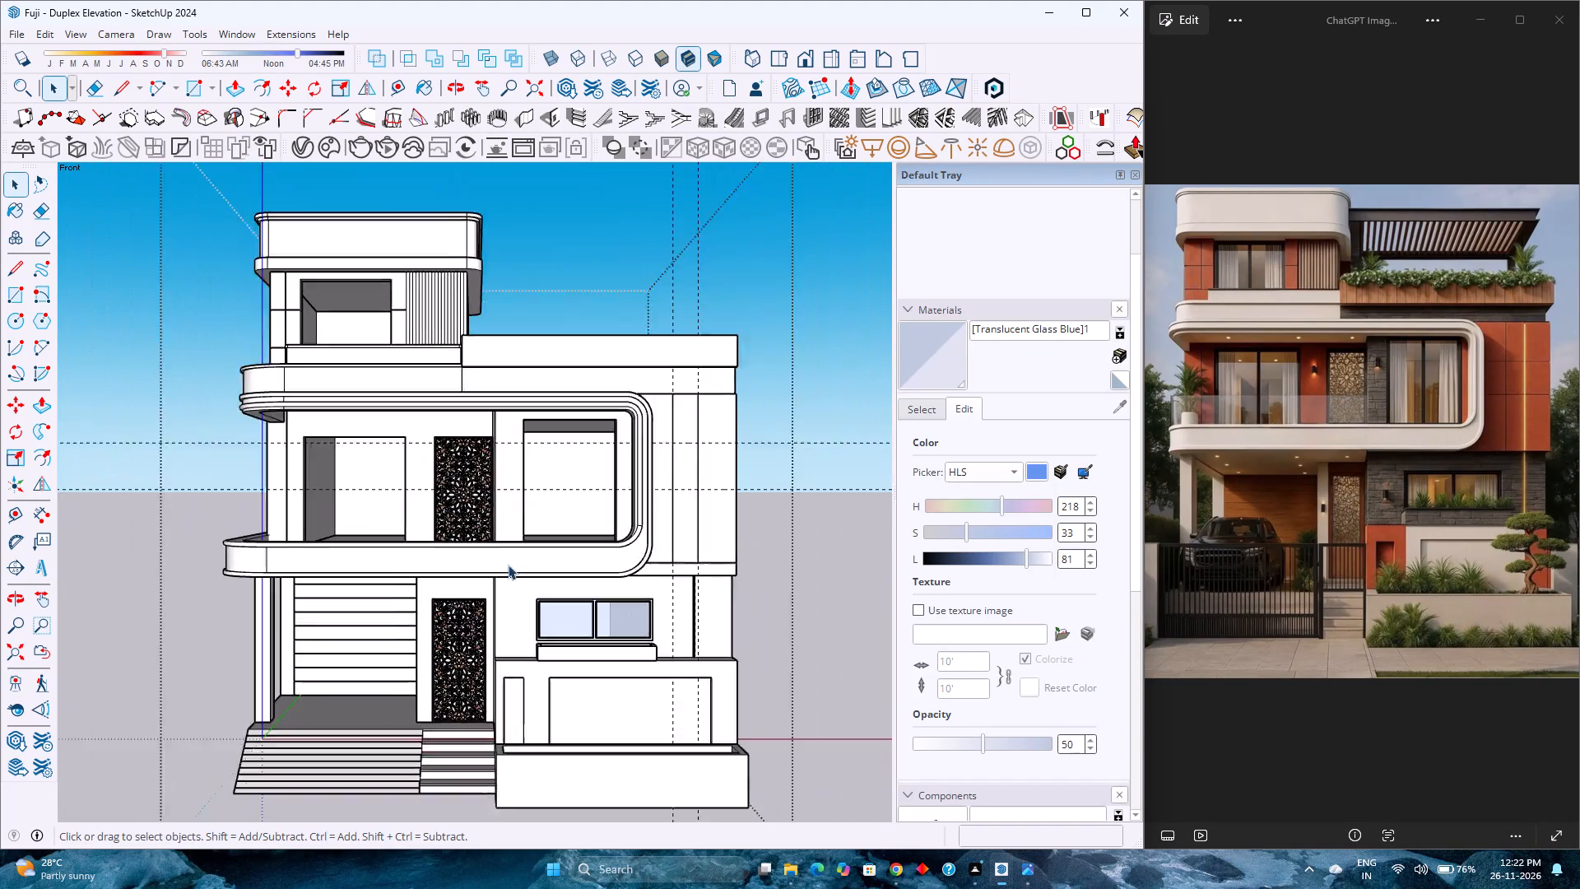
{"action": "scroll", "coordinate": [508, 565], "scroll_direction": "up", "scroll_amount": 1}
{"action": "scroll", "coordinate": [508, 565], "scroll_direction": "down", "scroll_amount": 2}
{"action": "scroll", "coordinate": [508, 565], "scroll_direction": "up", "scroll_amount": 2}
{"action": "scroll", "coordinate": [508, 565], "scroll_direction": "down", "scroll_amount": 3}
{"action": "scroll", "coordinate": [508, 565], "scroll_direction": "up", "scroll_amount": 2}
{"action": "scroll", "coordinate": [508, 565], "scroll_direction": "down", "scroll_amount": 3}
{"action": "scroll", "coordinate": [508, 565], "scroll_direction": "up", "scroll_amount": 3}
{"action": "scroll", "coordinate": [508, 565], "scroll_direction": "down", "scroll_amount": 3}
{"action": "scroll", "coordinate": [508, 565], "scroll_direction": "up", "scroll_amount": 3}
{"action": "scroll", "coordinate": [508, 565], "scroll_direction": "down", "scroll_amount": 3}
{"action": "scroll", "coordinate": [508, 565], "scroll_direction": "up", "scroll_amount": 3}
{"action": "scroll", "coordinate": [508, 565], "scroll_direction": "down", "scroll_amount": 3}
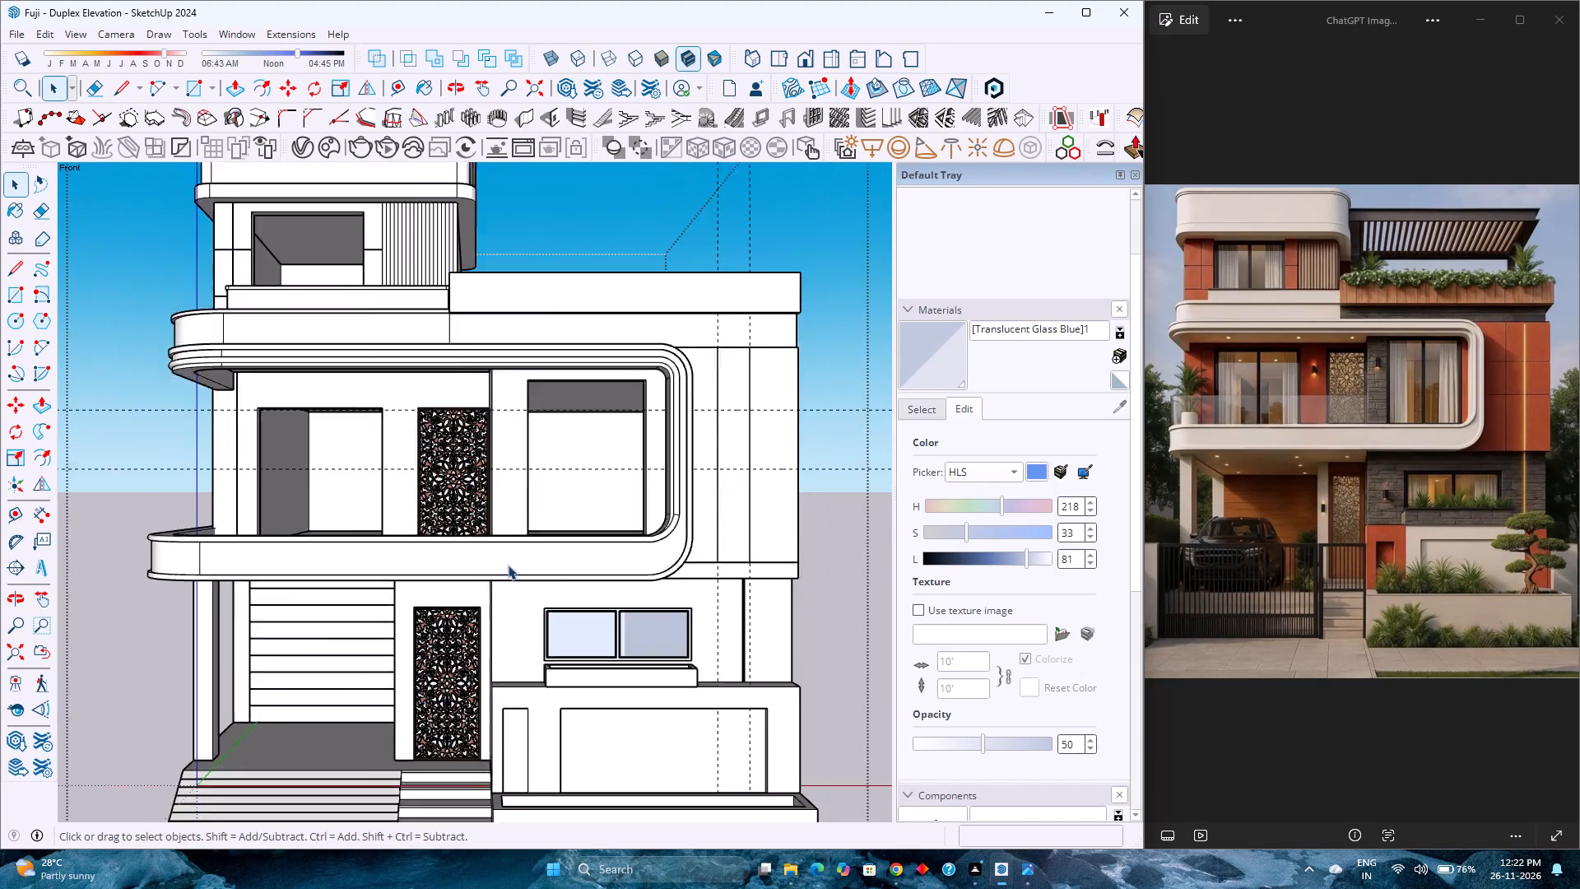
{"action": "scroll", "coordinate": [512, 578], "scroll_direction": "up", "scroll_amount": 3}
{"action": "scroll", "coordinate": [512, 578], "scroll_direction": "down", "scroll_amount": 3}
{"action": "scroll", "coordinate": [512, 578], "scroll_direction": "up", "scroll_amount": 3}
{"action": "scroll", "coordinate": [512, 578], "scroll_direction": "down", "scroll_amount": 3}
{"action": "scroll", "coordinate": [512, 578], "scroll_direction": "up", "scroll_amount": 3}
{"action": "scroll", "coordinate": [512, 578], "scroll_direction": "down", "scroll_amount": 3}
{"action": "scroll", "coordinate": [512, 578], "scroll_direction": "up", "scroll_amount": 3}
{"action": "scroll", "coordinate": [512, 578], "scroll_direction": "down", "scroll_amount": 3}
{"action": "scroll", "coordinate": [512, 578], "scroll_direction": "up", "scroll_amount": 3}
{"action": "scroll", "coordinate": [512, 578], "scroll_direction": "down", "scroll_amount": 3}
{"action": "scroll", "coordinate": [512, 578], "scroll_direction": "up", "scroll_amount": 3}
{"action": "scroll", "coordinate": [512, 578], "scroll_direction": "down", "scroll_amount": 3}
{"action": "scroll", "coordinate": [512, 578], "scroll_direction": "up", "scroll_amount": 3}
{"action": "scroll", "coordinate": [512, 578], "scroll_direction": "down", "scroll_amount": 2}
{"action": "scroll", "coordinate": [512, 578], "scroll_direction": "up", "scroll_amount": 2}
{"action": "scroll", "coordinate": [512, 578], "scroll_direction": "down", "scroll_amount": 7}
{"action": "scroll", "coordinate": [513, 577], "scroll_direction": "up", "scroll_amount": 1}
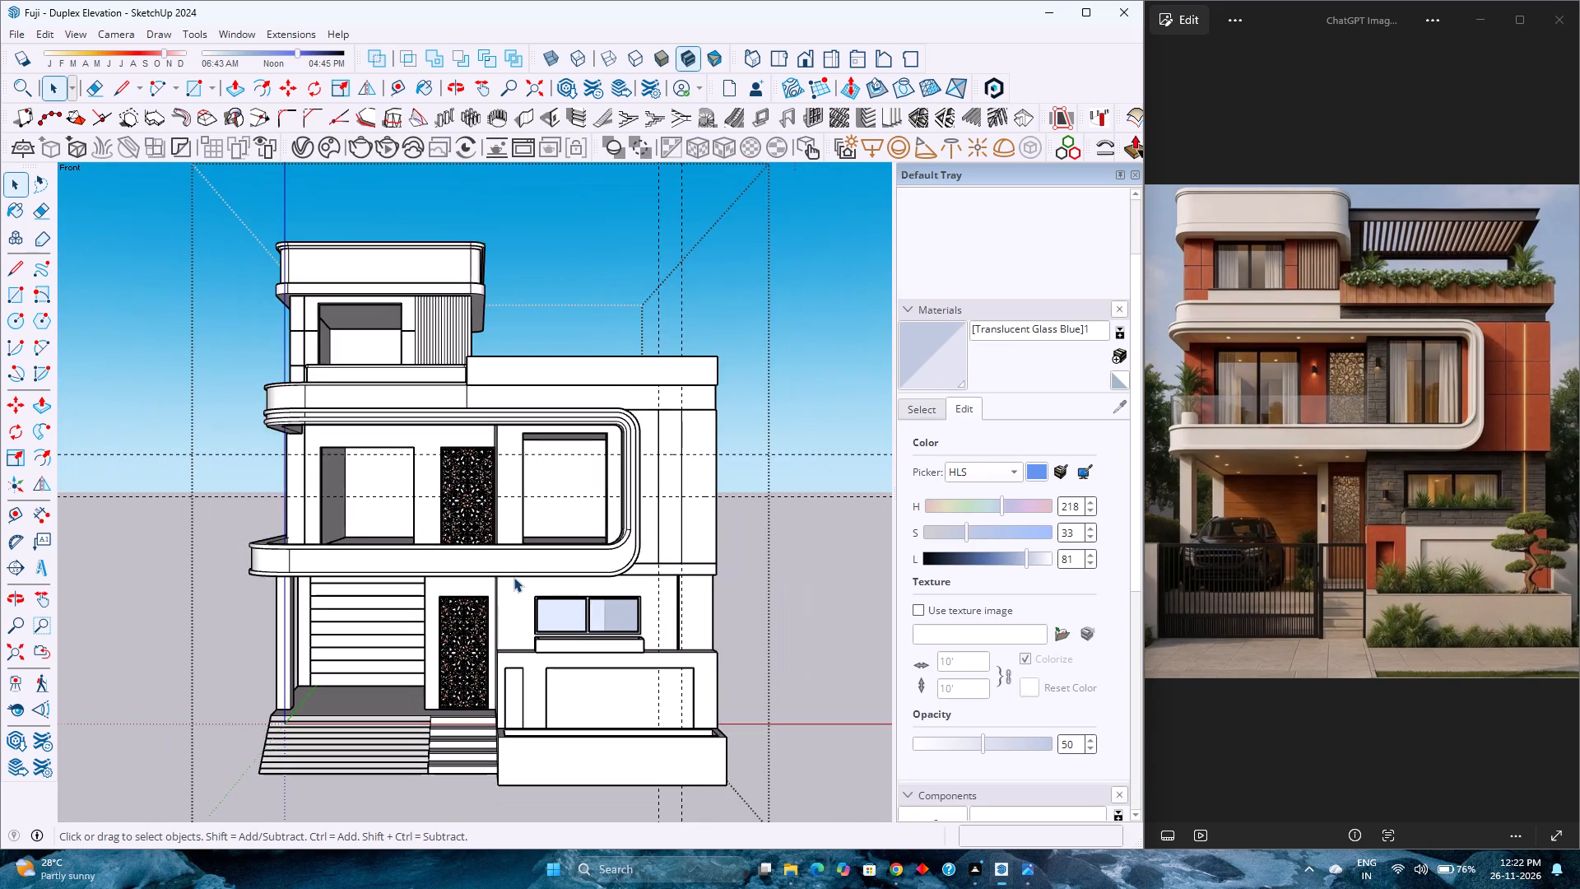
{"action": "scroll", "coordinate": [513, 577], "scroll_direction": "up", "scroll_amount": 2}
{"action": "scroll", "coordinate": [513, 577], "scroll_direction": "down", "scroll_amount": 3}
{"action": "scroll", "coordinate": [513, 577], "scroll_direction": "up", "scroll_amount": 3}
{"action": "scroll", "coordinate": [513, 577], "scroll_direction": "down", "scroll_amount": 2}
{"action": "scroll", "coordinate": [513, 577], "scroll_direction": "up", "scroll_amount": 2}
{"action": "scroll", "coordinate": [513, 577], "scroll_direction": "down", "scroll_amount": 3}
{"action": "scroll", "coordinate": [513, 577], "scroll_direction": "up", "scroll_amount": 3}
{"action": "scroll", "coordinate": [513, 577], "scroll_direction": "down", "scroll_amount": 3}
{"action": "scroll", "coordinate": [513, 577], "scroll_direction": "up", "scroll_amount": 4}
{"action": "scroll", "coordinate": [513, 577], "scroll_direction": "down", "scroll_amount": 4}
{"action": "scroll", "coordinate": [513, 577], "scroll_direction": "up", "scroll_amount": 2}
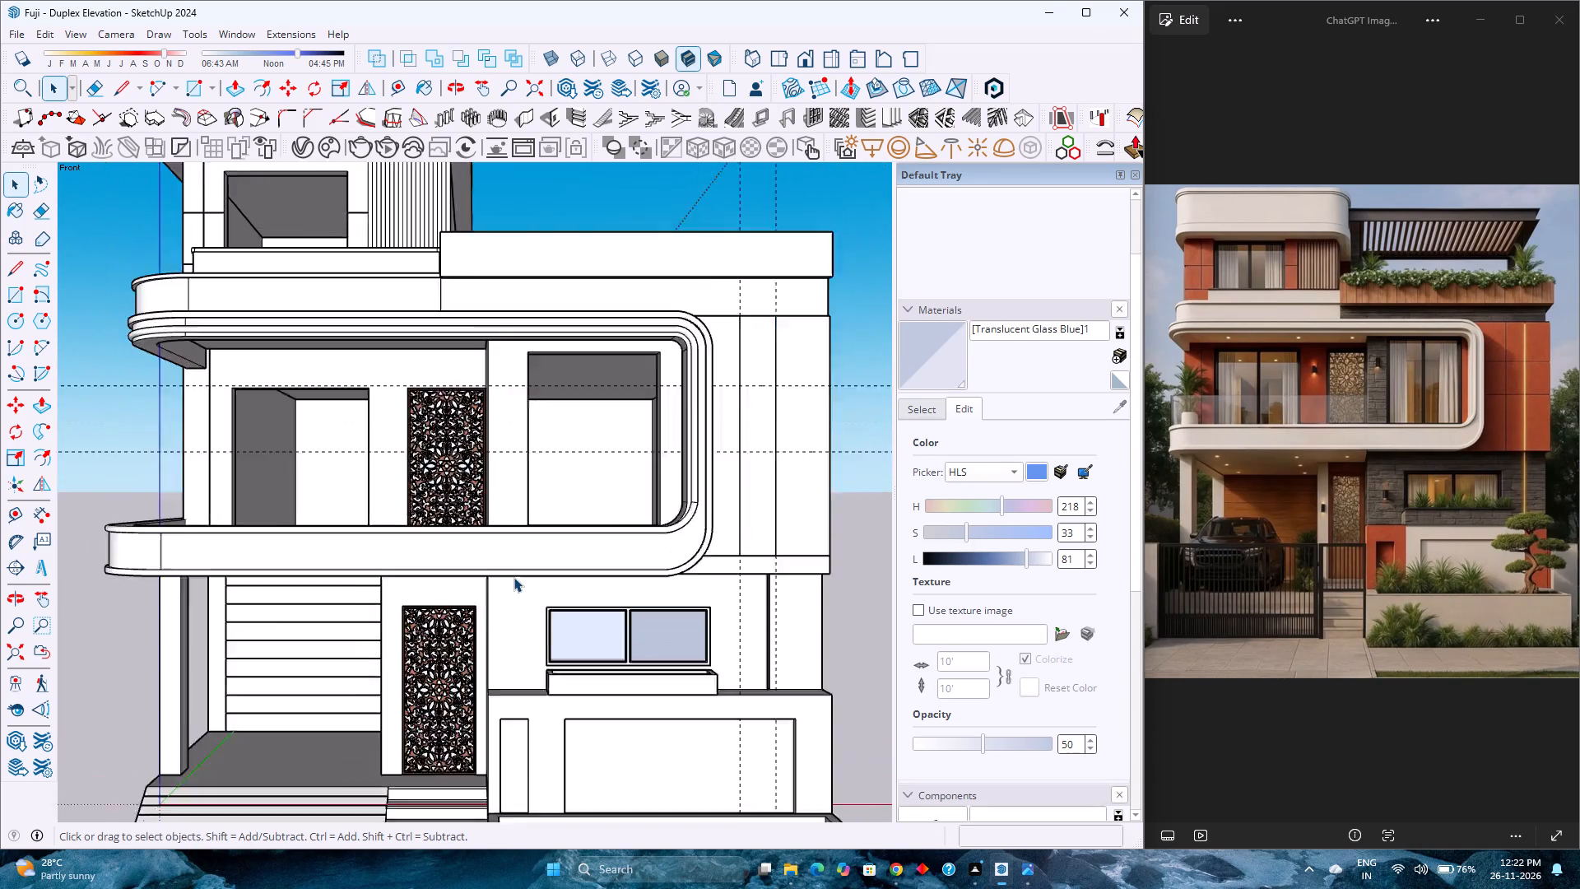
Examine the whole duplex from the front and from angled views on both sides, comparing it with the reference image.
{"action": "scroll", "coordinate": [513, 577], "scroll_direction": "up", "scroll_amount": 2}
{"action": "scroll", "coordinate": [513, 577], "scroll_direction": "down", "scroll_amount": 3}
{"action": "scroll", "coordinate": [507, 579], "scroll_direction": "up", "scroll_amount": 3}
{"action": "scroll", "coordinate": [507, 579], "scroll_direction": "down", "scroll_amount": 3}
{"action": "scroll", "coordinate": [507, 579], "scroll_direction": "up", "scroll_amount": 4}
{"action": "scroll", "coordinate": [507, 579], "scroll_direction": "down", "scroll_amount": 4}
{"action": "scroll", "coordinate": [507, 579], "scroll_direction": "up", "scroll_amount": 3}
{"action": "scroll", "coordinate": [507, 579], "scroll_direction": "down", "scroll_amount": 3}
{"action": "scroll", "coordinate": [507, 579], "scroll_direction": "up", "scroll_amount": 3}
{"action": "scroll", "coordinate": [507, 578], "scroll_direction": "down", "scroll_amount": 2}
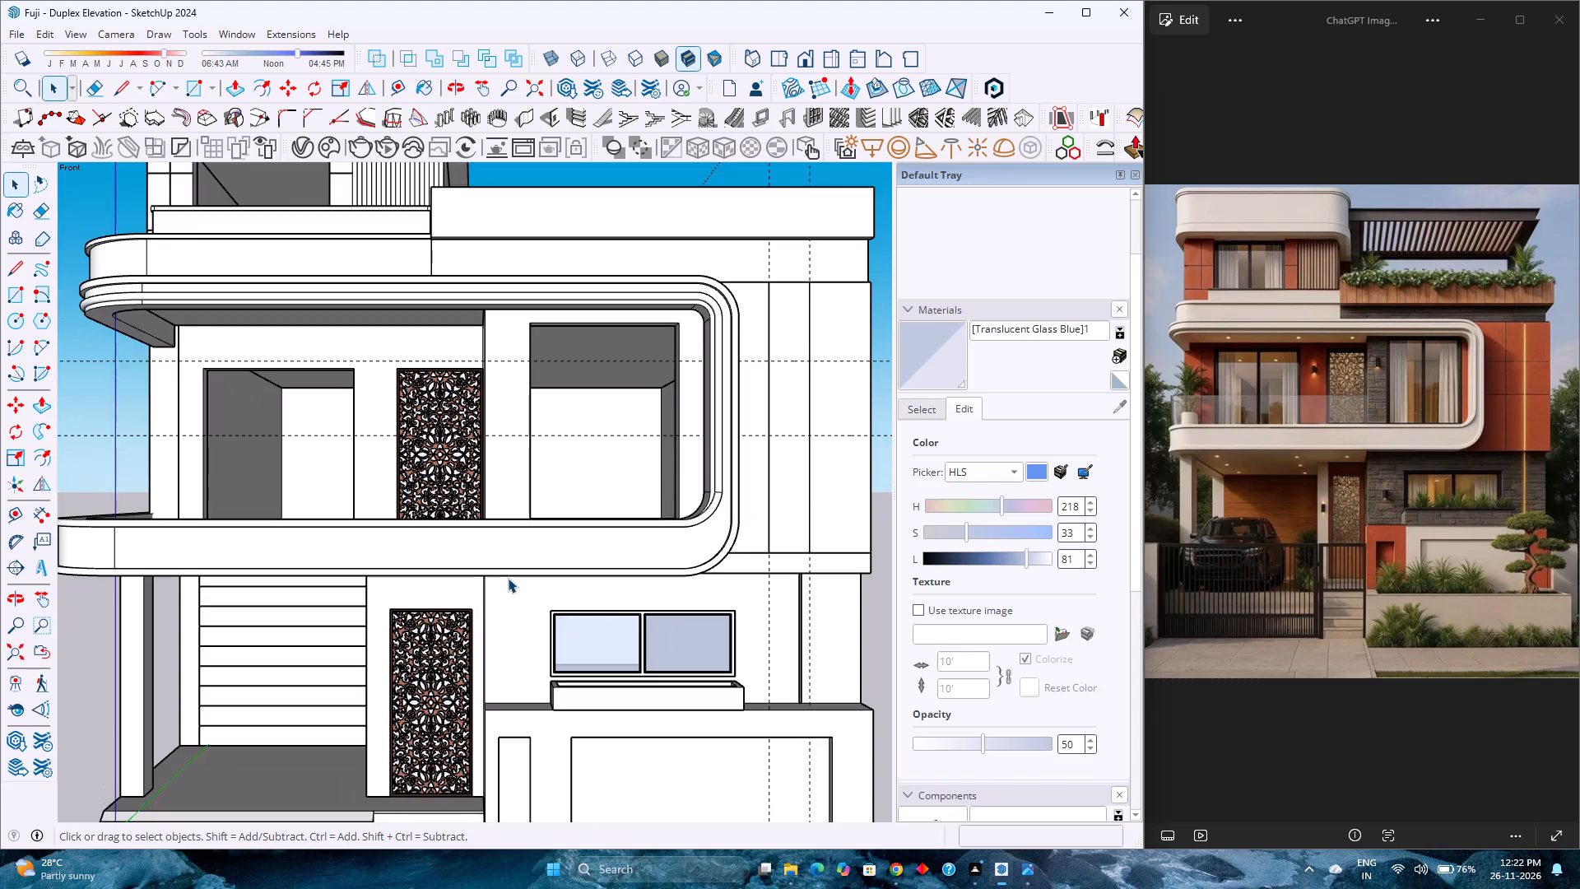
{"action": "scroll", "coordinate": [508, 578], "scroll_direction": "down", "scroll_amount": 6}
{"action": "middle_click_drag", "start_coordinate": [532, 577], "coordinate": [438, 579]}
{"action": "middle_click", "coordinate": [438, 579]}
{"action": "scroll", "coordinate": [434, 575], "scroll_direction": "down", "scroll_amount": 5}
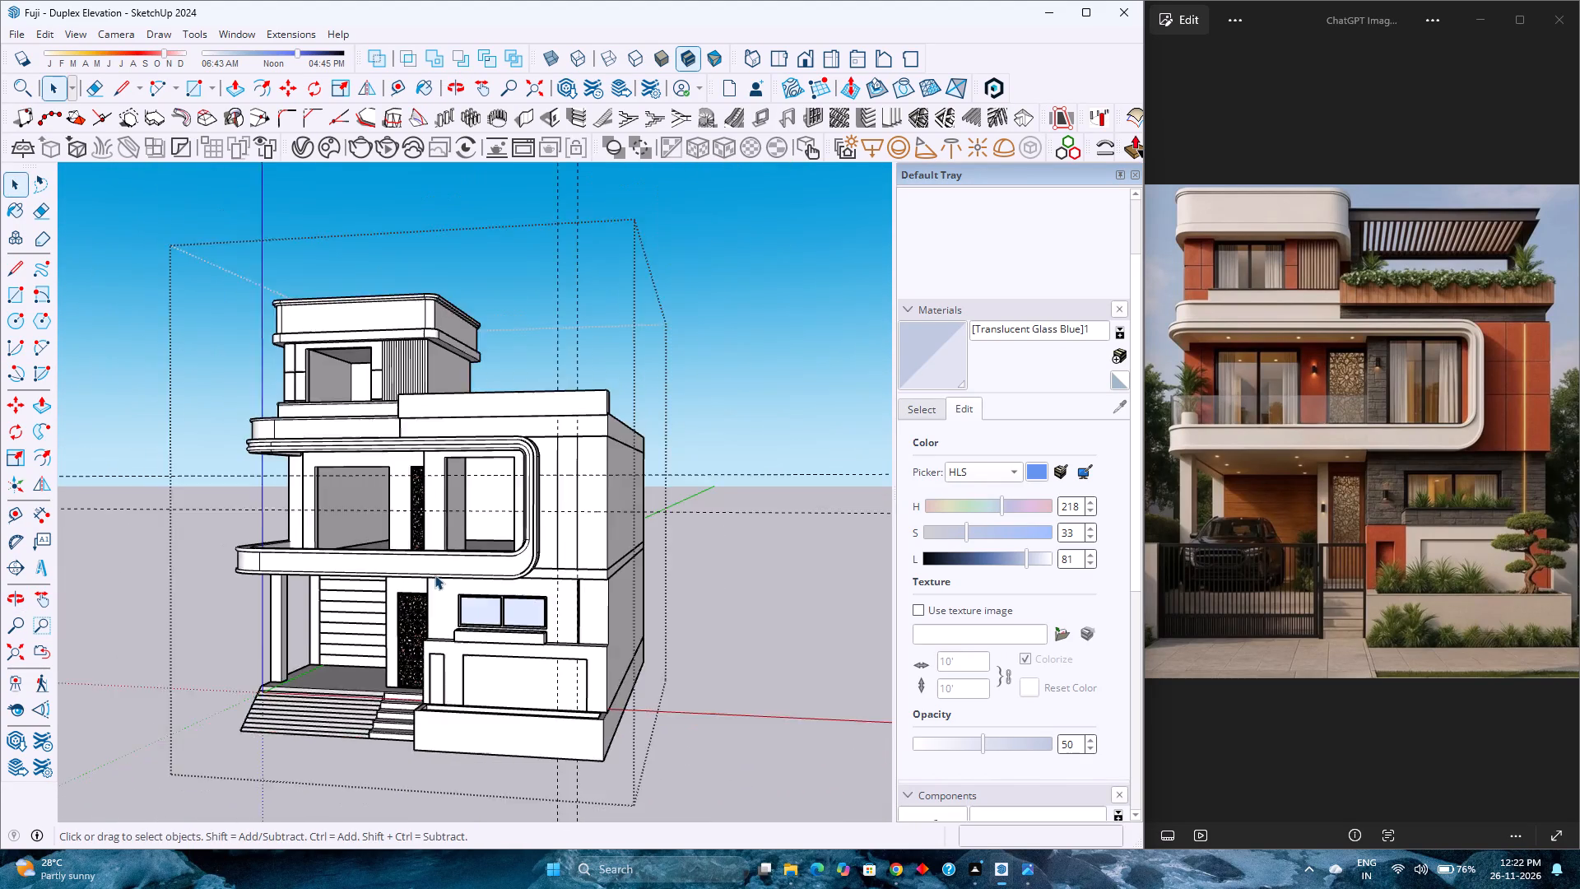
{"action": "middle_click_drag", "start_coordinate": [434, 575], "coordinate": [625, 573]}
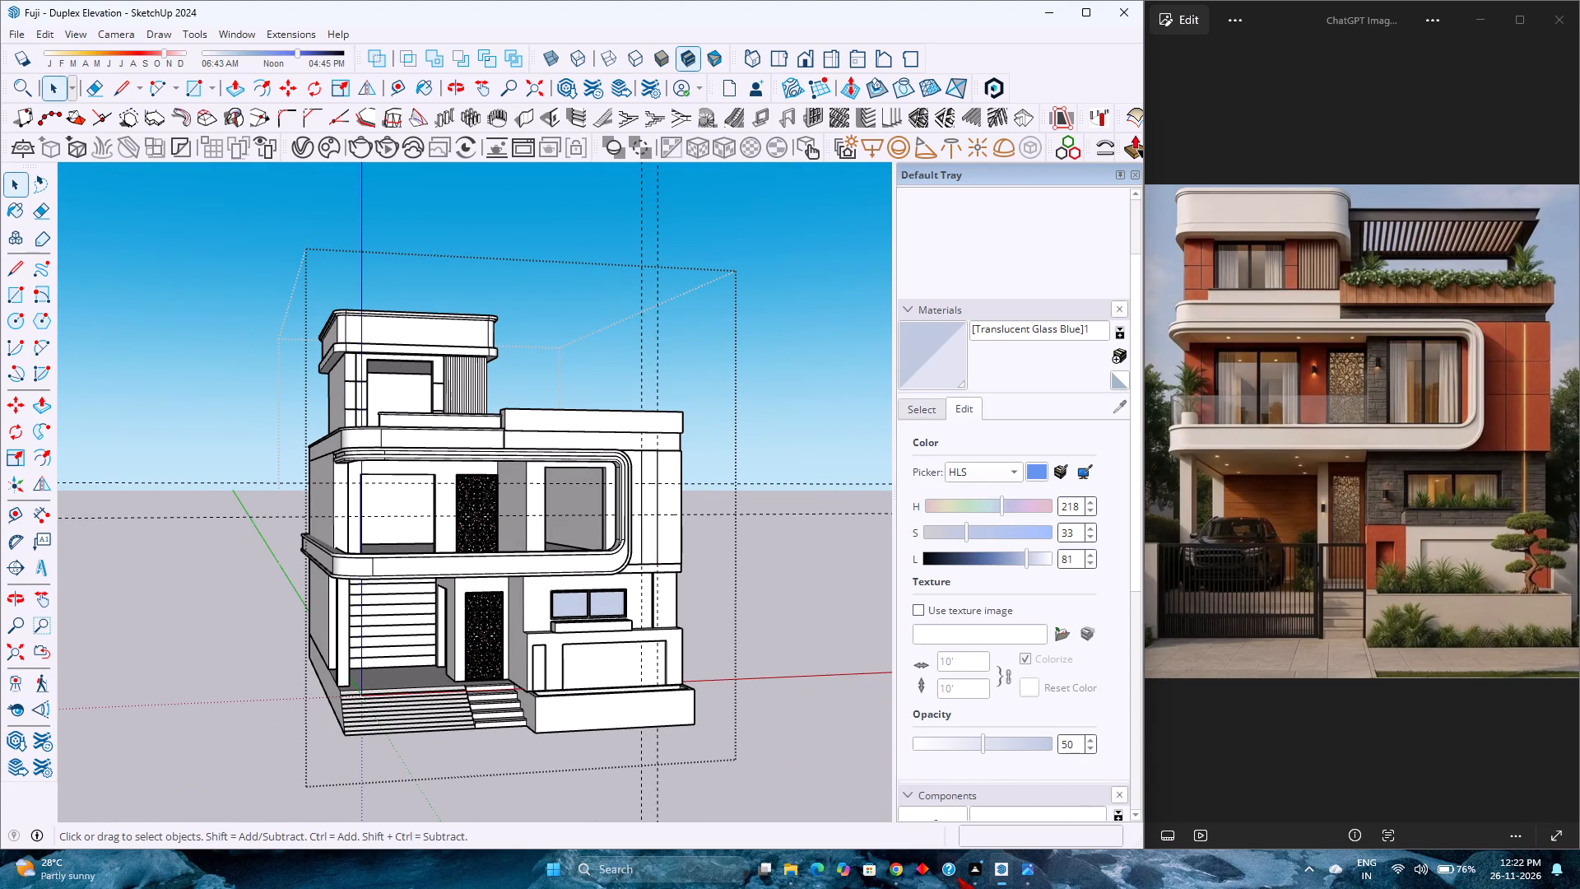
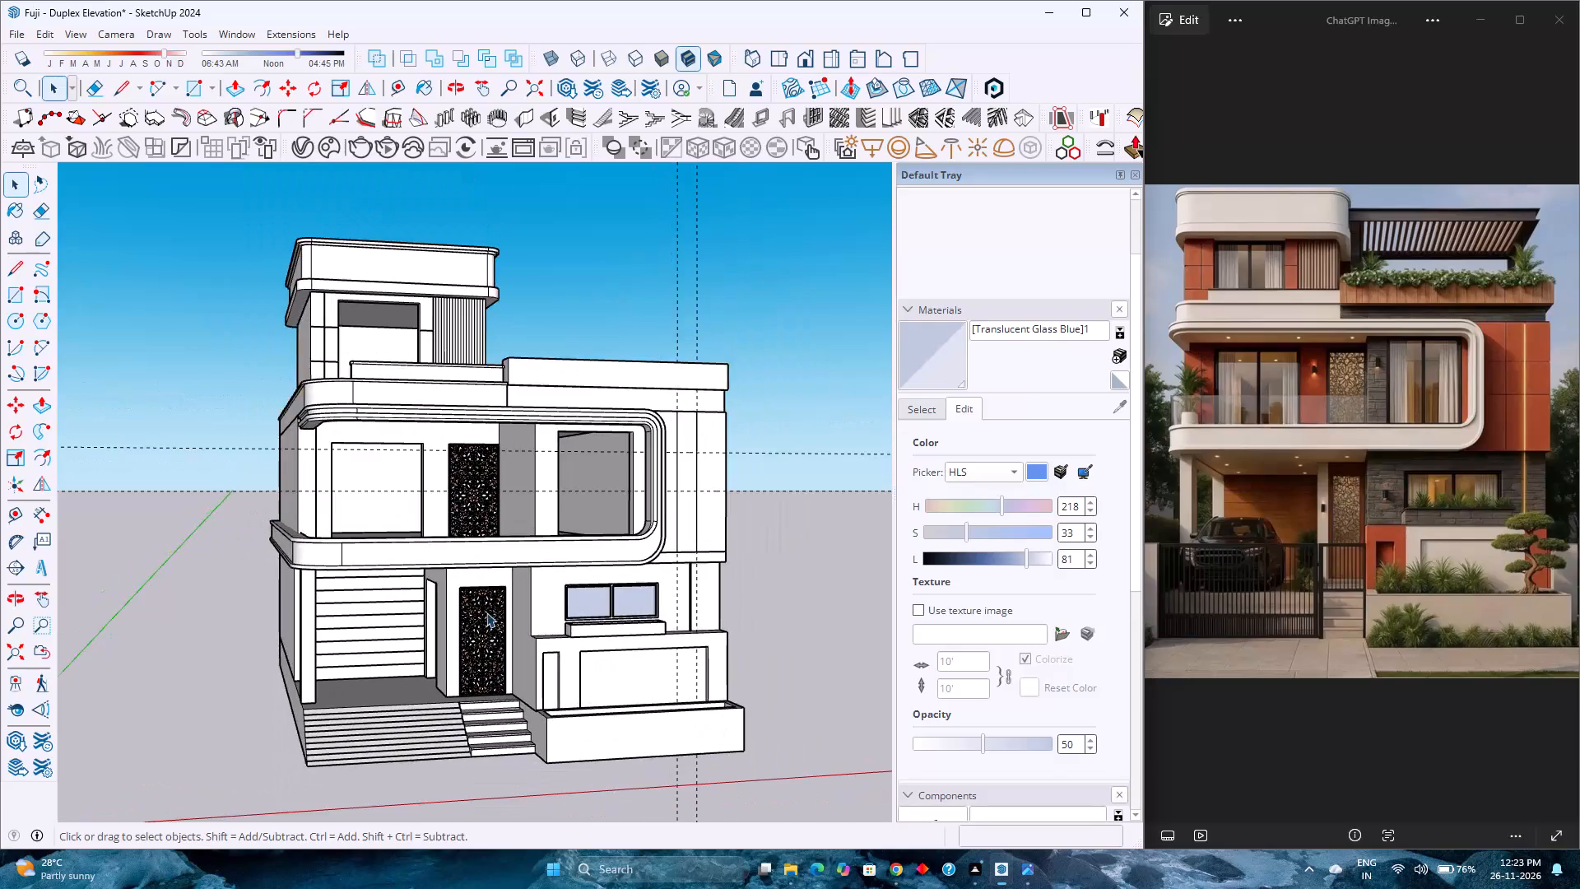
Examine the duplex from the front and from the side-wall corner, comparing its massing and openings with the reference image.
{"action": "middle_click_drag", "start_coordinate": [524, 606], "coordinate": [358, 617]}
{"action": "middle_click", "coordinate": [357, 617]}
{"action": "scroll", "coordinate": [357, 617], "scroll_direction": "up", "scroll_amount": 1}
{"action": "scroll", "coordinate": [357, 617], "scroll_direction": "down", "scroll_amount": 3}
{"action": "scroll", "coordinate": [357, 617], "scroll_direction": "up", "scroll_amount": 3}
{"action": "scroll", "coordinate": [357, 617], "scroll_direction": "down", "scroll_amount": 4}
{"action": "scroll", "coordinate": [357, 617], "scroll_direction": "up", "scroll_amount": 3}
{"action": "scroll", "coordinate": [357, 617], "scroll_direction": "down", "scroll_amount": 3}
{"action": "scroll", "coordinate": [357, 617], "scroll_direction": "up", "scroll_amount": 2}
{"action": "scroll", "coordinate": [357, 617], "scroll_direction": "down", "scroll_amount": 3}
{"action": "scroll", "coordinate": [357, 617], "scroll_direction": "up", "scroll_amount": 4}
{"action": "scroll", "coordinate": [357, 617], "scroll_direction": "down", "scroll_amount": 3}
{"action": "scroll", "coordinate": [357, 617], "scroll_direction": "up", "scroll_amount": 4}
{"action": "scroll", "coordinate": [357, 617], "scroll_direction": "down", "scroll_amount": 4}
{"action": "scroll", "coordinate": [357, 617], "scroll_direction": "up", "scroll_amount": 4}
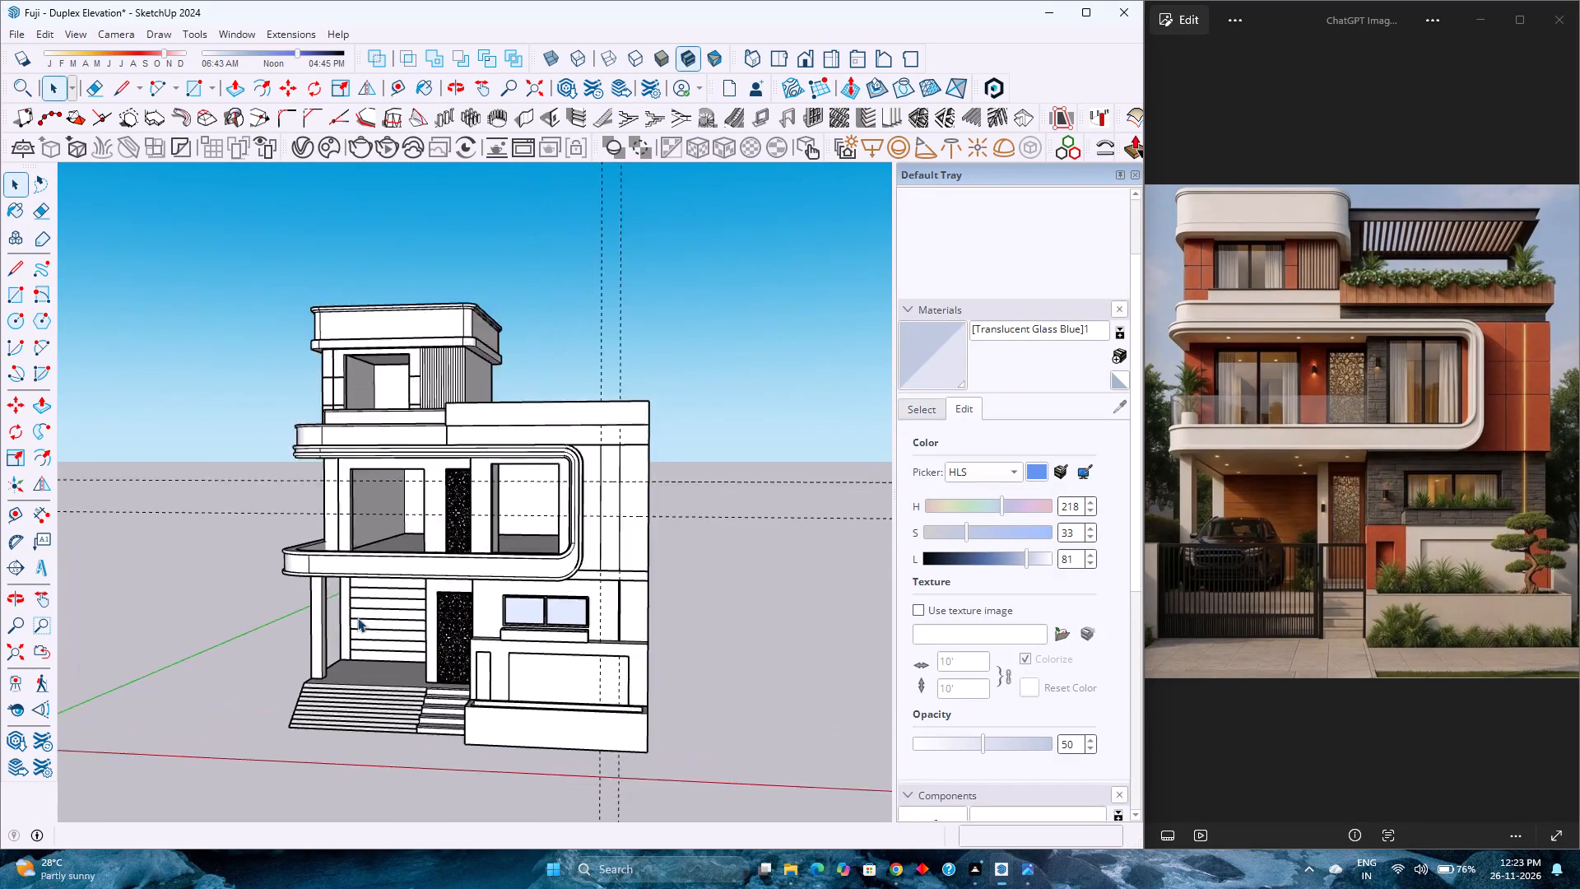
{"action": "scroll", "coordinate": [357, 617], "scroll_direction": "down", "scroll_amount": 3}
{"action": "scroll", "coordinate": [357, 617], "scroll_direction": "up", "scroll_amount": 3}
{"action": "scroll", "coordinate": [357, 617], "scroll_direction": "down", "scroll_amount": 4}
{"action": "scroll", "coordinate": [357, 617], "scroll_direction": "up", "scroll_amount": 3}
{"action": "scroll", "coordinate": [357, 617], "scroll_direction": "down", "scroll_amount": 3}
{"action": "scroll", "coordinate": [357, 617], "scroll_direction": "up", "scroll_amount": 4}
{"action": "scroll", "coordinate": [357, 617], "scroll_direction": "down", "scroll_amount": 3}
{"action": "scroll", "coordinate": [357, 617], "scroll_direction": "up", "scroll_amount": 3}
{"action": "scroll", "coordinate": [358, 616], "scroll_direction": "down", "scroll_amount": 1}
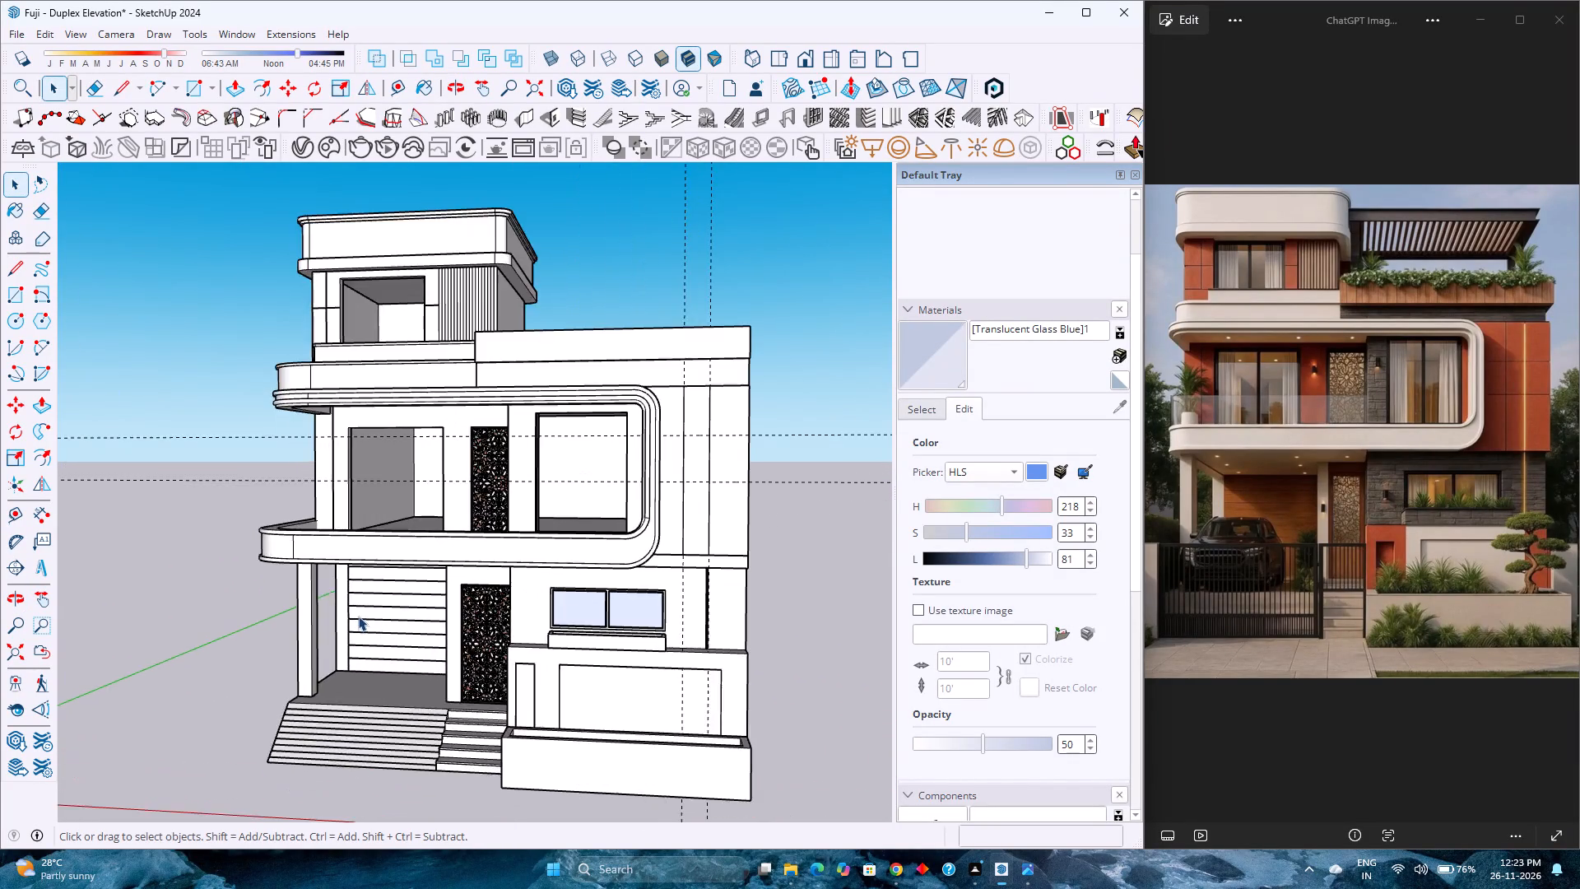
{"action": "scroll", "coordinate": [358, 616], "scroll_direction": "down", "scroll_amount": 2}
{"action": "scroll", "coordinate": [358, 616], "scroll_direction": "up", "scroll_amount": 2}
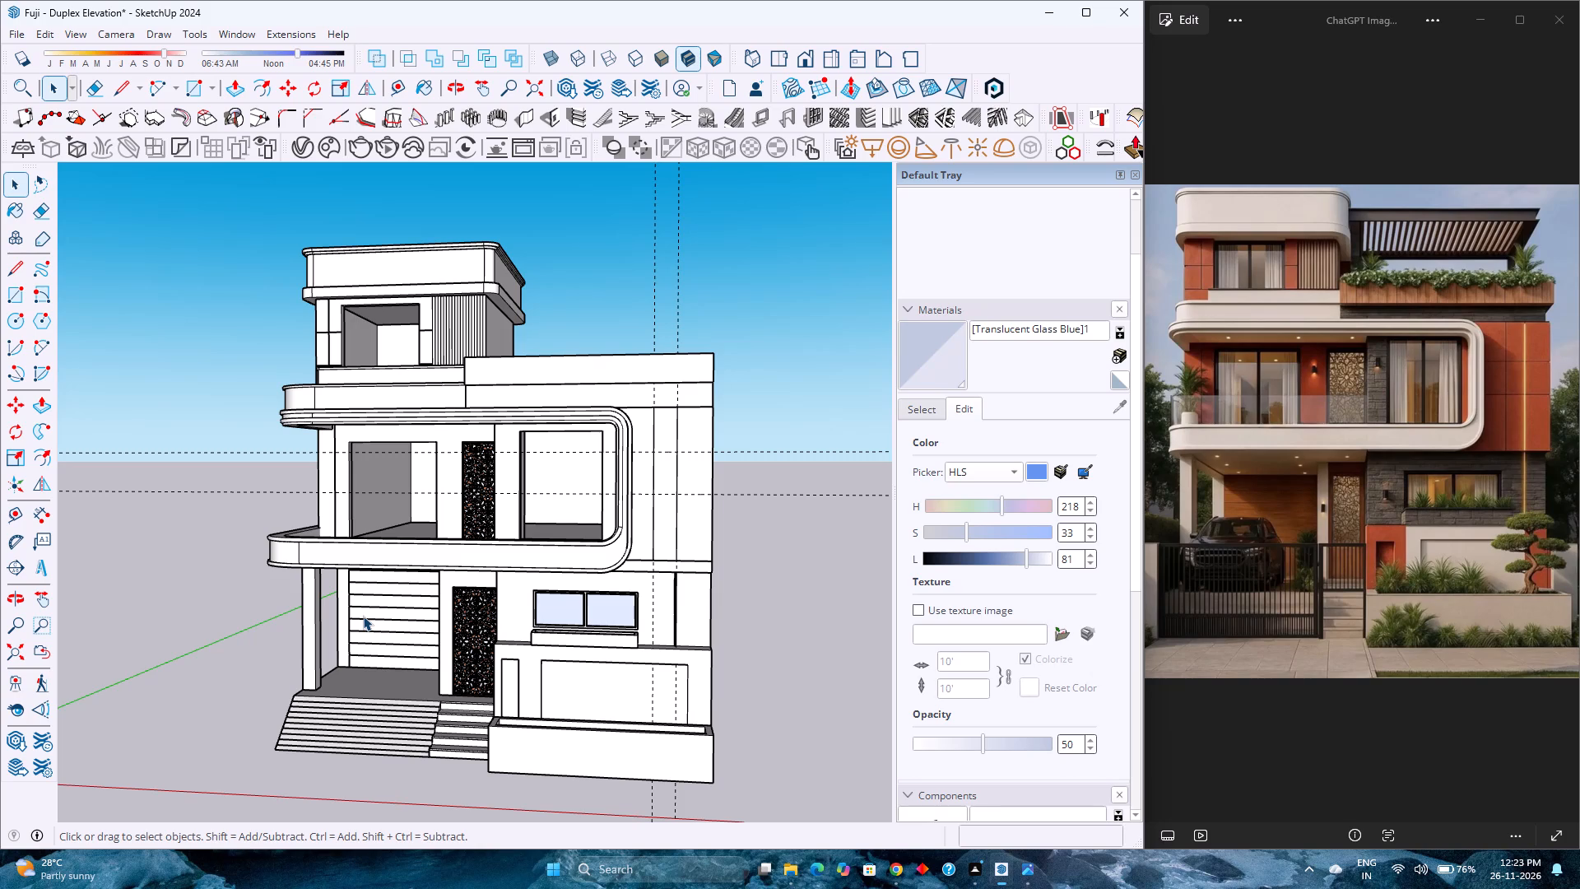
{"action": "scroll", "coordinate": [364, 616], "scroll_direction": "down", "scroll_amount": 5}
{"action": "middle_click_drag", "start_coordinate": [456, 635], "coordinate": [265, 620]}
{"action": "middle_click", "coordinate": [265, 620]}
{"action": "scroll", "coordinate": [265, 620], "scroll_direction": "up", "scroll_amount": 2}
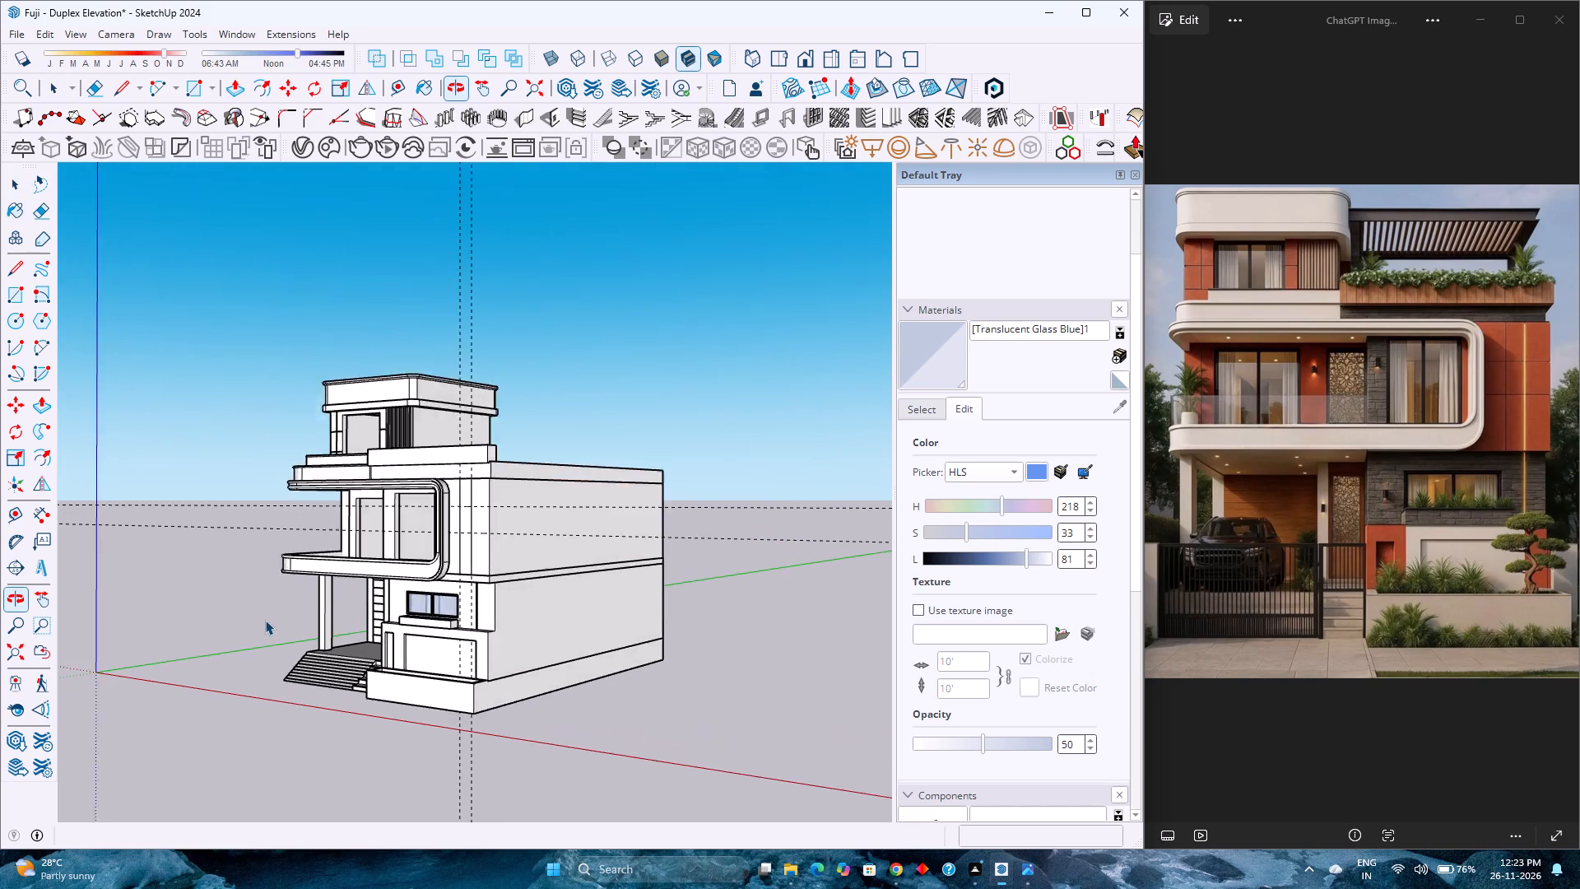
{"action": "scroll", "coordinate": [265, 620], "scroll_direction": "up", "scroll_amount": 2}
{"action": "scroll", "coordinate": [317, 731], "scroll_direction": "up", "scroll_amount": 3}
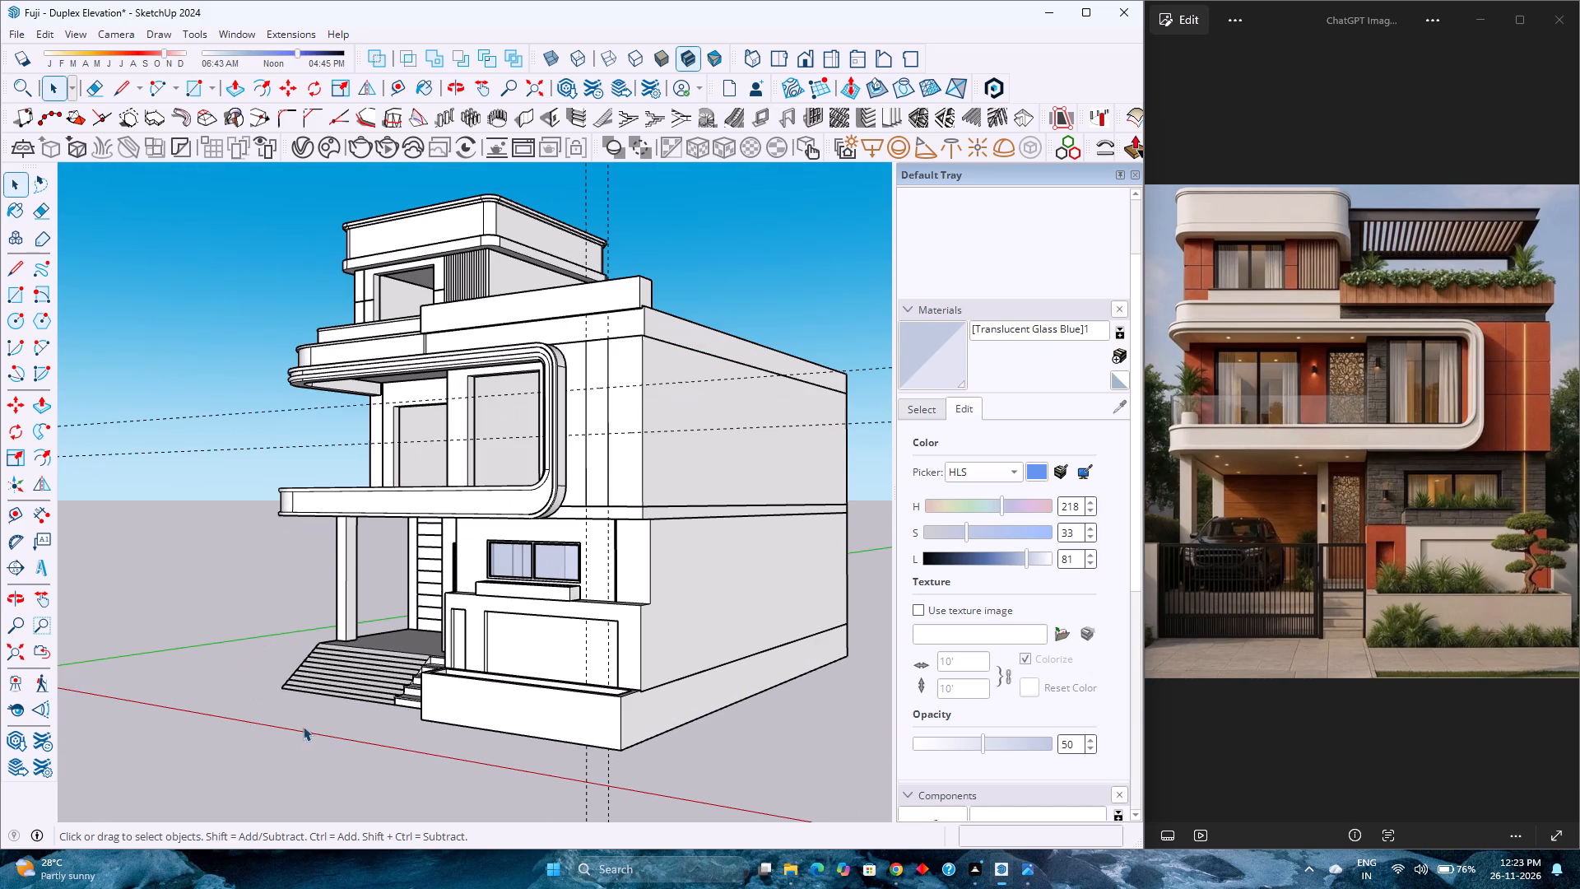
{"action": "scroll", "coordinate": [145, 685], "scroll_direction": "down", "scroll_amount": 2}
{"action": "scroll", "coordinate": [561, 680], "scroll_direction": "up", "scroll_amount": 3}
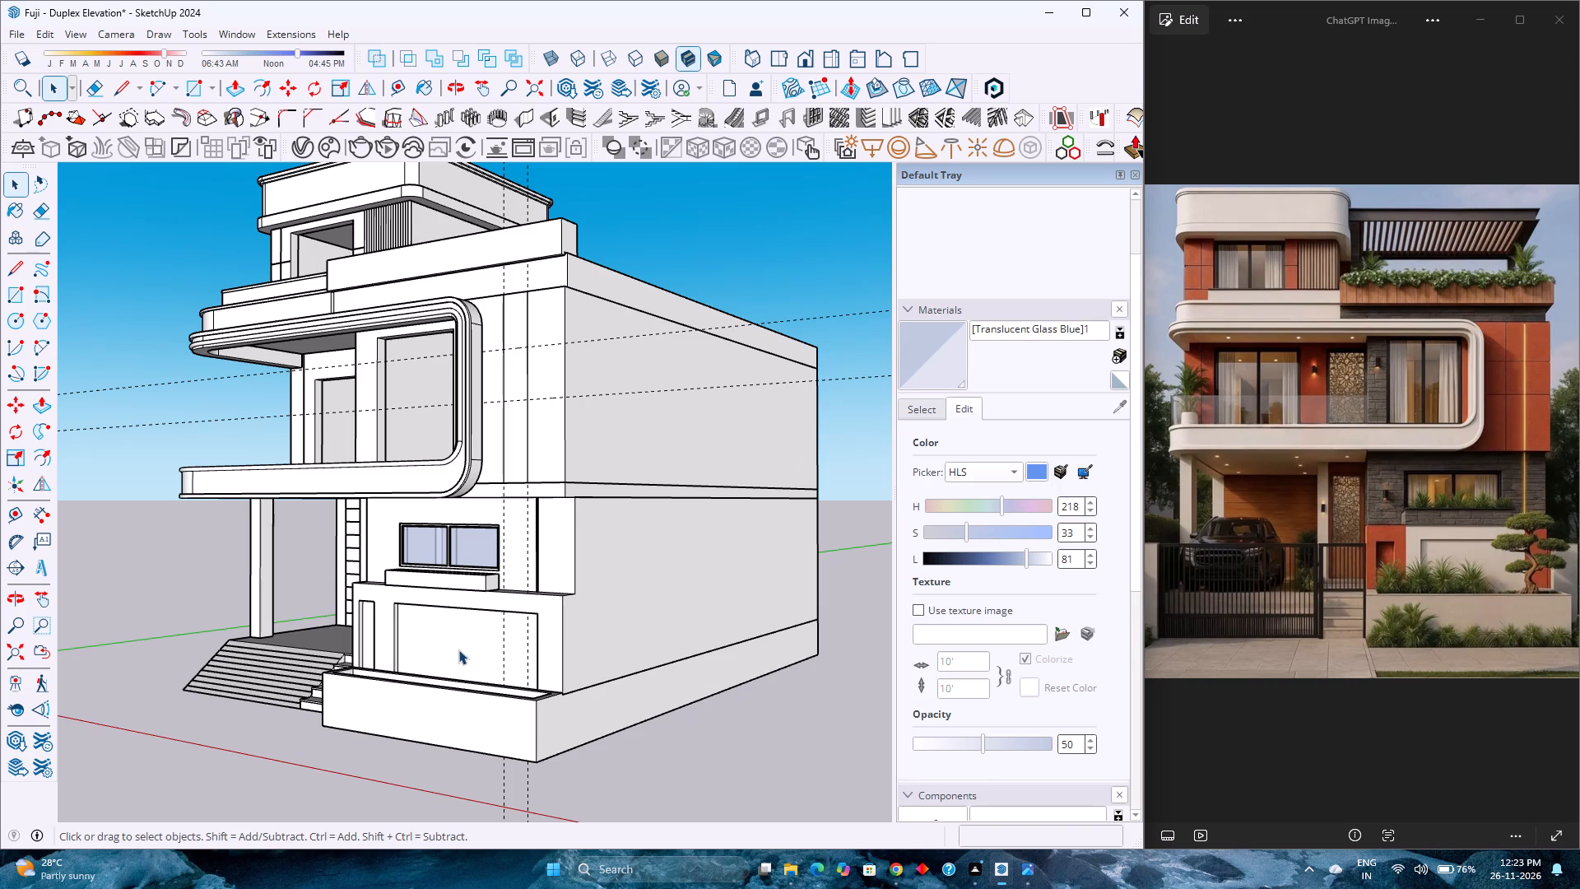
{"action": "scroll", "coordinate": [458, 649], "scroll_direction": "down", "scroll_amount": 2}
{"action": "scroll", "coordinate": [458, 649], "scroll_direction": "up", "scroll_amount": 3}
{"action": "scroll", "coordinate": [458, 649], "scroll_direction": "down", "scroll_amount": 3}
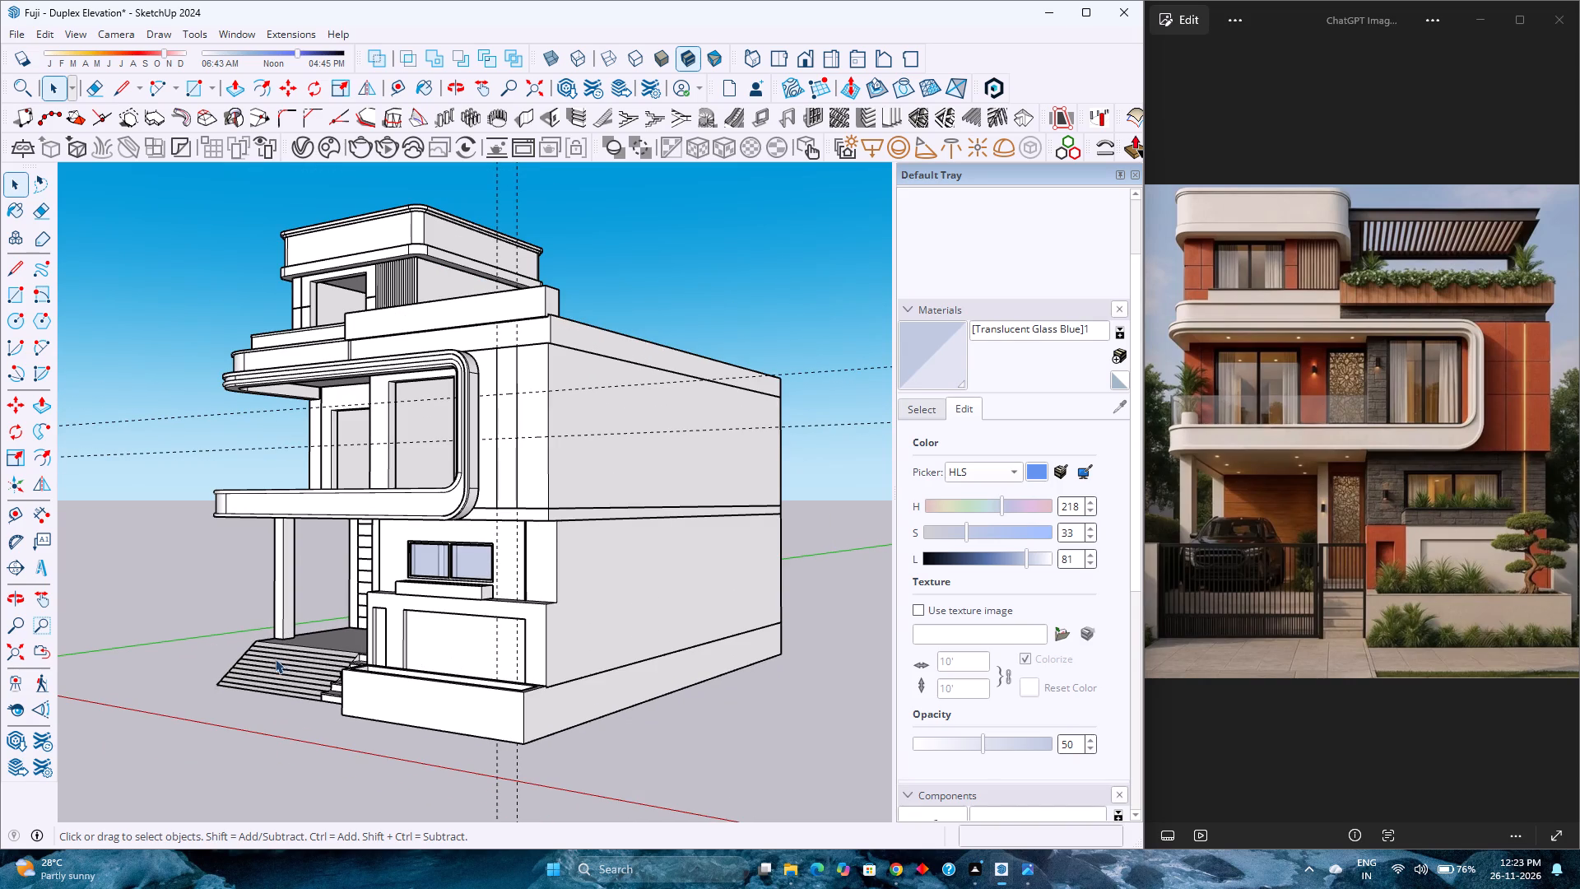
{"action": "scroll", "coordinate": [337, 646], "scroll_direction": "up", "scroll_amount": 3}
{"action": "scroll", "coordinate": [337, 647], "scroll_direction": "down", "scroll_amount": 3}
{"action": "scroll", "coordinate": [338, 648], "scroll_direction": "up", "scroll_amount": 3}
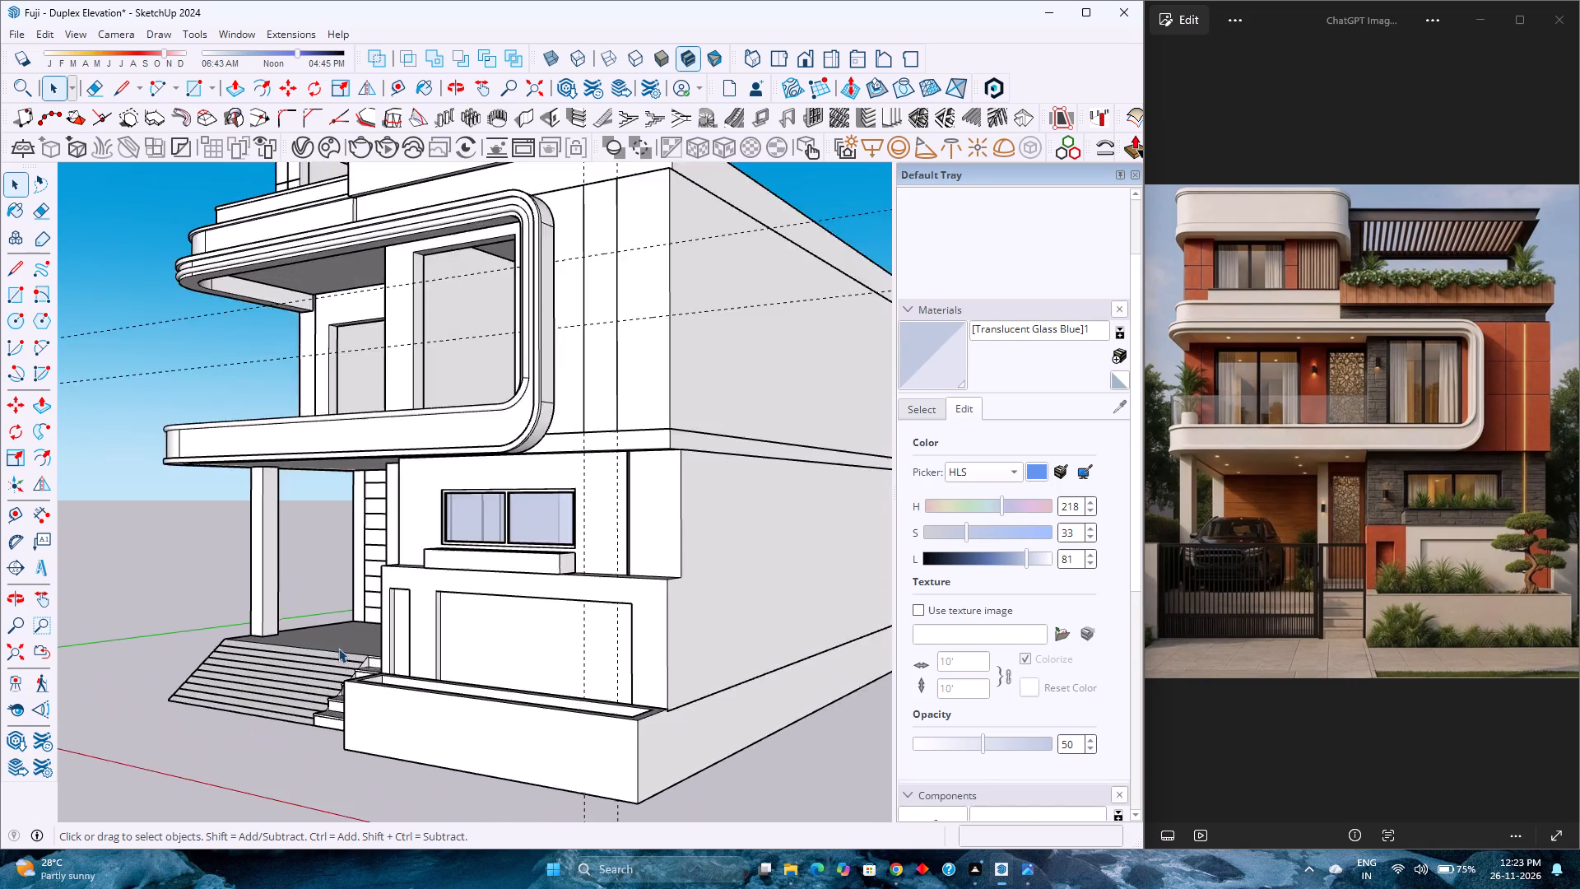
{"action": "scroll", "coordinate": [338, 649], "scroll_direction": "down", "scroll_amount": 3}
{"action": "scroll", "coordinate": [338, 650], "scroll_direction": "up", "scroll_amount": 3}
{"action": "scroll", "coordinate": [337, 651], "scroll_direction": "down", "scroll_amount": 3}
{"action": "scroll", "coordinate": [337, 652], "scroll_direction": "up", "scroll_amount": 4}
{"action": "scroll", "coordinate": [337, 652], "scroll_direction": "down", "scroll_amount": 5}
{"action": "scroll", "coordinate": [337, 652], "scroll_direction": "up", "scroll_amount": 4}
{"action": "scroll", "coordinate": [337, 652], "scroll_direction": "down", "scroll_amount": 2}
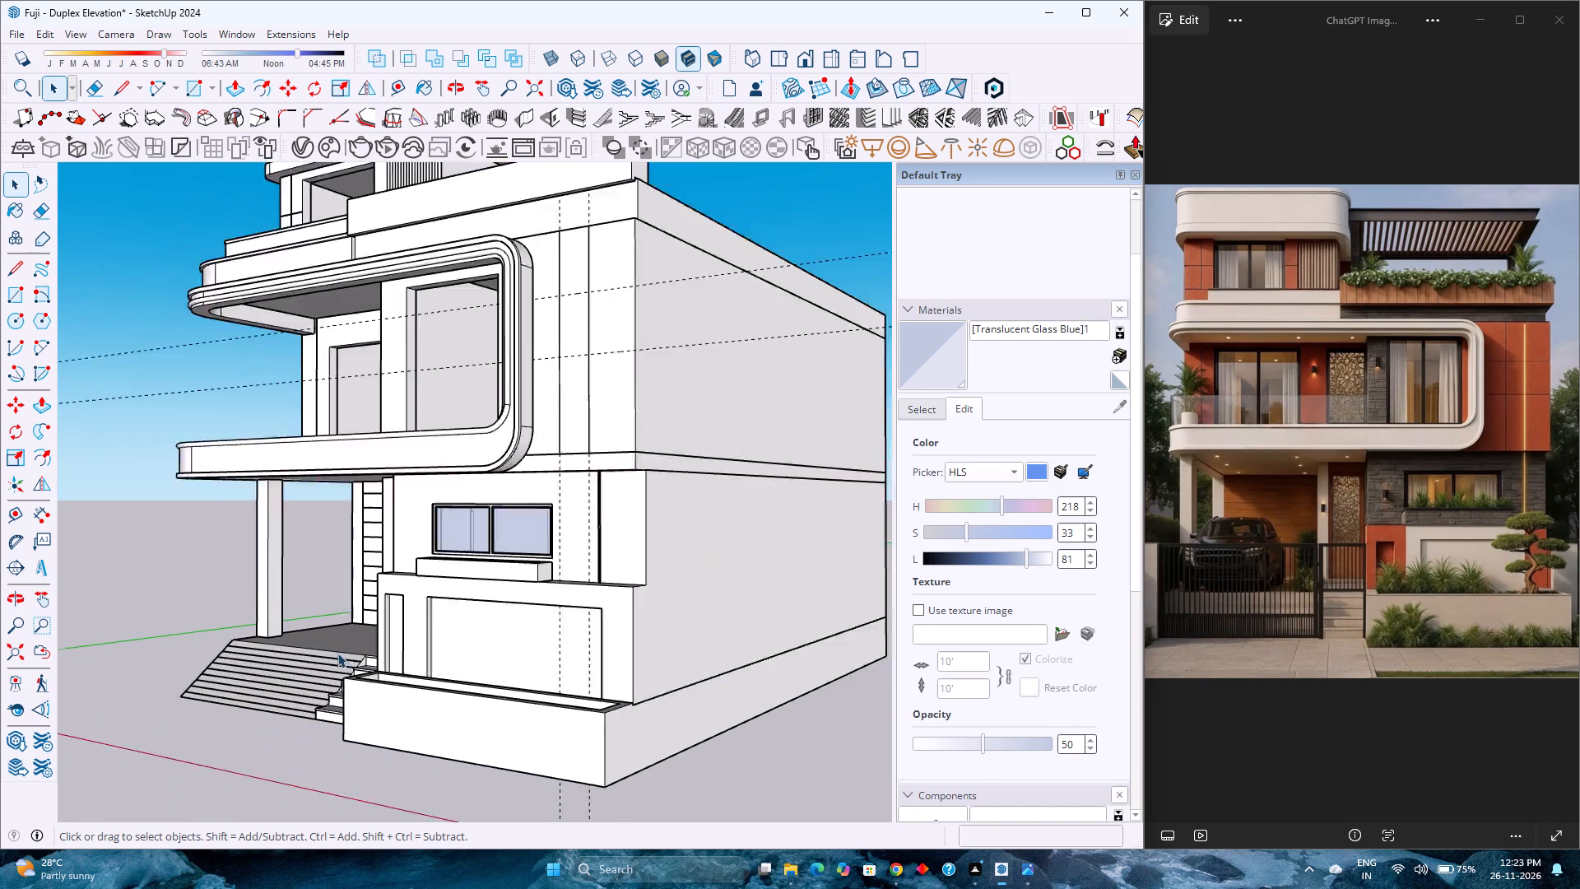
{"action": "scroll", "coordinate": [337, 653], "scroll_direction": "down", "scroll_amount": 2}
{"action": "middle_click_drag", "start_coordinate": [332, 657], "coordinate": [479, 679]}
{"action": "middle_click", "coordinate": [479, 679]}
{"action": "middle_click_drag", "start_coordinate": [472, 679], "coordinate": [327, 667]}
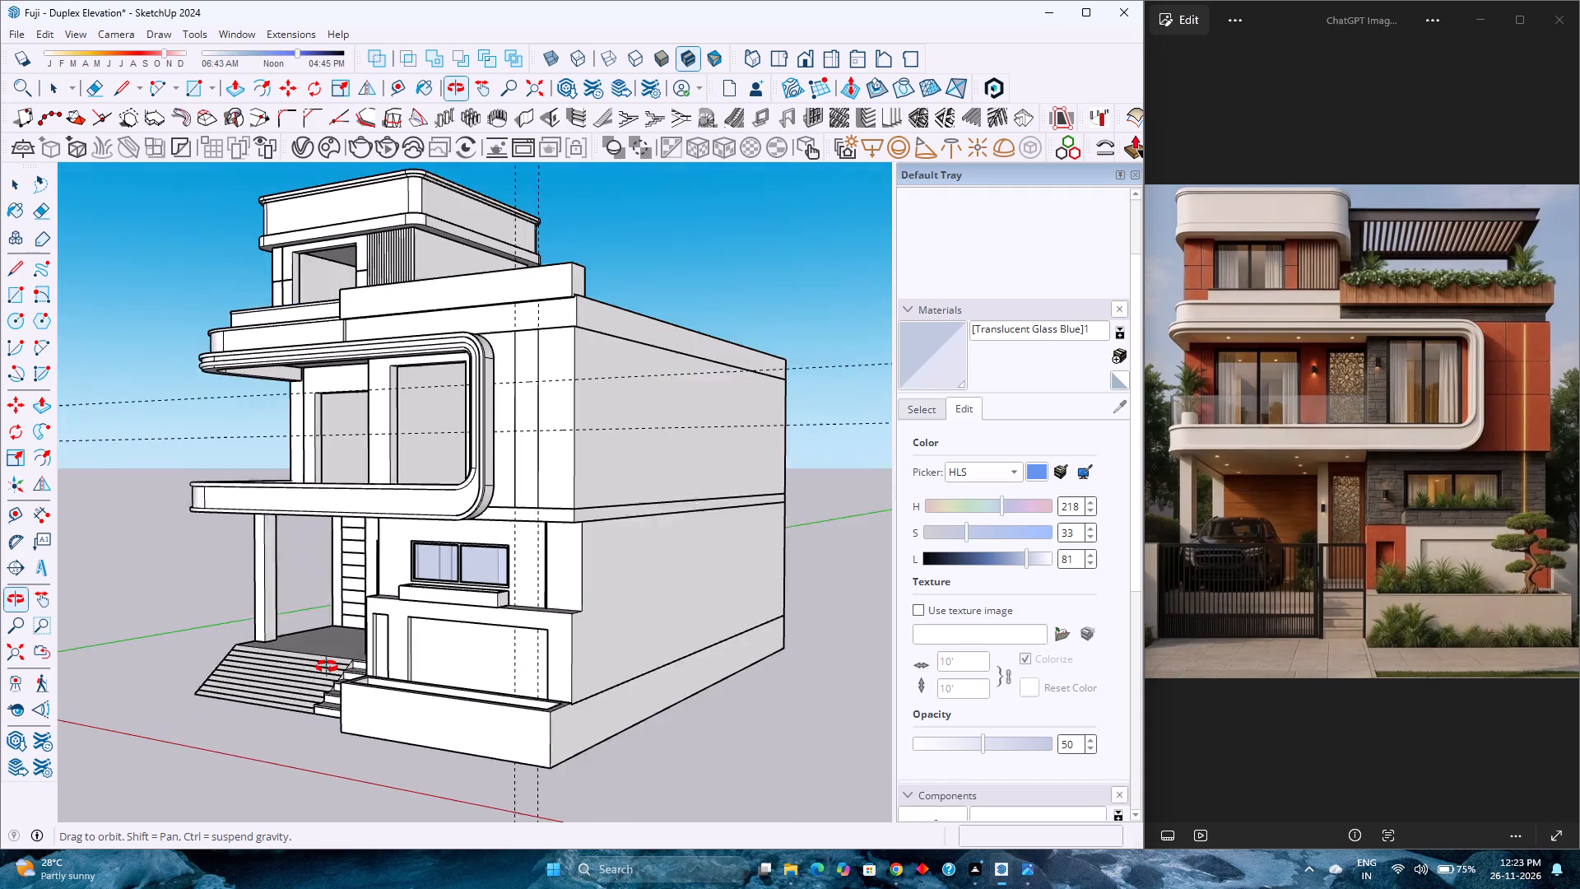
{"action": "middle_click_drag", "start_coordinate": [327, 667], "coordinate": [324, 666]}
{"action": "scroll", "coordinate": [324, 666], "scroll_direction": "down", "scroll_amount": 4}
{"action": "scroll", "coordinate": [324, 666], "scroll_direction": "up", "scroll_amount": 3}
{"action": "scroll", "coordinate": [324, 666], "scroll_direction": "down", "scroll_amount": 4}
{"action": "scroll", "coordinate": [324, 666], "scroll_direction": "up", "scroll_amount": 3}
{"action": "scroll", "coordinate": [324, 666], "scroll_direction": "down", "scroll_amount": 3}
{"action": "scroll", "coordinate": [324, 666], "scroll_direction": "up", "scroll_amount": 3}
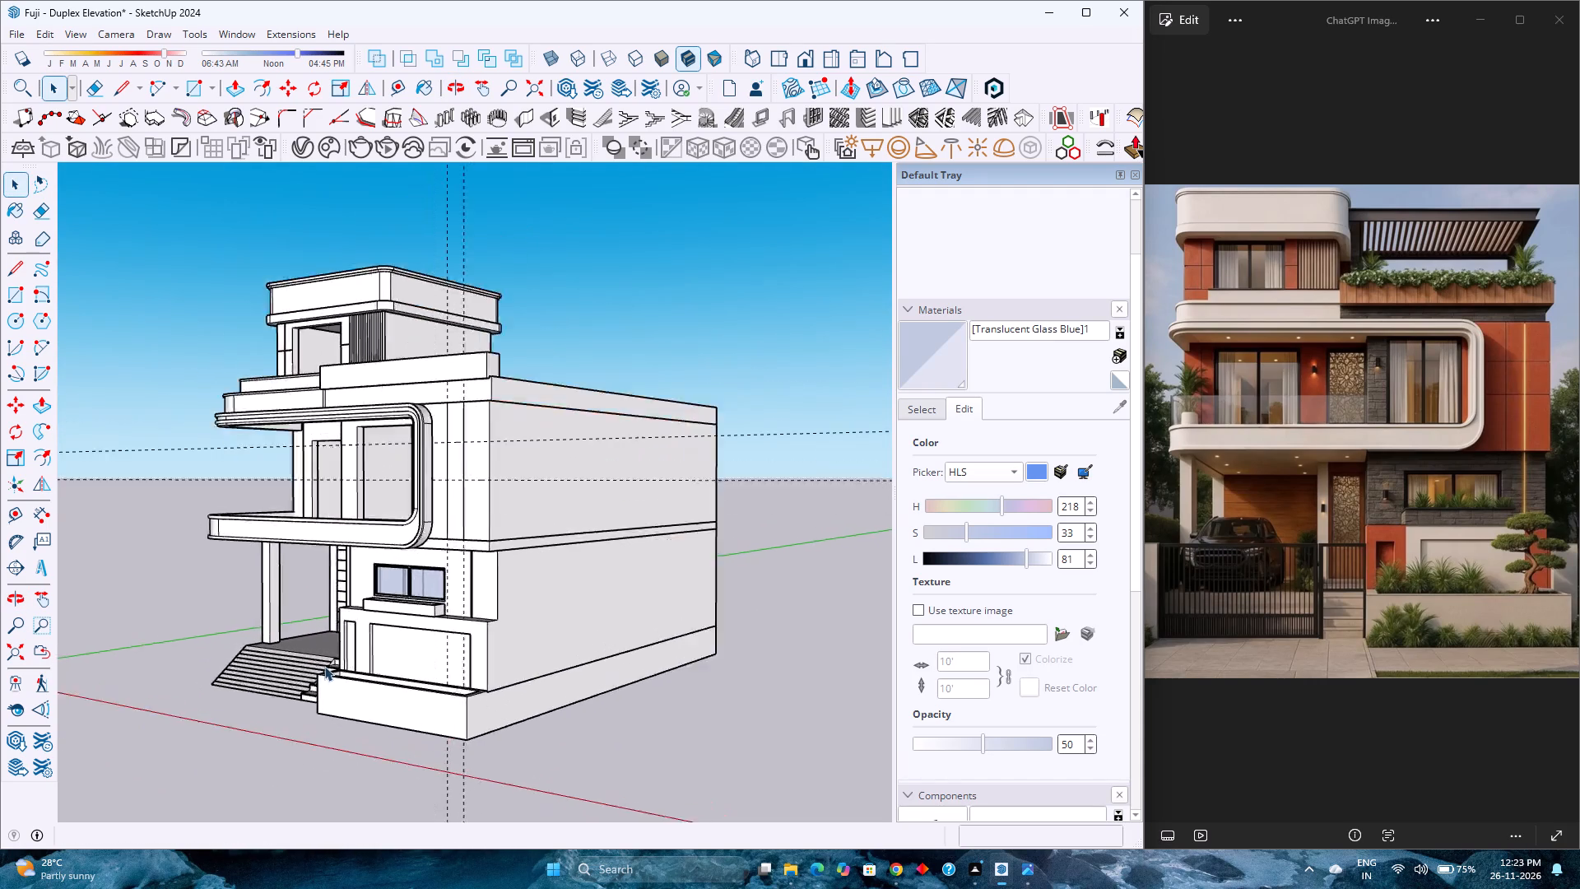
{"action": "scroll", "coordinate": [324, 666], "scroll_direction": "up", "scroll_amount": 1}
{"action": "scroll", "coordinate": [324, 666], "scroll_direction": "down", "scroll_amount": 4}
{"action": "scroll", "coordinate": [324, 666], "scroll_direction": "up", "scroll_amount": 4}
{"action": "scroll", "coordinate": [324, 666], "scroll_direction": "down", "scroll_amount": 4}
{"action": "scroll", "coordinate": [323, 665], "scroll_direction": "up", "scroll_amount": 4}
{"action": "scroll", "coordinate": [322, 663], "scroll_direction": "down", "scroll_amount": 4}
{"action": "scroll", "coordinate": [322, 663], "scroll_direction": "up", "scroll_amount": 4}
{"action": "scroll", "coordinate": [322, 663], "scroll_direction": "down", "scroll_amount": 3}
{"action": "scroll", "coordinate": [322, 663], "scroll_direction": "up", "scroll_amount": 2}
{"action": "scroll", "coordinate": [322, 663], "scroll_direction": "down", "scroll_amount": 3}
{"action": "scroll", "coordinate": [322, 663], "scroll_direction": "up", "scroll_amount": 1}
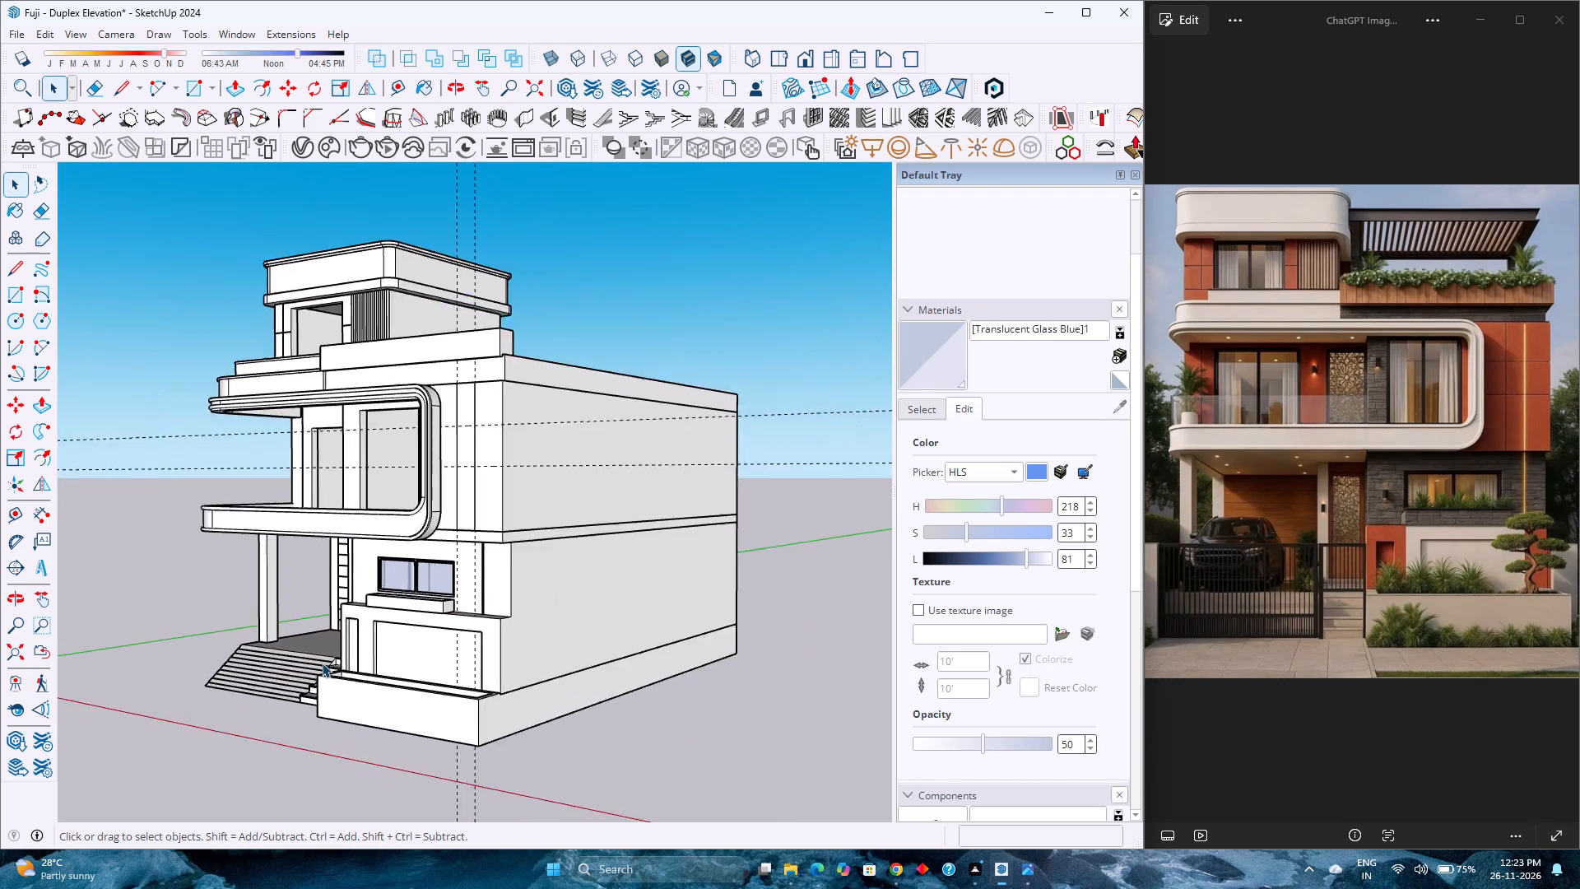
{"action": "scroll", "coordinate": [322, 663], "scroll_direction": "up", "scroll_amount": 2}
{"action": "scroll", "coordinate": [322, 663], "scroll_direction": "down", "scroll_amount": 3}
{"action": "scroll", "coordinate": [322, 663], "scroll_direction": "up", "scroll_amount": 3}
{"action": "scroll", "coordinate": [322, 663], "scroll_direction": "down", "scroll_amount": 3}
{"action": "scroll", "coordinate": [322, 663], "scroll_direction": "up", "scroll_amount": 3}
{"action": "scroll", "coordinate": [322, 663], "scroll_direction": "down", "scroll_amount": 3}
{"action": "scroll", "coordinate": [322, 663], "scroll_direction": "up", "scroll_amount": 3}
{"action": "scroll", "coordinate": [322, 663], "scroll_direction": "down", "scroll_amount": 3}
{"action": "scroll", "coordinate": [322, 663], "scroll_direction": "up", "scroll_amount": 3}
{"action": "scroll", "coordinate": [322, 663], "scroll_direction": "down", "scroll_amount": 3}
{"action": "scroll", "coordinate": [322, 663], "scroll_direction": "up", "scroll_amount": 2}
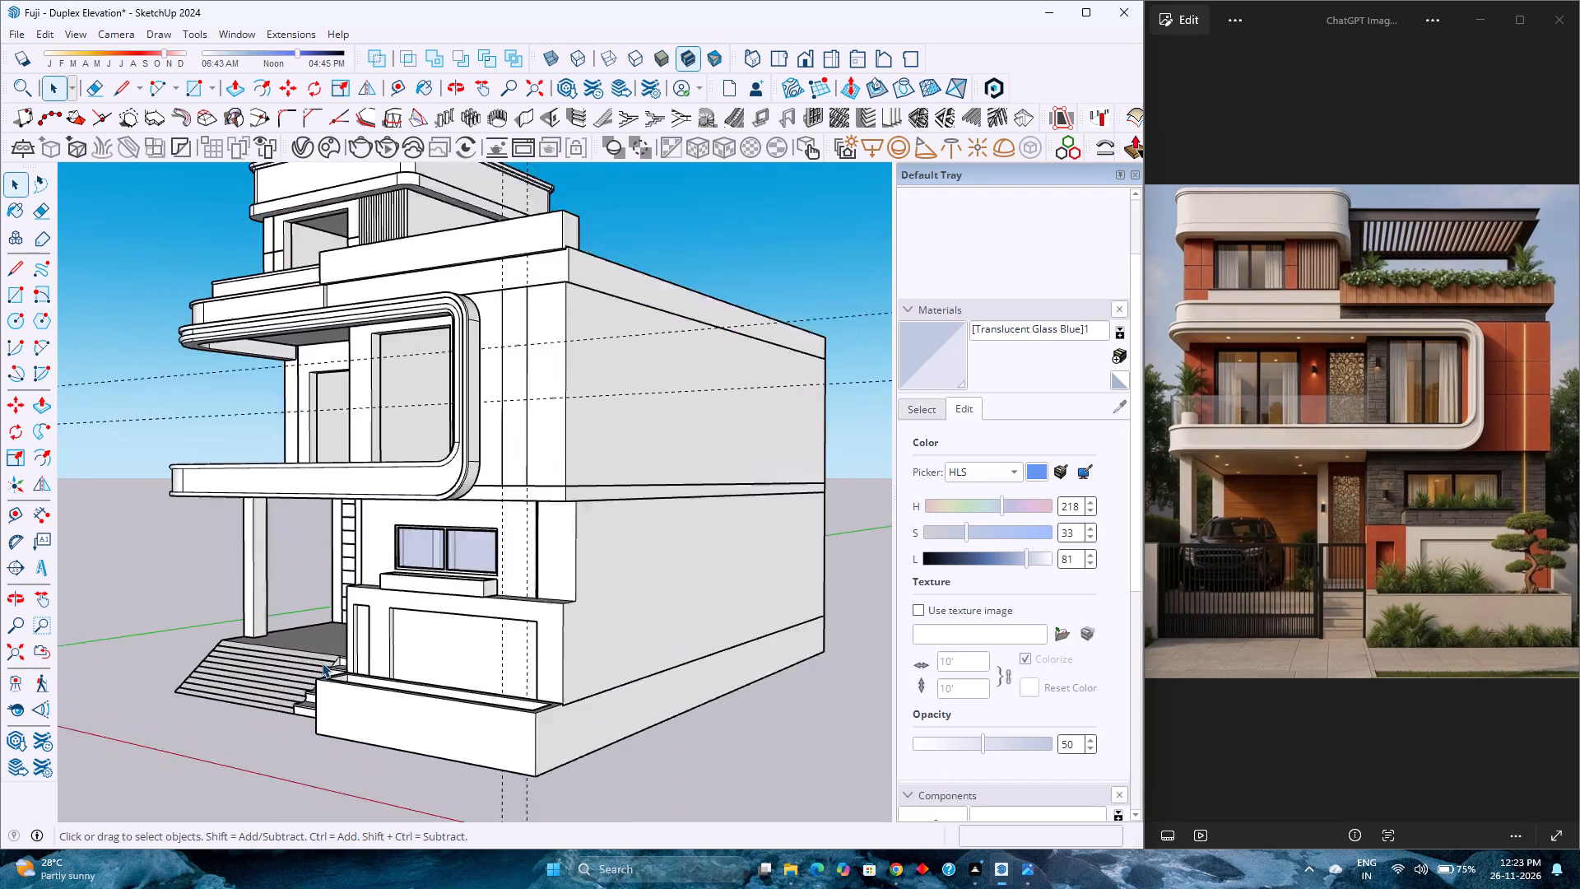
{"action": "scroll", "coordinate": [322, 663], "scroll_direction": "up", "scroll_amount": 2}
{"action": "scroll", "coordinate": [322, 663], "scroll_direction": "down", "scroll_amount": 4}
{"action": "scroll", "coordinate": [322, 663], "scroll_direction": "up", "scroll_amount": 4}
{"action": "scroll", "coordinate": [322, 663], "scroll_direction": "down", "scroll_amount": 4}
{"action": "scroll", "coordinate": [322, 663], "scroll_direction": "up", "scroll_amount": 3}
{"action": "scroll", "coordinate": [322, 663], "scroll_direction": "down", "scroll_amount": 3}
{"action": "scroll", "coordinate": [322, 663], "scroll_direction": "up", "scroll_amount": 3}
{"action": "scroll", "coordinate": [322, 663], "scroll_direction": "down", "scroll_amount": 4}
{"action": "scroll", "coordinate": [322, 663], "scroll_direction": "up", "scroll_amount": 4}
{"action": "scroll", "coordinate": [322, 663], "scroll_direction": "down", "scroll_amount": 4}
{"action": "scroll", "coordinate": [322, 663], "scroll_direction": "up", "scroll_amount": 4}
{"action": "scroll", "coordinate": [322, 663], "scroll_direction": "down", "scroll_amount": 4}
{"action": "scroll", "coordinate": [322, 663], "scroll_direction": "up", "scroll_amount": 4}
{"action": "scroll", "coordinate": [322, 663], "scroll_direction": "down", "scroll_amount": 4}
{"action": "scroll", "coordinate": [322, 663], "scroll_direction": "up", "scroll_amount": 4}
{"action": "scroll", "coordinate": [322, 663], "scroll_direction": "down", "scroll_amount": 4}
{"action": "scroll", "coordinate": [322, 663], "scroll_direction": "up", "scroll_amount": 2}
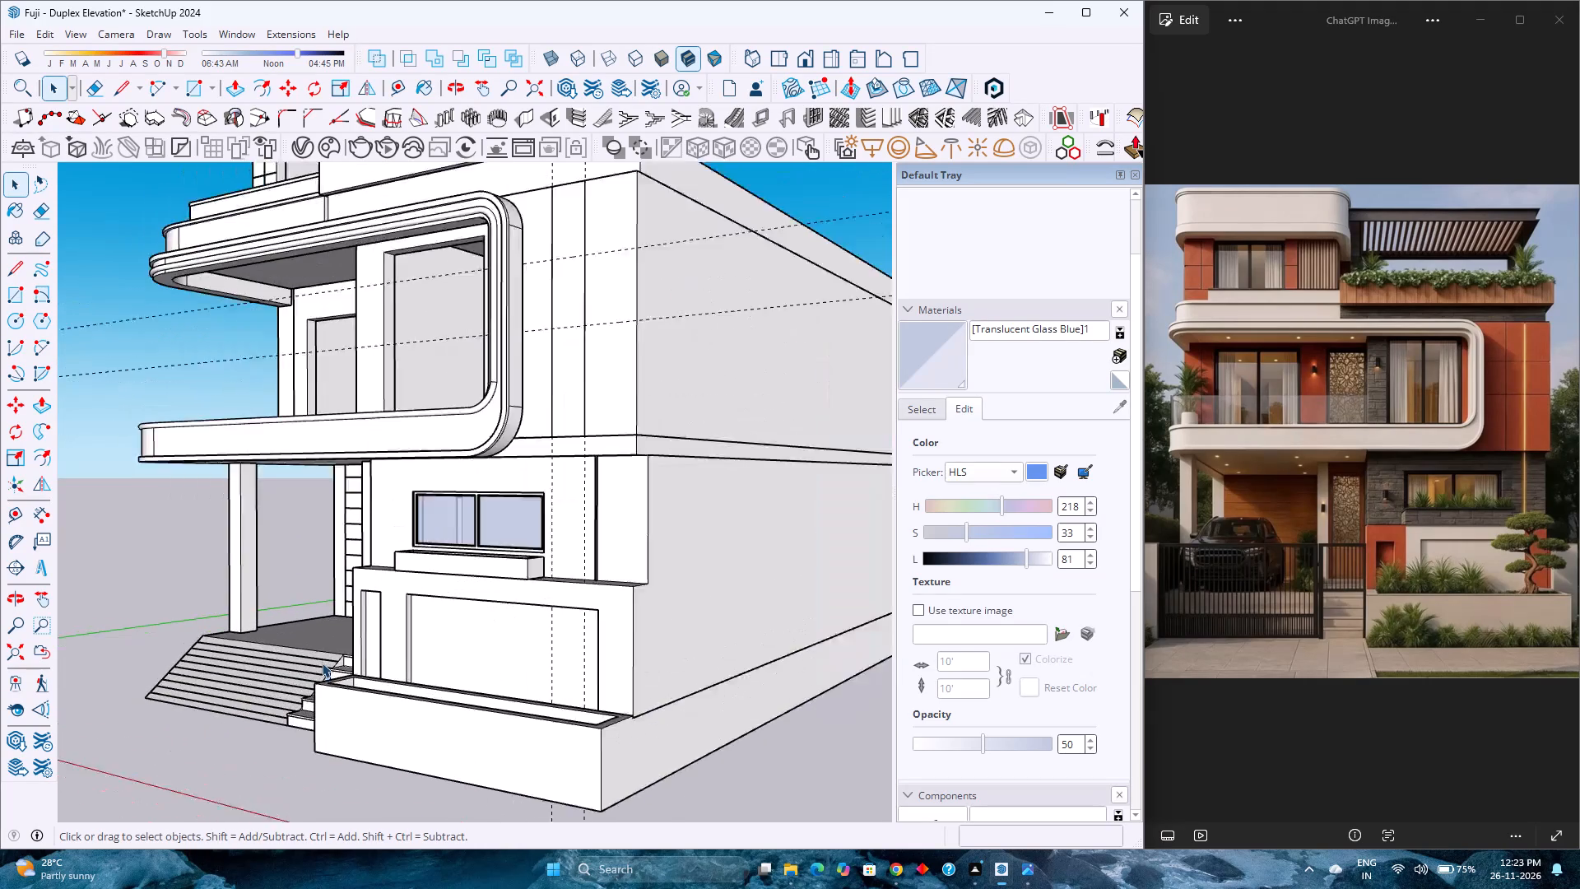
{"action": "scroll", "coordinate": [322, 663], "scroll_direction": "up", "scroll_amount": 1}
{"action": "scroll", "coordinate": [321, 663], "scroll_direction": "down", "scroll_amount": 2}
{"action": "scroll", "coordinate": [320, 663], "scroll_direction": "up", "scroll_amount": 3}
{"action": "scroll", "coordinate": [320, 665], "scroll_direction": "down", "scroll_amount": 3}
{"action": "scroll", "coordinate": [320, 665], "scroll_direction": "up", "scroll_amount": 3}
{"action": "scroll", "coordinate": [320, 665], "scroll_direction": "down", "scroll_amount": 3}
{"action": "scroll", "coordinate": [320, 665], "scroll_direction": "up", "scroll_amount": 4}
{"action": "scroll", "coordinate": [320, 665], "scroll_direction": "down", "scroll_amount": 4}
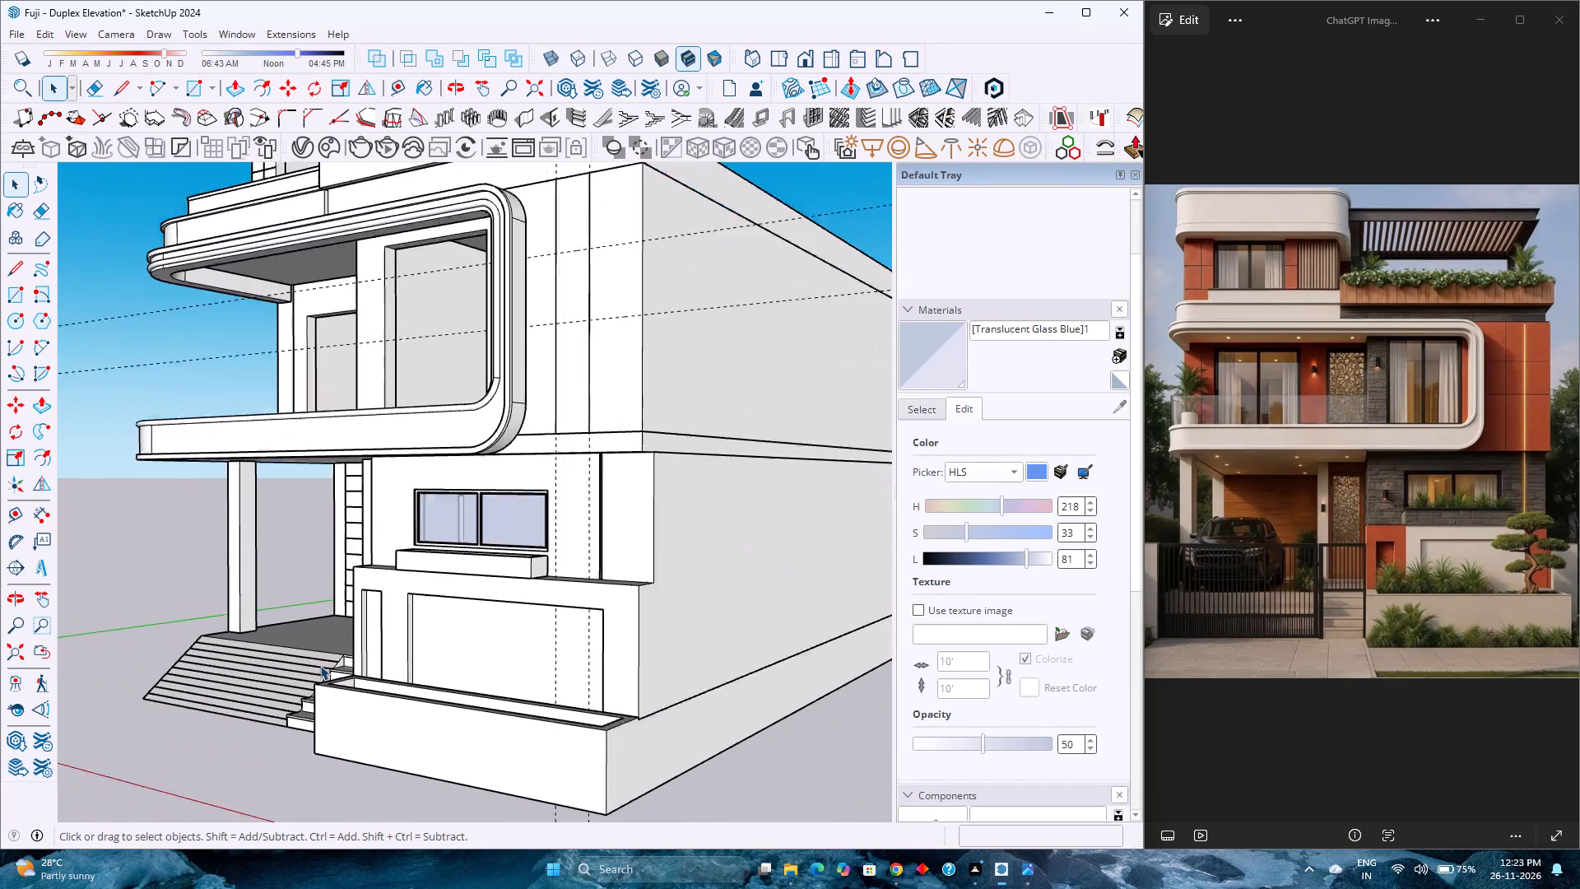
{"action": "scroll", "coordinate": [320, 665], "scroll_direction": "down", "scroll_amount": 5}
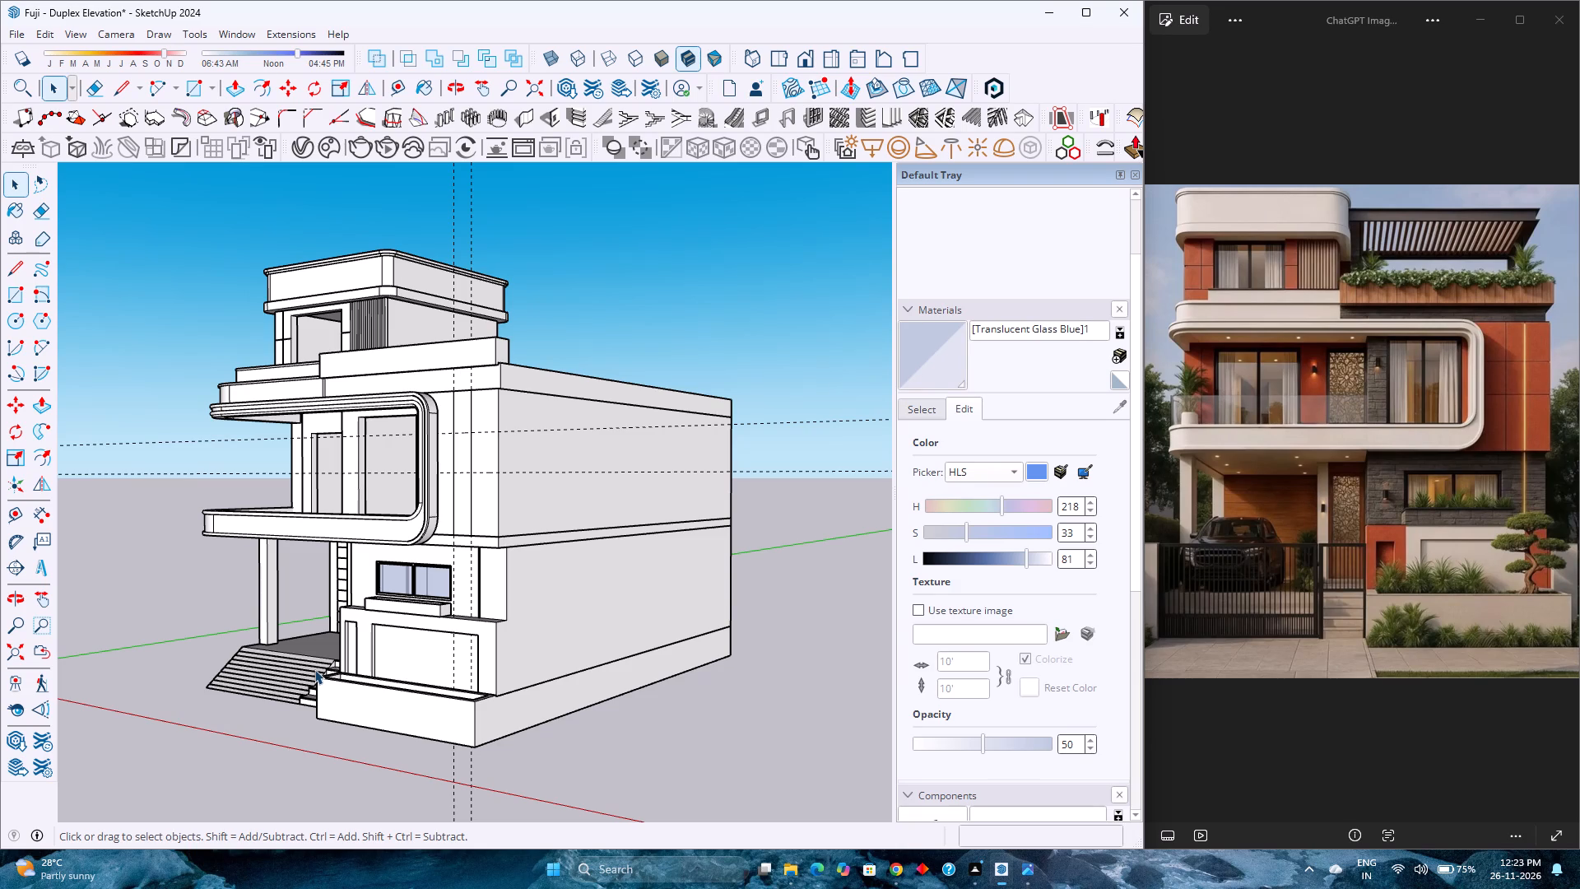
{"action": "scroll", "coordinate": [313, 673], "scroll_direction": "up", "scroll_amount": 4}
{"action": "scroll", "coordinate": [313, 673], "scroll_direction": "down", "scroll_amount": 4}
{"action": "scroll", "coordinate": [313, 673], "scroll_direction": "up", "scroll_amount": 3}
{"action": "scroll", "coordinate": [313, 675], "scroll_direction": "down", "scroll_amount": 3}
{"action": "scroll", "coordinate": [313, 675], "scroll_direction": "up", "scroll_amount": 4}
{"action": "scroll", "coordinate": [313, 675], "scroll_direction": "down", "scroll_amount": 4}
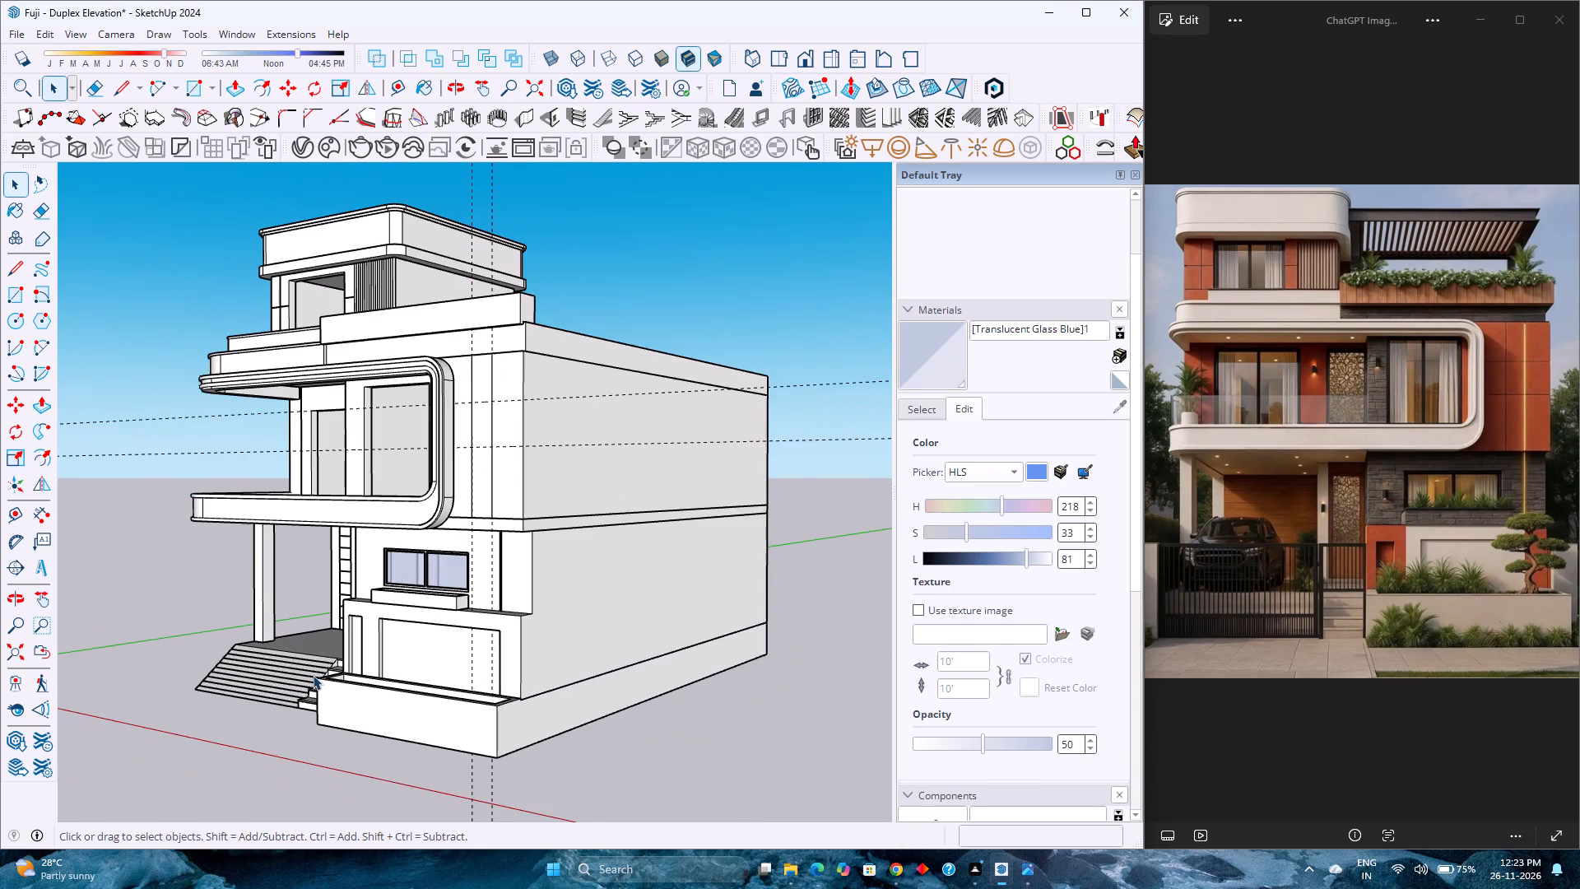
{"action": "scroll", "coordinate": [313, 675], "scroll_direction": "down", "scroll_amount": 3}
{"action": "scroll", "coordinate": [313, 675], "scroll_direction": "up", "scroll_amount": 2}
Examine the front facade, entrance steps and boundary planter from a shallower corner angle against the reference image.
{"action": "middle_click_drag", "start_coordinate": [332, 680], "coordinate": [425, 684]}
{"action": "scroll", "coordinate": [361, 671], "scroll_direction": "down", "scroll_amount": 3}
{"action": "scroll", "coordinate": [361, 671], "scroll_direction": "up", "scroll_amount": 3}
{"action": "scroll", "coordinate": [361, 671], "scroll_direction": "down", "scroll_amount": 3}
{"action": "scroll", "coordinate": [361, 671], "scroll_direction": "up", "scroll_amount": 3}
{"action": "scroll", "coordinate": [361, 671], "scroll_direction": "down", "scroll_amount": 3}
{"action": "scroll", "coordinate": [361, 671], "scroll_direction": "up", "scroll_amount": 4}
{"action": "scroll", "coordinate": [361, 671], "scroll_direction": "down", "scroll_amount": 4}
{"action": "scroll", "coordinate": [361, 671], "scroll_direction": "up", "scroll_amount": 4}
{"action": "scroll", "coordinate": [361, 671], "scroll_direction": "down", "scroll_amount": 3}
{"action": "scroll", "coordinate": [322, 715], "scroll_direction": "up", "scroll_amount": 5}
{"action": "scroll", "coordinate": [322, 715], "scroll_direction": "down", "scroll_amount": 5}
{"action": "scroll", "coordinate": [322, 715], "scroll_direction": "up", "scroll_amount": 4}
{"action": "scroll", "coordinate": [322, 715], "scroll_direction": "down", "scroll_amount": 5}
{"action": "scroll", "coordinate": [322, 715], "scroll_direction": "up", "scroll_amount": 5}
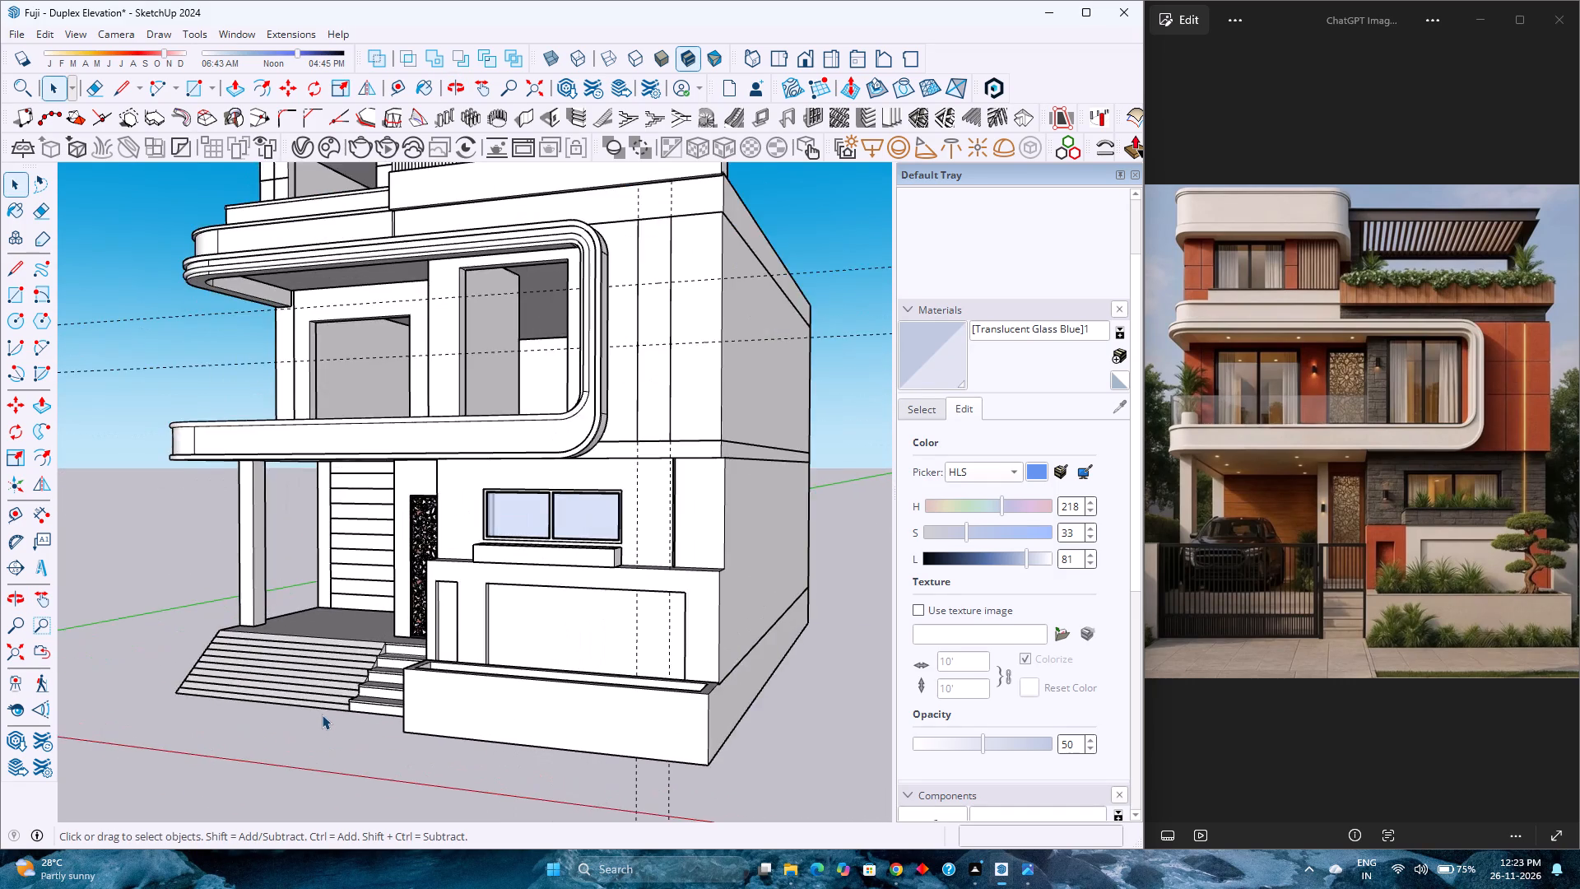
{"action": "scroll", "coordinate": [322, 714], "scroll_direction": "down", "scroll_amount": 5}
{"action": "scroll", "coordinate": [200, 459], "scroll_direction": "up", "scroll_amount": 3}
{"action": "scroll", "coordinate": [200, 459], "scroll_direction": "down", "scroll_amount": 3}
{"action": "scroll", "coordinate": [200, 459], "scroll_direction": "up", "scroll_amount": 2}
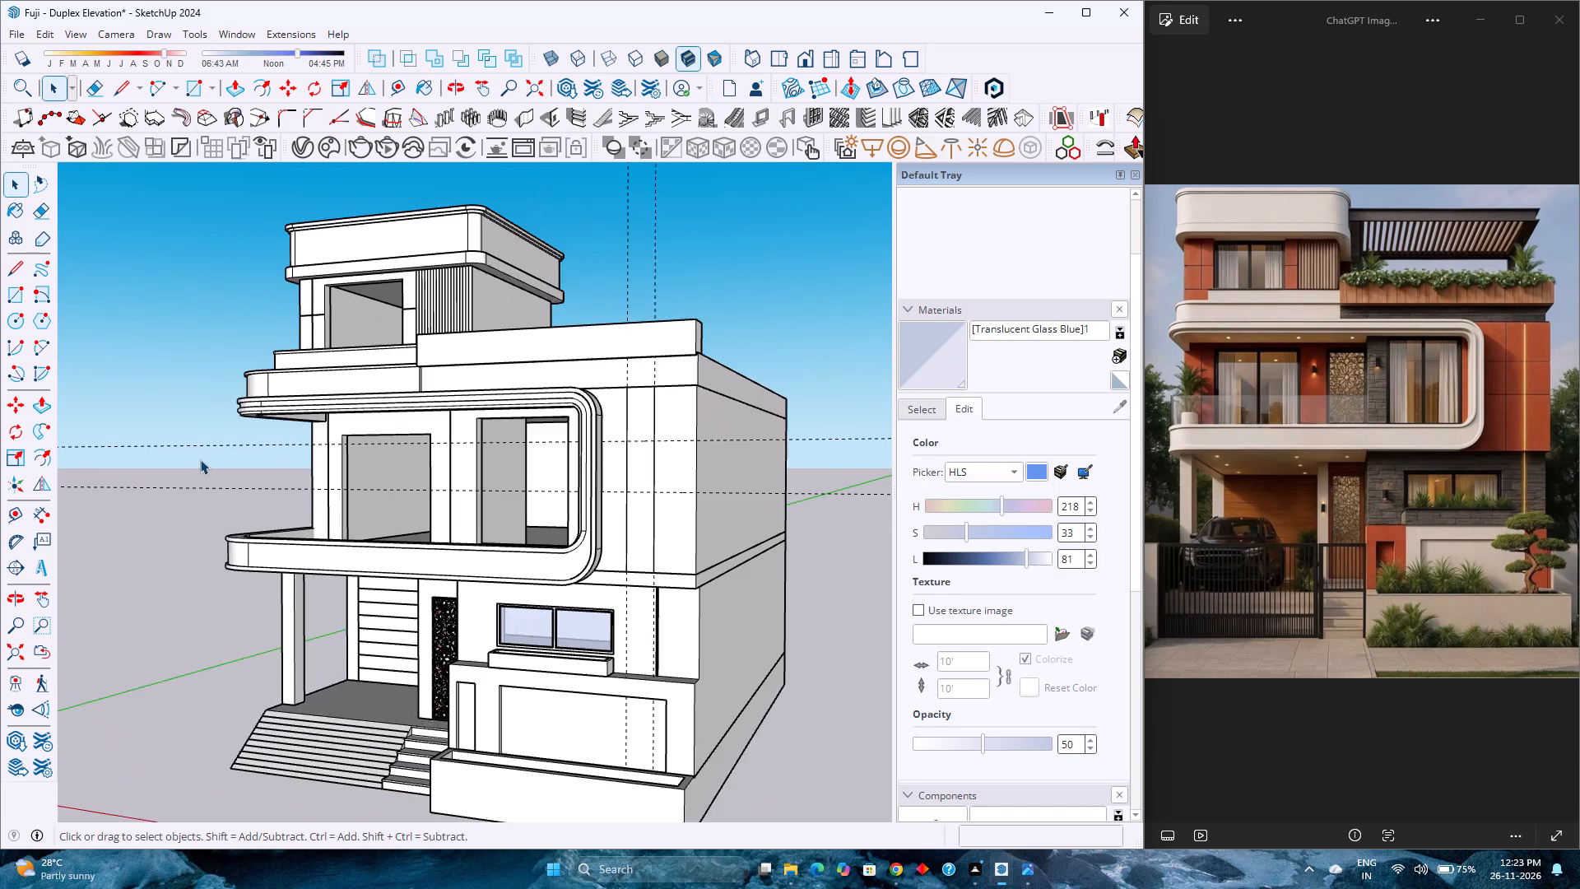
{"action": "scroll", "coordinate": [200, 459], "scroll_direction": "up", "scroll_amount": 2}
{"action": "scroll", "coordinate": [201, 472], "scroll_direction": "down", "scroll_amount": 2}
{"action": "scroll", "coordinate": [208, 565], "scroll_direction": "down", "scroll_amount": 4}
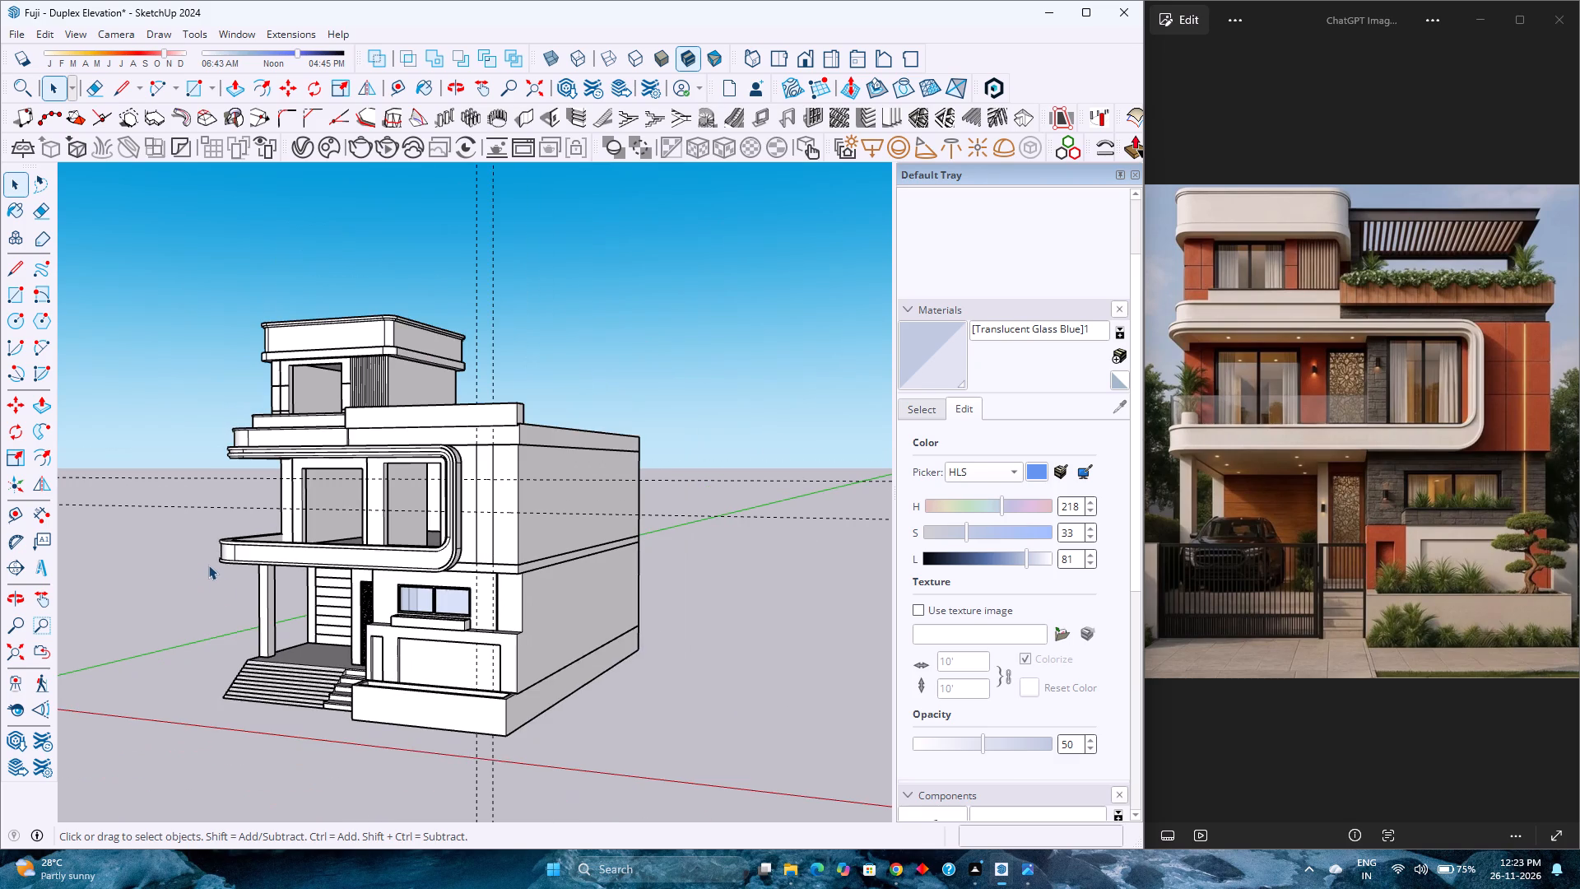
{"action": "middle_click_drag", "start_coordinate": [308, 582], "coordinate": [370, 575]}
{"action": "middle_click", "coordinate": [370, 575]}
{"action": "scroll", "coordinate": [363, 567], "scroll_direction": "down", "scroll_amount": 3}
{"action": "scroll", "coordinate": [362, 566], "scroll_direction": "up", "scroll_amount": 3}
{"action": "scroll", "coordinate": [362, 566], "scroll_direction": "down", "scroll_amount": 2}
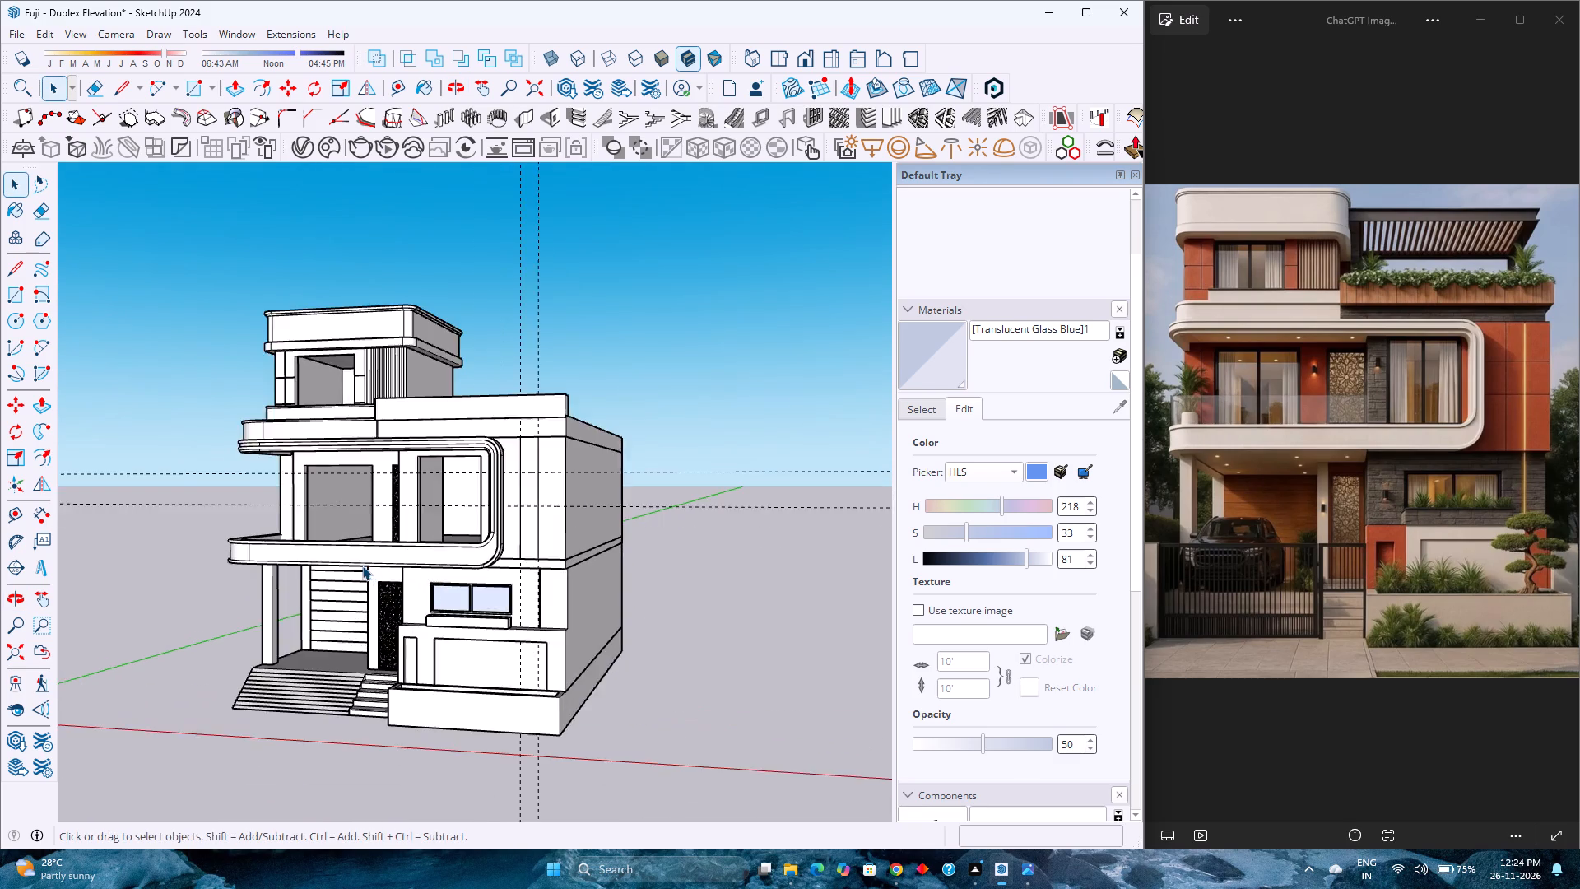
{"action": "scroll", "coordinate": [362, 566], "scroll_direction": "down", "scroll_amount": 1}
{"action": "scroll", "coordinate": [362, 566], "scroll_direction": "up", "scroll_amount": 4}
{"action": "scroll", "coordinate": [362, 566], "scroll_direction": "down", "scroll_amount": 4}
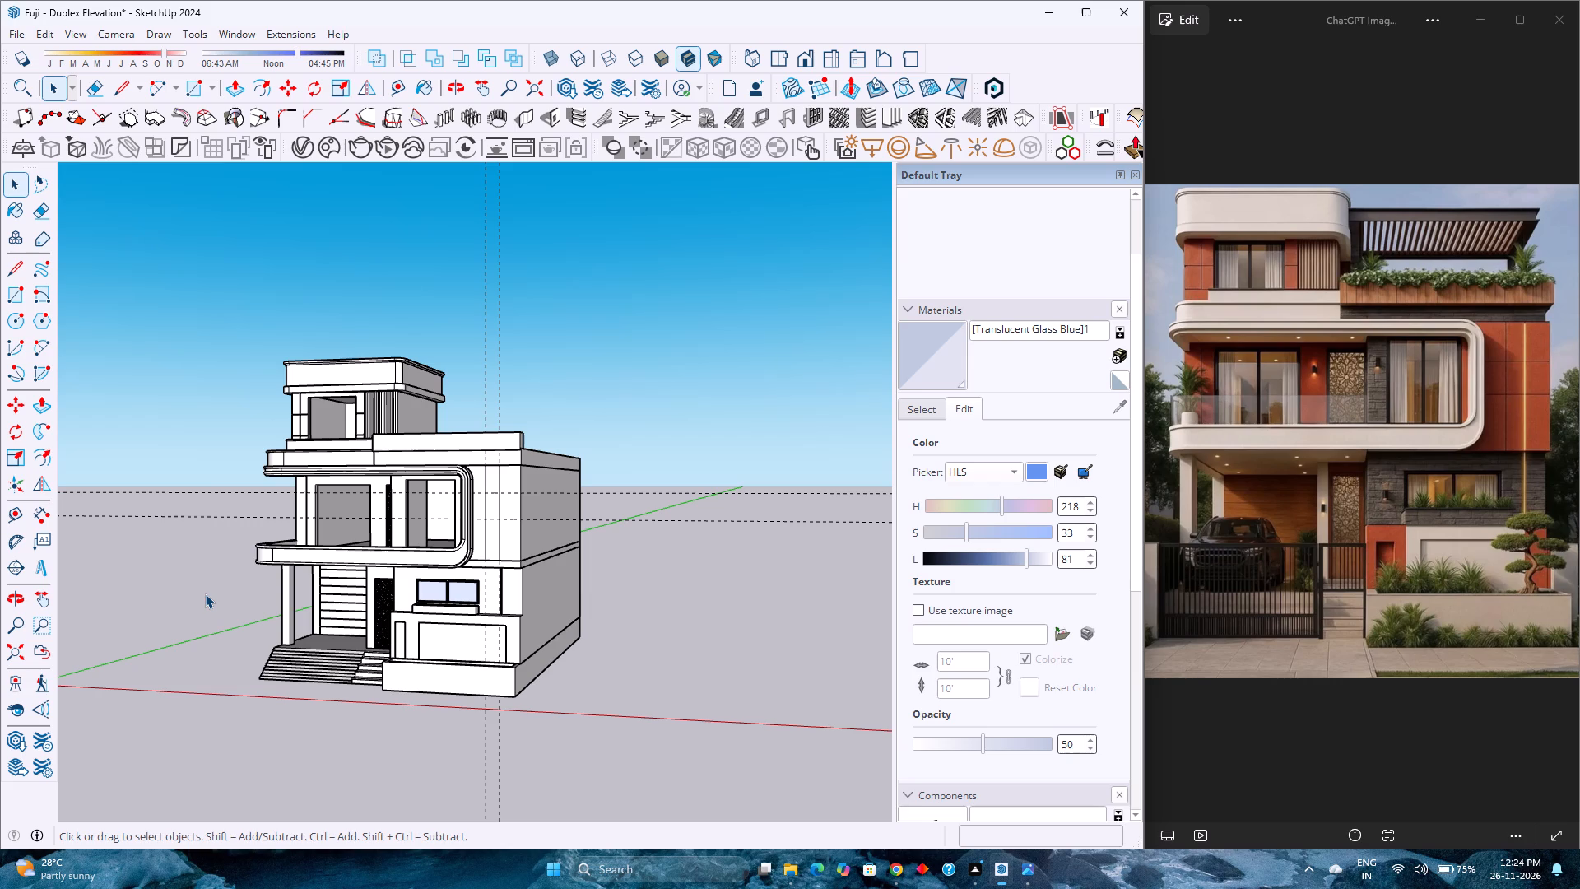
{"action": "scroll", "coordinate": [205, 593], "scroll_direction": "up", "scroll_amount": 4}
{"action": "scroll", "coordinate": [205, 593], "scroll_direction": "down", "scroll_amount": 3}
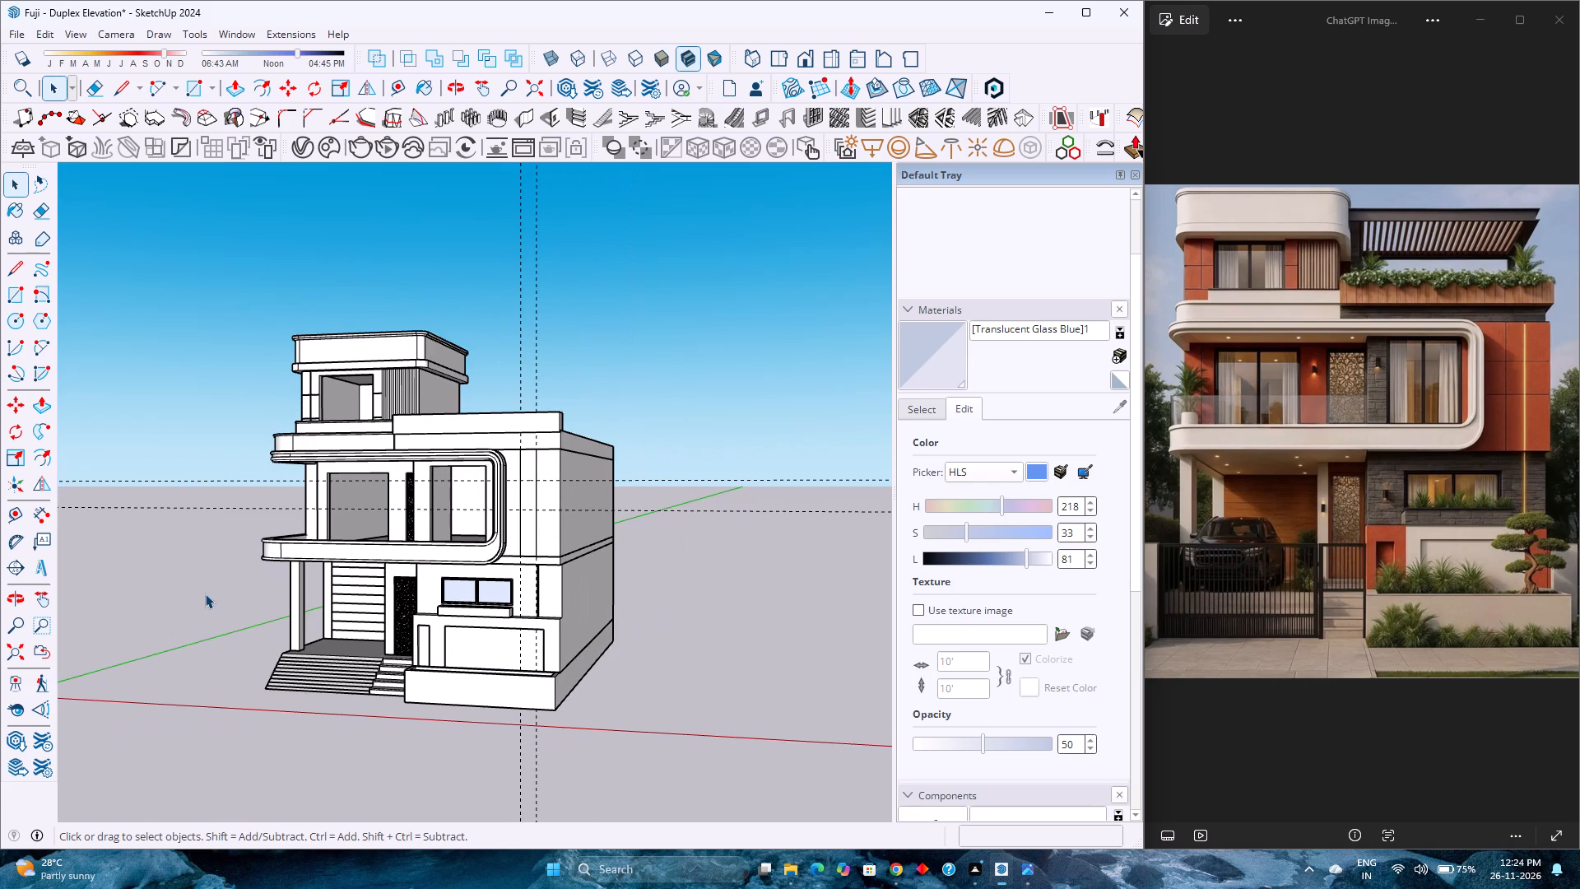
{"action": "scroll", "coordinate": [205, 593], "scroll_direction": "up", "scroll_amount": 3}
{"action": "scroll", "coordinate": [205, 593], "scroll_direction": "down", "scroll_amount": 3}
{"action": "scroll", "coordinate": [205, 593], "scroll_direction": "up", "scroll_amount": 3}
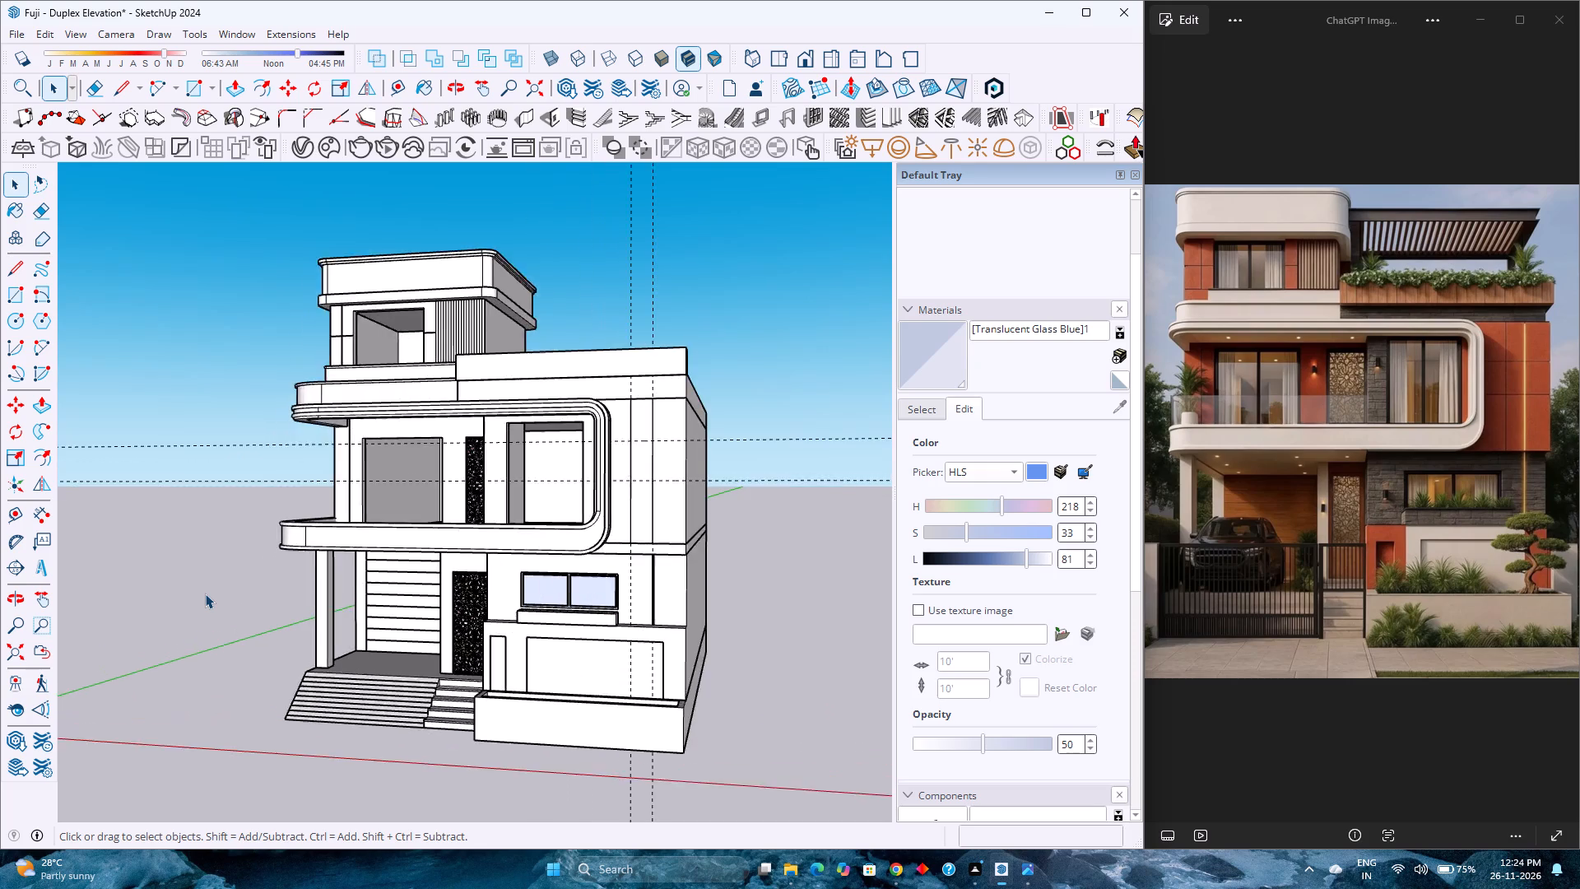
{"action": "scroll", "coordinate": [205, 593], "scroll_direction": "down", "scroll_amount": 3}
{"action": "scroll", "coordinate": [205, 593], "scroll_direction": "up", "scroll_amount": 3}
{"action": "scroll", "coordinate": [205, 593], "scroll_direction": "down", "scroll_amount": 3}
{"action": "scroll", "coordinate": [205, 593], "scroll_direction": "up", "scroll_amount": 3}
{"action": "scroll", "coordinate": [205, 593], "scroll_direction": "down", "scroll_amount": 3}
{"action": "scroll", "coordinate": [205, 593], "scroll_direction": "up", "scroll_amount": 3}
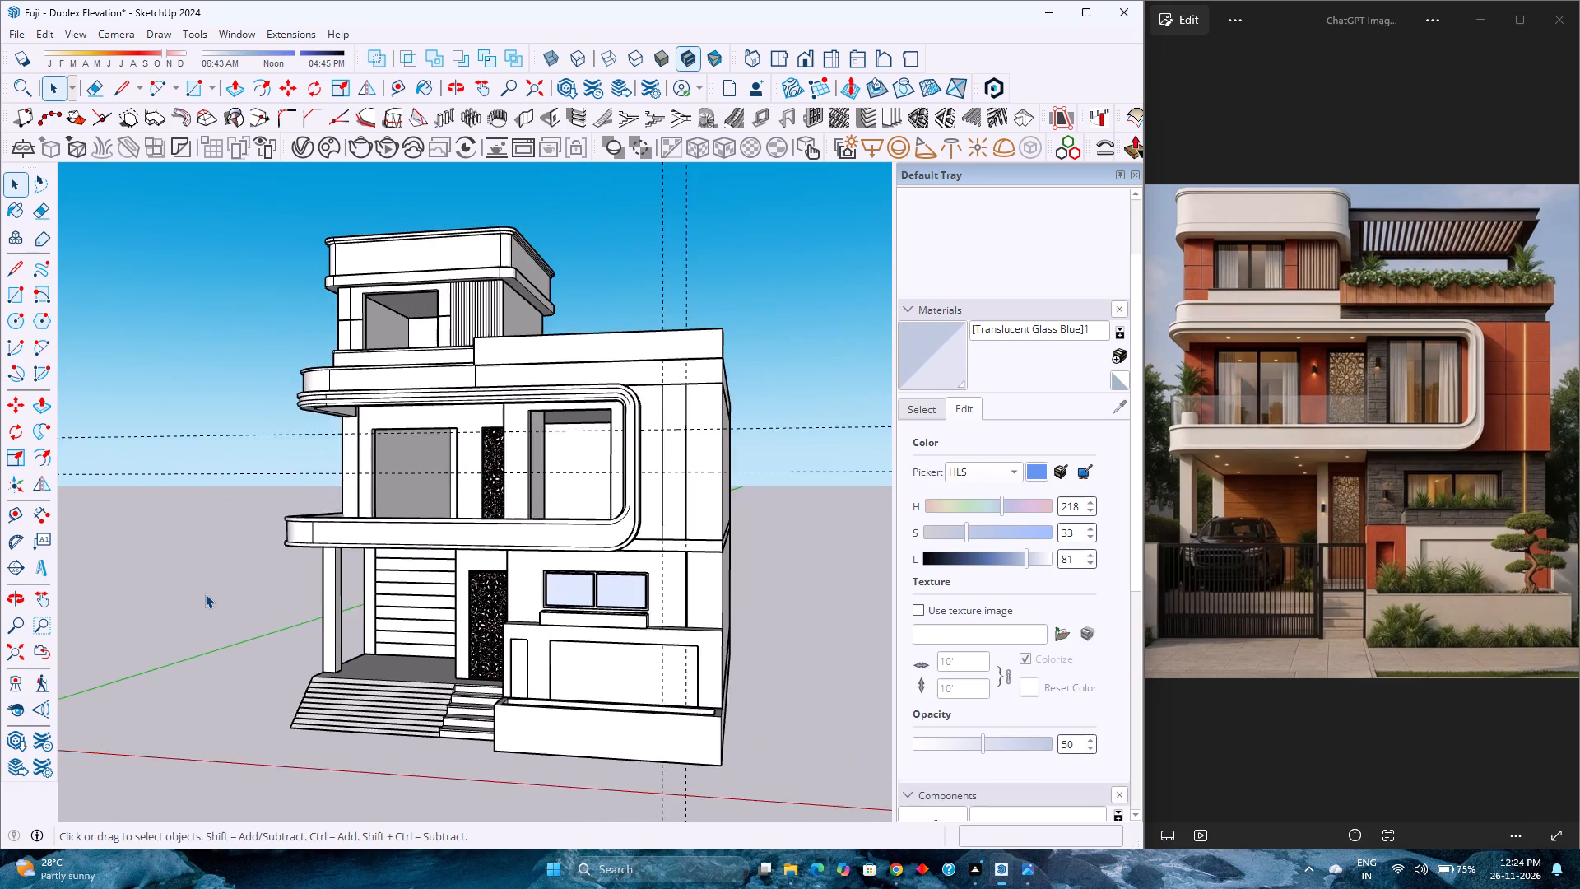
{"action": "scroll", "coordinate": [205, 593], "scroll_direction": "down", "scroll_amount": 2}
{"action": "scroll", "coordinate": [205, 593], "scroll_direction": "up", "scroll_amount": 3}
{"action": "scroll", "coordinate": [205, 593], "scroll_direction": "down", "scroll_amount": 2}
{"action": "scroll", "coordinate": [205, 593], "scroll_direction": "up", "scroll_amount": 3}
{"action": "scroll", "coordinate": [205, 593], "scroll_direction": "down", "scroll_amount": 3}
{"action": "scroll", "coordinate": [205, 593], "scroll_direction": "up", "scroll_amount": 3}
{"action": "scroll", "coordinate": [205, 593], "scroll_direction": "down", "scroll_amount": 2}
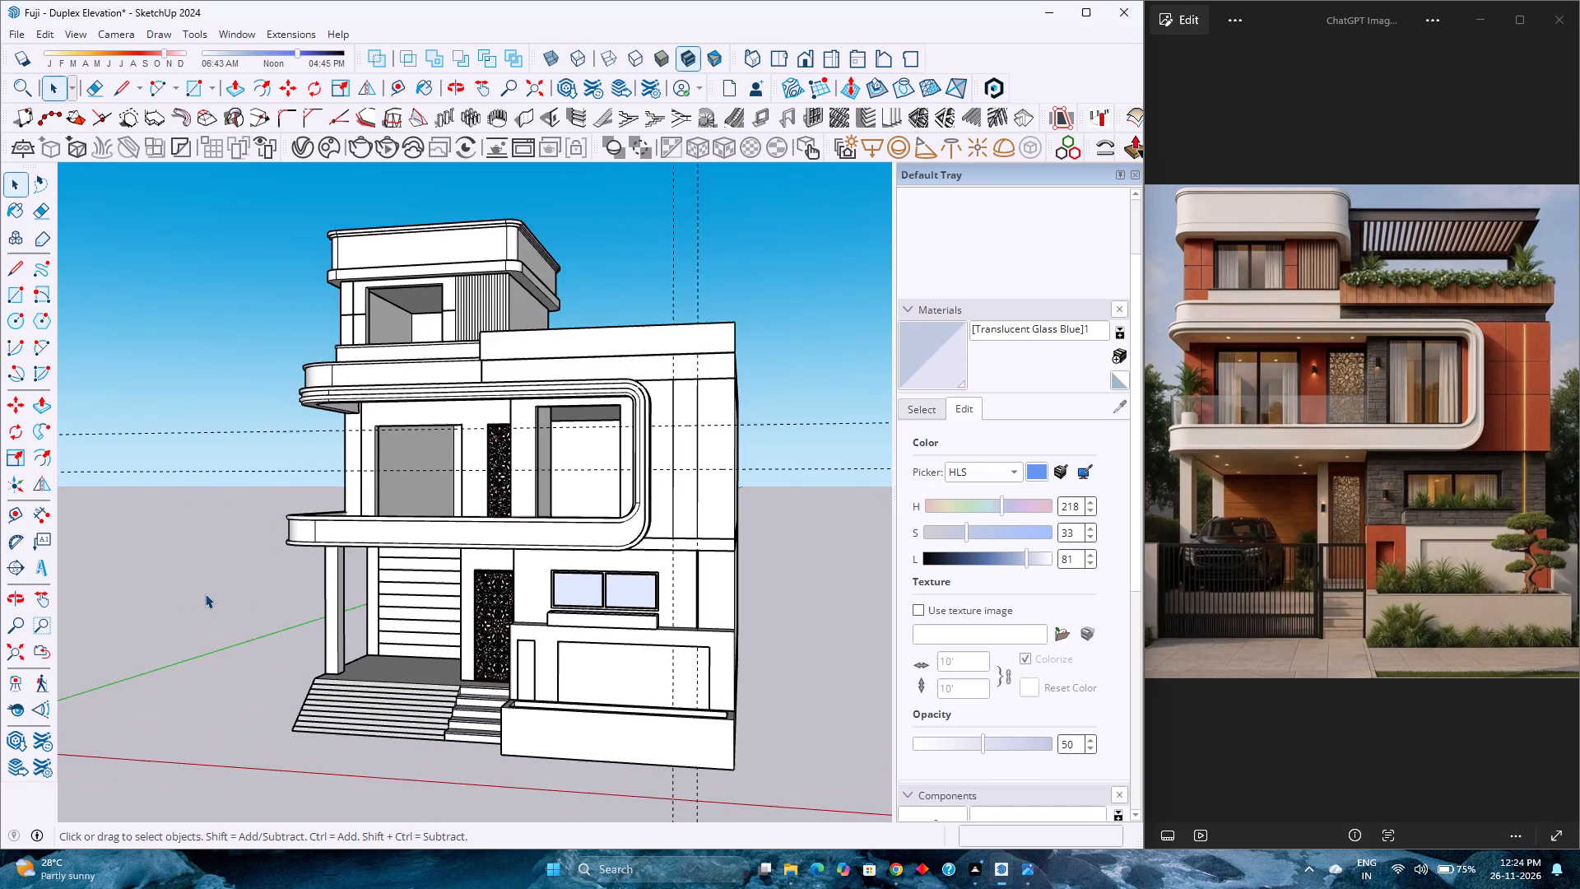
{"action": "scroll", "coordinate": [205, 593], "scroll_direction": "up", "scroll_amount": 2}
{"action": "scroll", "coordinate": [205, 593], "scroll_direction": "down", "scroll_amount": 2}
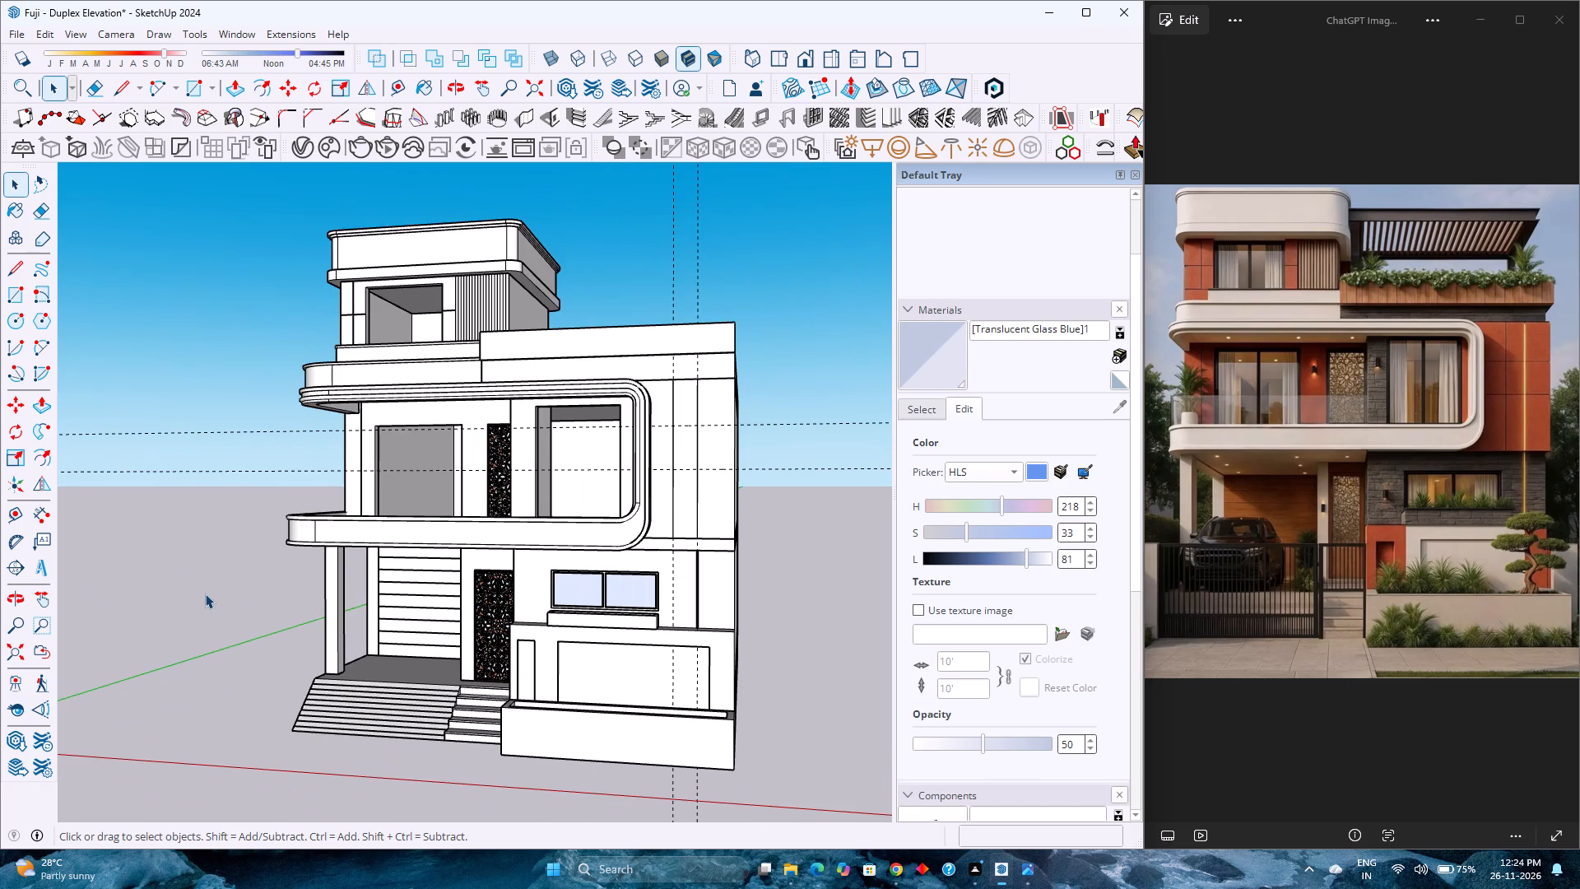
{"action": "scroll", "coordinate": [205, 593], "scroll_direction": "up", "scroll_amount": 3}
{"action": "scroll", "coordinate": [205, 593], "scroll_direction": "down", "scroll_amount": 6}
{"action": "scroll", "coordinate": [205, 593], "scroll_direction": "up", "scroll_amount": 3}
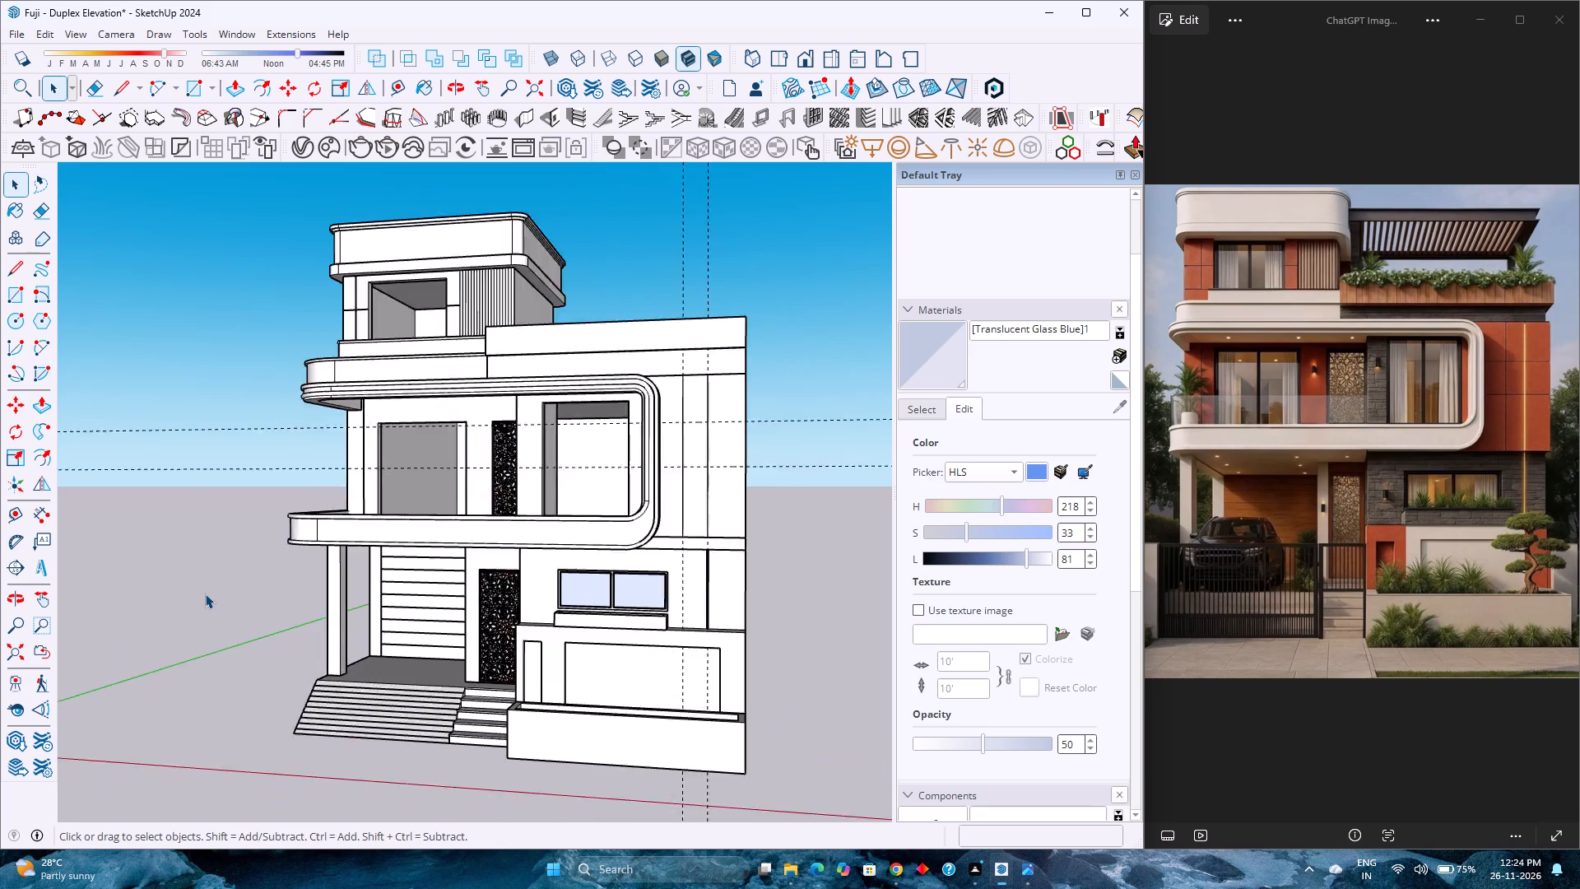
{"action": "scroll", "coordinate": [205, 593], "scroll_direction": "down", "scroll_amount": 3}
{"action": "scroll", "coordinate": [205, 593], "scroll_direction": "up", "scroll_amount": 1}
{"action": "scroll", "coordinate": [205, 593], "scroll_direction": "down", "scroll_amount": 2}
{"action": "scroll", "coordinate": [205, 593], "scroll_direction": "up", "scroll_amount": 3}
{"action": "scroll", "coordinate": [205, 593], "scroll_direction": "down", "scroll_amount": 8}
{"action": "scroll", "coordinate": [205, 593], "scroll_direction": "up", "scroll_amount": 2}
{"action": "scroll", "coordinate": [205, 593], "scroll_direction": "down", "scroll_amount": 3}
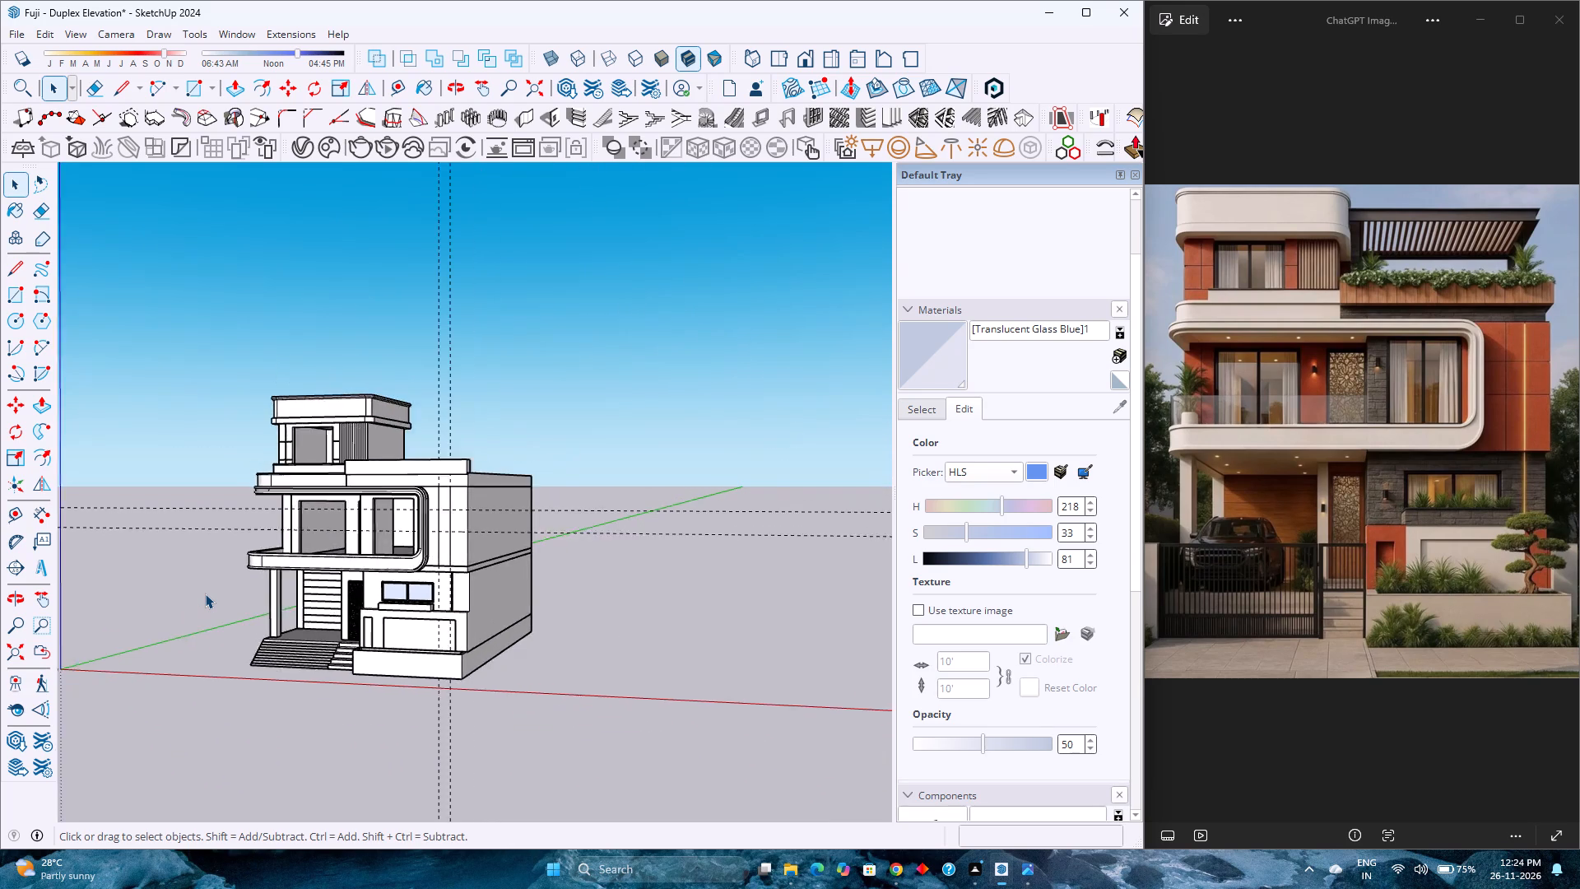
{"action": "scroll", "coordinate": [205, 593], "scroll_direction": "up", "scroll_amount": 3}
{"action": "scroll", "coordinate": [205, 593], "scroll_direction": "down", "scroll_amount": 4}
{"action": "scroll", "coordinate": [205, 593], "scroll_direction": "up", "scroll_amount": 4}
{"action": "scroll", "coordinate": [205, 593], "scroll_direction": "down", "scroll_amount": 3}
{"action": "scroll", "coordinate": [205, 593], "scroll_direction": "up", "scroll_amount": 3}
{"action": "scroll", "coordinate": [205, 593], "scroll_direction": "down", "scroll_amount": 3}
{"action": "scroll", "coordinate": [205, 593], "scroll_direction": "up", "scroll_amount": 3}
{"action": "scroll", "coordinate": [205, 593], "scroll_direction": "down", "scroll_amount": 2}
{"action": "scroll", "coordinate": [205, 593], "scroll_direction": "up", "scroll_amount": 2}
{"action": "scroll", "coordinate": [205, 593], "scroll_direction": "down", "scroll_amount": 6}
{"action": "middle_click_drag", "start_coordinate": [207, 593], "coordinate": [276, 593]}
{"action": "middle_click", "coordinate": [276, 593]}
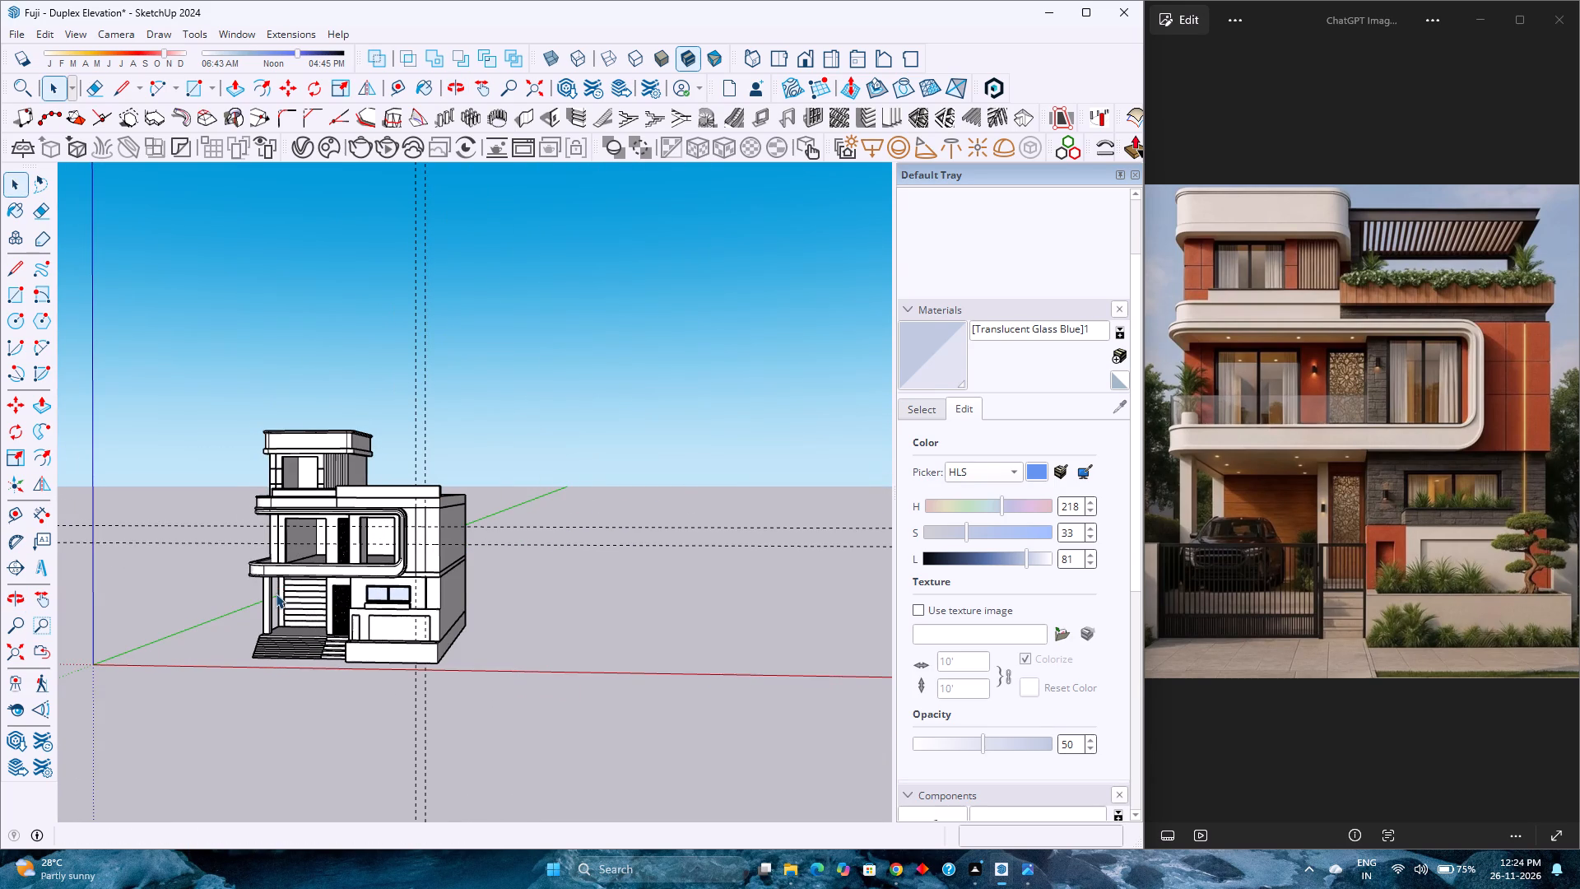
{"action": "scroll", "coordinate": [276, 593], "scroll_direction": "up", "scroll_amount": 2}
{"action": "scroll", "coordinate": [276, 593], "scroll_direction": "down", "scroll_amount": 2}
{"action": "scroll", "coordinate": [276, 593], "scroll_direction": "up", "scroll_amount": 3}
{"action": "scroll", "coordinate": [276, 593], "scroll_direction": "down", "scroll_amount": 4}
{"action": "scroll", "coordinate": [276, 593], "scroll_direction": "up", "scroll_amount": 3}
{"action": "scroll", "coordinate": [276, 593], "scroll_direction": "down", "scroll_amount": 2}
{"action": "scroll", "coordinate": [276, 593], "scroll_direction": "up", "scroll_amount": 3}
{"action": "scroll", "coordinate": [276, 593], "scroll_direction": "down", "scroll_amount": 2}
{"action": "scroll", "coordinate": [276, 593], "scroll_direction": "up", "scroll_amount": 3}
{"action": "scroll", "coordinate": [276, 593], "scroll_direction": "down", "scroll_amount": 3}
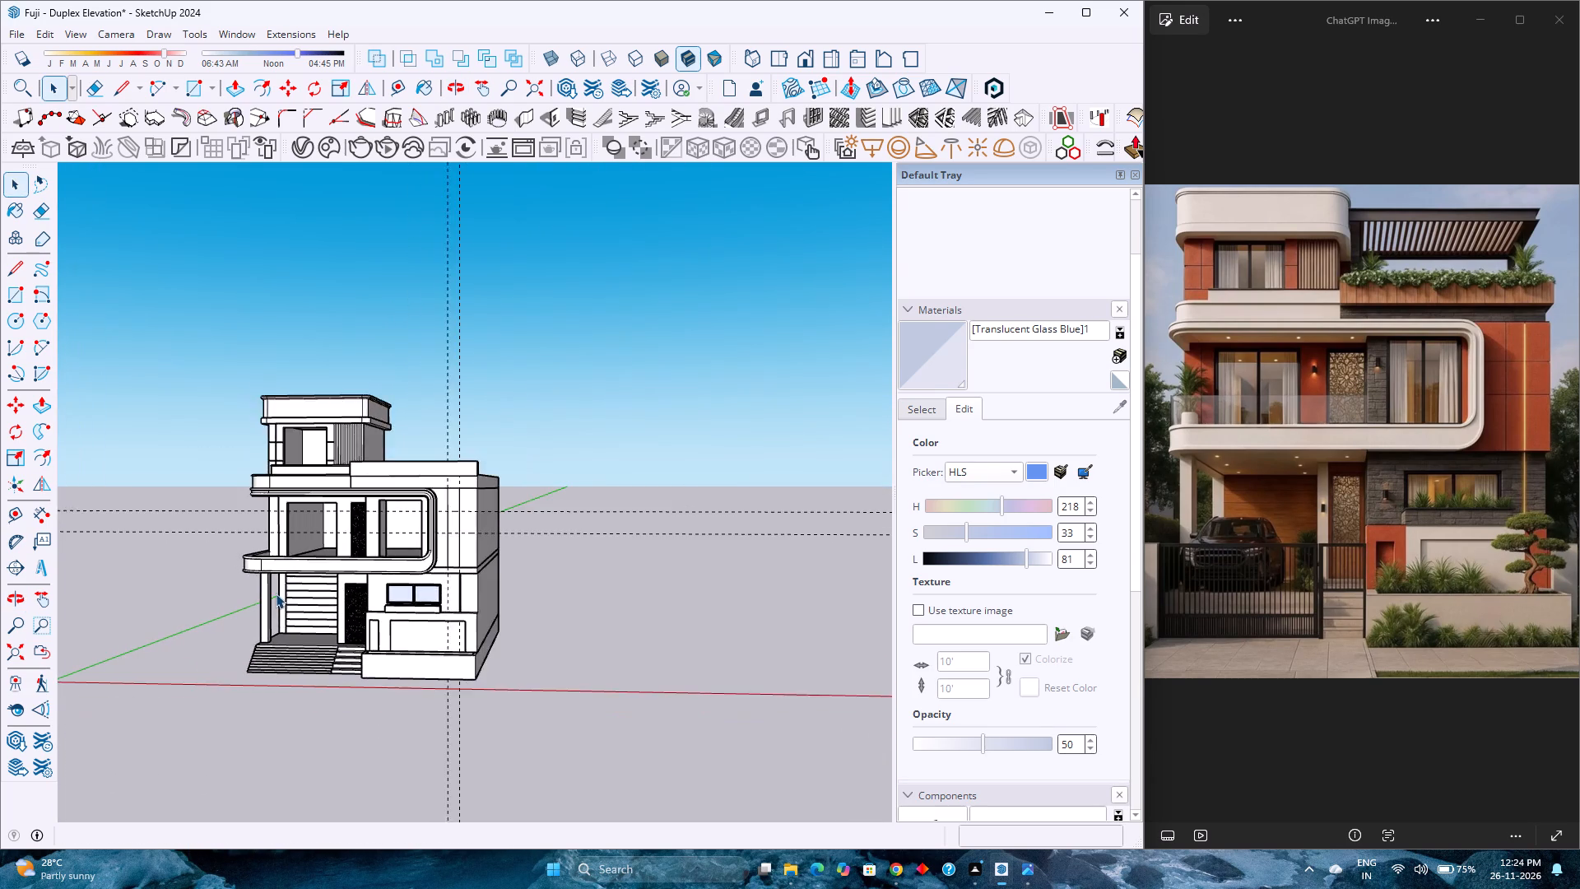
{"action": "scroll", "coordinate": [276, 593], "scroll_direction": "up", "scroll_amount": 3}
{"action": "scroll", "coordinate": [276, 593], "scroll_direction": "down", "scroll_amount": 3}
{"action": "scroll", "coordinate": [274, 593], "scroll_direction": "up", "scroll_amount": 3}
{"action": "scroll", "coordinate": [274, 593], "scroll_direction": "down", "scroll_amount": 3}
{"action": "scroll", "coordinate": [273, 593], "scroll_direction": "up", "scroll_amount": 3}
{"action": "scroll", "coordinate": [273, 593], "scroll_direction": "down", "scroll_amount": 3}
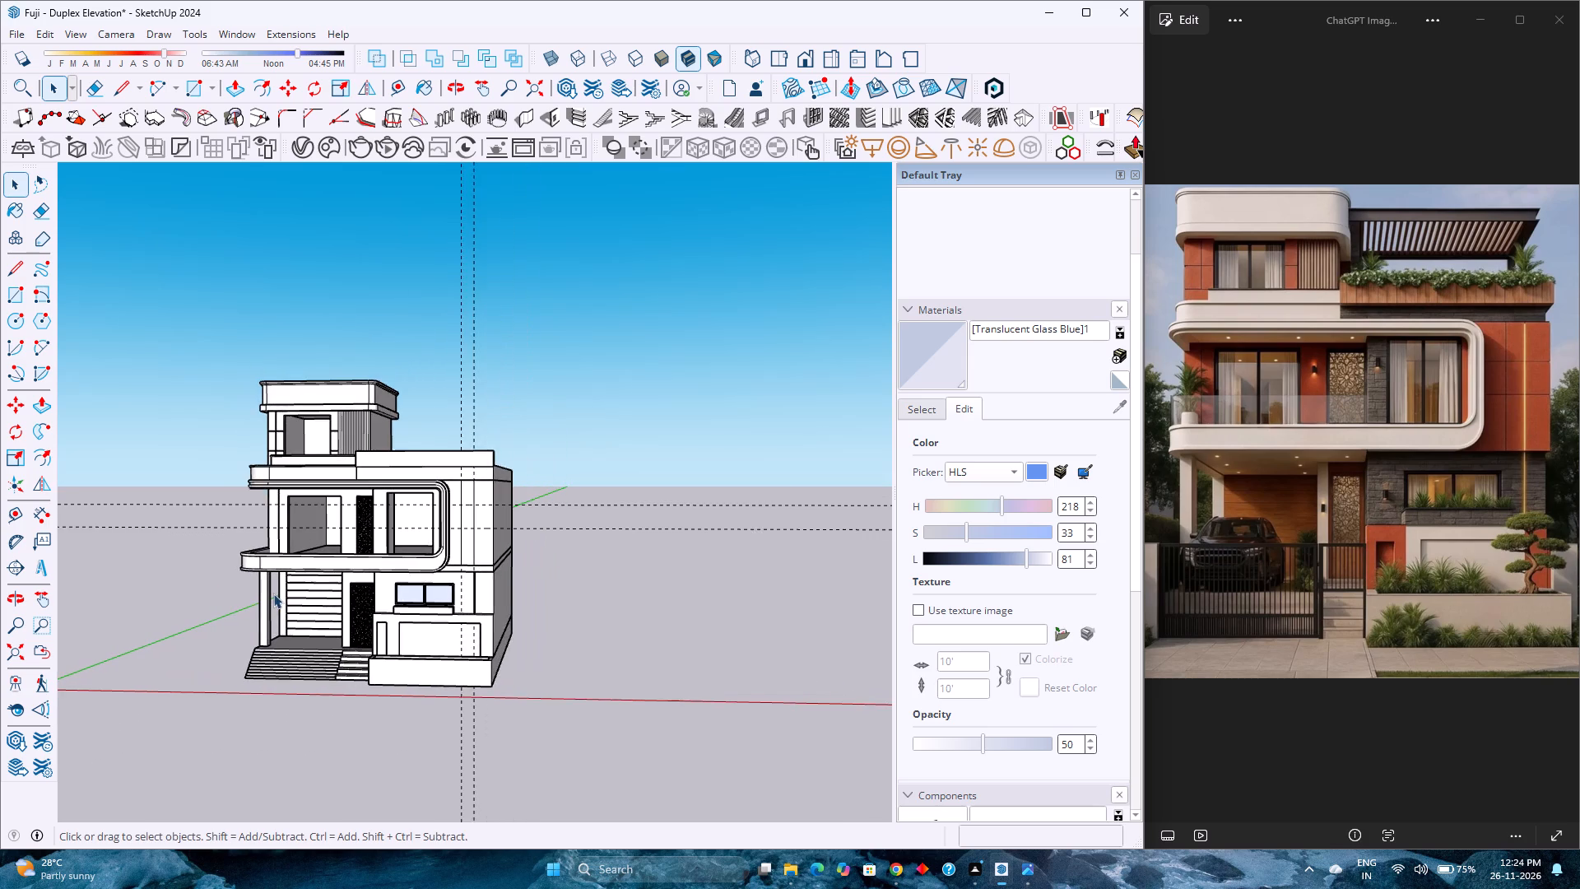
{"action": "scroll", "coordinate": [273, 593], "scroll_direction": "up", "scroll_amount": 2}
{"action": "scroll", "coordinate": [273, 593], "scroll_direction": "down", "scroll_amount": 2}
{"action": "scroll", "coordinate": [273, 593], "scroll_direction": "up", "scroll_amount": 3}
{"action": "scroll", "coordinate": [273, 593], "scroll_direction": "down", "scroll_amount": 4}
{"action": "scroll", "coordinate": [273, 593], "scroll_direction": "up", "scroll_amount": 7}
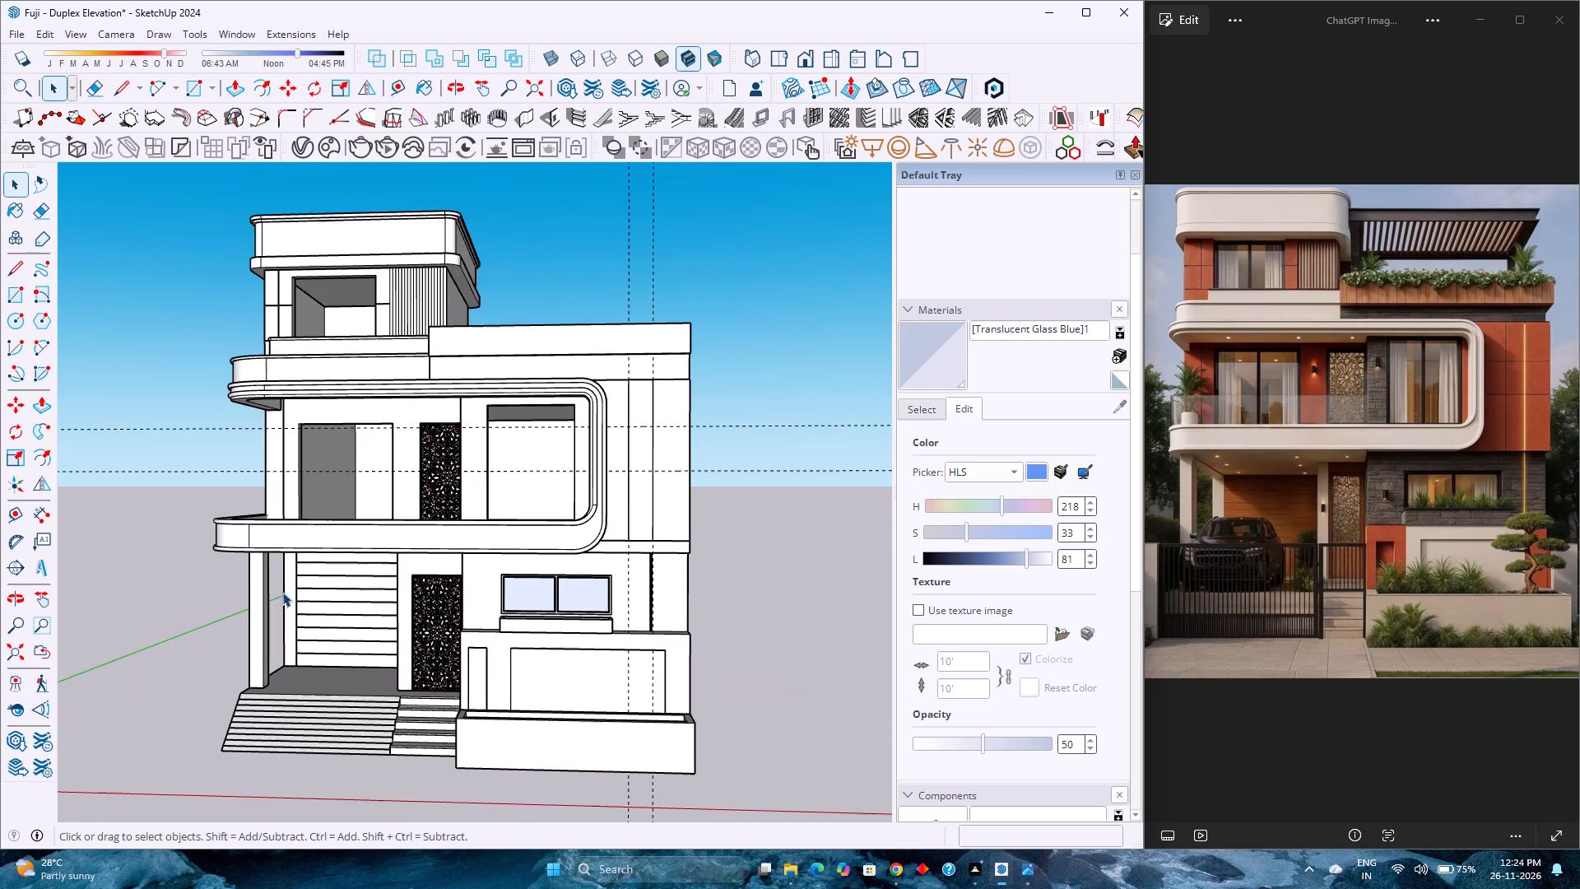
Open the upper-floor front wall for editing and push/pull the narrow vertical strip nearer the wall corner by 0.25".
{"action": "scroll", "coordinate": [639, 409], "scroll_direction": "up", "scroll_amount": 8}
{"action": "middle_click_drag", "start_coordinate": [682, 425], "coordinate": [657, 477]}
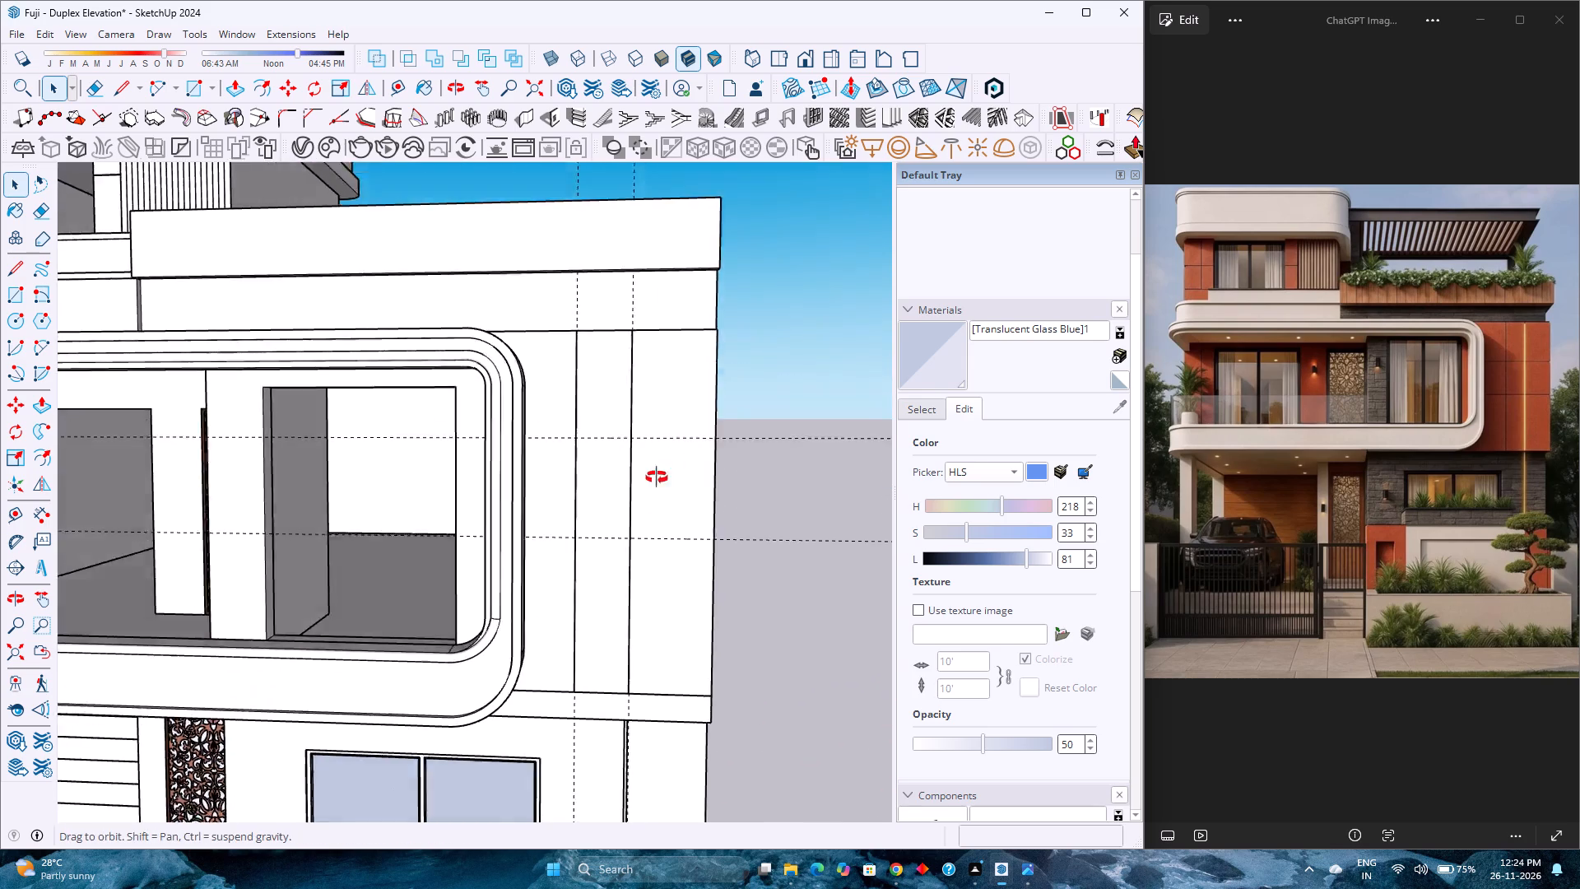
{"action": "middle_click_drag", "start_coordinate": [657, 477], "coordinate": [481, 687]}
{"action": "middle_click", "coordinate": [481, 687]}
{"action": "double_click", "coordinate": [653, 438]}
{"action": "scroll", "coordinate": [653, 438], "scroll_direction": "up", "scroll_amount": 2}
{"action": "double_click", "coordinate": [663, 407]}
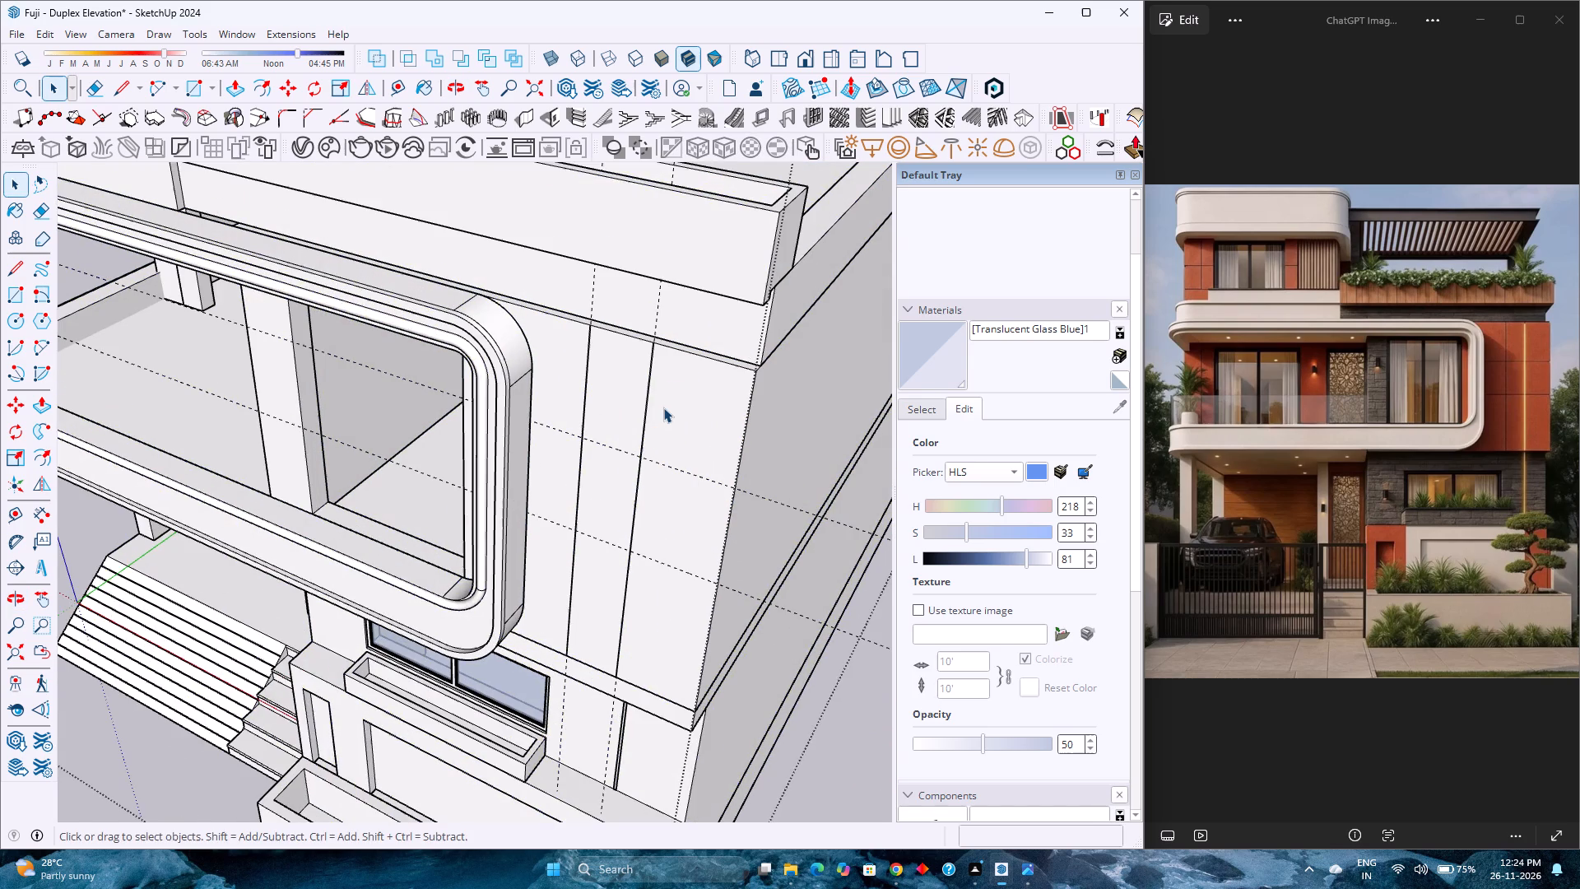
{"action": "scroll", "coordinate": [644, 365], "scroll_direction": "up", "scroll_amount": 5}
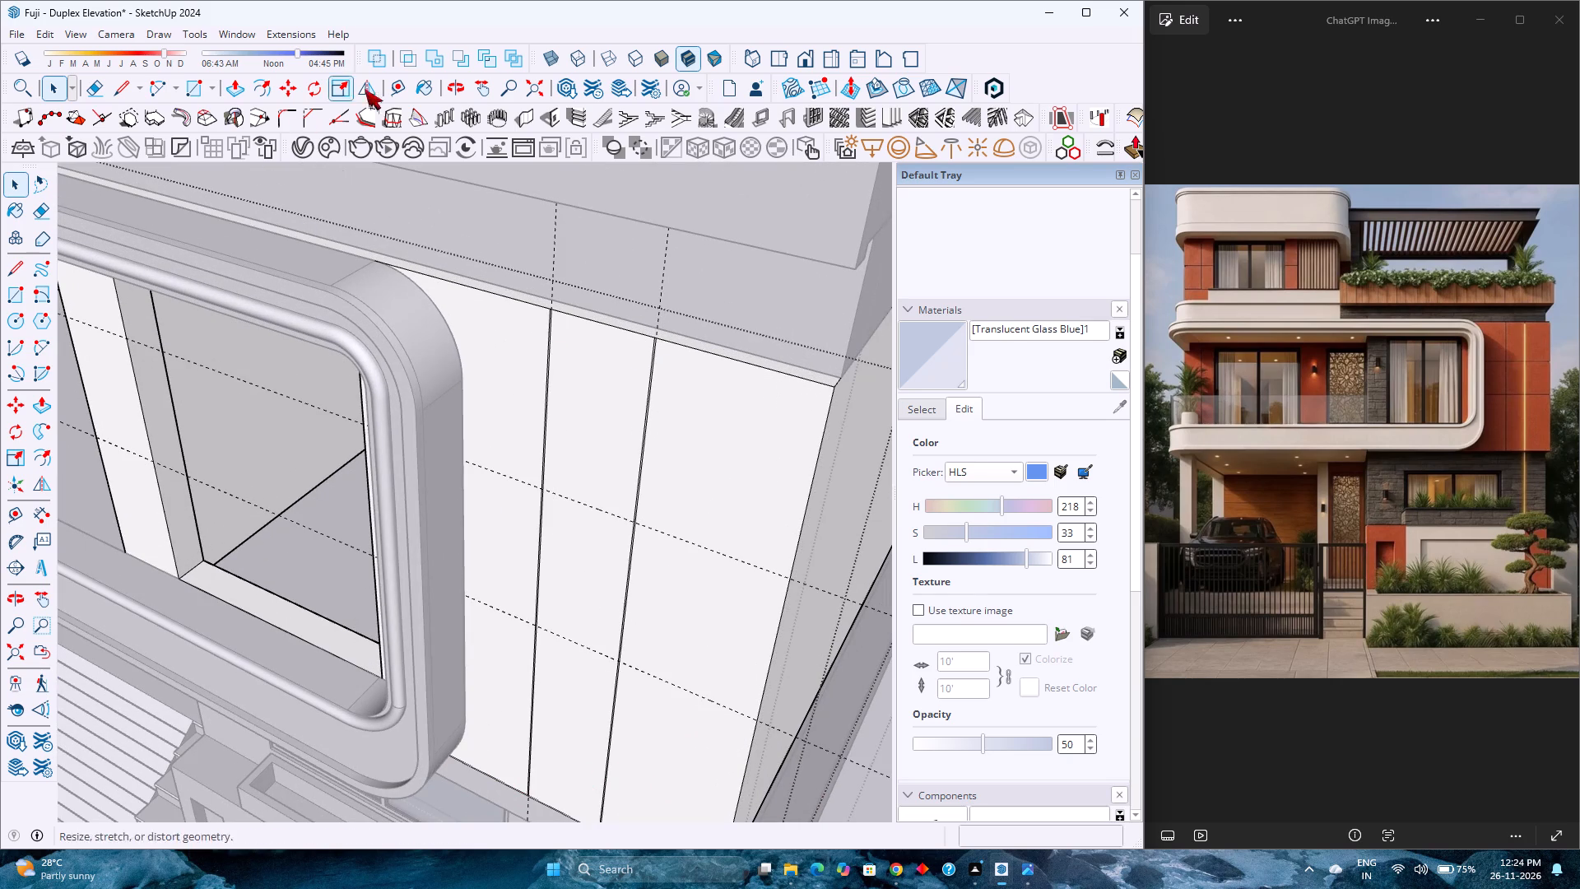
{"action": "left_click", "coordinate": [233, 76]}
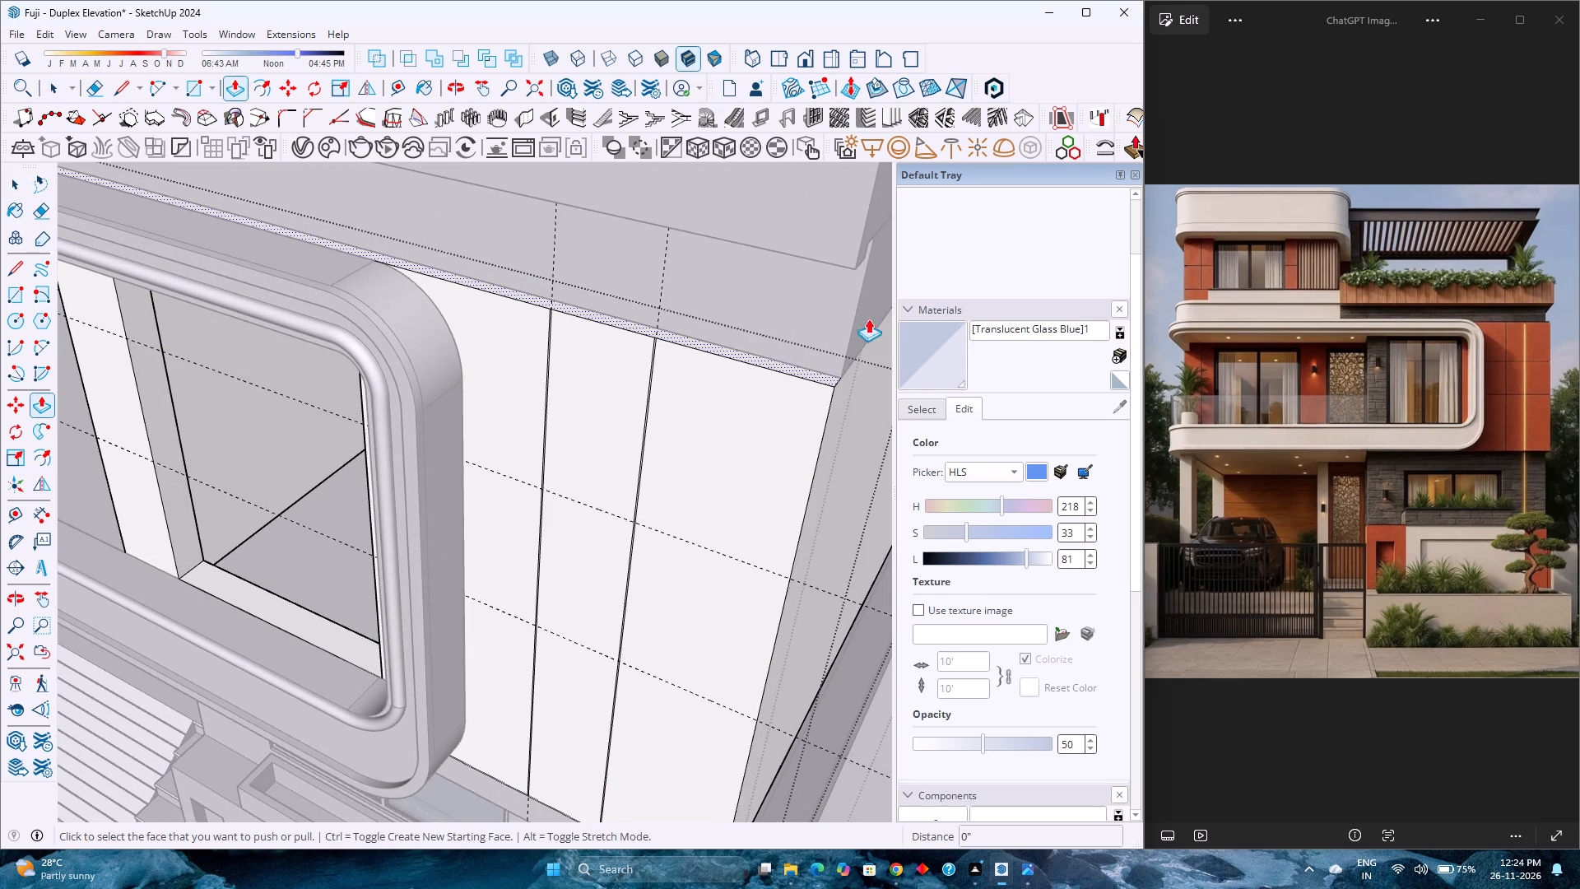
{"action": "scroll", "coordinate": [628, 366], "scroll_direction": "up", "scroll_amount": 20}
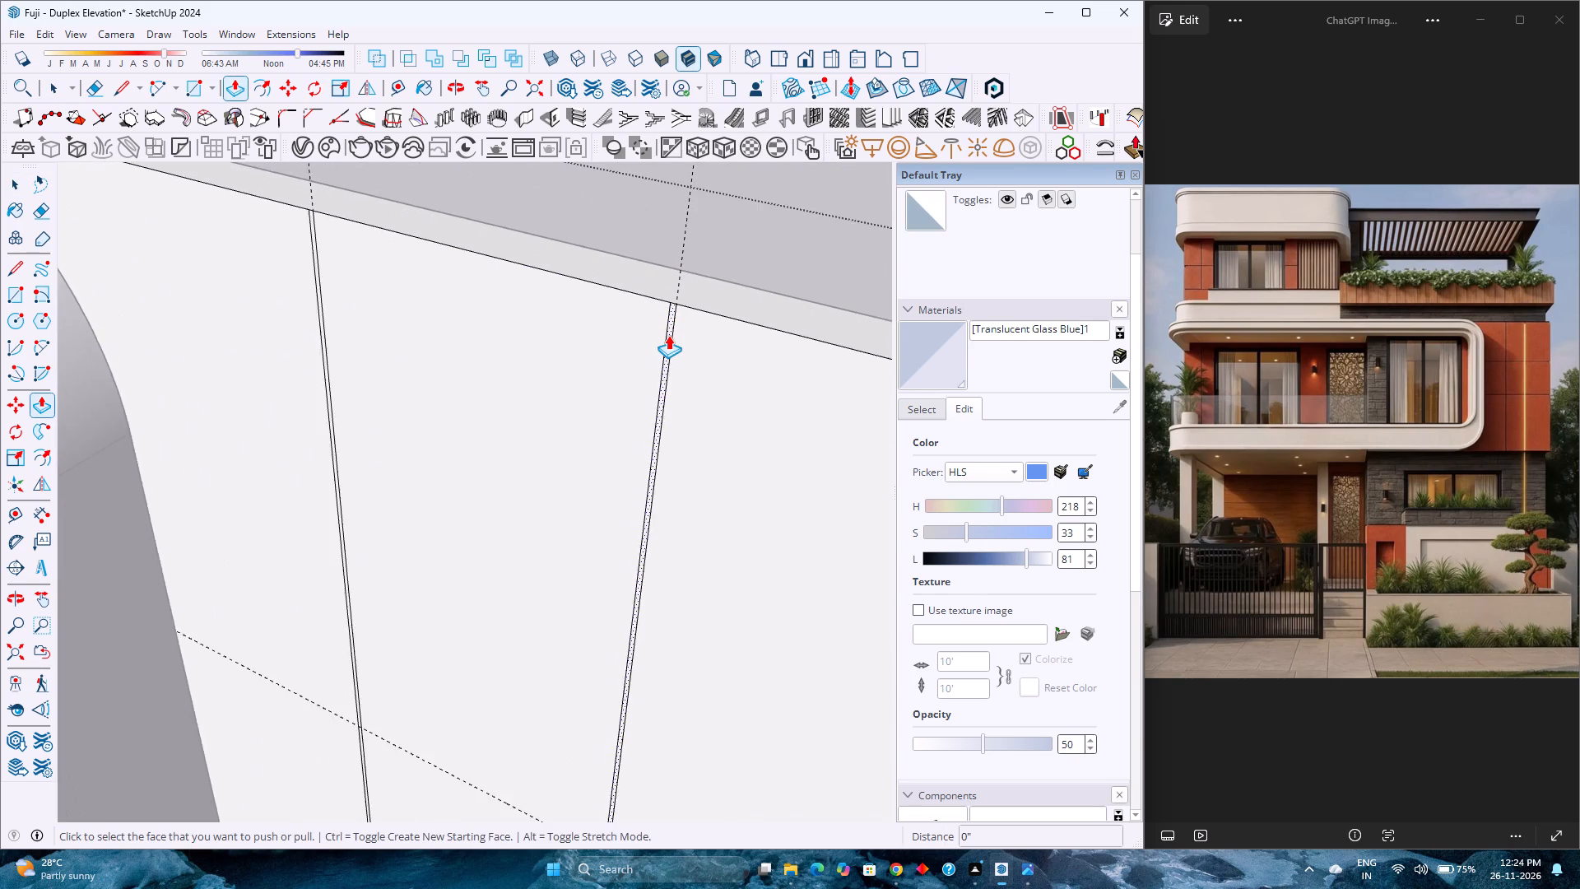
{"action": "scroll", "coordinate": [668, 335], "scroll_direction": "up", "scroll_amount": 5}
{"action": "left_click", "coordinate": [671, 323]}
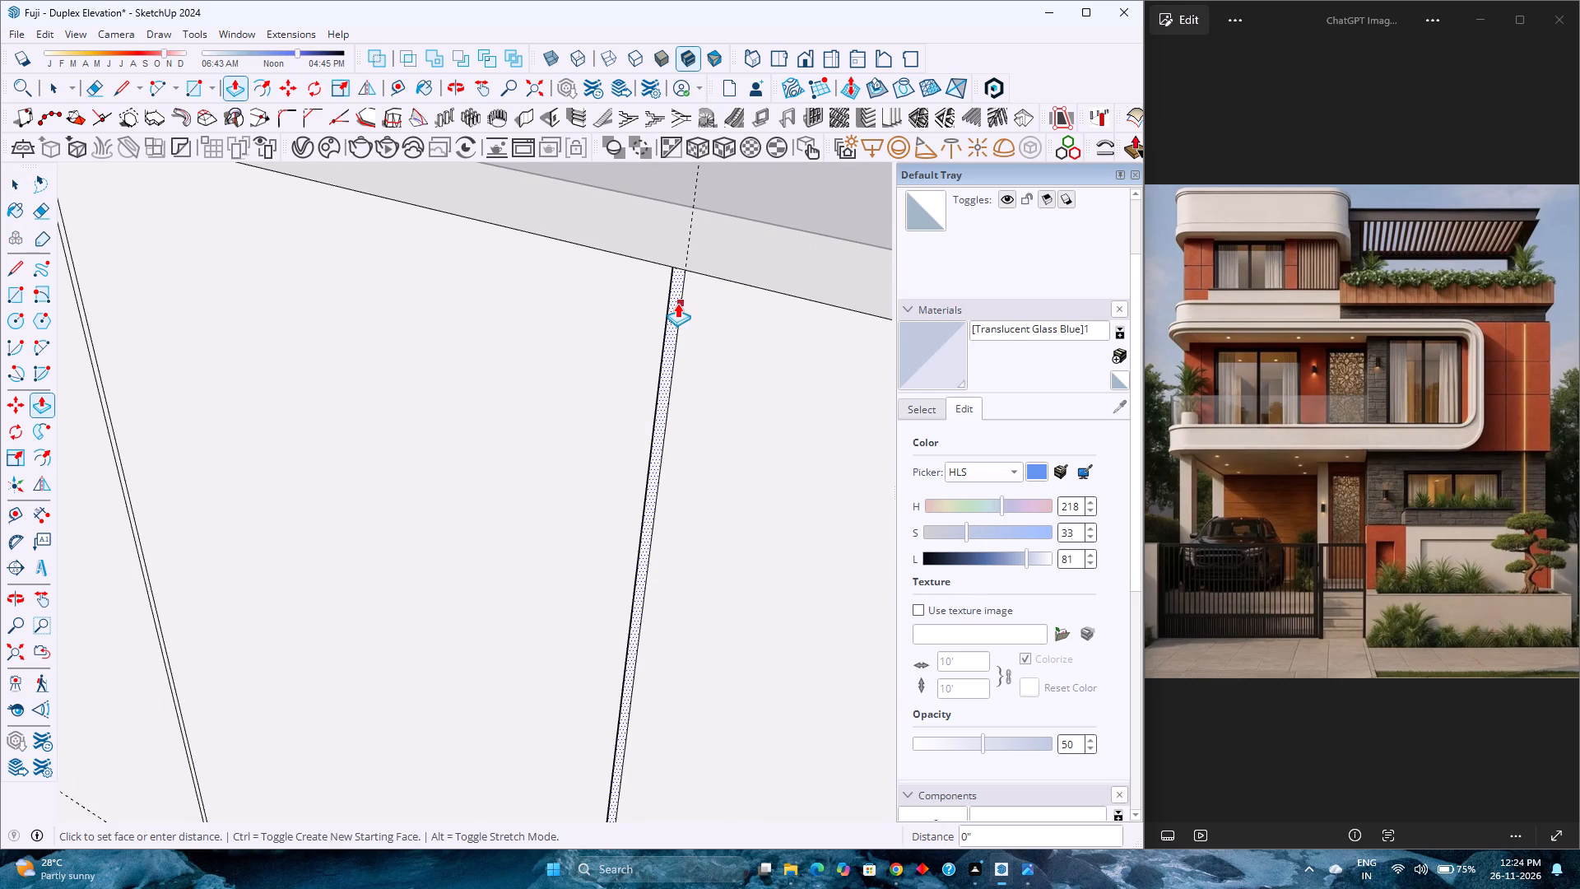
{"action": "type", "text": "0.25"}
{"action": "key", "text": "Return"}
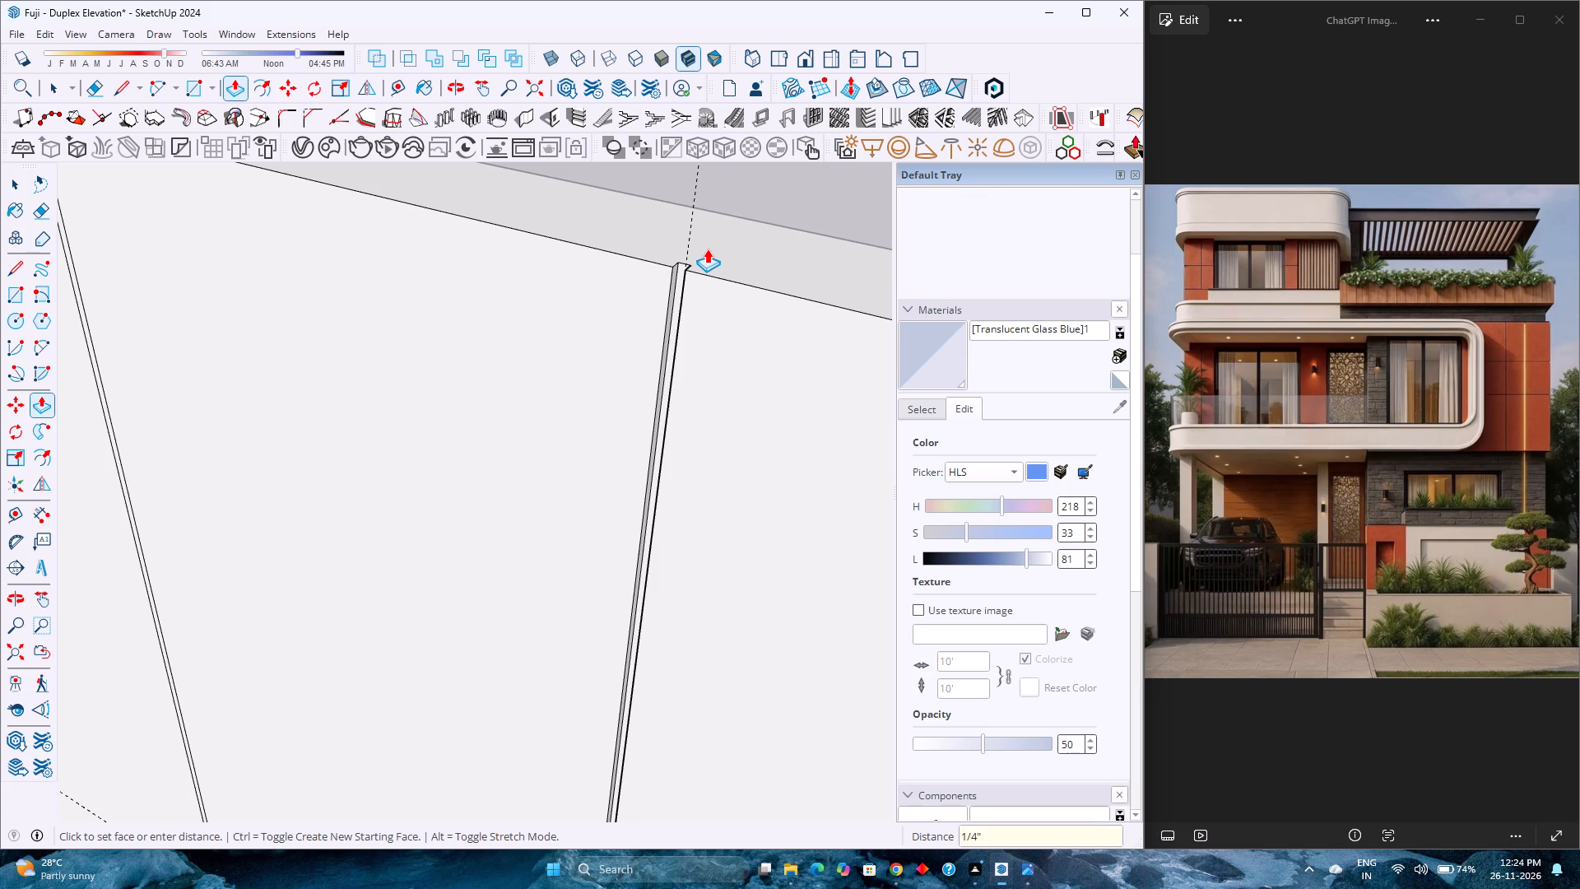
Repeat the 1/4" push/pull on the narrow vertical strip nearer the curved balcony frame.
{"action": "scroll", "coordinate": [717, 249], "scroll_direction": "down", "scroll_amount": 11}
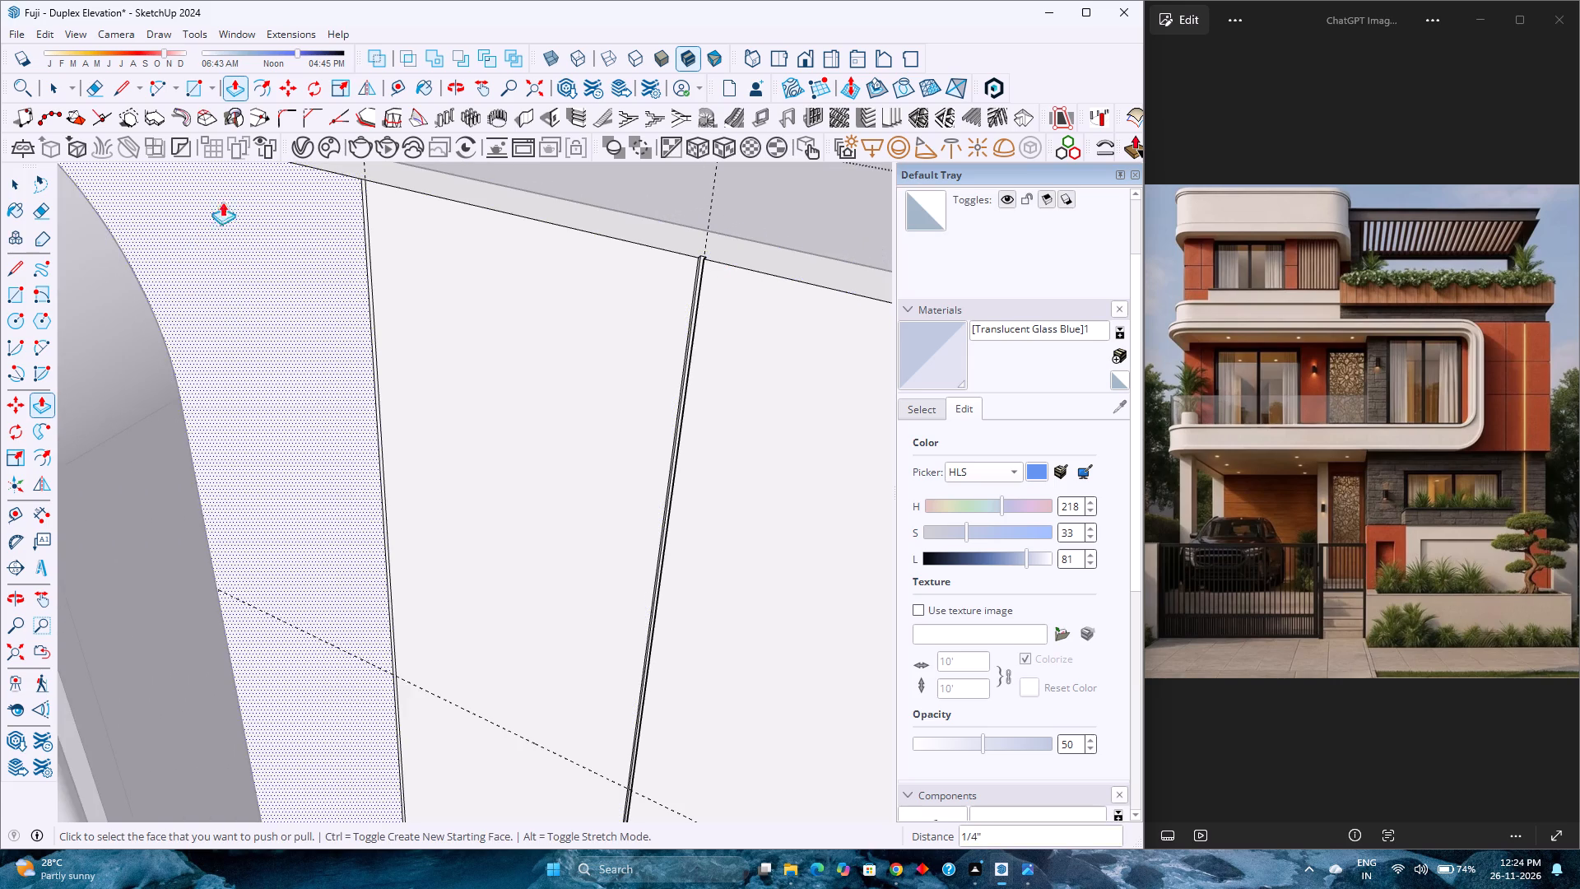
{"action": "scroll", "coordinate": [359, 172], "scroll_direction": "up", "scroll_amount": 12}
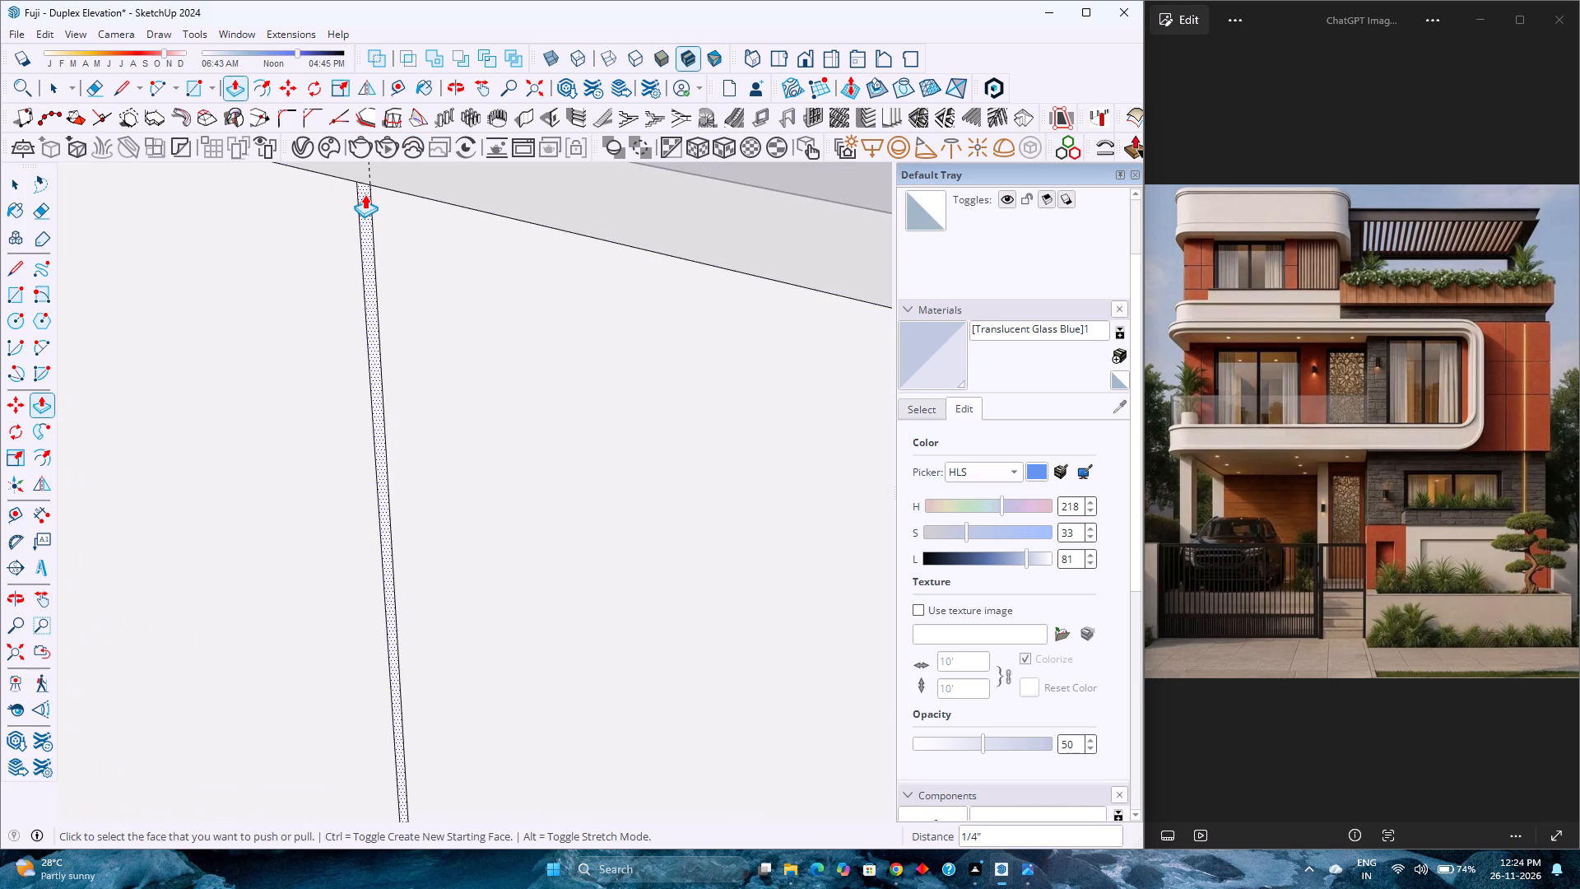
{"action": "double_click", "coordinate": [365, 194]}
{"action": "scroll", "coordinate": [359, 260], "scroll_direction": "down", "scroll_amount": 16}
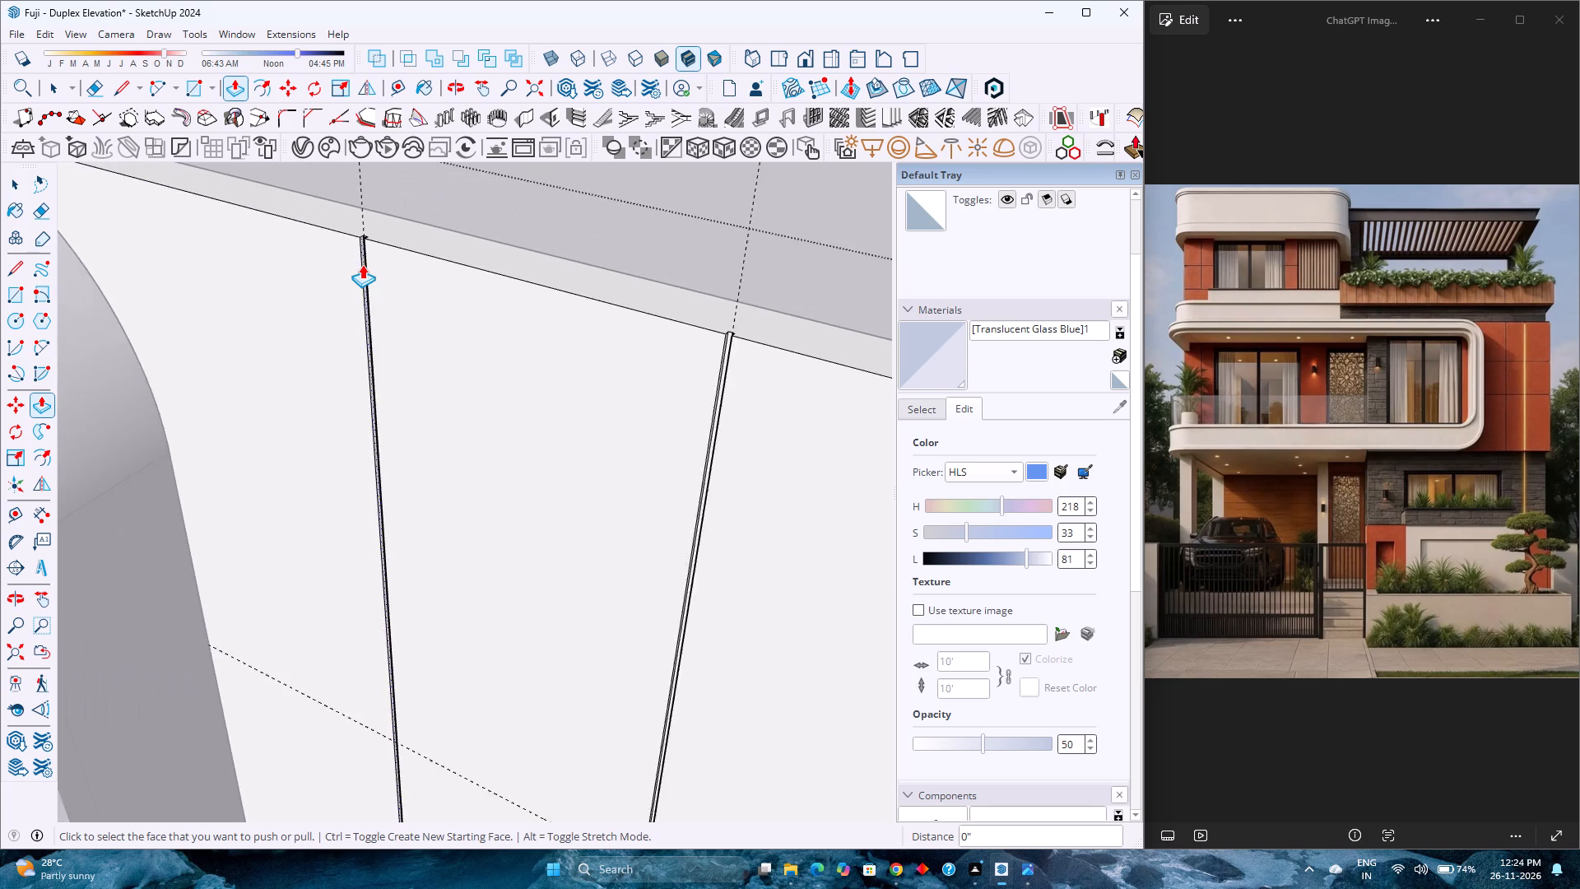
{"action": "scroll", "coordinate": [362, 264], "scroll_direction": "down", "scroll_amount": 13}
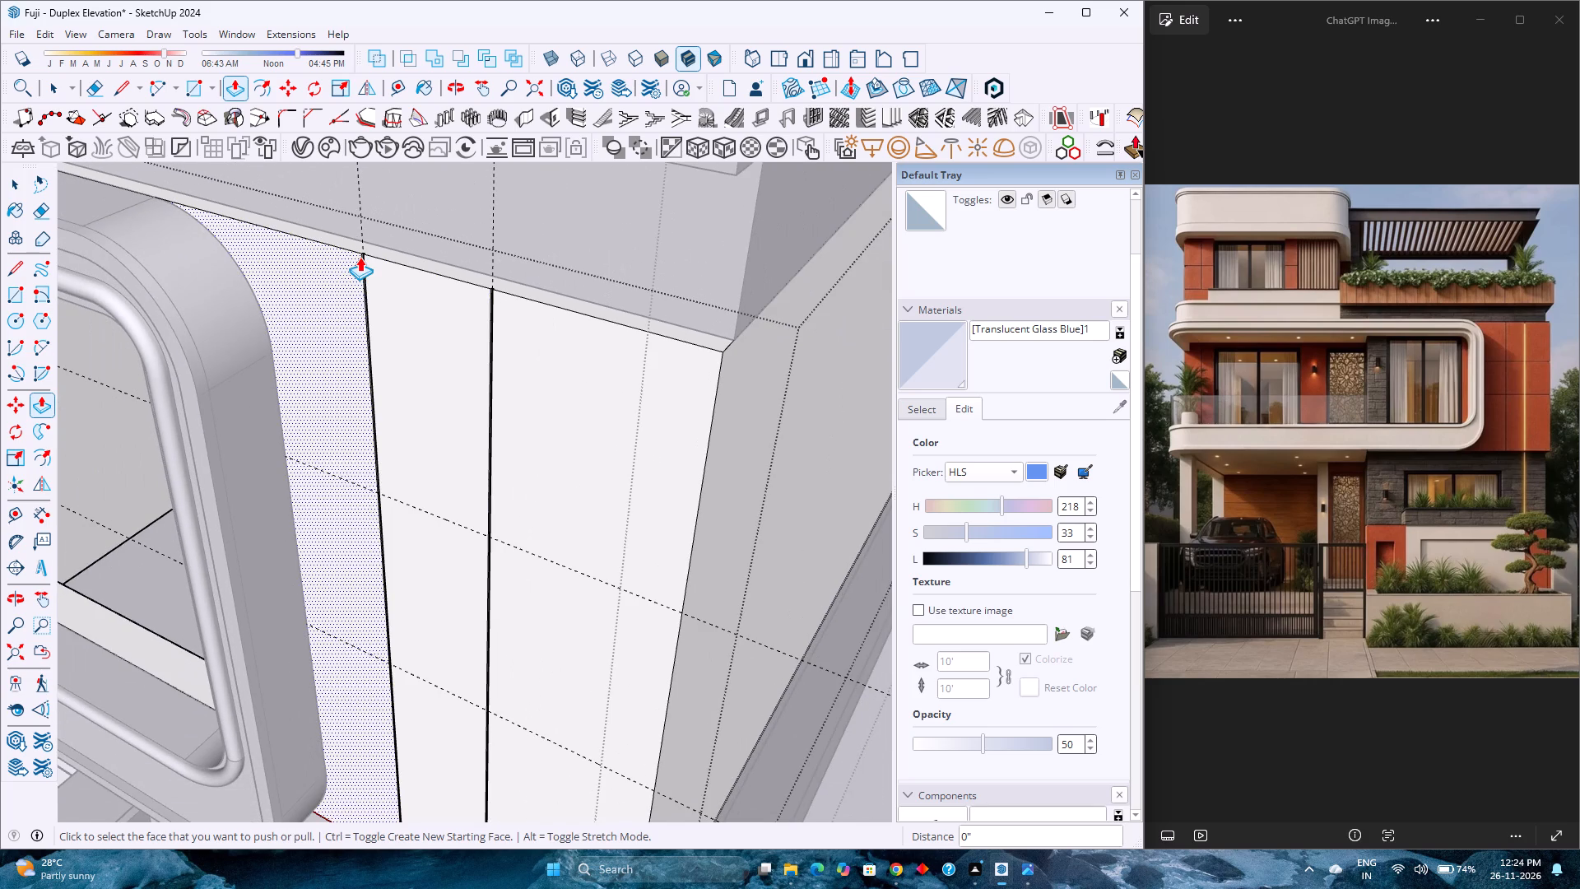
{"action": "key", "text": "space"}
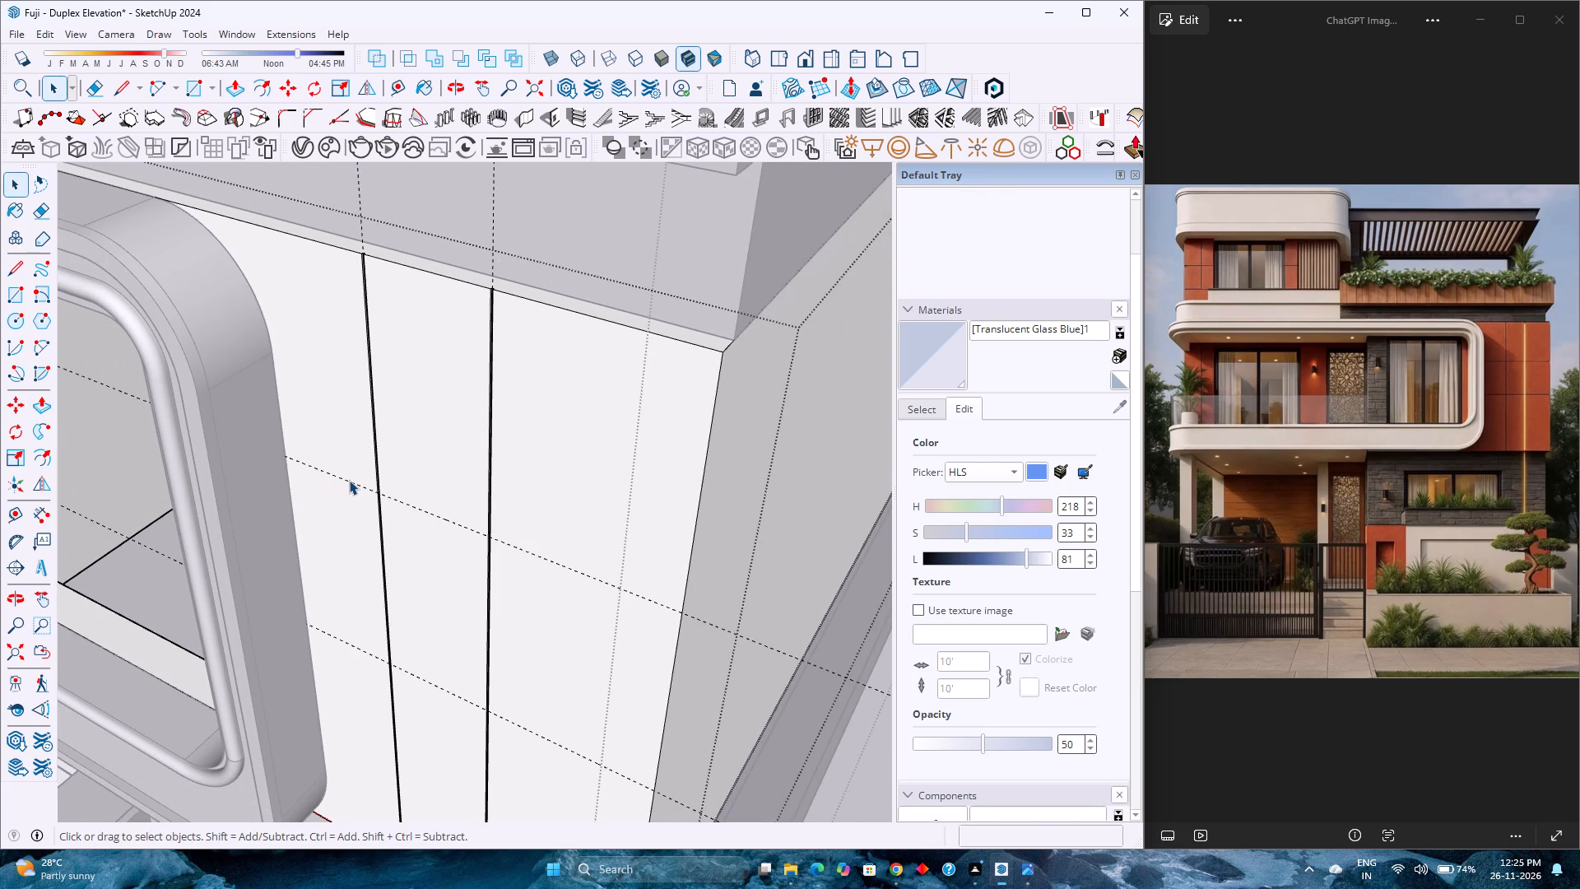
Draw a 5' 2" horizontal line along the upper guide, from the curved frame's edge across both strips to the wall corner.
{"action": "scroll", "coordinate": [349, 480], "scroll_direction": "down", "scroll_amount": 4}
{"action": "middle_click_drag", "start_coordinate": [354, 488], "coordinate": [425, 395]}
{"action": "middle_click", "coordinate": [425, 395]}
{"action": "middle_click", "coordinate": [430, 392]}
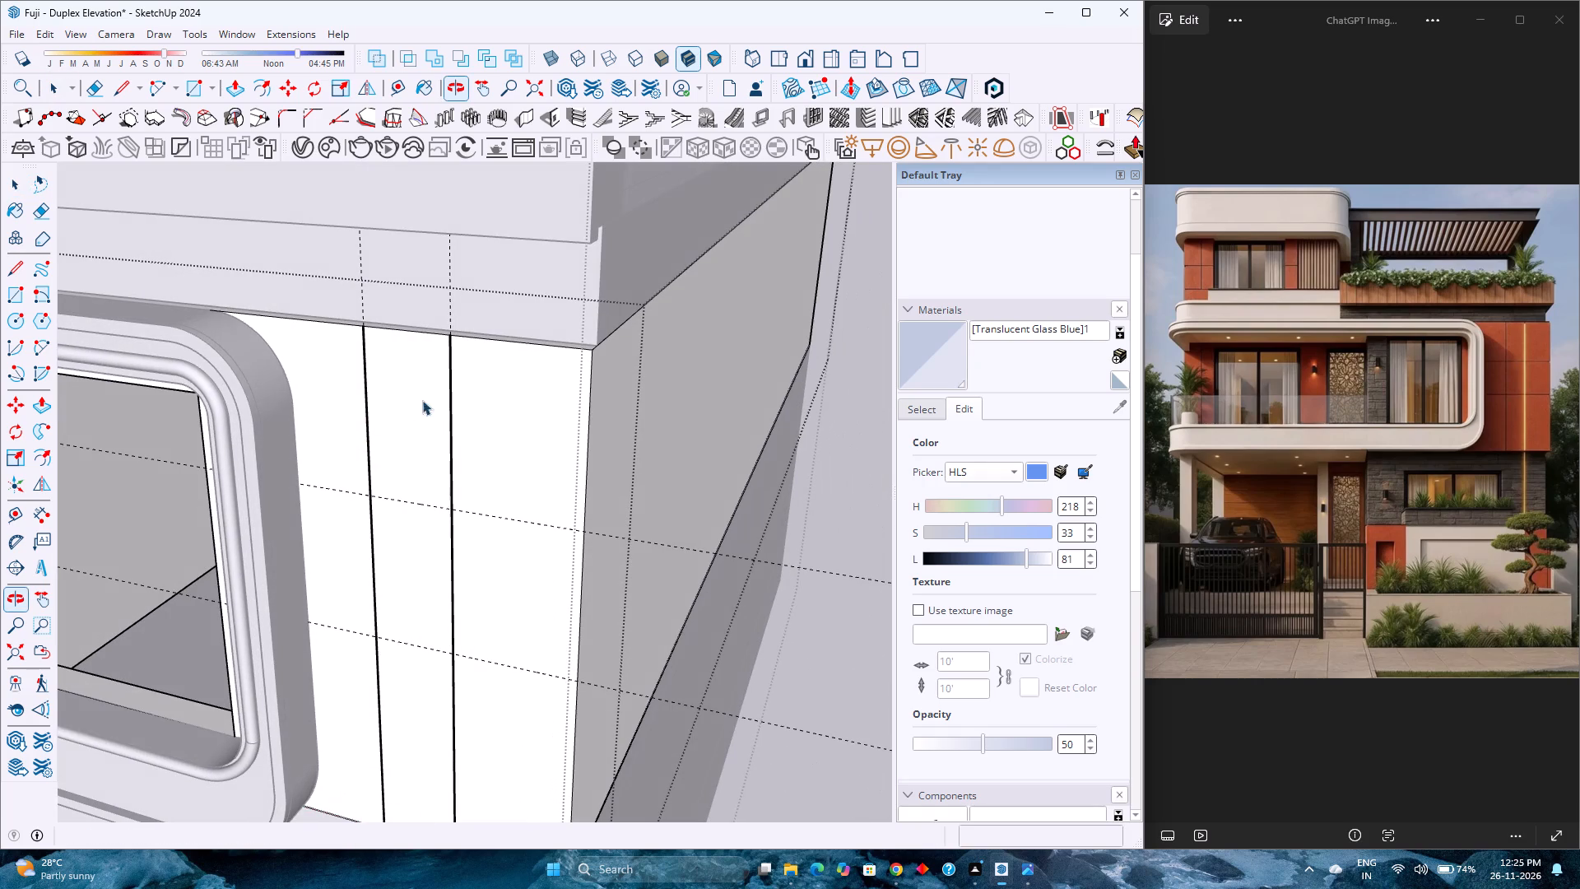
{"action": "left_click", "coordinate": [123, 87]}
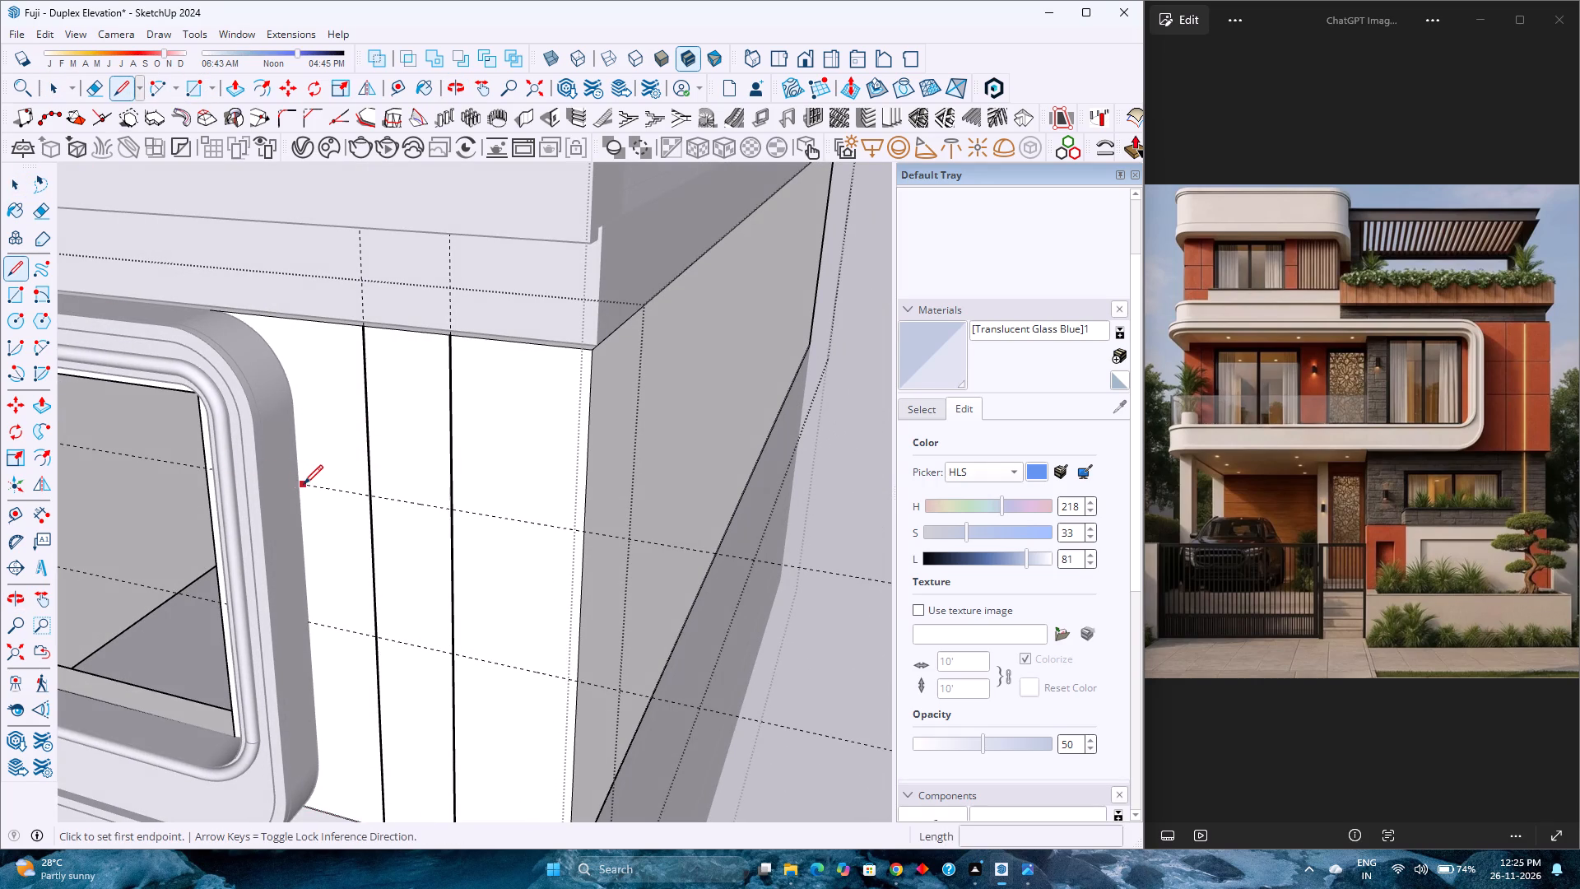
{"action": "left_click", "coordinate": [300, 482]}
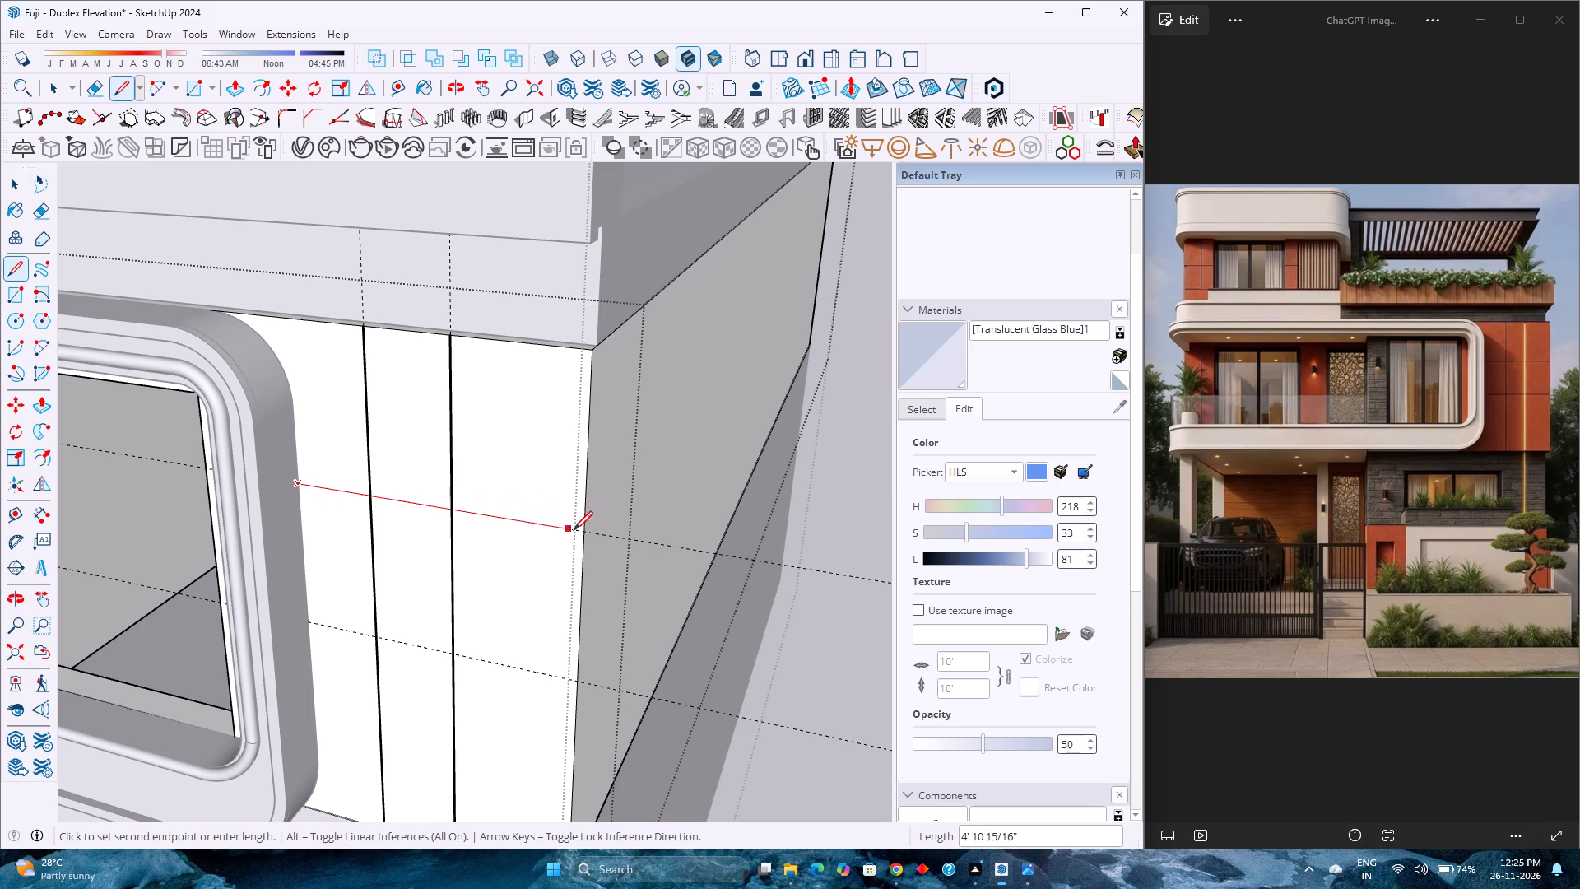
{"action": "left_click", "coordinate": [584, 533]}
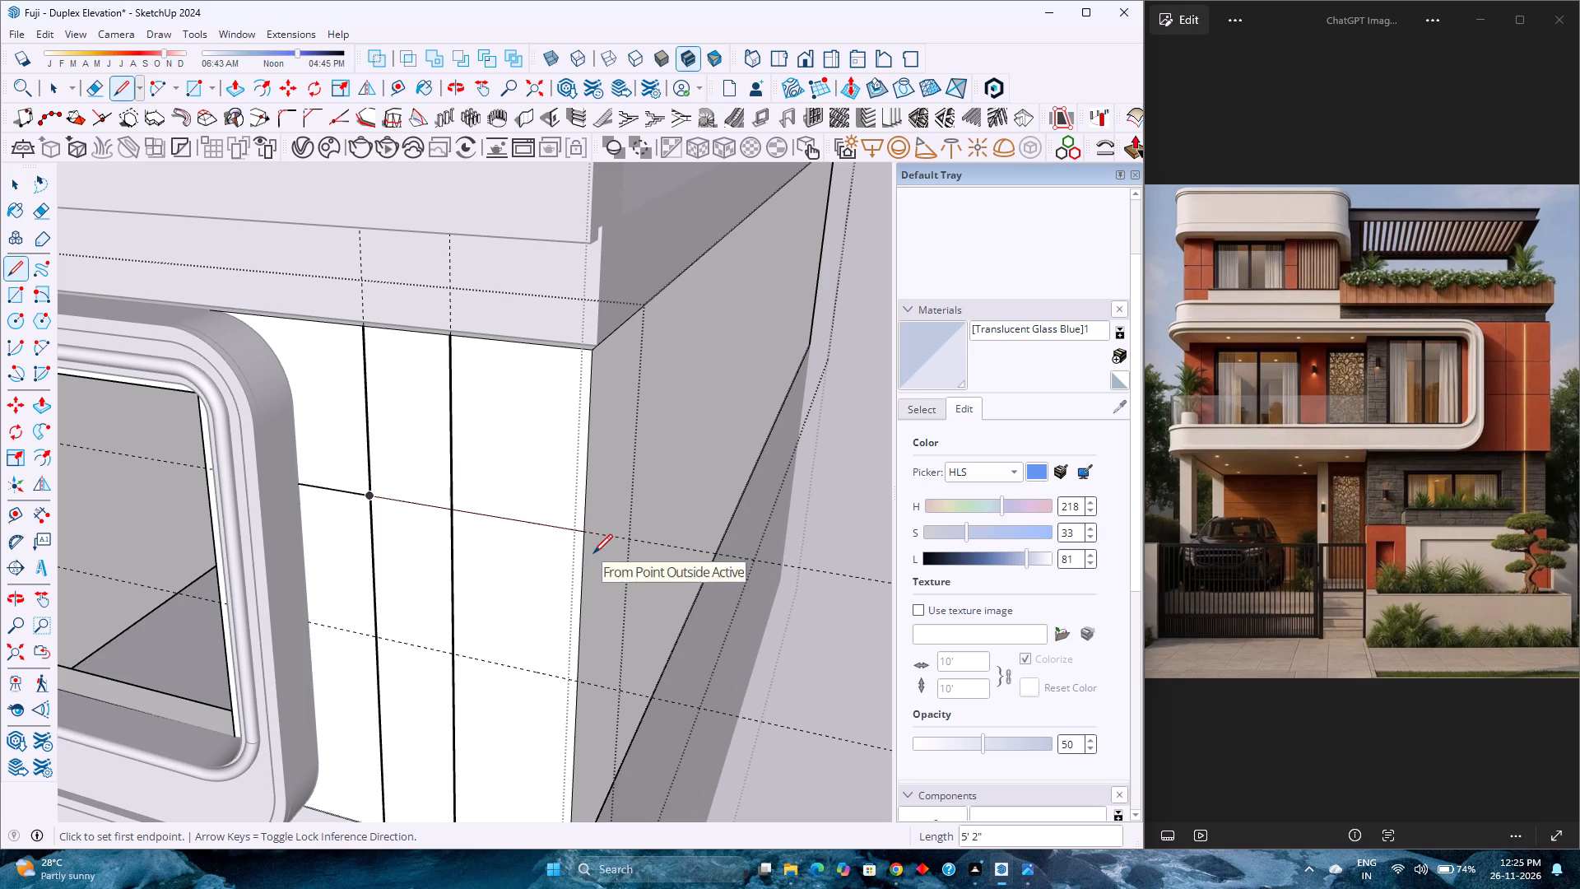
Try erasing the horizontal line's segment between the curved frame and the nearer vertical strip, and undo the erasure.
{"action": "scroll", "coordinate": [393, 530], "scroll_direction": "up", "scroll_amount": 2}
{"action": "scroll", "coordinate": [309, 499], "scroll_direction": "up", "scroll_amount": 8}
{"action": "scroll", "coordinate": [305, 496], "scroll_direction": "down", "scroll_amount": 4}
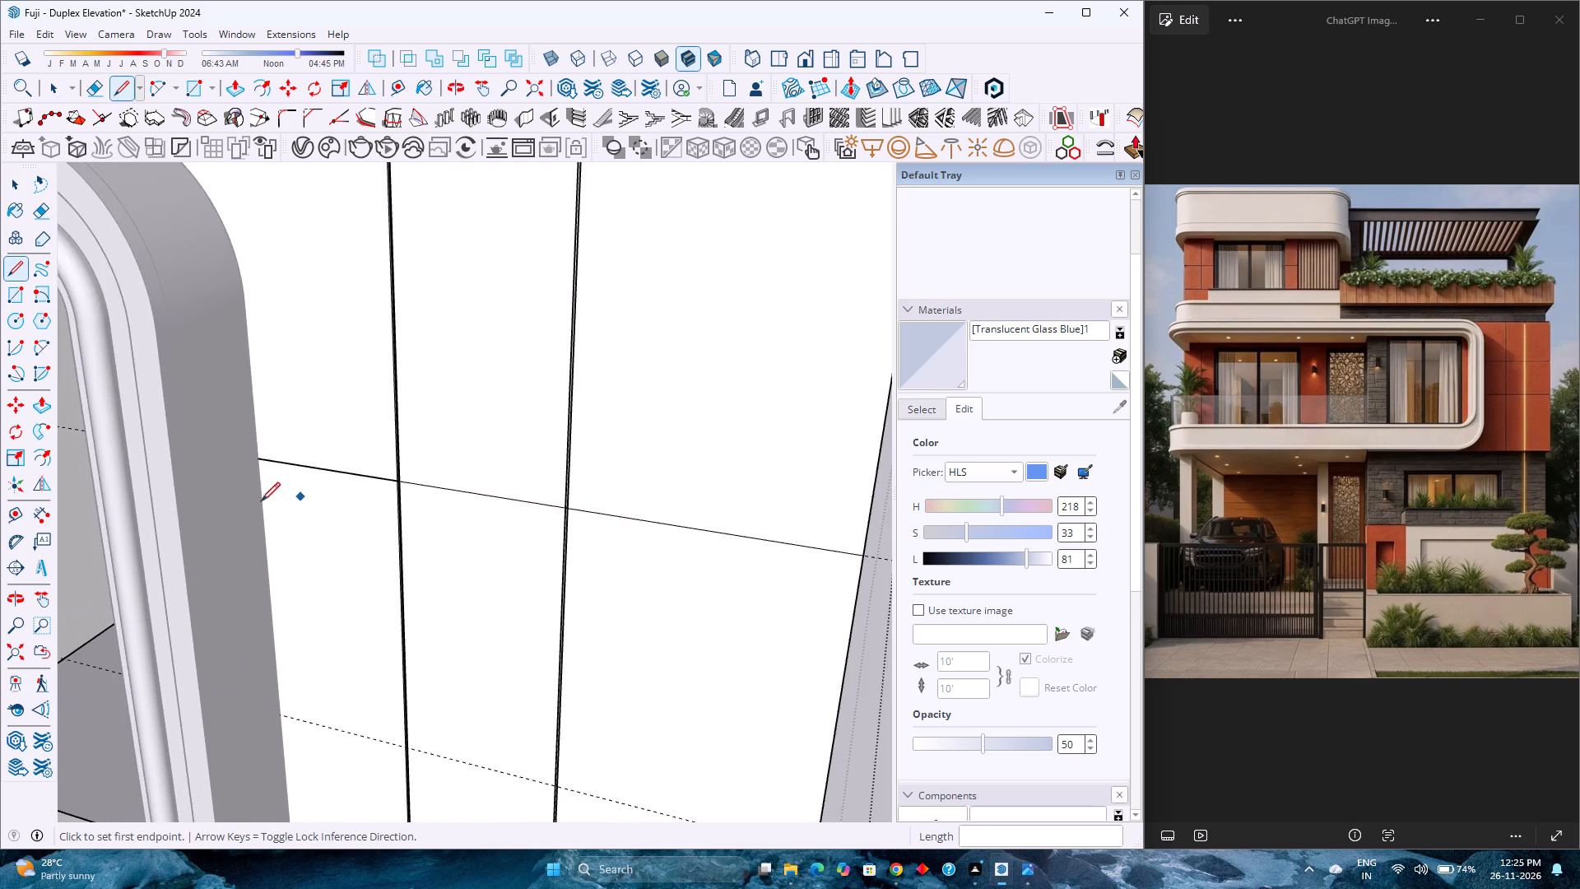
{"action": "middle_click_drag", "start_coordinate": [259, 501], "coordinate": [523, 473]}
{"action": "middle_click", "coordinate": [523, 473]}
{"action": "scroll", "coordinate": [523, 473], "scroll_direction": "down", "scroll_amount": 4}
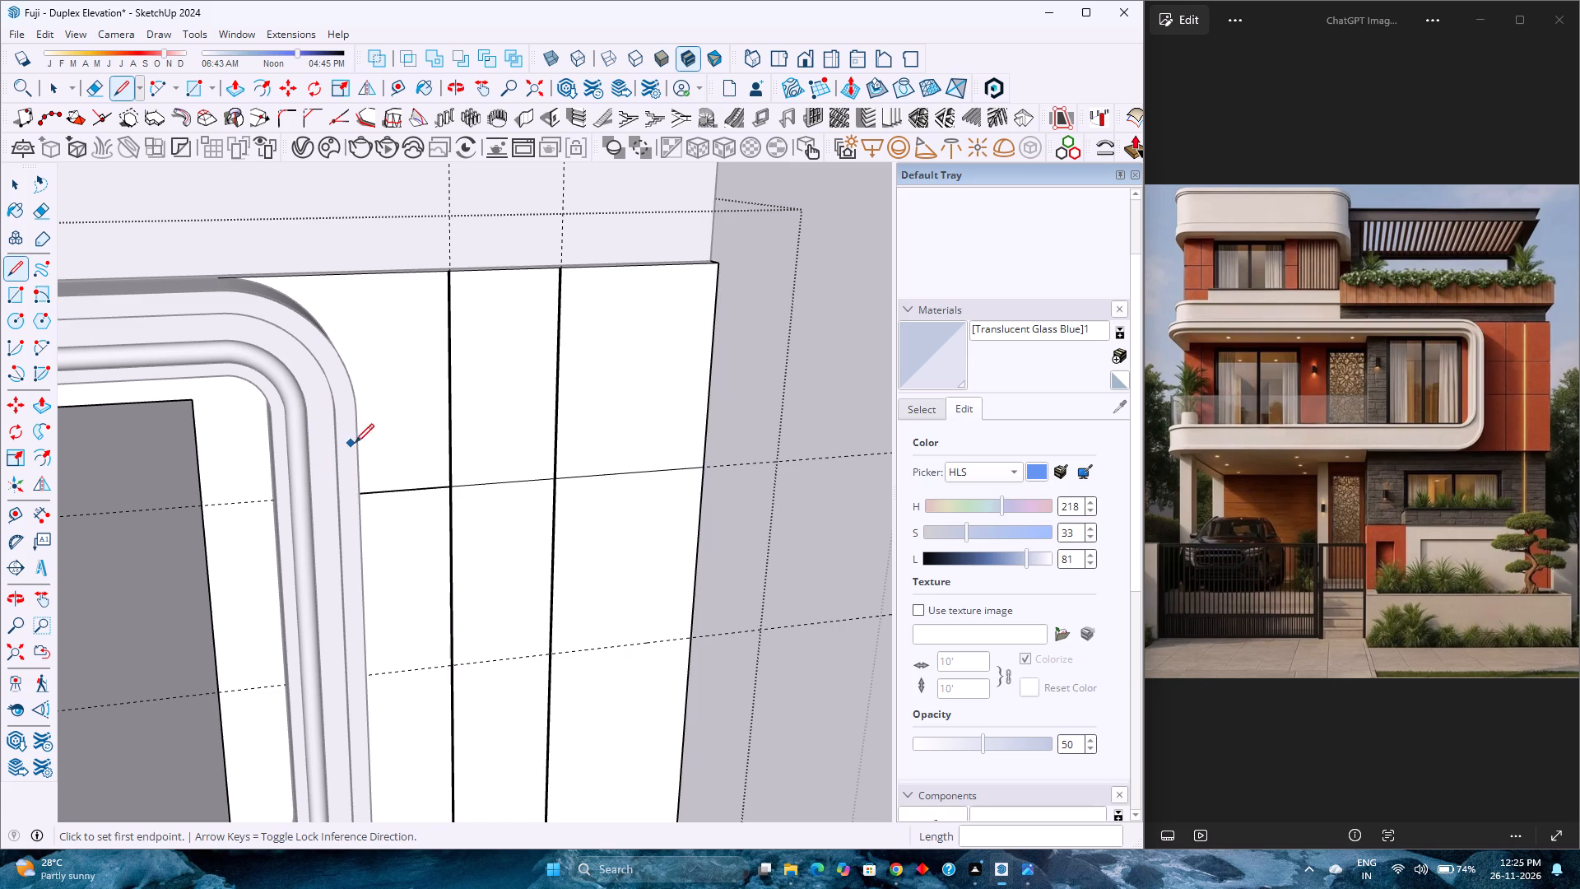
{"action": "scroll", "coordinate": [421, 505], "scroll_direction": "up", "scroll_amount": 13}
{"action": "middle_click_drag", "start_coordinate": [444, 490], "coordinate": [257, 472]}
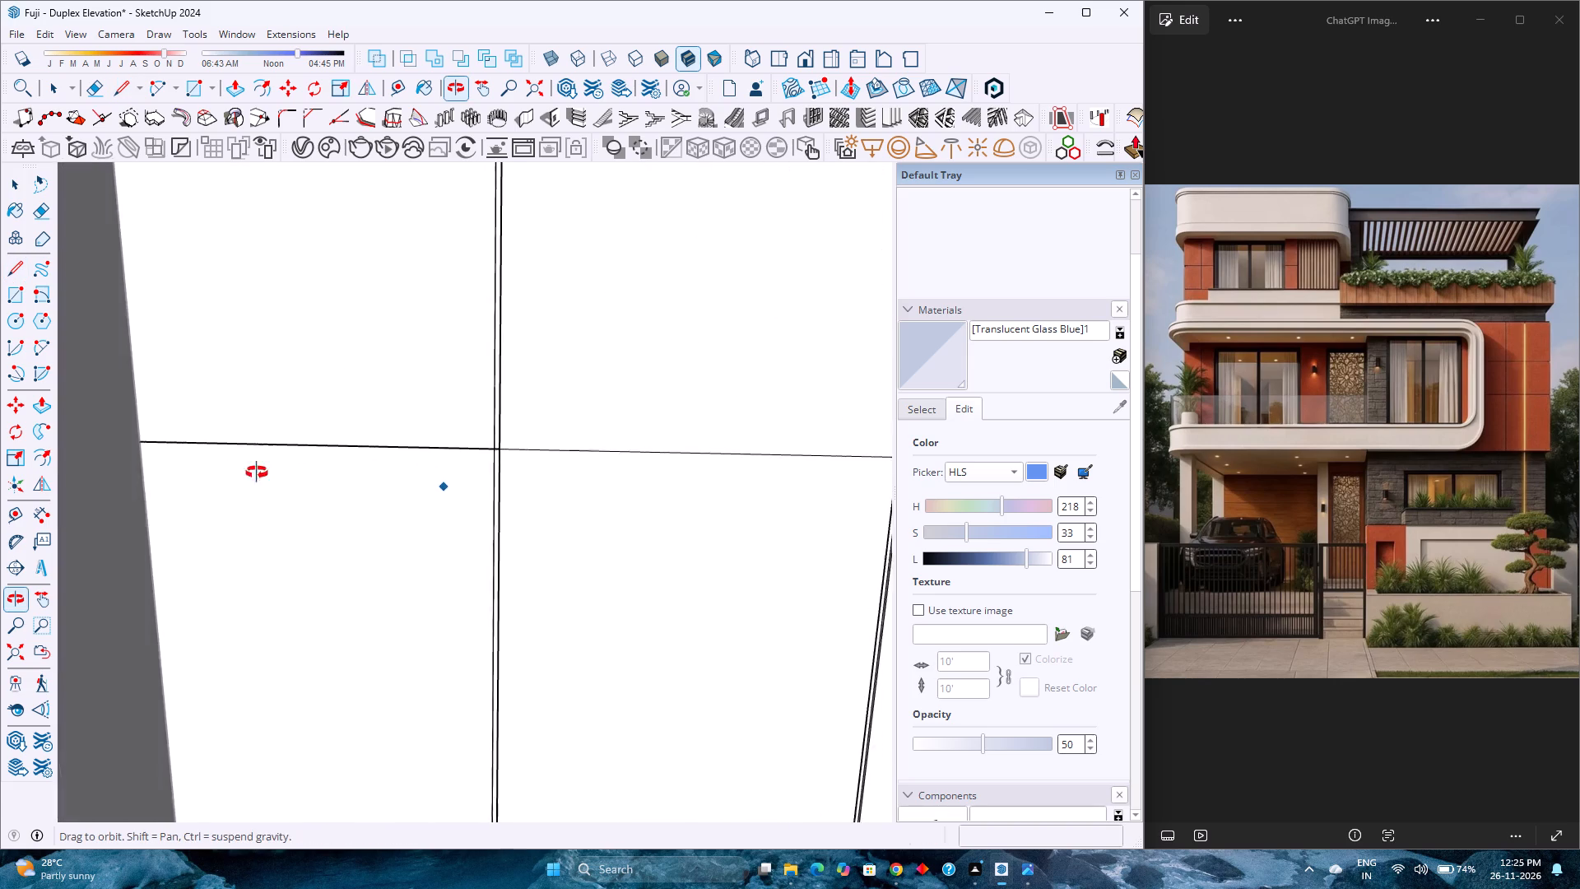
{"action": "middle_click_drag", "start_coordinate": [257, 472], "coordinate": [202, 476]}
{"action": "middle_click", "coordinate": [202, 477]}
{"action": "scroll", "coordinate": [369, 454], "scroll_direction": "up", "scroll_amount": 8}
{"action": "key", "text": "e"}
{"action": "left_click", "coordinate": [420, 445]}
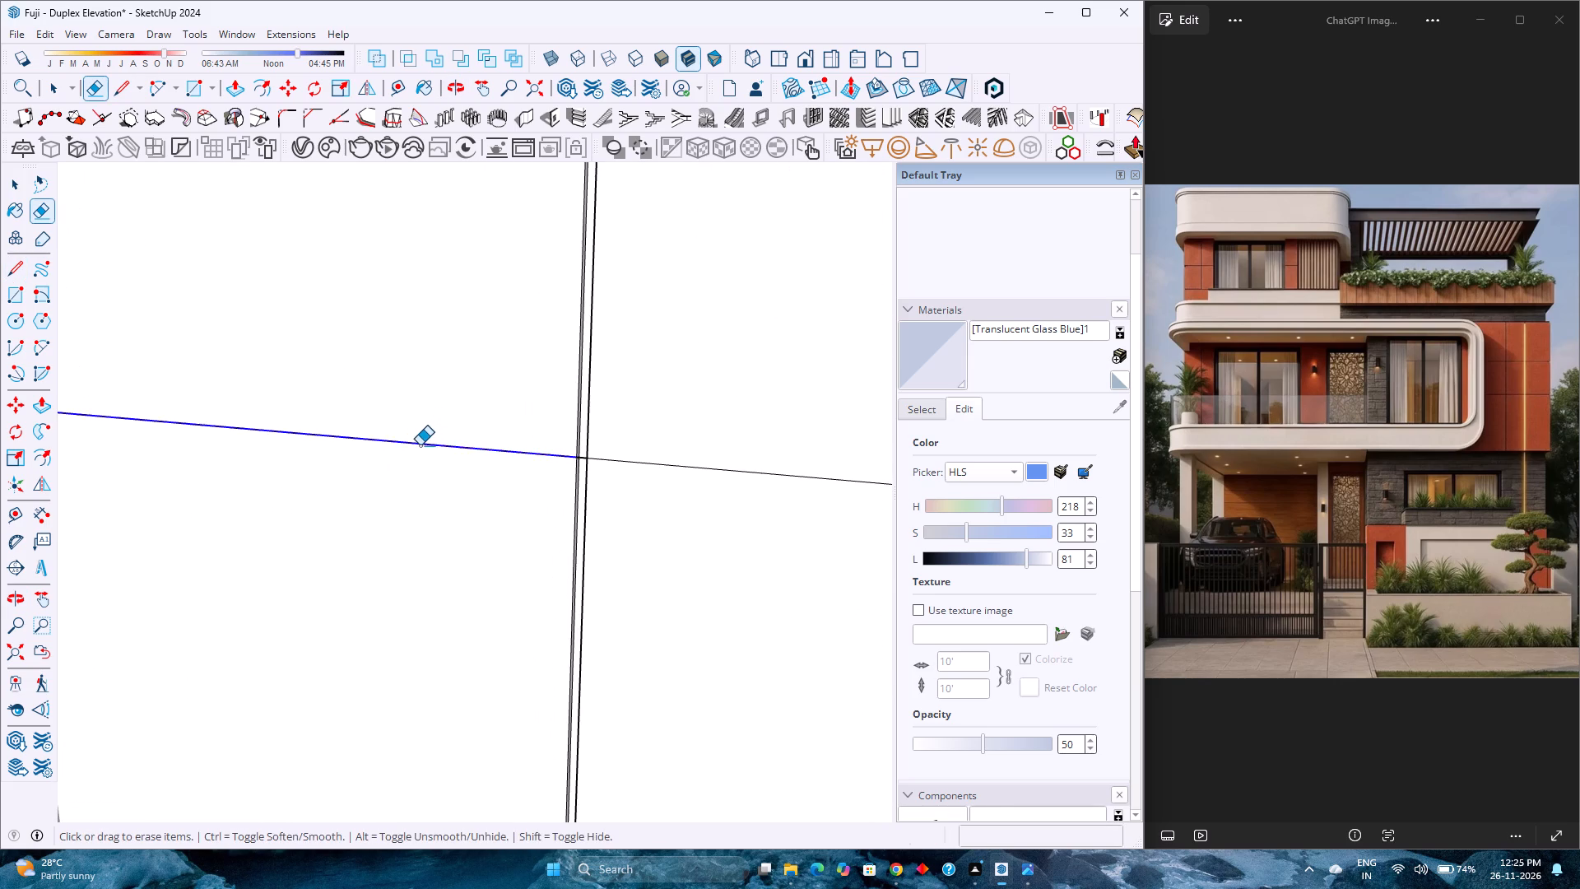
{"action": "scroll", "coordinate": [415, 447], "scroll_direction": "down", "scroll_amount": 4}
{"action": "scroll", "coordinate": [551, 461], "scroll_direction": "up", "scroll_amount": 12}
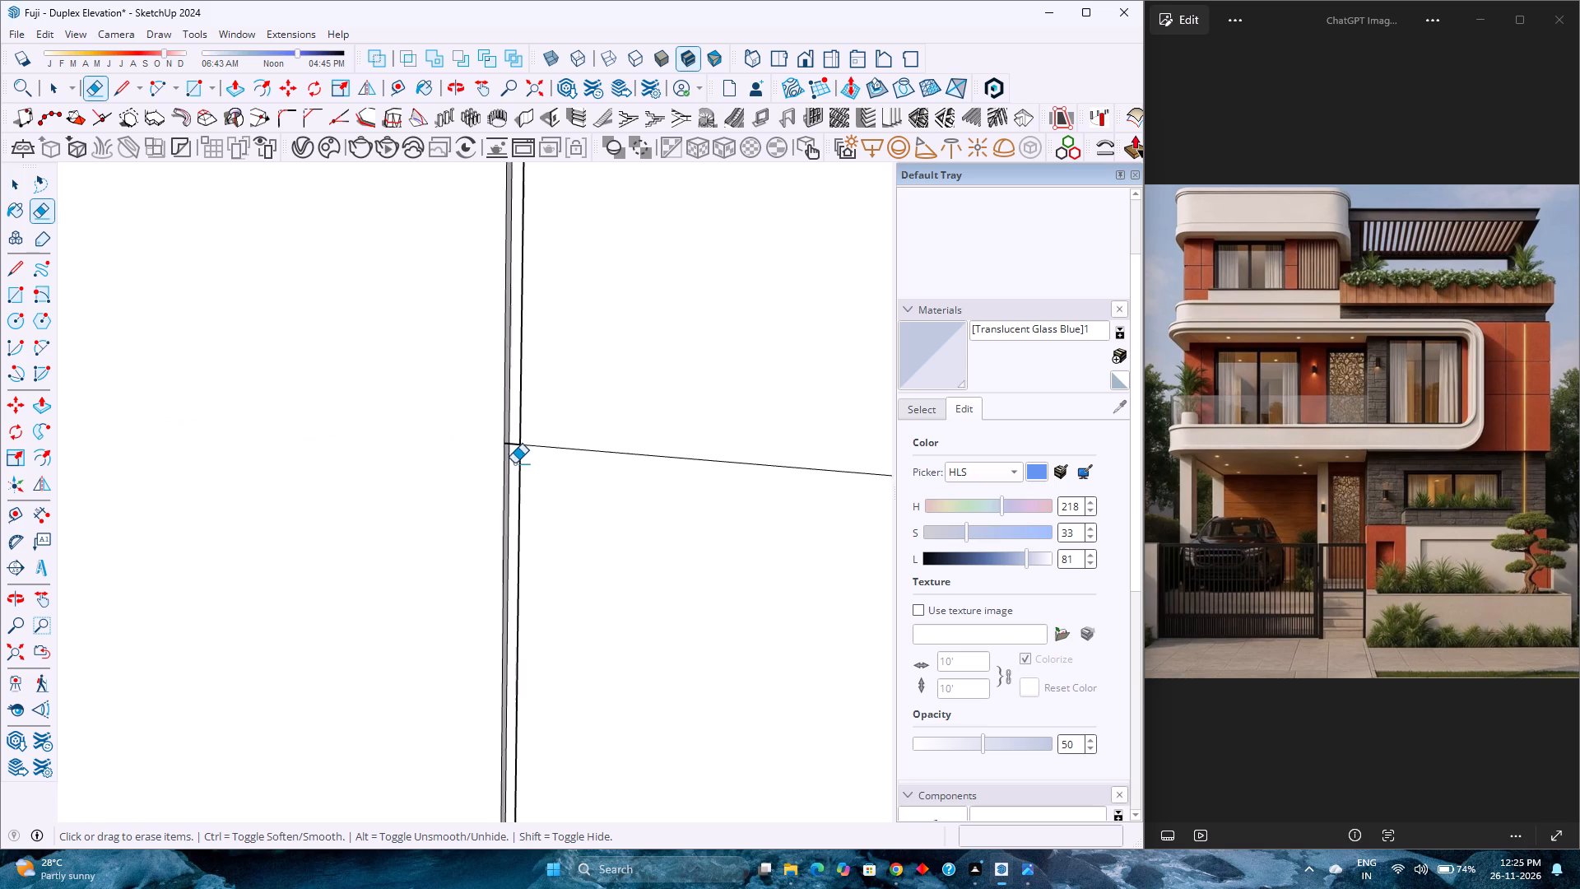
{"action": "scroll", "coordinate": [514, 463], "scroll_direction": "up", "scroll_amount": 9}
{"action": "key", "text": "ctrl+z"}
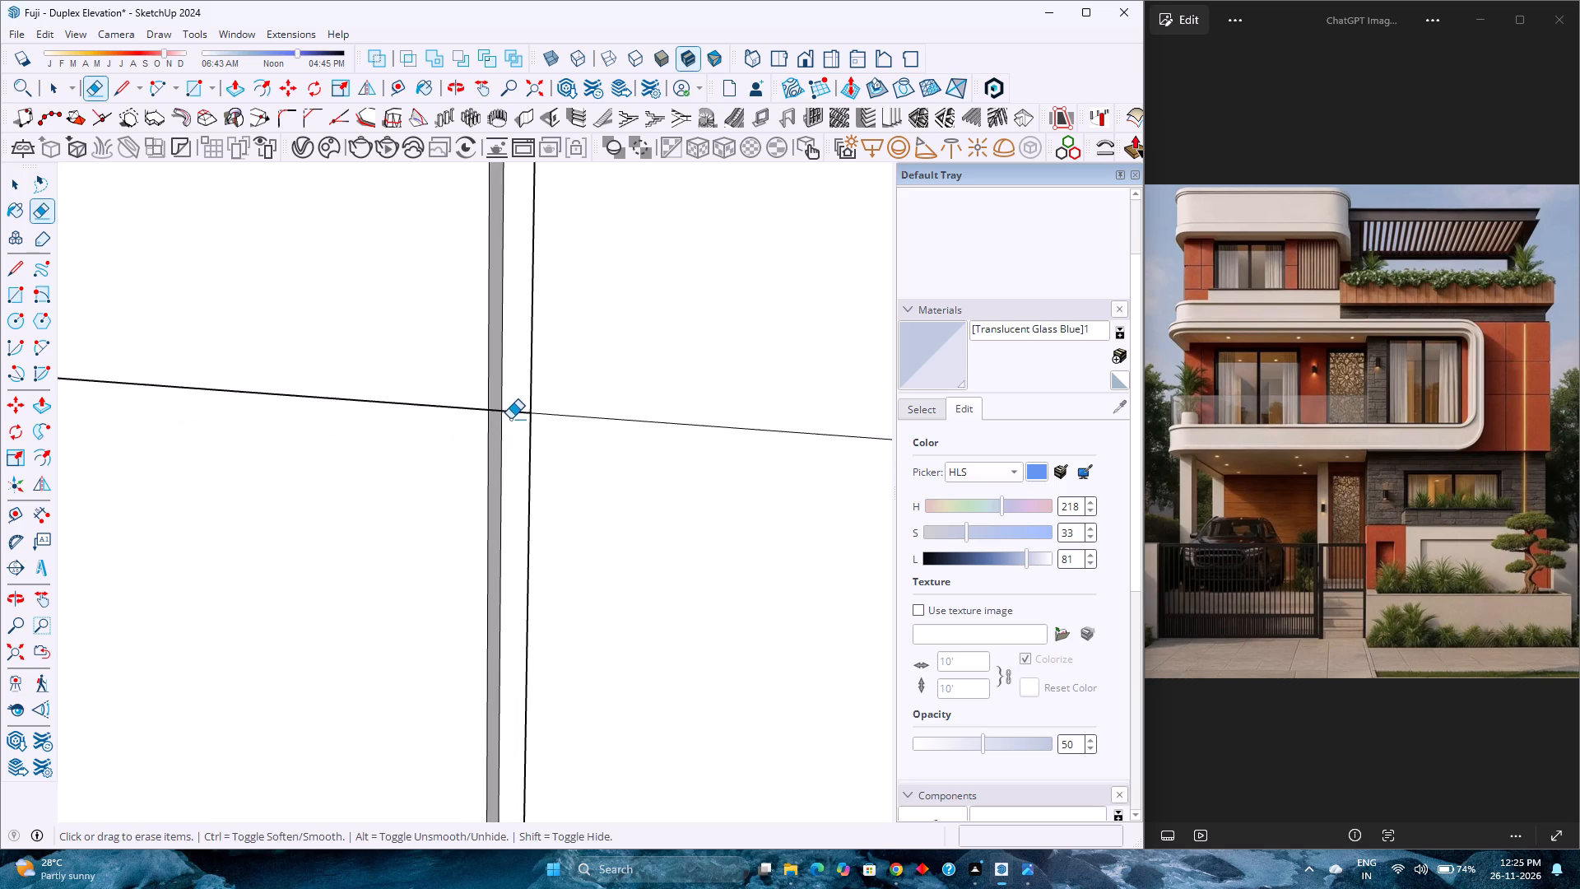
Delete the horizontal line's segment between the curved frame and the nearer strip, plus the short piece crossing that strip.
{"action": "key", "text": "space"}
{"action": "scroll", "coordinate": [474, 432], "scroll_direction": "down", "scroll_amount": 20}
{"action": "scroll", "coordinate": [474, 432], "scroll_direction": "down", "scroll_amount": 1}
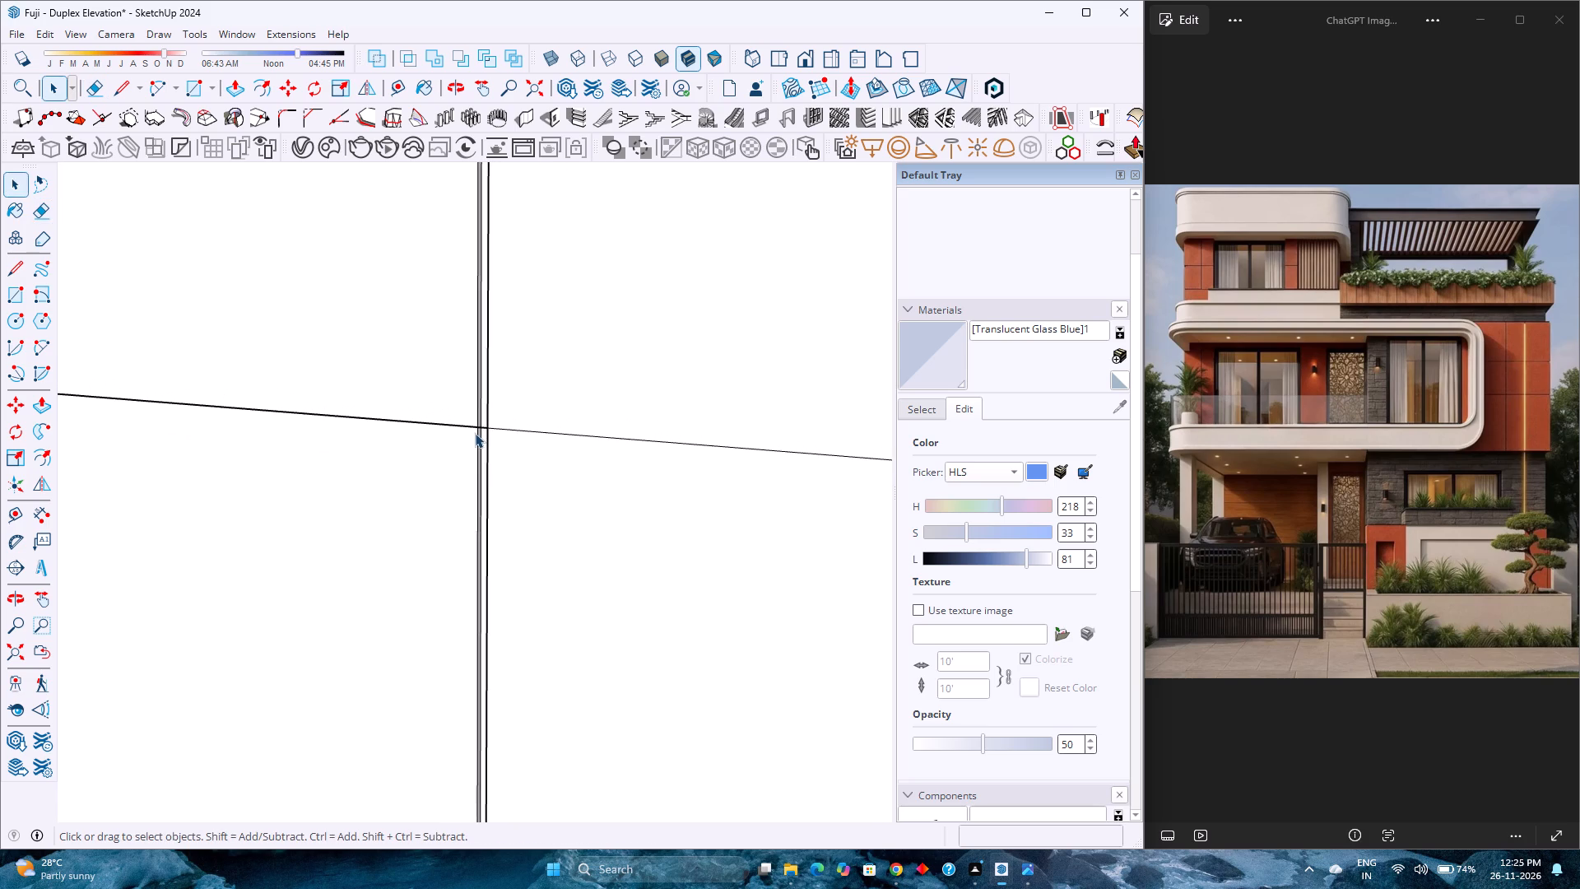
{"action": "scroll", "coordinate": [475, 433], "scroll_direction": "down", "scroll_amount": 2}
{"action": "left_click", "coordinate": [456, 427]}
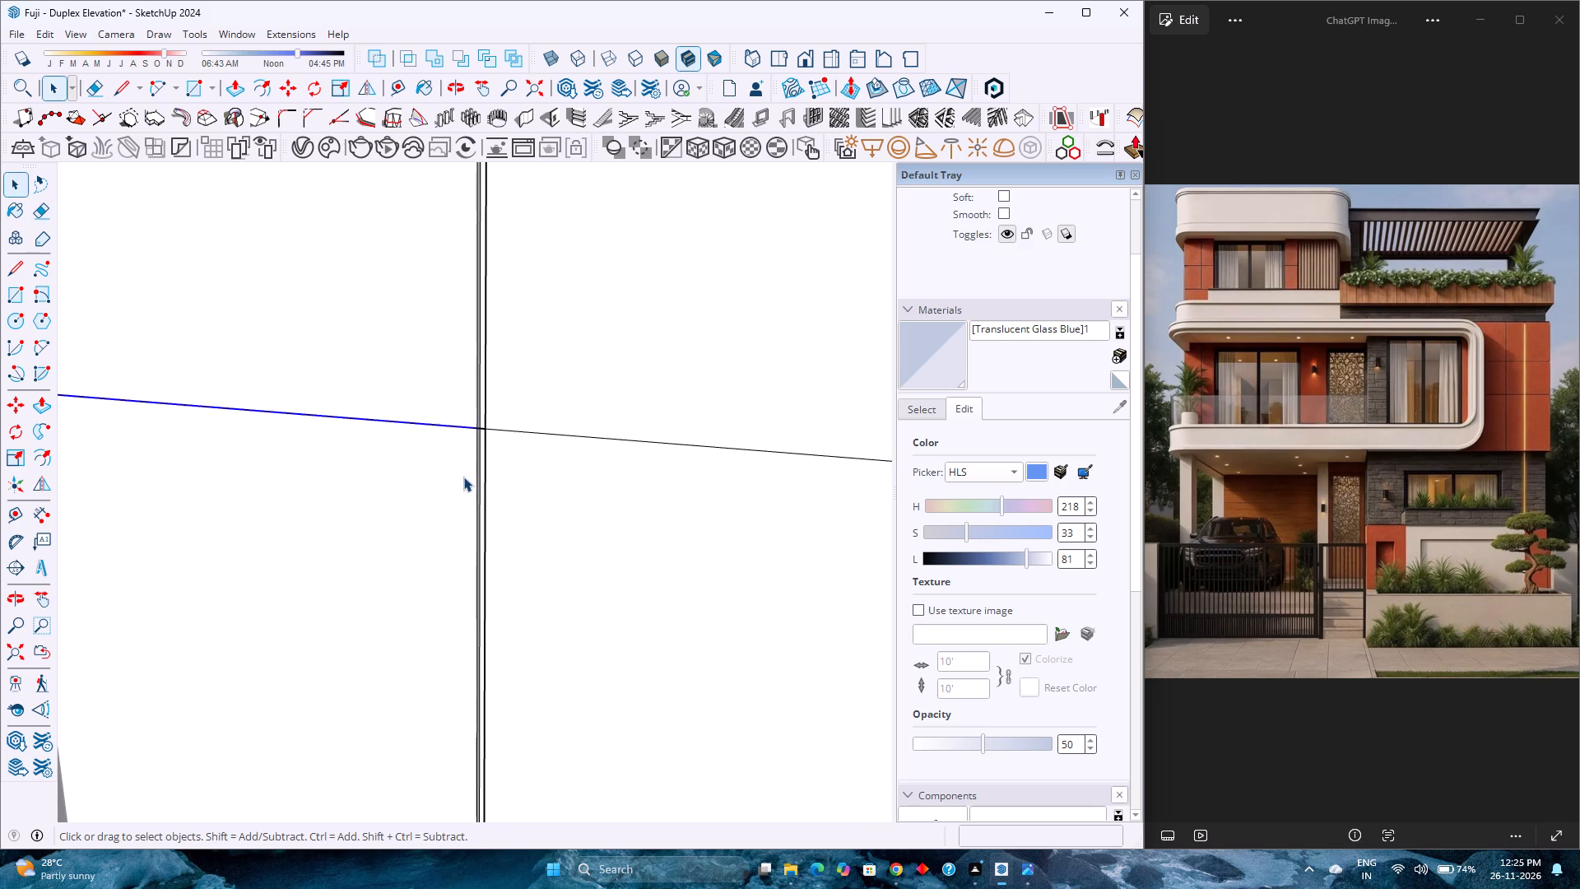
{"action": "key", "text": "Delete"}
{"action": "scroll", "coordinate": [476, 432], "scroll_direction": "up", "scroll_amount": 9}
{"action": "scroll", "coordinate": [485, 425], "scroll_direction": "down", "scroll_amount": 7}
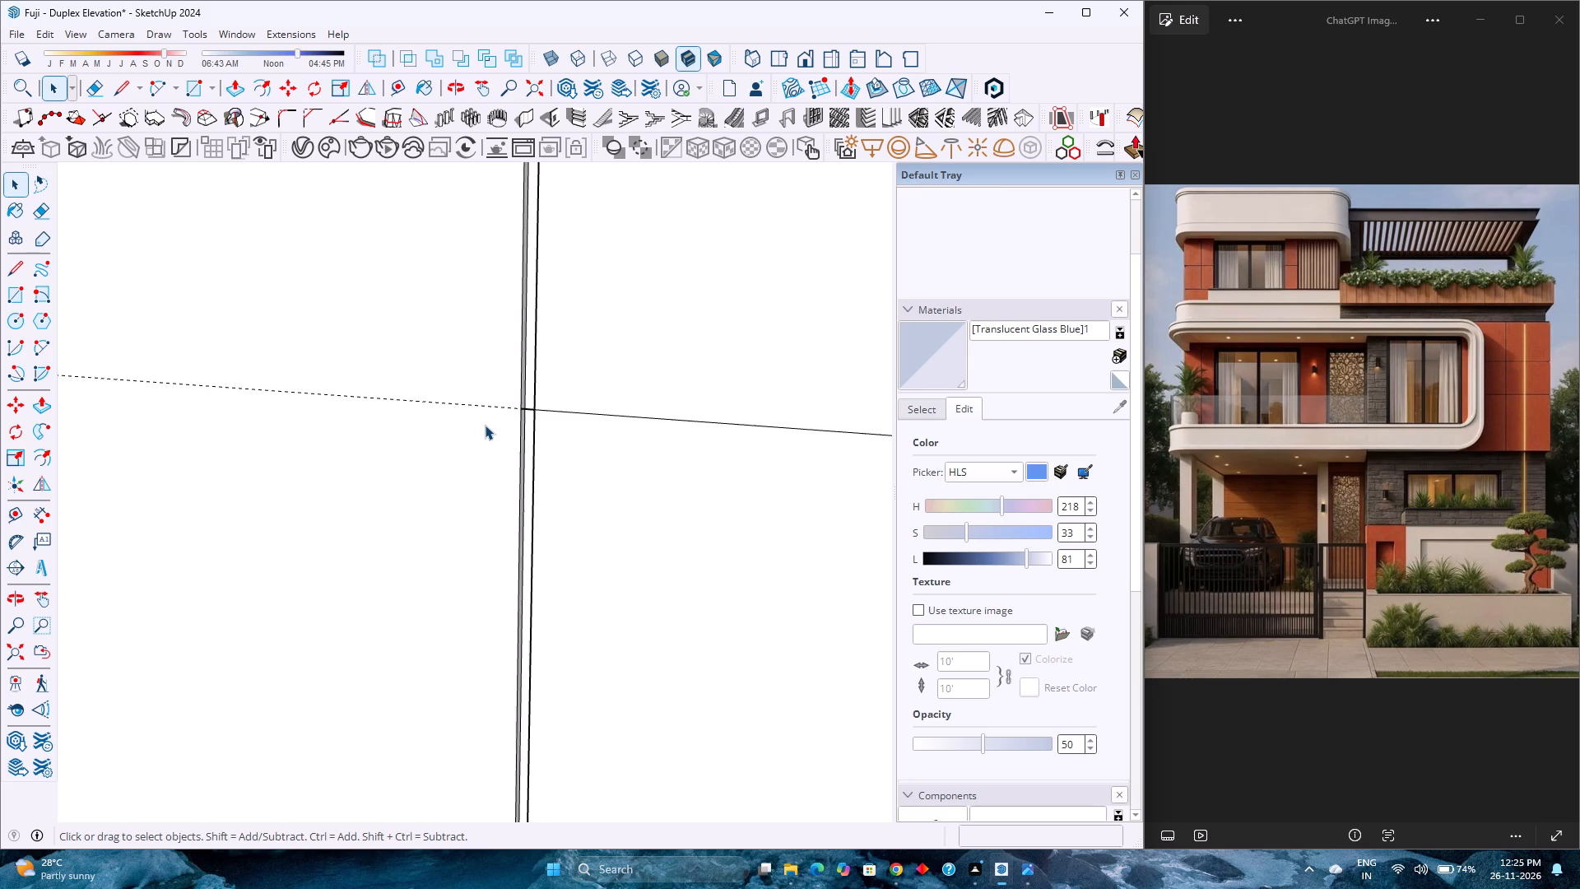
{"action": "left_click", "coordinate": [518, 412]}
{"action": "key", "text": "Delete"}
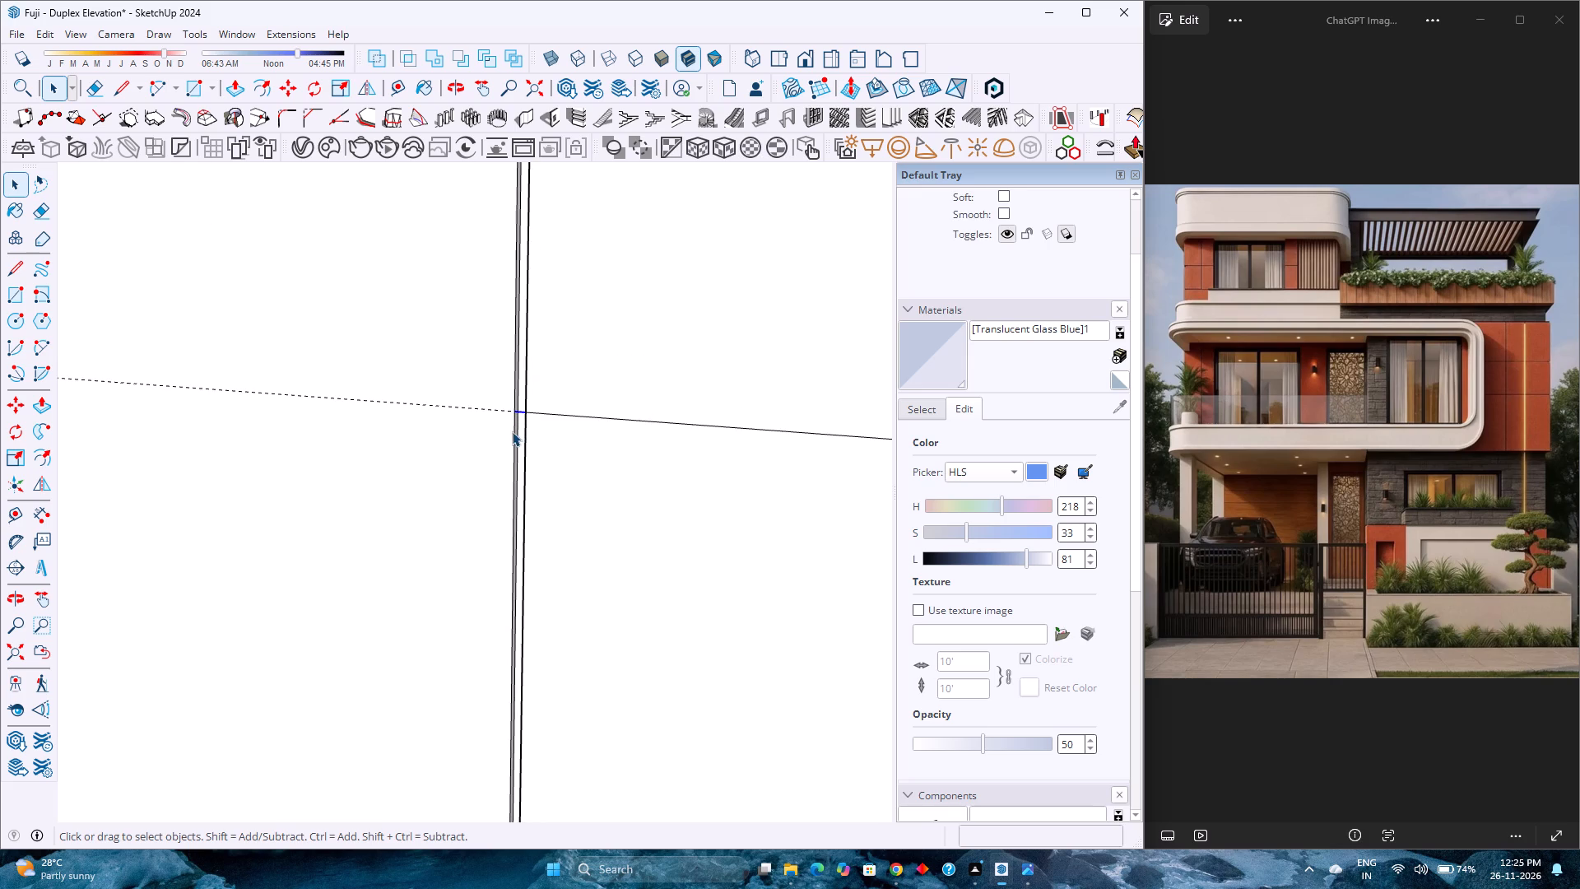
{"action": "scroll", "coordinate": [407, 458], "scroll_direction": "down", "scroll_amount": 13}
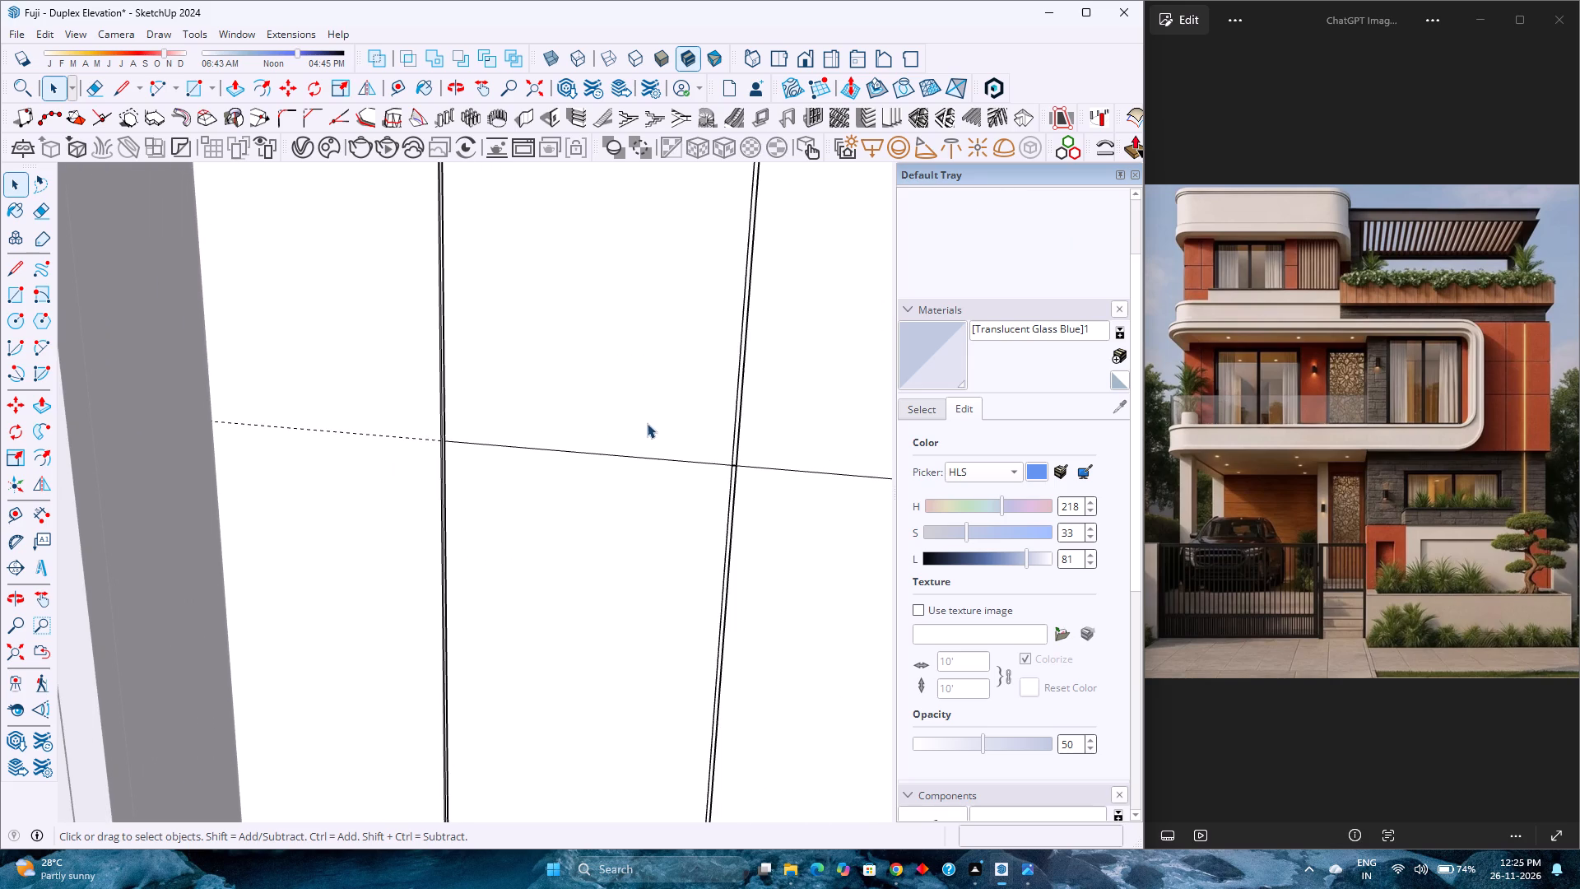
Delete the short piece of the horizontal line crossing the vertical strip farther from the curved frame.
{"action": "scroll", "coordinate": [742, 460], "scroll_direction": "up", "scroll_amount": 12}
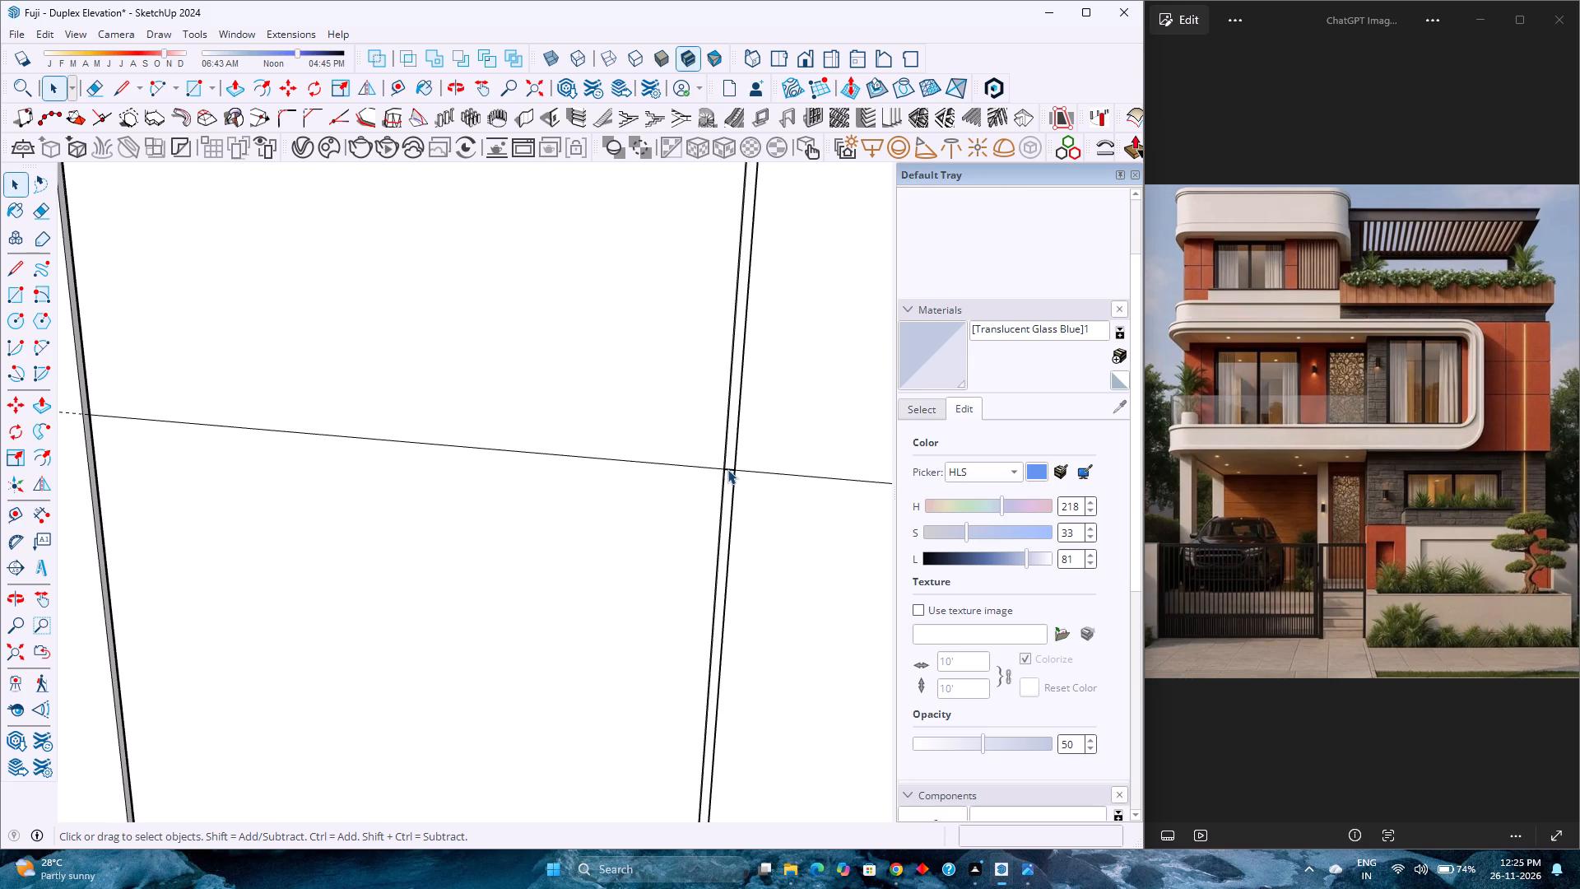
{"action": "left_click", "coordinate": [727, 469]}
{"action": "key", "text": "Delete"}
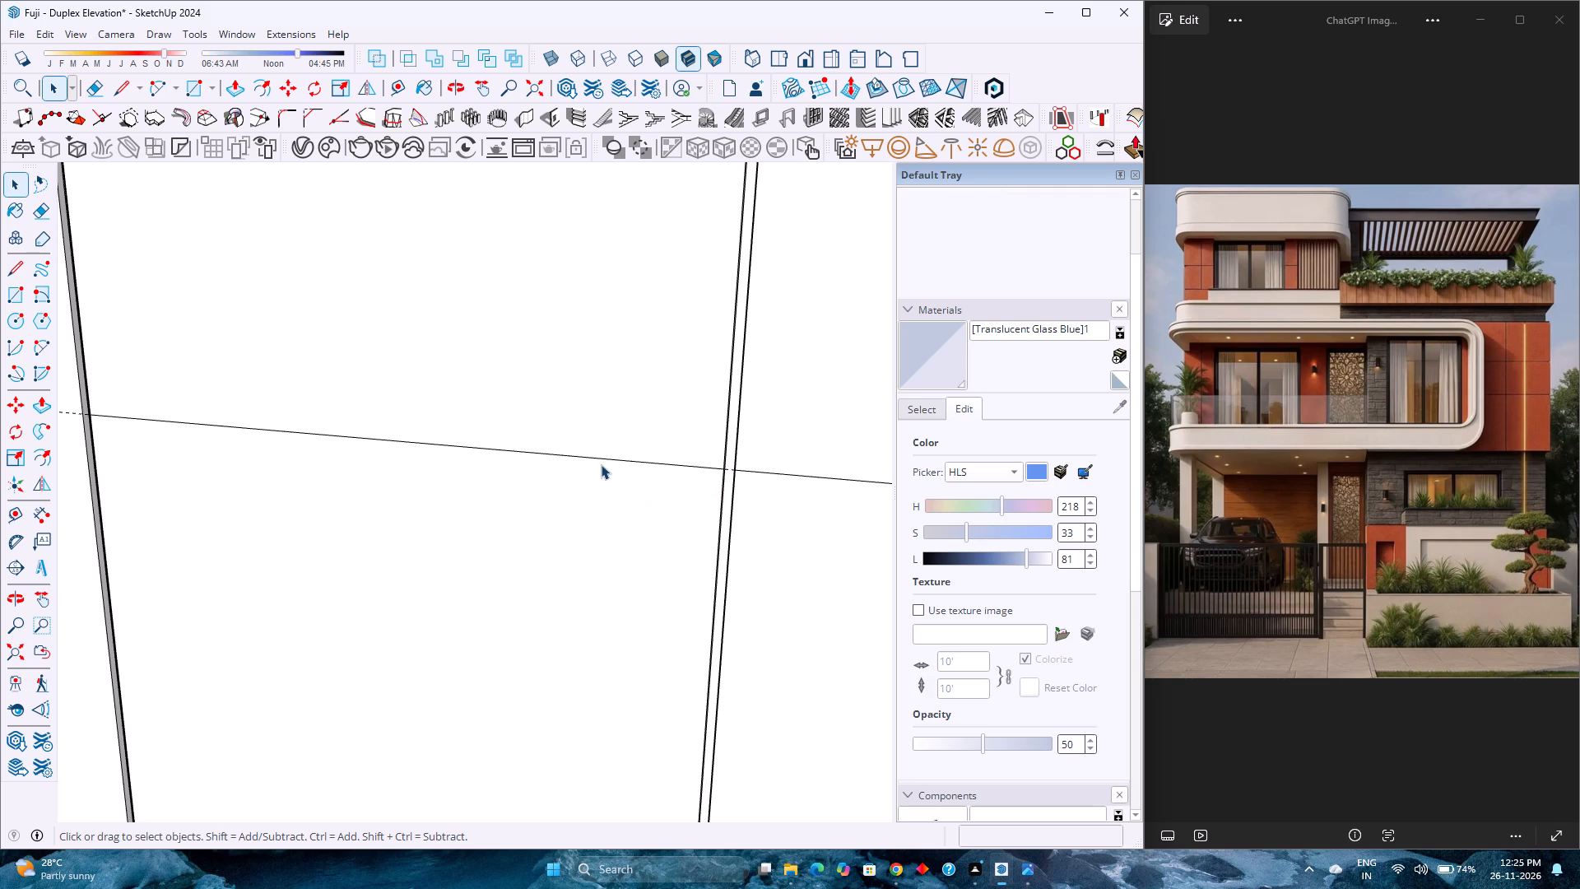
Copy the two remaining horizontal line segments 0.25" downward to outline a thin horizontal strip across the middle and outer panels.
{"action": "left_click", "coordinate": [602, 456]}
{"action": "left_click", "coordinate": [611, 458]}
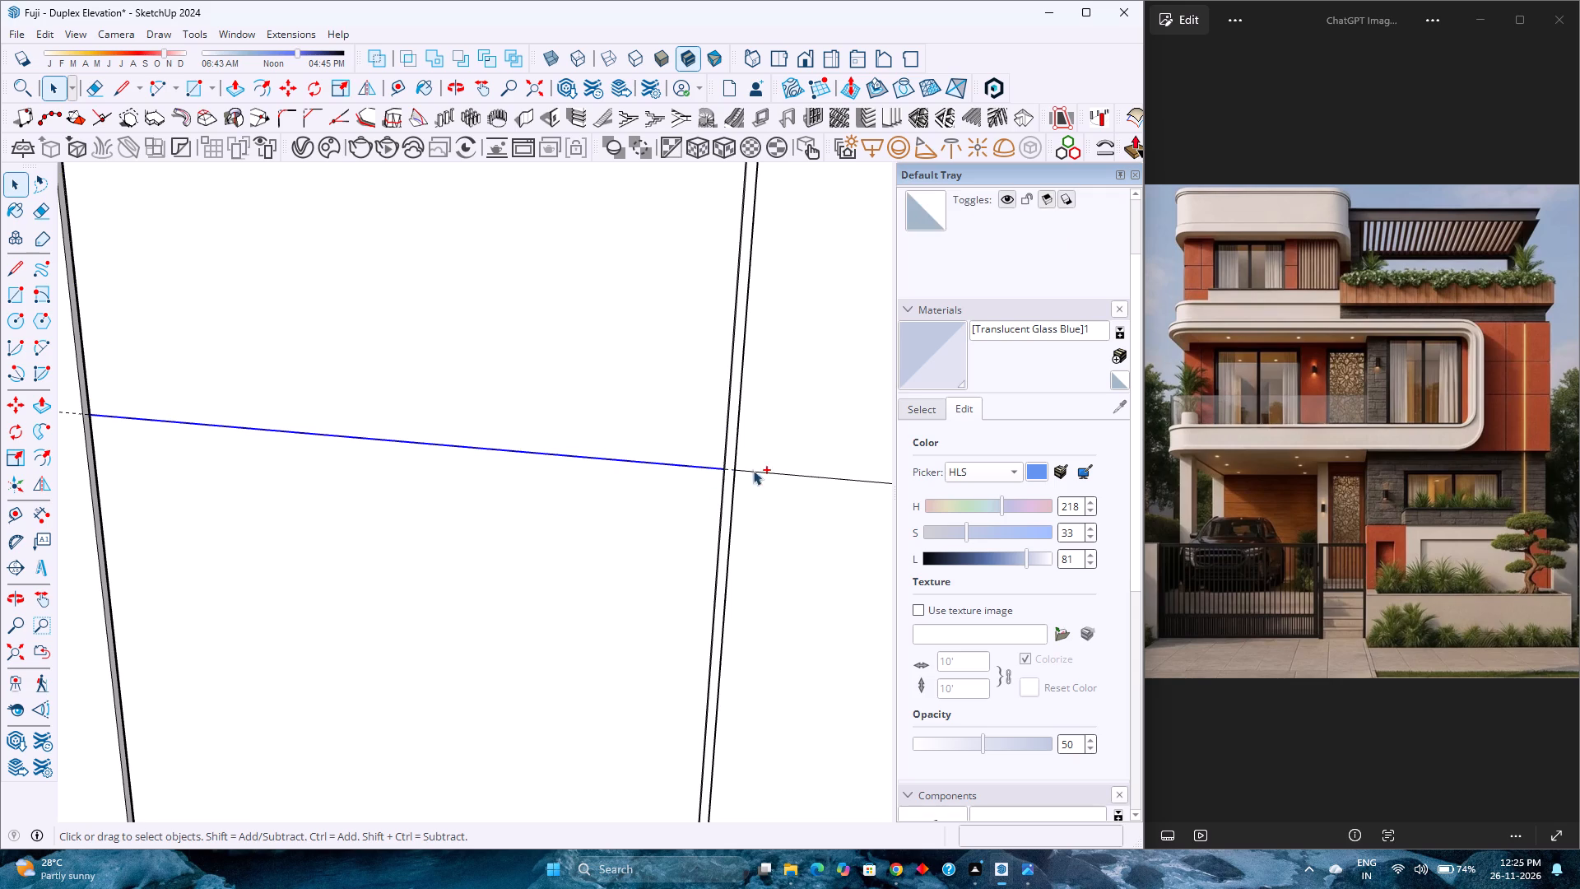
{"action": "left_click", "coordinate": [783, 474], "text": "ctrl"}
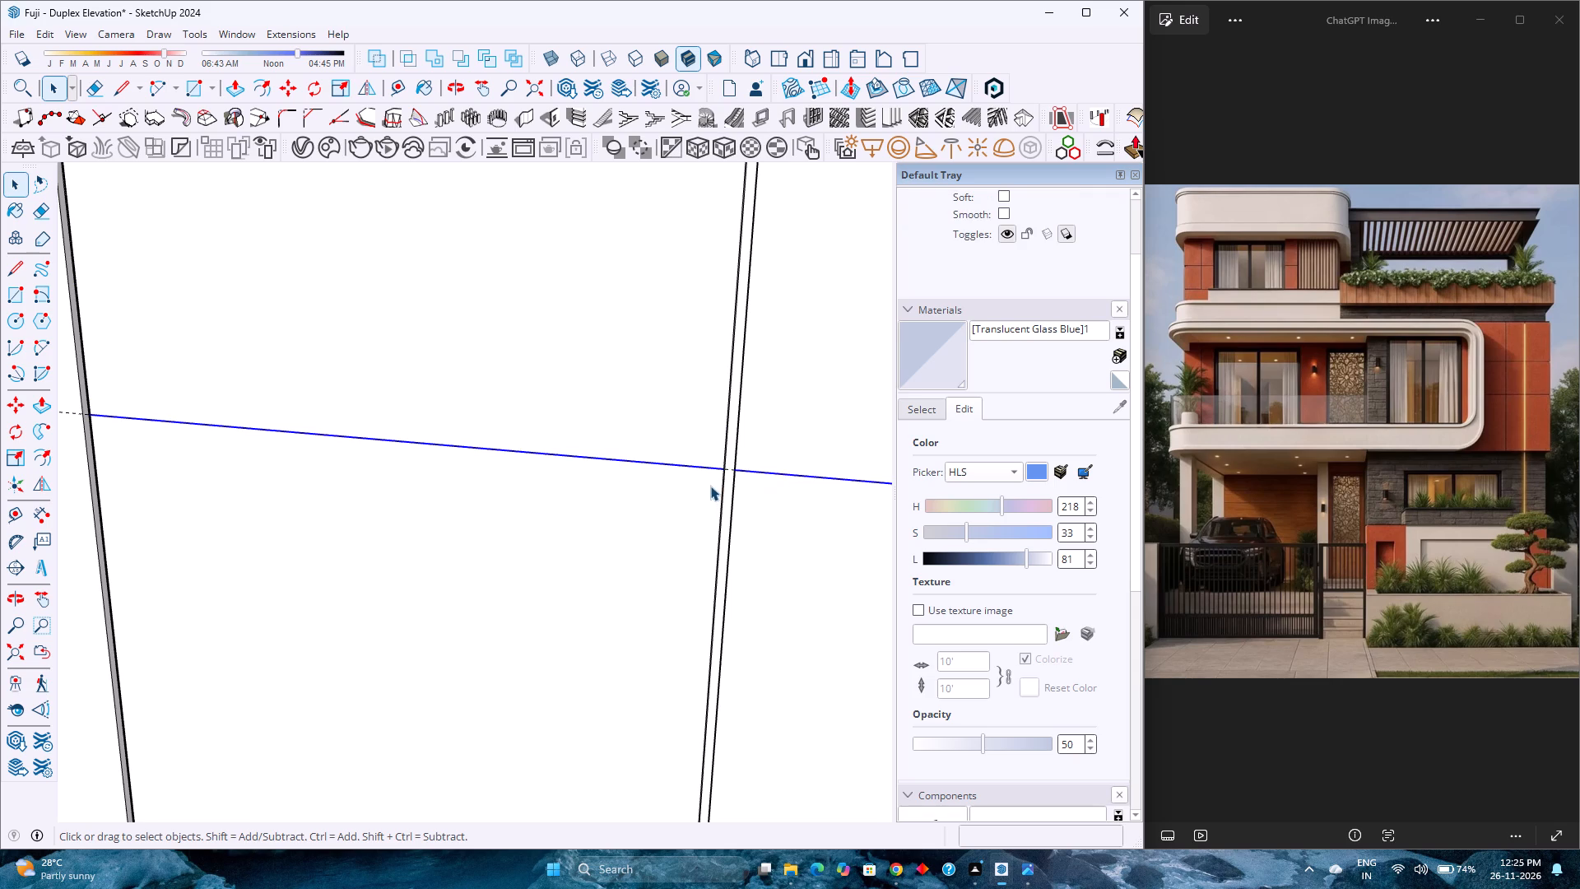
{"action": "key", "text": "m"}
{"action": "scroll", "coordinate": [710, 472], "scroll_direction": "up", "scroll_amount": 10}
{"action": "left_click", "coordinate": [732, 467]}
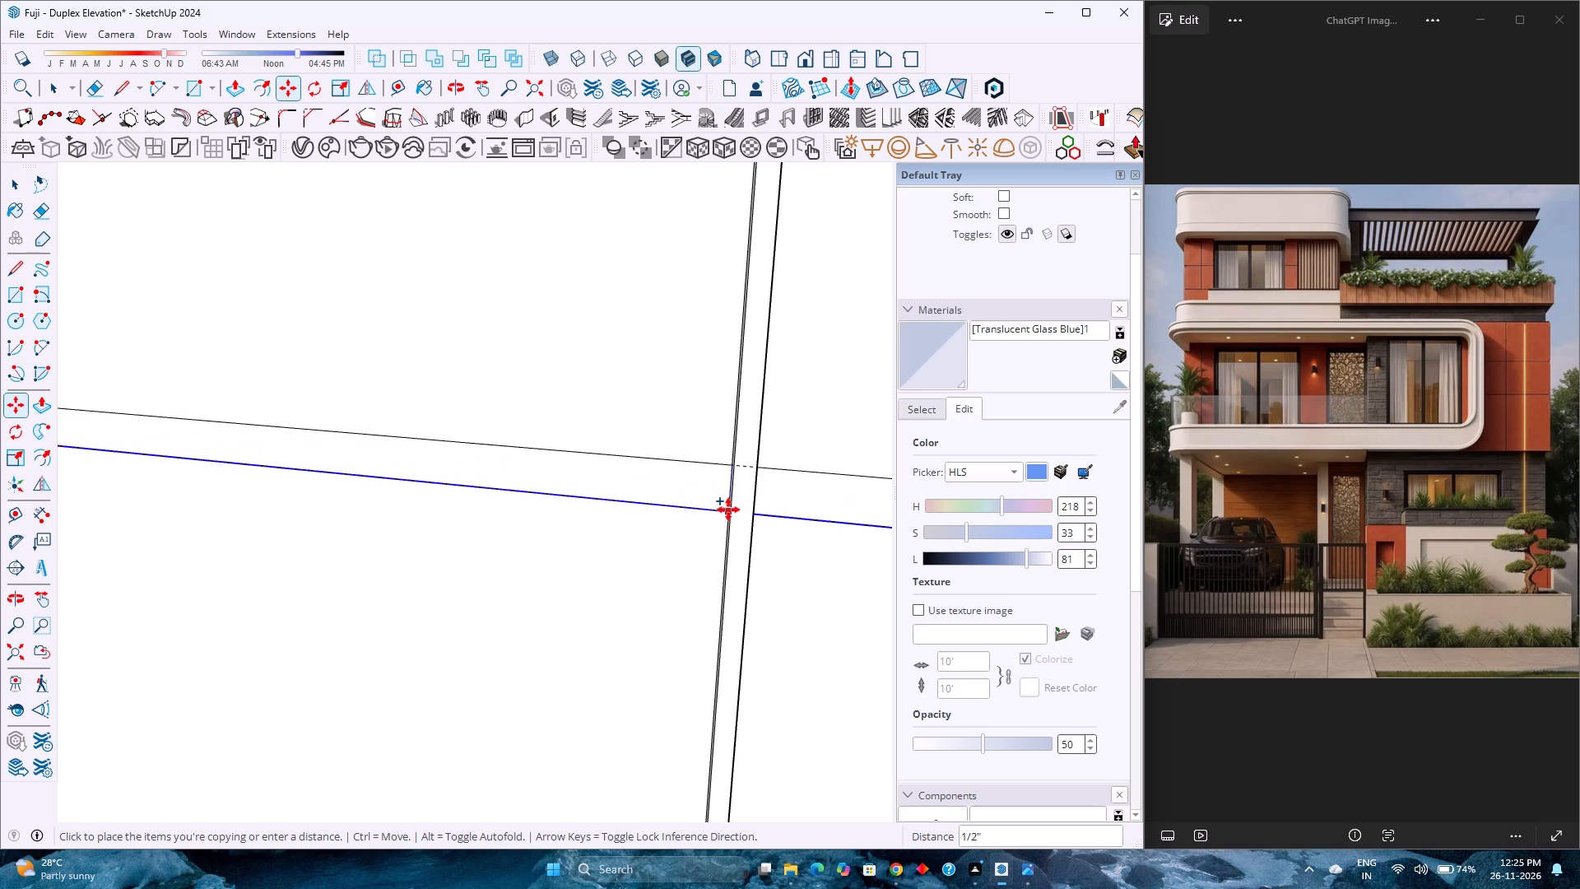
{"action": "type", "text": "0.2"}
{"action": "key", "text": "5"}
{"action": "key", "text": "Return"}
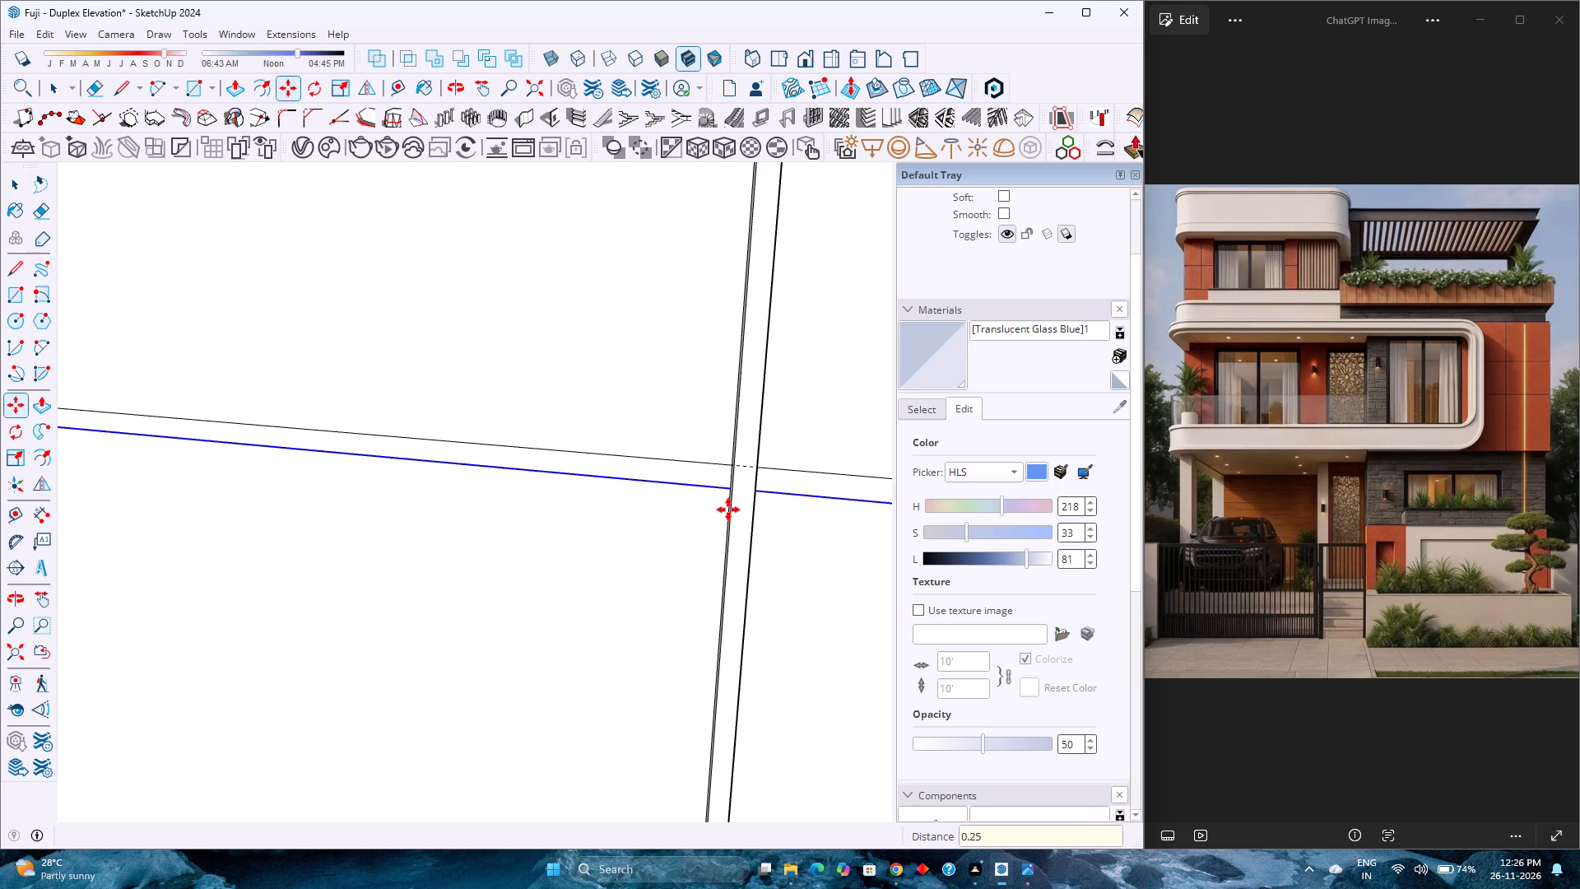
Copy the thin horizontal strip between the two vertical strips 1' 6" over, onto the panel beside the curved frame.
{"action": "scroll", "coordinate": [708, 482], "scroll_direction": "up", "scroll_amount": 3}
{"action": "key", "text": "space"}
{"action": "left_click", "coordinate": [708, 482]}
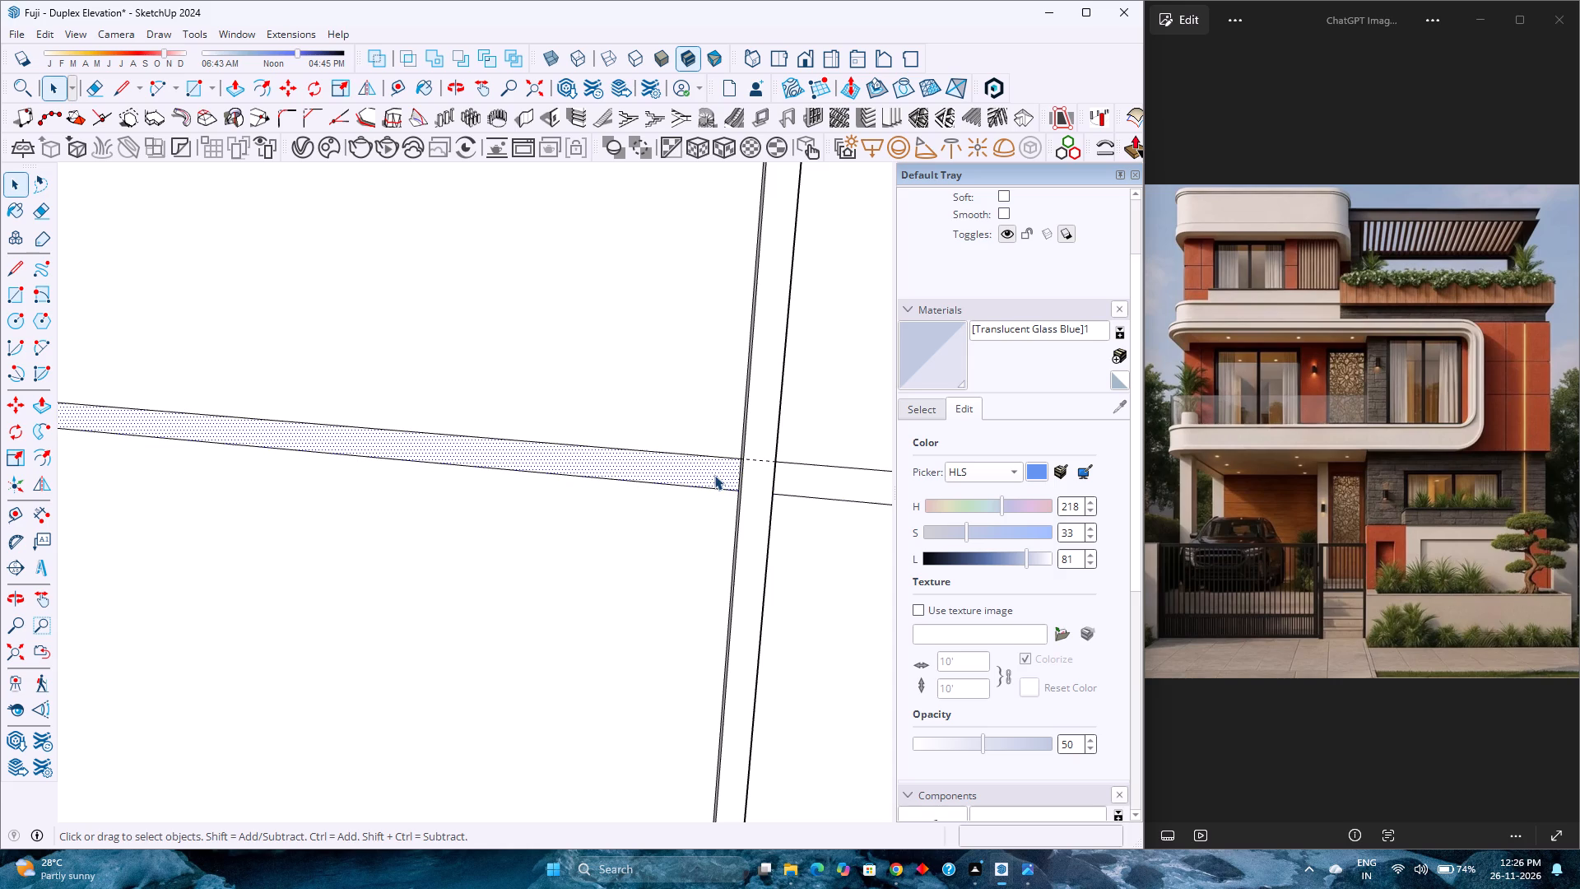
{"action": "key", "text": "m"}
{"action": "left_click", "coordinate": [737, 458]}
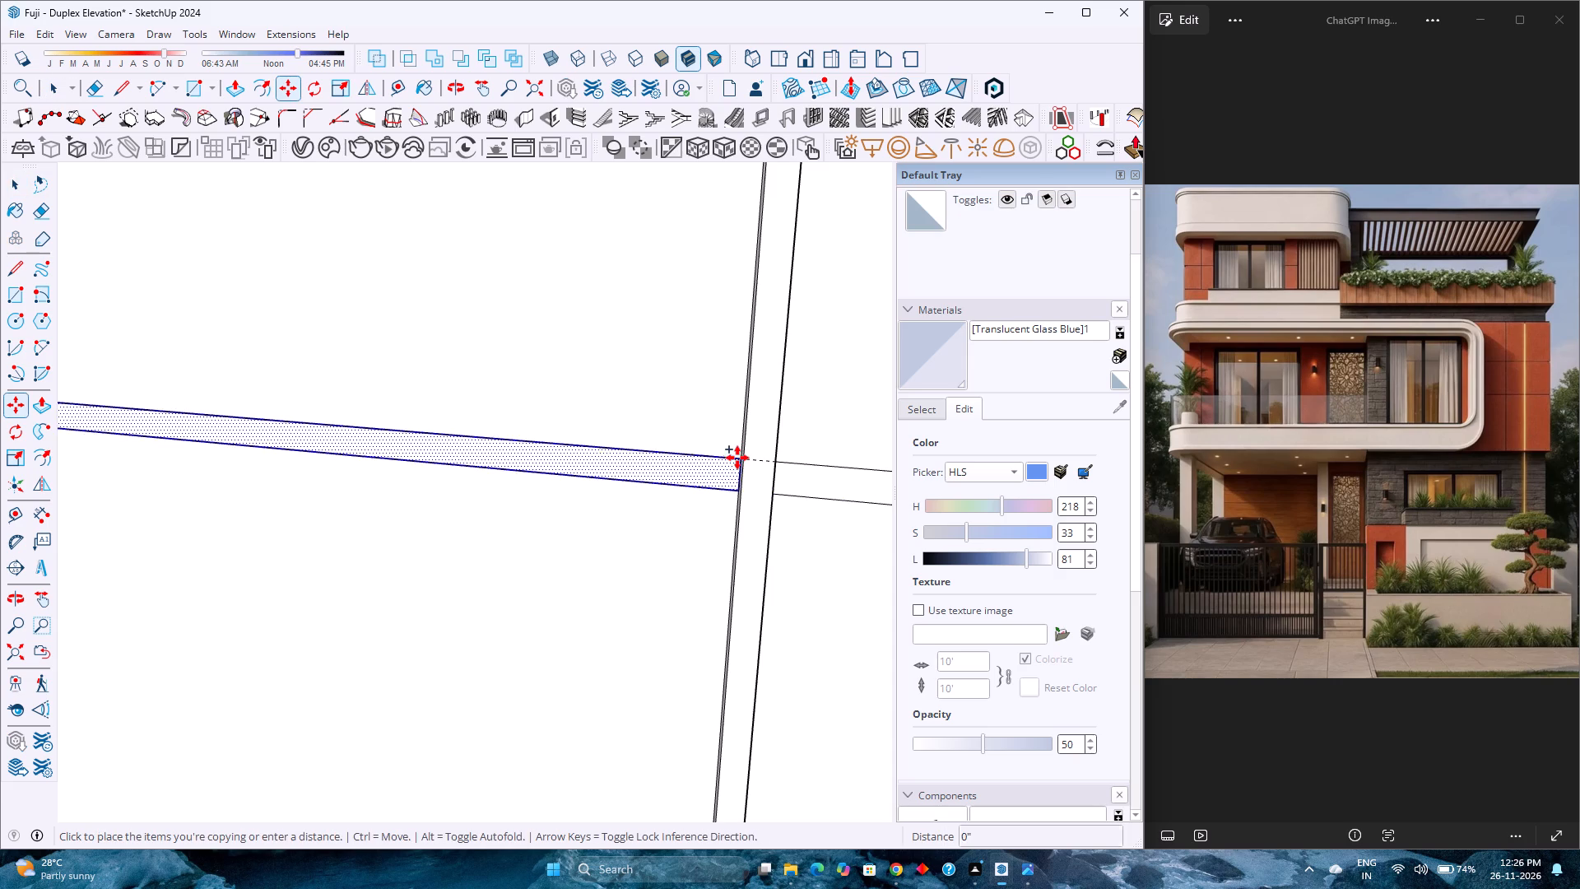
{"action": "scroll", "coordinate": [723, 451], "scroll_direction": "down", "scroll_amount": 20}
{"action": "scroll", "coordinate": [723, 451], "scroll_direction": "down", "scroll_amount": 5}
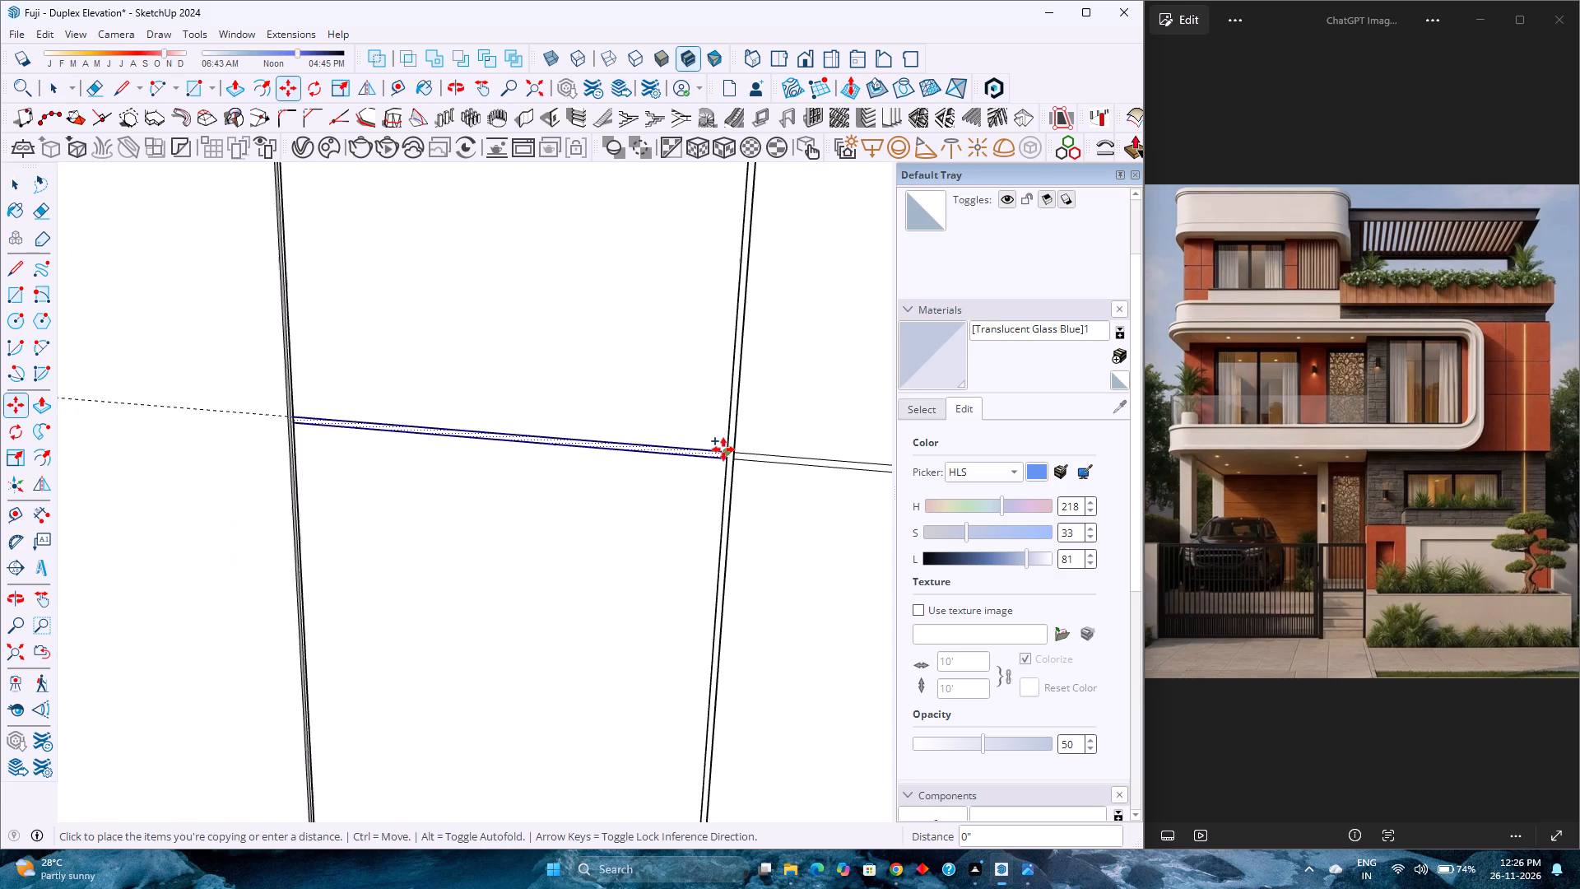
{"action": "scroll", "coordinate": [367, 419], "scroll_direction": "up", "scroll_amount": 8}
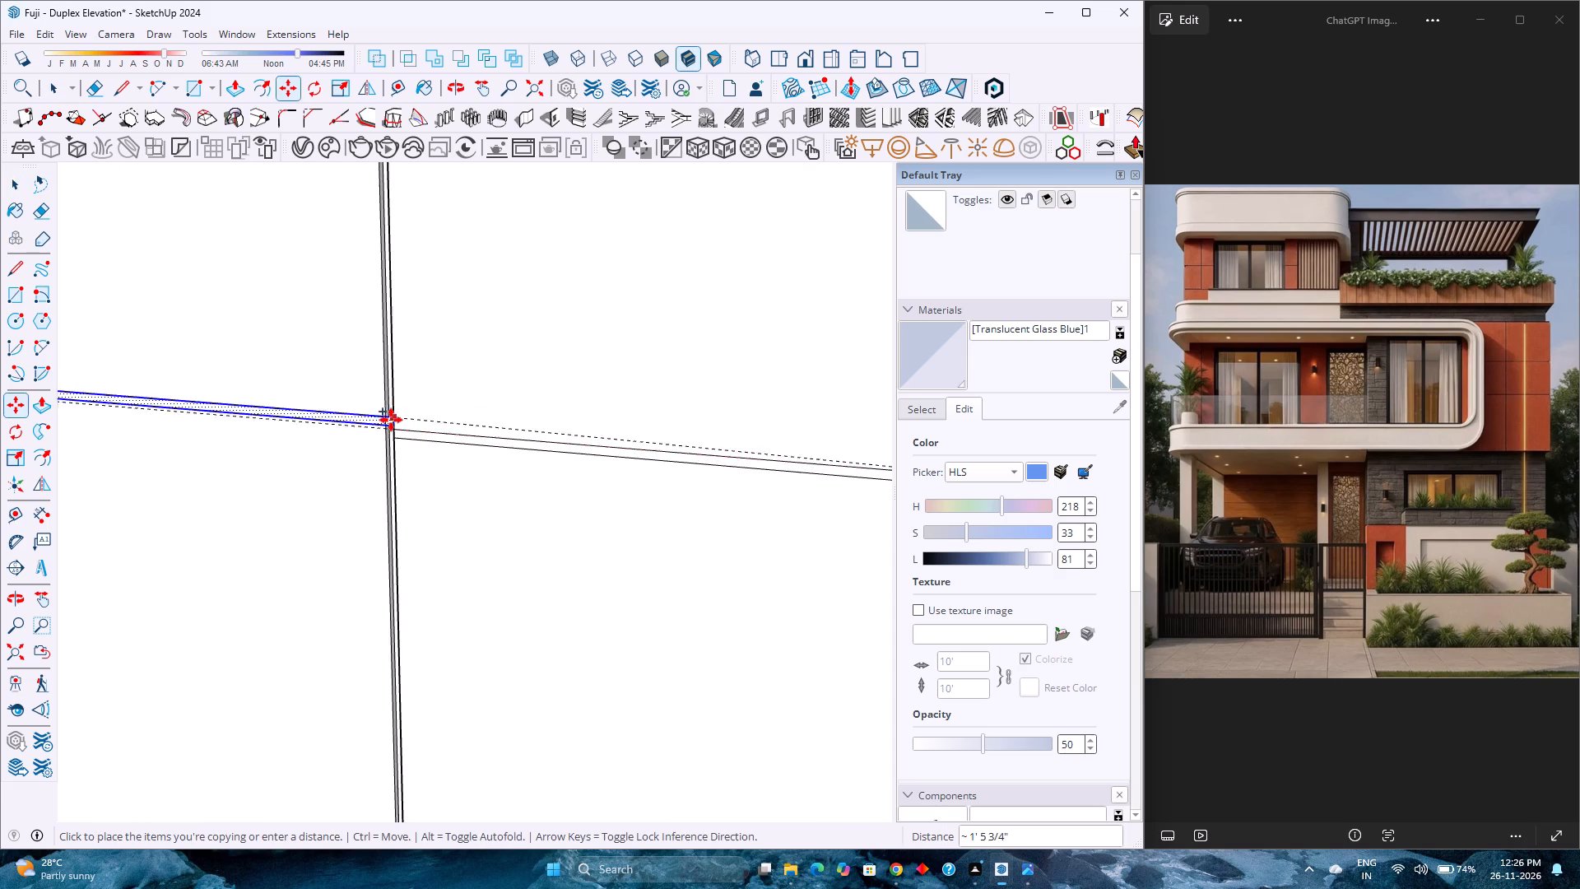
{"action": "scroll", "coordinate": [391, 420], "scroll_direction": "up", "scroll_amount": 7}
{"action": "left_click", "coordinate": [383, 433]}
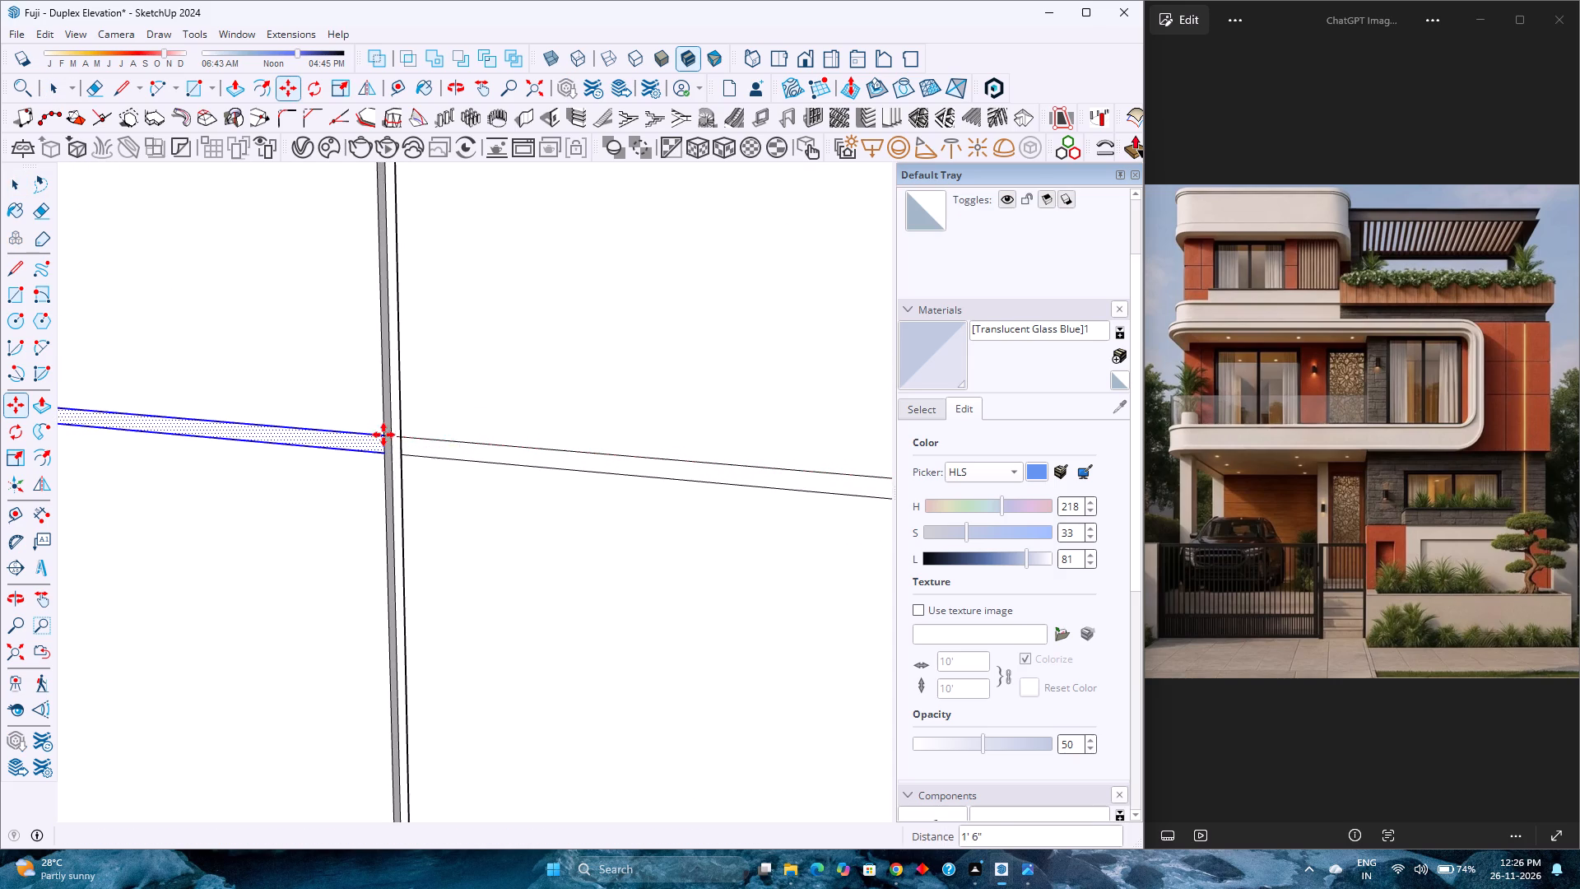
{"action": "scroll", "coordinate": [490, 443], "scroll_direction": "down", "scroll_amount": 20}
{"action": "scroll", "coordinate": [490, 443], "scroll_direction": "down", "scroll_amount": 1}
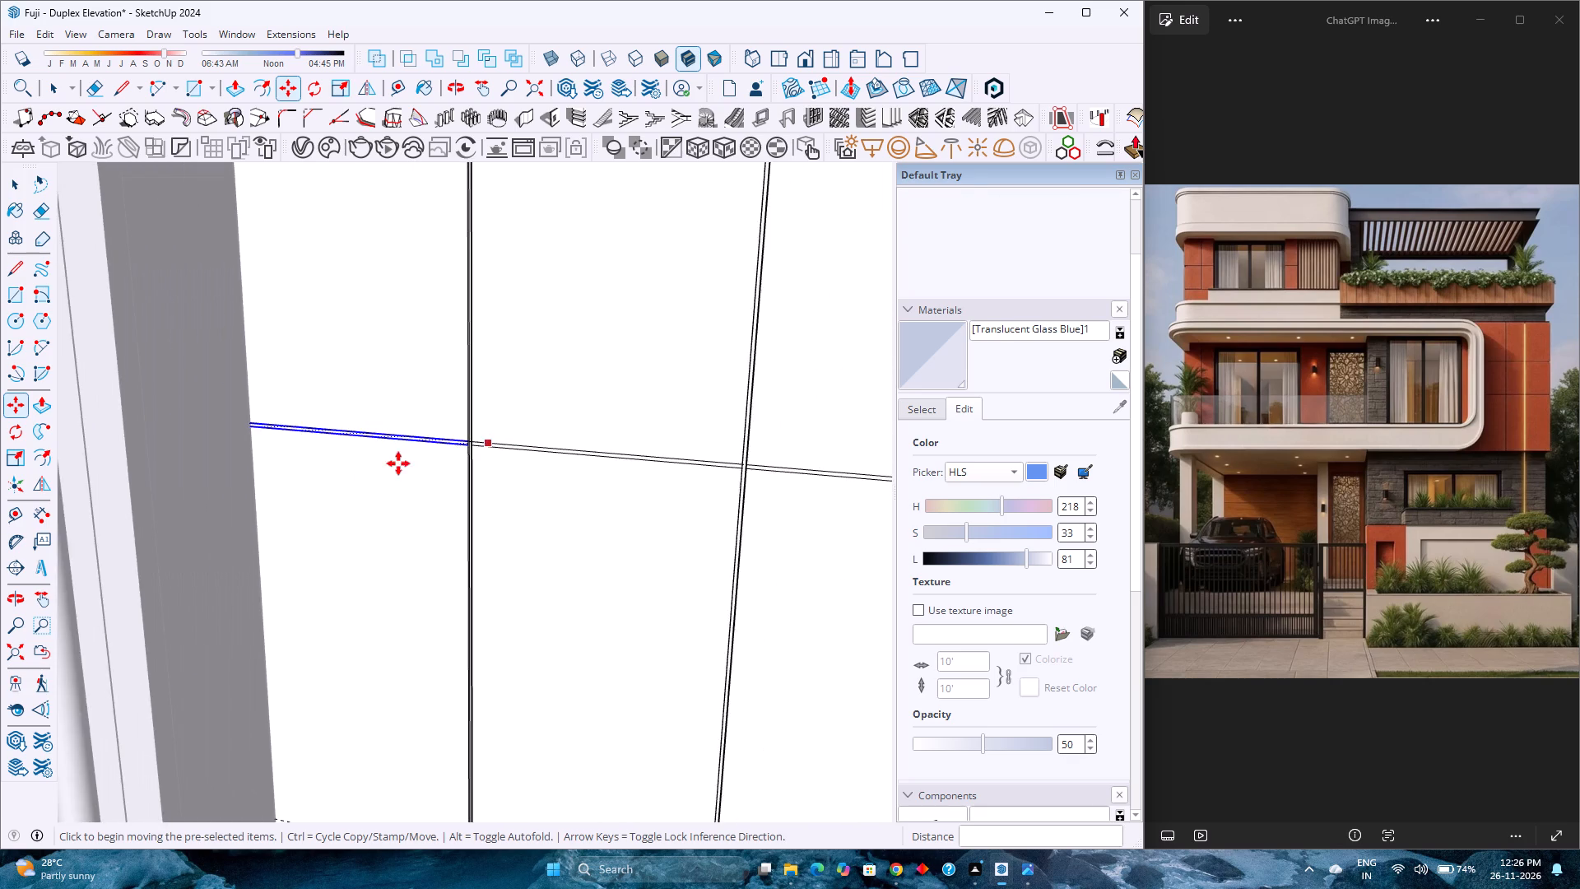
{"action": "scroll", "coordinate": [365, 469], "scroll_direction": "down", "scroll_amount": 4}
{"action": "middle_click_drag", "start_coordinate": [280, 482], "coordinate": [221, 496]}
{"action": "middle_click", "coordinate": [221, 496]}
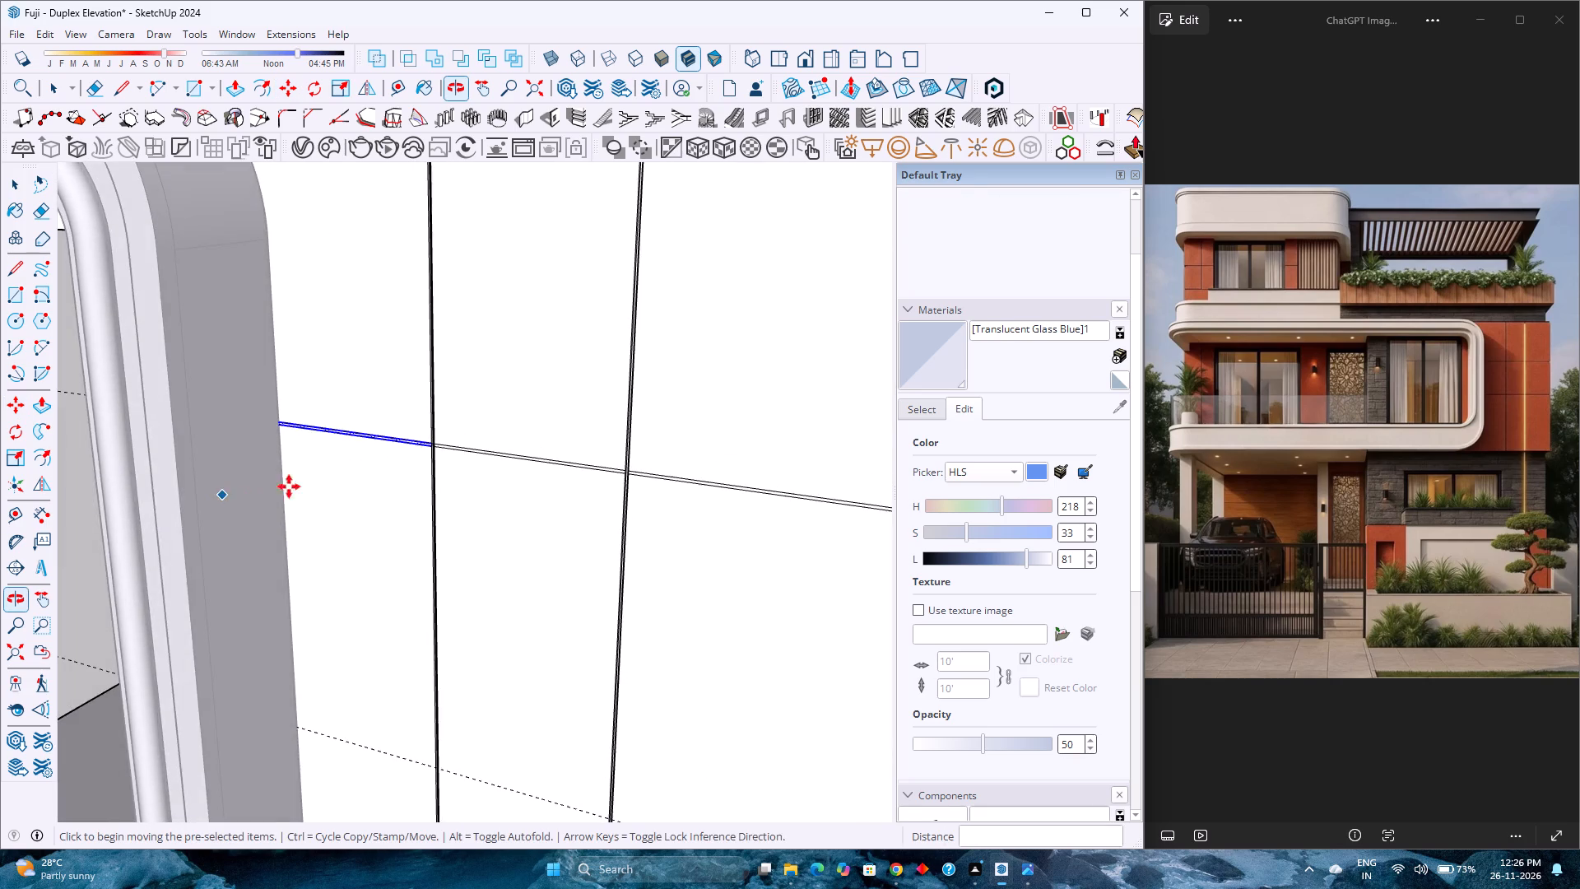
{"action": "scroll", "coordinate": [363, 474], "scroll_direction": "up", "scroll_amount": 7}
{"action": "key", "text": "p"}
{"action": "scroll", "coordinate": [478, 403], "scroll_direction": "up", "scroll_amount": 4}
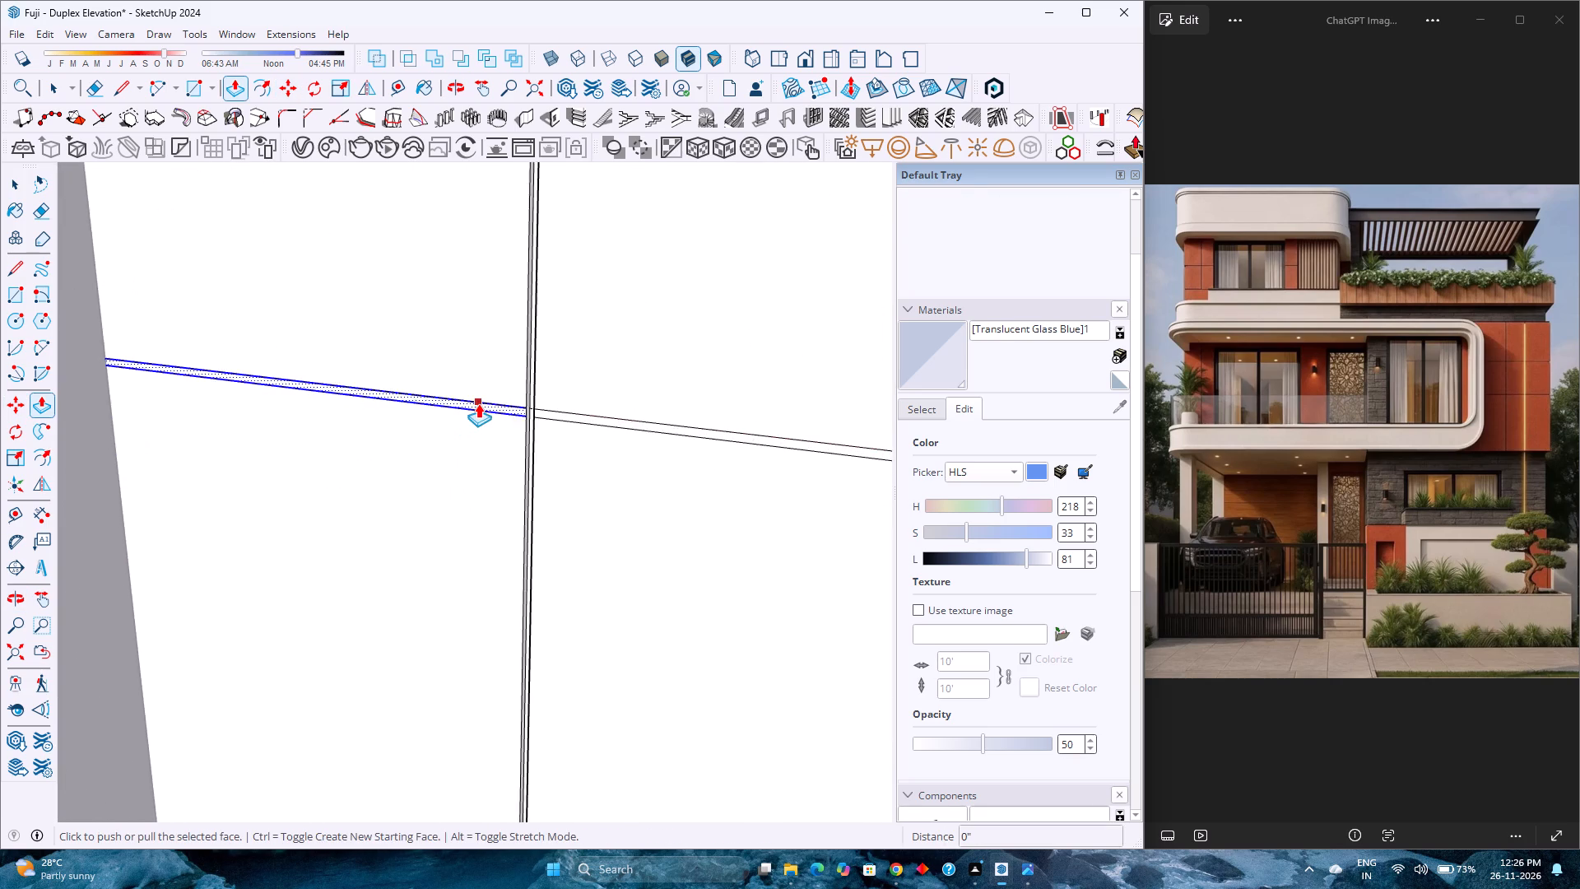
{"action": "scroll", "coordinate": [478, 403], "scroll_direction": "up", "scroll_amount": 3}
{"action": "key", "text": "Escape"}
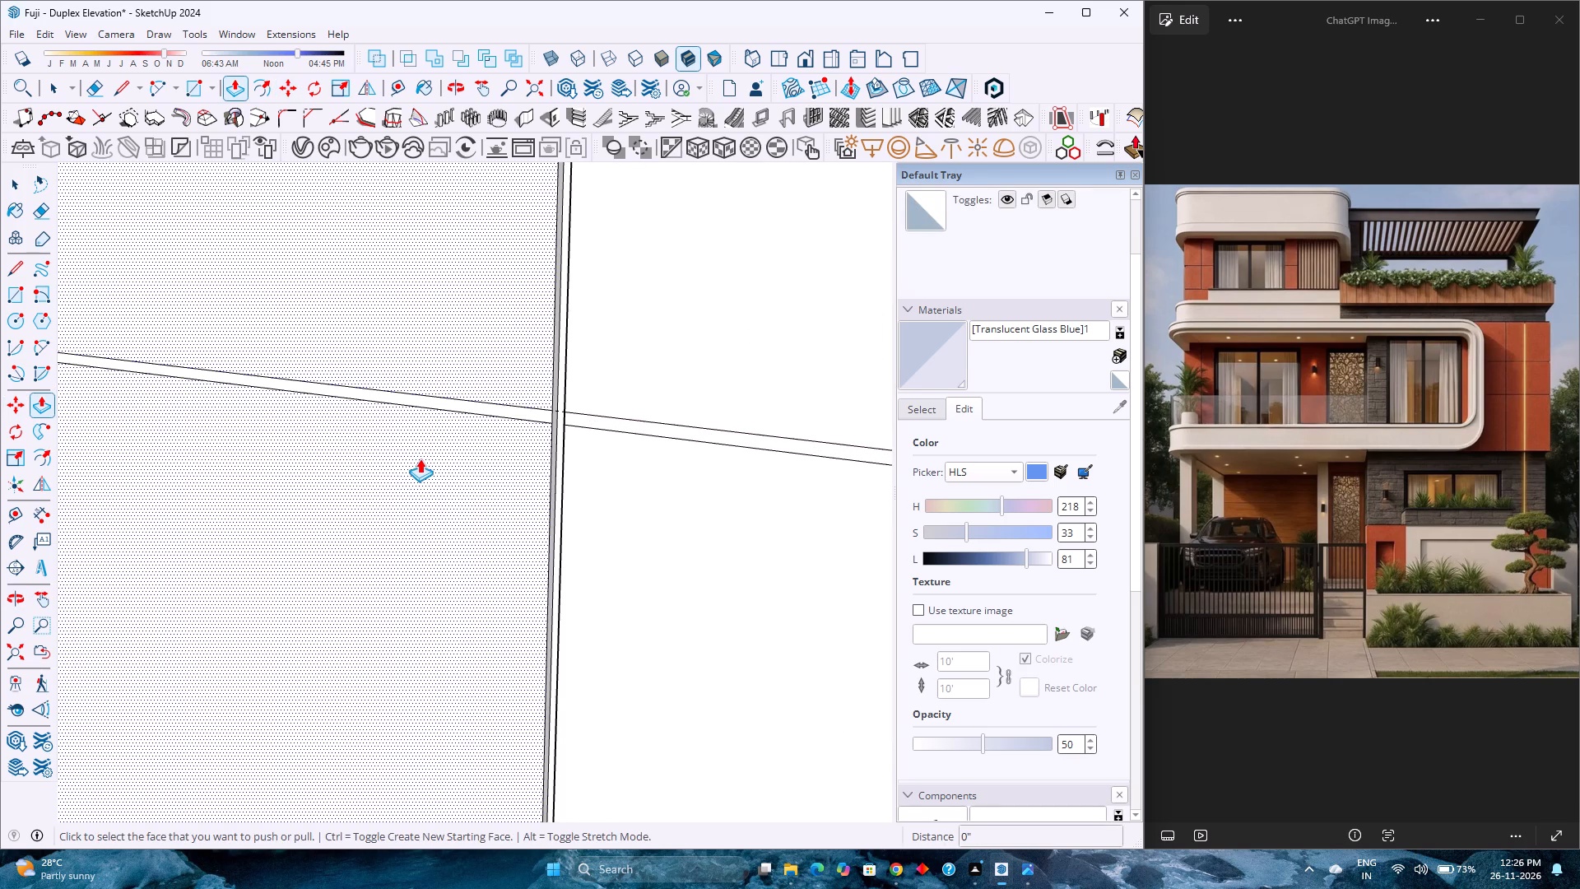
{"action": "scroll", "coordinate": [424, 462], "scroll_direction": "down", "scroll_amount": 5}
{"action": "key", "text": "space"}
Return to the front view of the house and close the upper-floor group that is open for editing.
{"action": "scroll", "coordinate": [434, 458], "scroll_direction": "down", "scroll_amount": 16}
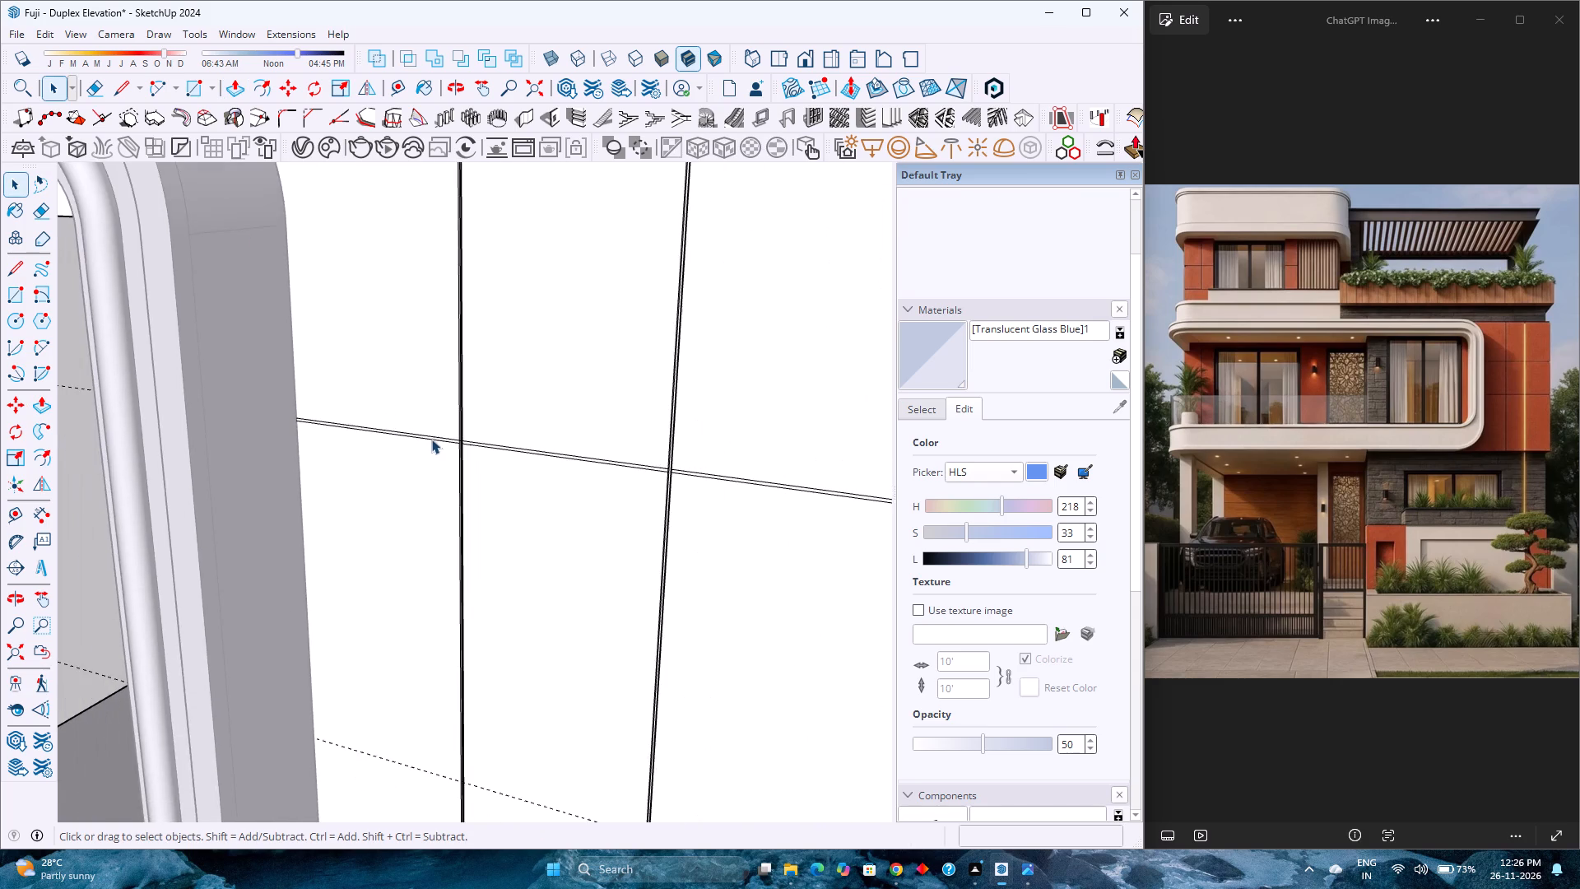
{"action": "scroll", "coordinate": [431, 439], "scroll_direction": "down", "scroll_amount": 9}
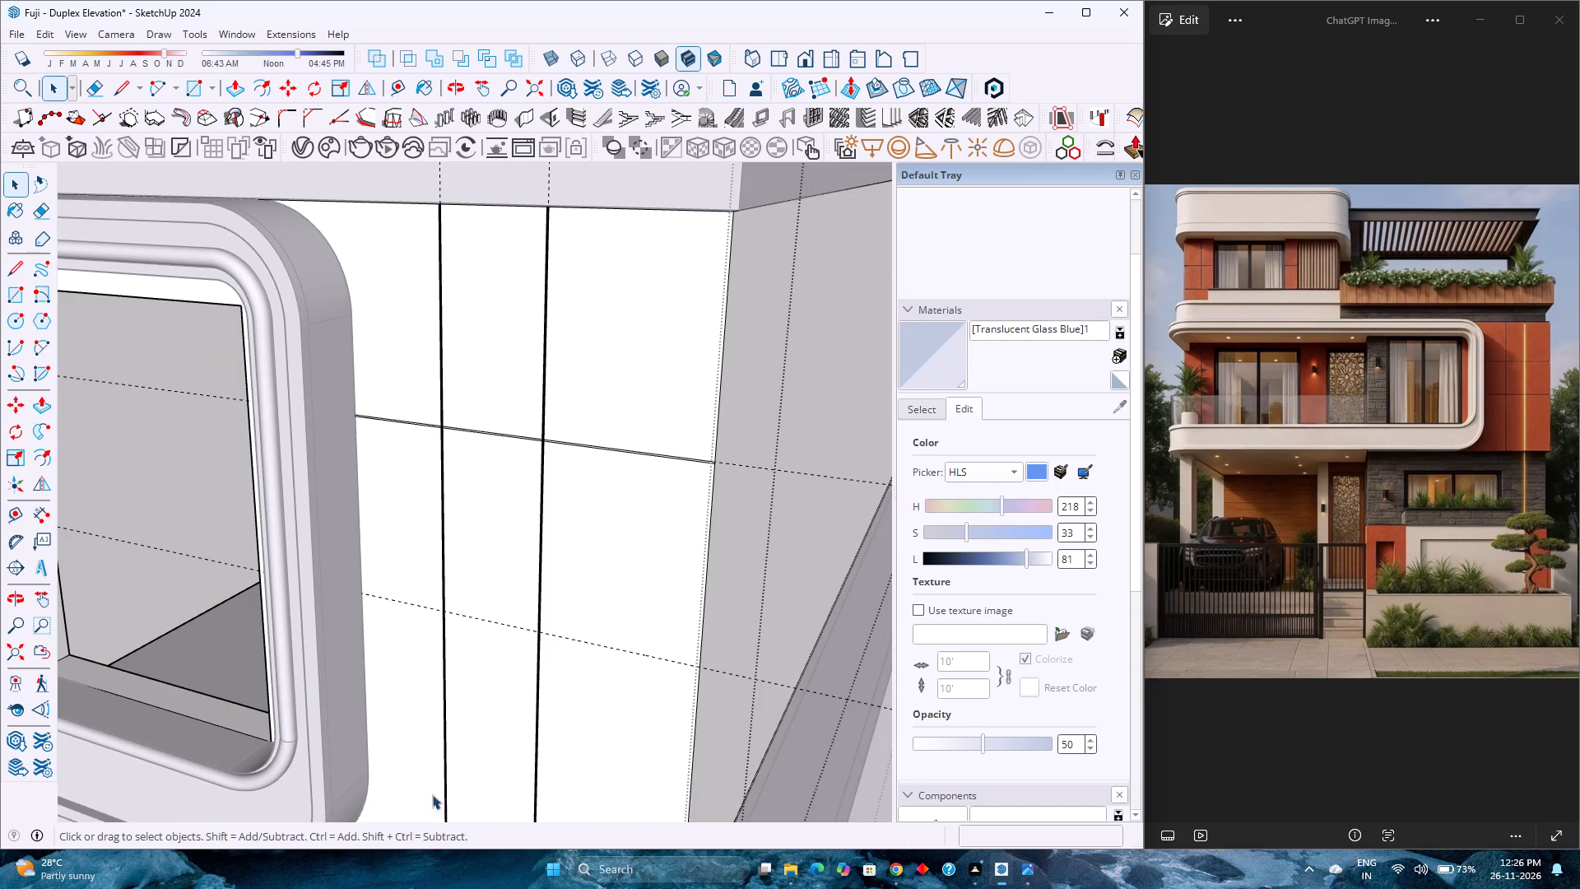
{"action": "scroll", "coordinate": [468, 603], "scroll_direction": "down", "scroll_amount": 2}
{"action": "scroll", "coordinate": [468, 603], "scroll_direction": "up", "scroll_amount": 3}
{"action": "scroll", "coordinate": [468, 603], "scroll_direction": "down", "scroll_amount": 3}
{"action": "scroll", "coordinate": [468, 603], "scroll_direction": "up", "scroll_amount": 2}
{"action": "scroll", "coordinate": [460, 604], "scroll_direction": "down", "scroll_amount": 1}
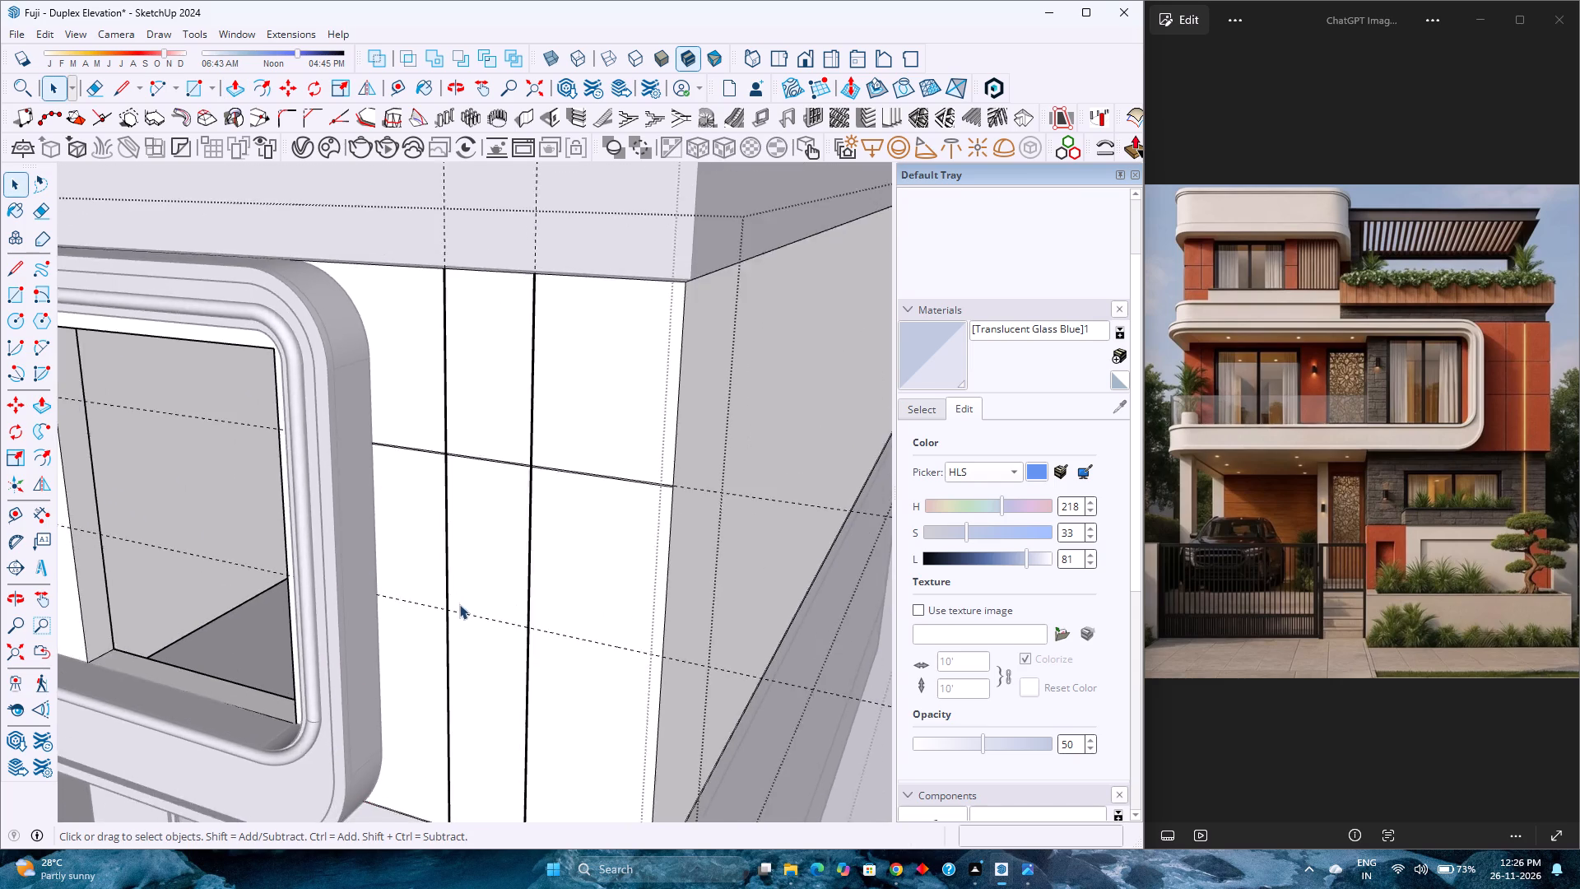
{"action": "scroll", "coordinate": [459, 604], "scroll_direction": "down", "scroll_amount": 10}
{"action": "middle_click_drag", "start_coordinate": [453, 606], "coordinate": [528, 535]}
{"action": "middle_click", "coordinate": [530, 533]}
{"action": "scroll", "coordinate": [534, 531], "scroll_direction": "up", "scroll_amount": 1}
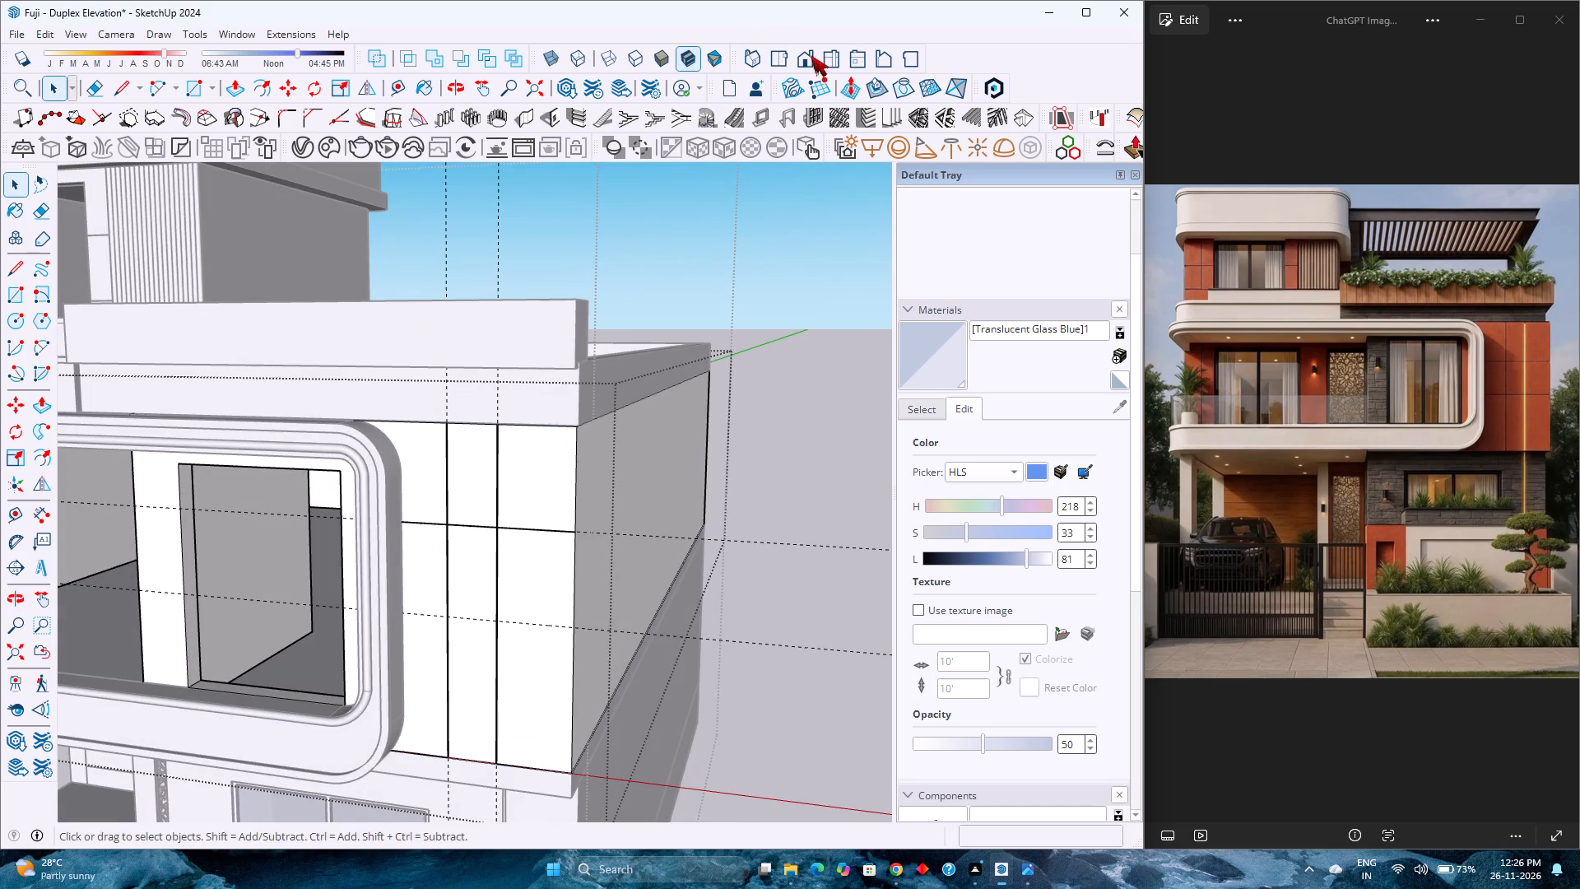
{"action": "left_click", "coordinate": [815, 58]}
{"action": "scroll", "coordinate": [312, 577], "scroll_direction": "down", "scroll_amount": 5}
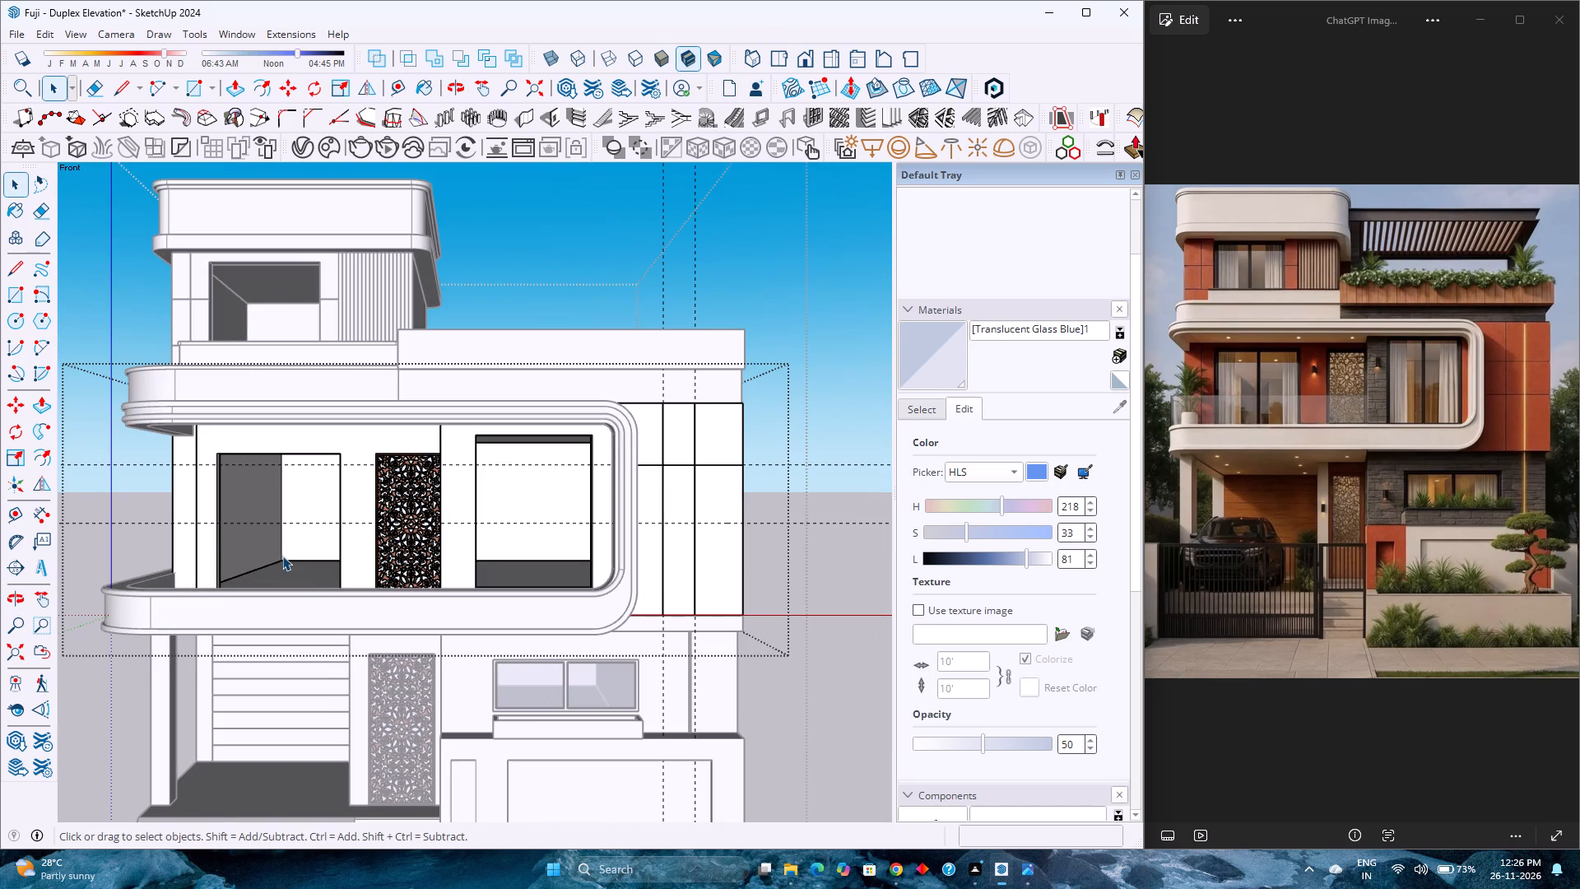
{"action": "scroll", "coordinate": [282, 556], "scroll_direction": "down", "scroll_amount": 3}
{"action": "scroll", "coordinate": [285, 555], "scroll_direction": "up", "scroll_amount": 3}
{"action": "scroll", "coordinate": [287, 554], "scroll_direction": "down", "scroll_amount": 4}
{"action": "scroll", "coordinate": [287, 554], "scroll_direction": "up", "scroll_amount": 3}
{"action": "scroll", "coordinate": [287, 554], "scroll_direction": "down", "scroll_amount": 3}
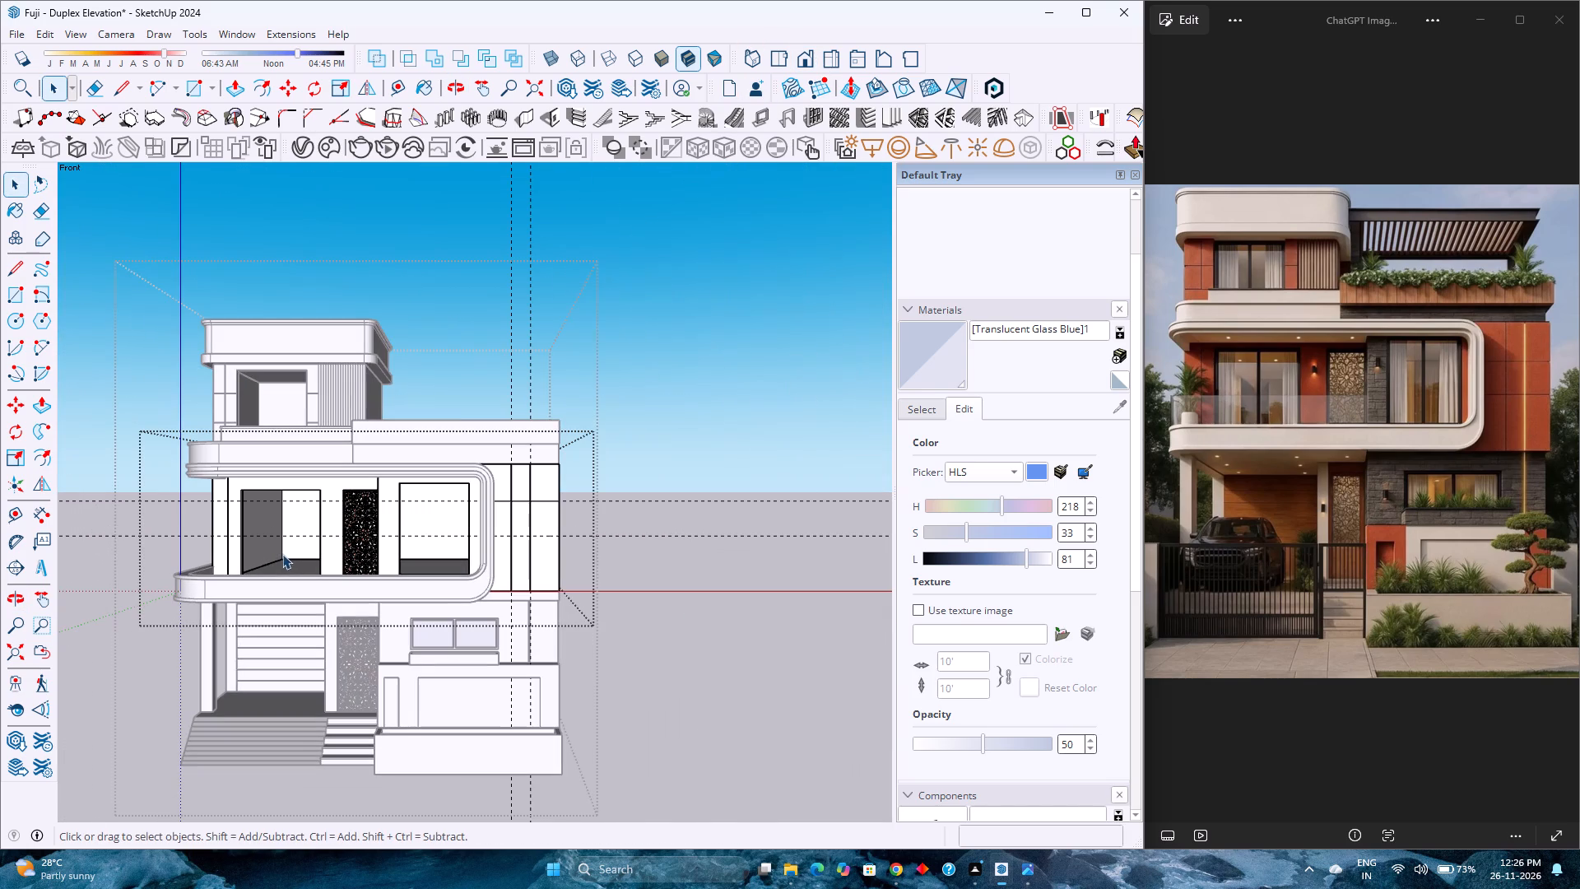
{"action": "scroll", "coordinate": [328, 591], "scroll_direction": "up", "scroll_amount": 3}
{"action": "scroll", "coordinate": [328, 591], "scroll_direction": "down", "scroll_amount": 3}
{"action": "scroll", "coordinate": [328, 591], "scroll_direction": "up", "scroll_amount": 3}
{"action": "scroll", "coordinate": [328, 591], "scroll_direction": "down", "scroll_amount": 3}
{"action": "scroll", "coordinate": [328, 591], "scroll_direction": "up", "scroll_amount": 2}
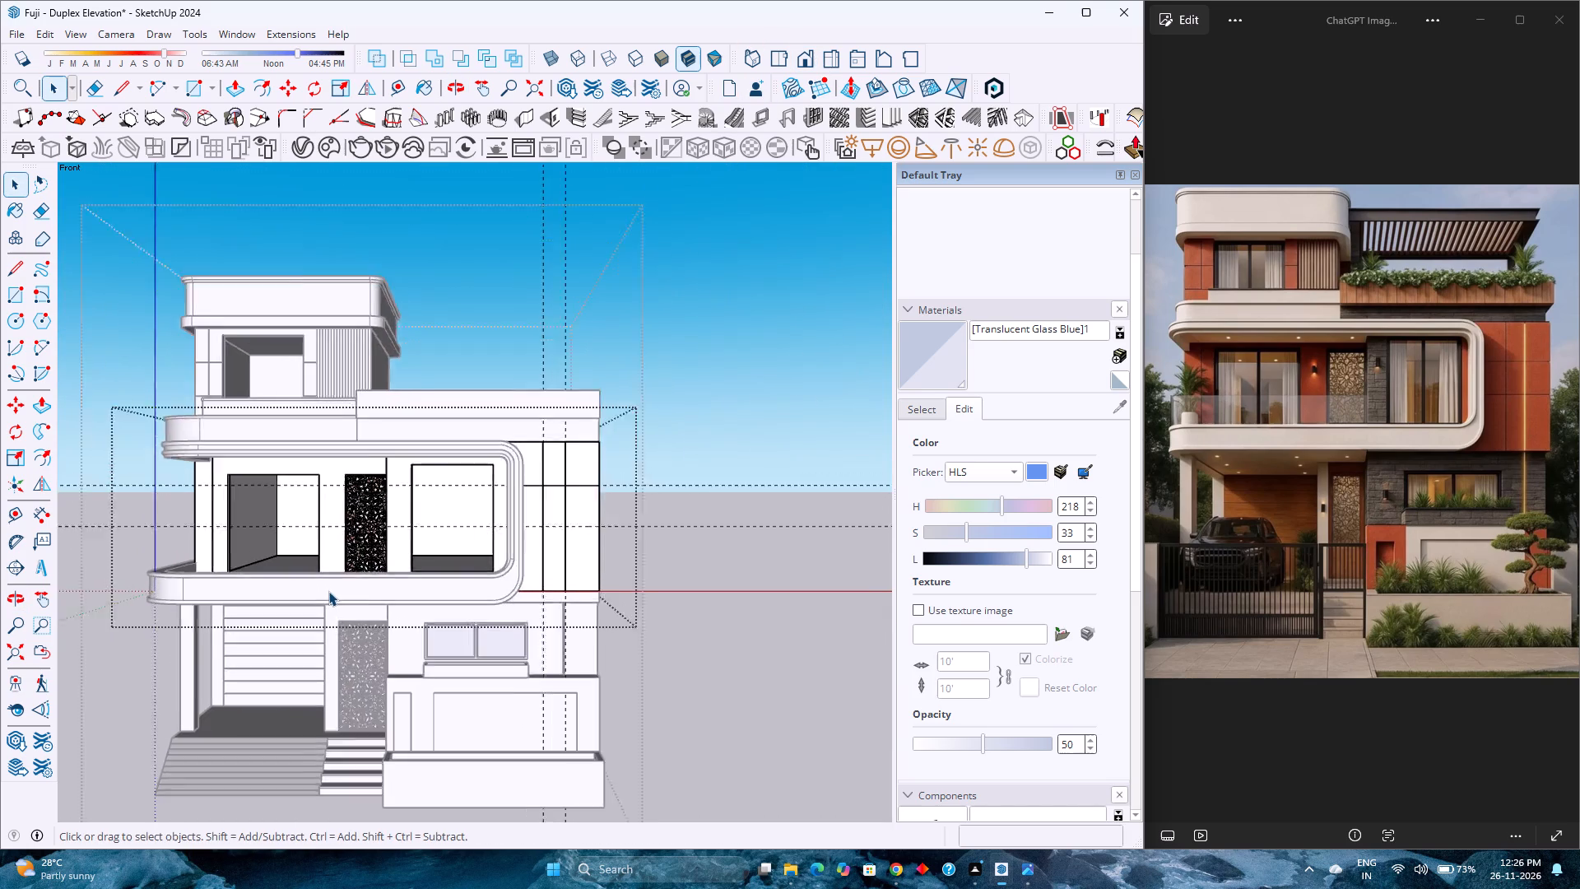
{"action": "scroll", "coordinate": [328, 591], "scroll_direction": "up", "scroll_amount": 1}
{"action": "scroll", "coordinate": [328, 591], "scroll_direction": "down", "scroll_amount": 2}
{"action": "left_click", "coordinate": [739, 673]}
Examine the whole front elevation, comparing the side-wall panels and overall massing with the reference image.
{"action": "scroll", "coordinate": [714, 641], "scroll_direction": "down", "scroll_amount": 2}
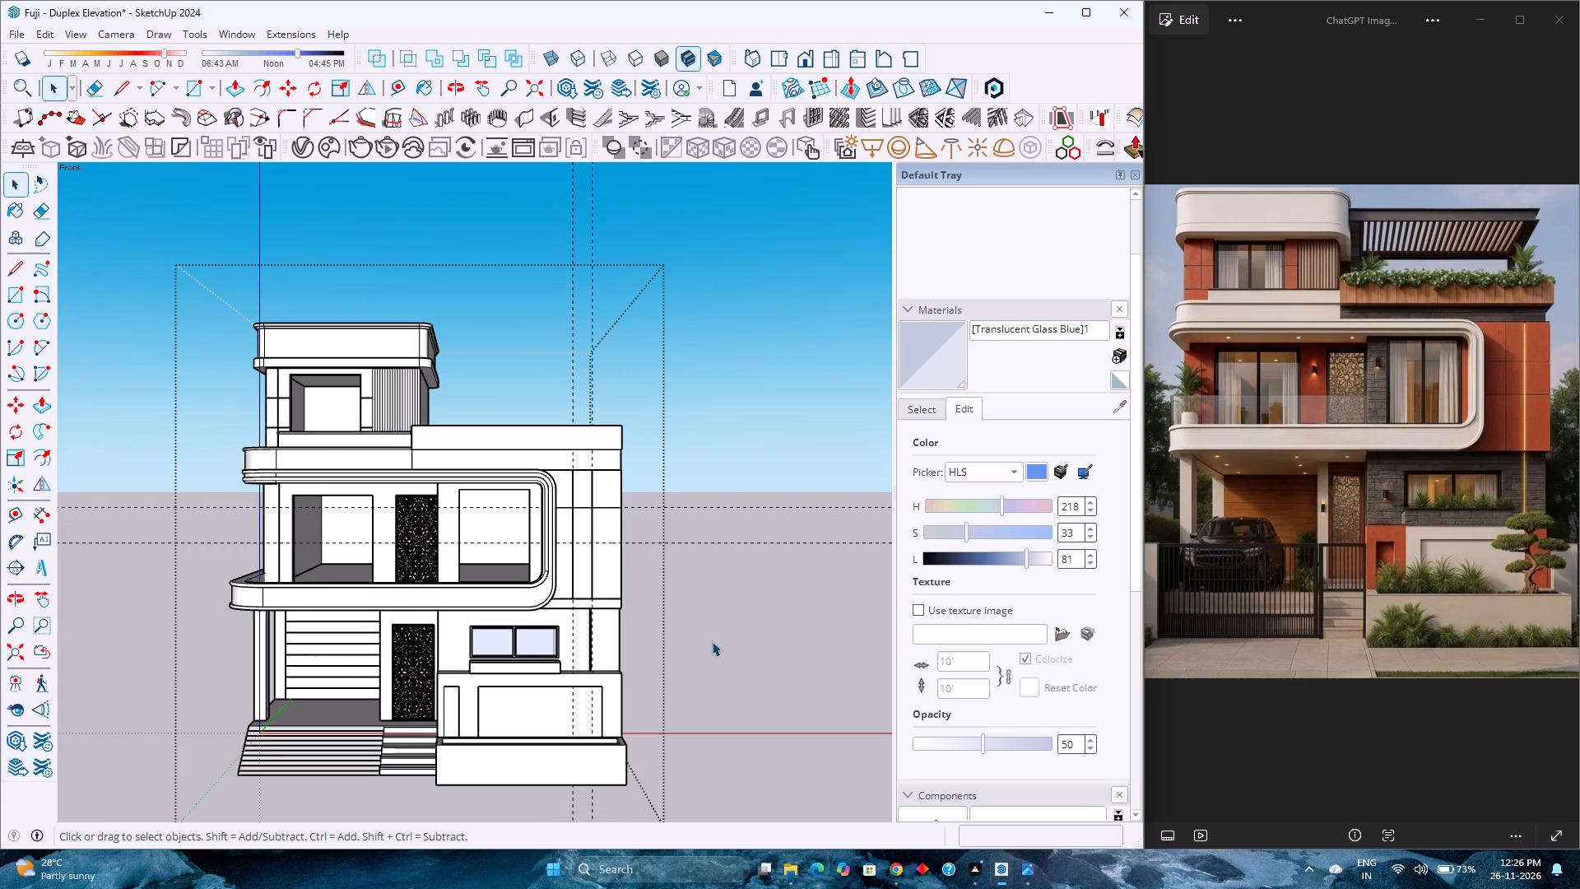
{"action": "scroll", "coordinate": [706, 641], "scroll_direction": "down", "scroll_amount": 2}
{"action": "scroll", "coordinate": [695, 636], "scroll_direction": "up", "scroll_amount": 2}
{"action": "scroll", "coordinate": [695, 636], "scroll_direction": "down", "scroll_amount": 4}
{"action": "scroll", "coordinate": [692, 636], "scroll_direction": "up", "scroll_amount": 4}
{"action": "scroll", "coordinate": [692, 636], "scroll_direction": "down", "scroll_amount": 4}
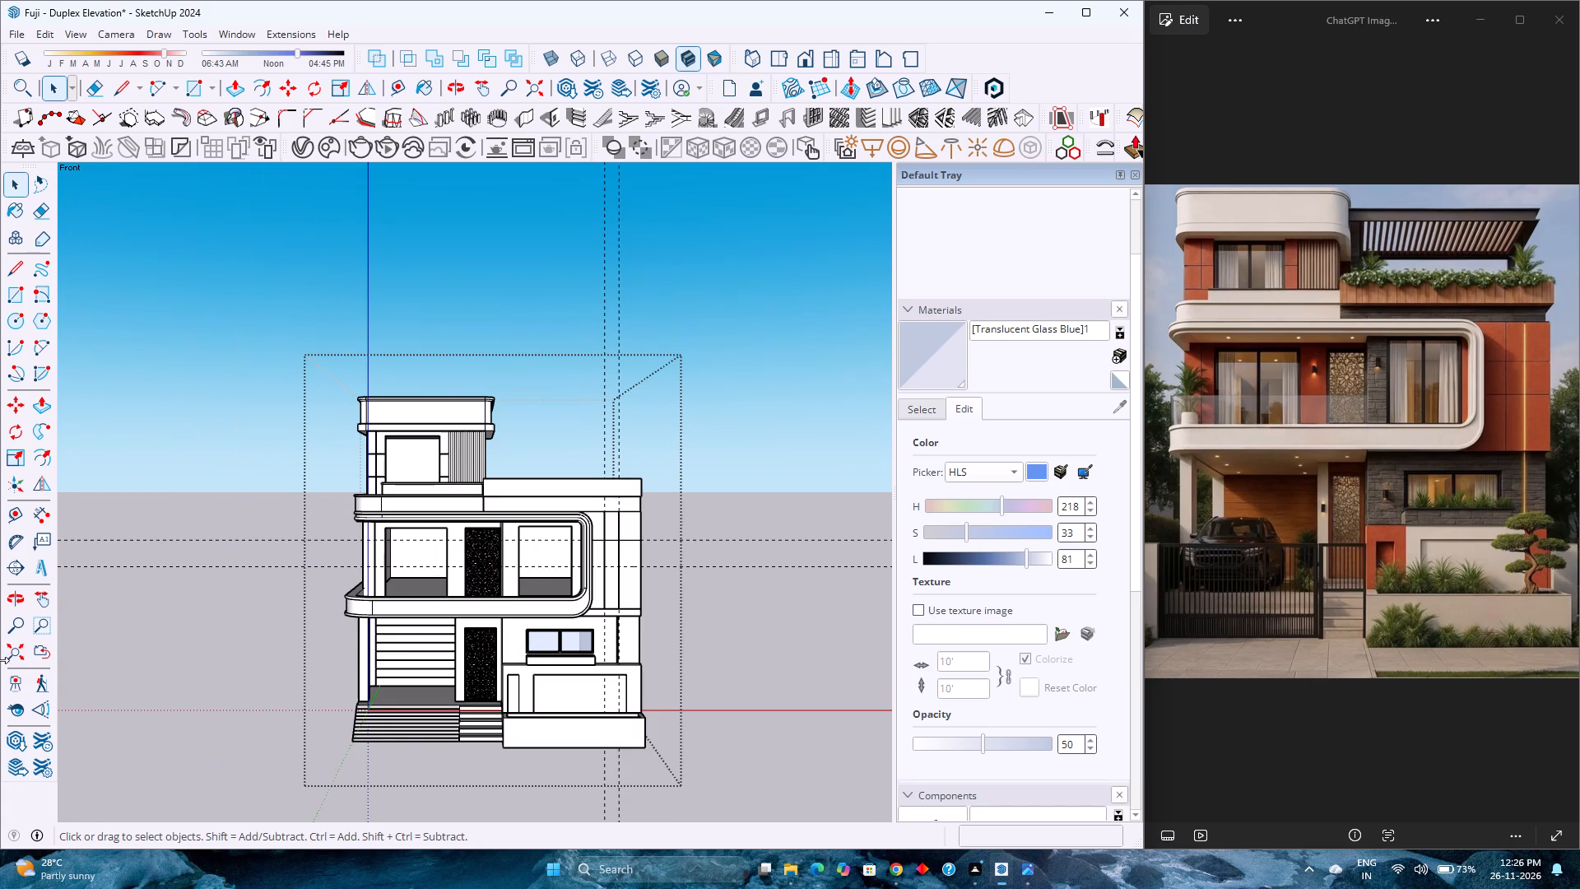
{"action": "left_click", "coordinate": [15, 654]}
{"action": "scroll", "coordinate": [481, 564], "scroll_direction": "down", "scroll_amount": 2}
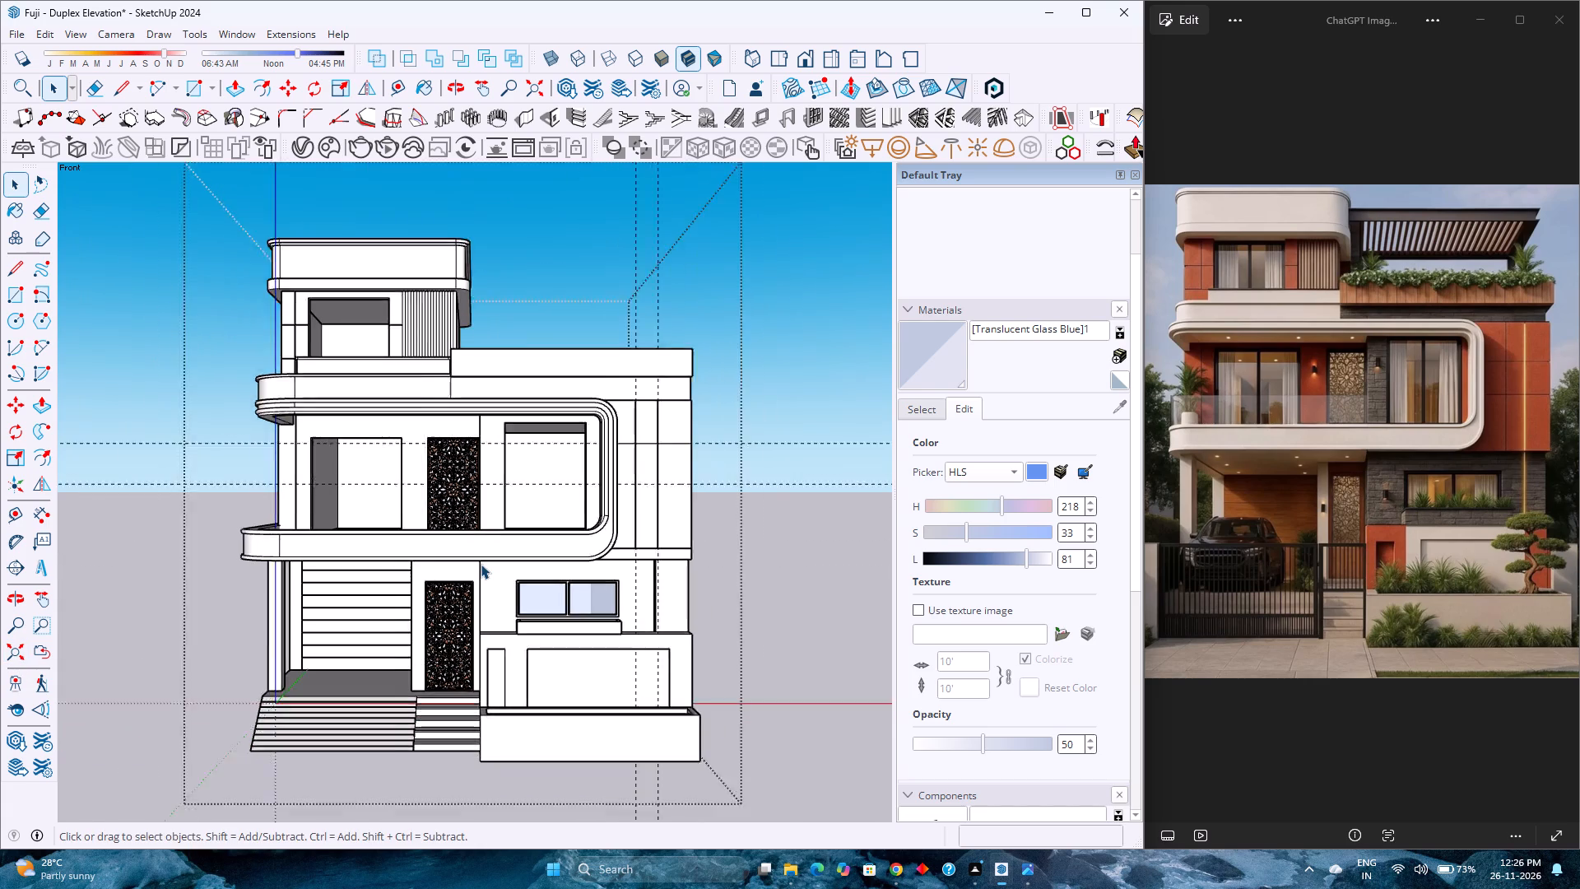
{"action": "scroll", "coordinate": [481, 564], "scroll_direction": "up", "scroll_amount": 2}
{"action": "scroll", "coordinate": [481, 564], "scroll_direction": "down", "scroll_amount": 2}
{"action": "scroll", "coordinate": [481, 564], "scroll_direction": "up", "scroll_amount": 1}
{"action": "right_click", "coordinate": [481, 564]}
{"action": "left_click", "coordinate": [172, 654]}
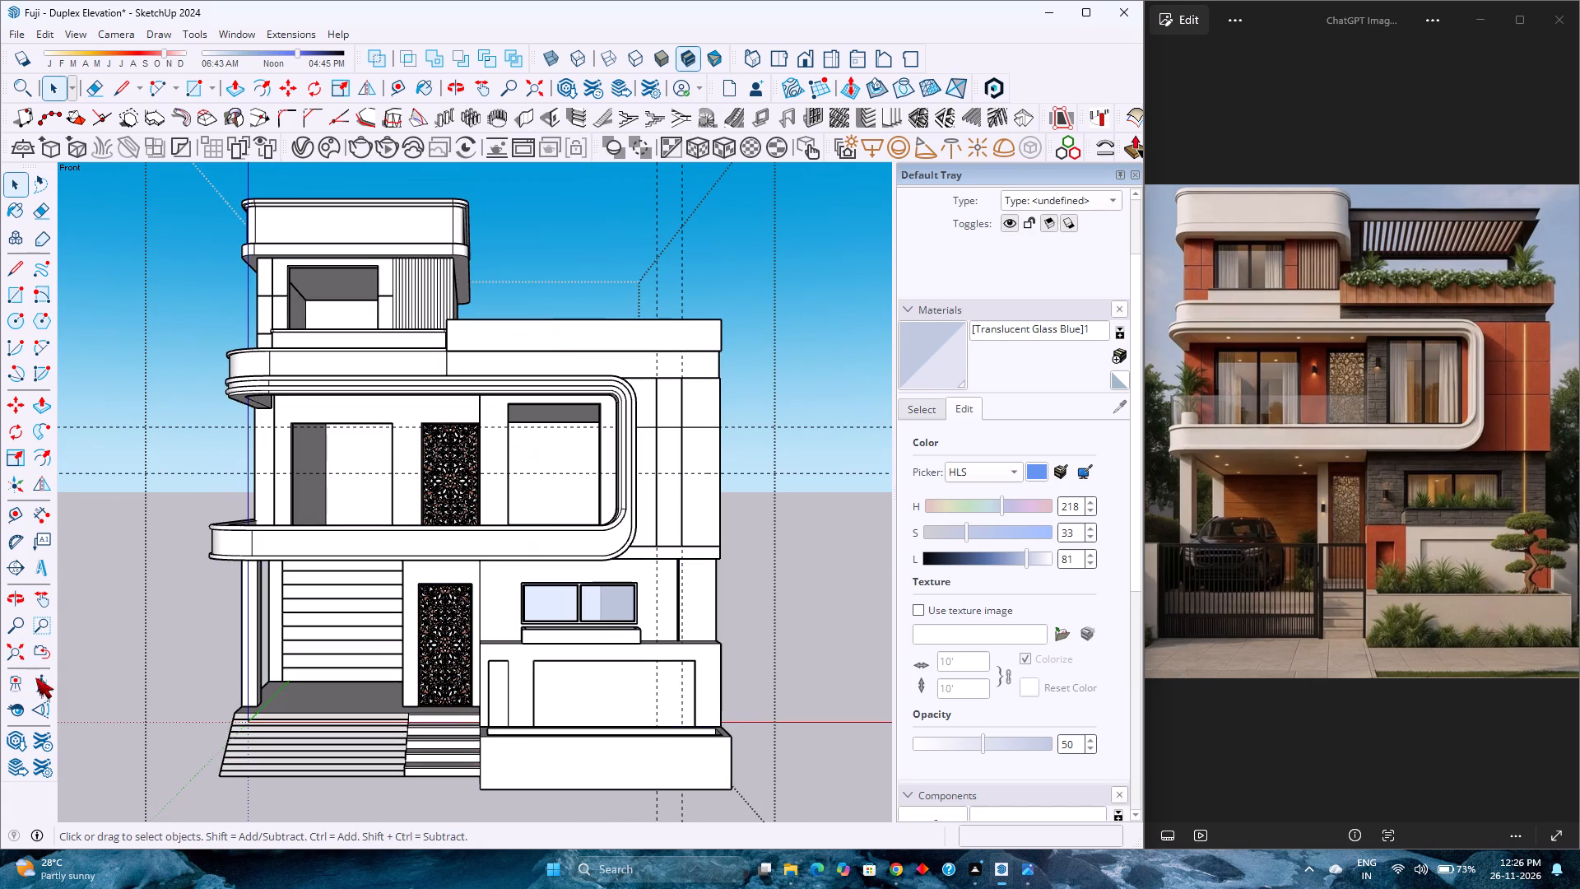
{"action": "scroll", "coordinate": [476, 523], "scroll_direction": "down", "scroll_amount": 5}
{"action": "scroll", "coordinate": [476, 523], "scroll_direction": "up", "scroll_amount": 4}
{"action": "scroll", "coordinate": [476, 523], "scroll_direction": "down", "scroll_amount": 4}
{"action": "scroll", "coordinate": [476, 523], "scroll_direction": "up", "scroll_amount": 5}
{"action": "scroll", "coordinate": [476, 523], "scroll_direction": "down", "scroll_amount": 5}
{"action": "scroll", "coordinate": [476, 523], "scroll_direction": "up", "scroll_amount": 4}
{"action": "scroll", "coordinate": [476, 523], "scroll_direction": "down", "scroll_amount": 4}
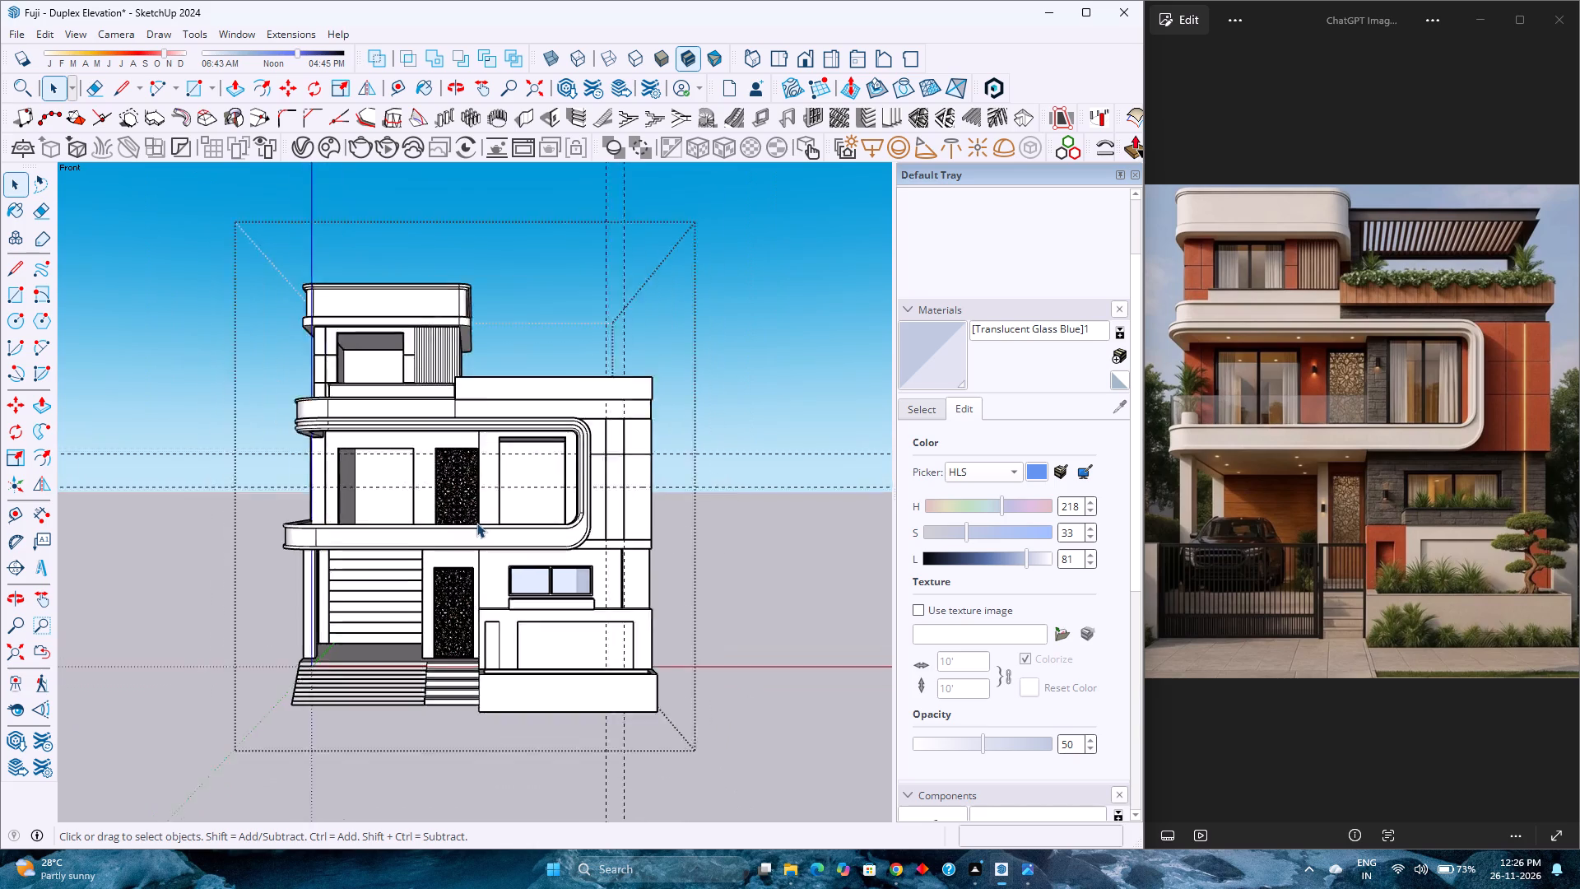
{"action": "scroll", "coordinate": [476, 523], "scroll_direction": "up", "scroll_amount": 3}
{"action": "scroll", "coordinate": [476, 523], "scroll_direction": "down", "scroll_amount": 3}
{"action": "scroll", "coordinate": [476, 523], "scroll_direction": "up", "scroll_amount": 4}
{"action": "scroll", "coordinate": [476, 523], "scroll_direction": "down", "scroll_amount": 5}
{"action": "scroll", "coordinate": [473, 523], "scroll_direction": "up", "scroll_amount": 7}
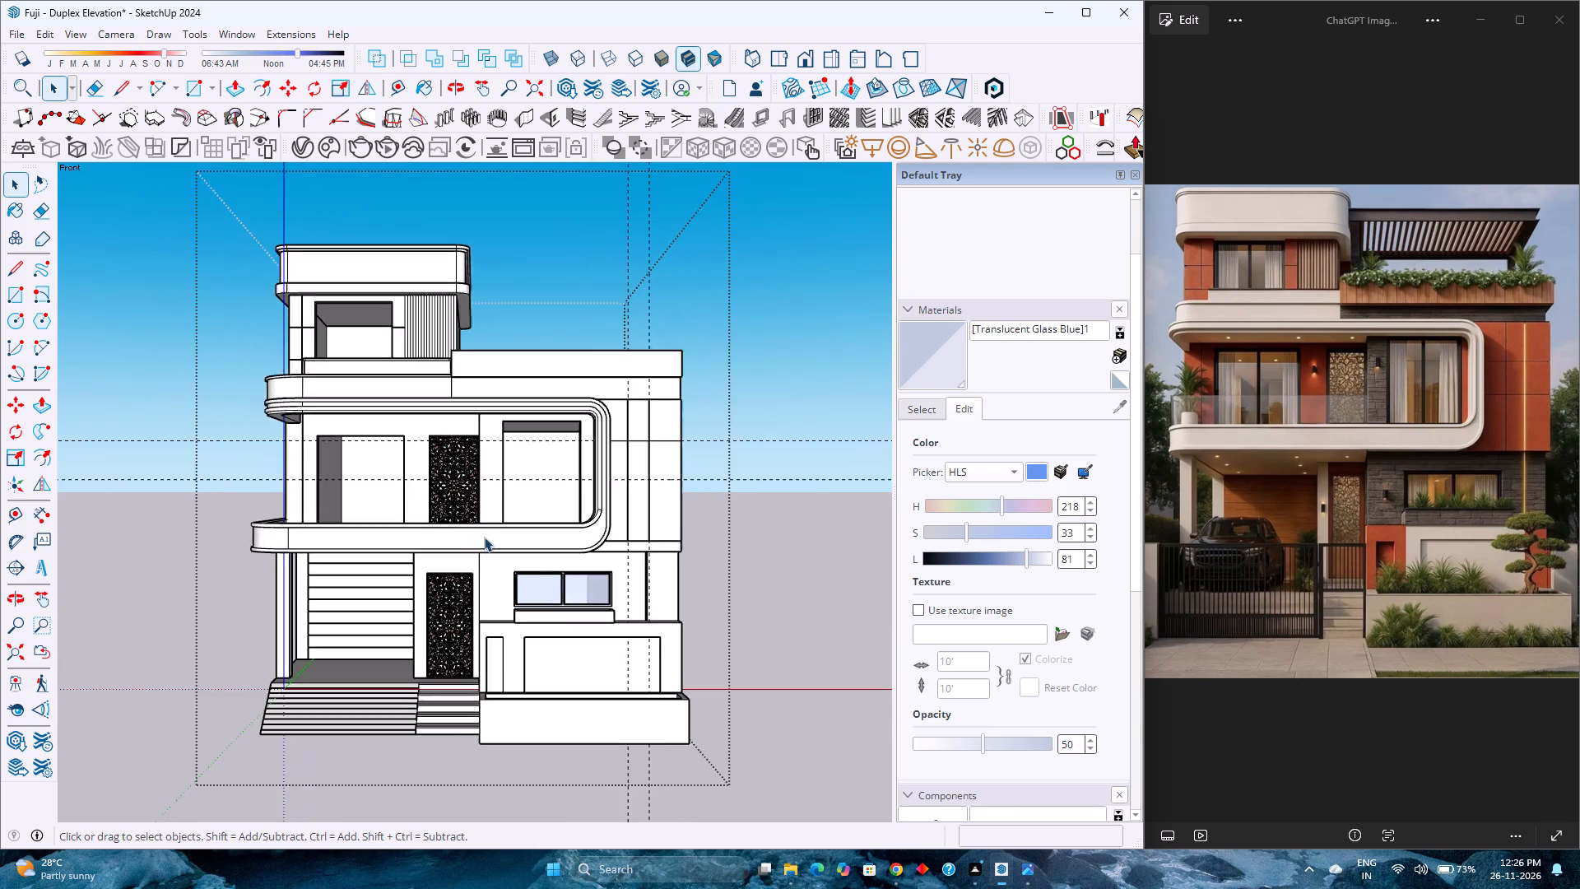
{"action": "scroll", "coordinate": [484, 537], "scroll_direction": "up", "scroll_amount": 2}
{"action": "scroll", "coordinate": [484, 537], "scroll_direction": "down", "scroll_amount": 1}
{"action": "scroll", "coordinate": [484, 537], "scroll_direction": "up", "scroll_amount": 2}
{"action": "scroll", "coordinate": [484, 537], "scroll_direction": "down", "scroll_amount": 3}
{"action": "scroll", "coordinate": [484, 537], "scroll_direction": "up", "scroll_amount": 2}
{"action": "scroll", "coordinate": [481, 537], "scroll_direction": "down", "scroll_amount": 3}
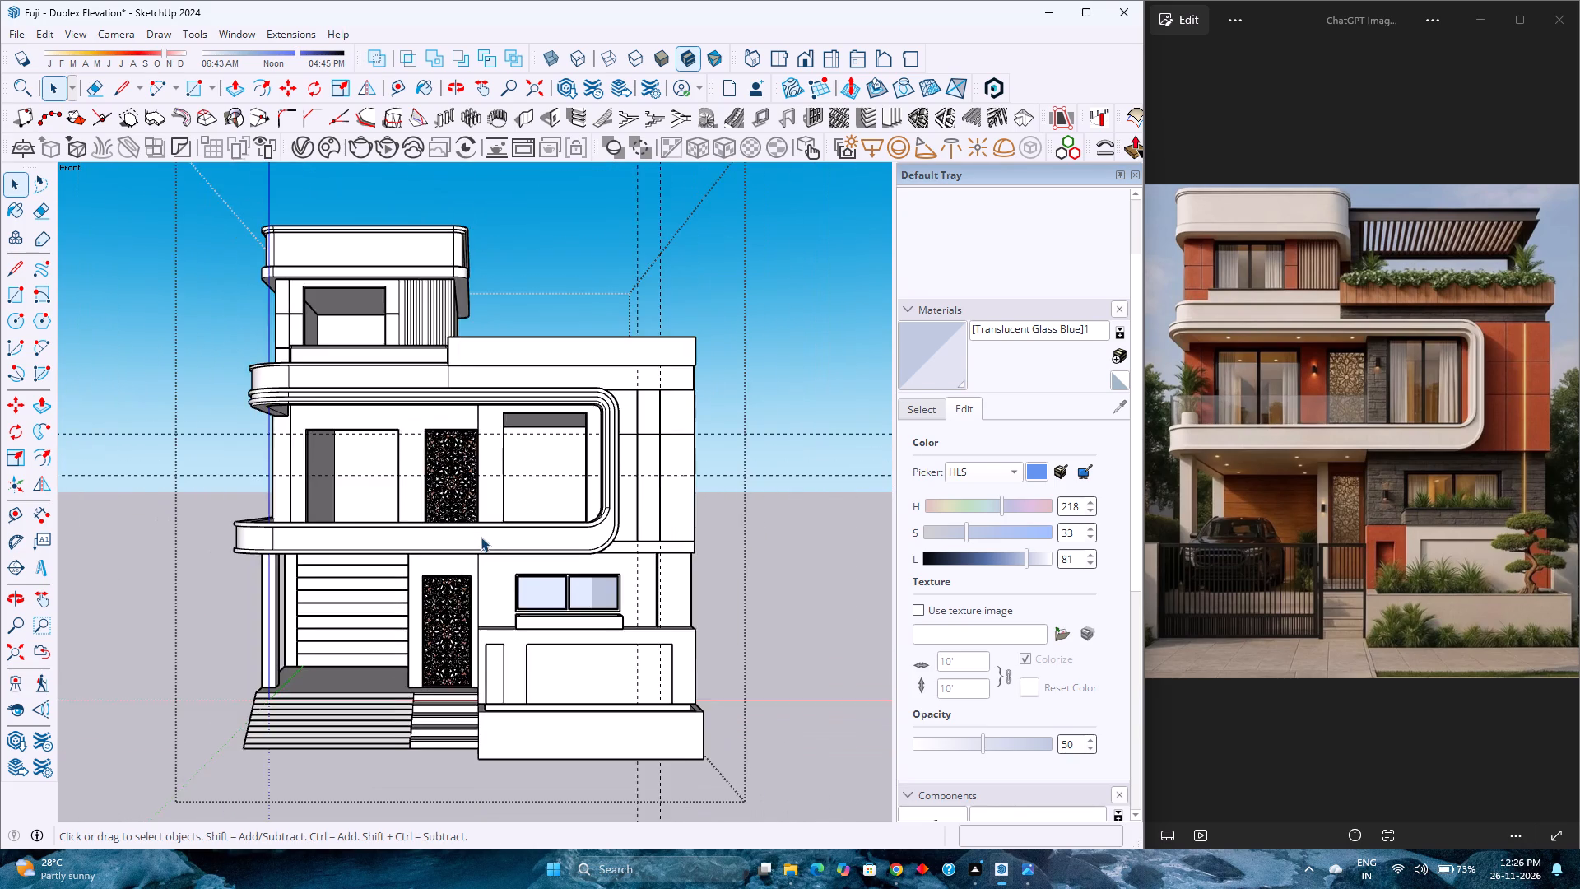
{"action": "scroll", "coordinate": [480, 537], "scroll_direction": "up", "scroll_amount": 3}
{"action": "scroll", "coordinate": [480, 537], "scroll_direction": "down", "scroll_amount": 4}
{"action": "scroll", "coordinate": [480, 537], "scroll_direction": "up", "scroll_amount": 3}
{"action": "scroll", "coordinate": [480, 537], "scroll_direction": "down", "scroll_amount": 3}
{"action": "scroll", "coordinate": [480, 537], "scroll_direction": "up", "scroll_amount": 1}
{"action": "scroll", "coordinate": [480, 538], "scroll_direction": "down", "scroll_amount": 1}
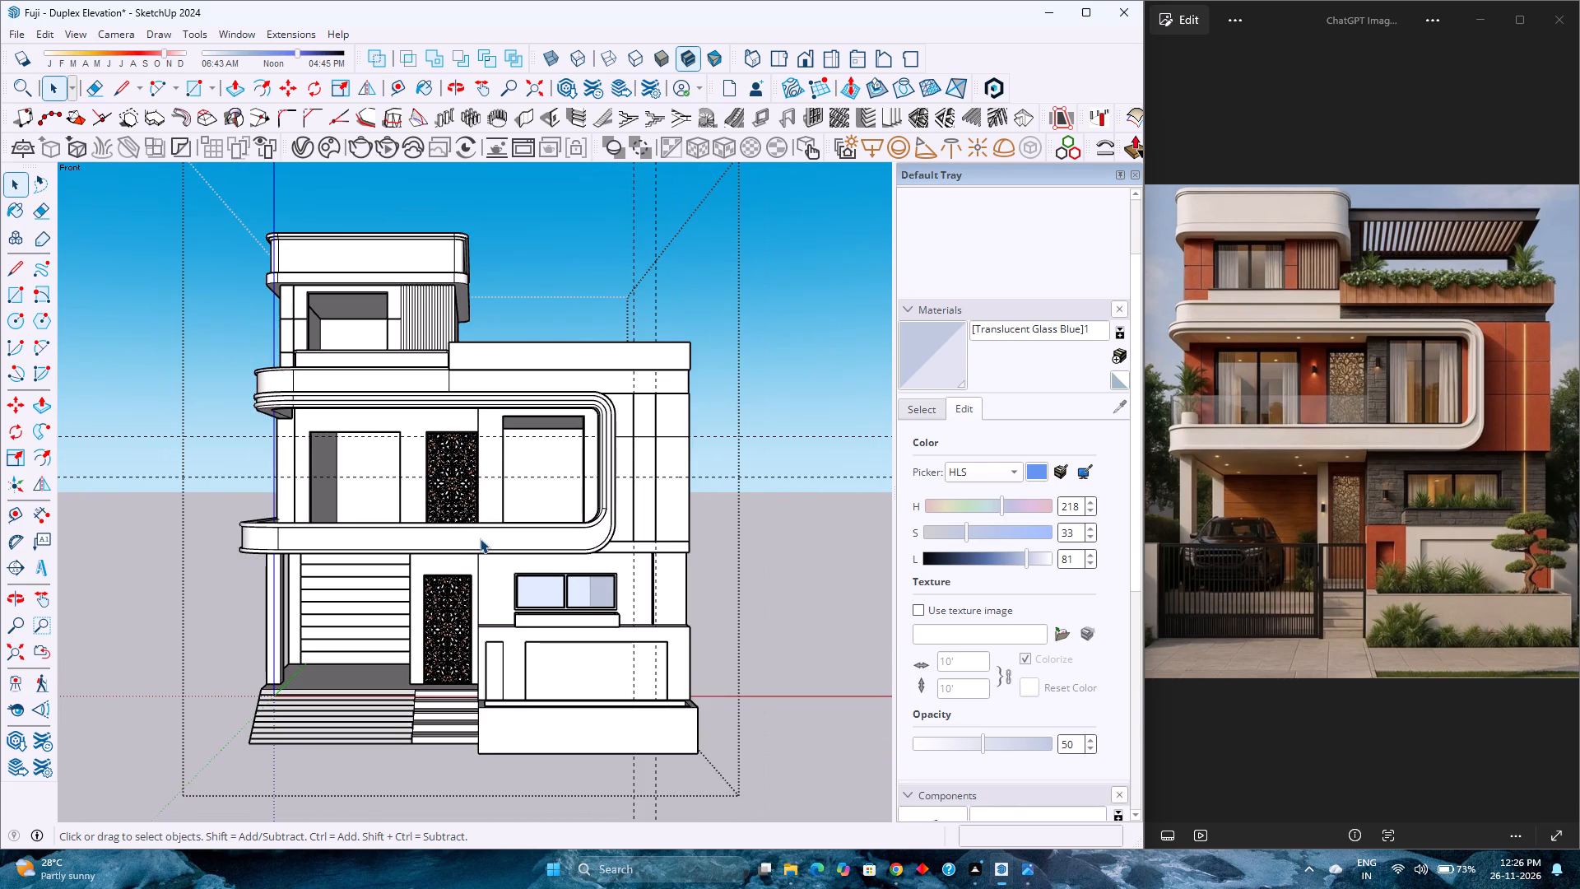
{"action": "scroll", "coordinate": [480, 538], "scroll_direction": "up", "scroll_amount": 2}
{"action": "scroll", "coordinate": [480, 538], "scroll_direction": "down", "scroll_amount": 2}
{"action": "scroll", "coordinate": [480, 538], "scroll_direction": "up", "scroll_amount": 2}
{"action": "scroll", "coordinate": [480, 538], "scroll_direction": "down", "scroll_amount": 1}
{"action": "scroll", "coordinate": [480, 538], "scroll_direction": "up", "scroll_amount": 1}
{"action": "scroll", "coordinate": [480, 538], "scroll_direction": "down", "scroll_amount": 1}
{"action": "scroll", "coordinate": [480, 538], "scroll_direction": "up", "scroll_amount": 1}
{"action": "scroll", "coordinate": [480, 538], "scroll_direction": "down", "scroll_amount": 2}
{"action": "scroll", "coordinate": [480, 538], "scroll_direction": "up", "scroll_amount": 2}
{"action": "scroll", "coordinate": [480, 538], "scroll_direction": "down", "scroll_amount": 2}
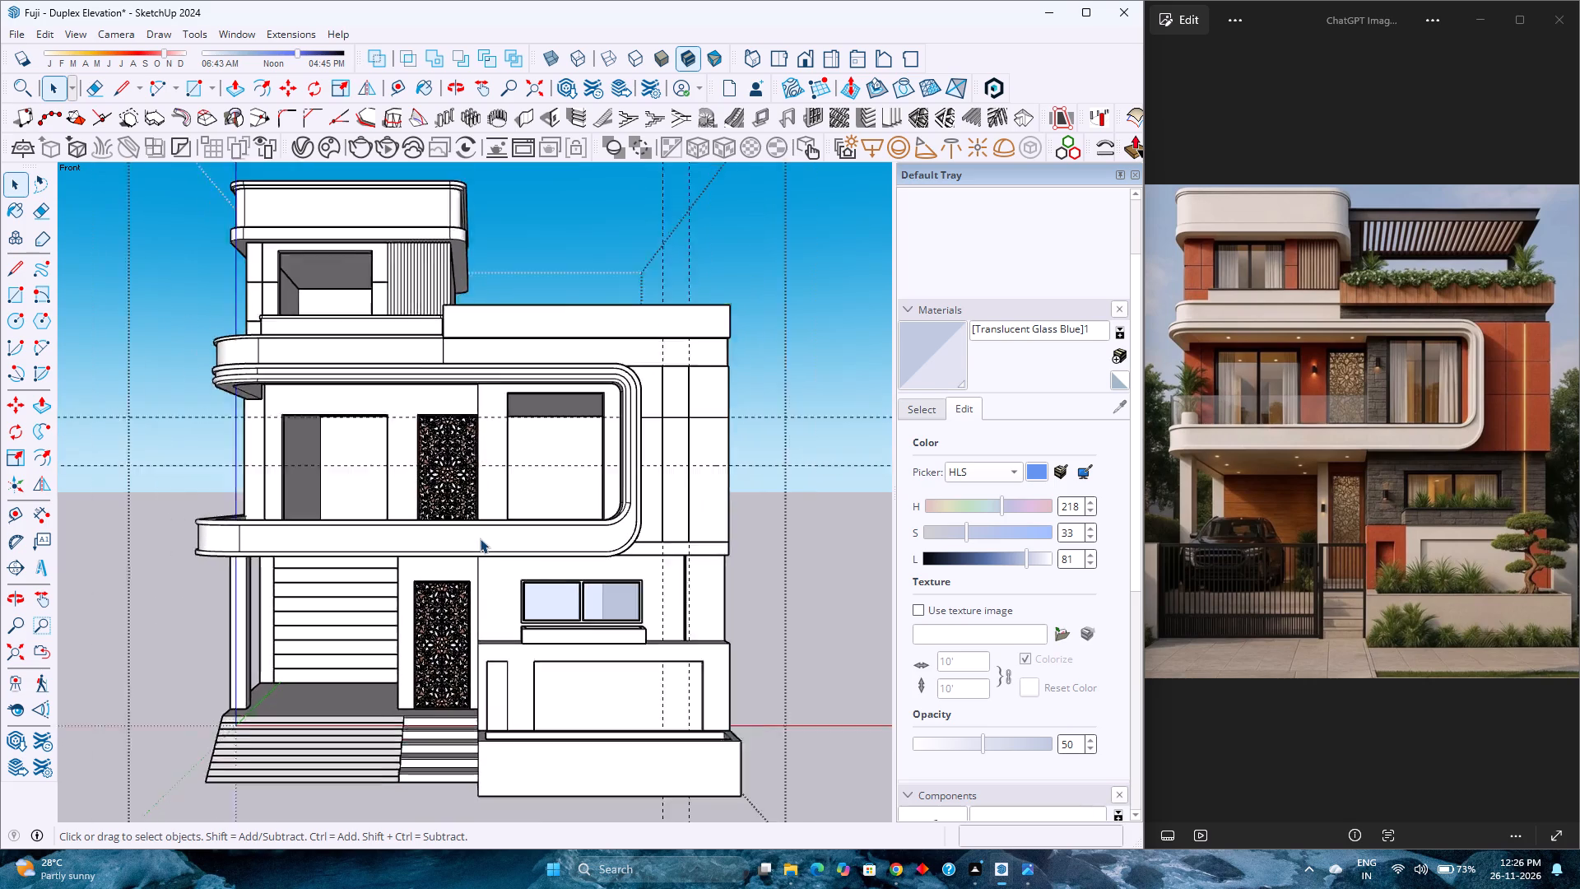
{"action": "scroll", "coordinate": [480, 538], "scroll_direction": "up", "scroll_amount": 2}
{"action": "scroll", "coordinate": [480, 538], "scroll_direction": "down", "scroll_amount": 2}
{"action": "scroll", "coordinate": [480, 538], "scroll_direction": "up", "scroll_amount": 2}
{"action": "scroll", "coordinate": [480, 538], "scroll_direction": "down", "scroll_amount": 2}
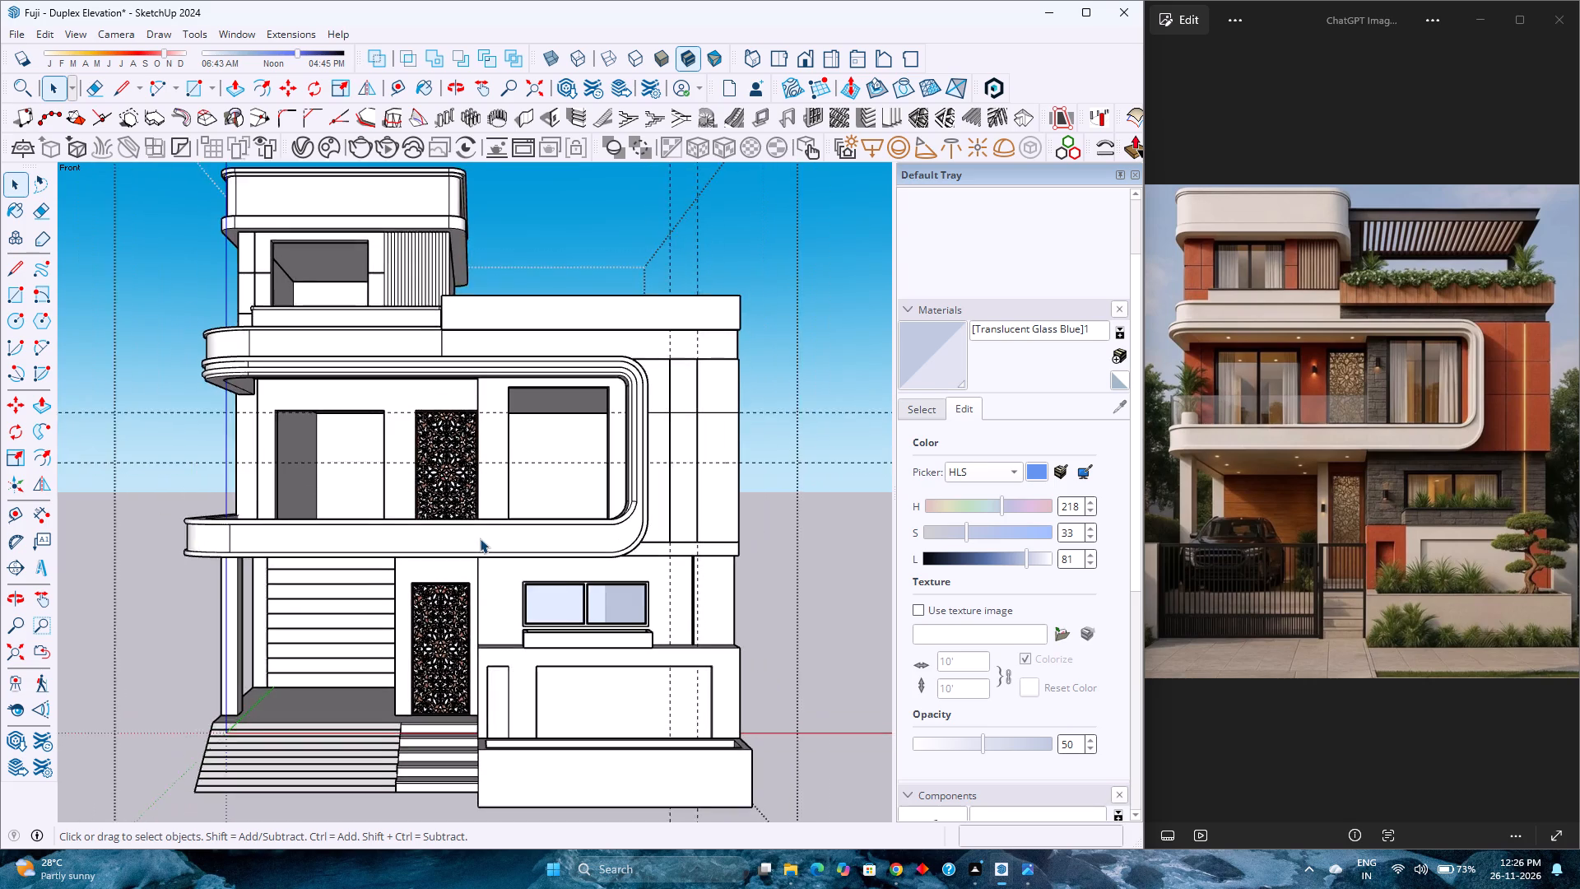
{"action": "scroll", "coordinate": [480, 538], "scroll_direction": "up", "scroll_amount": 1}
{"action": "scroll", "coordinate": [480, 538], "scroll_direction": "down", "scroll_amount": 1}
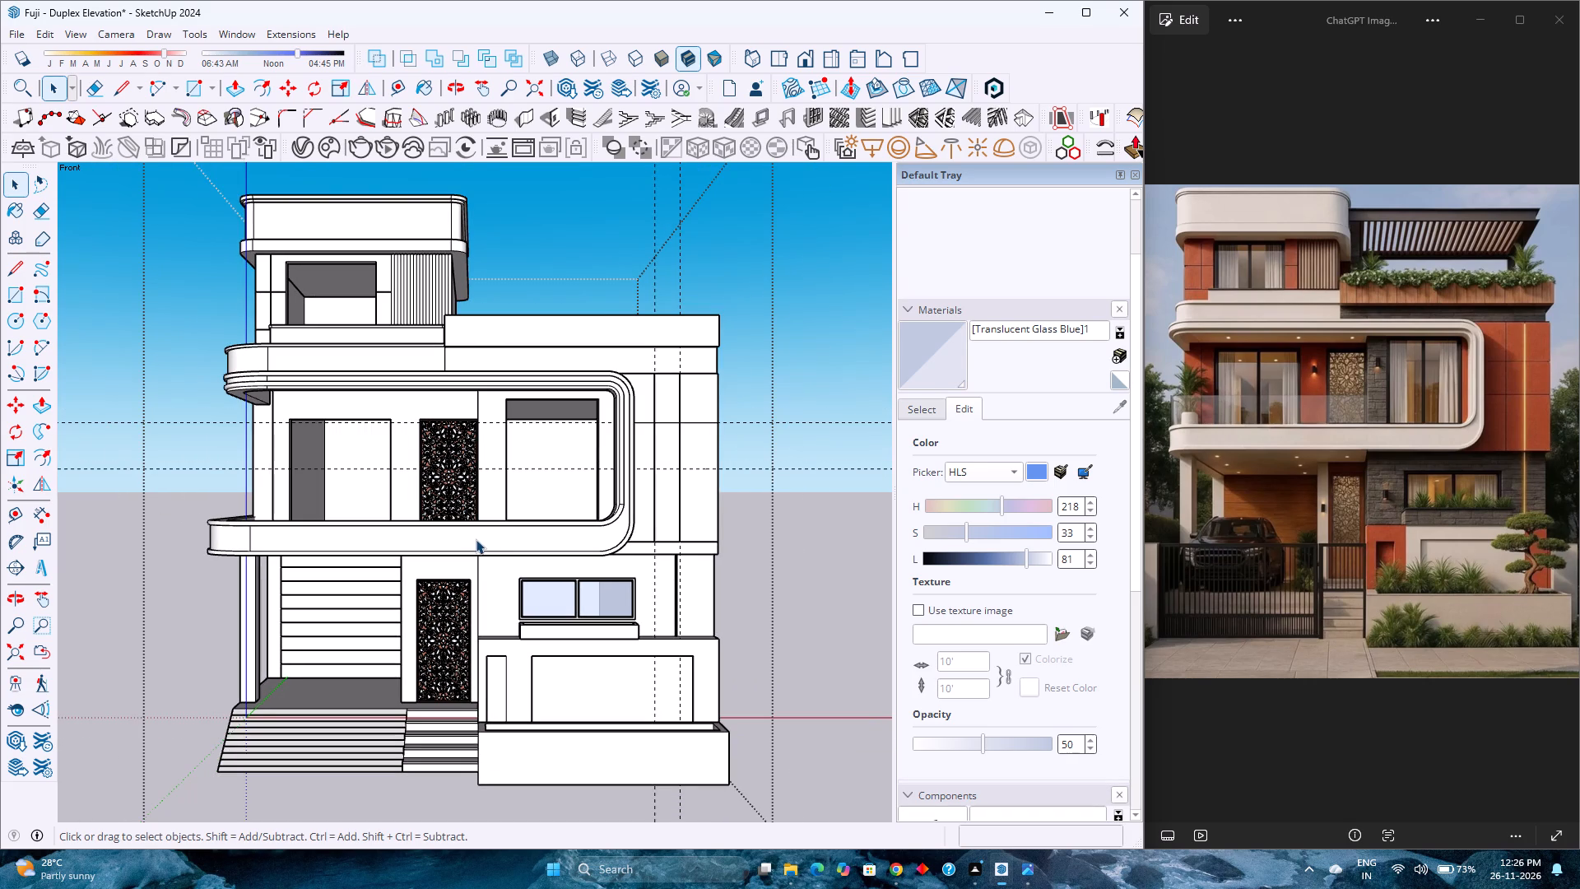
{"action": "scroll", "coordinate": [476, 539], "scroll_direction": "up", "scroll_amount": 3}
{"action": "scroll", "coordinate": [476, 539], "scroll_direction": "down", "scroll_amount": 3}
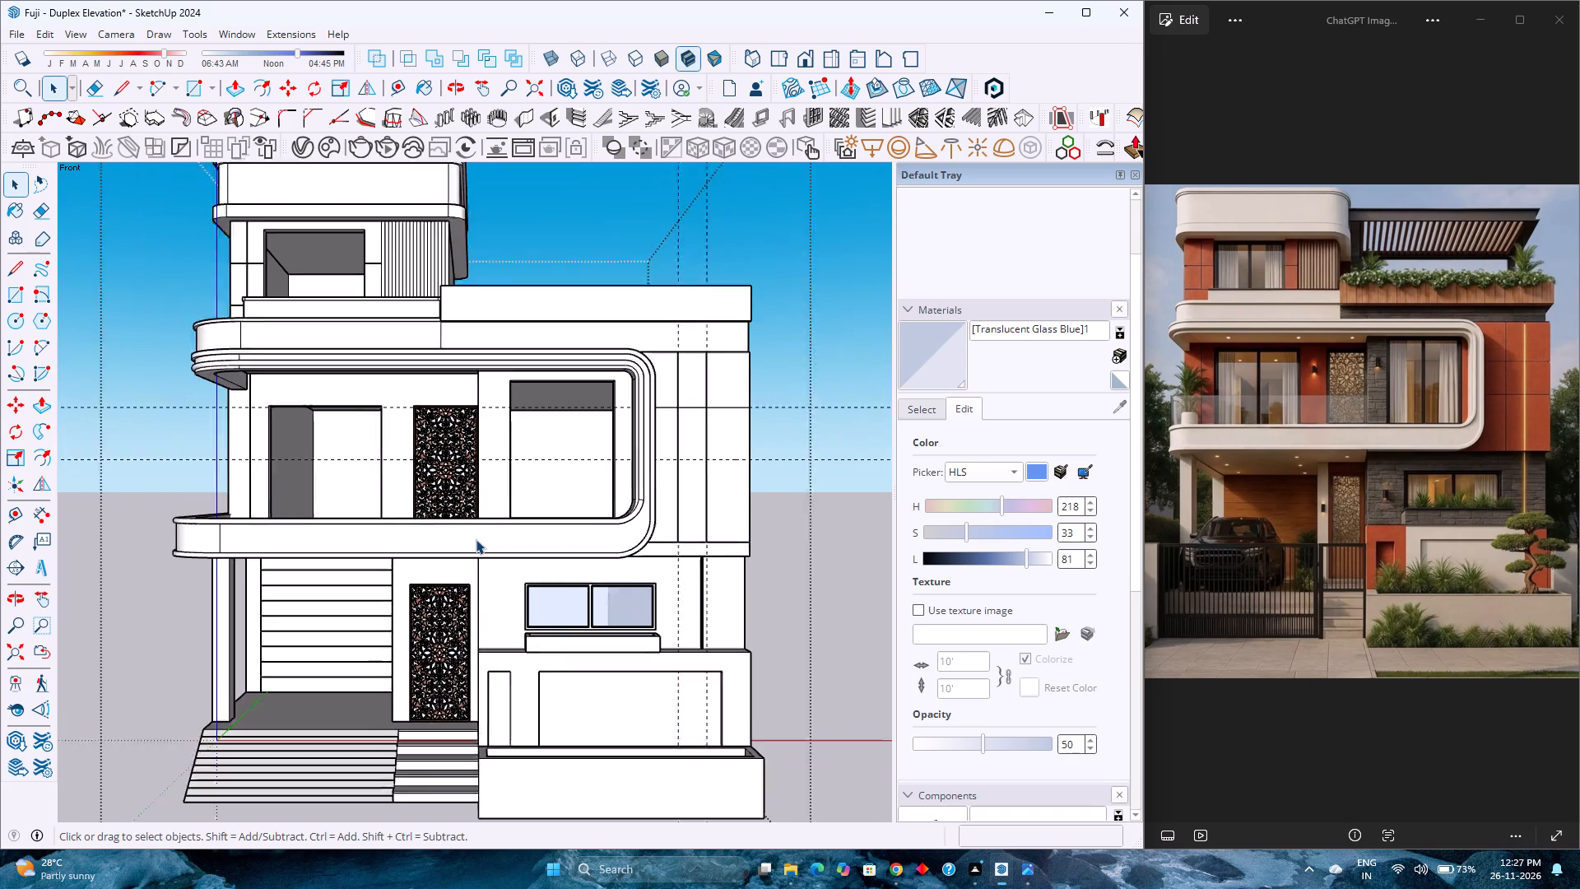
Examine the building massing from an angled front view and along the long side wall.
{"action": "scroll", "coordinate": [476, 539], "scroll_direction": "up", "scroll_amount": 4}
{"action": "scroll", "coordinate": [476, 539], "scroll_direction": "down", "scroll_amount": 4}
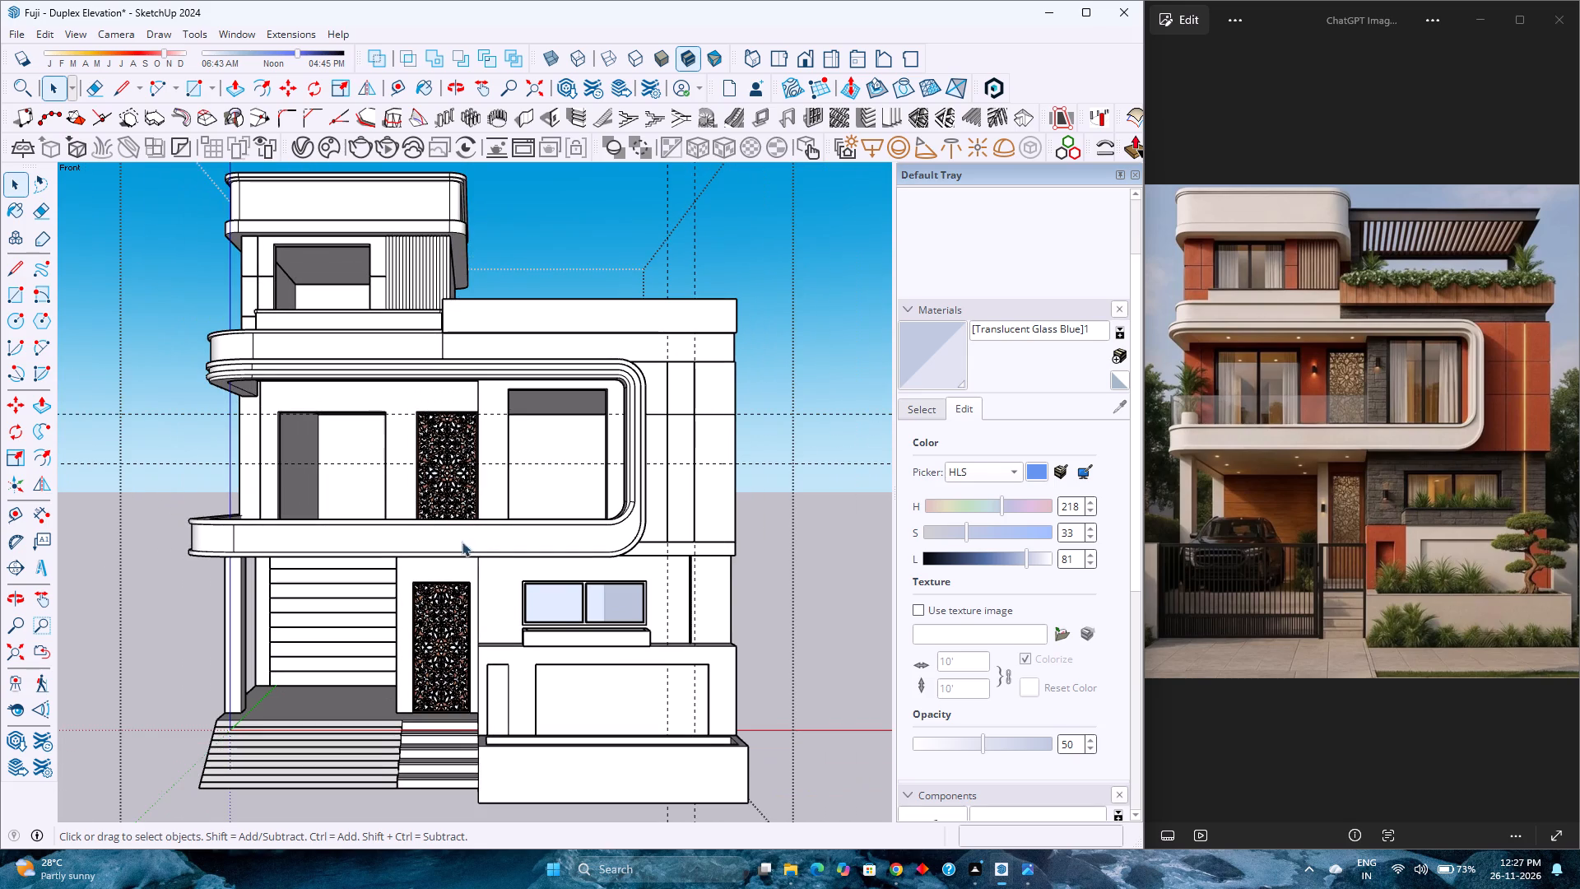
{"action": "middle_click_drag", "start_coordinate": [384, 547], "coordinate": [495, 579]}
{"action": "middle_click_drag", "start_coordinate": [495, 579], "coordinate": [469, 581]}
{"action": "middle_click", "coordinate": [469, 581]}
{"action": "middle_click_drag", "start_coordinate": [425, 582], "coordinate": [411, 584]}
{"action": "middle_click_drag", "start_coordinate": [351, 589], "coordinate": [323, 593]}
{"action": "middle_click", "coordinate": [323, 593]}
{"action": "middle_click", "coordinate": [323, 593]}
{"action": "scroll", "coordinate": [323, 593], "scroll_direction": "down", "scroll_amount": 4}
{"action": "scroll", "coordinate": [406, 603], "scroll_direction": "up", "scroll_amount": 1}
{"action": "middle_click_drag", "start_coordinate": [405, 603], "coordinate": [214, 594]}
{"action": "middle_click", "coordinate": [214, 594]}
{"action": "scroll", "coordinate": [214, 594], "scroll_direction": "down", "scroll_amount": 2}
{"action": "right_click", "coordinate": [214, 594]}
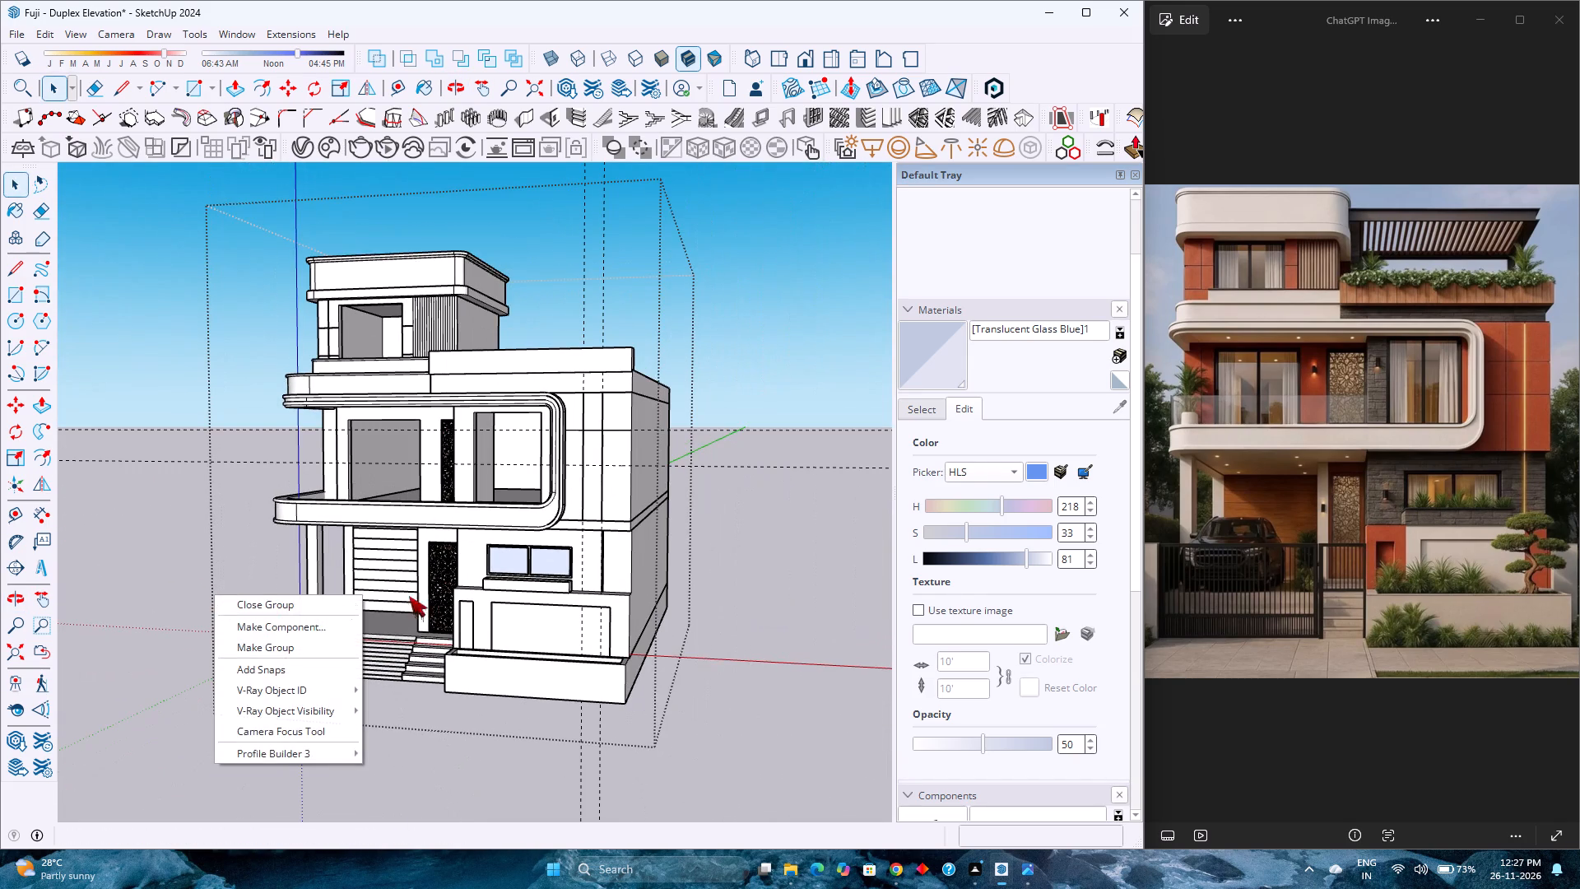
{"action": "left_click", "coordinate": [737, 605]}
{"action": "scroll", "coordinate": [566, 575], "scroll_direction": "up", "scroll_amount": 2}
{"action": "double_click", "coordinate": [606, 558]}
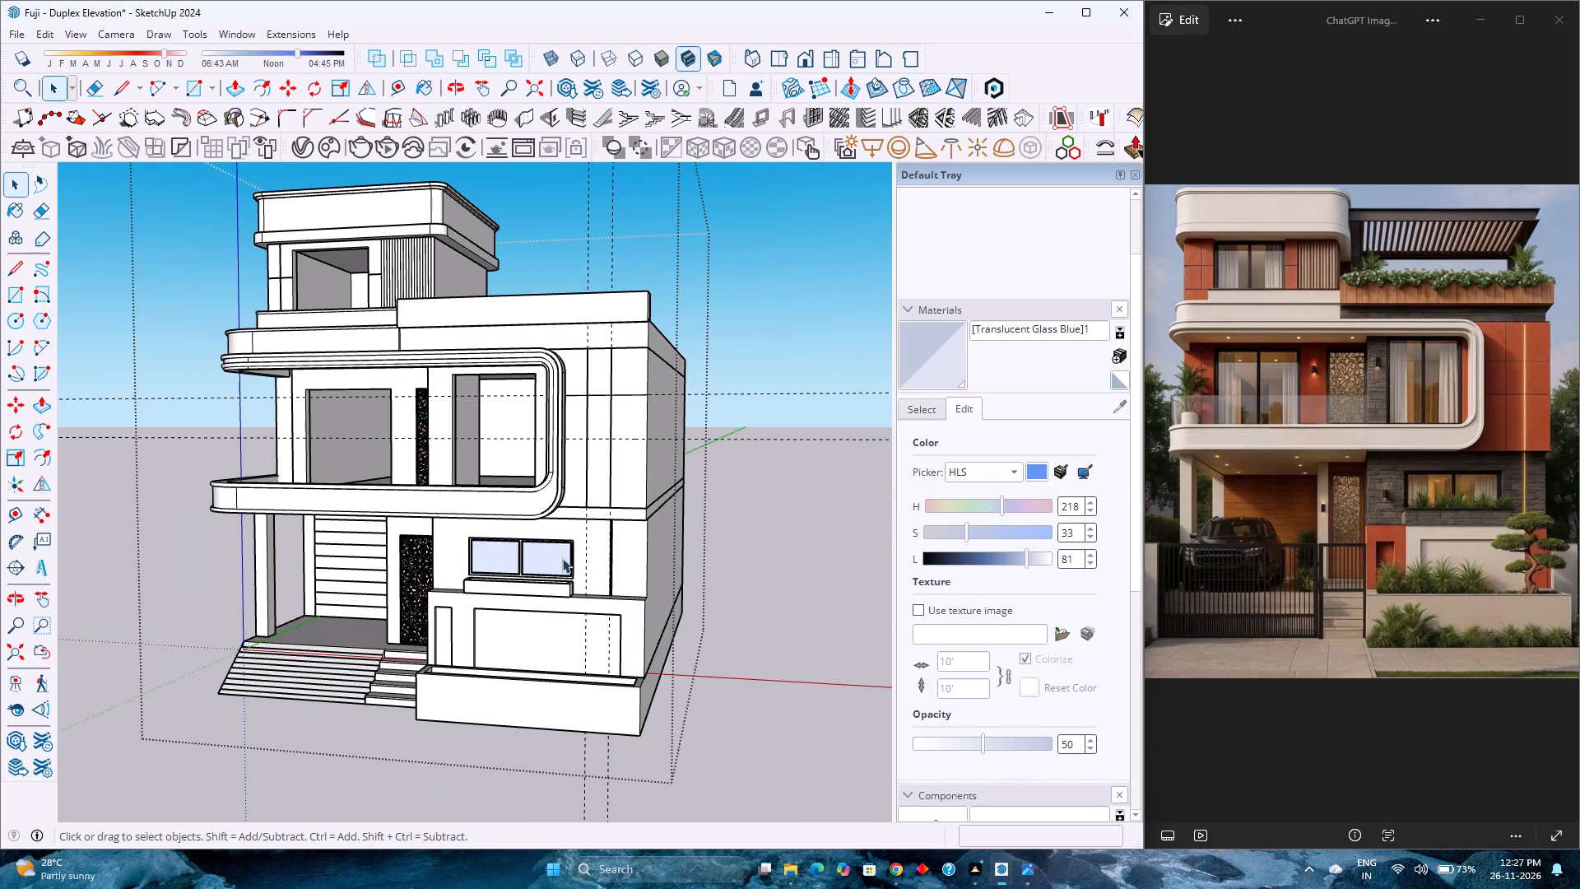
{"action": "scroll", "coordinate": [341, 622], "scroll_direction": "down", "scroll_amount": 3}
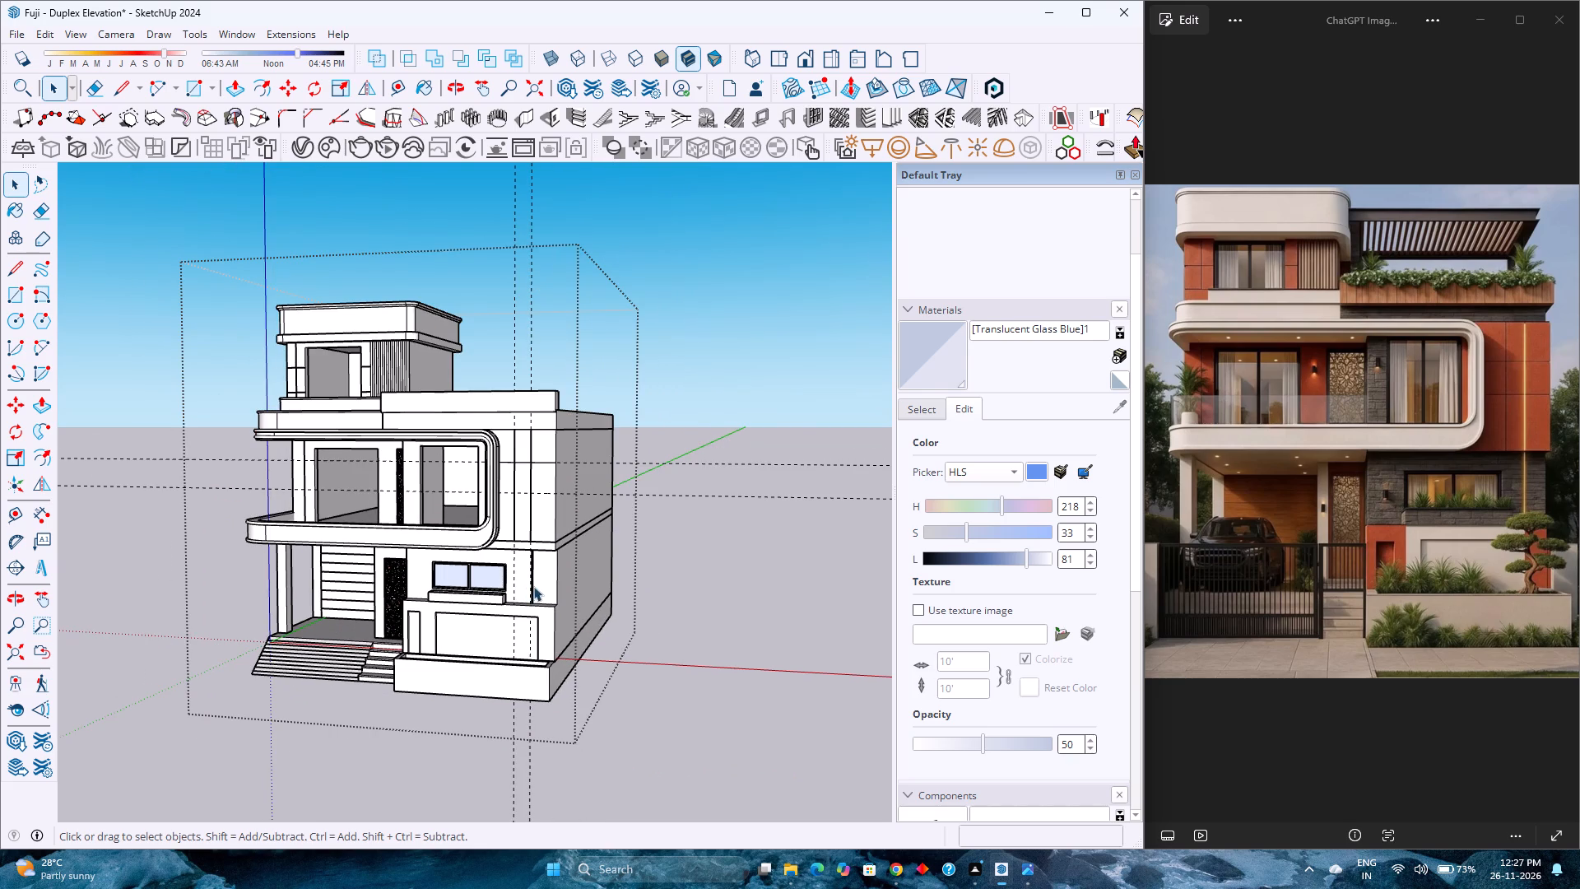
{"action": "middle_click_drag", "start_coordinate": [533, 586], "coordinate": [217, 617]}
{"action": "middle_click_drag", "start_coordinate": [476, 467], "coordinate": [504, 463]}
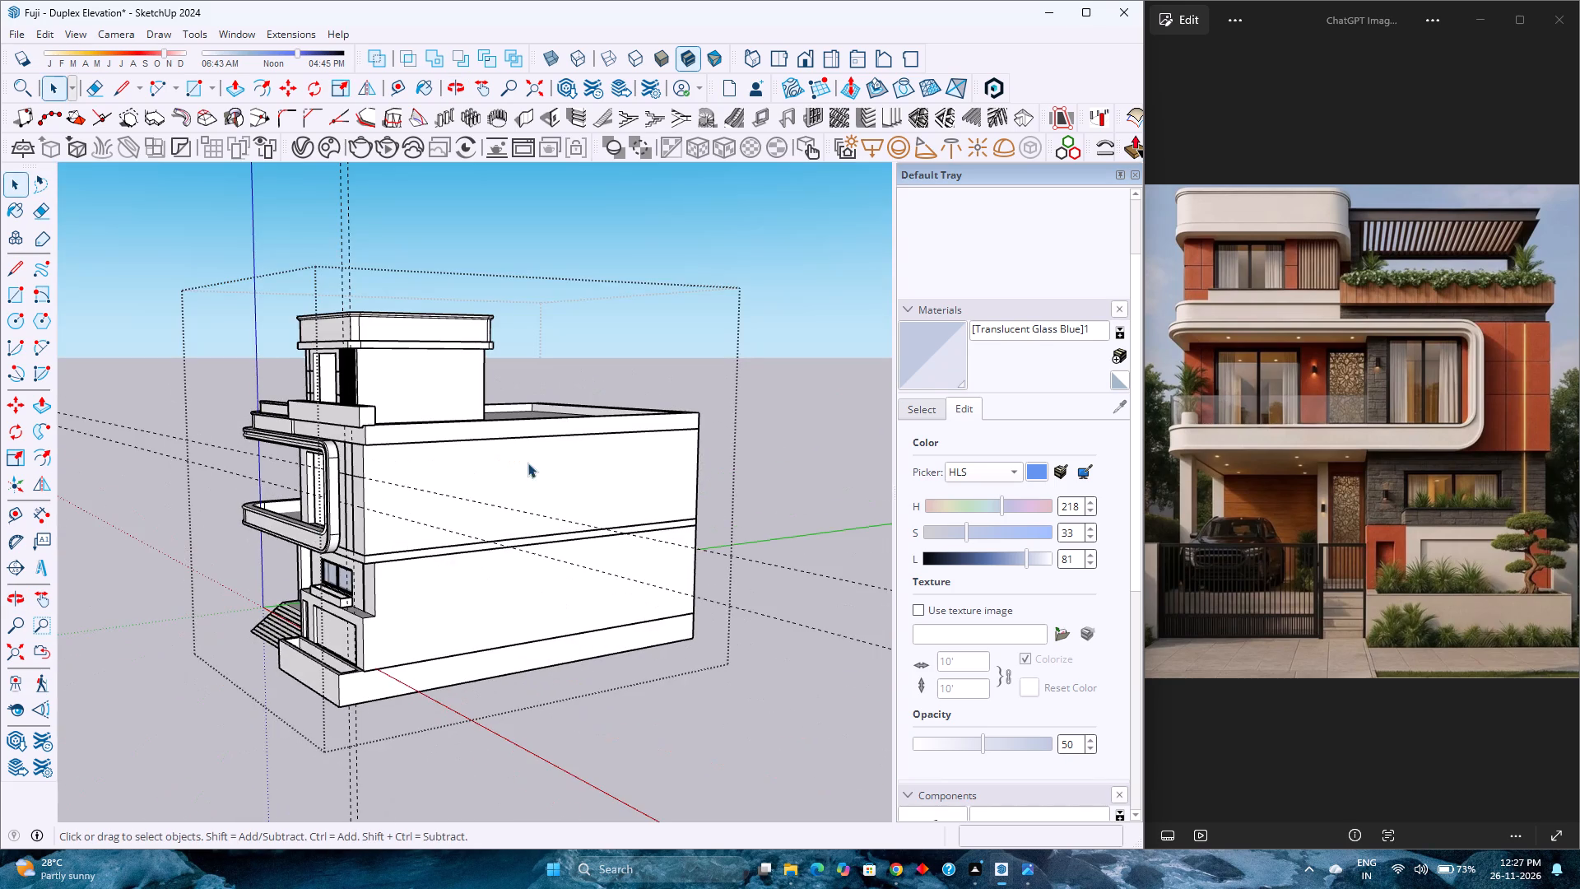
{"action": "scroll", "coordinate": [444, 500], "scroll_direction": "down", "scroll_amount": 7}
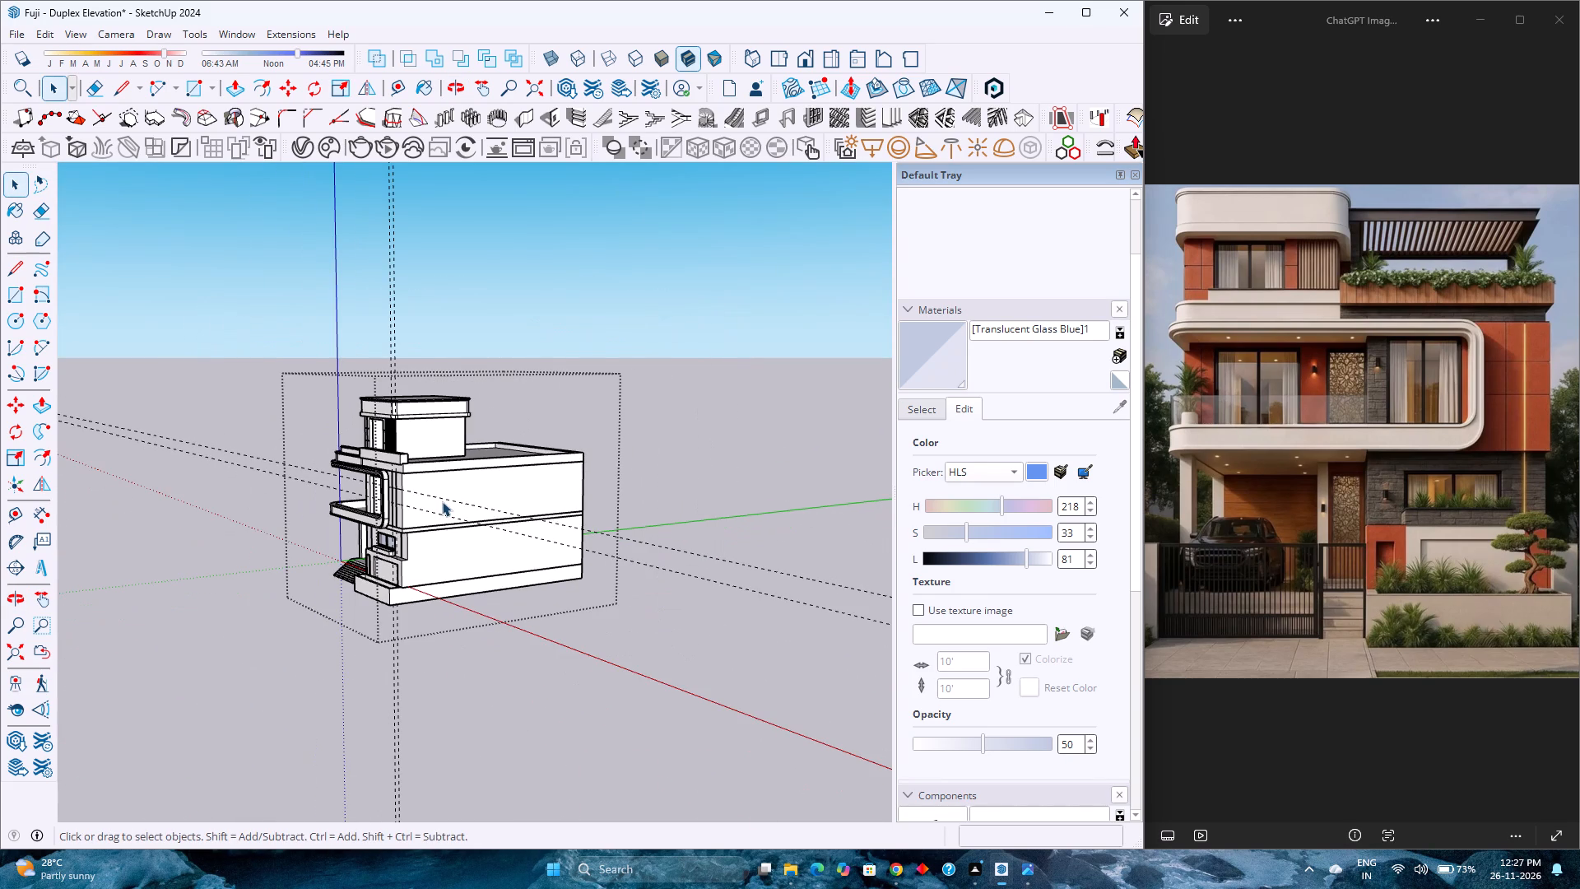
{"action": "scroll", "coordinate": [448, 497], "scroll_direction": "up", "scroll_amount": 2}
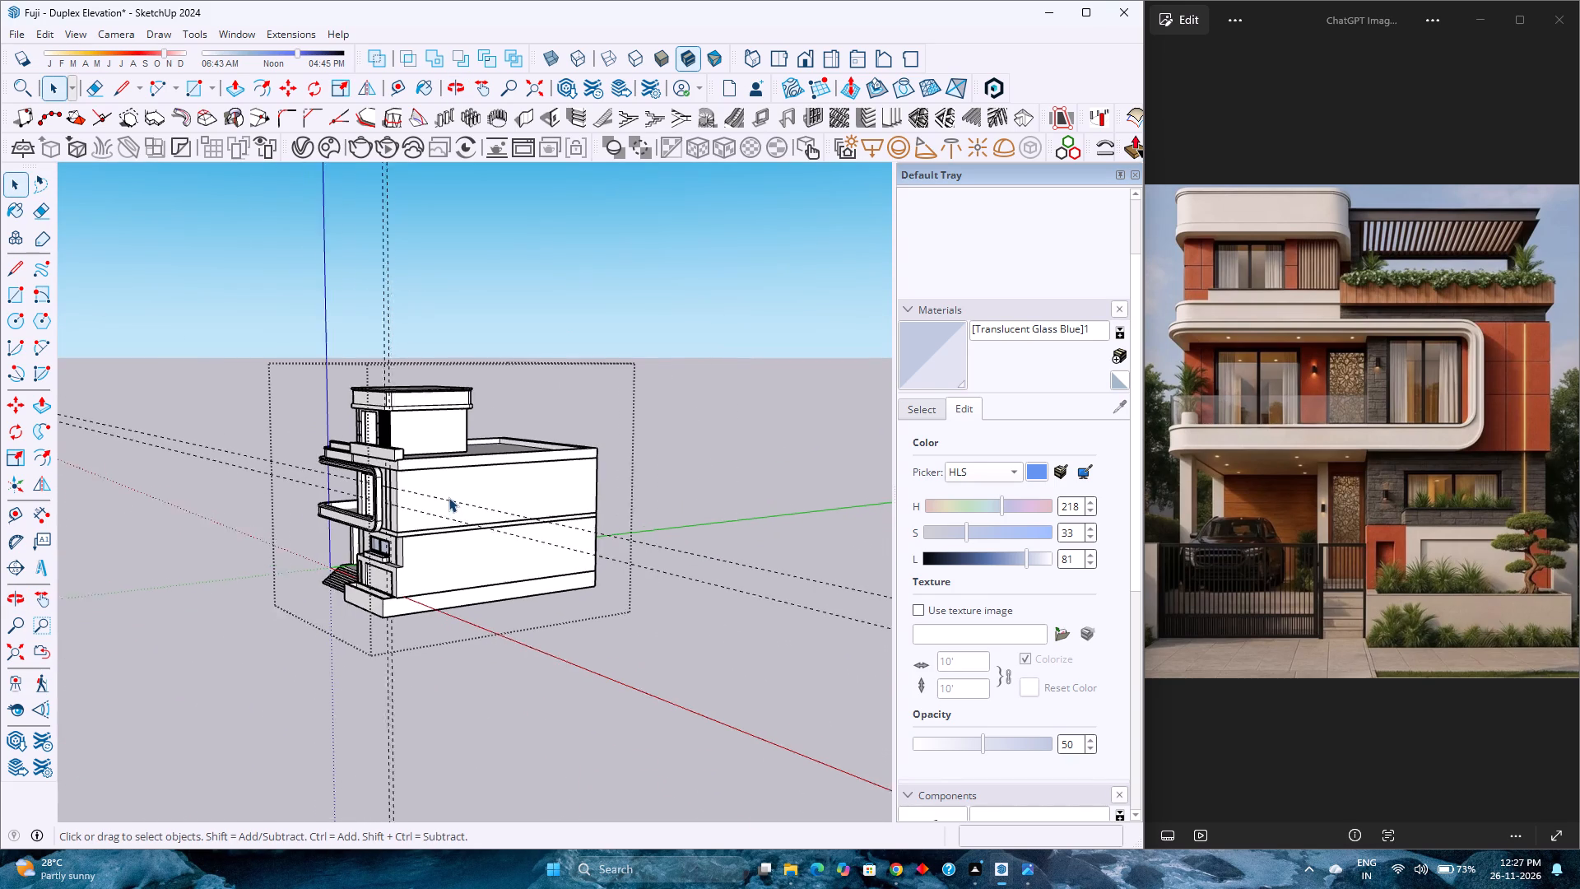
{"action": "scroll", "coordinate": [448, 497], "scroll_direction": "up", "scroll_amount": 1}
{"action": "scroll", "coordinate": [448, 497], "scroll_direction": "down", "scroll_amount": 2}
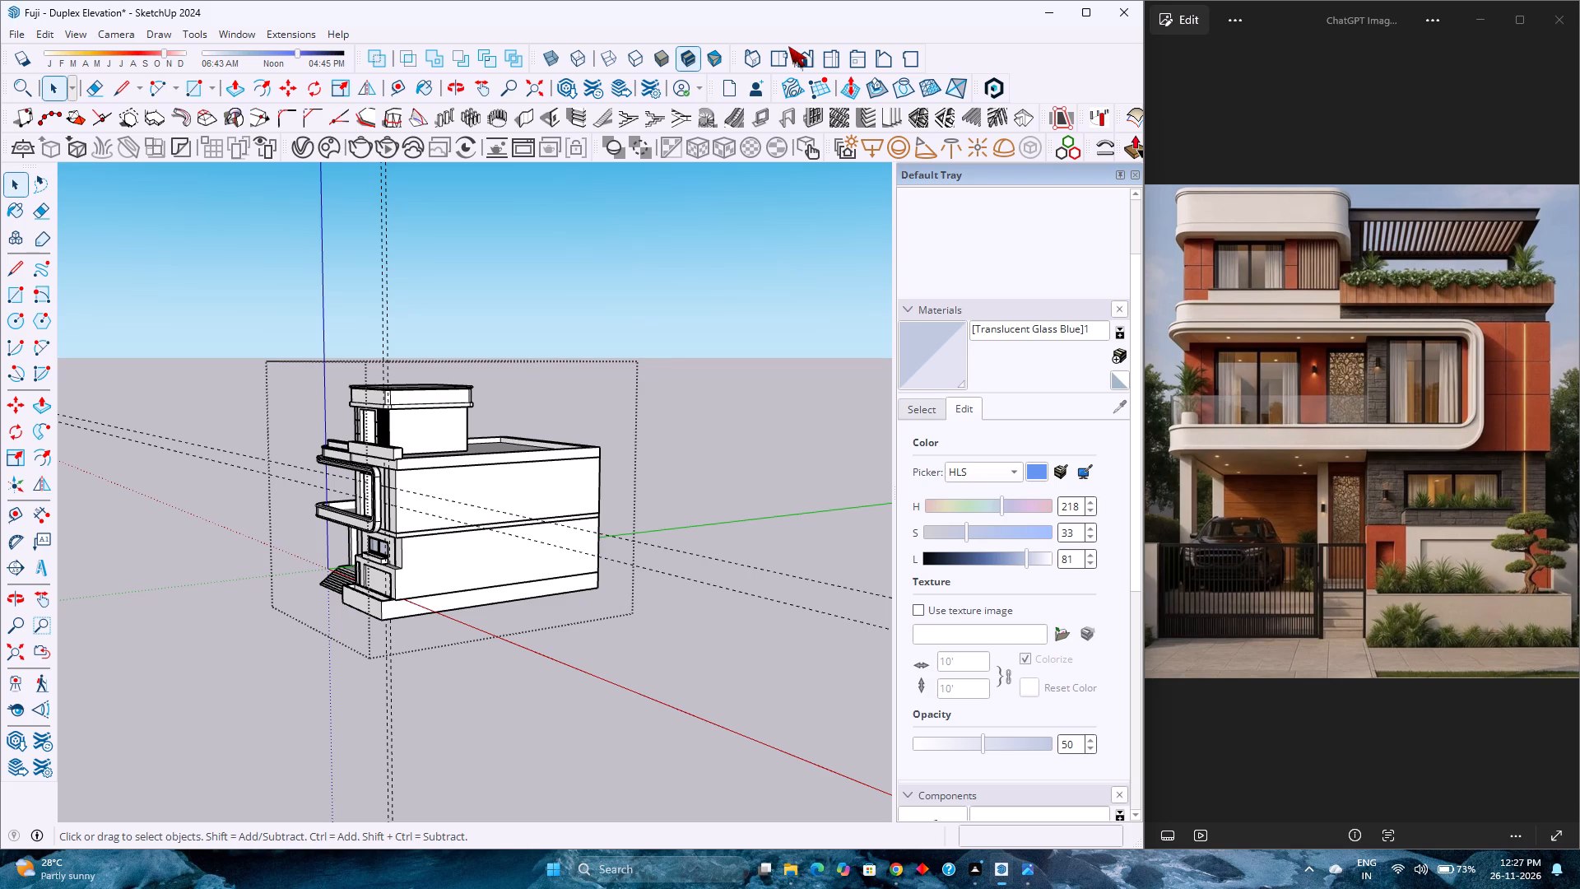
Return to the front view fitted to the whole model and compare the facade with the reference image.
{"action": "left_click", "coordinate": [798, 54]}
{"action": "left_click", "coordinate": [11, 651]}
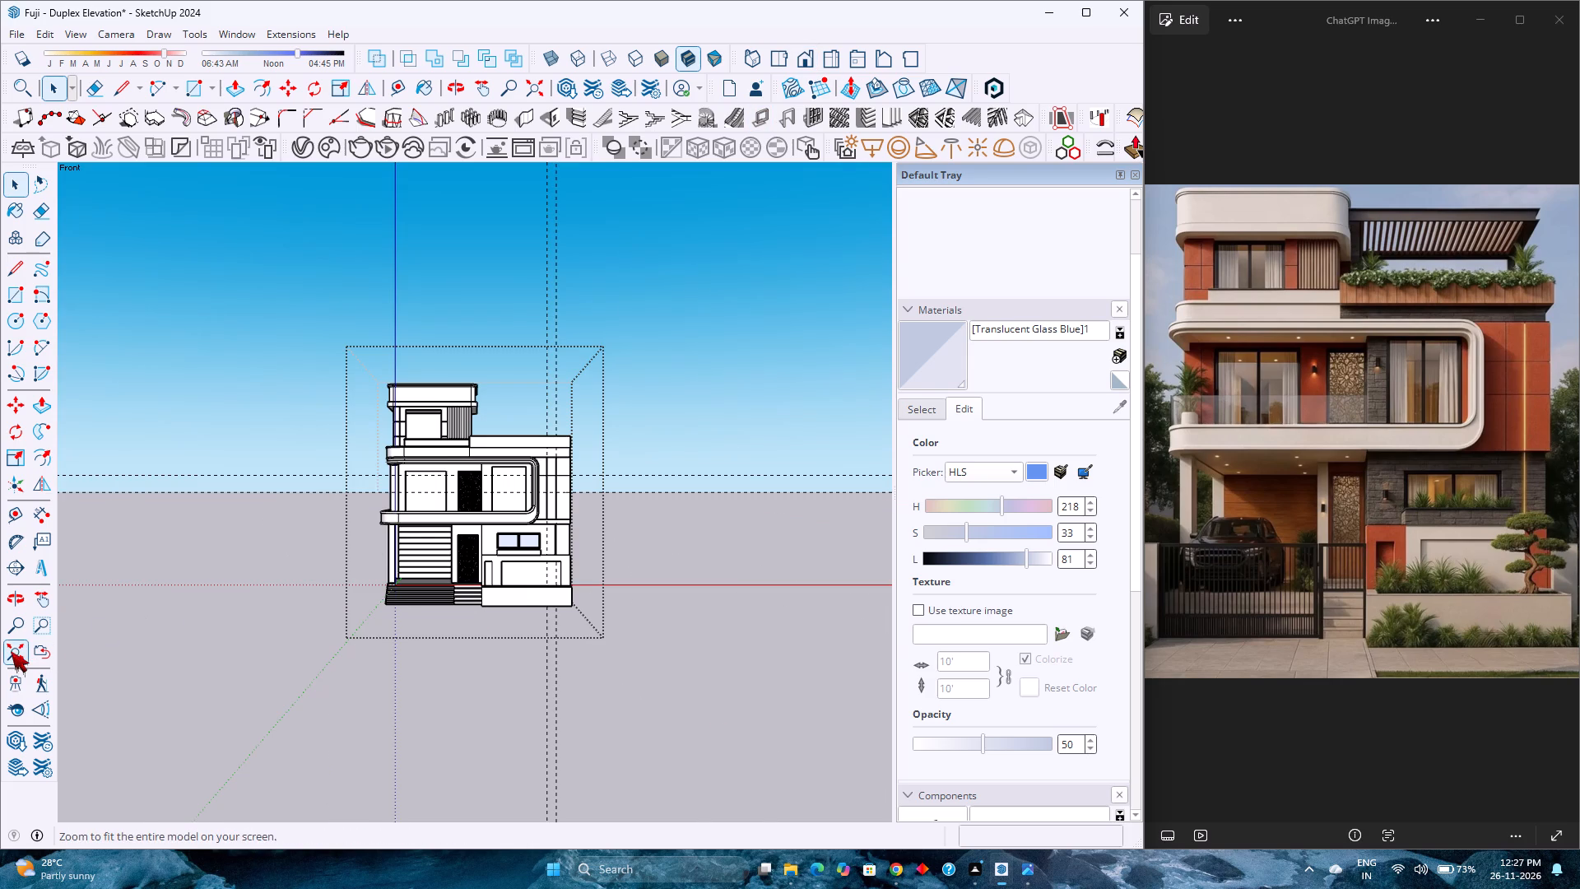
{"action": "scroll", "coordinate": [434, 551], "scroll_direction": "down", "scroll_amount": 1}
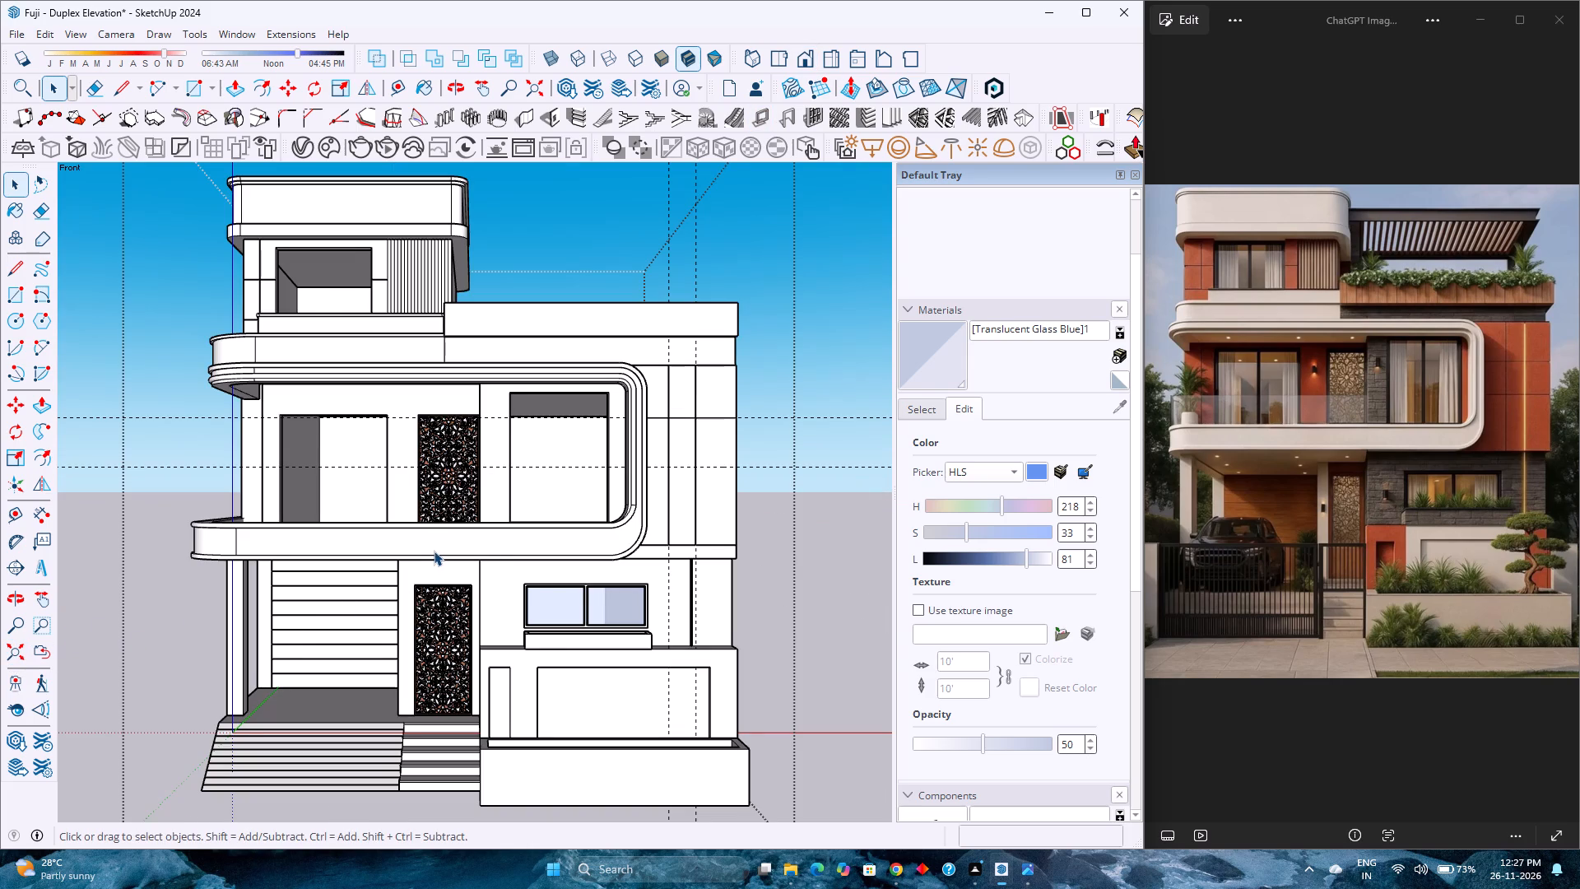
{"action": "scroll", "coordinate": [434, 551], "scroll_direction": "down", "scroll_amount": 1}
{"action": "scroll", "coordinate": [434, 551], "scroll_direction": "up", "scroll_amount": 2}
{"action": "scroll", "coordinate": [434, 551], "scroll_direction": "down", "scroll_amount": 3}
{"action": "scroll", "coordinate": [434, 551], "scroll_direction": "up", "scroll_amount": 2}
{"action": "scroll", "coordinate": [434, 551], "scroll_direction": "down", "scroll_amount": 3}
{"action": "scroll", "coordinate": [434, 551], "scroll_direction": "up", "scroll_amount": 2}
{"action": "scroll", "coordinate": [434, 551], "scroll_direction": "down", "scroll_amount": 1}
{"action": "scroll", "coordinate": [434, 551], "scroll_direction": "up", "scroll_amount": 2}
{"action": "scroll", "coordinate": [434, 551], "scroll_direction": "down", "scroll_amount": 3}
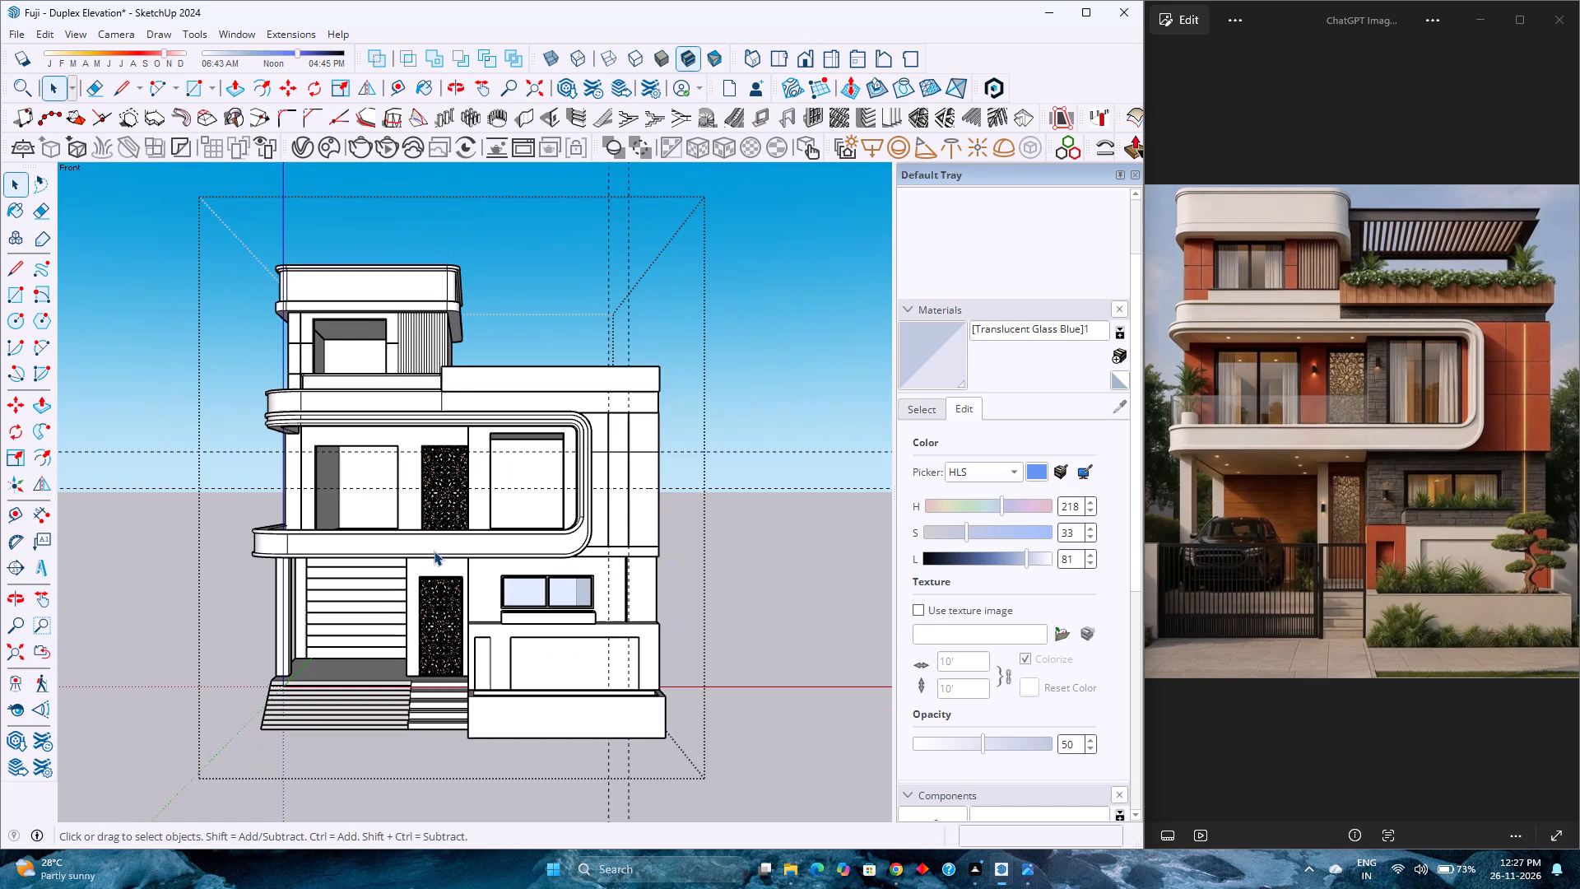
{"action": "scroll", "coordinate": [434, 551], "scroll_direction": "down", "scroll_amount": 3}
{"action": "scroll", "coordinate": [434, 551], "scroll_direction": "up", "scroll_amount": 3}
{"action": "scroll", "coordinate": [434, 551], "scroll_direction": "down", "scroll_amount": 4}
{"action": "scroll", "coordinate": [434, 551], "scroll_direction": "up", "scroll_amount": 3}
{"action": "scroll", "coordinate": [434, 551], "scroll_direction": "down", "scroll_amount": 3}
{"action": "scroll", "coordinate": [434, 551], "scroll_direction": "up", "scroll_amount": 3}
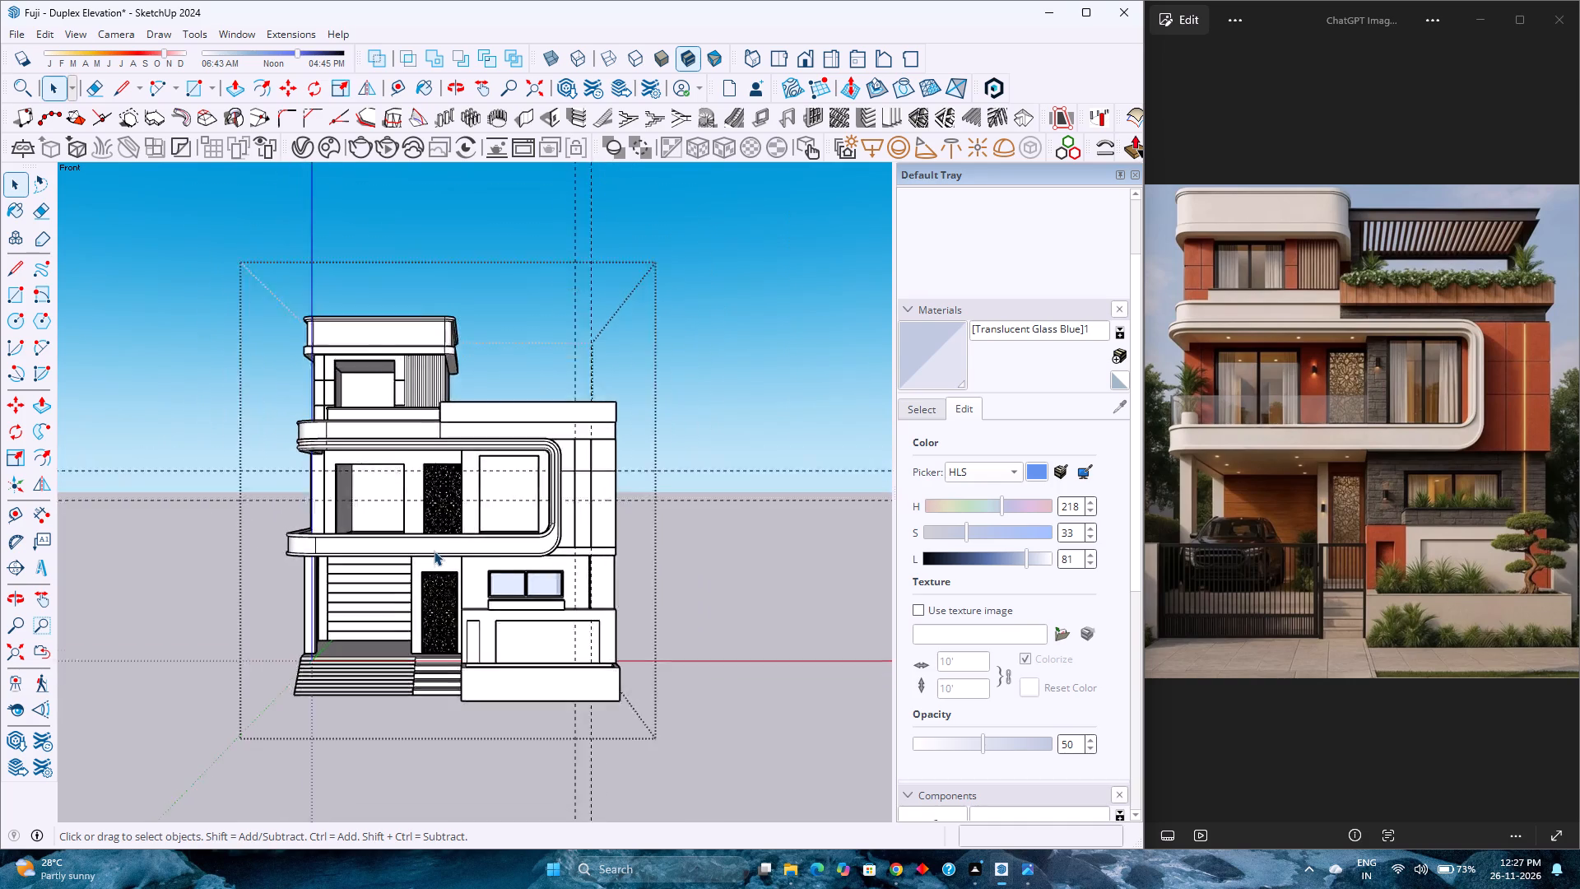
{"action": "scroll", "coordinate": [434, 551], "scroll_direction": "up", "scroll_amount": 1}
{"action": "scroll", "coordinate": [434, 551], "scroll_direction": "down", "scroll_amount": 3}
{"action": "scroll", "coordinate": [434, 551], "scroll_direction": "up", "scroll_amount": 8}
{"action": "scroll", "coordinate": [434, 551], "scroll_direction": "down", "scroll_amount": 3}
{"action": "scroll", "coordinate": [434, 551], "scroll_direction": "up", "scroll_amount": 4}
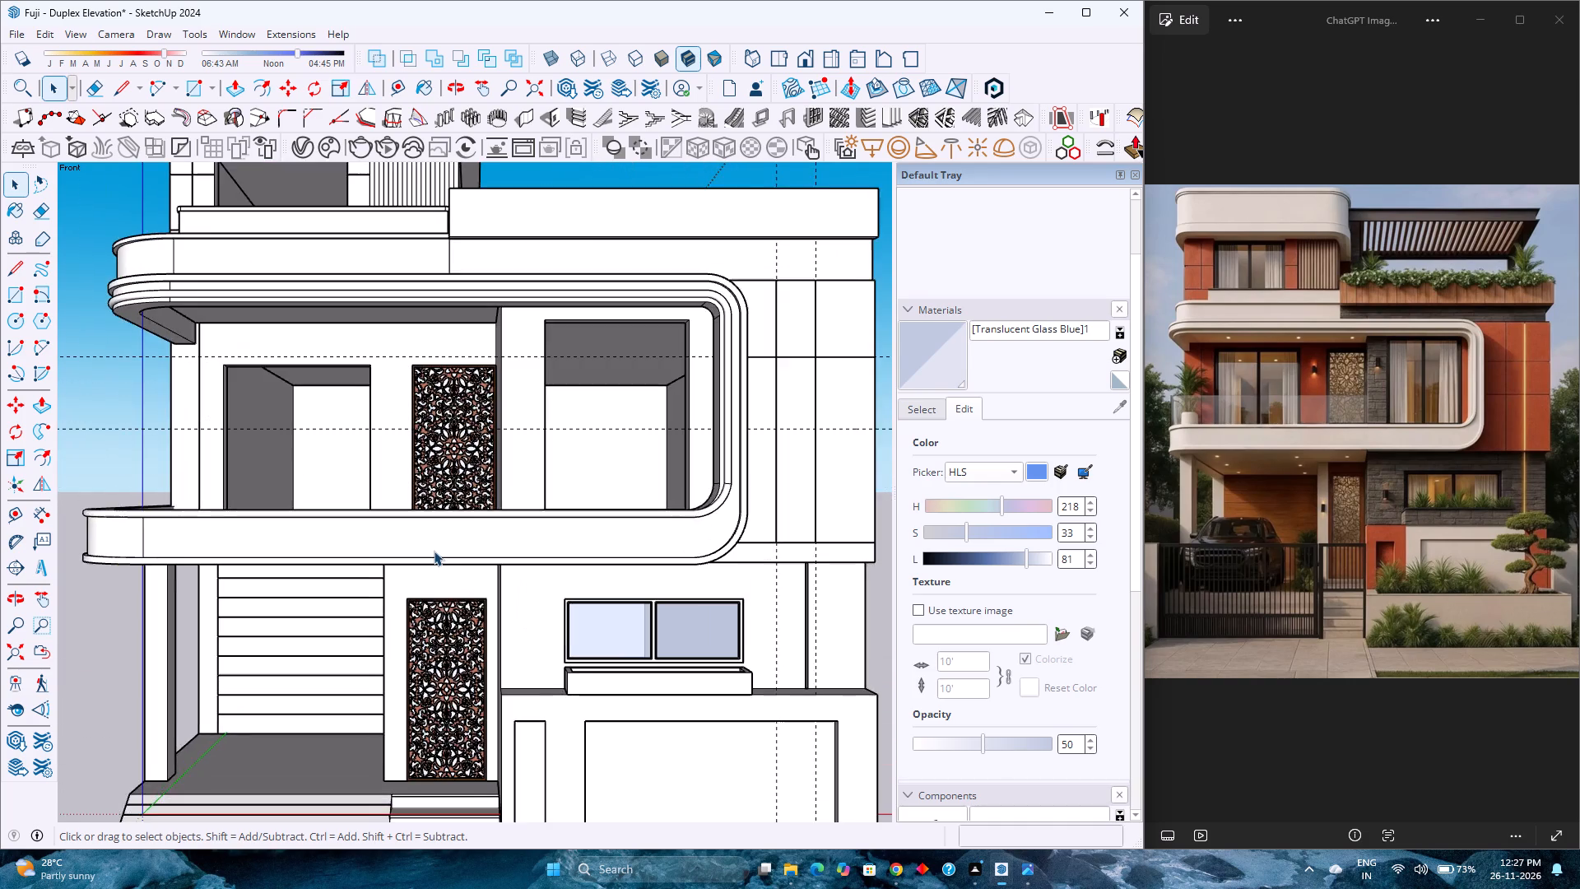
{"action": "scroll", "coordinate": [434, 551], "scroll_direction": "down", "scroll_amount": 7}
{"action": "scroll", "coordinate": [434, 551], "scroll_direction": "up", "scroll_amount": 2}
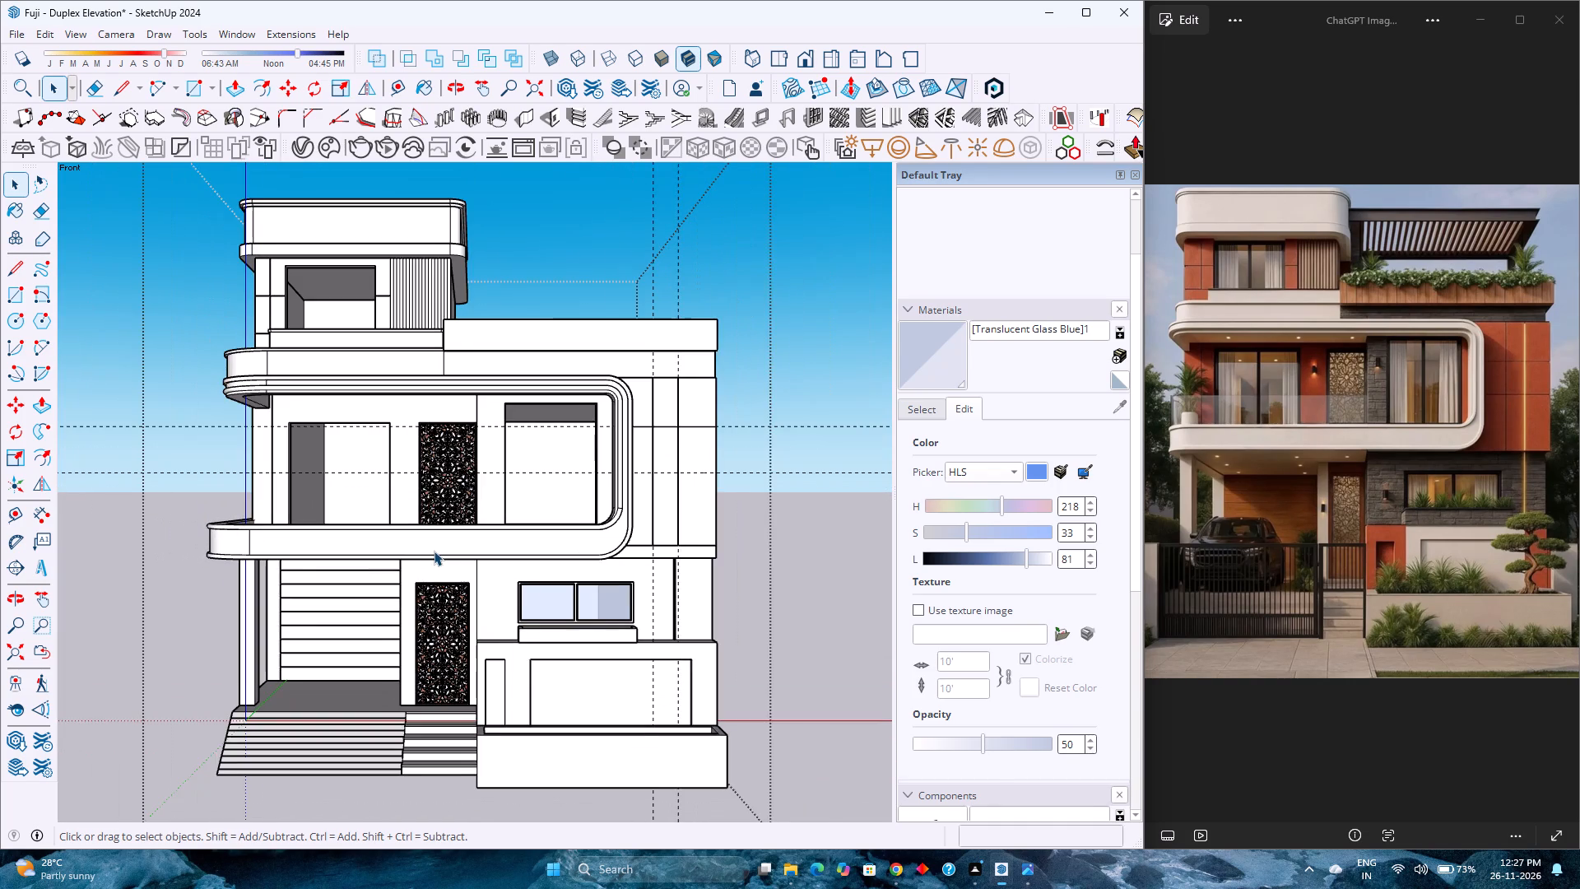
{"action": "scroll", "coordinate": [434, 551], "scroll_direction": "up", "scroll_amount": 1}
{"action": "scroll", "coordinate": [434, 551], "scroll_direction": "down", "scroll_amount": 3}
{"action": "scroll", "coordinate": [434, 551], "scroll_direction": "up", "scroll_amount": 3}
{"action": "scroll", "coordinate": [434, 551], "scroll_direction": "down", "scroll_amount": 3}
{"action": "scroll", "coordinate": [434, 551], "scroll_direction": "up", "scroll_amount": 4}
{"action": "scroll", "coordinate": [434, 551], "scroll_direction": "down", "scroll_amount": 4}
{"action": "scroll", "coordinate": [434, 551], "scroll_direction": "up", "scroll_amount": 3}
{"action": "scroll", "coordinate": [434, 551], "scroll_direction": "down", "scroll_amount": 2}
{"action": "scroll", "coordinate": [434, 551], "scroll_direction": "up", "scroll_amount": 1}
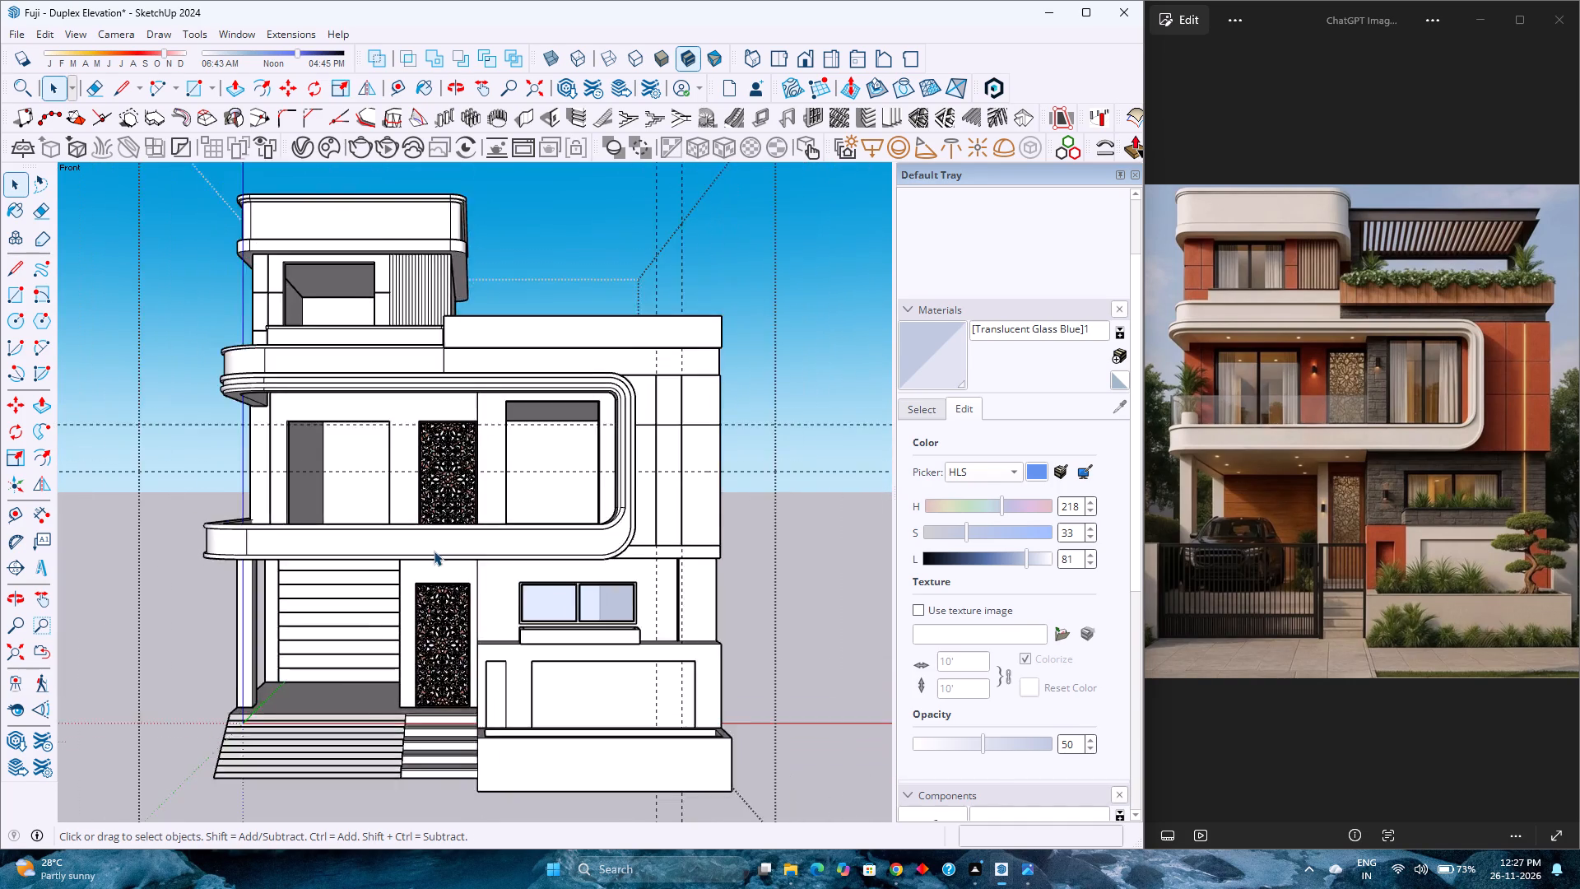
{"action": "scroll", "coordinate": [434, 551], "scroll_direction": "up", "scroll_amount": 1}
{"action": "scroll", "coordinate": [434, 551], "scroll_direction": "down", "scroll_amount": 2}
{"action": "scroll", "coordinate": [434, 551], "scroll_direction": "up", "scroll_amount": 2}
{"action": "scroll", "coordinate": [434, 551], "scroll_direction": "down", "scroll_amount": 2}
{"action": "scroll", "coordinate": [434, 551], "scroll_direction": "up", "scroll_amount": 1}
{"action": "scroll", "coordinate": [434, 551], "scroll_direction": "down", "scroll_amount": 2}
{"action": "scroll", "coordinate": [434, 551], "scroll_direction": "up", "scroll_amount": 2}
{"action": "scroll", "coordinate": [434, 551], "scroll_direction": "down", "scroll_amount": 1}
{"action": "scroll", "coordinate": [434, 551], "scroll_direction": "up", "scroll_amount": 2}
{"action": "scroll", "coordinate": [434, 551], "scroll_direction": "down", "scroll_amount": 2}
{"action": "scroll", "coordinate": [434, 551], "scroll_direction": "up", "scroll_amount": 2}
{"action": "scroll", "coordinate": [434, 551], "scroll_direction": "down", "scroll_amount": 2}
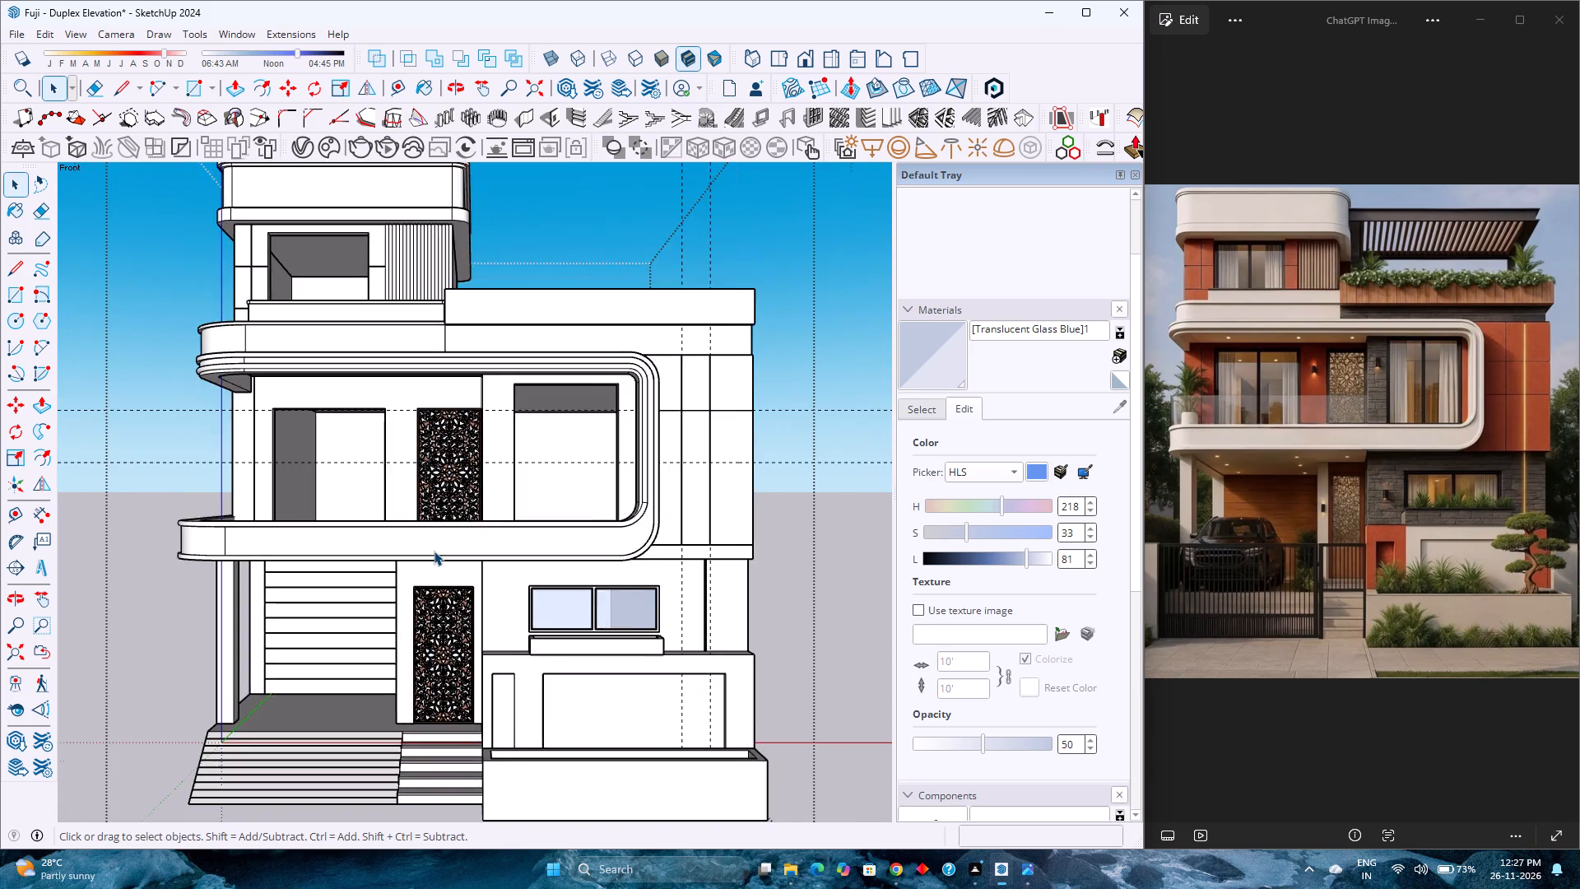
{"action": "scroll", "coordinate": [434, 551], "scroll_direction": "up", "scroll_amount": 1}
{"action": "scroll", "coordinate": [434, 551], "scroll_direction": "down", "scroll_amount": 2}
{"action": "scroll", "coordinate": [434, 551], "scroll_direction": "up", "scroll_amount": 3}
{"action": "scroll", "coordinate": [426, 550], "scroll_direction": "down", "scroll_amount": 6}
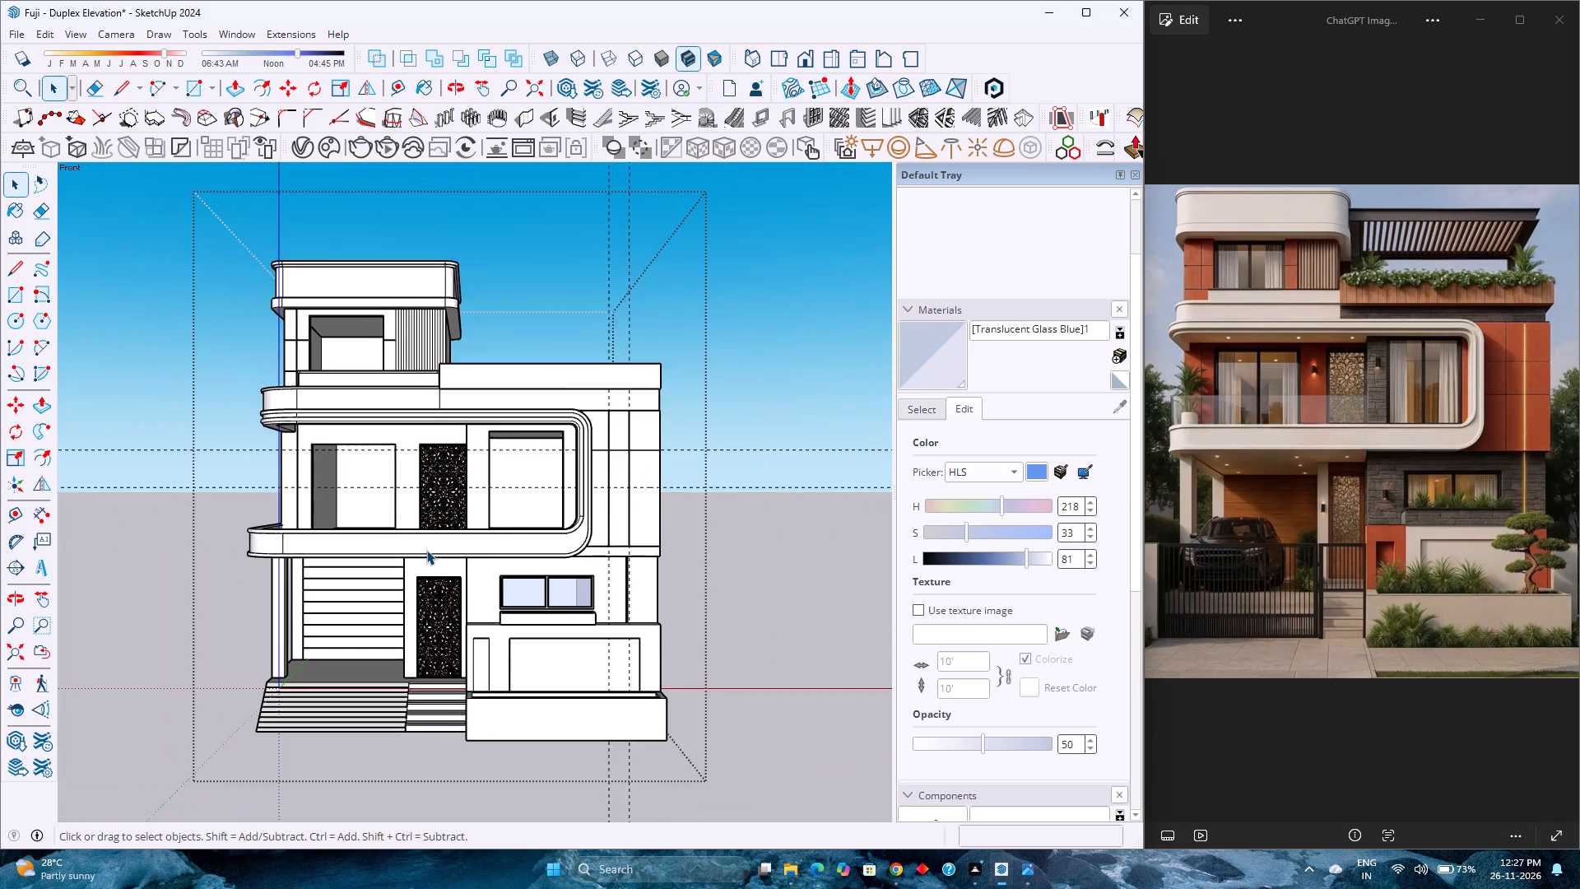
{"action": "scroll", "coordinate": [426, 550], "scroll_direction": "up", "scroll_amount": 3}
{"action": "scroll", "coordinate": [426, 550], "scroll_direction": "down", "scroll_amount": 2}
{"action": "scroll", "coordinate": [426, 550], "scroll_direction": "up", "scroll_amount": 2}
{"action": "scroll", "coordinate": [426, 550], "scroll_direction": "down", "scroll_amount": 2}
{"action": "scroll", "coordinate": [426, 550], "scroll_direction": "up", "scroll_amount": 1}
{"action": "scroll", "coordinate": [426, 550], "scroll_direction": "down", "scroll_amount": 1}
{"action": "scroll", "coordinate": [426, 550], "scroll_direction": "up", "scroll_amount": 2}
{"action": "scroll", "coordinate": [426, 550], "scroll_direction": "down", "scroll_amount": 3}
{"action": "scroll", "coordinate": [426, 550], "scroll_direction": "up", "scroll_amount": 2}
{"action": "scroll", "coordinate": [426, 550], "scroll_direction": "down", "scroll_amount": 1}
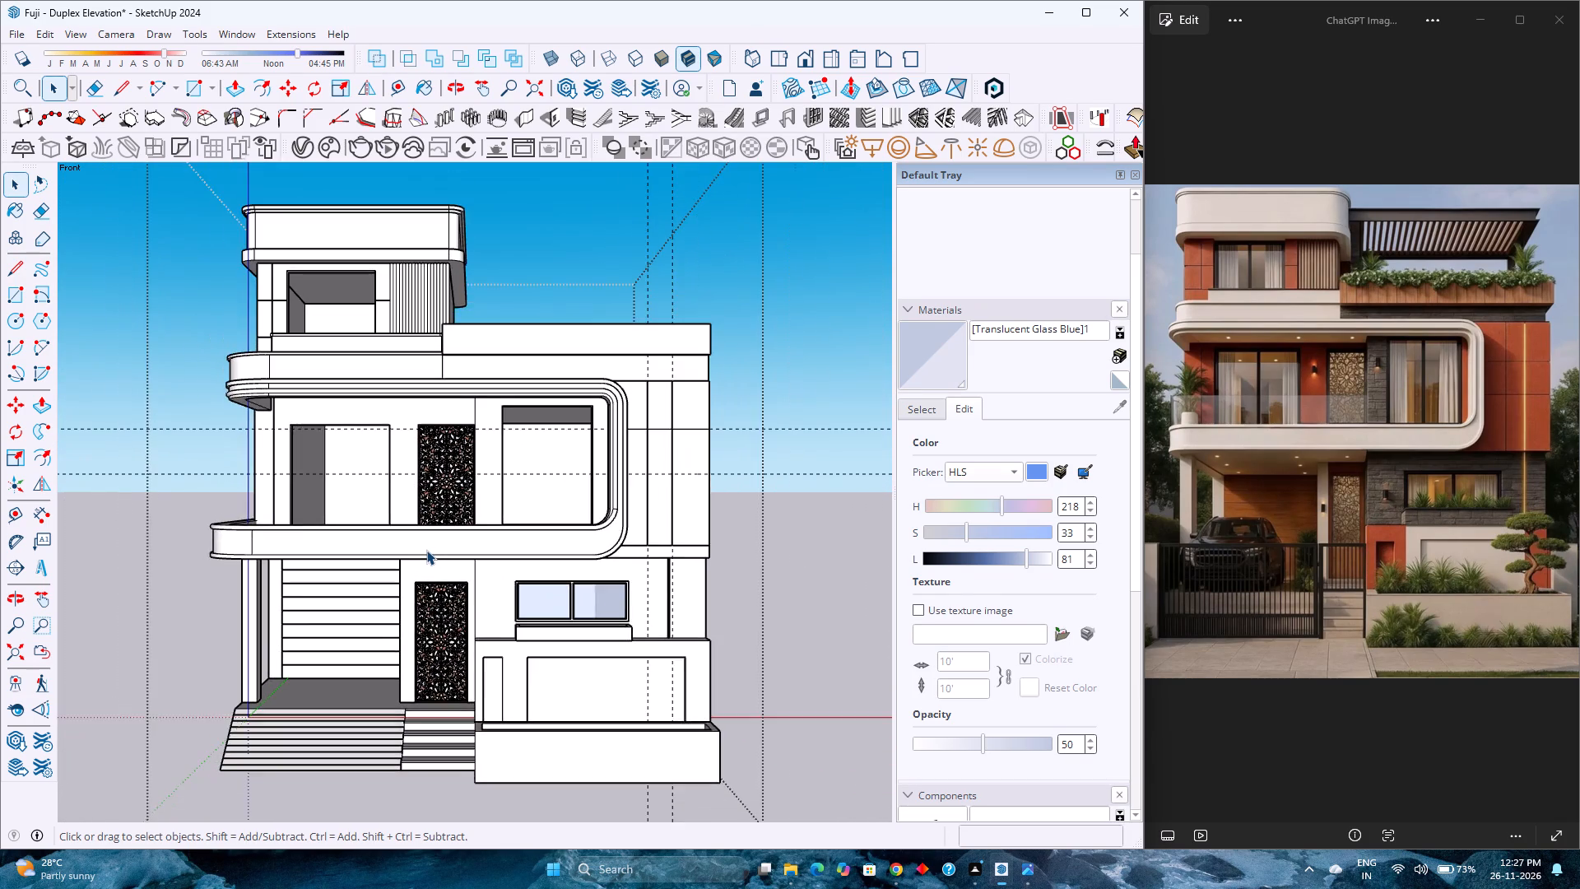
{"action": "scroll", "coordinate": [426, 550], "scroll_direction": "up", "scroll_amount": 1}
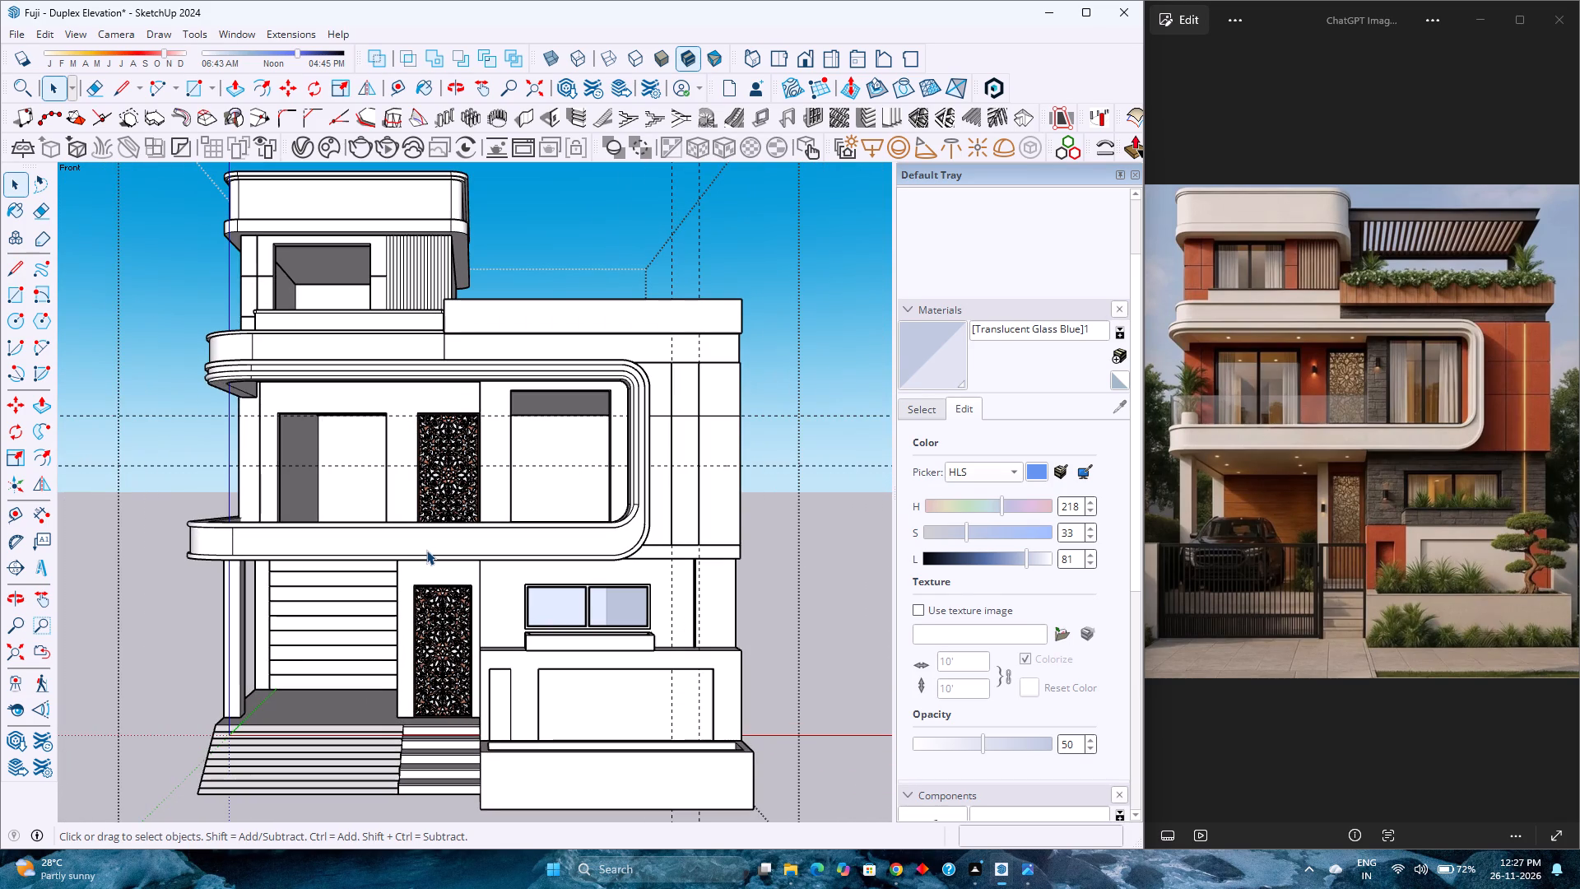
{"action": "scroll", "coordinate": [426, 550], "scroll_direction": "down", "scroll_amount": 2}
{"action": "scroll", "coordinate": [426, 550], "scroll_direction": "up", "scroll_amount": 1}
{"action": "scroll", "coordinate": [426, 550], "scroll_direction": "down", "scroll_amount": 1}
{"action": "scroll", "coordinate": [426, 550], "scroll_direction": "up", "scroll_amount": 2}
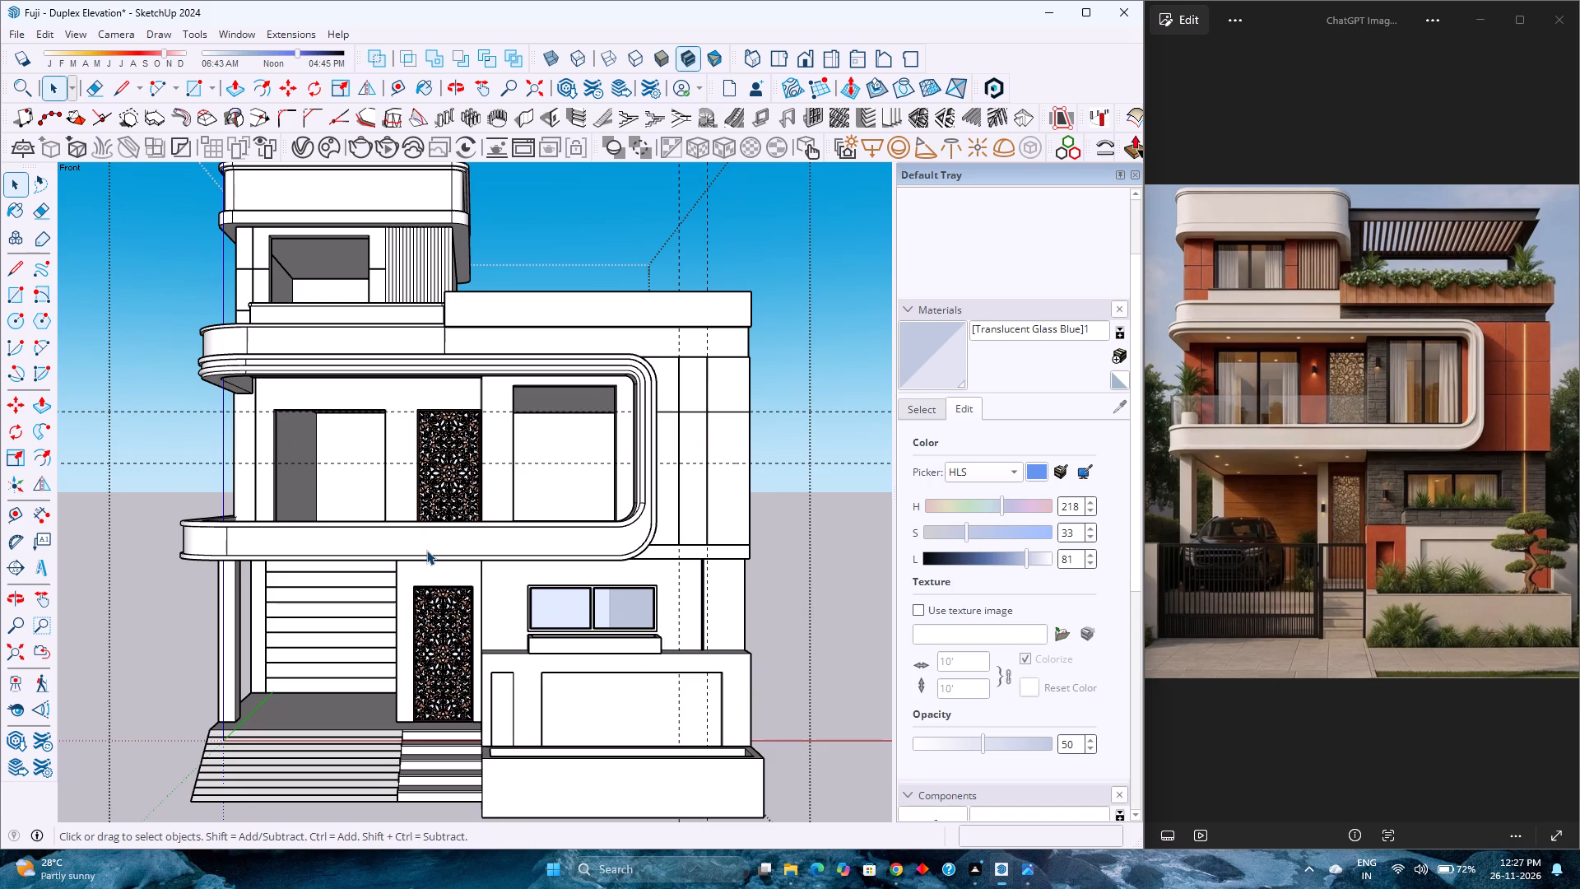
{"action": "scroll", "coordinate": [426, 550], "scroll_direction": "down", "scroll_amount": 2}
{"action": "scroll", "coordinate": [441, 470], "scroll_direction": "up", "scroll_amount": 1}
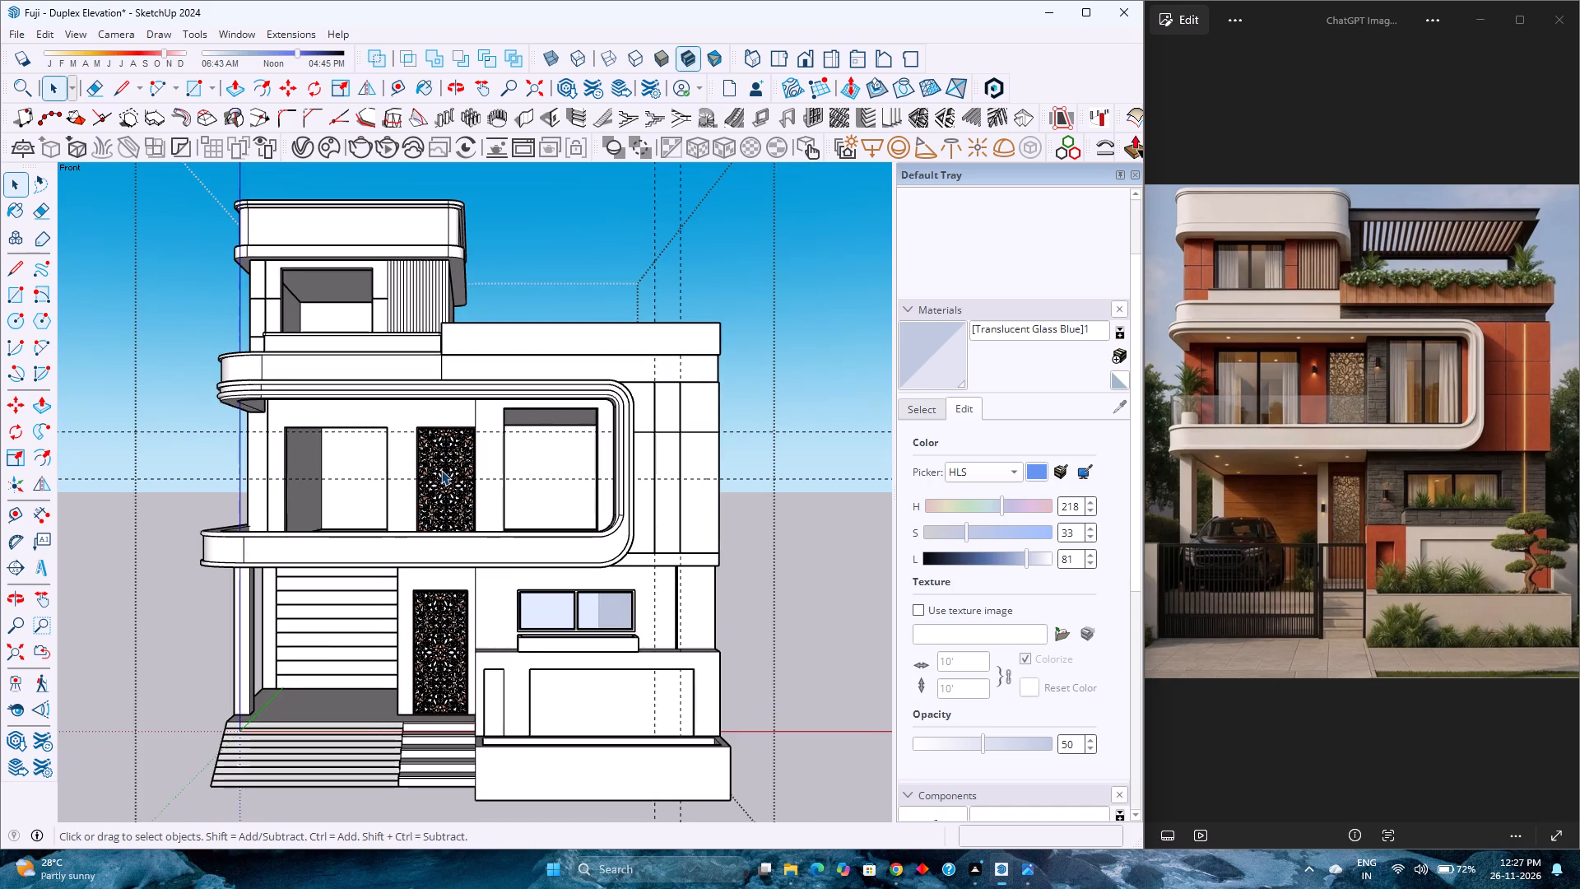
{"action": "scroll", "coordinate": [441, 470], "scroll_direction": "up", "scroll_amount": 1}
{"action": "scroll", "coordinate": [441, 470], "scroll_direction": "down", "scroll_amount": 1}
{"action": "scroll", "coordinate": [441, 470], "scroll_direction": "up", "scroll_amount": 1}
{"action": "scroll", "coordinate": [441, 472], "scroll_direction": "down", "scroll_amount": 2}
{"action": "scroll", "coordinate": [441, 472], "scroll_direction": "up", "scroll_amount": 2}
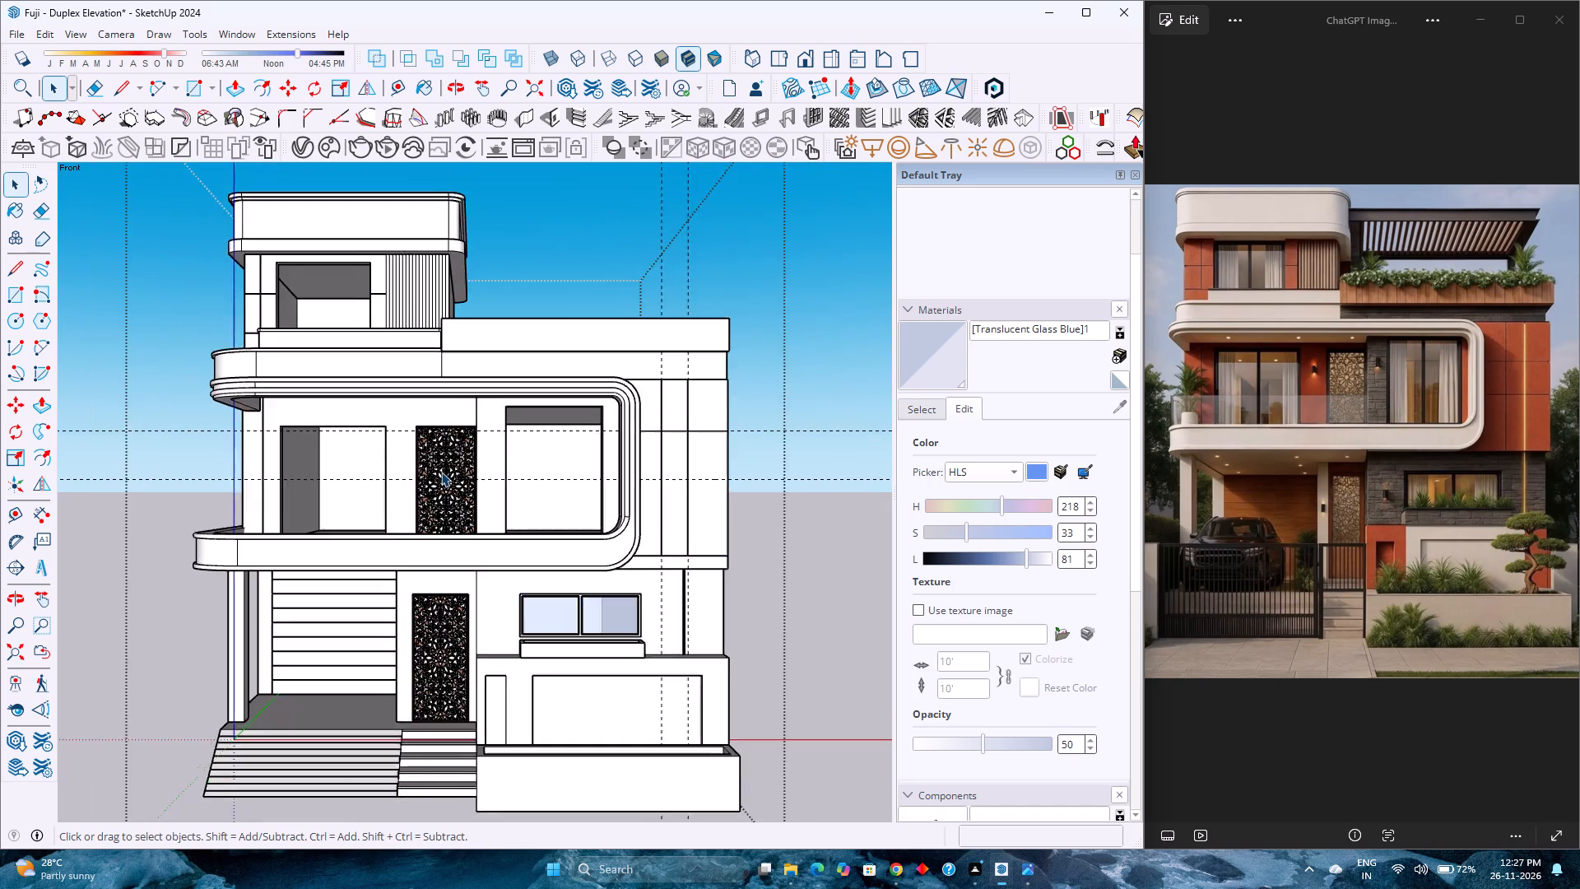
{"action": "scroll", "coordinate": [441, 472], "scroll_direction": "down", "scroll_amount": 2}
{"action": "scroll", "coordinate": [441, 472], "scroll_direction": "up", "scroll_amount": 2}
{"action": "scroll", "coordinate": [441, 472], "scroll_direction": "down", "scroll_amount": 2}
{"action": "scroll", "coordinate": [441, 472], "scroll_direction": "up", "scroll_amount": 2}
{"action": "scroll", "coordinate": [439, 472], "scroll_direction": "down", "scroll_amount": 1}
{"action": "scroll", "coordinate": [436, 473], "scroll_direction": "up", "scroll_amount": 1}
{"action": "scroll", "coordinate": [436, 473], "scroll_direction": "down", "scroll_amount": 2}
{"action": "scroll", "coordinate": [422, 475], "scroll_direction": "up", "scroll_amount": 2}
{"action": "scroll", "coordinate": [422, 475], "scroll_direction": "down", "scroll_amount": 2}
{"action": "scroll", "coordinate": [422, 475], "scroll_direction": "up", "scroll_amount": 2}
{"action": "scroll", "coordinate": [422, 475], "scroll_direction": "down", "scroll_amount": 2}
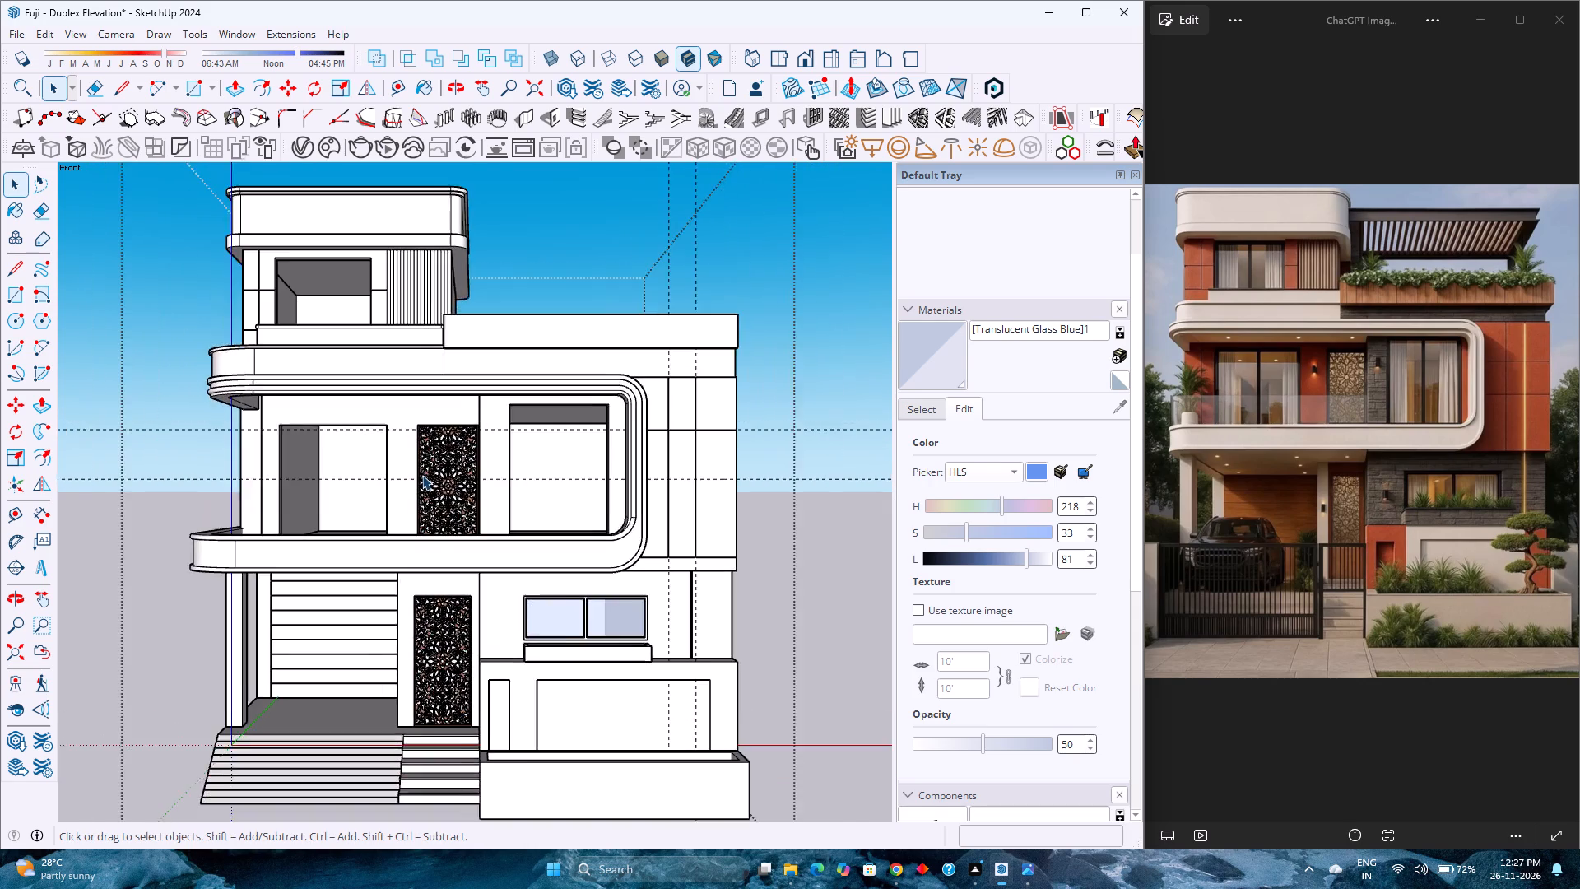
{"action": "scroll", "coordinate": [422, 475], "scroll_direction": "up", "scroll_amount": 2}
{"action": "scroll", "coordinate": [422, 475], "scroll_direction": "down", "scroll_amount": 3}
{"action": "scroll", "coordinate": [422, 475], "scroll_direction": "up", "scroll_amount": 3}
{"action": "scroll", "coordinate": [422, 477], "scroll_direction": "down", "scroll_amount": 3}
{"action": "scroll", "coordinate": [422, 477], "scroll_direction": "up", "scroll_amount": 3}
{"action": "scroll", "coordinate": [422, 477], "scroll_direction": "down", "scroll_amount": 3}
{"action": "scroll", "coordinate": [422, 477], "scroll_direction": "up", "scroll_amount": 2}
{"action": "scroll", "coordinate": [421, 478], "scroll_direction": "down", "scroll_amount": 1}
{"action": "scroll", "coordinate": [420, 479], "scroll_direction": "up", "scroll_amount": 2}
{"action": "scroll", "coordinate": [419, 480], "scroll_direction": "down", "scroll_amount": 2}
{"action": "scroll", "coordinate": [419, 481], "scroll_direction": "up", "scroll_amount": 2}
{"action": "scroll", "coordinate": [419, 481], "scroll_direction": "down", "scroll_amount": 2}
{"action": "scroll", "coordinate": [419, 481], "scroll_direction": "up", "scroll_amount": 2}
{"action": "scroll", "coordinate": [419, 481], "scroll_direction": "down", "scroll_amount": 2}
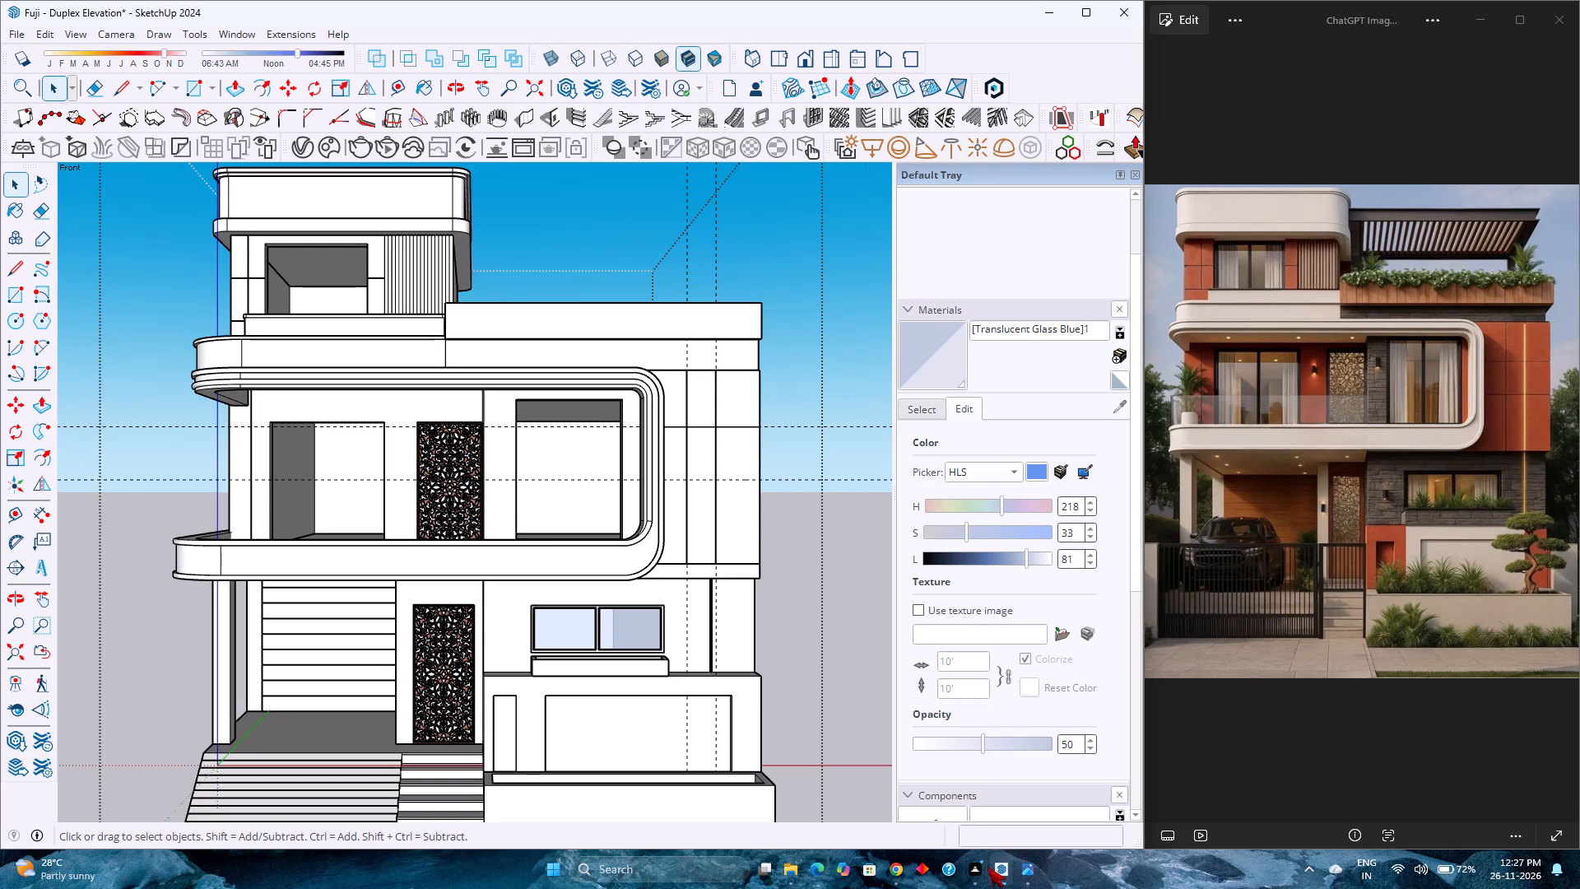
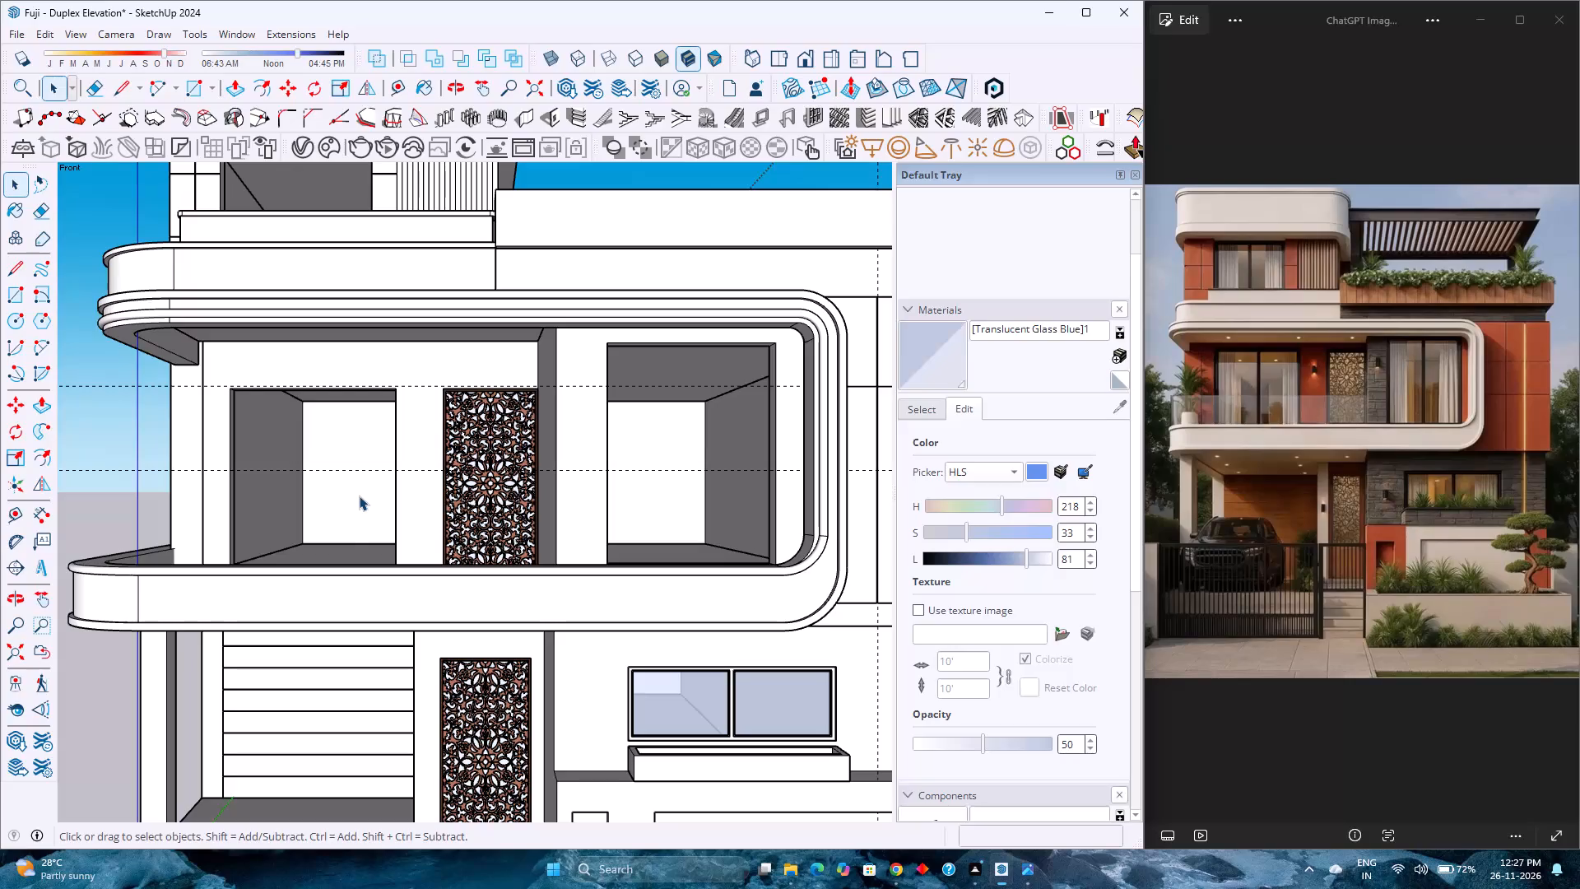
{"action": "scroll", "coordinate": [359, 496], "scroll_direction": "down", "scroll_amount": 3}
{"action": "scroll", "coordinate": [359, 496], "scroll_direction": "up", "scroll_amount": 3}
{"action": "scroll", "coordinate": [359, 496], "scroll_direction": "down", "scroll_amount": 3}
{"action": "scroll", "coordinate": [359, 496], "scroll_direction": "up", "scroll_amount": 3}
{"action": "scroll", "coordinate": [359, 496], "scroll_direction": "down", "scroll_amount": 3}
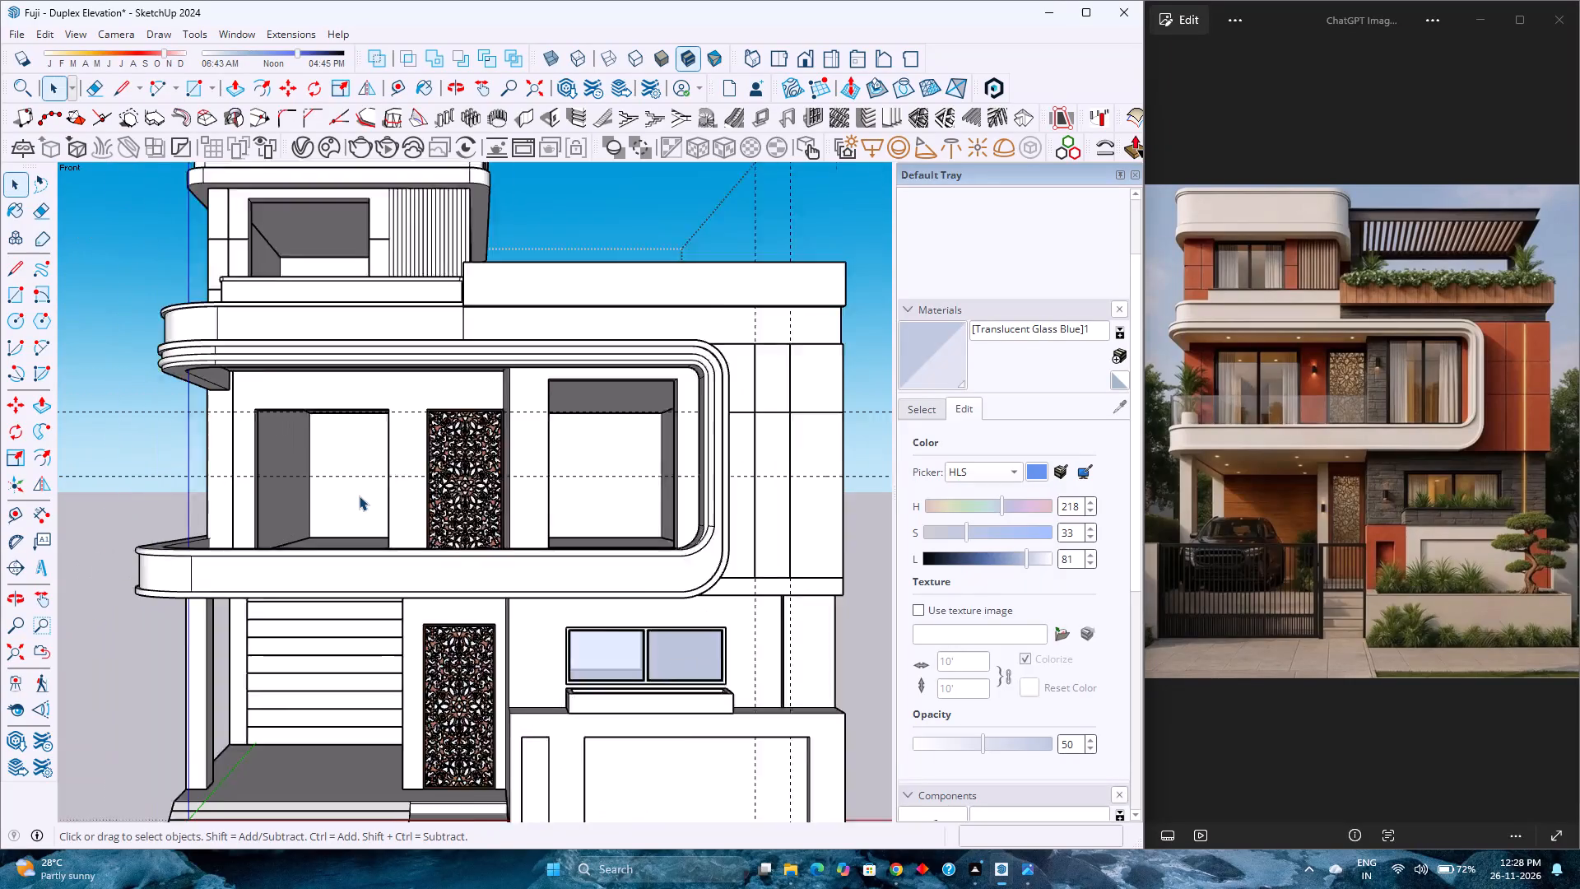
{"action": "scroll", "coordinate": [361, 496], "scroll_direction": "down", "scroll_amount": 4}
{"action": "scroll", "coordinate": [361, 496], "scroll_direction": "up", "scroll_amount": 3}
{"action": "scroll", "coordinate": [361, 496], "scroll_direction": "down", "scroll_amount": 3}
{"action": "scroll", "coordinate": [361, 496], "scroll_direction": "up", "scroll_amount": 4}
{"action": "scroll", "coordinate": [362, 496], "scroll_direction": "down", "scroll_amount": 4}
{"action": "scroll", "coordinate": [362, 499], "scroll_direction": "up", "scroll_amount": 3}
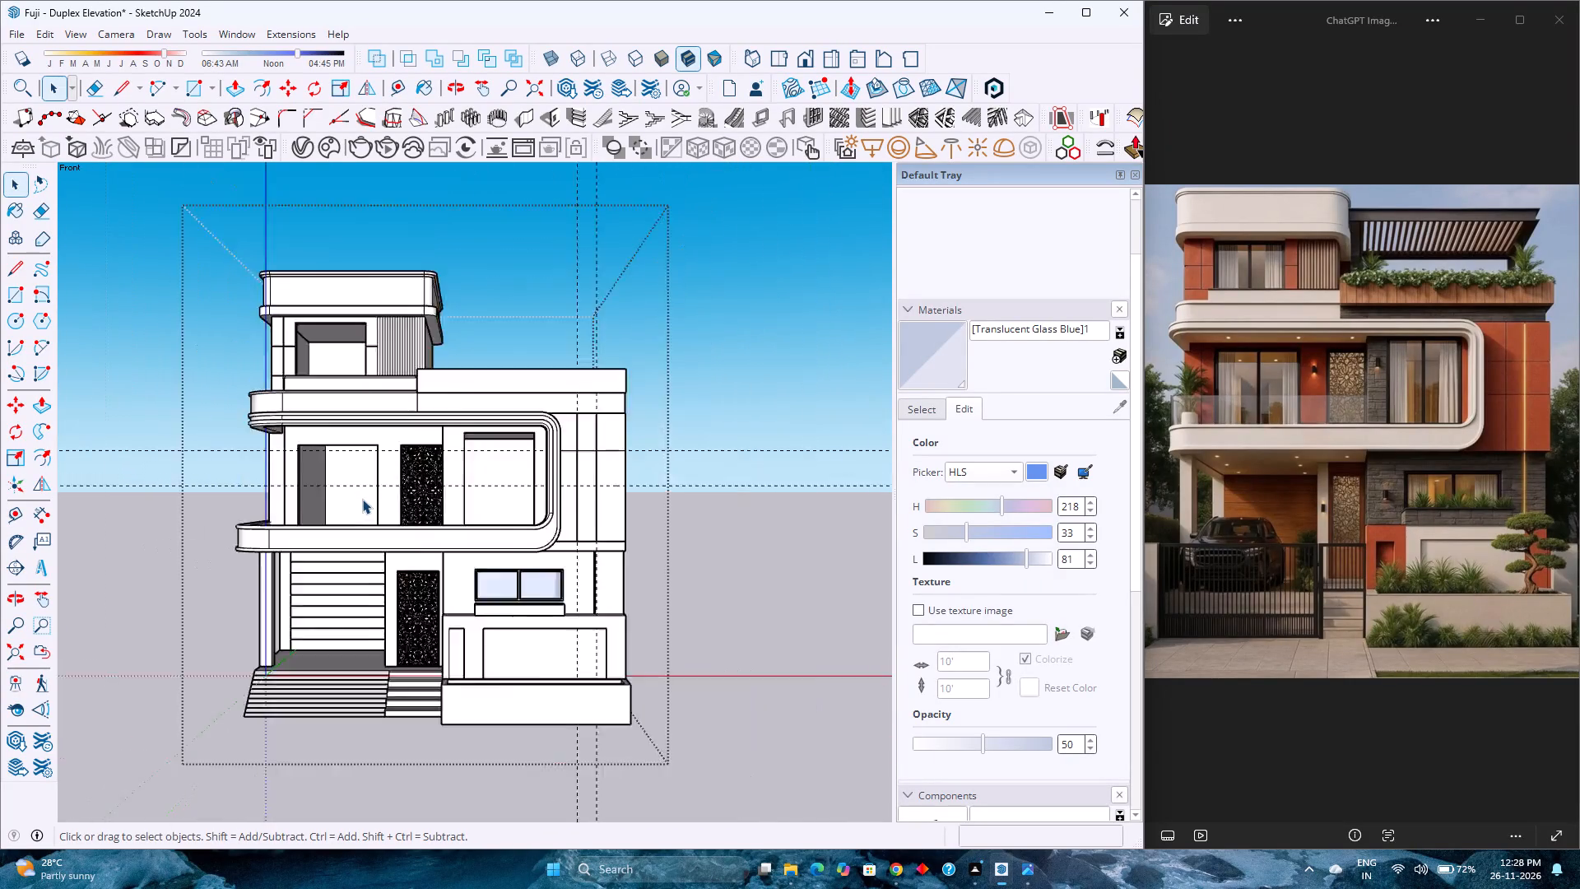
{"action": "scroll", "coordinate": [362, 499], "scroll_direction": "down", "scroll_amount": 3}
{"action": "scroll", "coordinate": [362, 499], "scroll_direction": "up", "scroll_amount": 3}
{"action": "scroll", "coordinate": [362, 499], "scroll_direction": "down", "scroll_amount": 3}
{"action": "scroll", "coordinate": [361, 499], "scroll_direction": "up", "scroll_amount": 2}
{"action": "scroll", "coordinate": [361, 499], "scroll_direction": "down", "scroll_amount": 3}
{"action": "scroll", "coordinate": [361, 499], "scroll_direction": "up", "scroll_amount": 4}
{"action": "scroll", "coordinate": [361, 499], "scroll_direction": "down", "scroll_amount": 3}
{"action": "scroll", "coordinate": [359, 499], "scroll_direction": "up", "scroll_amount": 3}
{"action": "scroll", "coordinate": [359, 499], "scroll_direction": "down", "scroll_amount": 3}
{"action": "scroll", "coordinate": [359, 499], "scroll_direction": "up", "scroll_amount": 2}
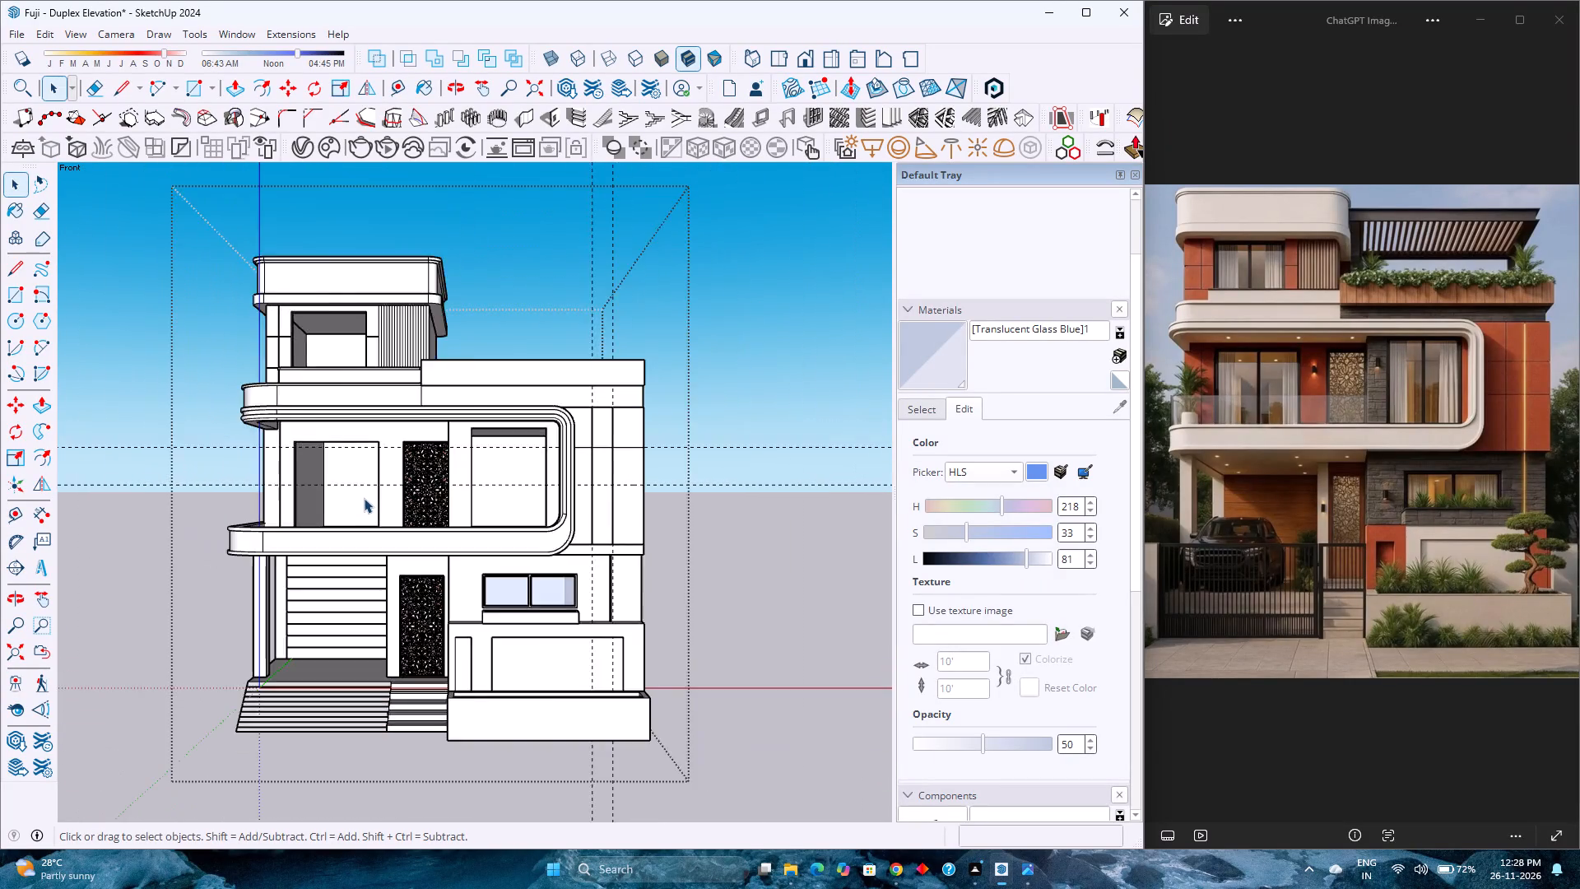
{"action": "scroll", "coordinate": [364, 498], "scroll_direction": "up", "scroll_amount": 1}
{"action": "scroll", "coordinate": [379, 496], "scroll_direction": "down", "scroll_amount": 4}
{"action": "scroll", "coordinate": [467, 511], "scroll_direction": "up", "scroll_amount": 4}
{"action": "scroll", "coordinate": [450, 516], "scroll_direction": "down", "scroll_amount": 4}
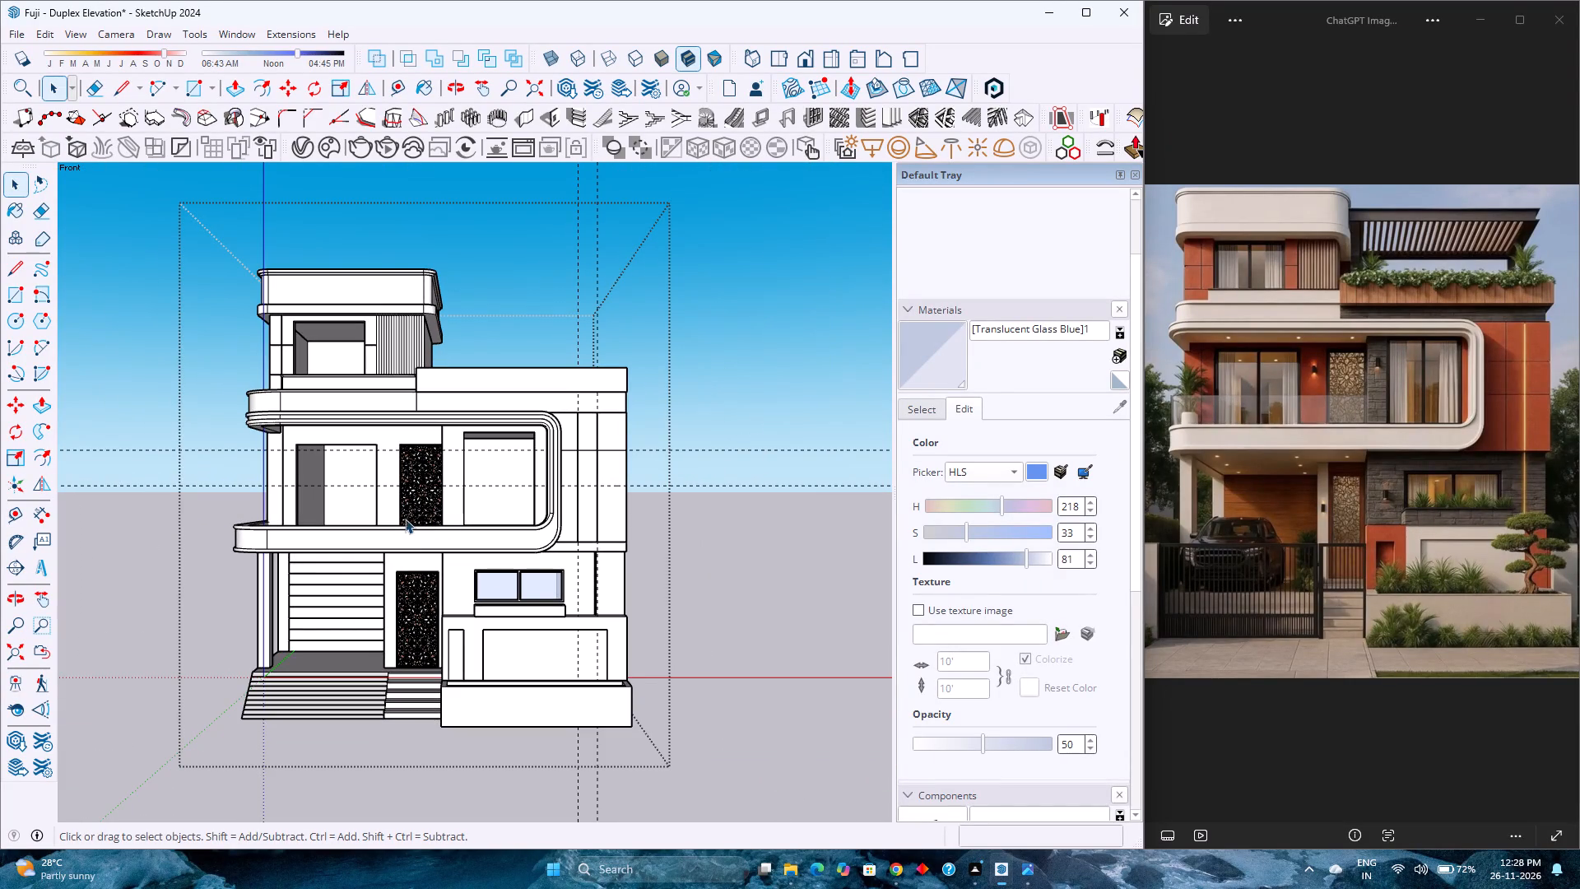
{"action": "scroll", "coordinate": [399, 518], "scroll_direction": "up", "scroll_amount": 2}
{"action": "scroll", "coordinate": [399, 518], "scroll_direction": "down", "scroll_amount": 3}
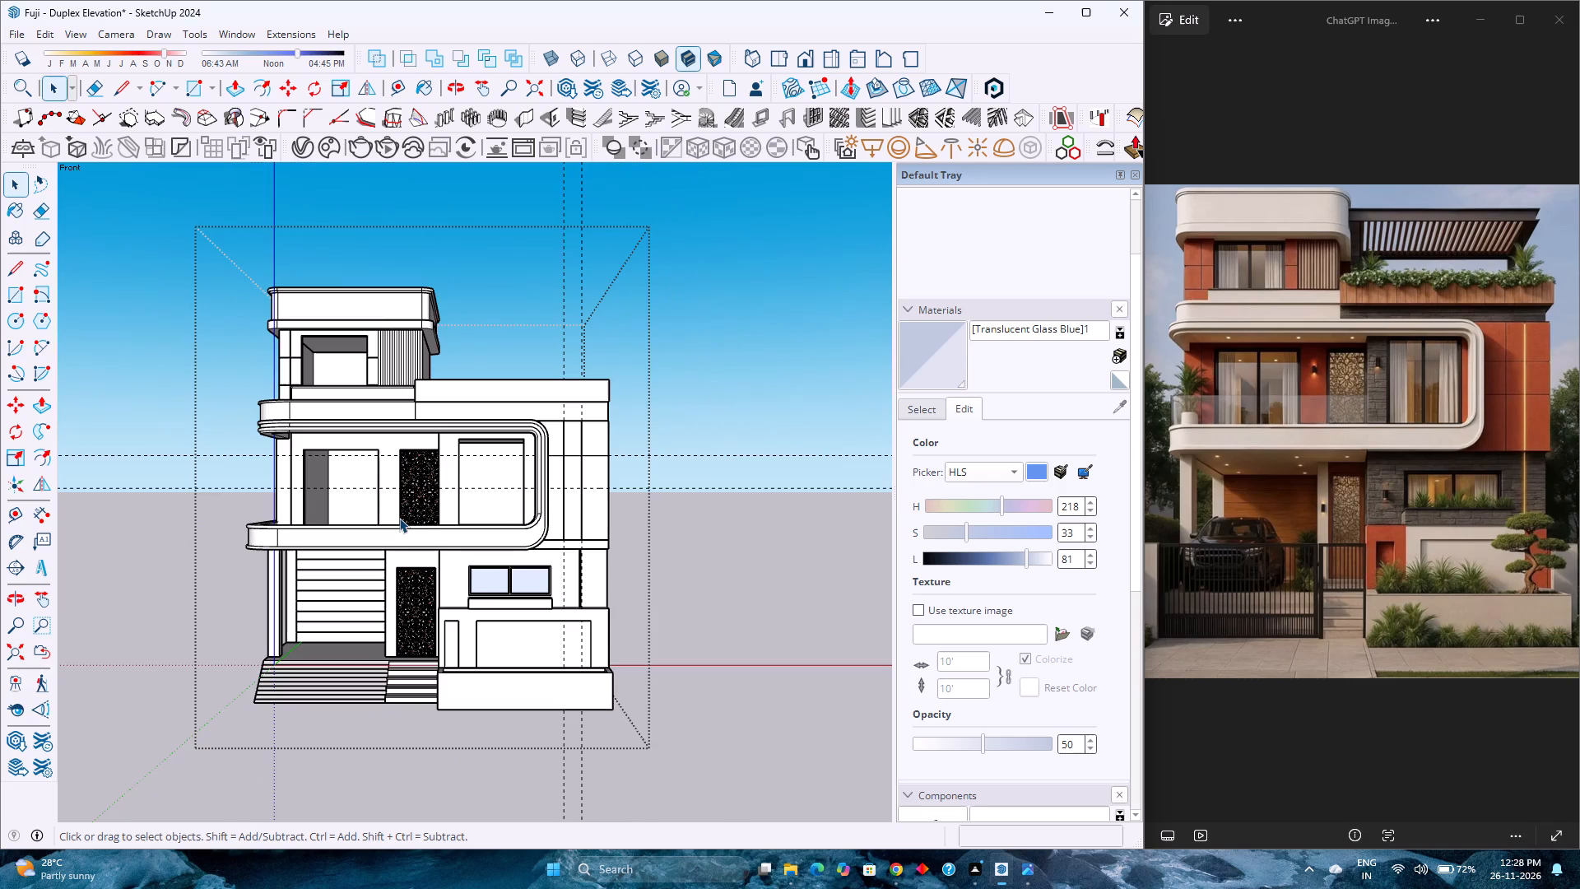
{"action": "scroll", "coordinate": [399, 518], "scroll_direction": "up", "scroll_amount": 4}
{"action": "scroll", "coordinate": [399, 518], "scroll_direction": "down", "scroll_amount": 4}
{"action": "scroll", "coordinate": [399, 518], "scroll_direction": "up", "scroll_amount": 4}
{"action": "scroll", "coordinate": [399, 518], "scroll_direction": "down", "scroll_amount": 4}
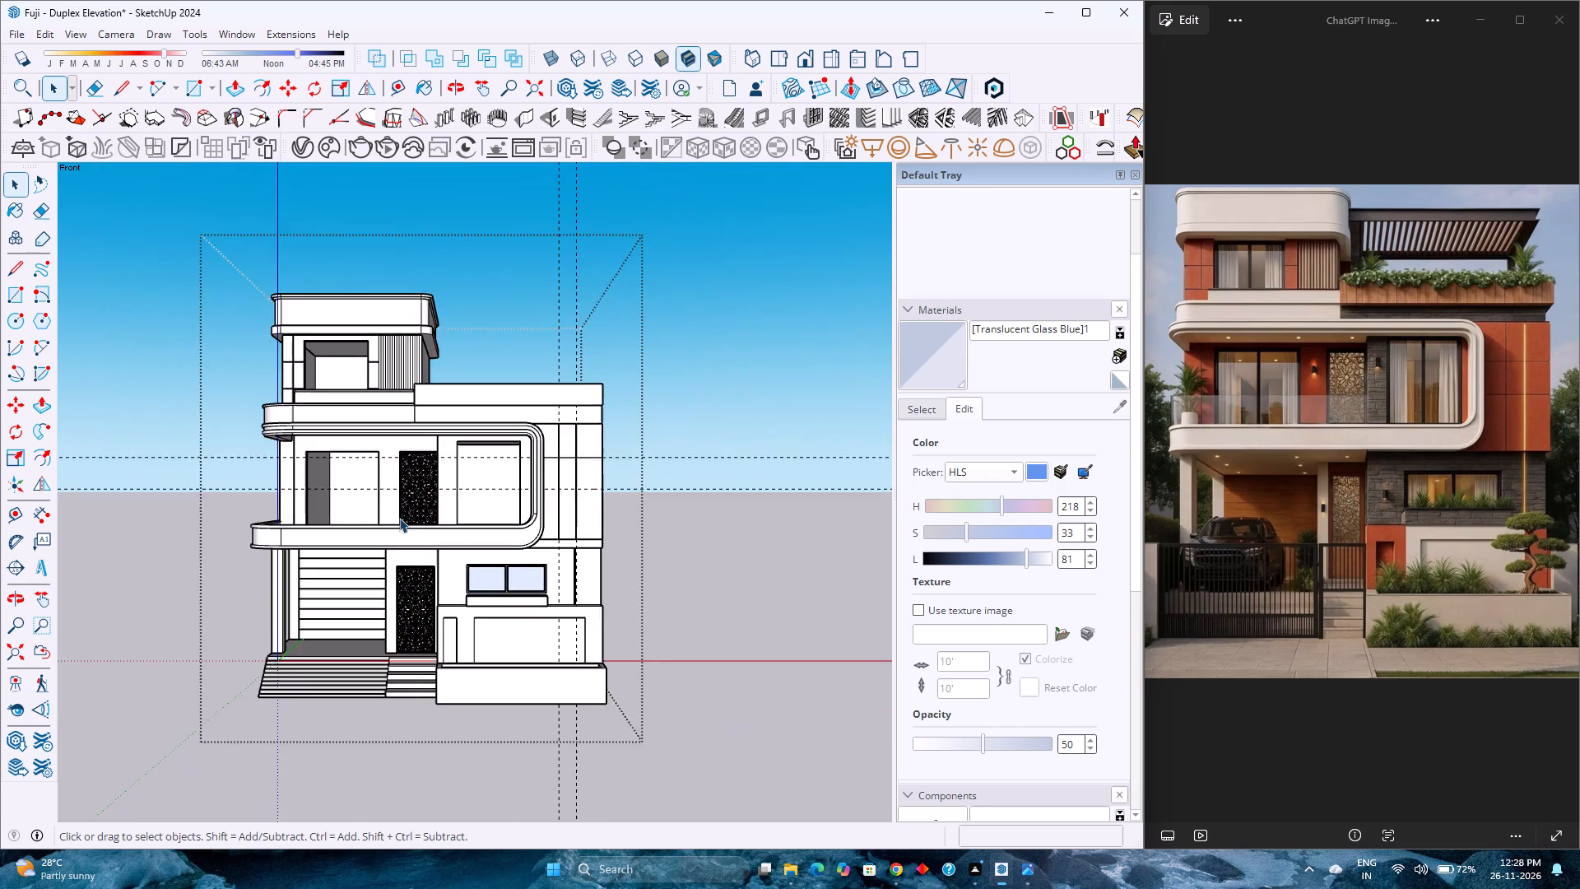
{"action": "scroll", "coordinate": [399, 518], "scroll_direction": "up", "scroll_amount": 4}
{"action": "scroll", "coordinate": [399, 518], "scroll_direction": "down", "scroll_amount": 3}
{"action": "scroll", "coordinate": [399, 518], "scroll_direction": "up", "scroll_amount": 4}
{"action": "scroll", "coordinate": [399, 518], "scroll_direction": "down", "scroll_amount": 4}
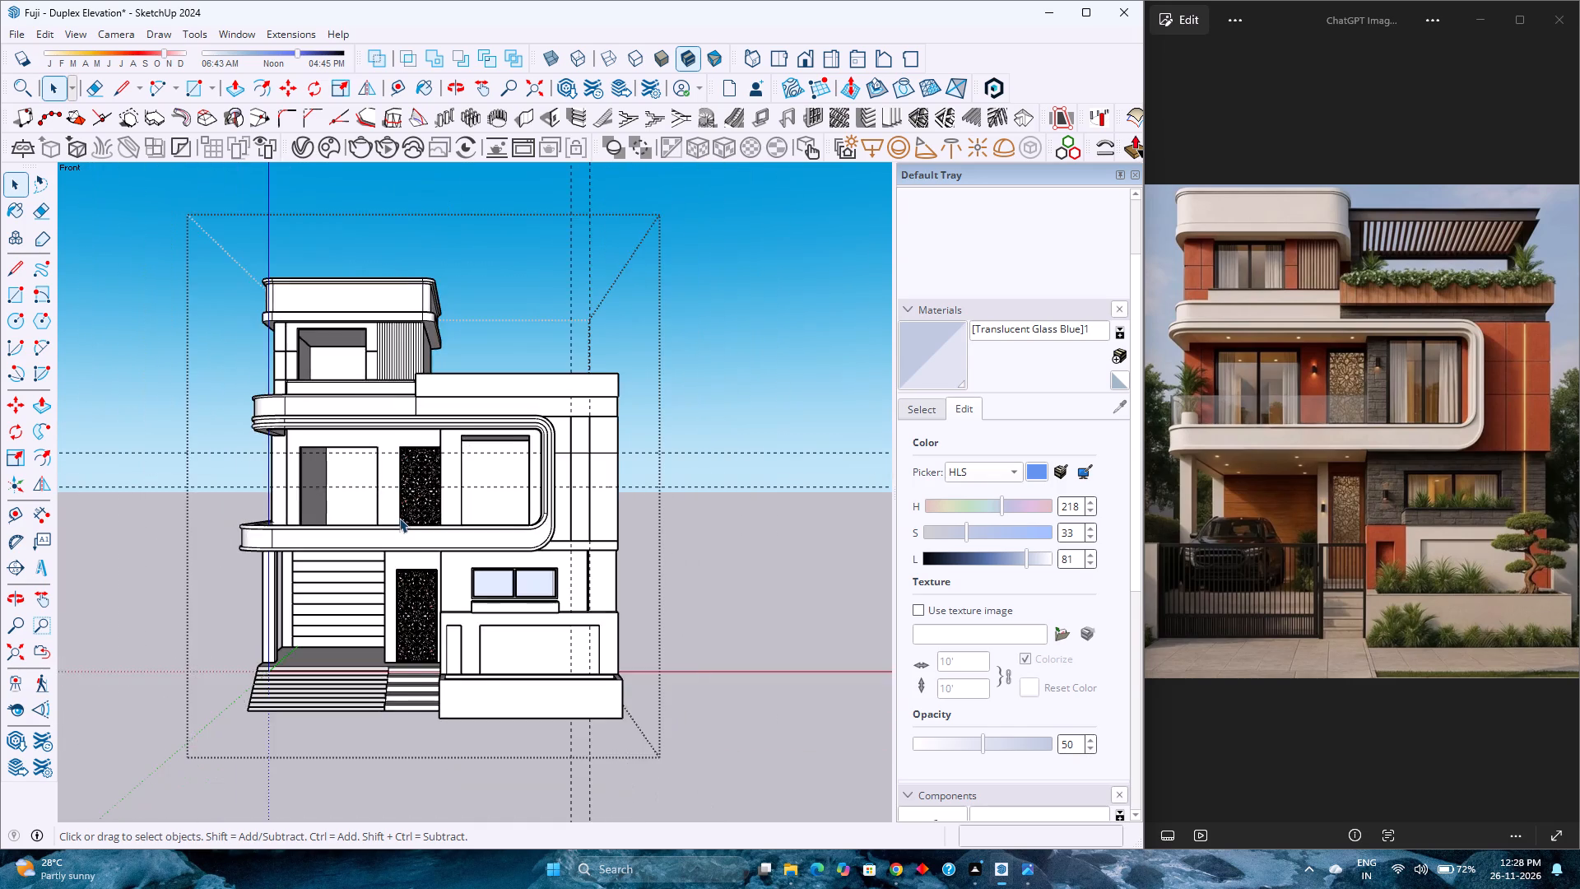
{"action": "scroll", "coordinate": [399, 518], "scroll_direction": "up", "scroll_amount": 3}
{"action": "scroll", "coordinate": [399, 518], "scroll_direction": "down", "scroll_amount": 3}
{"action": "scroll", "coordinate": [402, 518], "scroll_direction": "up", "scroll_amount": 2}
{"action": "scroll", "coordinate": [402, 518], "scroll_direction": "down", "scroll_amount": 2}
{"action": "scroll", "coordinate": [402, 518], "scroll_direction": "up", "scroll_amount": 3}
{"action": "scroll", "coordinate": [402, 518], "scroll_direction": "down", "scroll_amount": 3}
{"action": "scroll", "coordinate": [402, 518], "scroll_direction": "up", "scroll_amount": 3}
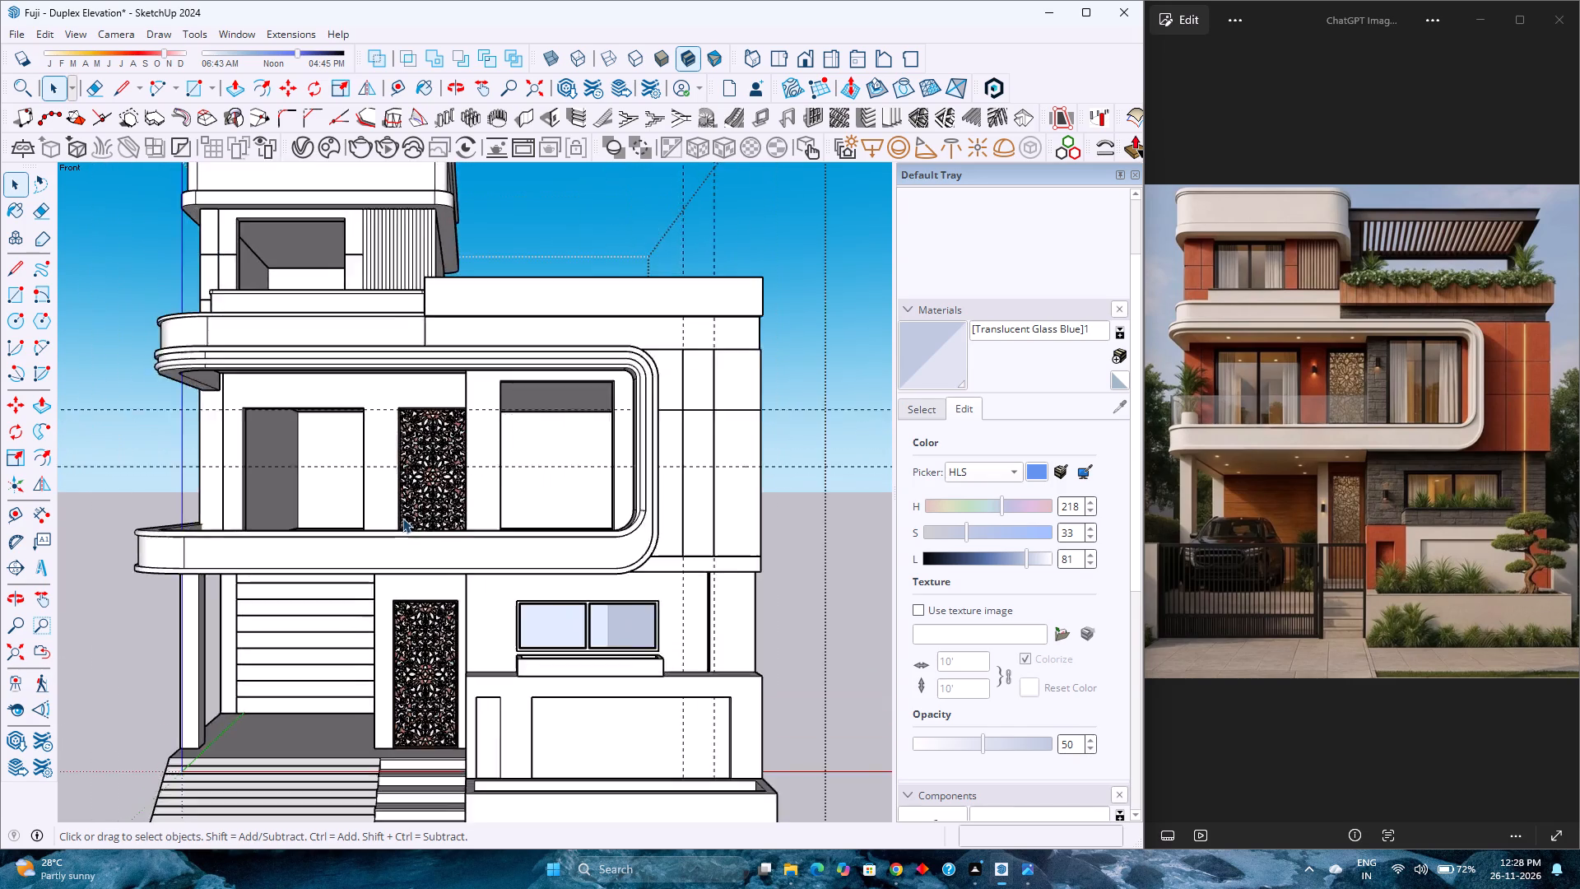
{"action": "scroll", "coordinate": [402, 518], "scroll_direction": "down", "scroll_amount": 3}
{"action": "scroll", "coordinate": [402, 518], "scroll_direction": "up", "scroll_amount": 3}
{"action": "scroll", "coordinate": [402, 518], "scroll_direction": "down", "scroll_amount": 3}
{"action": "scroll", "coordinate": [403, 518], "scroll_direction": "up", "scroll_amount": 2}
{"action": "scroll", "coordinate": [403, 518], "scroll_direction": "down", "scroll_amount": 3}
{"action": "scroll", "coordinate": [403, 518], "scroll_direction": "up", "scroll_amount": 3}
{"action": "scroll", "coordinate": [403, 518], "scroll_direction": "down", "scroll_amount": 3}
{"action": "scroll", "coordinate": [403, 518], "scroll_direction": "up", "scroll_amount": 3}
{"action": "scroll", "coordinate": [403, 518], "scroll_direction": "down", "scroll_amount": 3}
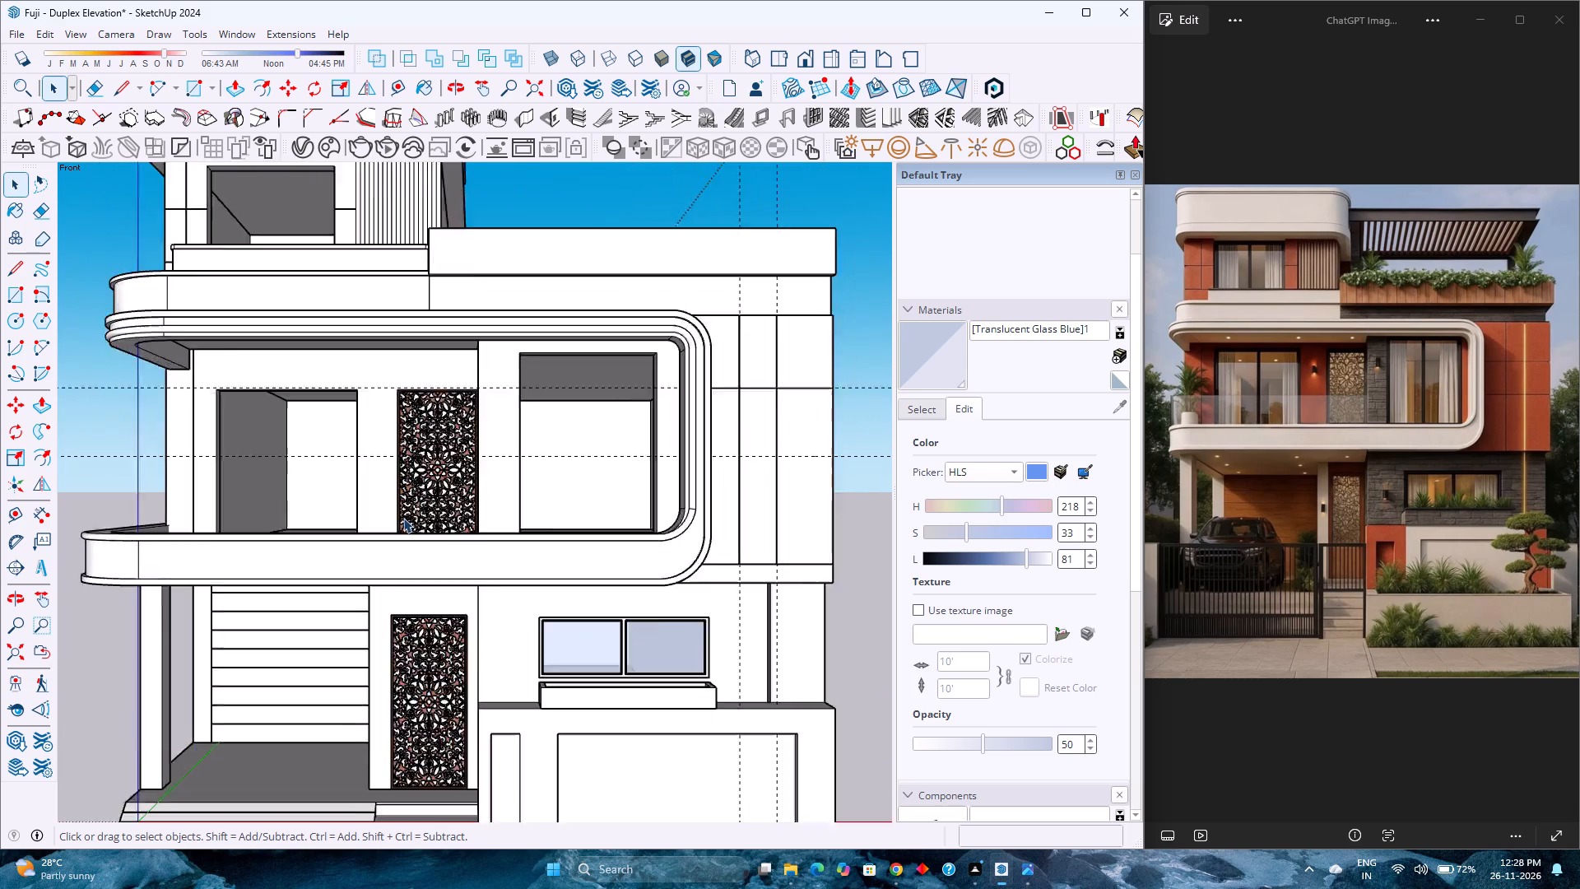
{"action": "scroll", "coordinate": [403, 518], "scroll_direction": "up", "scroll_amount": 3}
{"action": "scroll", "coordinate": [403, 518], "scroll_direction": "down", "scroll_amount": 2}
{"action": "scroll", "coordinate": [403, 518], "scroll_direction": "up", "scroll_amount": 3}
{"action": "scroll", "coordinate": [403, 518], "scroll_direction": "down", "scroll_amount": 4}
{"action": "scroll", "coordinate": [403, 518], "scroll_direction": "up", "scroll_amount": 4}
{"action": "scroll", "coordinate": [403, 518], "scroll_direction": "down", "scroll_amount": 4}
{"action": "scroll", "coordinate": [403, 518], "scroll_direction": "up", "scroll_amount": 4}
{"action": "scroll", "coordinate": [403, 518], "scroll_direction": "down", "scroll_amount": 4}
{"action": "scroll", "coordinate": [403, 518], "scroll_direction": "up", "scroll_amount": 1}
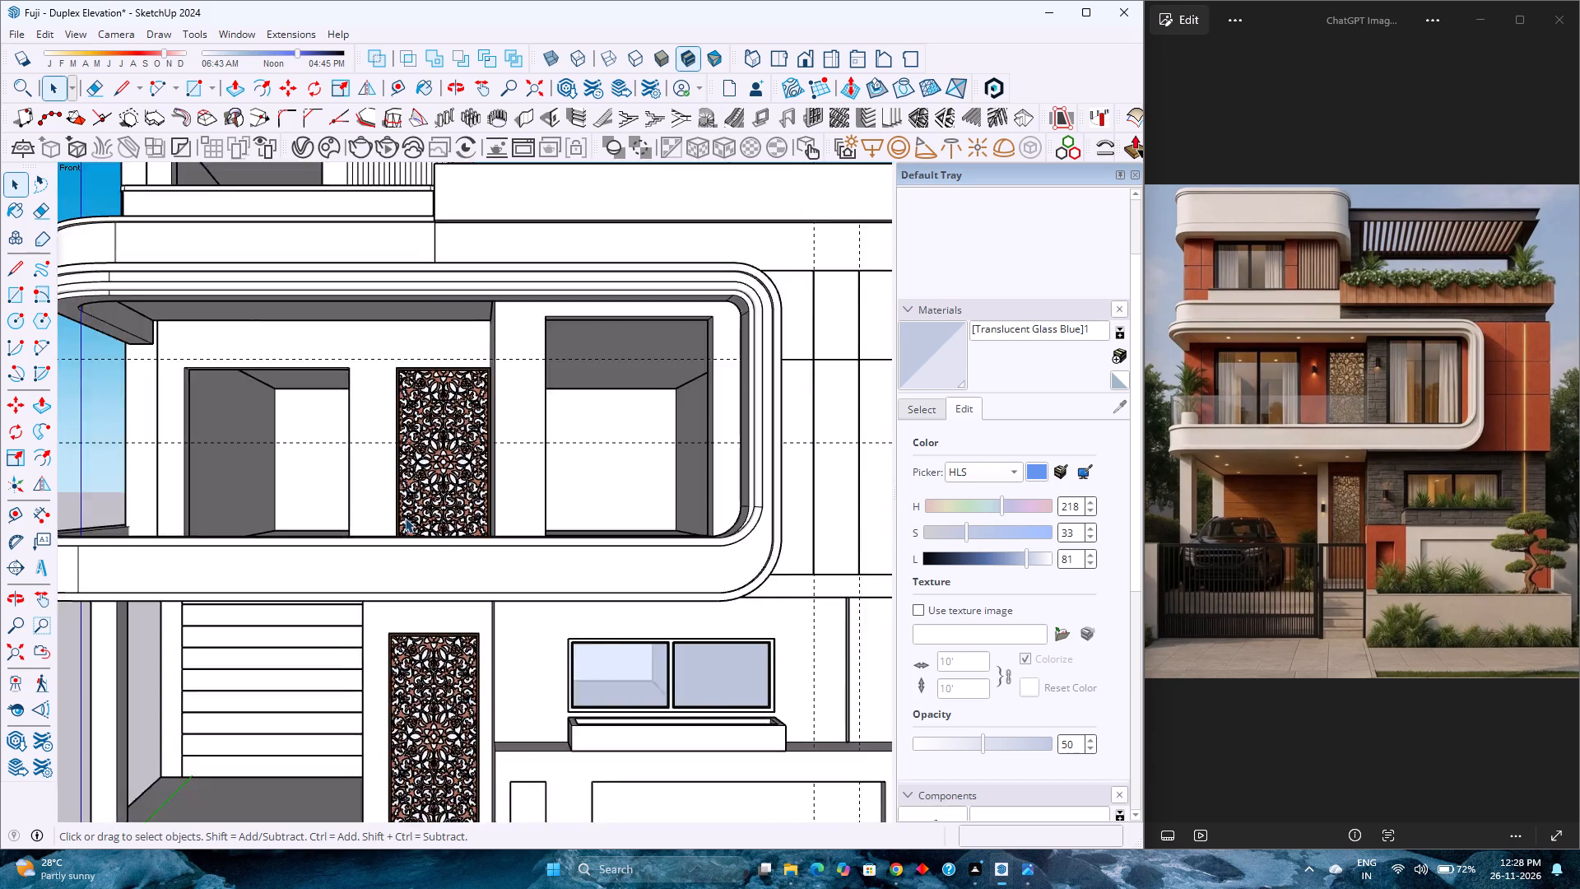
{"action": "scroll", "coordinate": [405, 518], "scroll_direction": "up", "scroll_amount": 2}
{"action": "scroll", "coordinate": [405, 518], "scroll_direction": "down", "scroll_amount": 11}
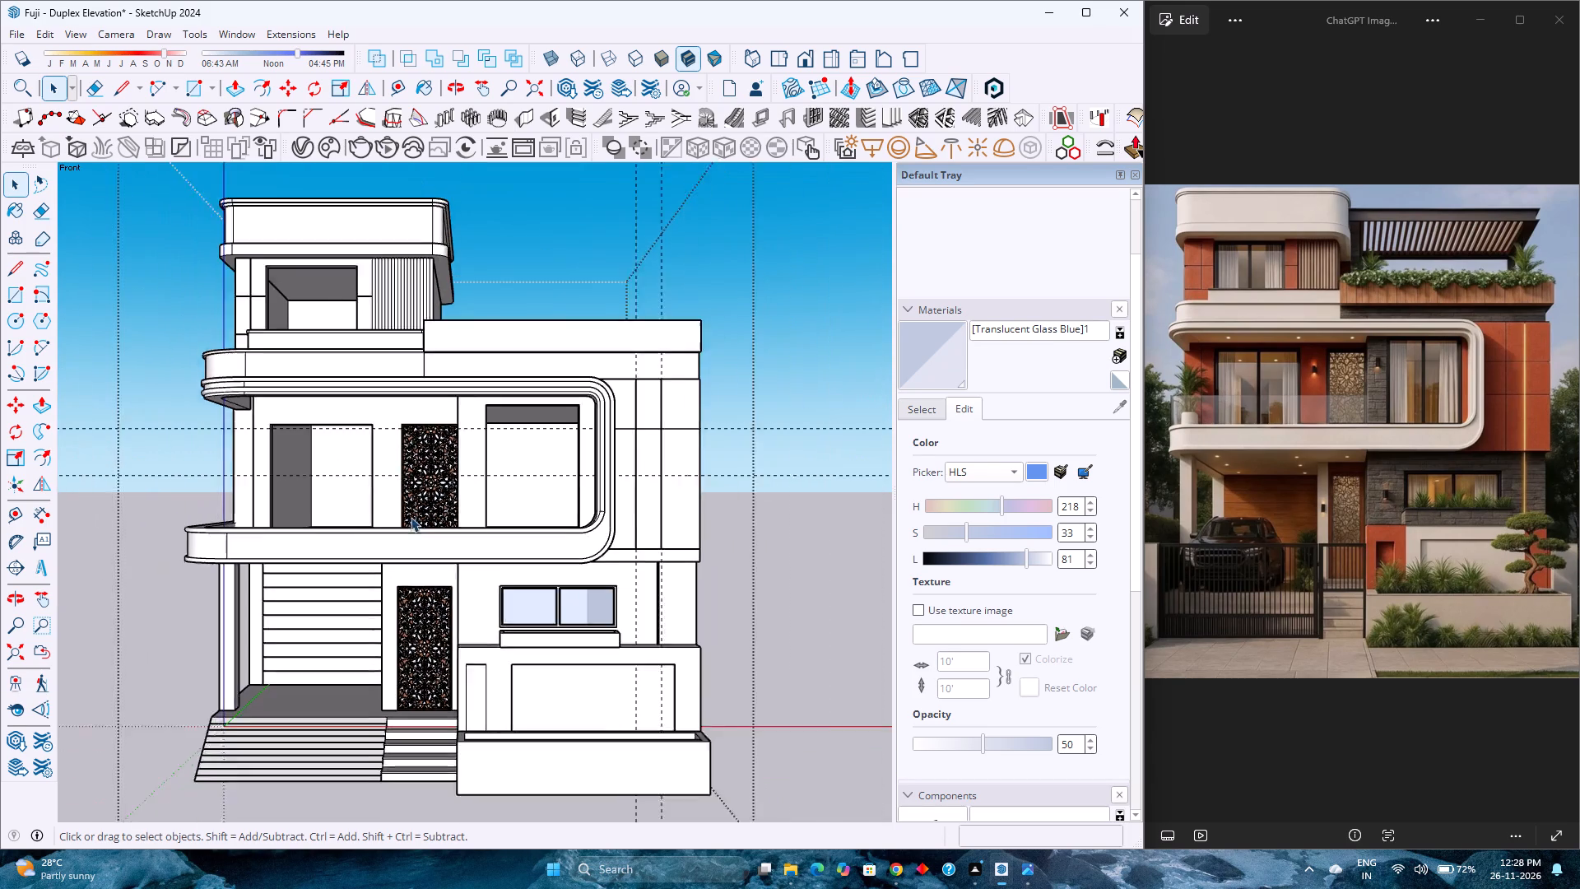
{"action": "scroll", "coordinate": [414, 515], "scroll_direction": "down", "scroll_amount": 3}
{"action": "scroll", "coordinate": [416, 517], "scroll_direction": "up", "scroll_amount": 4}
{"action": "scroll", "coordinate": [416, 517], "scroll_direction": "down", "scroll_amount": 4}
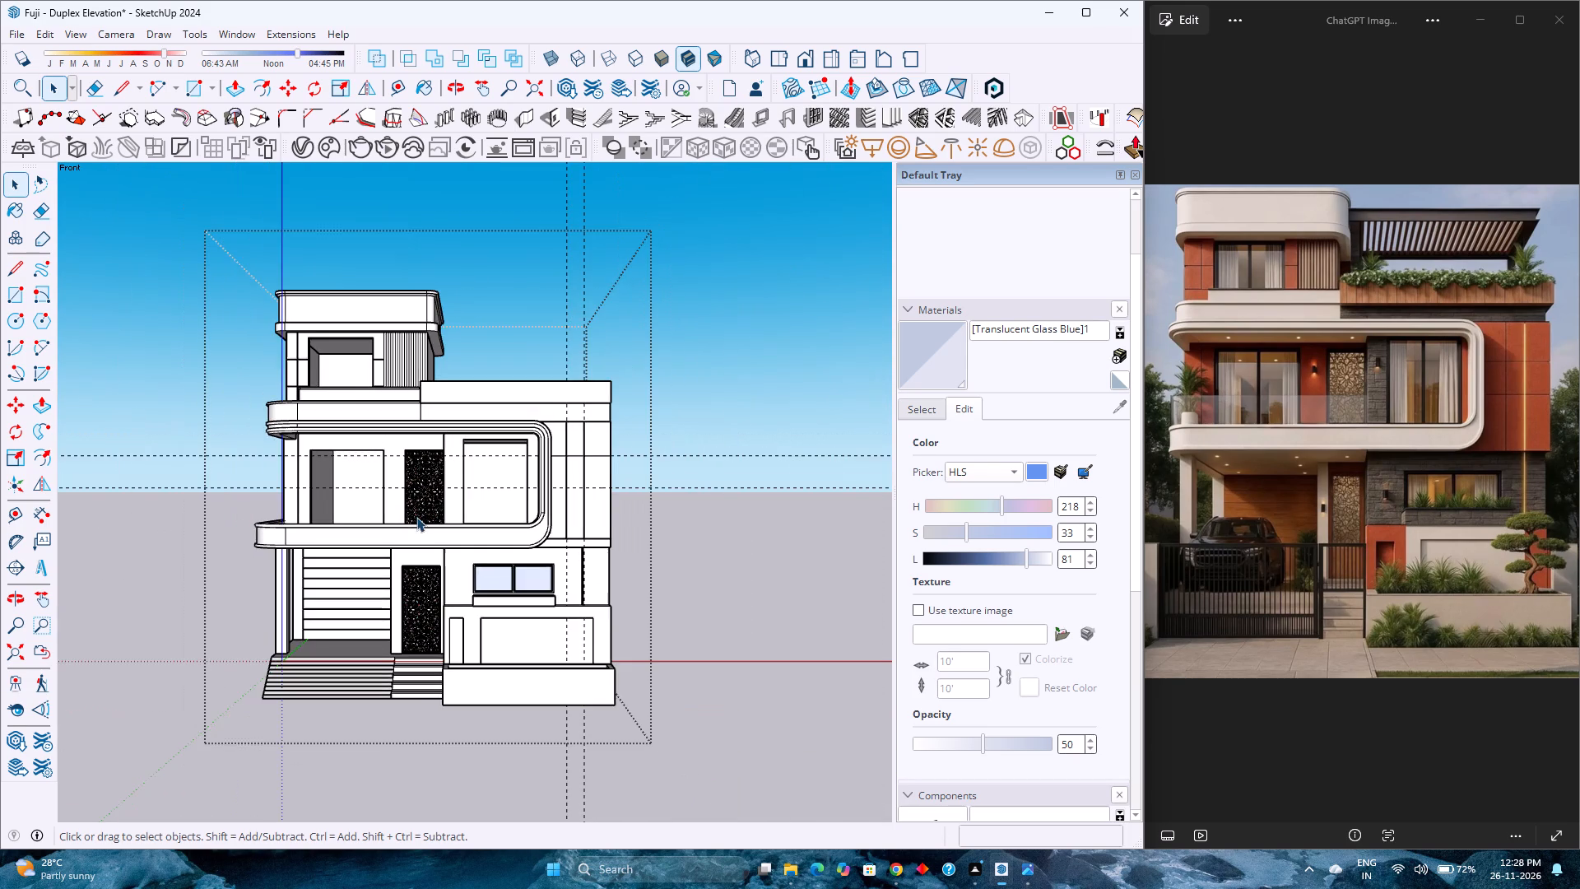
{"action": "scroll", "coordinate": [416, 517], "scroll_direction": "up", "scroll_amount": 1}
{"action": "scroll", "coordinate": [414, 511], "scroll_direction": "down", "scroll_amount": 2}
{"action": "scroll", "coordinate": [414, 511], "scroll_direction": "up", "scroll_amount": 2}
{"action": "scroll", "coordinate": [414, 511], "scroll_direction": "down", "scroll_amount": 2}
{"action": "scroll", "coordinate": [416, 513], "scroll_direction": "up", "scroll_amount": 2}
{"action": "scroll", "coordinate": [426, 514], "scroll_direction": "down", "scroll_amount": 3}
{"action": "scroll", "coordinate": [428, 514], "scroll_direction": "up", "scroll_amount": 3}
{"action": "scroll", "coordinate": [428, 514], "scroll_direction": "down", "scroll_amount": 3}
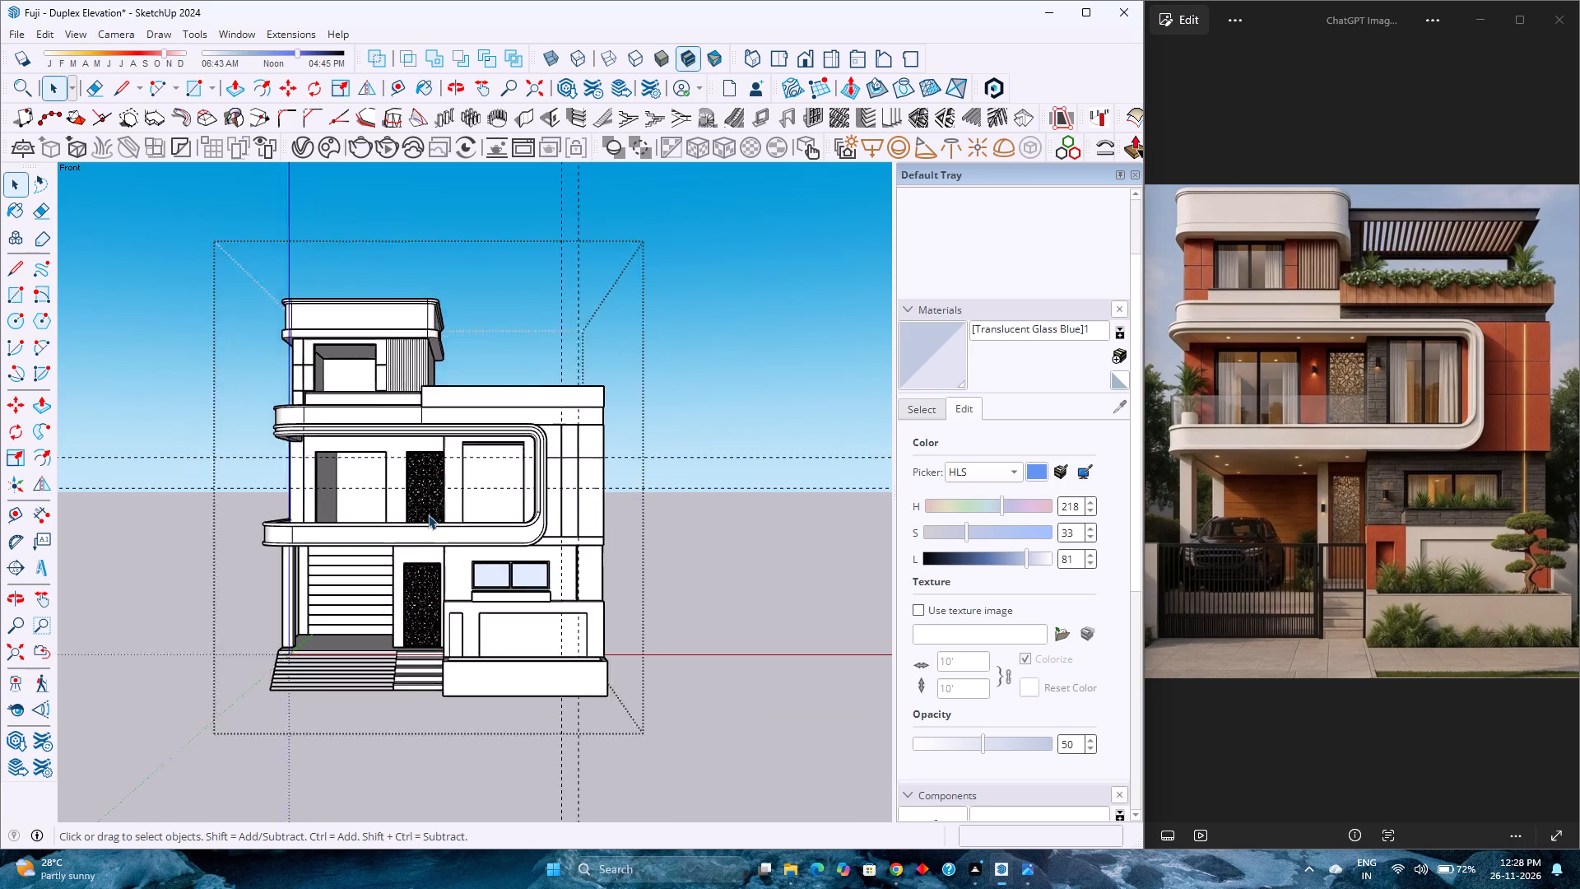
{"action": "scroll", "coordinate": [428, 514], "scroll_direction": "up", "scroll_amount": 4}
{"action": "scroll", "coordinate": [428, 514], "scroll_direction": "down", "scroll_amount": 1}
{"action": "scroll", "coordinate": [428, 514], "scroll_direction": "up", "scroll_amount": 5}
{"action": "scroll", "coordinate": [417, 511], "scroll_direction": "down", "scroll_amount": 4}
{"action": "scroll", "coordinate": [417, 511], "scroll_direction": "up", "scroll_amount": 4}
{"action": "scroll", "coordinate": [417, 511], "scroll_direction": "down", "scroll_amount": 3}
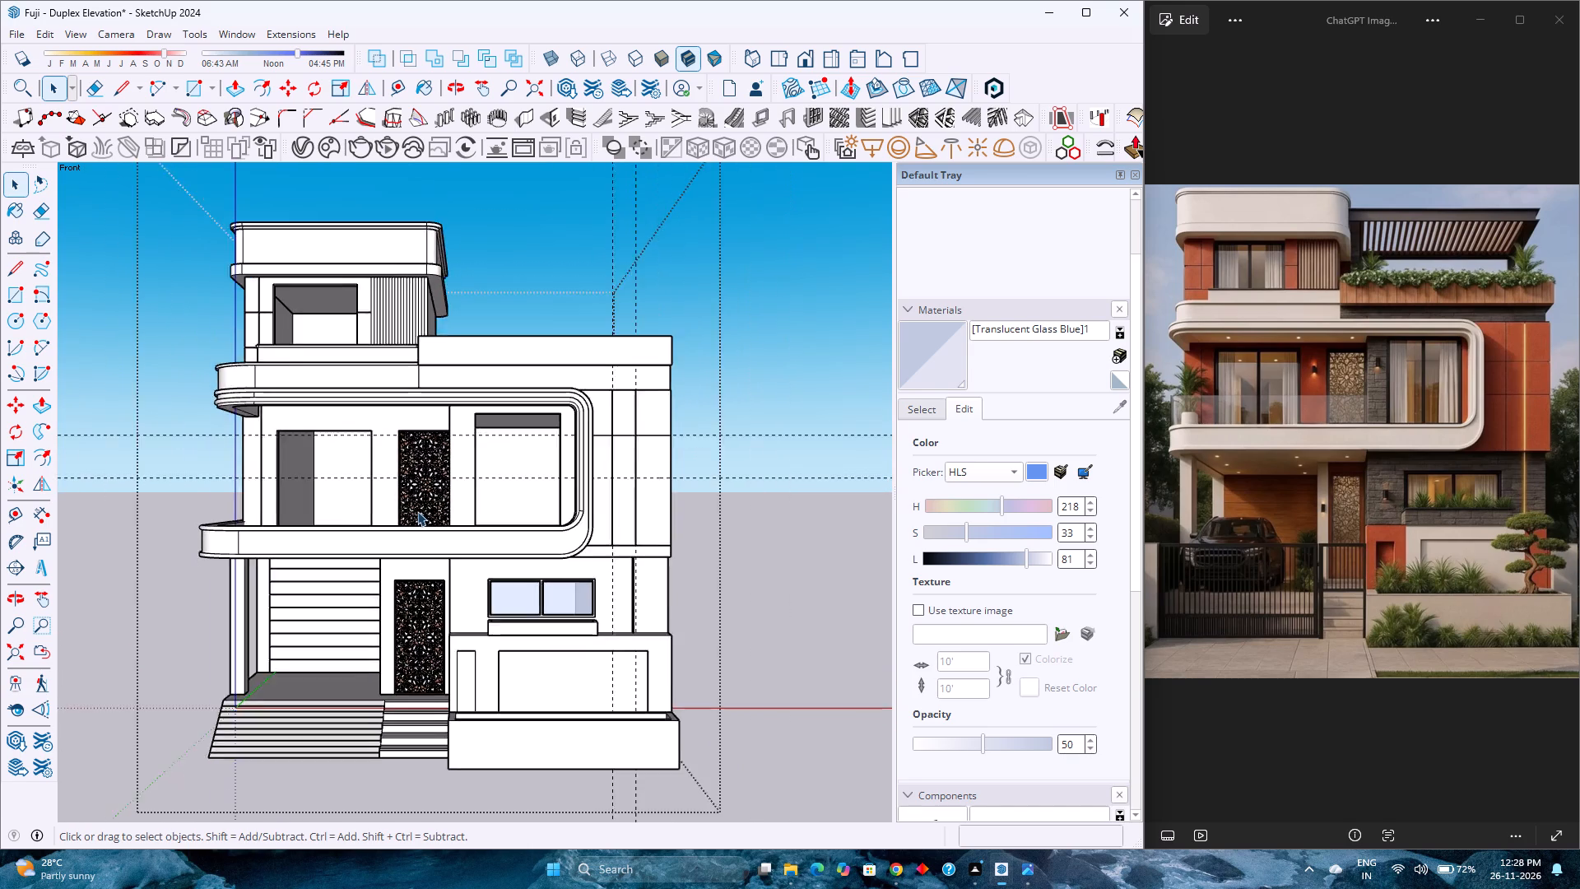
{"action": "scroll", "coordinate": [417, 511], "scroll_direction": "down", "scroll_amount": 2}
Examine the house massing, entrance steps and both side walls from angled views around the front facade.
{"action": "middle_click_drag", "start_coordinate": [421, 532], "coordinate": [577, 455]}
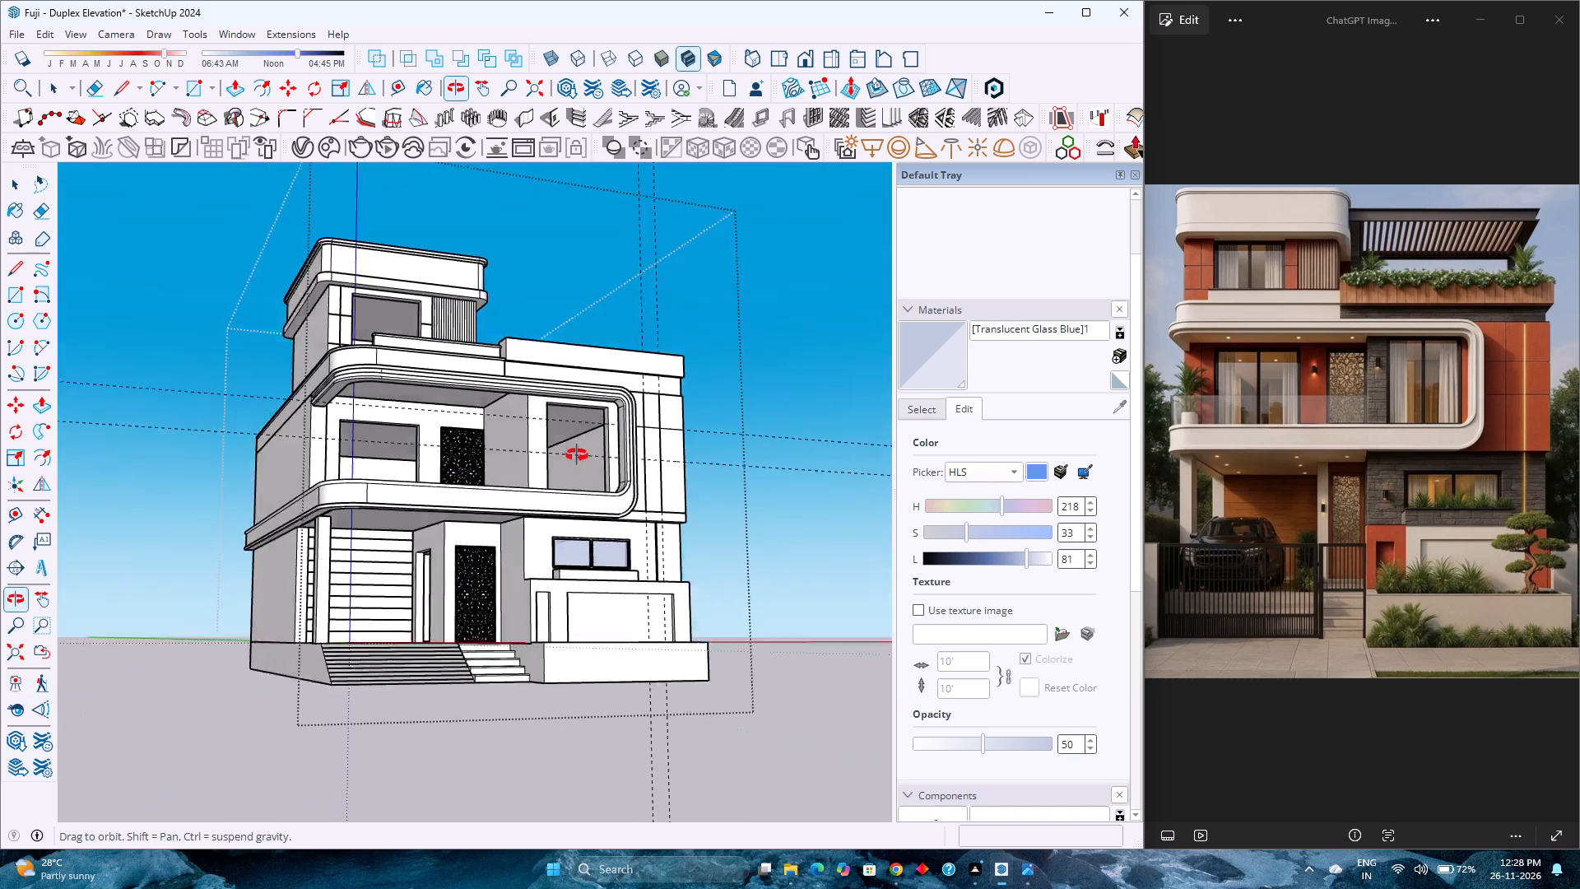
{"action": "middle_click_drag", "start_coordinate": [577, 455], "coordinate": [462, 431]}
{"action": "middle_click_drag", "start_coordinate": [448, 435], "coordinate": [254, 584]}
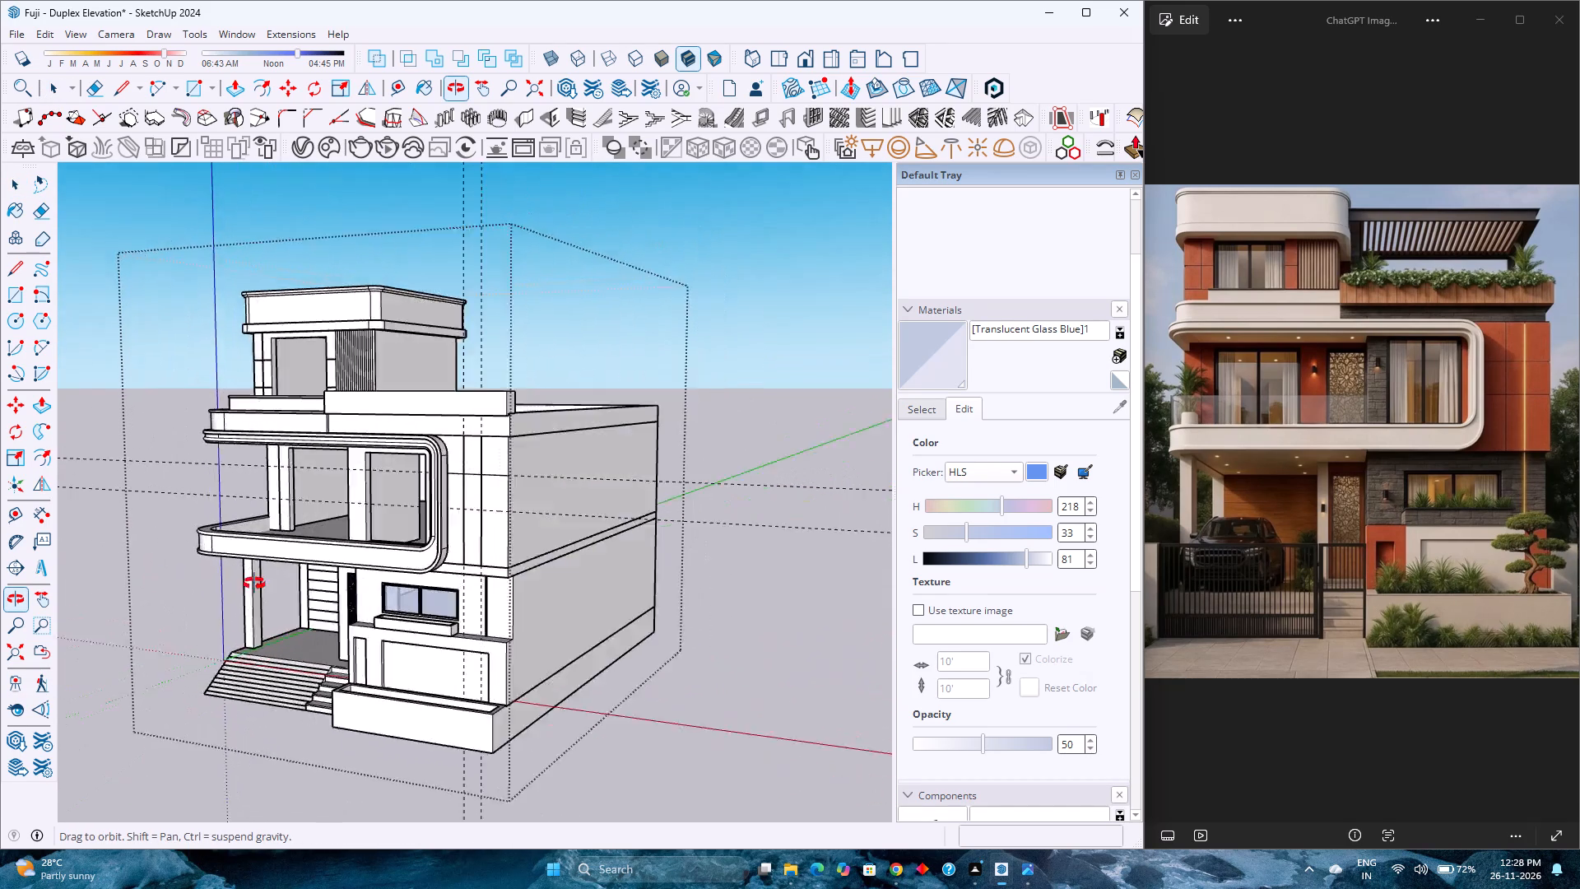
{"action": "middle_click_drag", "start_coordinate": [254, 584], "coordinate": [513, 403]}
{"action": "middle_click_drag", "start_coordinate": [516, 408], "coordinate": [509, 590]}
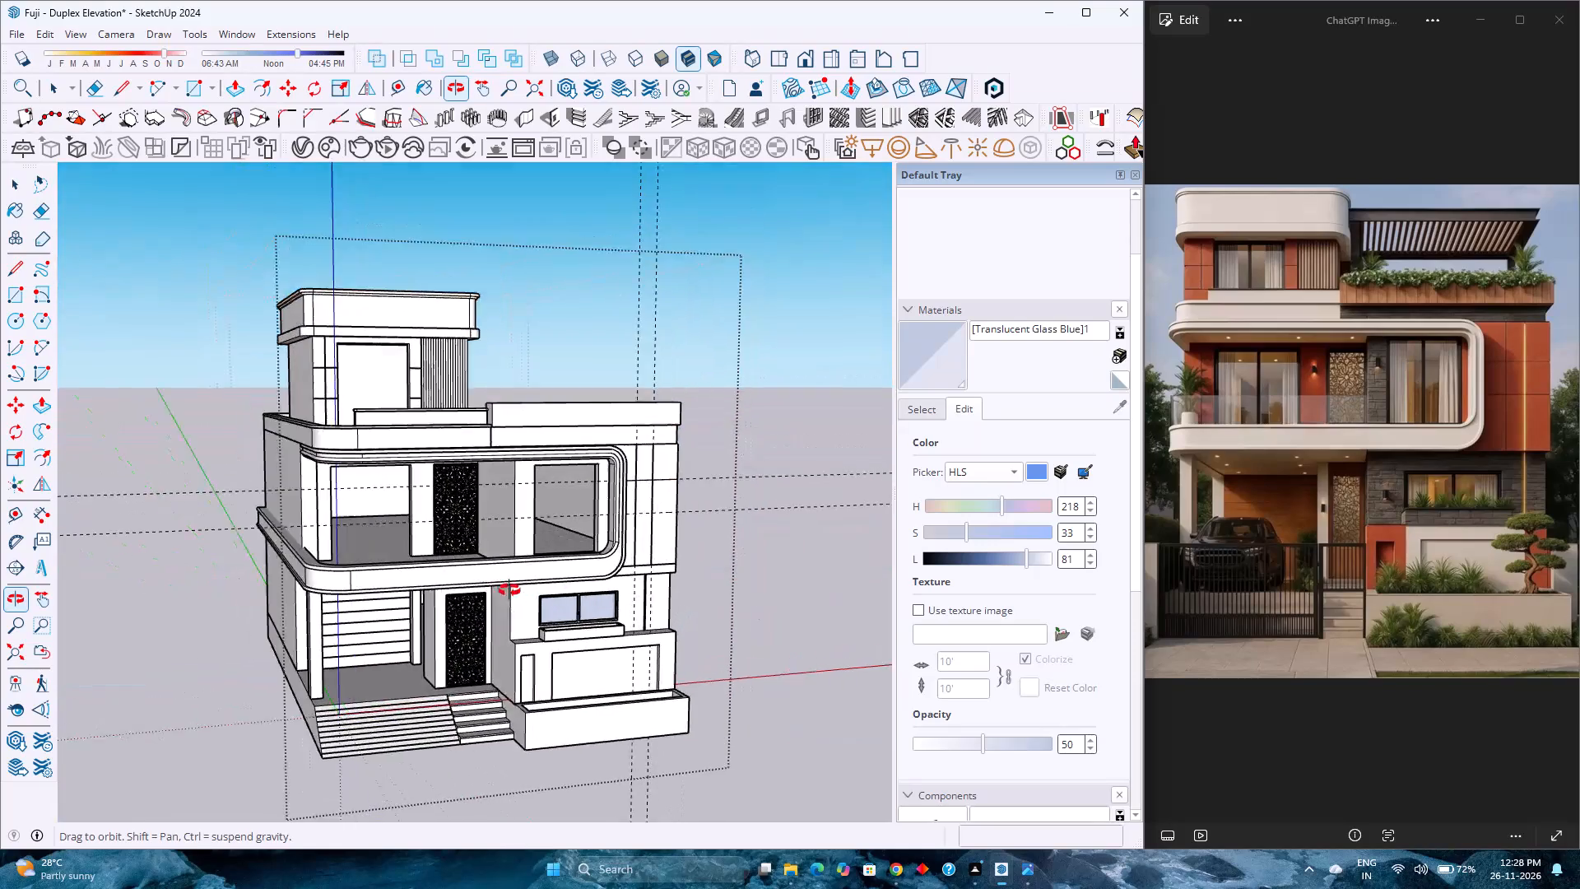
{"action": "middle_click_drag", "start_coordinate": [509, 590], "coordinate": [391, 574]}
{"action": "scroll", "coordinate": [374, 630], "scroll_direction": "up", "scroll_amount": 3}
{"action": "middle_click_drag", "start_coordinate": [380, 631], "coordinate": [713, 612]}
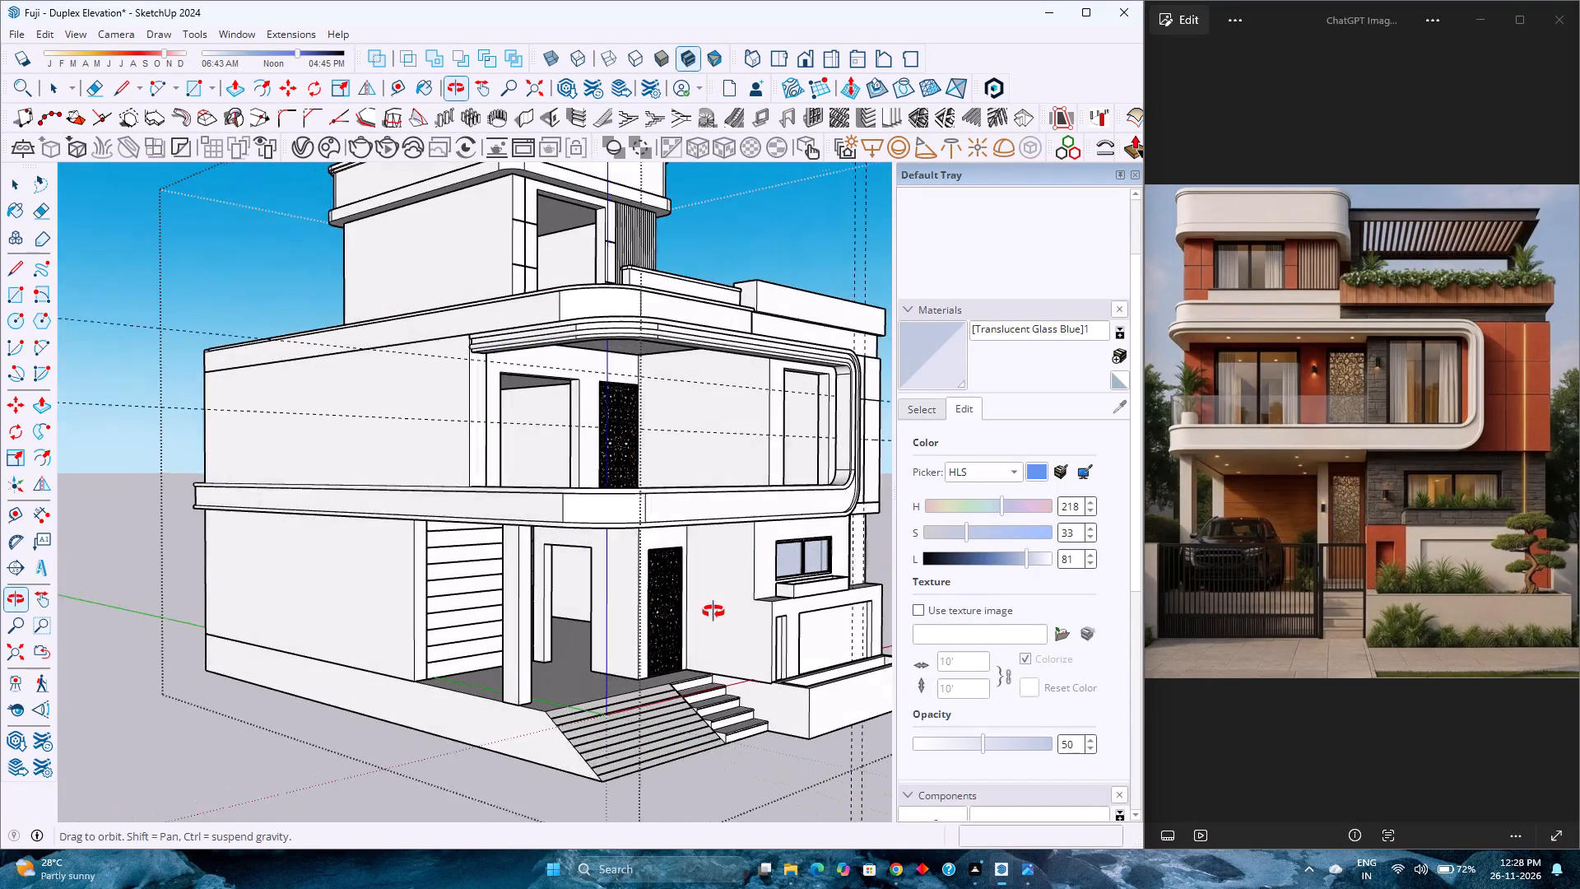
{"action": "middle_click_drag", "start_coordinate": [713, 612], "coordinate": [714, 612]}
{"action": "middle_click", "coordinate": [714, 612]}
{"action": "scroll", "coordinate": [388, 575], "scroll_direction": "up", "scroll_amount": 1}
{"action": "scroll", "coordinate": [388, 575], "scroll_direction": "down", "scroll_amount": 4}
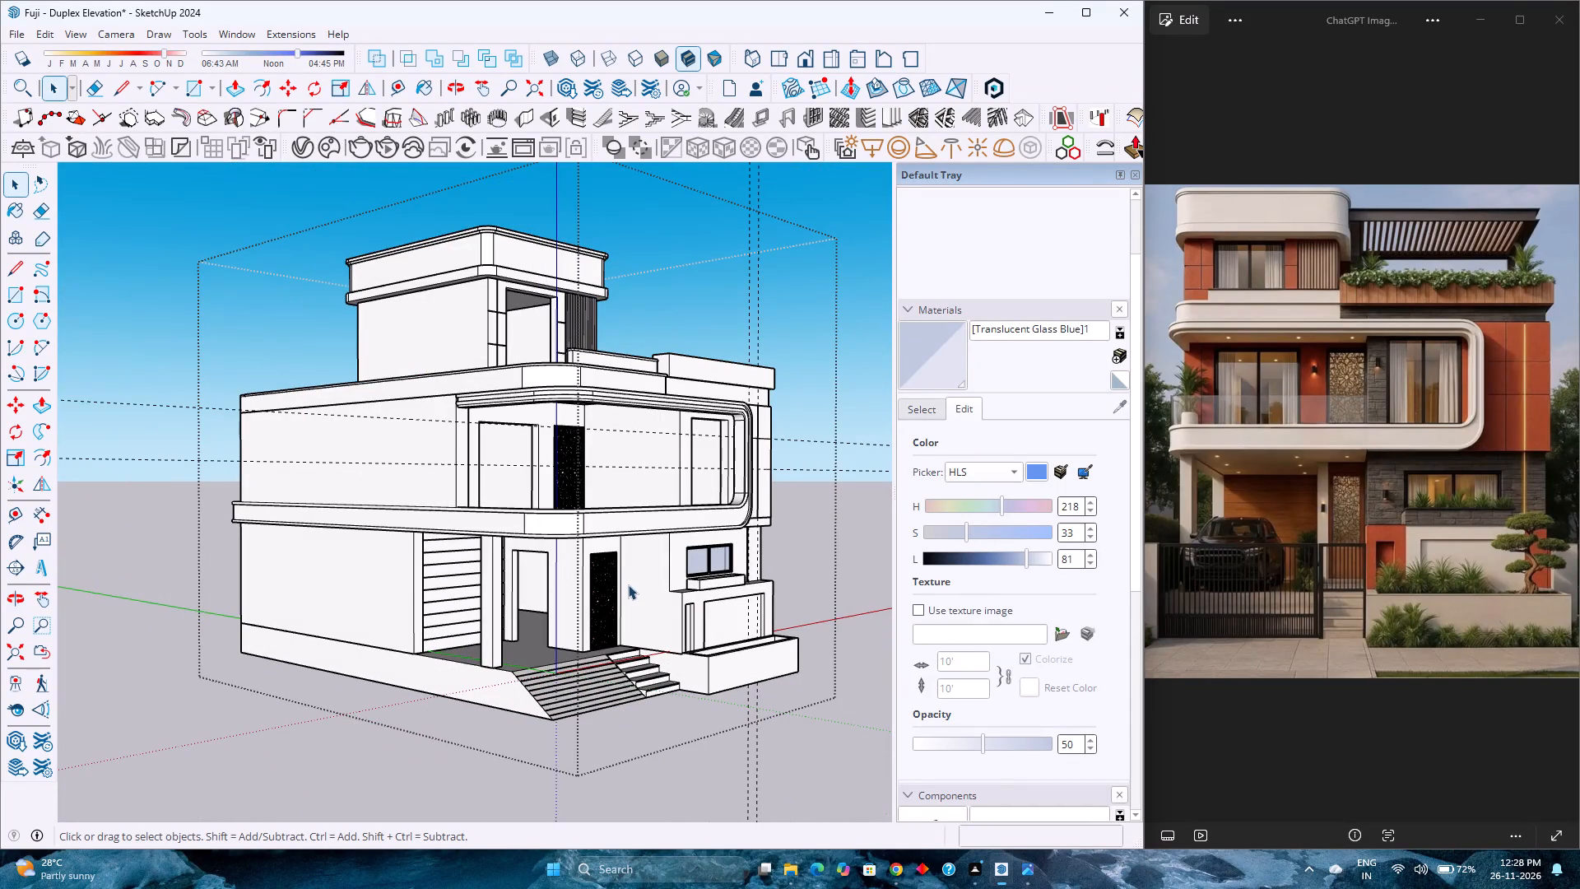
{"action": "middle_click_drag", "start_coordinate": [603, 589], "coordinate": [240, 593]}
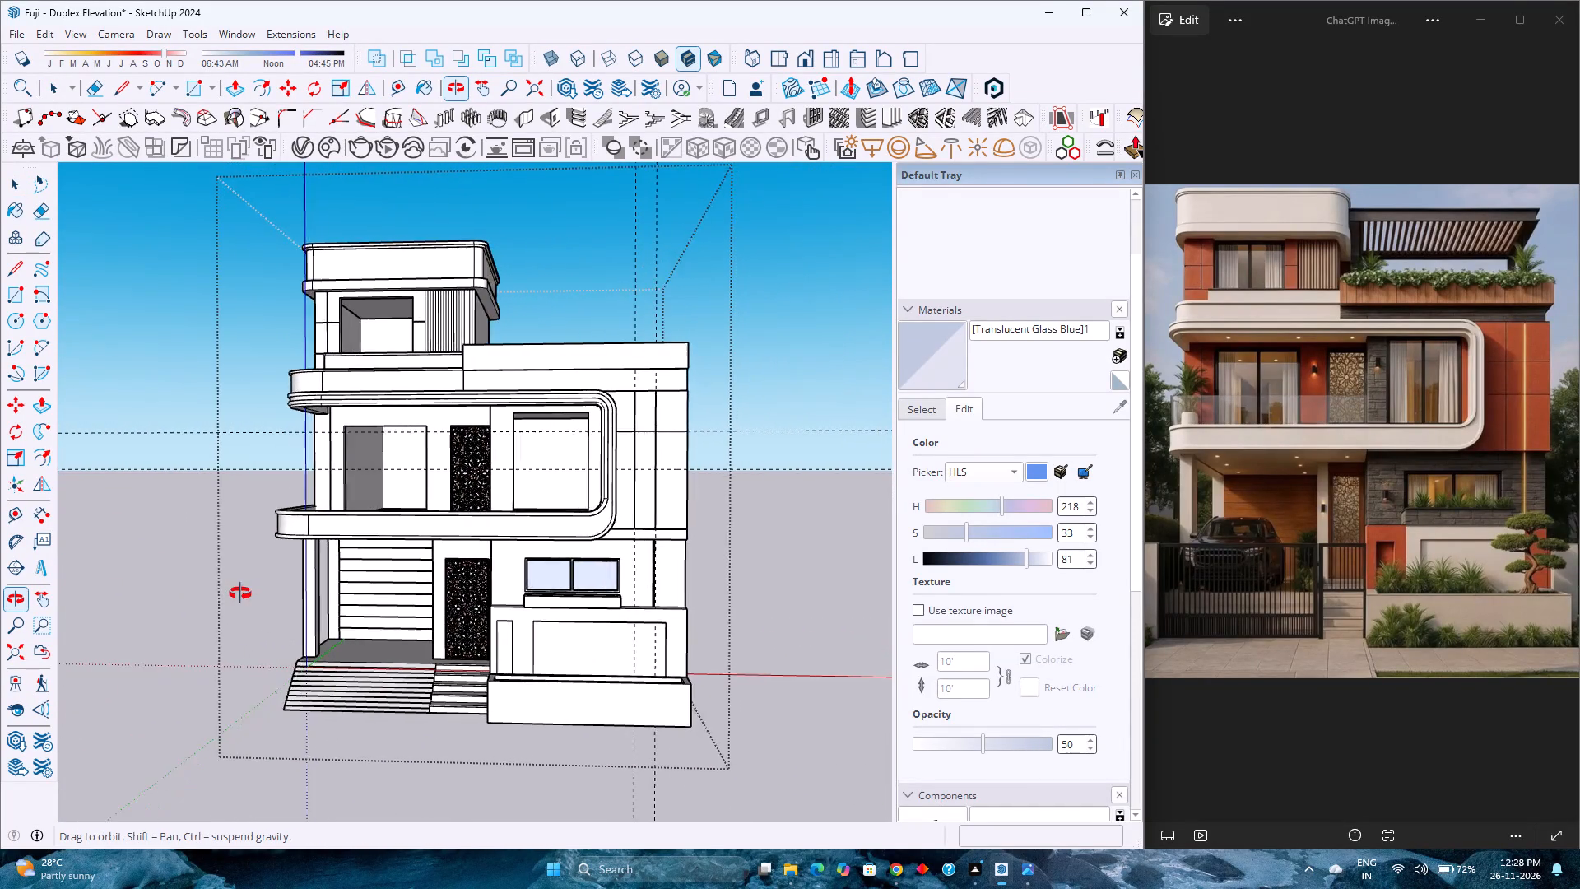
{"action": "middle_click_drag", "start_coordinate": [240, 593], "coordinate": [182, 599]}
{"action": "middle_click_drag", "start_coordinate": [602, 668], "coordinate": [542, 663]}
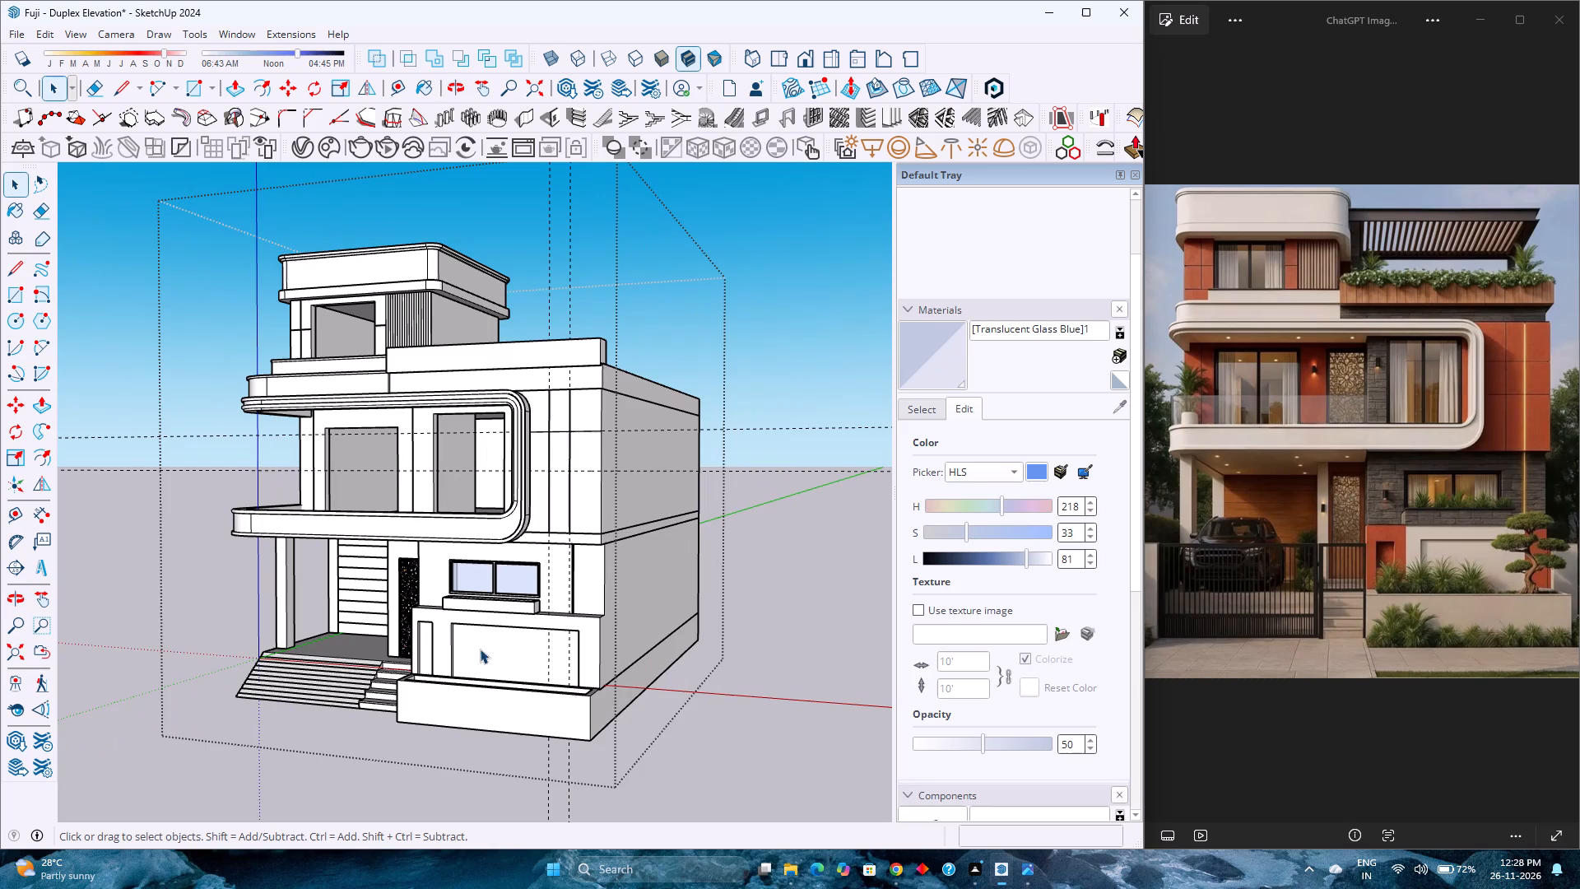
{"action": "scroll", "coordinate": [170, 654], "scroll_direction": "up", "scroll_amount": 3}
{"action": "scroll", "coordinate": [168, 654], "scroll_direction": "down", "scroll_amount": 1}
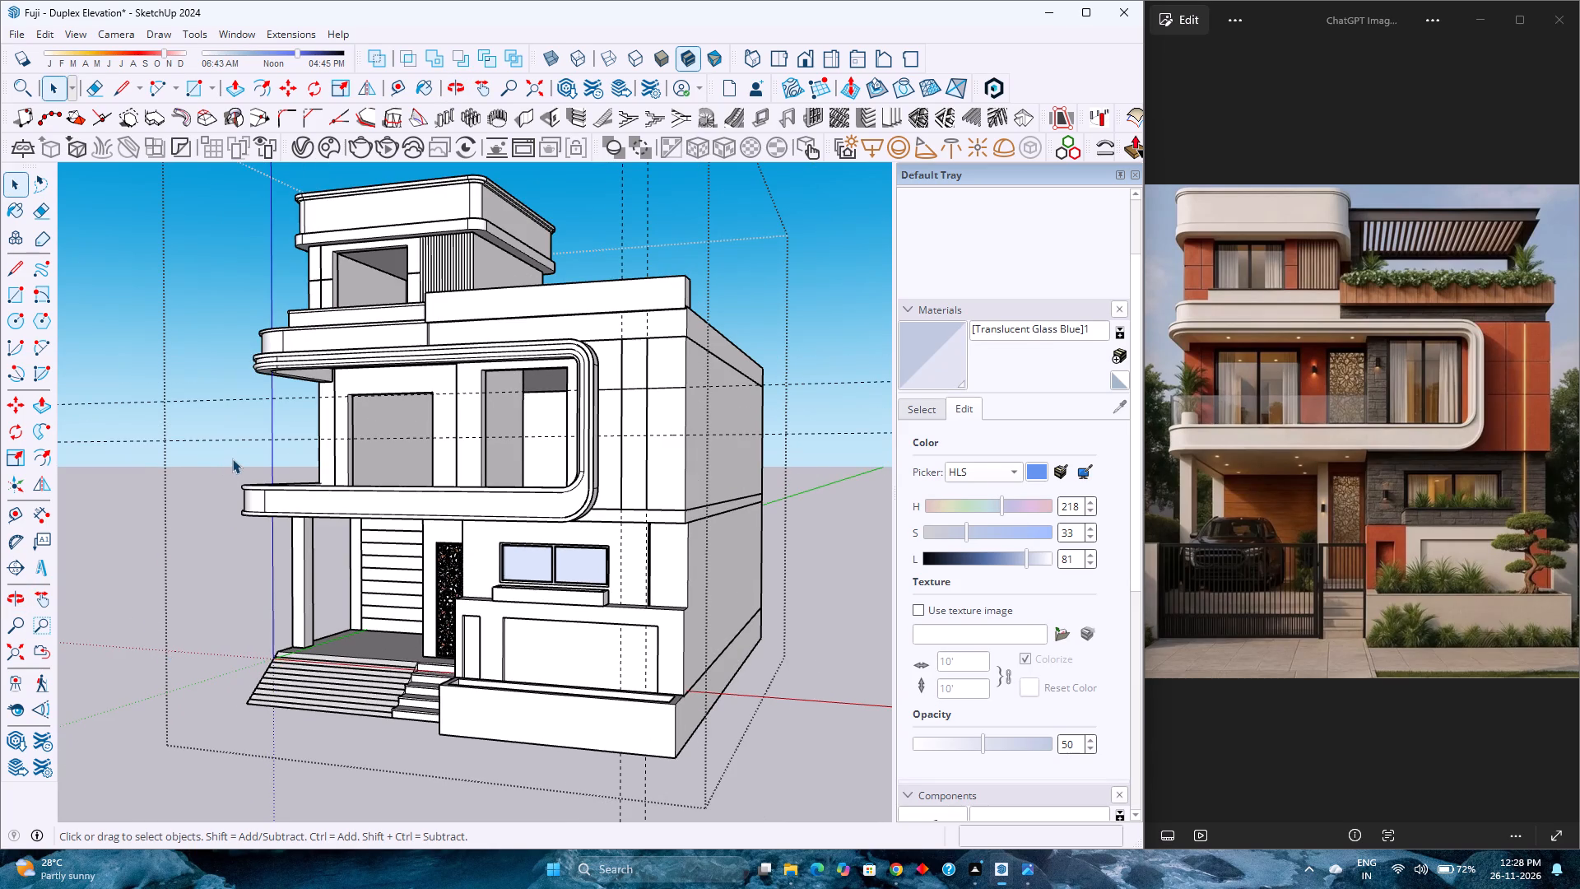
{"action": "scroll", "coordinate": [232, 458], "scroll_direction": "down", "scroll_amount": 1}
{"action": "scroll", "coordinate": [258, 300], "scroll_direction": "up", "scroll_amount": 1}
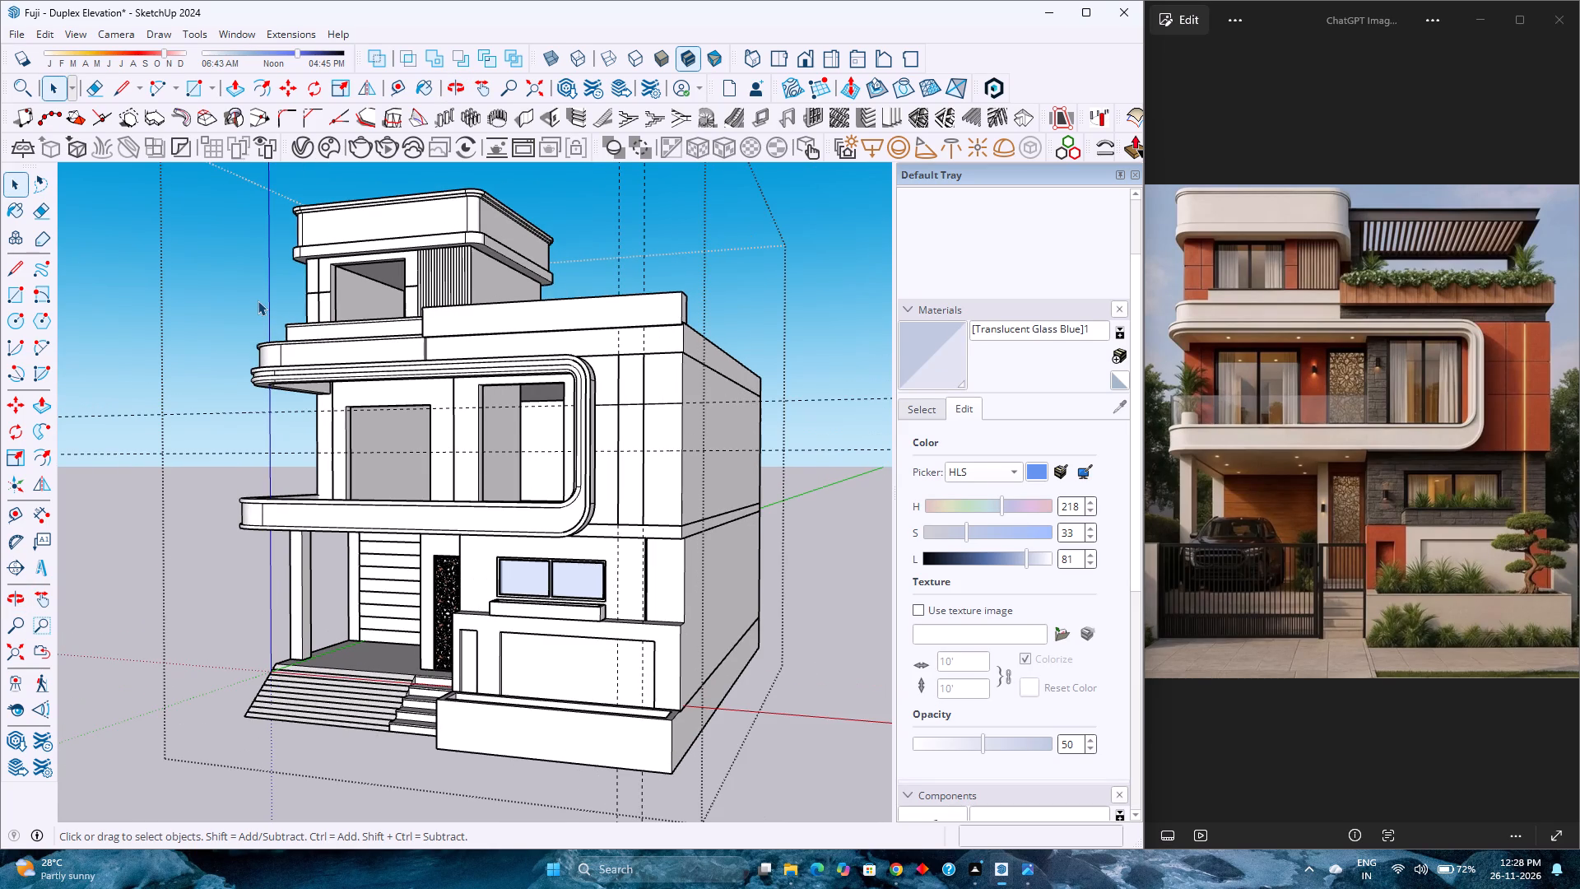
{"action": "scroll", "coordinate": [258, 300], "scroll_direction": "up", "scroll_amount": 1}
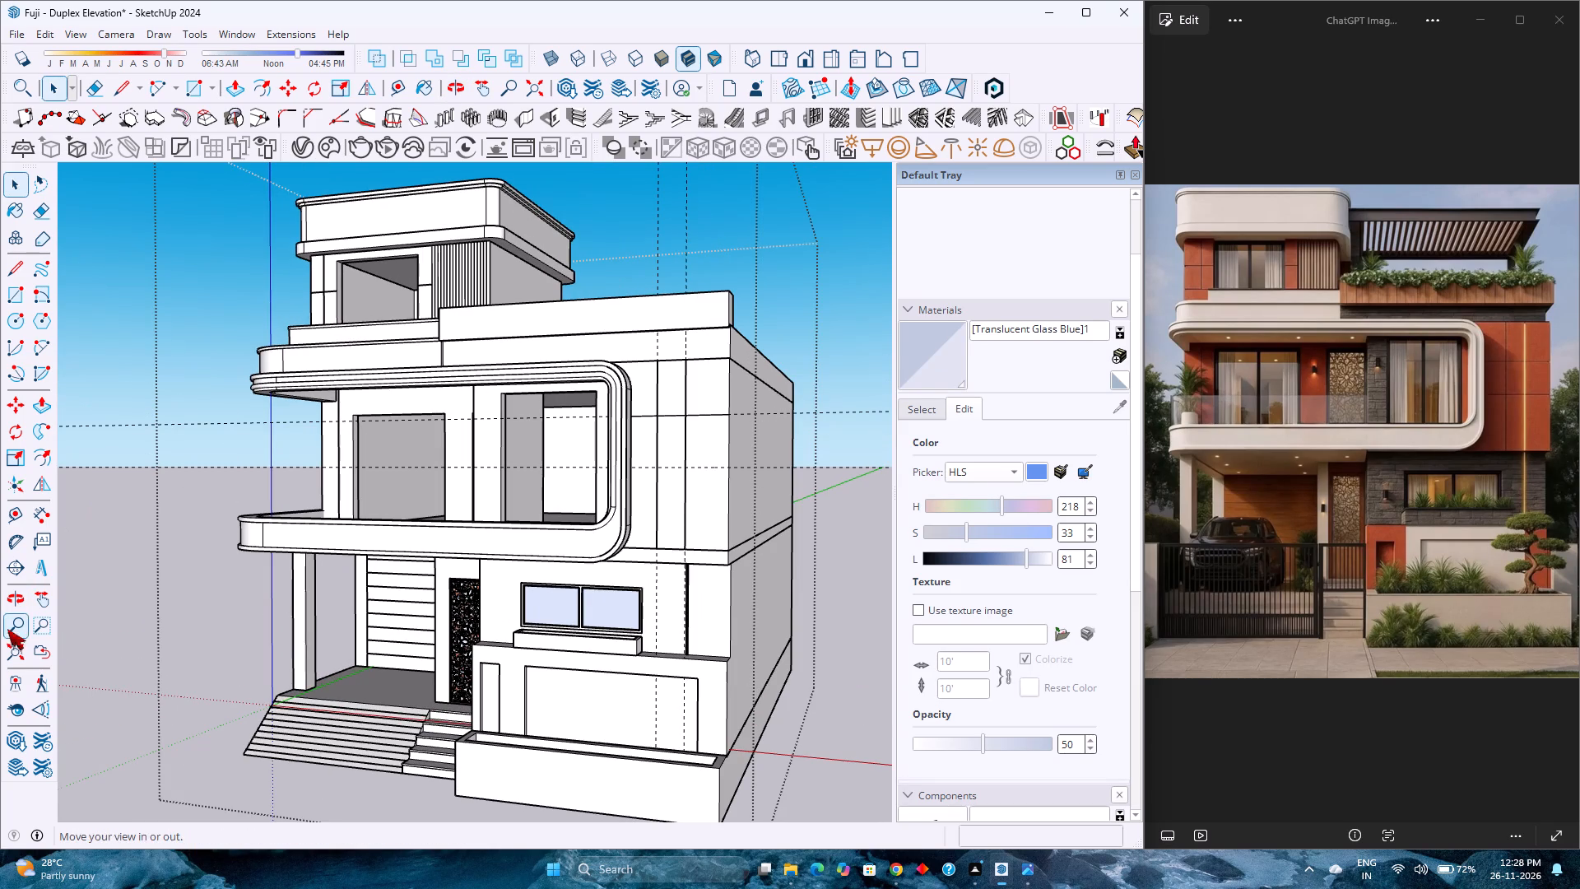
Return to the front view fitted to the whole model and examine the facade and long side wall from slight angles.
{"action": "left_click", "coordinate": [7, 649]}
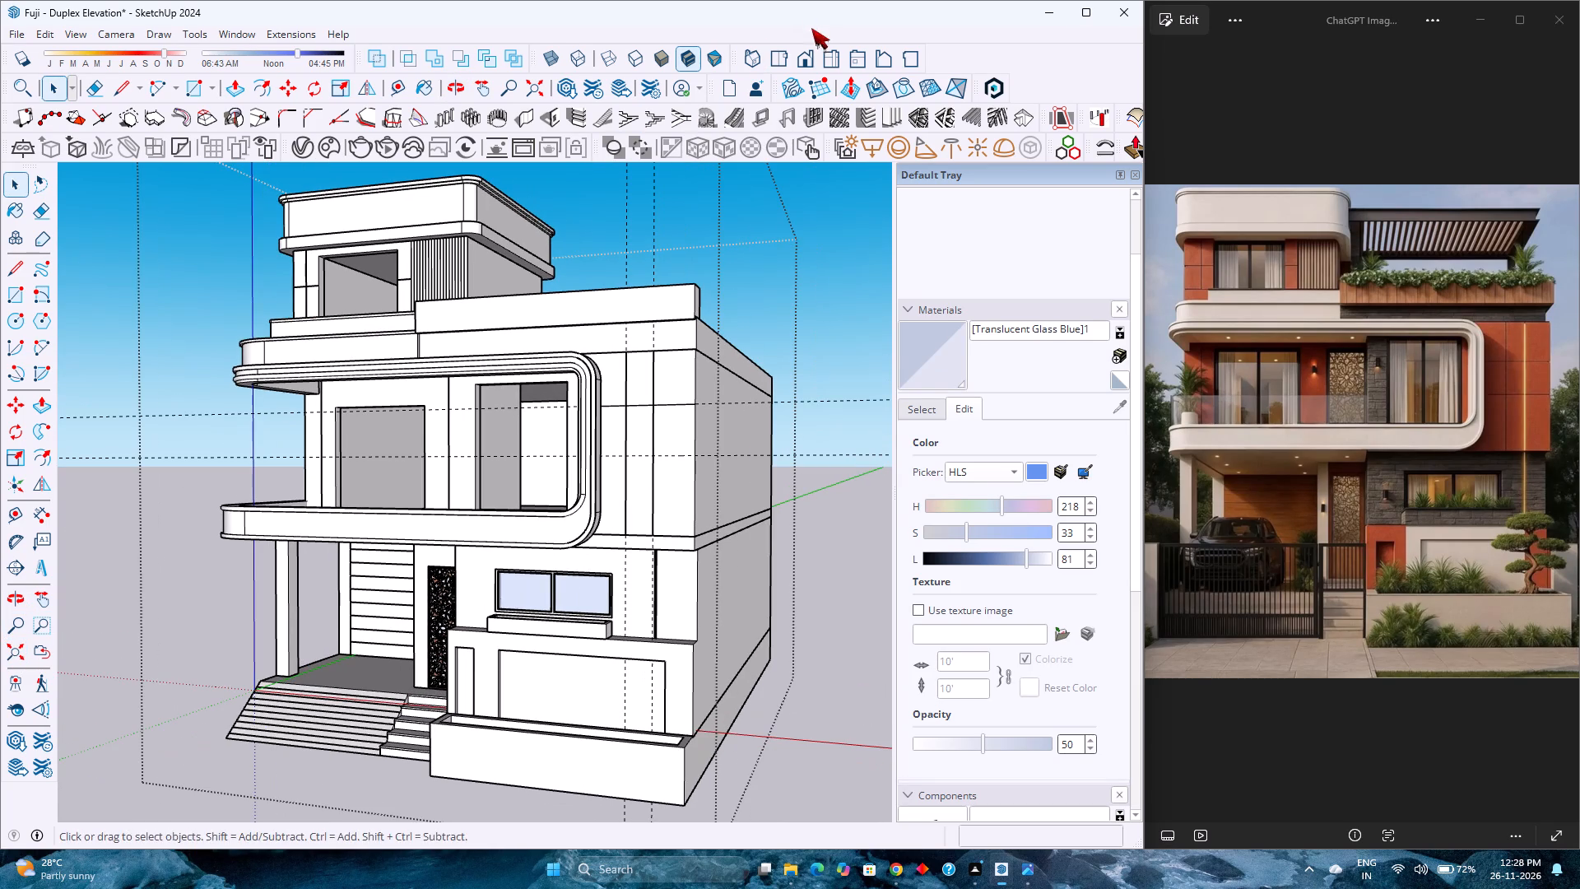
{"action": "left_click", "coordinate": [801, 53]}
{"action": "scroll", "coordinate": [447, 415], "scroll_direction": "down", "scroll_amount": 3}
{"action": "middle_click_drag", "start_coordinate": [265, 510], "coordinate": [272, 511]}
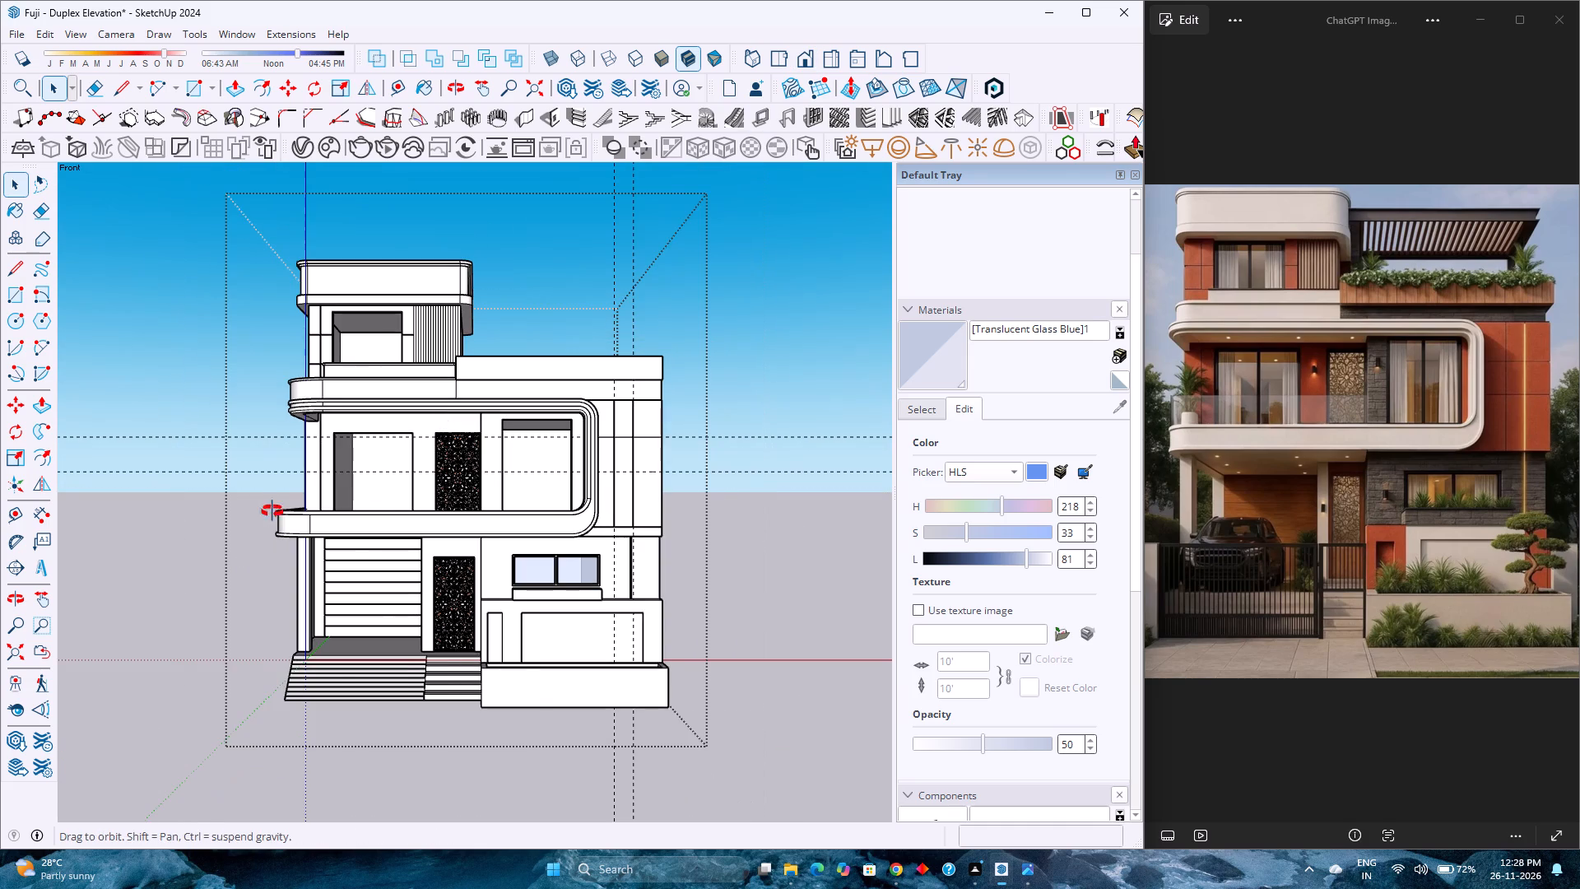
{"action": "middle_click_drag", "start_coordinate": [272, 511], "coordinate": [523, 499]}
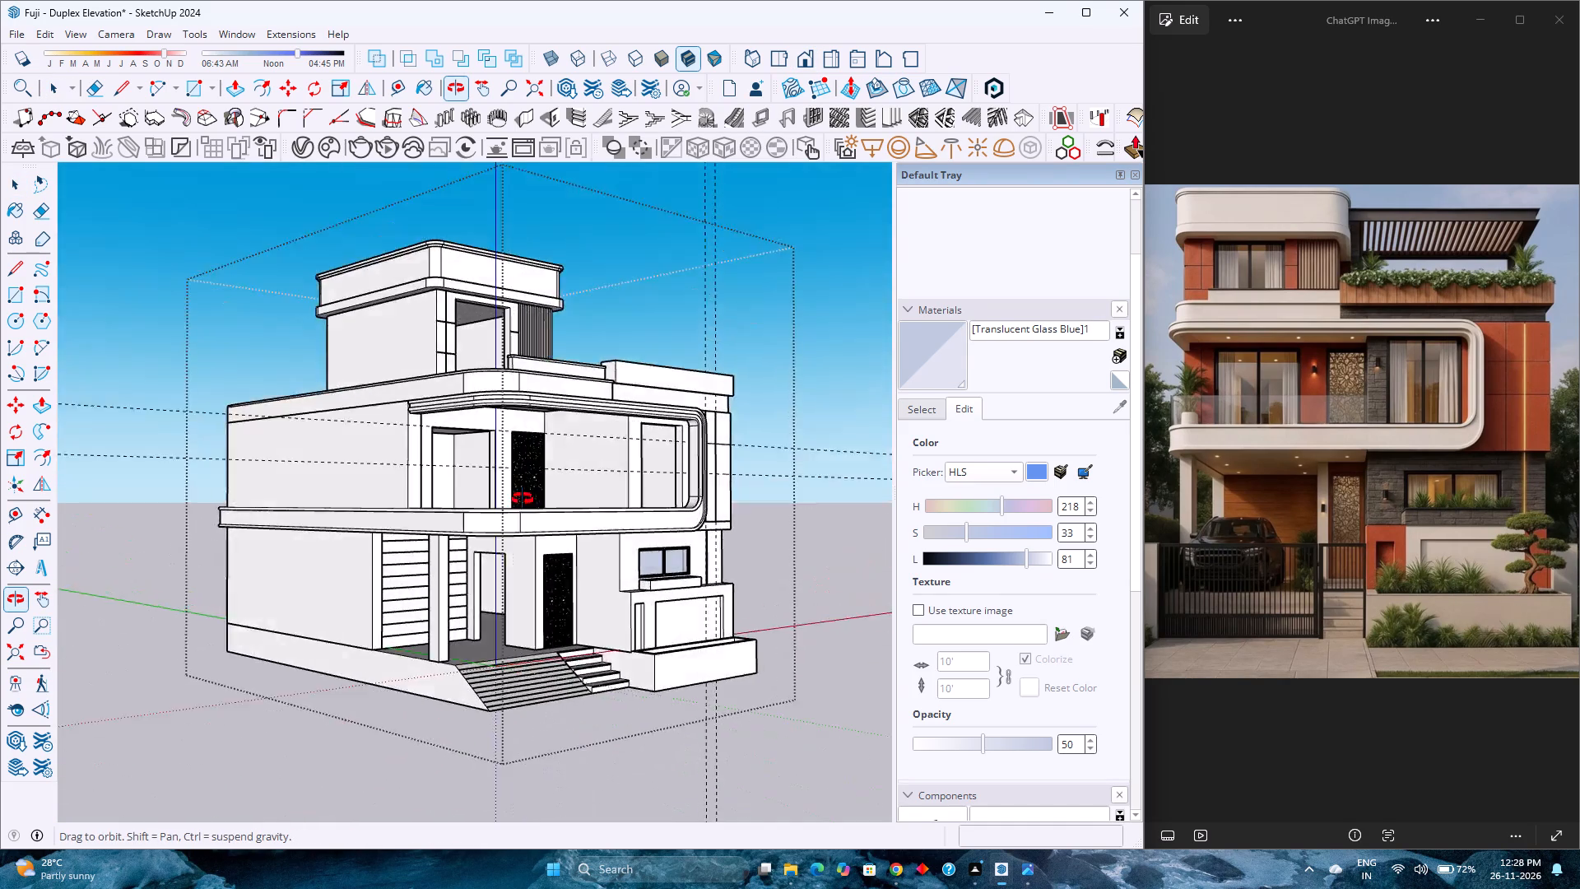
{"action": "middle_click_drag", "start_coordinate": [523, 499], "coordinate": [318, 509]}
{"action": "scroll", "coordinate": [318, 509], "scroll_direction": "down", "scroll_amount": 3}
{"action": "scroll", "coordinate": [318, 509], "scroll_direction": "up", "scroll_amount": 3}
{"action": "scroll", "coordinate": [318, 509], "scroll_direction": "down", "scroll_amount": 4}
{"action": "scroll", "coordinate": [318, 509], "scroll_direction": "up", "scroll_amount": 3}
{"action": "scroll", "coordinate": [318, 509], "scroll_direction": "down", "scroll_amount": 3}
{"action": "middle_click_drag", "start_coordinate": [427, 517], "coordinate": [392, 518]}
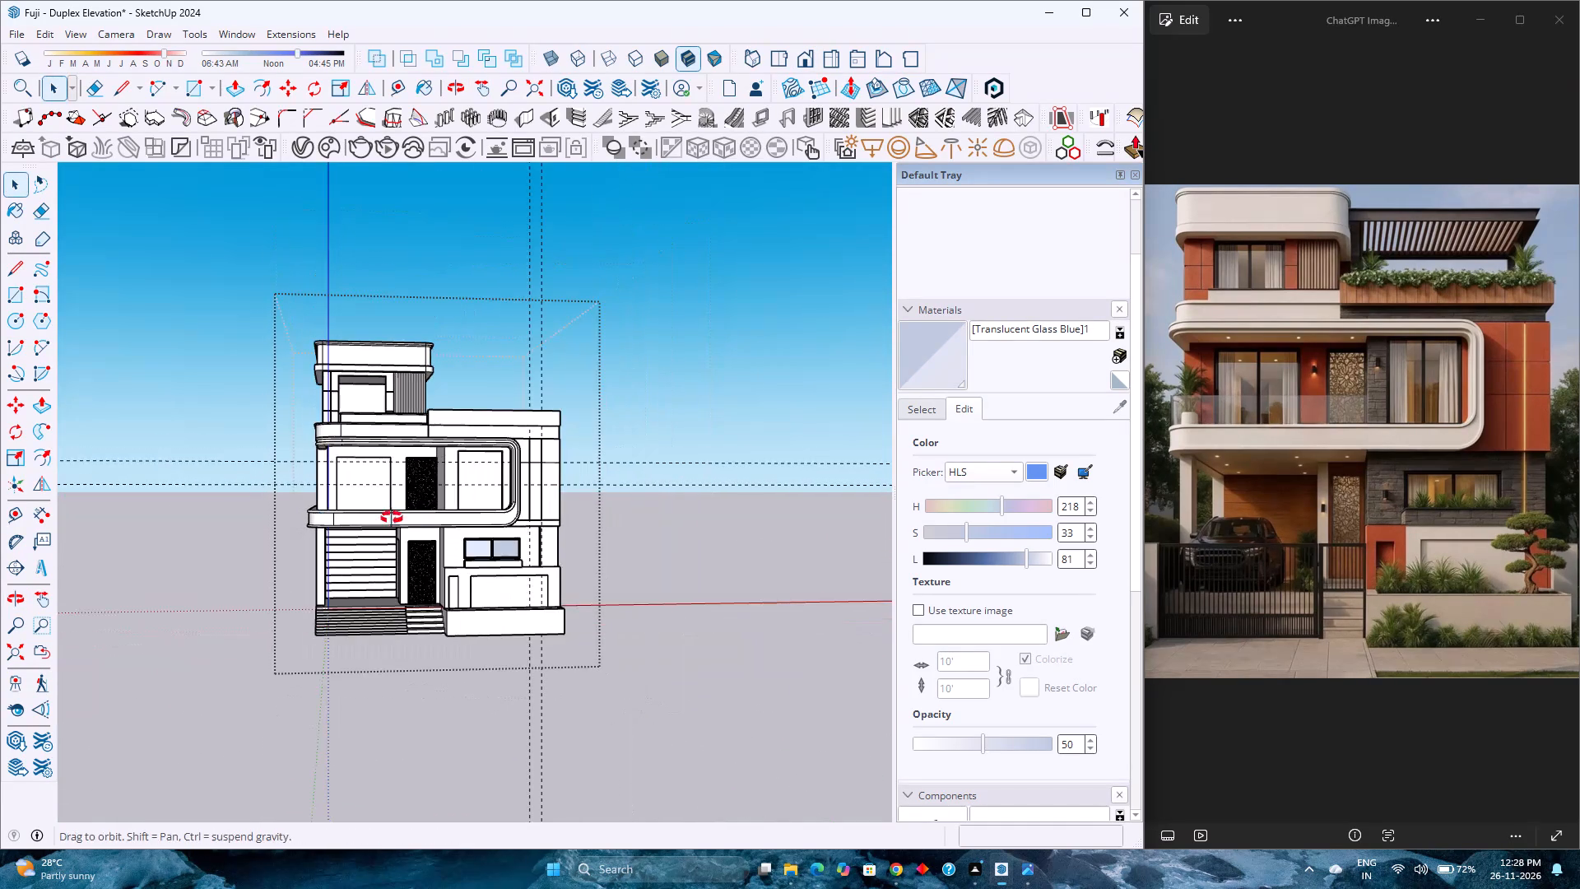
{"action": "middle_click_drag", "start_coordinate": [392, 518], "coordinate": [500, 530]}
{"action": "middle_click", "coordinate": [495, 530]}
{"action": "middle_click", "coordinate": [493, 530]}
{"action": "middle_click_drag", "start_coordinate": [490, 530], "coordinate": [448, 530]}
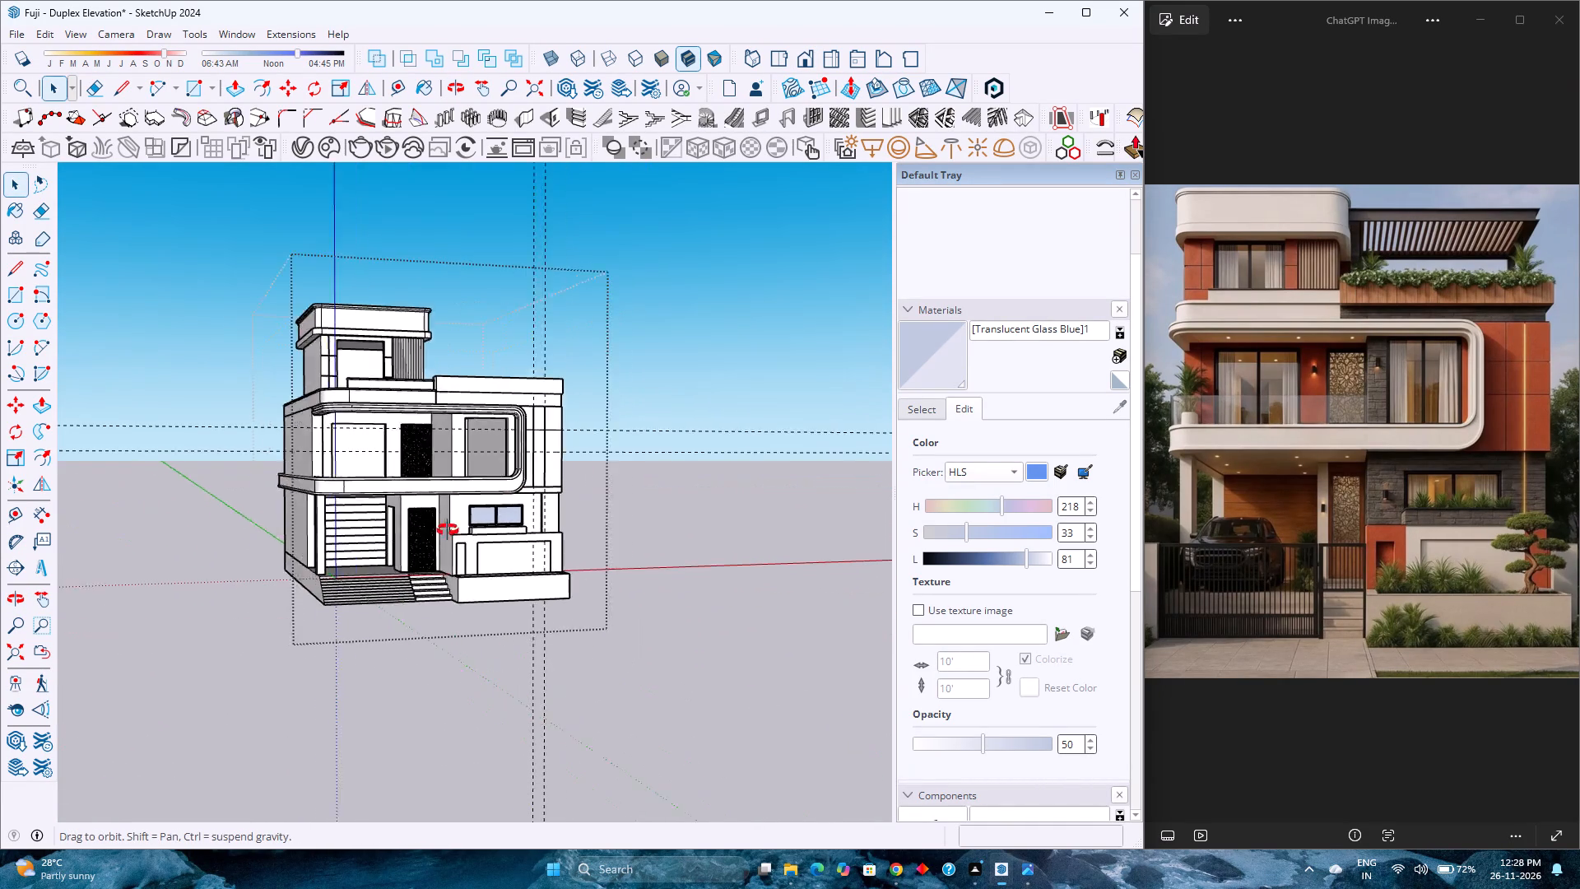
{"action": "middle_click_drag", "start_coordinate": [448, 530], "coordinate": [425, 530]}
{"action": "middle_click", "coordinate": [417, 530]}
{"action": "middle_click", "coordinate": [396, 530]}
{"action": "middle_click", "coordinate": [391, 530]}
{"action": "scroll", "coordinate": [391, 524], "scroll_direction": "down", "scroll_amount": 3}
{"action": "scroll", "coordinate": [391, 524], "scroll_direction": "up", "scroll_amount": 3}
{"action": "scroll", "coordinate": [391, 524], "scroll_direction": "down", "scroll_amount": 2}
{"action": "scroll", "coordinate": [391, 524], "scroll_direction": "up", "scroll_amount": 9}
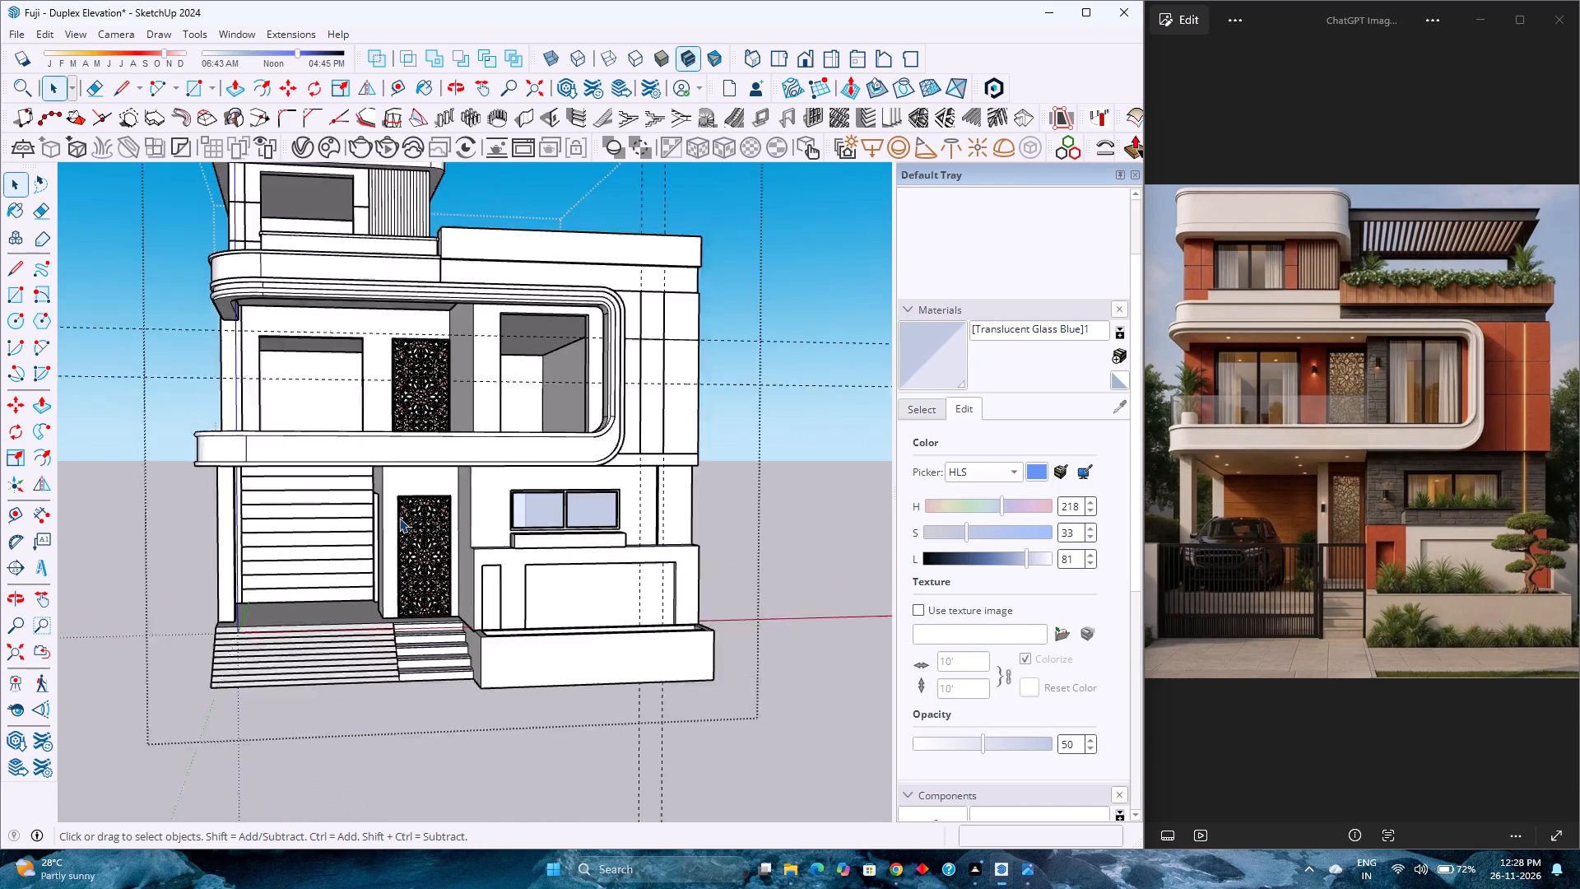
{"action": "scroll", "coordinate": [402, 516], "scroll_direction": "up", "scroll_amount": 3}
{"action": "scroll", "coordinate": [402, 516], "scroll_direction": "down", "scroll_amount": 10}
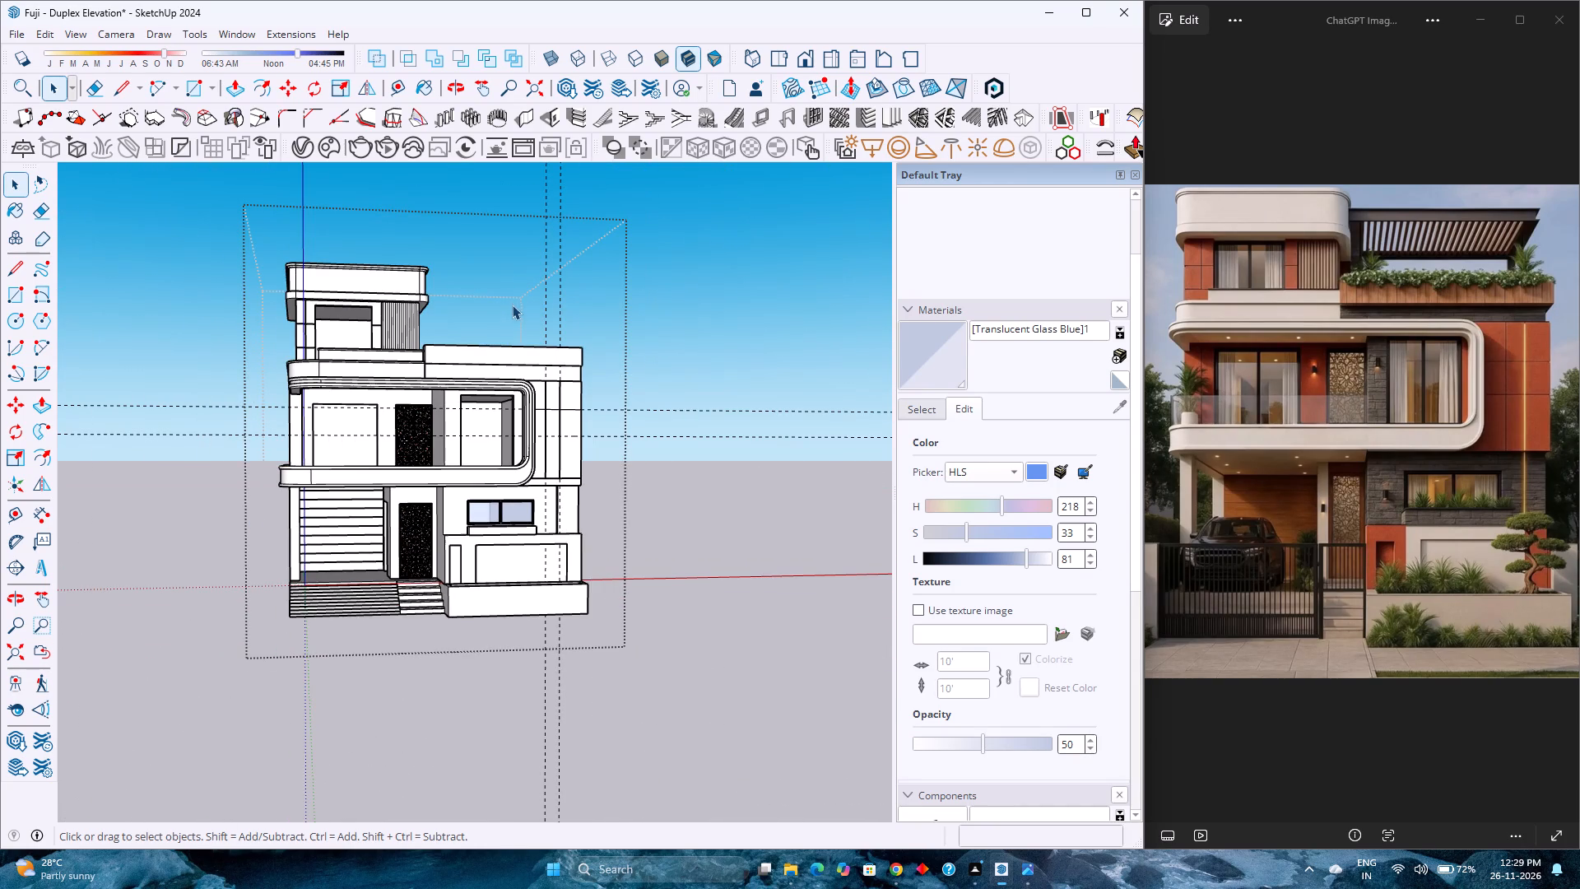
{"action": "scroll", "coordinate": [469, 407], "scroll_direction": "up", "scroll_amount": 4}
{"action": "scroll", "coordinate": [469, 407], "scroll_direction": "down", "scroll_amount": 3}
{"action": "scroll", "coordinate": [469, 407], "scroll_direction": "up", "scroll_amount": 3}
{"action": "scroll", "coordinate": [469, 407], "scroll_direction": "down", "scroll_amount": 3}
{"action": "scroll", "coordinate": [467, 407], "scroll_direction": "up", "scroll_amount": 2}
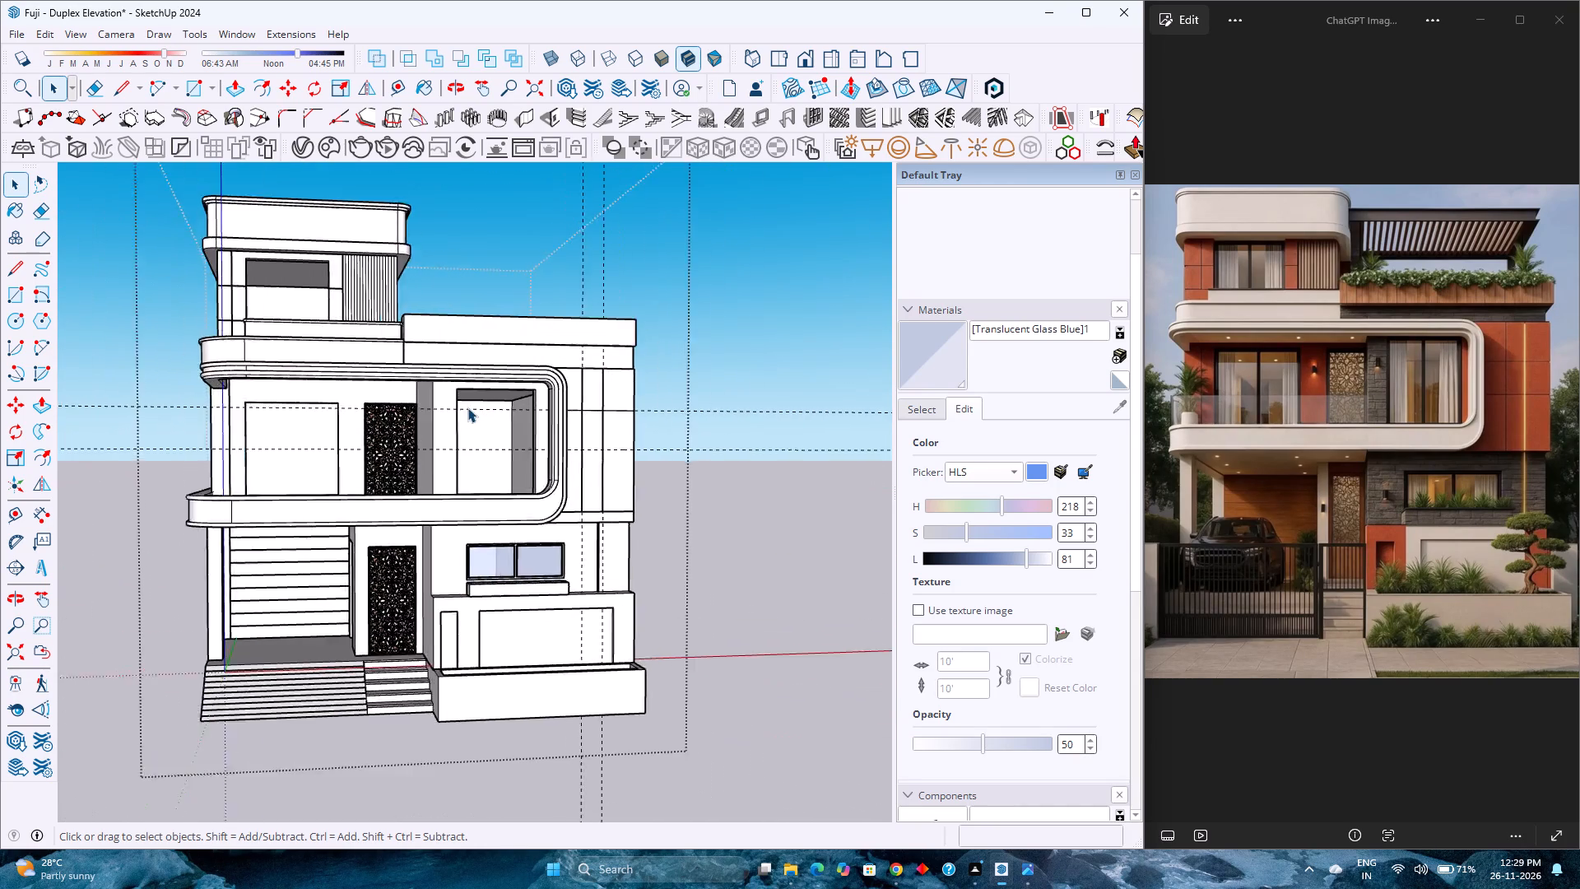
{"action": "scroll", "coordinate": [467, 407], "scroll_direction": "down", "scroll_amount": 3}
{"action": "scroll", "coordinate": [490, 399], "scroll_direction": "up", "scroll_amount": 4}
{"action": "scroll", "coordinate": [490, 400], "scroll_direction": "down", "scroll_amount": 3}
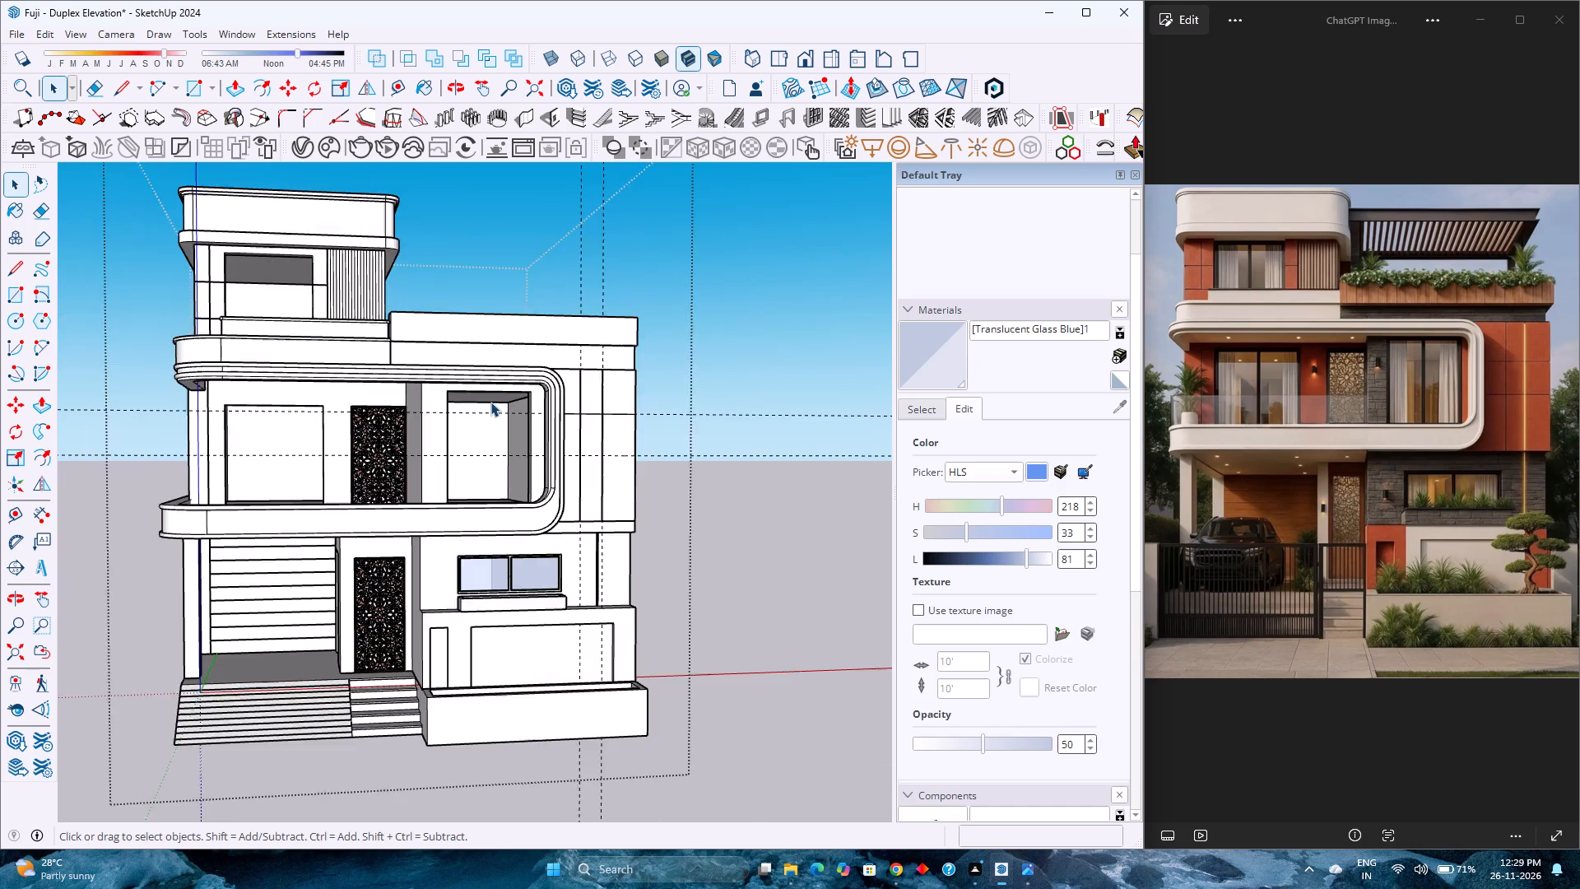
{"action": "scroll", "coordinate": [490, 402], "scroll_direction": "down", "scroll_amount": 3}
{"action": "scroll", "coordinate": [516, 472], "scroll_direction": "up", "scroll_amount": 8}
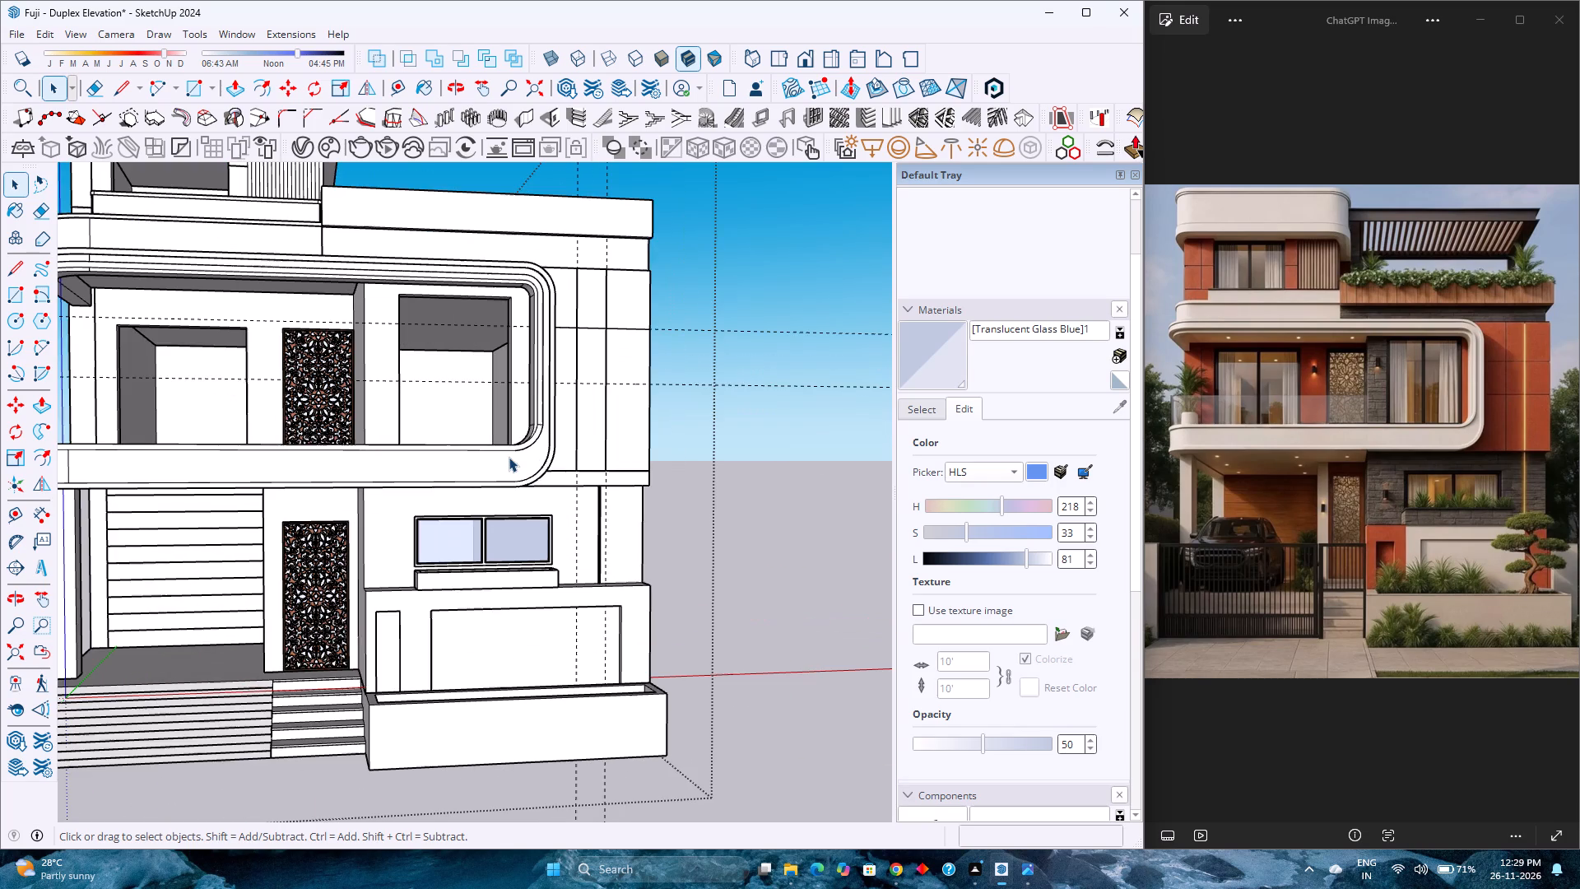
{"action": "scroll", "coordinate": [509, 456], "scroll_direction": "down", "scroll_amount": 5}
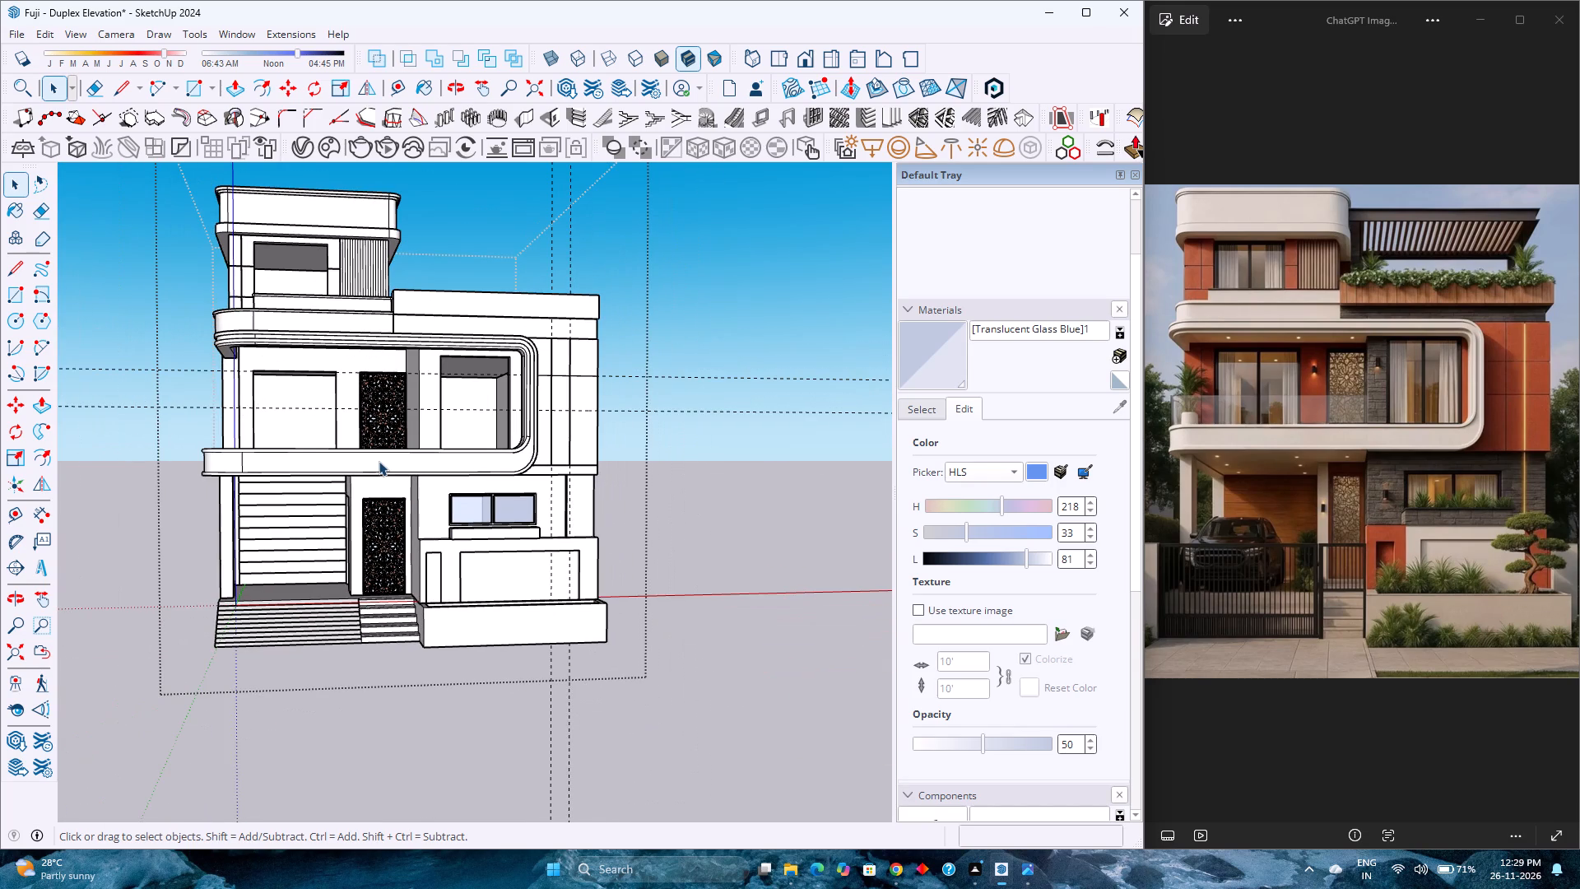
Examine the first-floor balcony band and the rounded lower corner of its frame up close.
{"action": "scroll", "coordinate": [325, 465], "scroll_direction": "up", "scroll_amount": 1}
{"action": "scroll", "coordinate": [214, 463], "scroll_direction": "up", "scroll_amount": 9}
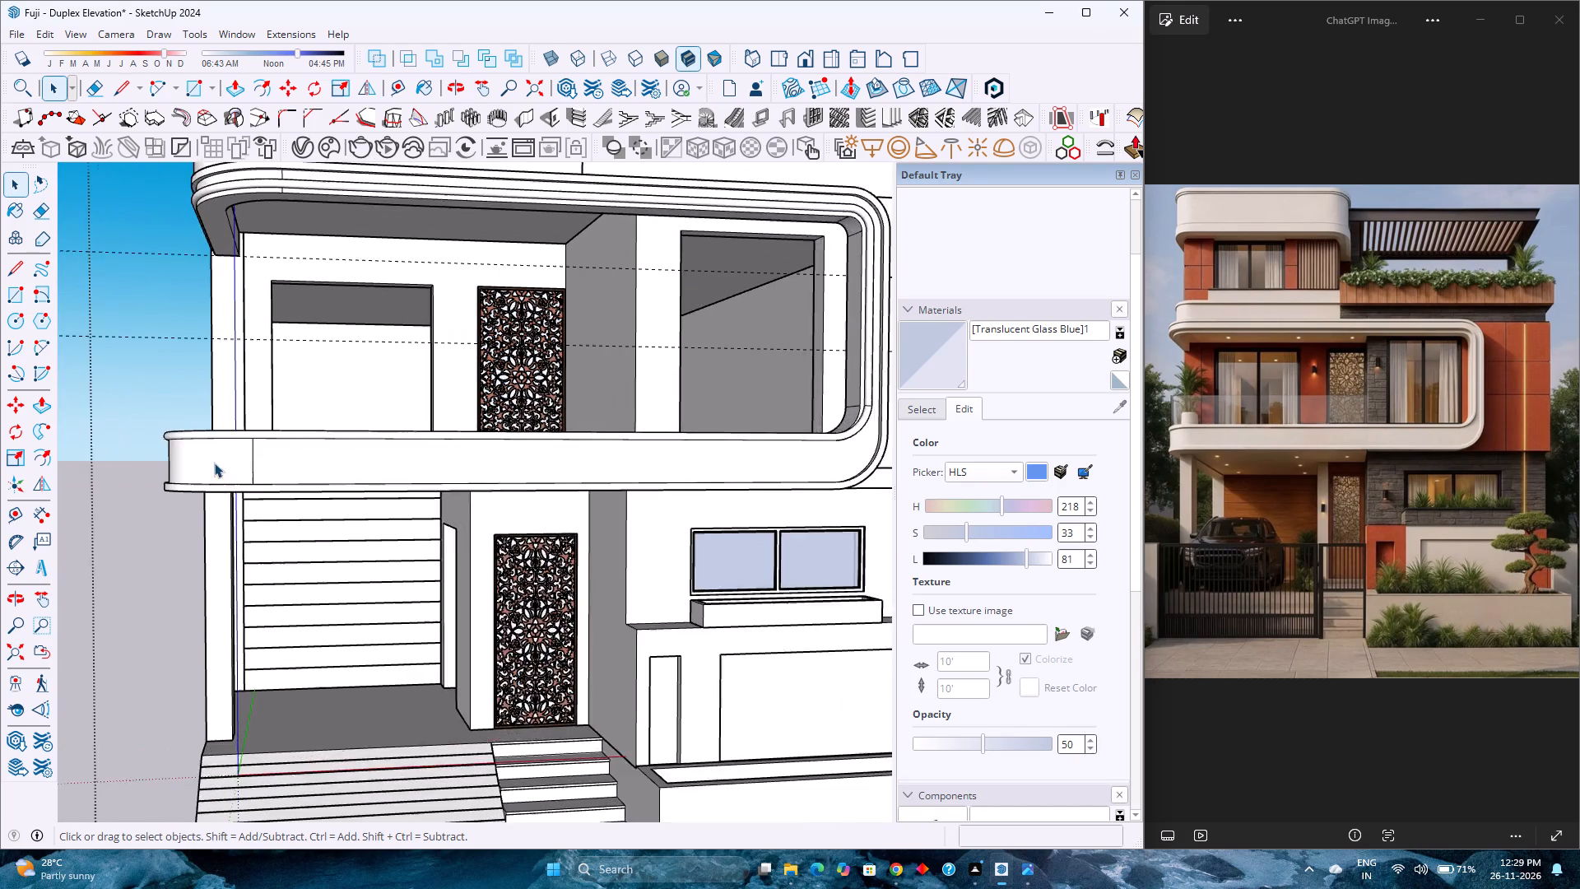
{"action": "middle_click_drag", "start_coordinate": [290, 460], "coordinate": [95, 431]}
{"action": "middle_click", "coordinate": [93, 432]}
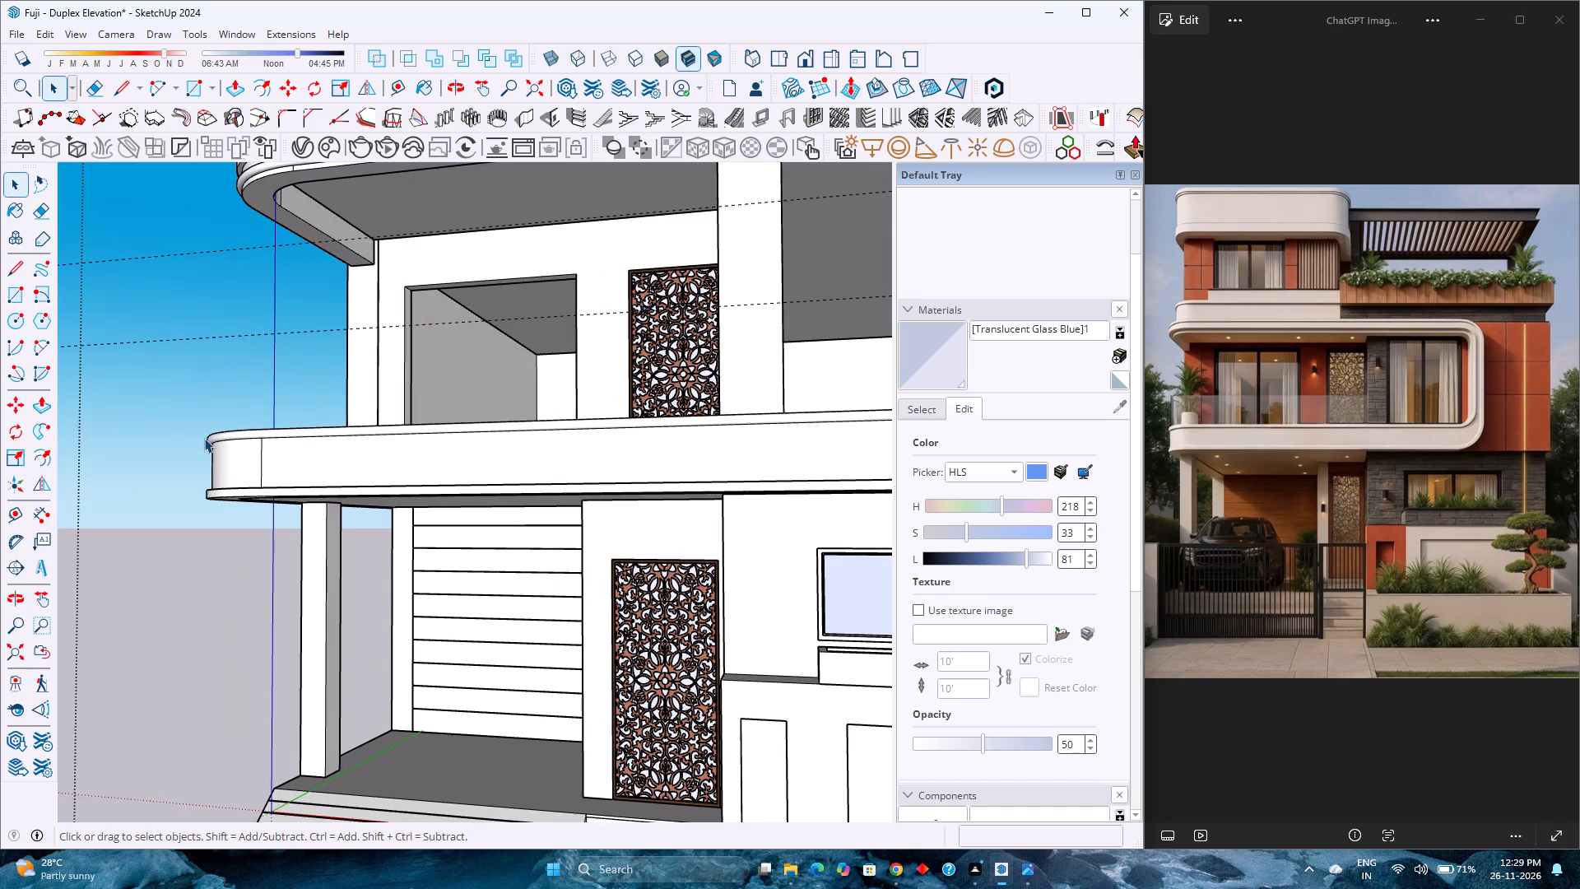
{"action": "scroll", "coordinate": [204, 438], "scroll_direction": "down", "scroll_amount": 7}
{"action": "scroll", "coordinate": [570, 422], "scroll_direction": "up", "scroll_amount": 6}
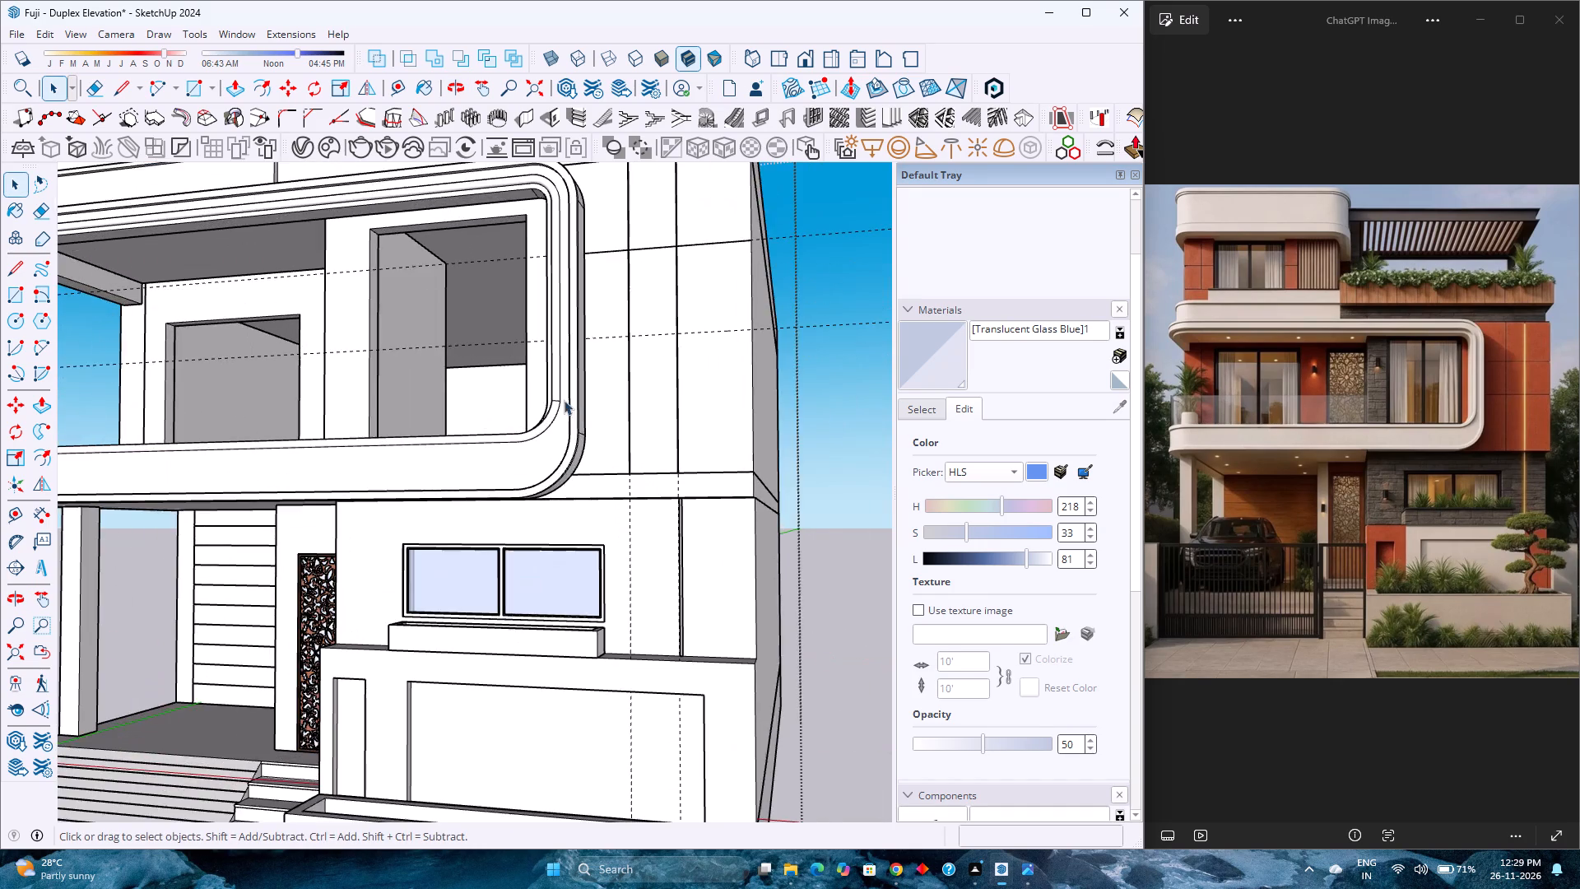
{"action": "scroll", "coordinate": [561, 400], "scroll_direction": "up", "scroll_amount": 3}
{"action": "middle_click_drag", "start_coordinate": [561, 400], "coordinate": [830, 657]}
{"action": "middle_click", "coordinate": [830, 657]}
{"action": "scroll", "coordinate": [527, 403], "scroll_direction": "up", "scroll_amount": 5}
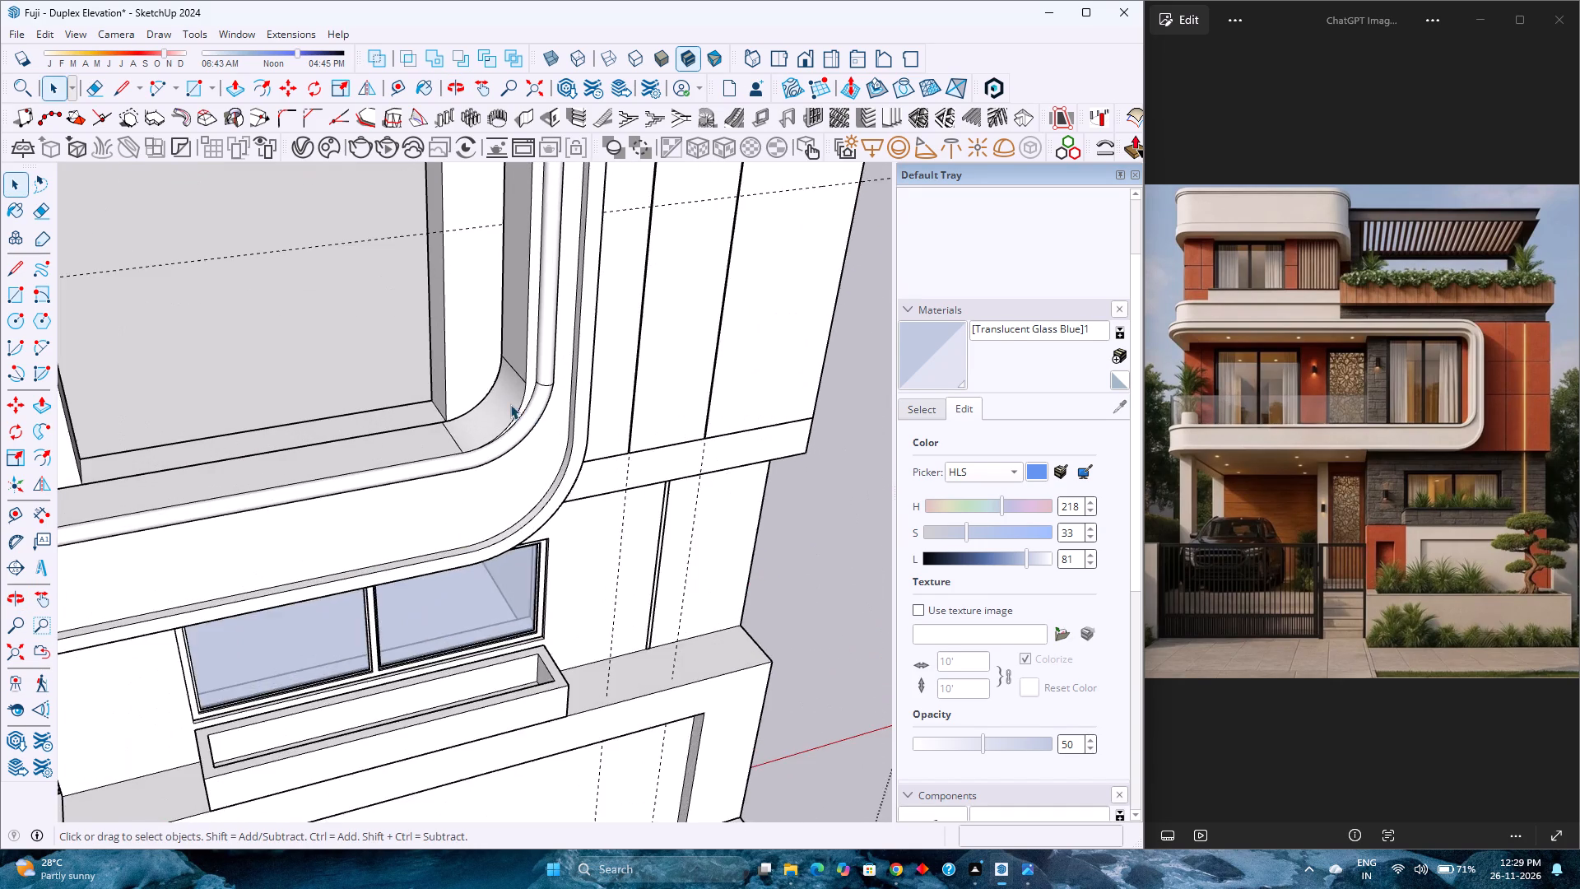
{"action": "scroll", "coordinate": [509, 404], "scroll_direction": "up", "scroll_amount": 8}
{"action": "left_click", "coordinate": [516, 389]}
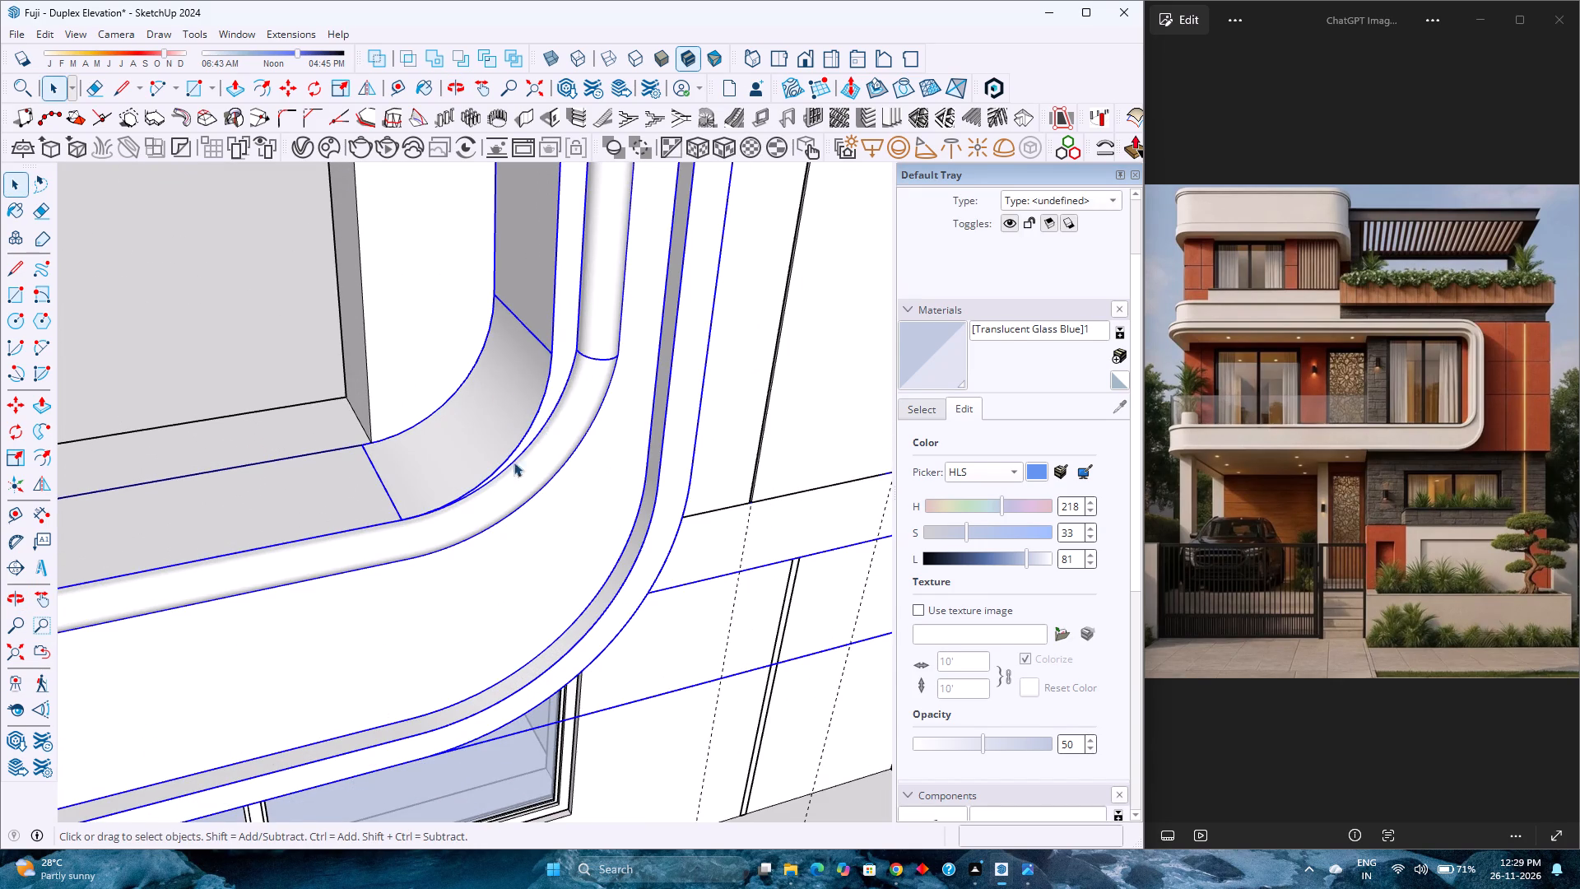
{"action": "scroll", "coordinate": [500, 458], "scroll_direction": "down", "scroll_amount": 16}
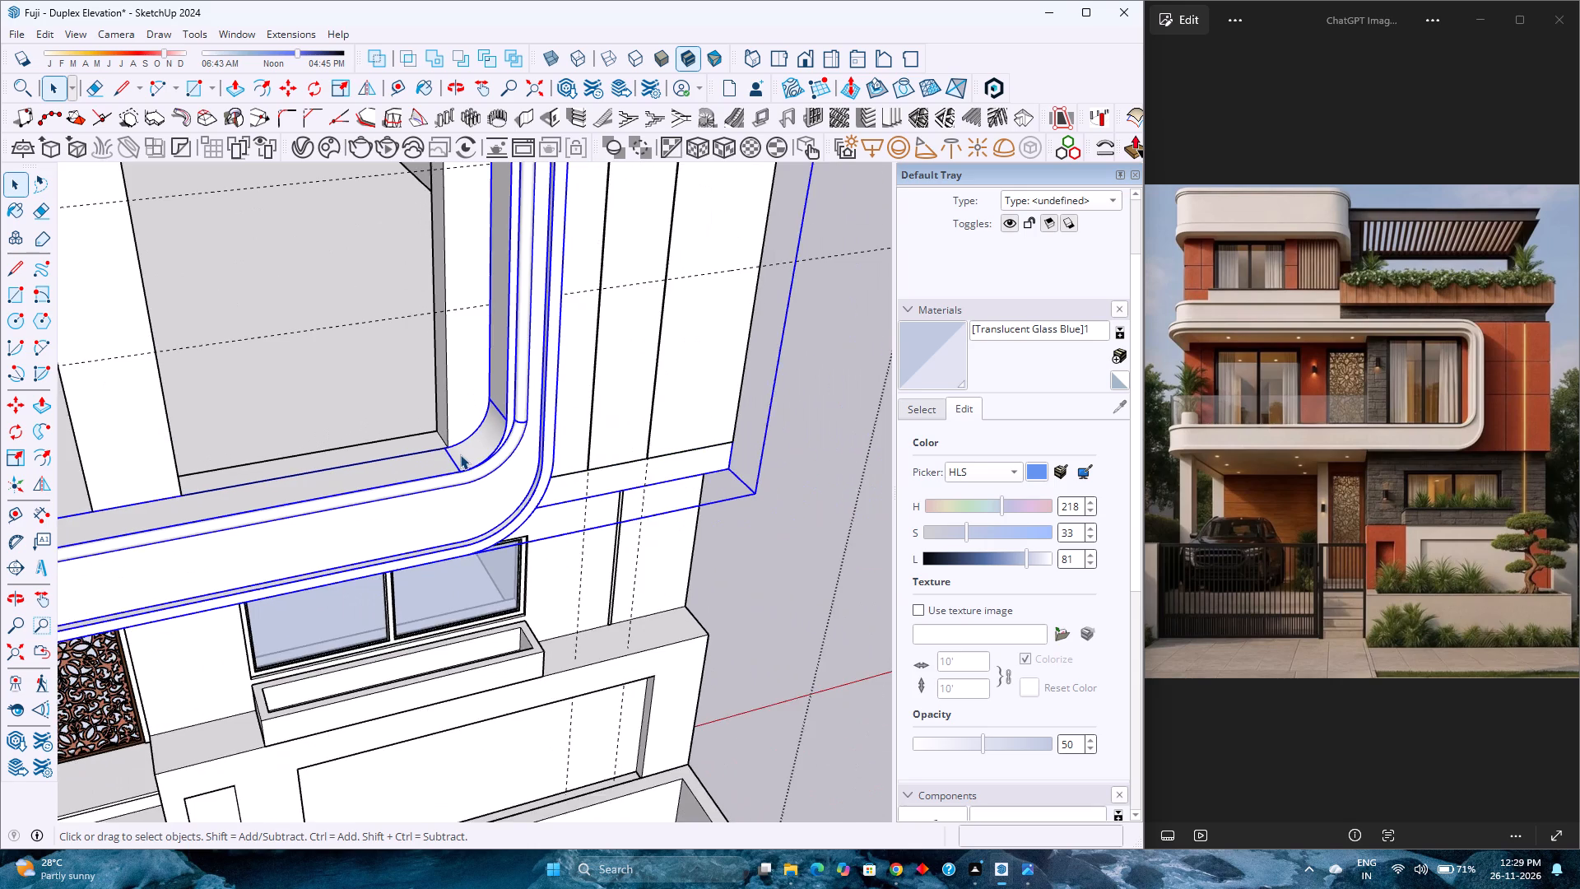
{"action": "scroll", "coordinate": [459, 454], "scroll_direction": "down", "scroll_amount": 13}
{"action": "left_click", "coordinate": [641, 528]}
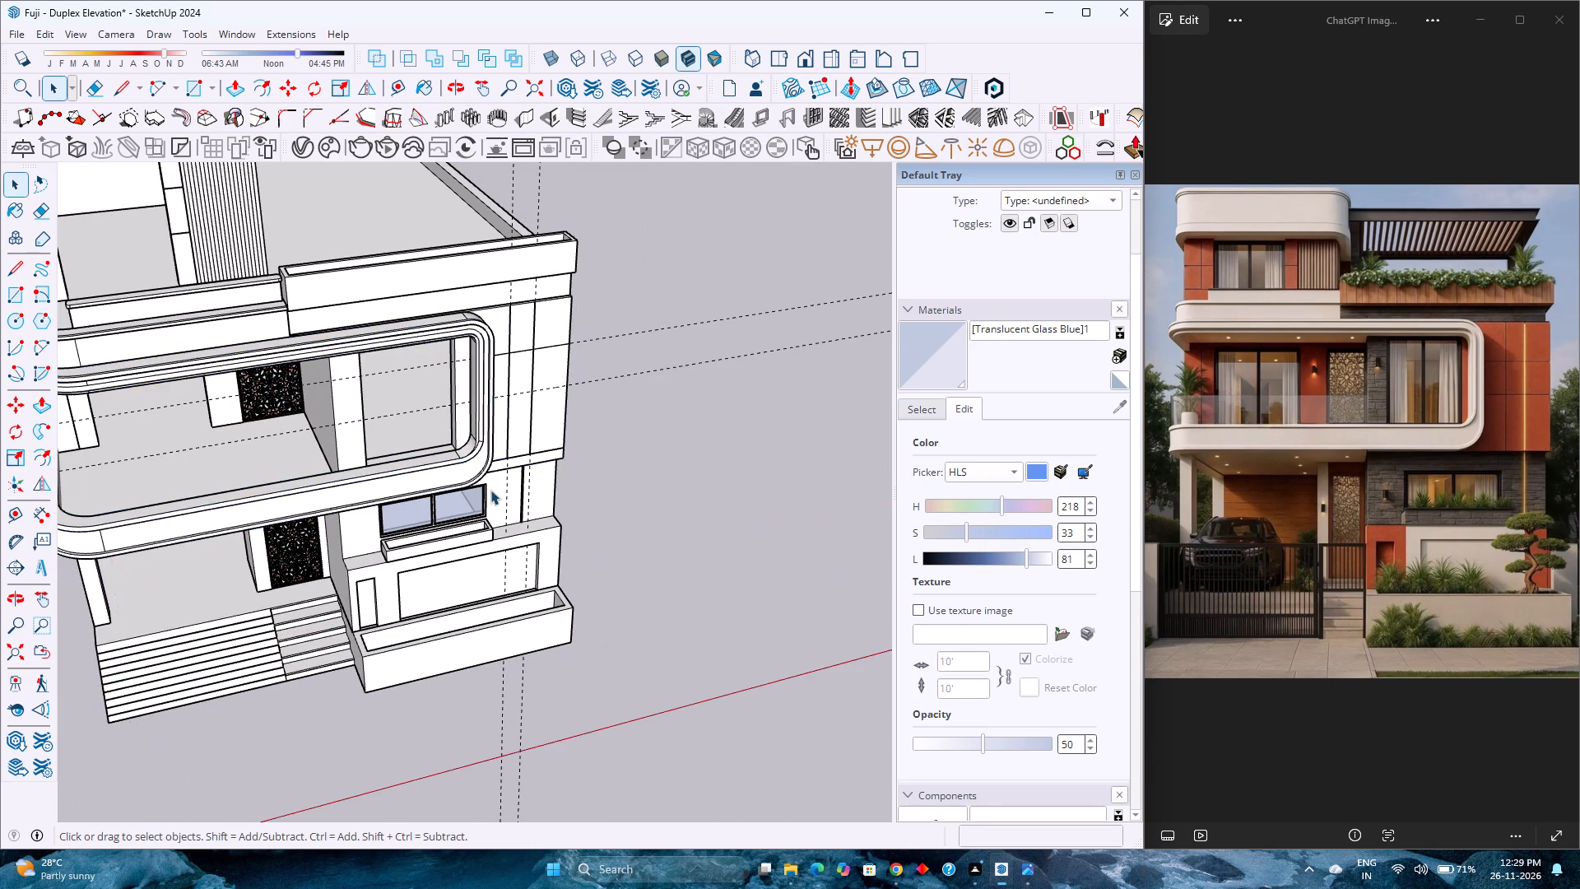
Examine the facade and side walls from angled views, returning to the front view fitted to the whole model.
{"action": "middle_click_drag", "start_coordinate": [405, 485], "coordinate": [430, 338]}
{"action": "scroll", "coordinate": [433, 339], "scroll_direction": "down", "scroll_amount": 4}
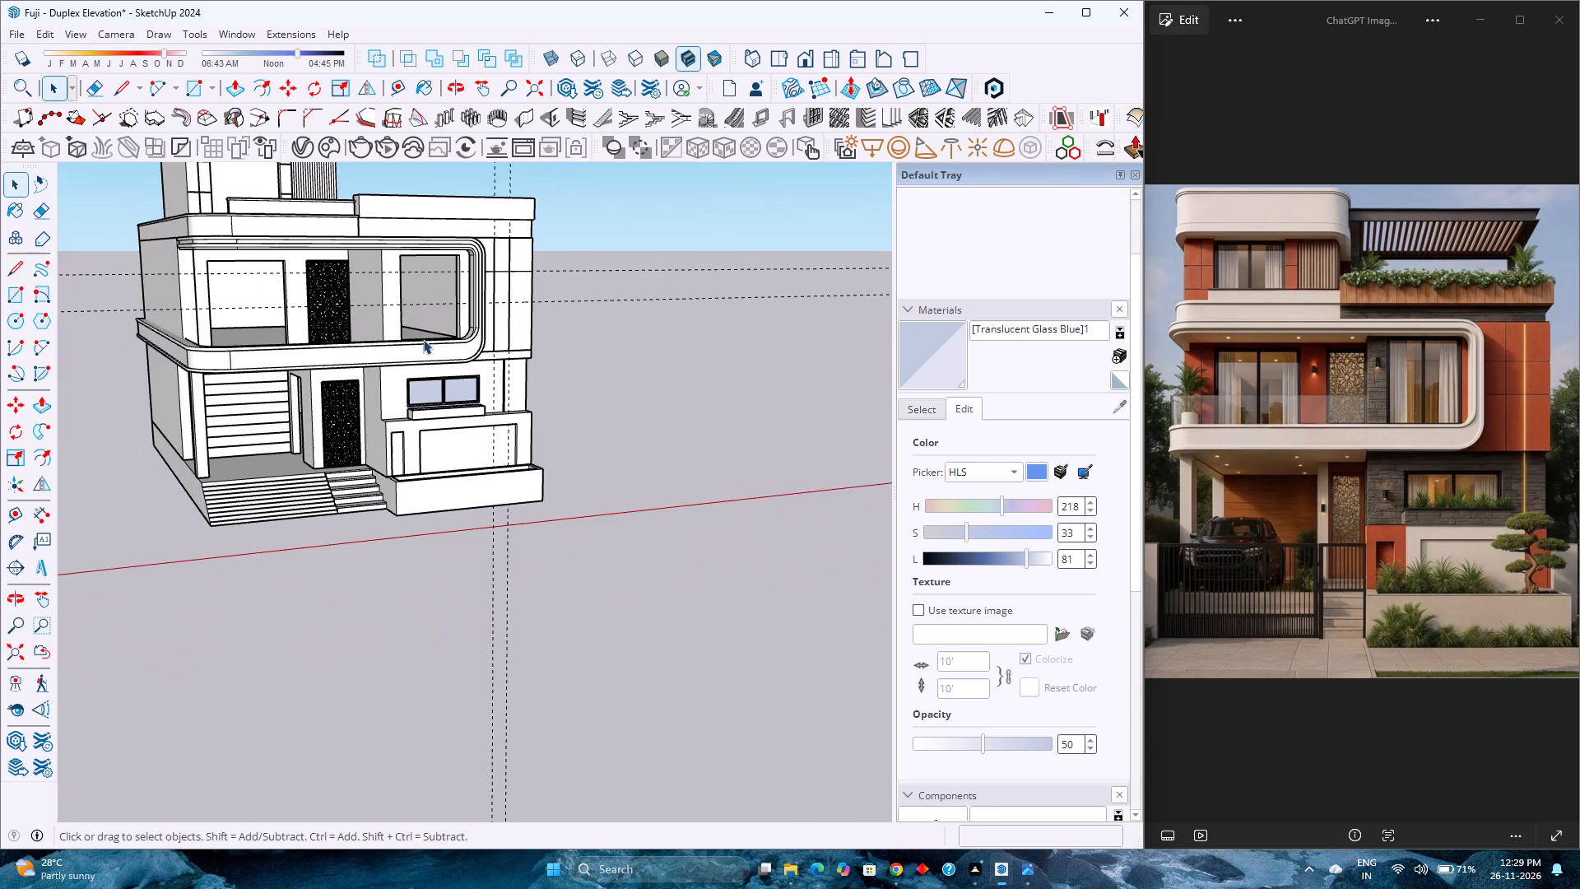
{"action": "middle_click_drag", "start_coordinate": [243, 338], "coordinate": [678, 342]}
{"action": "middle_click_drag", "start_coordinate": [666, 361], "coordinate": [360, 381]}
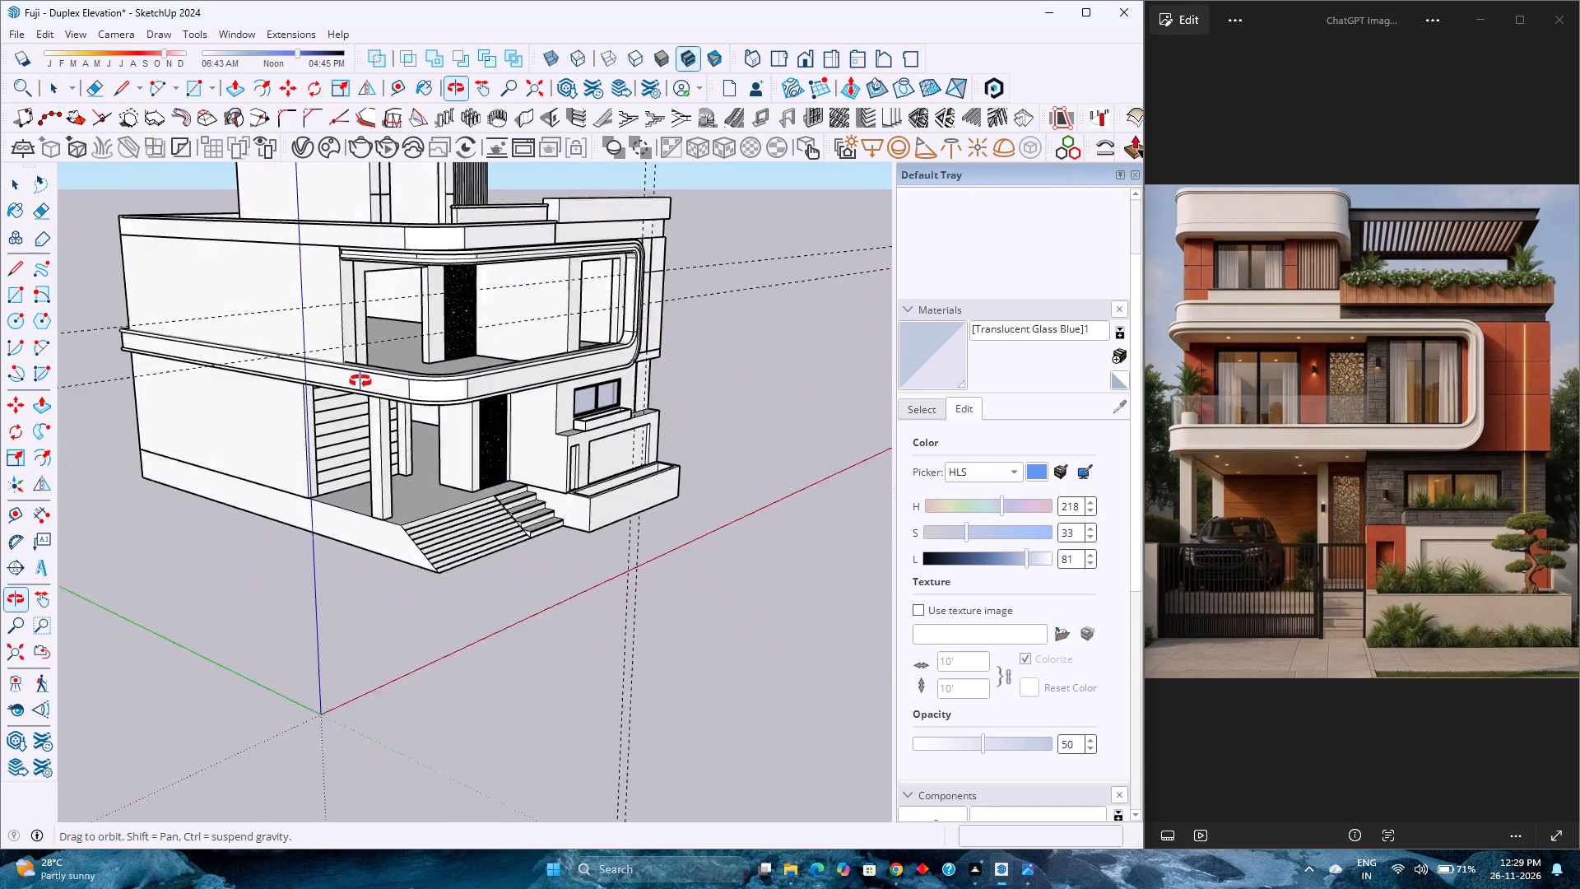
{"action": "middle_click_drag", "start_coordinate": [360, 381], "coordinate": [54, 369]}
{"action": "middle_click", "coordinate": [53, 369]}
{"action": "scroll", "coordinate": [174, 375], "scroll_direction": "down", "scroll_amount": 4}
{"action": "left_click", "coordinate": [17, 654]}
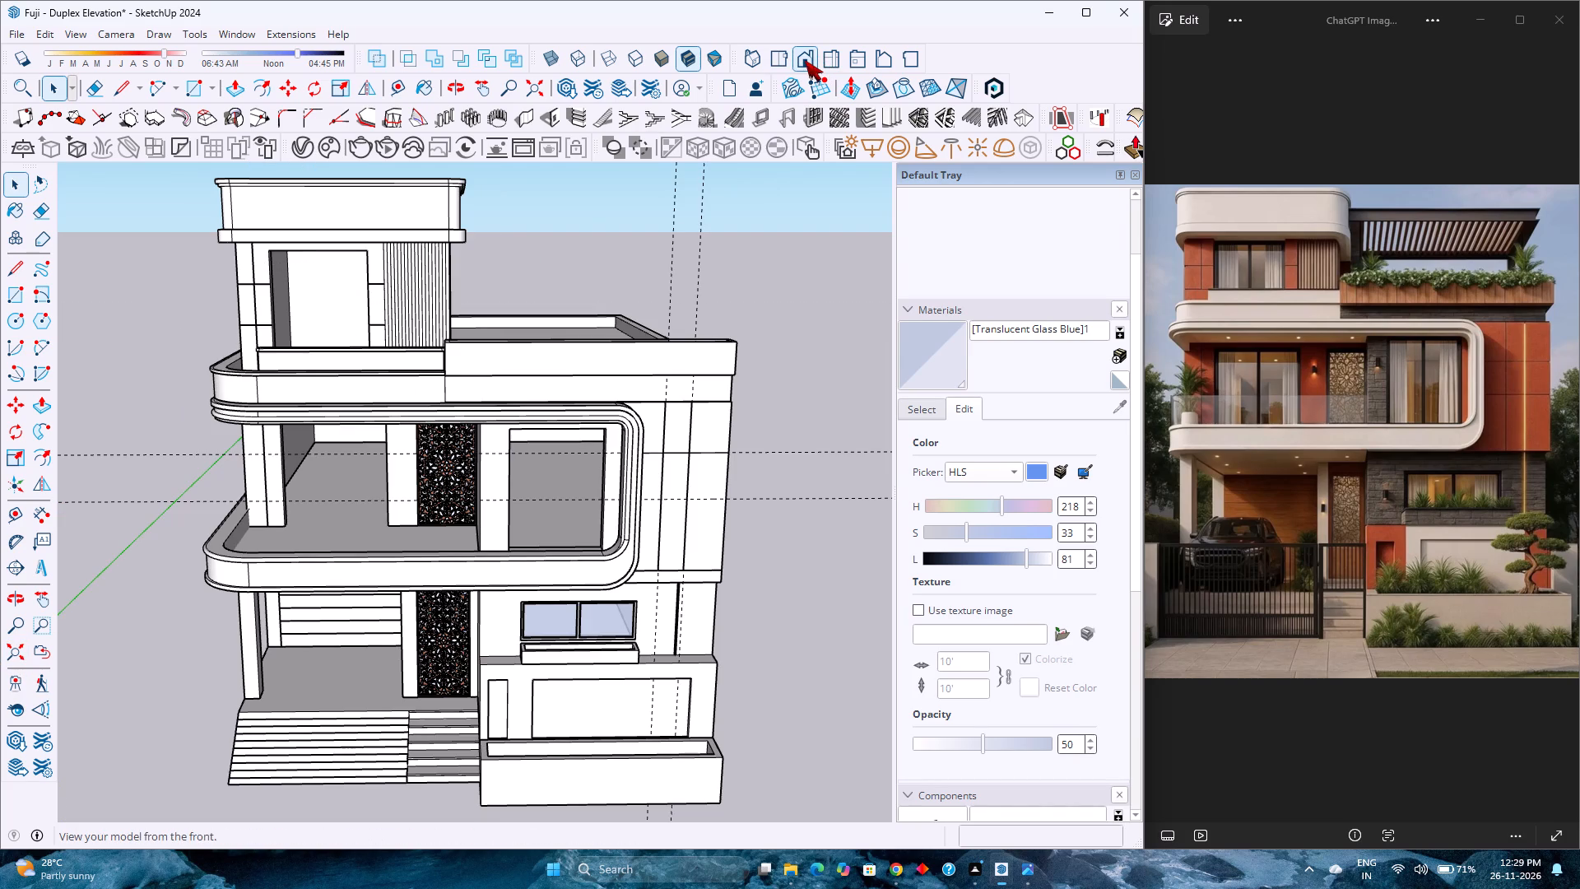
{"action": "left_click", "coordinate": [805, 60]}
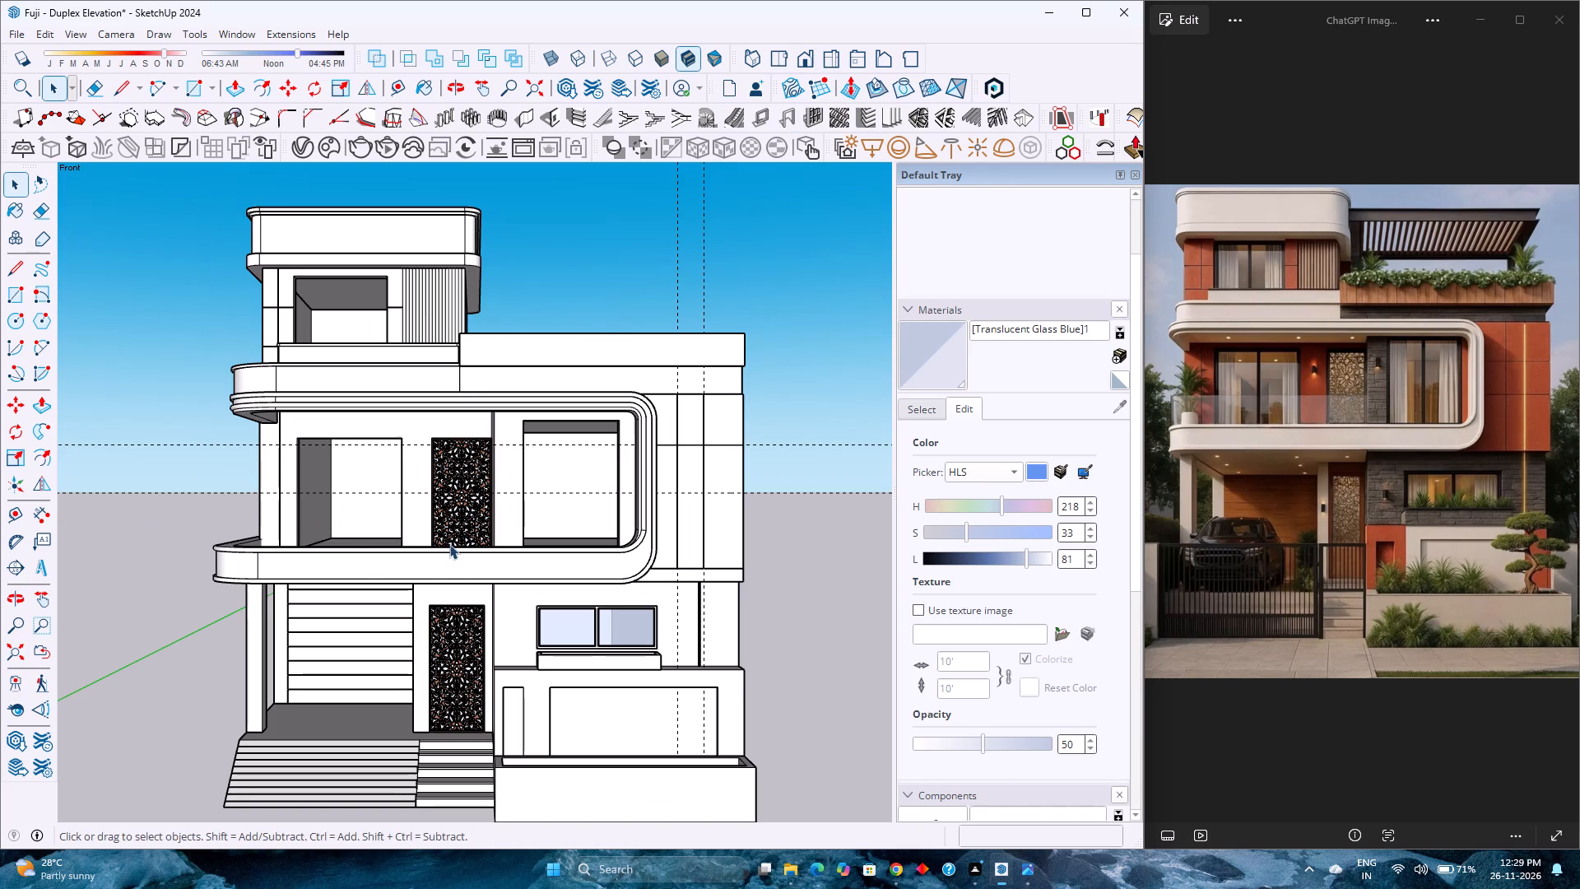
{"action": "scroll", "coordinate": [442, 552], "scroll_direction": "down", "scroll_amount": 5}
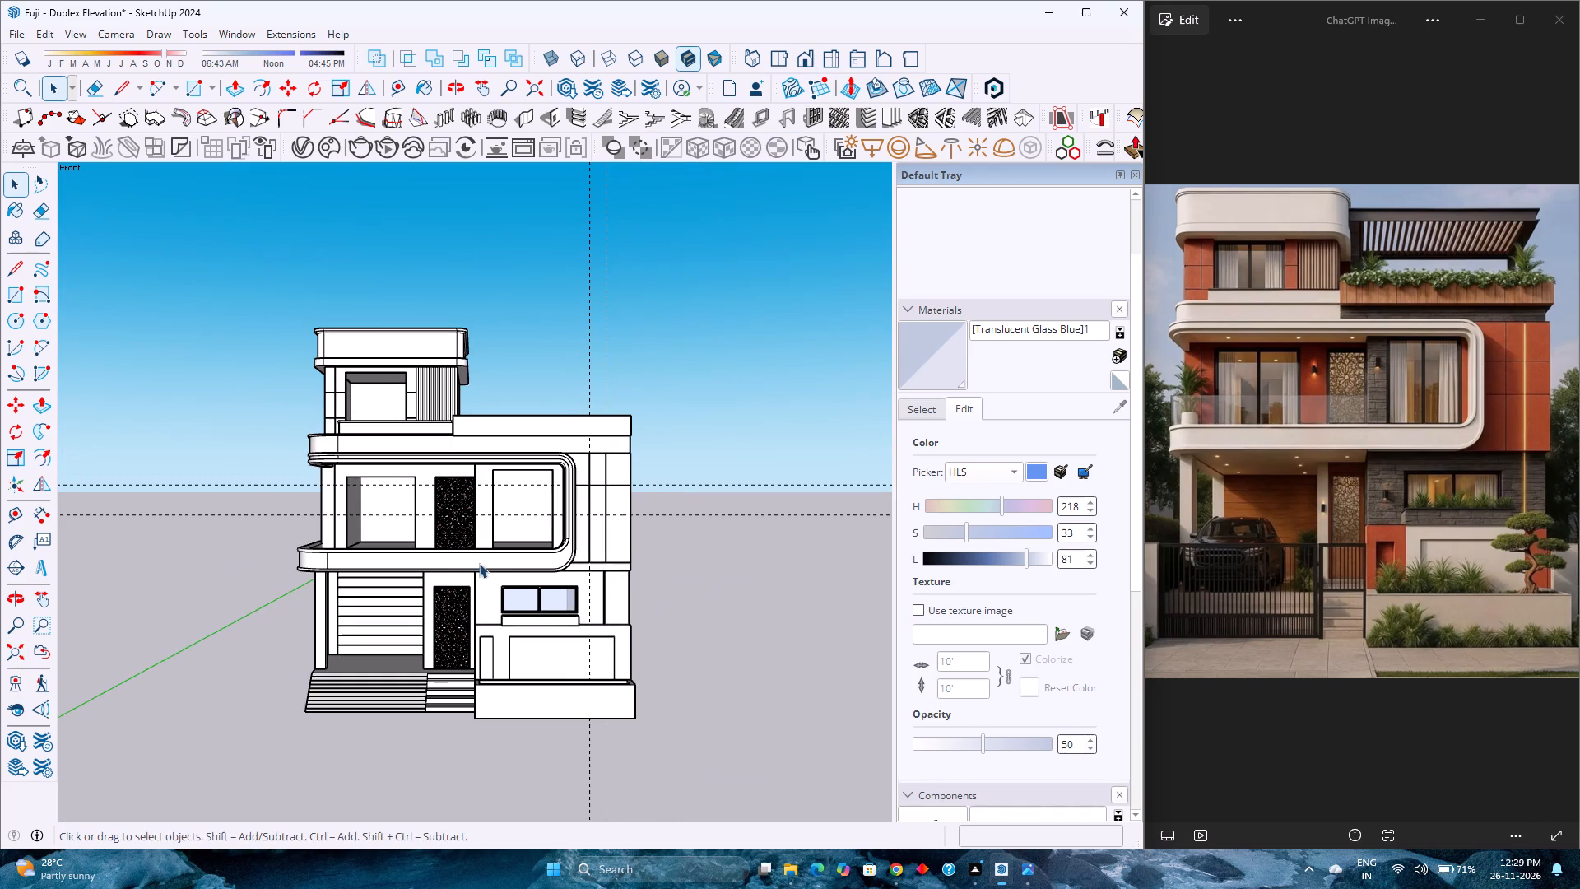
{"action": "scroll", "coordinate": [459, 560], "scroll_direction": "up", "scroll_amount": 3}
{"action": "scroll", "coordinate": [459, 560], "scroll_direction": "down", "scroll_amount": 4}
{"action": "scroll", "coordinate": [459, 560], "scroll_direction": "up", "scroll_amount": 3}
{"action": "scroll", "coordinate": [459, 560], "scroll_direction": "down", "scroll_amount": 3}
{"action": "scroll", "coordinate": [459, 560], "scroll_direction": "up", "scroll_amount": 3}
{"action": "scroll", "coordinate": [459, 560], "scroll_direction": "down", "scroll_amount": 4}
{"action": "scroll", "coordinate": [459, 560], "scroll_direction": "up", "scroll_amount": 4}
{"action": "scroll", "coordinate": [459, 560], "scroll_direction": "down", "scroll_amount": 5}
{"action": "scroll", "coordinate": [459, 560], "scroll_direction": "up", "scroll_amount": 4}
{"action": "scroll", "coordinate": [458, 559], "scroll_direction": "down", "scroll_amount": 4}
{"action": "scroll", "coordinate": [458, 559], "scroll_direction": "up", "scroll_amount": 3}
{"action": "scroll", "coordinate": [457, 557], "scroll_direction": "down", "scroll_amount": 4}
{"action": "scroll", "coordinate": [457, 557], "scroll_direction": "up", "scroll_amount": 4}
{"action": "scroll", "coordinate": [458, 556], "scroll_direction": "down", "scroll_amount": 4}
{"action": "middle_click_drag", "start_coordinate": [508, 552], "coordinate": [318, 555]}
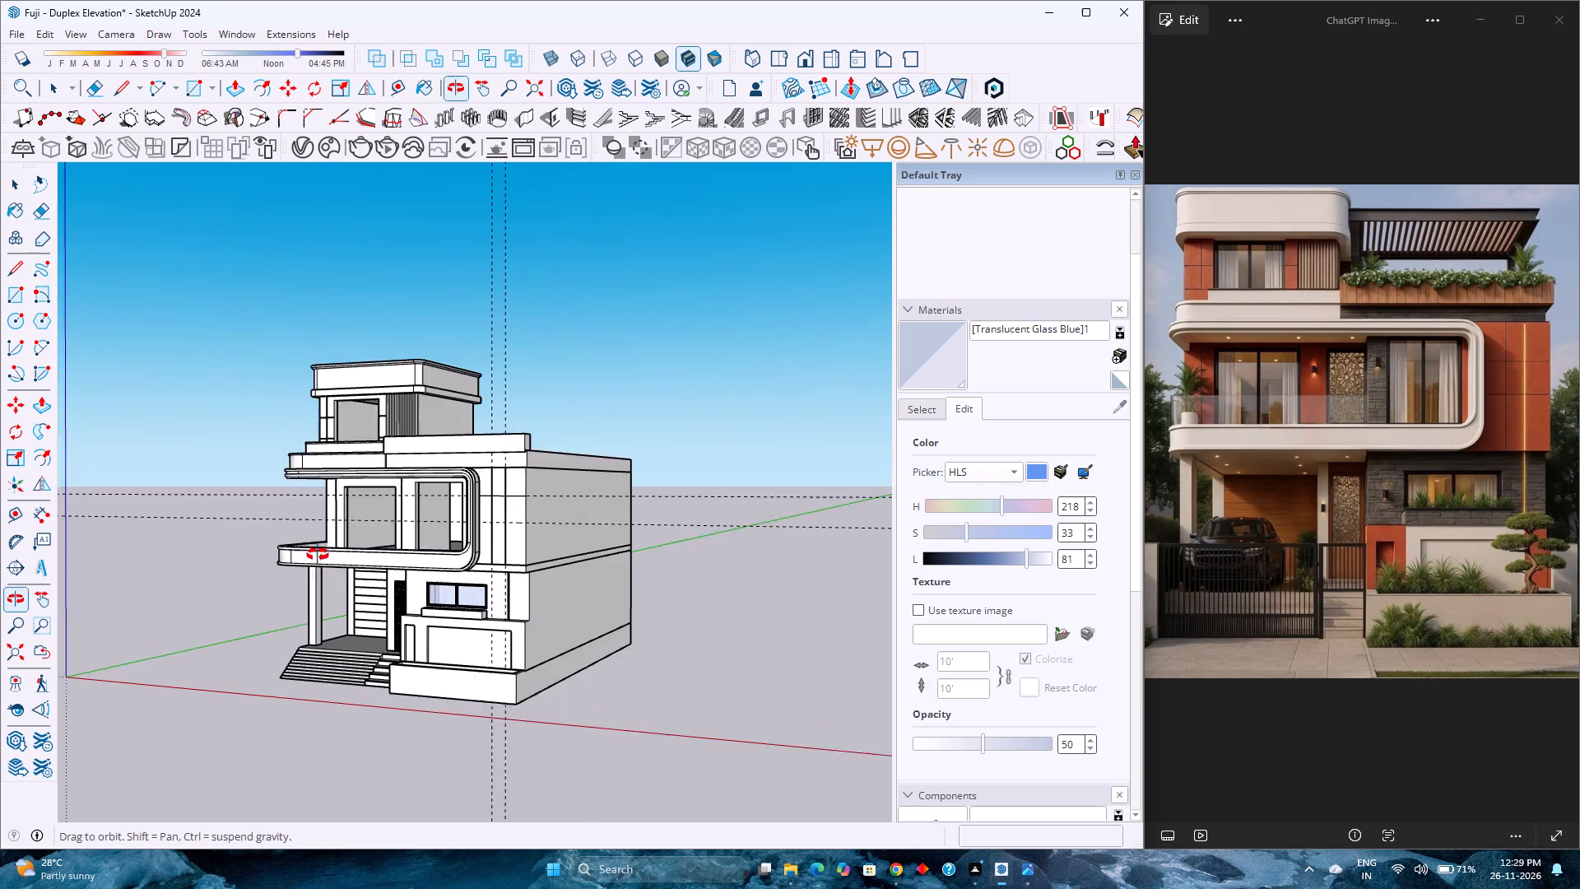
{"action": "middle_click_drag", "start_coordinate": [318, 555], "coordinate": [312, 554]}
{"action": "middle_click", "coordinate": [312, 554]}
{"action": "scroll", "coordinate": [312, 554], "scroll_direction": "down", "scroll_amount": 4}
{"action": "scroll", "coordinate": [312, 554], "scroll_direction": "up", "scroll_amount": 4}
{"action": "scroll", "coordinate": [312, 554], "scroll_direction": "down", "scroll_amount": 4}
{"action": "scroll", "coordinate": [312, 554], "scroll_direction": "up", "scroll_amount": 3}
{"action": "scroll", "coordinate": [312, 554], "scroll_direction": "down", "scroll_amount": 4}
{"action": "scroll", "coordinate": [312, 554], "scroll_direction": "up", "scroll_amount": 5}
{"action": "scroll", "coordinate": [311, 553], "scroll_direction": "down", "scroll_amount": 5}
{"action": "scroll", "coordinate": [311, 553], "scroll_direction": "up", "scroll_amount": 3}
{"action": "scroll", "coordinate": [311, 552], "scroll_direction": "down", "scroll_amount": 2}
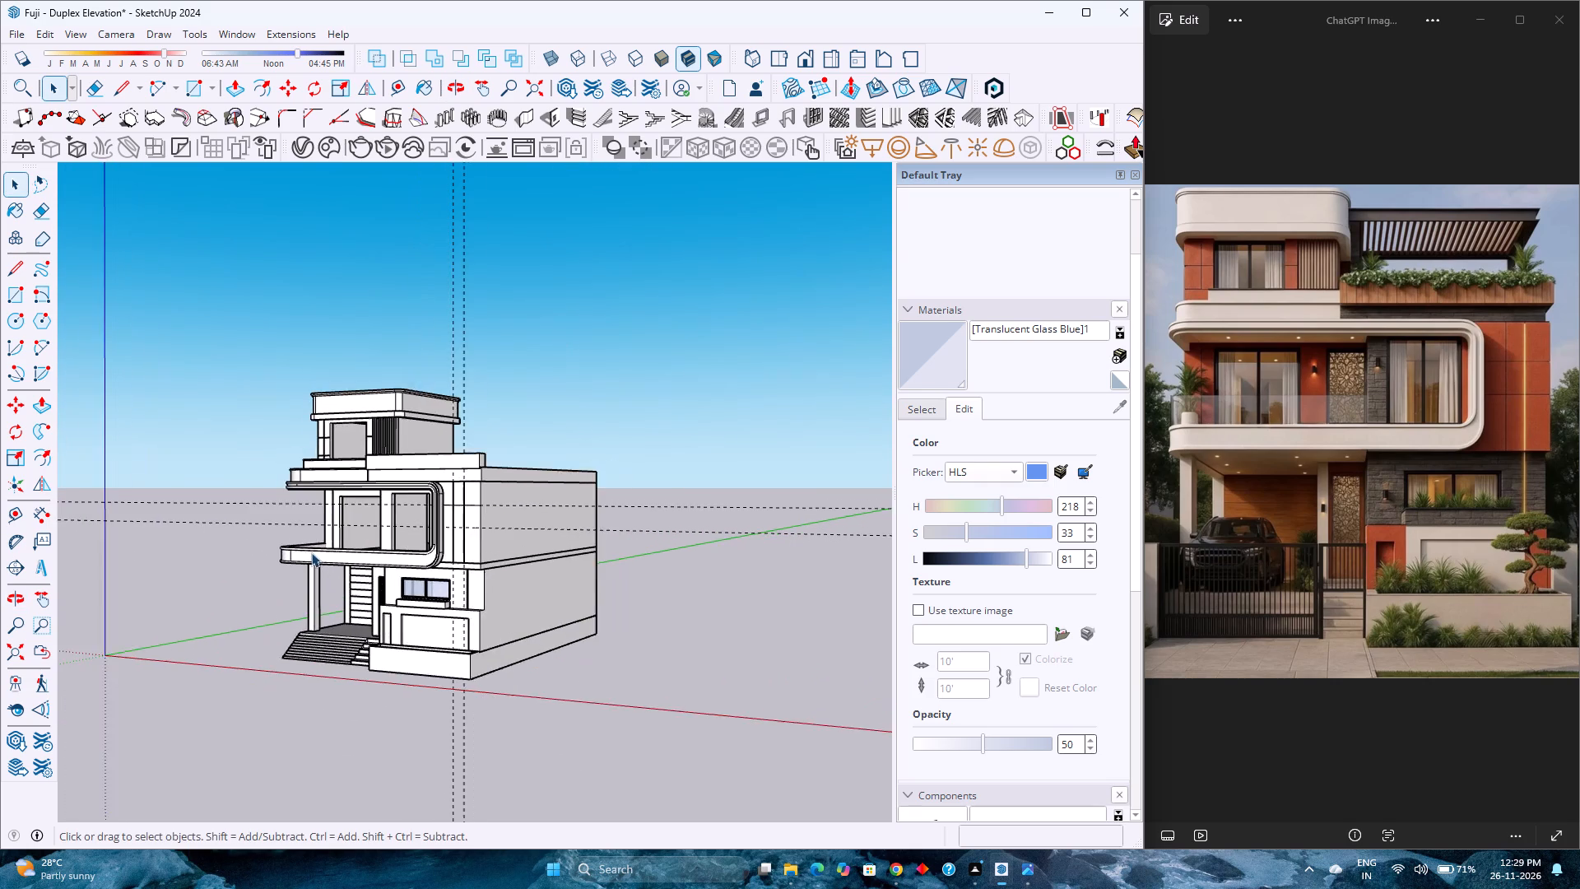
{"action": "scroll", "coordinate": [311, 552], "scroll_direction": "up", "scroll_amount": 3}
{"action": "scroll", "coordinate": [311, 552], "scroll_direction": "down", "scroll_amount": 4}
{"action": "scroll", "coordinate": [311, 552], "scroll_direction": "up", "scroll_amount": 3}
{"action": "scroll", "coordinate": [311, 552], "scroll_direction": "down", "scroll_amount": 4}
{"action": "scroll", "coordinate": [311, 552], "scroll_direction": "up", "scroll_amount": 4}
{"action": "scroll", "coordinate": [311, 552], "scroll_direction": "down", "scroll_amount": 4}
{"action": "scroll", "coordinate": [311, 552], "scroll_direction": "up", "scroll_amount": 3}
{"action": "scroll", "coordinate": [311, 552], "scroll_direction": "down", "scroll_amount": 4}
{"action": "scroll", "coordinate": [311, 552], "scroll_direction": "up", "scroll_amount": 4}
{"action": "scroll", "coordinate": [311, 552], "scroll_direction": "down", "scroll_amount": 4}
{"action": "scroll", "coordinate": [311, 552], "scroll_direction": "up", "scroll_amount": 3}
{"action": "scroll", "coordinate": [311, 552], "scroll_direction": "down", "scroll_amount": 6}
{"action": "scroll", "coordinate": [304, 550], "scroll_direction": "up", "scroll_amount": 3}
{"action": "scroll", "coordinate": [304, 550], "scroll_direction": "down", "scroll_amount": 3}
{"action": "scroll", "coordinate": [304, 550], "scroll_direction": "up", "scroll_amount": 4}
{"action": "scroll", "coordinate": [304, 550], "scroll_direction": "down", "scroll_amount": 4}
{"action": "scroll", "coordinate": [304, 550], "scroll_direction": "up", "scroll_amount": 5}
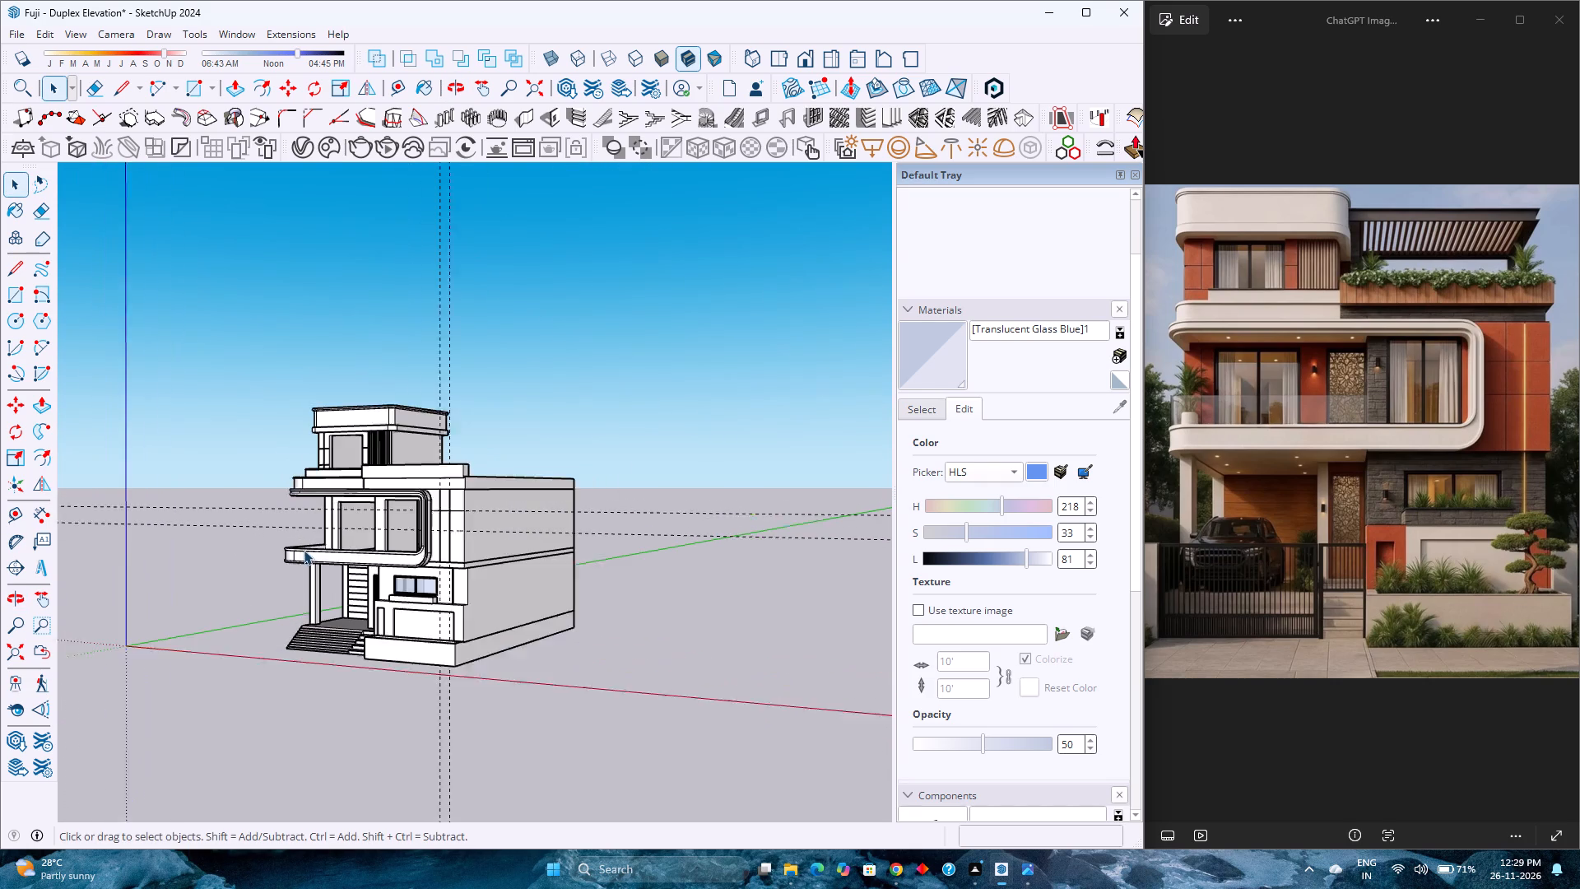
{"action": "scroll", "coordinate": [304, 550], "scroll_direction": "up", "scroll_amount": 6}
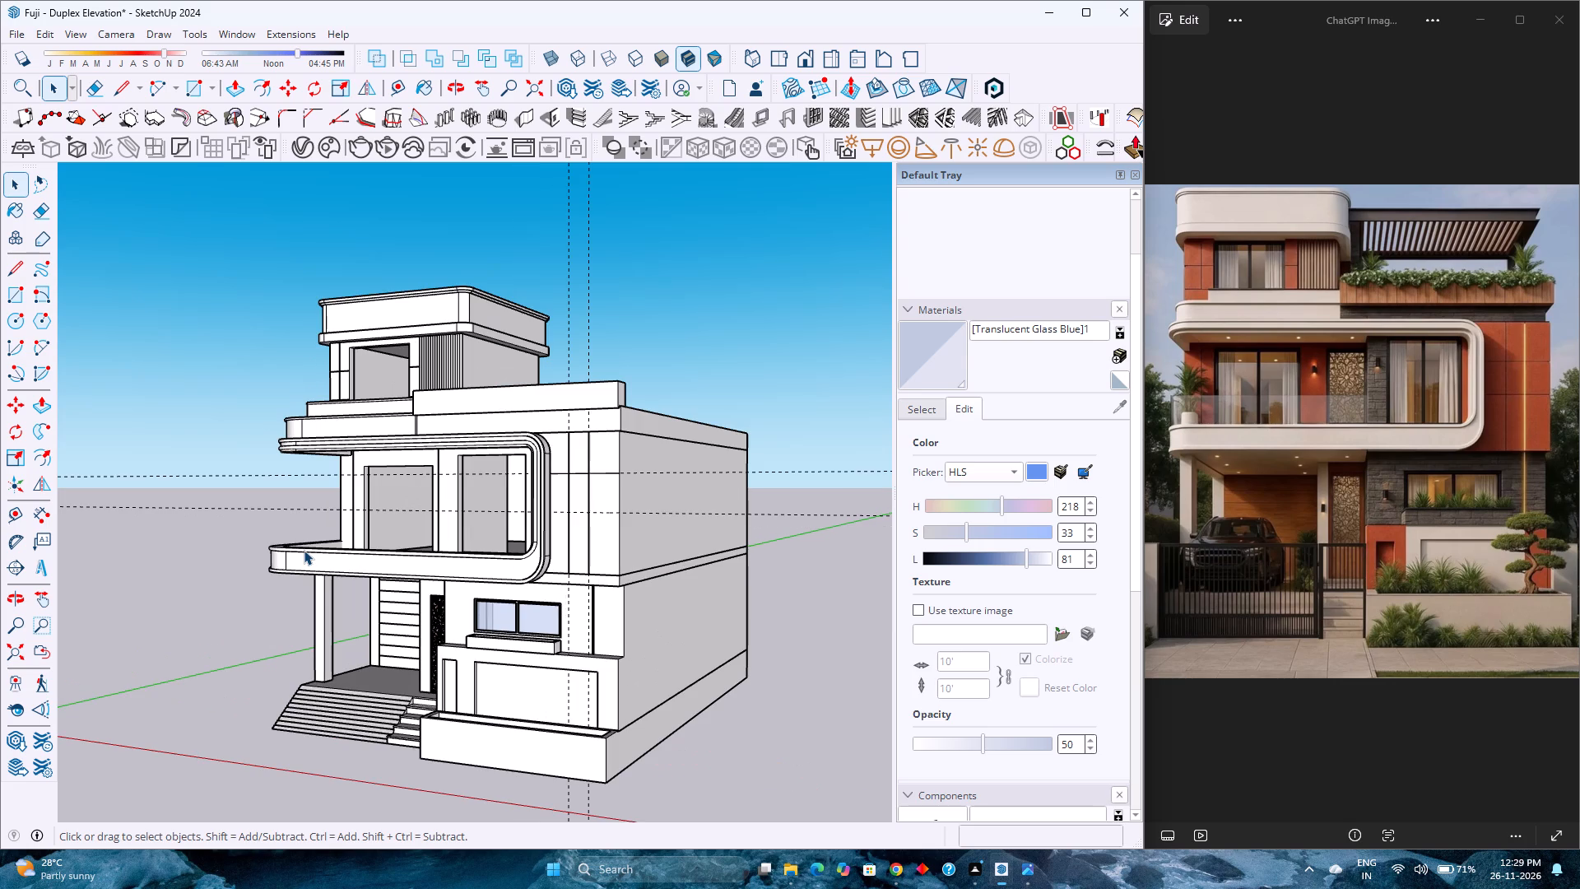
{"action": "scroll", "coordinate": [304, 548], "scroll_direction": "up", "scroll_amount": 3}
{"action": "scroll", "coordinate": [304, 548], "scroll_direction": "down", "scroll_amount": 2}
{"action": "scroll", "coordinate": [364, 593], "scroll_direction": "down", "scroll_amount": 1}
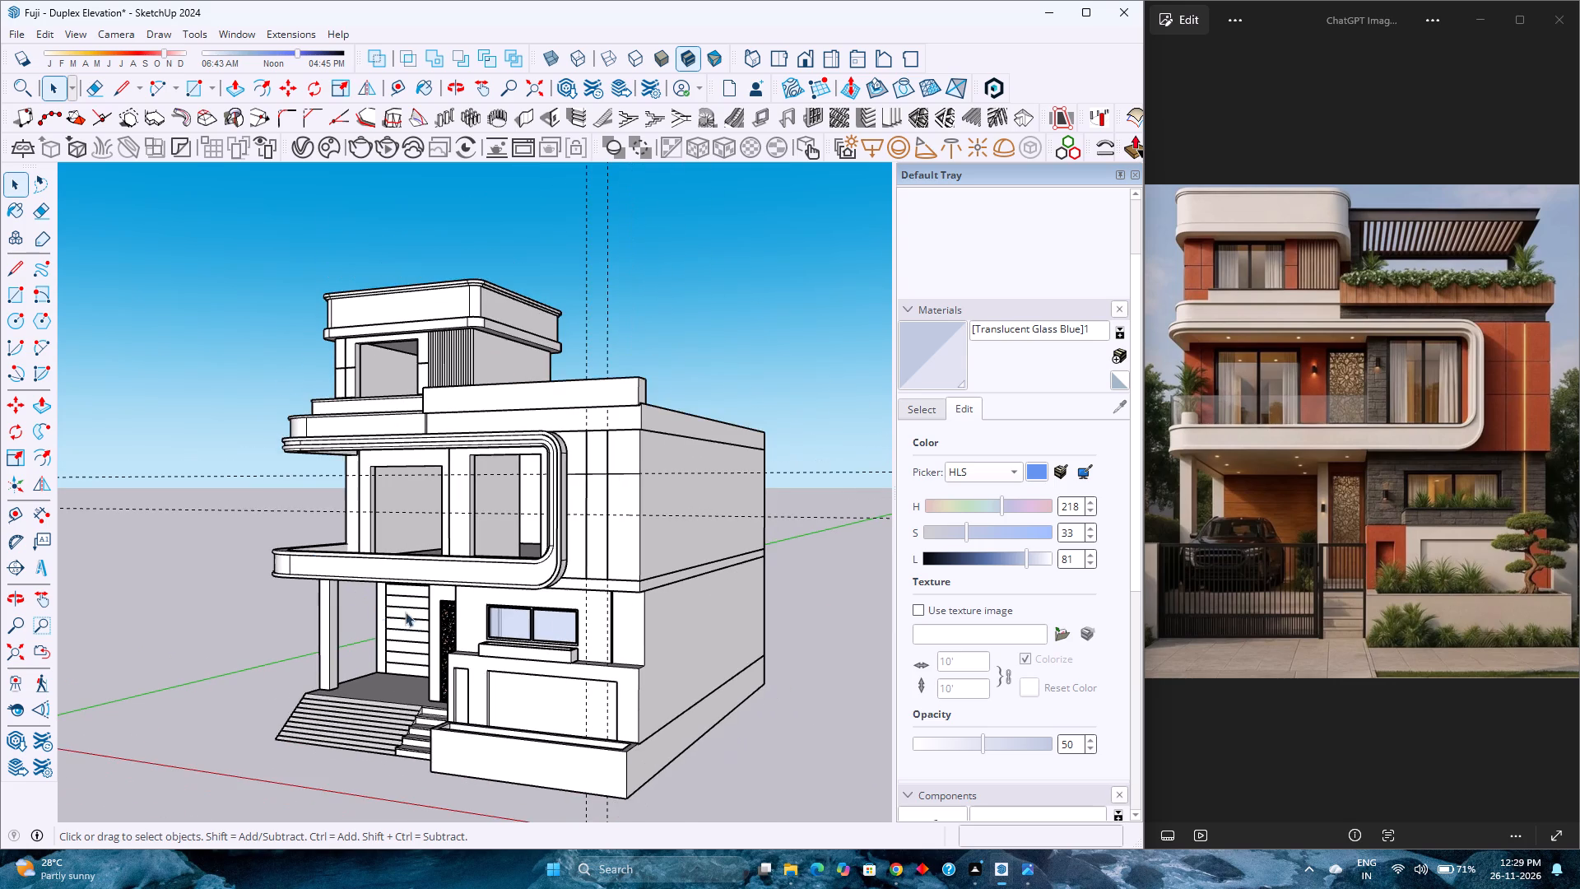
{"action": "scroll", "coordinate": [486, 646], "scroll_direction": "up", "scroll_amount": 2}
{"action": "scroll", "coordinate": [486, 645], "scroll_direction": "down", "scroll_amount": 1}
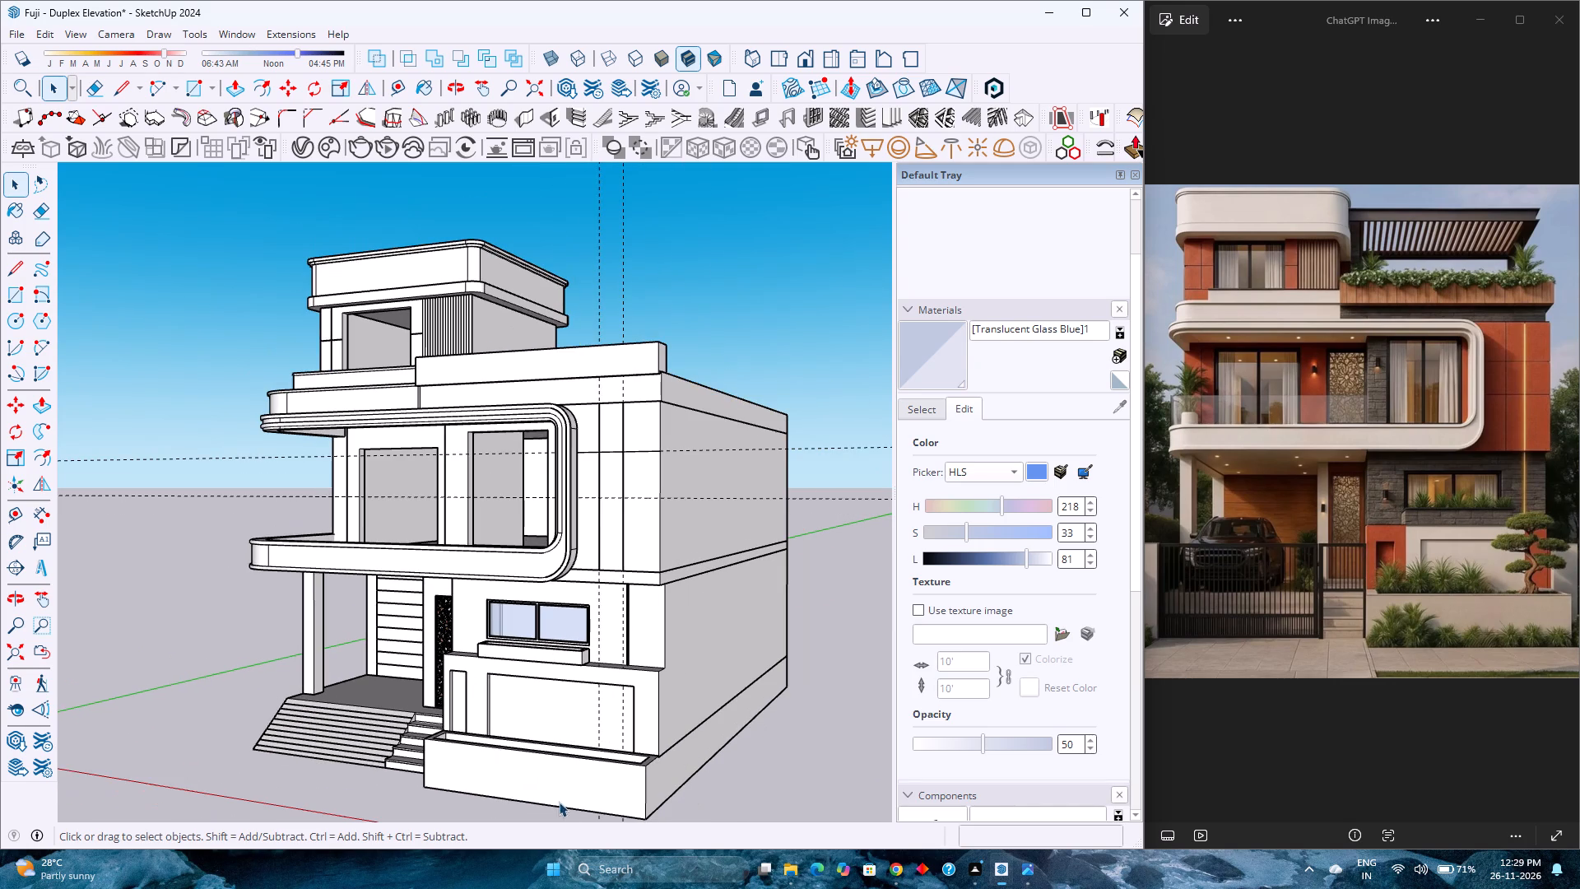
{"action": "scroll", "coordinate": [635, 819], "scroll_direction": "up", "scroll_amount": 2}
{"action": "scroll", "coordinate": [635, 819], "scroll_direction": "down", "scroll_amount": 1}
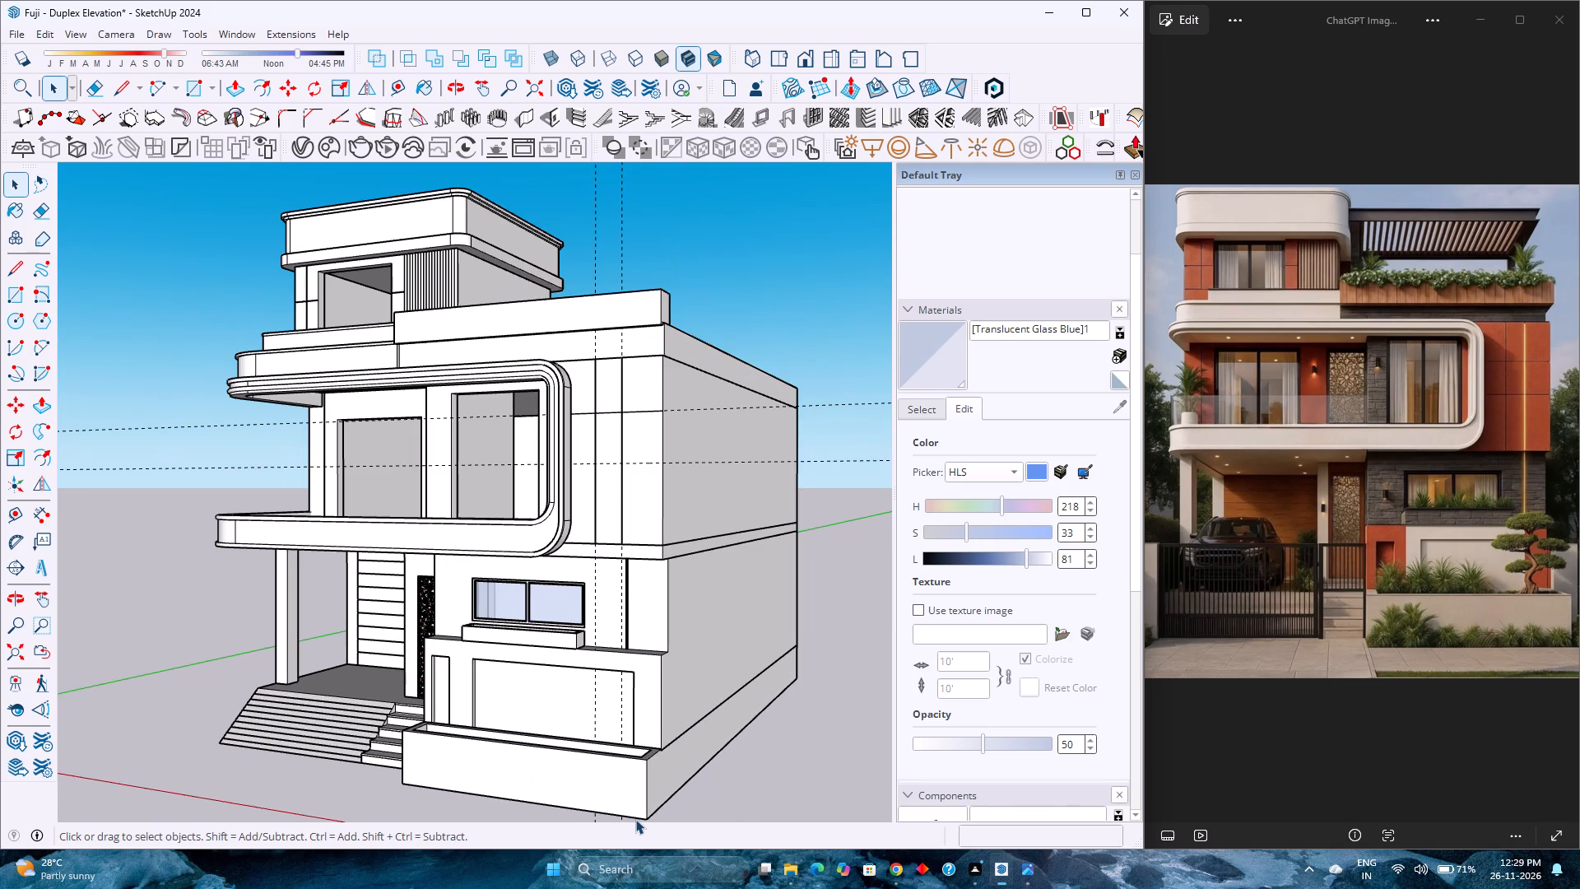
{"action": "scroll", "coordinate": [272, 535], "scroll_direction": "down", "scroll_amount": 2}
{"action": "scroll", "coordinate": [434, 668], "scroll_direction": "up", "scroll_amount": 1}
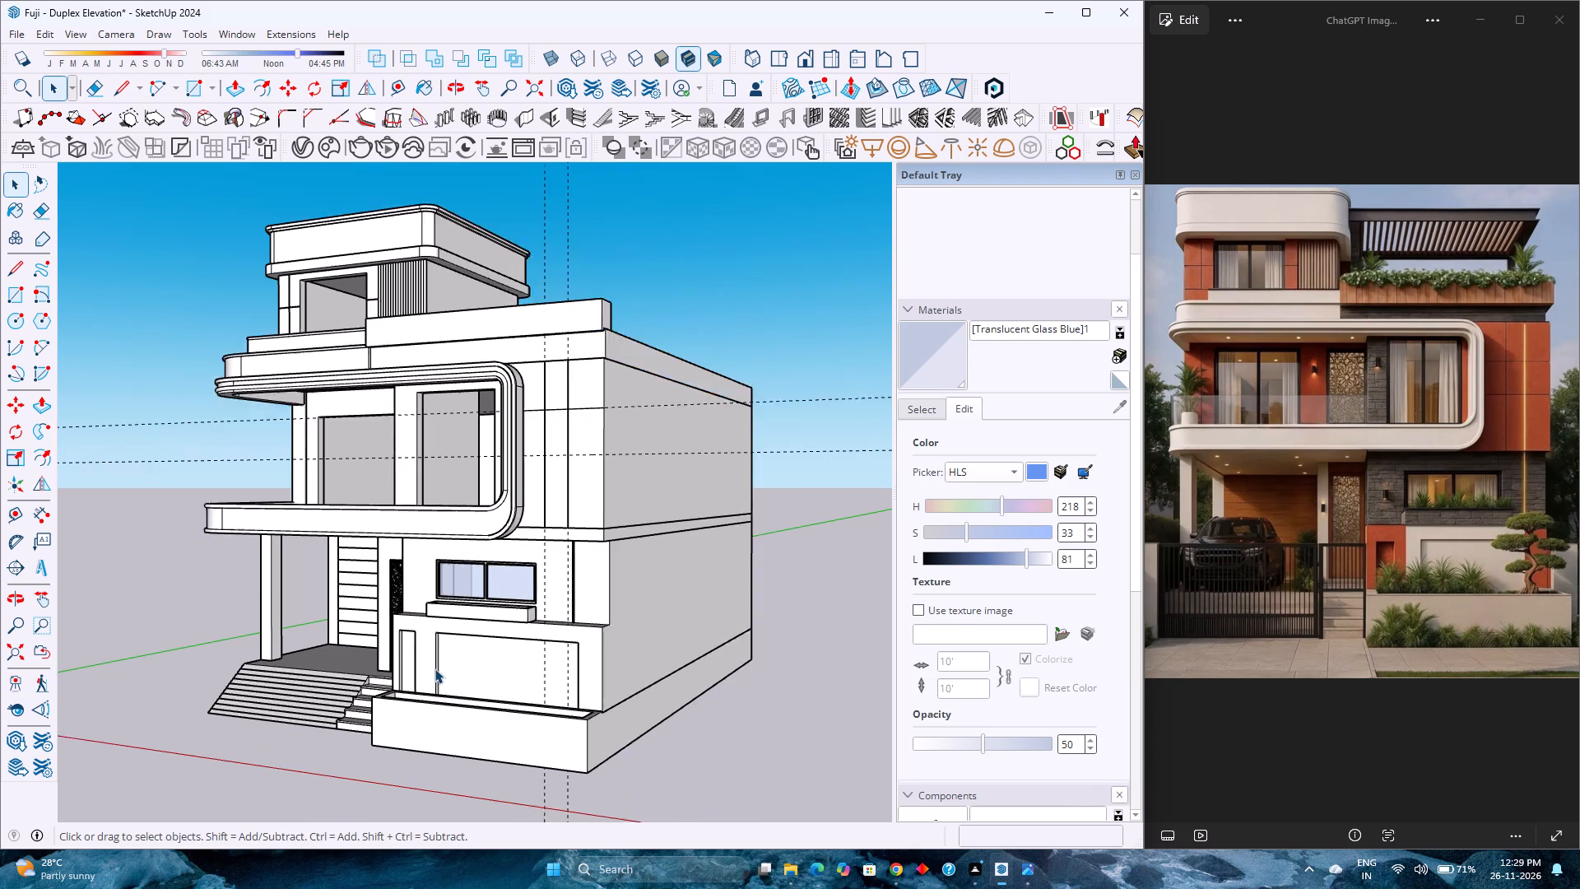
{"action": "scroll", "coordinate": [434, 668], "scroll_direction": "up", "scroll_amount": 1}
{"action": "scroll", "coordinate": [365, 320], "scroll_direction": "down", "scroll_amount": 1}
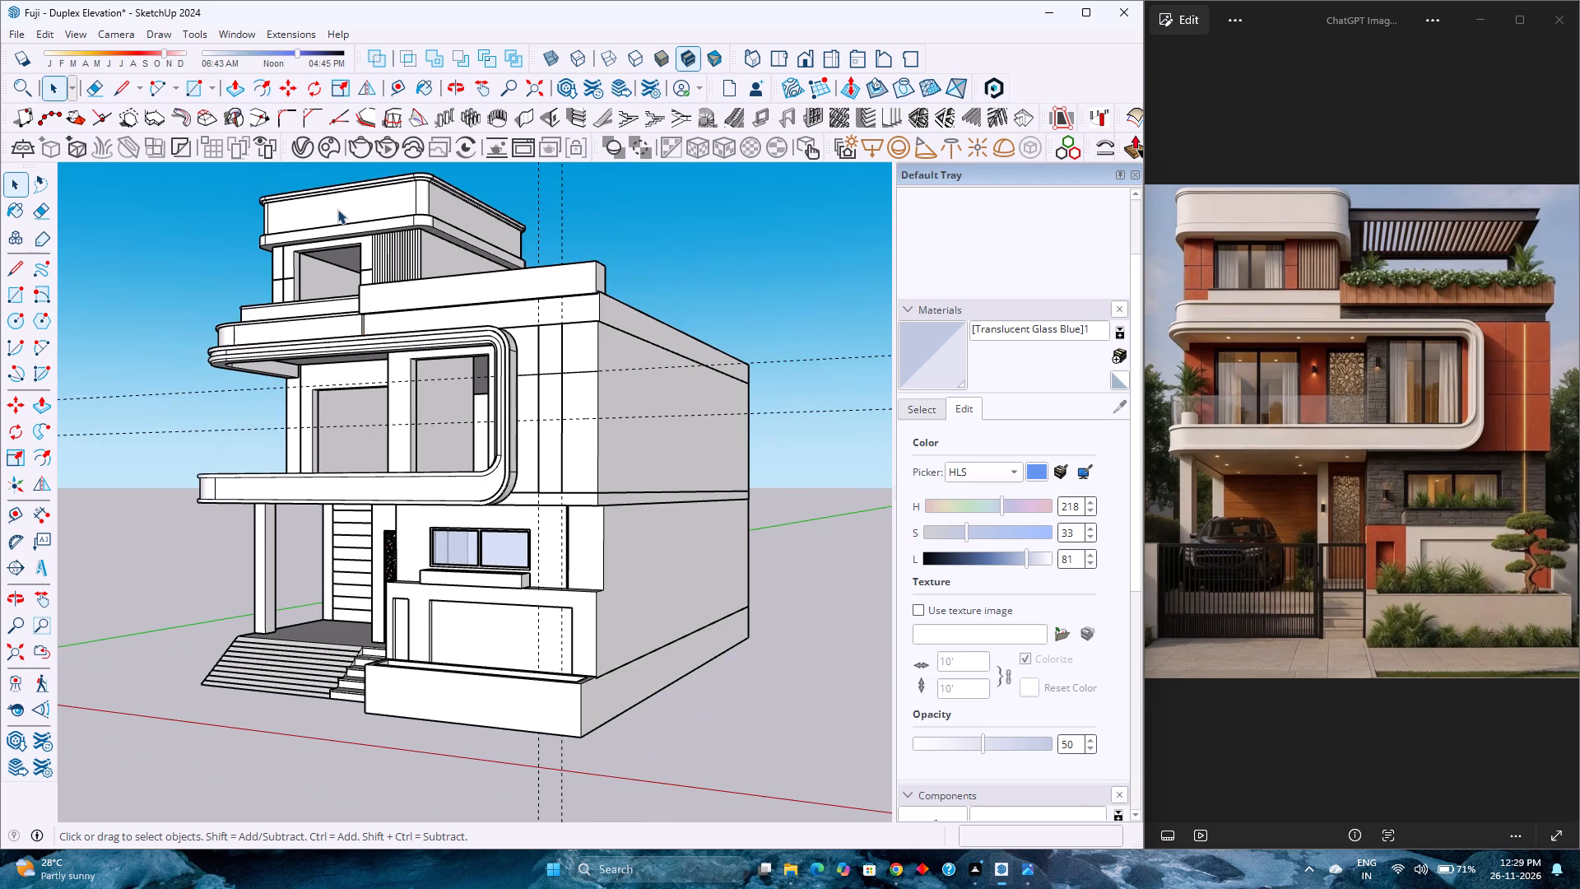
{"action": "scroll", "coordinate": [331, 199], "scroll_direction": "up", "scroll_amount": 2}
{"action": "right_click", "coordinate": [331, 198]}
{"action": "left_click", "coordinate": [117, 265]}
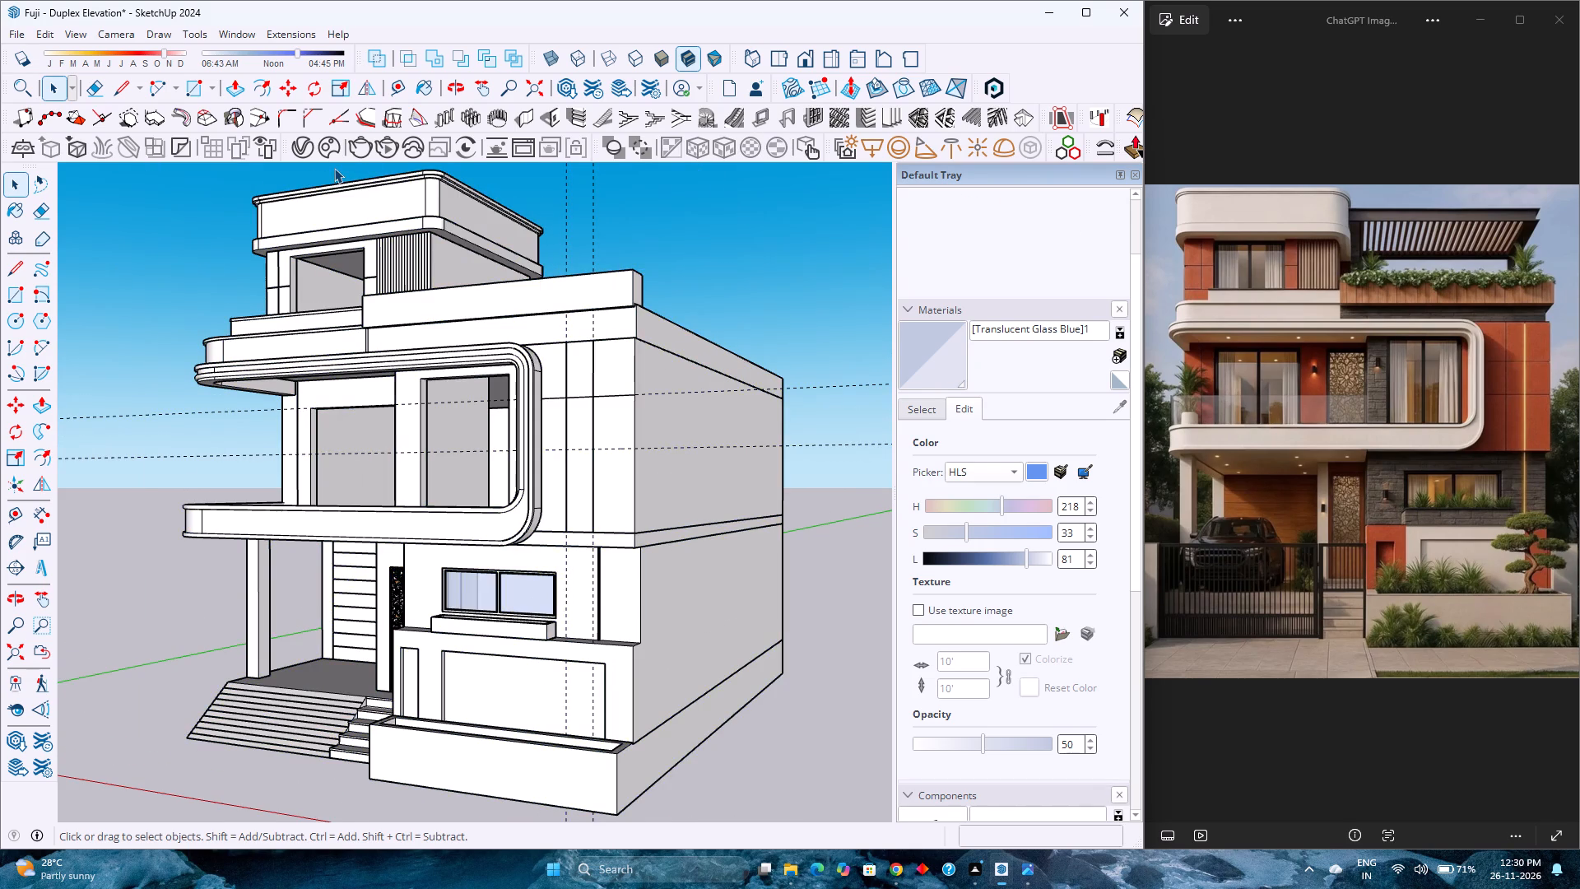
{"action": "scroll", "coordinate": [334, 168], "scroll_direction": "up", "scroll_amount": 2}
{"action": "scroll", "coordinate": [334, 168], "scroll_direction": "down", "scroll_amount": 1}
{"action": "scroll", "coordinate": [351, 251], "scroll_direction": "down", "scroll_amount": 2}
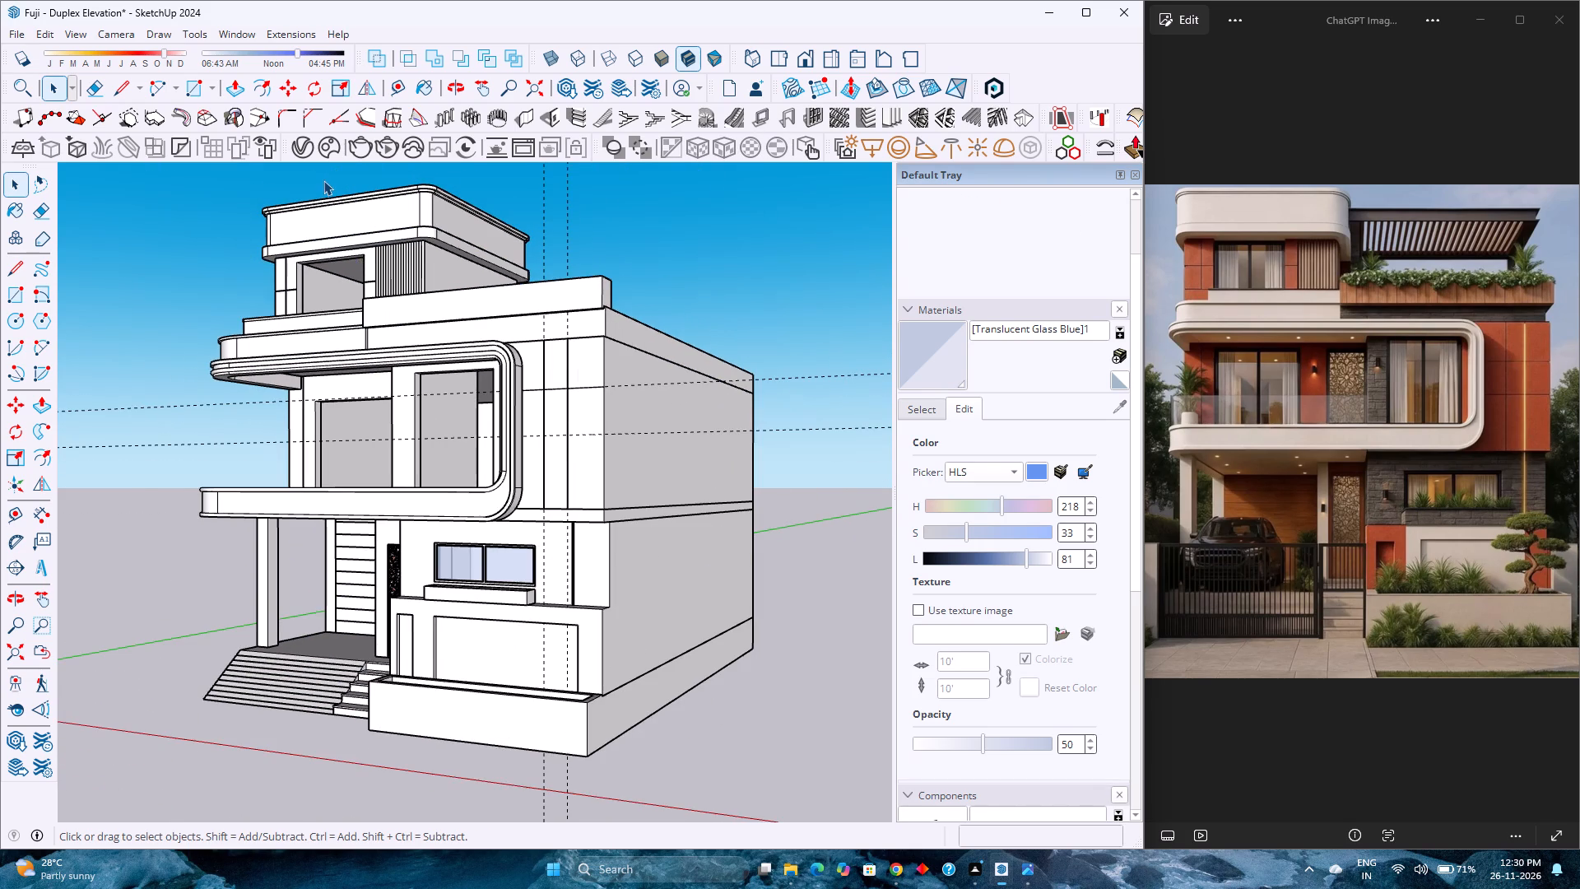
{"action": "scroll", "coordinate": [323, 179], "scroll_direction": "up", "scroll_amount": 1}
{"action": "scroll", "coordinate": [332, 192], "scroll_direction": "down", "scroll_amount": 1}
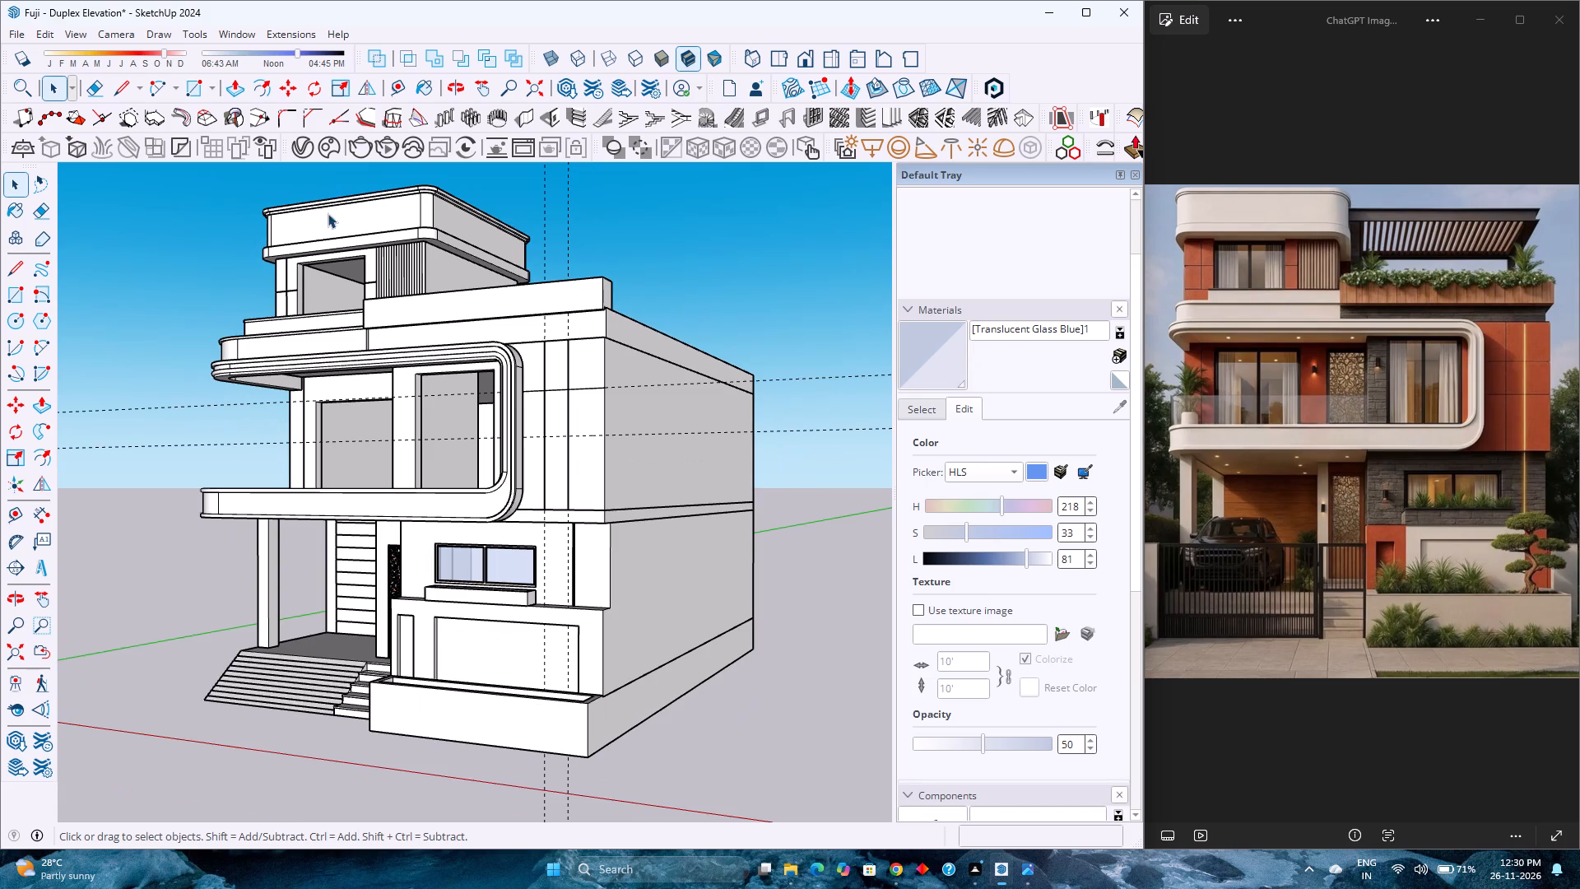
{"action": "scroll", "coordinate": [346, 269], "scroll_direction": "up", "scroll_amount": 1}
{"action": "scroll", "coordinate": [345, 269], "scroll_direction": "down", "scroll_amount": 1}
Examine the house massing, balcony and roof parapets from raised angled views of the front facade.
{"action": "middle_click_drag", "start_coordinate": [397, 362], "coordinate": [454, 377]}
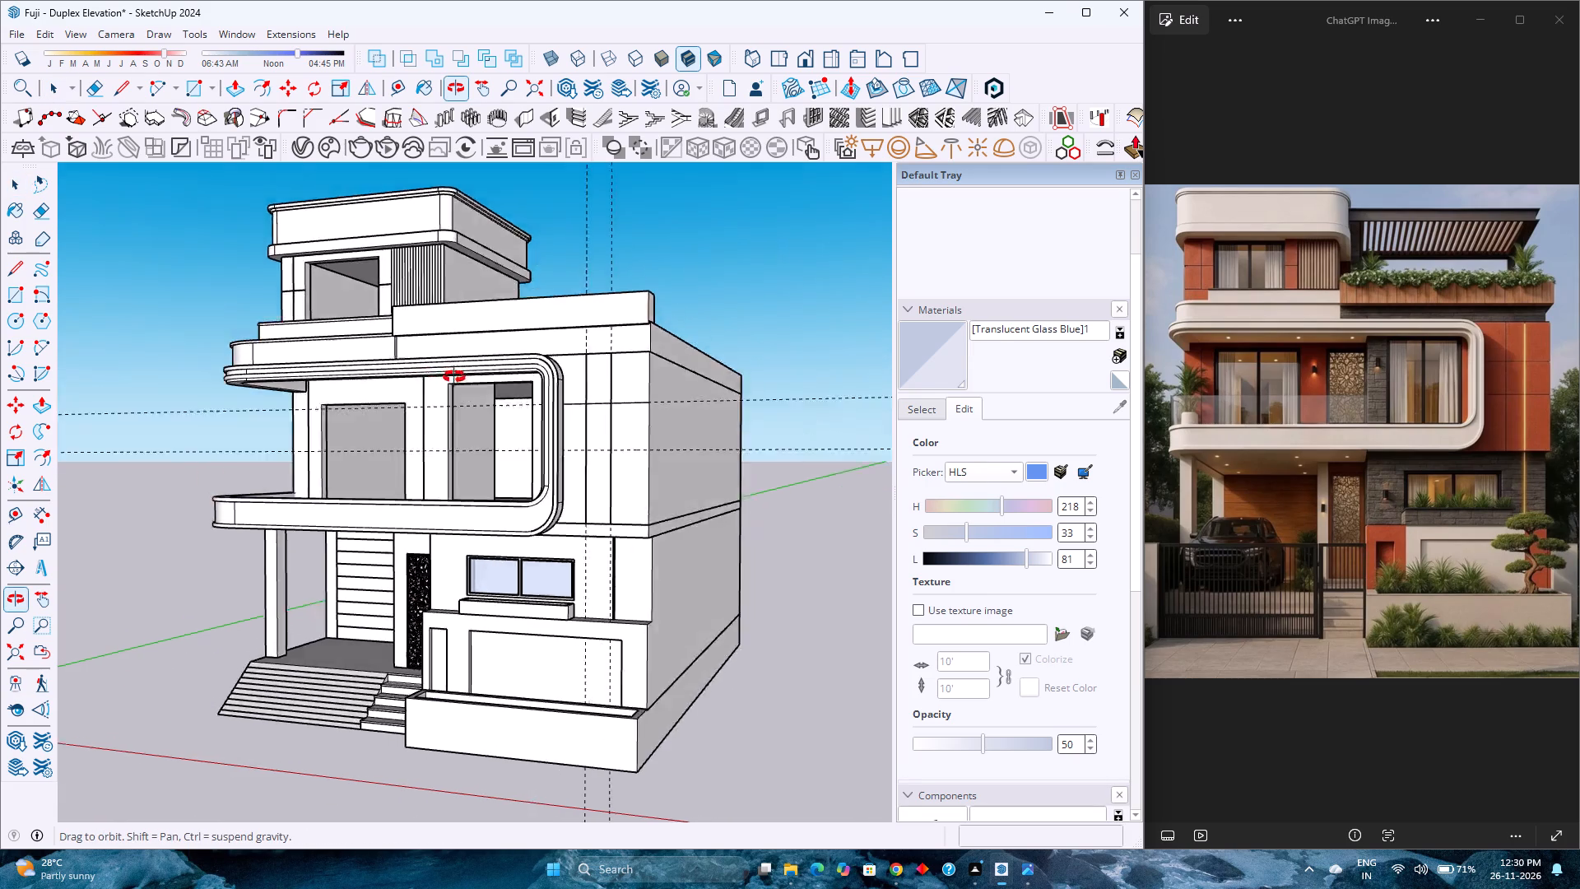
{"action": "middle_click_drag", "start_coordinate": [454, 377], "coordinate": [406, 424]}
{"action": "middle_click", "coordinate": [405, 424]}
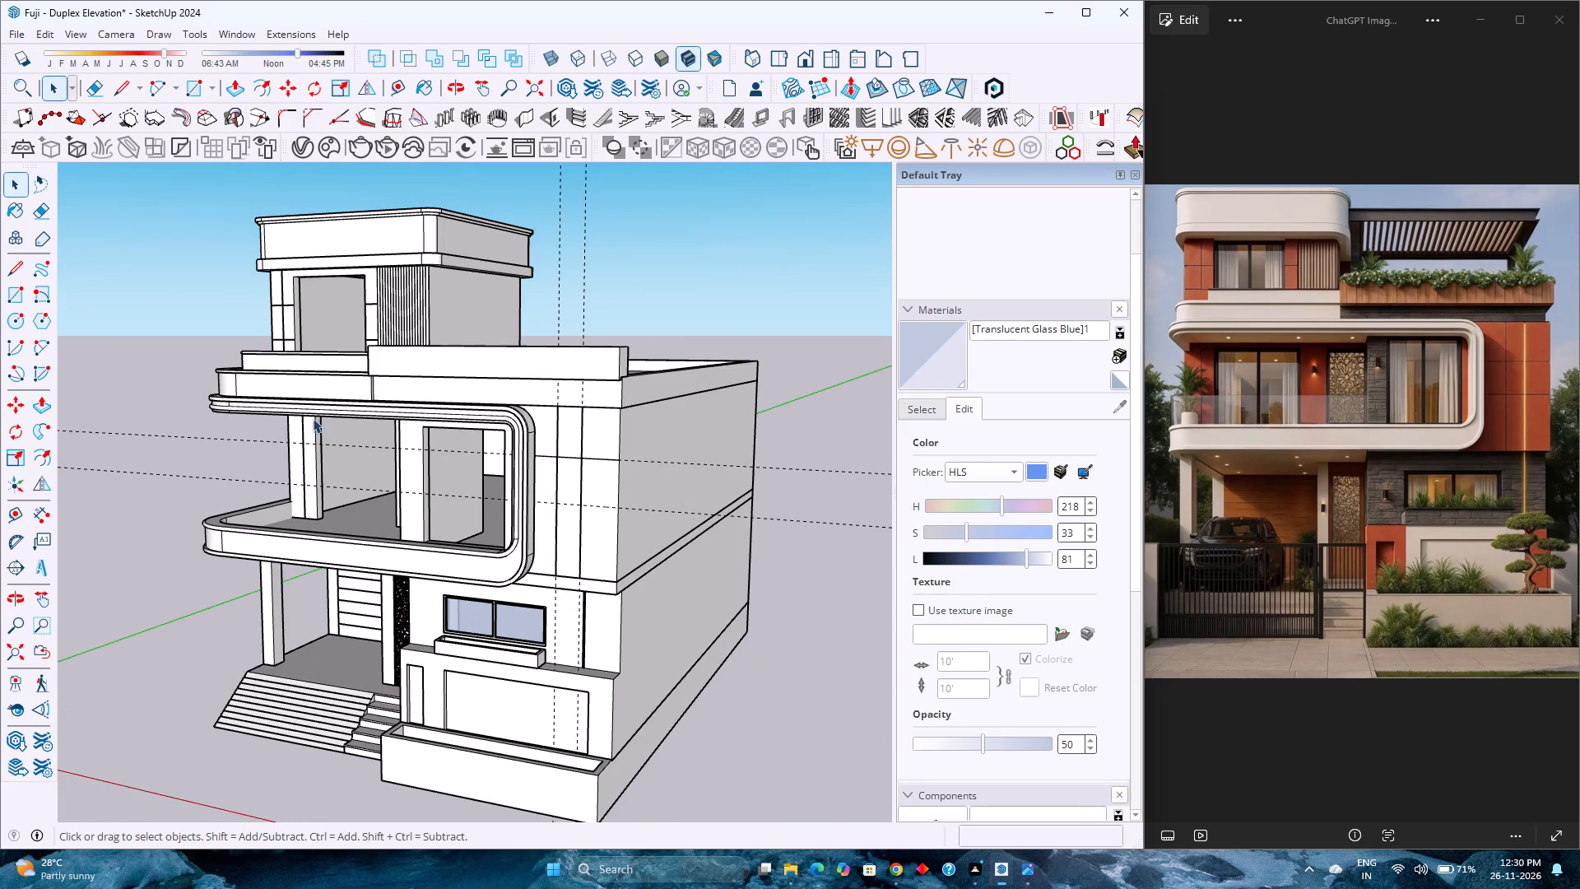
{"action": "scroll", "coordinate": [264, 423], "scroll_direction": "down", "scroll_amount": 4}
{"action": "middle_click_drag", "start_coordinate": [432, 407], "coordinate": [598, 450]}
{"action": "middle_click", "coordinate": [598, 450]}
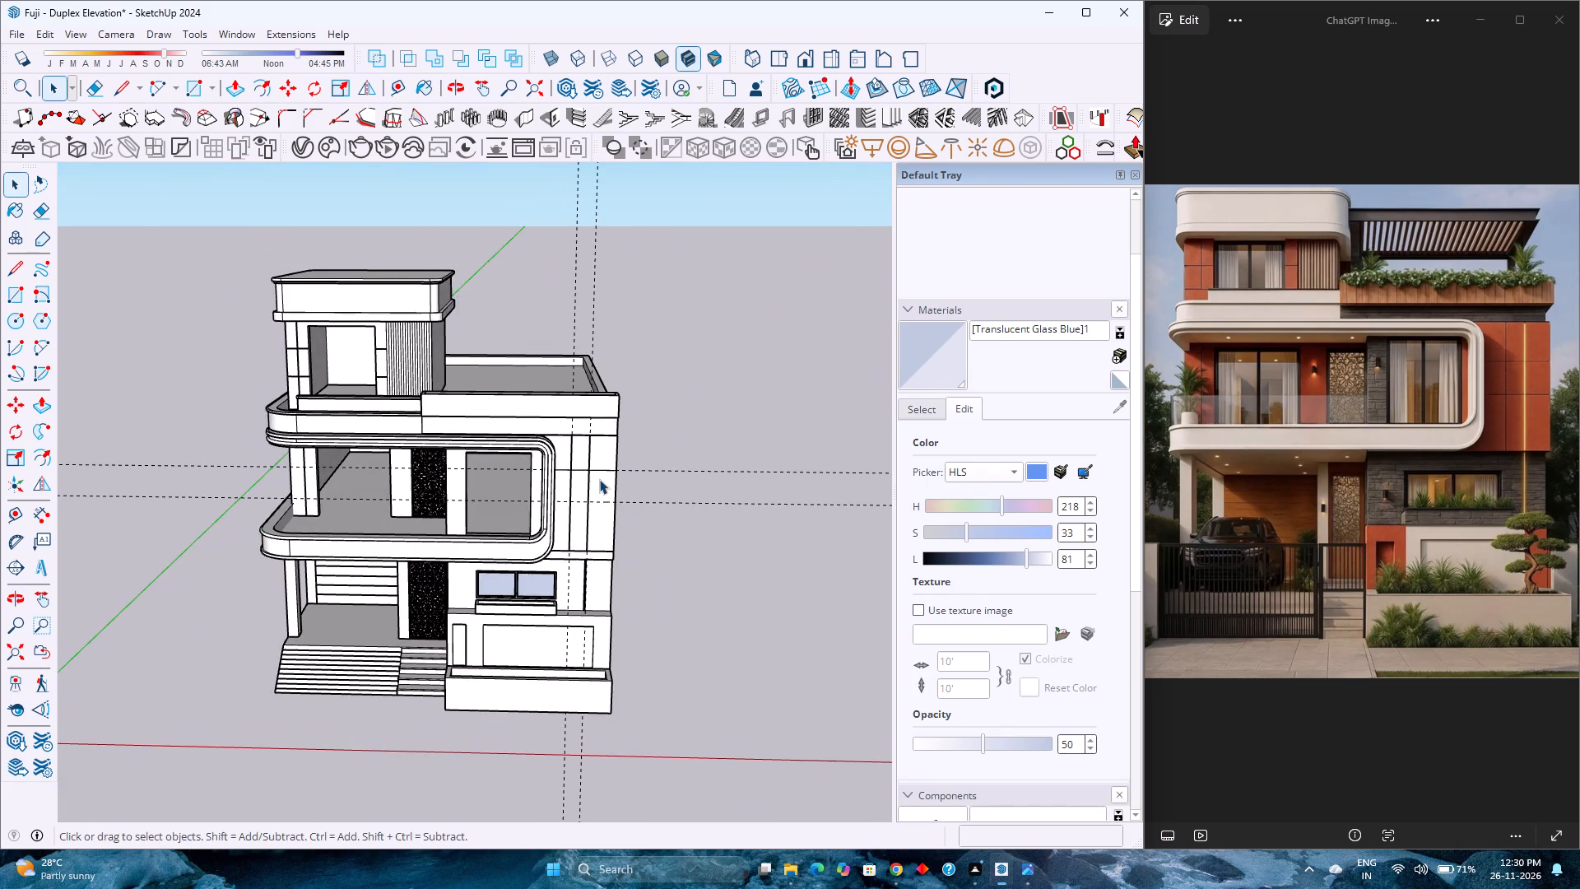
Examine the crossing groove lines on the first-floor front wall beside the curved balcony frame.
{"action": "scroll", "coordinate": [599, 479], "scroll_direction": "up", "scroll_amount": 20}
{"action": "scroll", "coordinate": [599, 479], "scroll_direction": "up", "scroll_amount": 1}
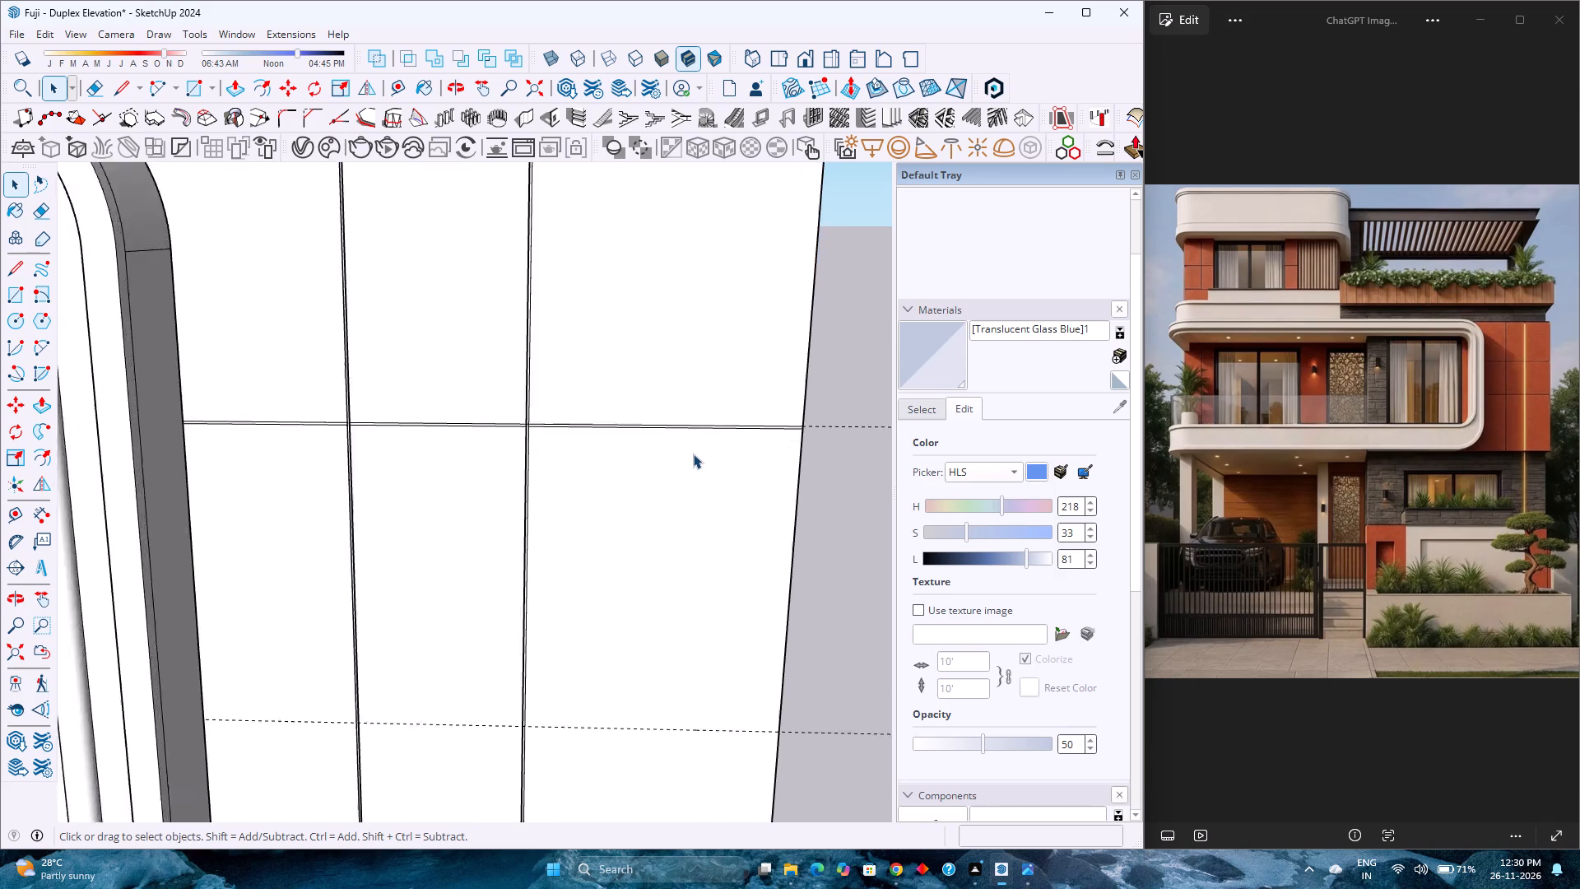
{"action": "scroll", "coordinate": [693, 454], "scroll_direction": "up", "scroll_amount": 4}
{"action": "middle_click_drag", "start_coordinate": [685, 453], "coordinate": [463, 444]}
{"action": "middle_click", "coordinate": [462, 444]}
{"action": "scroll", "coordinate": [462, 444], "scroll_direction": "up", "scroll_amount": 11}
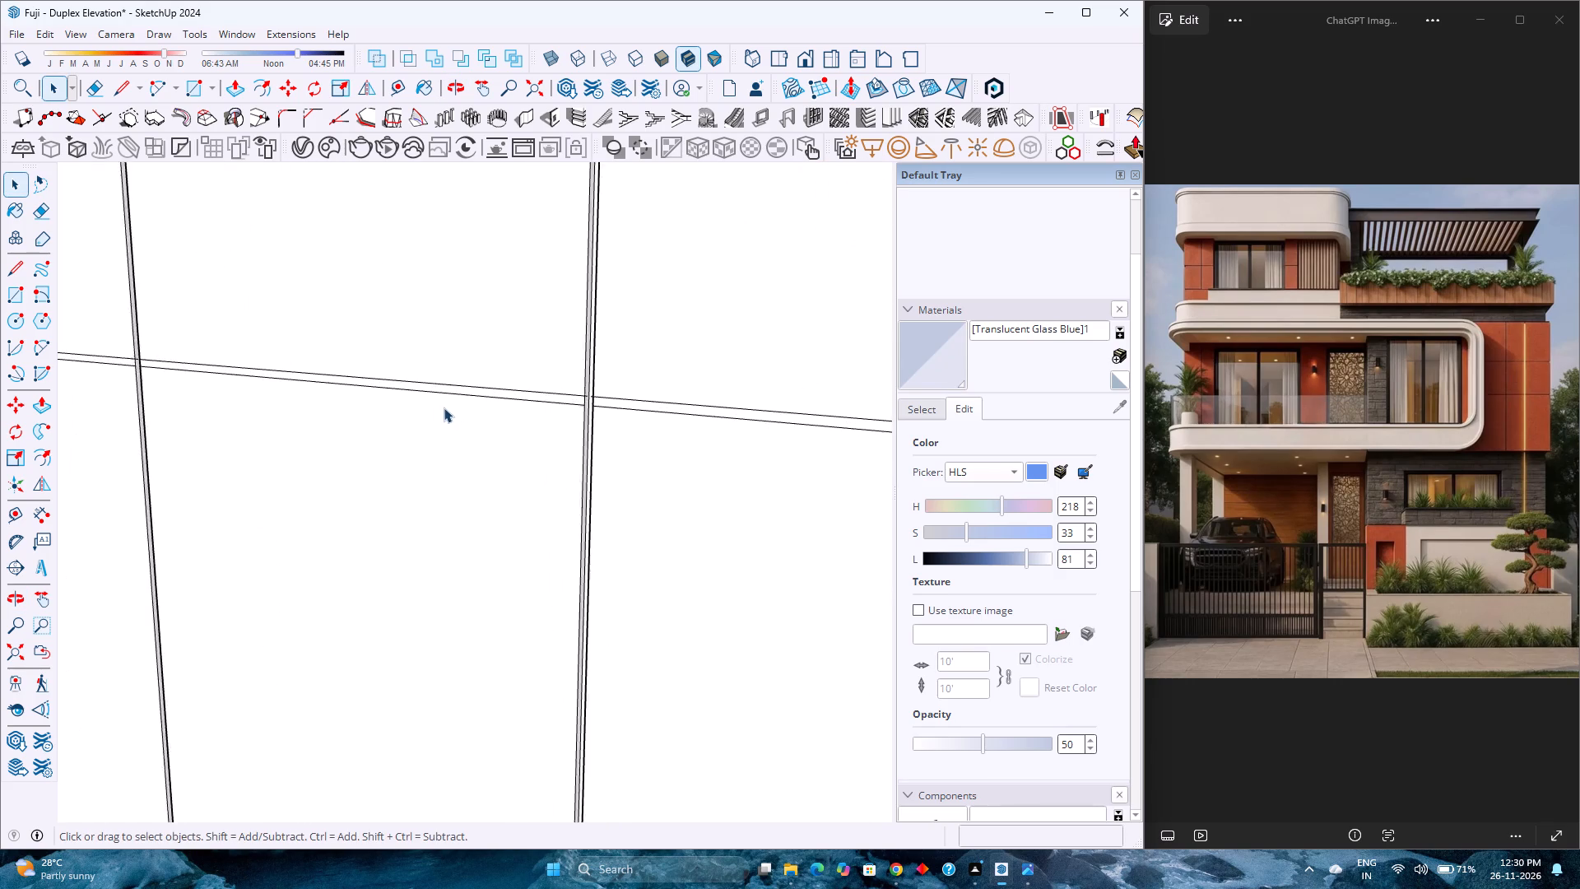
{"action": "scroll", "coordinate": [454, 383], "scroll_direction": "down", "scroll_amount": 7}
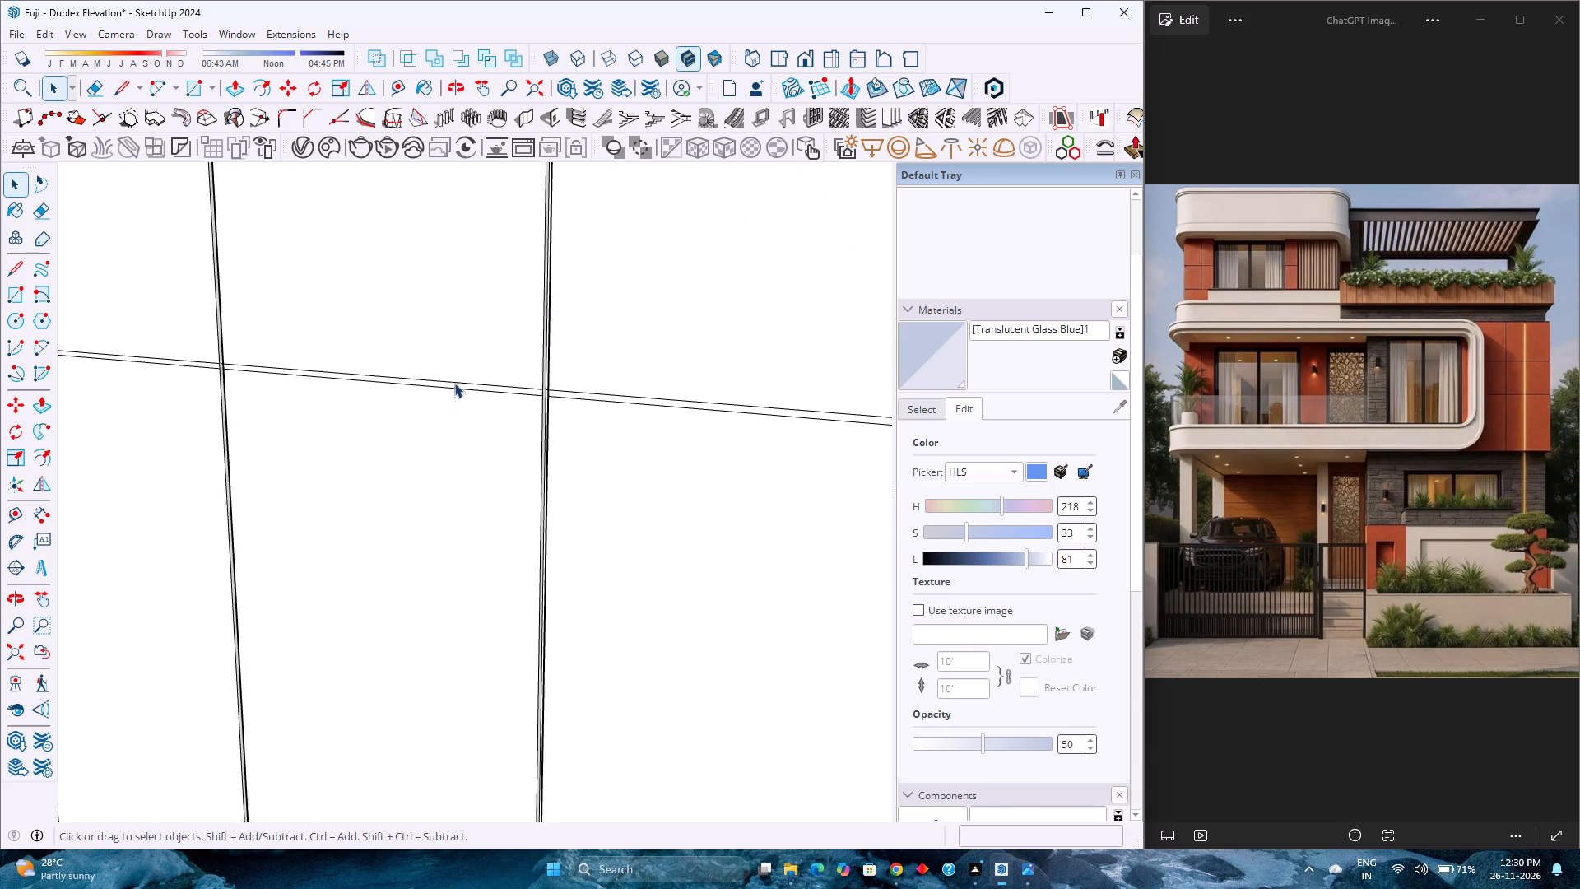
{"action": "scroll", "coordinate": [454, 383], "scroll_direction": "down", "scroll_amount": 1}
{"action": "scroll", "coordinate": [531, 451], "scroll_direction": "down", "scroll_amount": 4}
{"action": "scroll", "coordinate": [386, 435], "scroll_direction": "down", "scroll_amount": 9}
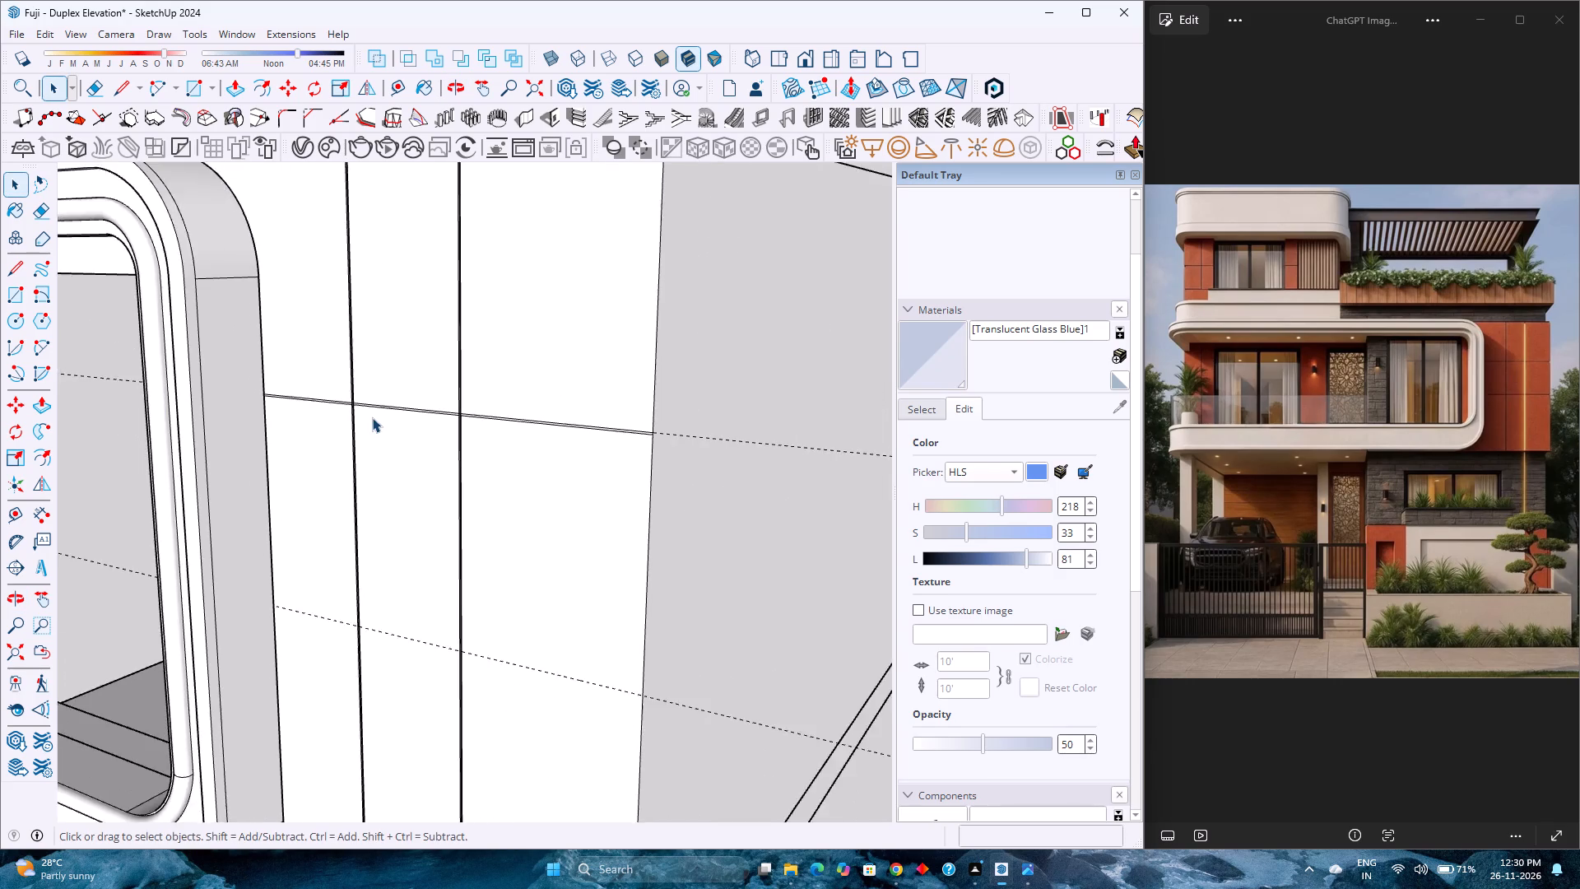
Examine the curved balcony frame, front wall and long side wall from an angled view.
{"action": "scroll", "coordinate": [369, 417], "scroll_direction": "down", "scroll_amount": 19}
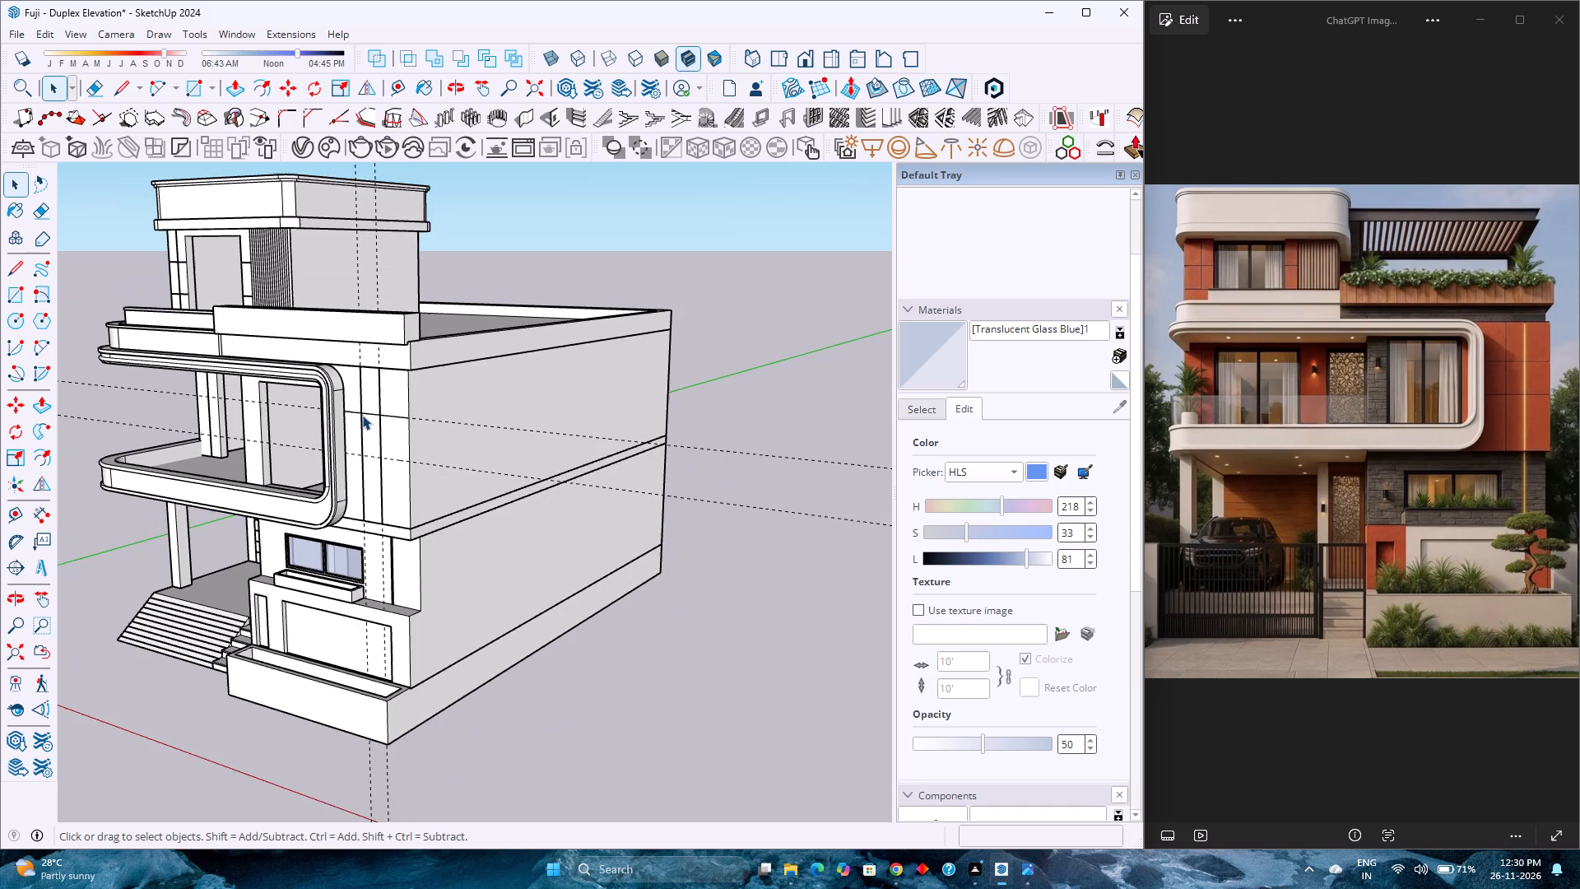
{"action": "scroll", "coordinate": [362, 417], "scroll_direction": "down", "scroll_amount": 3}
{"action": "scroll", "coordinate": [301, 429], "scroll_direction": "up", "scroll_amount": 1}
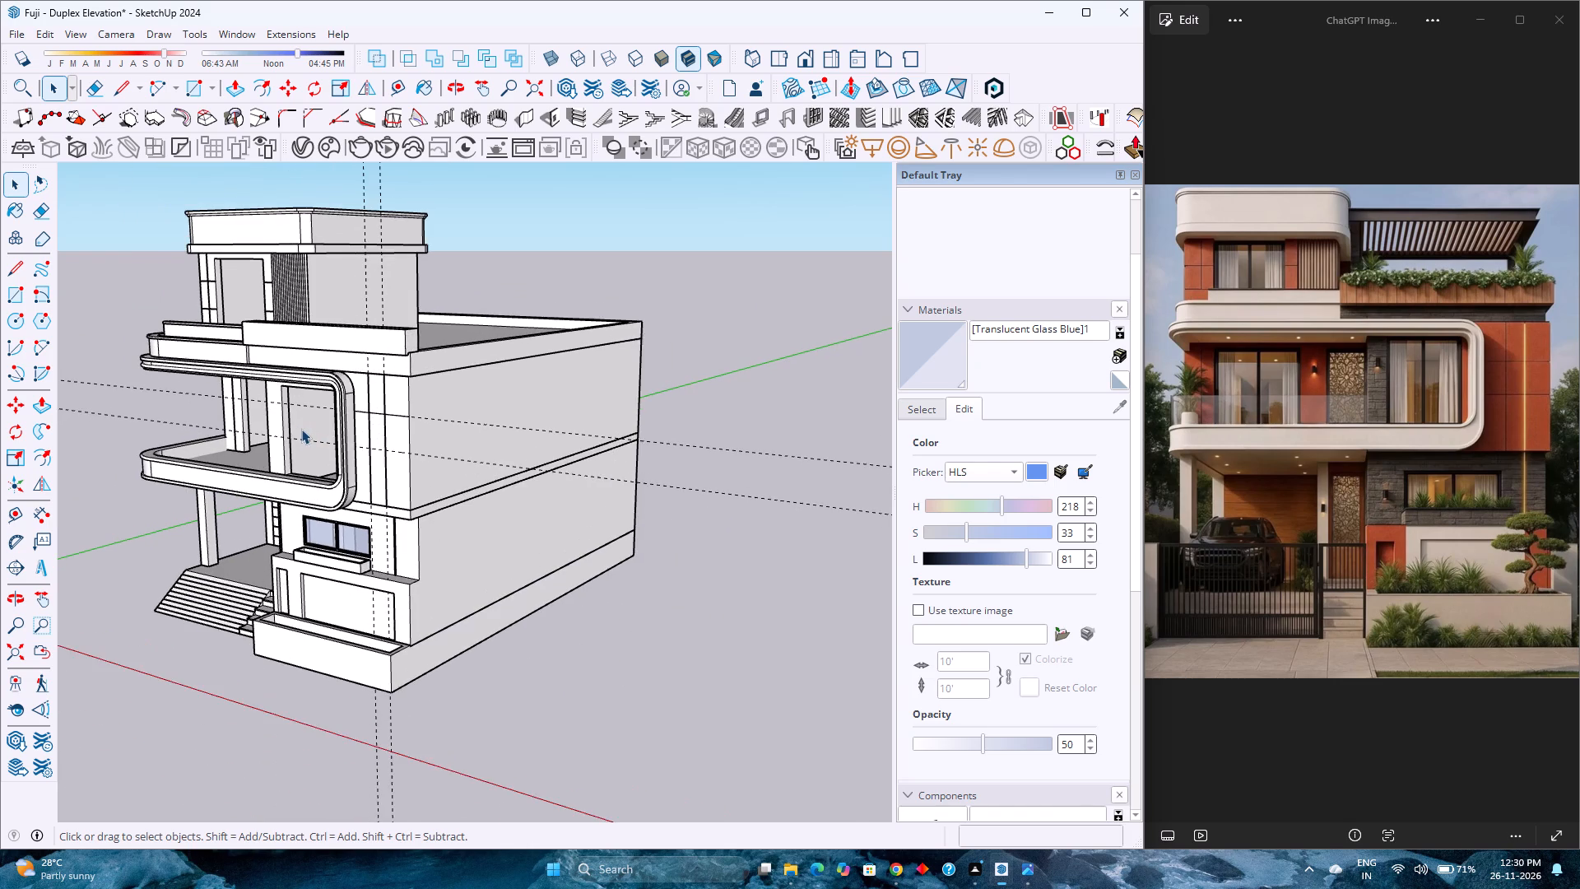
{"action": "scroll", "coordinate": [301, 429], "scroll_direction": "up", "scroll_amount": 1}
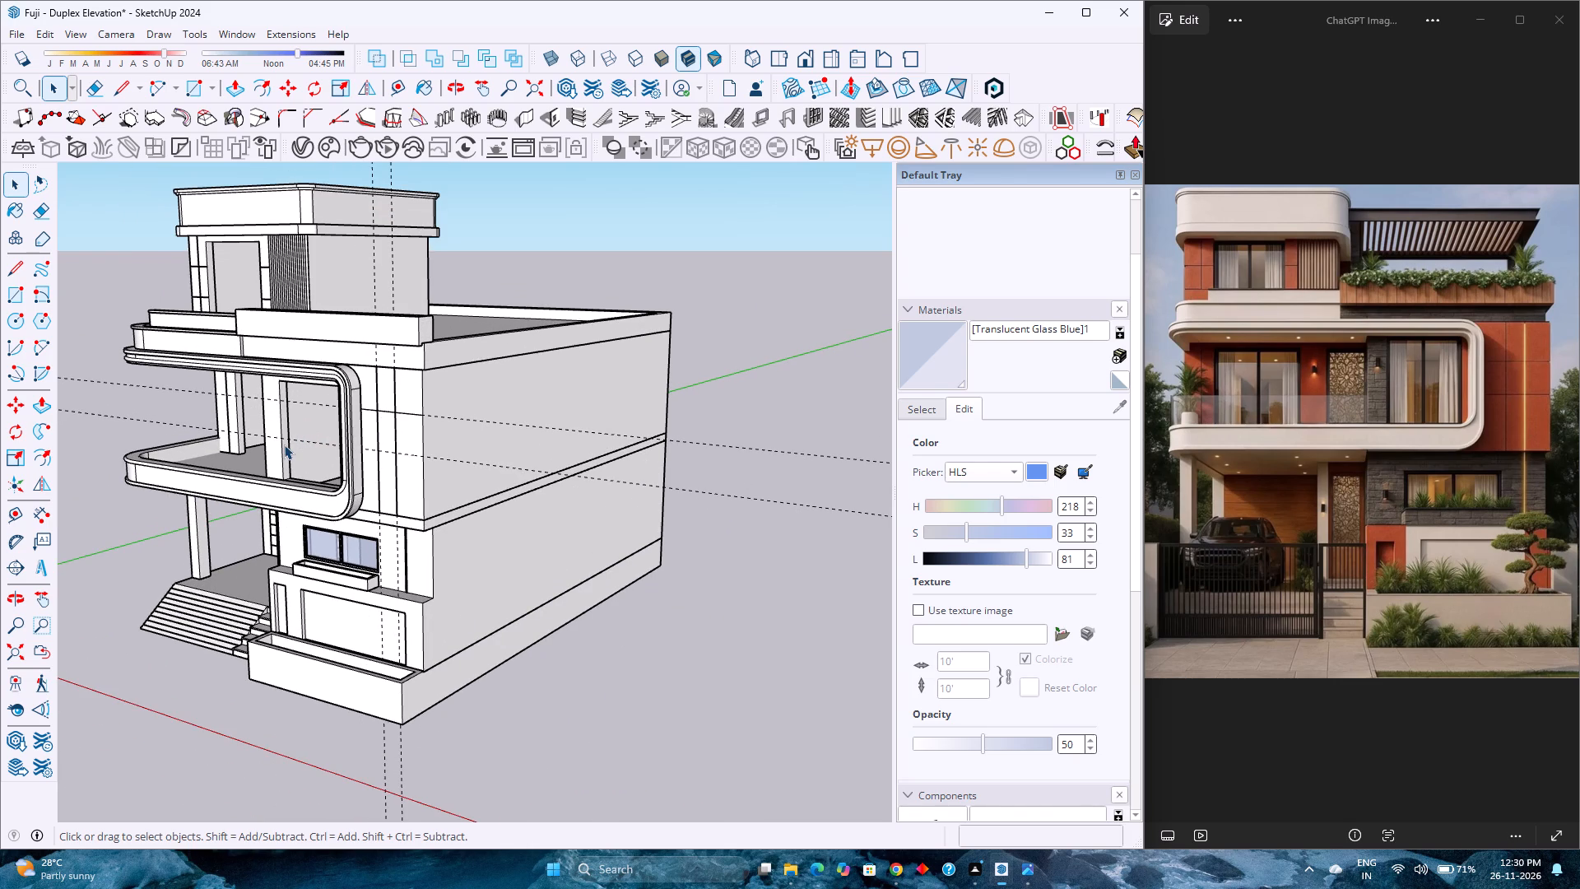
{"action": "scroll", "coordinate": [286, 446], "scroll_direction": "up", "scroll_amount": 3}
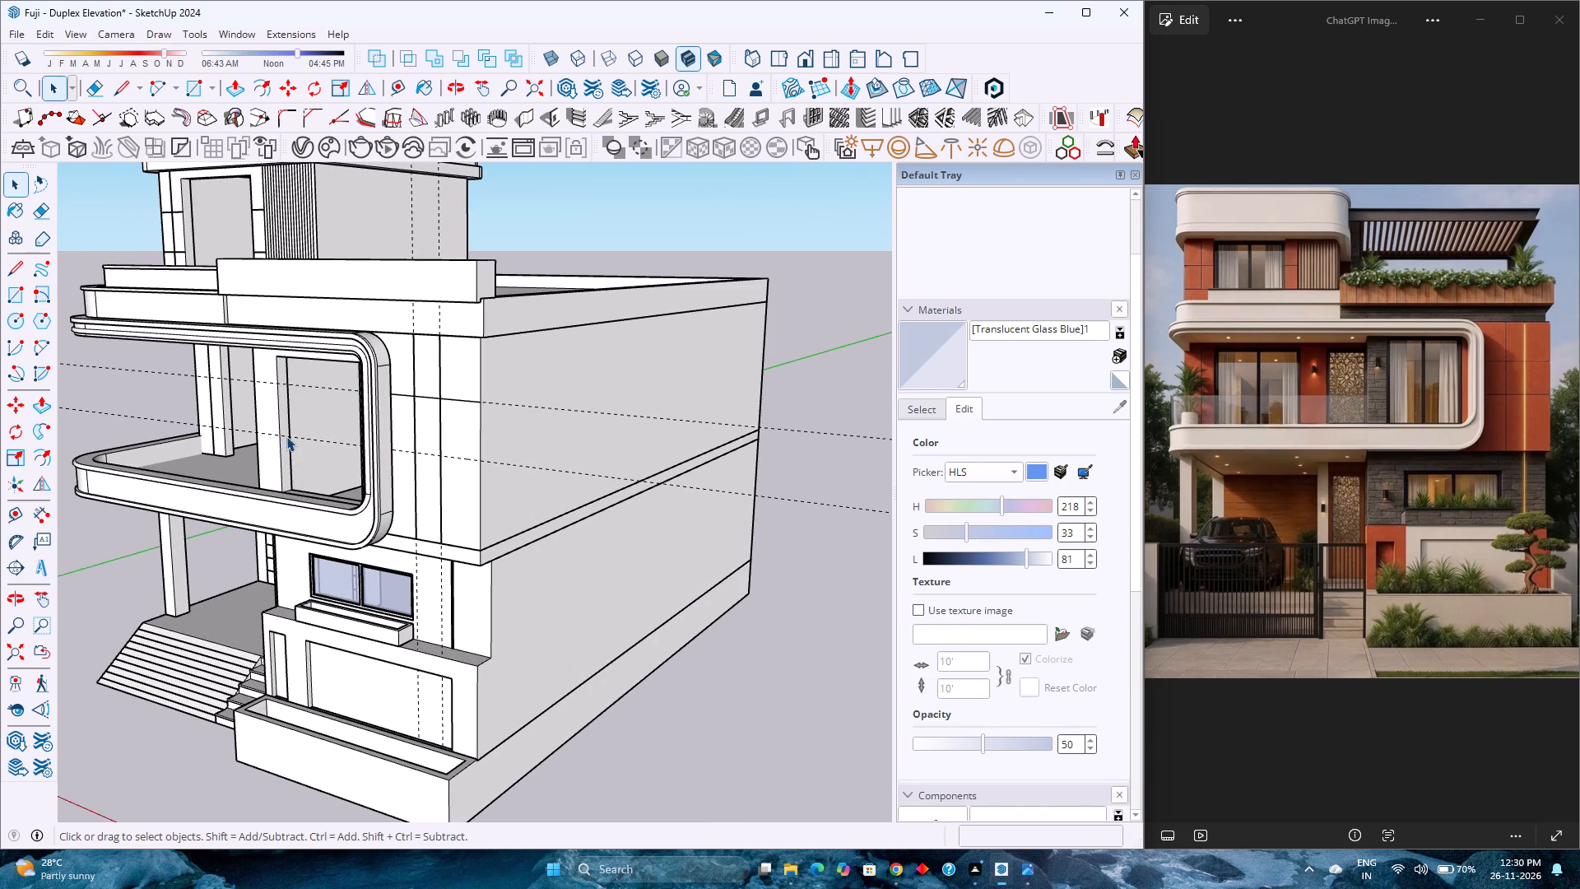
Examine the overall house massing from side, low front and raised angled views.
{"action": "scroll", "coordinate": [286, 436], "scroll_direction": "up", "scroll_amount": 4}
{"action": "scroll", "coordinate": [286, 436], "scroll_direction": "down", "scroll_amount": 8}
{"action": "middle_click_drag", "start_coordinate": [318, 450], "coordinate": [355, 450]}
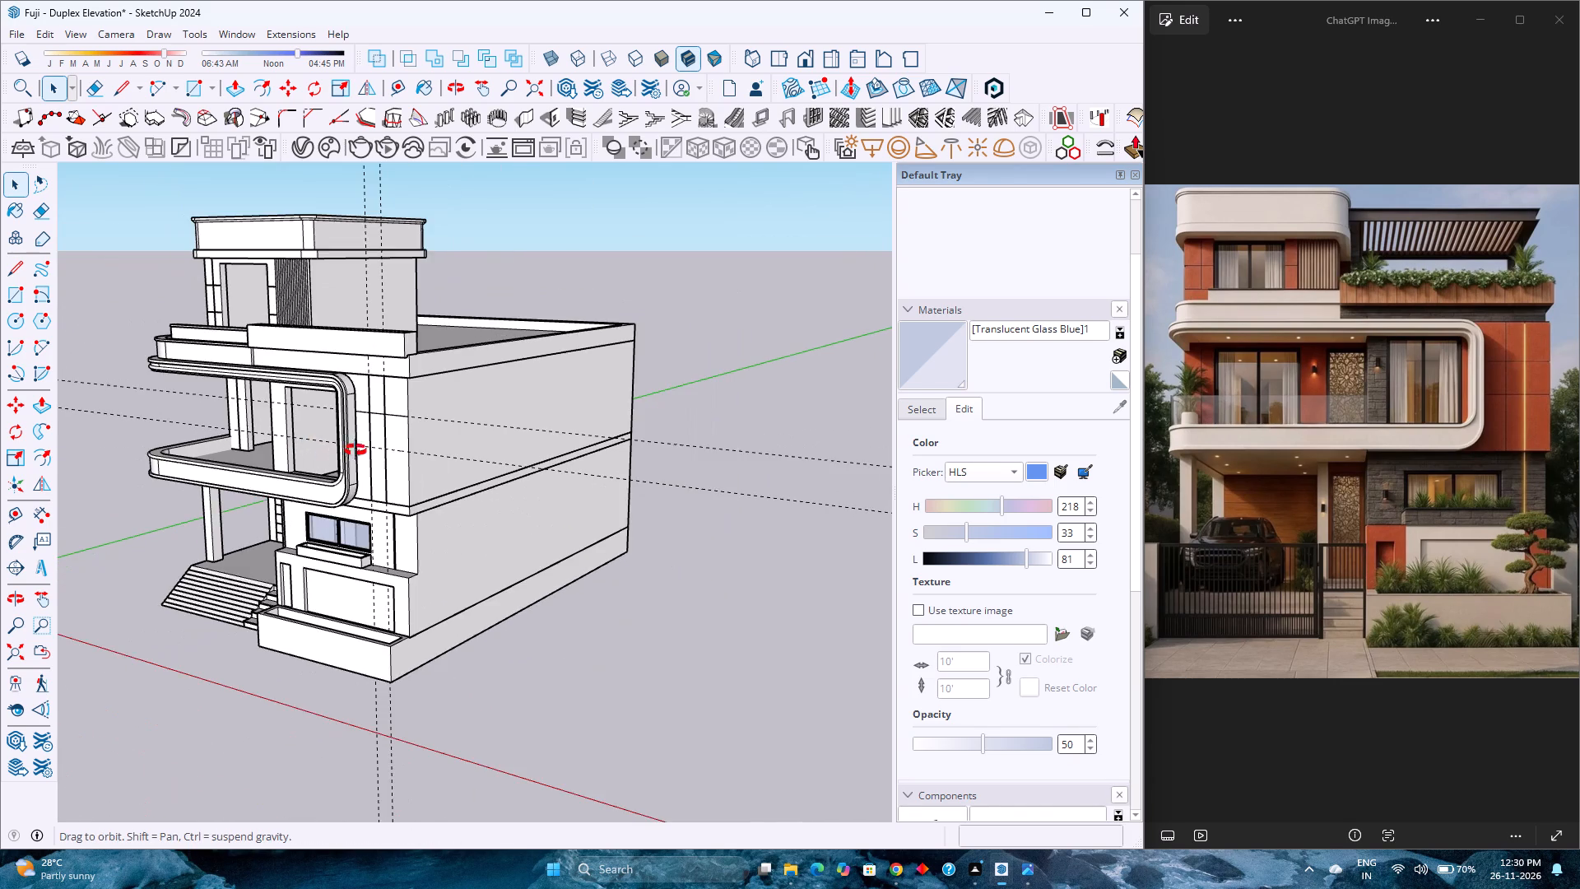
{"action": "middle_click_drag", "start_coordinate": [355, 450], "coordinate": [825, 278]}
{"action": "middle_click_drag", "start_coordinate": [825, 278], "coordinate": [792, 296]}
{"action": "middle_click_drag", "start_coordinate": [625, 440], "coordinate": [565, 495]}
{"action": "middle_click", "coordinate": [565, 495]}
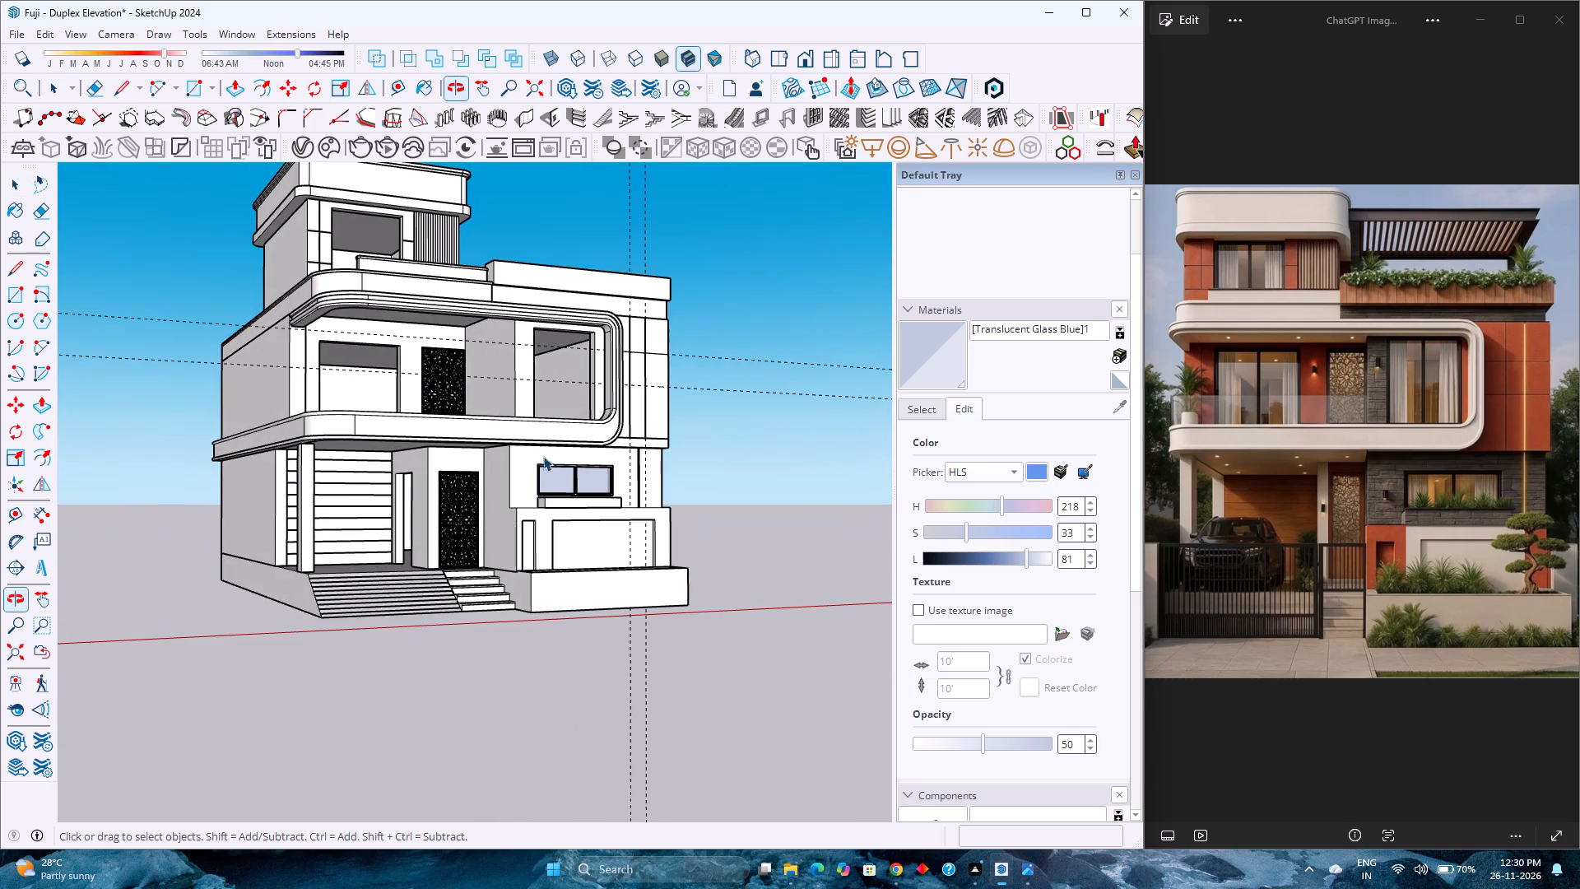
{"action": "scroll", "coordinate": [543, 453], "scroll_direction": "down", "scroll_amount": 4}
{"action": "middle_click_drag", "start_coordinate": [641, 341], "coordinate": [210, 661]}
{"action": "middle_click", "coordinate": [209, 661]}
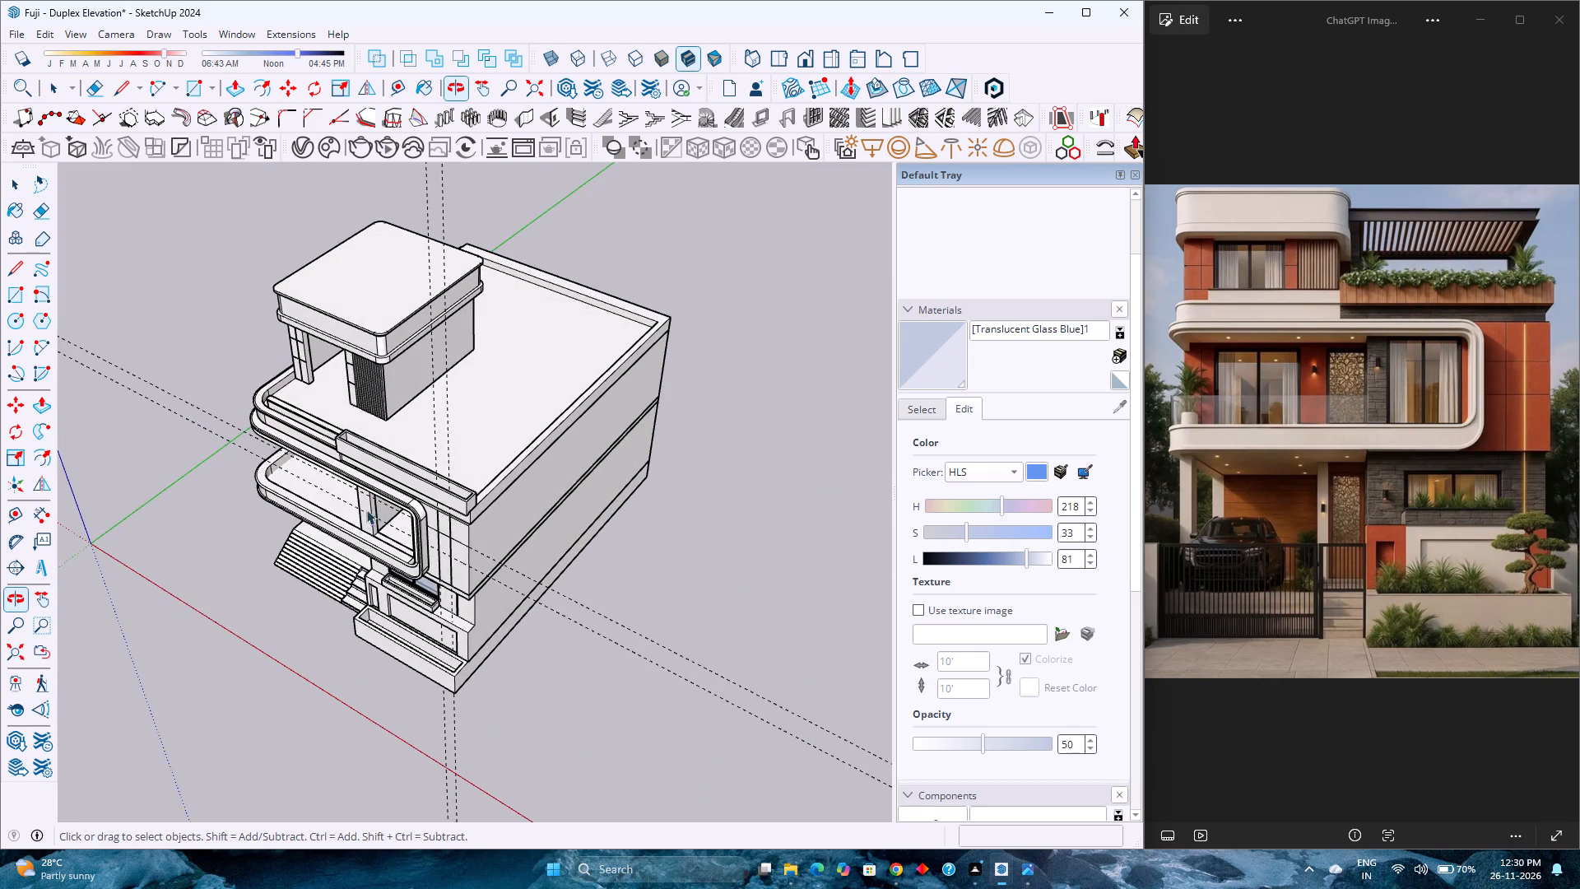
Examine the curved balcony frame, the rounded slab edge above it and the roof parapet up close from raised angles.
{"action": "scroll", "coordinate": [402, 479], "scroll_direction": "up", "scroll_amount": 9}
{"action": "middle_click_drag", "start_coordinate": [260, 483], "coordinate": [365, 400]}
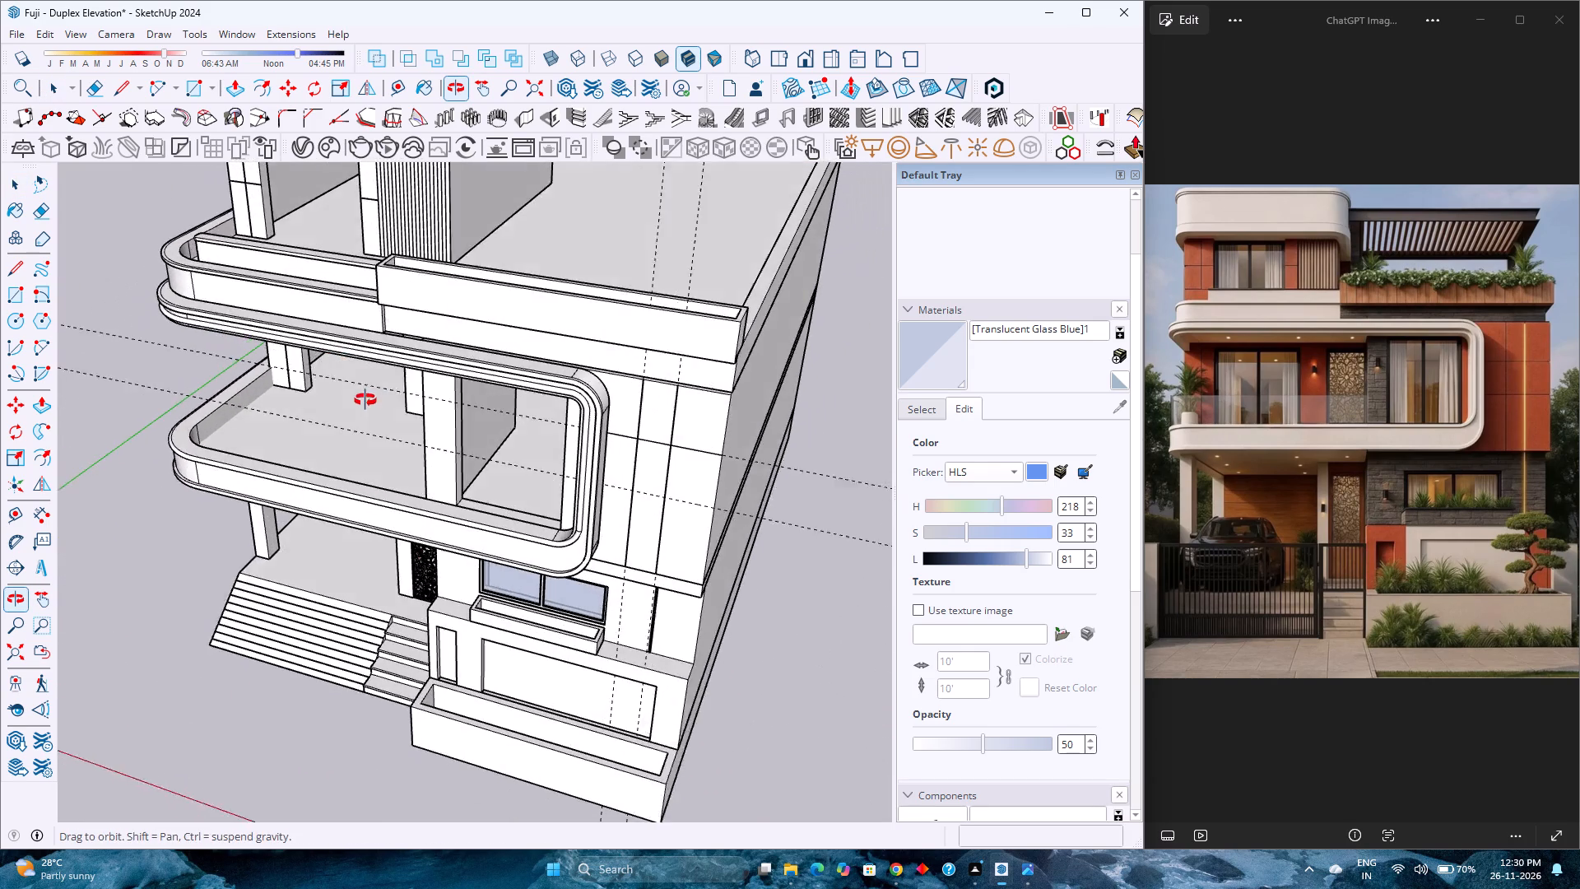
{"action": "middle_click_drag", "start_coordinate": [365, 400], "coordinate": [369, 397]}
{"action": "middle_click_drag", "start_coordinate": [369, 422], "coordinate": [334, 528]}
{"action": "middle_click_drag", "start_coordinate": [332, 532], "coordinate": [327, 540]}
{"action": "middle_click", "coordinate": [323, 548]}
{"action": "middle_click", "coordinate": [323, 548]}
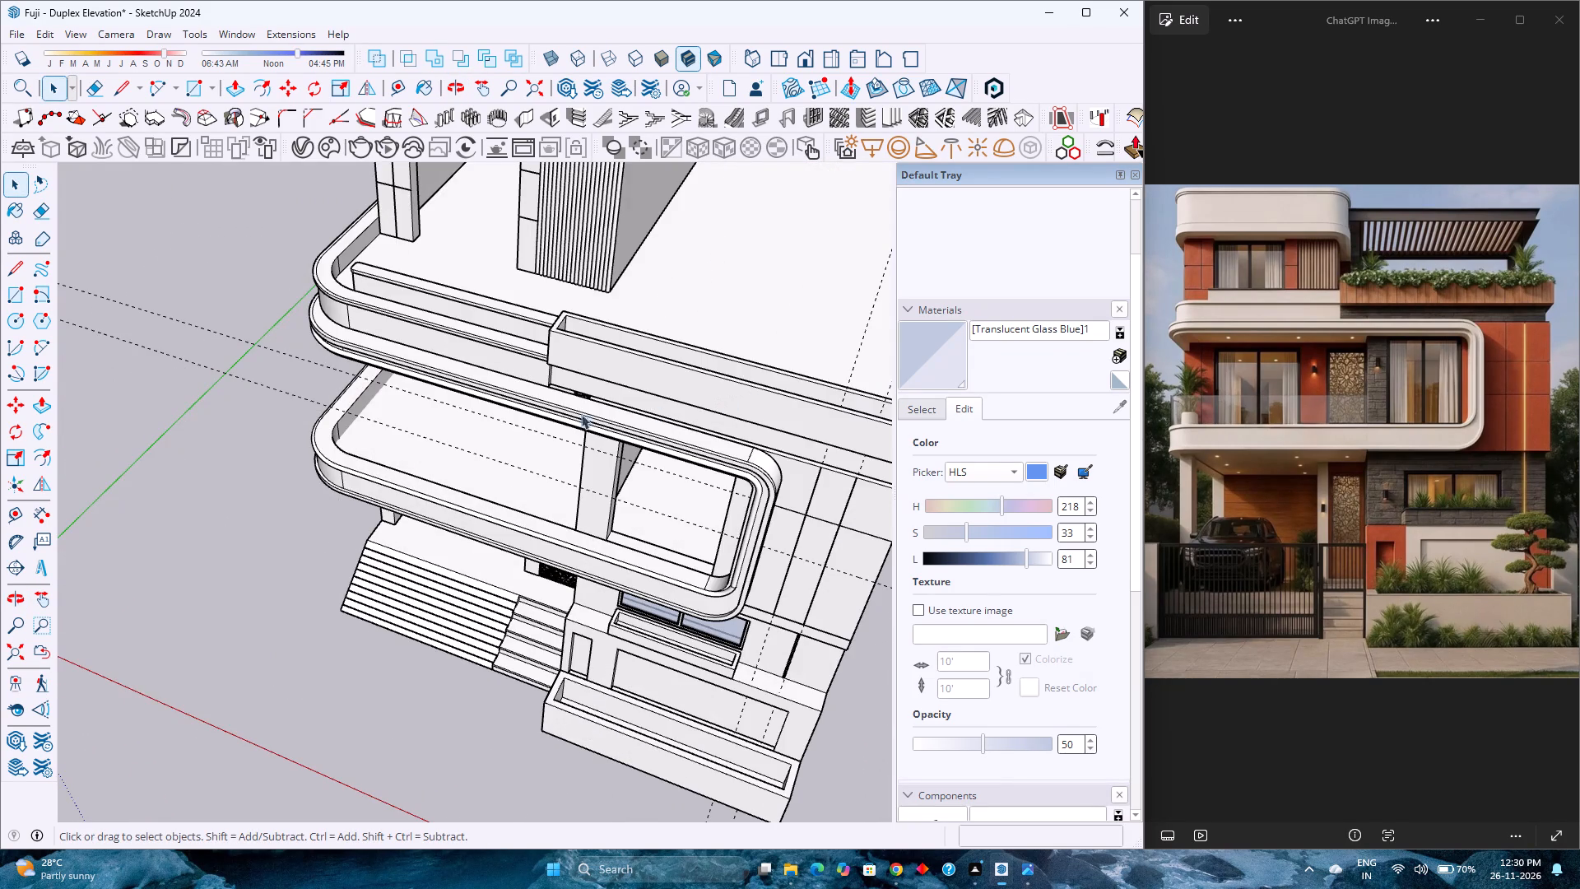
{"action": "scroll", "coordinate": [561, 419], "scroll_direction": "up", "scroll_amount": 5}
{"action": "middle_click_drag", "start_coordinate": [560, 419], "coordinate": [276, 371]}
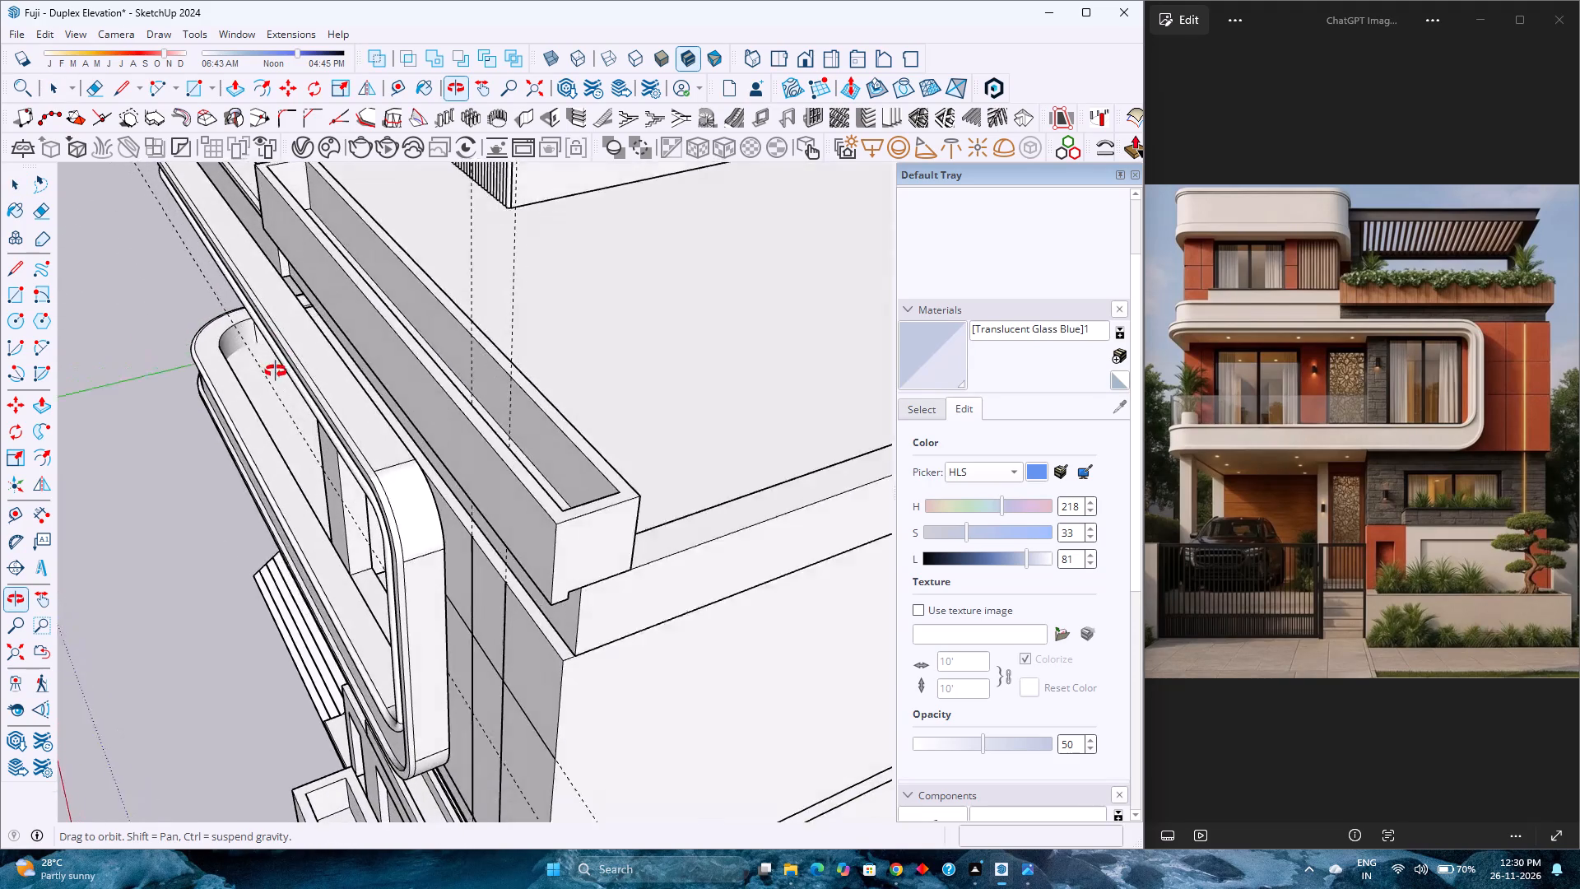
{"action": "middle_click_drag", "start_coordinate": [276, 371], "coordinate": [278, 337]}
{"action": "middle_click", "coordinate": [278, 337]}
{"action": "scroll", "coordinate": [397, 325], "scroll_direction": "up", "scroll_amount": 3}
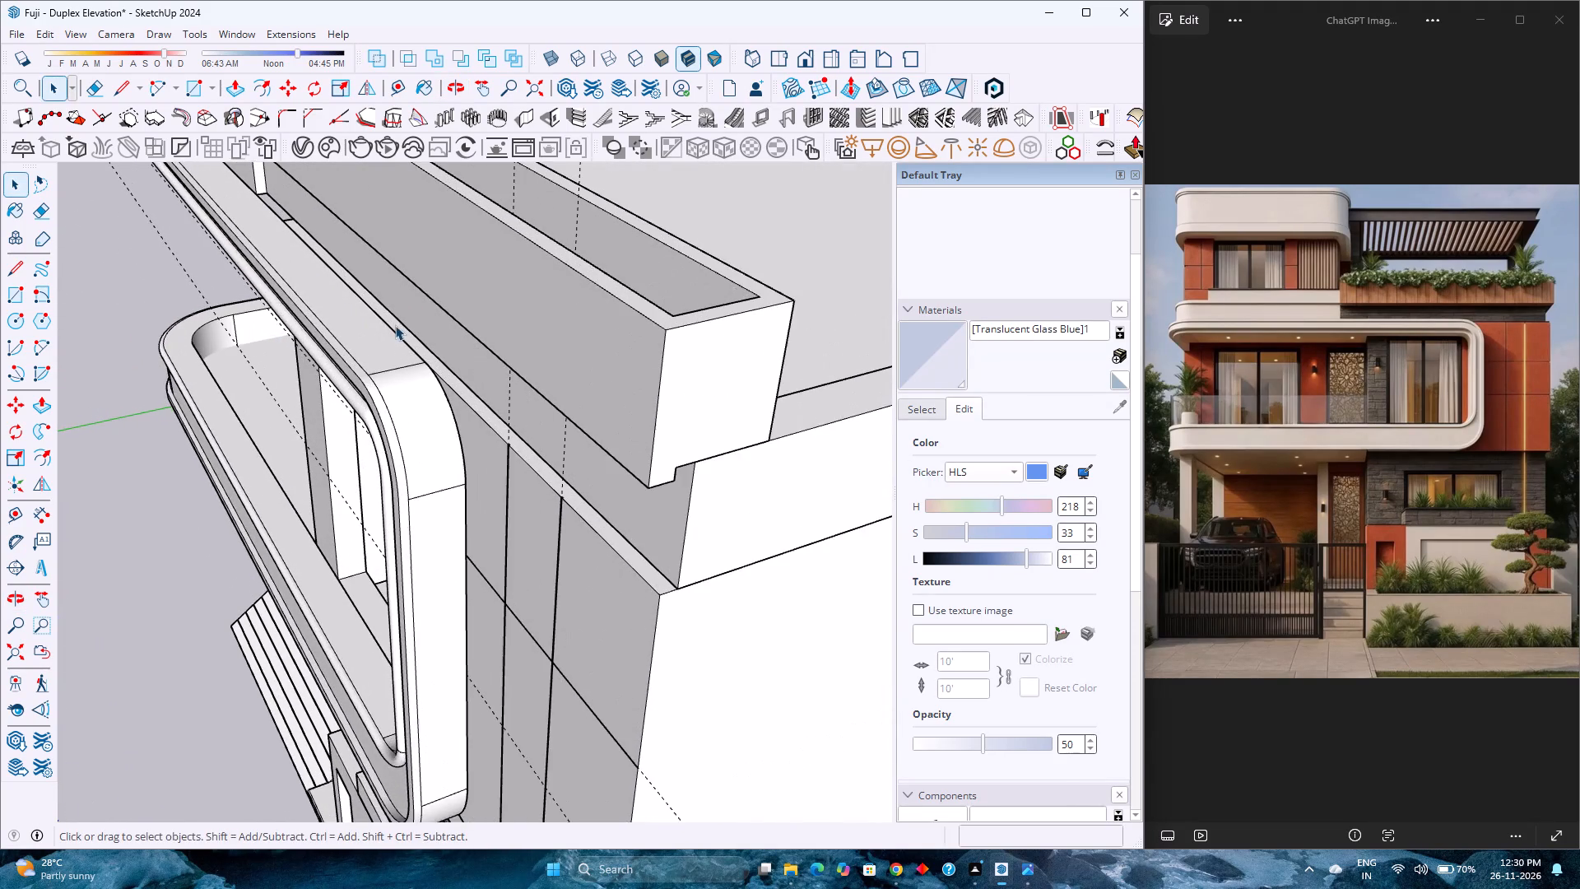
{"action": "scroll", "coordinate": [301, 284], "scroll_direction": "down", "scroll_amount": 3}
{"action": "middle_click_drag", "start_coordinate": [271, 322], "coordinate": [421, 398]}
{"action": "middle_click", "coordinate": [421, 398]}
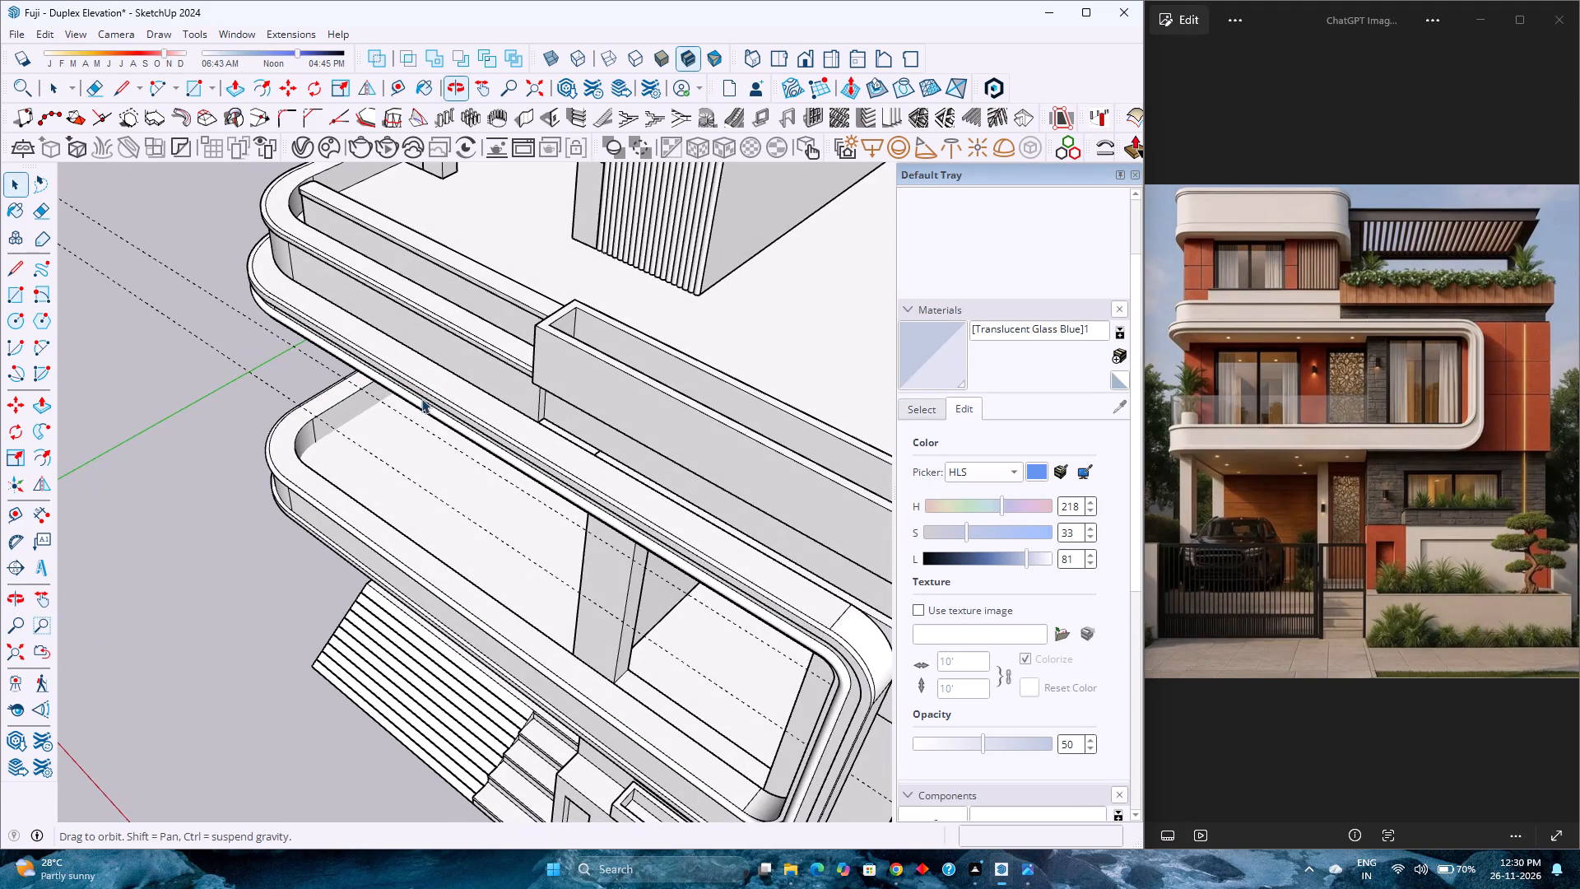
{"action": "scroll", "coordinate": [591, 454], "scroll_direction": "up", "scroll_amount": 7}
{"action": "middle_click_drag", "start_coordinate": [532, 413], "coordinate": [480, 405]}
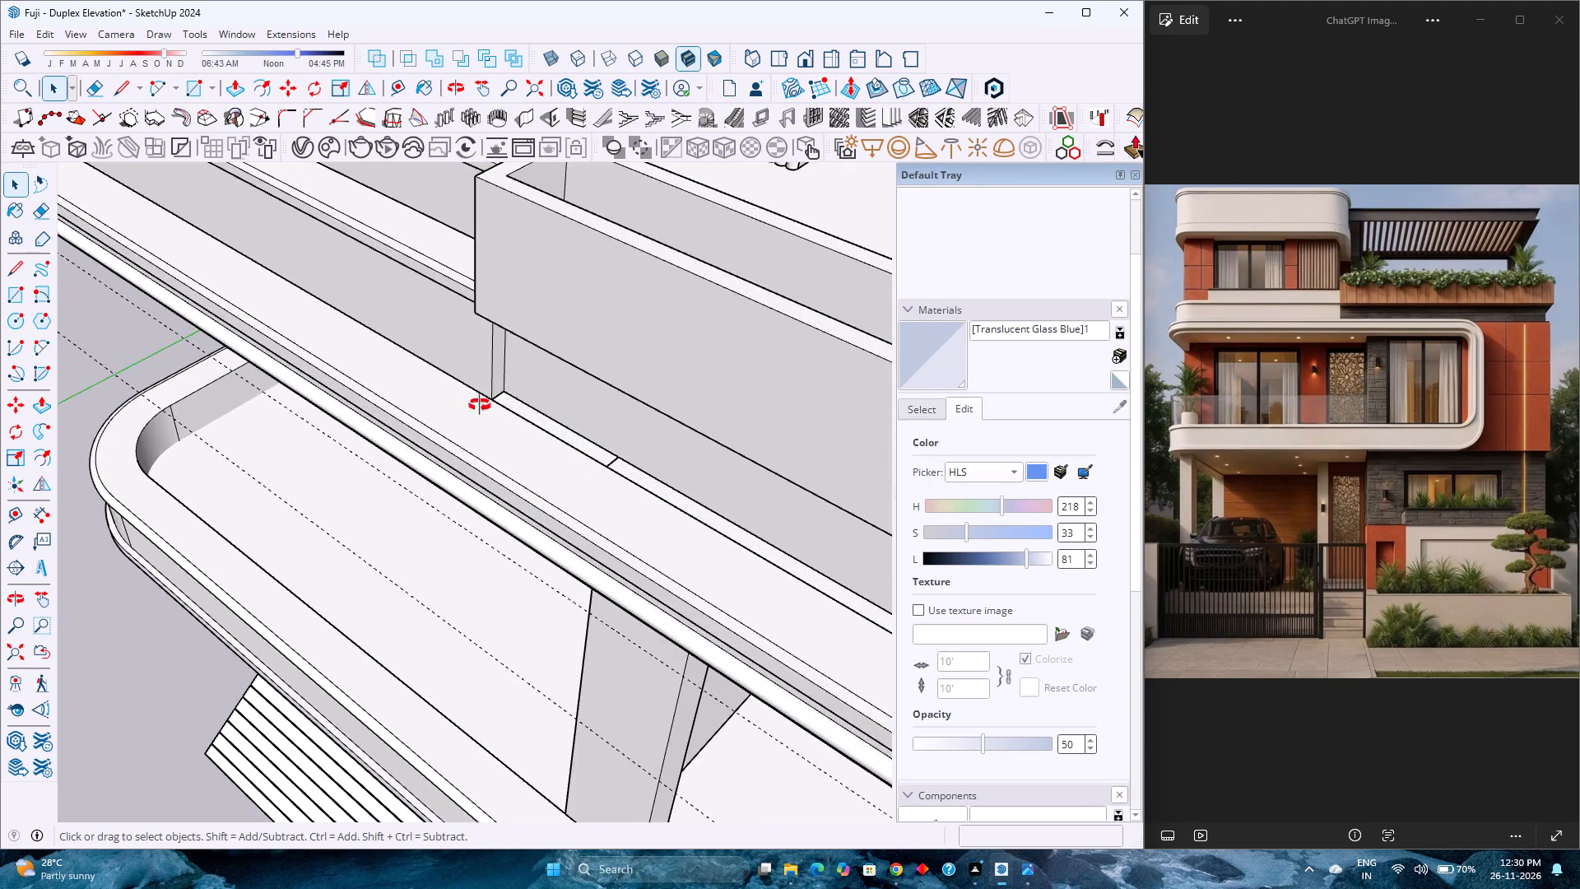
{"action": "middle_click_drag", "start_coordinate": [480, 405], "coordinate": [662, 389]}
{"action": "middle_click", "coordinate": [662, 389]}
Review the house from a distance and return to the front view fitted to the whole model.
{"action": "scroll", "coordinate": [472, 407], "scroll_direction": "down", "scroll_amount": 8}
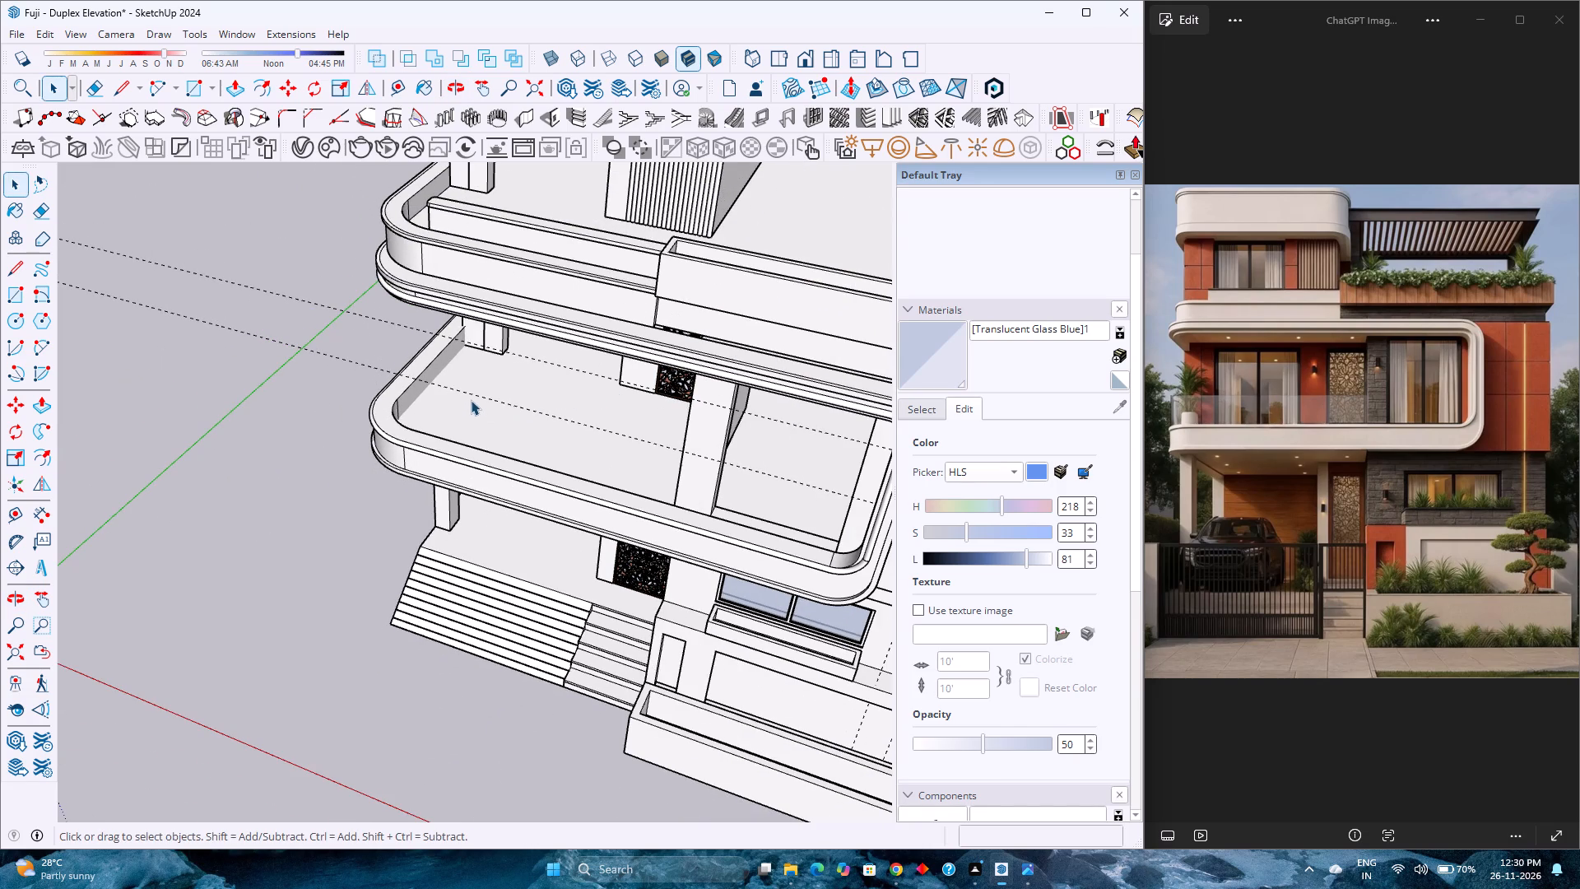
{"action": "scroll", "coordinate": [471, 400], "scroll_direction": "down", "scroll_amount": 13}
{"action": "scroll", "coordinate": [470, 400], "scroll_direction": "up", "scroll_amount": 4}
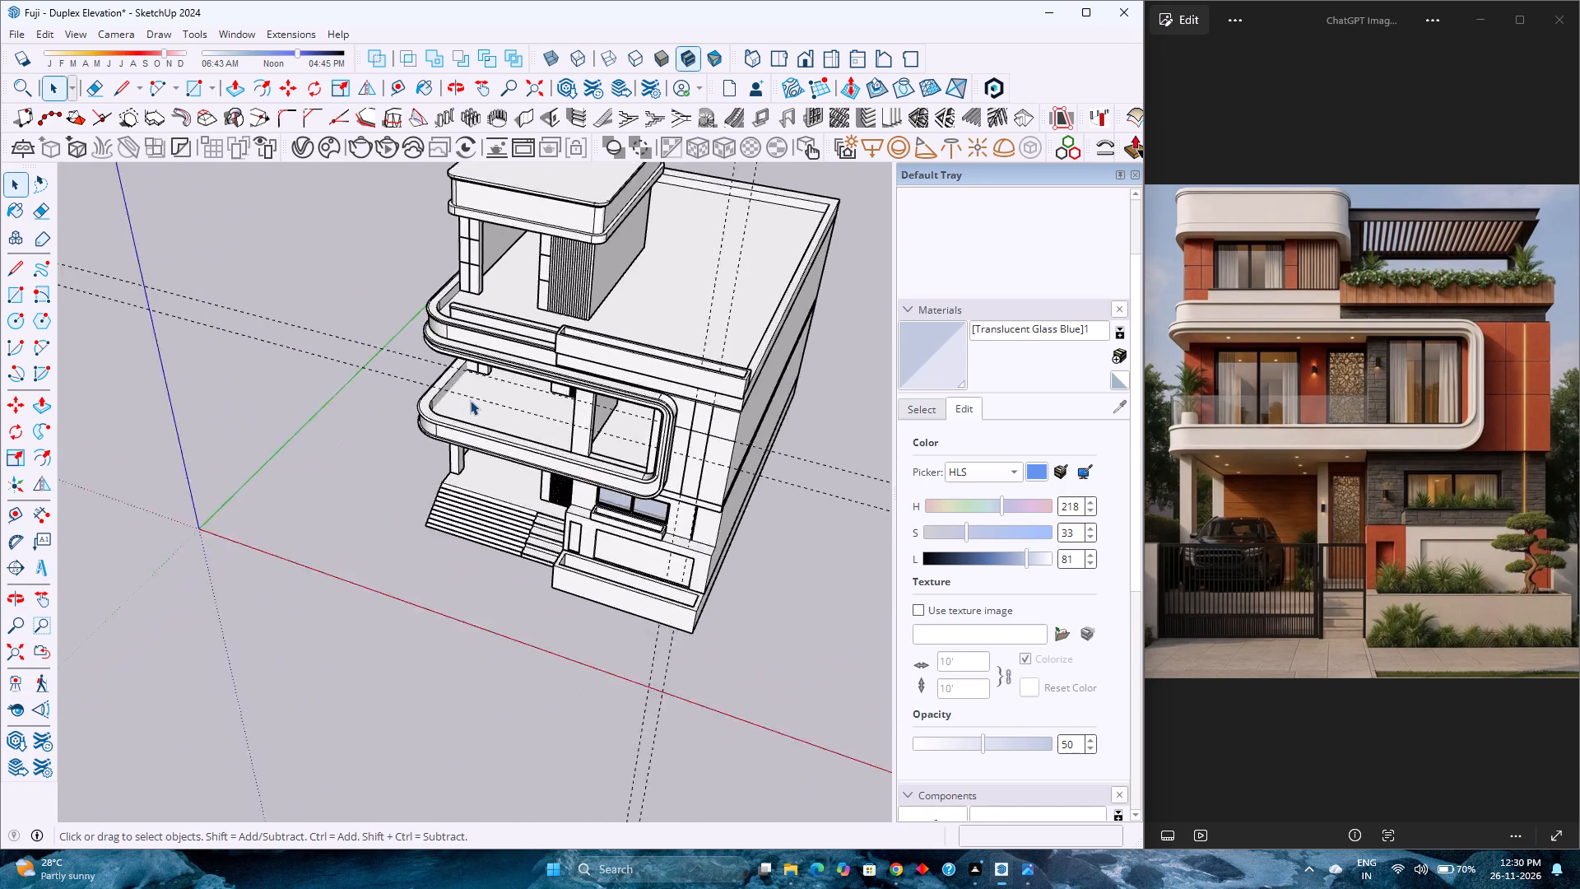
{"action": "scroll", "coordinate": [470, 400], "scroll_direction": "down", "scroll_amount": 3}
{"action": "scroll", "coordinate": [470, 400], "scroll_direction": "up", "scroll_amount": 3}
{"action": "scroll", "coordinate": [470, 400], "scroll_direction": "down", "scroll_amount": 3}
{"action": "scroll", "coordinate": [469, 401], "scroll_direction": "up", "scroll_amount": 2}
{"action": "scroll", "coordinate": [469, 401], "scroll_direction": "down", "scroll_amount": 3}
{"action": "scroll", "coordinate": [469, 401], "scroll_direction": "up", "scroll_amount": 3}
{"action": "scroll", "coordinate": [469, 401], "scroll_direction": "down", "scroll_amount": 4}
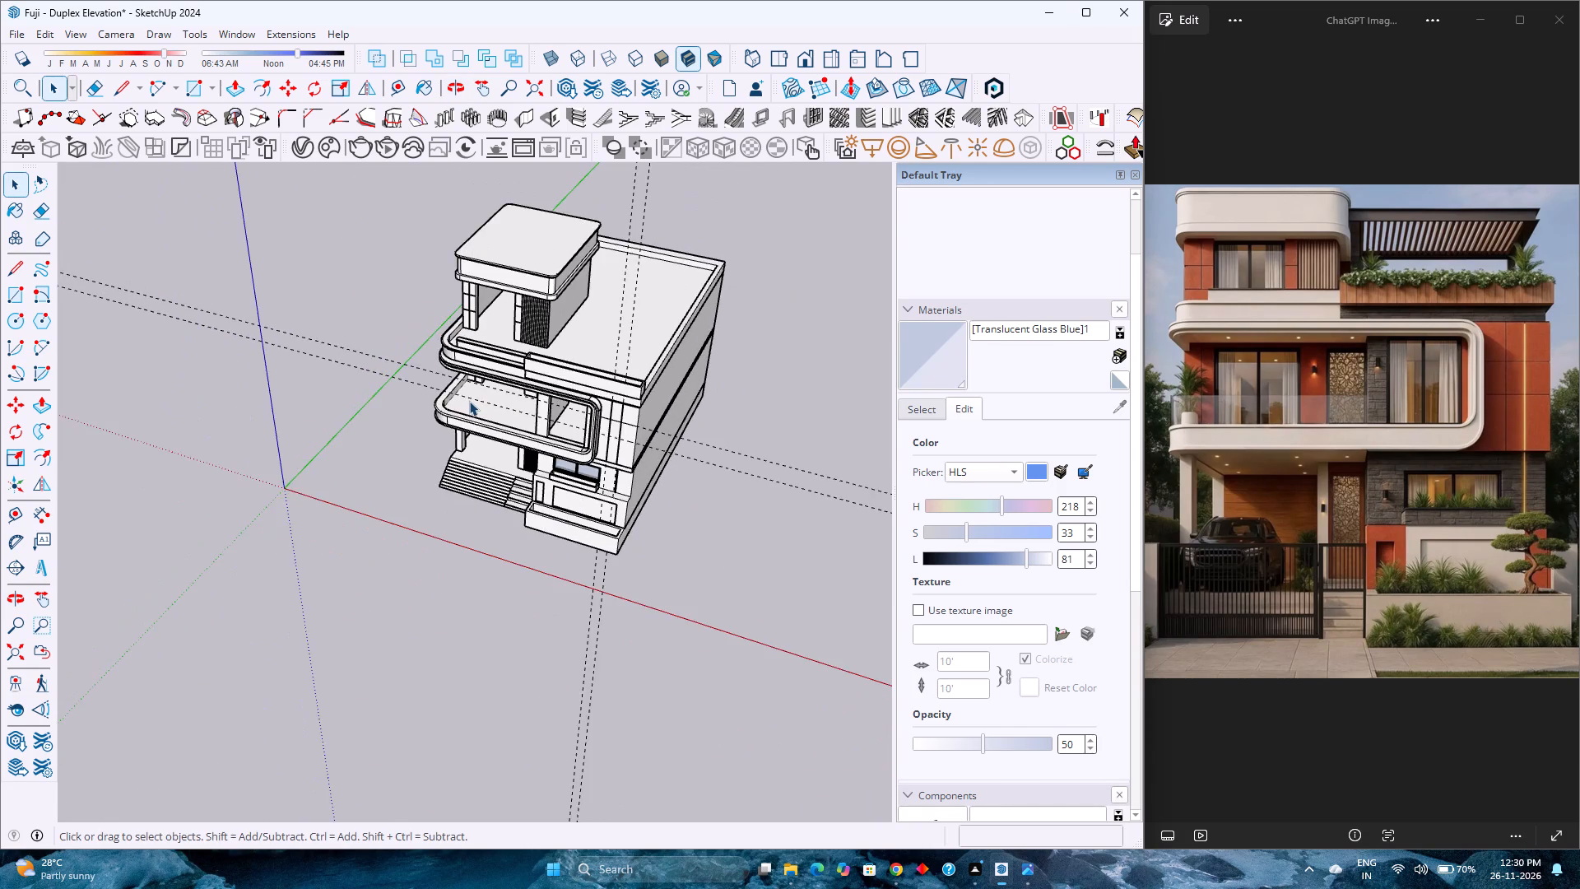
{"action": "scroll", "coordinate": [469, 401], "scroll_direction": "down", "scroll_amount": 7}
{"action": "left_click", "coordinate": [799, 62]}
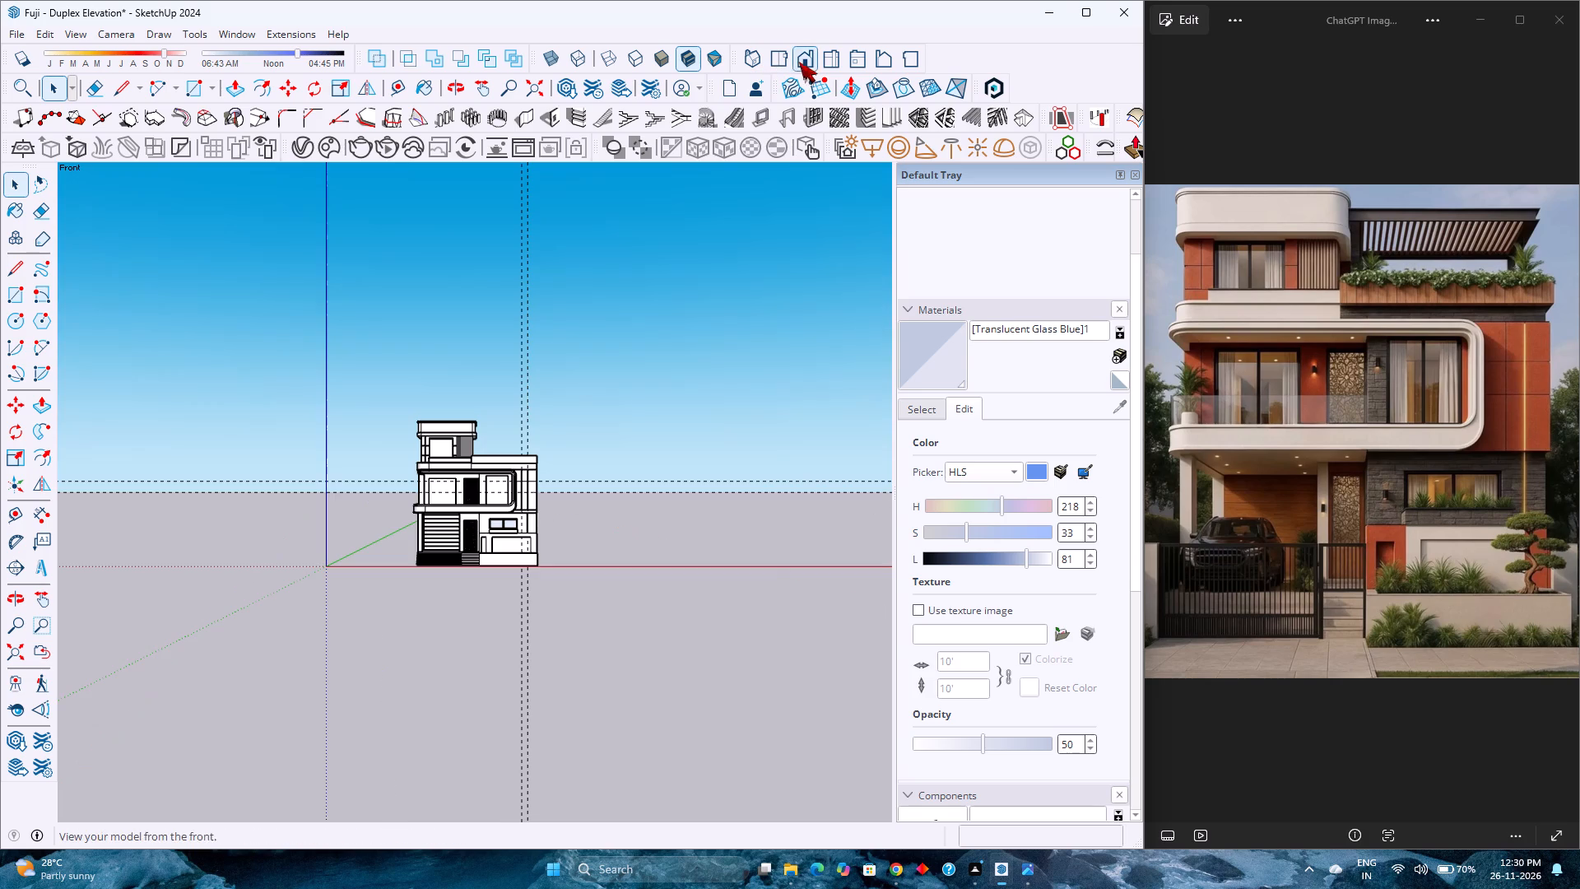
{"action": "left_click", "coordinate": [17, 655]}
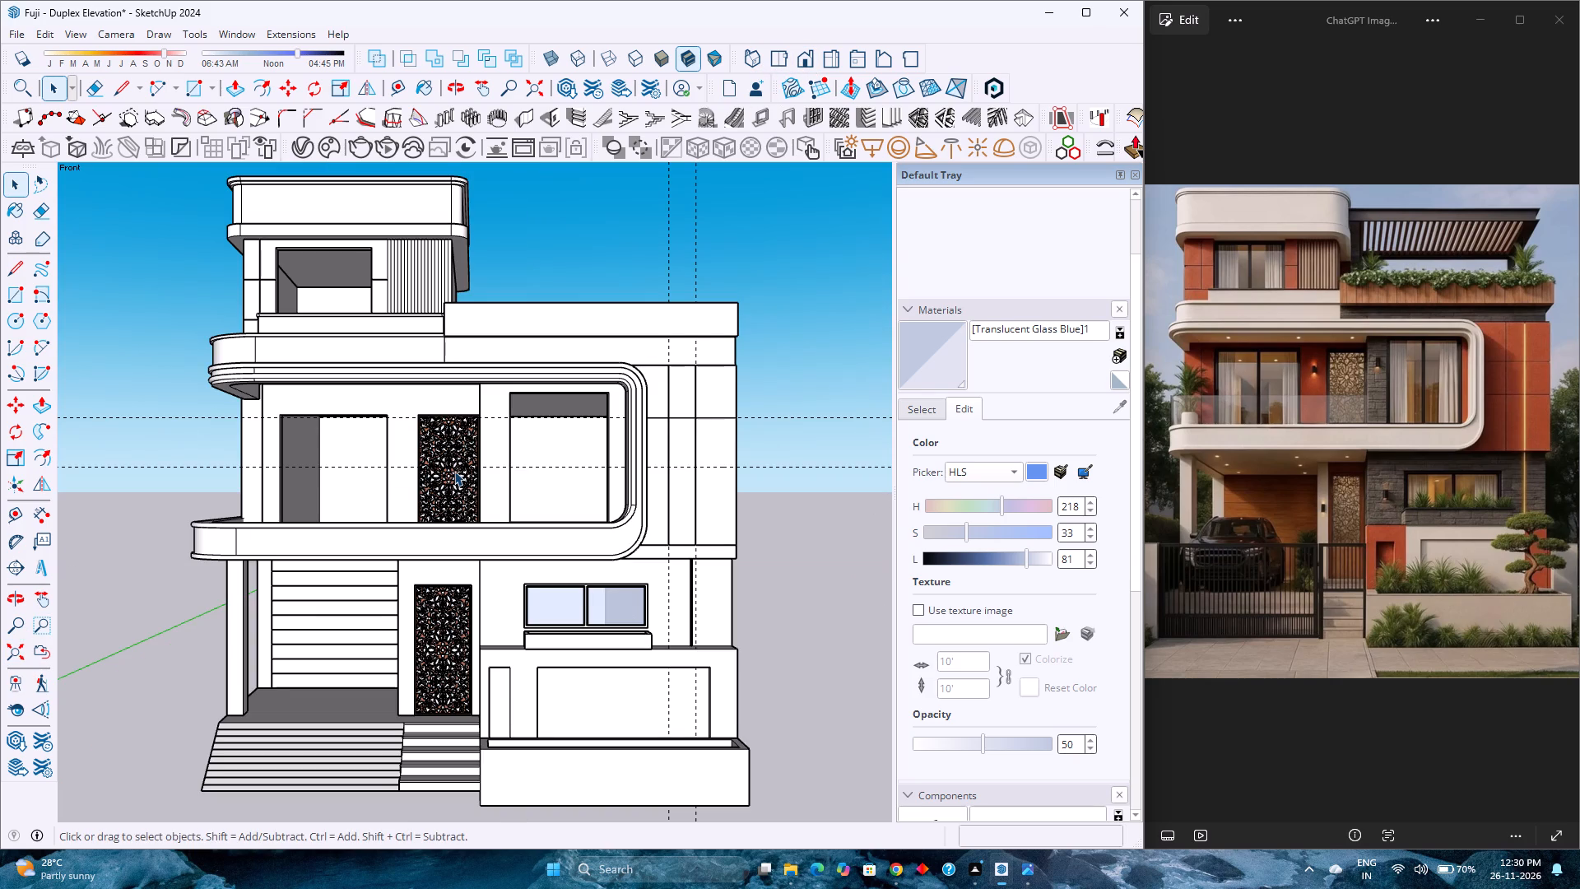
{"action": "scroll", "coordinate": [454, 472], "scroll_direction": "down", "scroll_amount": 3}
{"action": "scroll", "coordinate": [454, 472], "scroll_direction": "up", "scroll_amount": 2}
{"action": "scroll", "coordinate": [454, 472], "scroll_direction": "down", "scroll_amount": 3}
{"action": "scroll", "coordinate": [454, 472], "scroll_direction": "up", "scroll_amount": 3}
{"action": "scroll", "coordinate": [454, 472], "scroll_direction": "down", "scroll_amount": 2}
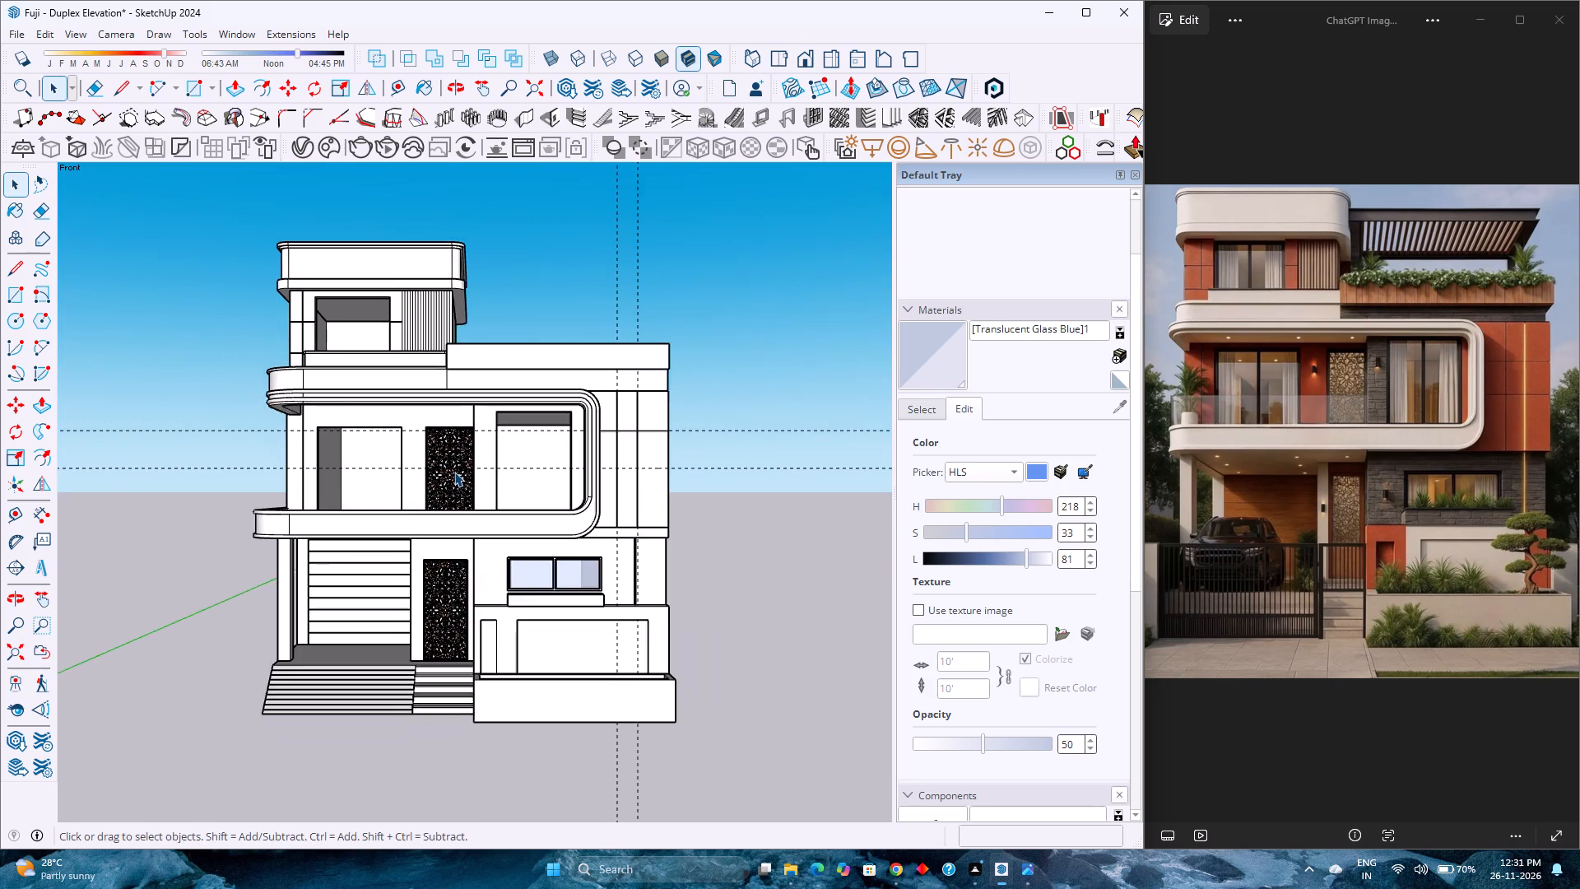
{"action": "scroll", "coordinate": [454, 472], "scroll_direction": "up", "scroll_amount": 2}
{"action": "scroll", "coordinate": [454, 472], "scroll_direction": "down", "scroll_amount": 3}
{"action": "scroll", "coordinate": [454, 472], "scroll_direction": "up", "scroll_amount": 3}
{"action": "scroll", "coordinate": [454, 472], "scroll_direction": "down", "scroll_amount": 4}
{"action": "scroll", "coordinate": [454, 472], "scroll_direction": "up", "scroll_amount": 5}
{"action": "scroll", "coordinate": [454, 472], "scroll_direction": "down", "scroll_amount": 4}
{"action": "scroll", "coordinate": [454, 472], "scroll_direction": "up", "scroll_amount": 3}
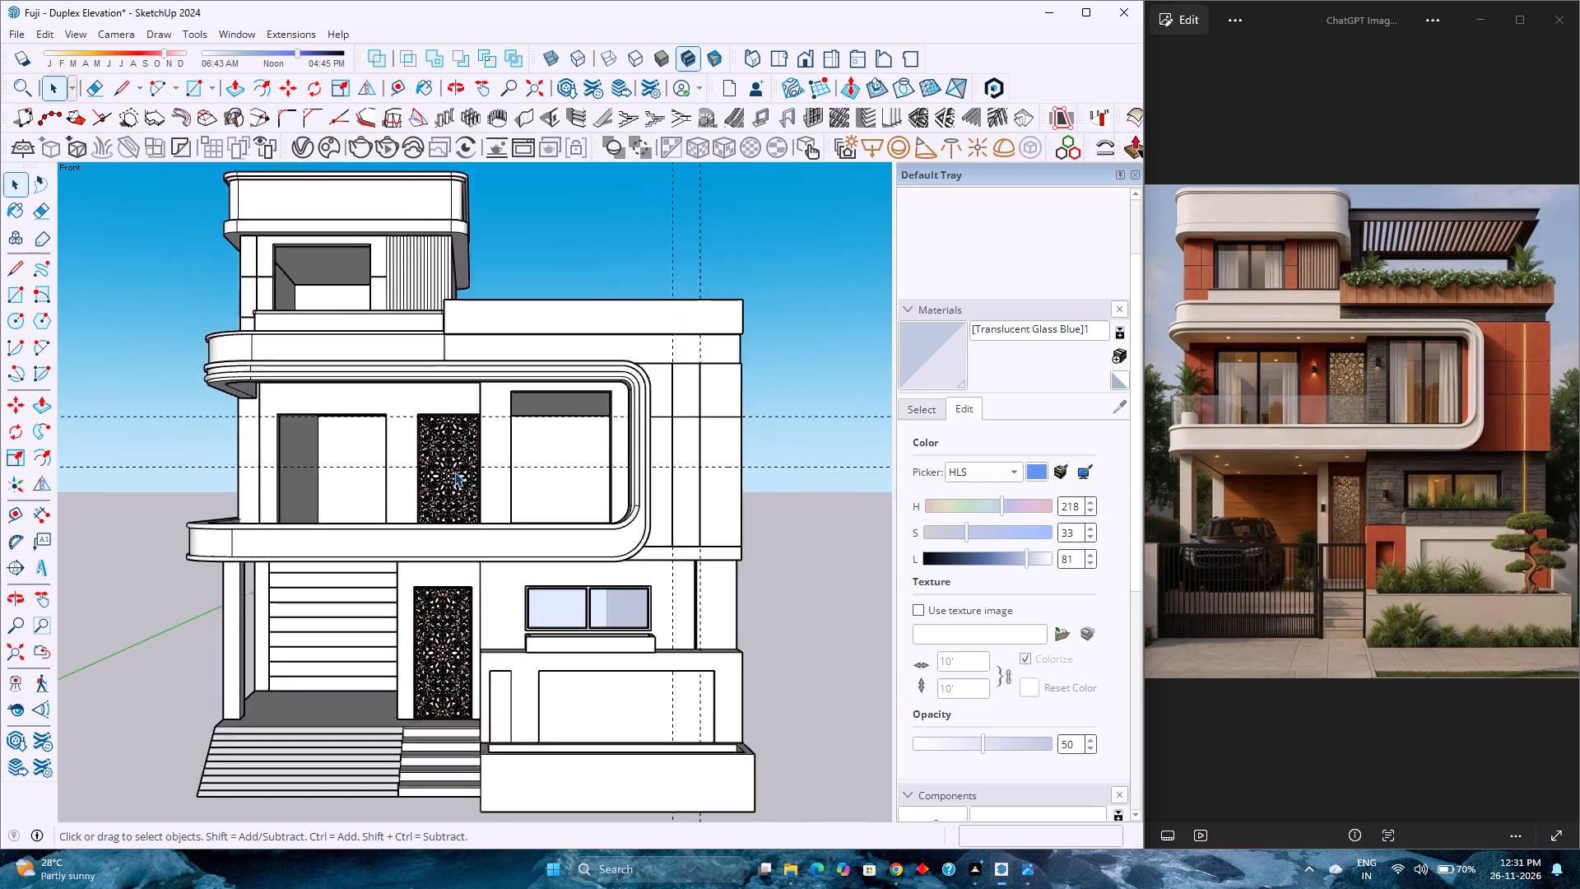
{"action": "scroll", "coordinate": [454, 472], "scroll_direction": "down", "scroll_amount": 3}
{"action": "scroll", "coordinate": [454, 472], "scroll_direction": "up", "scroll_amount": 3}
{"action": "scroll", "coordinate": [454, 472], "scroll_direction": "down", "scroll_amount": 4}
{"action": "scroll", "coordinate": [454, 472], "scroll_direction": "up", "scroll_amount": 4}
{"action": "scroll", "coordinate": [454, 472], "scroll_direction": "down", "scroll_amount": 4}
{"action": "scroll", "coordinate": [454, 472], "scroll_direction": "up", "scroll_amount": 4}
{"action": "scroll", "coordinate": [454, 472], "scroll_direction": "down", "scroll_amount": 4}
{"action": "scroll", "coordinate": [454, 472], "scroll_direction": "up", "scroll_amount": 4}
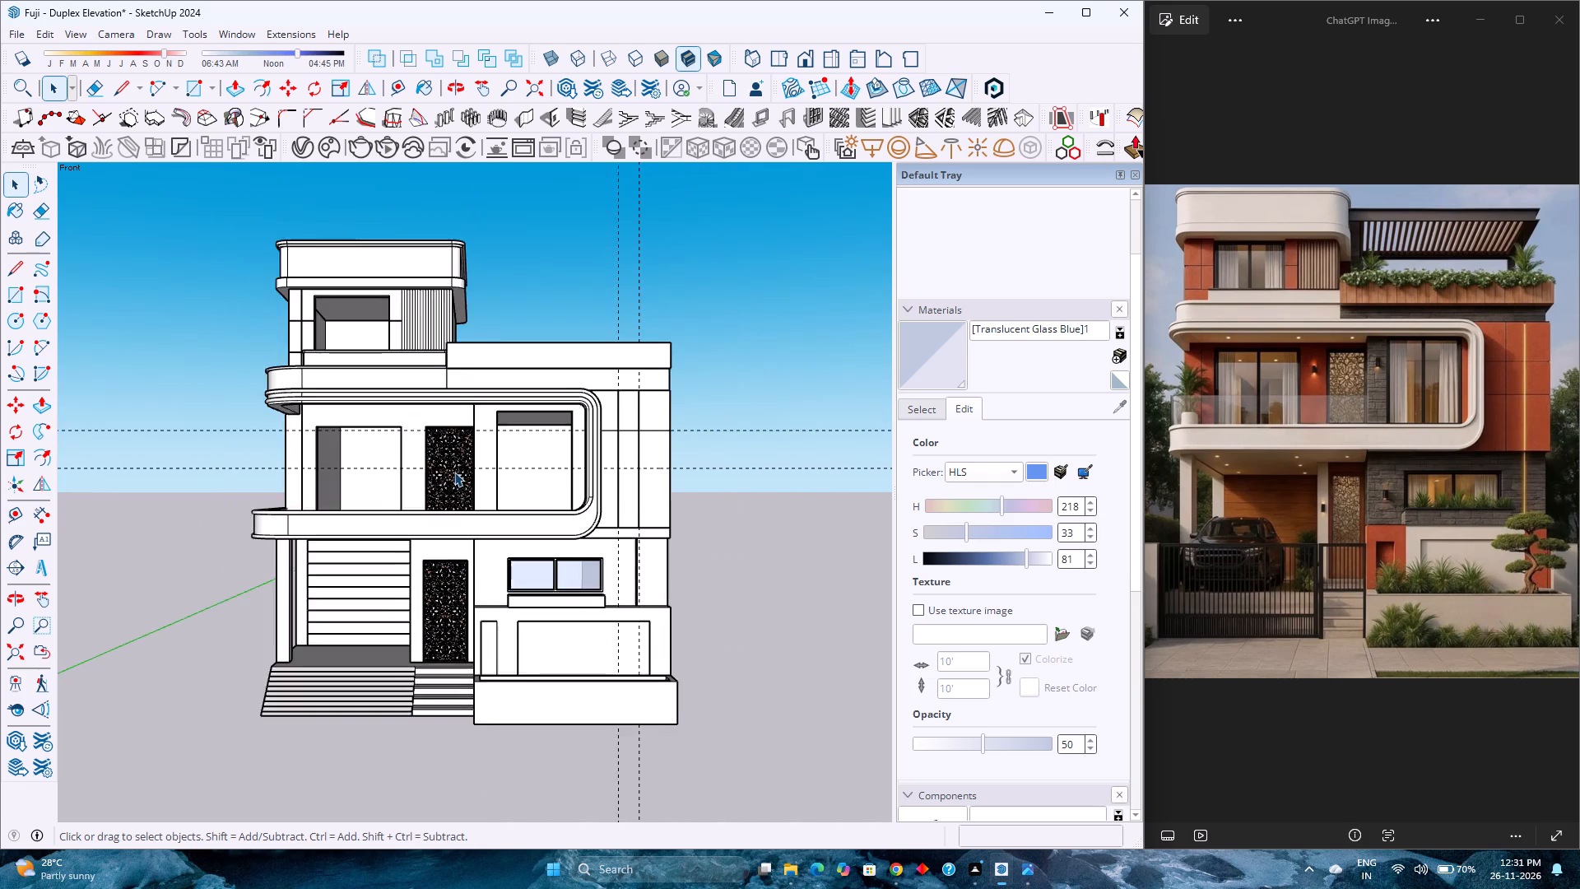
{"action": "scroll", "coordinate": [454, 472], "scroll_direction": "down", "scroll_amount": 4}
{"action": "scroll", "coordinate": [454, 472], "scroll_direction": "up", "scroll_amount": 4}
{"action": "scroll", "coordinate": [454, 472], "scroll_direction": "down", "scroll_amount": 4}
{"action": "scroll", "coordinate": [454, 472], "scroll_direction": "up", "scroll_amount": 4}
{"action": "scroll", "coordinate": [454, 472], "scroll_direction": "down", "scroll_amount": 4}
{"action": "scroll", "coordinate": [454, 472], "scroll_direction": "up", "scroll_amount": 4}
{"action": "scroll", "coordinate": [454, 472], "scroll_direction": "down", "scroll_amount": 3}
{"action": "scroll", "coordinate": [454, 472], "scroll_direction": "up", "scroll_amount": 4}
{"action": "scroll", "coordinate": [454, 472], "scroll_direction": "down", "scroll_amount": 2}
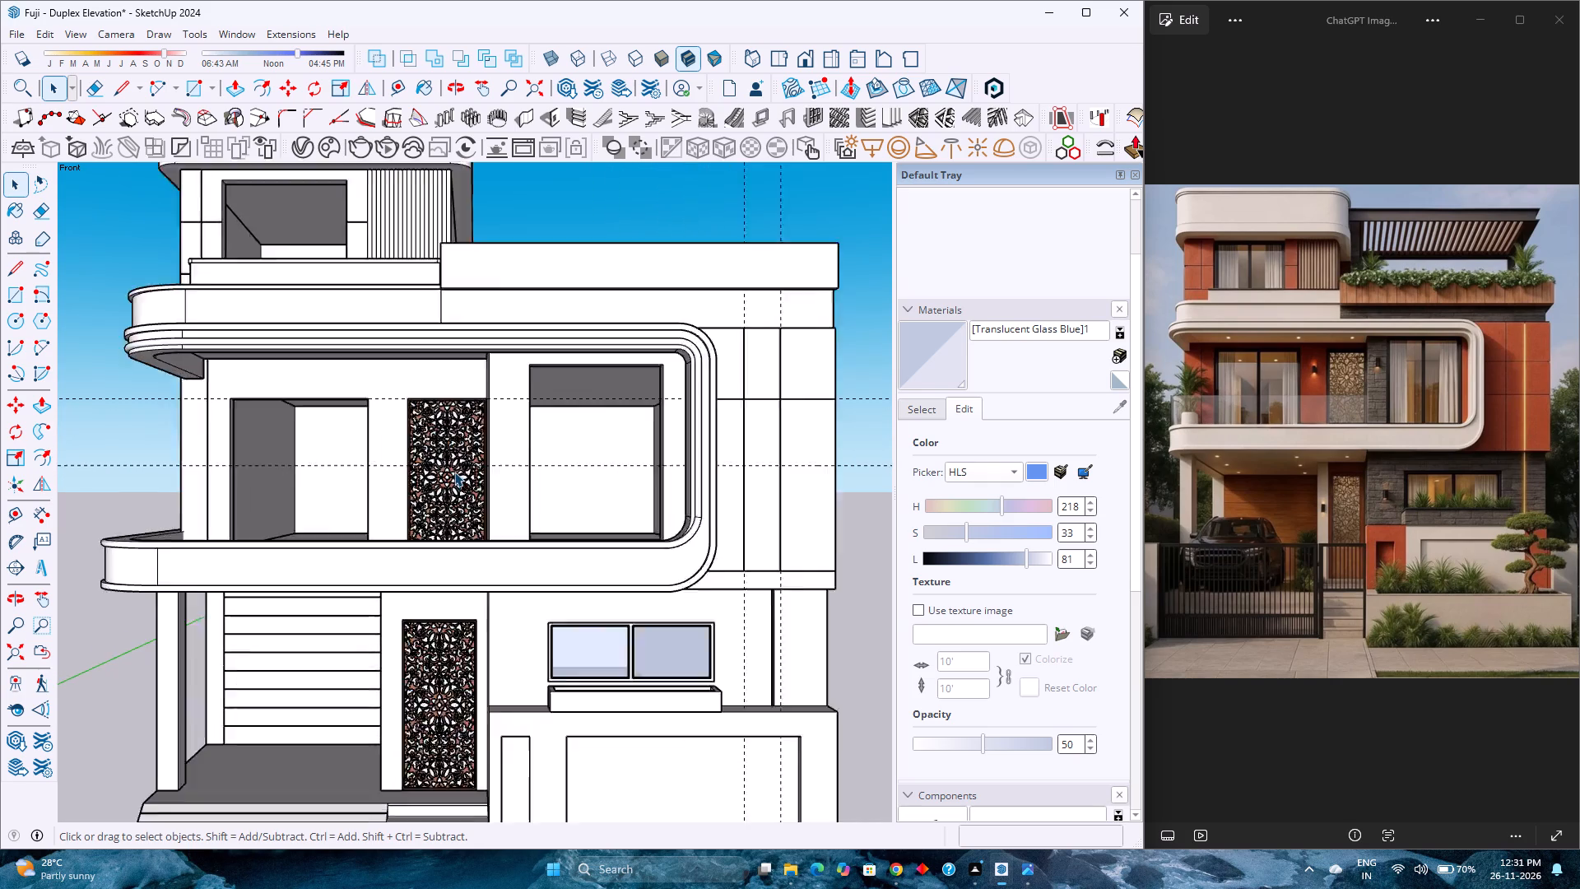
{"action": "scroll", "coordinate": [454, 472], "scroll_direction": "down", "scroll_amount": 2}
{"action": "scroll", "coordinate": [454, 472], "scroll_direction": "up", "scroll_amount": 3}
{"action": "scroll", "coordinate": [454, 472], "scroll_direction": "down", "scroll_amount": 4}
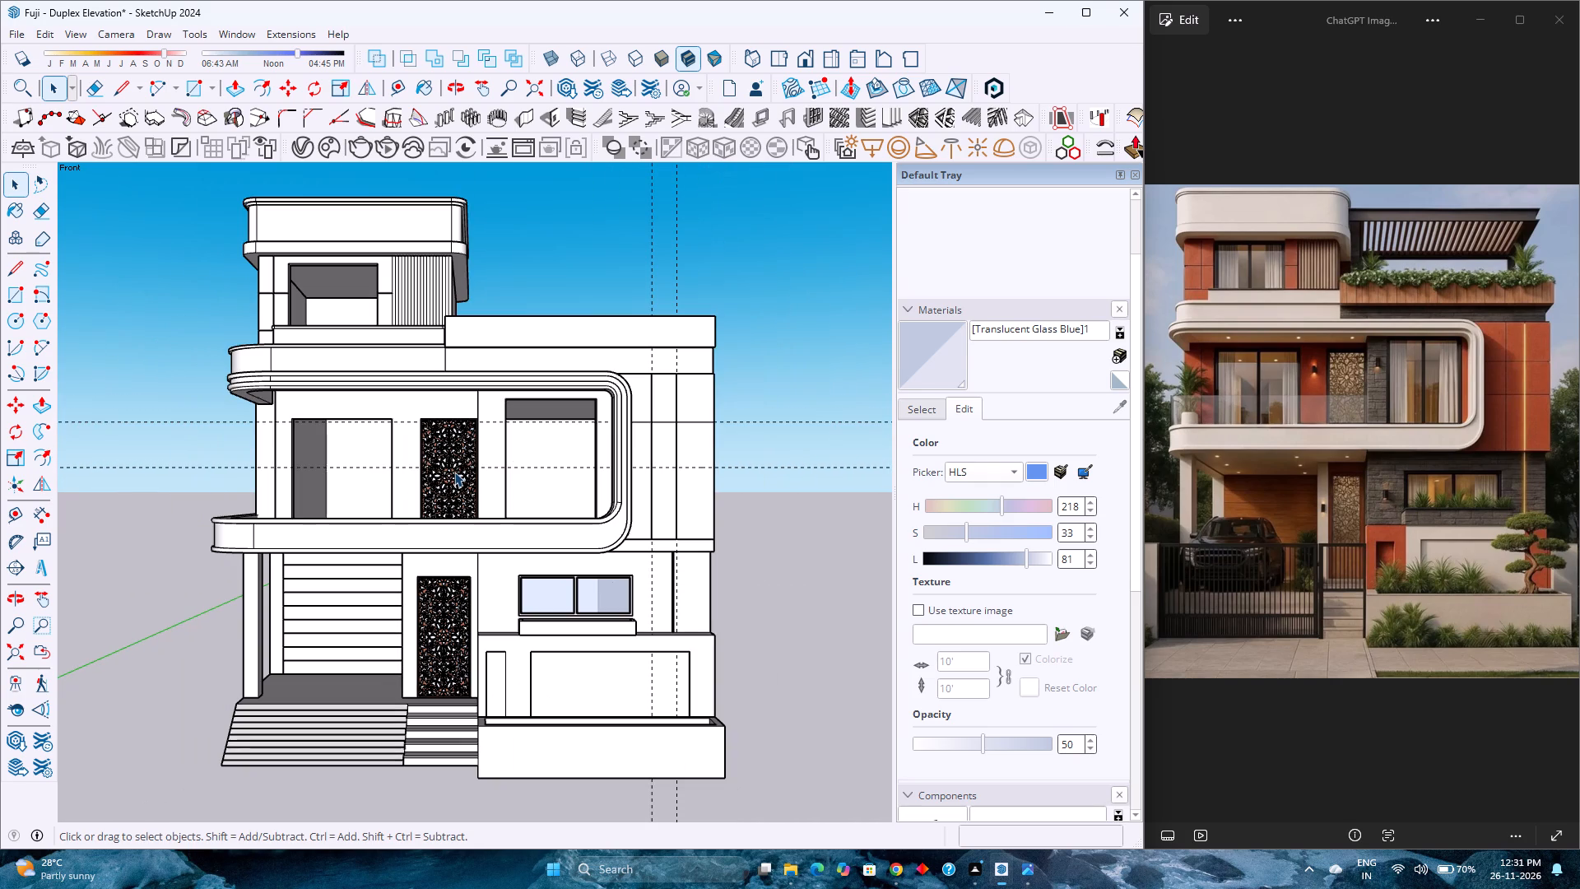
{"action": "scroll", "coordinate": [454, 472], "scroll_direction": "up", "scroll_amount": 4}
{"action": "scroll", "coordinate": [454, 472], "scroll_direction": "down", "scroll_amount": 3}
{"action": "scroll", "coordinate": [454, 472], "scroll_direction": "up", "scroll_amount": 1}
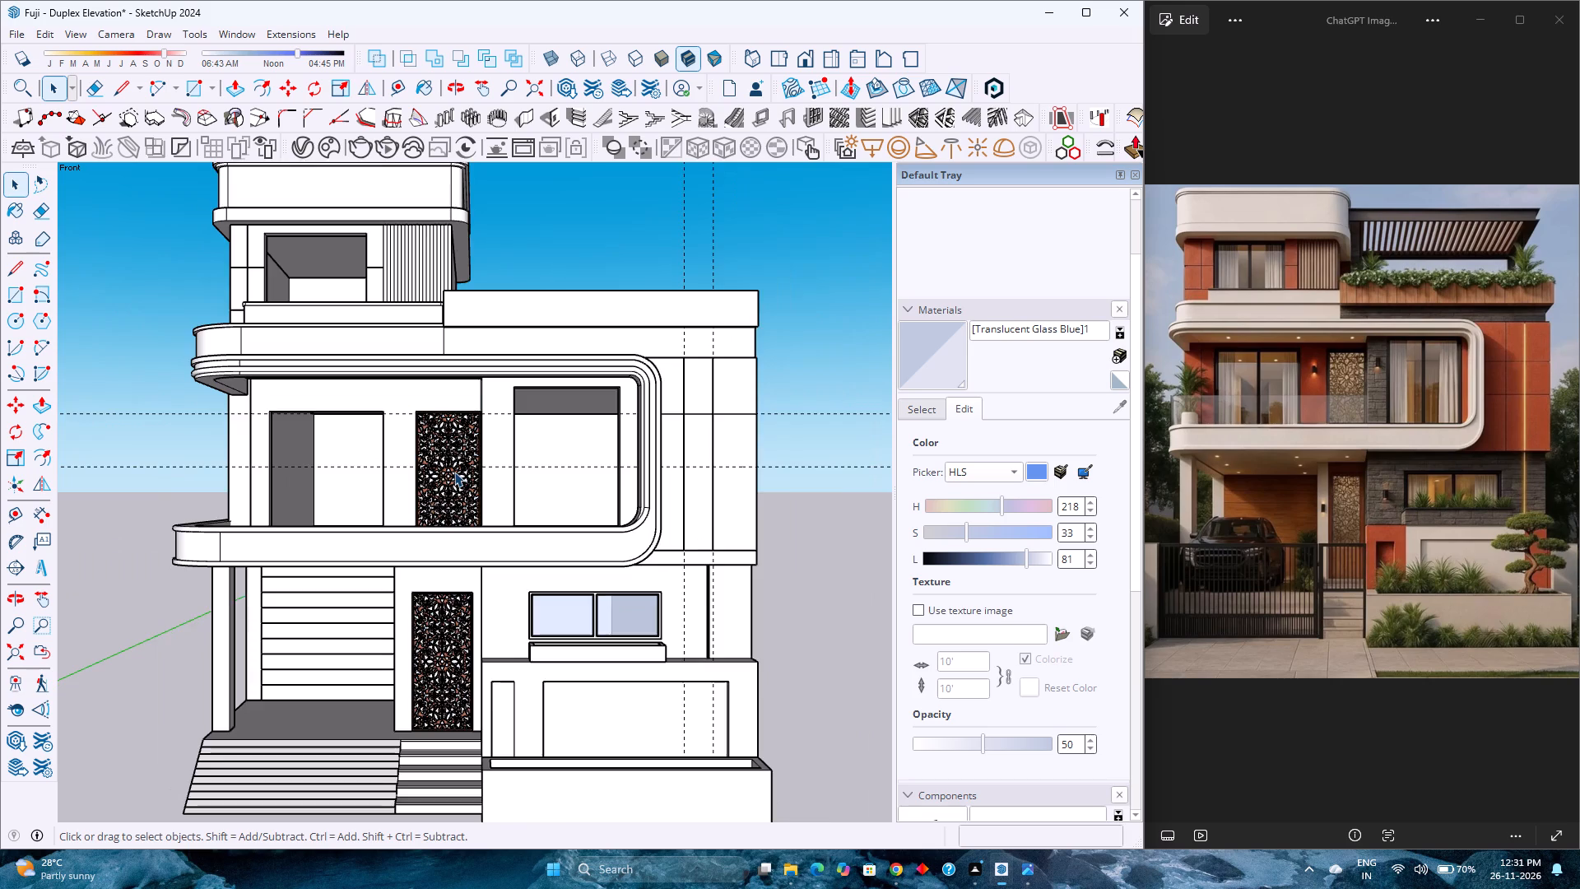
Open the house group for editing and examine the first-floor patterned jali panel, its brown frame and the adjoining wall up close.
{"action": "scroll", "coordinate": [454, 472], "scroll_direction": "up", "scroll_amount": 1}
{"action": "left_click", "coordinate": [458, 444]}
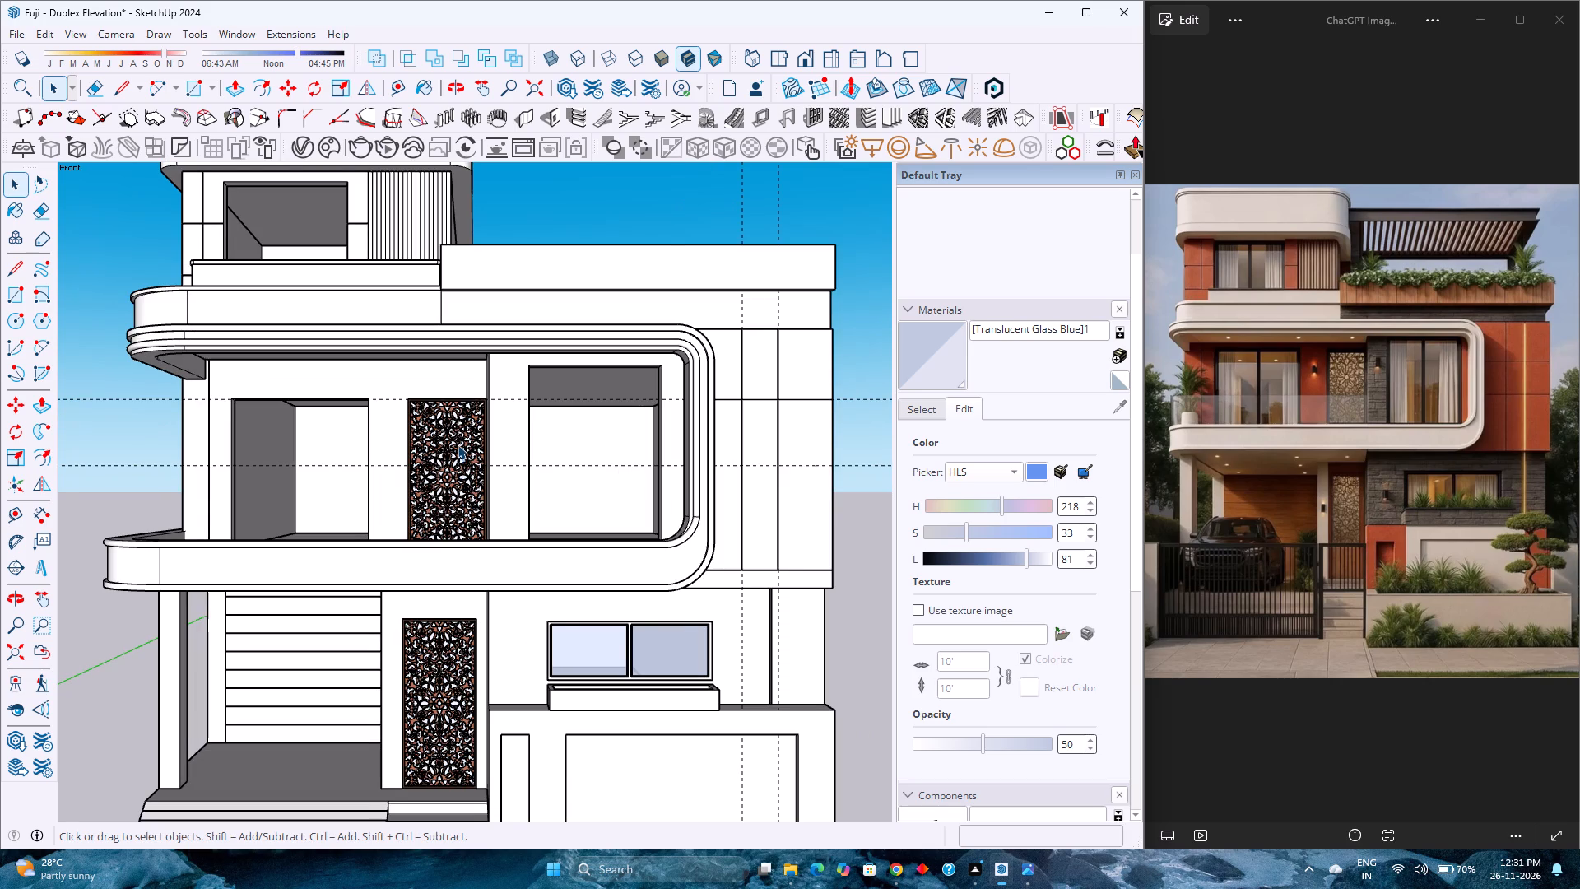
{"action": "double_click", "coordinate": [458, 444]}
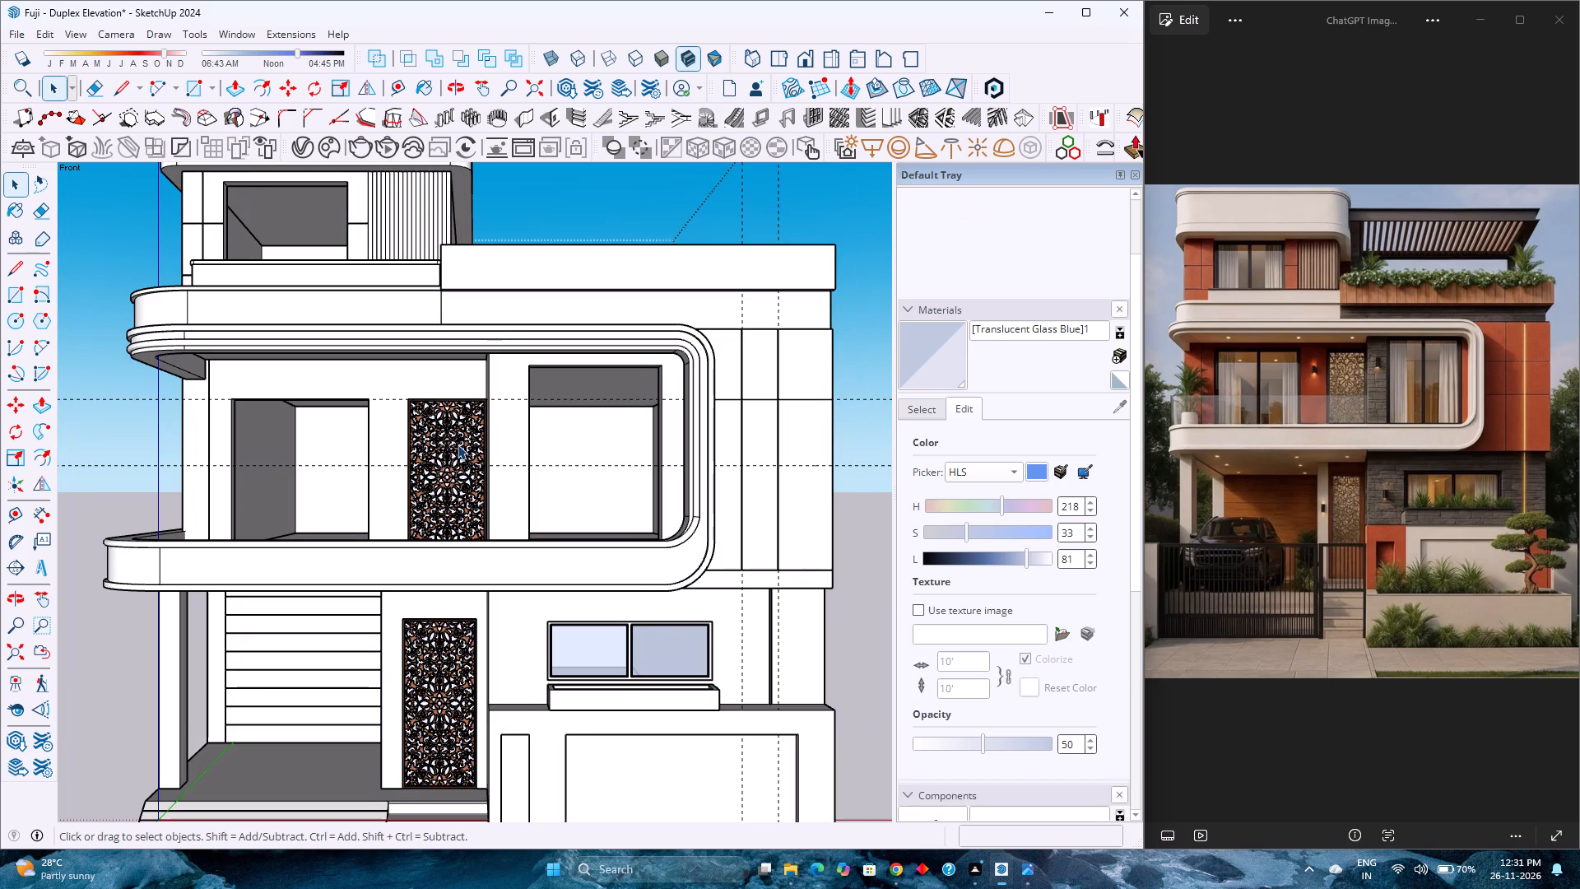
{"action": "scroll", "coordinate": [458, 444], "scroll_direction": "down", "scroll_amount": 5}
{"action": "scroll", "coordinate": [453, 435], "scroll_direction": "up", "scroll_amount": 4}
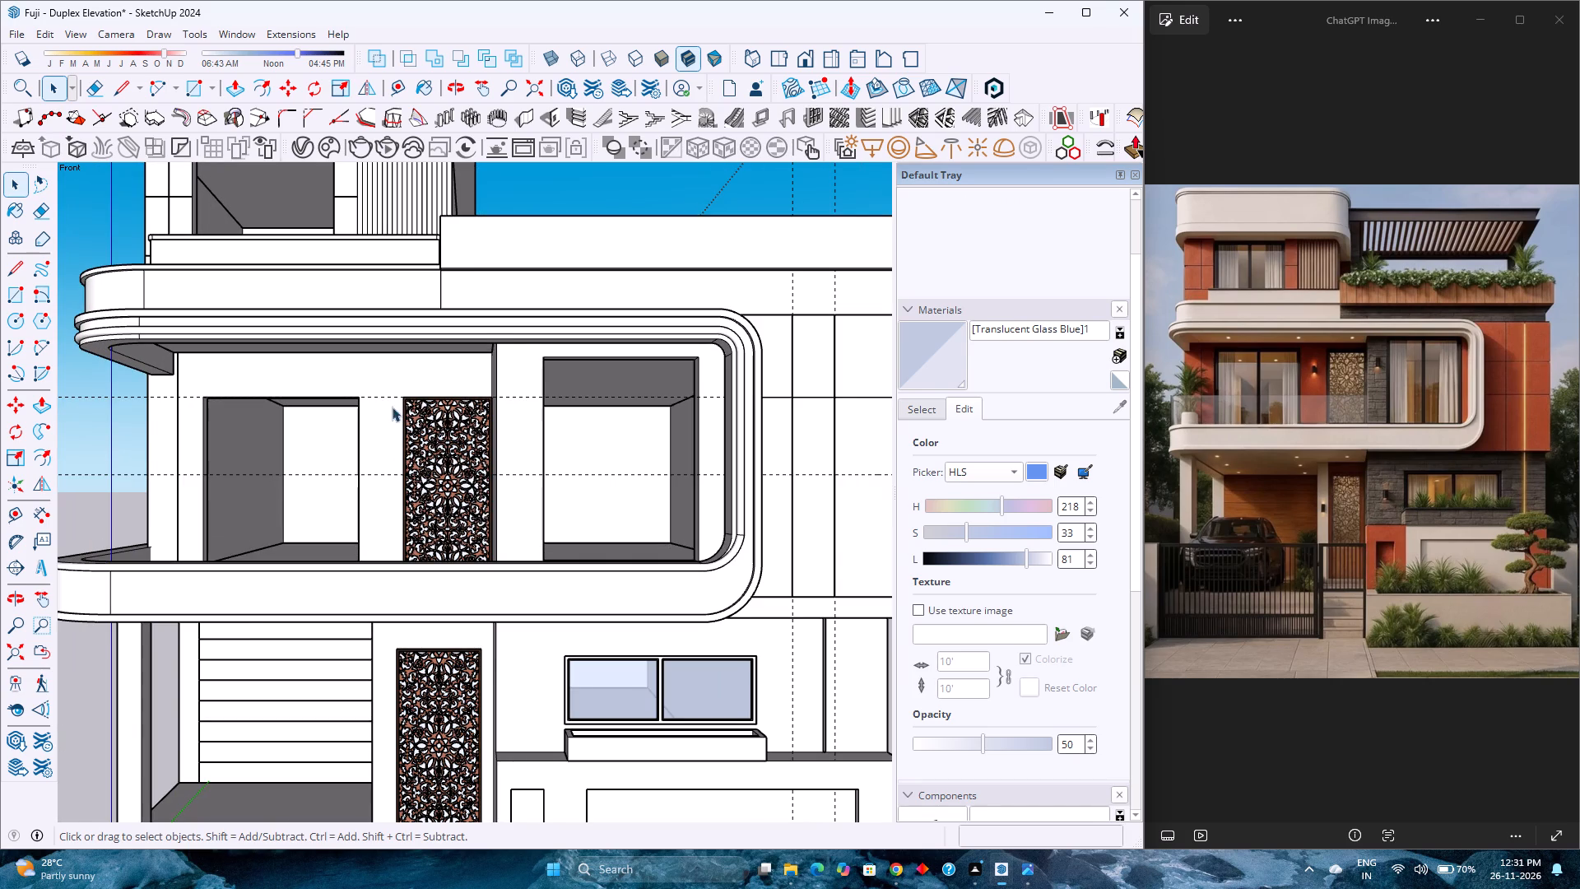
{"action": "scroll", "coordinate": [446, 392], "scroll_direction": "up", "scroll_amount": 16}
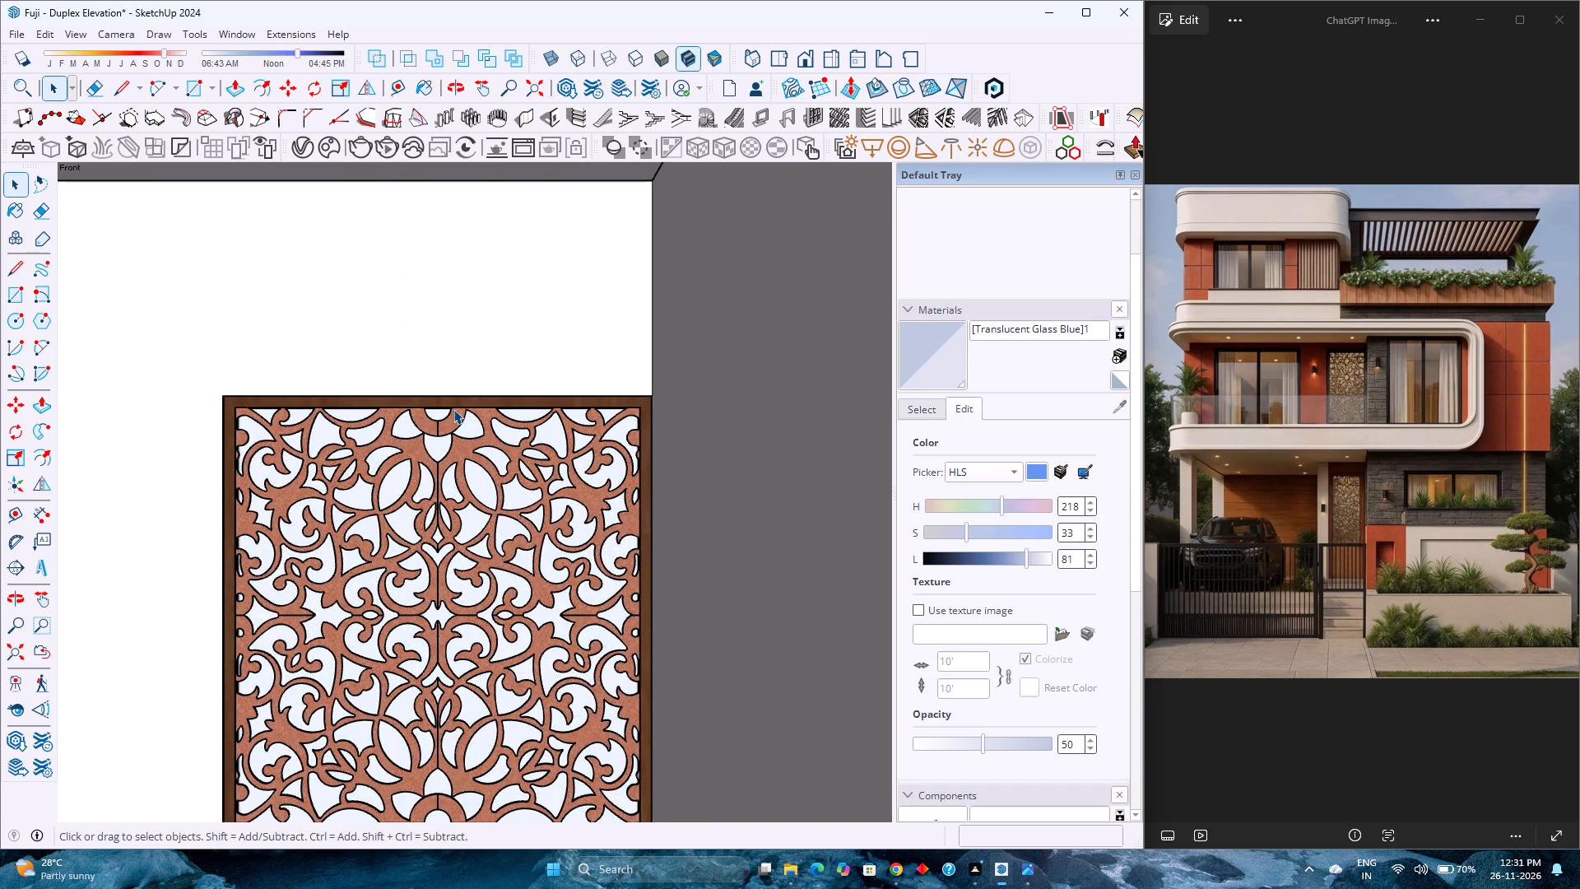
{"action": "scroll", "coordinate": [536, 389], "scroll_direction": "up", "scroll_amount": 14}
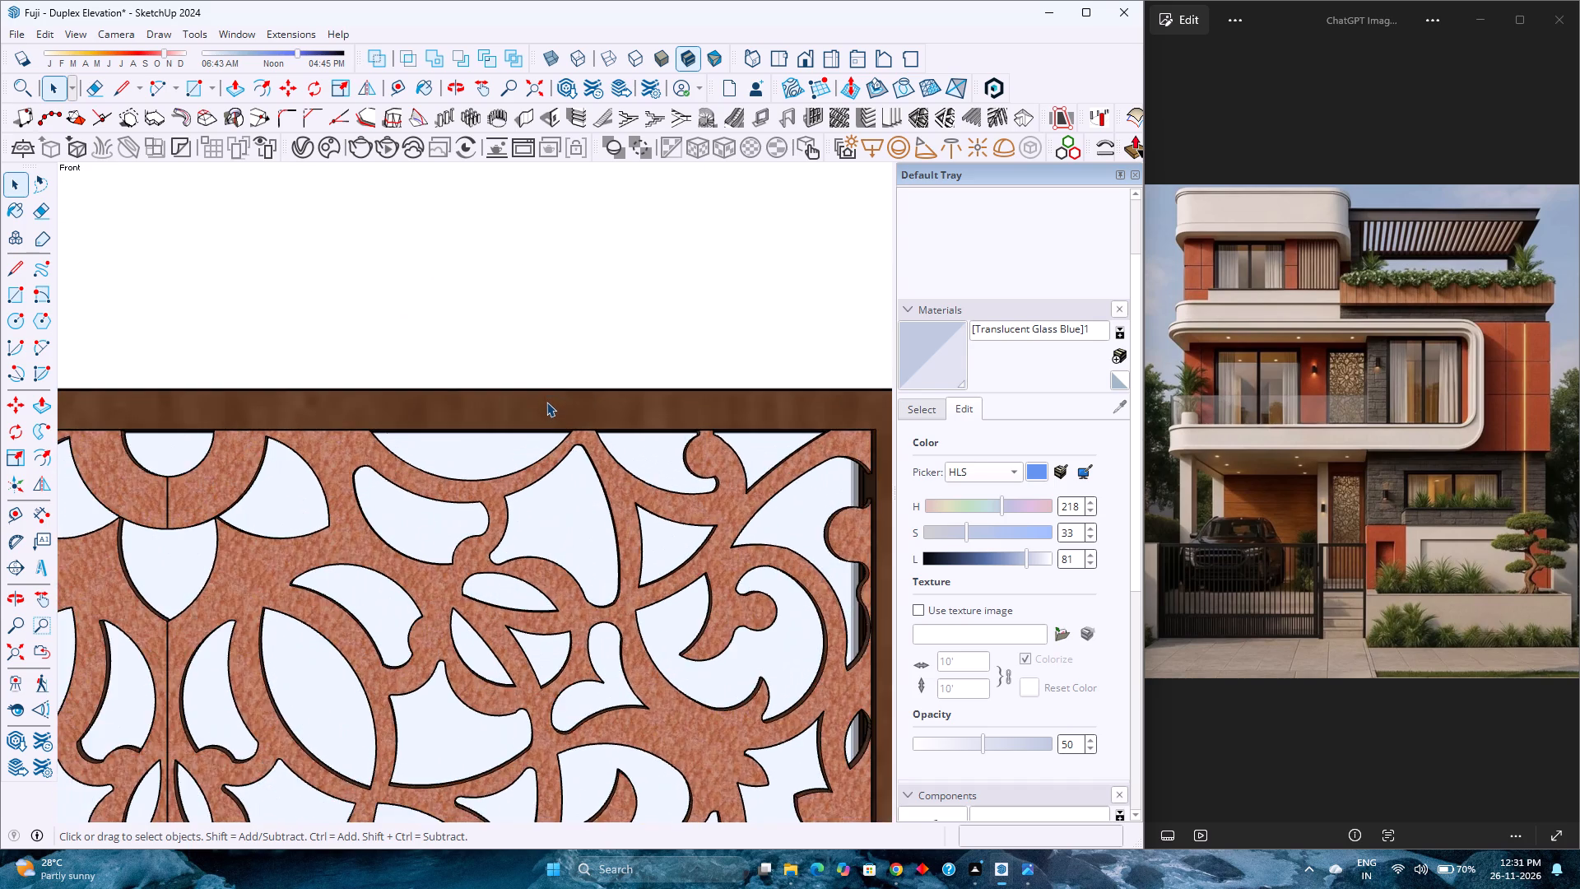
{"action": "scroll", "coordinate": [546, 402], "scroll_direction": "up", "scroll_amount": 3}
{"action": "middle_click_drag", "start_coordinate": [503, 394], "coordinate": [750, 333]}
{"action": "middle_click", "coordinate": [750, 333]}
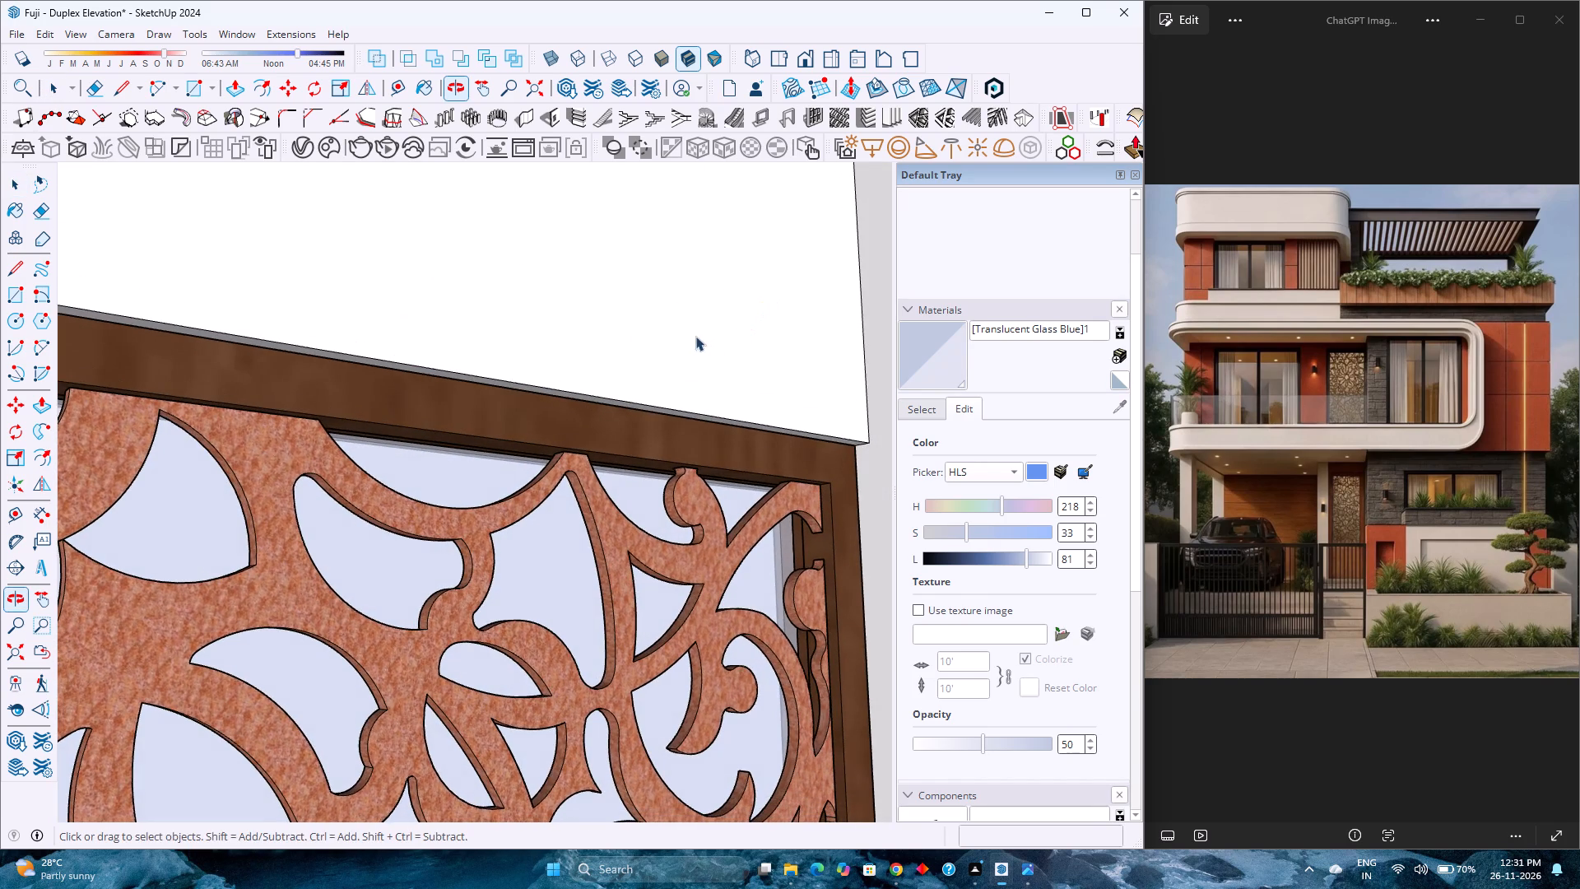
{"action": "double_click", "coordinate": [693, 336]}
{"action": "scroll", "coordinate": [610, 397], "scroll_direction": "up", "scroll_amount": 3}
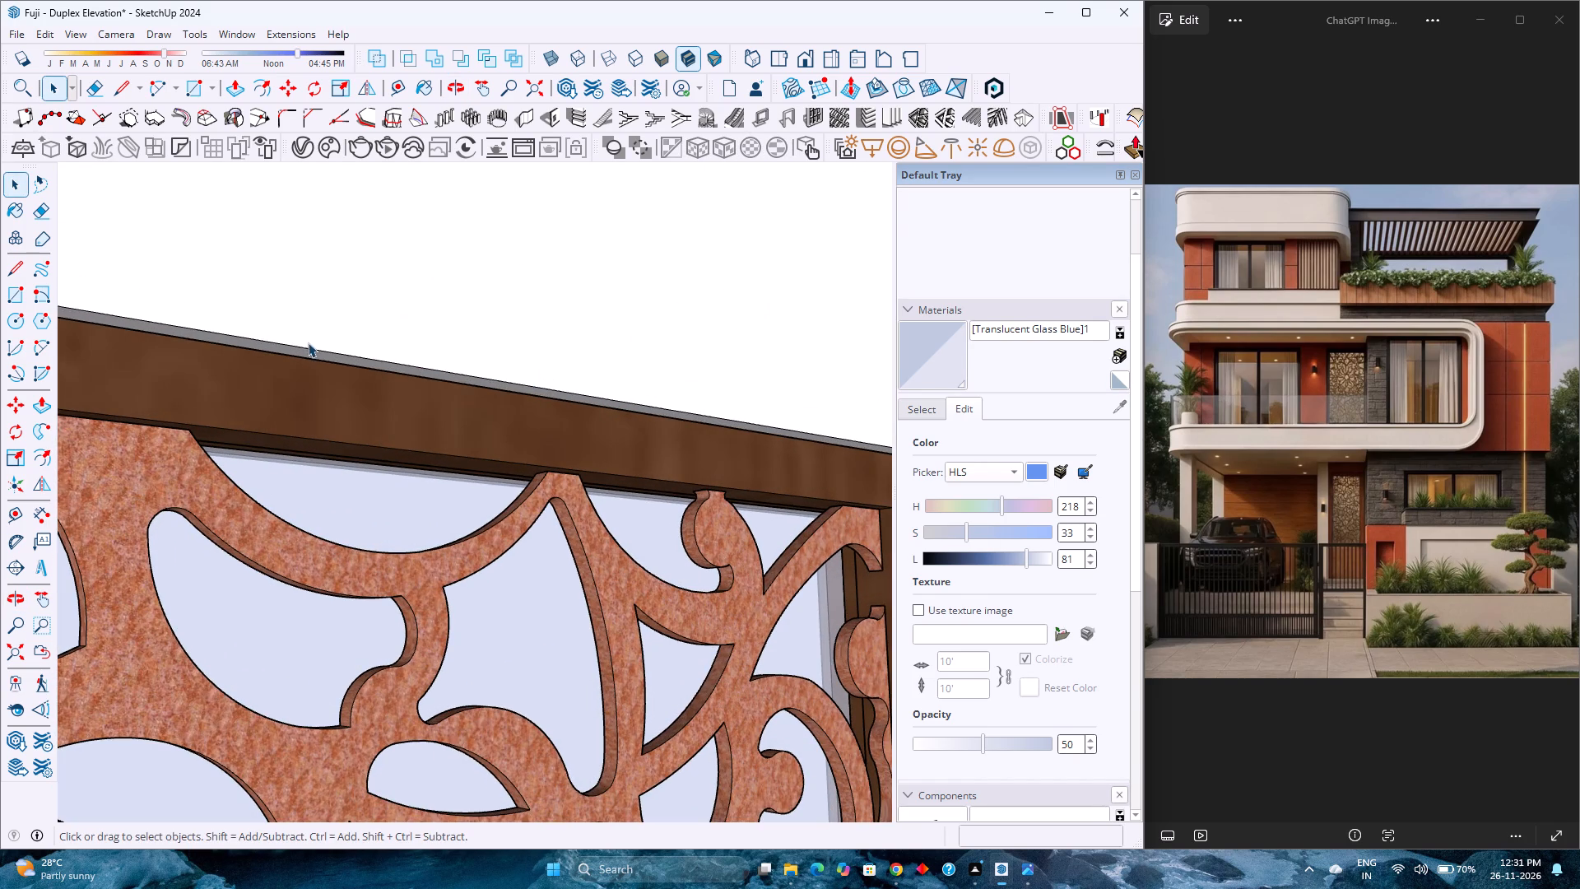
{"action": "scroll", "coordinate": [482, 502], "scroll_direction": "down", "scroll_amount": 13}
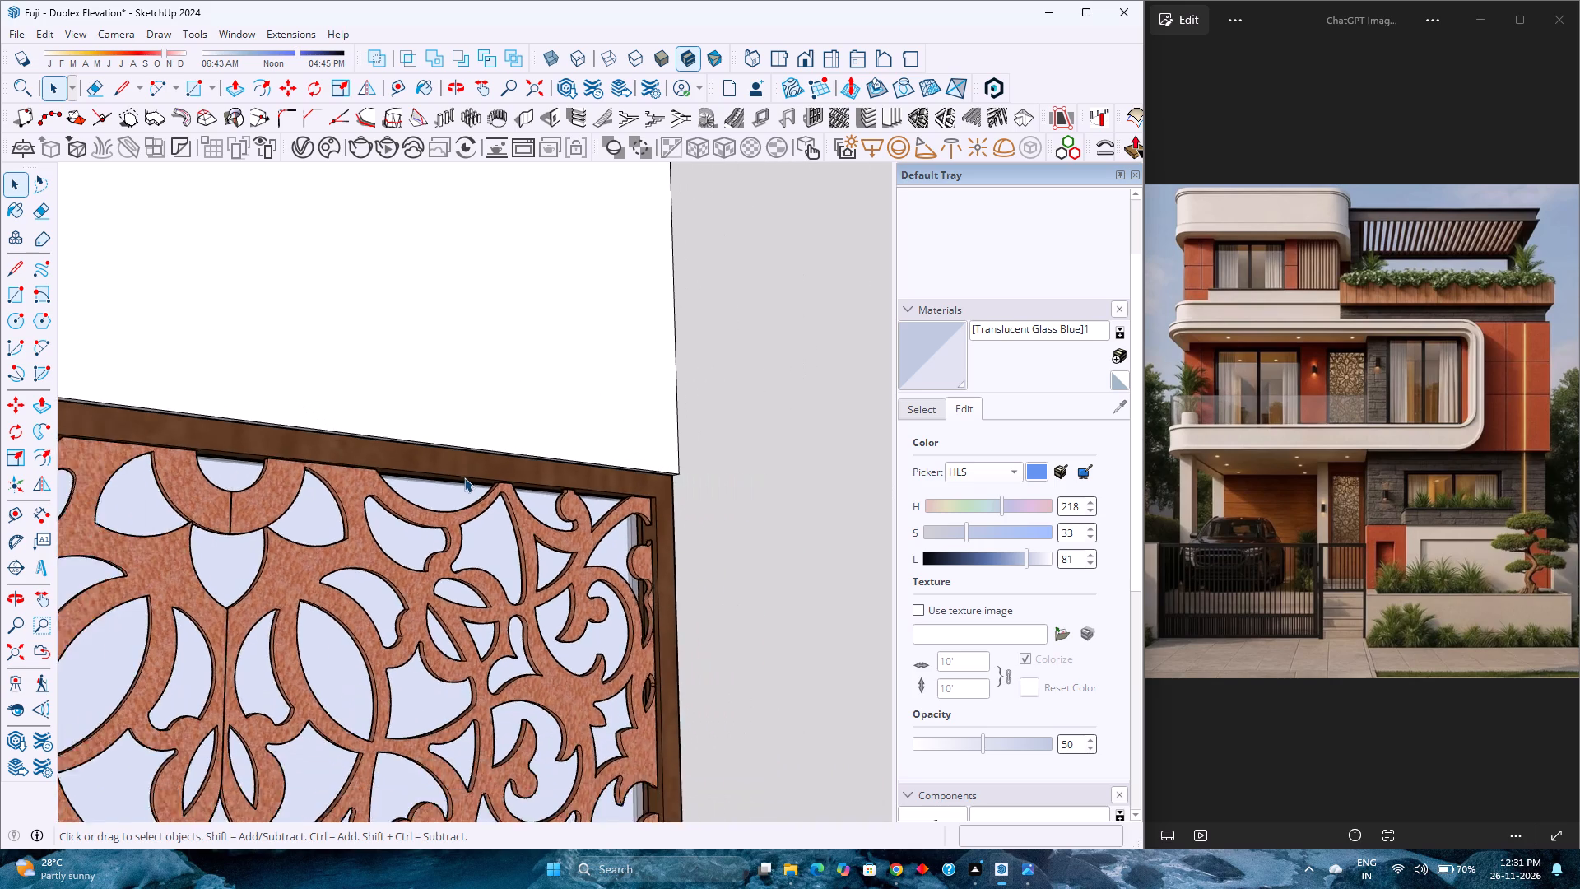
{"action": "scroll", "coordinate": [464, 477], "scroll_direction": "down", "scroll_amount": 17}
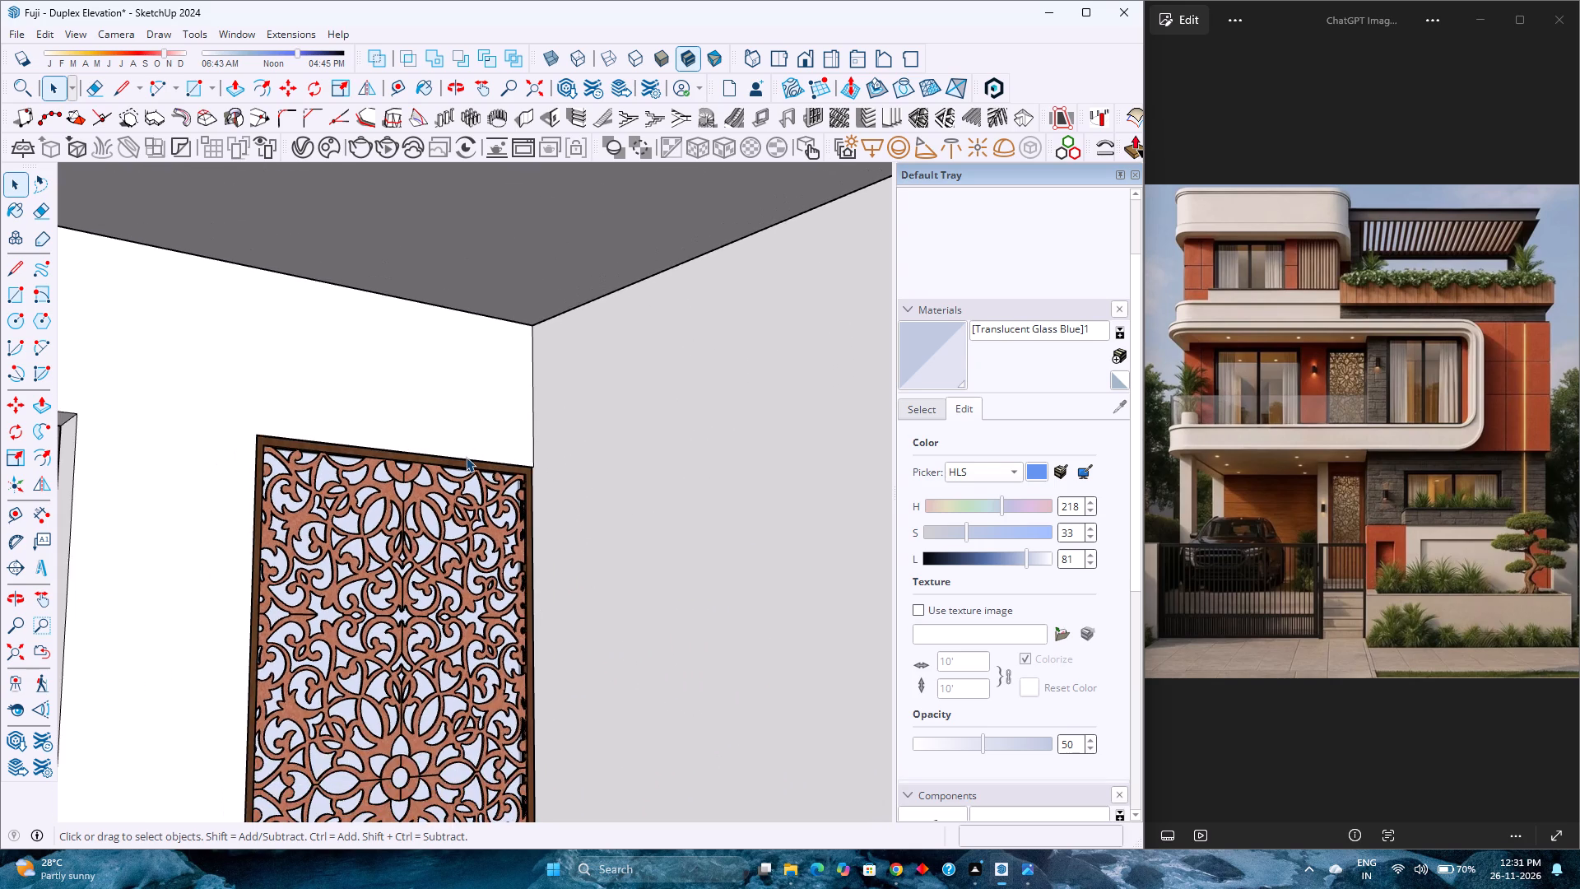
{"action": "scroll", "coordinate": [466, 457], "scroll_direction": "down", "scroll_amount": 4}
{"action": "scroll", "coordinate": [466, 457], "scroll_direction": "up", "scroll_amount": 3}
{"action": "scroll", "coordinate": [466, 457], "scroll_direction": "down", "scroll_amount": 8}
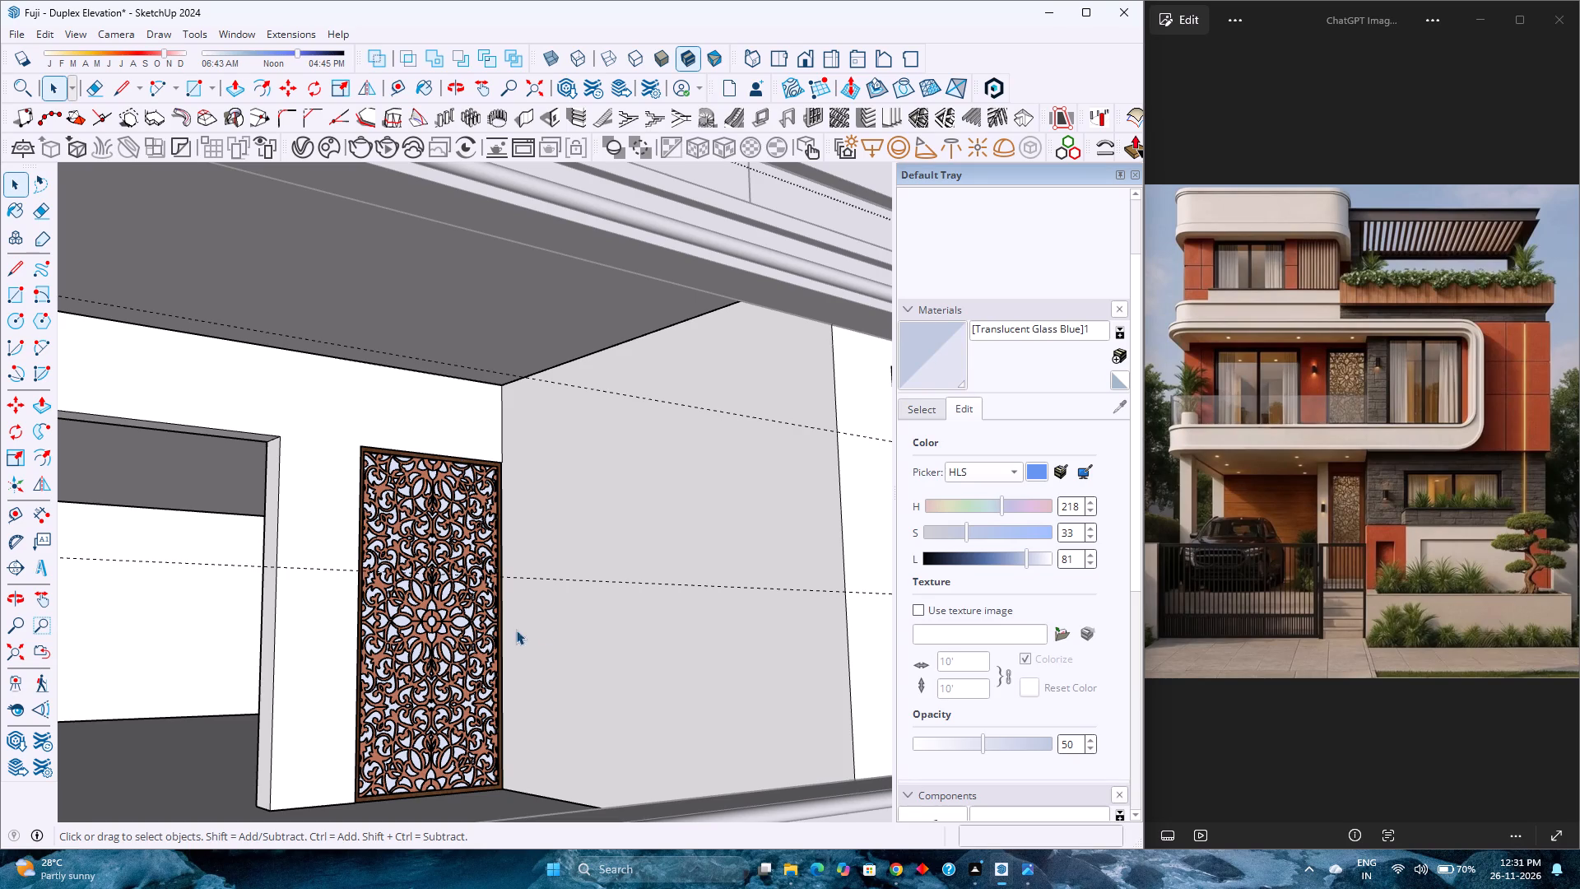
Leave the nested first-floor group and return to the front view fitted to the whole model.
{"action": "scroll", "coordinate": [569, 621], "scroll_direction": "down", "scroll_amount": 6}
{"action": "scroll", "coordinate": [549, 595], "scroll_direction": "down", "scroll_amount": 16}
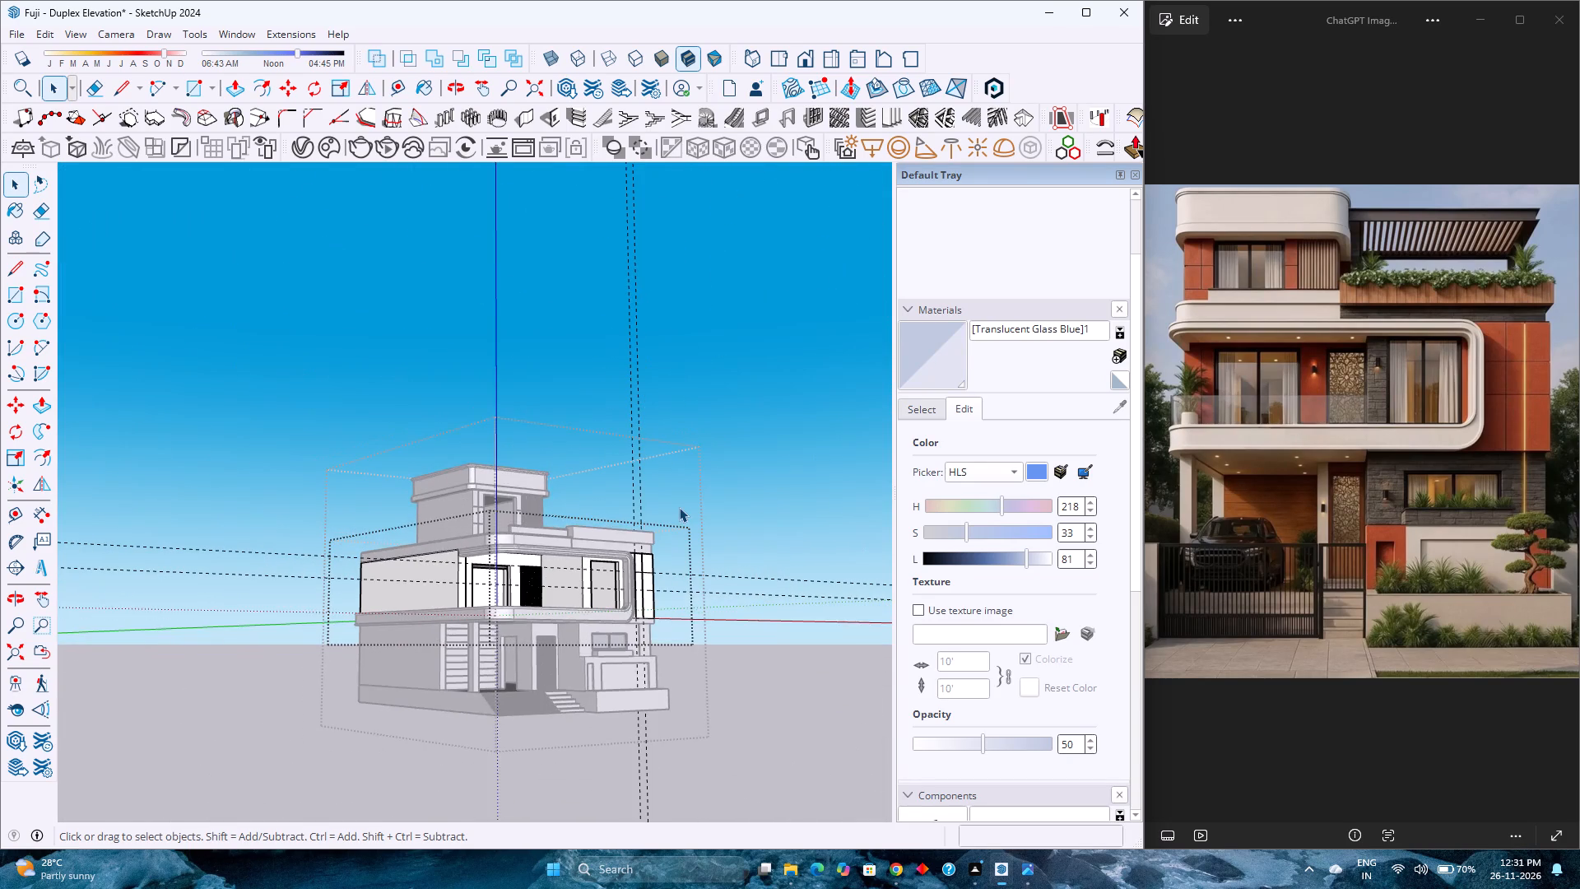
{"action": "left_click", "coordinate": [679, 507]}
{"action": "middle_click_drag", "start_coordinate": [695, 509], "coordinate": [263, 568]}
{"action": "middle_click", "coordinate": [263, 568]}
{"action": "scroll", "coordinate": [263, 561], "scroll_direction": "down", "scroll_amount": 2}
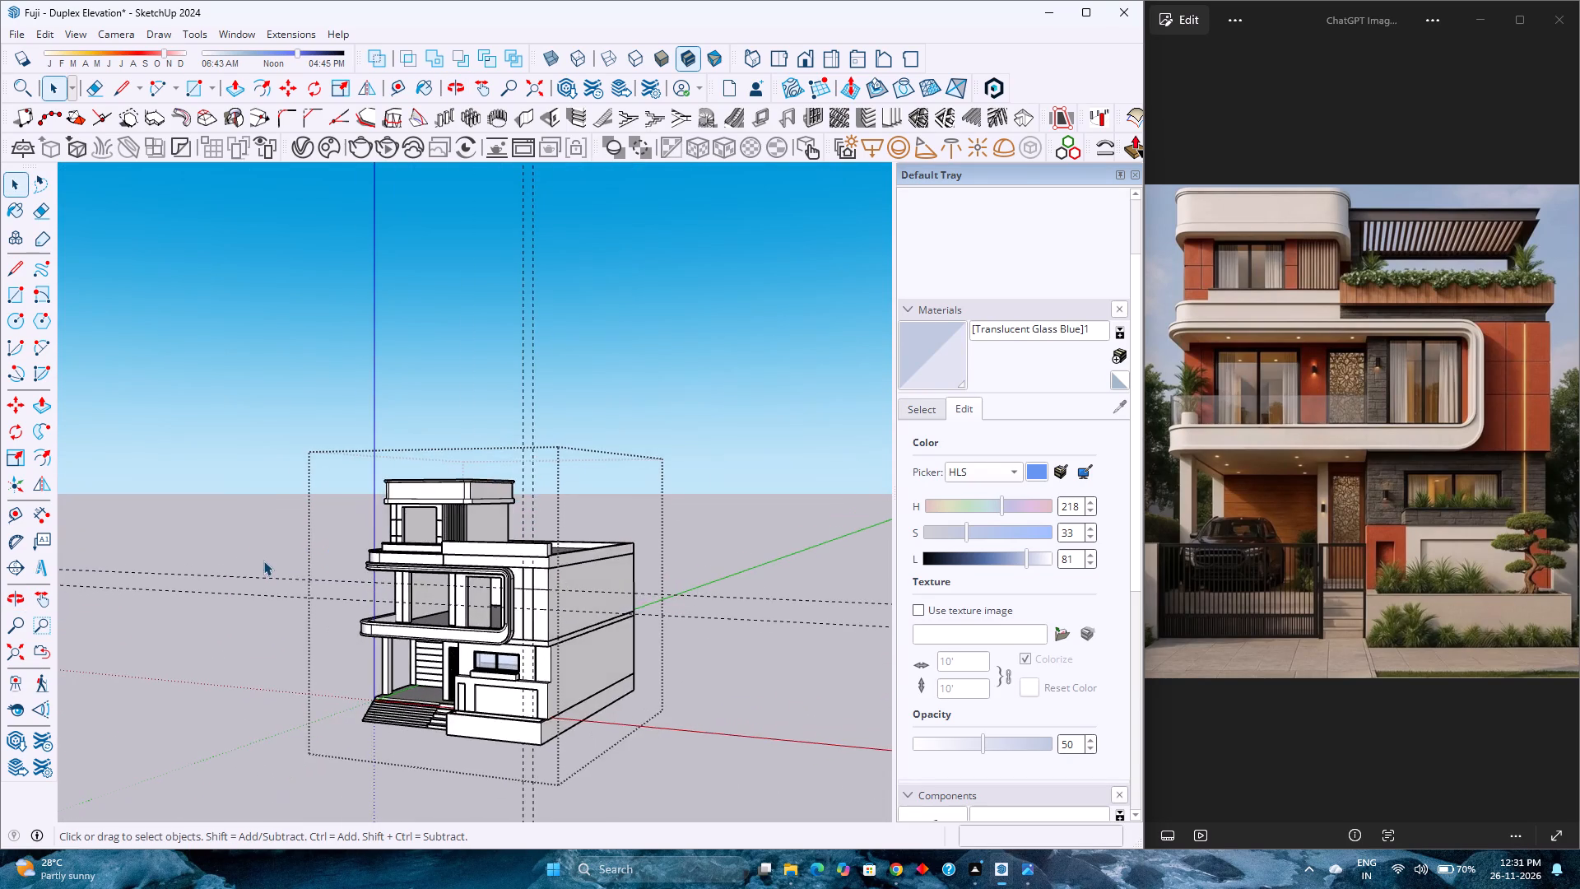
{"action": "scroll", "coordinate": [263, 561], "scroll_direction": "down", "scroll_amount": 2}
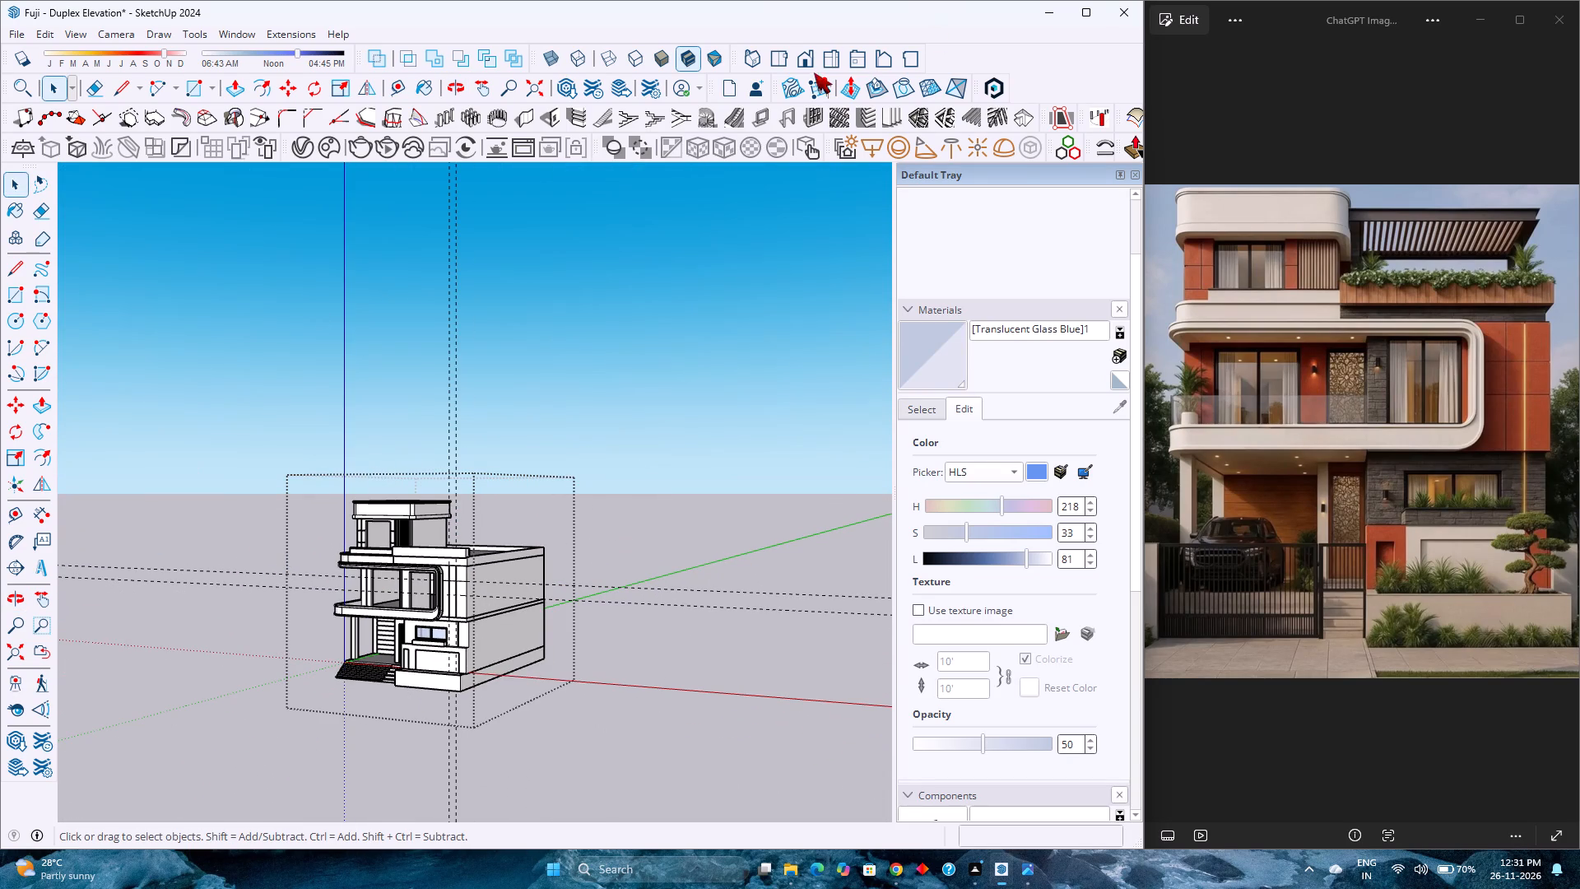
{"action": "left_click", "coordinate": [810, 65]}
{"action": "left_click", "coordinate": [2, 654]}
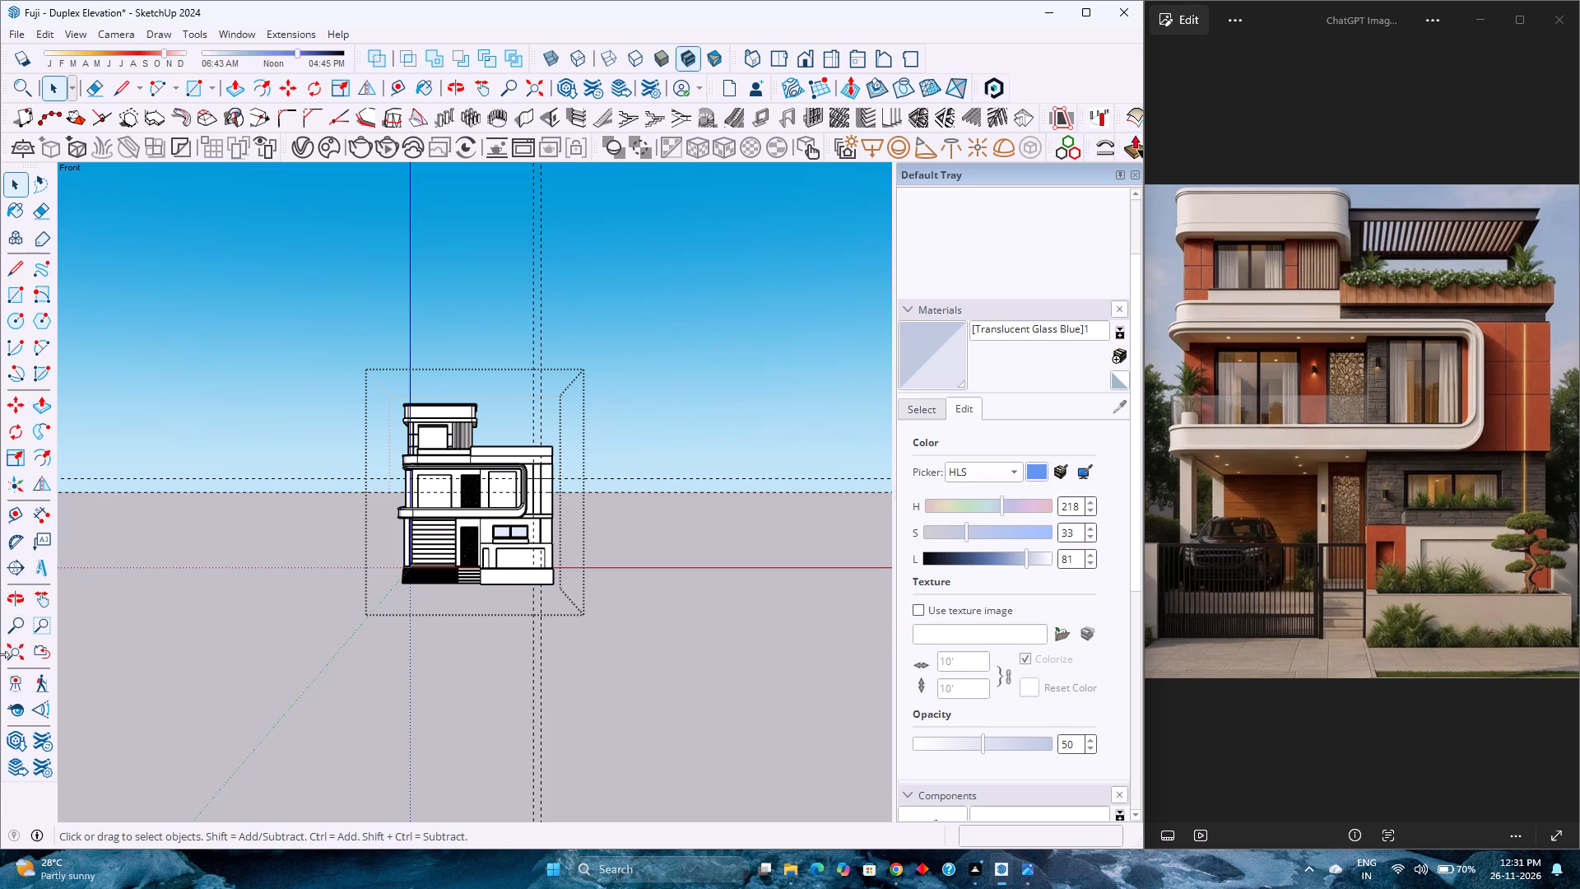
{"action": "left_click", "coordinate": [11, 654]}
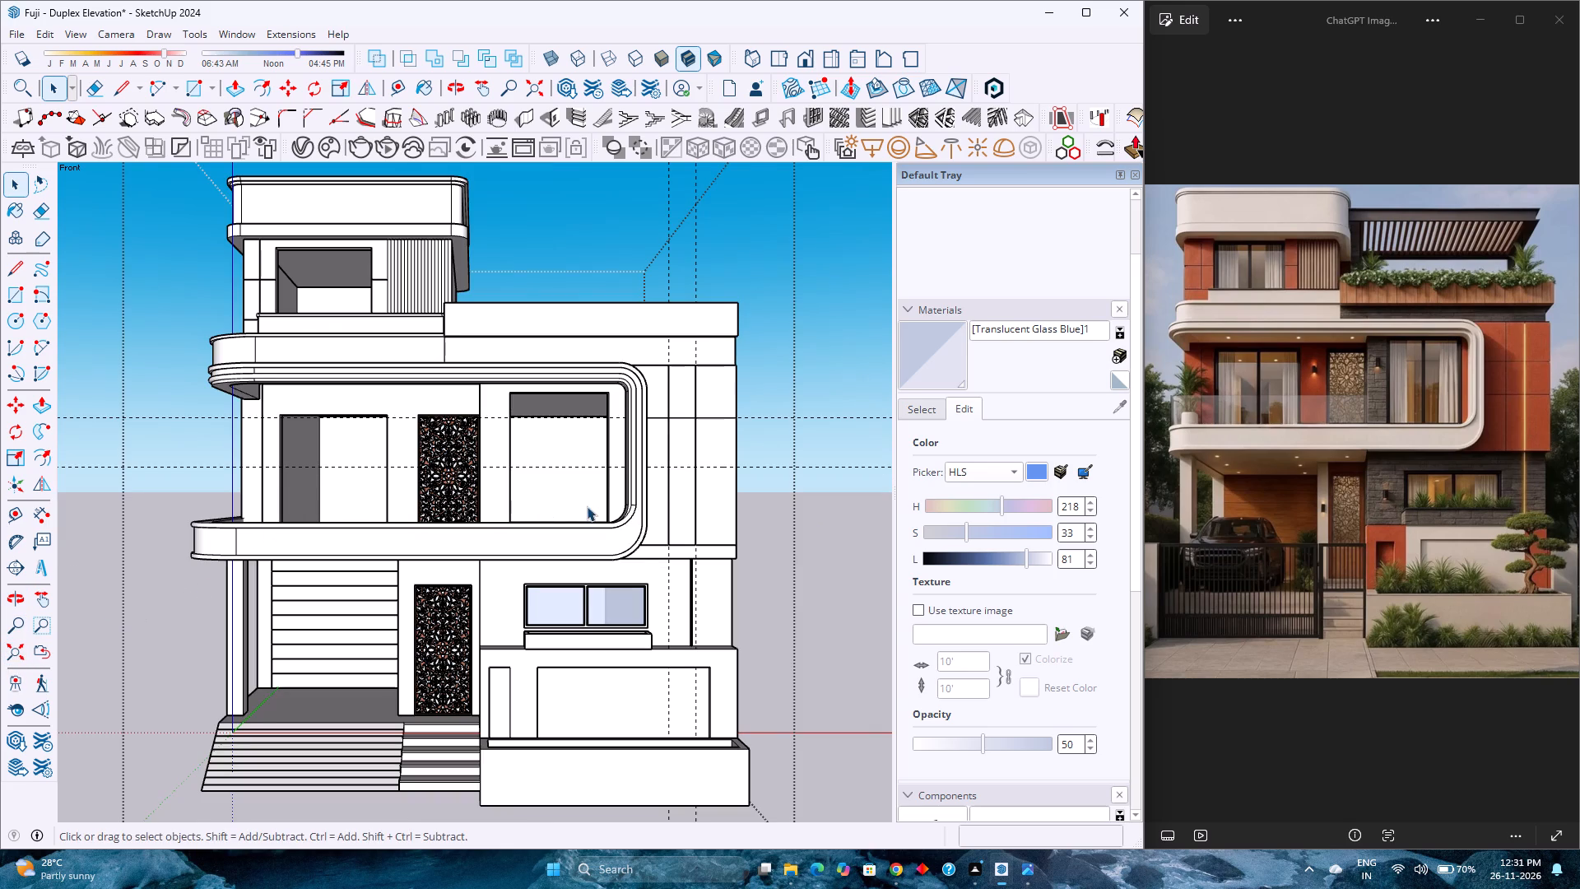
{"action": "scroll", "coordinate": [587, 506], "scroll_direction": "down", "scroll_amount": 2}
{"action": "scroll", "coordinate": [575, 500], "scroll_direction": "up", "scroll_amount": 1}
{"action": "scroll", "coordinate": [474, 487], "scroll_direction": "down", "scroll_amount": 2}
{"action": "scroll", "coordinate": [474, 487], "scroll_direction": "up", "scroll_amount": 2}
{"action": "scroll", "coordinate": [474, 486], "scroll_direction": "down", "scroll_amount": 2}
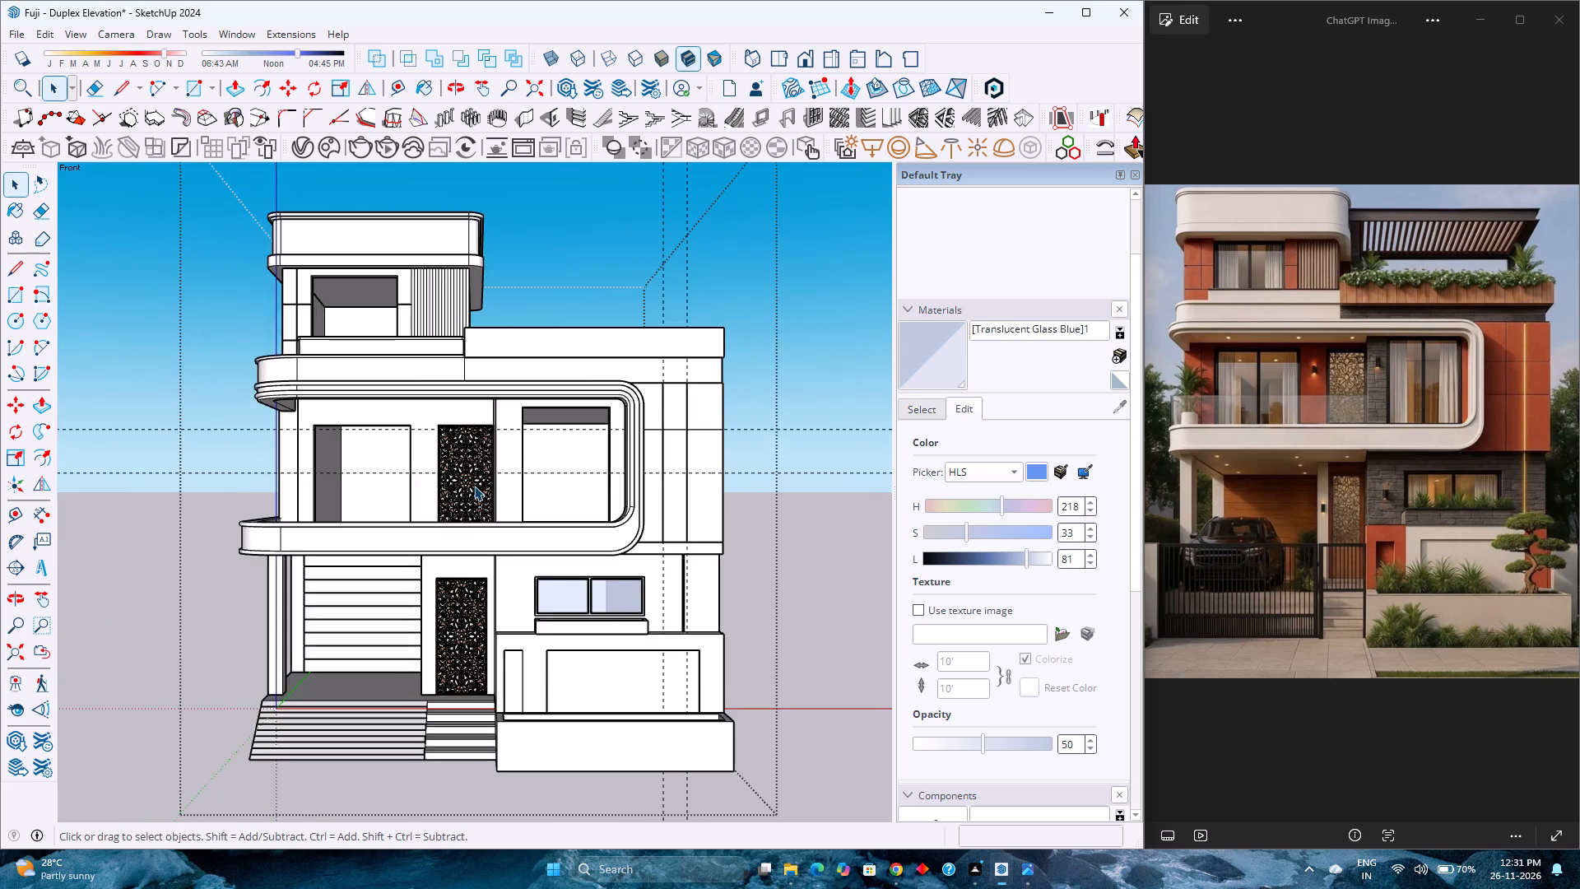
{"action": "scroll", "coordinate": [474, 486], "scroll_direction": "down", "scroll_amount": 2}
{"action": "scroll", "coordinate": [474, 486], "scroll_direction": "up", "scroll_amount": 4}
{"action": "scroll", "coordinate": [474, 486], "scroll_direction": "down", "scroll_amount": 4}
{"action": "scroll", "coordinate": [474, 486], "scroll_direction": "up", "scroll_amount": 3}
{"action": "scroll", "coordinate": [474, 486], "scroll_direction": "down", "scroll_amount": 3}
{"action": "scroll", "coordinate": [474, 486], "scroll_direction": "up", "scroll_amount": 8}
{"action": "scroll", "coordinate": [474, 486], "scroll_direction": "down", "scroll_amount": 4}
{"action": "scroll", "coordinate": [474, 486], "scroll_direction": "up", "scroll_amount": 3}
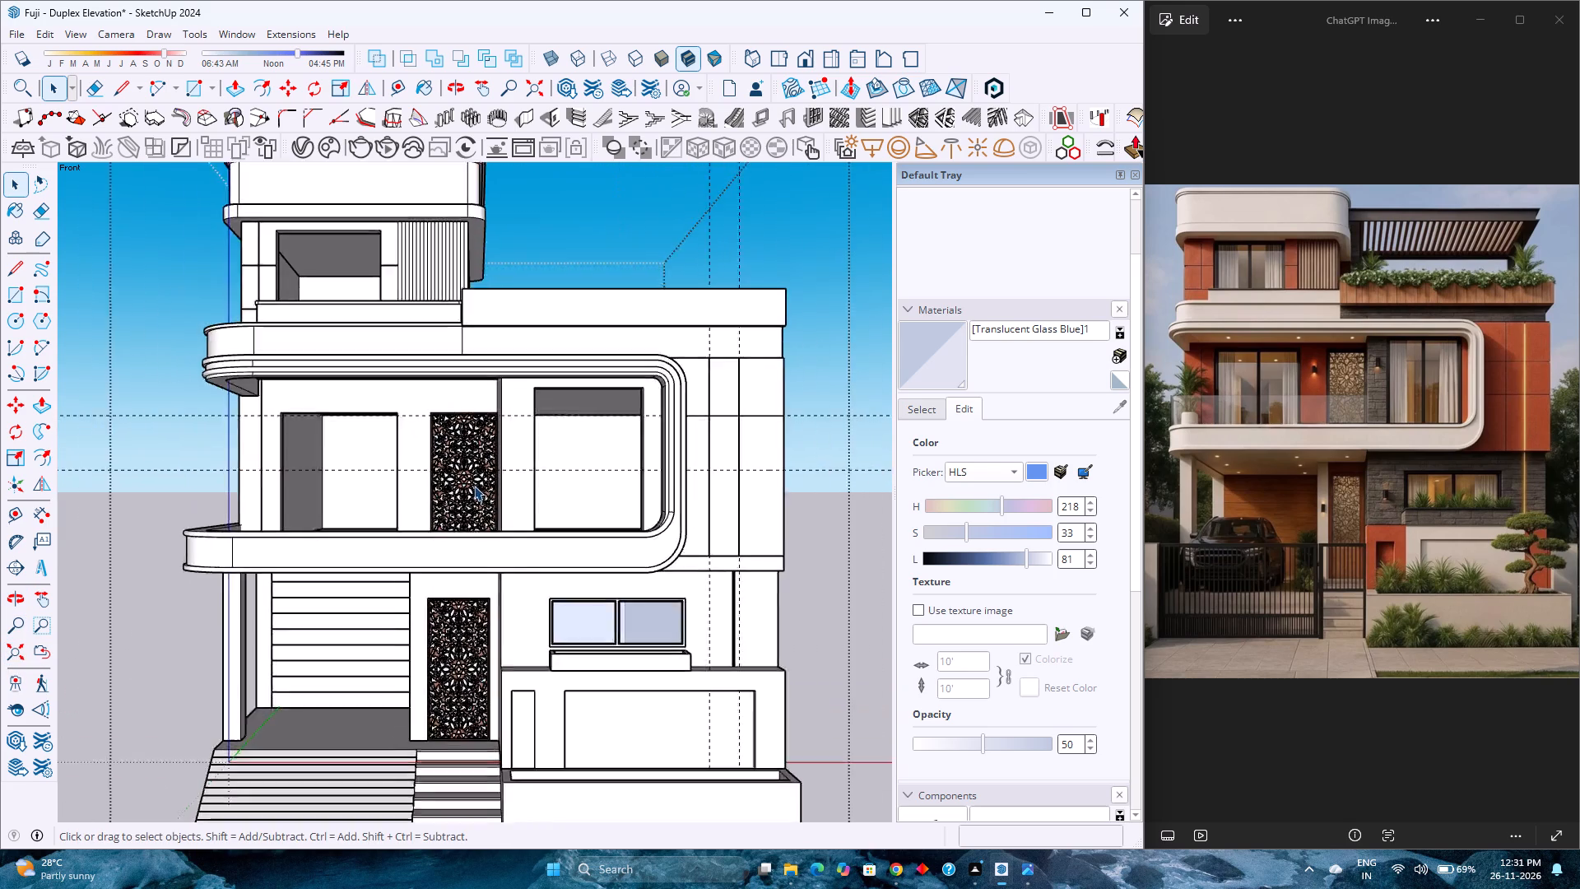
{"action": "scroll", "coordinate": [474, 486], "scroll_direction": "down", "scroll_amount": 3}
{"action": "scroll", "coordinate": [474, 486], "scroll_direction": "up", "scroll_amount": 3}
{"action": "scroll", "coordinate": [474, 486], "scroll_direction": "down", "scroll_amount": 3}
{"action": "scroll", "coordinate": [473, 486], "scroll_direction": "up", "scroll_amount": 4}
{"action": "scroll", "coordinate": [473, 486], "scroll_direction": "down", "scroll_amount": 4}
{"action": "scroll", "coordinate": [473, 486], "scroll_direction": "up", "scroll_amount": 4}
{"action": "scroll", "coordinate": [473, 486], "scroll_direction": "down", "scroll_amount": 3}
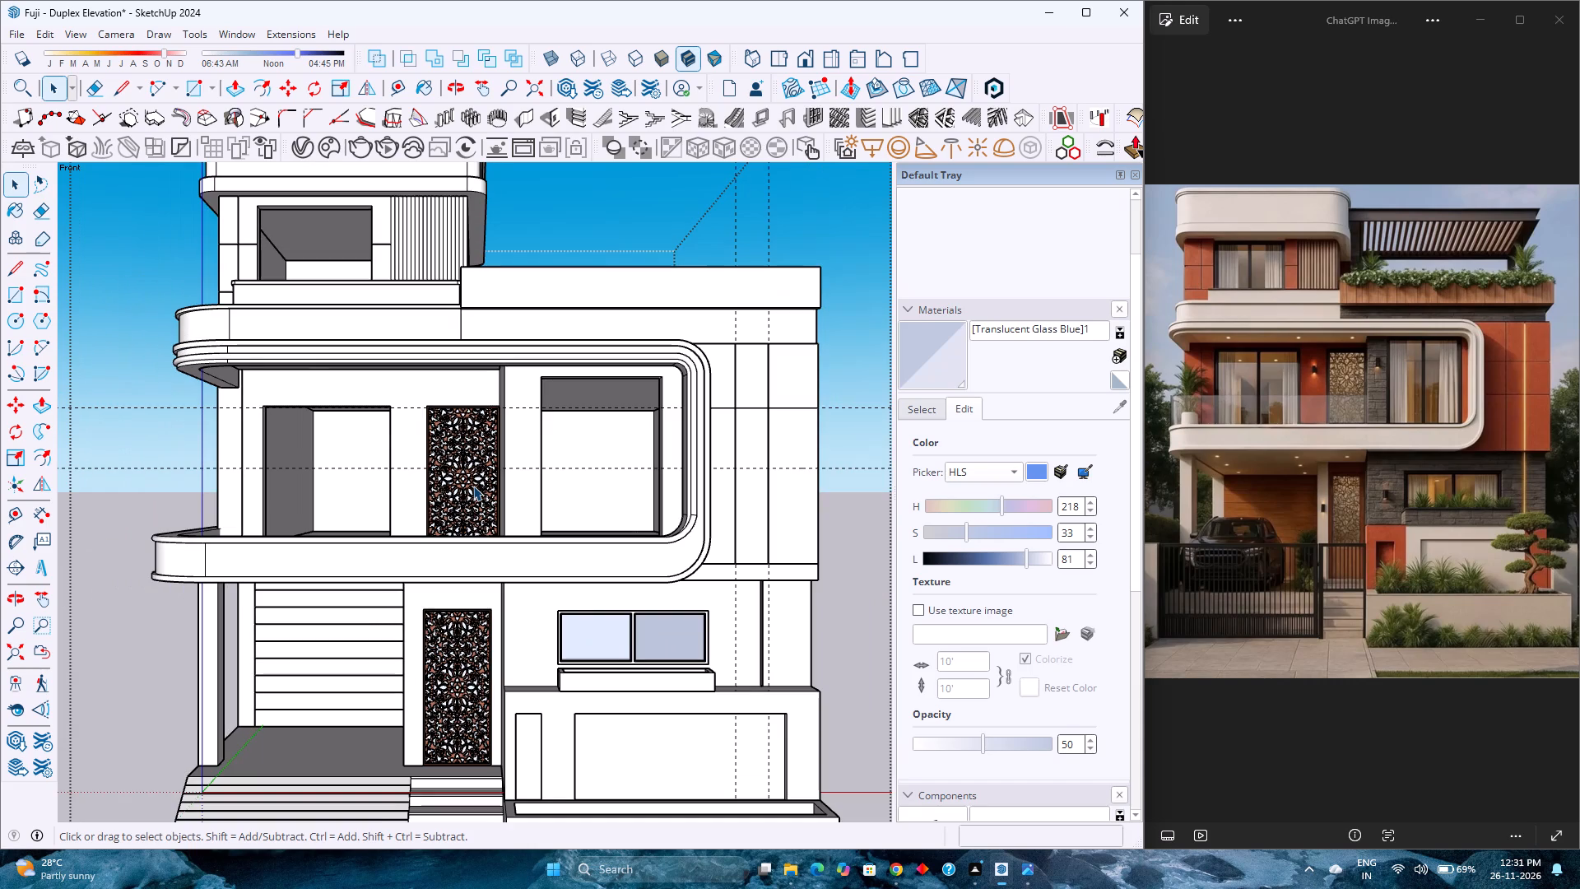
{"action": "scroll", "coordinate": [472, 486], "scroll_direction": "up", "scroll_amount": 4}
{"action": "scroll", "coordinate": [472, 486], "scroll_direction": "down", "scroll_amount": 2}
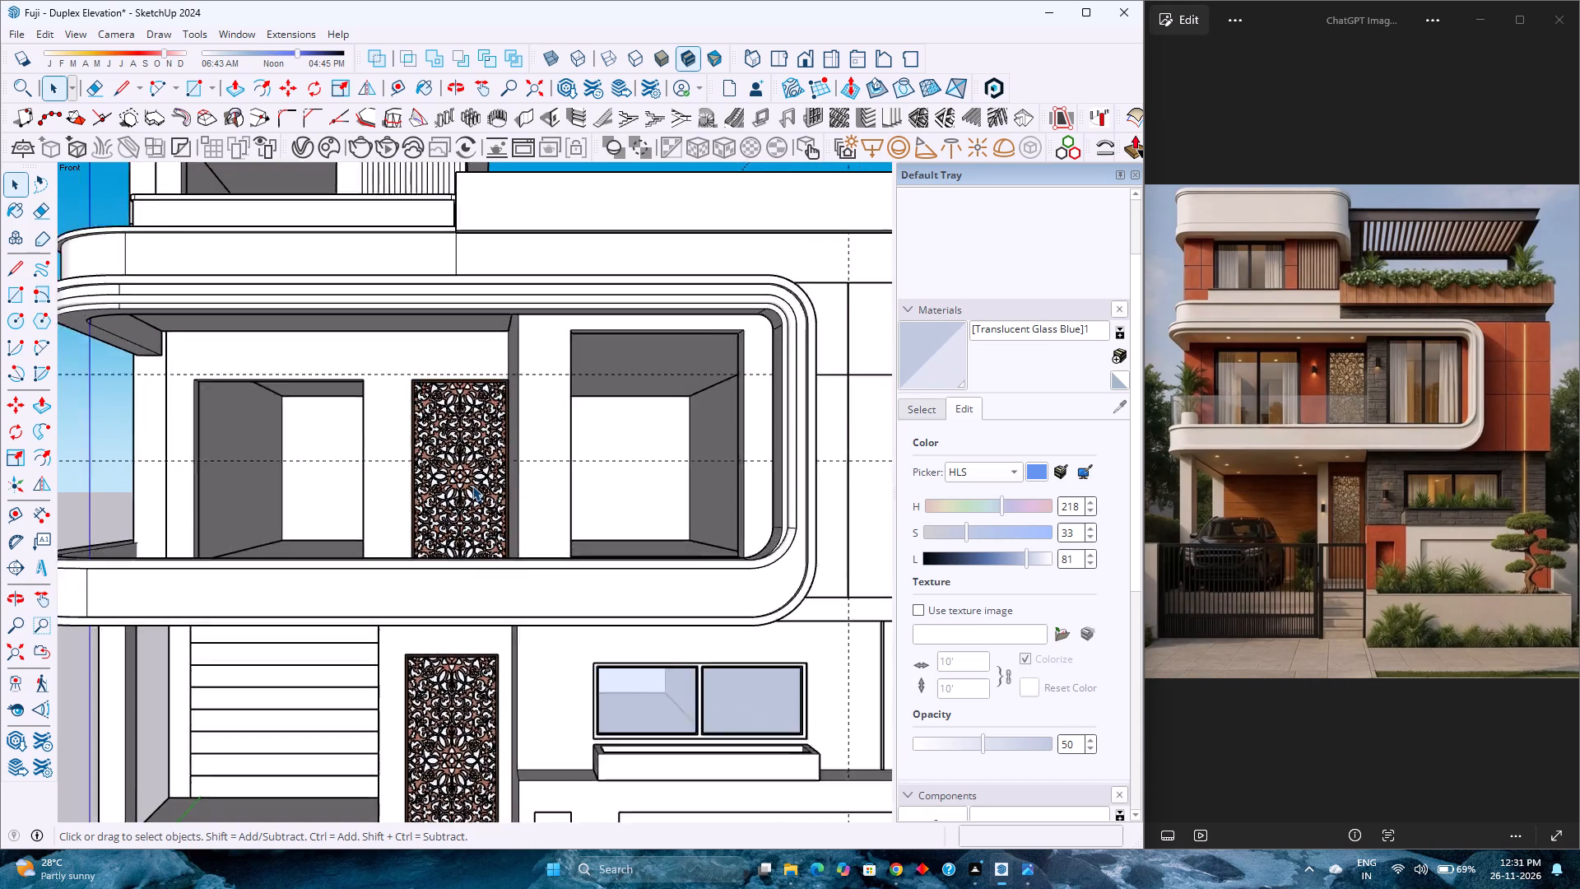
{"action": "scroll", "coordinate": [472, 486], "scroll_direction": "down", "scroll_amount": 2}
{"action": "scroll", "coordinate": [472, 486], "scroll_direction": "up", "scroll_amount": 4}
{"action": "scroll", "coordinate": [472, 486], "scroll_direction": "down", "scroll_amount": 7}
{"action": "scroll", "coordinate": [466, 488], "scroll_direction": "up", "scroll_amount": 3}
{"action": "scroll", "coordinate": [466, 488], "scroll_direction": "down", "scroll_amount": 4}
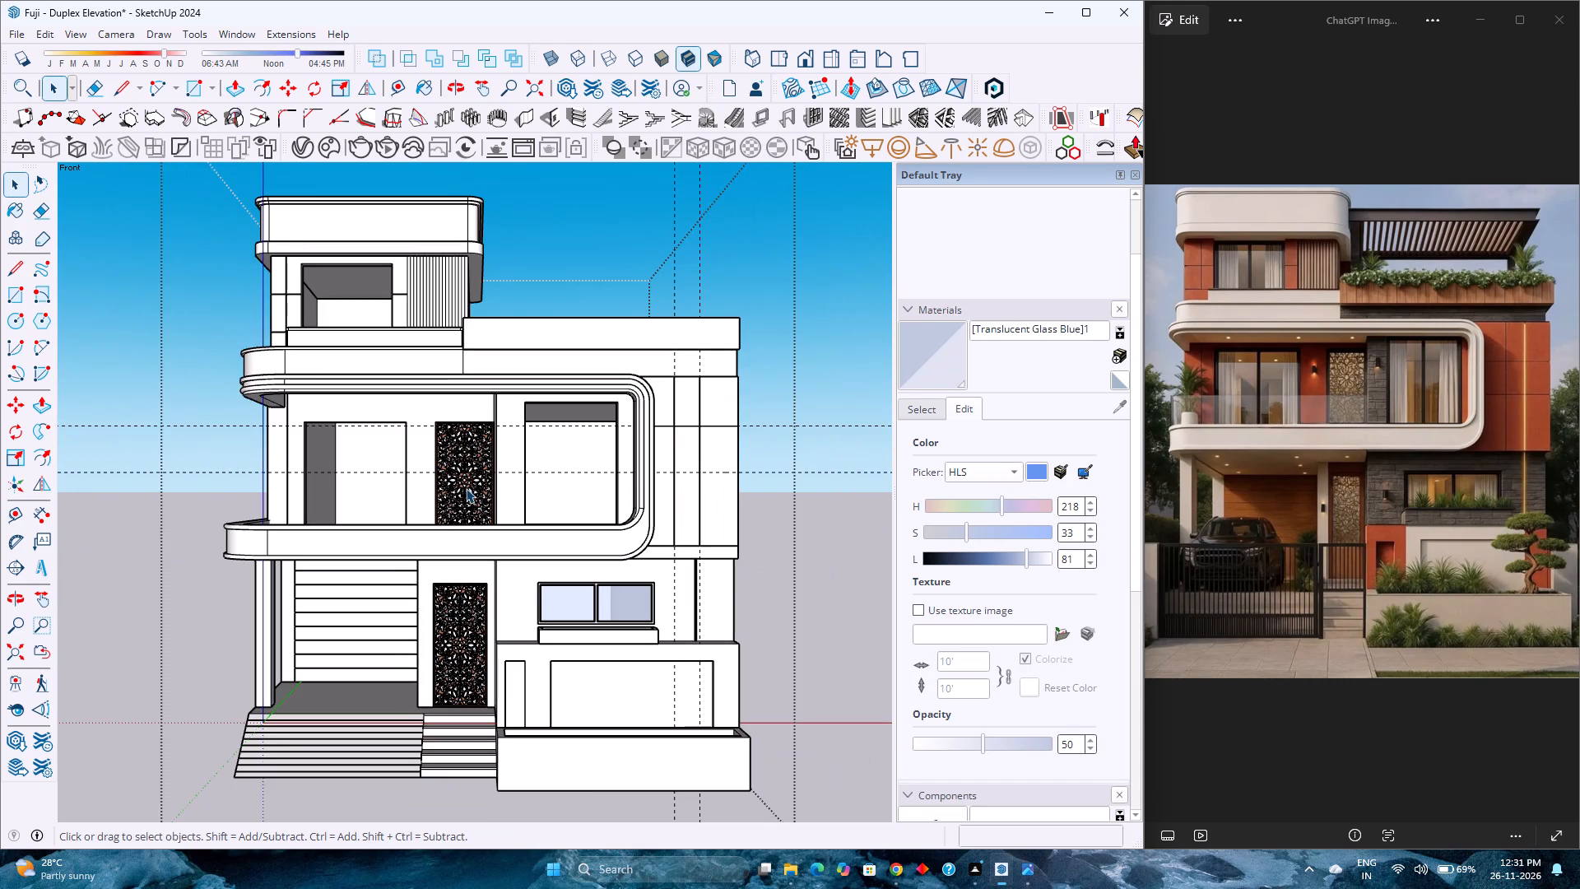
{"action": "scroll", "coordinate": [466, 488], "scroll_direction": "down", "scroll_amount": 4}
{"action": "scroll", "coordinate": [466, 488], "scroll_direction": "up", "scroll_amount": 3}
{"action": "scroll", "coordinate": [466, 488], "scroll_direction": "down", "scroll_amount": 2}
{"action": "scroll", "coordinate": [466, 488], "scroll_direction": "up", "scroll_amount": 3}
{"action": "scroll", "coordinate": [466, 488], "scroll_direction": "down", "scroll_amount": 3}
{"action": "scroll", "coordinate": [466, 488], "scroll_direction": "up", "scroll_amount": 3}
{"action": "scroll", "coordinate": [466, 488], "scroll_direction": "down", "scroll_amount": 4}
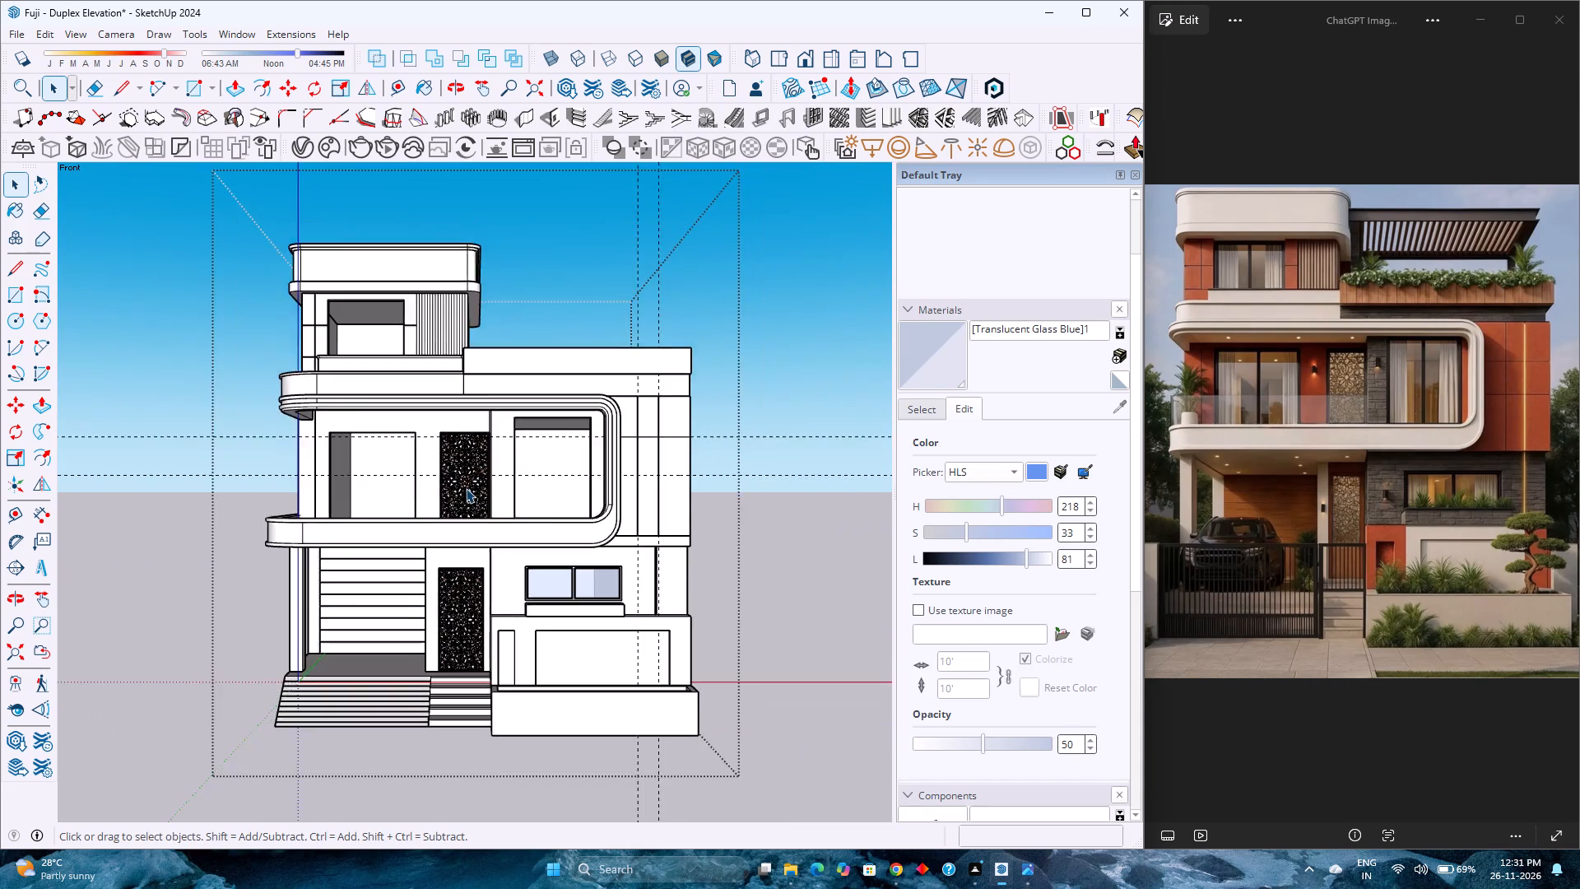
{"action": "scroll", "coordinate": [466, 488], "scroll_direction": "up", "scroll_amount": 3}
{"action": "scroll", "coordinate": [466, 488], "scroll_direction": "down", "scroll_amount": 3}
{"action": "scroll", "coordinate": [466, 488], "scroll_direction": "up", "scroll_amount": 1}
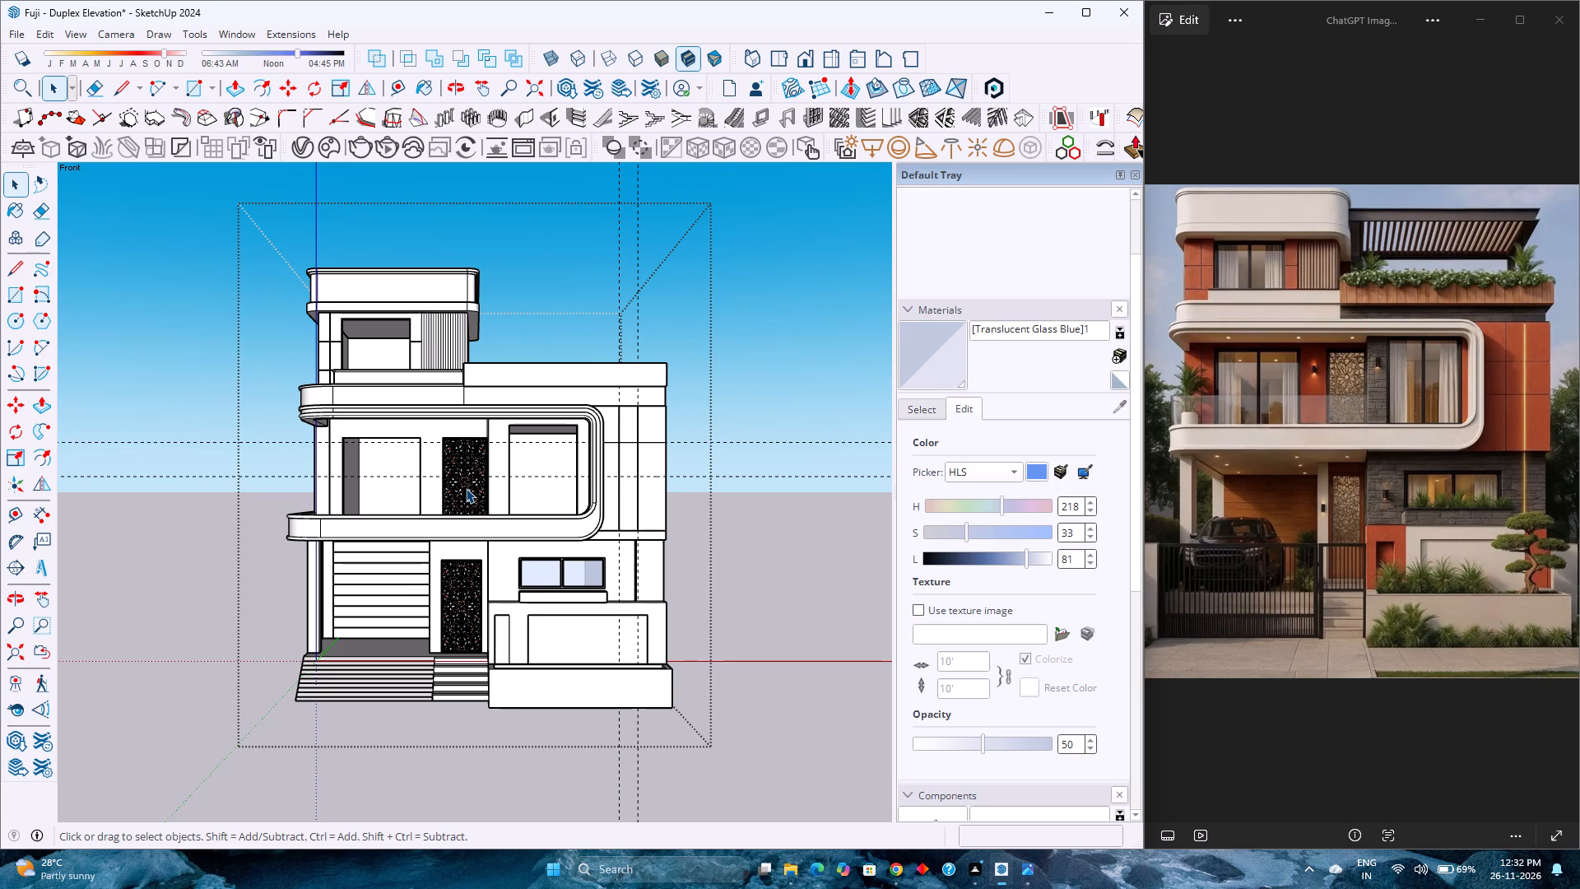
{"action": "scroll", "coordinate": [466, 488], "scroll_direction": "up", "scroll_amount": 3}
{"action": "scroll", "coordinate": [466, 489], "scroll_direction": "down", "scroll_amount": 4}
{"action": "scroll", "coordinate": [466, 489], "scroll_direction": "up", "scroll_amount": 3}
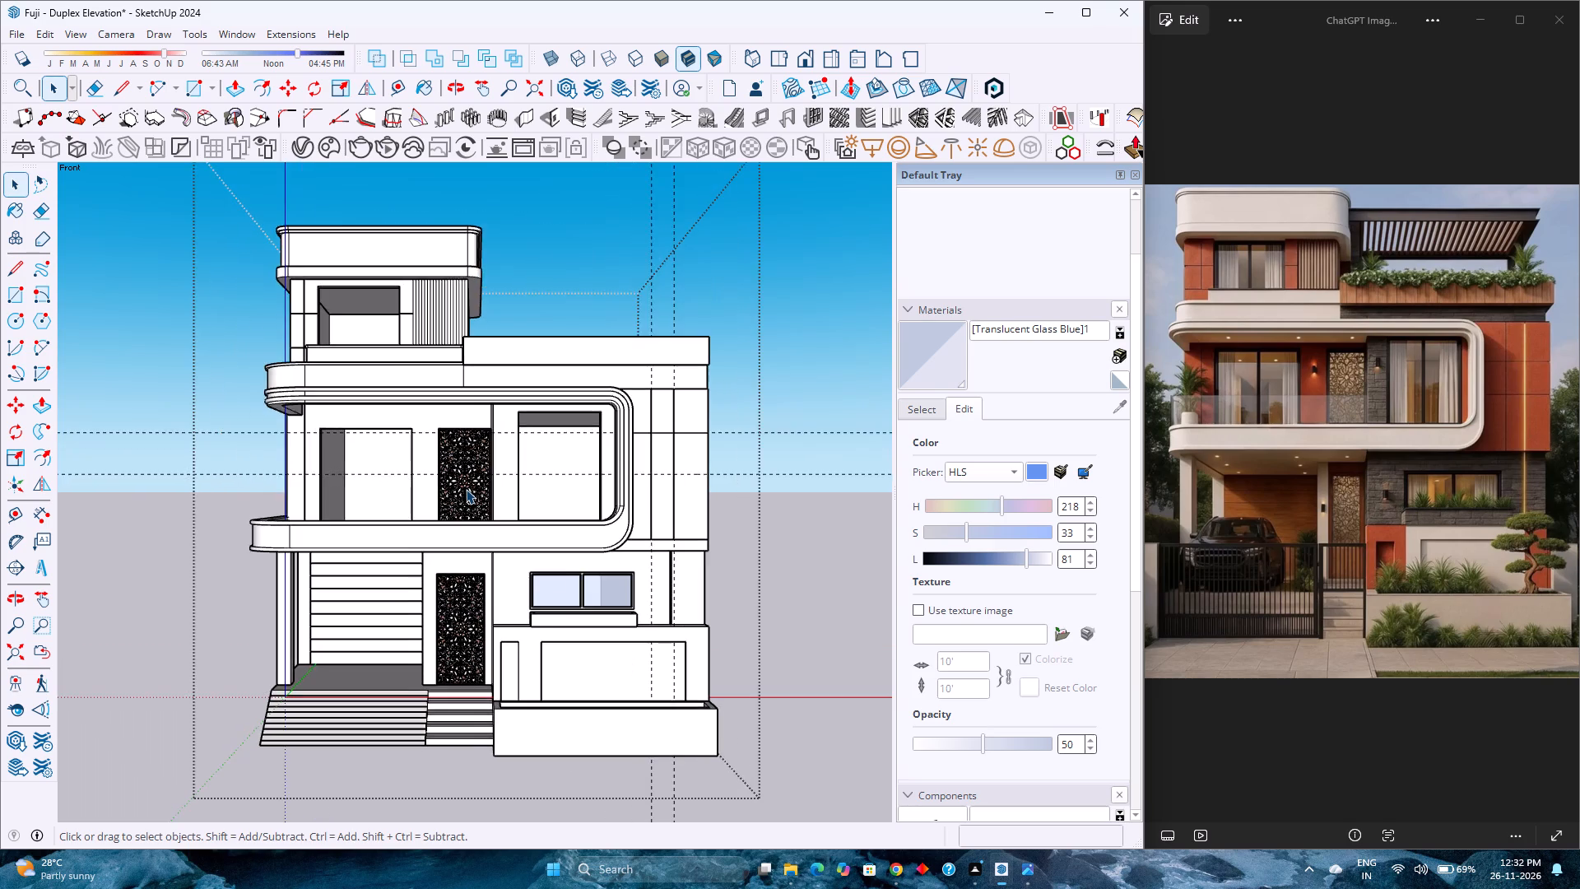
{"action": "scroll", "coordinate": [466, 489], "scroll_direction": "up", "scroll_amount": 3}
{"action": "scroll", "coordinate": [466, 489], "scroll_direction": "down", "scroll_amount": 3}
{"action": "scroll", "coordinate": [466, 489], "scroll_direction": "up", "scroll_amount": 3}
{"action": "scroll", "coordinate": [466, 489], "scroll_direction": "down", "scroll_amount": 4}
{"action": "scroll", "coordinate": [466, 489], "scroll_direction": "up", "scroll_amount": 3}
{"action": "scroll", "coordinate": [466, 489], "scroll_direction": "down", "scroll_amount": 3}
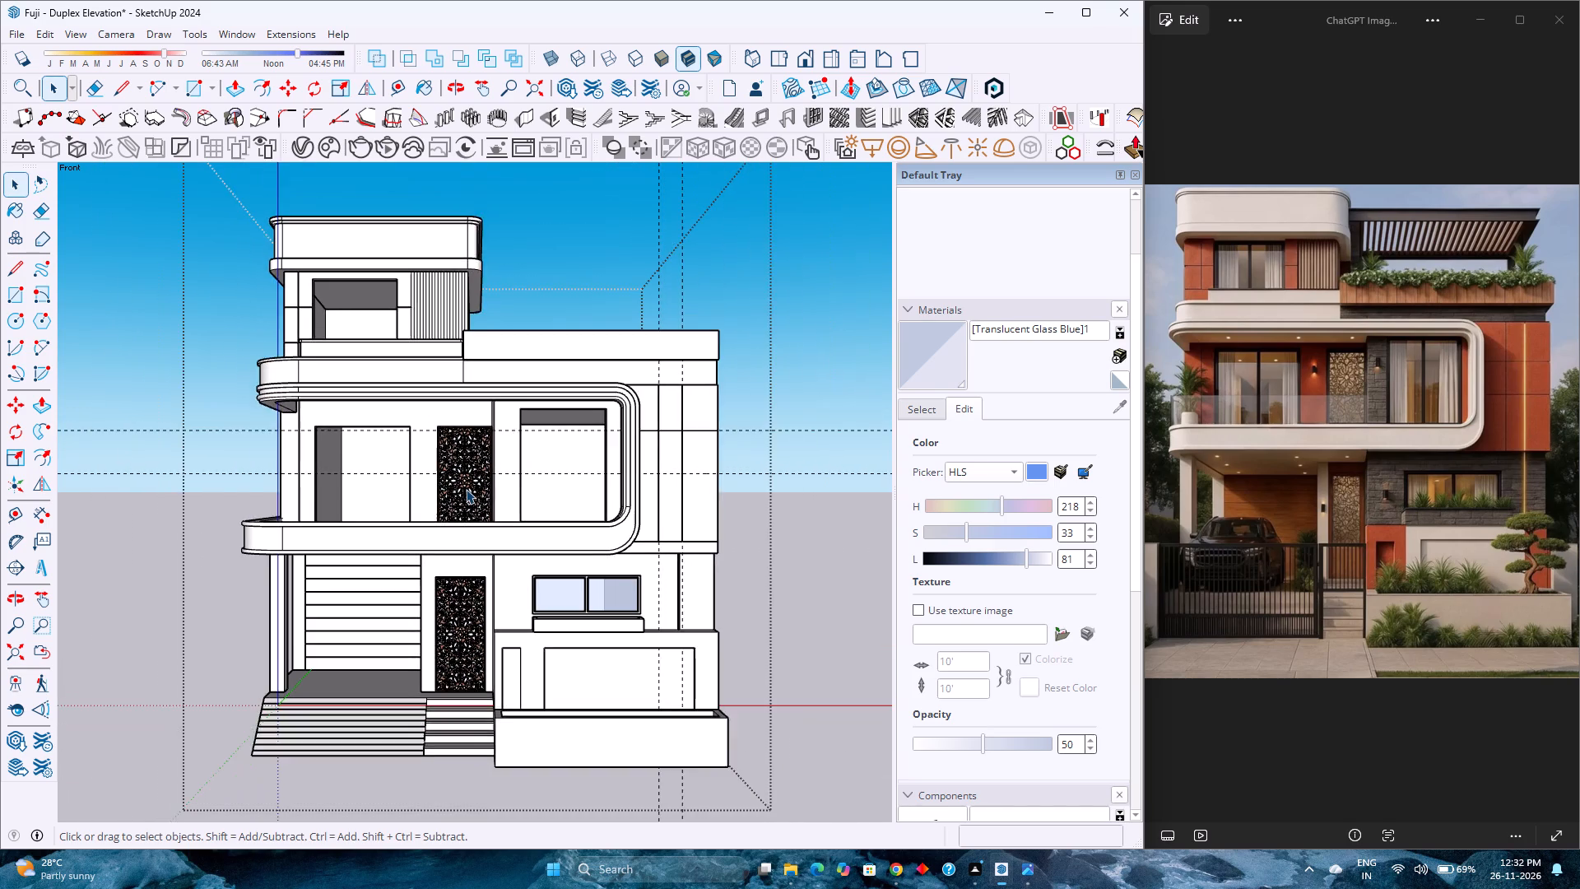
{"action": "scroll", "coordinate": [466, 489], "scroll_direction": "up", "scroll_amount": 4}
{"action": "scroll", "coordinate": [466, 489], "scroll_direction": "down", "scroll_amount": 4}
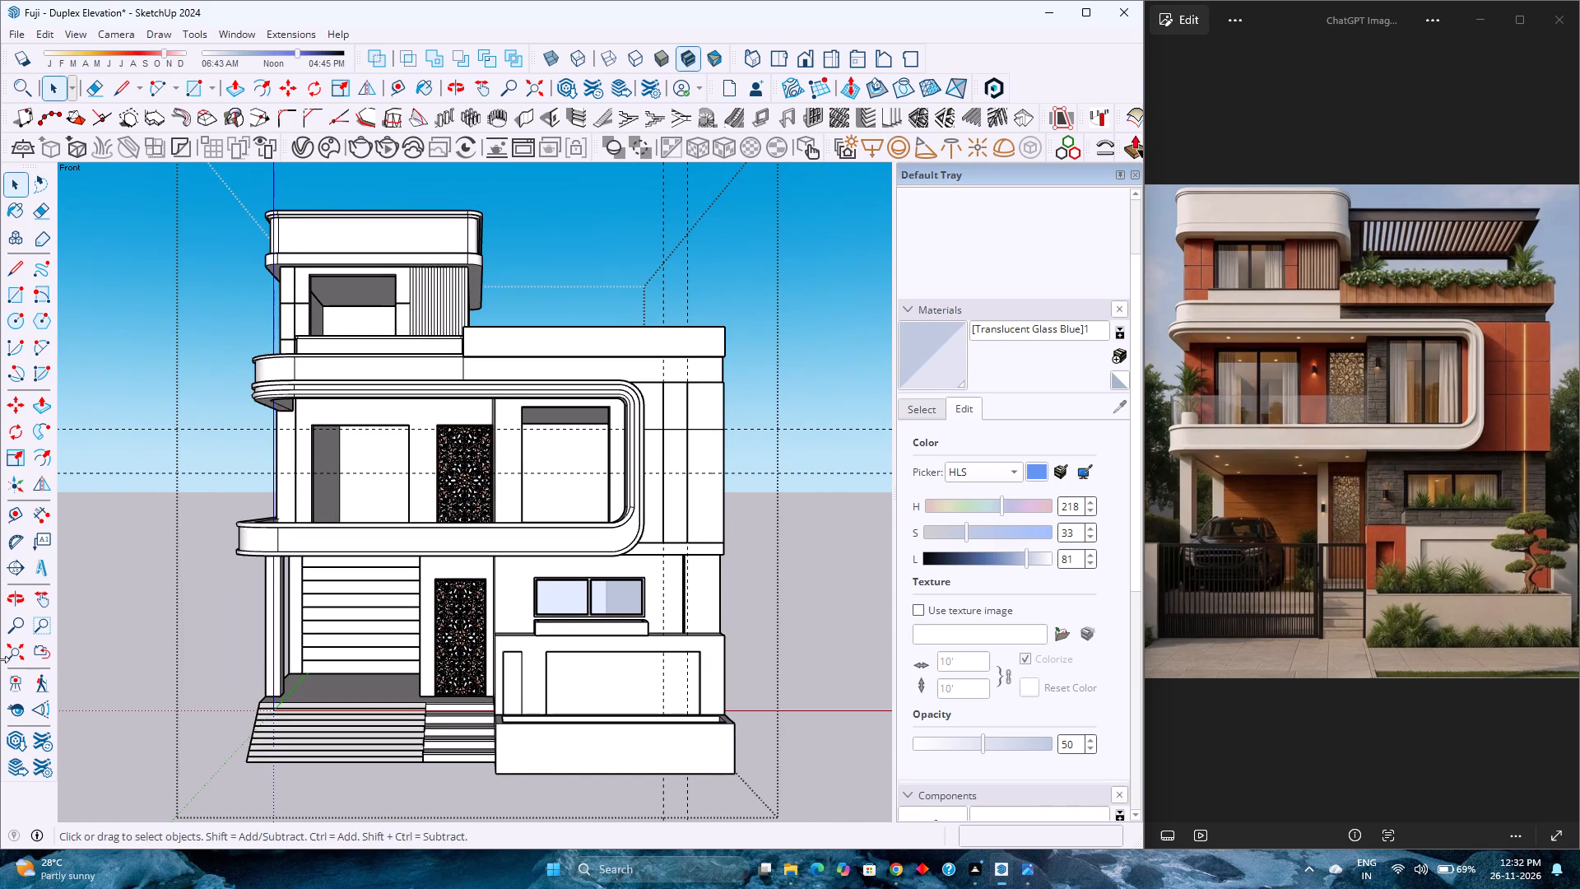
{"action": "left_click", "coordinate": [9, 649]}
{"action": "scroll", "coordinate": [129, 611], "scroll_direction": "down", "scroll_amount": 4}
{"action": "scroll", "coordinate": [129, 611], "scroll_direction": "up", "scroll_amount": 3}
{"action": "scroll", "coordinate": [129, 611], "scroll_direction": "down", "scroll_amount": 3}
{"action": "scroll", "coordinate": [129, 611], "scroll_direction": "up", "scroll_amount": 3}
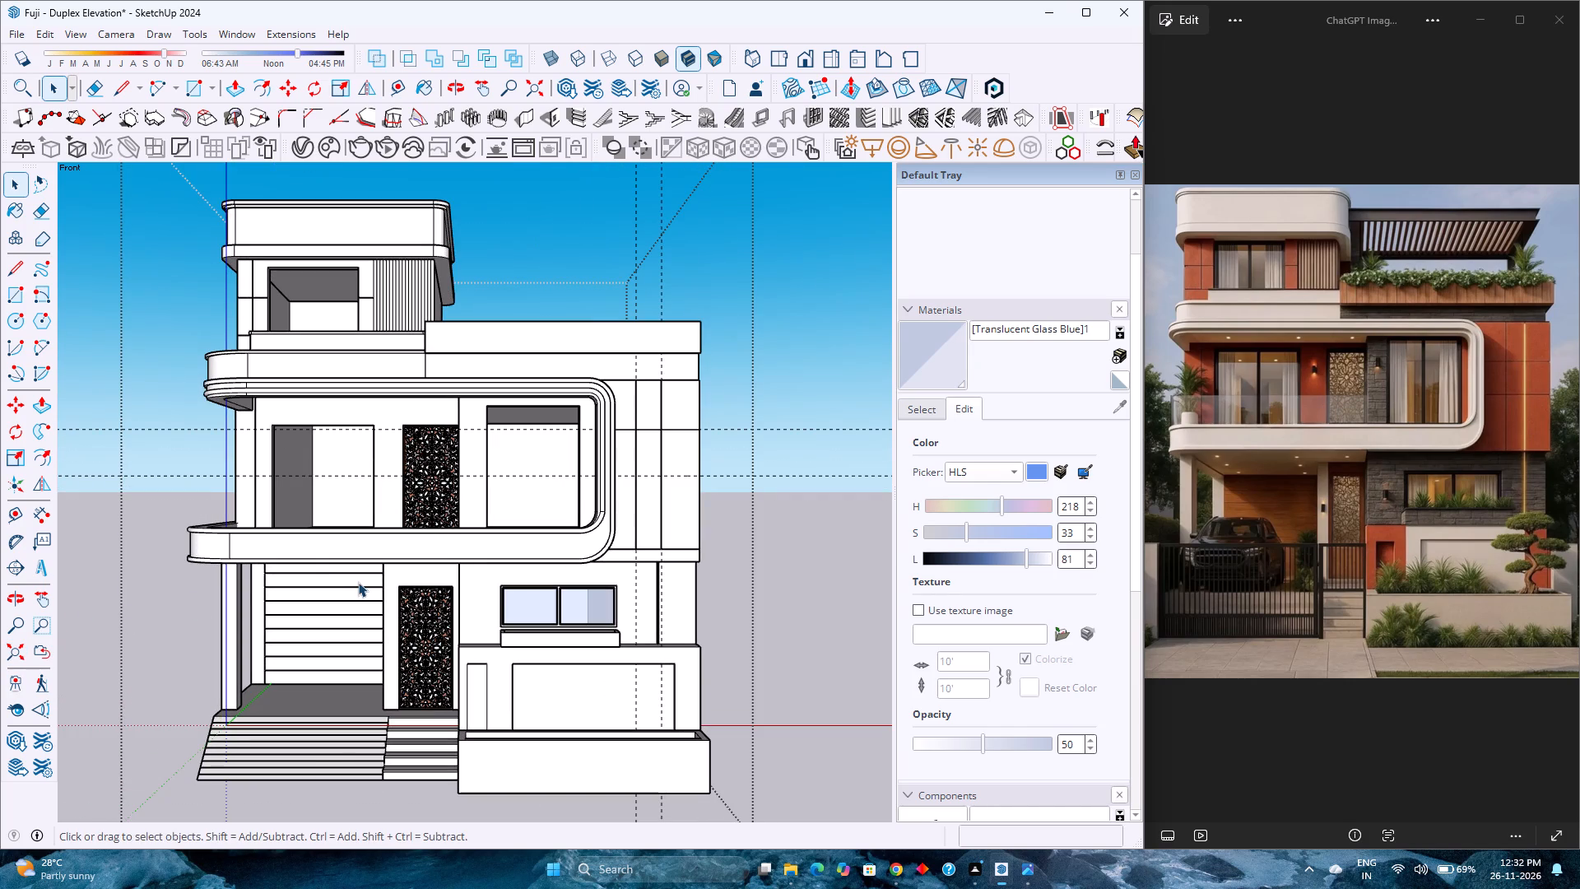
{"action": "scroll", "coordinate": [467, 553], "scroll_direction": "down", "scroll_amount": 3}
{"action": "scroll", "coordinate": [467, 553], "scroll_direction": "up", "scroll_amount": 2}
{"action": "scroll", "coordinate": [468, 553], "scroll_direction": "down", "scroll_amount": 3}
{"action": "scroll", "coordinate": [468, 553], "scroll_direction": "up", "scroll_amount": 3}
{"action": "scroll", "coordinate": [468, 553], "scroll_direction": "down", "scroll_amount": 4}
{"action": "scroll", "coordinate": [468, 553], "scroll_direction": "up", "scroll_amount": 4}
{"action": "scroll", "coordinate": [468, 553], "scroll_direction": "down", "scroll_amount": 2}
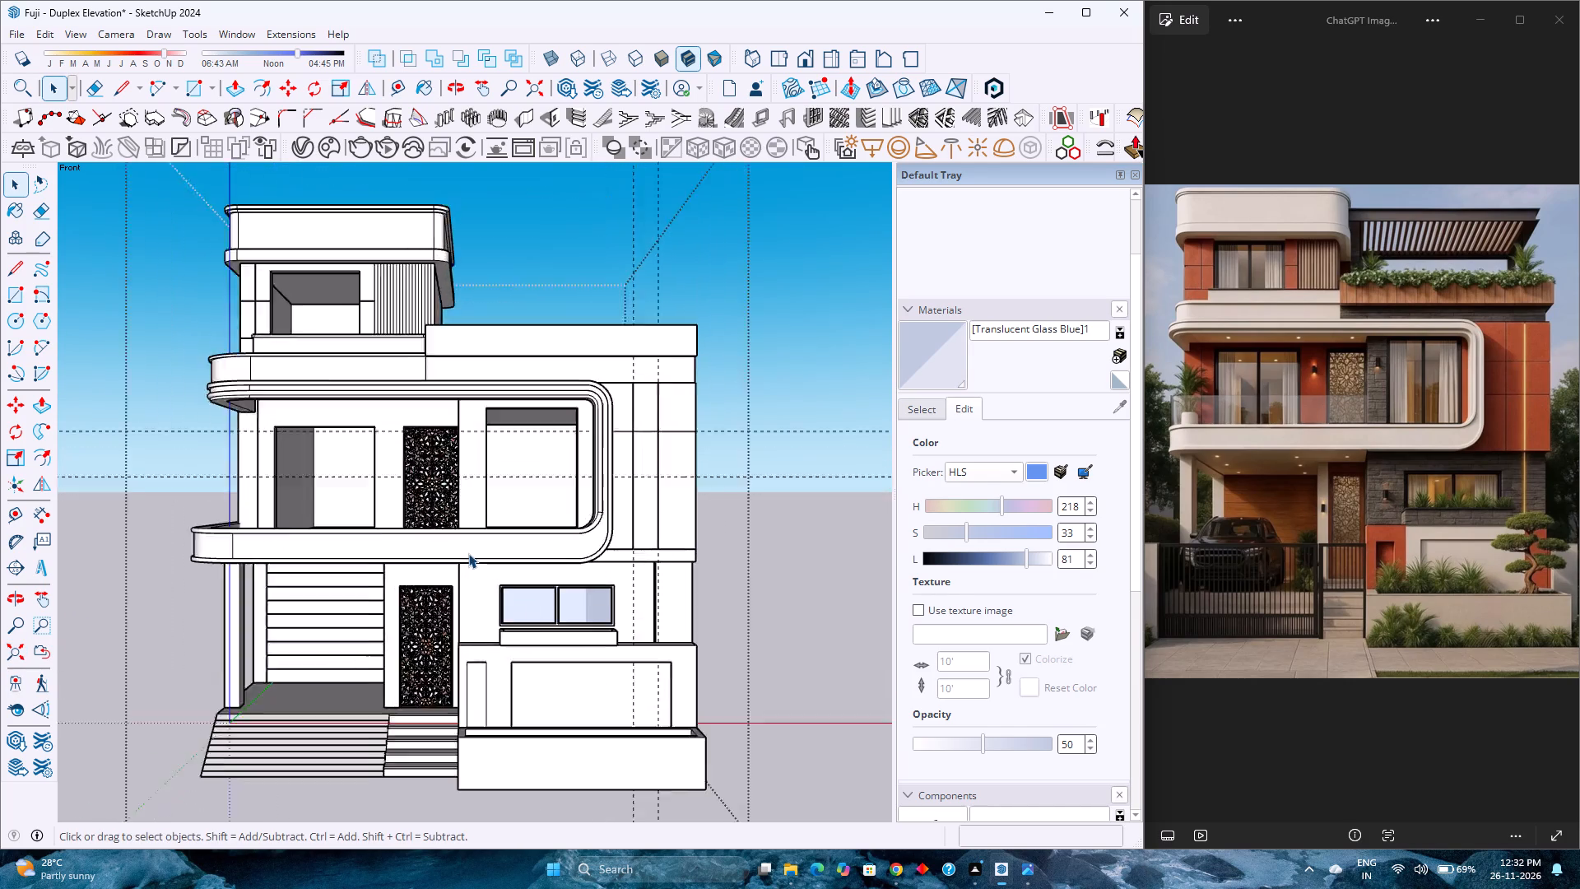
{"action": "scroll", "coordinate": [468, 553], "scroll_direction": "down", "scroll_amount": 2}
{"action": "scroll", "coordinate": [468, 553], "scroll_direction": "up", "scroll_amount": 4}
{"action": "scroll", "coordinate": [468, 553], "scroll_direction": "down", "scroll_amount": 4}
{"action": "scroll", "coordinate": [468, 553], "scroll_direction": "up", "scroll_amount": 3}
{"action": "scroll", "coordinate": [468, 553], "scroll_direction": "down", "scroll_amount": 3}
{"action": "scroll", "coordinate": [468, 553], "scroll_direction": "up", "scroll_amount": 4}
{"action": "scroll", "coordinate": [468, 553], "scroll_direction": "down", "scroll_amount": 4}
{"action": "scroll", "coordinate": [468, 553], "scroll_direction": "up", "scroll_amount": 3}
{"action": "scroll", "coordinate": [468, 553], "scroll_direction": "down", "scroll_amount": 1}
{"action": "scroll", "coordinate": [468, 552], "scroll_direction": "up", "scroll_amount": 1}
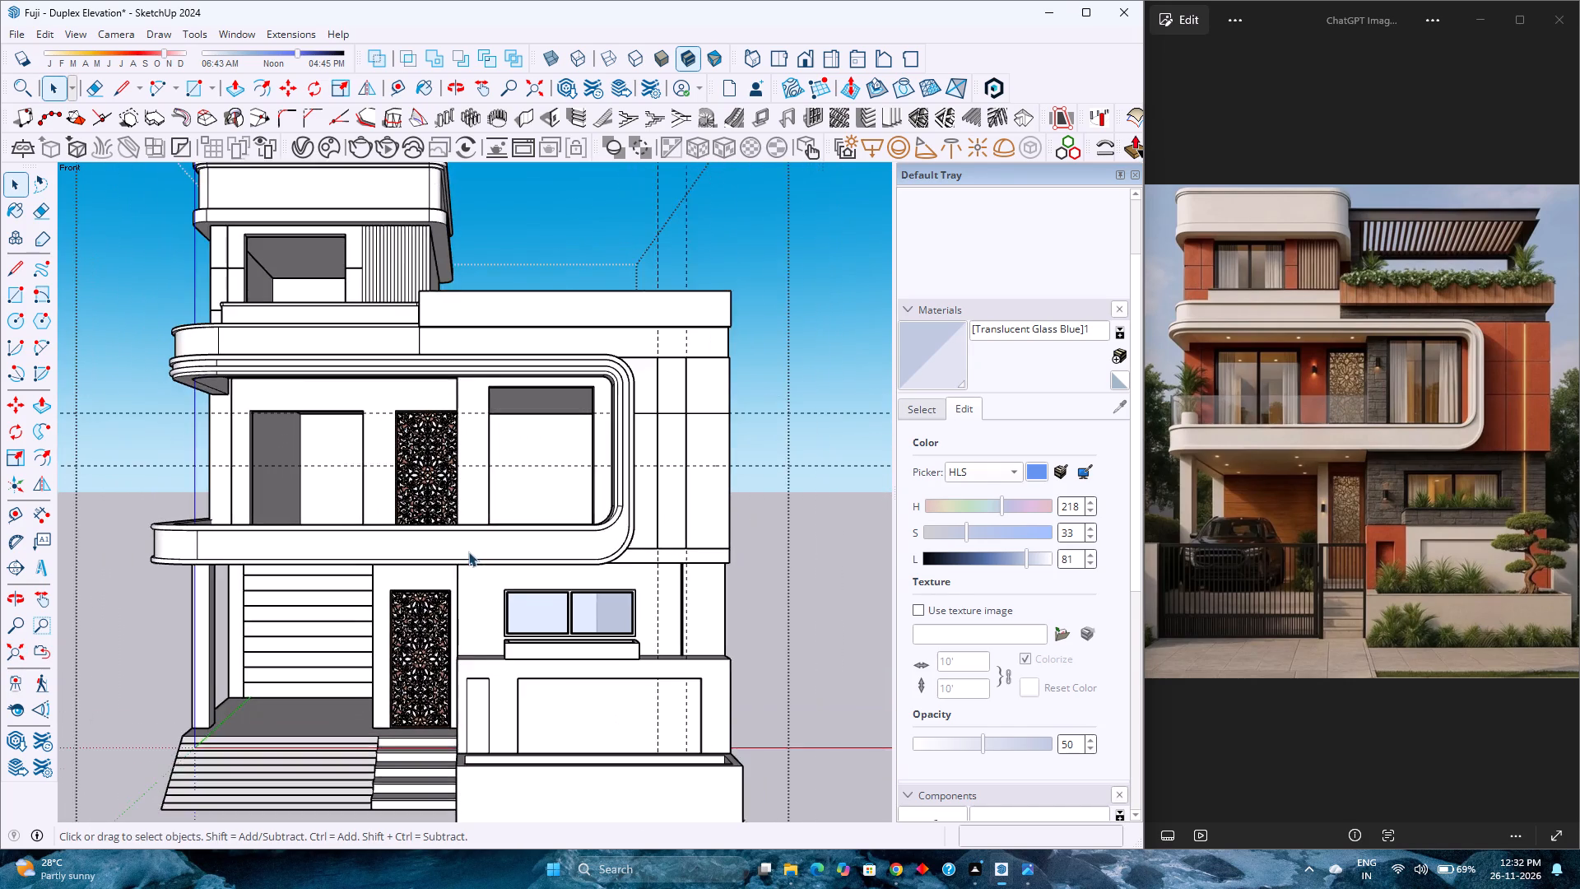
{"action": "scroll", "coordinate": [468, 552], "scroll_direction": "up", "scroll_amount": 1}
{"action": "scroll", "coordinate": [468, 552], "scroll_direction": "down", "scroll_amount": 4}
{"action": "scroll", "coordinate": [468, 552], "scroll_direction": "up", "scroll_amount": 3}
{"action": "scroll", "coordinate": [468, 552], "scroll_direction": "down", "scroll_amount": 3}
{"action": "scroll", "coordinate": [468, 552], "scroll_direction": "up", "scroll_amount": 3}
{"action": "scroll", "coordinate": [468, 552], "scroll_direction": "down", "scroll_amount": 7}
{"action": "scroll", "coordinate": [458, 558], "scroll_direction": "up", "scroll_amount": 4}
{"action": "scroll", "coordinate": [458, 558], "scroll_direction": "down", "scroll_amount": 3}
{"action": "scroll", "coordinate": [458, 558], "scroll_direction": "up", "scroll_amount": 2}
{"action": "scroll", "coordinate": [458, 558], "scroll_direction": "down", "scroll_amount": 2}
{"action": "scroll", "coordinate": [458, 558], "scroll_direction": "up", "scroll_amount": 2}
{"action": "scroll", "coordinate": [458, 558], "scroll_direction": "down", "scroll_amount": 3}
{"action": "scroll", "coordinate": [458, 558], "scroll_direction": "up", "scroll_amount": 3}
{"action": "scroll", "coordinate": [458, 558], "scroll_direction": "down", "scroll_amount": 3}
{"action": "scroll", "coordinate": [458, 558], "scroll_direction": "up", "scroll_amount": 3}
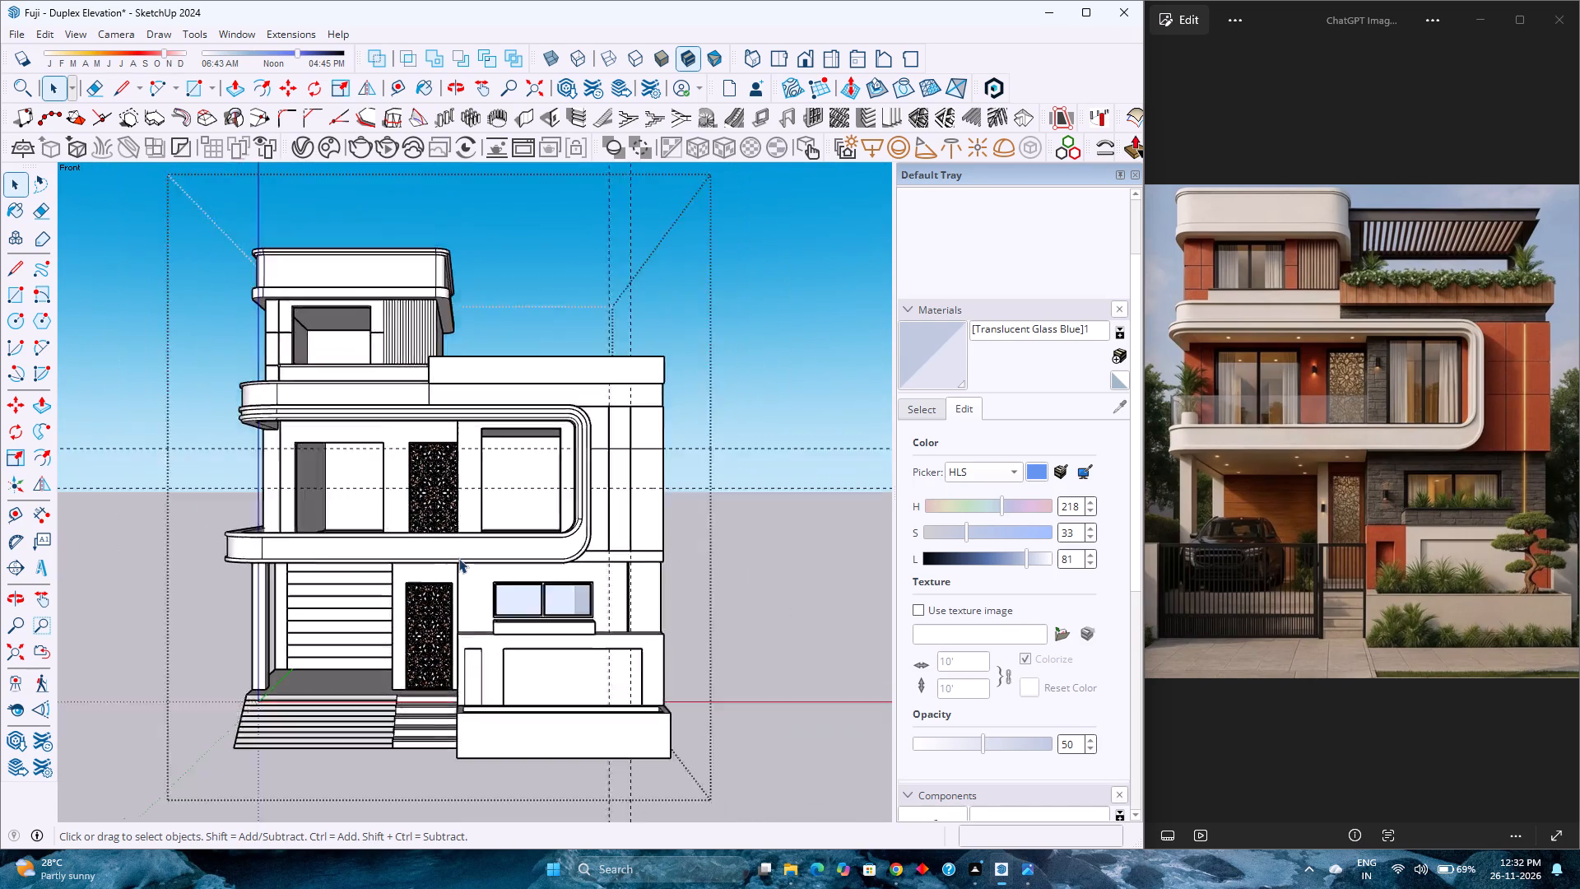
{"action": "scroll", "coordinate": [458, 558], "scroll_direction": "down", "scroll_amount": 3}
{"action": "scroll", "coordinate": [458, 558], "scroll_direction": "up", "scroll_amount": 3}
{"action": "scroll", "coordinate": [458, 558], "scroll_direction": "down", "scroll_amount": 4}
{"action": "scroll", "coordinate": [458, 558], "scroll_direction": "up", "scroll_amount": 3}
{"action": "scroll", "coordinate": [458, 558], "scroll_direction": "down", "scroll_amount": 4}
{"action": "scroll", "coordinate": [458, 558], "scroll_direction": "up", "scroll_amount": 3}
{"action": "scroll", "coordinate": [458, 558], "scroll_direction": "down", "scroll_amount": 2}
Open the group holding the ceiling above the first-floor balcony for editing, at the gap beside the curved frame.
{"action": "middle_click_drag", "start_coordinate": [458, 558], "coordinate": [339, 558]}
{"action": "middle_click", "coordinate": [339, 558]}
{"action": "scroll", "coordinate": [339, 558], "scroll_direction": "down", "scroll_amount": 2}
{"action": "scroll", "coordinate": [339, 558], "scroll_direction": "up", "scroll_amount": 3}
{"action": "scroll", "coordinate": [339, 558], "scroll_direction": "down", "scroll_amount": 3}
{"action": "middle_click_drag", "start_coordinate": [336, 558], "coordinate": [685, 567]}
{"action": "middle_click", "coordinate": [685, 567]}
{"action": "scroll", "coordinate": [685, 567], "scroll_direction": "up", "scroll_amount": 3}
{"action": "scroll", "coordinate": [685, 567], "scroll_direction": "down", "scroll_amount": 4}
{"action": "scroll", "coordinate": [685, 567], "scroll_direction": "up", "scroll_amount": 4}
{"action": "scroll", "coordinate": [685, 567], "scroll_direction": "down", "scroll_amount": 4}
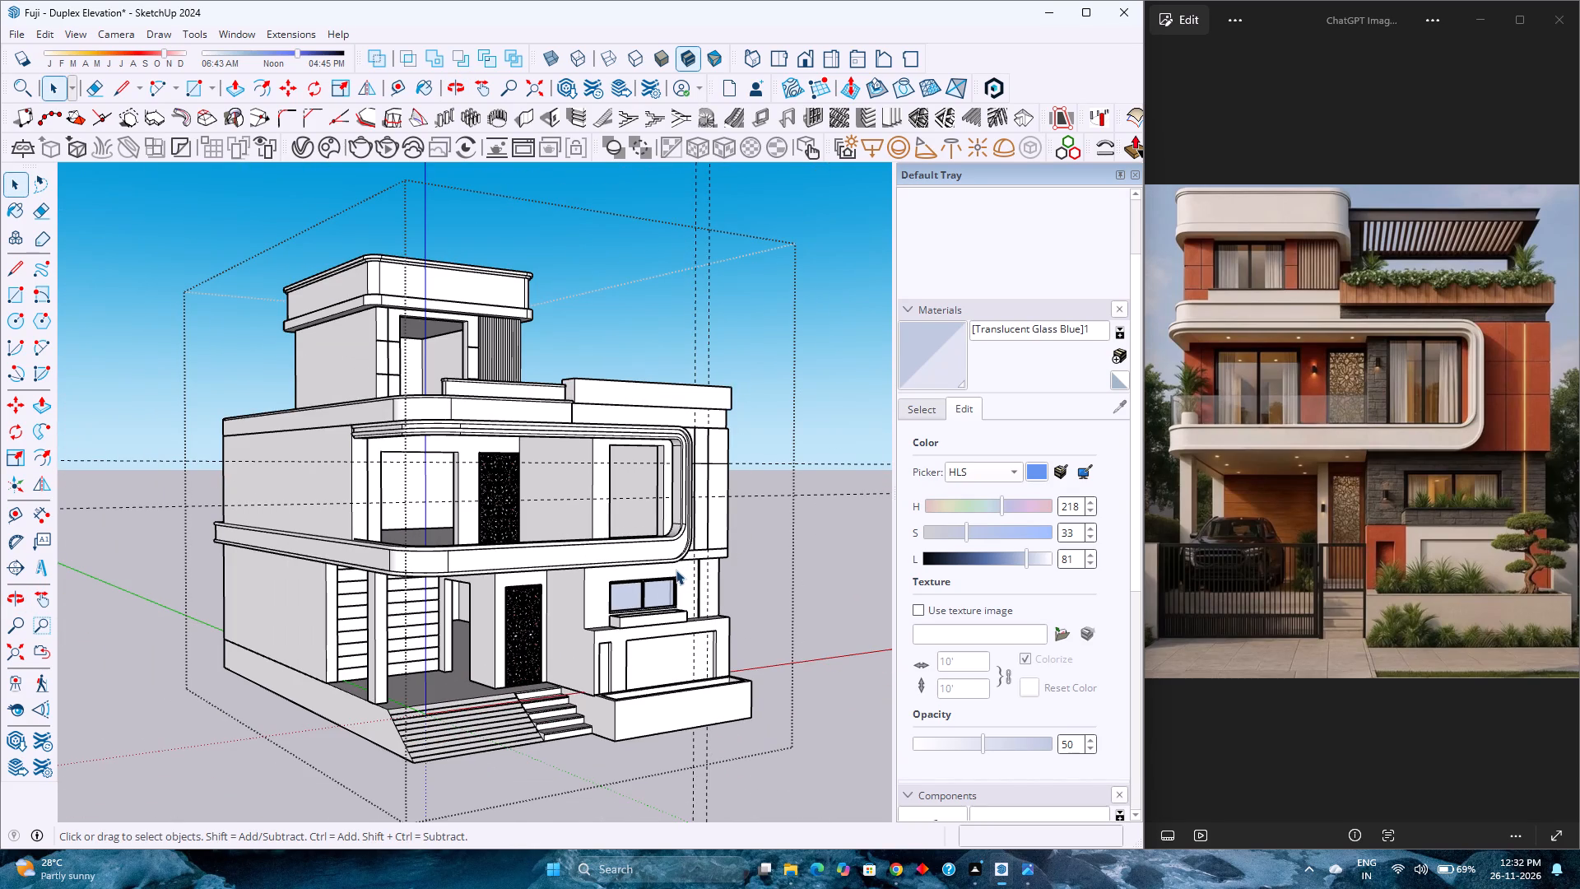
{"action": "scroll", "coordinate": [612, 411], "scroll_direction": "up", "scroll_amount": 9}
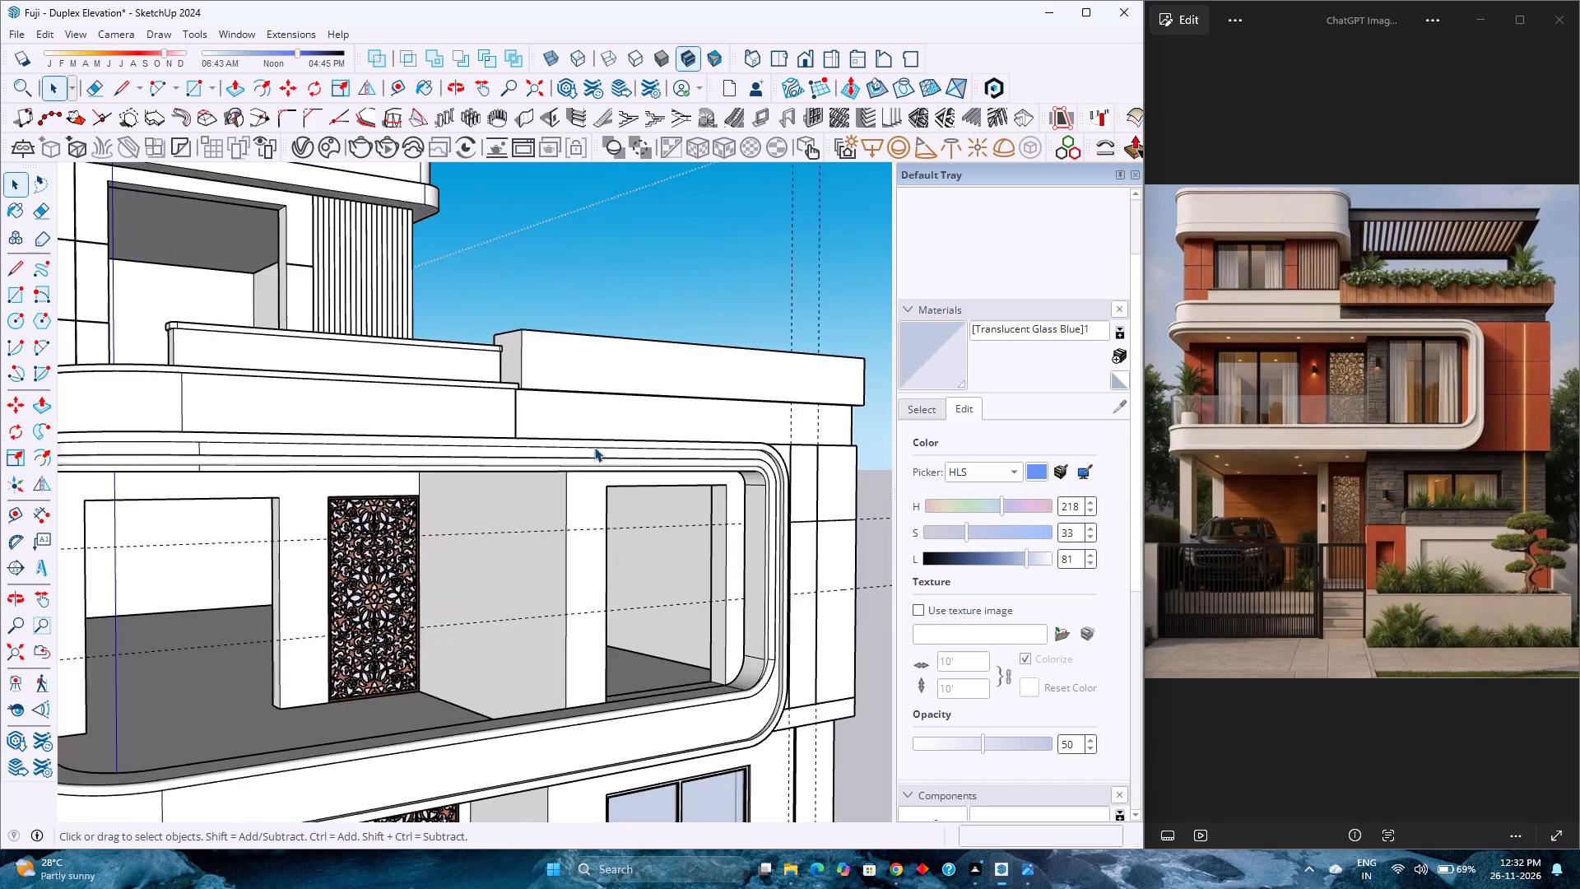
{"action": "scroll", "coordinate": [594, 447], "scroll_direction": "up", "scroll_amount": 5}
{"action": "middle_click_drag", "start_coordinate": [551, 490], "coordinate": [1014, 403]}
{"action": "middle_click", "coordinate": [1014, 403]}
{"action": "scroll", "coordinate": [577, 458], "scroll_direction": "up", "scroll_amount": 2}
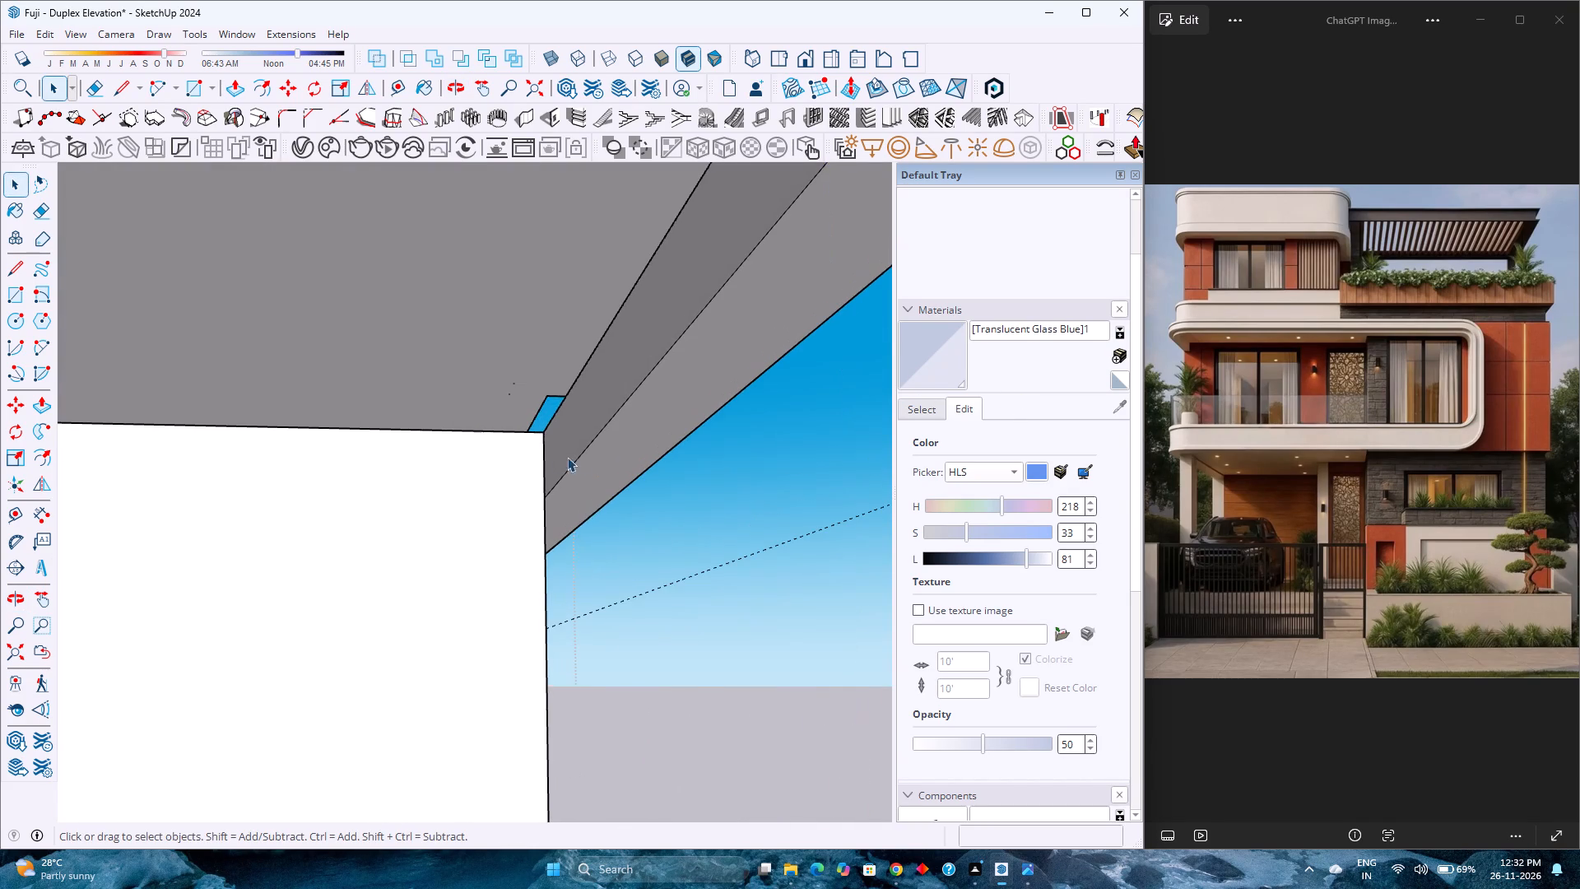
{"action": "scroll", "coordinate": [541, 390], "scroll_direction": "up", "scroll_amount": 5}
{"action": "double_click", "coordinate": [574, 389]}
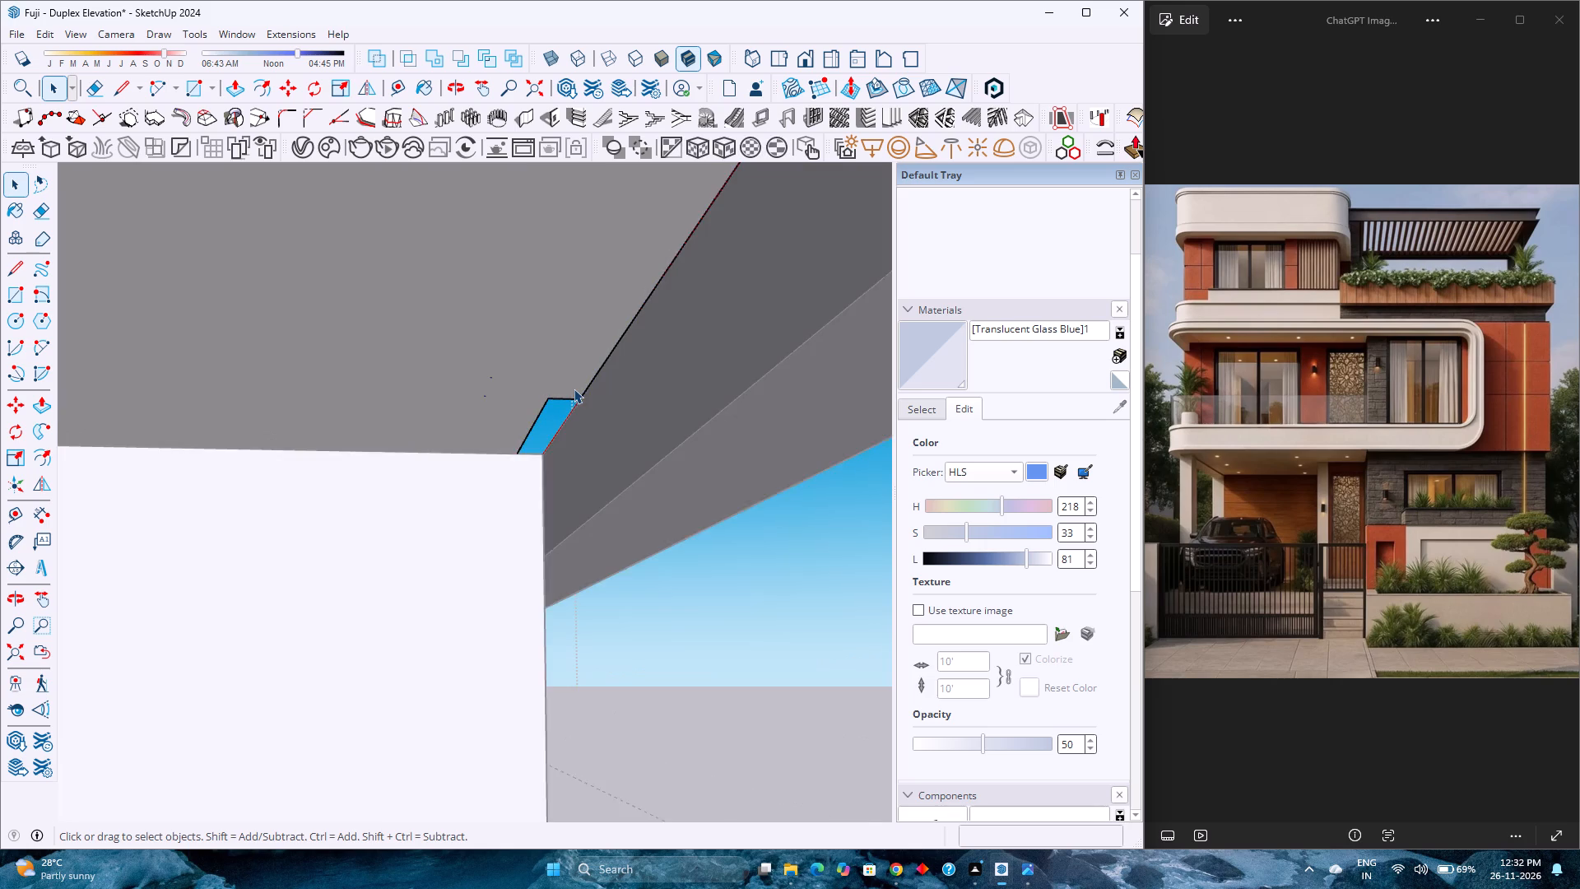
{"action": "scroll", "coordinate": [574, 389], "scroll_direction": "up", "scroll_amount": 2}
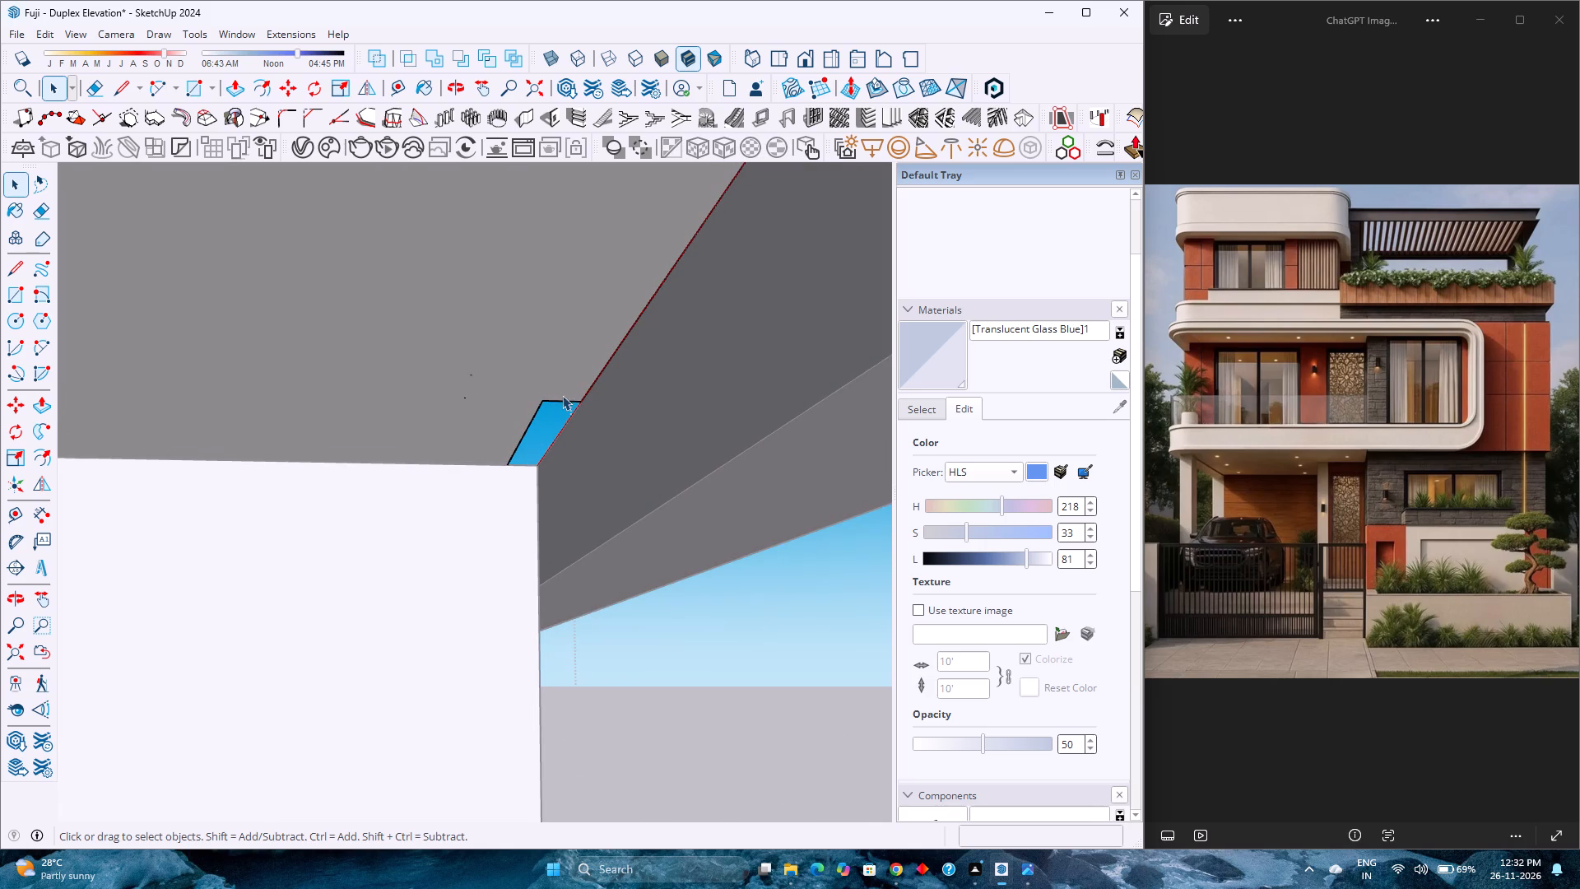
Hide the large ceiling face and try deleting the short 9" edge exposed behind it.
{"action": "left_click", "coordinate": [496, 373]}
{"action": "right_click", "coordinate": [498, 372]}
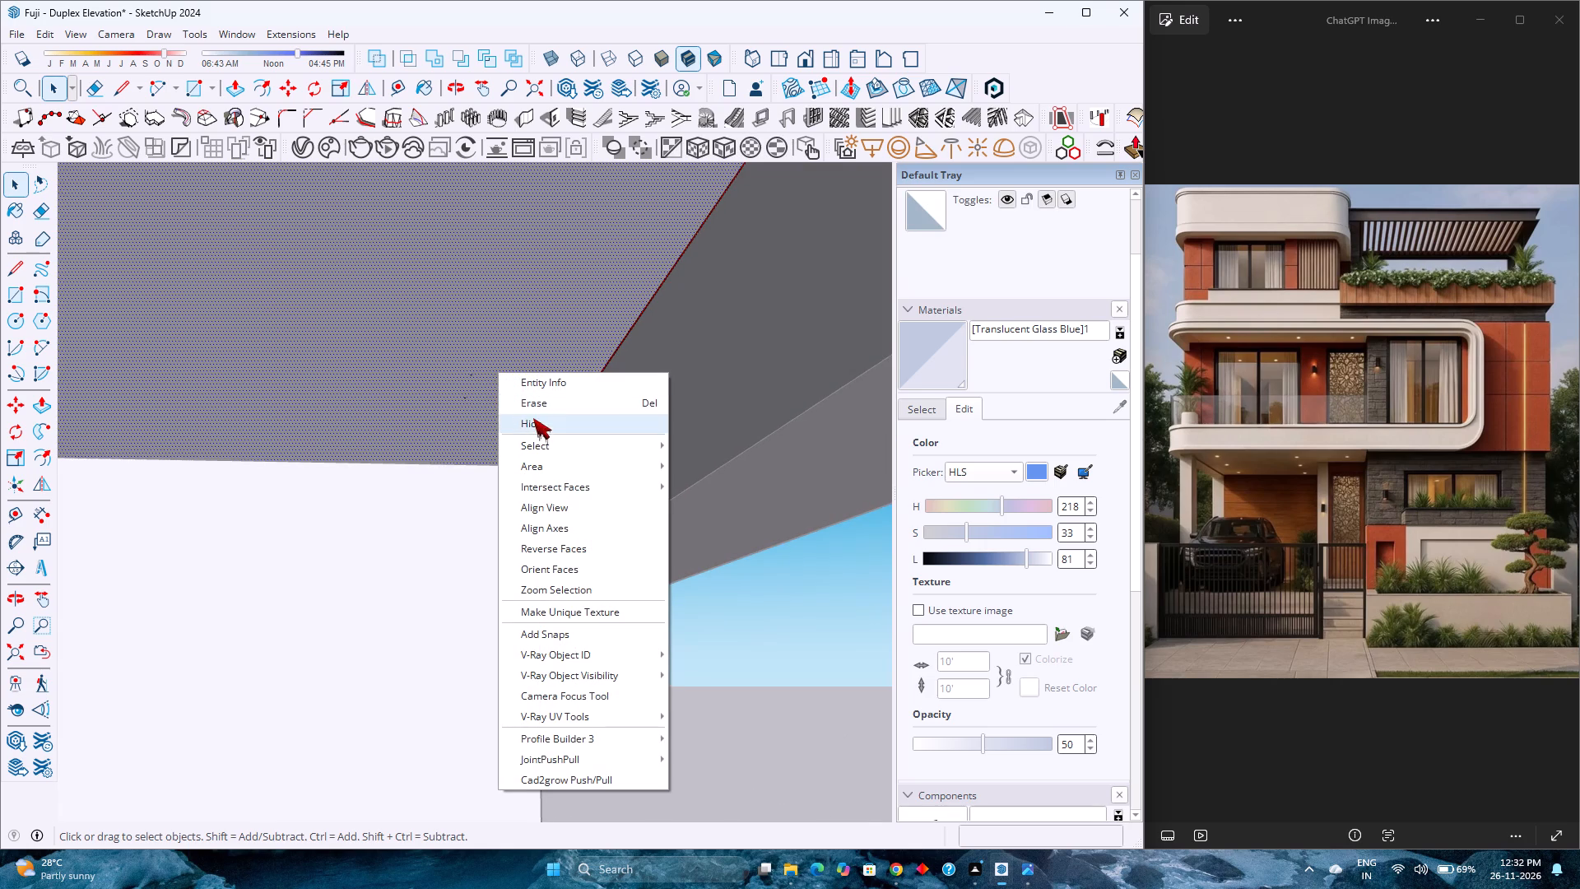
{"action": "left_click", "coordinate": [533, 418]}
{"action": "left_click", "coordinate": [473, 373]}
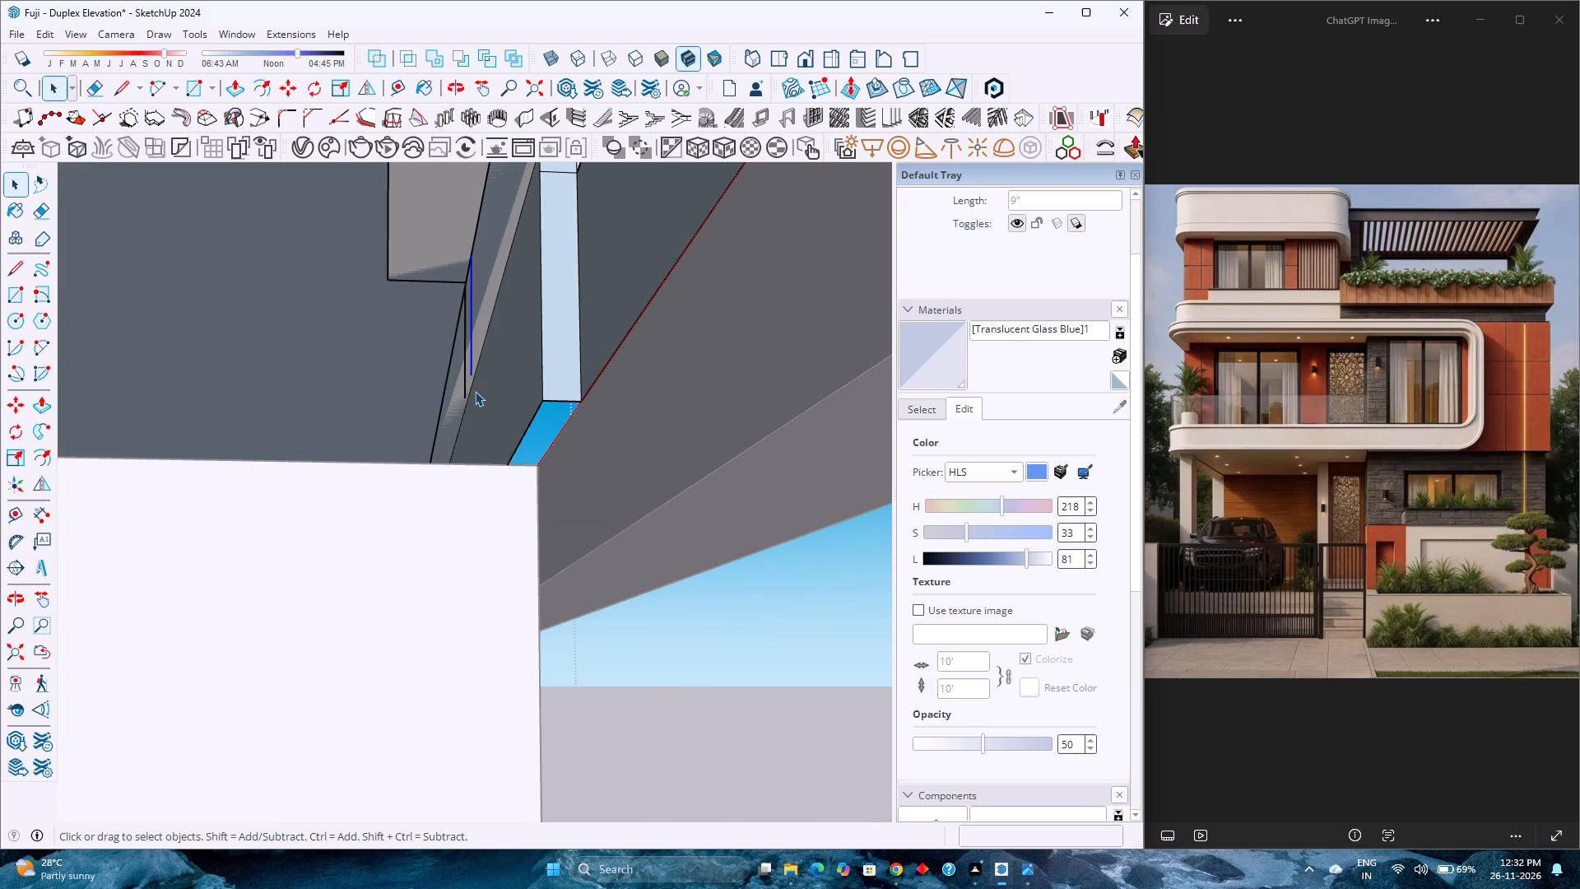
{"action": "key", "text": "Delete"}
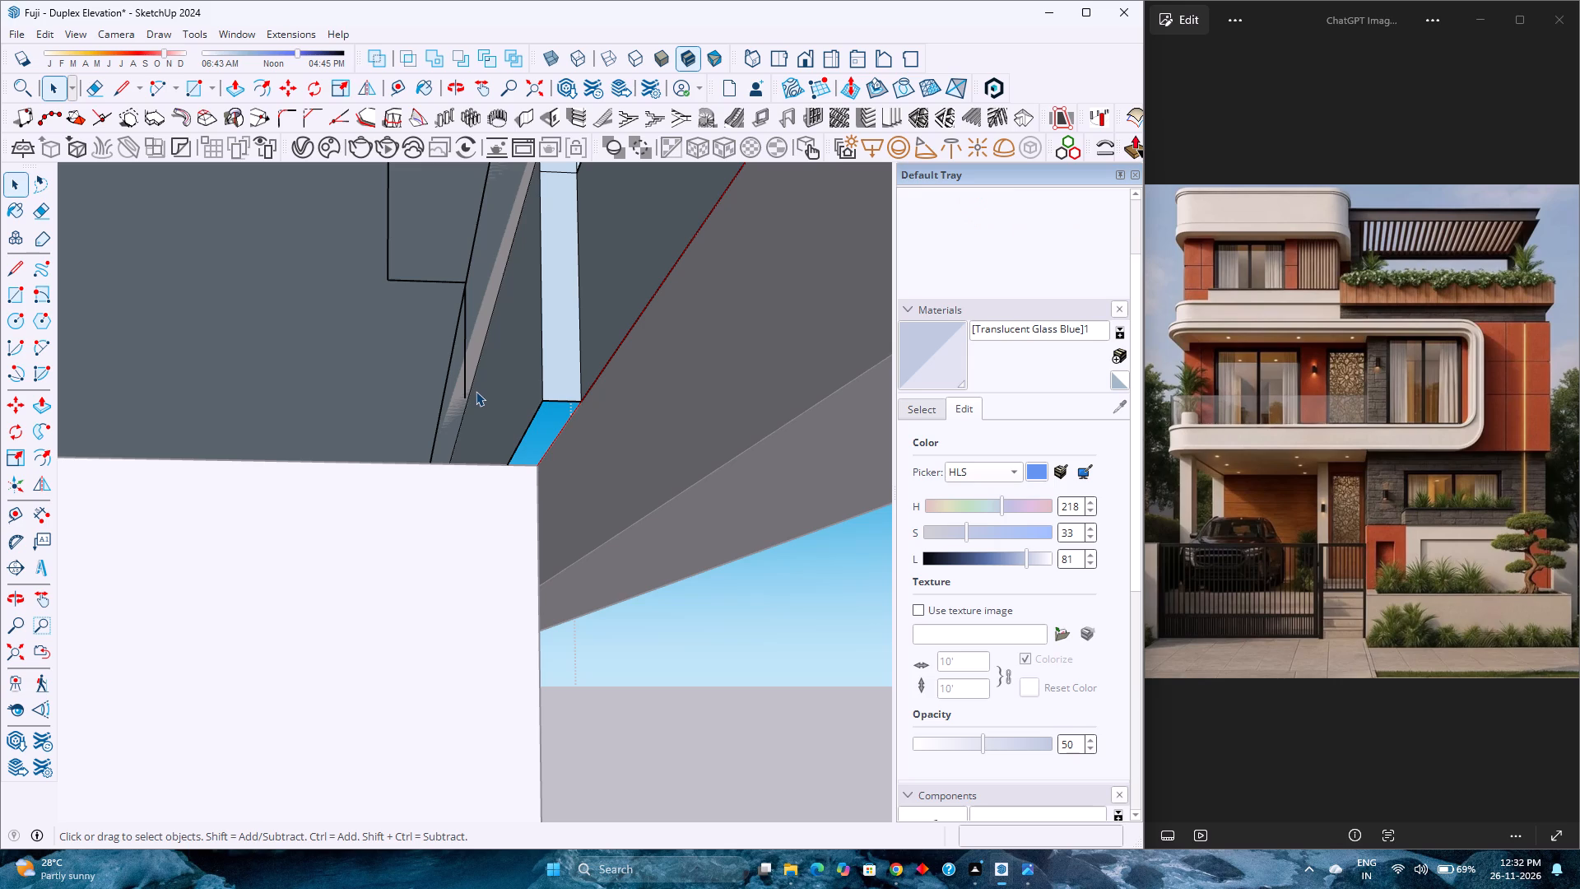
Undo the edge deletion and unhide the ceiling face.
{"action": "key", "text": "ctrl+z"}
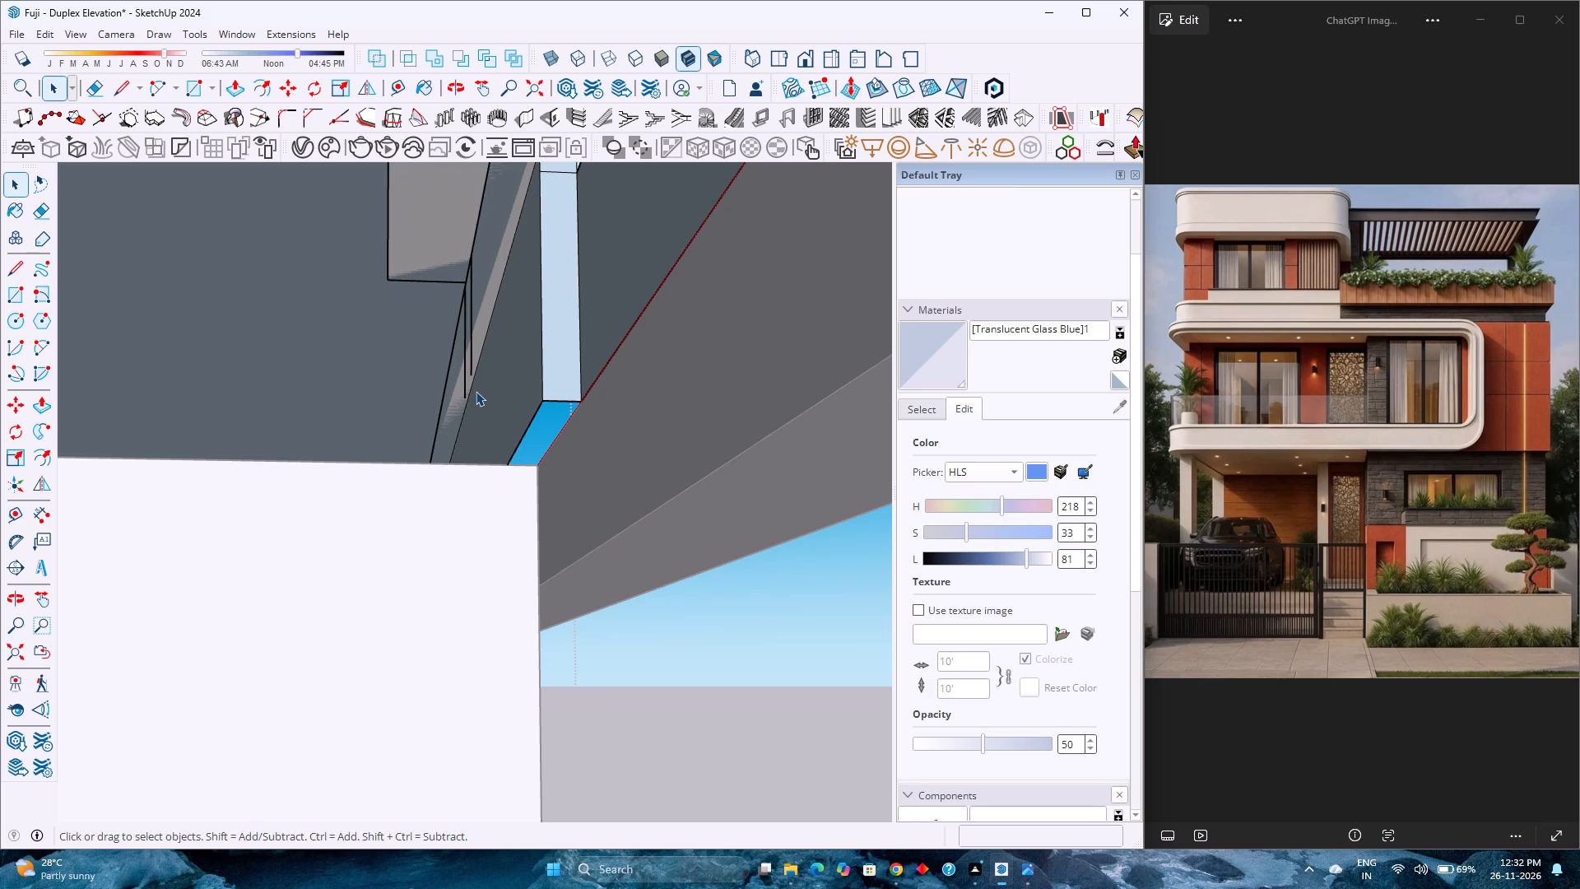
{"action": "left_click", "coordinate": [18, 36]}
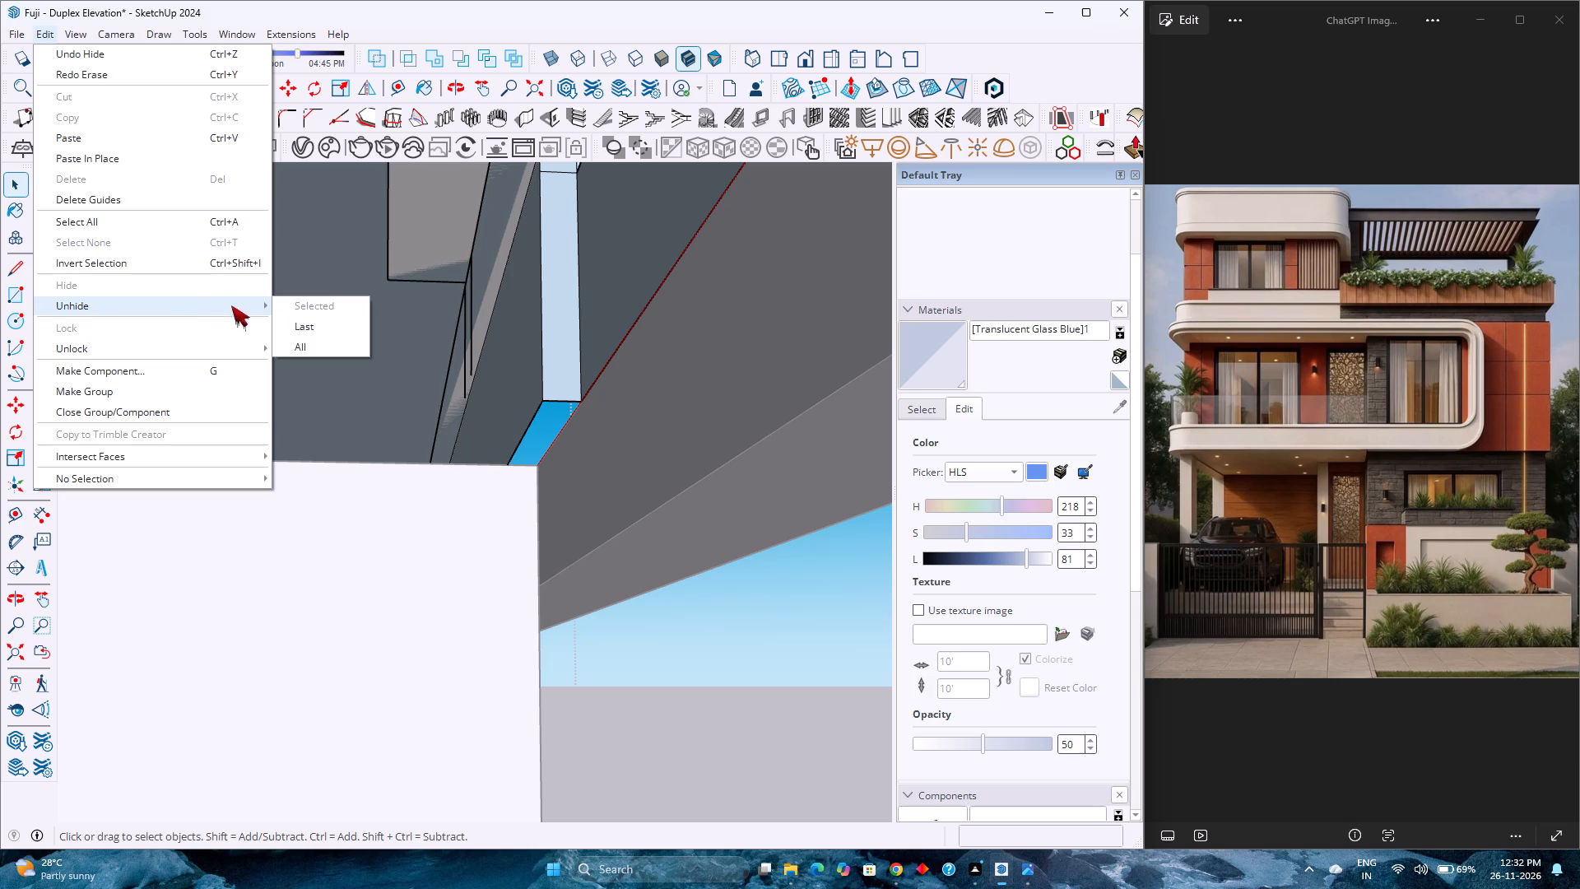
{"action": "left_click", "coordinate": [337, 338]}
Close the gap in the ceiling beside the curved frame with a line about 1' 11 13/16" long and a 3" end segment.
{"action": "scroll", "coordinate": [521, 492], "scroll_direction": "up", "scroll_amount": 3}
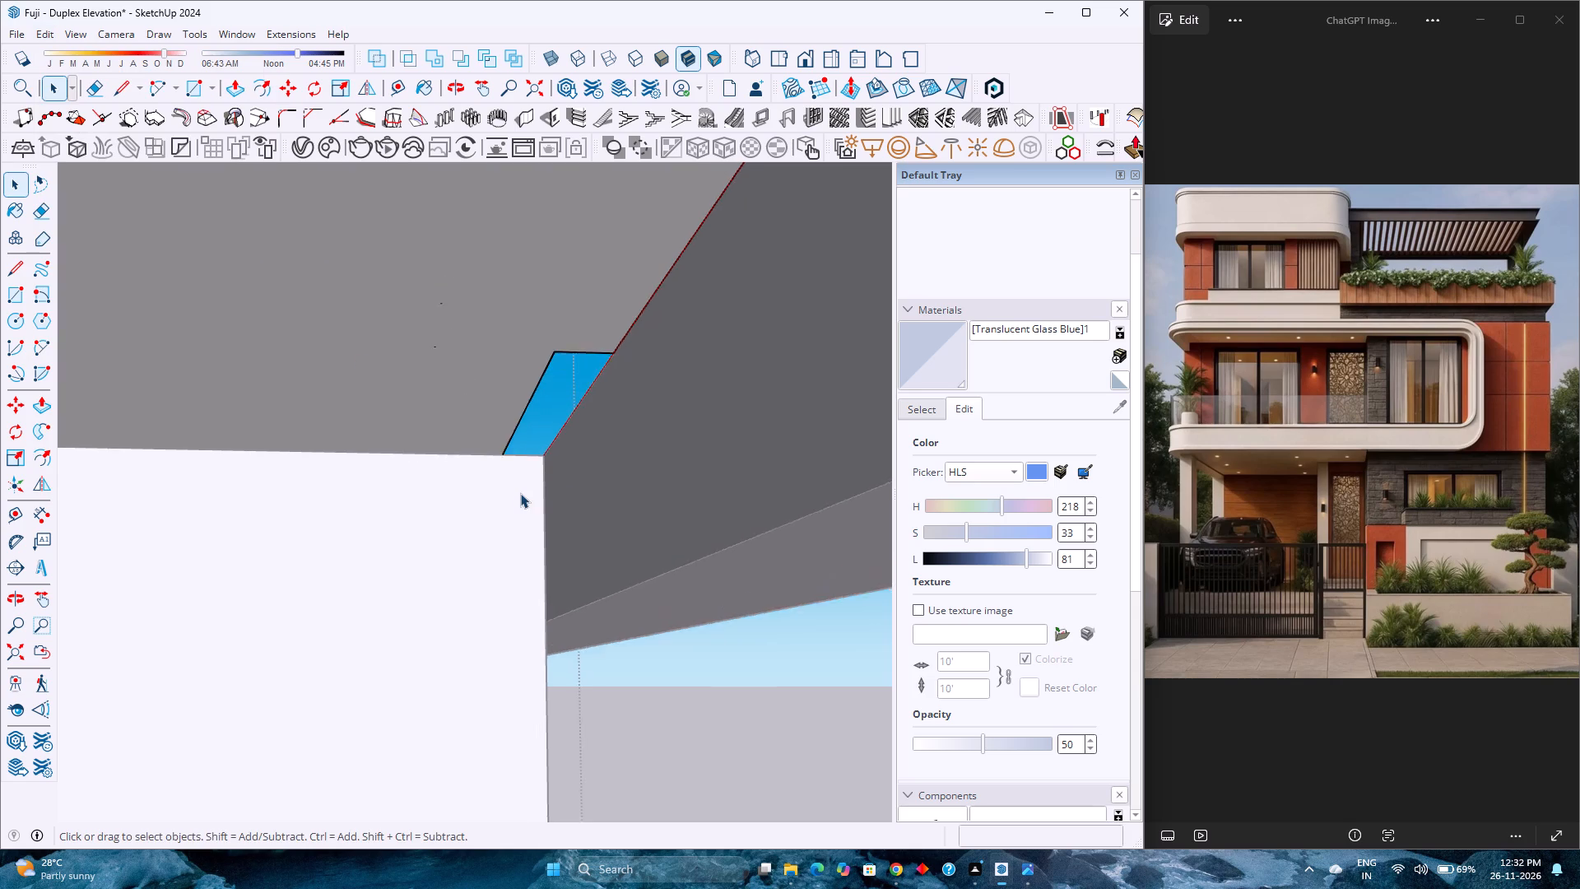
{"action": "scroll", "coordinate": [520, 493], "scroll_direction": "up", "scroll_amount": 2}
{"action": "middle_click_drag", "start_coordinate": [520, 493], "coordinate": [501, 446]}
{"action": "middle_click", "coordinate": [501, 446]}
{"action": "left_click", "coordinate": [123, 82]}
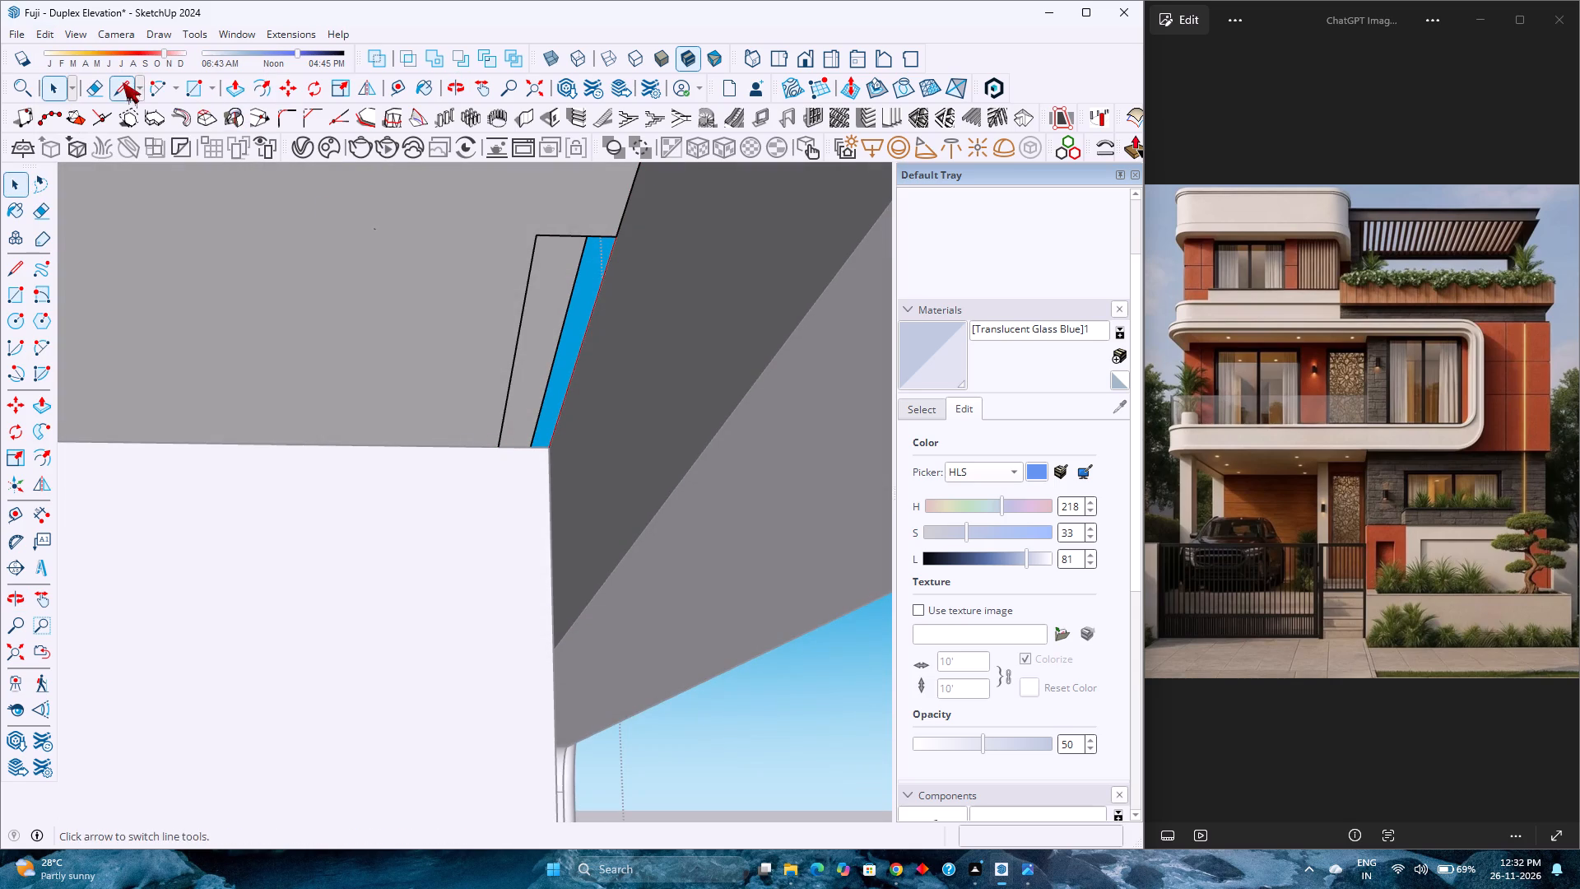
{"action": "key", "text": "space"}
{"action": "left_click", "coordinate": [296, 365]}
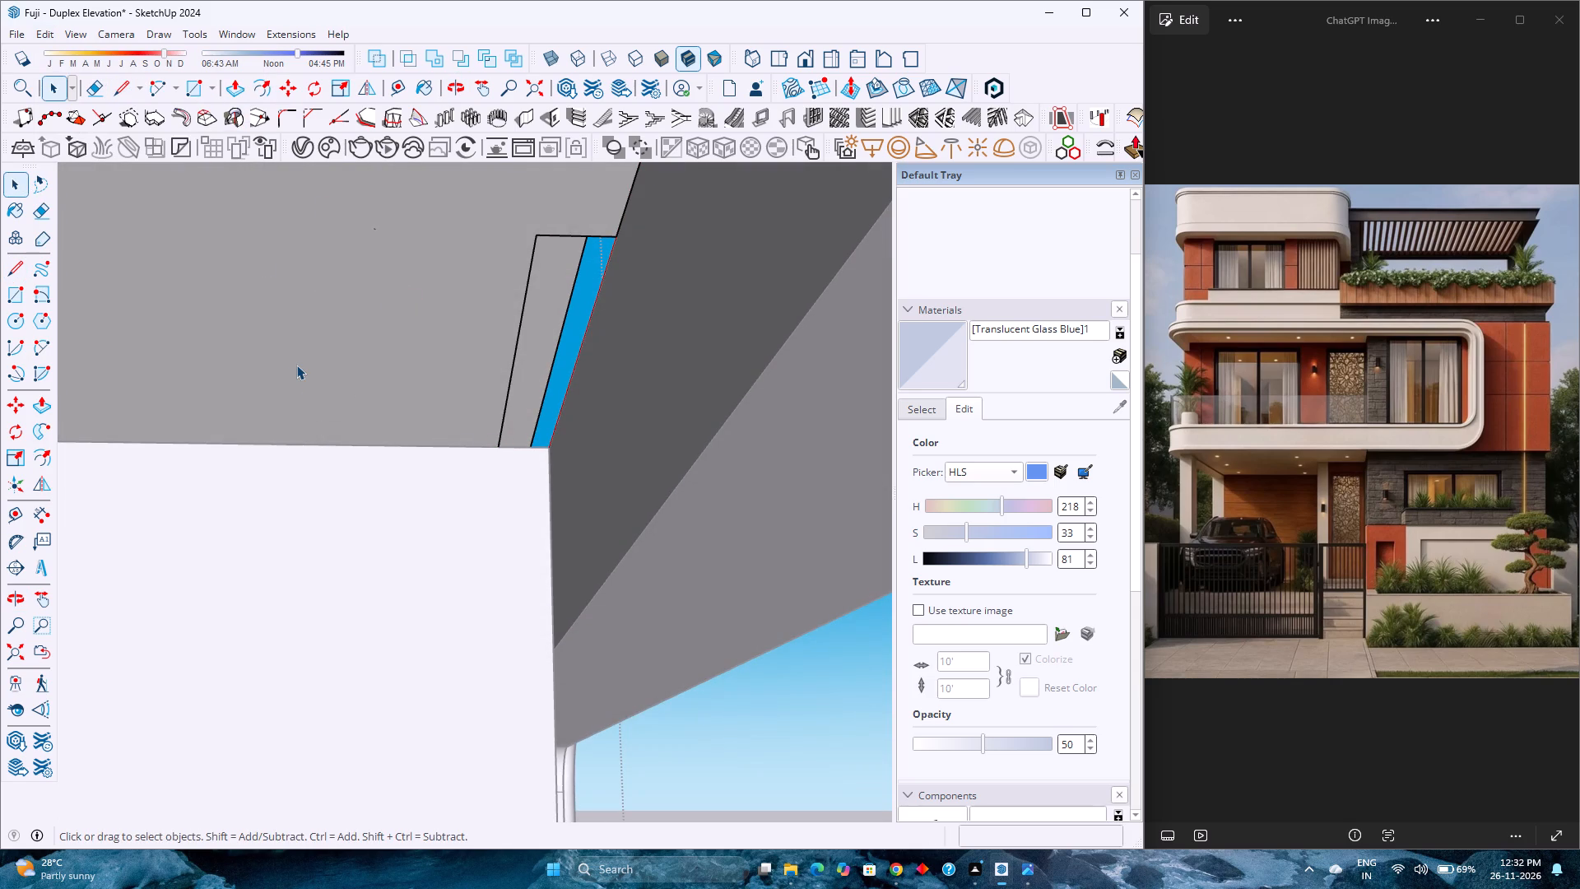
{"action": "left_click", "coordinate": [119, 91]}
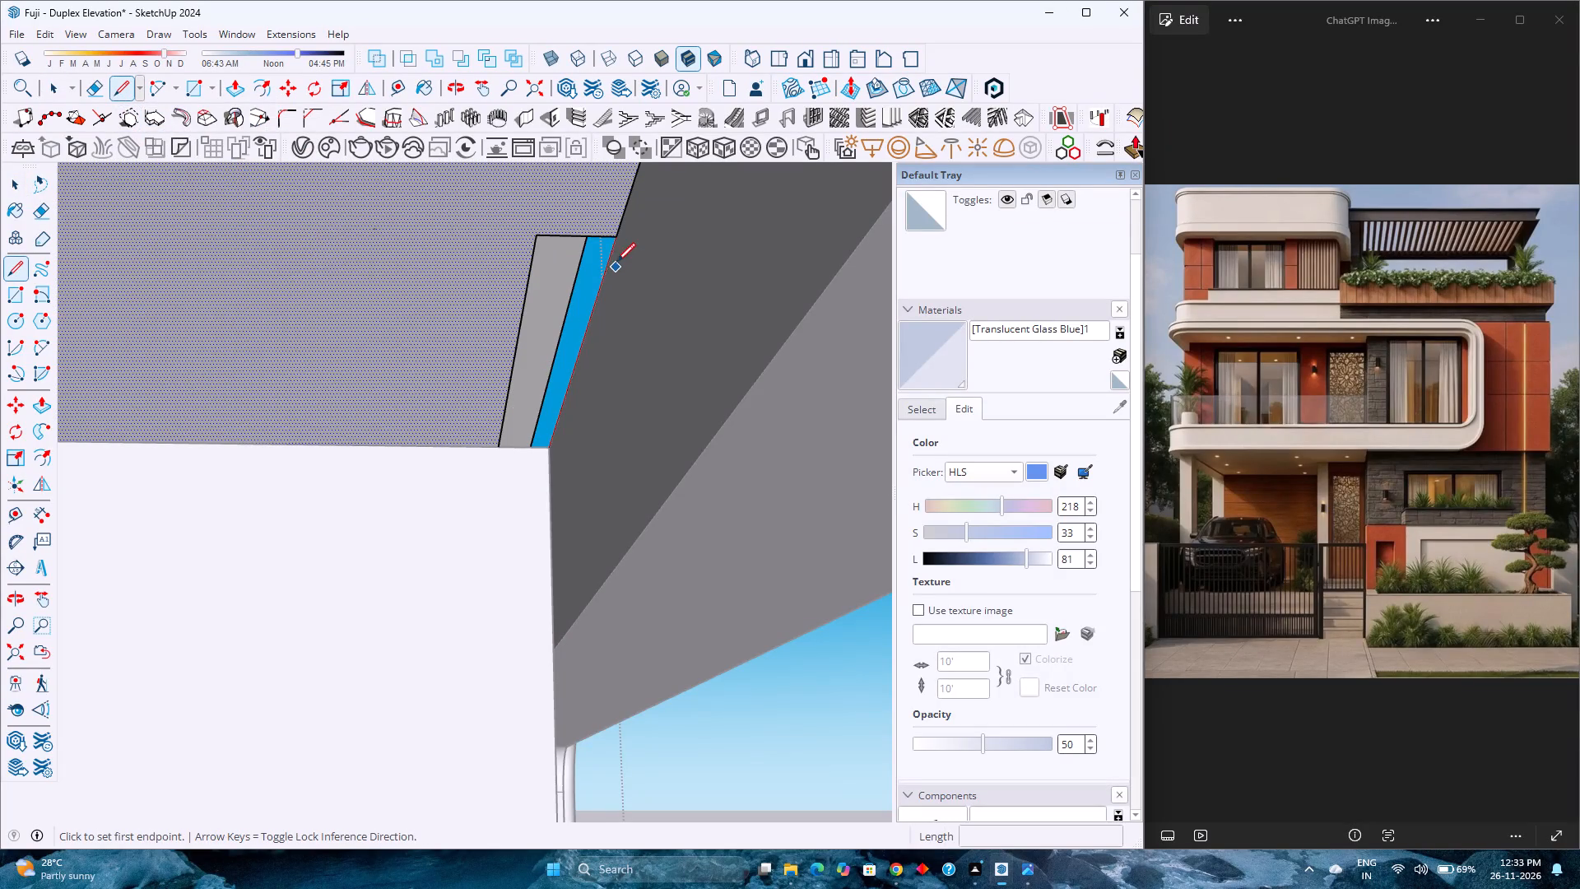
{"action": "left_click", "coordinate": [618, 235]}
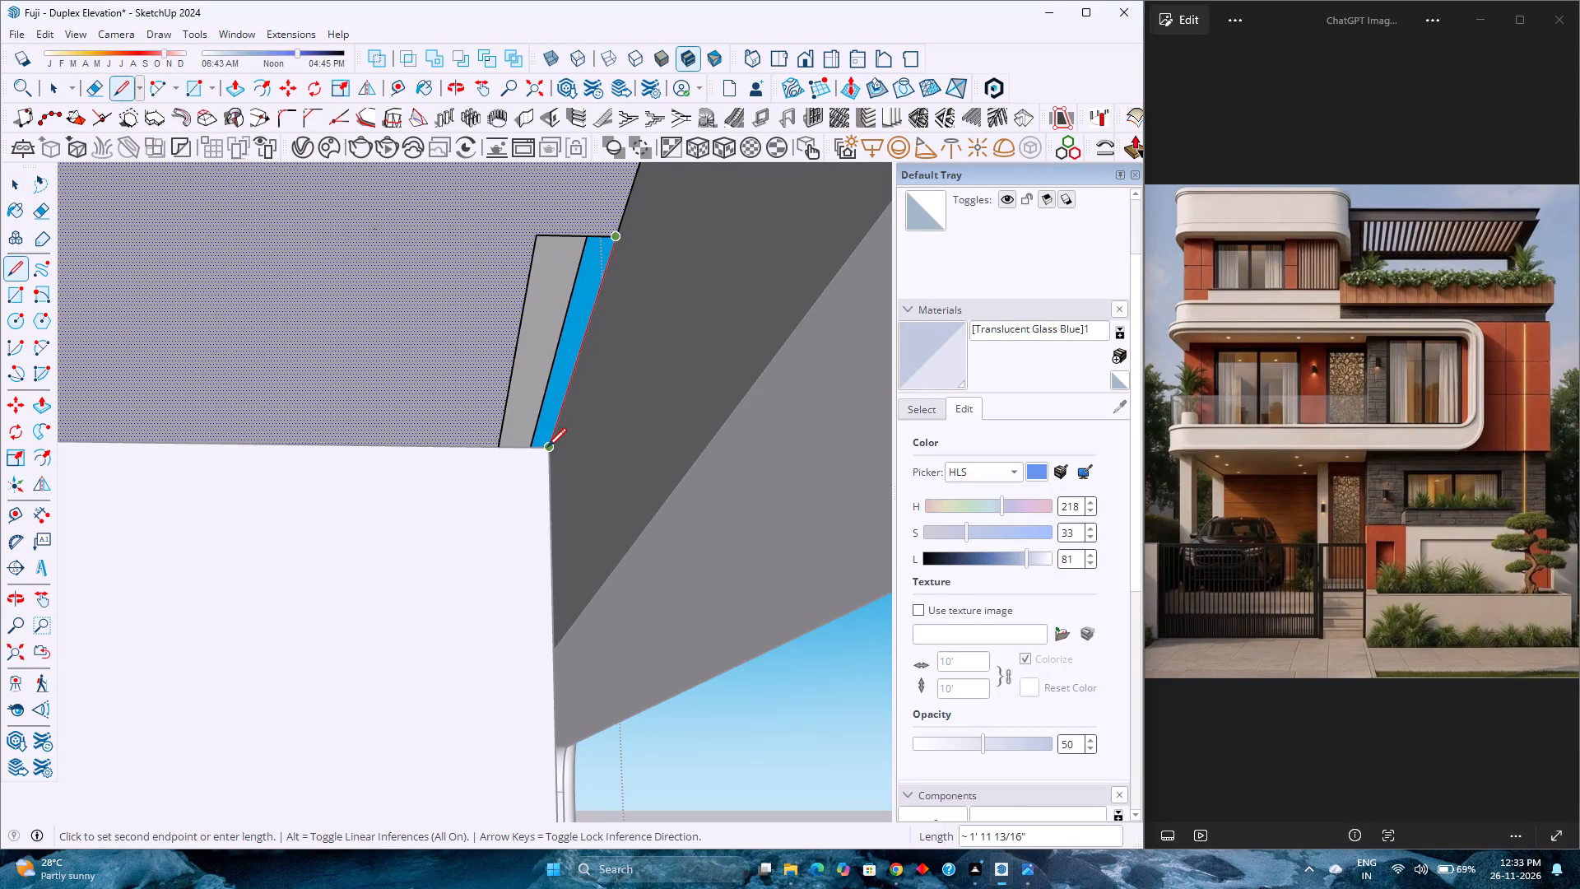
{"action": "left_click", "coordinate": [547, 448]}
{"action": "left_click", "coordinate": [500, 444]}
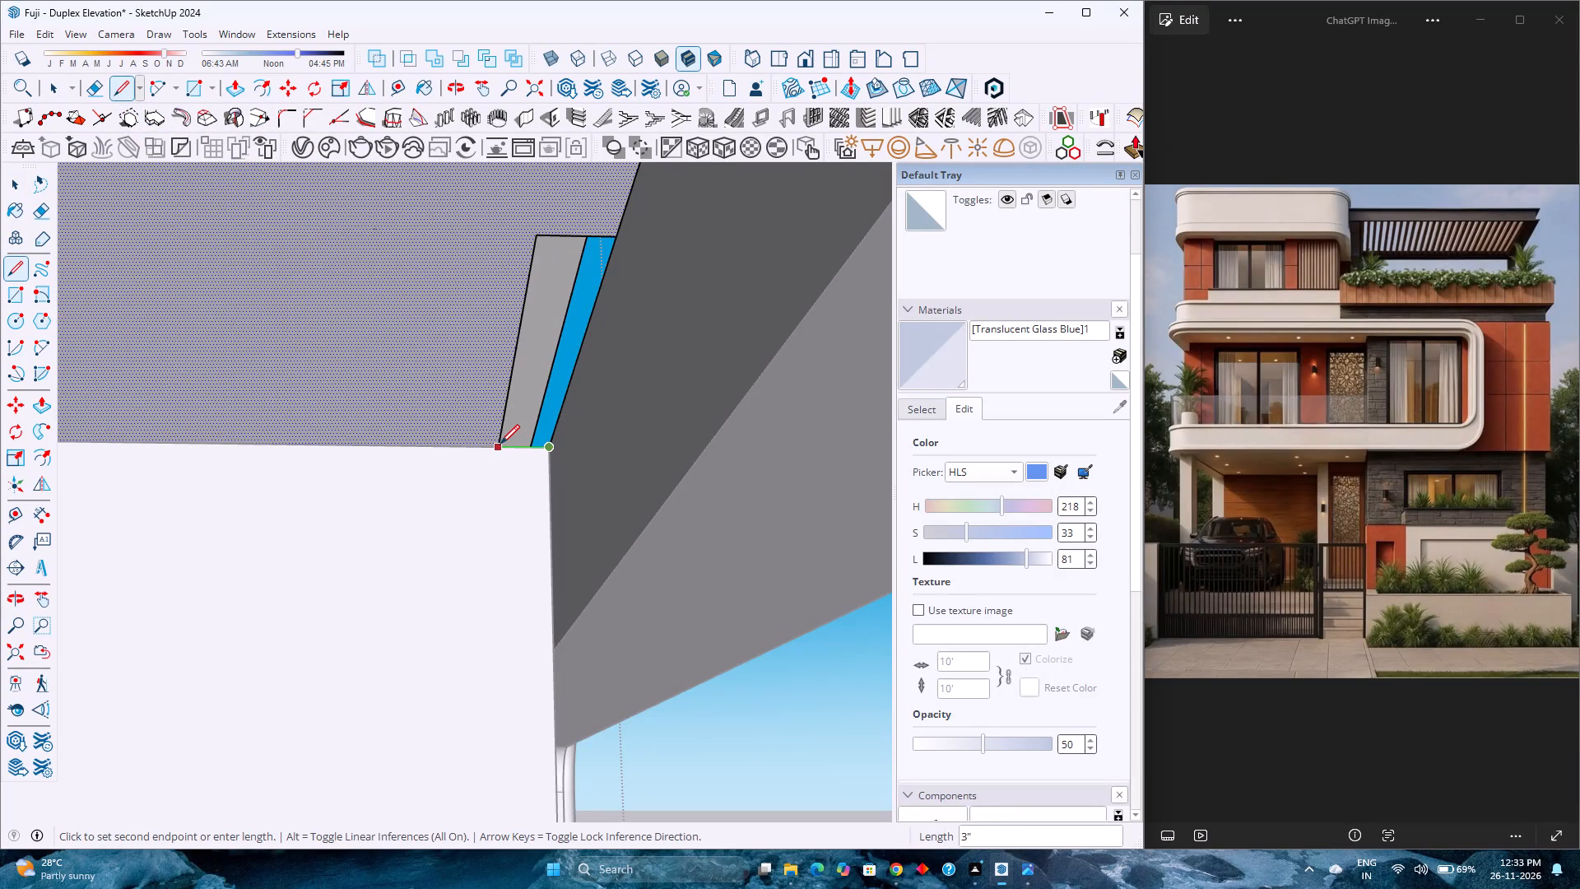
Push/Pull the narrow strip face at the closed gap to the level of the adjoining wall's corner edge.
{"action": "left_click", "coordinate": [241, 91]}
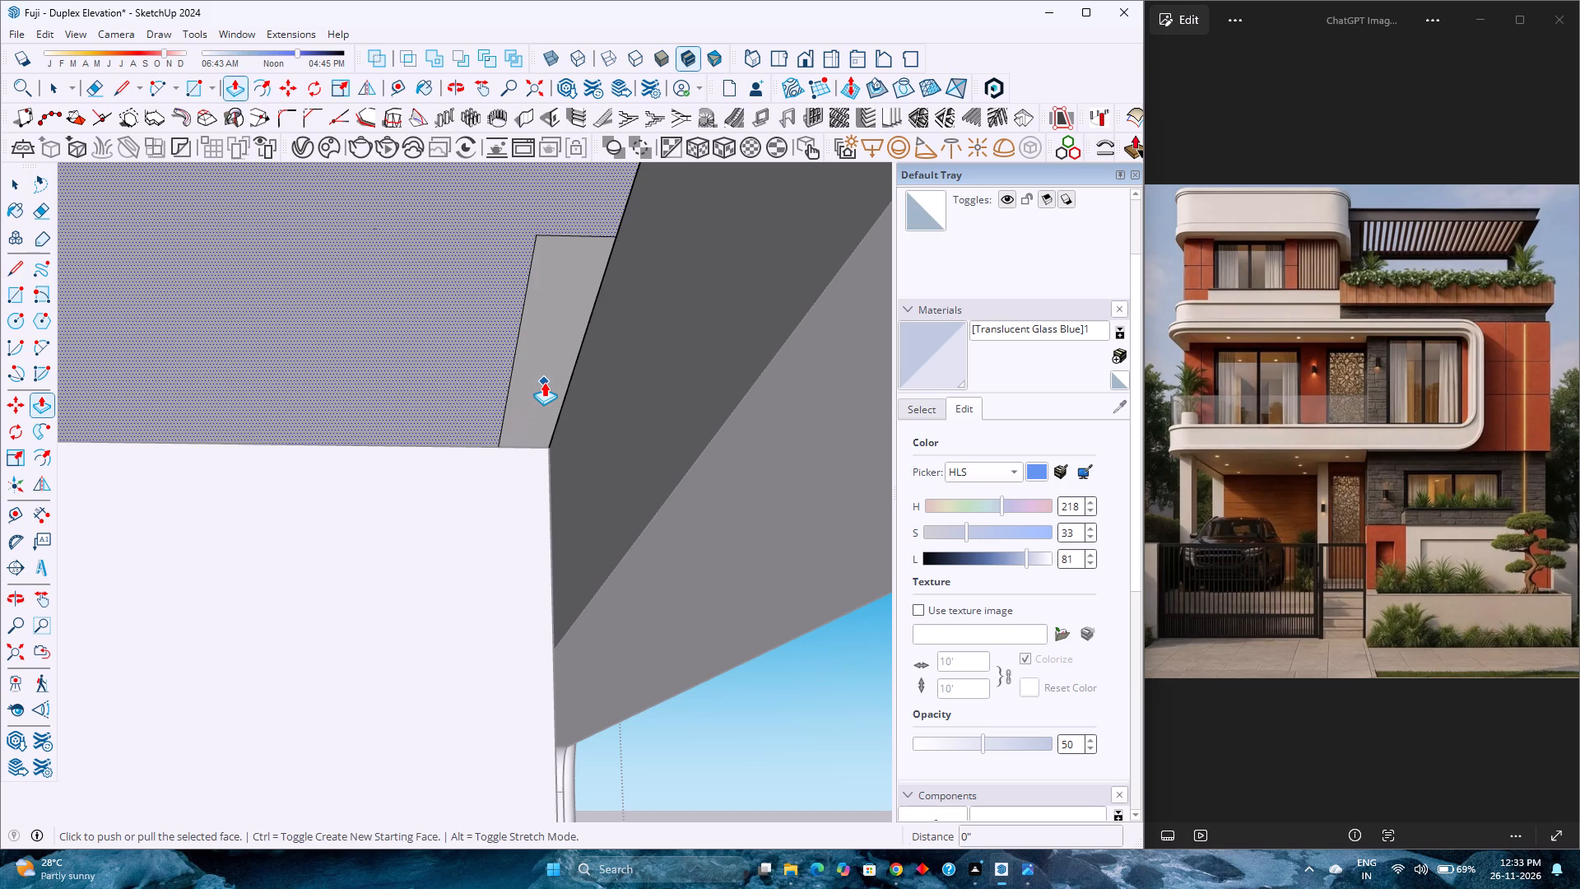
{"action": "key", "text": "Escape"}
{"action": "left_click", "coordinate": [549, 373]}
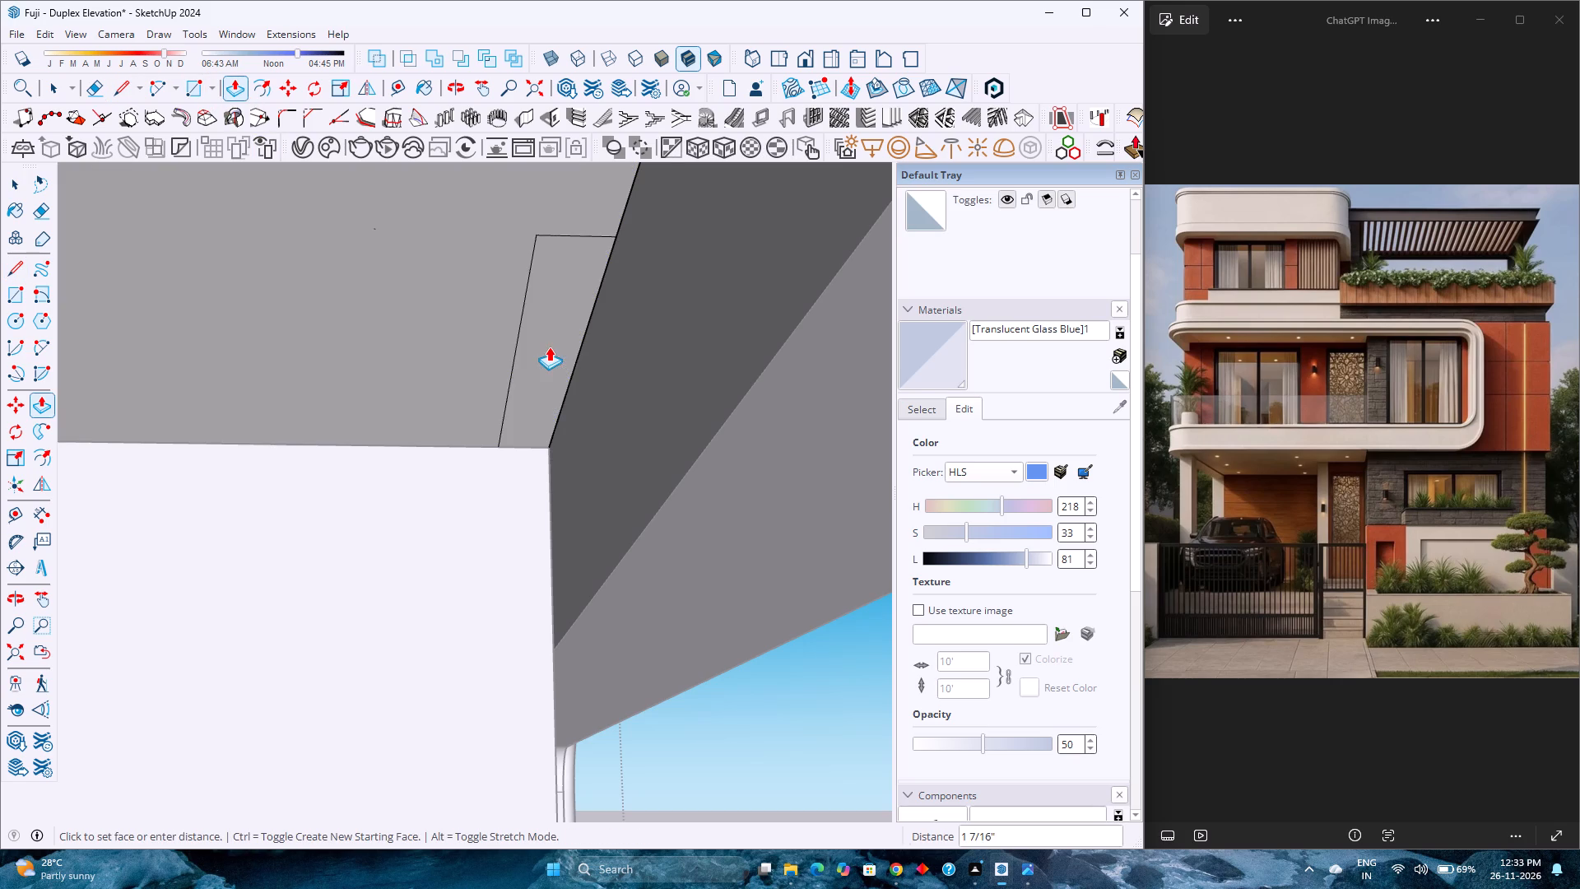
{"action": "middle_click_drag", "start_coordinate": [579, 336], "coordinate": [123, 649]}
{"action": "middle_click", "coordinate": [122, 649]}
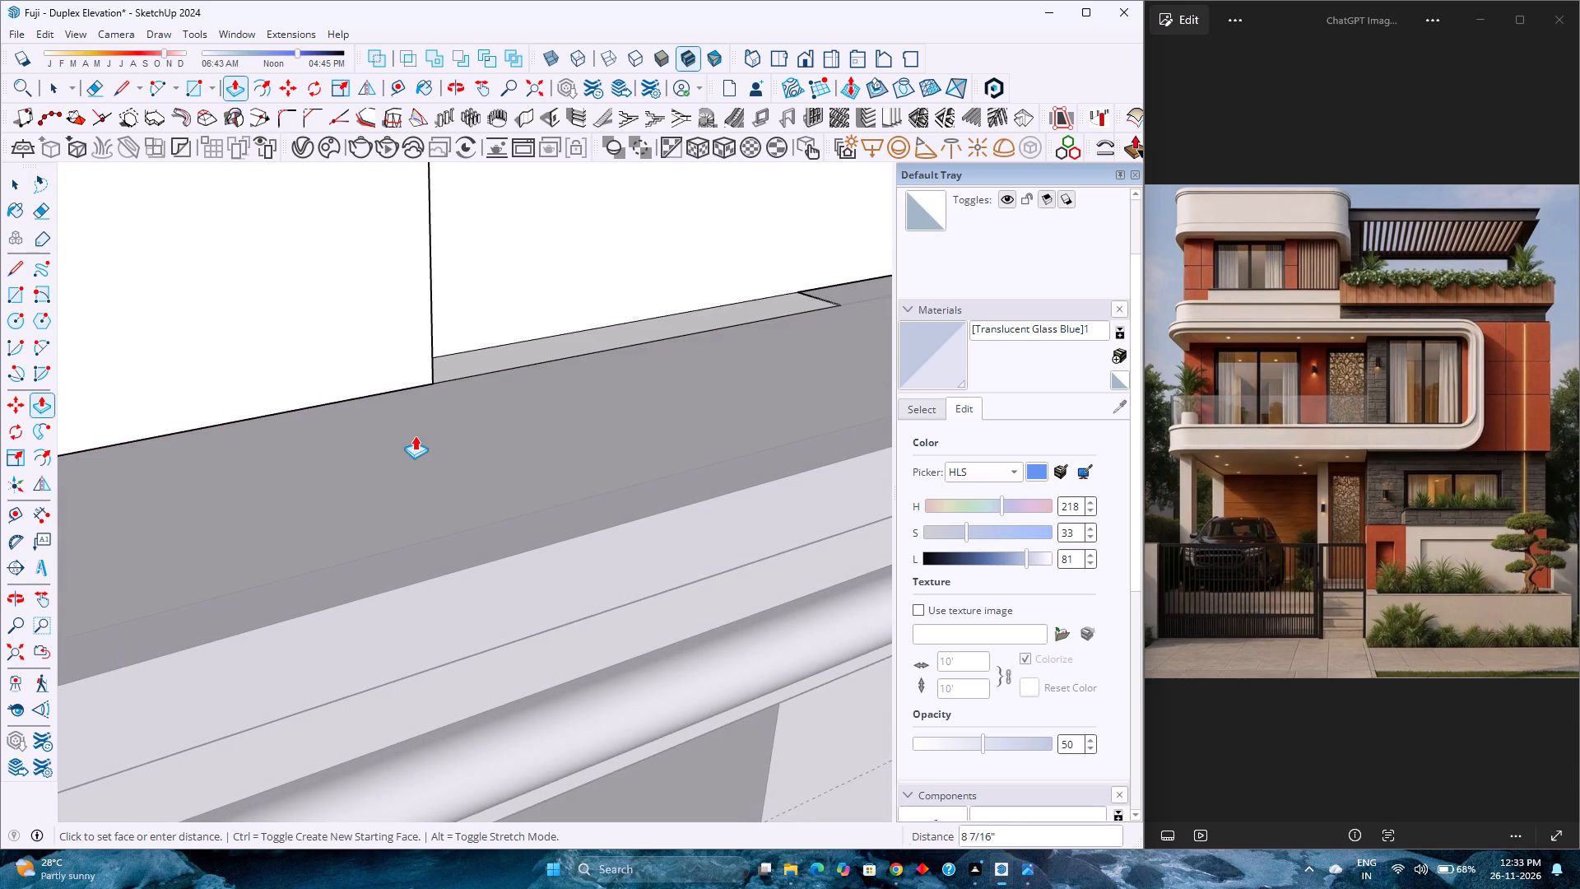
{"action": "left_click", "coordinate": [449, 382]}
Examine the strip face beside the curved frame and the adjoining walls from below and from above.
{"action": "scroll", "coordinate": [435, 403], "scroll_direction": "up", "scroll_amount": 1}
{"action": "middle_click_drag", "start_coordinate": [435, 404], "coordinate": [295, 490]}
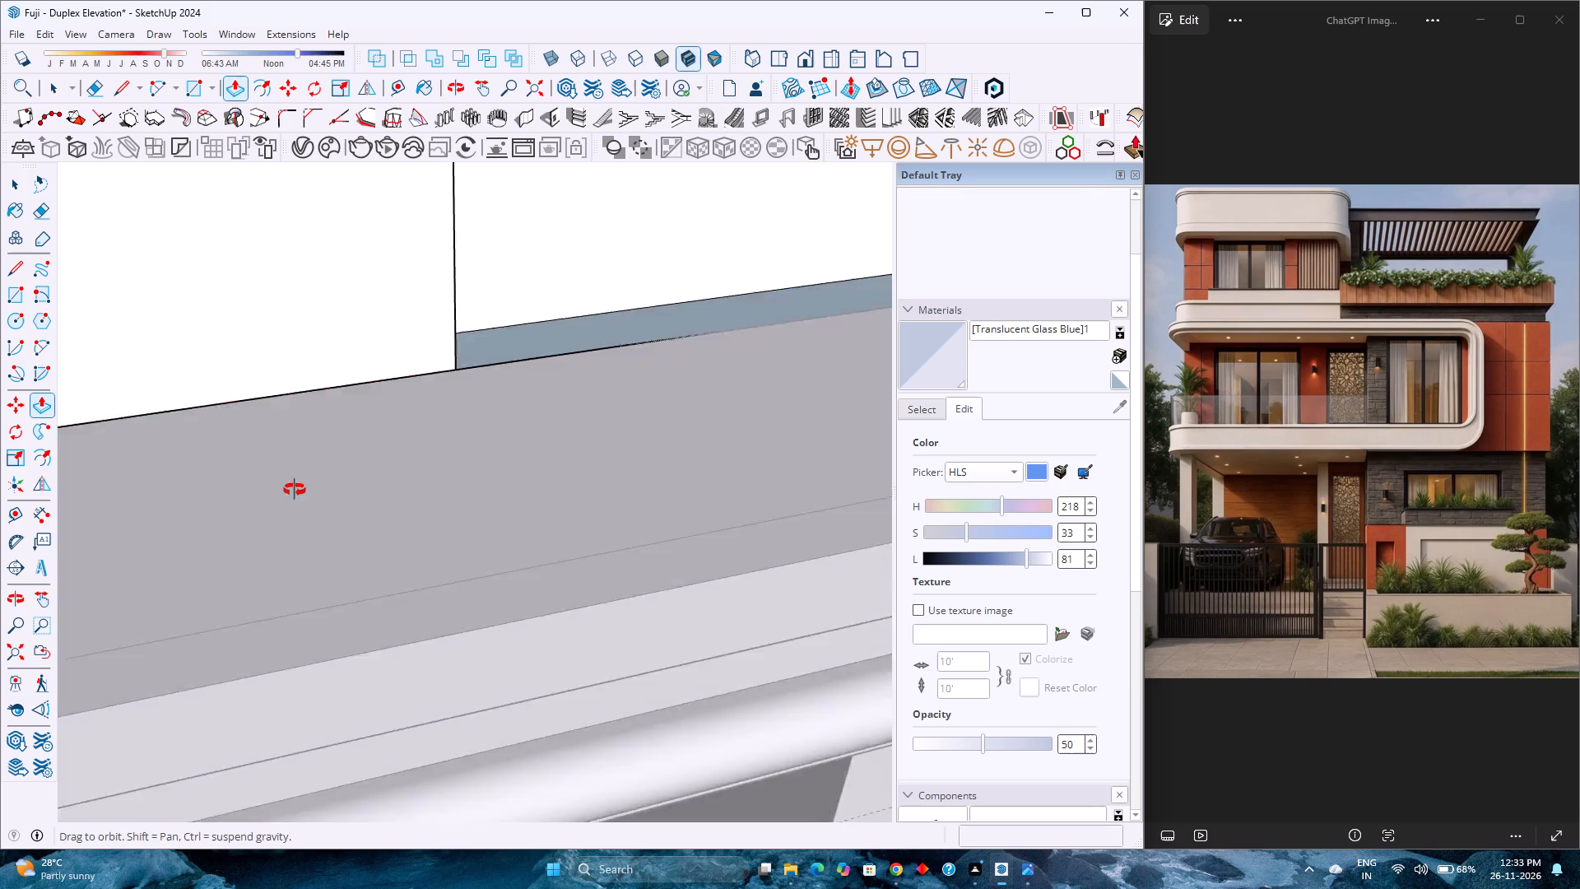
{"action": "middle_click_drag", "start_coordinate": [295, 490], "coordinate": [0, 612]}
{"action": "middle_click", "coordinate": [0, 612]}
{"action": "scroll", "coordinate": [189, 521], "scroll_direction": "down", "scroll_amount": 4}
{"action": "middle_click_drag", "start_coordinate": [587, 541], "coordinate": [258, 403]}
{"action": "middle_click", "coordinate": [258, 403]}
{"action": "scroll", "coordinate": [272, 393], "scroll_direction": "down", "scroll_amount": 3}
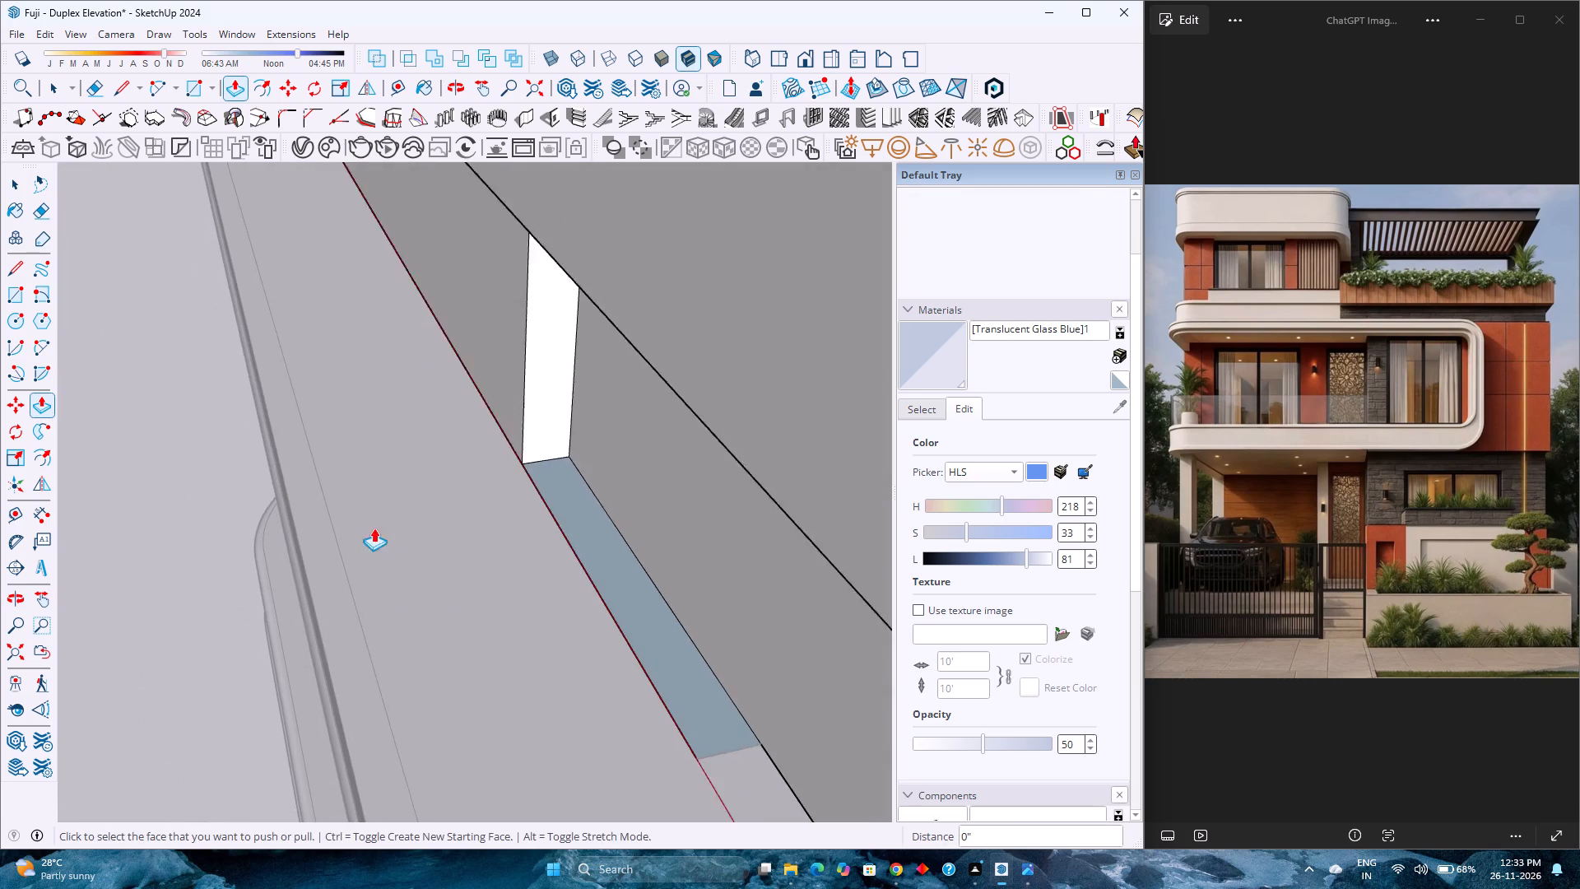
{"action": "middle_click_drag", "start_coordinate": [426, 595], "coordinate": [624, 431]}
{"action": "middle_click", "coordinate": [625, 431]}
{"action": "scroll", "coordinate": [546, 491], "scroll_direction": "down", "scroll_amount": 3}
{"action": "key", "text": "space"}
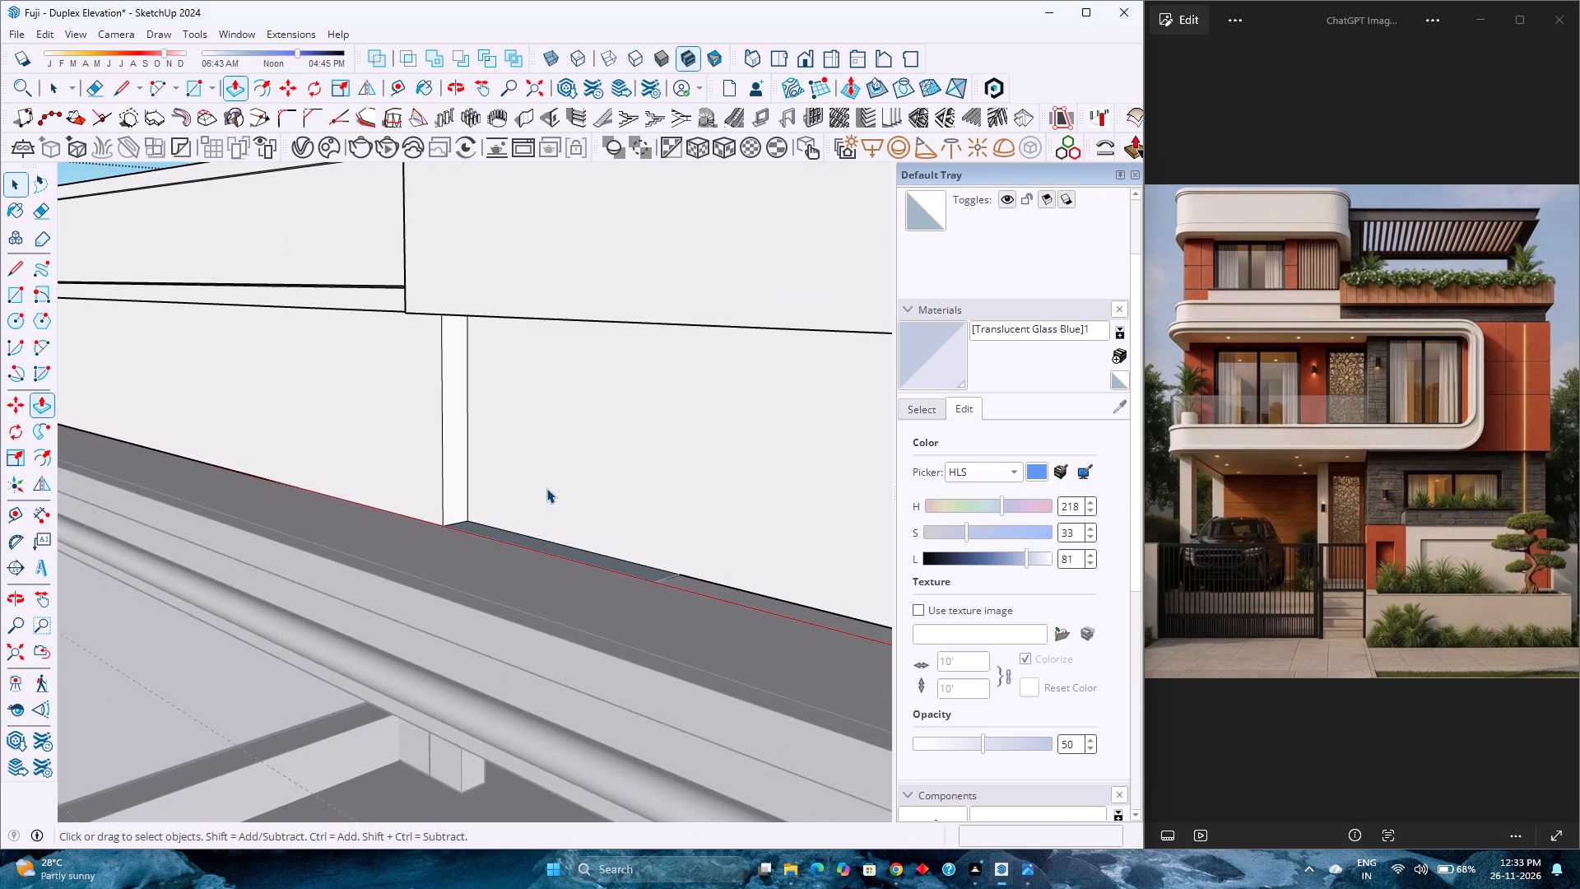
{"action": "key", "text": "Escape"}
{"action": "scroll", "coordinate": [498, 468], "scroll_direction": "down", "scroll_amount": 4}
{"action": "middle_click_drag", "start_coordinate": [339, 600], "coordinate": [753, 278]}
{"action": "middle_click", "coordinate": [753, 278]}
{"action": "middle_click_drag", "start_coordinate": [457, 542], "coordinate": [751, 337]}
{"action": "middle_click", "coordinate": [751, 337]}
{"action": "middle_click_drag", "start_coordinate": [308, 546], "coordinate": [663, 562]}
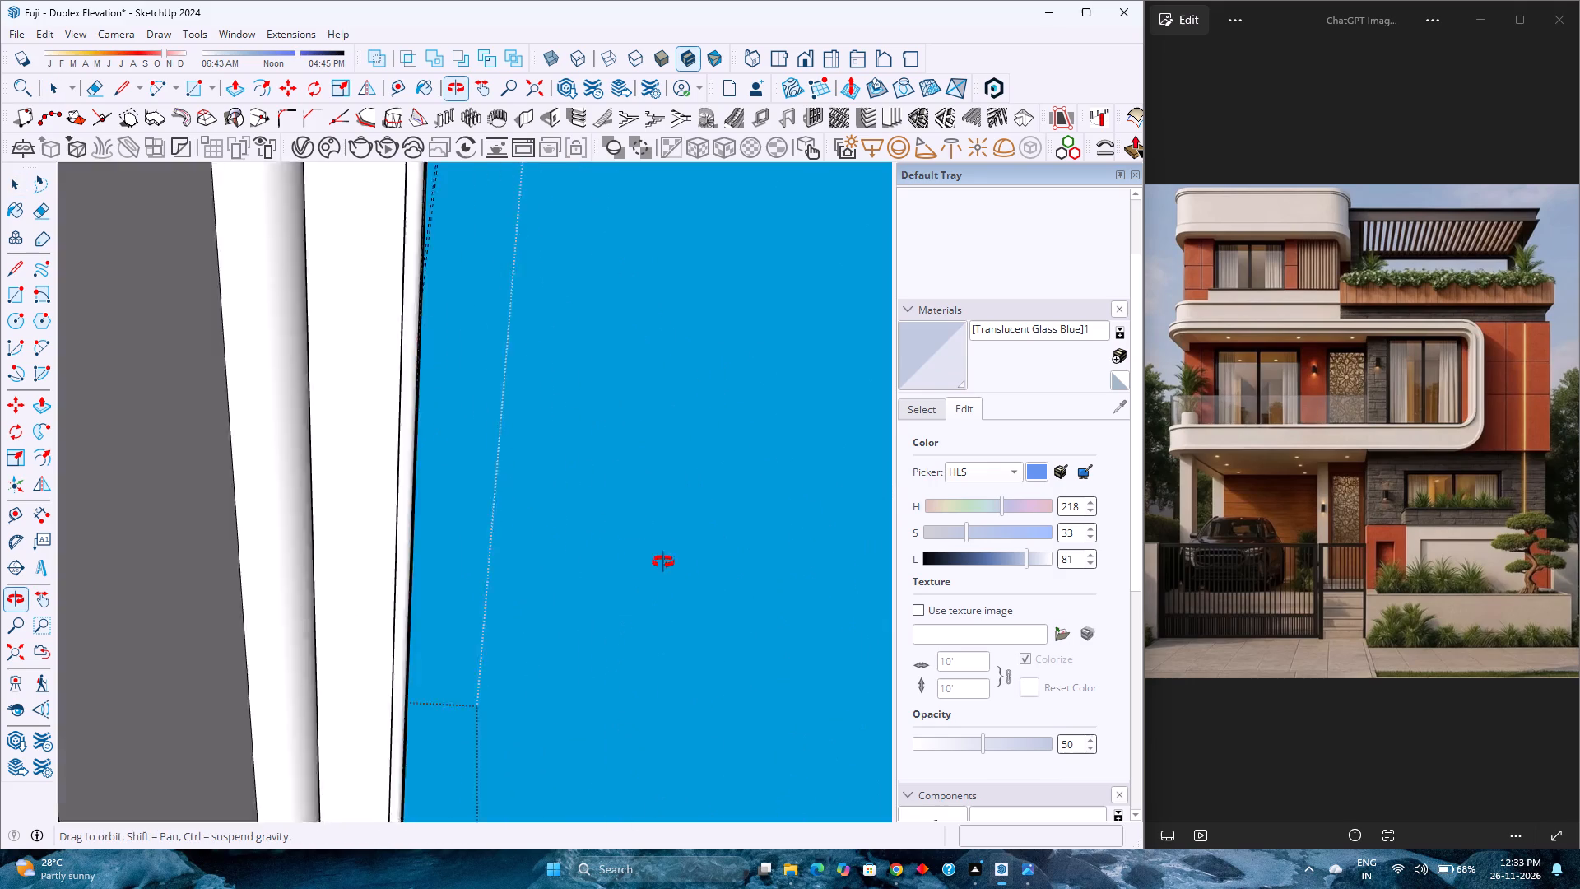
{"action": "middle_click_drag", "start_coordinate": [663, 562], "coordinate": [297, 859]}
{"action": "middle_click", "coordinate": [297, 859]}
{"action": "middle_click_drag", "start_coordinate": [475, 398], "coordinate": [252, 733]}
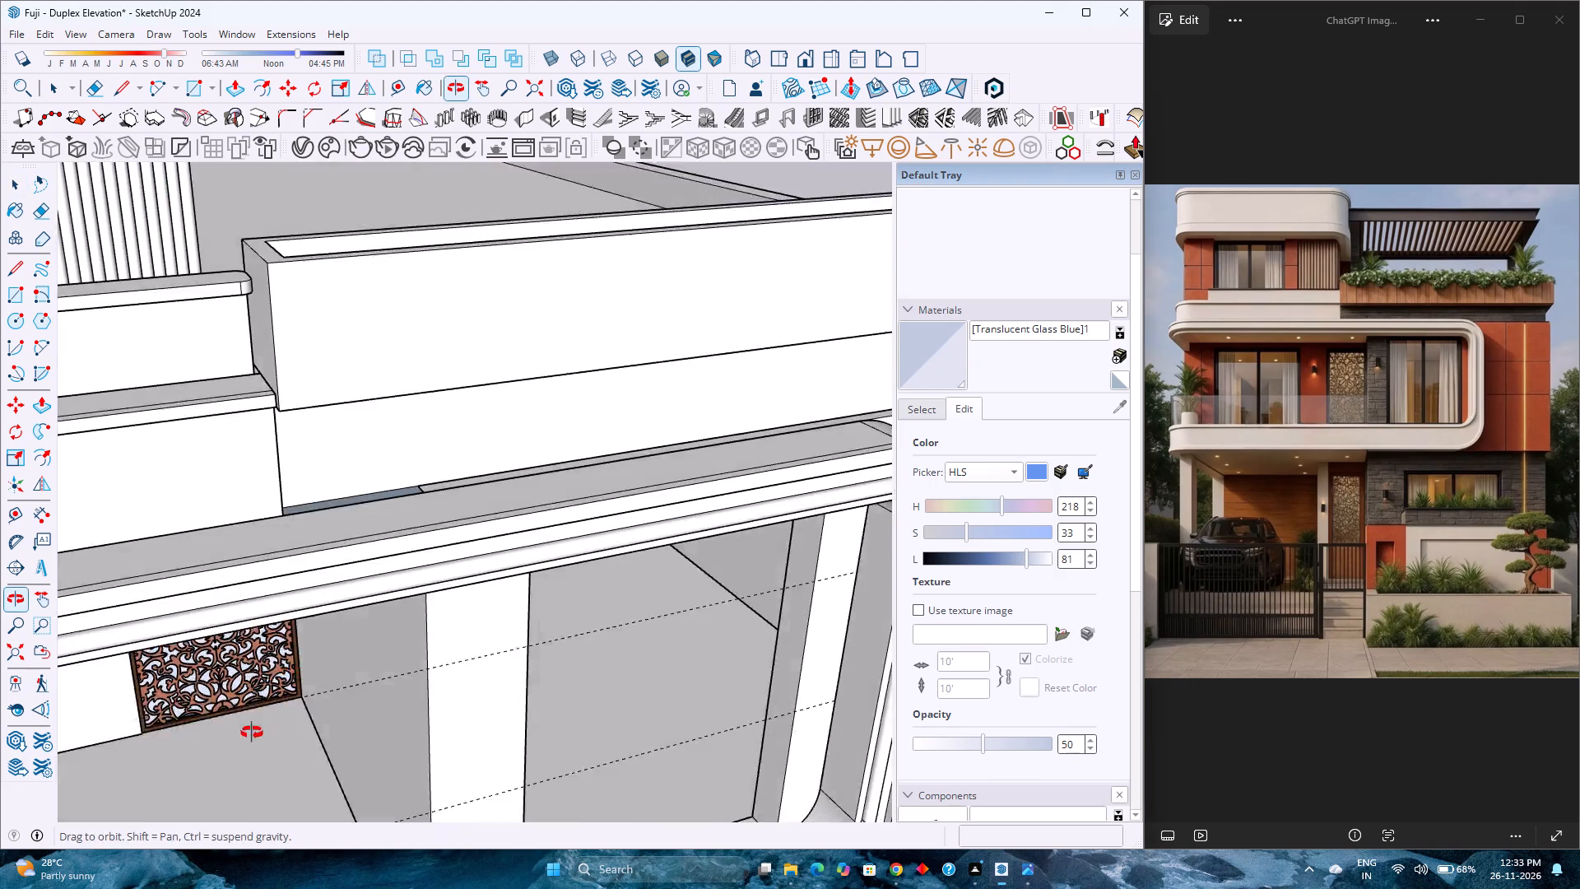
{"action": "middle_click_drag", "start_coordinate": [252, 733], "coordinate": [209, 780]}
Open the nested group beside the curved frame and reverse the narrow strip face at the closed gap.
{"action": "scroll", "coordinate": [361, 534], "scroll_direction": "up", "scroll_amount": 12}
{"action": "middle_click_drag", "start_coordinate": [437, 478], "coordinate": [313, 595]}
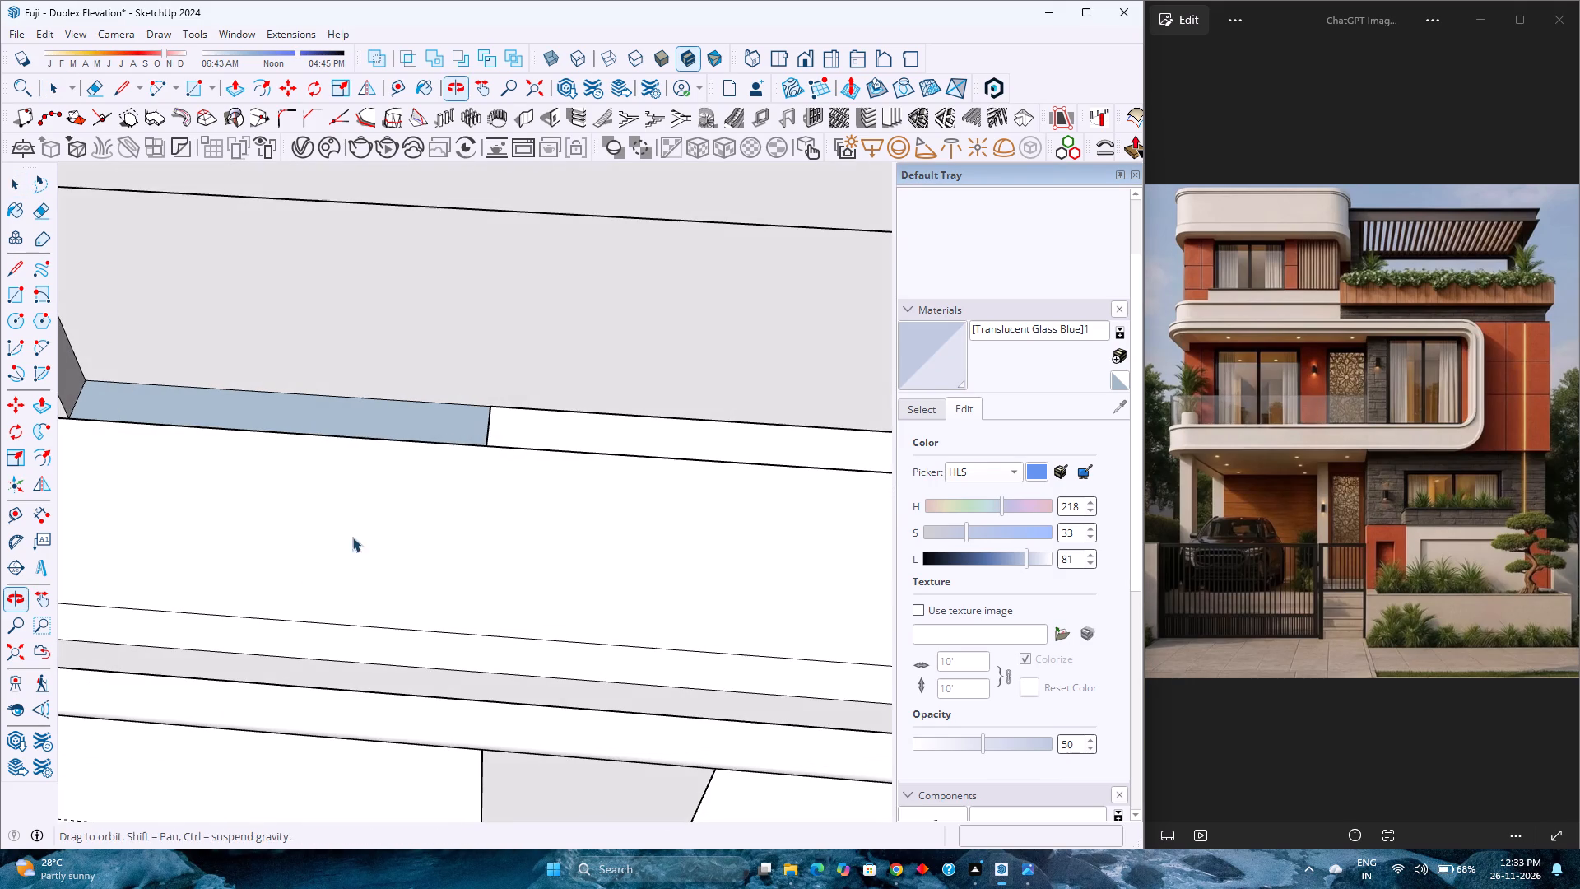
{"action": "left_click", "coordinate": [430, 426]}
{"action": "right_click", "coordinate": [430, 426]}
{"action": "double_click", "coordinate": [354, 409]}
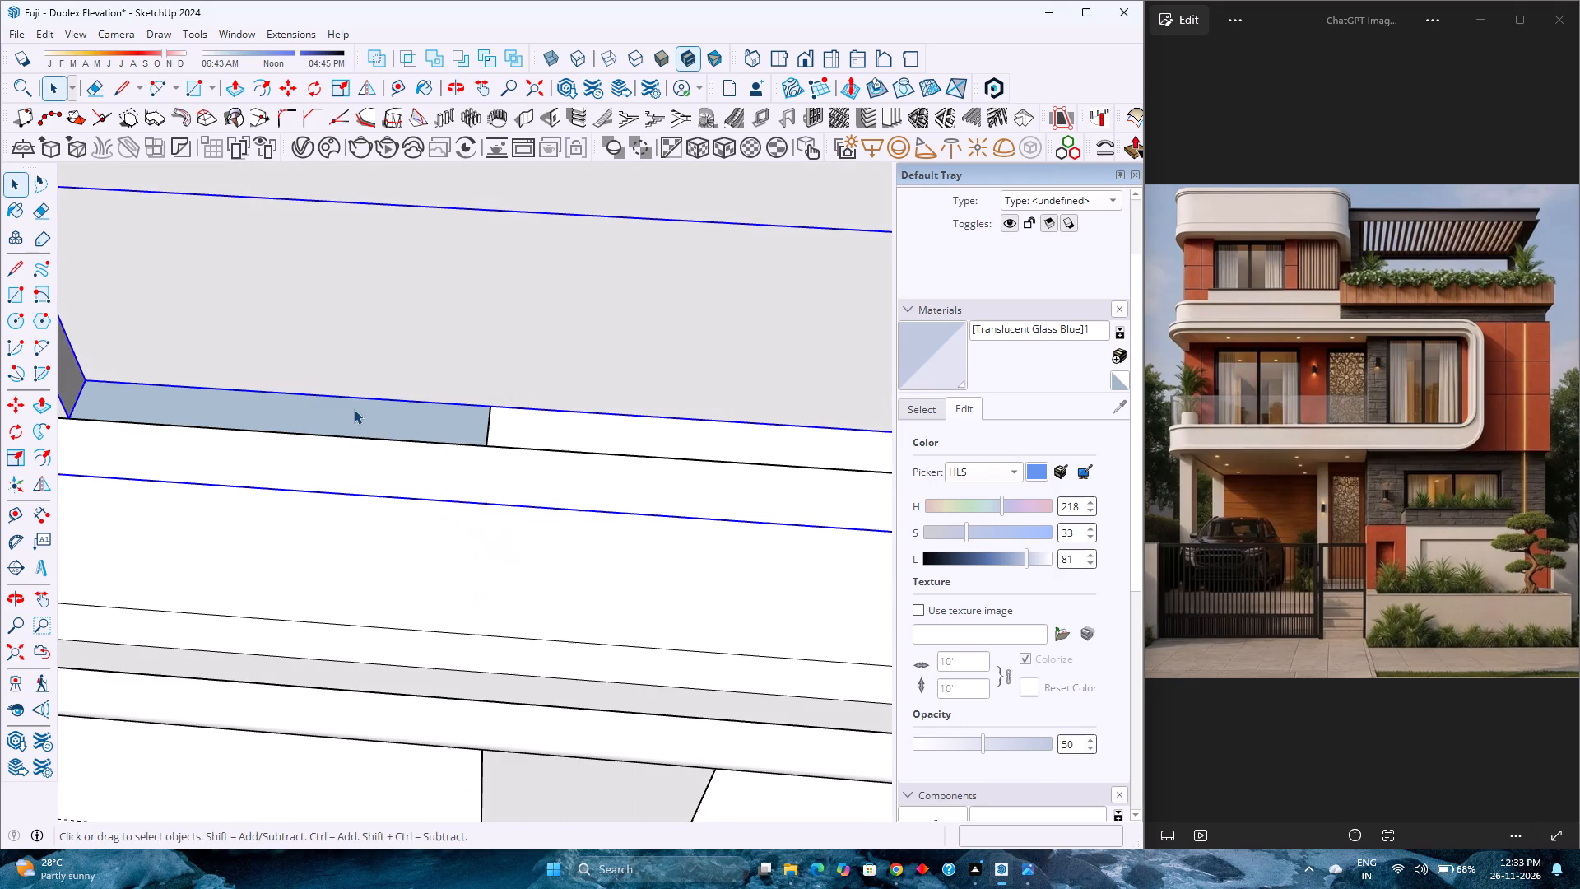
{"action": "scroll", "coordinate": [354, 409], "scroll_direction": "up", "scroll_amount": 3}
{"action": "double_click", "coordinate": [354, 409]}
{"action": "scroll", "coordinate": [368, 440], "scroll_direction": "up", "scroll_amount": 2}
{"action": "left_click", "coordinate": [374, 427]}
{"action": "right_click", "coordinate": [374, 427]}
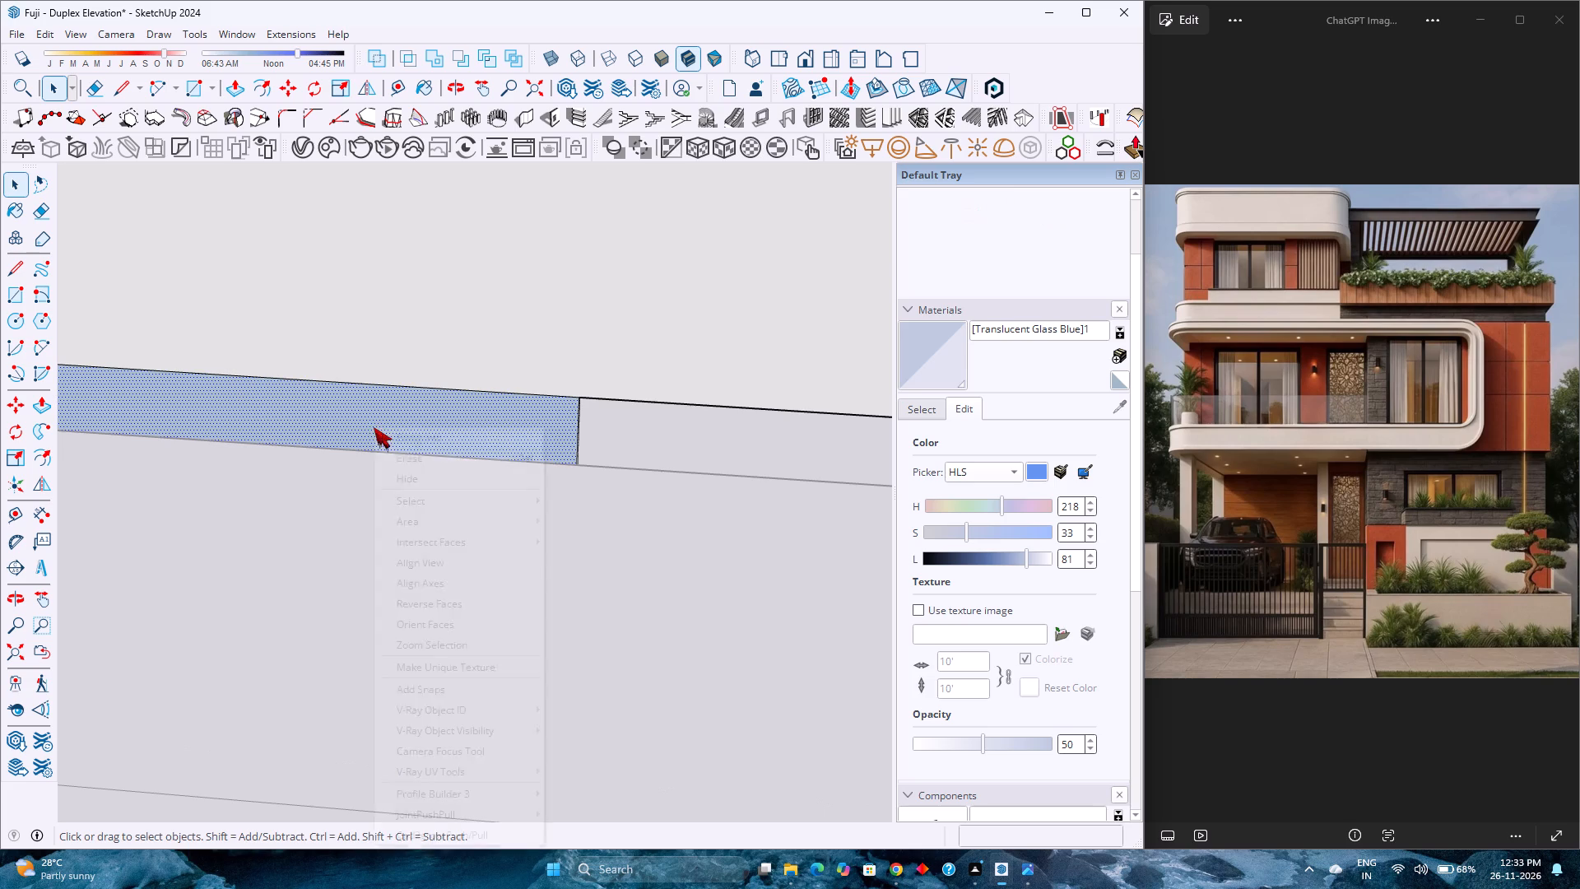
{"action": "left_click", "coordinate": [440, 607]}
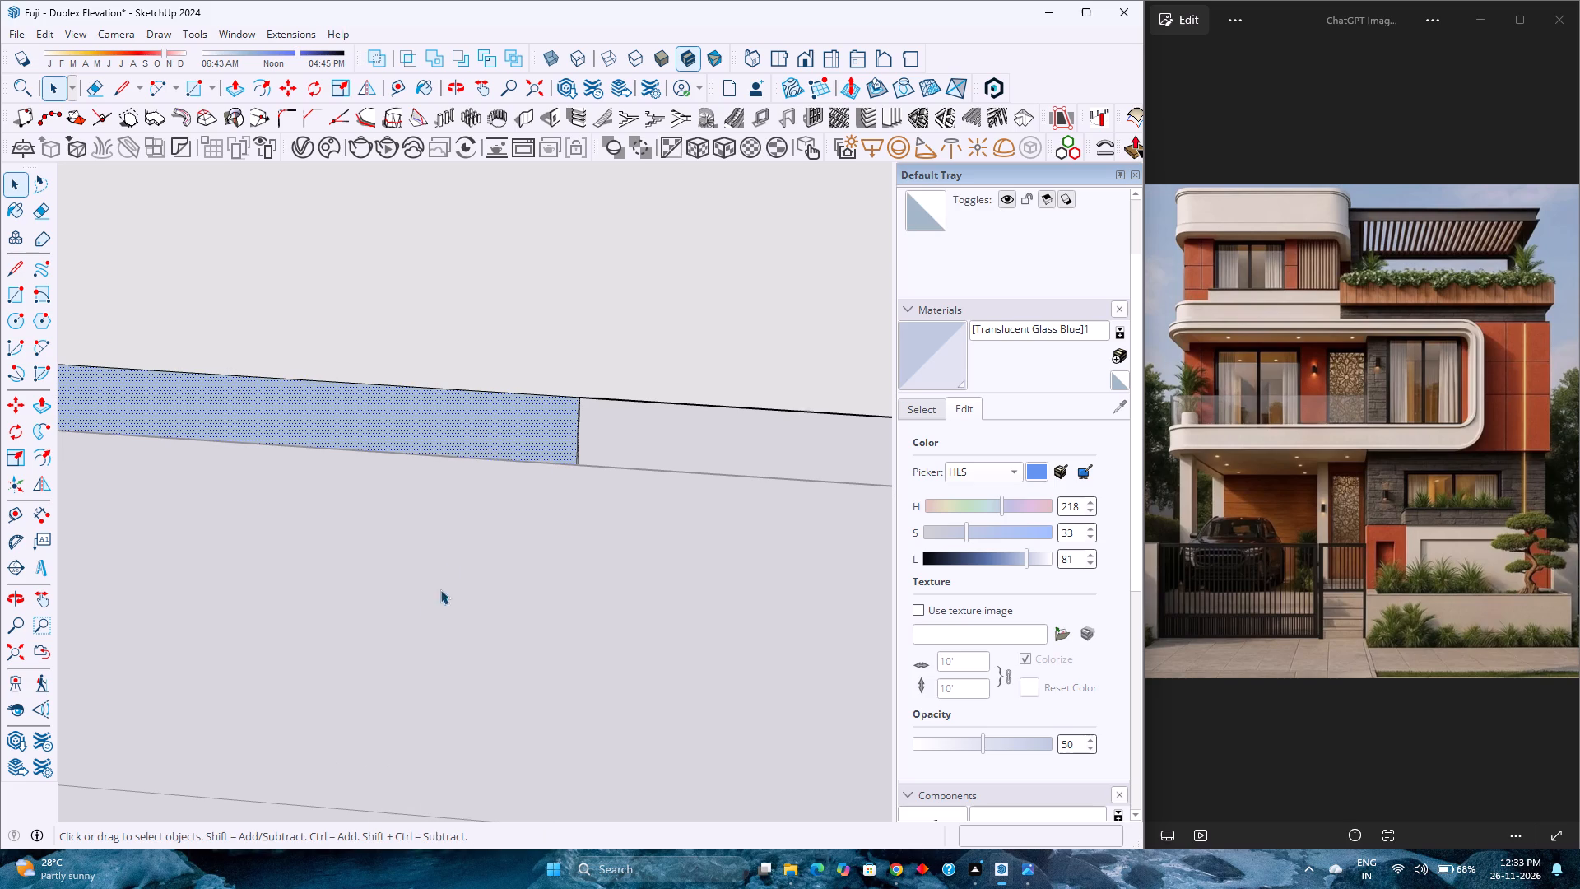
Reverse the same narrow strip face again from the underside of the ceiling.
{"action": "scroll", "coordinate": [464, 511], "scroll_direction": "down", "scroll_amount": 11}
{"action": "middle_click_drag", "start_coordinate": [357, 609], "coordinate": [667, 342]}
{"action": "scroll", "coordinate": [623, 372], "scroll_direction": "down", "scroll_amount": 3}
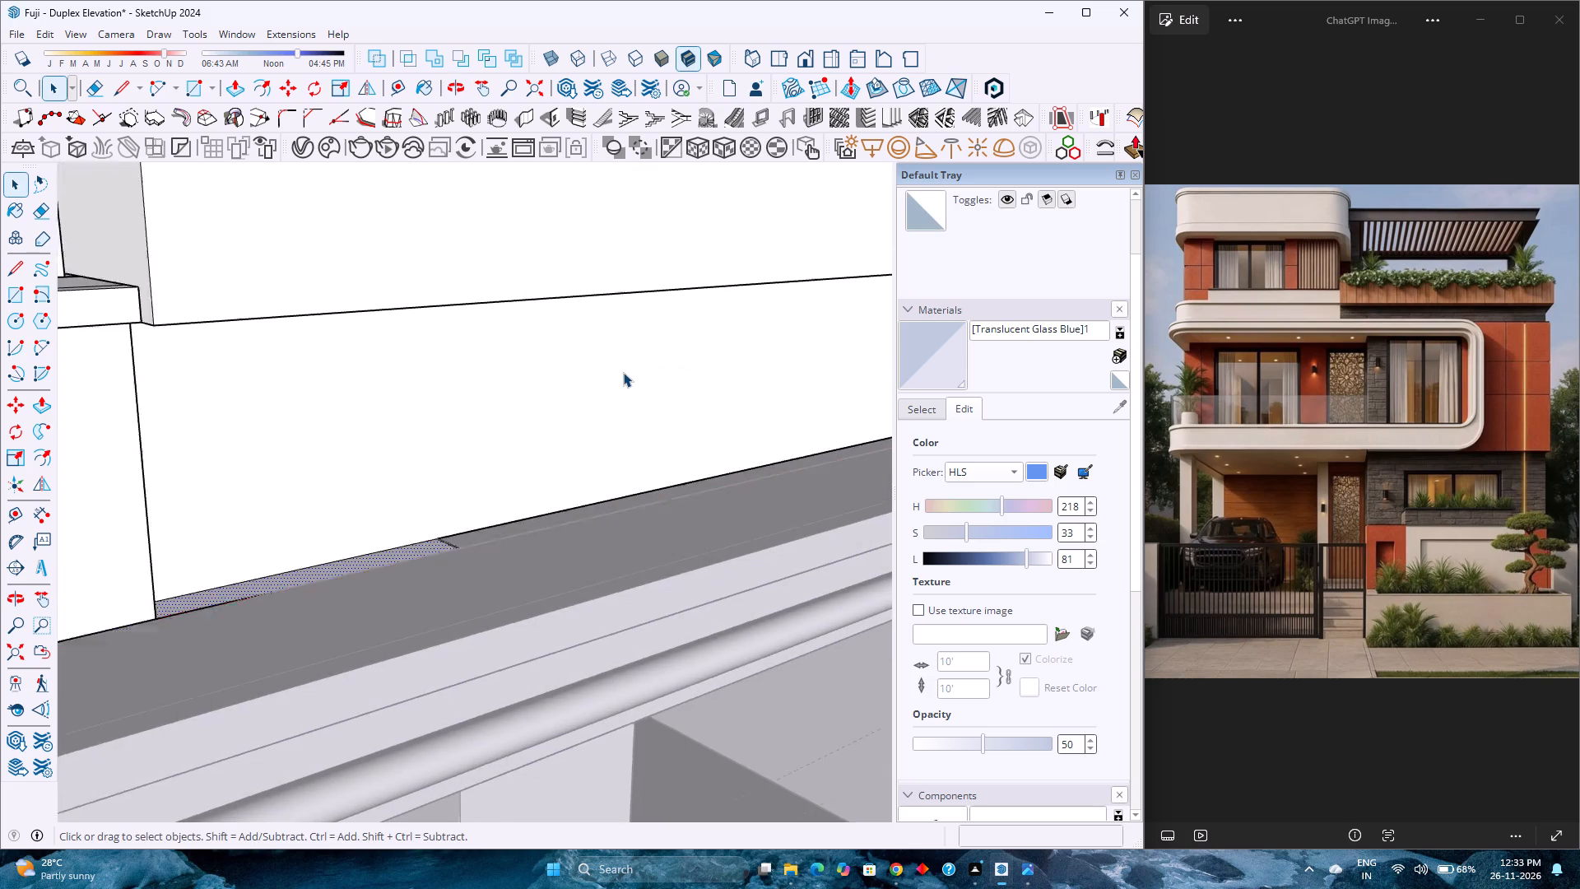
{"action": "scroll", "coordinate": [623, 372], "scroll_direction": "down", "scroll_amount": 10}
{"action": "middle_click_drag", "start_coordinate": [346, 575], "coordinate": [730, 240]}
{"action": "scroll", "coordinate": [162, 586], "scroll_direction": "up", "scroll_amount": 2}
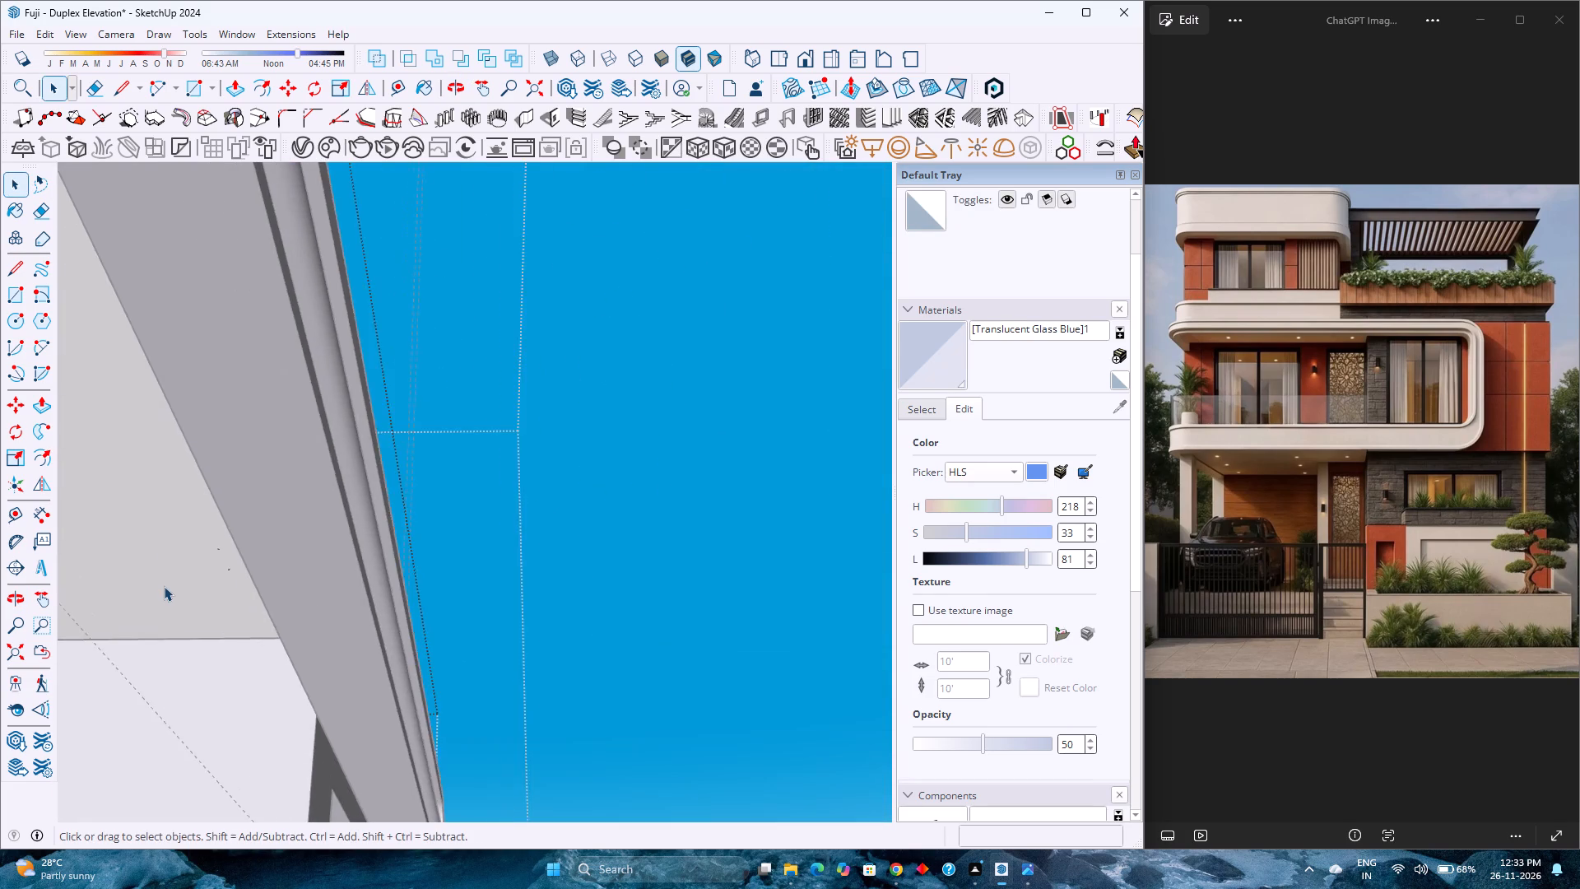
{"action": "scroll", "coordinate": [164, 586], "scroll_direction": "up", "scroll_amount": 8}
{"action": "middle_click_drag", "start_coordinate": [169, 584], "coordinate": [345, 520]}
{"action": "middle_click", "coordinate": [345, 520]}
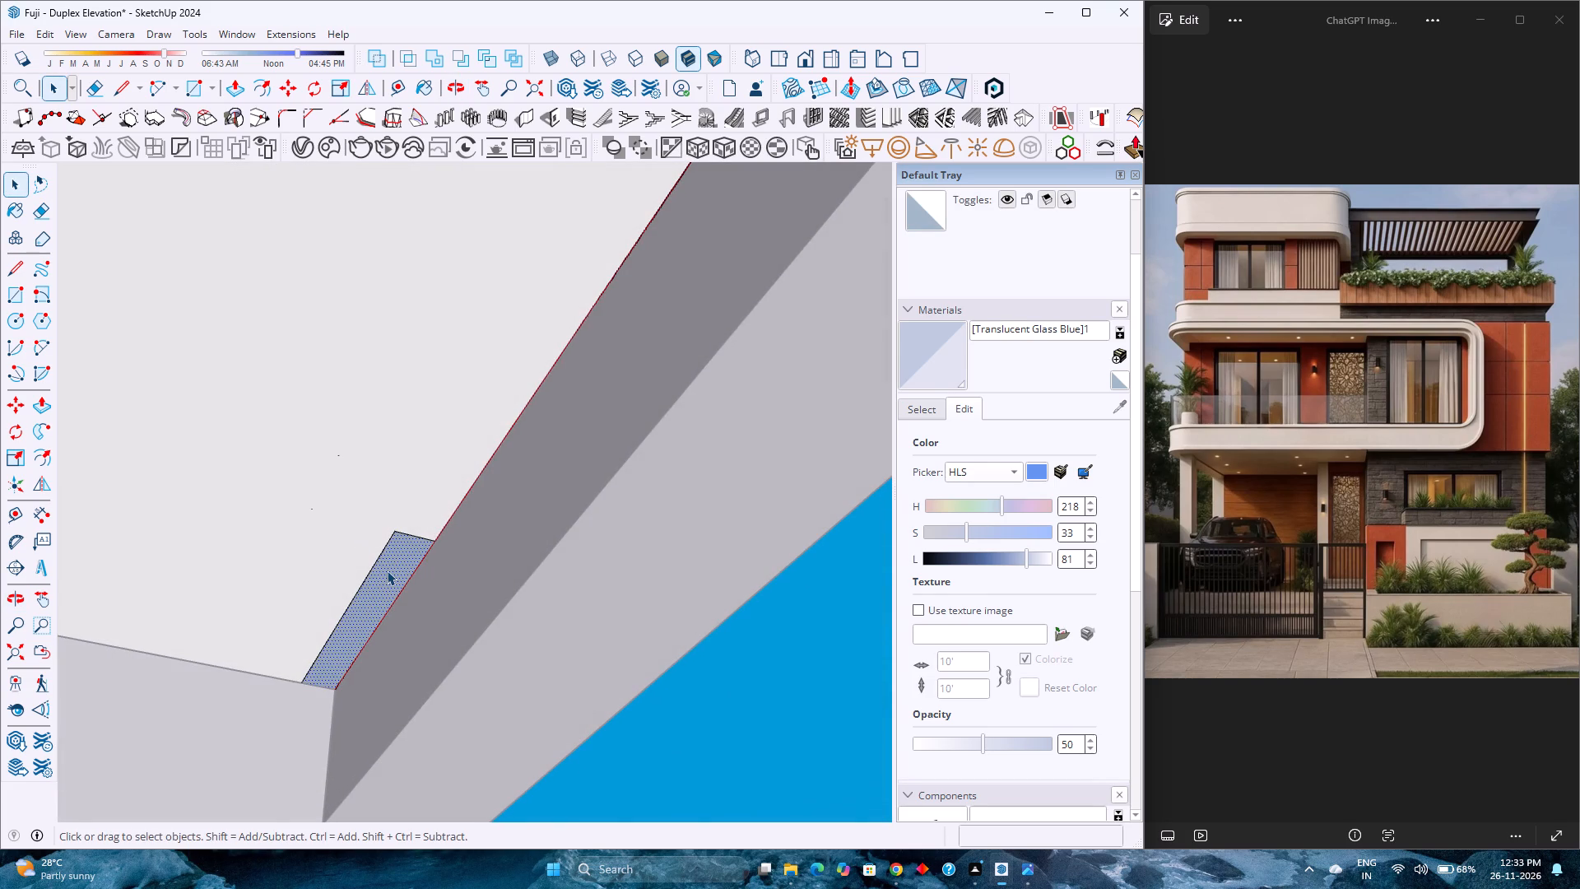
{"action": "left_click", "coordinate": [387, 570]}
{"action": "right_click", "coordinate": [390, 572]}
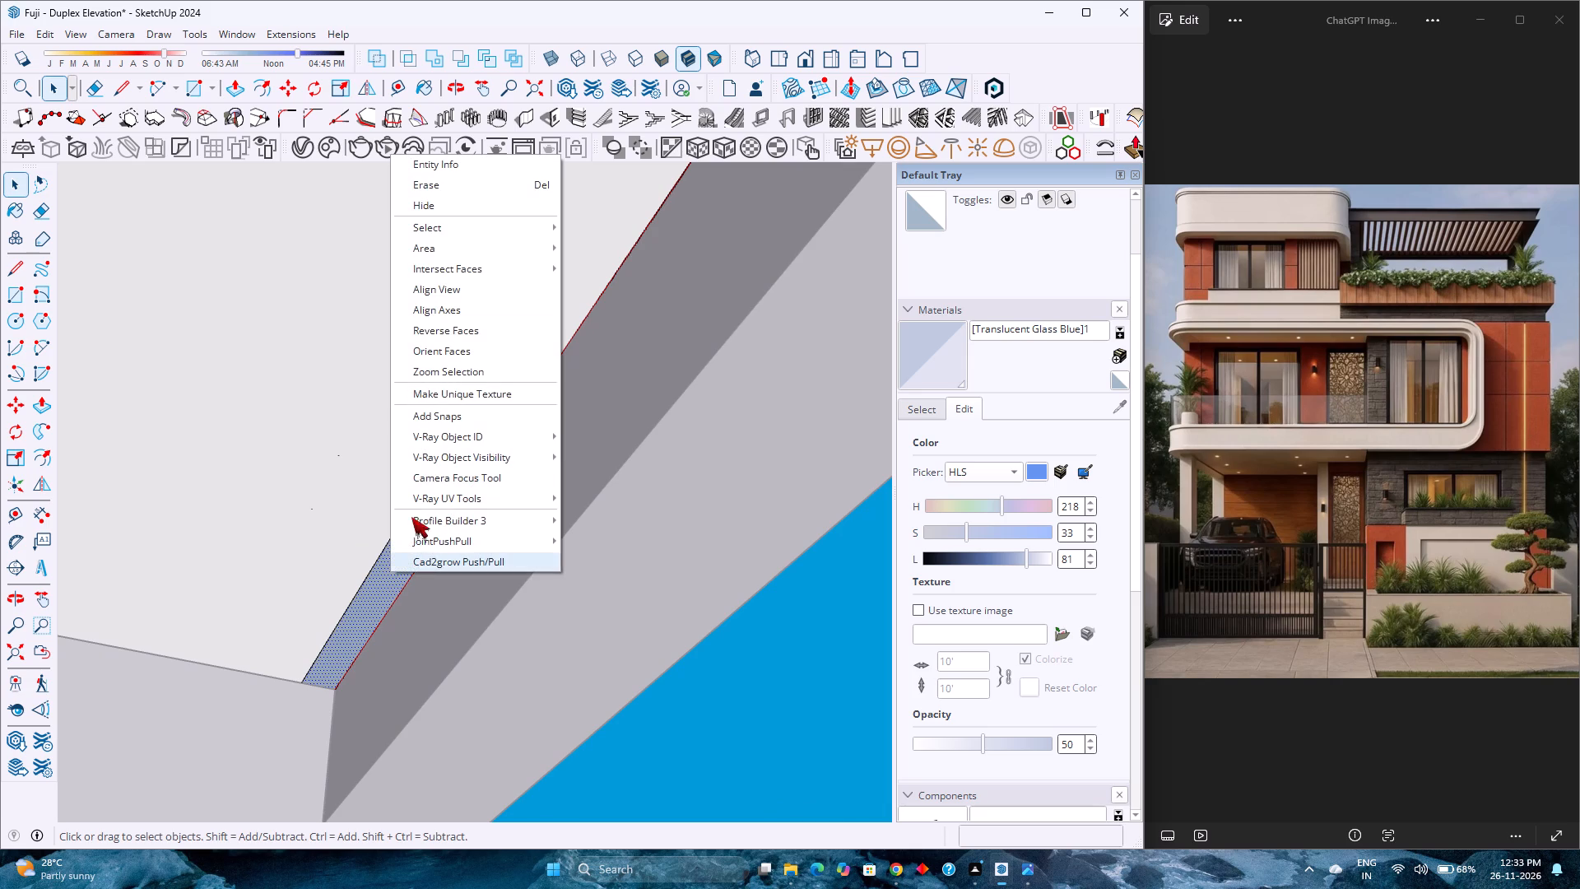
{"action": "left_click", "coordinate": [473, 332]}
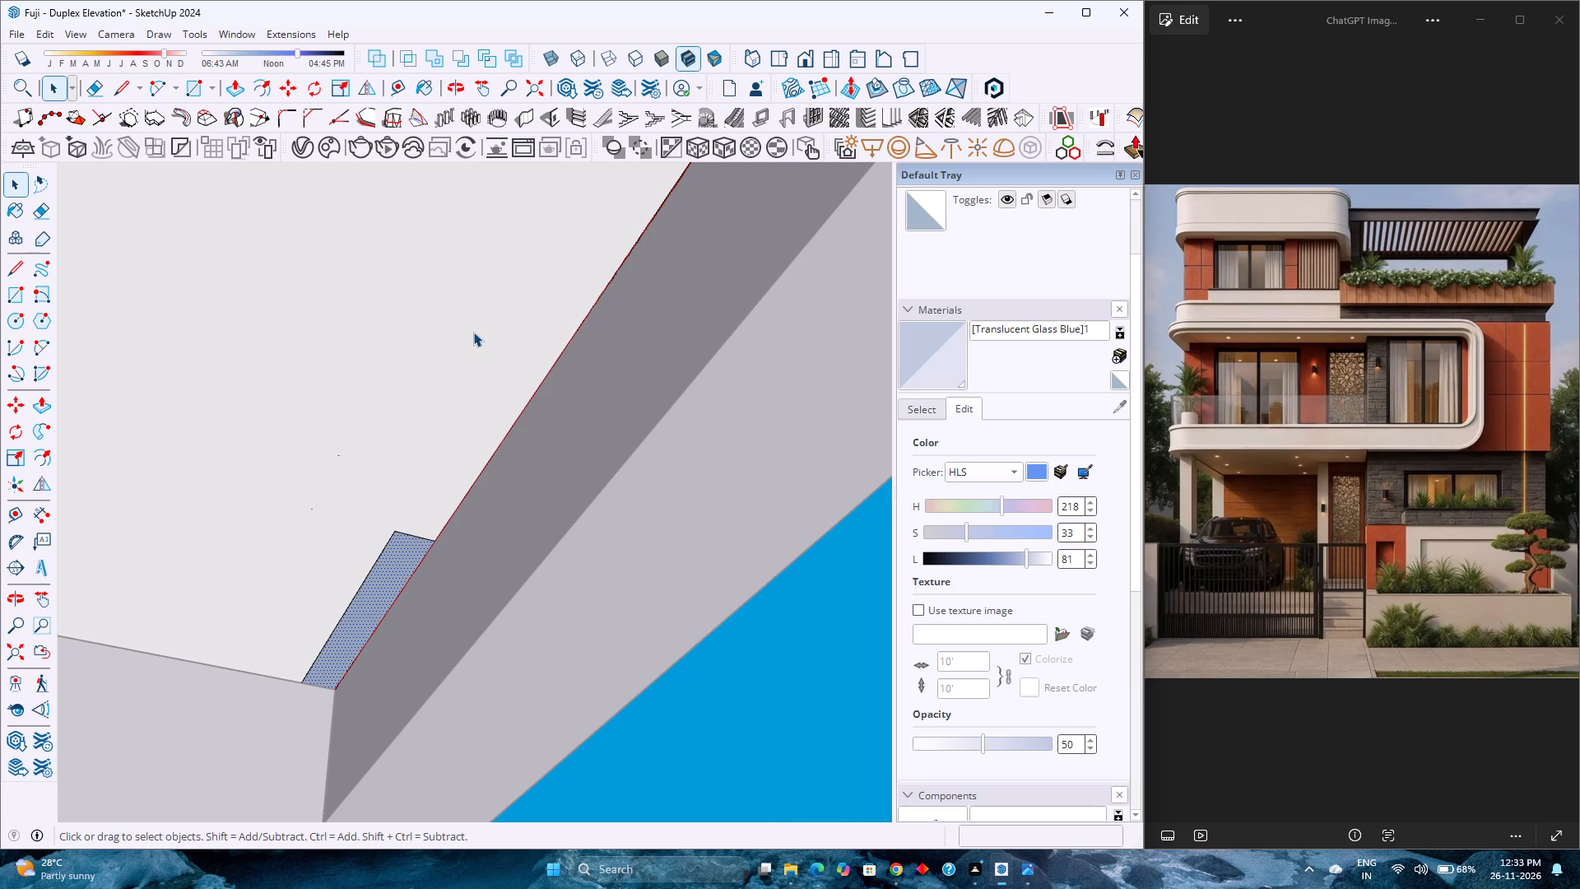
Delete the strip's short end edge and its long inner edge on the ceiling underside.
{"action": "left_click", "coordinate": [418, 537]}
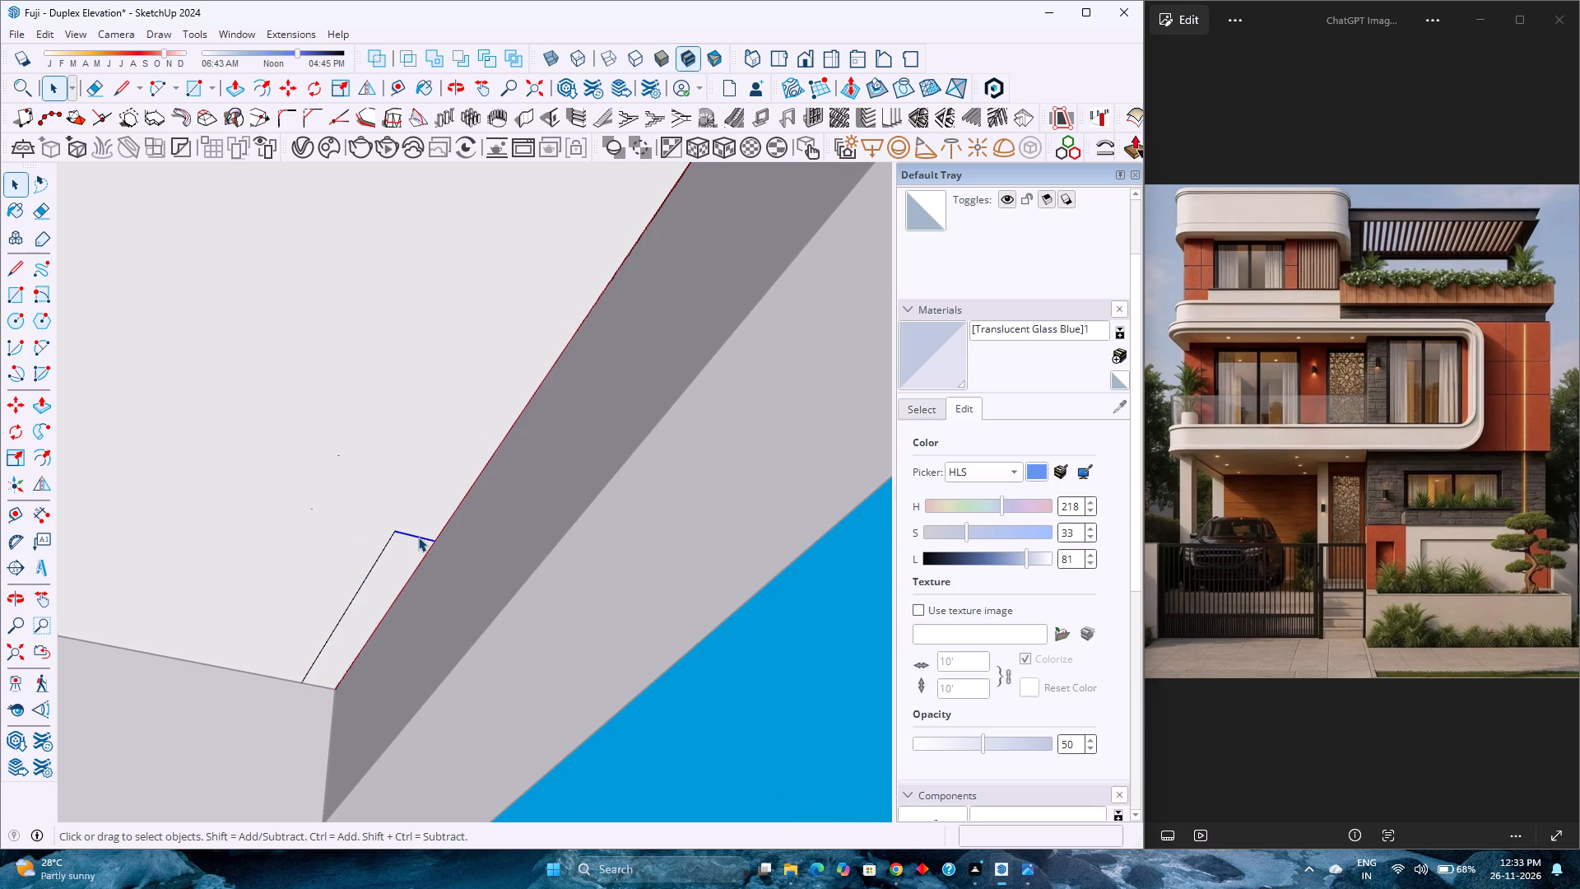
{"action": "key", "text": "Delete"}
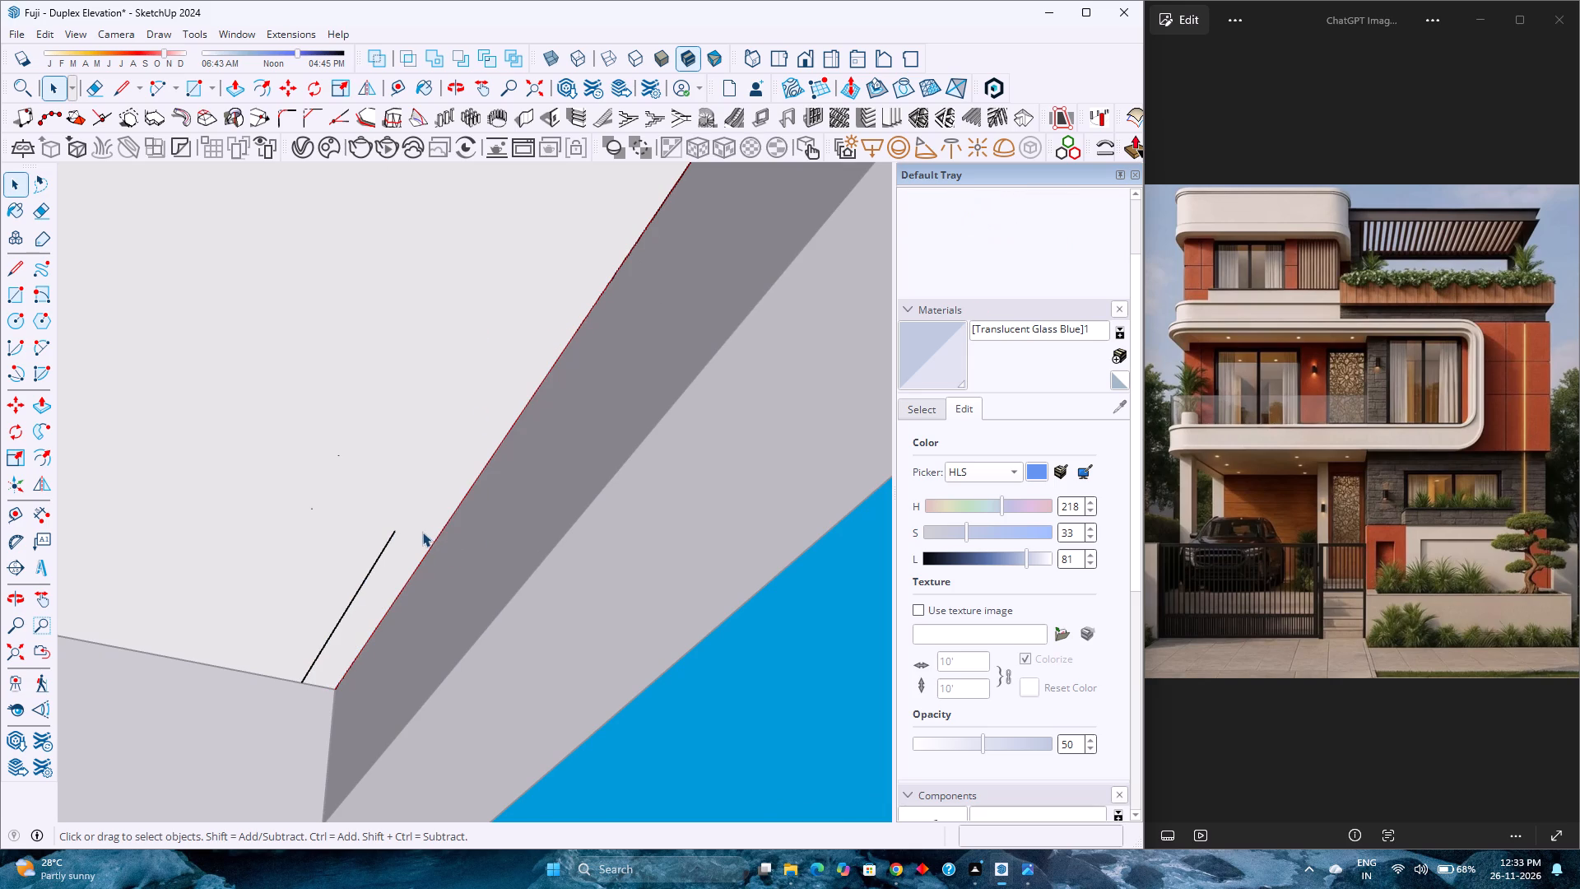
{"action": "left_click", "coordinate": [385, 546]}
{"action": "key", "text": "Delete"}
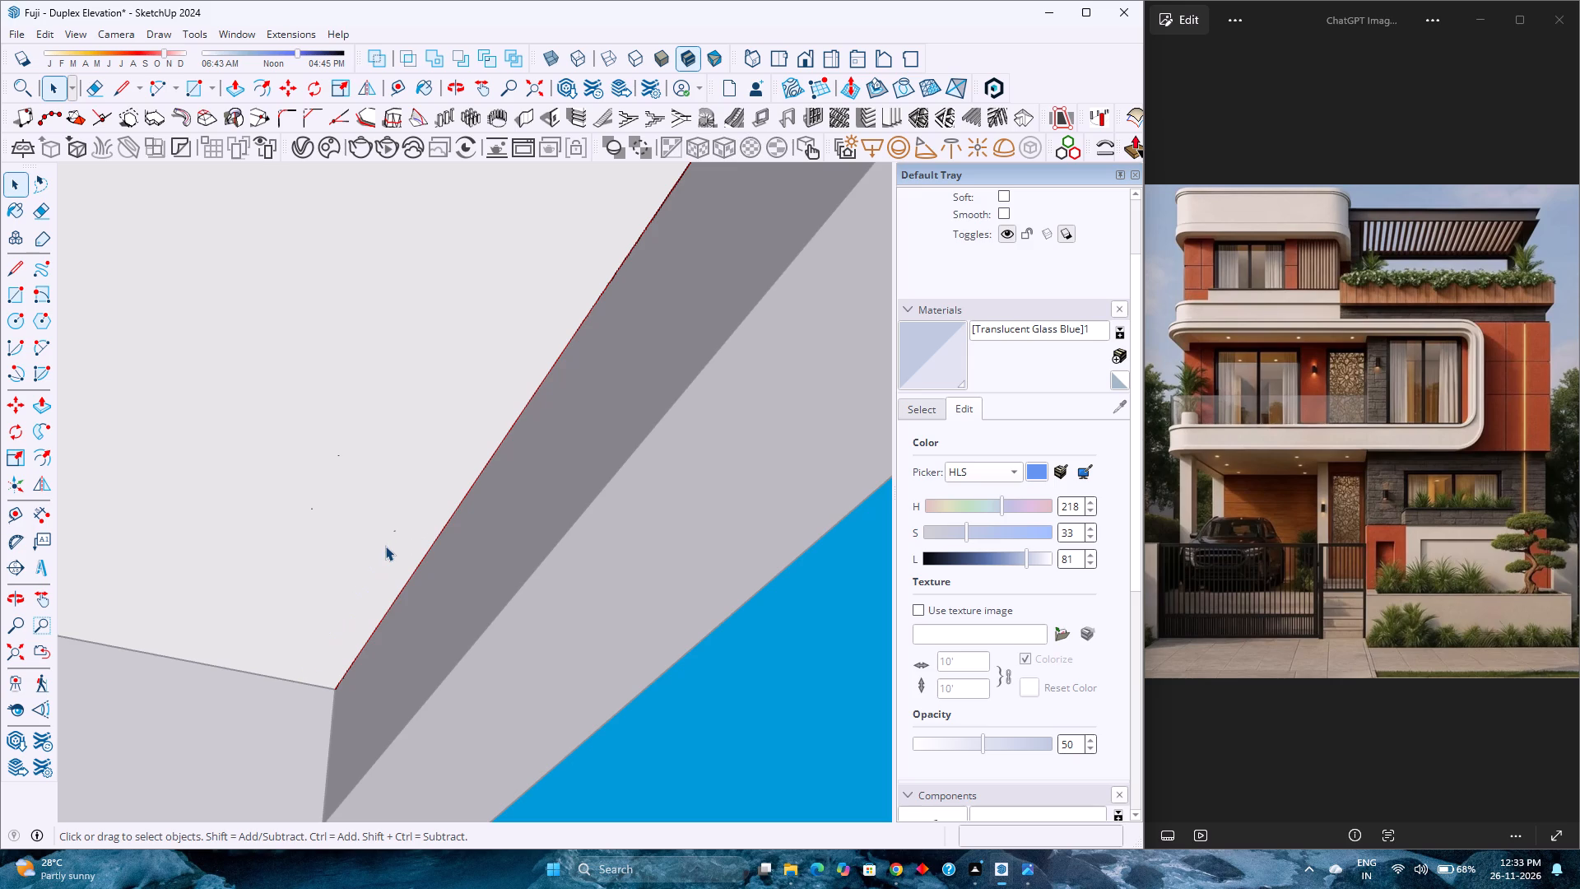
Hide the large ceiling face and delete the leftover vertical edge nearest the curved frame behind it.
{"action": "left_click", "coordinate": [385, 547]}
{"action": "right_click_drag", "start_coordinate": [399, 552], "coordinate": [388, 557]}
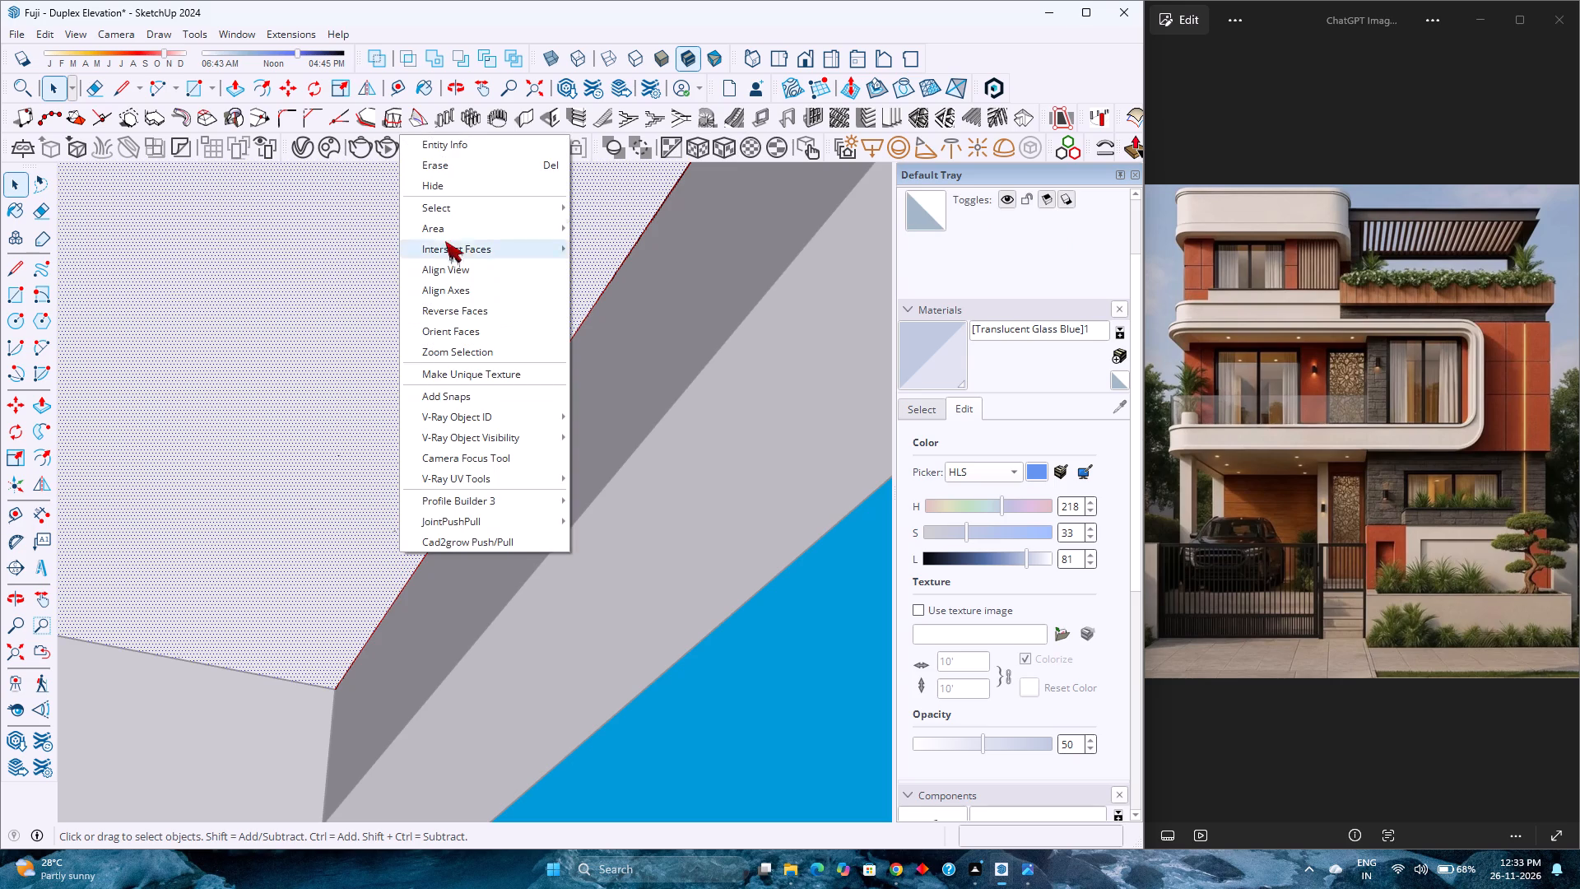
{"action": "left_click", "coordinate": [484, 183]}
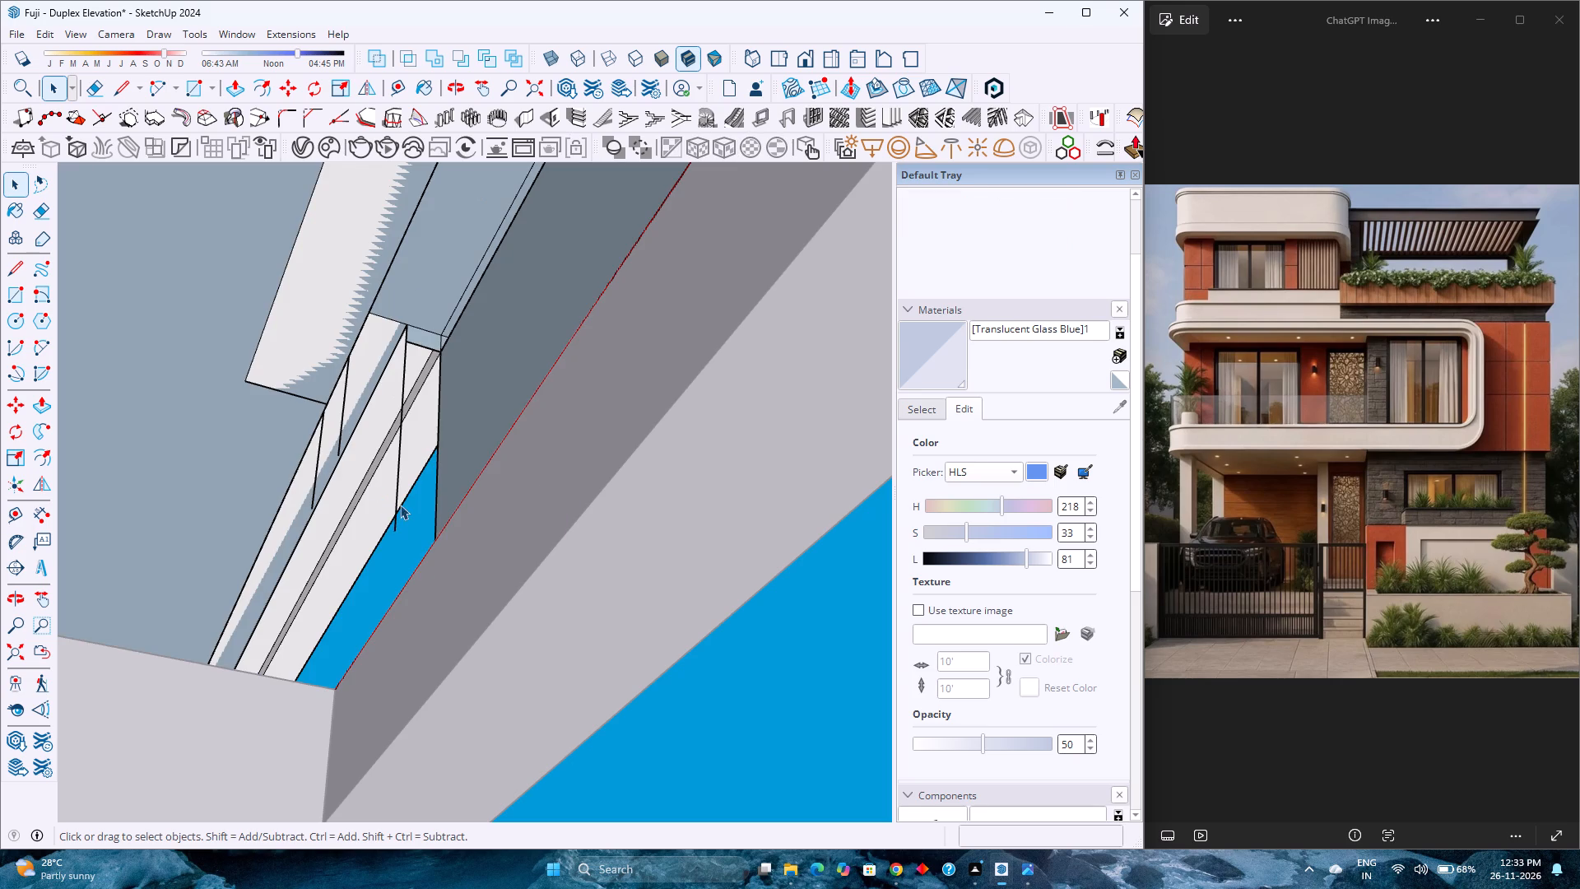
{"action": "left_click", "coordinate": [397, 508]}
{"action": "key", "text": "Delete"}
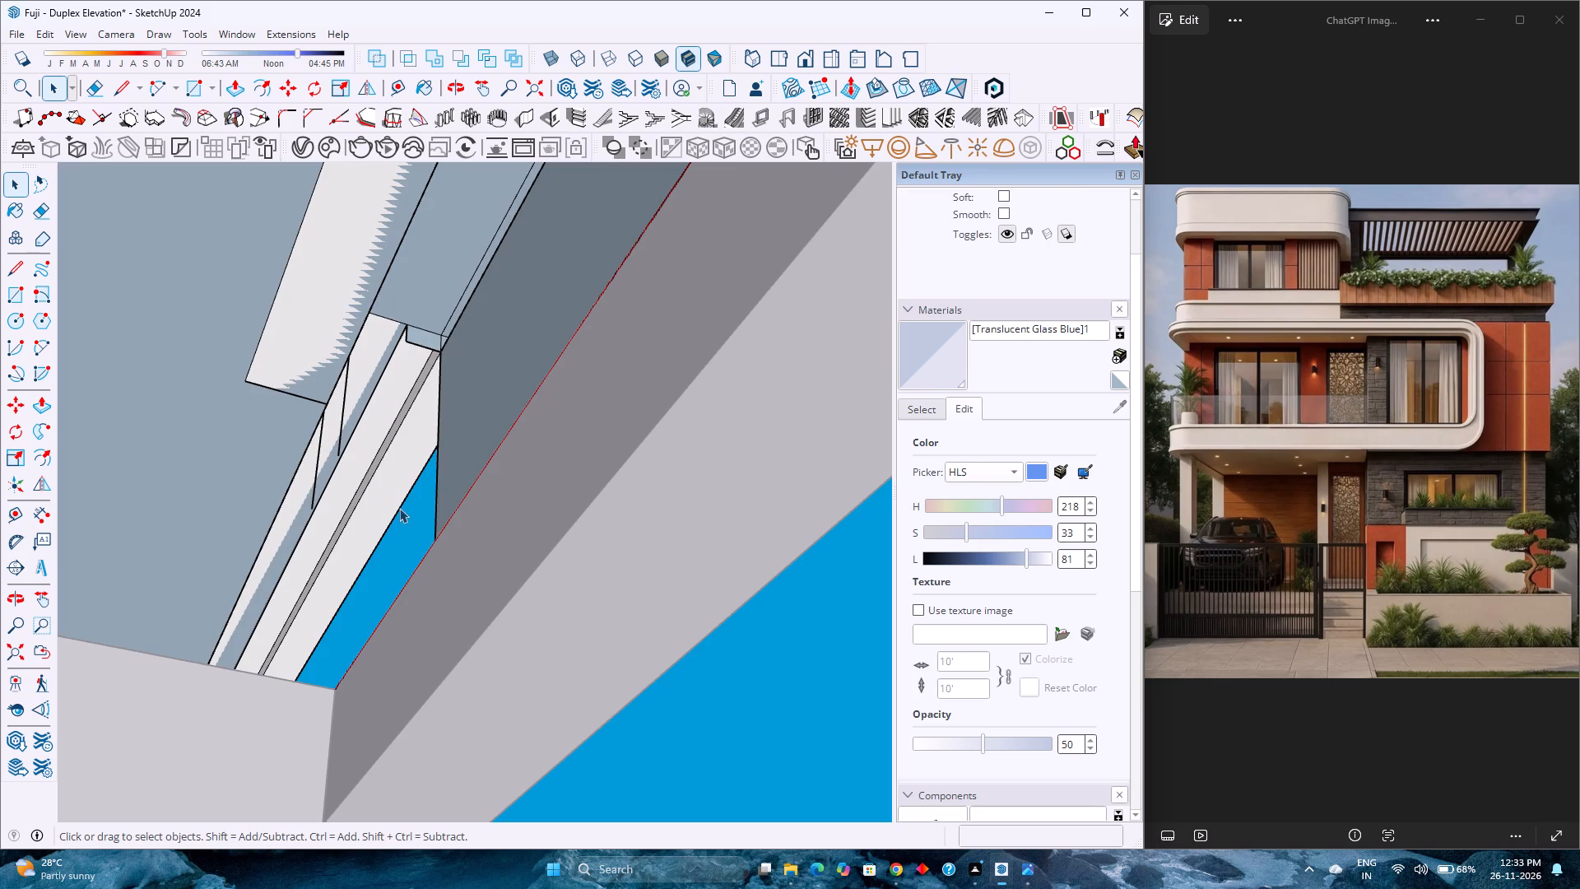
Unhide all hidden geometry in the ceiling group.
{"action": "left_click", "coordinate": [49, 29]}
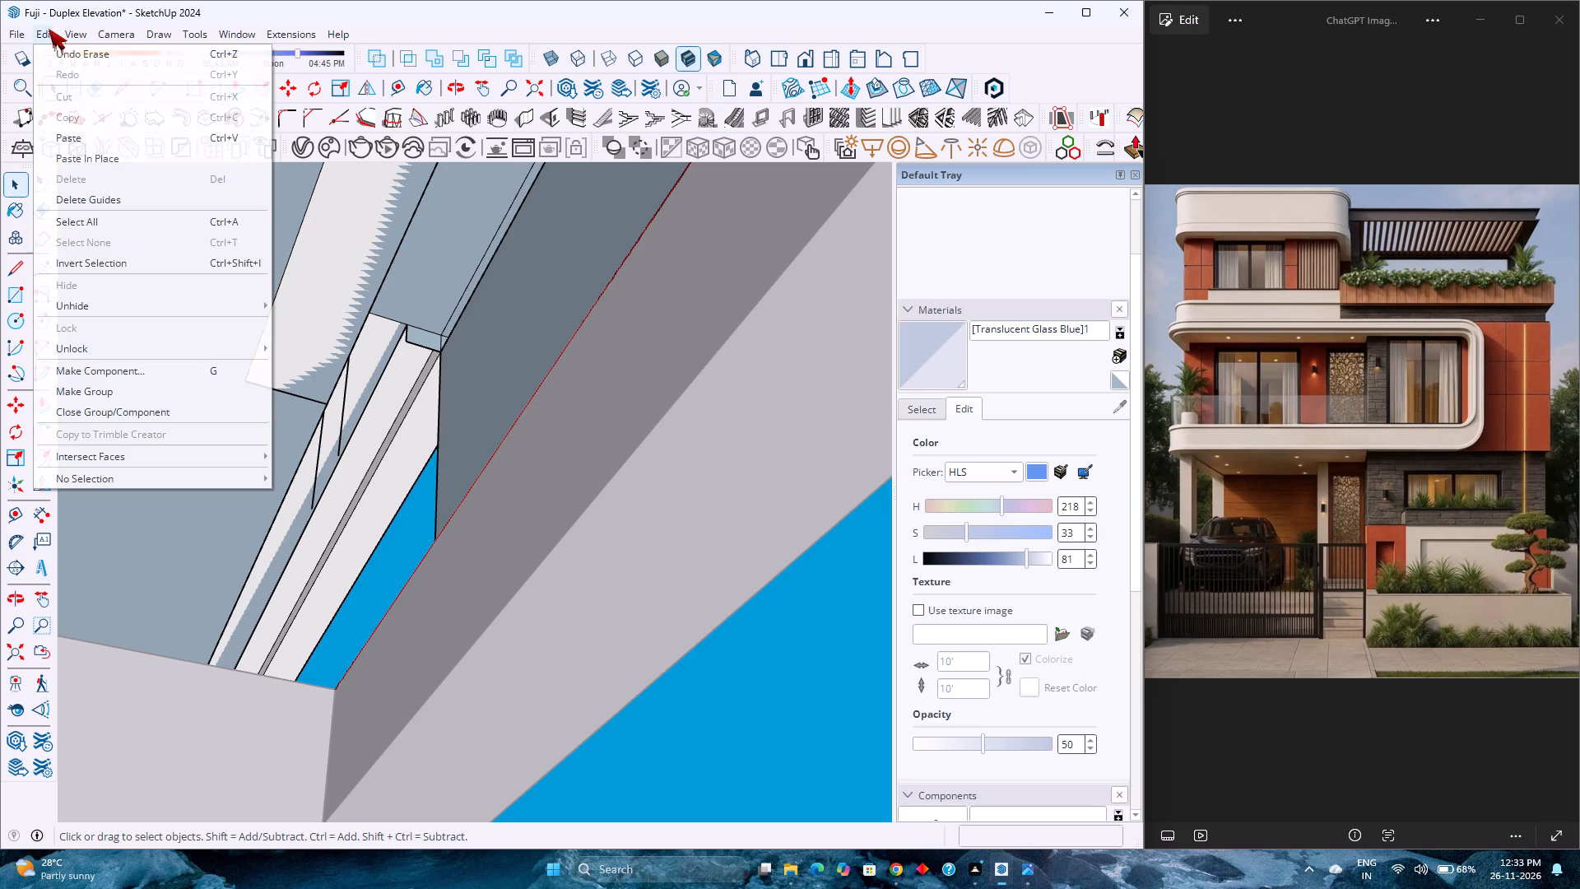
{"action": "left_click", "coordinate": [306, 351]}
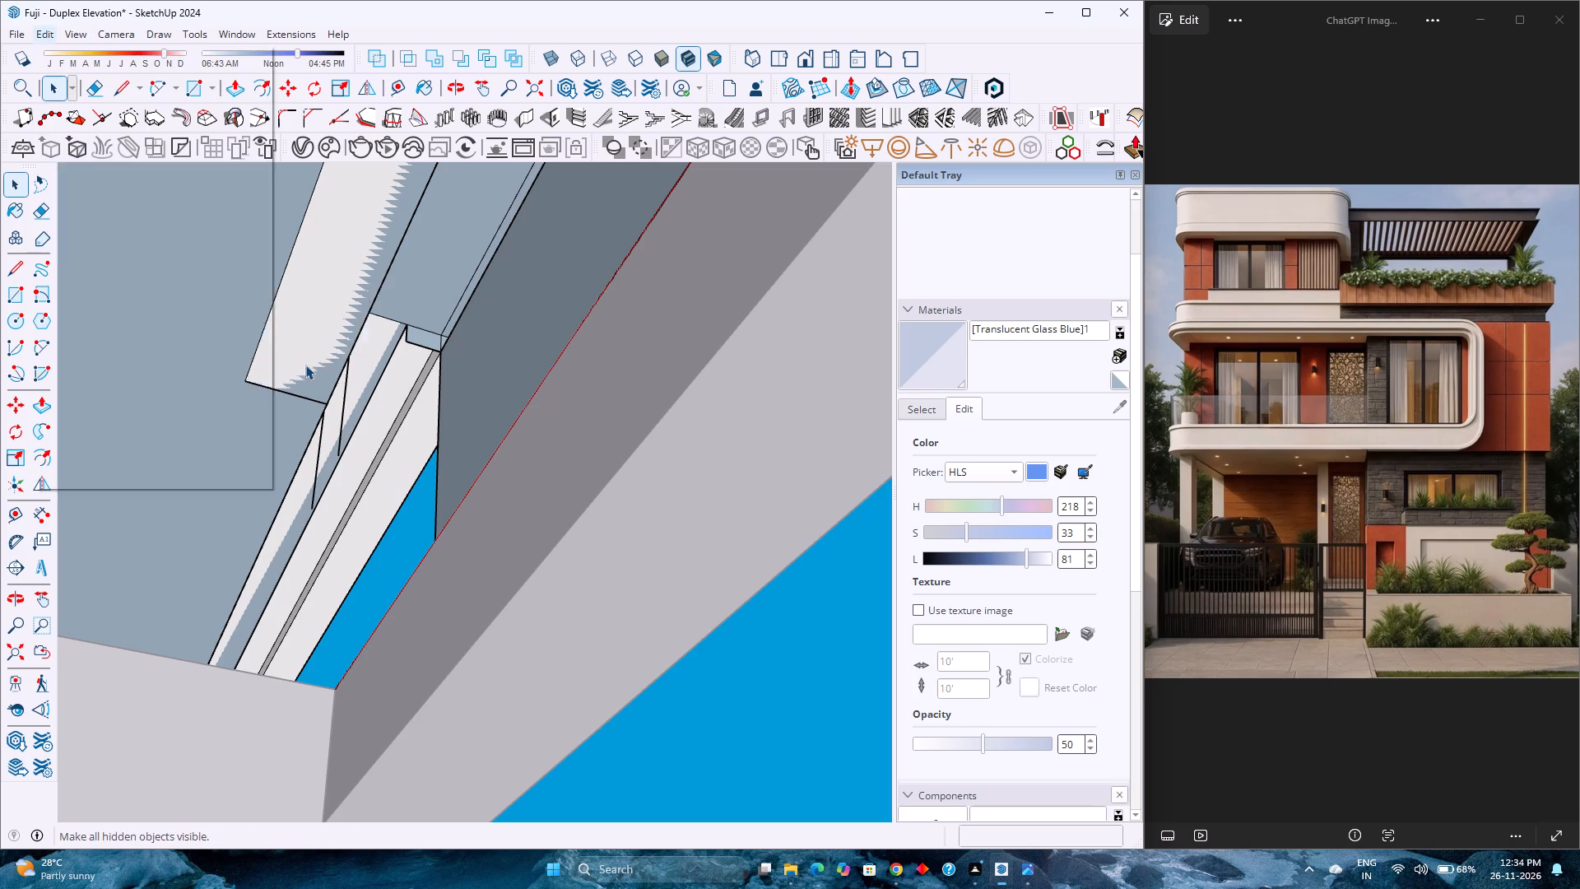
Close the group and examine the repaired gap area from below, the front and above.
{"action": "scroll", "coordinate": [308, 439], "scroll_direction": "down", "scroll_amount": 2}
{"action": "middle_click_drag", "start_coordinate": [314, 438], "coordinate": [57, 433]}
{"action": "middle_click", "coordinate": [52, 435]}
{"action": "scroll", "coordinate": [102, 433], "scroll_direction": "down", "scroll_amount": 8}
{"action": "middle_click_drag", "start_coordinate": [278, 434], "coordinate": [199, 519]}
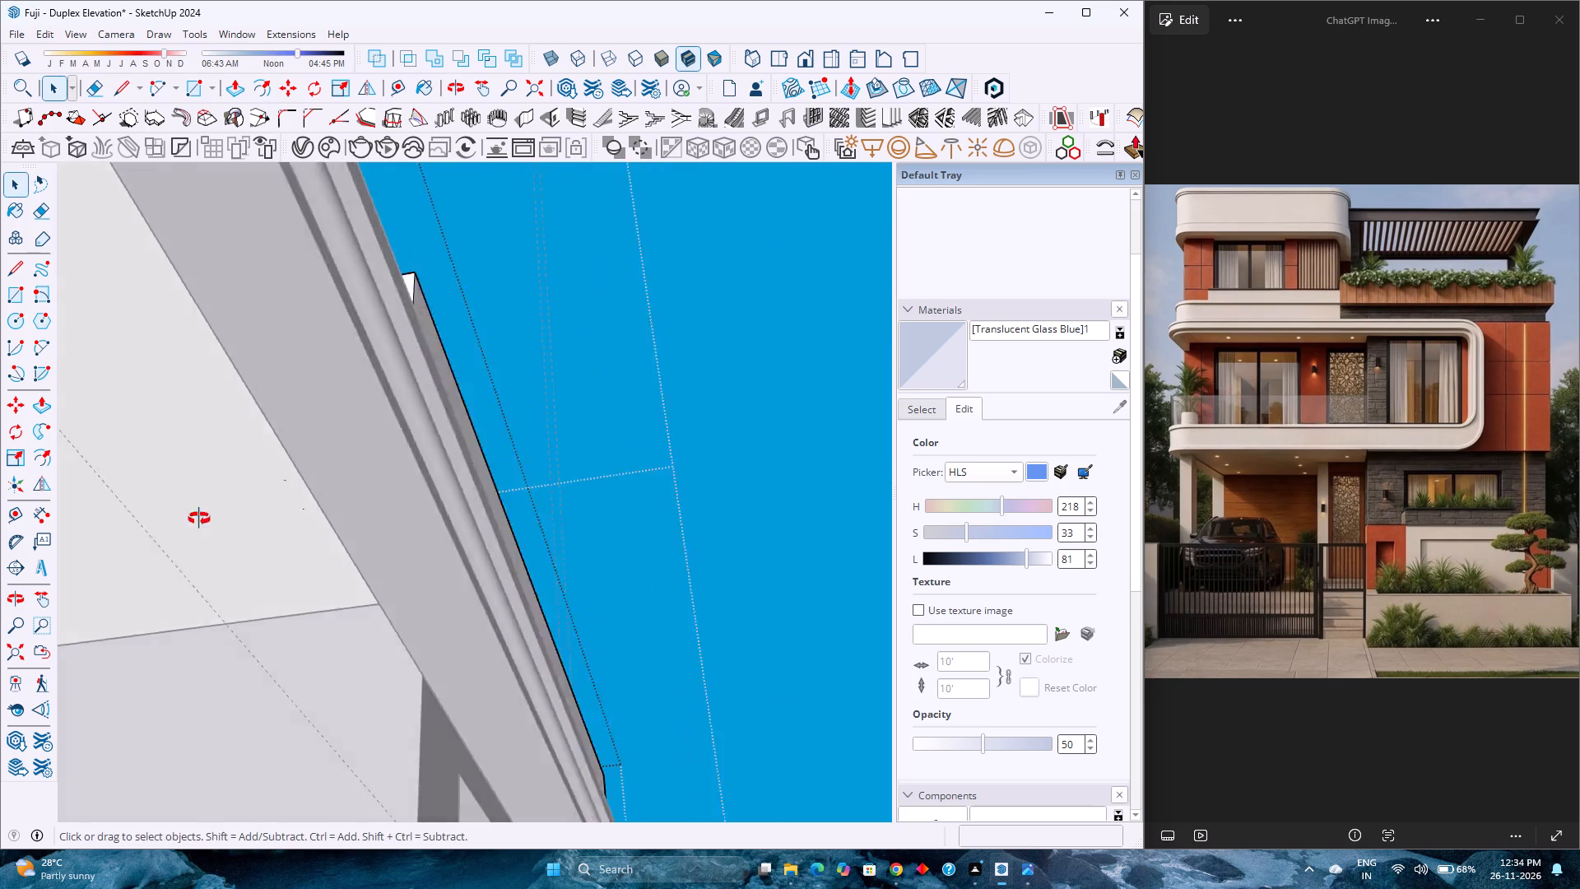
{"action": "middle_click_drag", "start_coordinate": [199, 519], "coordinate": [174, 547]}
{"action": "left_click", "coordinate": [670, 261]}
{"action": "middle_click_drag", "start_coordinate": [615, 284], "coordinate": [145, 539]}
{"action": "scroll", "coordinate": [118, 500], "scroll_direction": "down", "scroll_amount": 4}
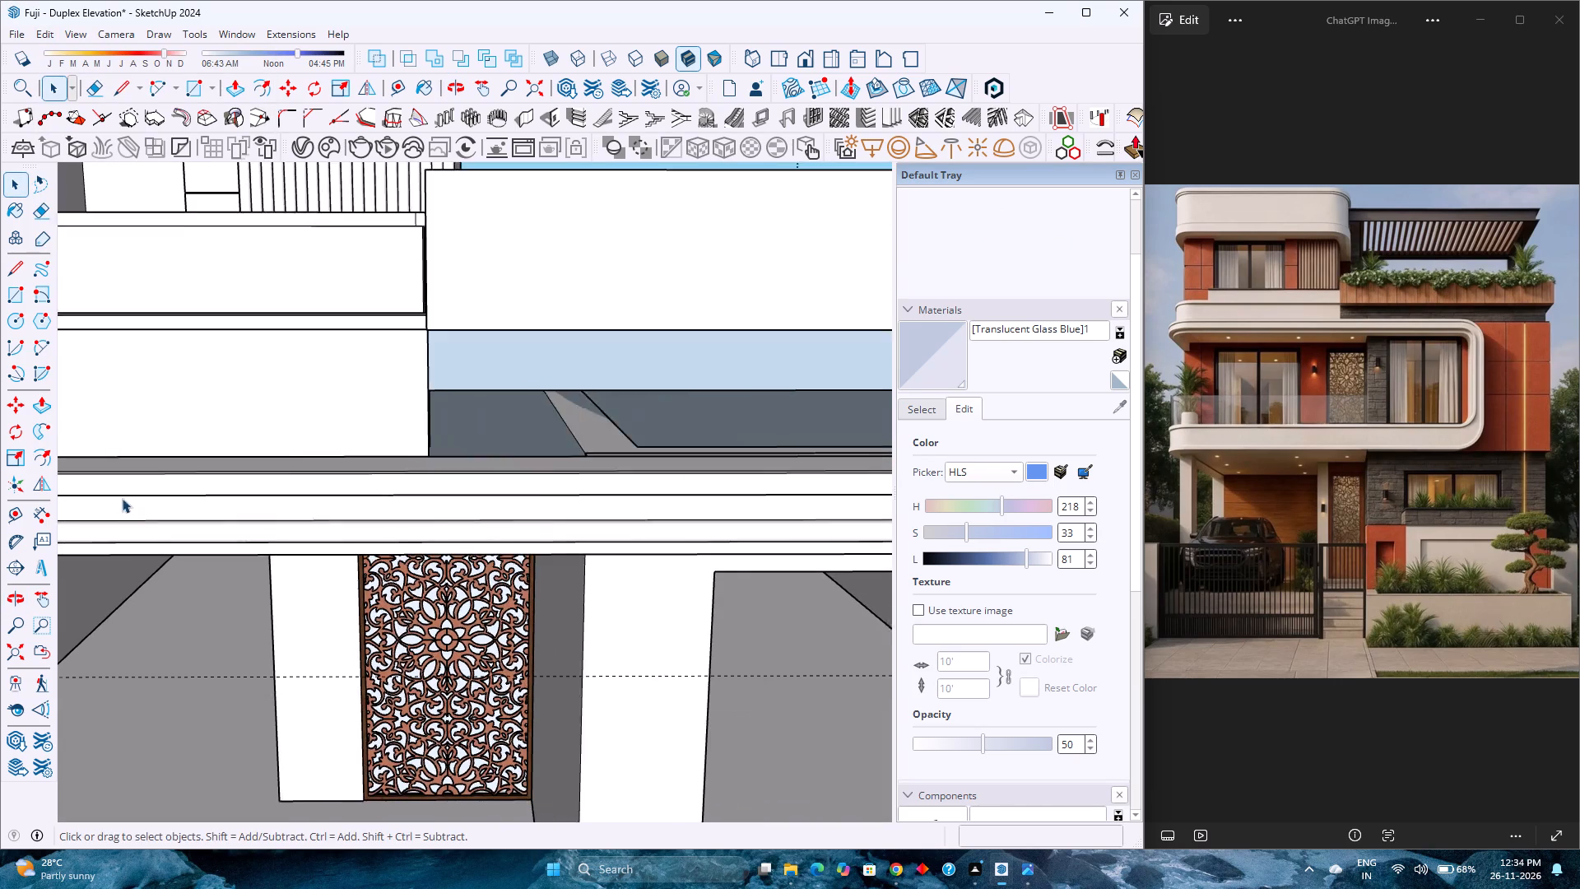
{"action": "scroll", "coordinate": [537, 485], "scroll_direction": "up", "scroll_amount": 2}
{"action": "middle_click_drag", "start_coordinate": [537, 476], "coordinate": [436, 654]}
{"action": "scroll", "coordinate": [509, 347], "scroll_direction": "up", "scroll_amount": 2}
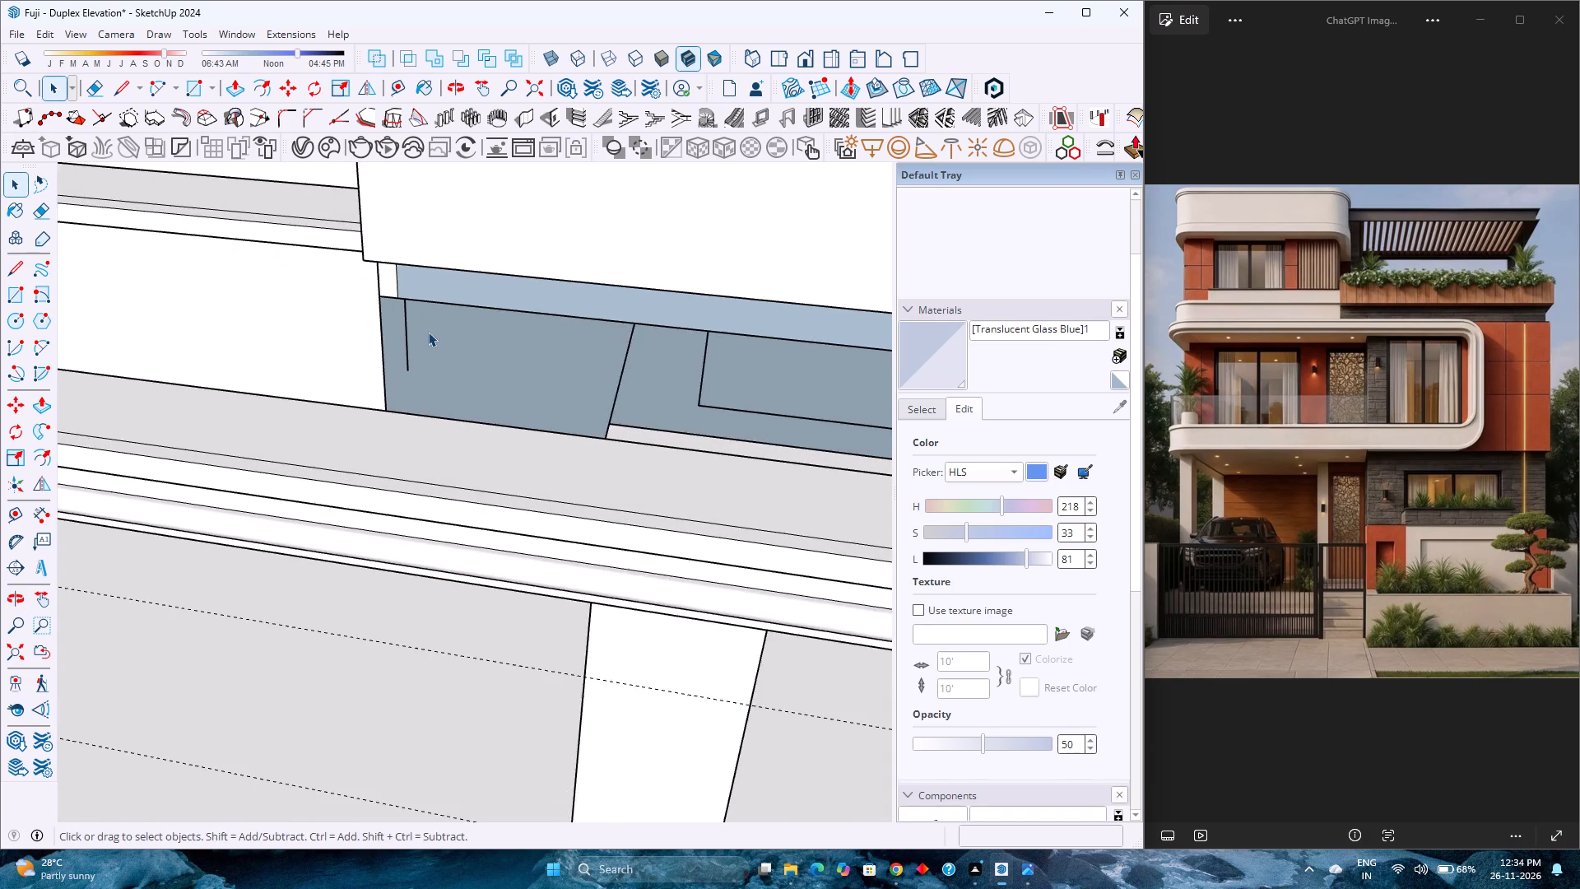
{"action": "scroll", "coordinate": [428, 333], "scroll_direction": "up", "scroll_amount": 1}
{"action": "middle_click_drag", "start_coordinate": [428, 333], "coordinate": [184, 224]}
{"action": "scroll", "coordinate": [293, 279], "scroll_direction": "down", "scroll_amount": 6}
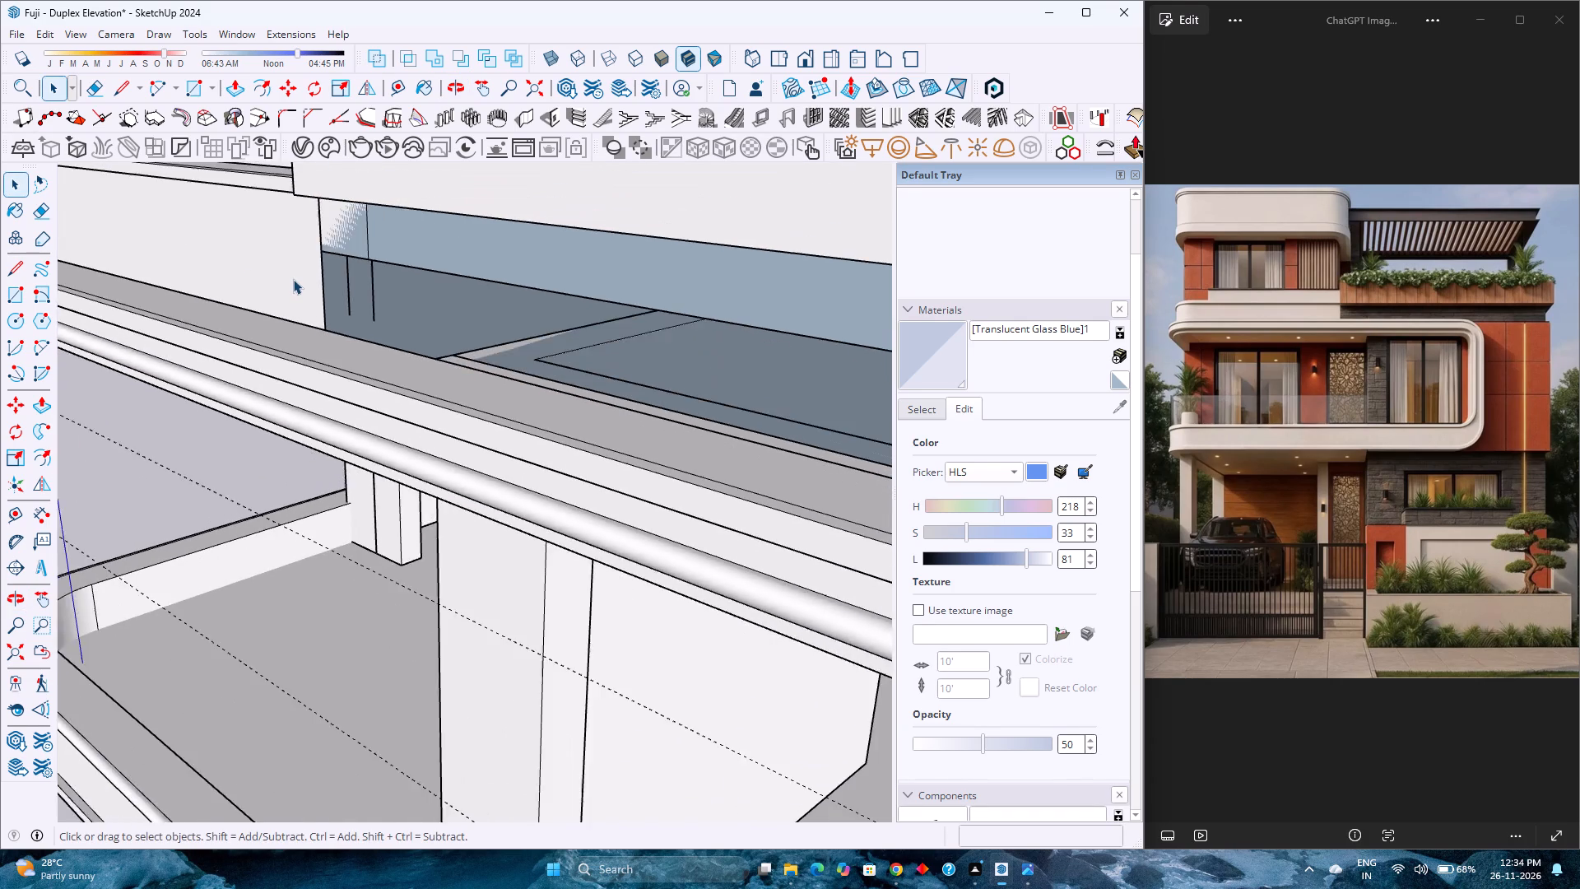
{"action": "scroll", "coordinate": [293, 279], "scroll_direction": "down", "scroll_amount": 3}
{"action": "left_click", "coordinate": [309, 286]}
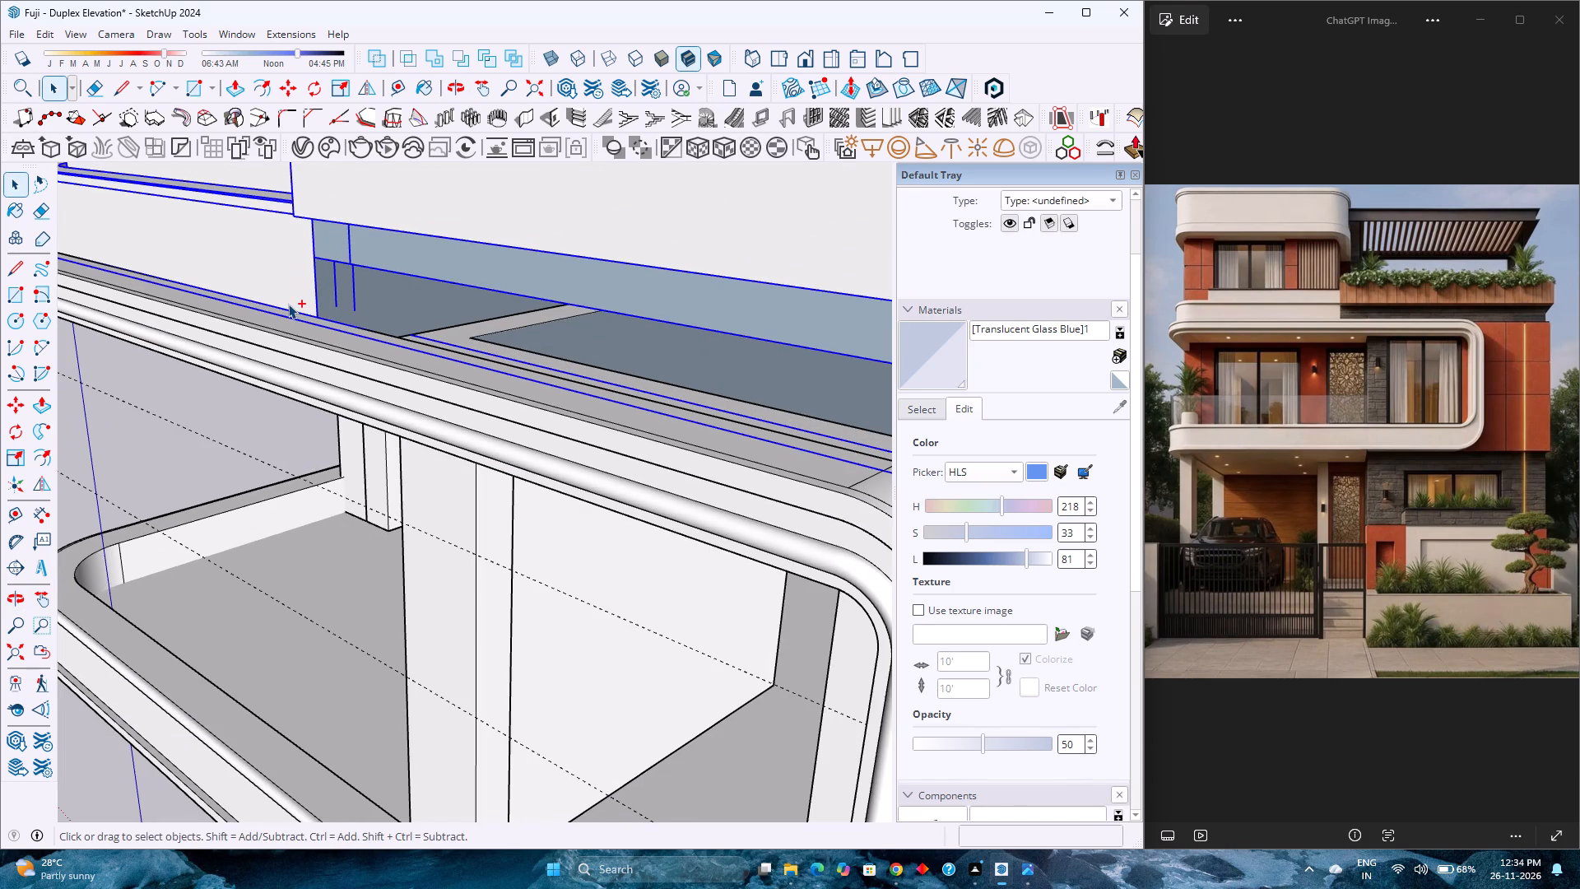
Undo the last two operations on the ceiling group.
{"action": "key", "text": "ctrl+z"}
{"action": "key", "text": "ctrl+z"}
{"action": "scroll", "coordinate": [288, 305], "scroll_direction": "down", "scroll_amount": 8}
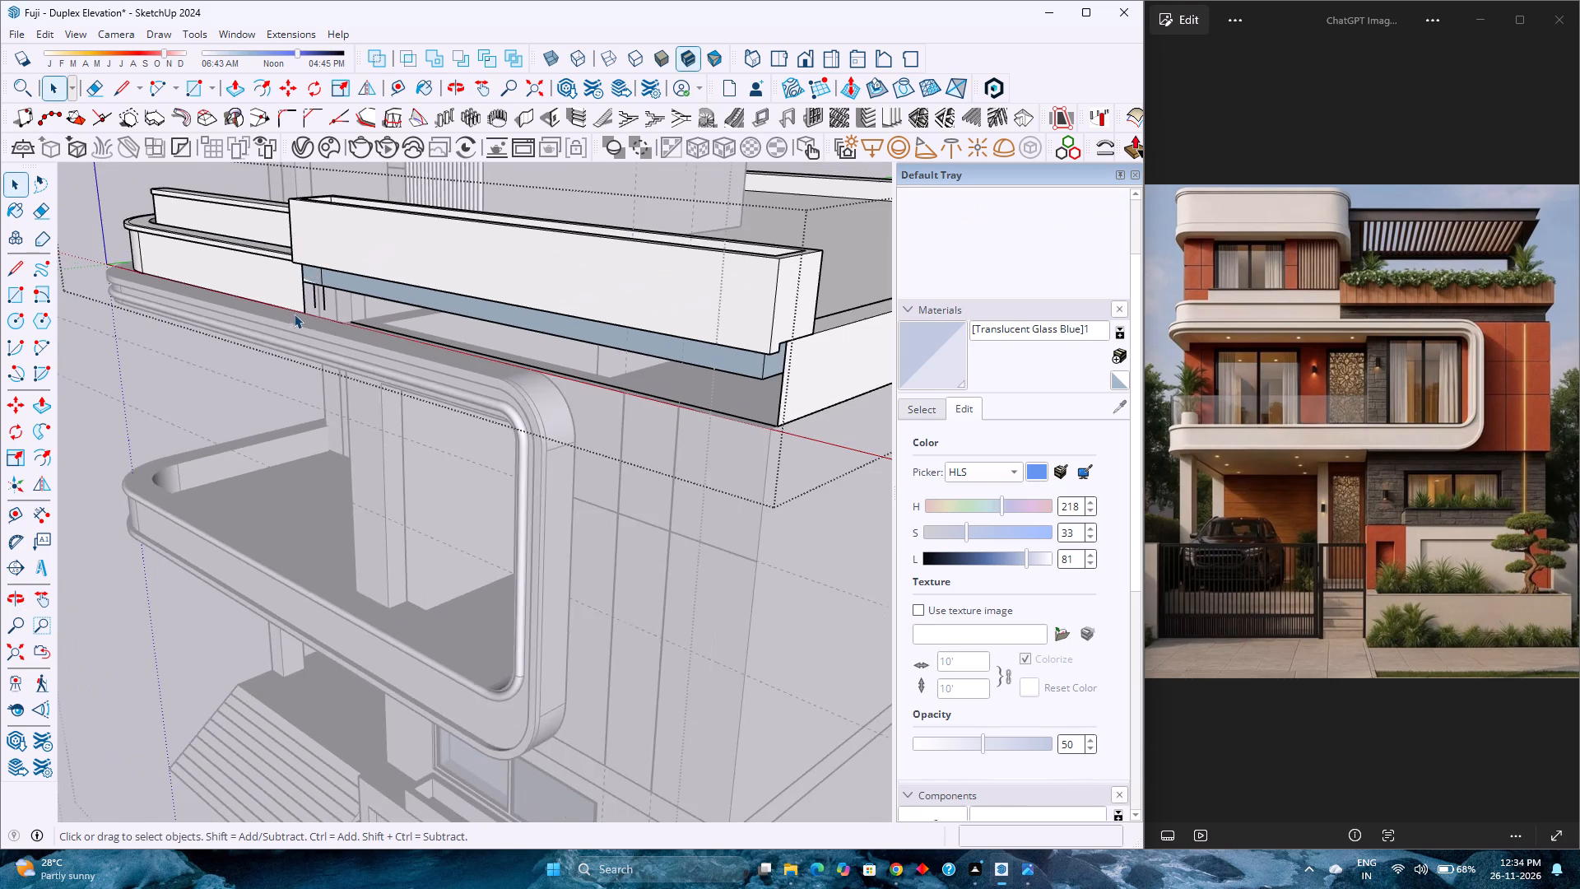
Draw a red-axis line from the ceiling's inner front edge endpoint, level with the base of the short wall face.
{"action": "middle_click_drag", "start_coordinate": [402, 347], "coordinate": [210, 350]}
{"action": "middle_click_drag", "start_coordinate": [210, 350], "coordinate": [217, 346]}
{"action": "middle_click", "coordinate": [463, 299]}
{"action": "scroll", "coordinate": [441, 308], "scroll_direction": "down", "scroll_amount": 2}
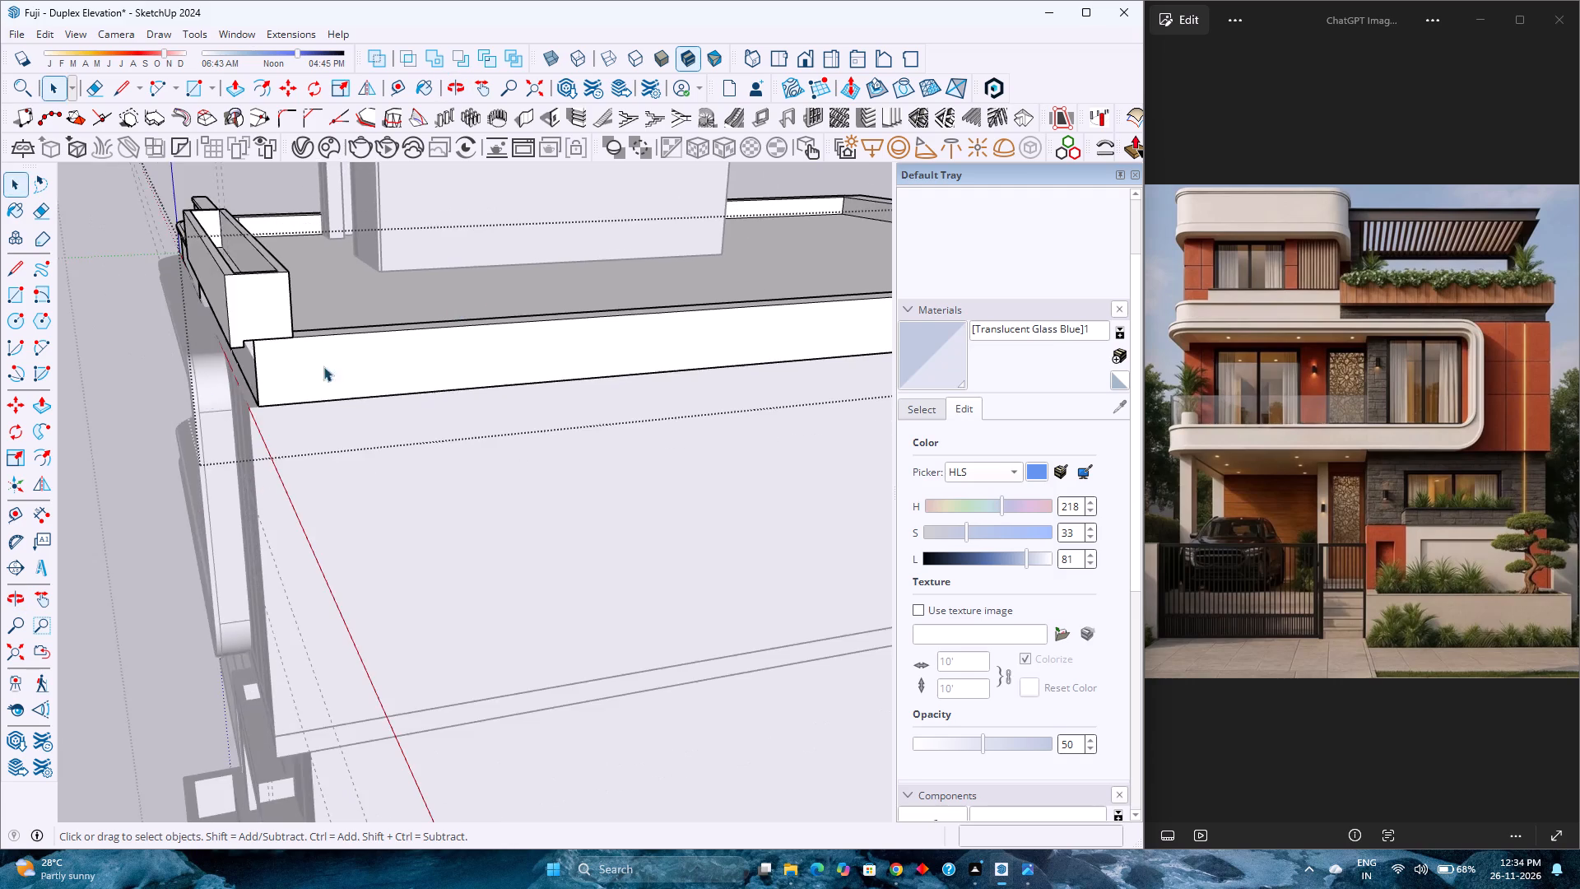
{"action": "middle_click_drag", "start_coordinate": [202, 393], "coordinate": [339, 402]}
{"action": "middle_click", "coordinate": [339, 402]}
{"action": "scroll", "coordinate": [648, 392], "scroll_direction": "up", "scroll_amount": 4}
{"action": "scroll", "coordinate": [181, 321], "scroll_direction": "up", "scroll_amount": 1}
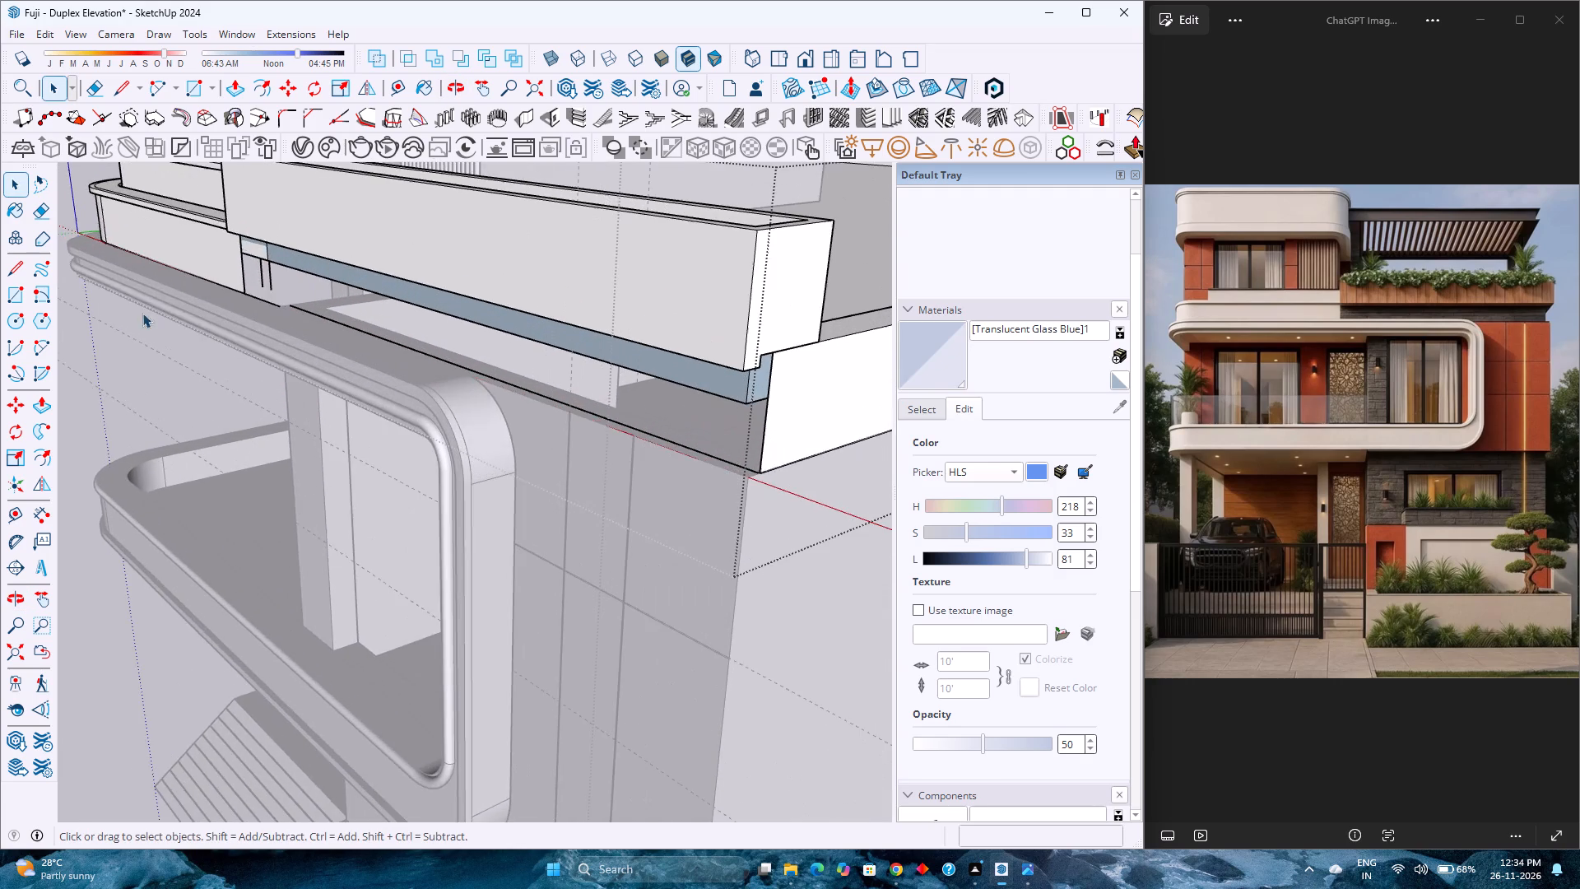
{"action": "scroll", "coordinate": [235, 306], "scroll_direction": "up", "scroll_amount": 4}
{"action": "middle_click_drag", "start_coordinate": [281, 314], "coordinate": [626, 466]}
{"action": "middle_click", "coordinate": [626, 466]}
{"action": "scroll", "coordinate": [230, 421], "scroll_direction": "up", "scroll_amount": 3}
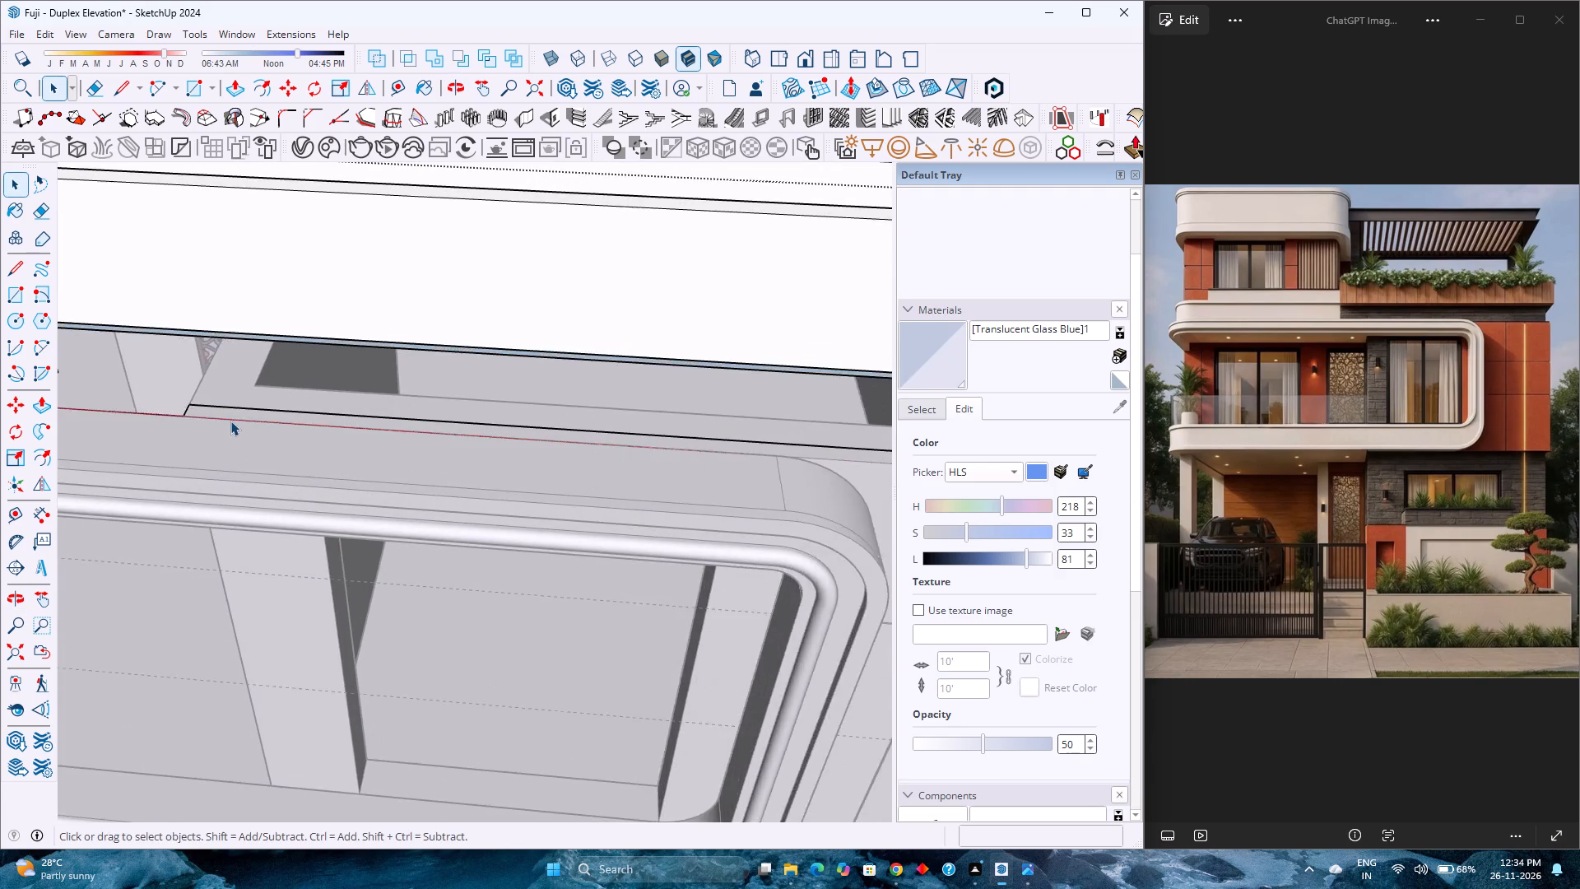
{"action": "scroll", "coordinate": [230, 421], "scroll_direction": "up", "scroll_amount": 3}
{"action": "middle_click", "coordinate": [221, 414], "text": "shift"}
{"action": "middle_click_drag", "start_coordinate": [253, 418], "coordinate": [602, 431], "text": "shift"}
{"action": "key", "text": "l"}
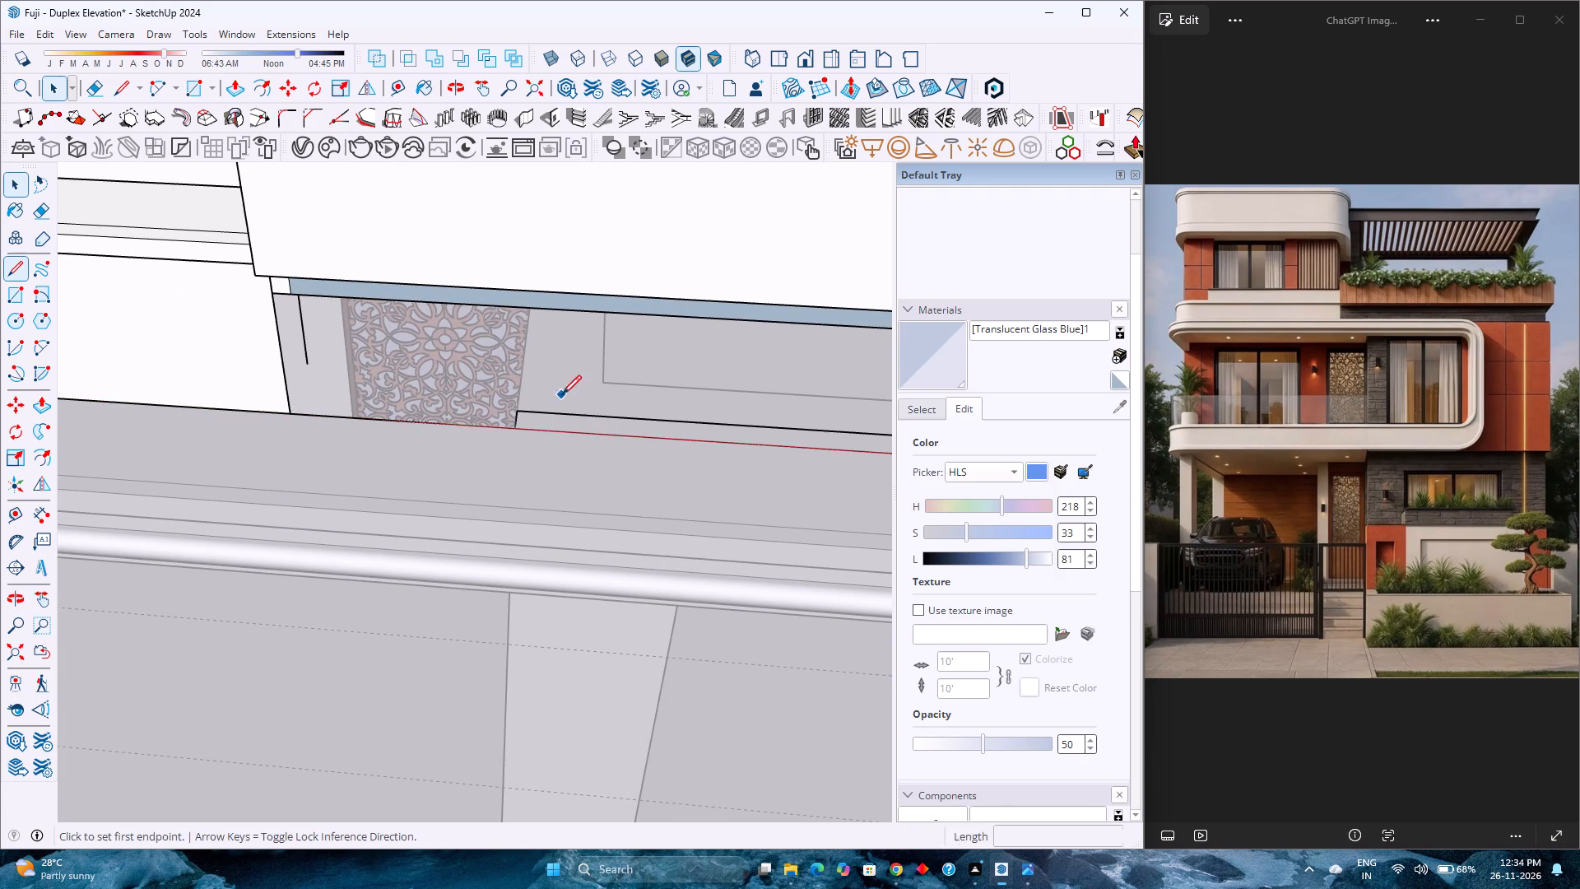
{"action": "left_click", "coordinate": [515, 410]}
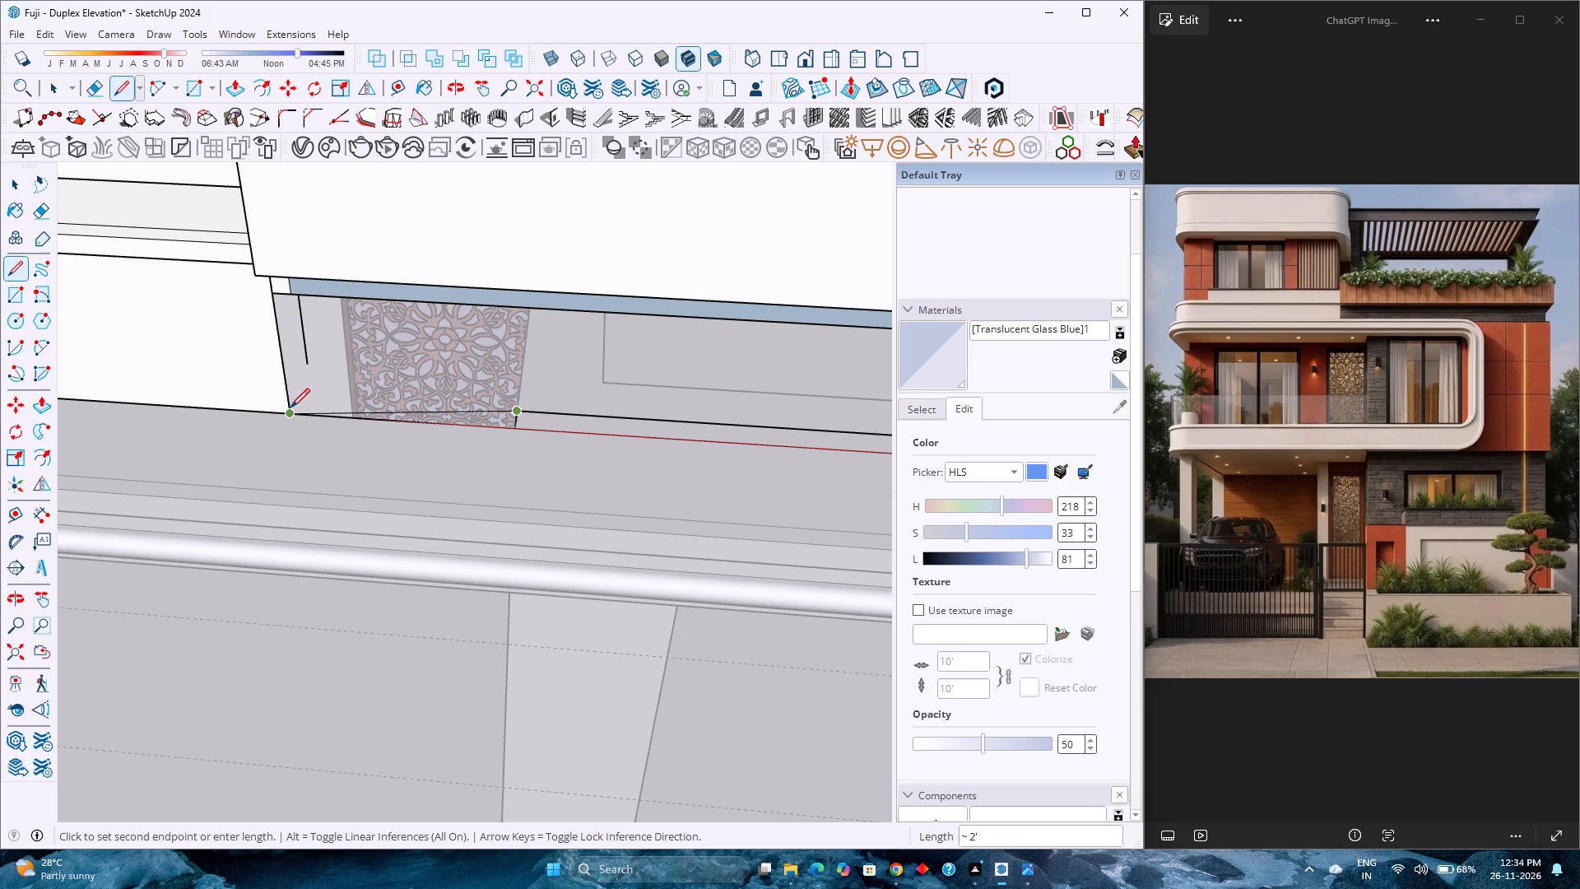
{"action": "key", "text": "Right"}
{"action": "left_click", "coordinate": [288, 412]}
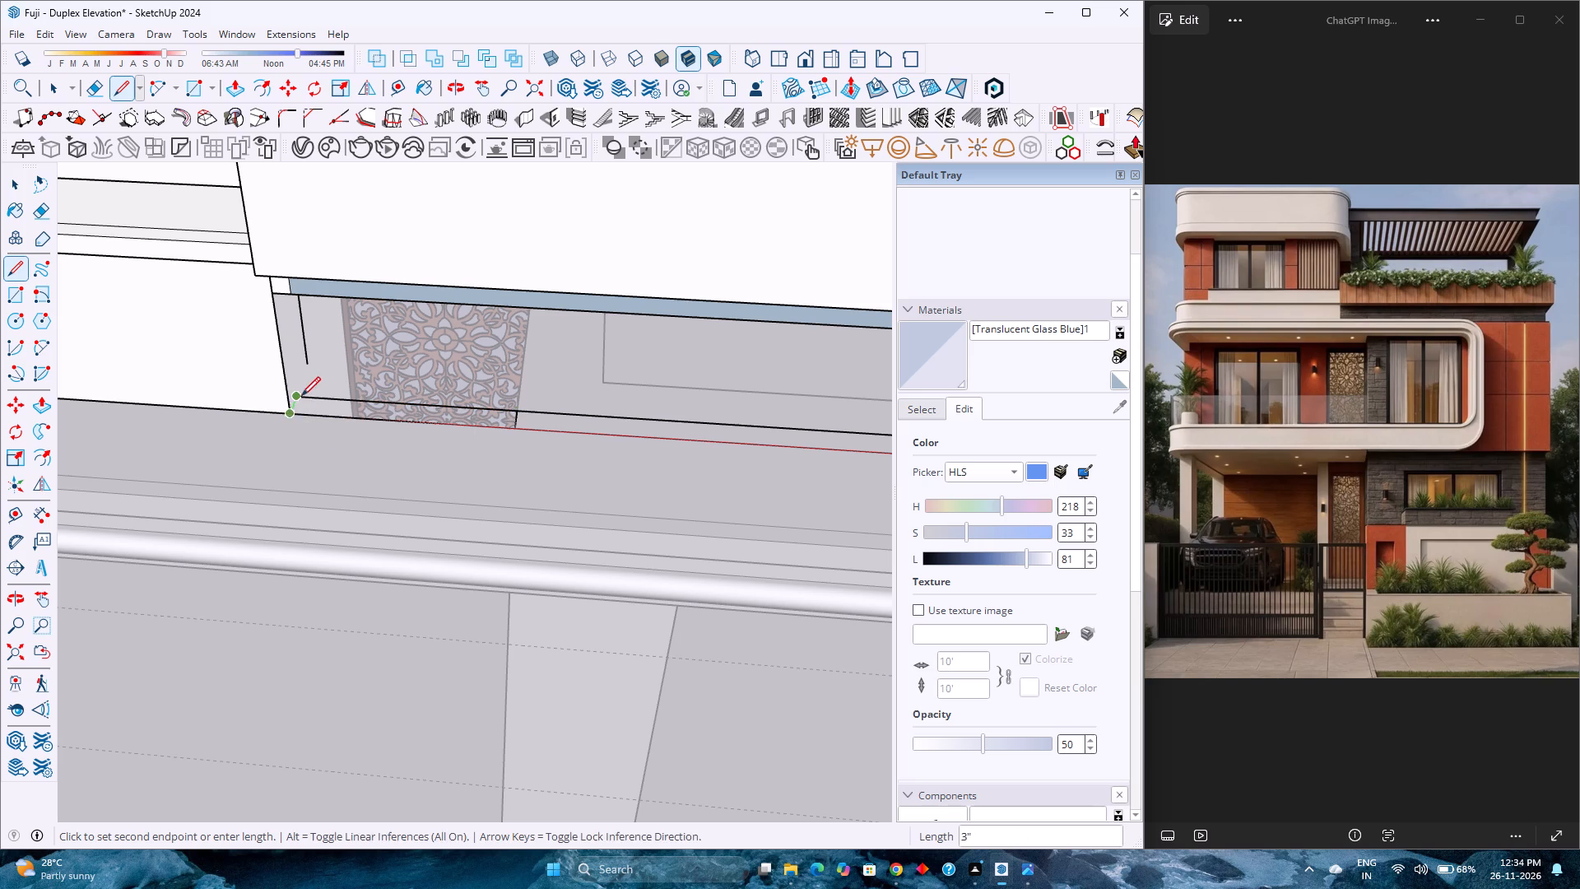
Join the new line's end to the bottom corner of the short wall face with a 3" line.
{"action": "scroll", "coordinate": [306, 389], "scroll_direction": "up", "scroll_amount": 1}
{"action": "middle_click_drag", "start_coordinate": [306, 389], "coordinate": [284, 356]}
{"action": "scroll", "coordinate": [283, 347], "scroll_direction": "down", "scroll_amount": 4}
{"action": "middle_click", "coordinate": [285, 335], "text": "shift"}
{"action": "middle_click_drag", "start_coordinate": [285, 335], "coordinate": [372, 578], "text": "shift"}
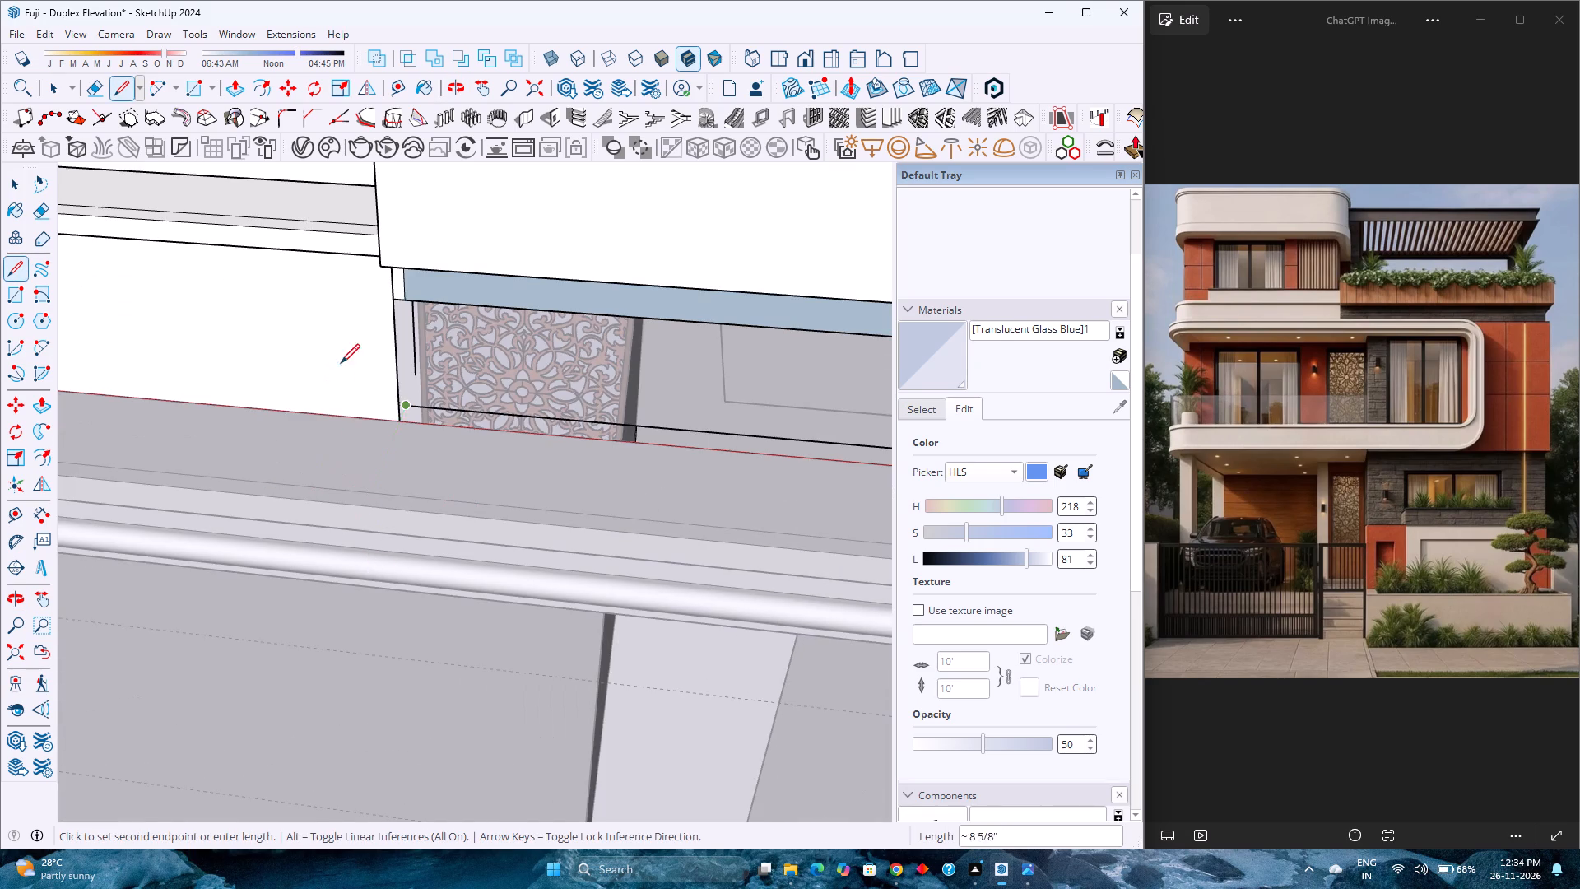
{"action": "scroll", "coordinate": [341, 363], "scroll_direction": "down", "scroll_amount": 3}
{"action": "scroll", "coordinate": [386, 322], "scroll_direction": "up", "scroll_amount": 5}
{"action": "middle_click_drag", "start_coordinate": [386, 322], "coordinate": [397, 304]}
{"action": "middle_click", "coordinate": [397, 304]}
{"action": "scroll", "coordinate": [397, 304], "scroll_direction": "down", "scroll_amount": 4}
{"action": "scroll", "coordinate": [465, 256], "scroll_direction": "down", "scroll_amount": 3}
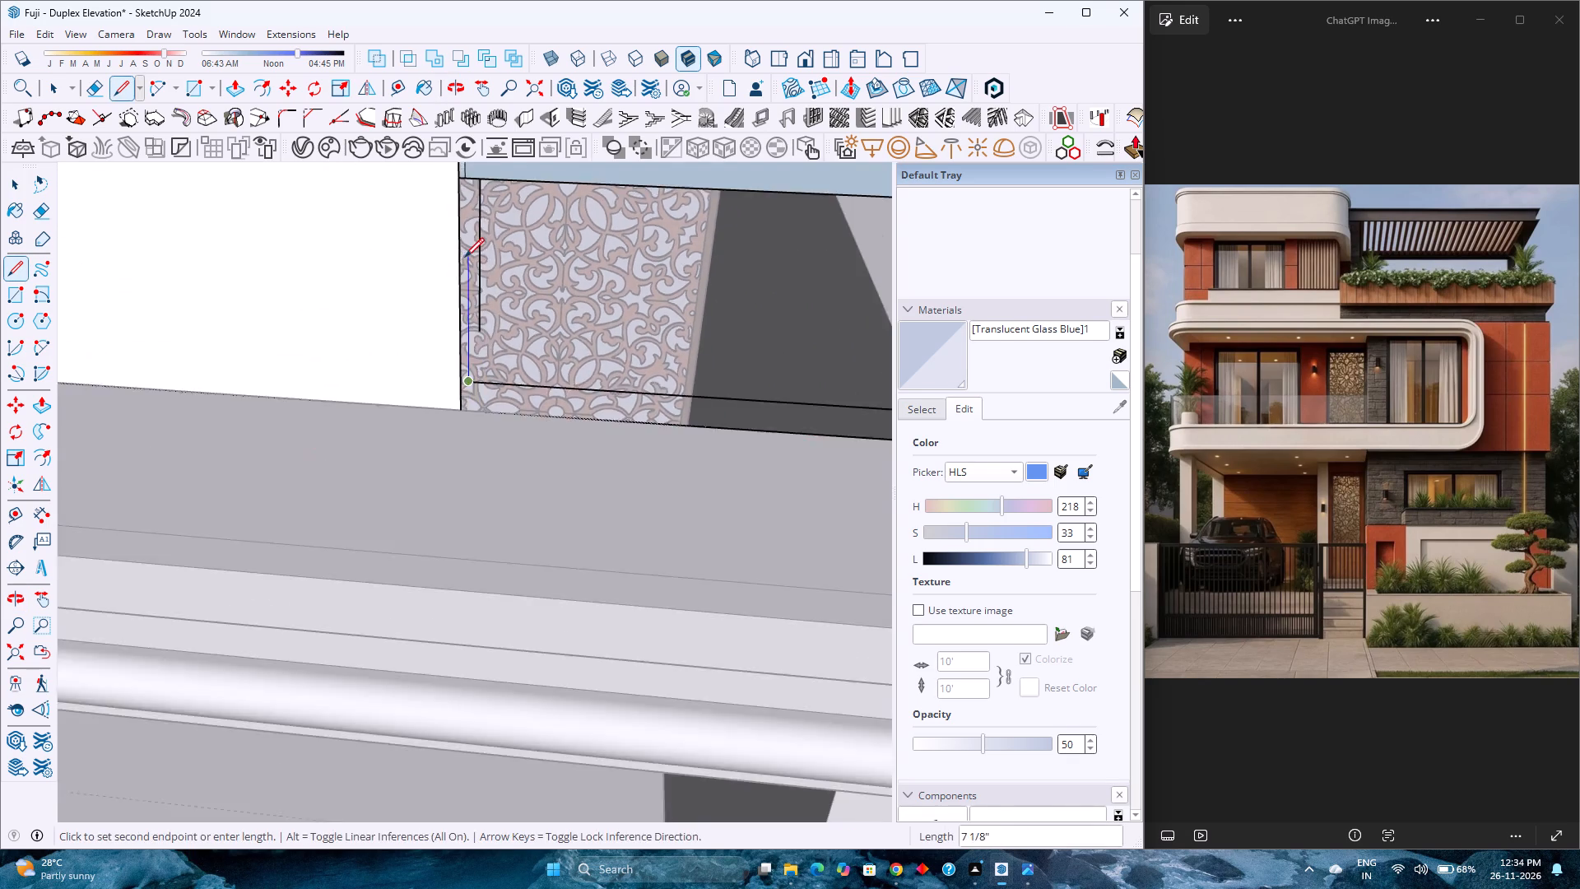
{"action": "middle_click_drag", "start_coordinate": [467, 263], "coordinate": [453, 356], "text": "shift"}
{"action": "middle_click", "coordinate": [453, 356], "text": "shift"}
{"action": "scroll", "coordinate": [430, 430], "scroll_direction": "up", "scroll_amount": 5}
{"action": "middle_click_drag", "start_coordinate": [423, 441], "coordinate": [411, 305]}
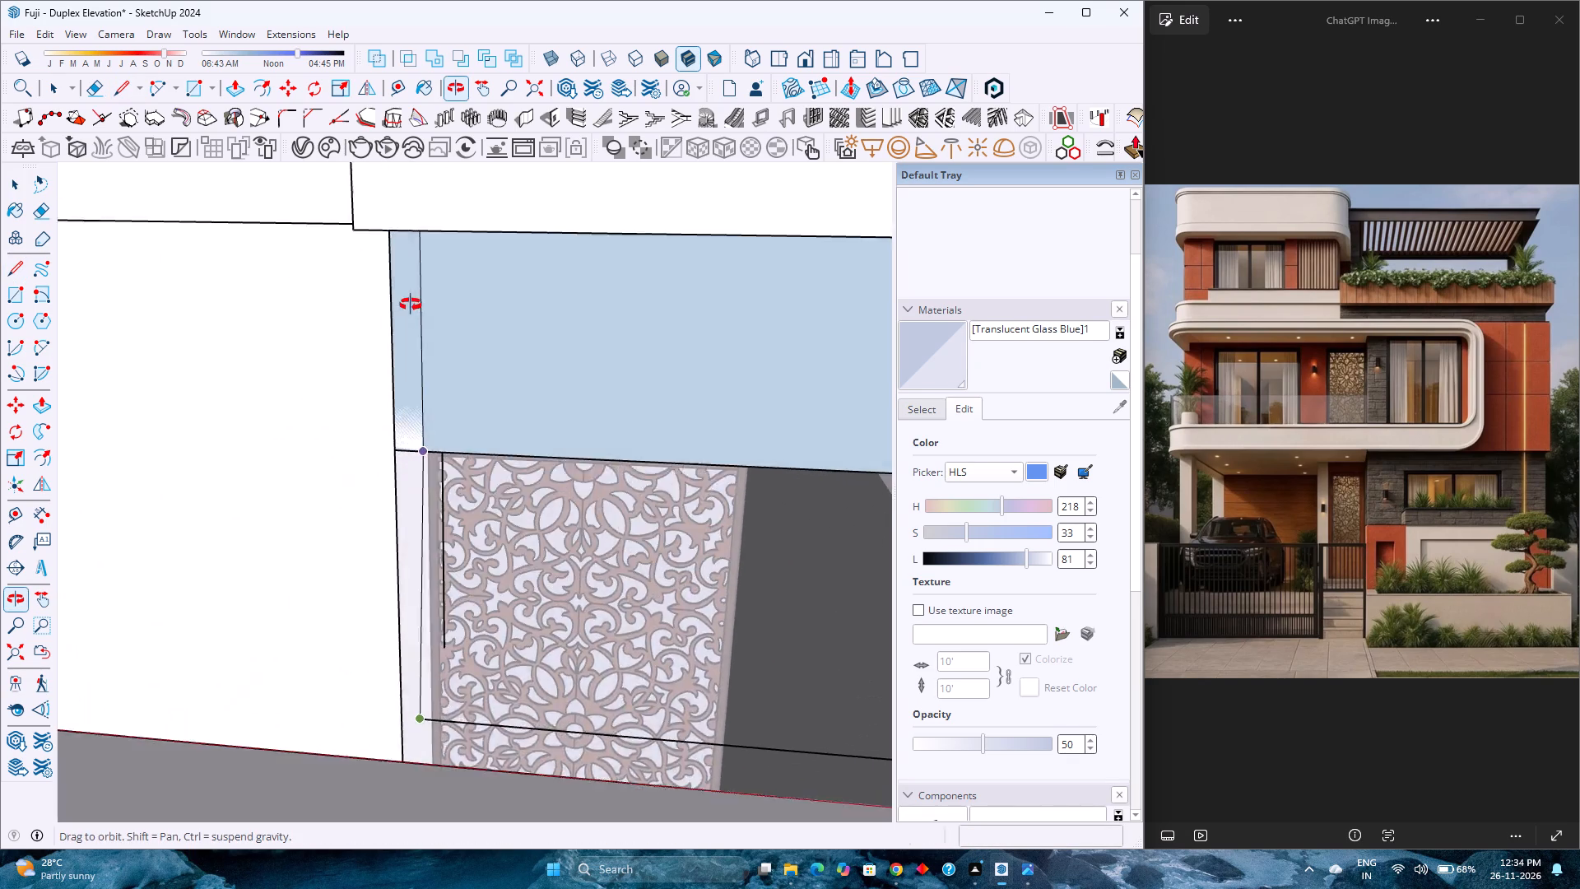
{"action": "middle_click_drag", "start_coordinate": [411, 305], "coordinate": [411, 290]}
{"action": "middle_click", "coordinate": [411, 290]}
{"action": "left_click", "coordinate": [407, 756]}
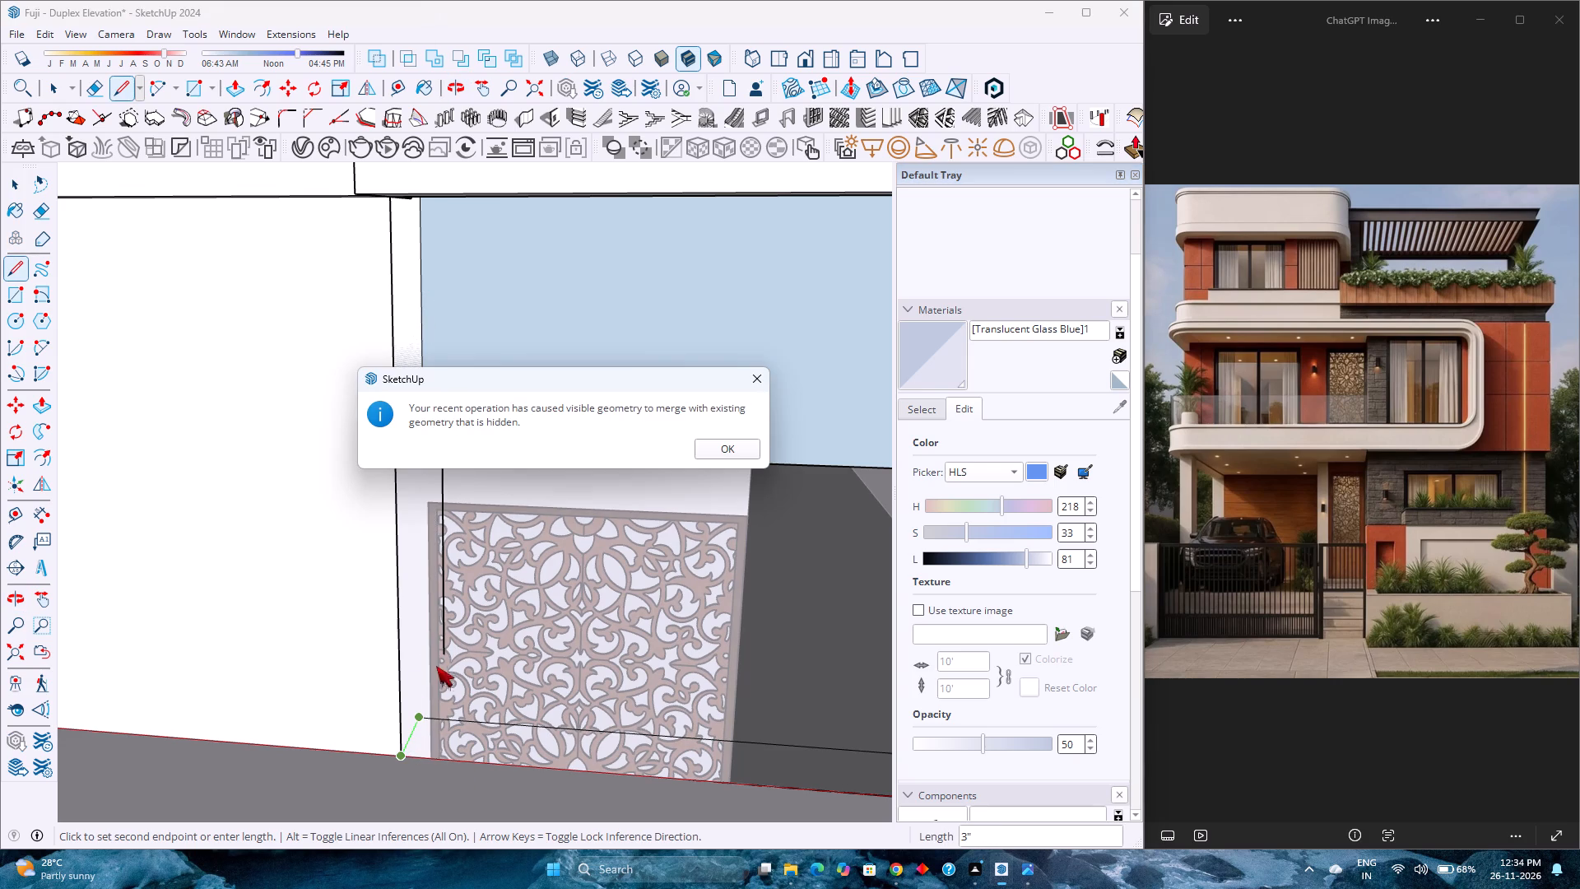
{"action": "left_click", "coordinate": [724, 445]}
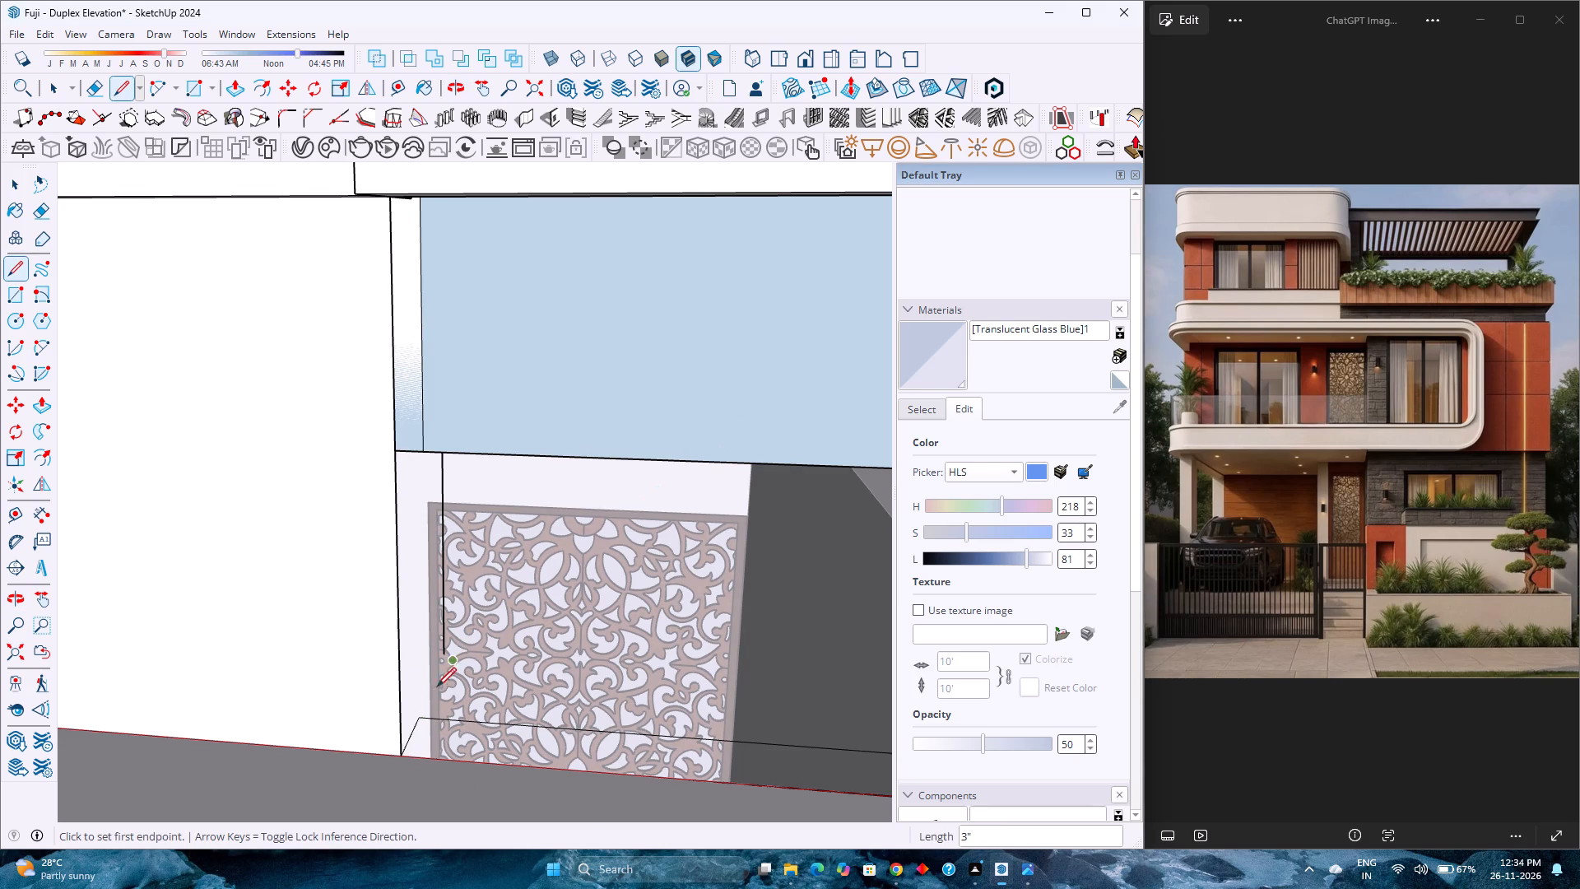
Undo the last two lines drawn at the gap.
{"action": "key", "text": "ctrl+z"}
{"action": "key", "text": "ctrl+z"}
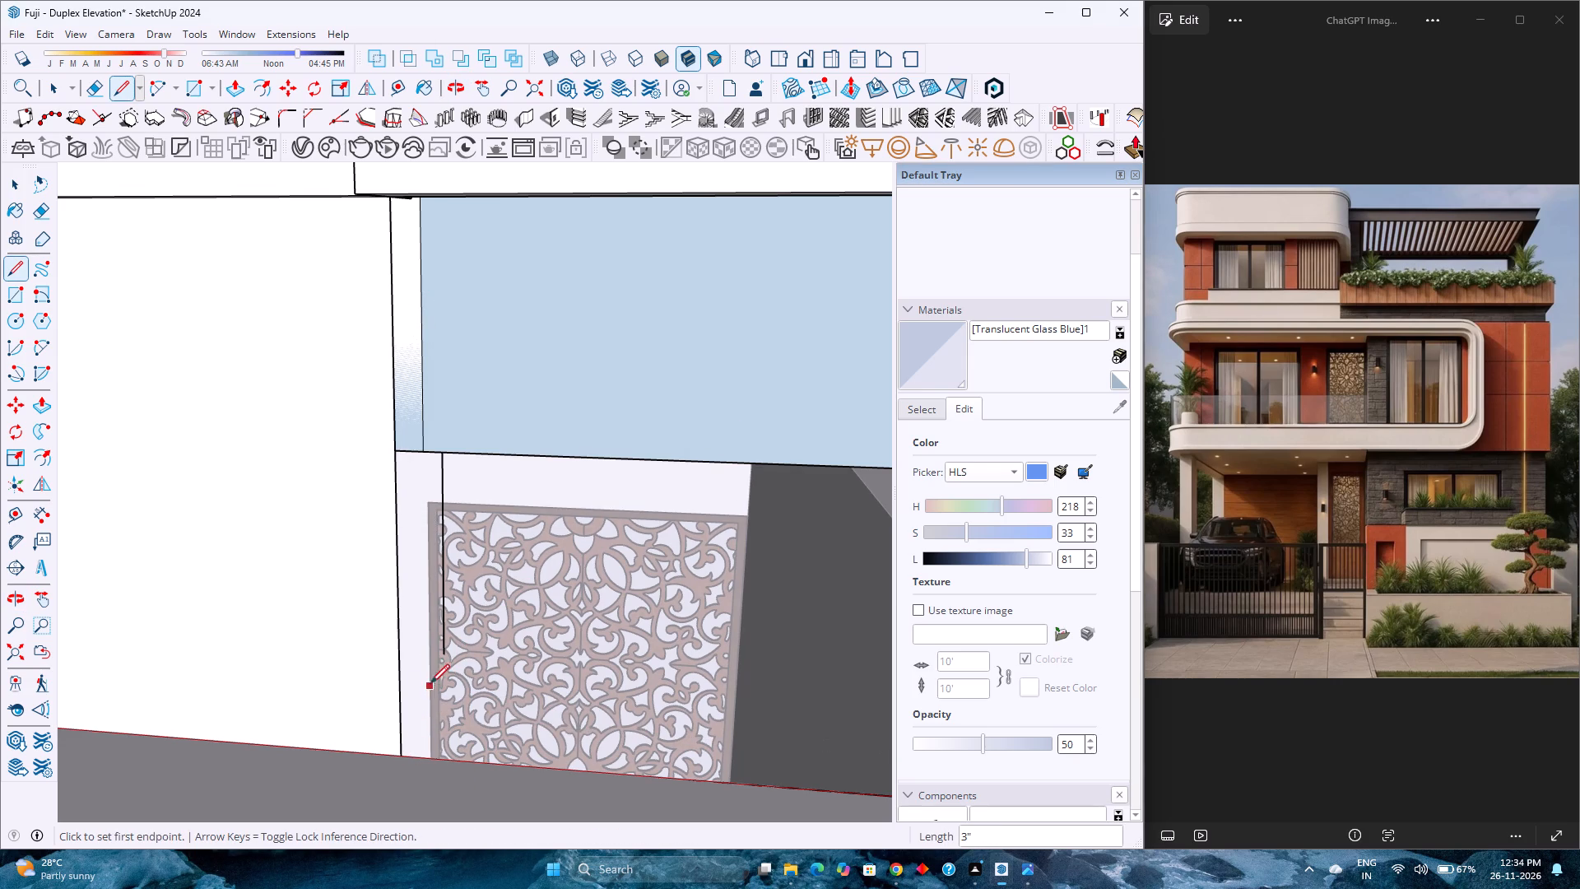
Unhide all hidden geometry in the ceiling group.
{"action": "key", "text": "space"}
{"action": "left_click", "coordinate": [39, 26]}
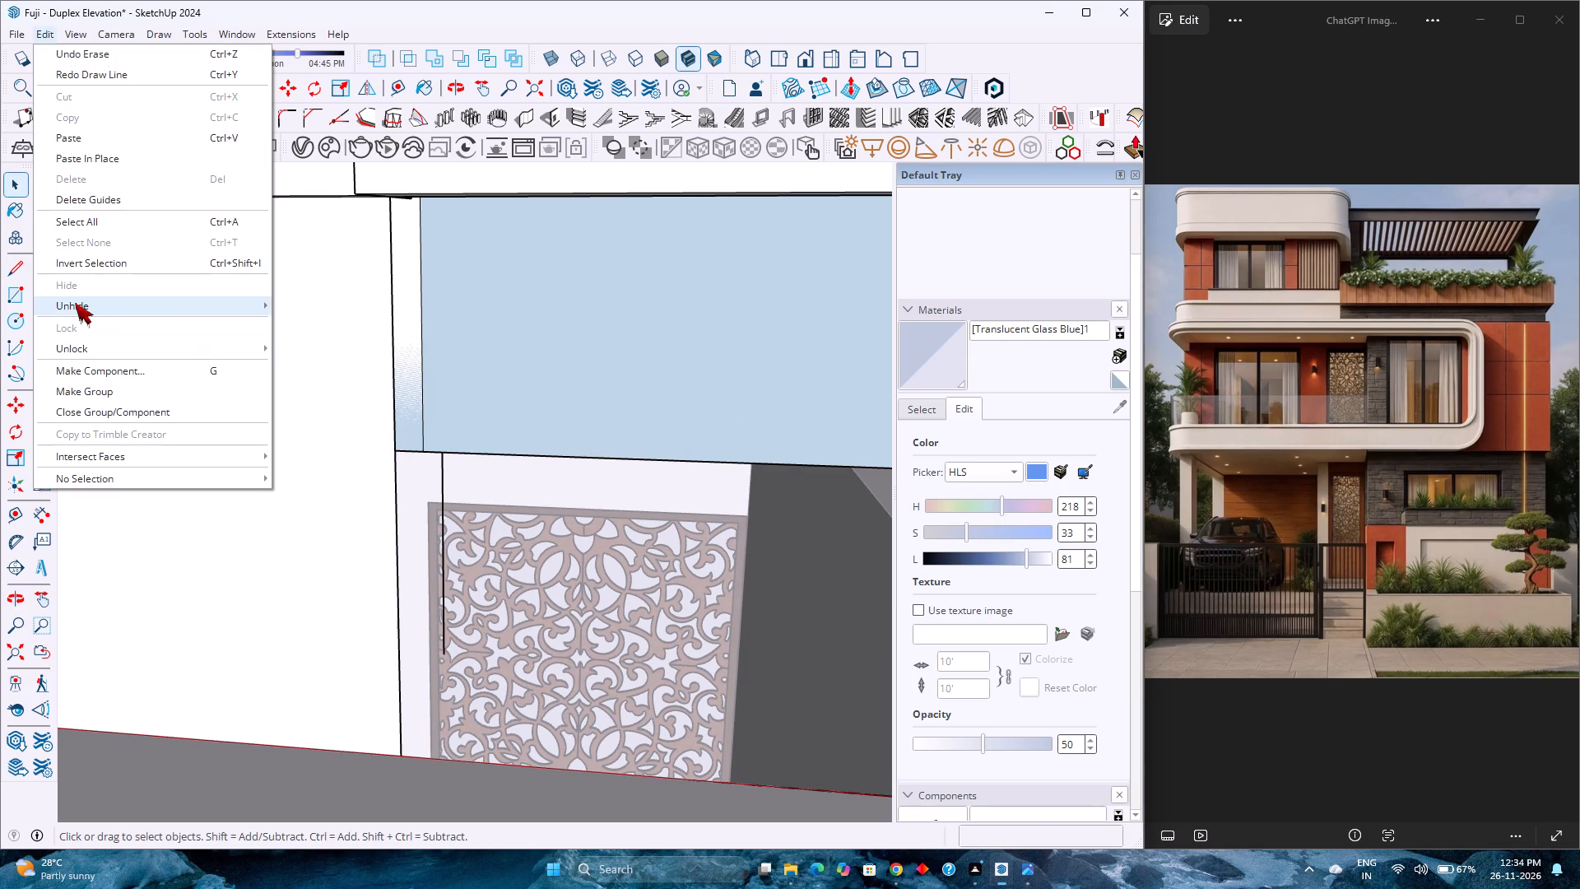
{"action": "left_click", "coordinate": [355, 350]}
Draw a 1' 7" vertical line down the end of the short front wall face, where the gap begins.
{"action": "scroll", "coordinate": [190, 447], "scroll_direction": "down", "scroll_amount": 5}
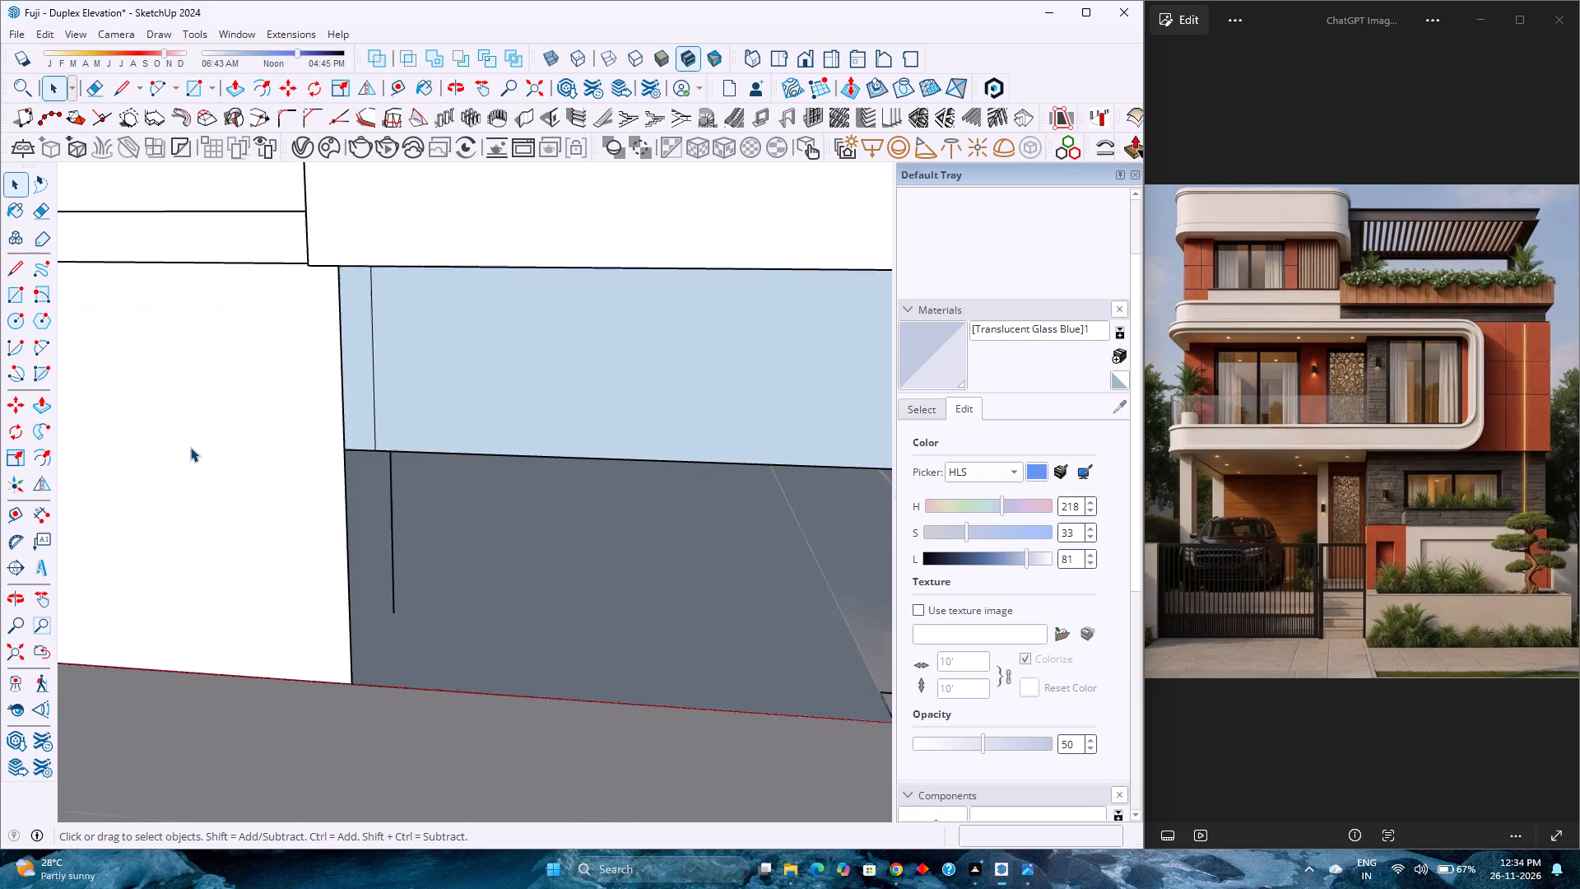
{"action": "scroll", "coordinate": [190, 447], "scroll_direction": "down", "scroll_amount": 4}
{"action": "middle_click_drag", "start_coordinate": [302, 484], "coordinate": [124, 510]}
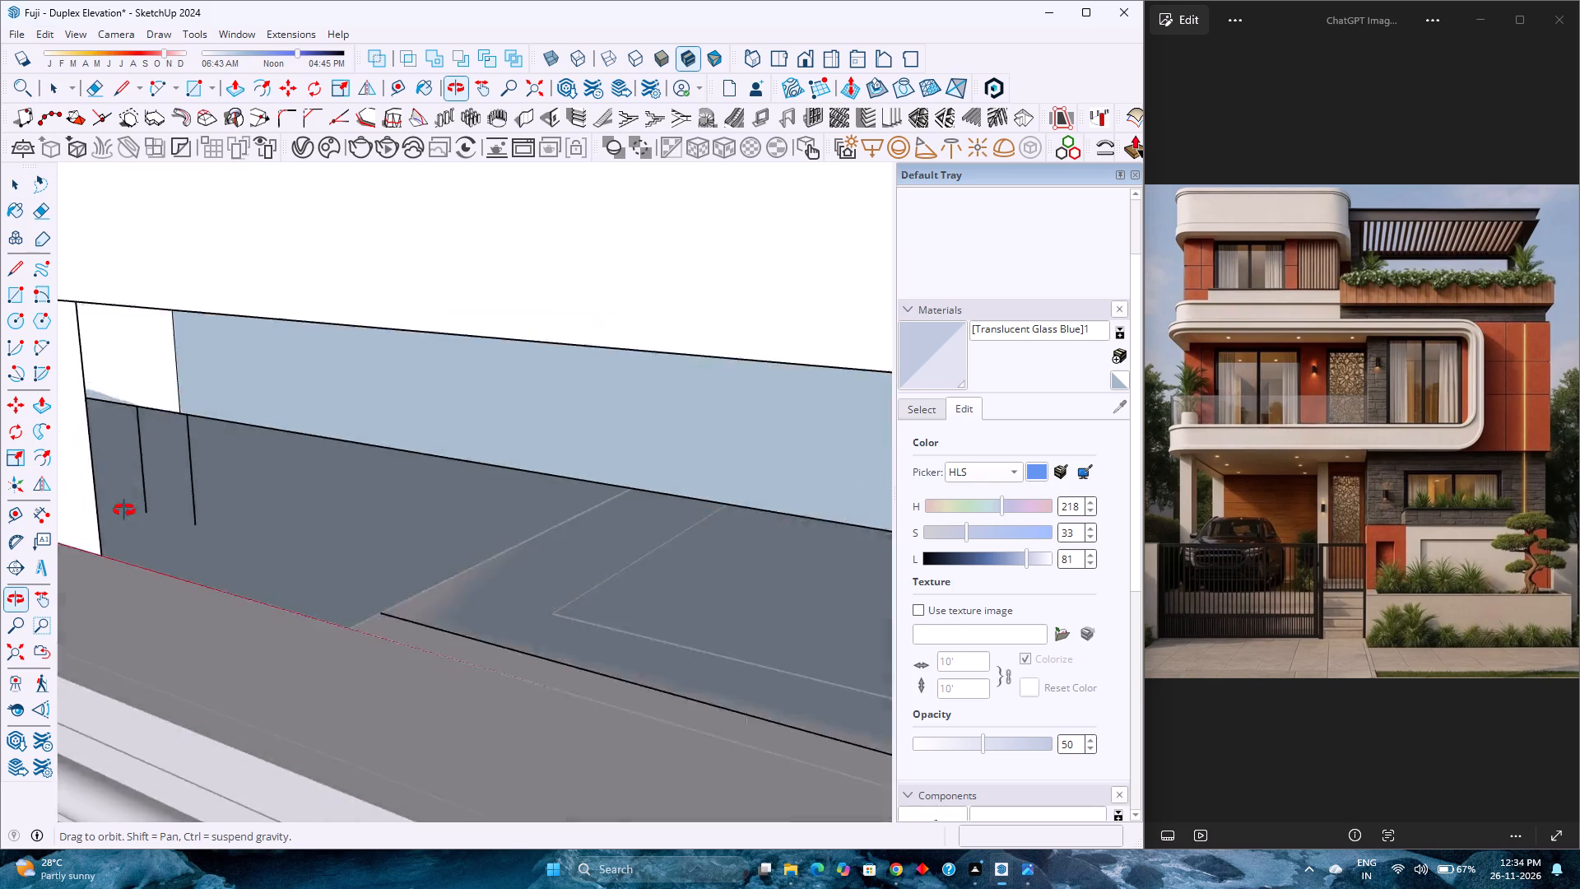
{"action": "middle_click_drag", "start_coordinate": [124, 510], "coordinate": [127, 518]}
{"action": "middle_click", "coordinate": [128, 518]}
{"action": "middle_click", "coordinate": [128, 518]}
{"action": "scroll", "coordinate": [132, 507], "scroll_direction": "down", "scroll_amount": 7}
{"action": "middle_click_drag", "start_coordinate": [199, 529], "coordinate": [0, 337]}
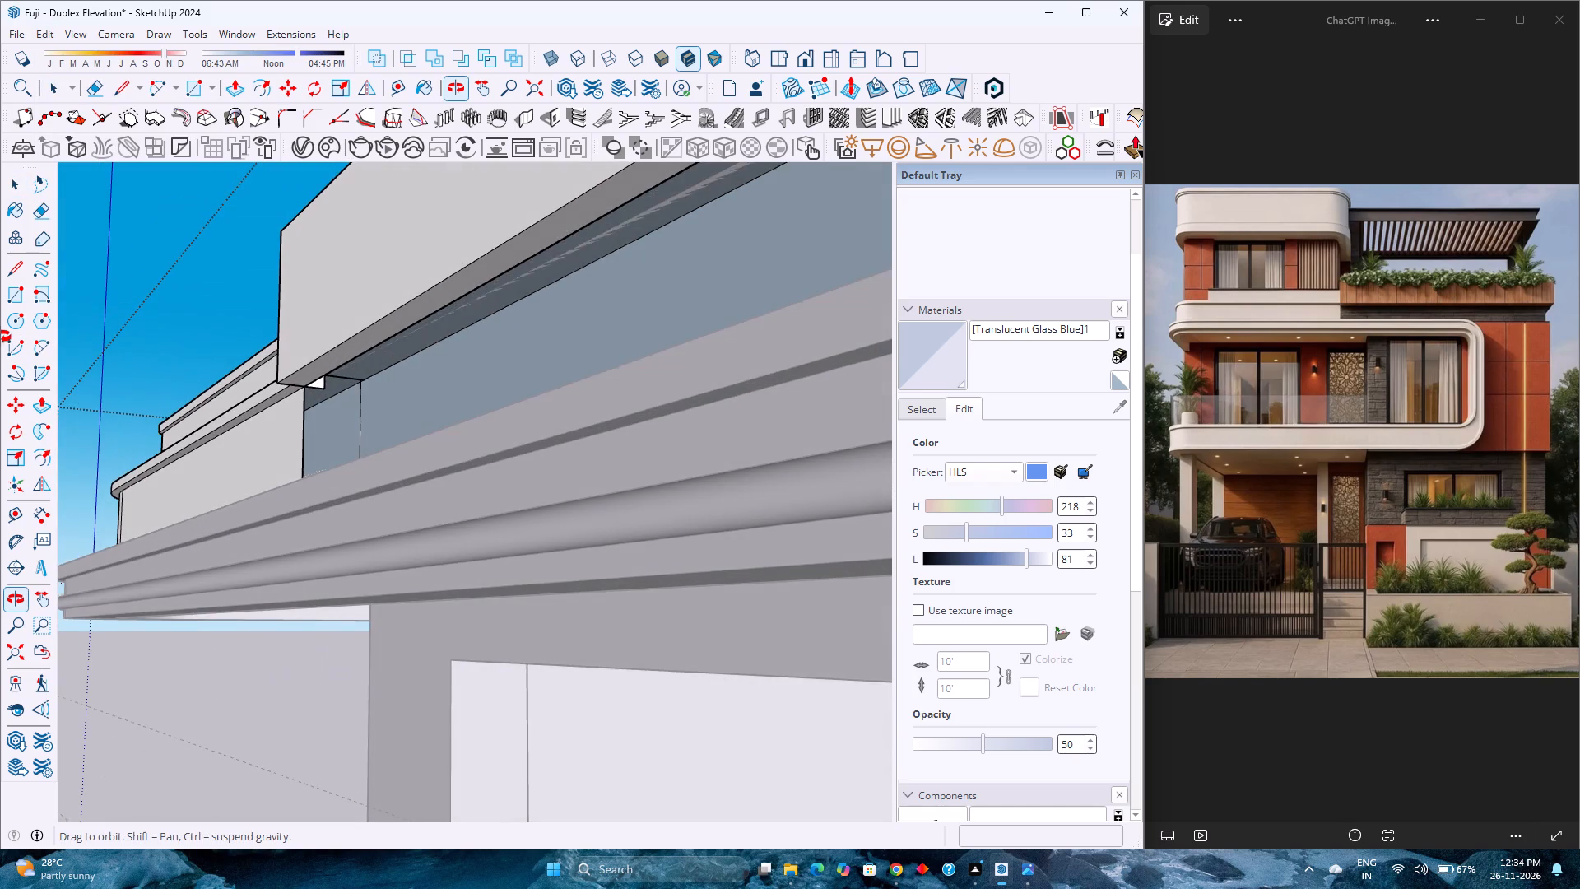
{"action": "middle_click_drag", "start_coordinate": [0, 337], "coordinate": [0, 337]}
{"action": "middle_click", "coordinate": [0, 337]}
{"action": "left_click", "coordinate": [280, 421]}
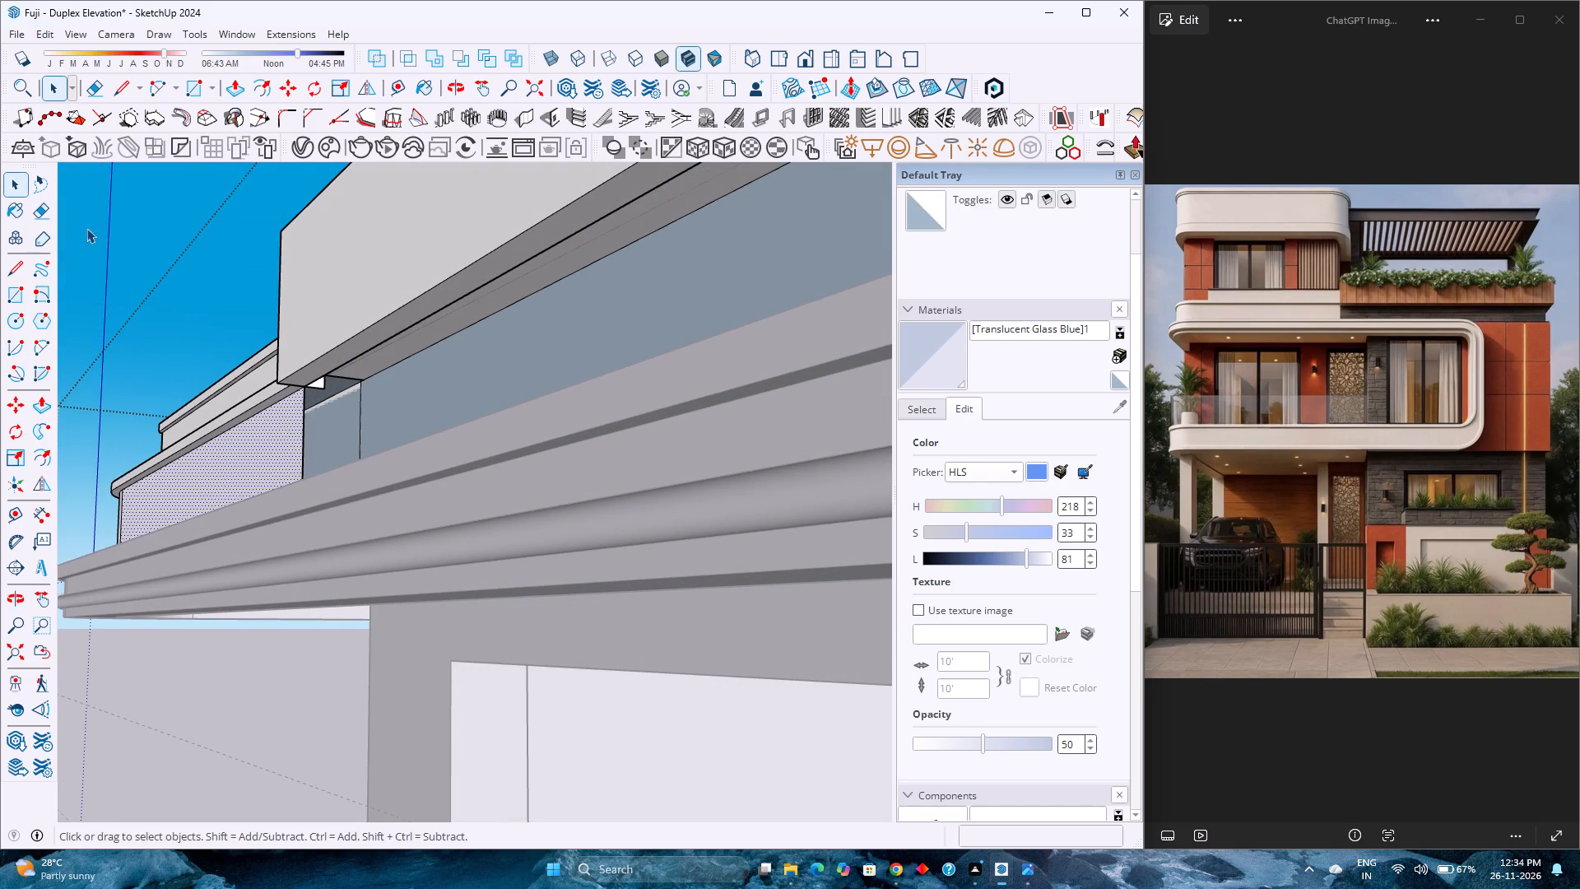
{"action": "left_click", "coordinate": [114, 100]}
{"action": "left_click", "coordinate": [309, 391]}
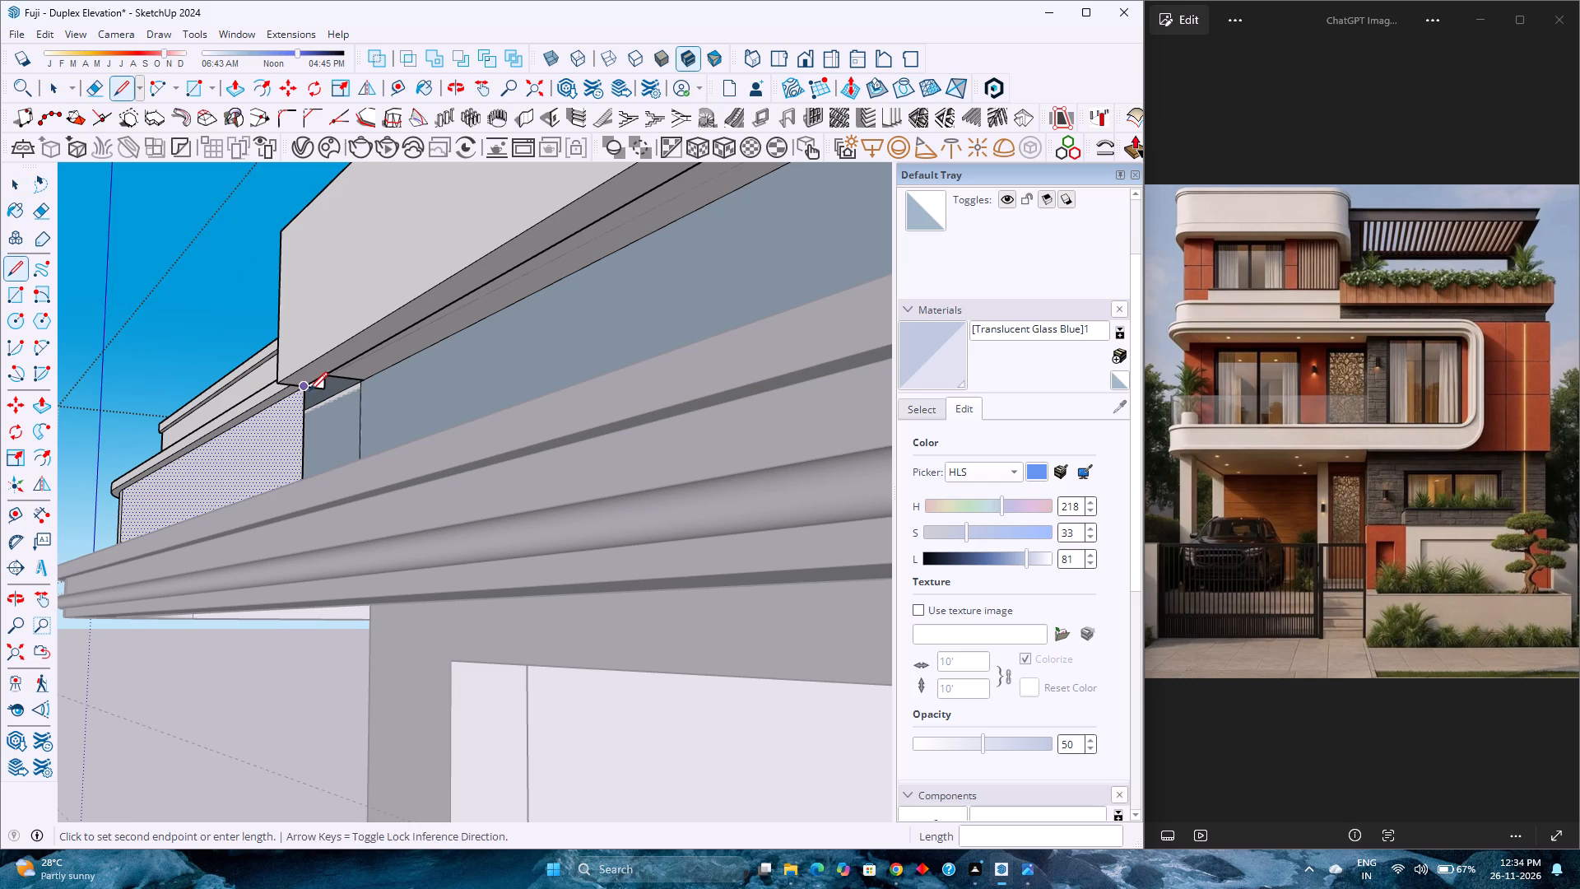
{"action": "scroll", "coordinate": [303, 423], "scroll_direction": "up", "scroll_amount": 2}
{"action": "middle_click_drag", "start_coordinate": [302, 422], "coordinate": [309, 524]}
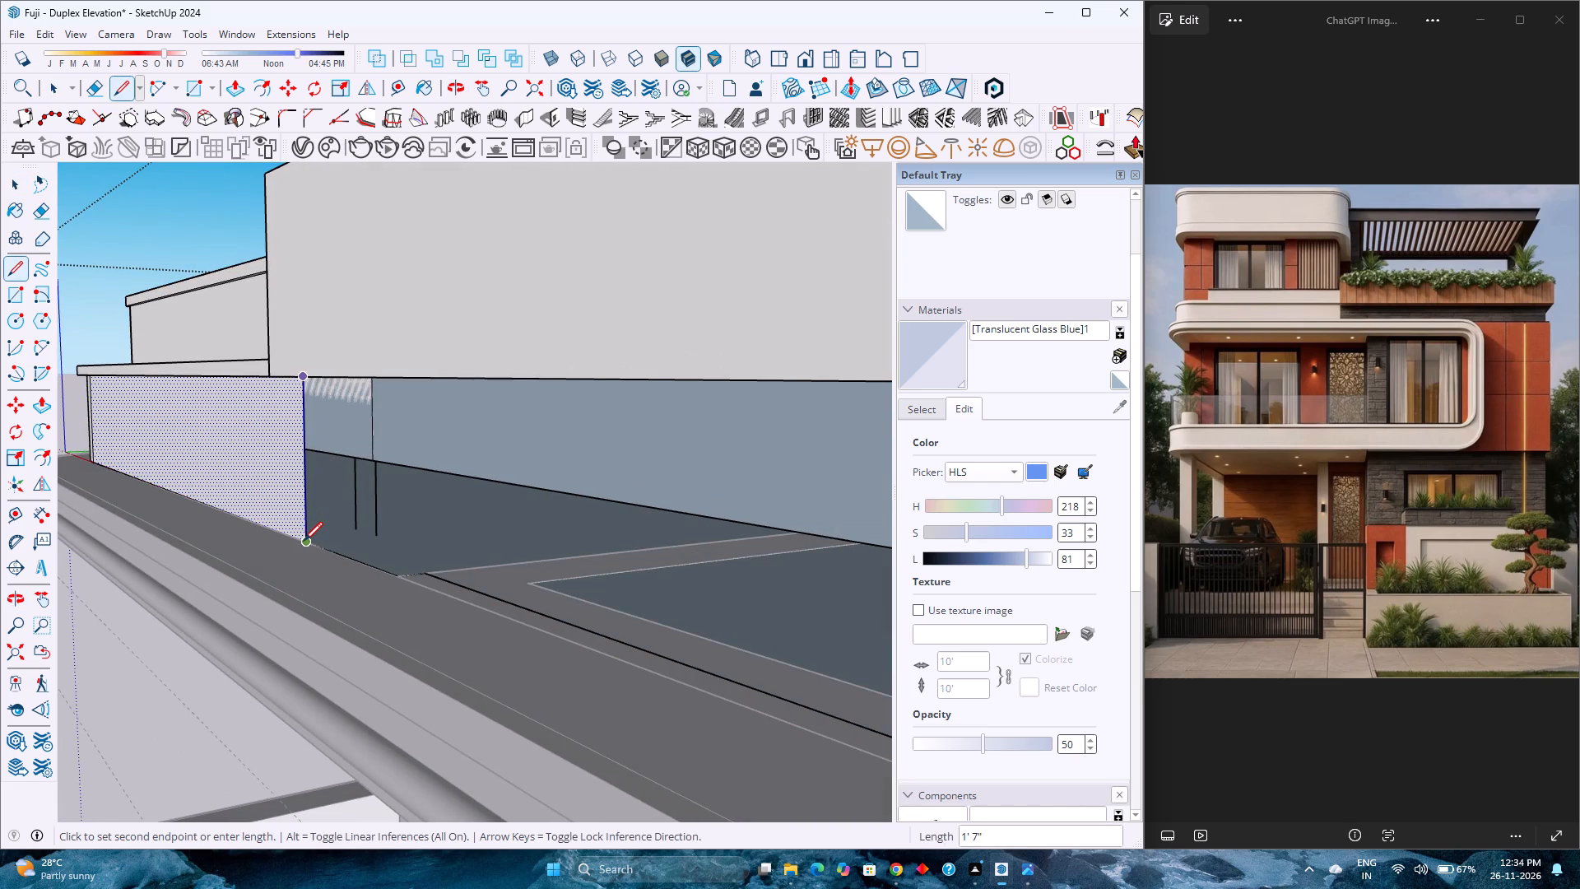
{"action": "left_click", "coordinate": [304, 541]}
Draw a 1' 9" vertical line up the front corner of the side wall at the gap's far end.
{"action": "scroll", "coordinate": [304, 541], "scroll_direction": "up", "scroll_amount": 2}
{"action": "scroll", "coordinate": [304, 541], "scroll_direction": "down", "scroll_amount": 13}
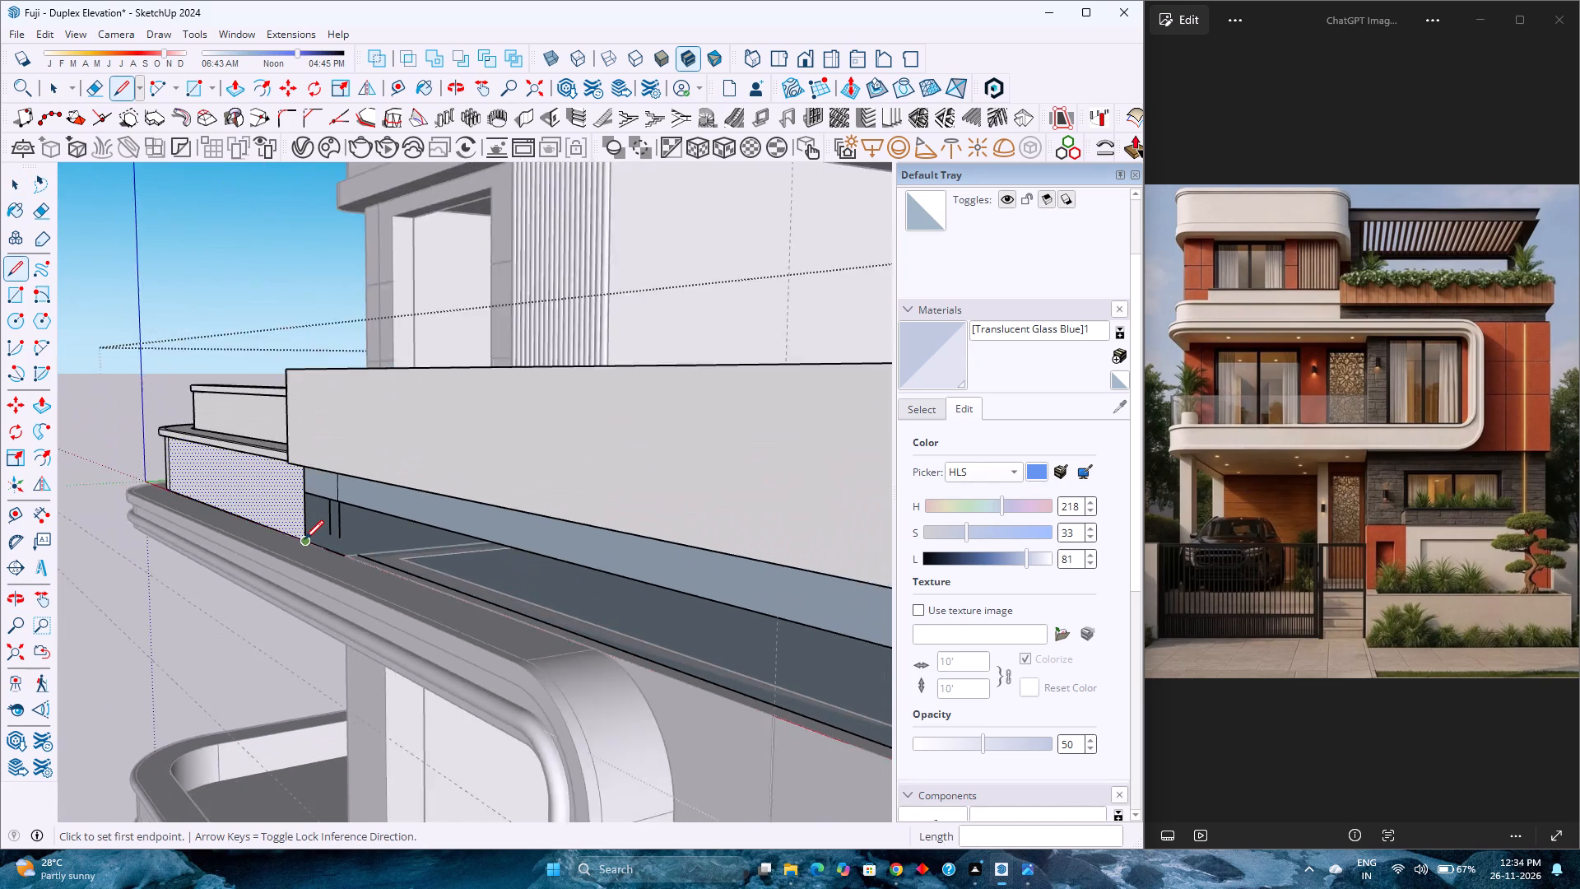
{"action": "scroll", "coordinate": [304, 539], "scroll_direction": "down", "scroll_amount": 7}
{"action": "scroll", "coordinate": [549, 626], "scroll_direction": "up", "scroll_amount": 14}
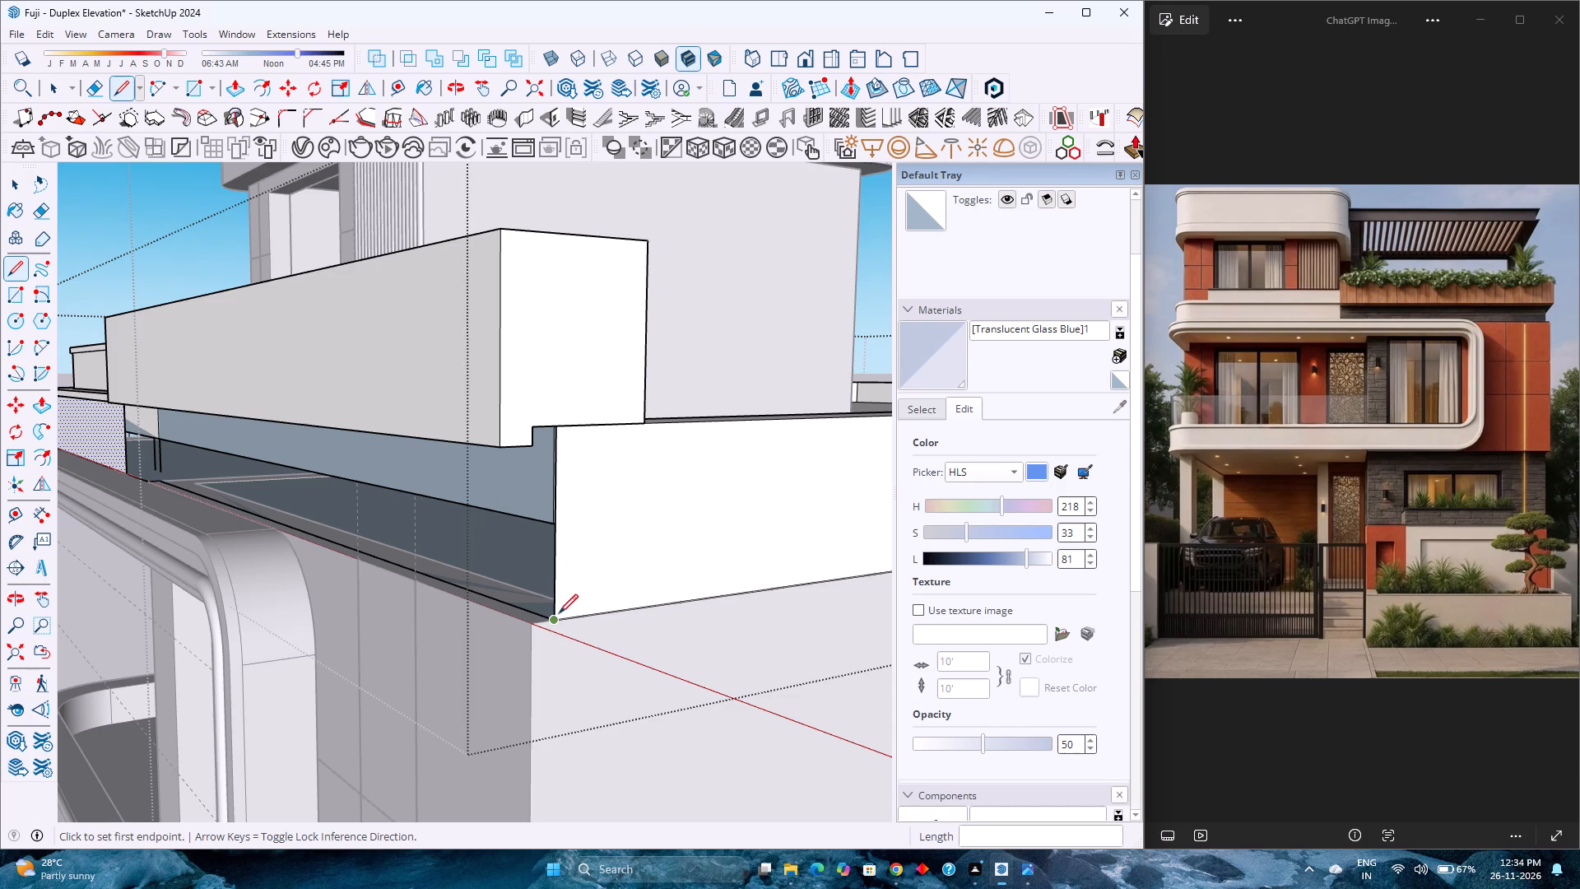
{"action": "left_click", "coordinate": [555, 613]}
{"action": "scroll", "coordinate": [560, 442], "scroll_direction": "up", "scroll_amount": 9}
{"action": "middle_click_drag", "start_coordinate": [552, 451], "coordinate": [546, 444]}
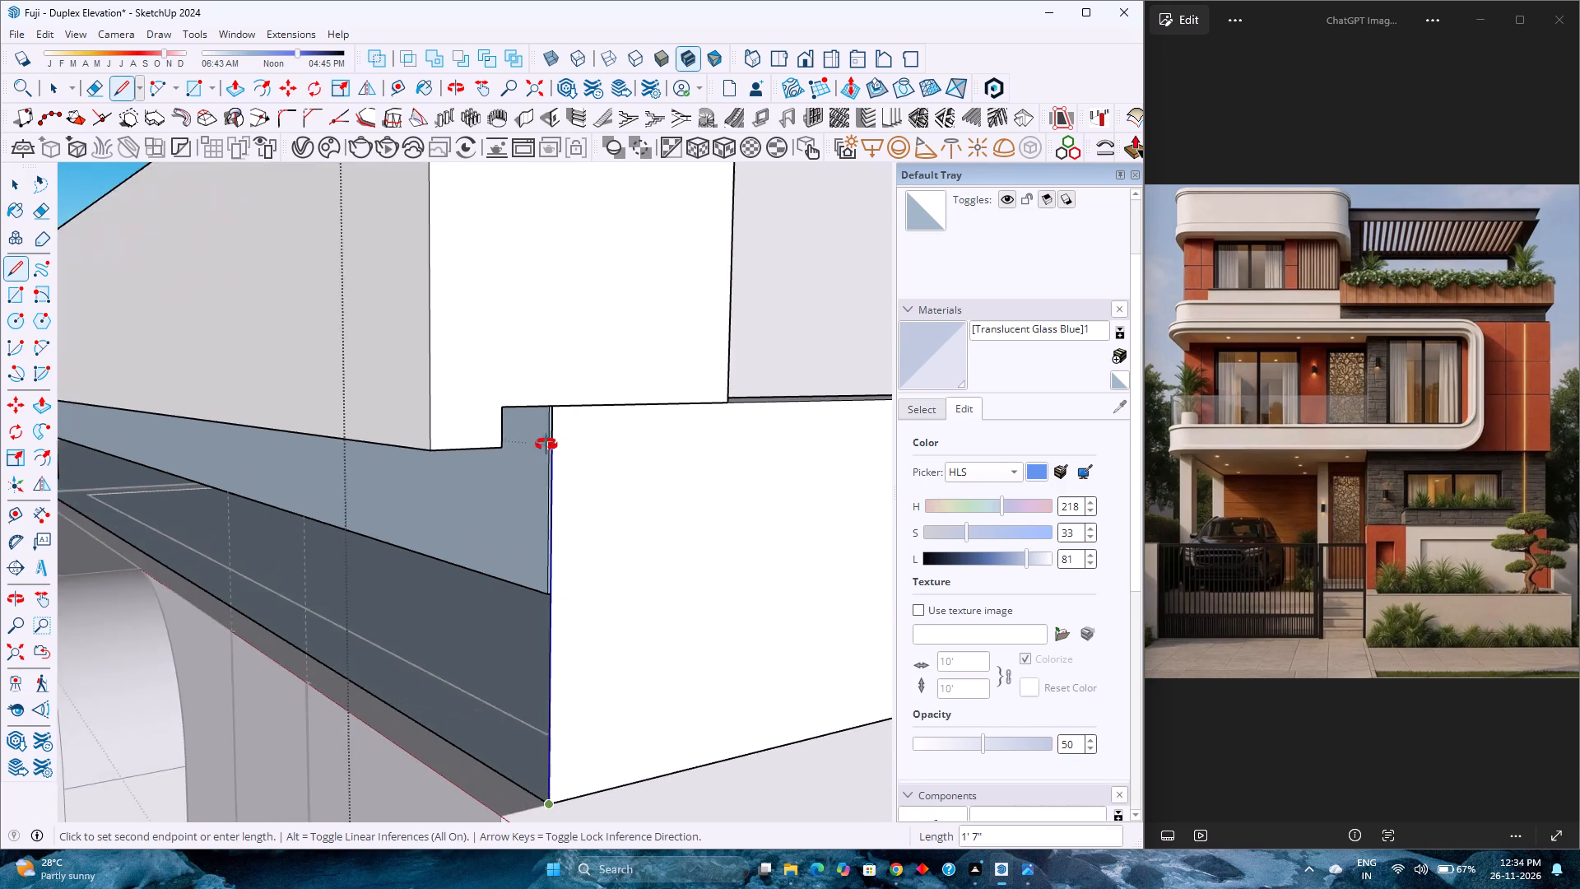
{"action": "middle_click_drag", "start_coordinate": [546, 444], "coordinate": [370, 371]}
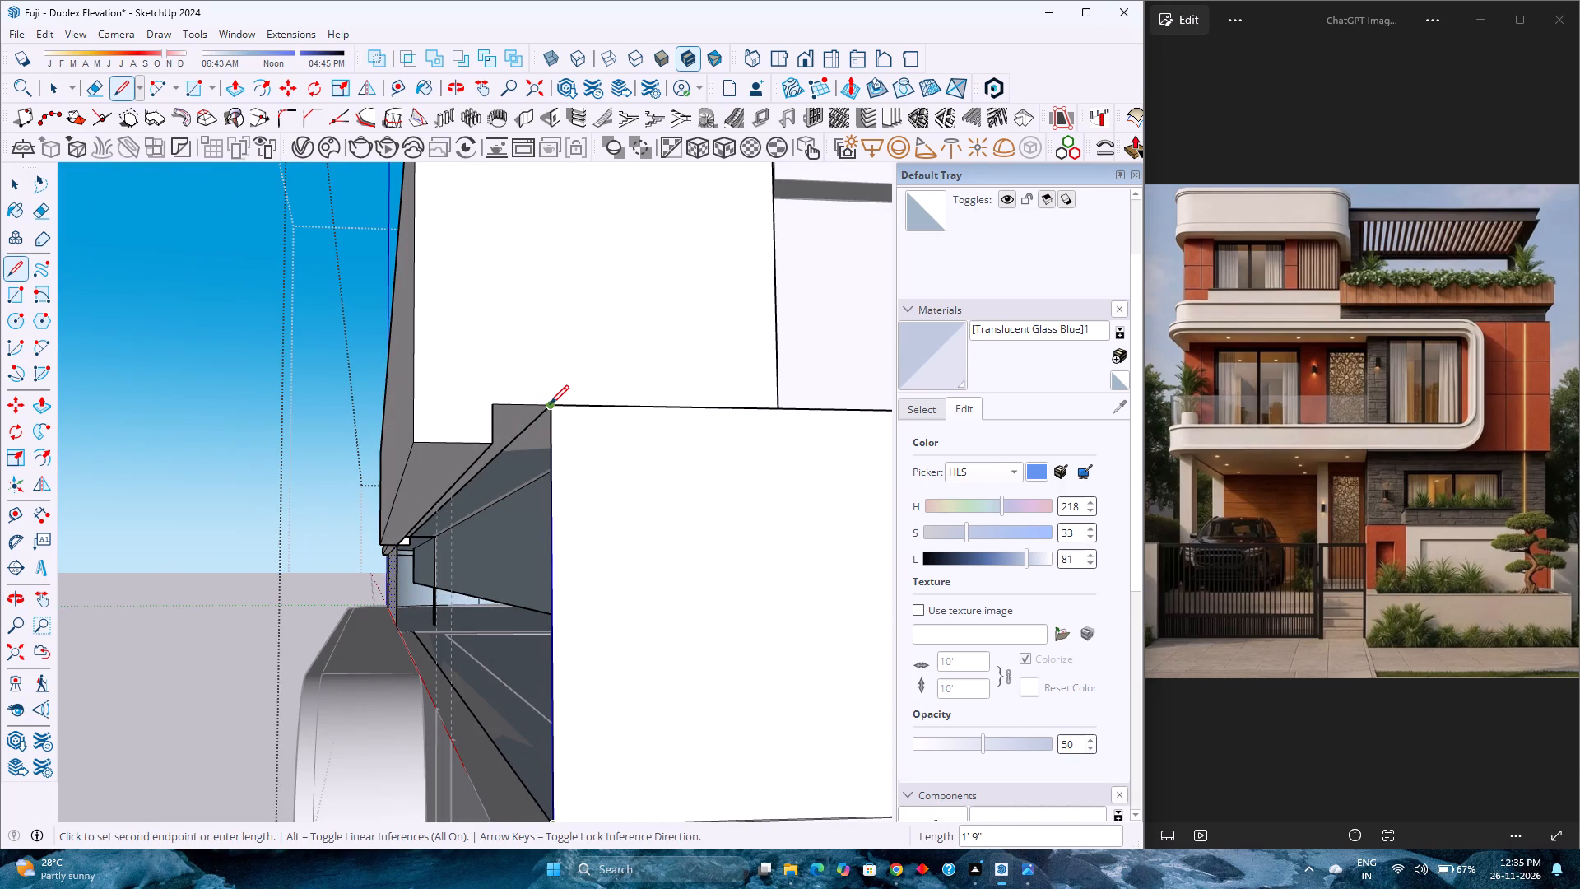
{"action": "left_click", "coordinate": [550, 404]}
Close the open front with a rectangle about 16' 2 13/16" by 1' 7", from the short wall's top corner to the side wall's bottom corner.
{"action": "scroll", "coordinate": [412, 550], "scroll_direction": "up", "scroll_amount": 1}
{"action": "middle_click_drag", "start_coordinate": [412, 550], "coordinate": [454, 538]}
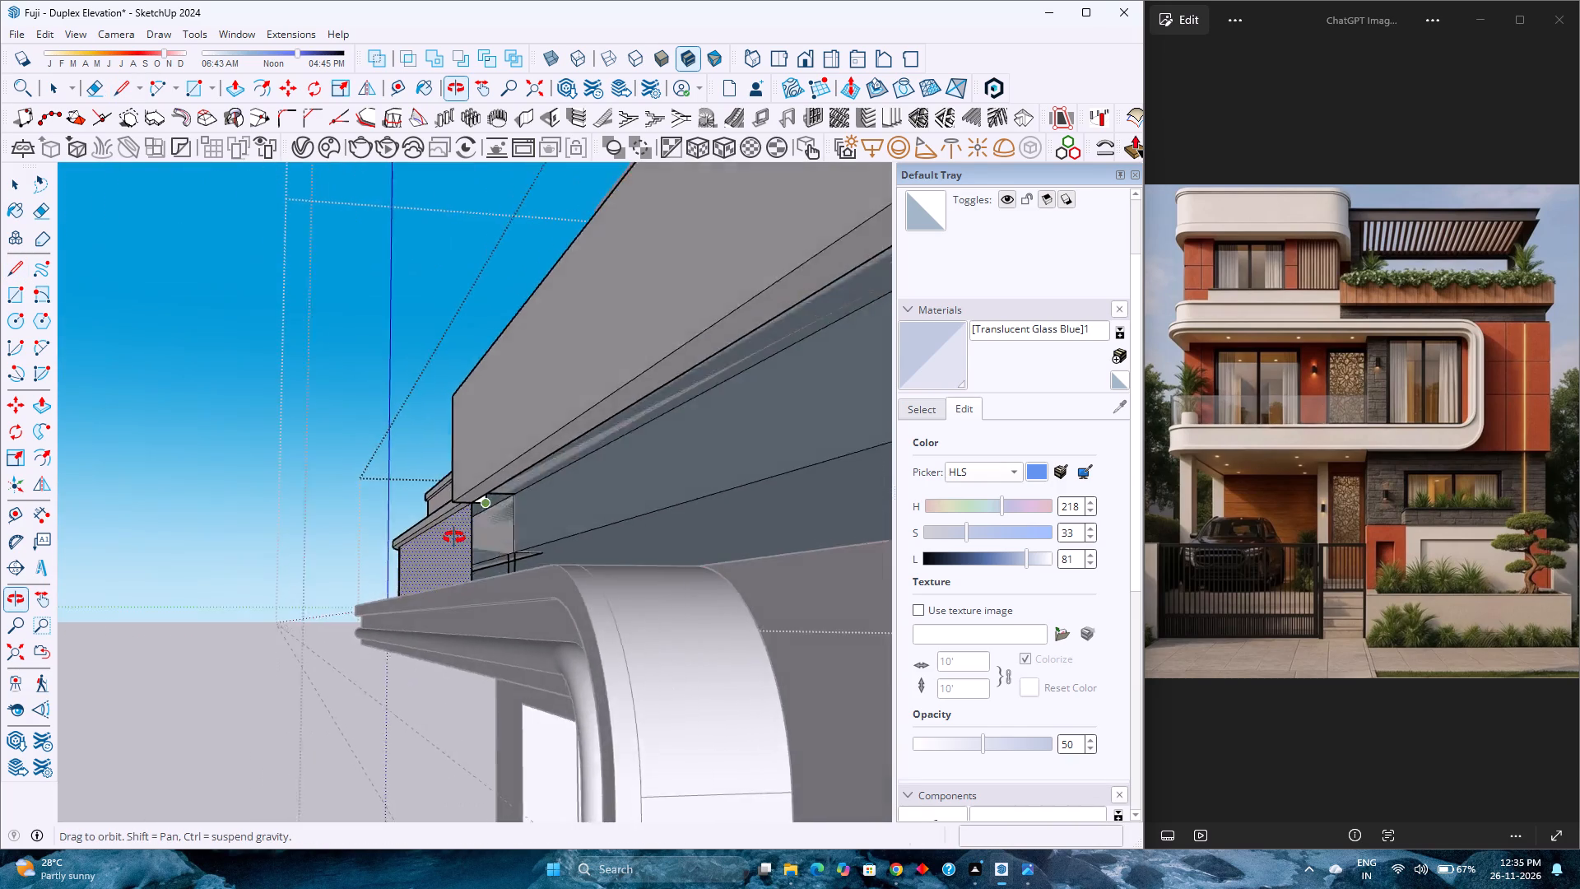
{"action": "middle_click_drag", "start_coordinate": [454, 538], "coordinate": [456, 542]}
{"action": "key", "text": "r"}
{"action": "scroll", "coordinate": [471, 526], "scroll_direction": "up", "scroll_amount": 8}
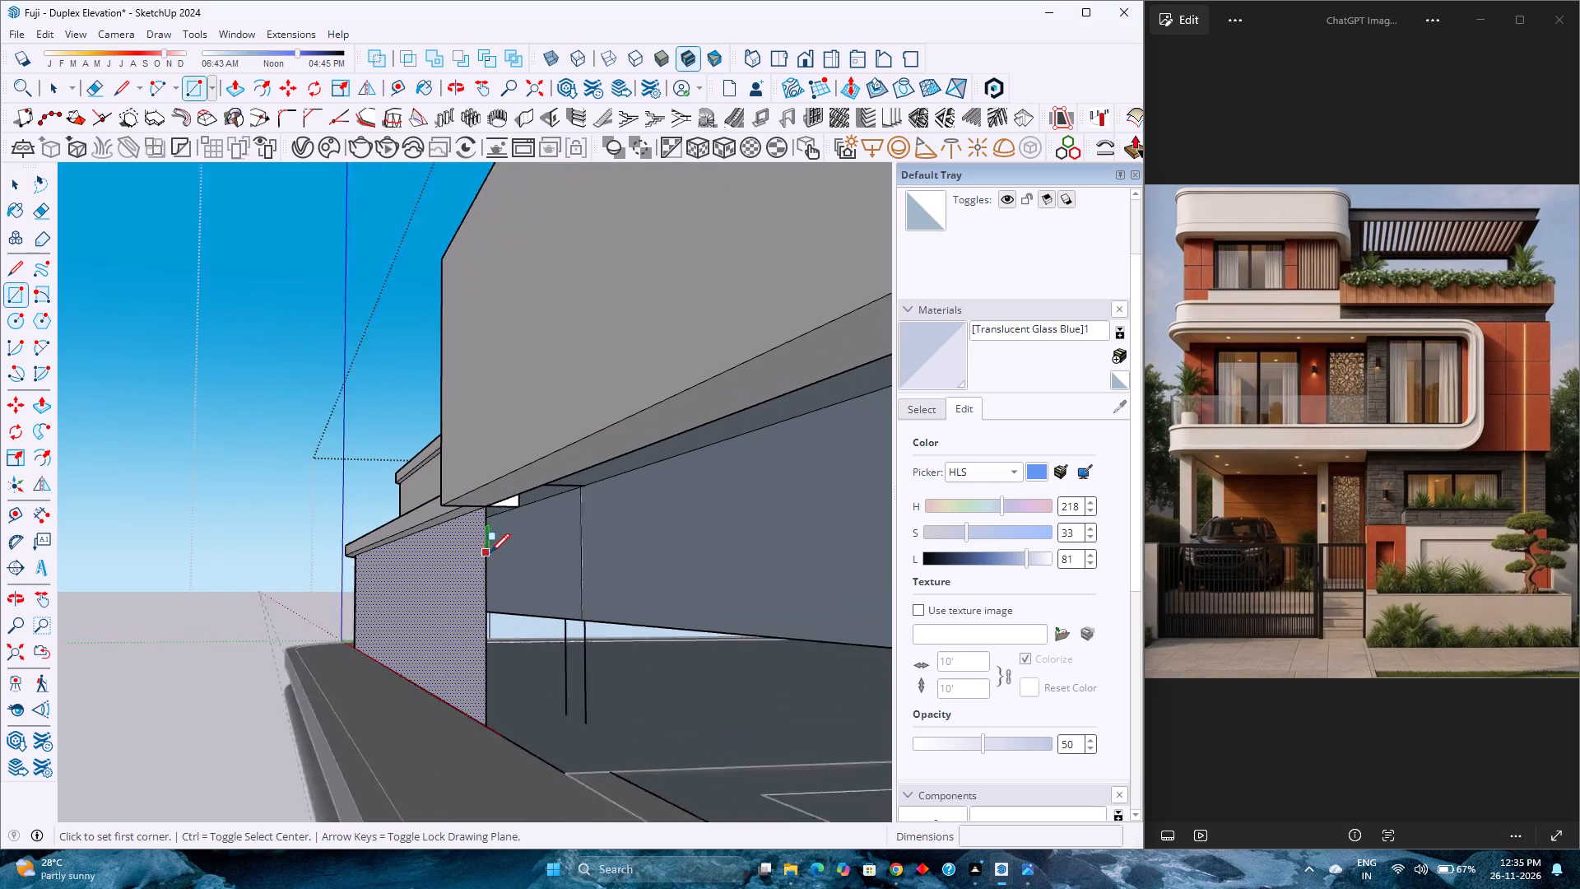
{"action": "left_click", "coordinate": [490, 499]}
{"action": "scroll", "coordinate": [496, 589], "scroll_direction": "down", "scroll_amount": 13}
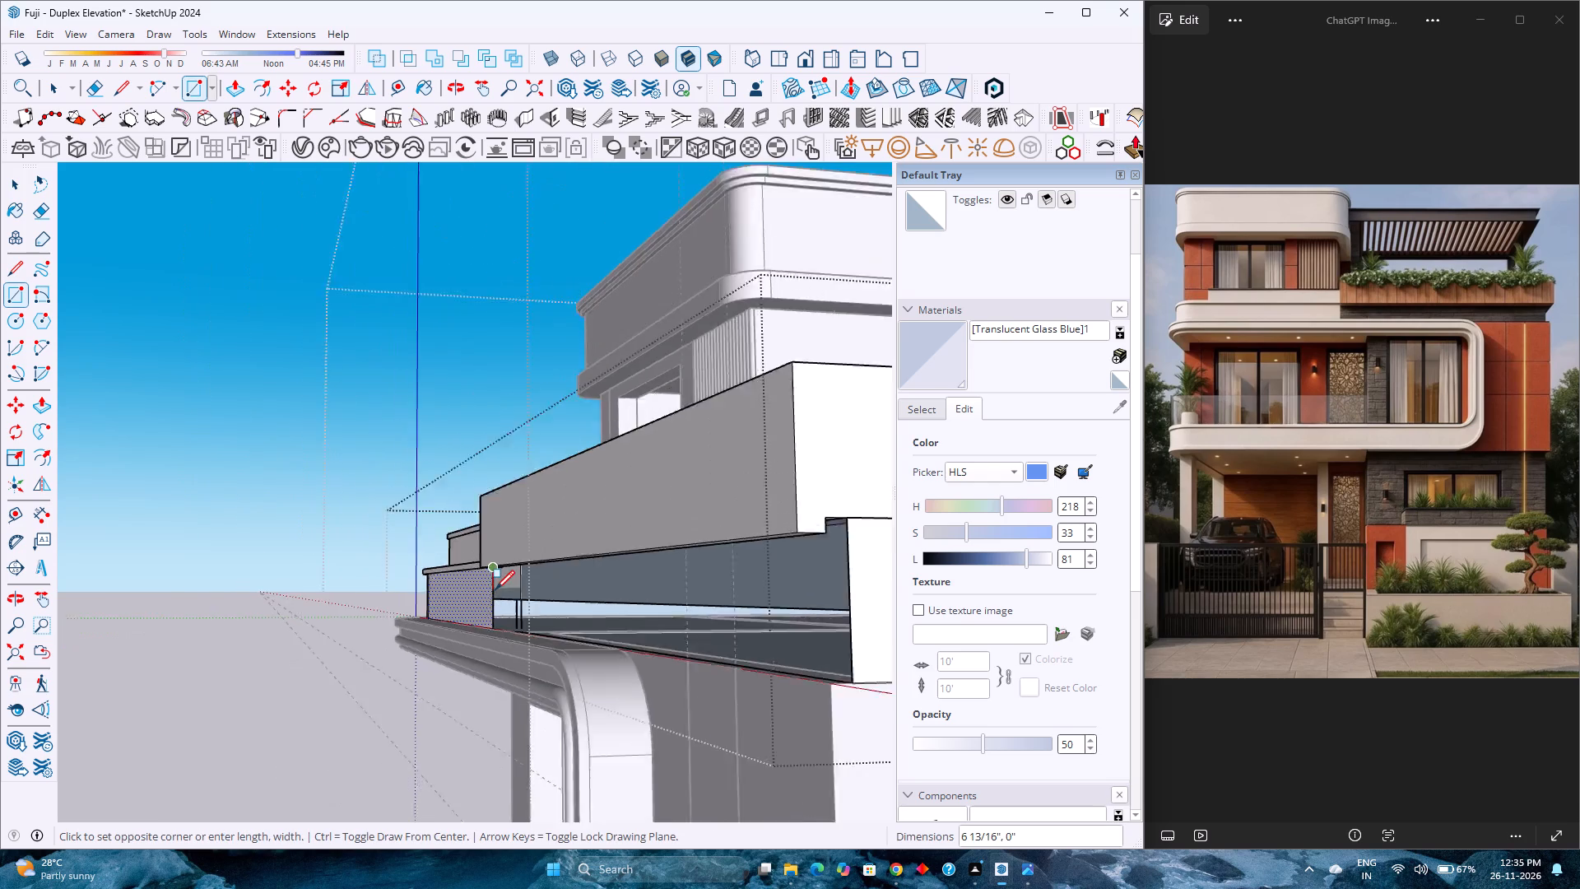
{"action": "scroll", "coordinate": [495, 589], "scroll_direction": "down", "scroll_amount": 7}
{"action": "scroll", "coordinate": [600, 625], "scroll_direction": "up", "scroll_amount": 16}
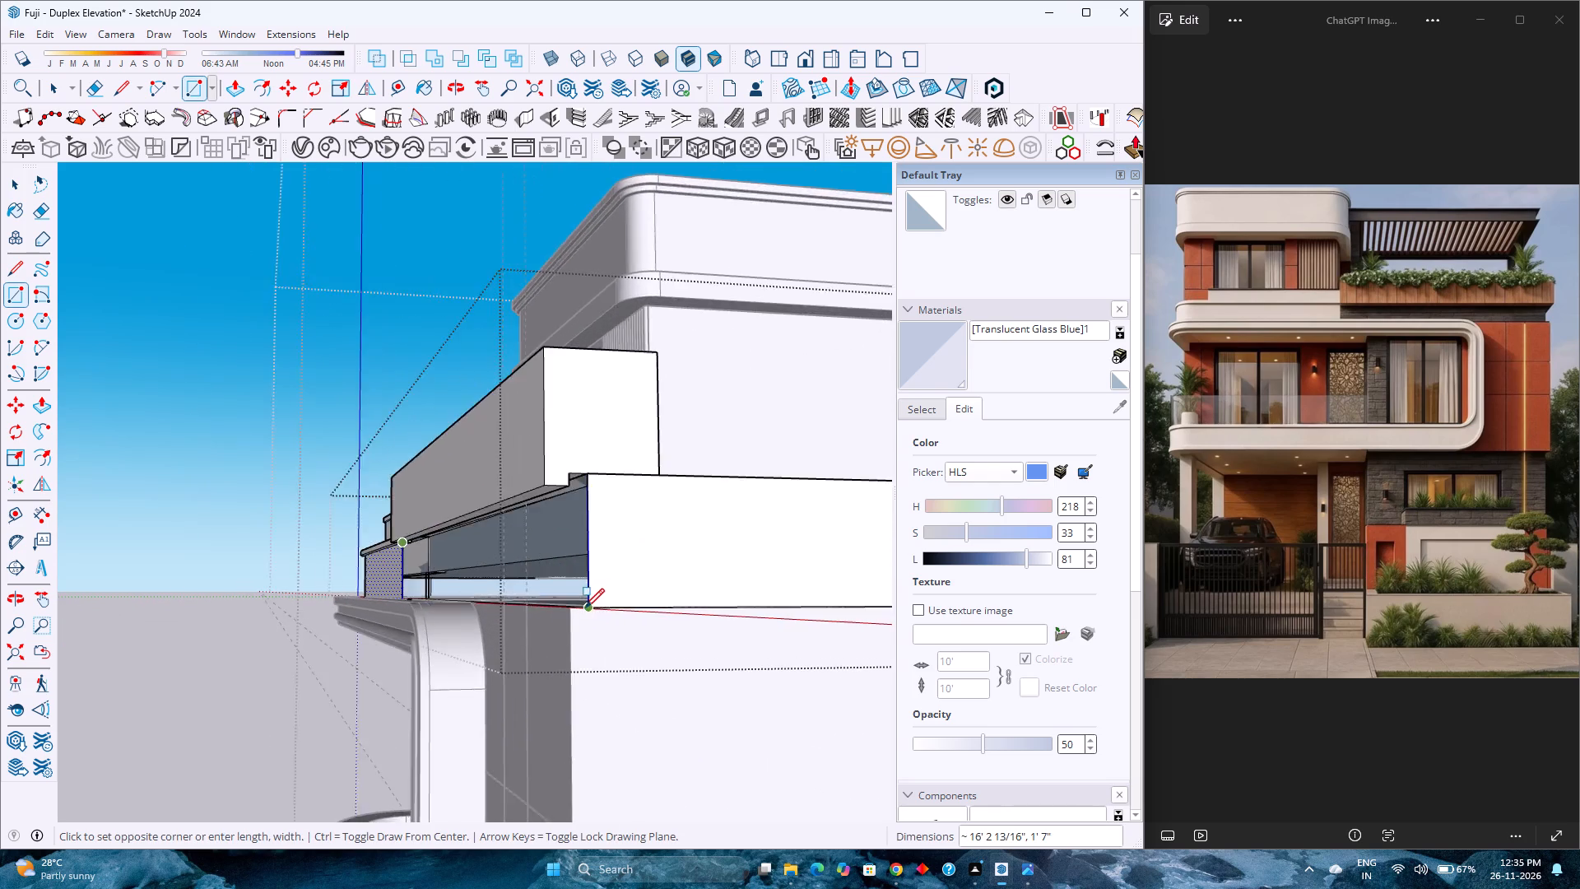
{"action": "scroll", "coordinate": [585, 607], "scroll_direction": "up", "scroll_amount": 7}
{"action": "left_click", "coordinate": [596, 610]}
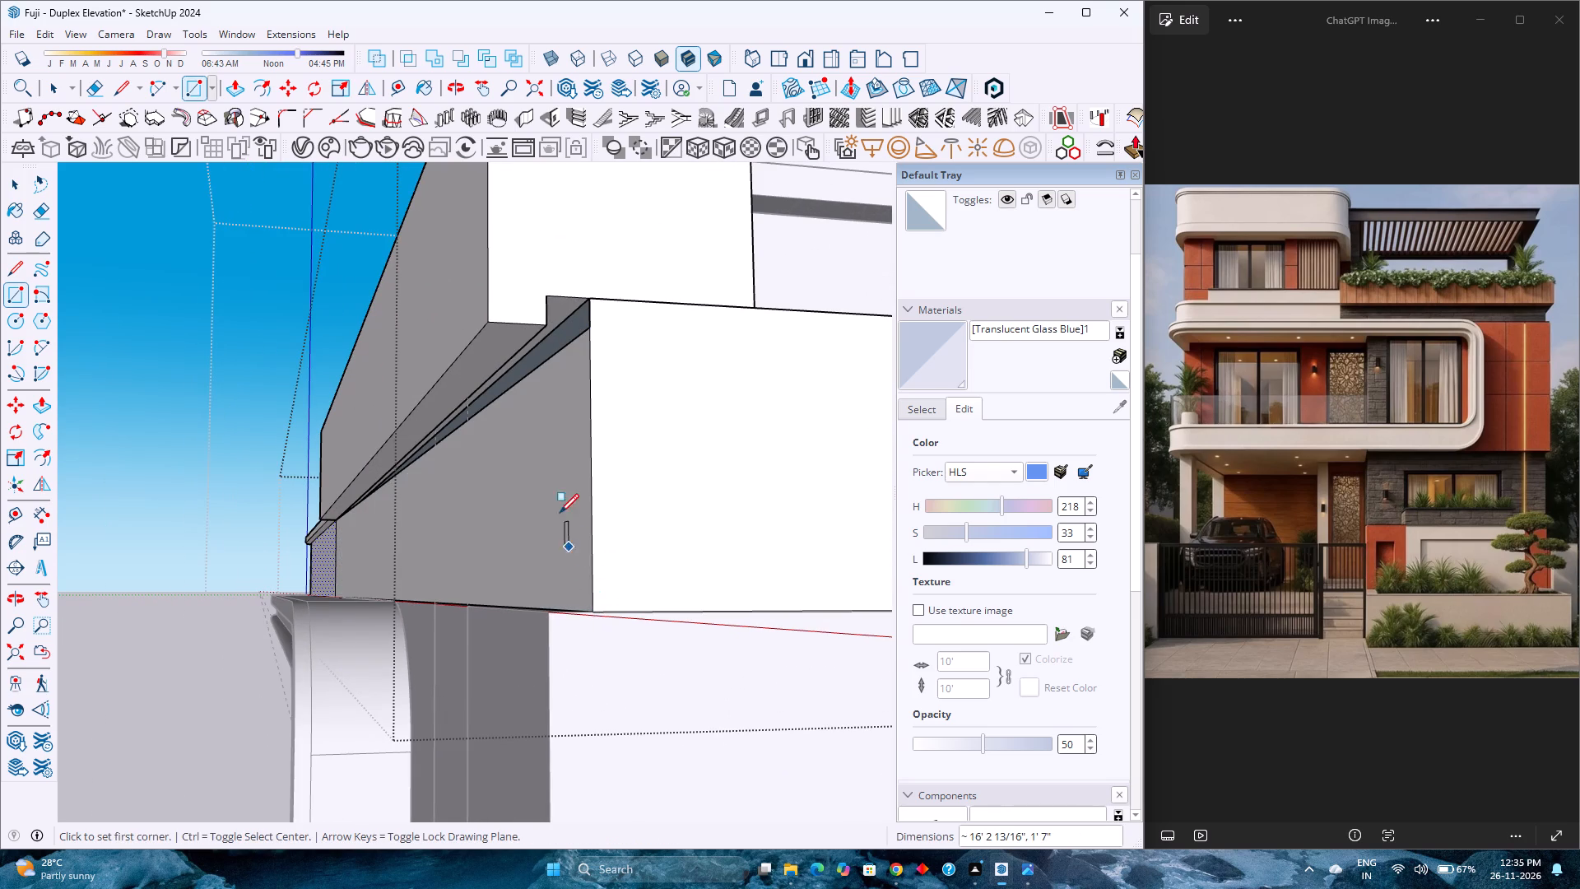
{"action": "key", "text": "space"}
Examine the new front face at both ends and along the narrow slit beneath the upper parapet.
{"action": "scroll", "coordinate": [527, 465], "scroll_direction": "up", "scroll_amount": 2}
{"action": "middle_click_drag", "start_coordinate": [527, 465], "coordinate": [843, 496]}
{"action": "scroll", "coordinate": [742, 384], "scroll_direction": "up", "scroll_amount": 3}
{"action": "middle_click_drag", "start_coordinate": [742, 375], "coordinate": [728, 382]}
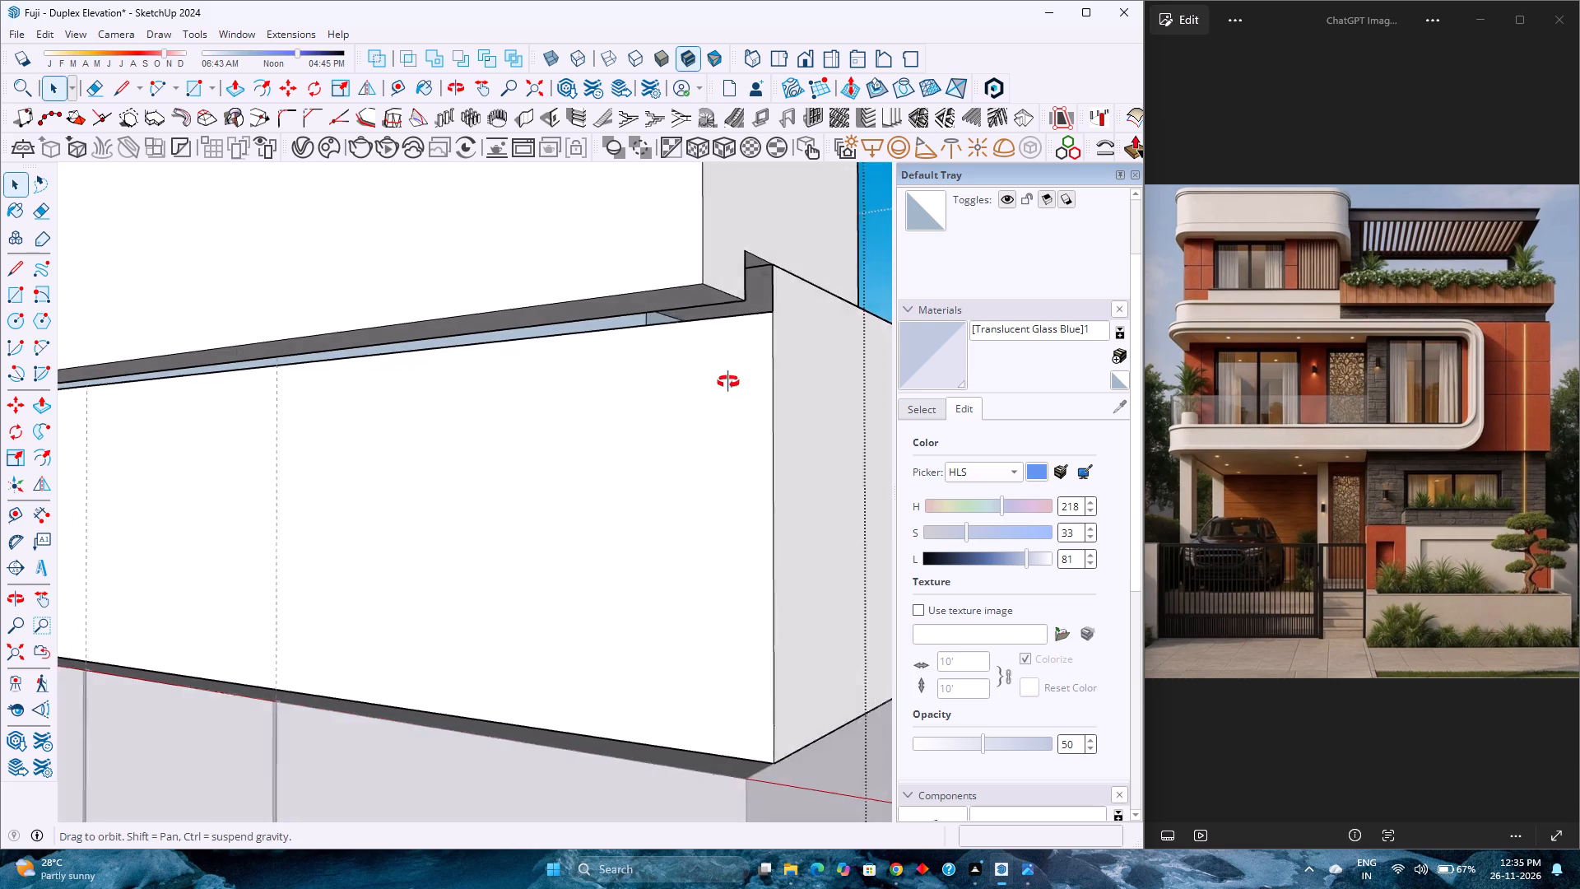
{"action": "middle_click_drag", "start_coordinate": [728, 382], "coordinate": [554, 291]}
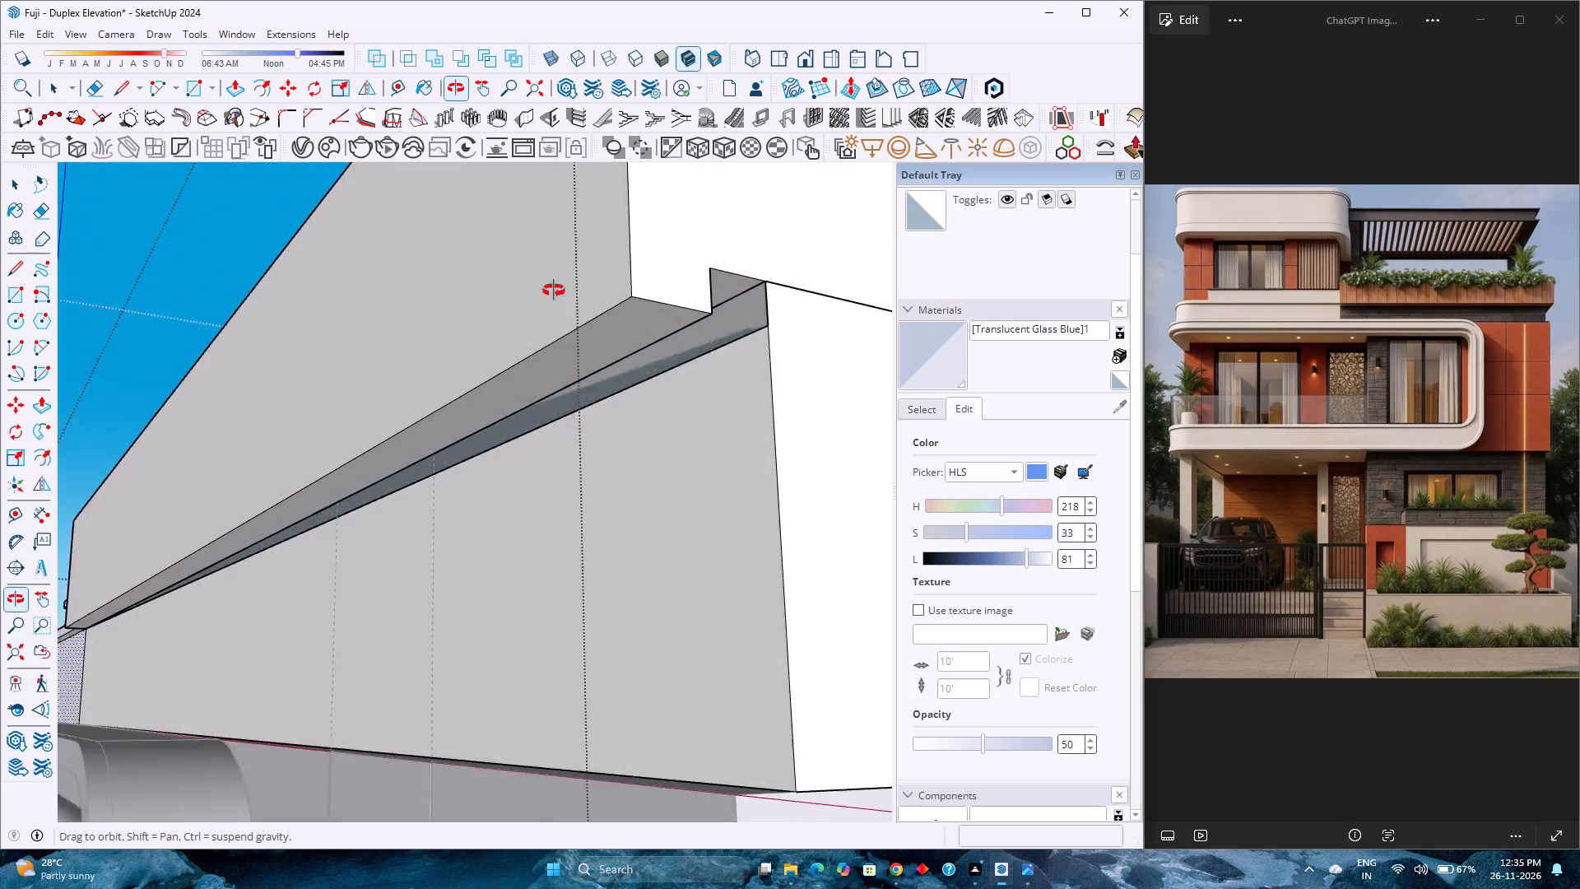
{"action": "middle_click_drag", "start_coordinate": [554, 291], "coordinate": [382, 368]}
{"action": "middle_click", "coordinate": [401, 353]}
{"action": "middle_click", "coordinate": [402, 353]}
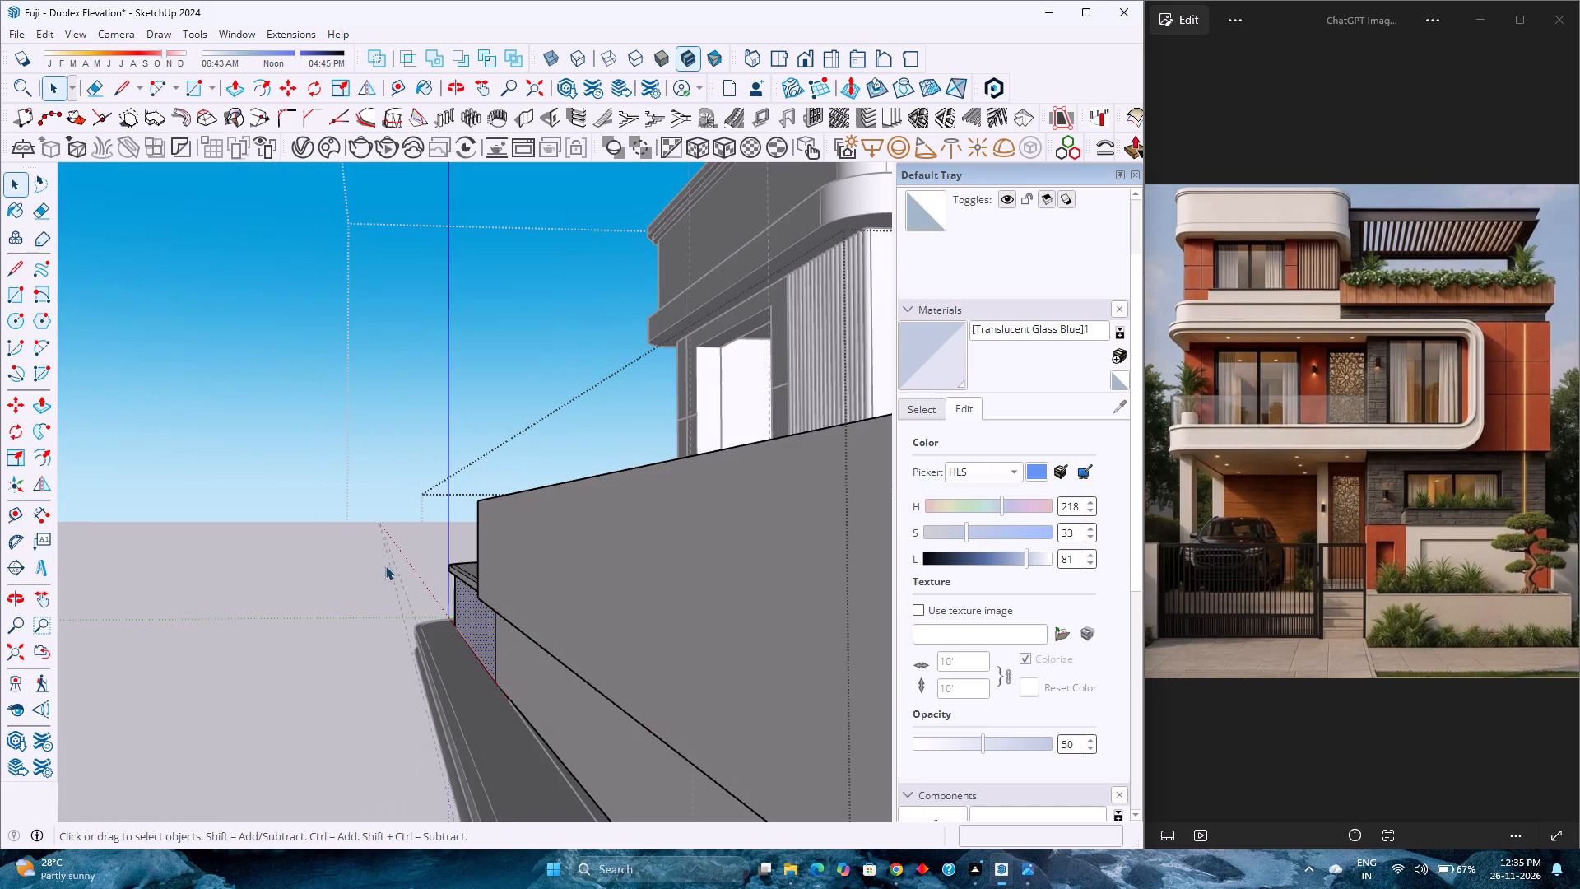
{"action": "scroll", "coordinate": [453, 574], "scroll_direction": "down", "scroll_amount": 9}
{"action": "scroll", "coordinate": [477, 617], "scroll_direction": "up", "scroll_amount": 1, "text": "shift"}
{"action": "middle_click_drag", "start_coordinate": [477, 612], "coordinate": [472, 493], "text": "shift"}
{"action": "middle_click", "coordinate": [472, 491], "text": "shift"}
{"action": "middle_click_drag", "start_coordinate": [429, 534], "coordinate": [555, 438]}
{"action": "scroll", "coordinate": [605, 348], "scroll_direction": "up", "scroll_amount": 2}
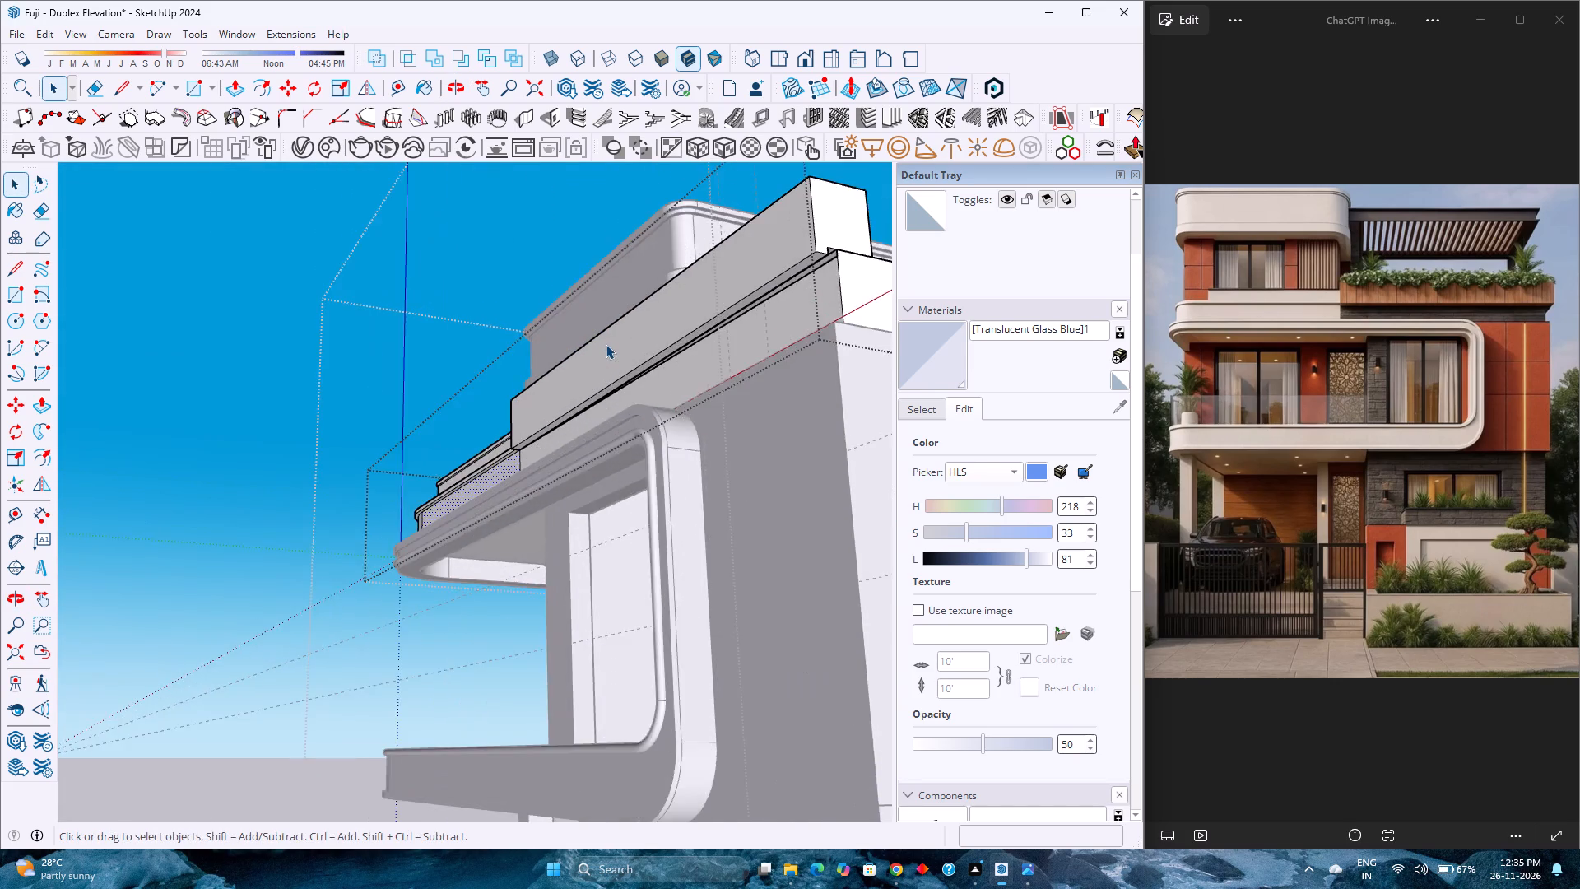
{"action": "scroll", "coordinate": [606, 344], "scroll_direction": "up", "scroll_amount": 16}
{"action": "scroll", "coordinate": [452, 570], "scroll_direction": "up", "scroll_amount": 3}
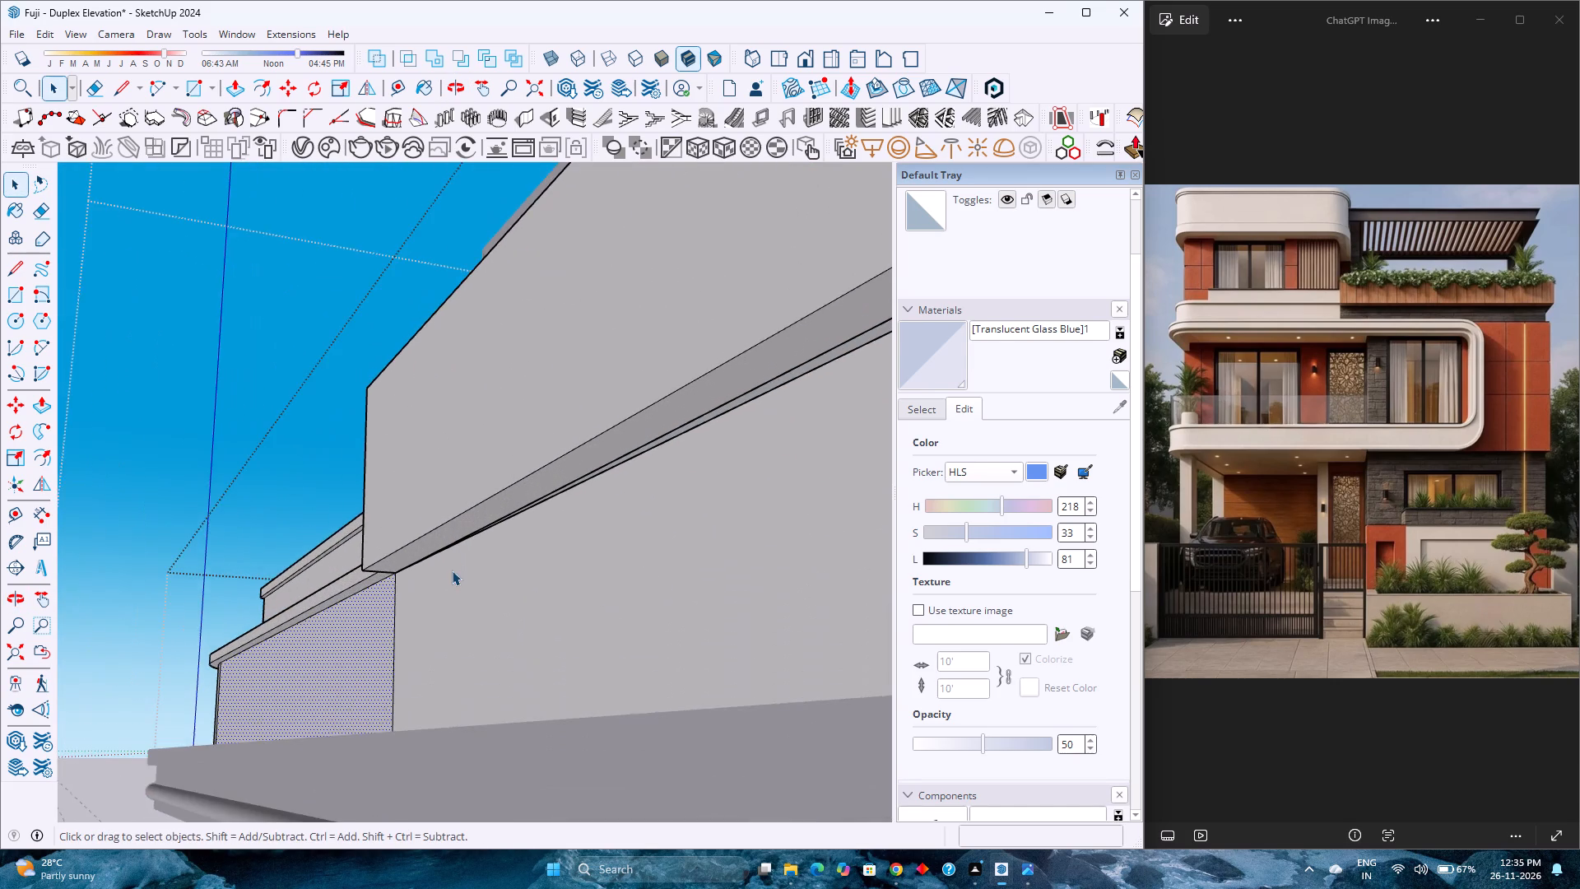
{"action": "middle_click_drag", "start_coordinate": [451, 570], "coordinate": [295, 605]}
{"action": "middle_click", "coordinate": [295, 606]}
{"action": "middle_click_drag", "start_coordinate": [429, 619], "coordinate": [439, 618]}
{"action": "middle_click_drag", "start_coordinate": [451, 617], "coordinate": [459, 617]}
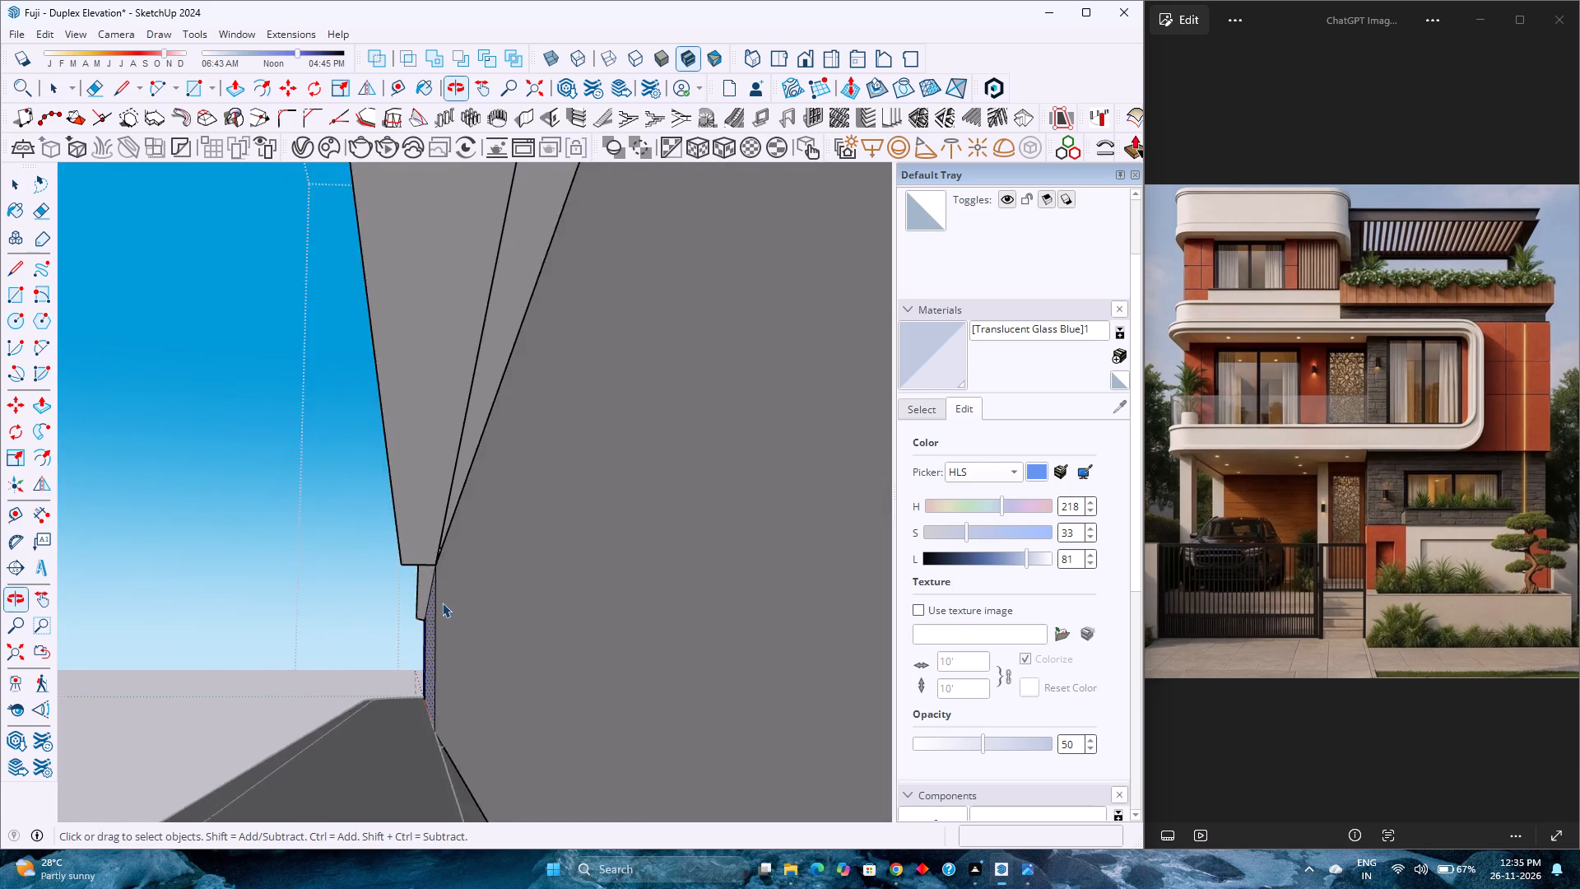
{"action": "scroll", "coordinate": [442, 603], "scroll_direction": "down", "scroll_amount": 7}
{"action": "middle_click", "coordinate": [360, 594]}
{"action": "middle_click_drag", "start_coordinate": [366, 597], "coordinate": [876, 616]}
{"action": "scroll", "coordinate": [141, 507], "scroll_direction": "down", "scroll_amount": 4}
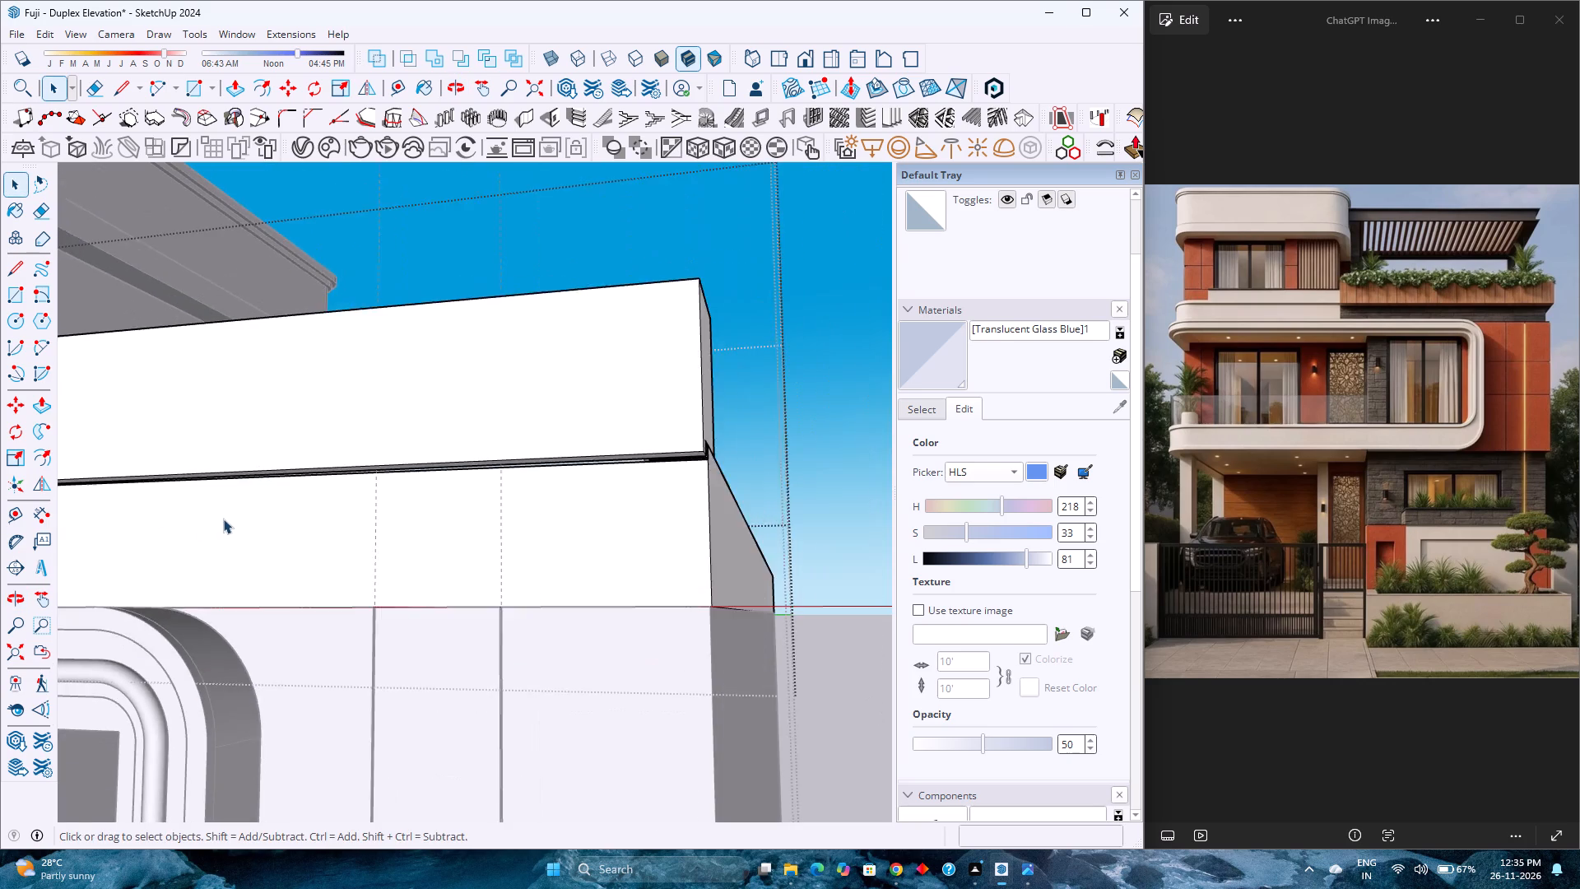
Undo the last five edits on the ceiling group's front above the curved balcony frame and exit the group.
{"action": "scroll", "coordinate": [230, 519], "scroll_direction": "down", "scroll_amount": 2}
{"action": "key", "text": "ctrl+z"}
{"action": "key", "text": "ctrl+z"}
{"action": "key", "text": "ctrl+z"}
{"action": "key", "text": "ctrl+z"}
{"action": "key", "text": "ctrl+z"}
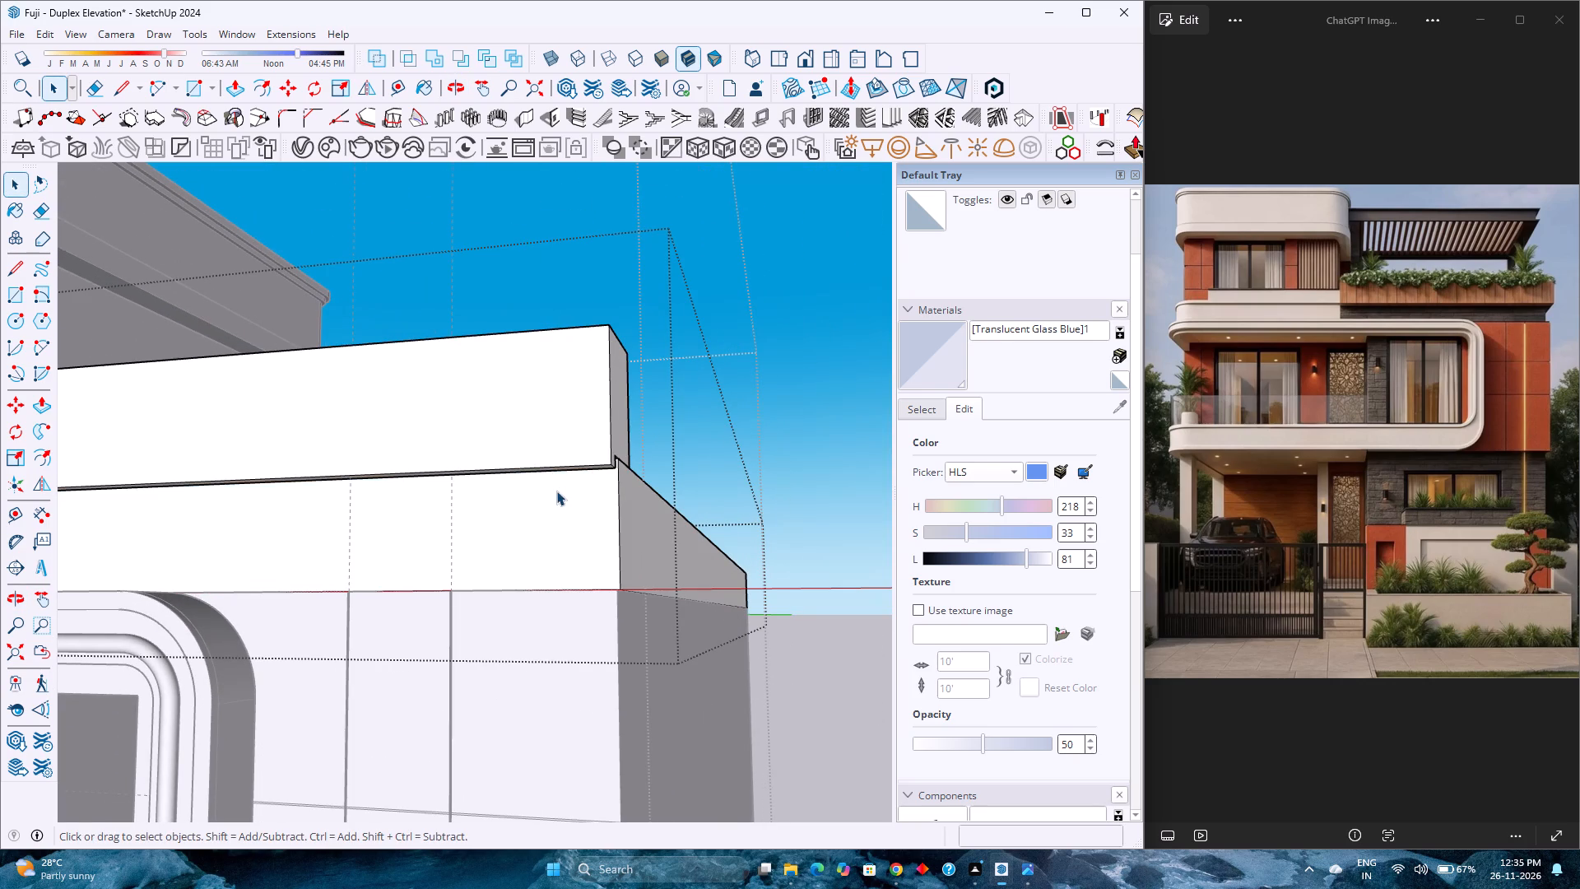
{"action": "scroll", "coordinate": [578, 490], "scroll_direction": "down", "scroll_amount": 7}
{"action": "middle_click_drag", "start_coordinate": [383, 511], "coordinate": [751, 496]}
{"action": "middle_click", "coordinate": [751, 496]}
{"action": "scroll", "coordinate": [730, 479], "scroll_direction": "down", "scroll_amount": 8}
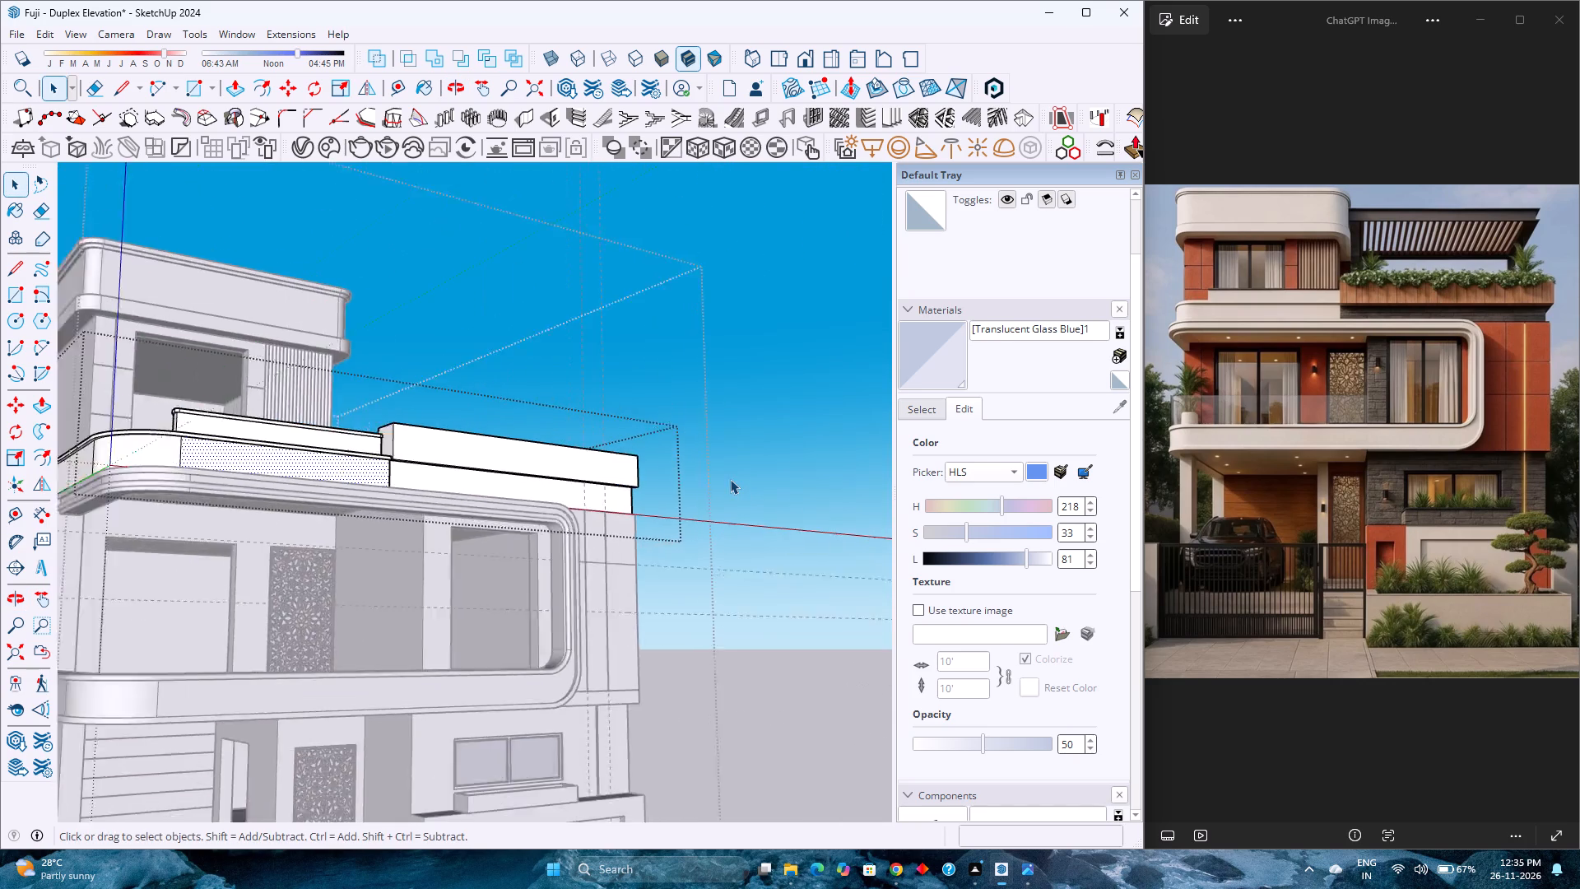
{"action": "scroll", "coordinate": [730, 479], "scroll_direction": "down", "scroll_amount": 1}
{"action": "scroll", "coordinate": [465, 476], "scroll_direction": "up", "scroll_amount": 11}
{"action": "middle_click_drag", "start_coordinate": [439, 490], "coordinate": [694, 412]}
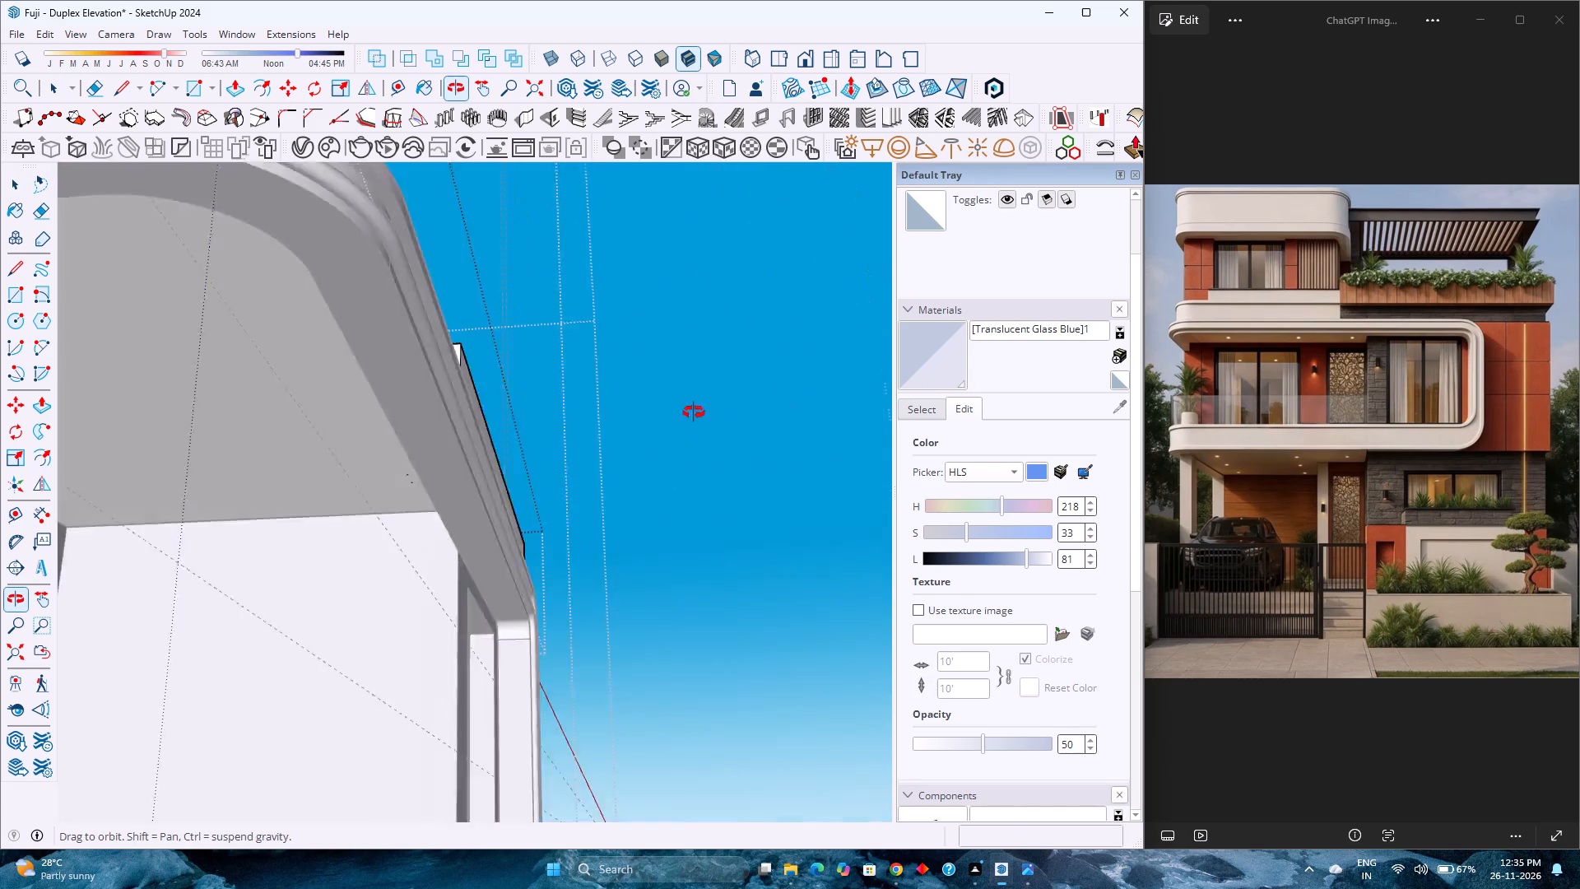
{"action": "middle_click_drag", "start_coordinate": [694, 412], "coordinate": [317, 641]}
{"action": "middle_click", "coordinate": [317, 641]}
{"action": "middle_click_drag", "start_coordinate": [317, 641], "coordinate": [309, 646]}
{"action": "scroll", "coordinate": [330, 616], "scroll_direction": "down", "scroll_amount": 10}
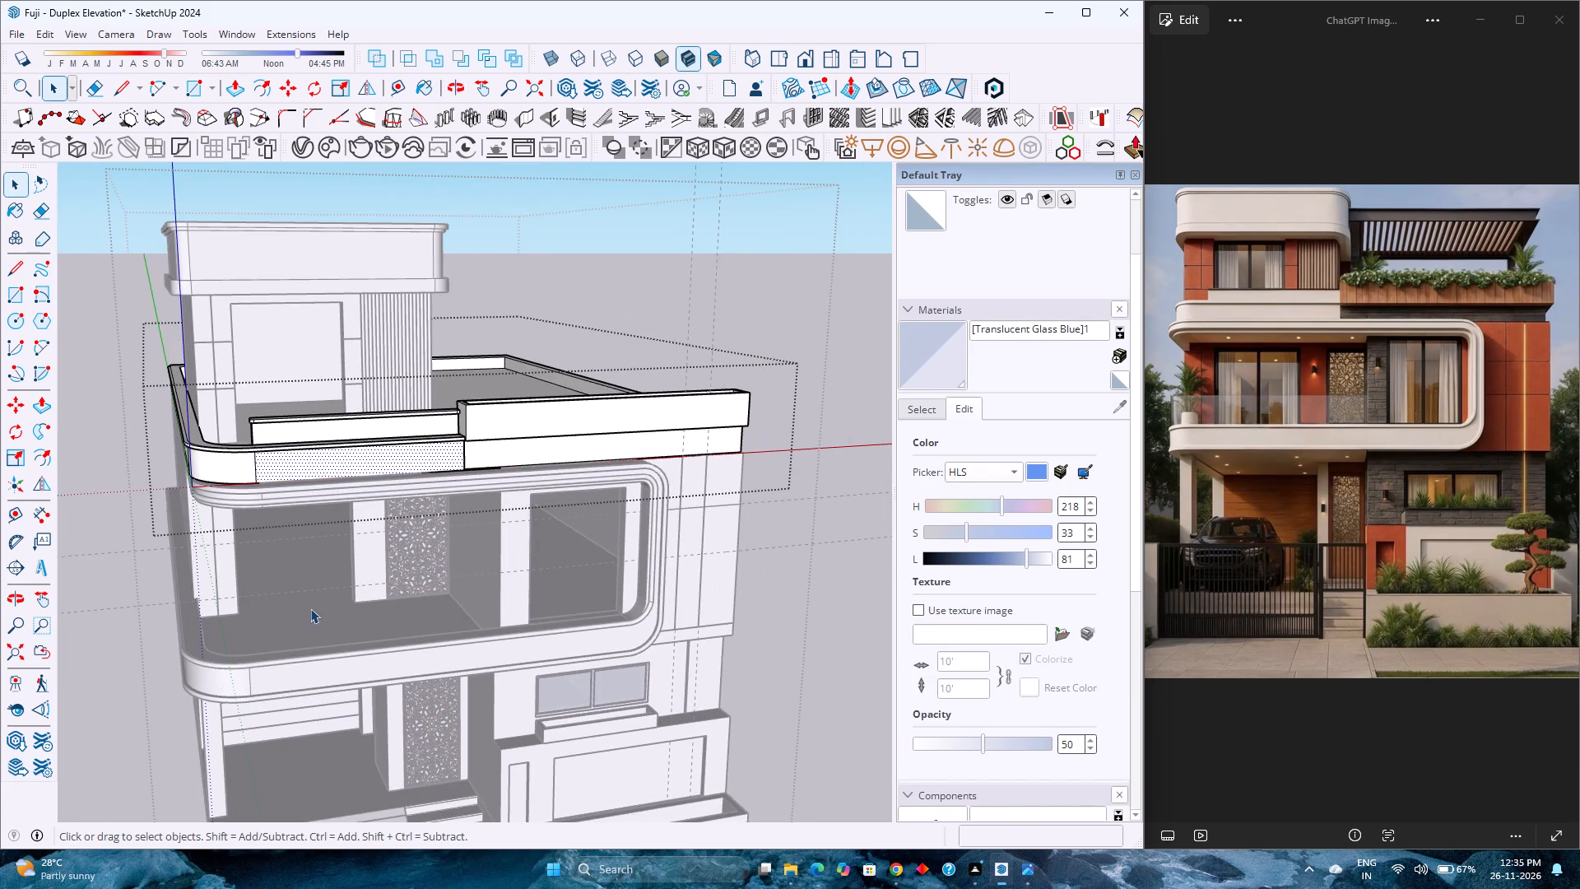
{"action": "scroll", "coordinate": [310, 606], "scroll_direction": "down", "scroll_amount": 4}
{"action": "left_click", "coordinate": [671, 412]}
{"action": "scroll", "coordinate": [673, 417], "scroll_direction": "up", "scroll_amount": 4}
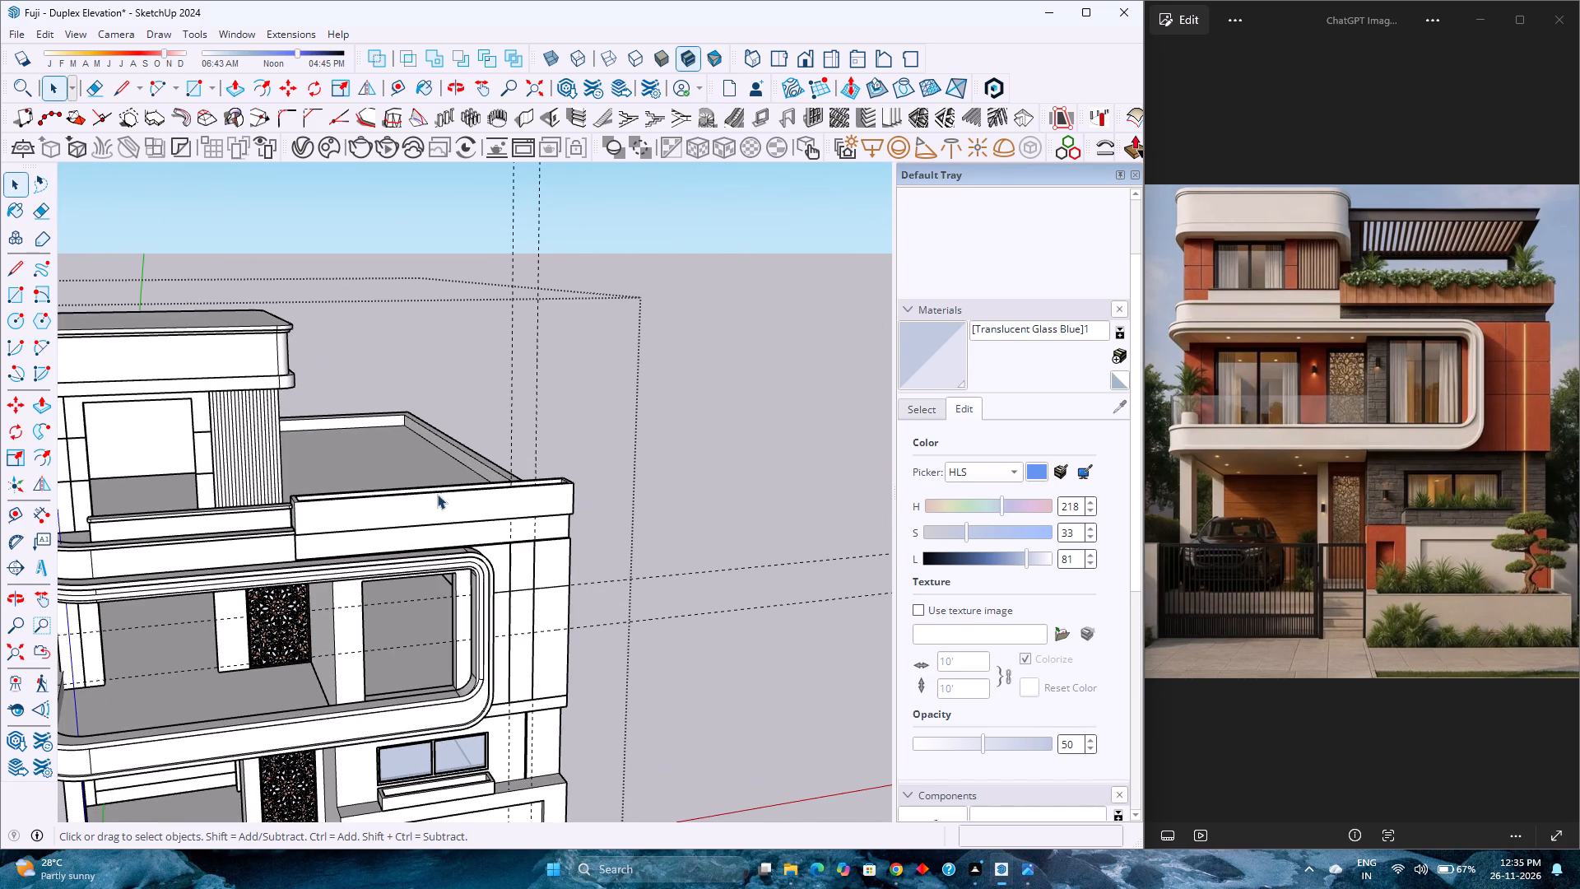
{"action": "scroll", "coordinate": [276, 519], "scroll_direction": "down", "scroll_amount": 4}
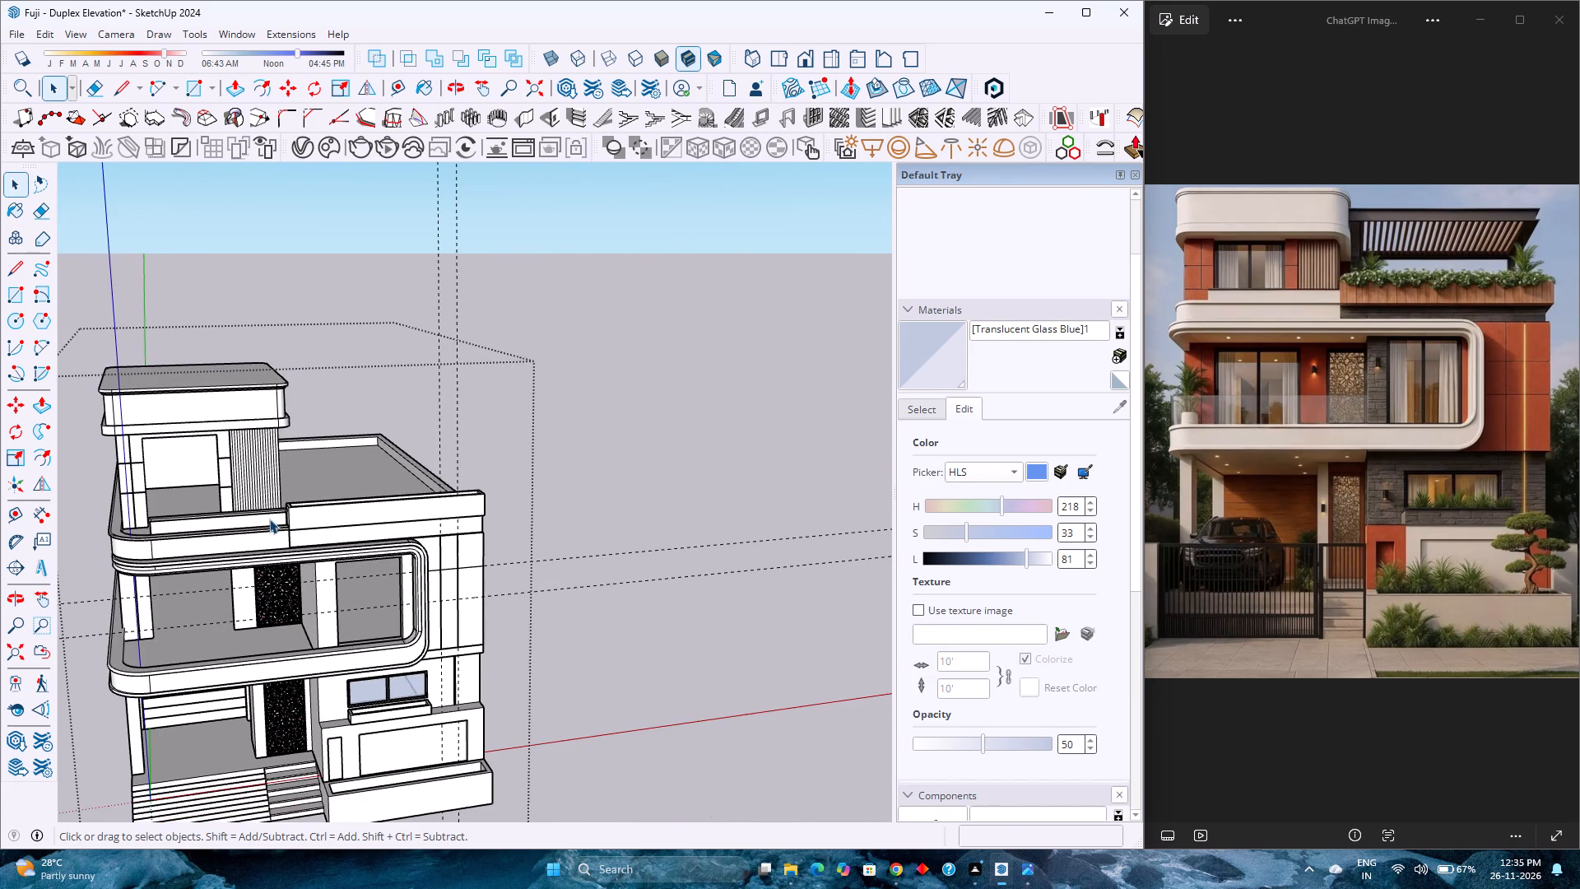
{"action": "scroll", "coordinate": [264, 505], "scroll_direction": "down", "scroll_amount": 4}
{"action": "left_click", "coordinate": [654, 424]}
Copy the three segments of the horizontal groove strip on the wall beside the curved frame 2' 9" straight down, along the lower guide.
{"action": "scroll", "coordinate": [386, 517], "scroll_direction": "up", "scroll_amount": 4}
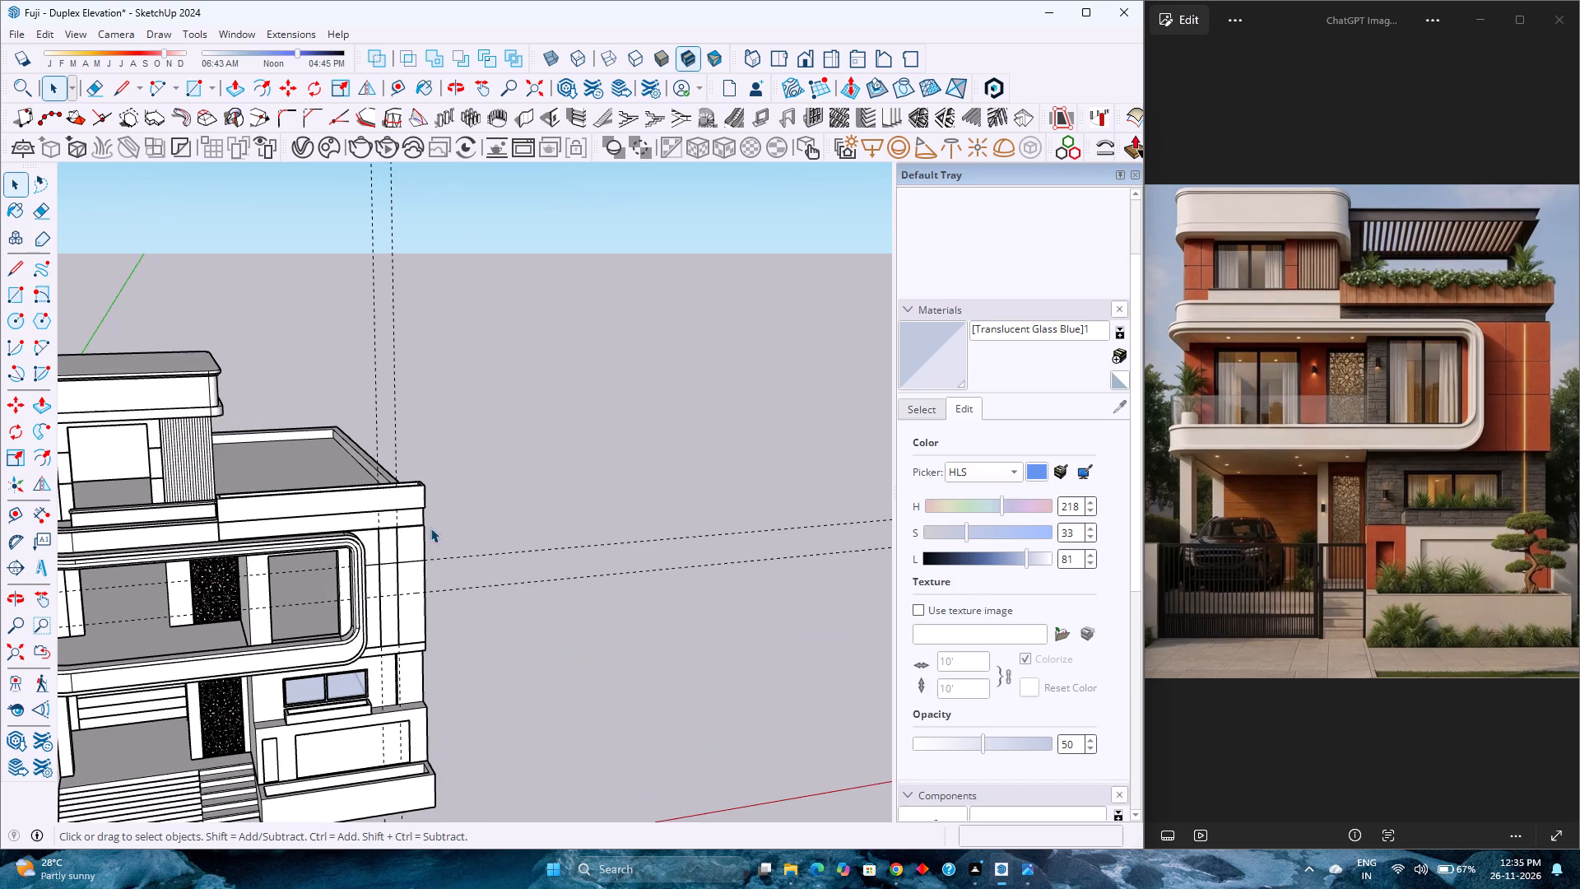
{"action": "scroll", "coordinate": [370, 579], "scroll_direction": "up", "scroll_amount": 16}
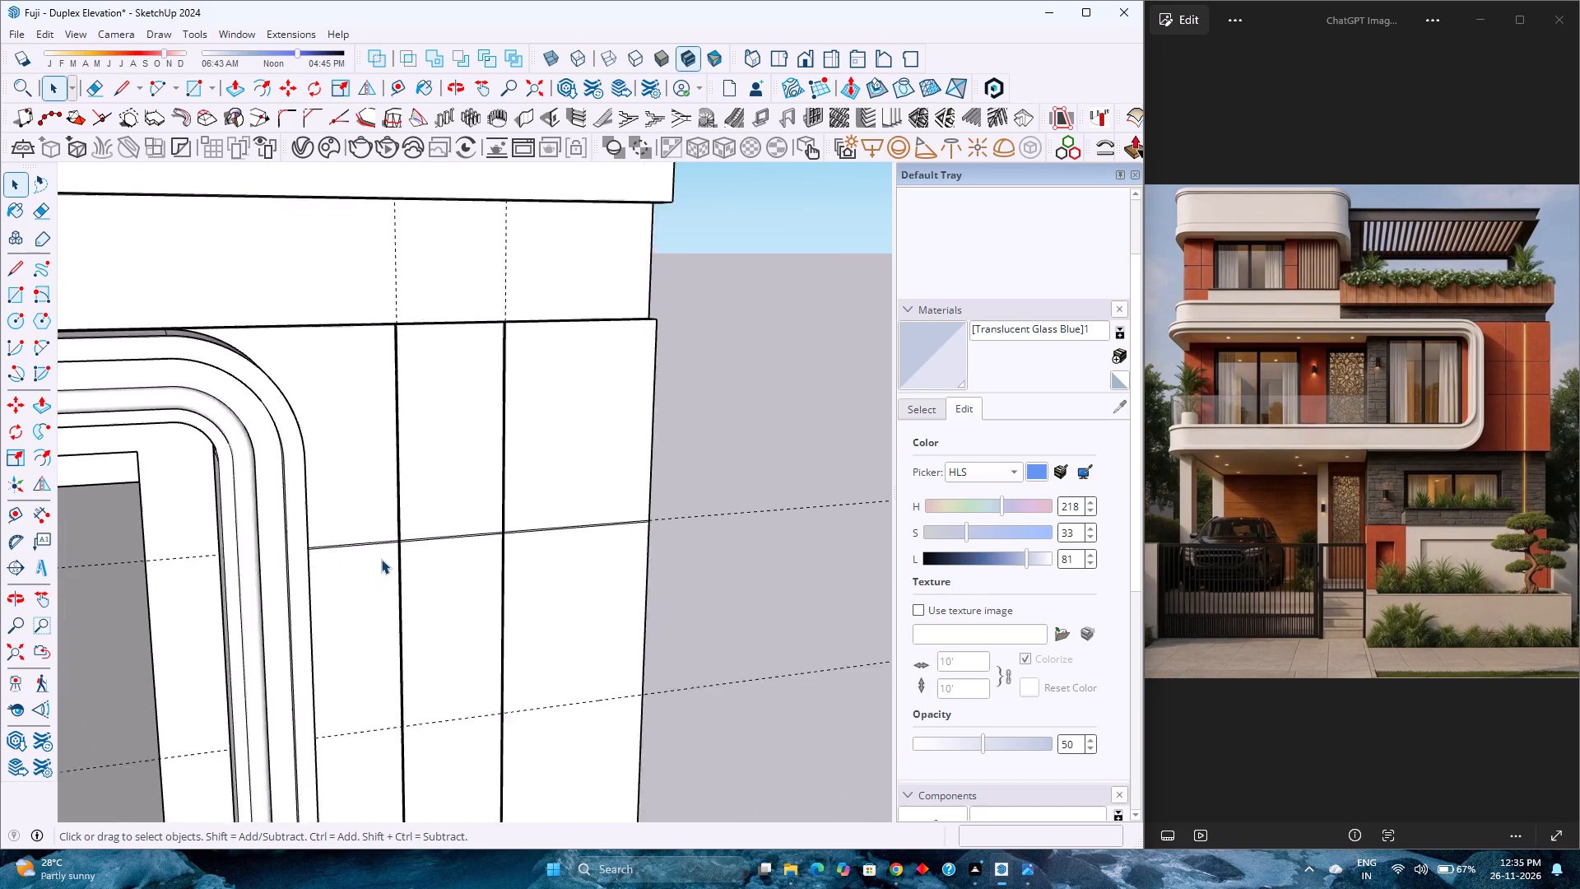
{"action": "scroll", "coordinate": [381, 559], "scroll_direction": "up", "scroll_amount": 2}
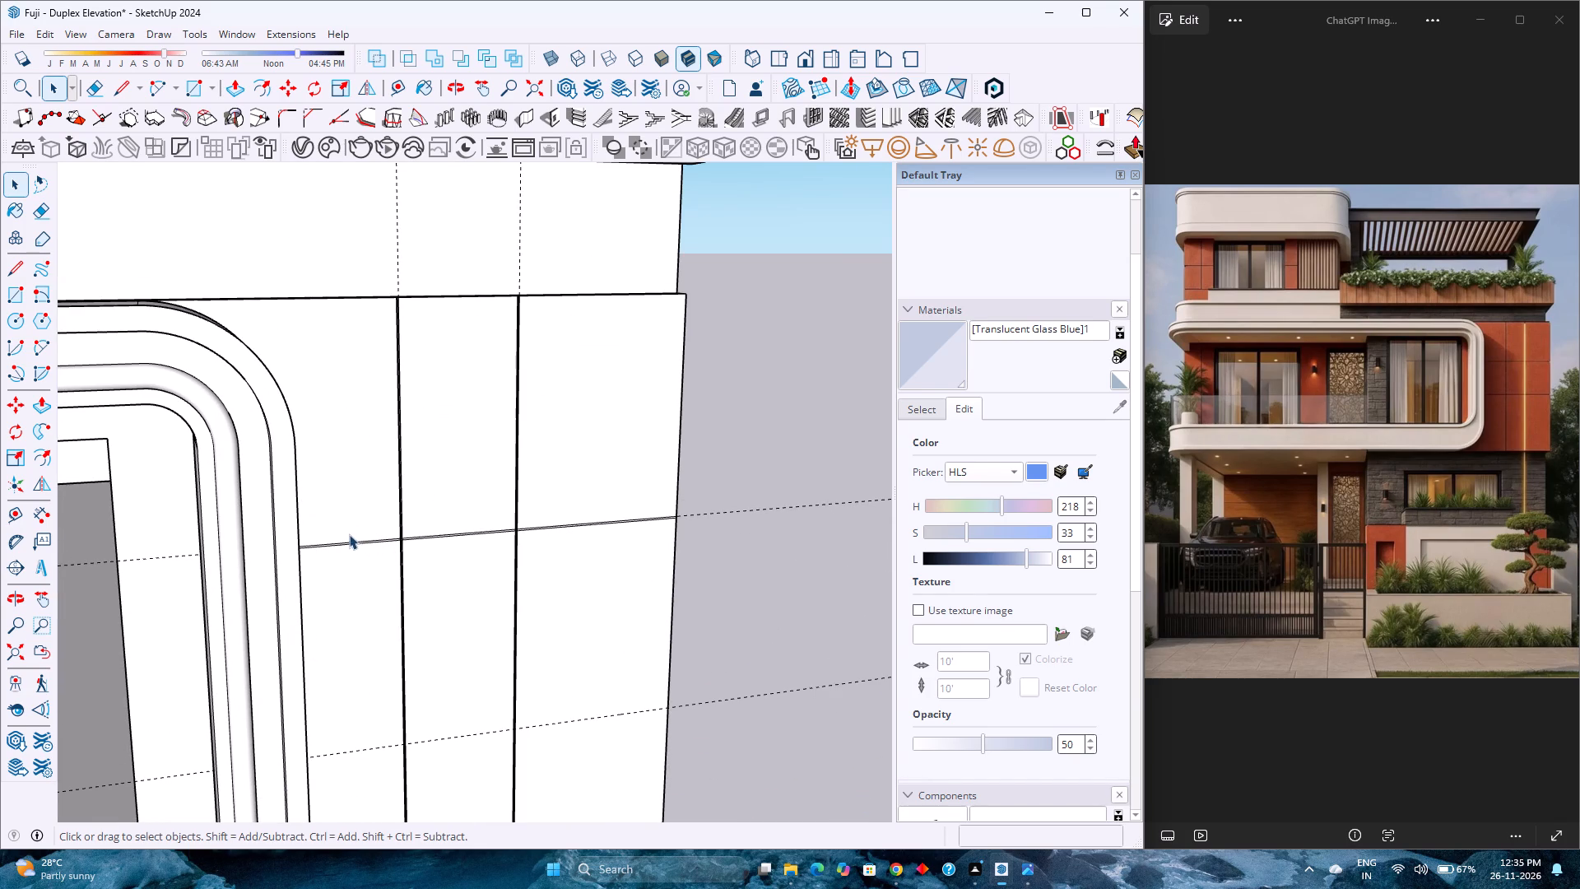
{"action": "middle_click_drag", "start_coordinate": [432, 438], "coordinate": [267, 425]}
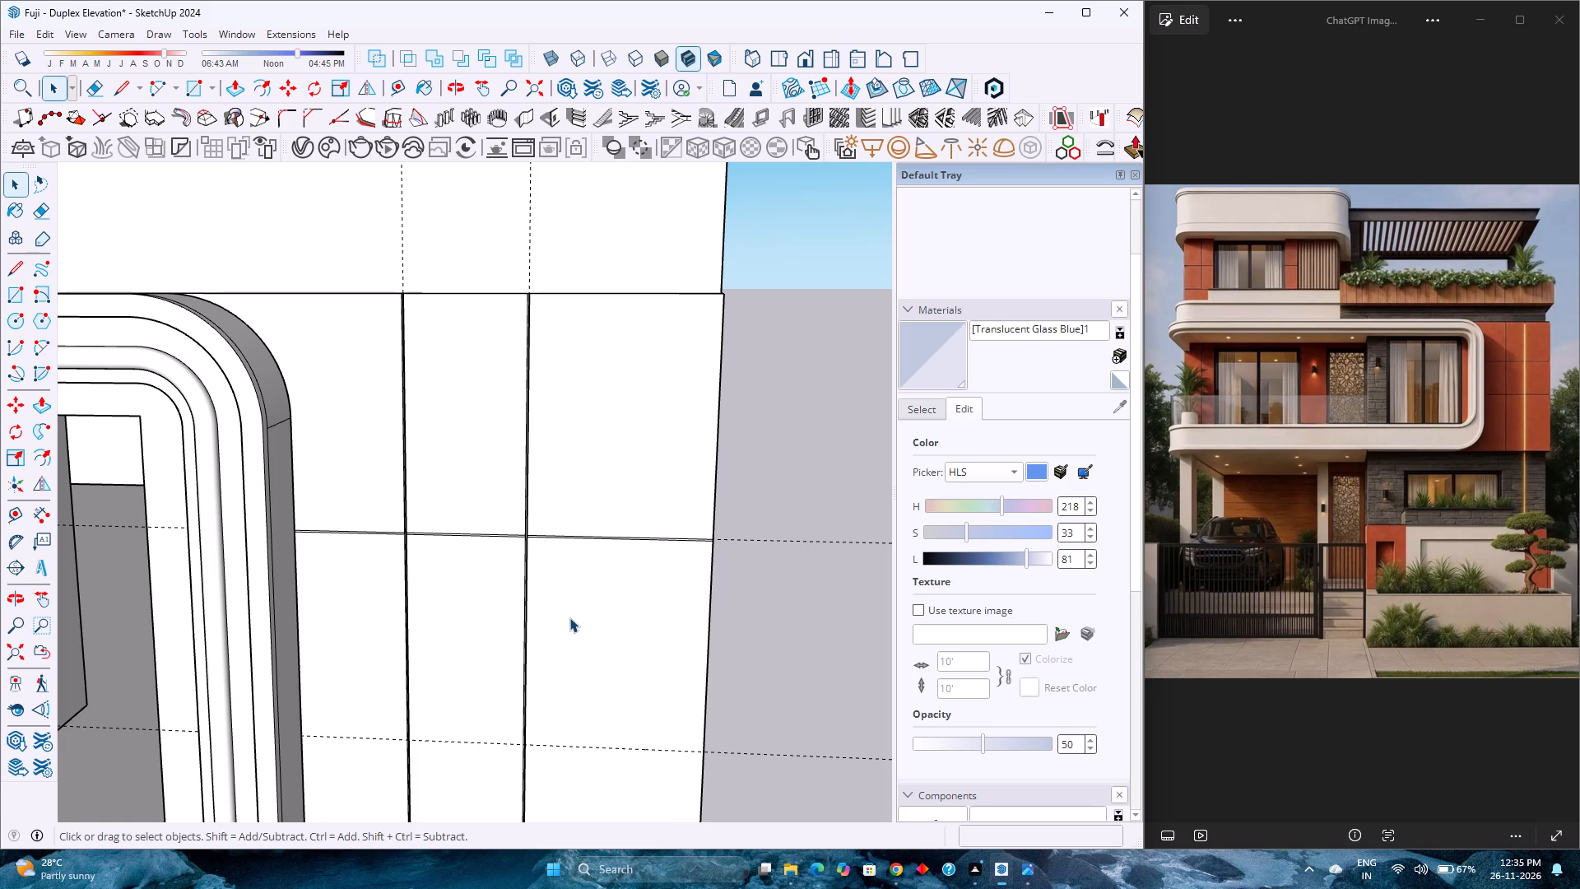
{"action": "scroll", "coordinate": [517, 559], "scroll_direction": "up", "scroll_amount": 16}
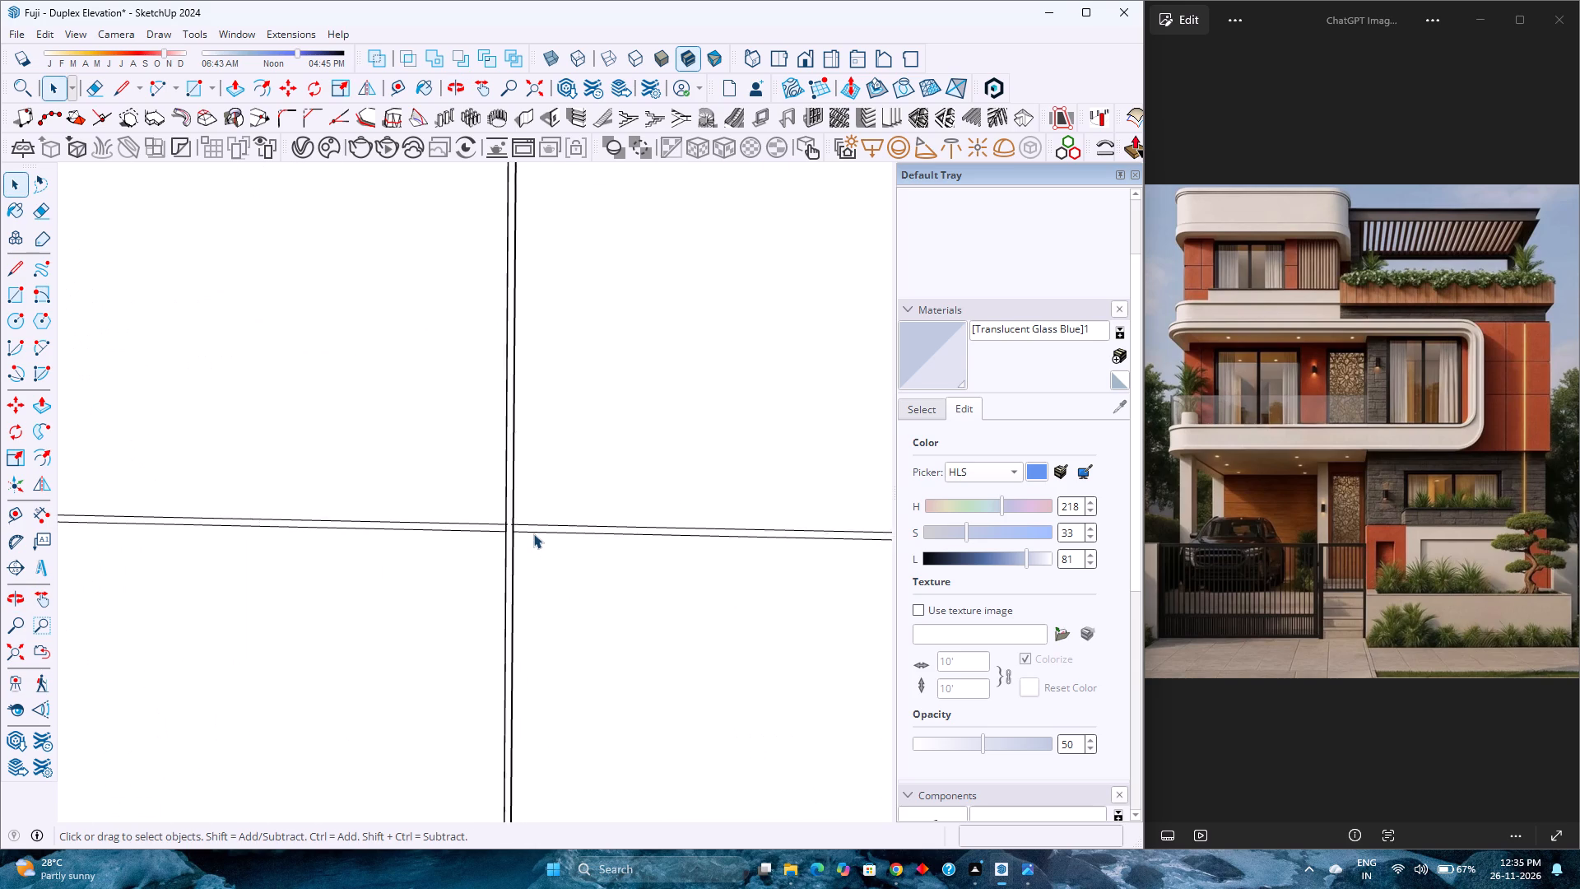
{"action": "scroll", "coordinate": [533, 533], "scroll_direction": "up", "scroll_amount": 7}
{"action": "left_click", "coordinate": [537, 521]}
{"action": "triple_click", "coordinate": [528, 521]}
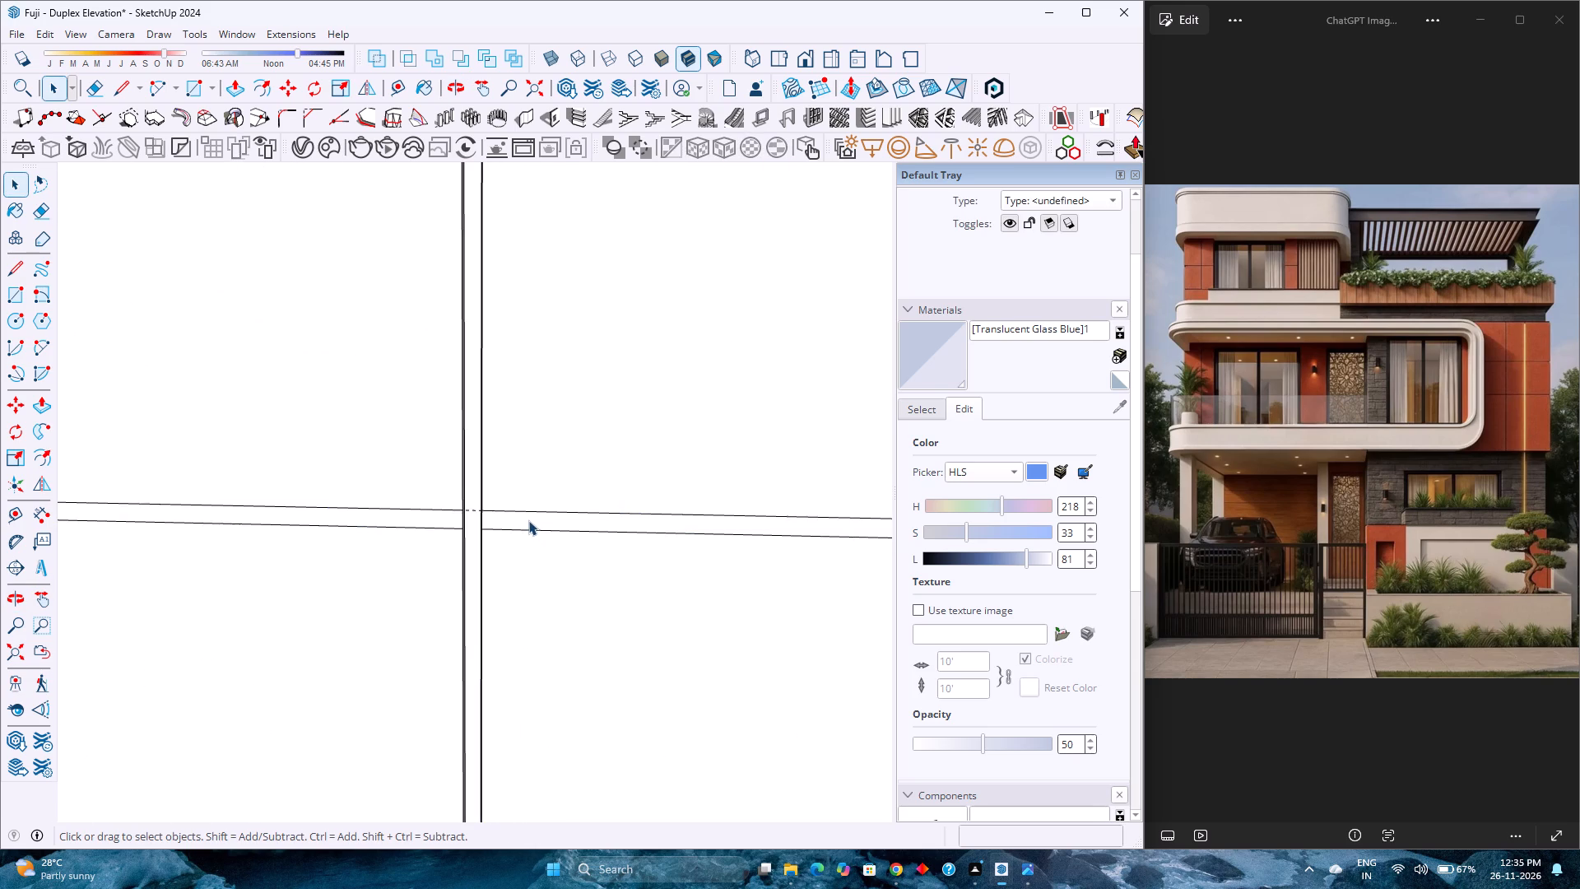
{"action": "left_click", "coordinate": [528, 520]}
{"action": "left_click", "coordinate": [528, 520]}
{"action": "left_click", "coordinate": [528, 520]}
{"action": "left_click", "coordinate": [524, 520]}
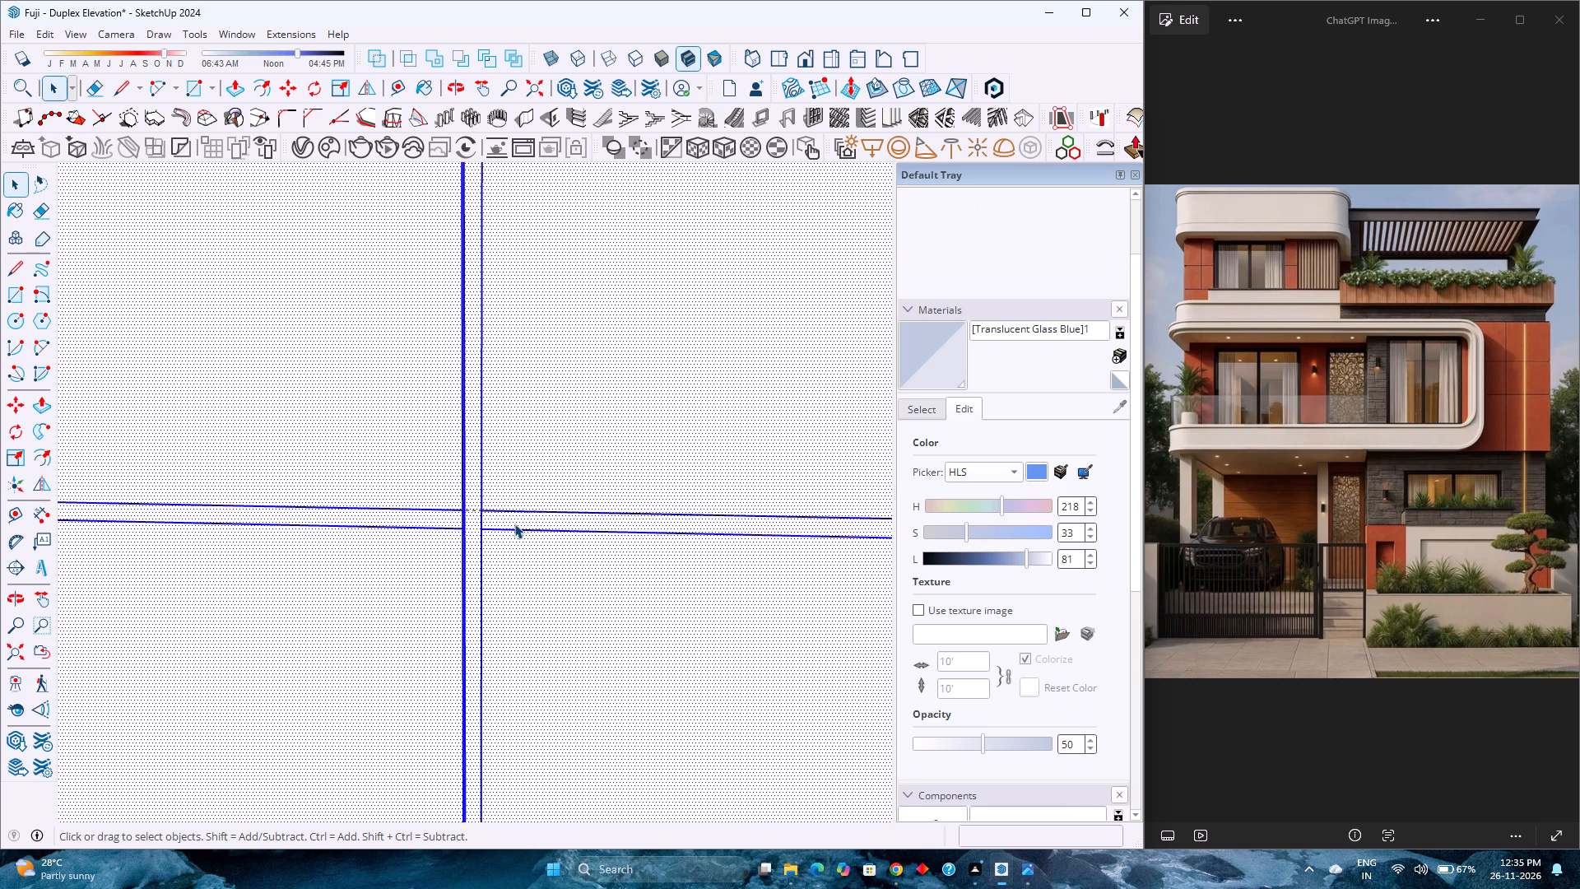
{"action": "left_click", "coordinate": [422, 524]}
{"action": "left_click", "coordinate": [512, 520], "text": "ctrl"}
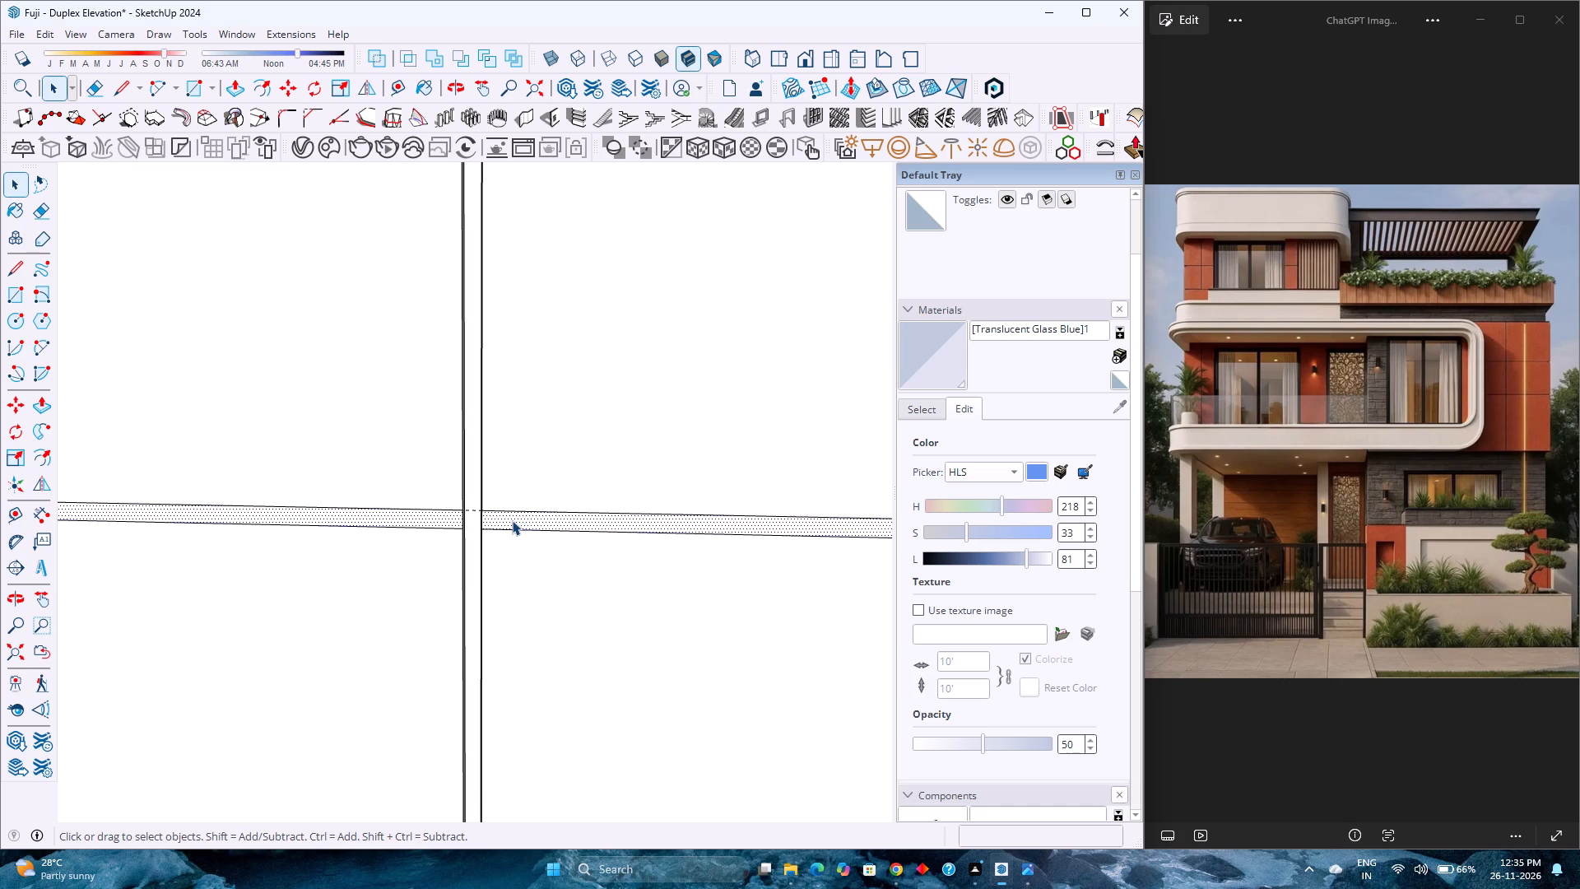
{"action": "scroll", "coordinate": [512, 520], "scroll_direction": "down", "scroll_amount": 17}
{"action": "scroll", "coordinate": [181, 524], "scroll_direction": "up", "scroll_amount": 3}
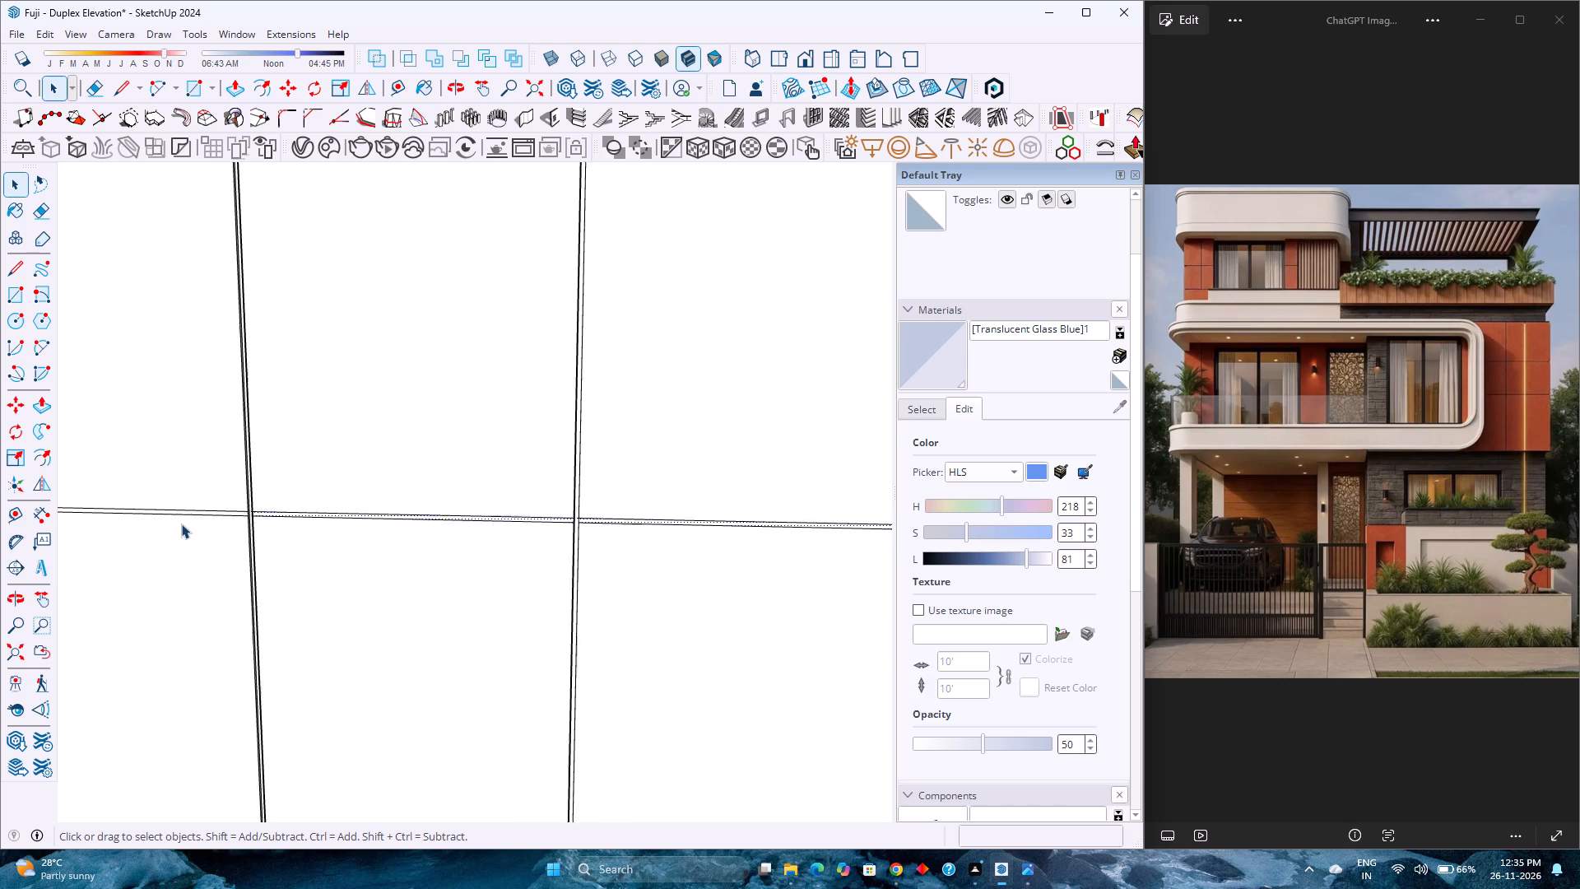
{"action": "scroll", "coordinate": [181, 524], "scroll_direction": "up", "scroll_amount": 15}
{"action": "scroll", "coordinate": [239, 508], "scroll_direction": "down", "scroll_amount": 1}
{"action": "scroll", "coordinate": [244, 514], "scroll_direction": "up", "scroll_amount": 2}
{"action": "left_click", "coordinate": [272, 529], "text": "ctrl"}
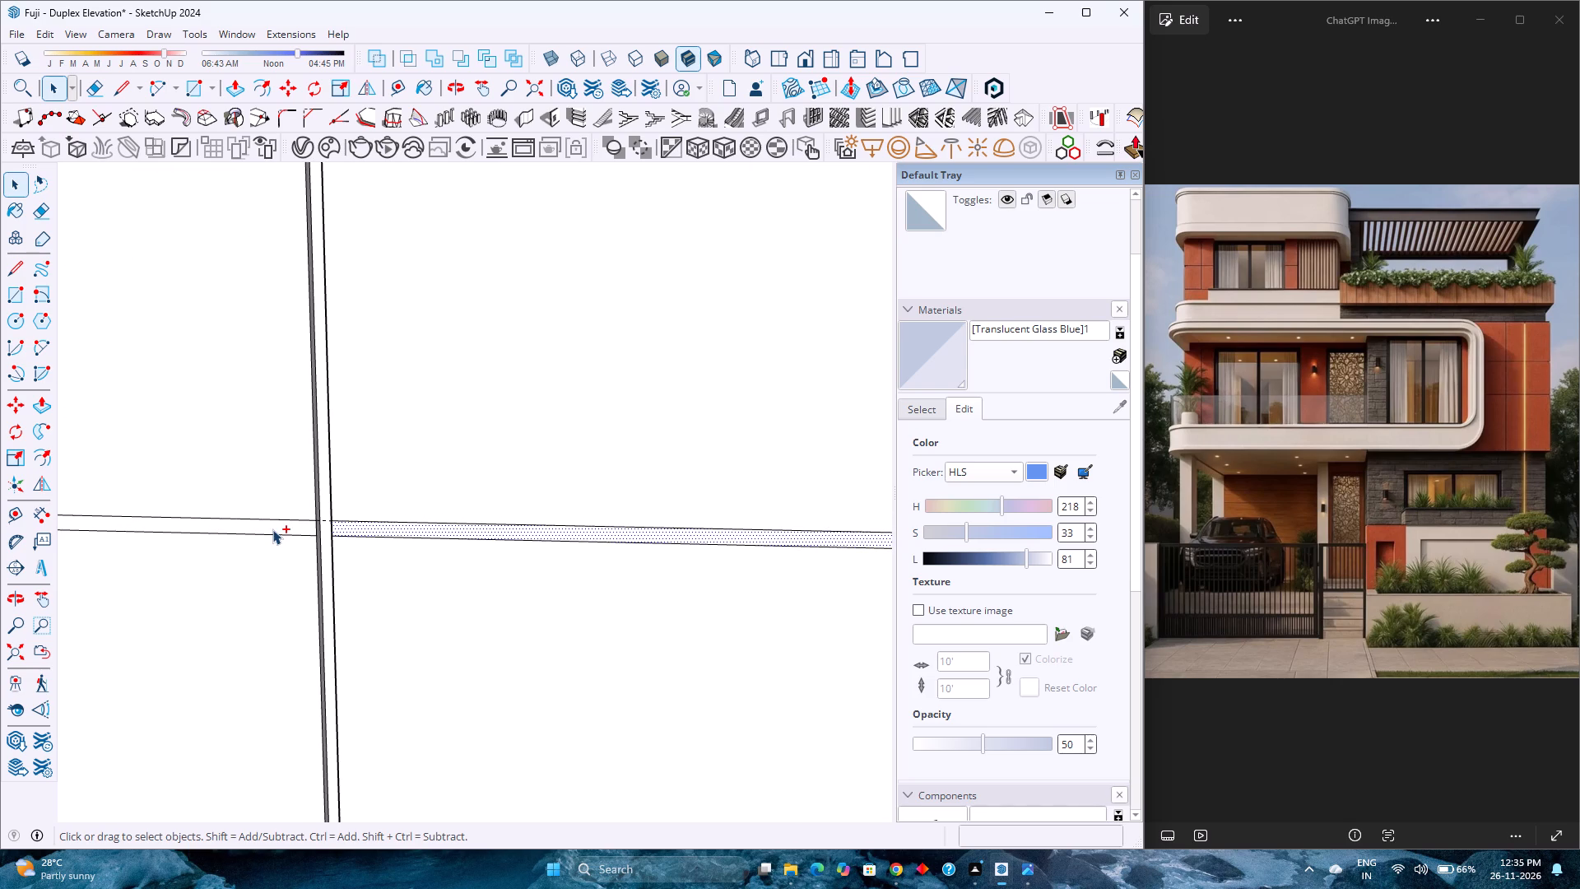
{"action": "key", "text": "m"}
{"action": "left_click", "coordinate": [314, 517]}
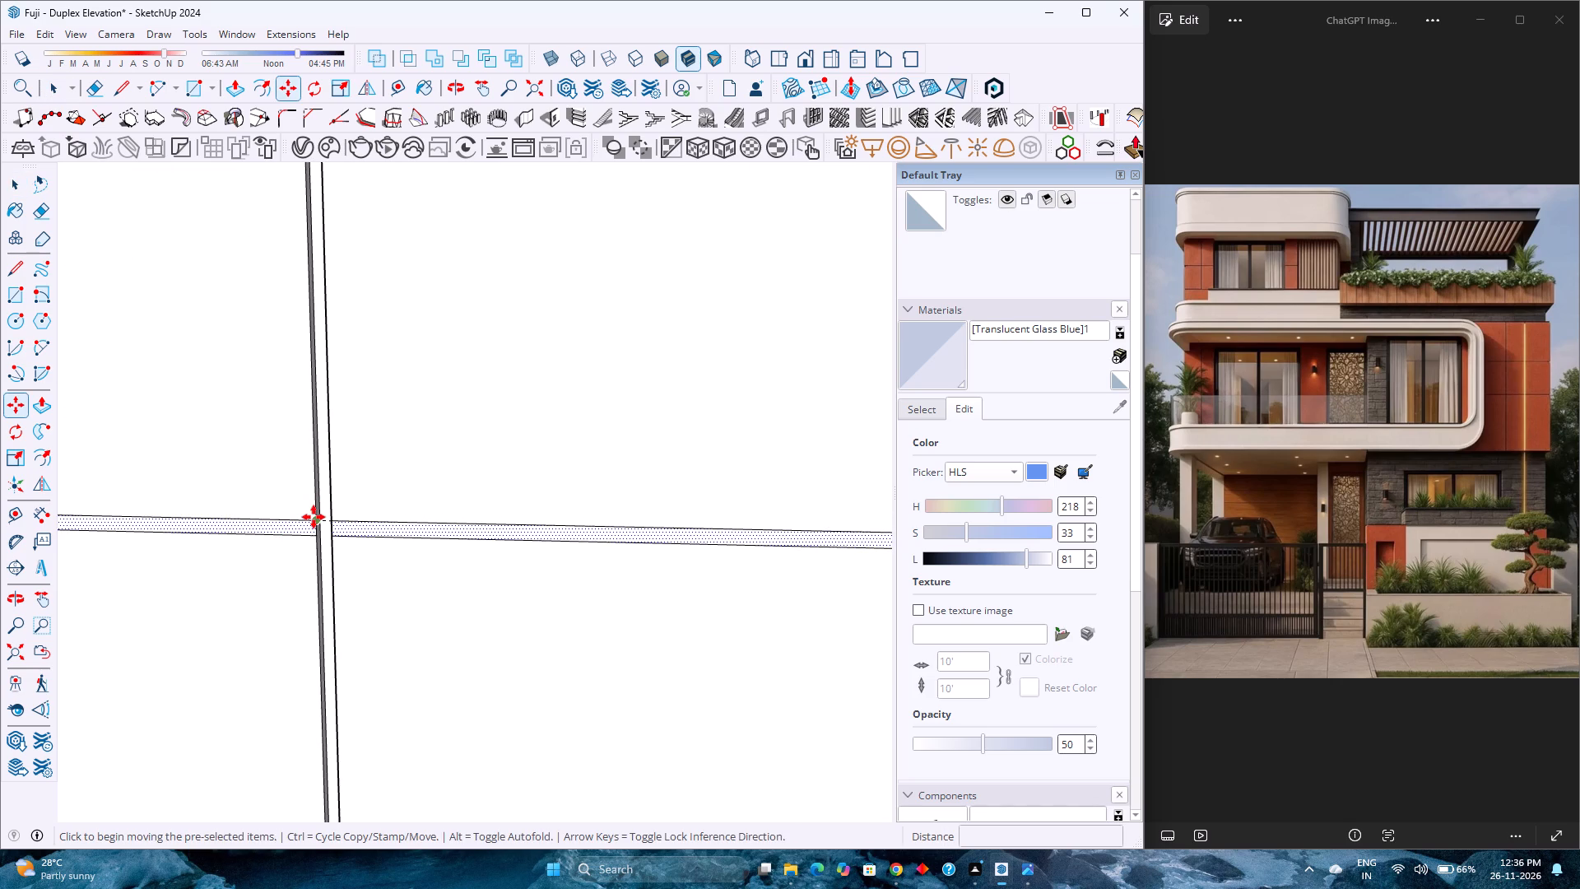
{"action": "scroll", "coordinate": [314, 555], "scroll_direction": "down", "scroll_amount": 20}
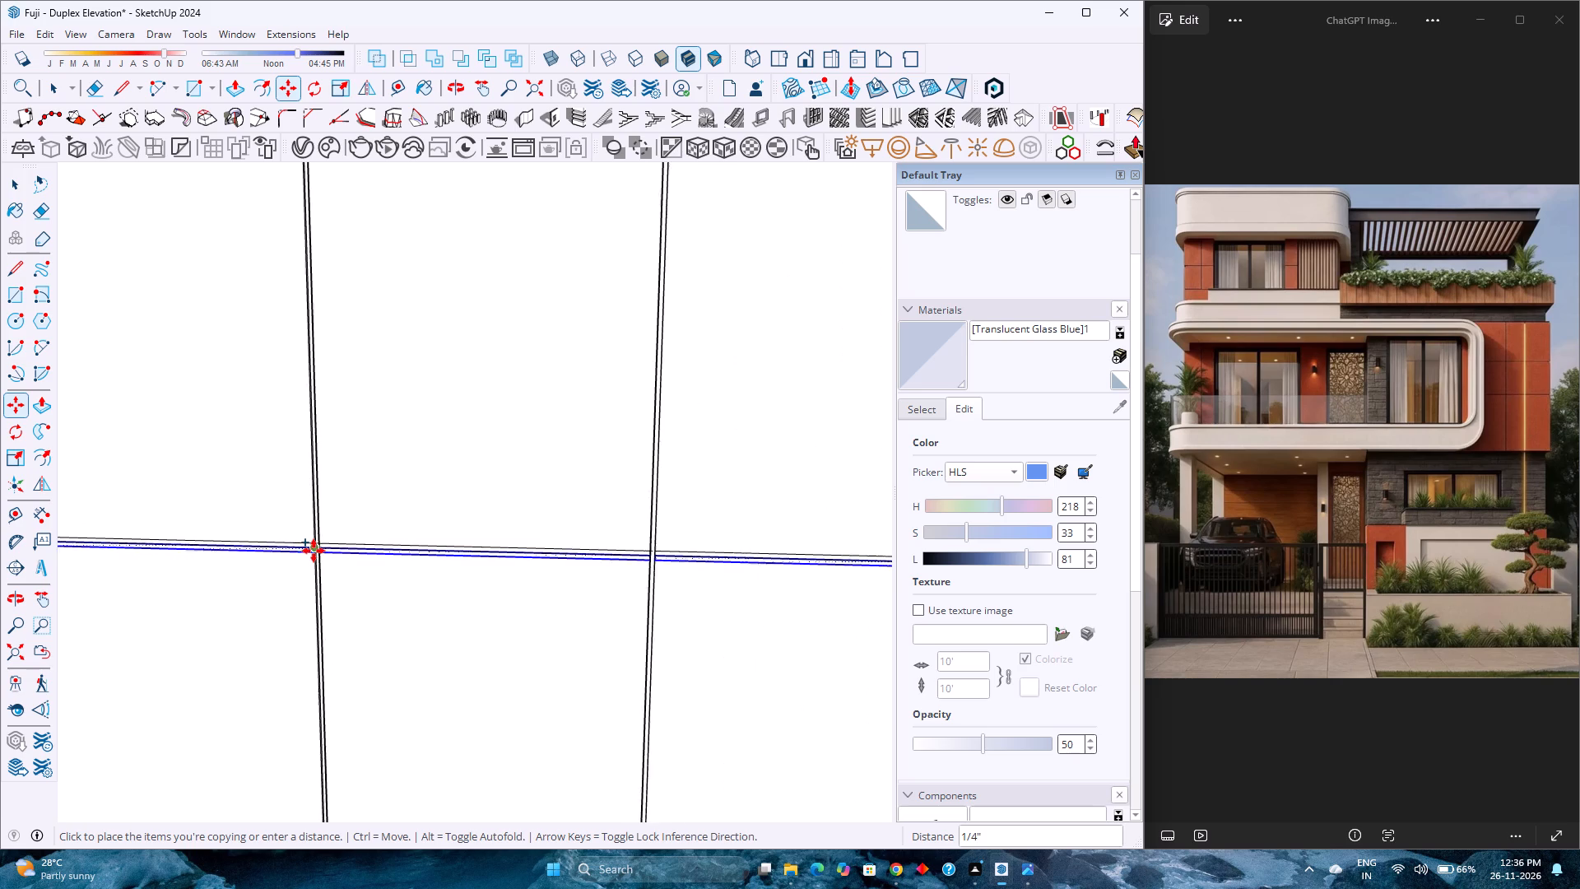
{"action": "scroll", "coordinate": [314, 551], "scroll_direction": "down", "scroll_amount": 20}
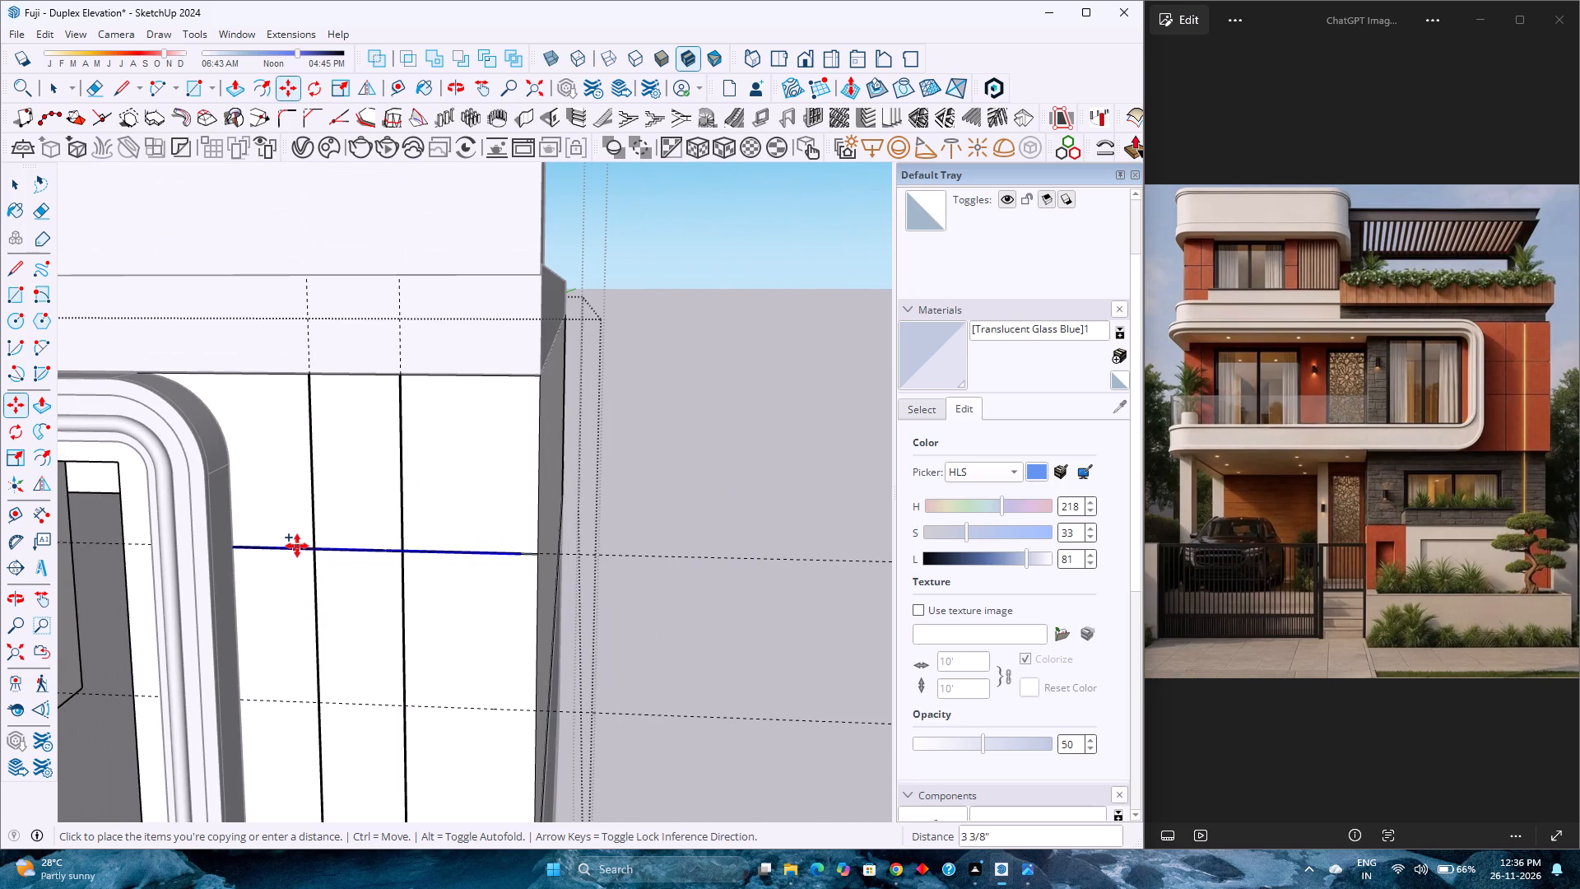
{"action": "scroll", "coordinate": [310, 710], "scroll_direction": "up", "scroll_amount": 10}
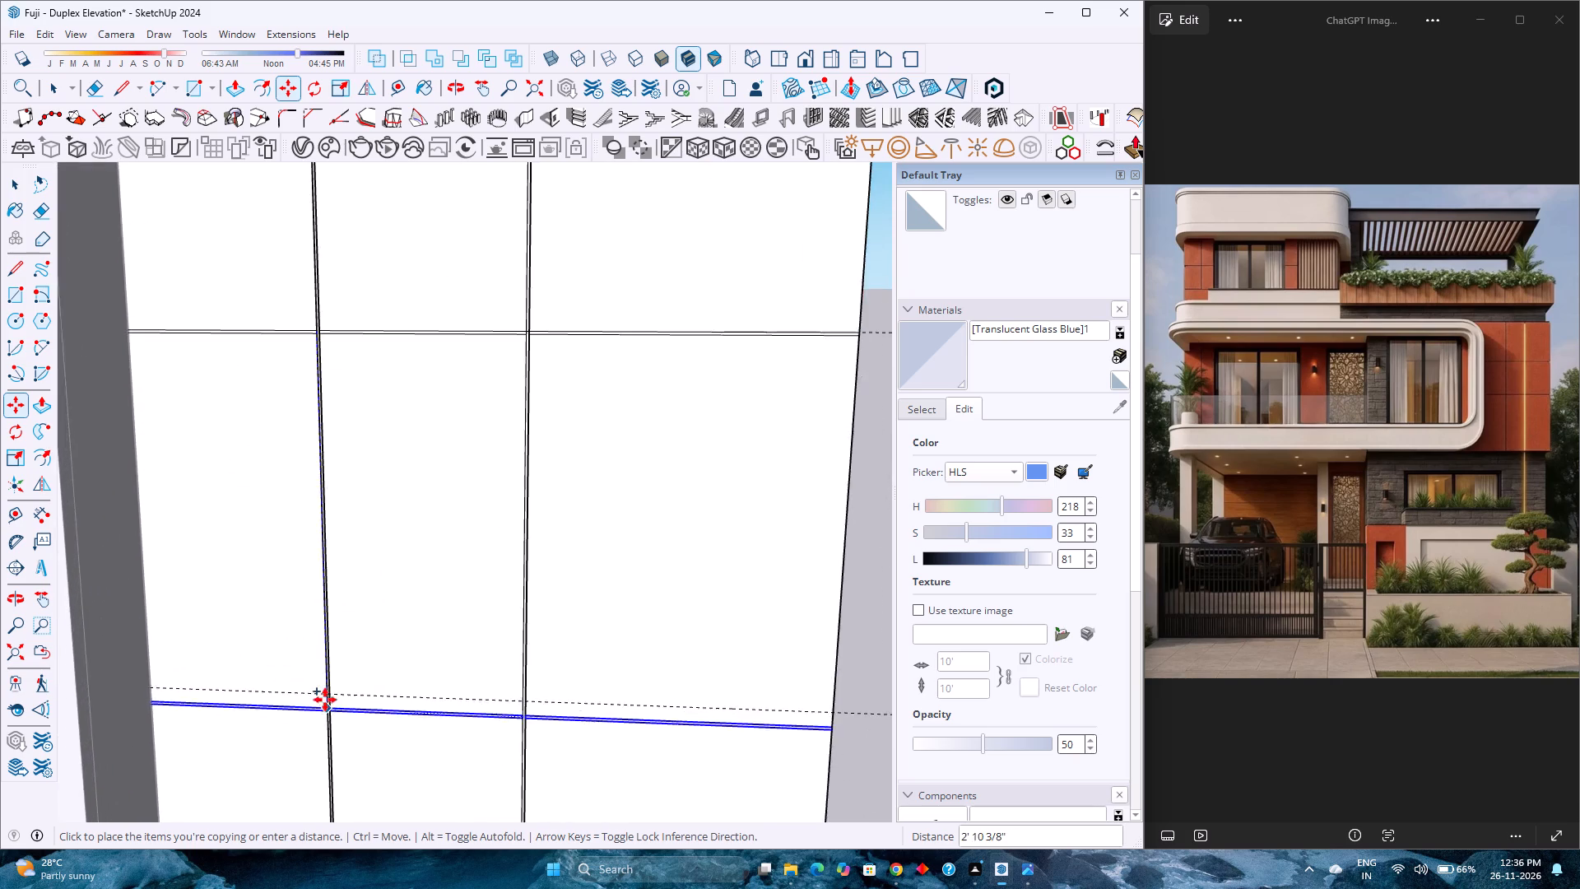
{"action": "scroll", "coordinate": [325, 700], "scroll_direction": "up", "scroll_amount": 9}
{"action": "key", "text": "Up"}
{"action": "scroll", "coordinate": [317, 693], "scroll_direction": "up", "scroll_amount": 5}
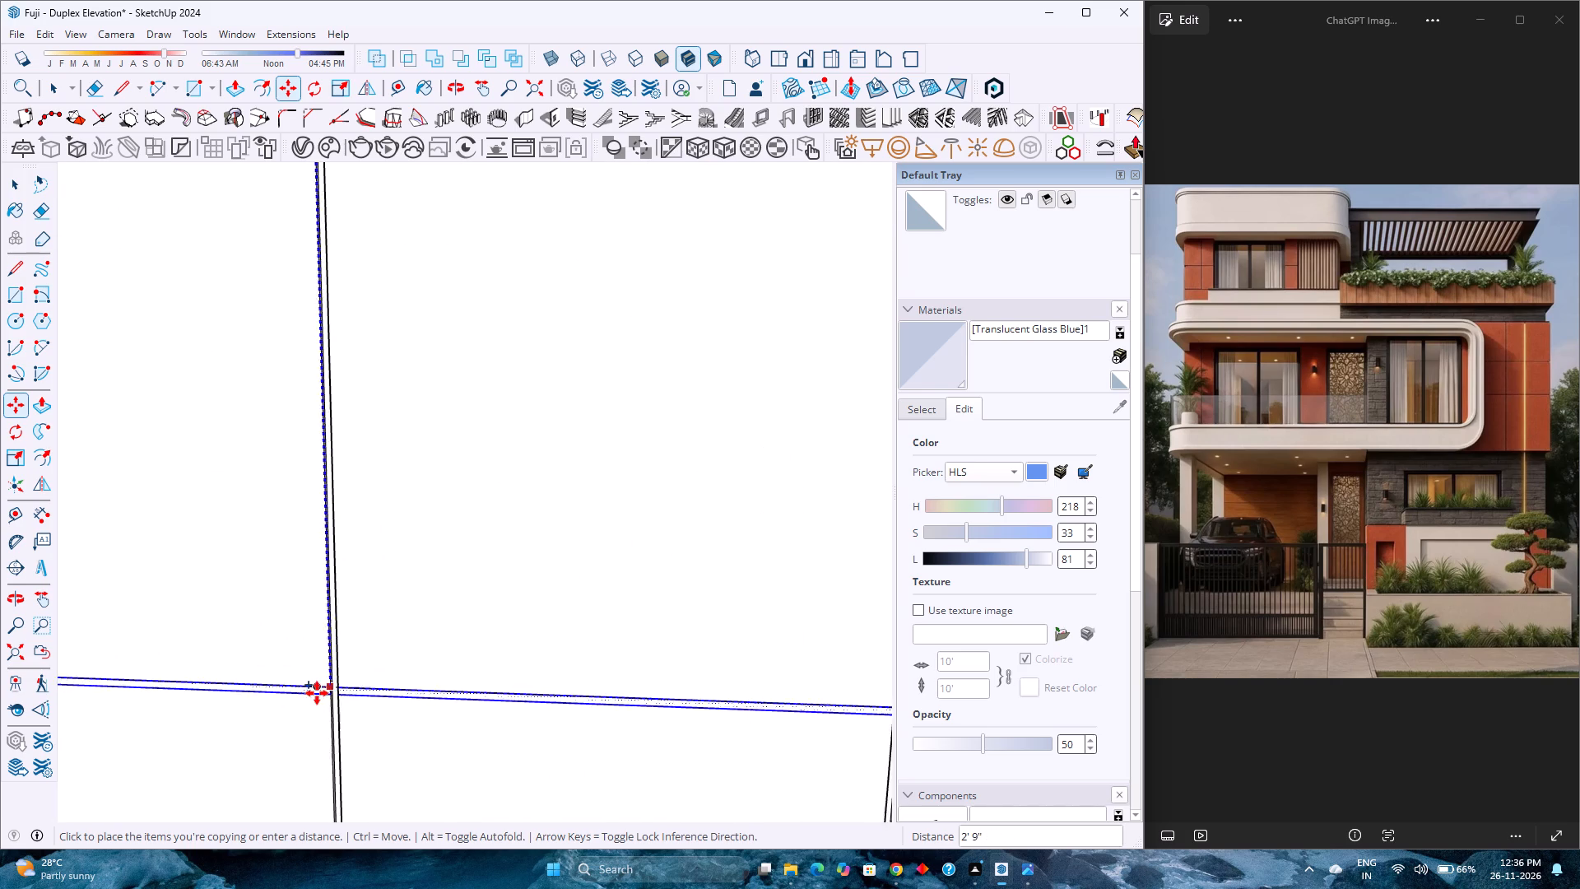
{"action": "scroll", "coordinate": [317, 693], "scroll_direction": "up", "scroll_amount": 5}
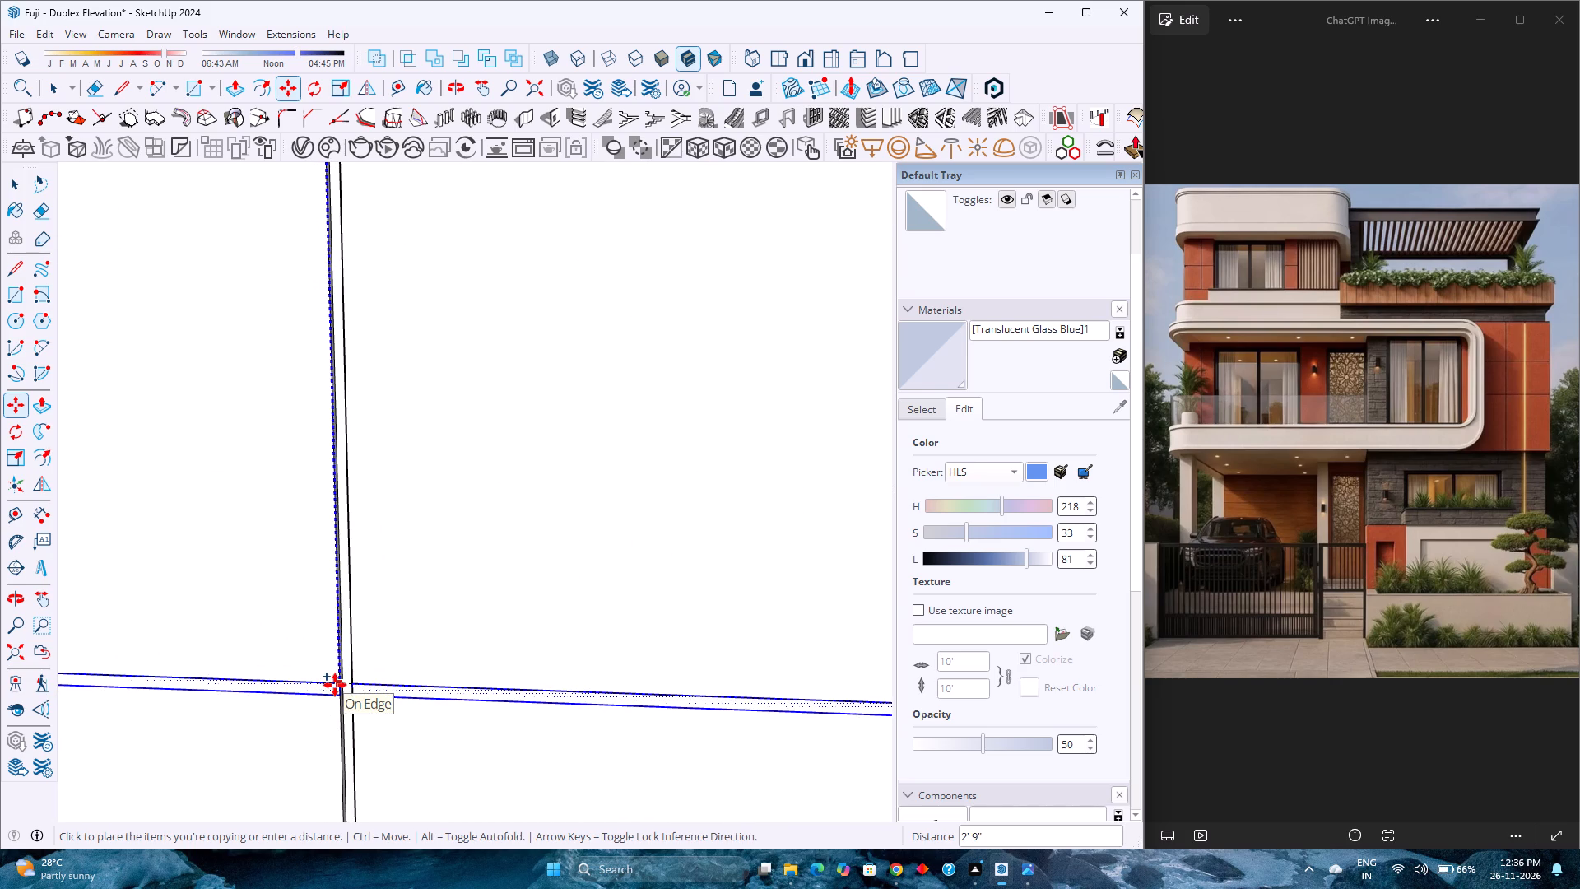
{"action": "left_click", "coordinate": [335, 685]}
{"action": "scroll", "coordinate": [309, 602], "scroll_direction": "down", "scroll_amount": 10}
{"action": "key", "text": "space"}
{"action": "scroll", "coordinate": [308, 602], "scroll_direction": "down", "scroll_amount": 5}
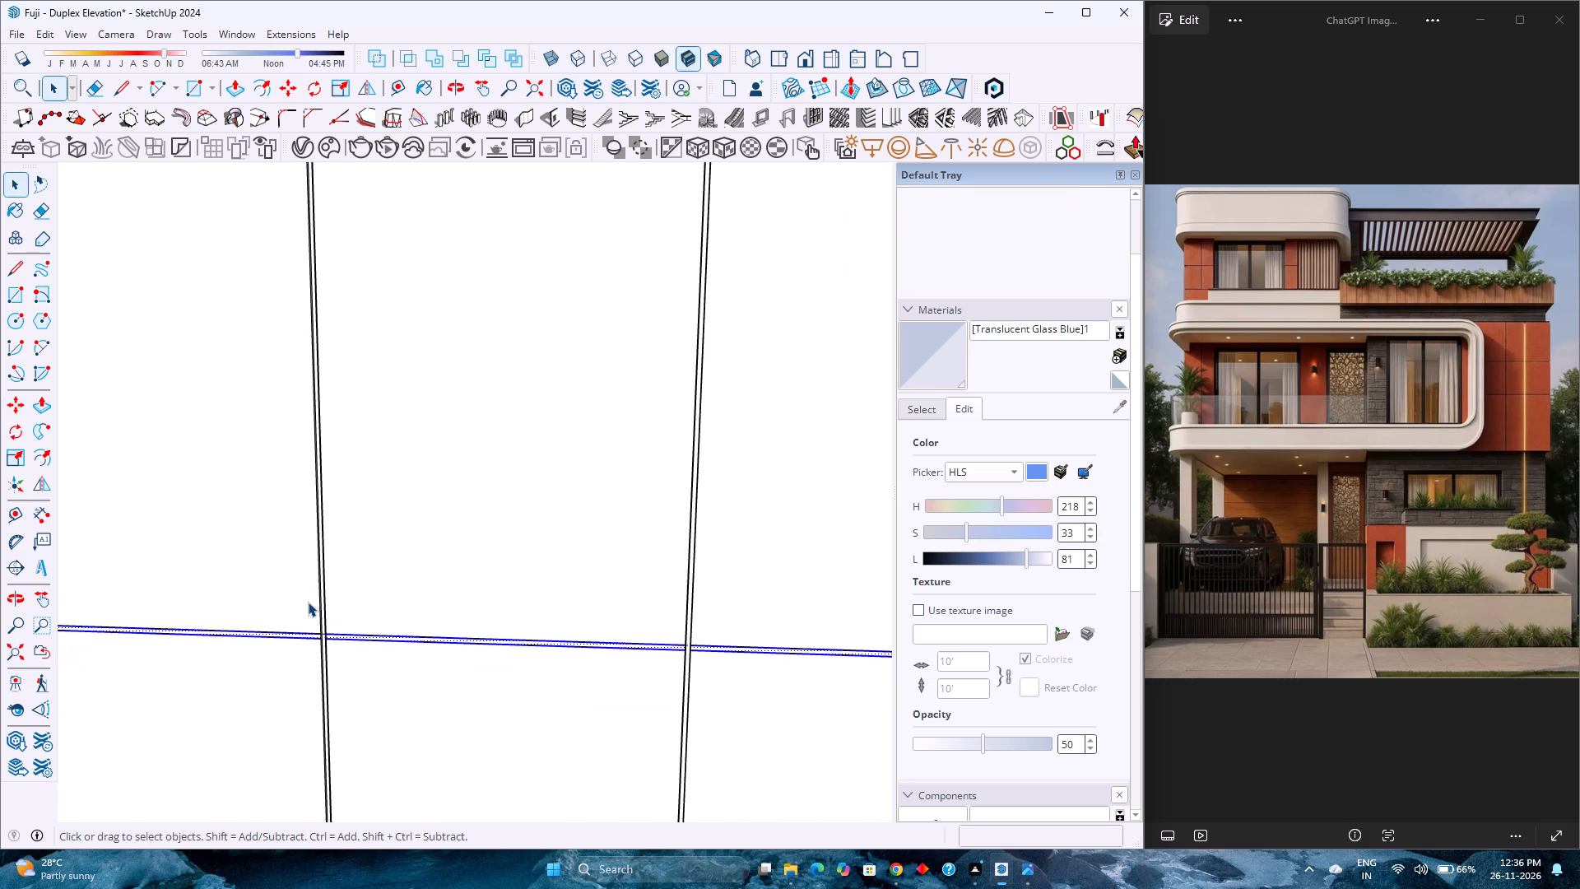
{"action": "key", "text": "Escape"}
{"action": "scroll", "coordinate": [395, 587], "scroll_direction": "down", "scroll_amount": 20}
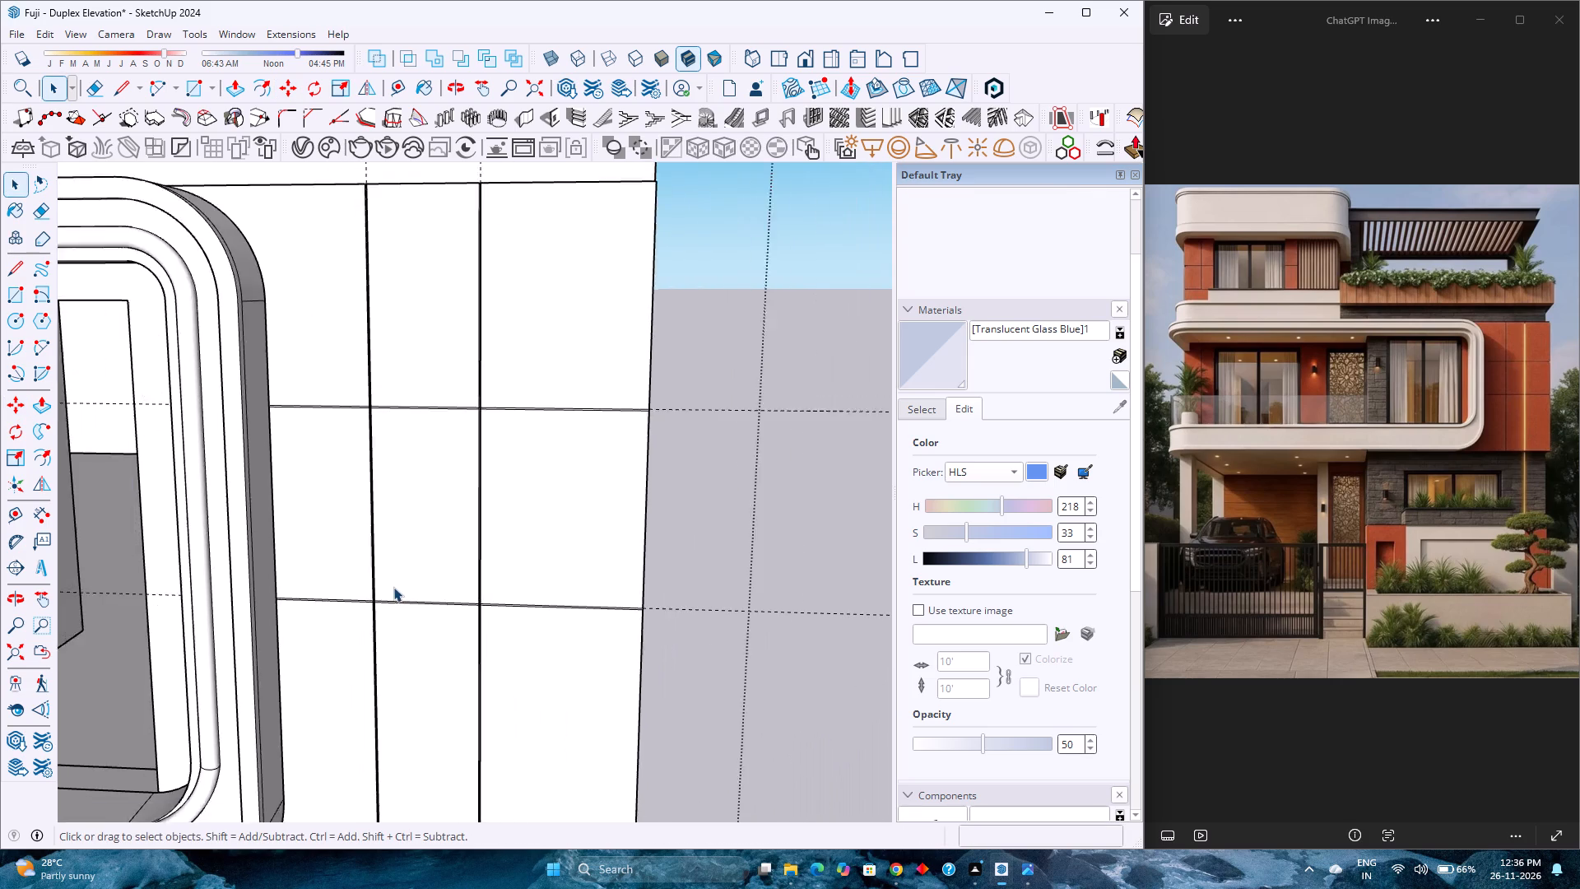
Examine the whole elevation in the standard front view, fitted to the window, against the reference image.
{"action": "scroll", "coordinate": [393, 587], "scroll_direction": "down", "scroll_amount": 14}
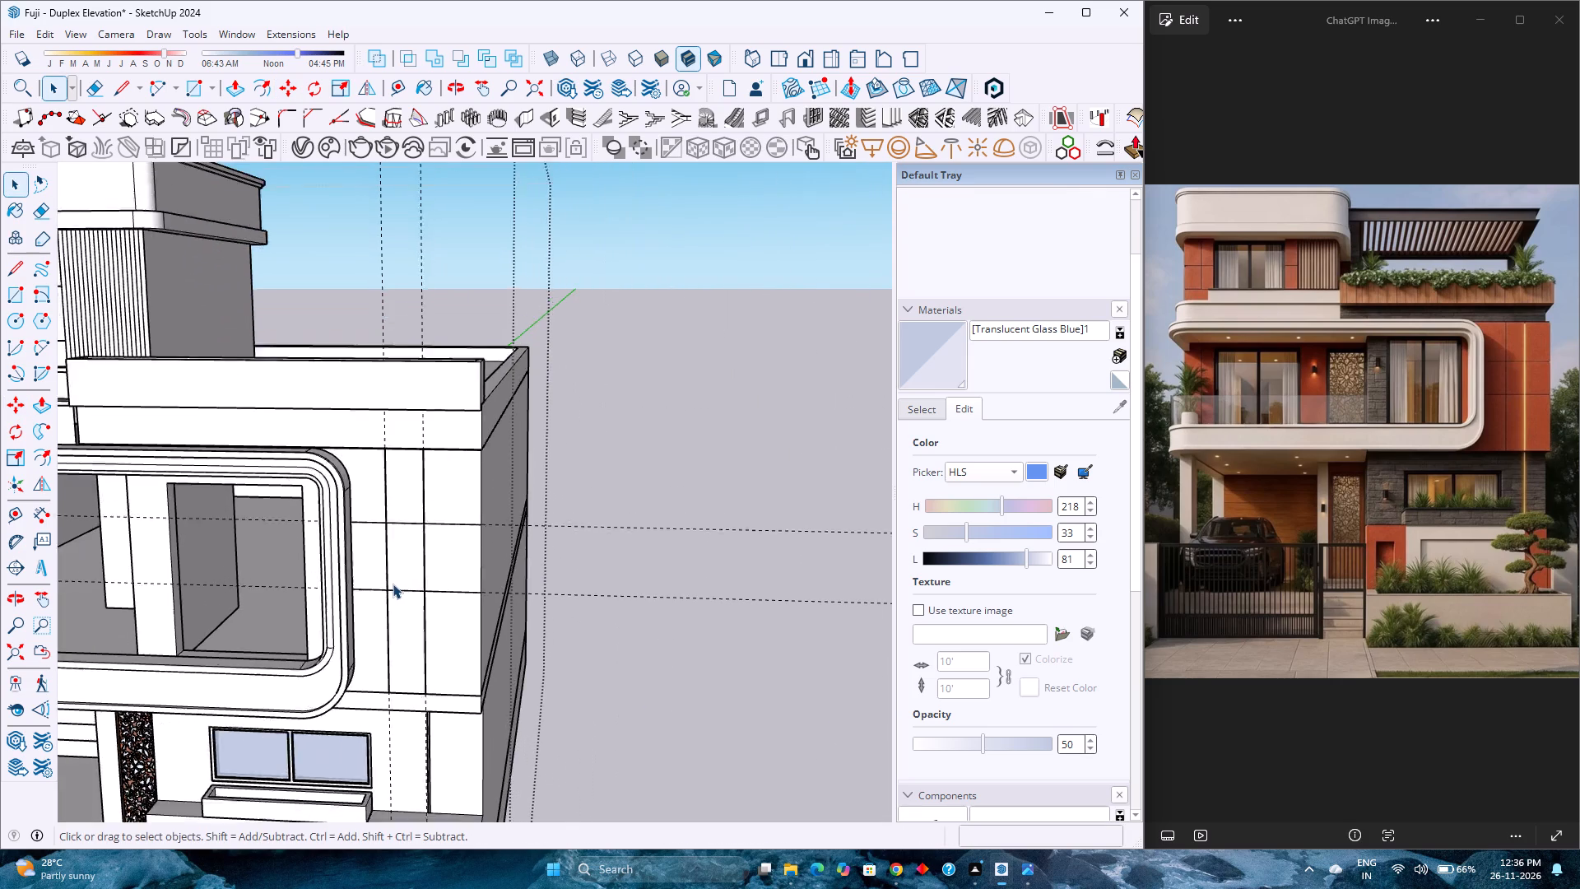
{"action": "scroll", "coordinate": [393, 584], "scroll_direction": "down", "scroll_amount": 3}
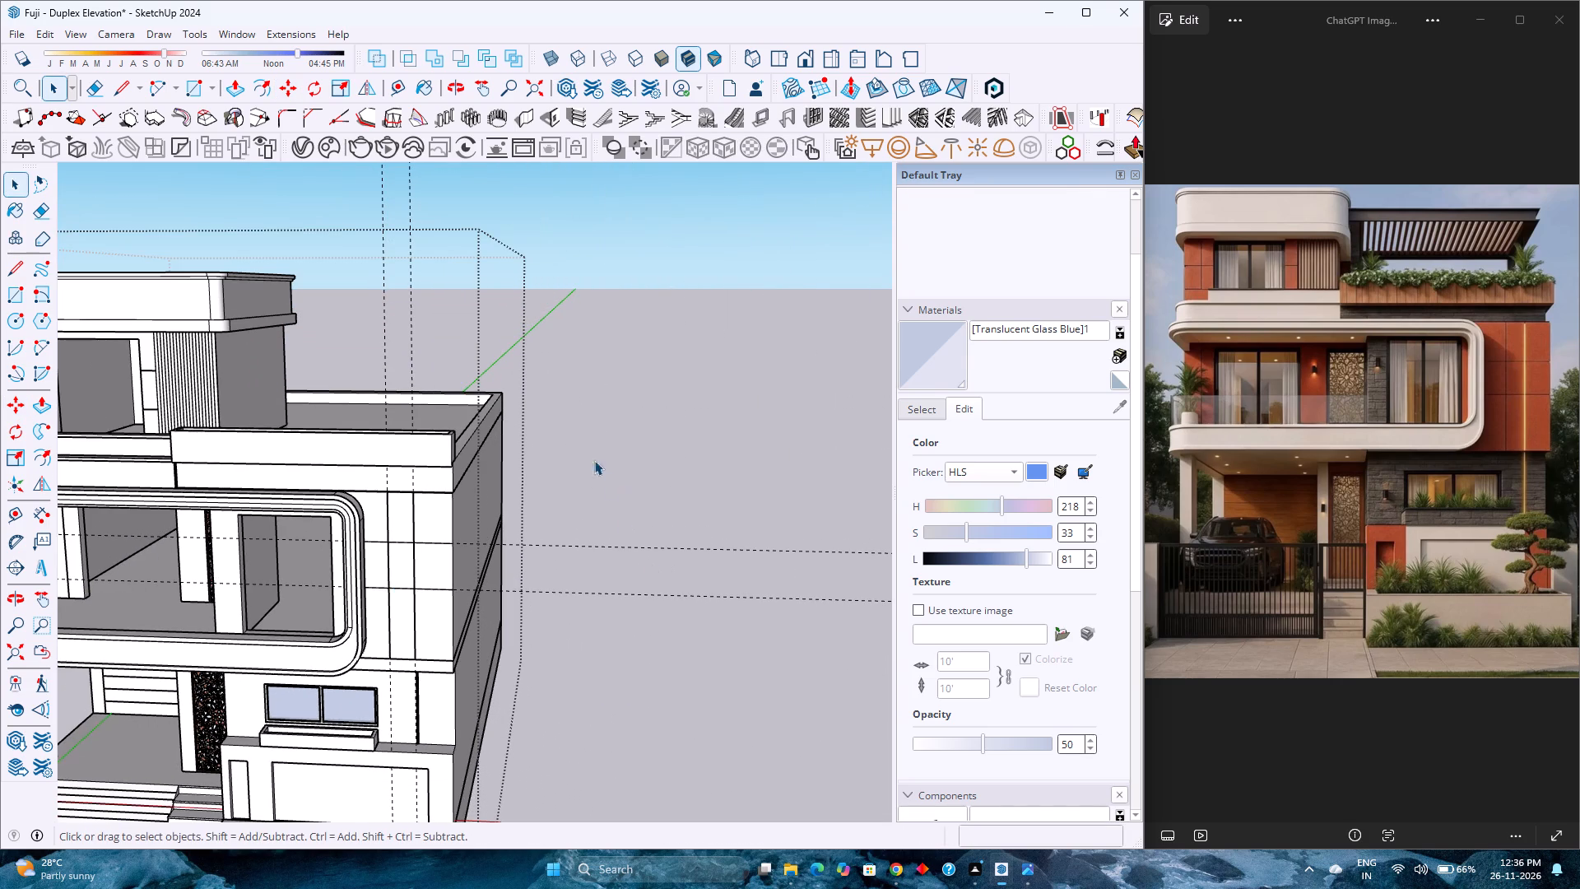
{"action": "left_click", "coordinate": [802, 51]}
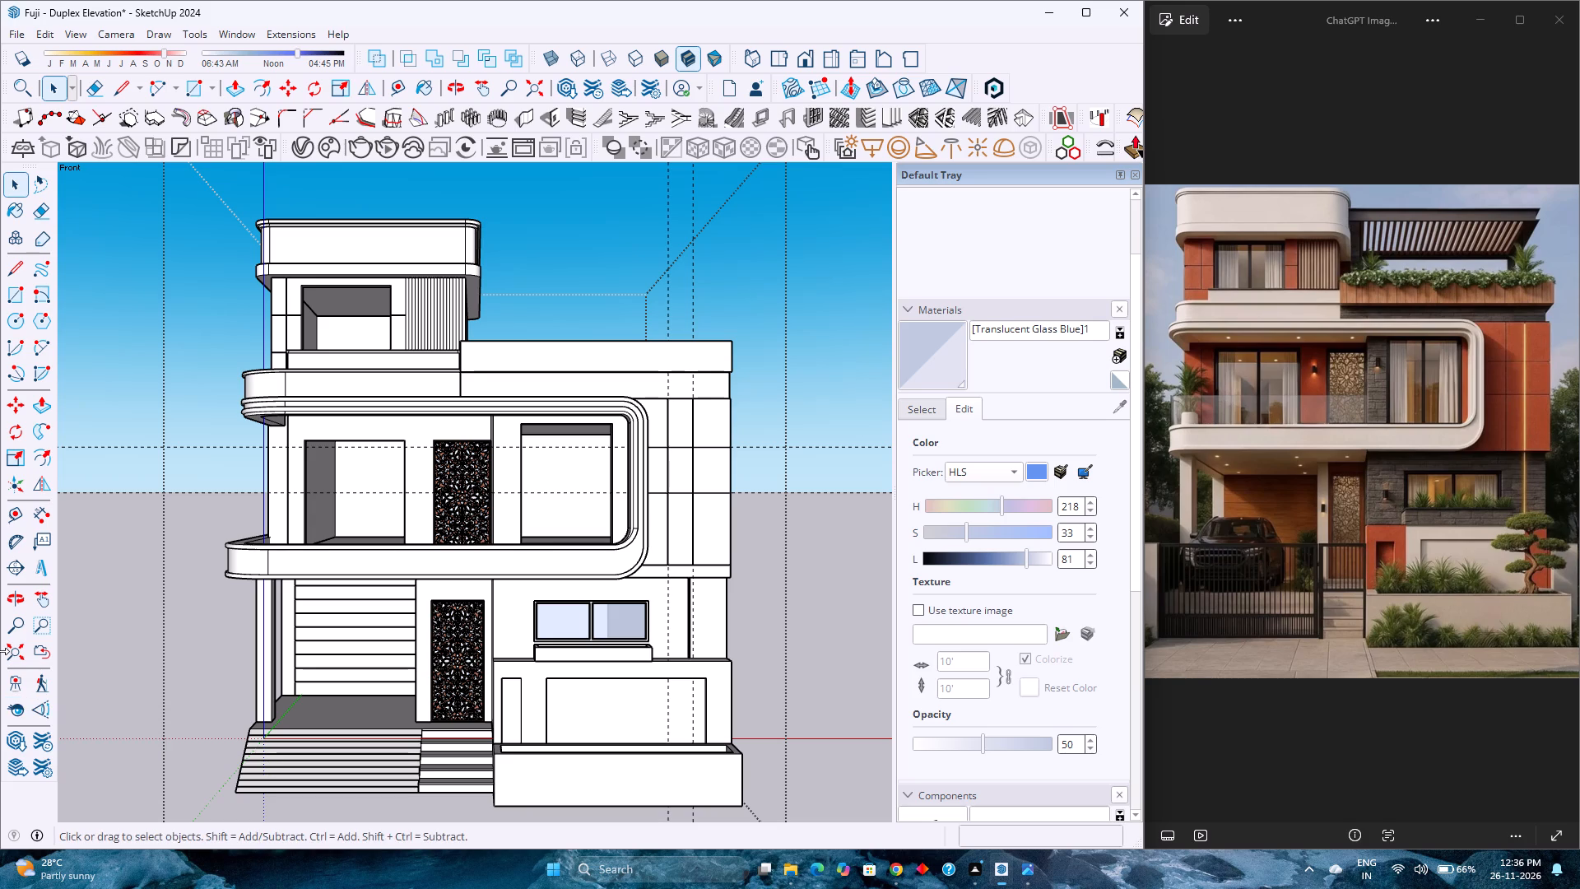
{"action": "scroll", "coordinate": [286, 557], "scroll_direction": "down", "scroll_amount": 3}
{"action": "scroll", "coordinate": [284, 558], "scroll_direction": "up", "scroll_amount": 1}
{"action": "scroll", "coordinate": [279, 557], "scroll_direction": "down", "scroll_amount": 4}
{"action": "scroll", "coordinate": [279, 557], "scroll_direction": "up", "scroll_amount": 4}
{"action": "scroll", "coordinate": [279, 557], "scroll_direction": "down", "scroll_amount": 4}
{"action": "scroll", "coordinate": [279, 557], "scroll_direction": "up", "scroll_amount": 3}
{"action": "scroll", "coordinate": [279, 557], "scroll_direction": "down", "scroll_amount": 4}
{"action": "scroll", "coordinate": [279, 557], "scroll_direction": "up", "scroll_amount": 3}
{"action": "scroll", "coordinate": [279, 557], "scroll_direction": "down", "scroll_amount": 3}
{"action": "scroll", "coordinate": [279, 557], "scroll_direction": "up", "scroll_amount": 3}
{"action": "scroll", "coordinate": [279, 557], "scroll_direction": "down", "scroll_amount": 3}
{"action": "scroll", "coordinate": [279, 557], "scroll_direction": "up", "scroll_amount": 3}
{"action": "scroll", "coordinate": [279, 557], "scroll_direction": "down", "scroll_amount": 3}
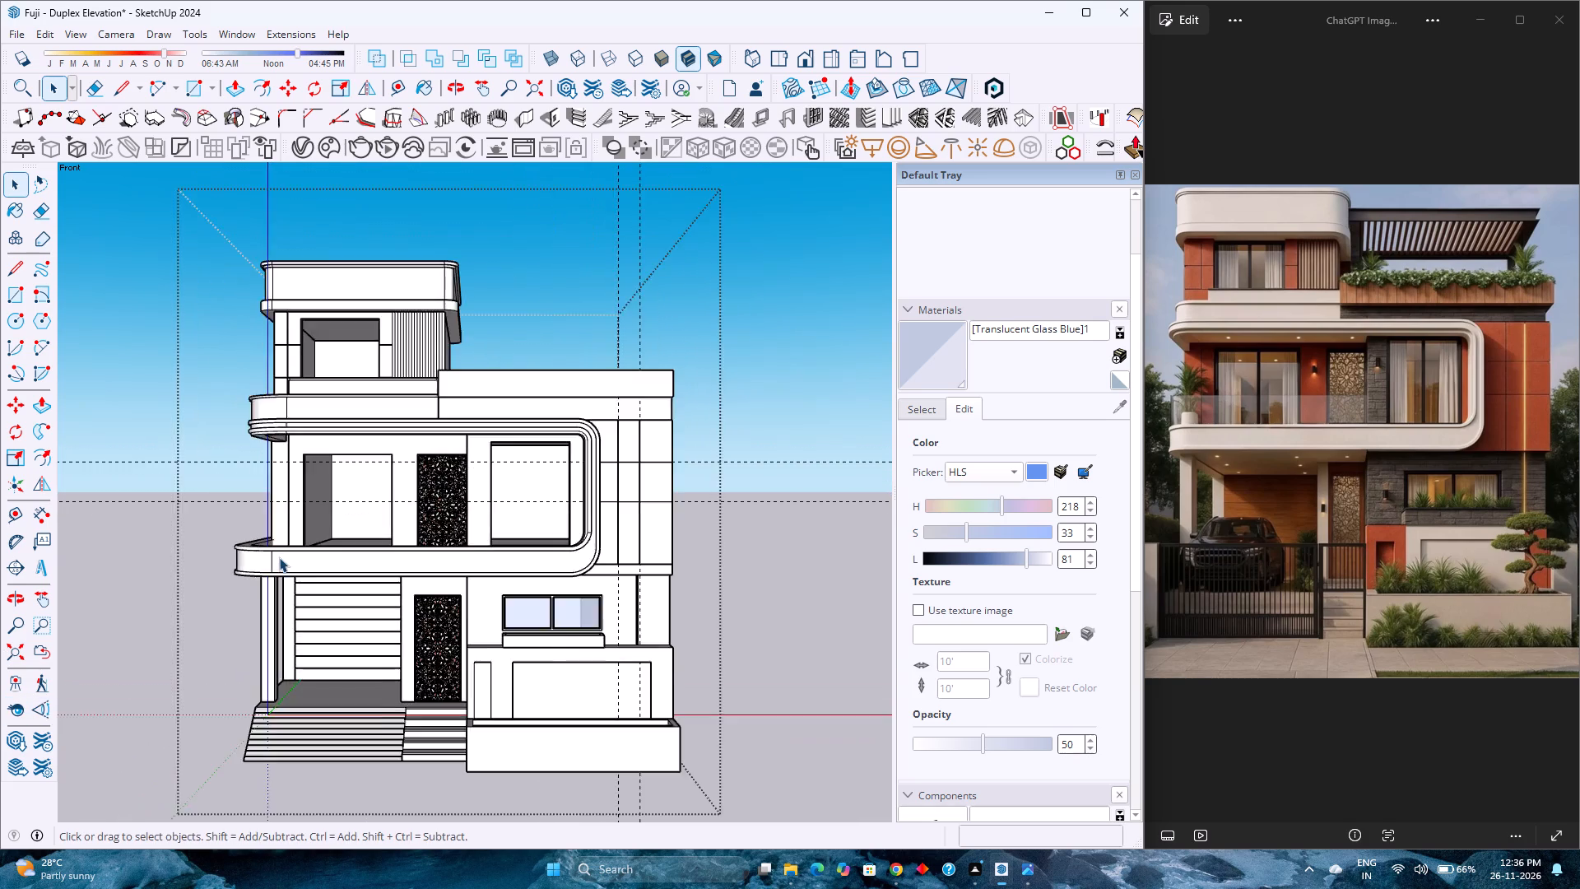
{"action": "scroll", "coordinate": [279, 557], "scroll_direction": "up", "scroll_amount": 3}
{"action": "scroll", "coordinate": [279, 557], "scroll_direction": "down", "scroll_amount": 3}
{"action": "scroll", "coordinate": [279, 557], "scroll_direction": "up", "scroll_amount": 3}
{"action": "scroll", "coordinate": [279, 557], "scroll_direction": "down", "scroll_amount": 3}
{"action": "scroll", "coordinate": [279, 557], "scroll_direction": "up", "scroll_amount": 3}
{"action": "scroll", "coordinate": [279, 557], "scroll_direction": "down", "scroll_amount": 2}
{"action": "scroll", "coordinate": [279, 557], "scroll_direction": "up", "scroll_amount": 3}
{"action": "scroll", "coordinate": [279, 557], "scroll_direction": "down", "scroll_amount": 3}
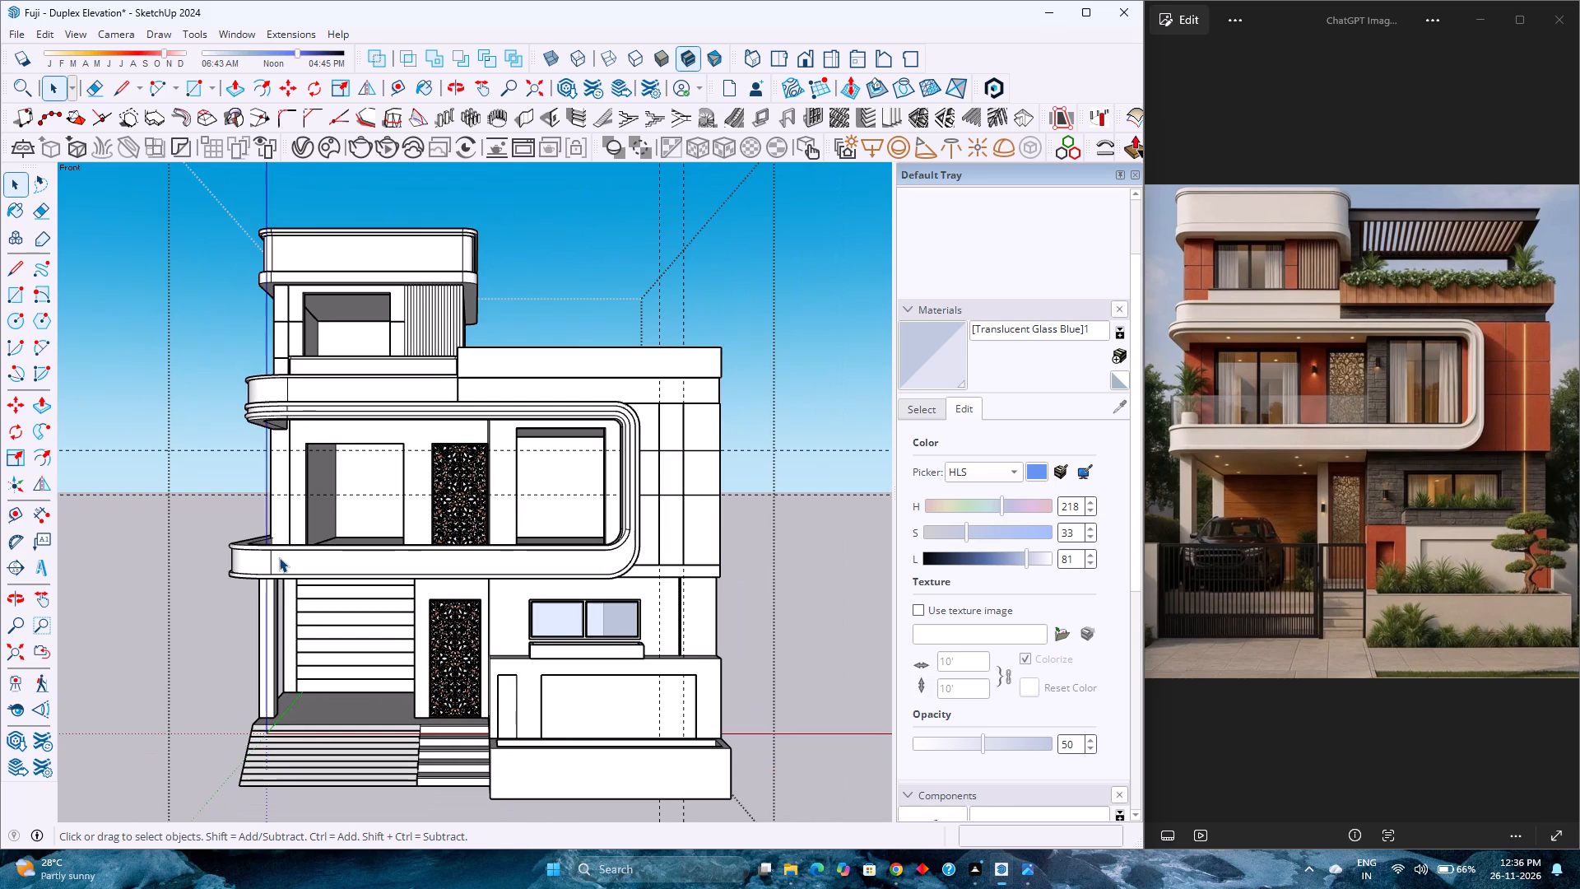
{"action": "scroll", "coordinate": [279, 557], "scroll_direction": "up", "scroll_amount": 3}
{"action": "scroll", "coordinate": [279, 557], "scroll_direction": "down", "scroll_amount": 4}
{"action": "scroll", "coordinate": [279, 557], "scroll_direction": "up", "scroll_amount": 4}
{"action": "scroll", "coordinate": [279, 557], "scroll_direction": "down", "scroll_amount": 4}
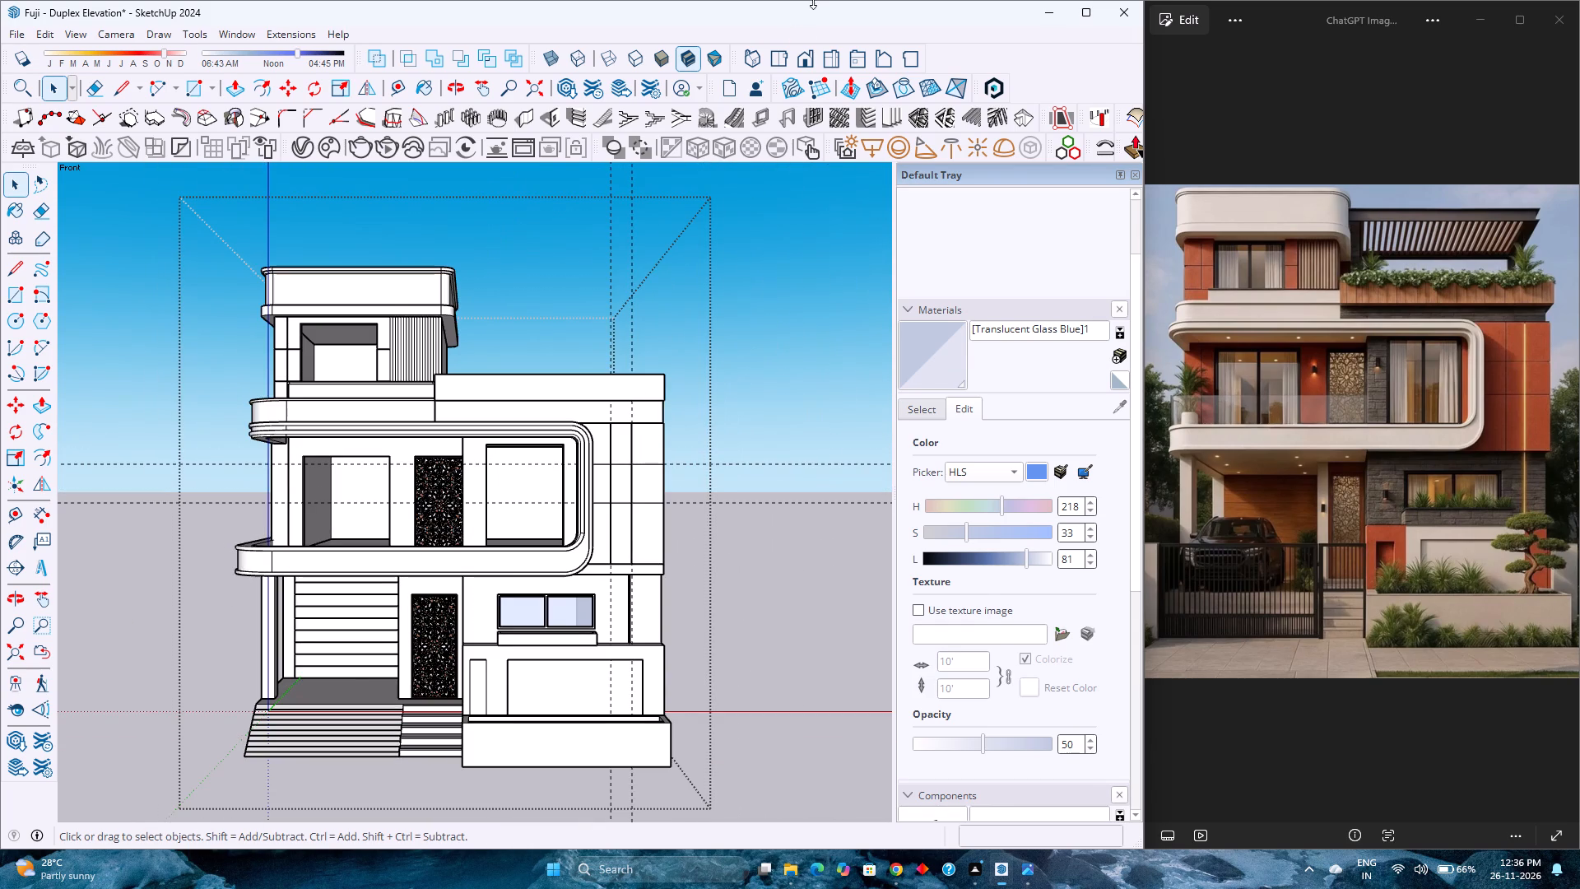
{"action": "left_click", "coordinate": [805, 67]}
{"action": "left_click", "coordinate": [5, 658]}
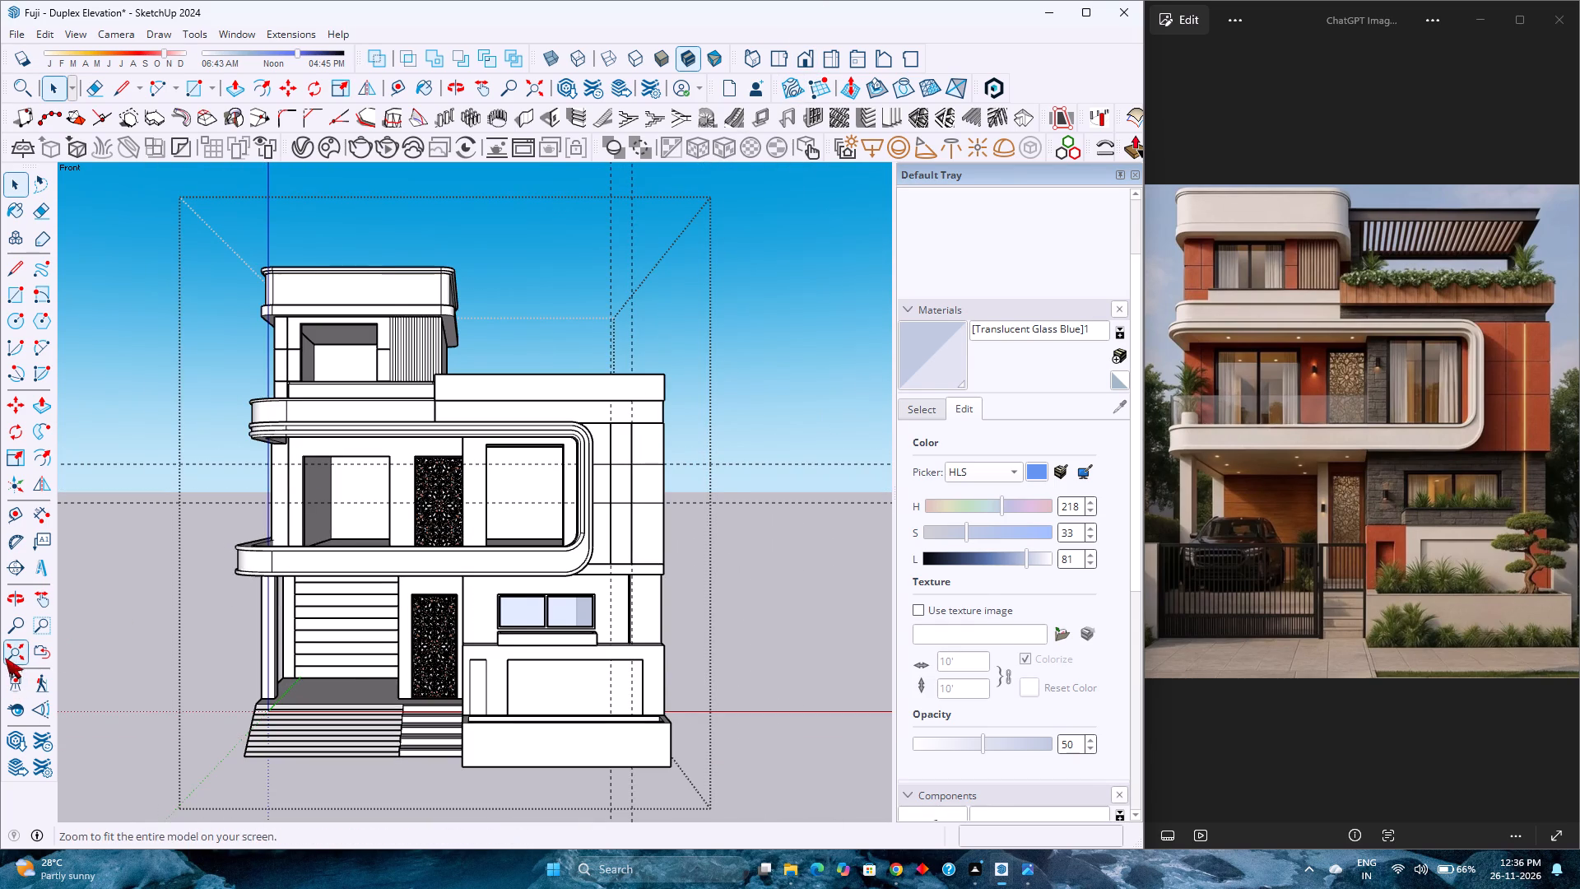
{"action": "scroll", "coordinate": [506, 542], "scroll_direction": "down", "scroll_amount": 3}
{"action": "scroll", "coordinate": [506, 542], "scroll_direction": "up", "scroll_amount": 2}
{"action": "scroll", "coordinate": [506, 542], "scroll_direction": "down", "scroll_amount": 1}
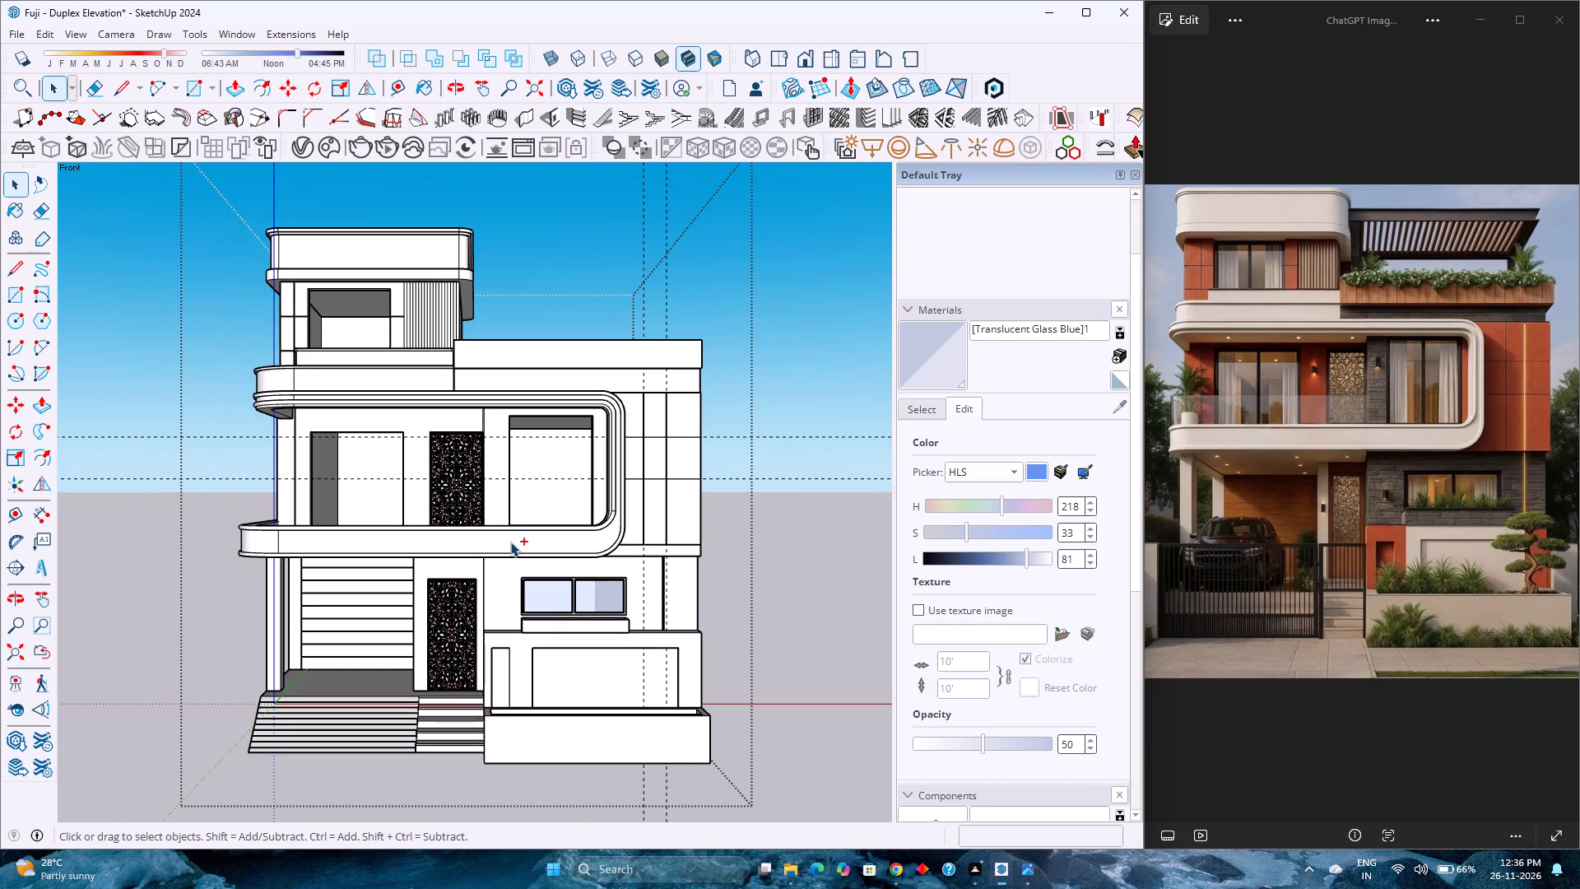
Save the model.
{"action": "key", "text": "ctrl+s"}
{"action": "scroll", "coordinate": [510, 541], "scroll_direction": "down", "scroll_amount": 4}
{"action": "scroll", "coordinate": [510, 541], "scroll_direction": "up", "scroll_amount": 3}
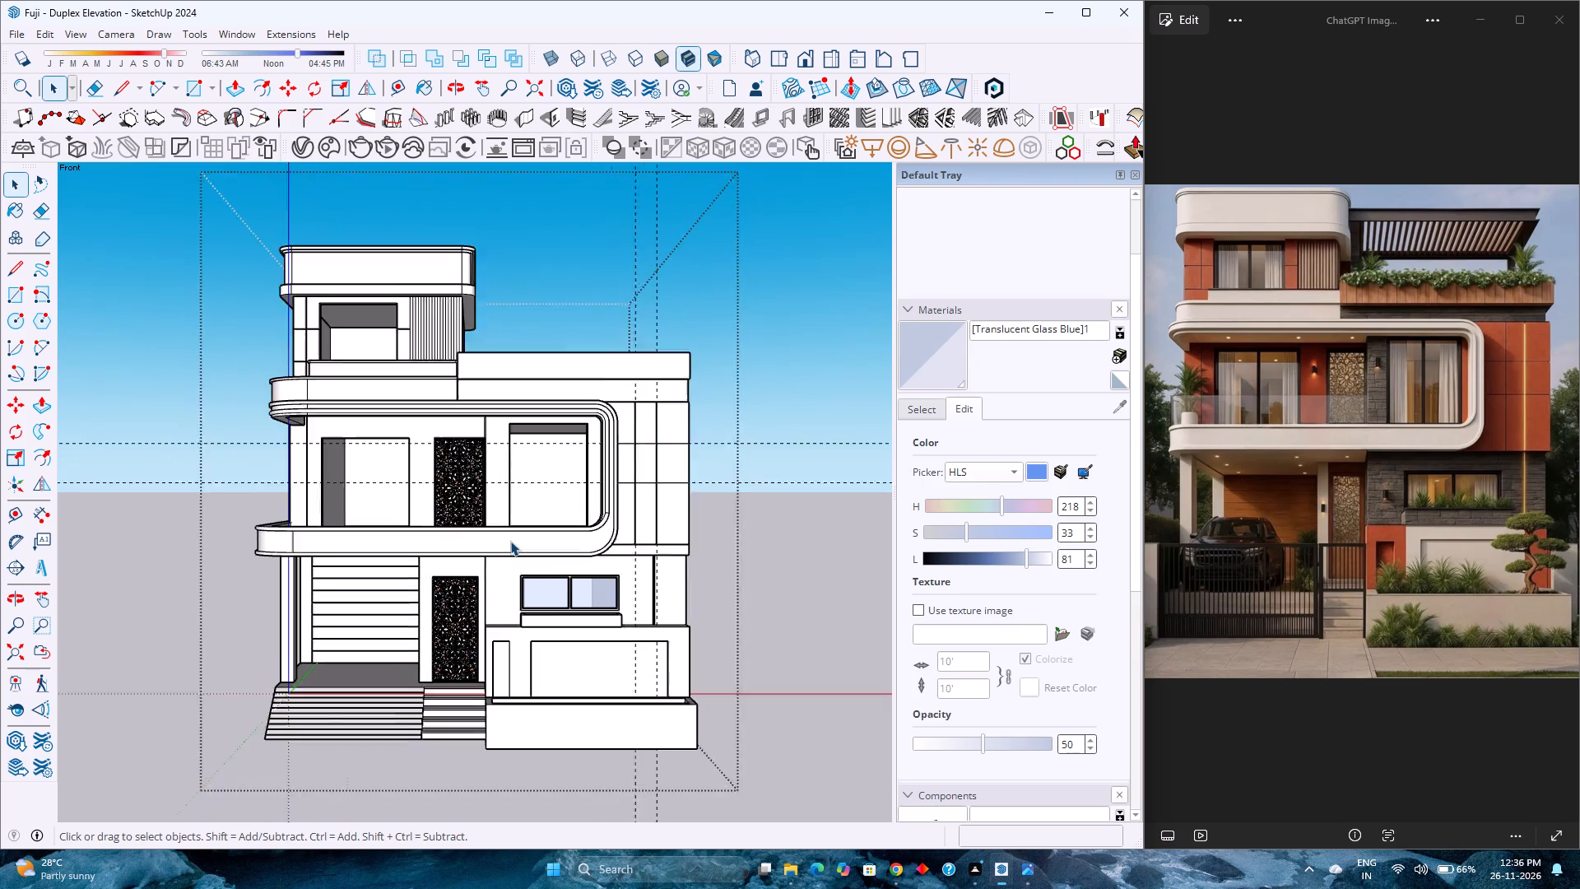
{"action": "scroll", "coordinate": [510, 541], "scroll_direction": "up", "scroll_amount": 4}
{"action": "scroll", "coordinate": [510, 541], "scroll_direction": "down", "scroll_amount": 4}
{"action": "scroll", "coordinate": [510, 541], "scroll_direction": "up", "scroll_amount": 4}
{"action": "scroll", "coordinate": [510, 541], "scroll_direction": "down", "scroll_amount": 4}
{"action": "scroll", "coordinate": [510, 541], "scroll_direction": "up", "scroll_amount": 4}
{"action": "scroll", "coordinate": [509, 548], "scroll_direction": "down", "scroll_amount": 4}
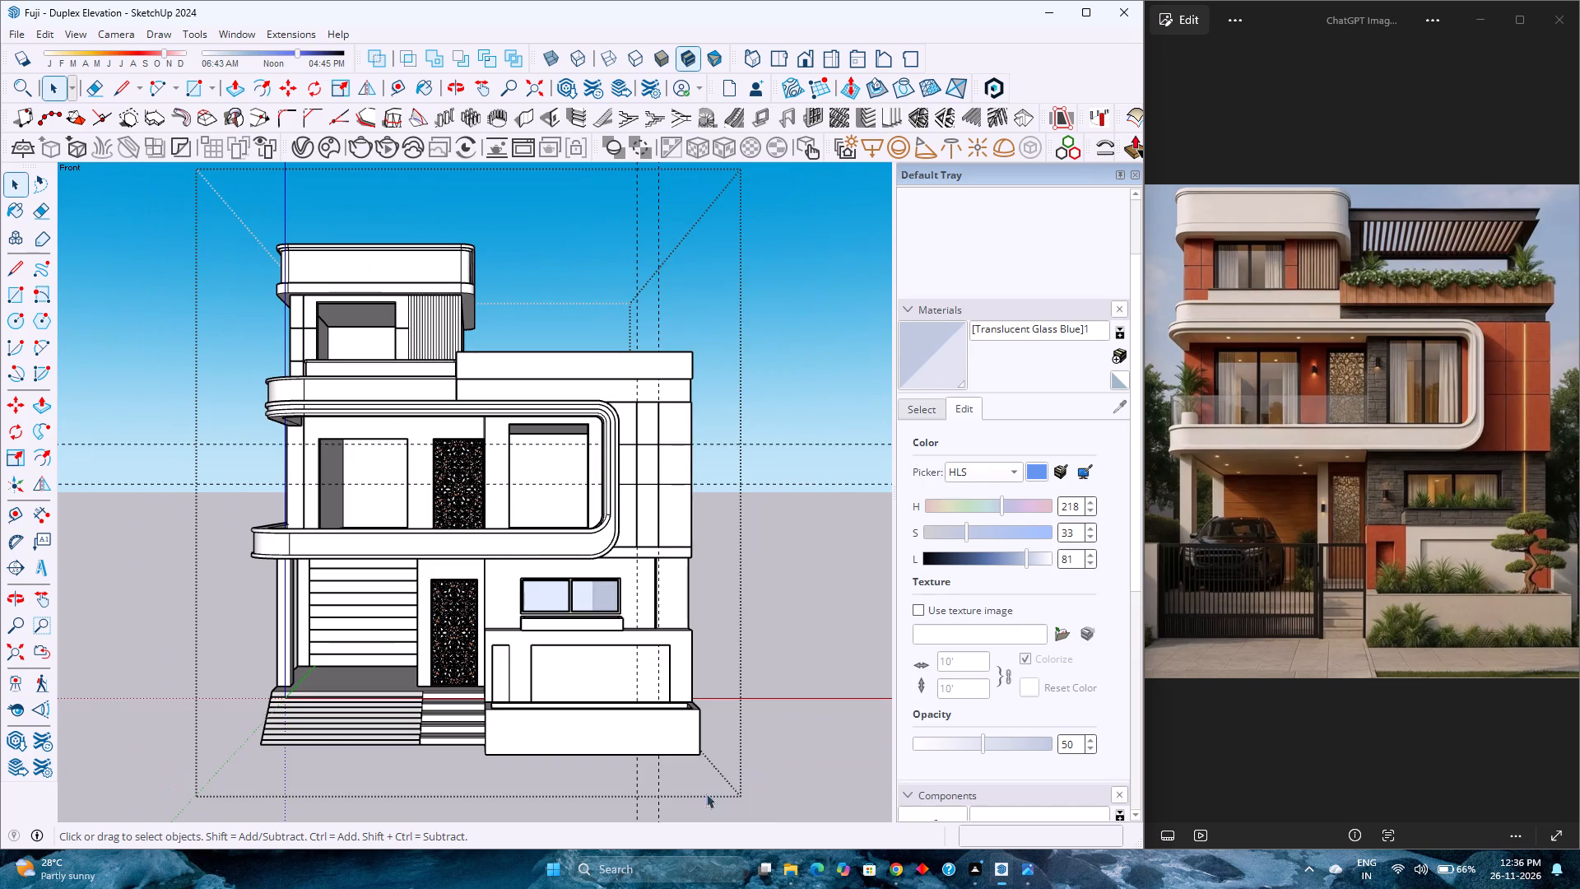
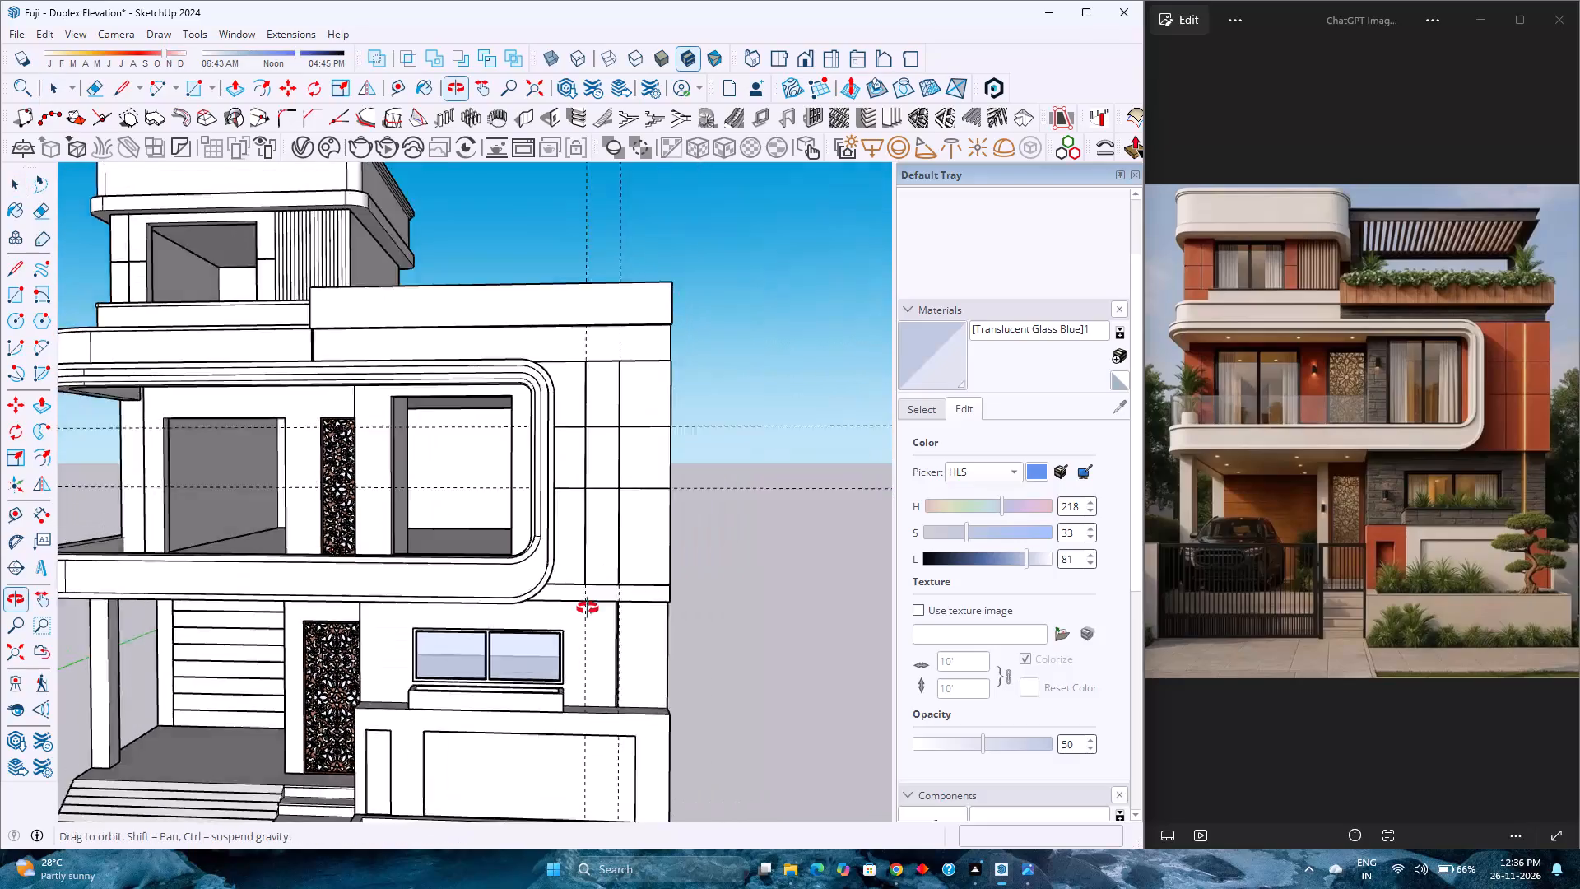
Open the front wall band's group below the roof parapet and draw a 3" diagonal line across its lower corner strip.
{"action": "scroll", "coordinate": [693, 545], "scroll_direction": "down", "scroll_amount": 3}
{"action": "scroll", "coordinate": [656, 394], "scroll_direction": "up", "scroll_amount": 2}
{"action": "middle_click_drag", "start_coordinate": [654, 393], "coordinate": [653, 393]}
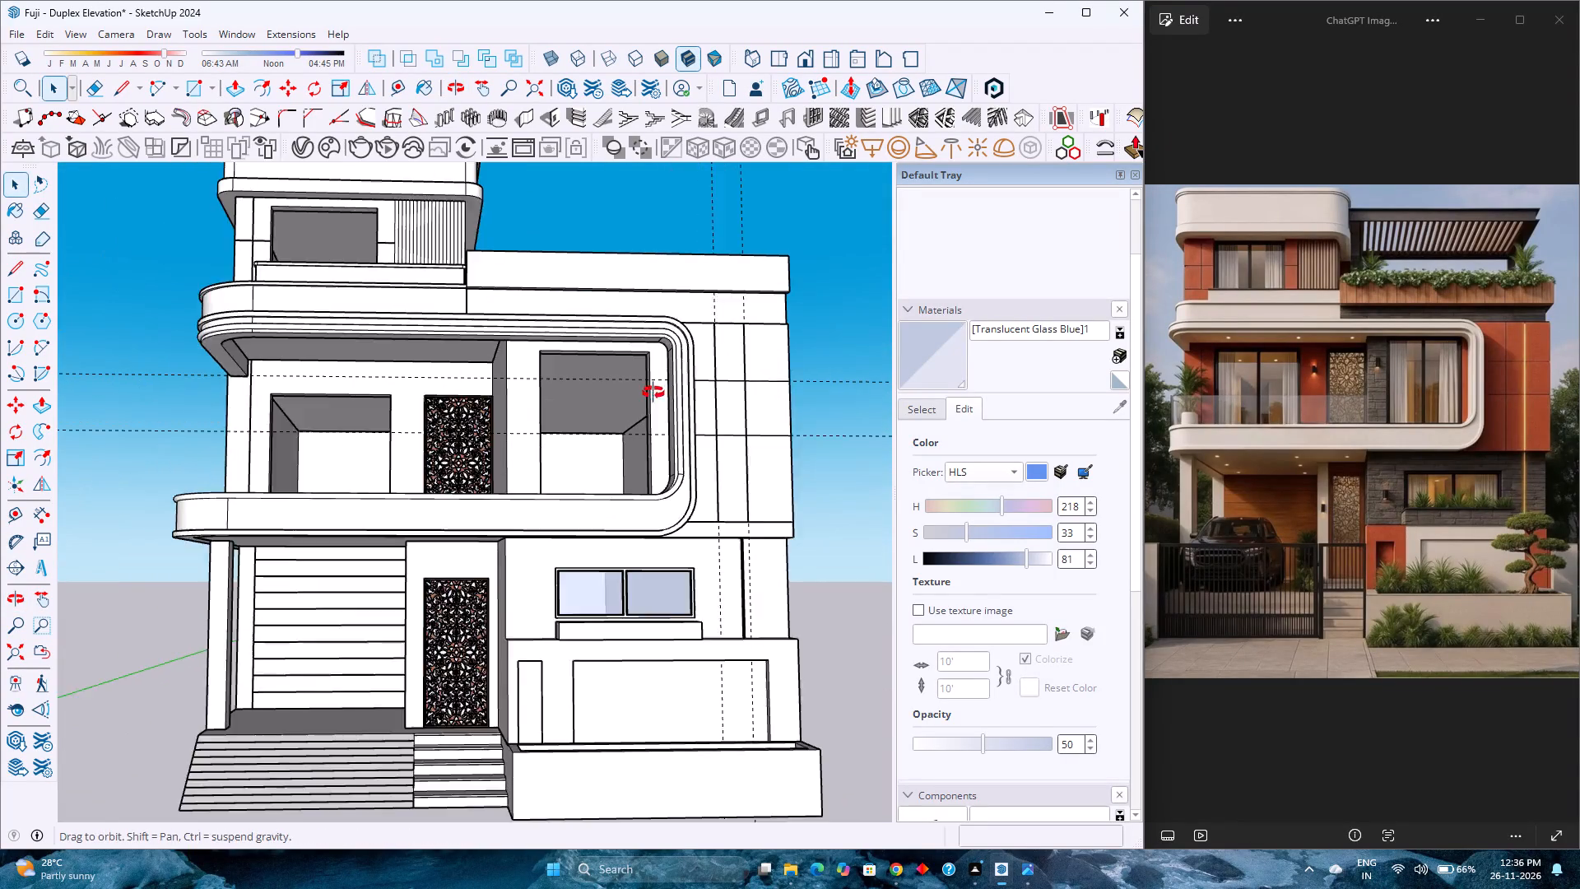
{"action": "middle_click_drag", "start_coordinate": [653, 393], "coordinate": [549, 603]}
{"action": "scroll", "coordinate": [348, 664], "scroll_direction": "up", "scroll_amount": 13}
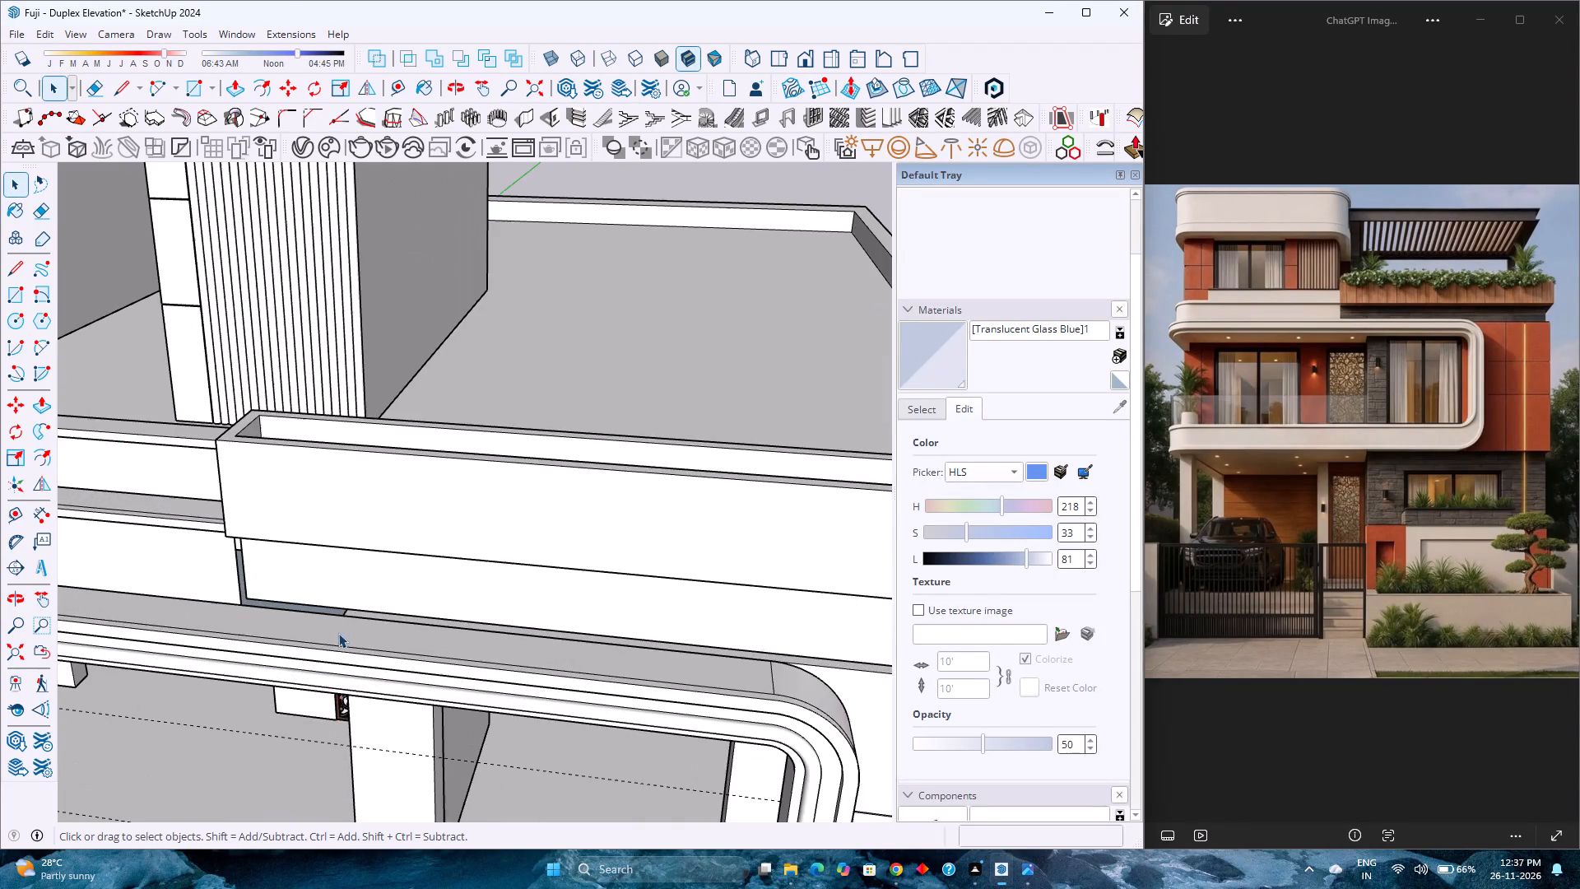
{"action": "scroll", "coordinate": [266, 612], "scroll_direction": "up", "scroll_amount": 9}
{"action": "double_click", "coordinate": [244, 570]}
{"action": "scroll", "coordinate": [244, 570], "scroll_direction": "up", "scroll_amount": 2}
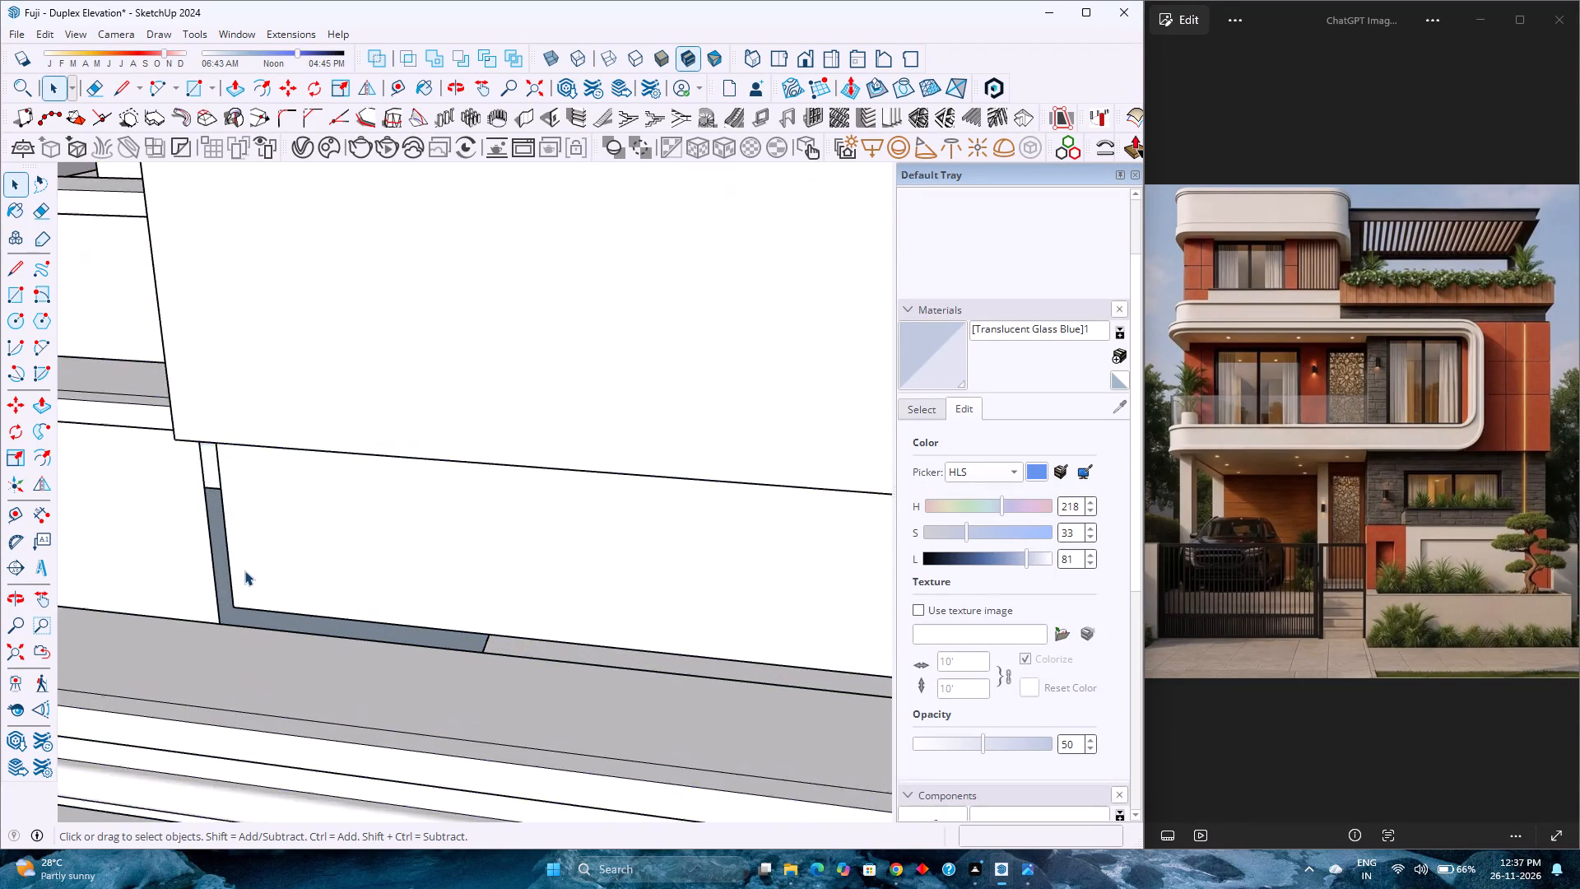
{"action": "scroll", "coordinate": [244, 570], "scroll_direction": "up", "scroll_amount": 6}
{"action": "double_click", "coordinate": [232, 621]}
{"action": "scroll", "coordinate": [232, 621], "scroll_direction": "up", "scroll_amount": 4}
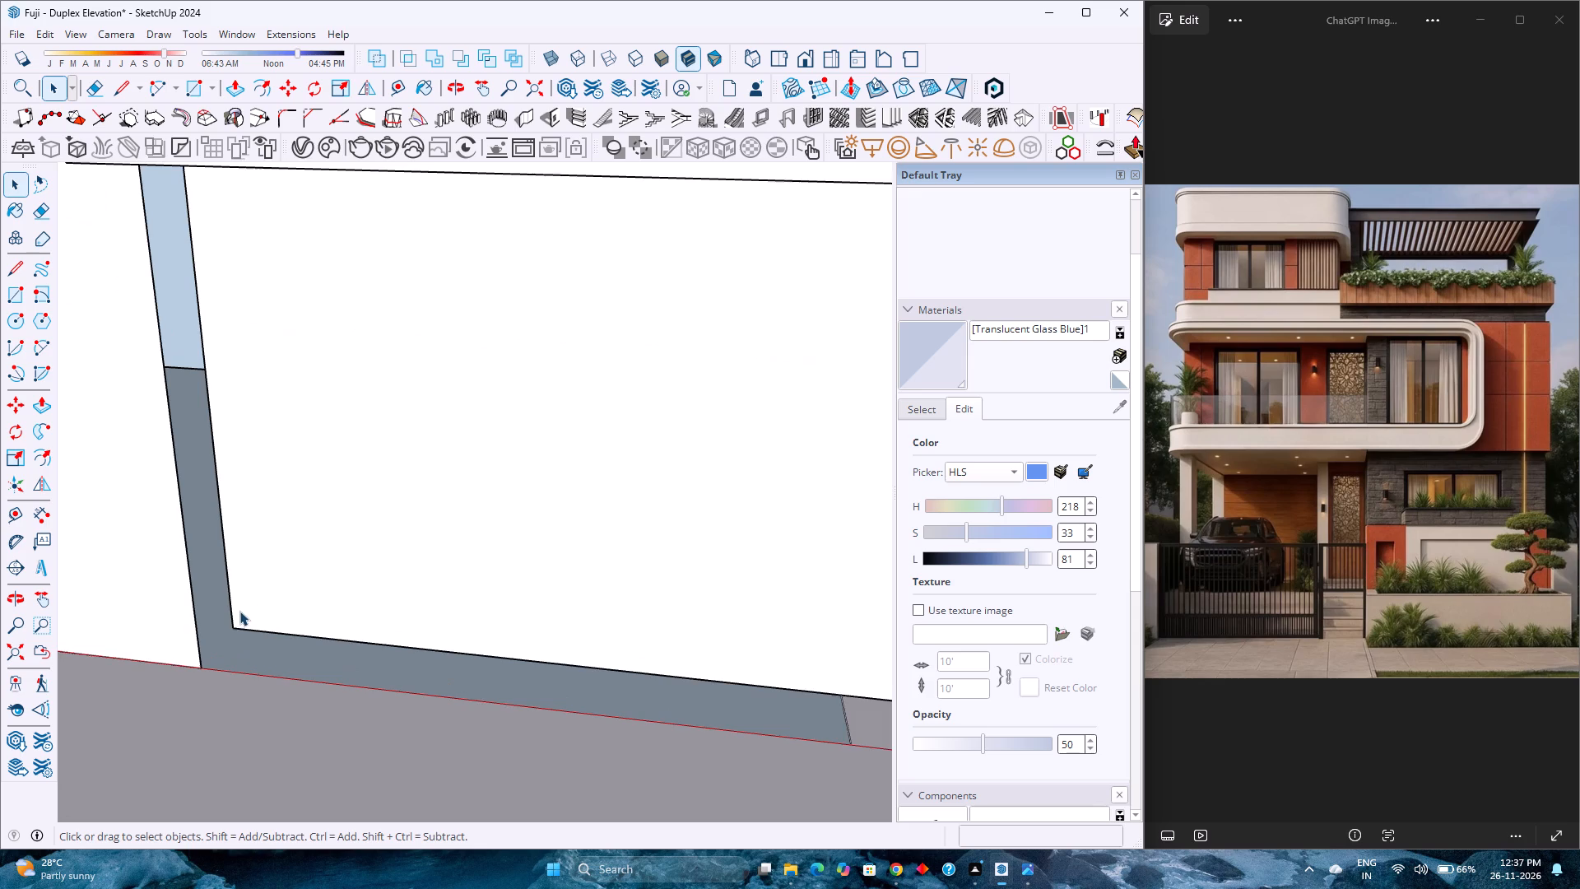
{"action": "left_click", "coordinate": [247, 603]}
{"action": "left_click", "coordinate": [124, 81]}
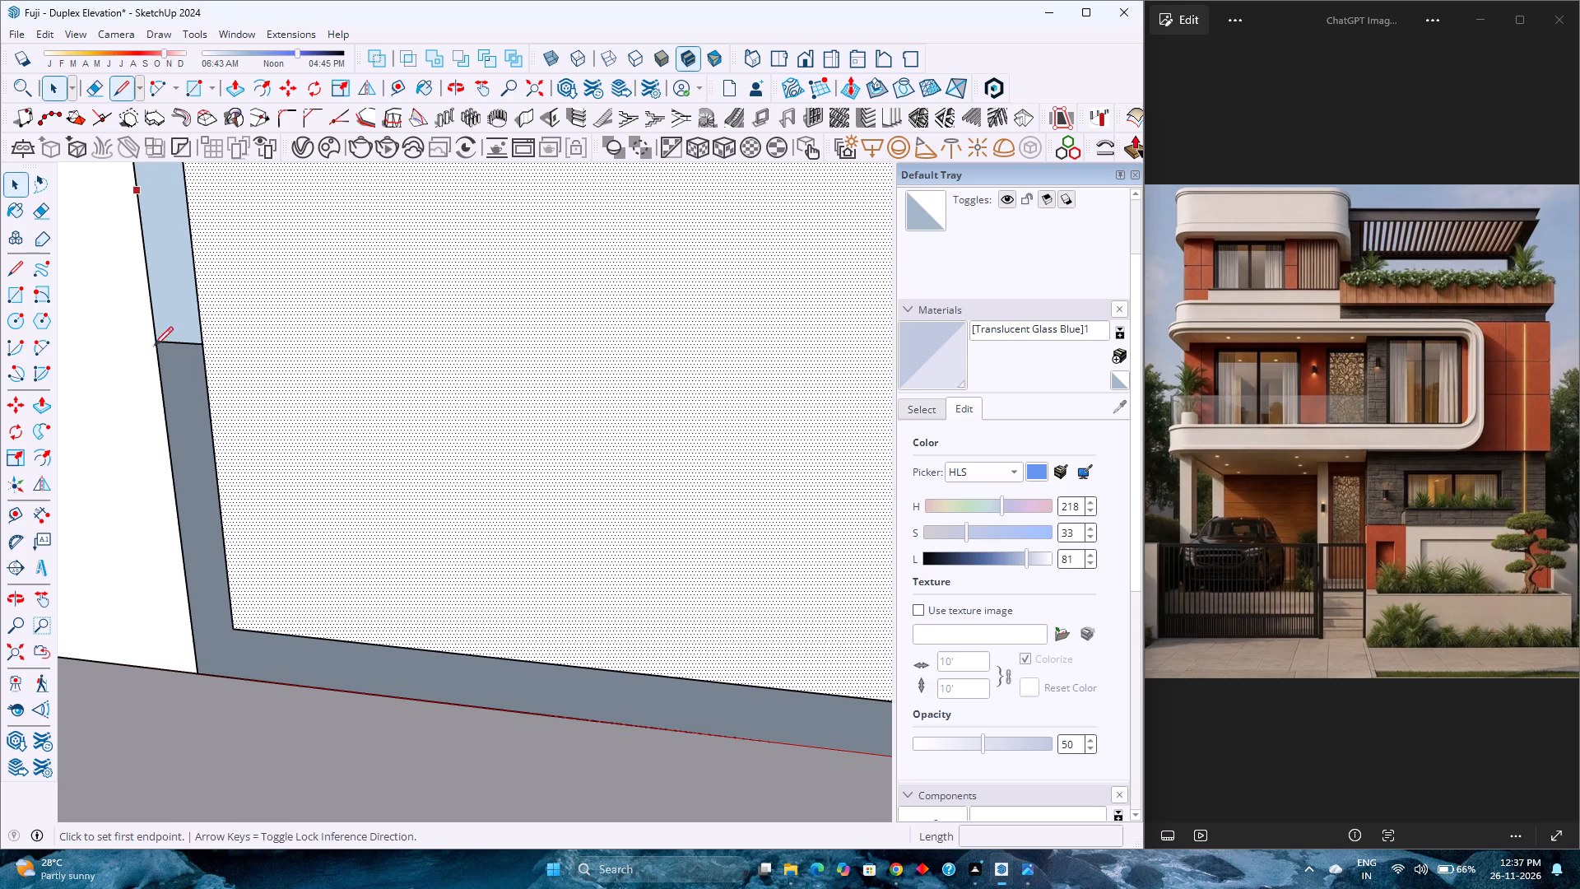
{"action": "left_click", "coordinate": [194, 672]}
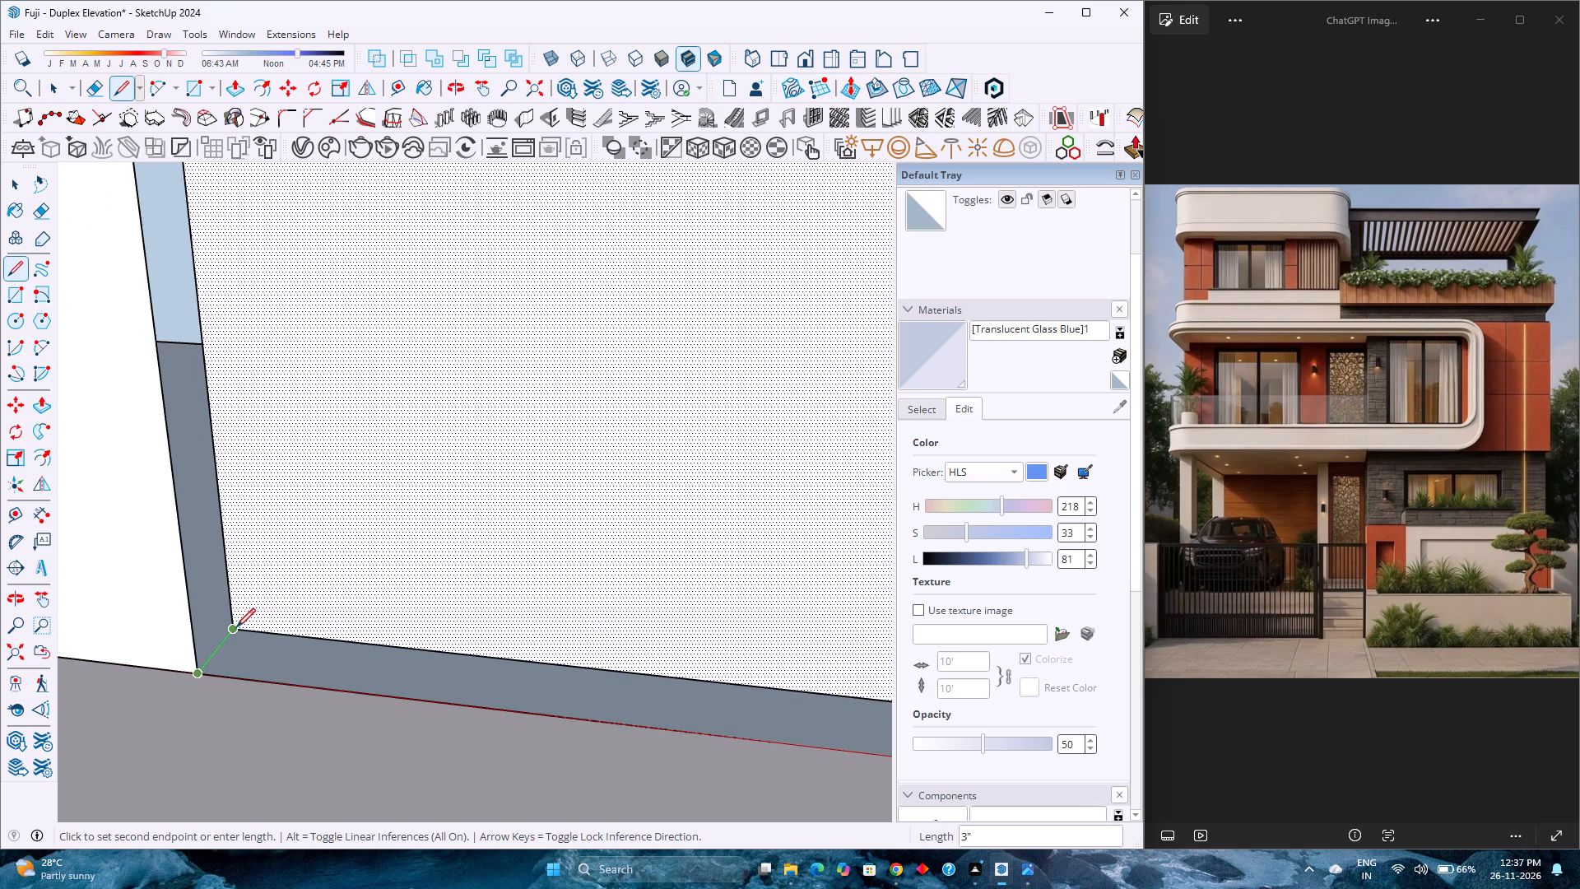
{"action": "left_click", "coordinate": [236, 627]}
Draw a rectangle about 1' 11 13/16" by 3" over the bottom strip beside that corner and exit the group.
{"action": "scroll", "coordinate": [254, 618], "scroll_direction": "down", "scroll_amount": 7}
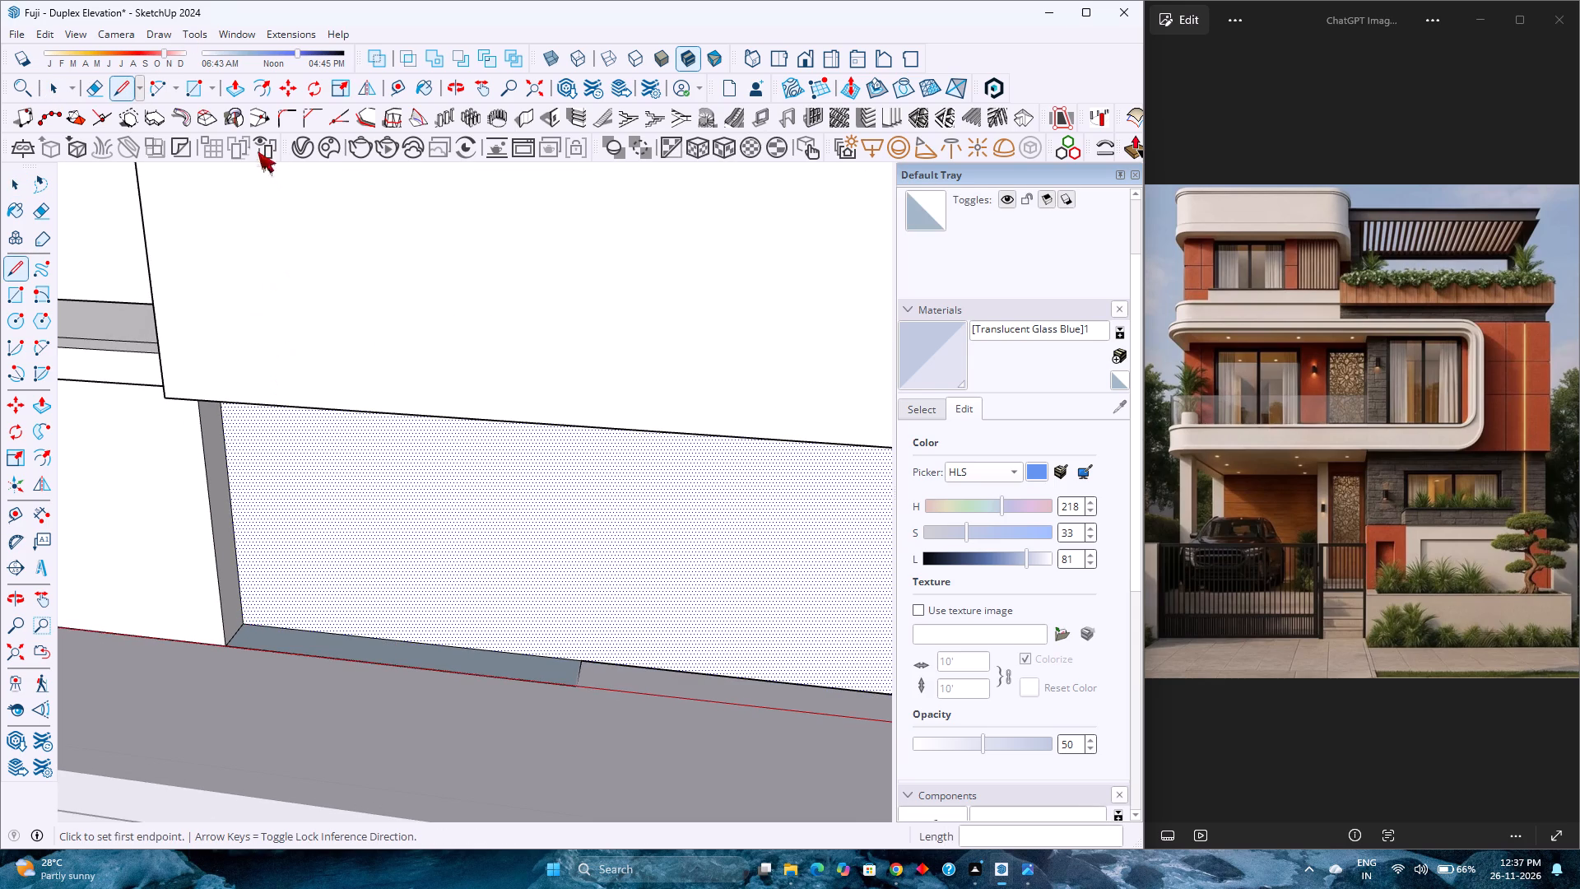
{"action": "left_click", "coordinate": [197, 94]}
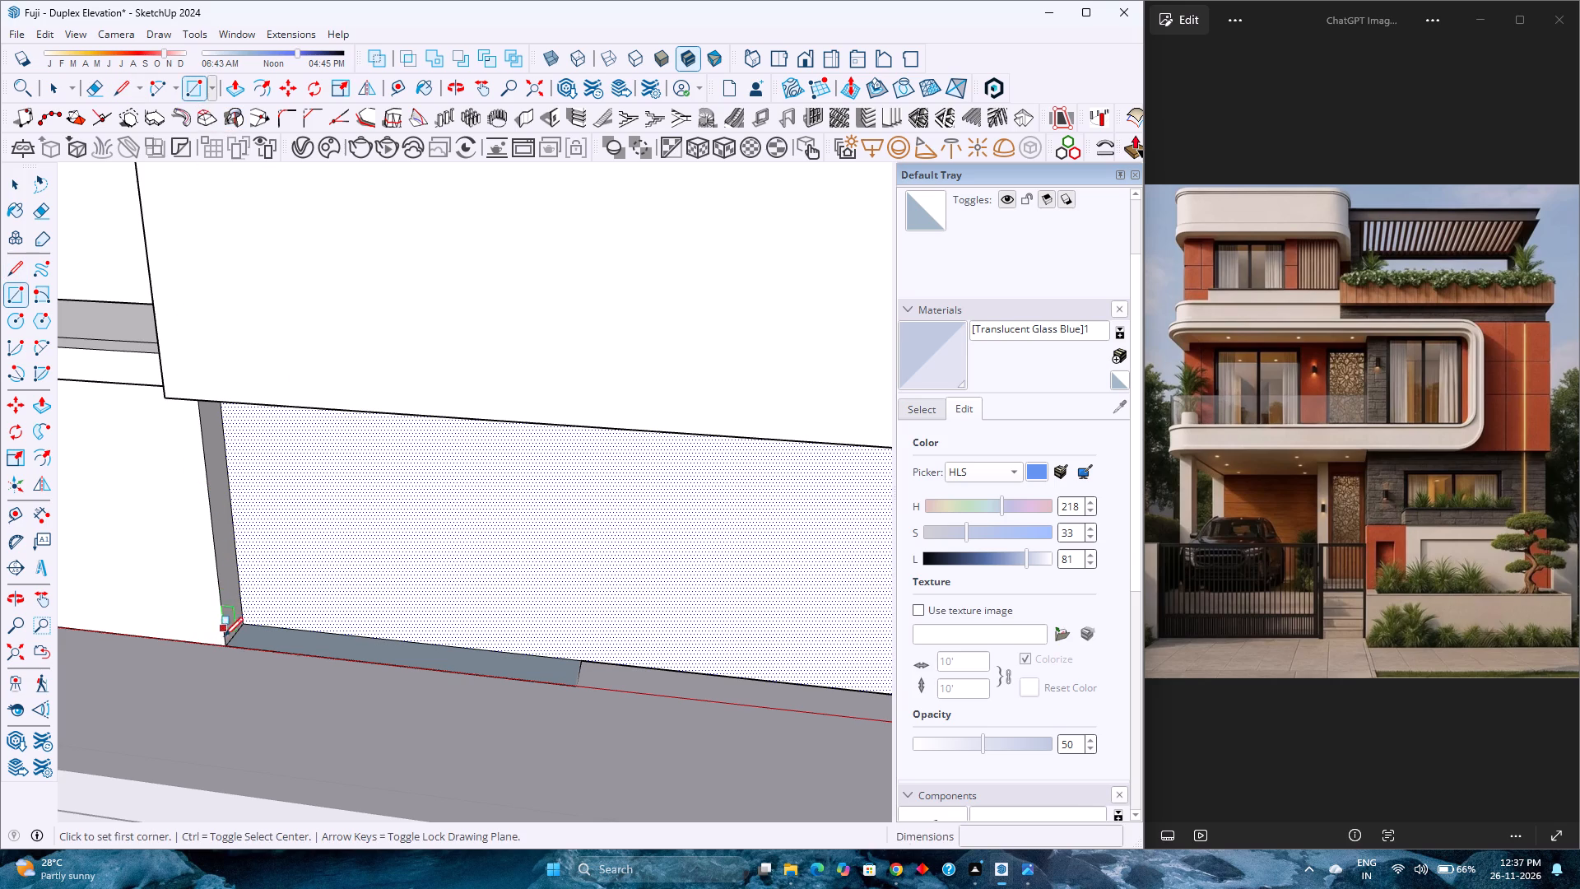
{"action": "left_click", "coordinate": [226, 643]}
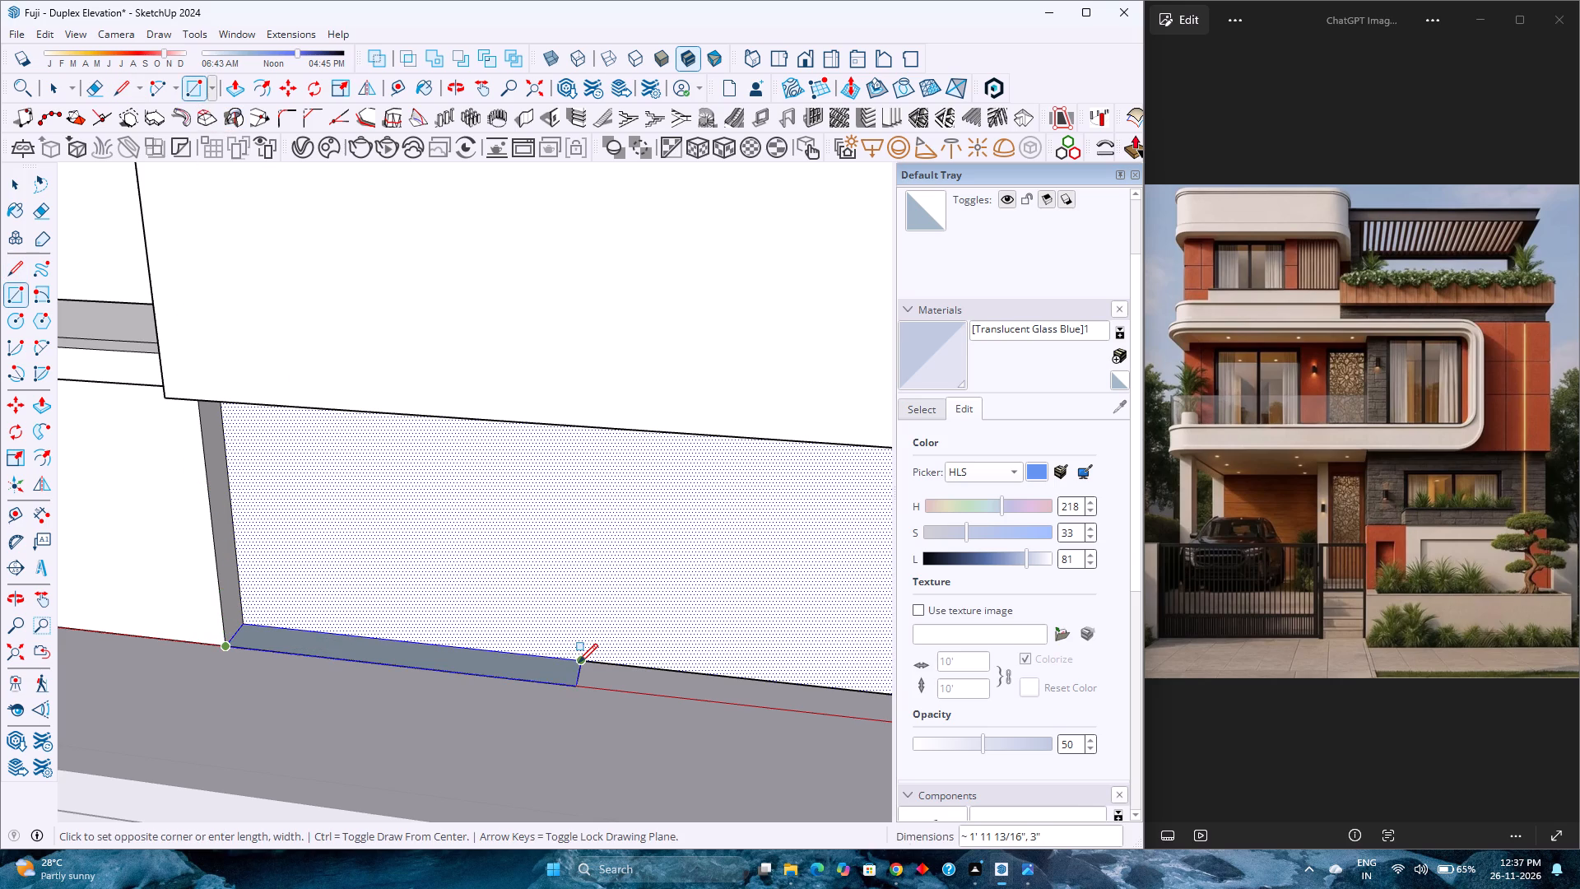
{"action": "left_click", "coordinate": [579, 663]}
{"action": "key", "text": "space"}
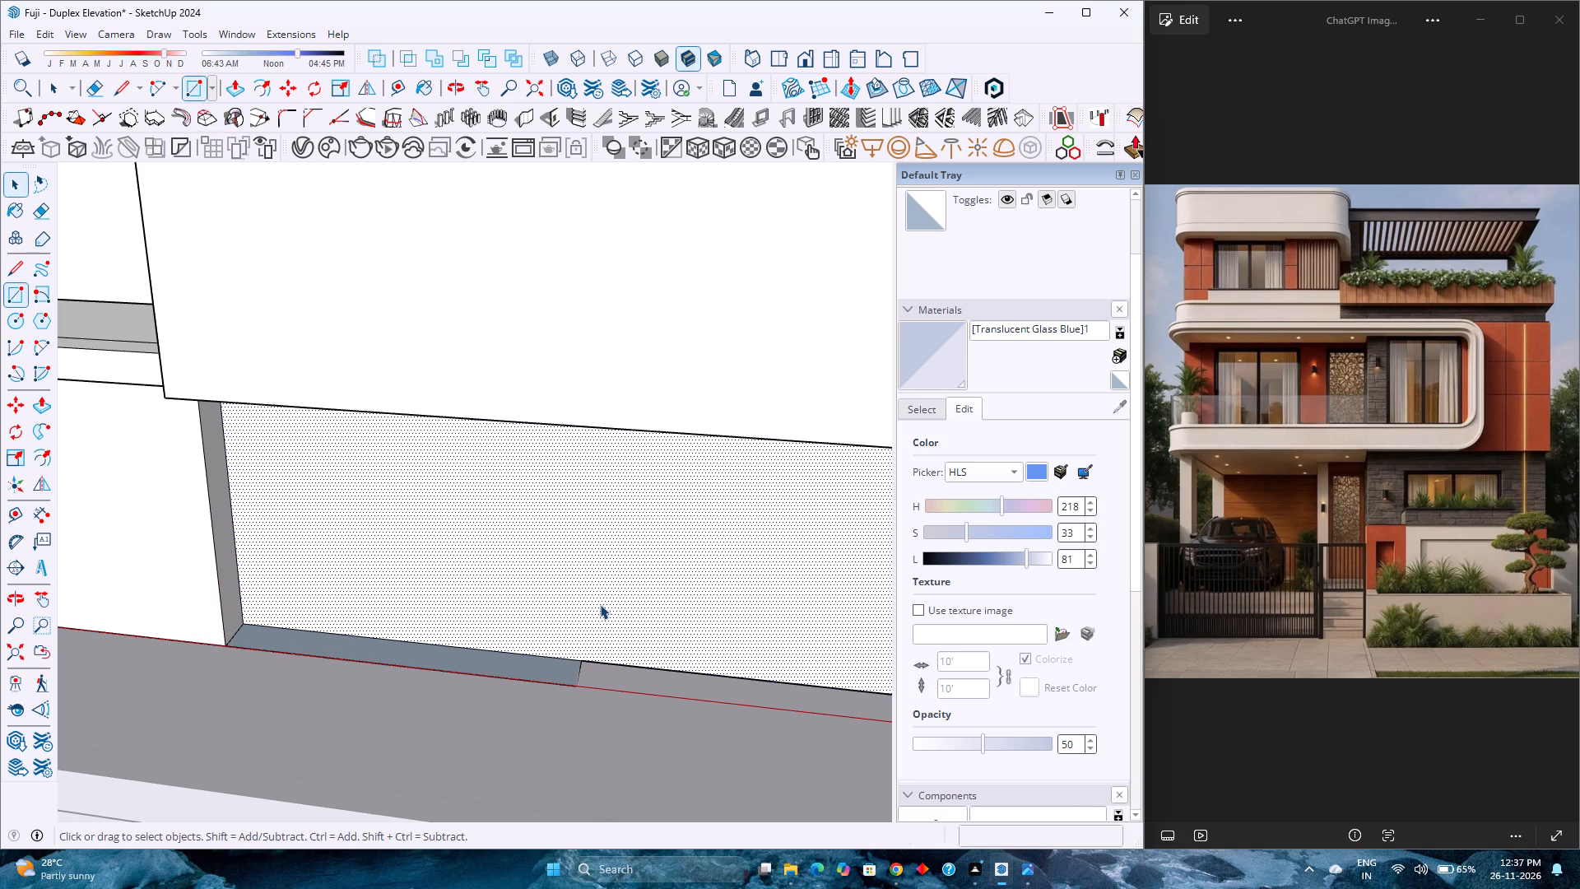
{"action": "scroll", "coordinate": [518, 566], "scroll_direction": "down", "scroll_amount": 6}
{"action": "scroll", "coordinate": [386, 565], "scroll_direction": "down", "scroll_amount": 5}
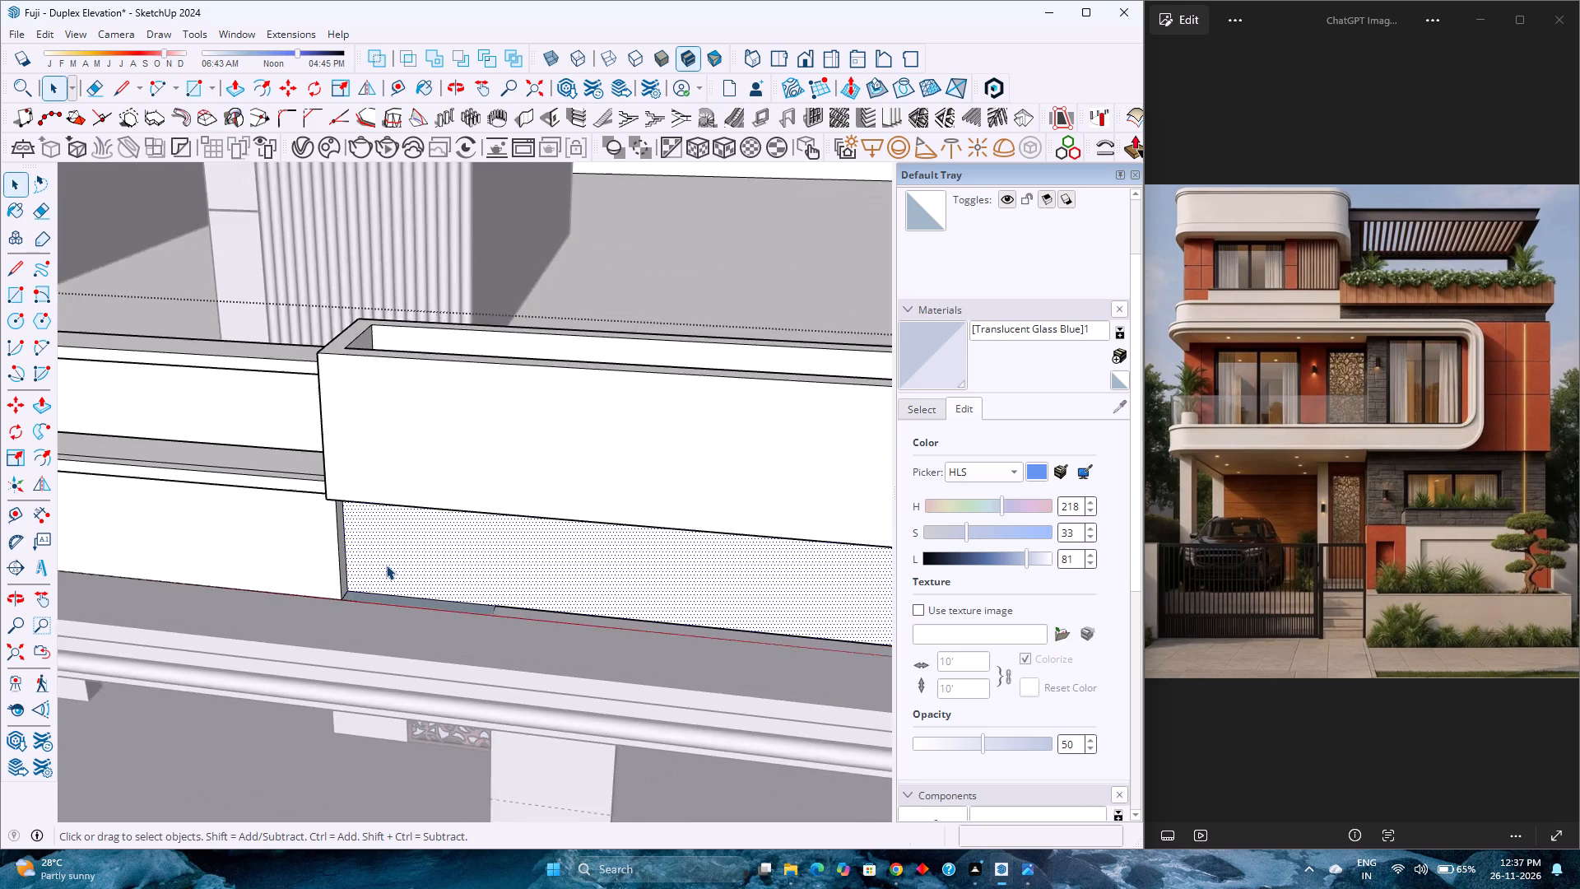
{"action": "scroll", "coordinate": [386, 565], "scroll_direction": "down", "scroll_amount": 4}
{"action": "middle_click_drag", "start_coordinate": [354, 592], "coordinate": [385, 564]}
{"action": "middle_click", "coordinate": [388, 561]}
{"action": "middle_click", "coordinate": [388, 561]}
{"action": "scroll", "coordinate": [397, 552], "scroll_direction": "down", "scroll_amount": 13}
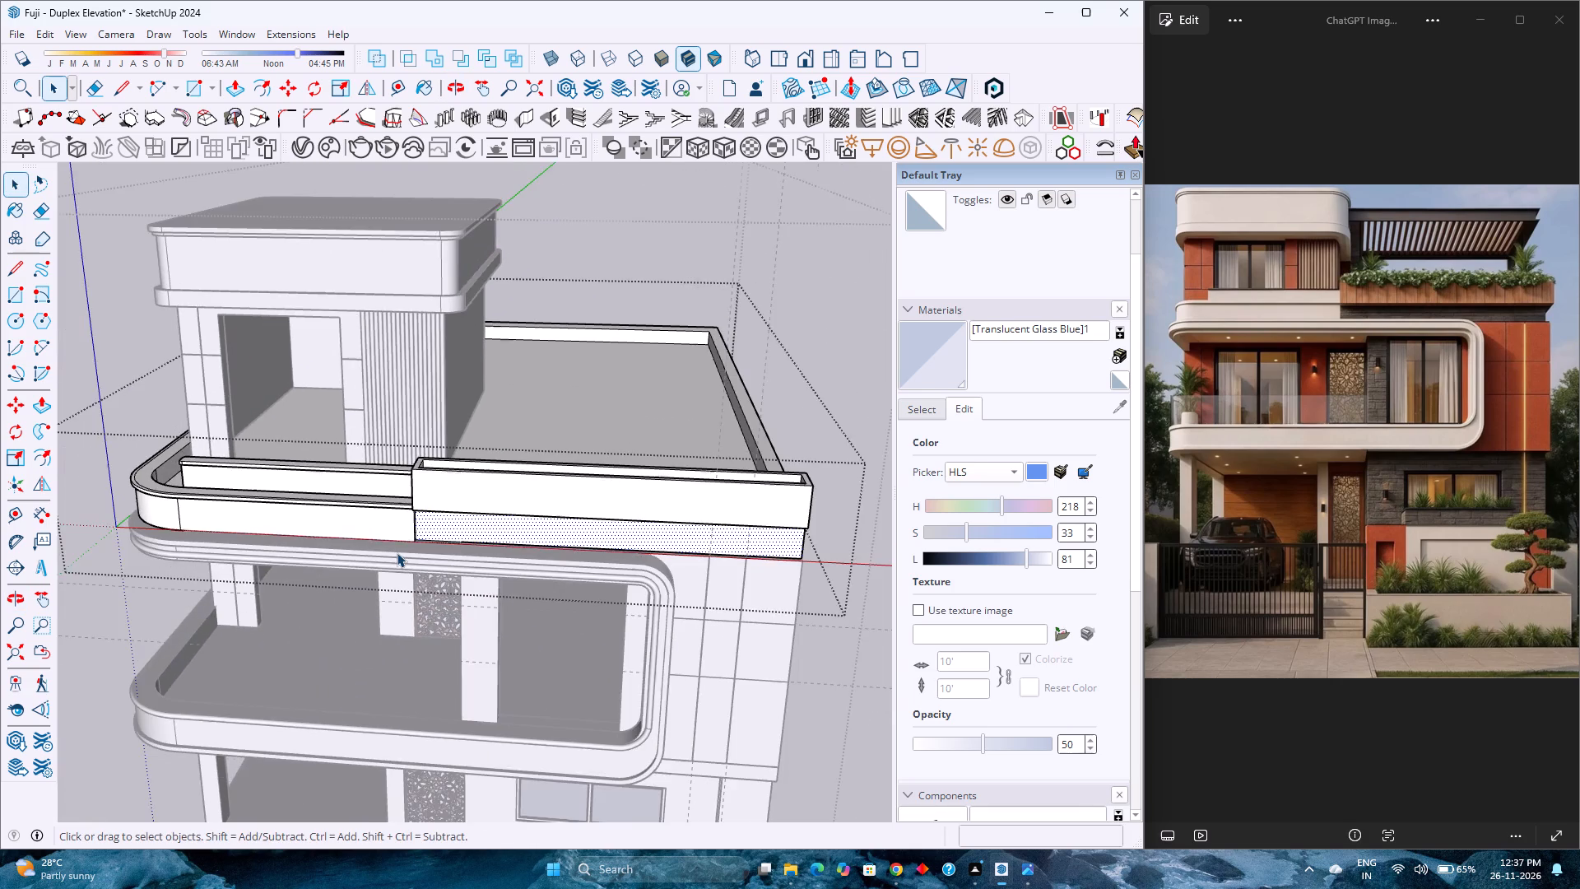
{"action": "scroll", "coordinate": [397, 552], "scroll_direction": "down", "scroll_amount": 2}
{"action": "scroll", "coordinate": [397, 552], "scroll_direction": "up", "scroll_amount": 1}
{"action": "scroll", "coordinate": [397, 552], "scroll_direction": "down", "scroll_amount": 10}
{"action": "left_click", "coordinate": [757, 470]}
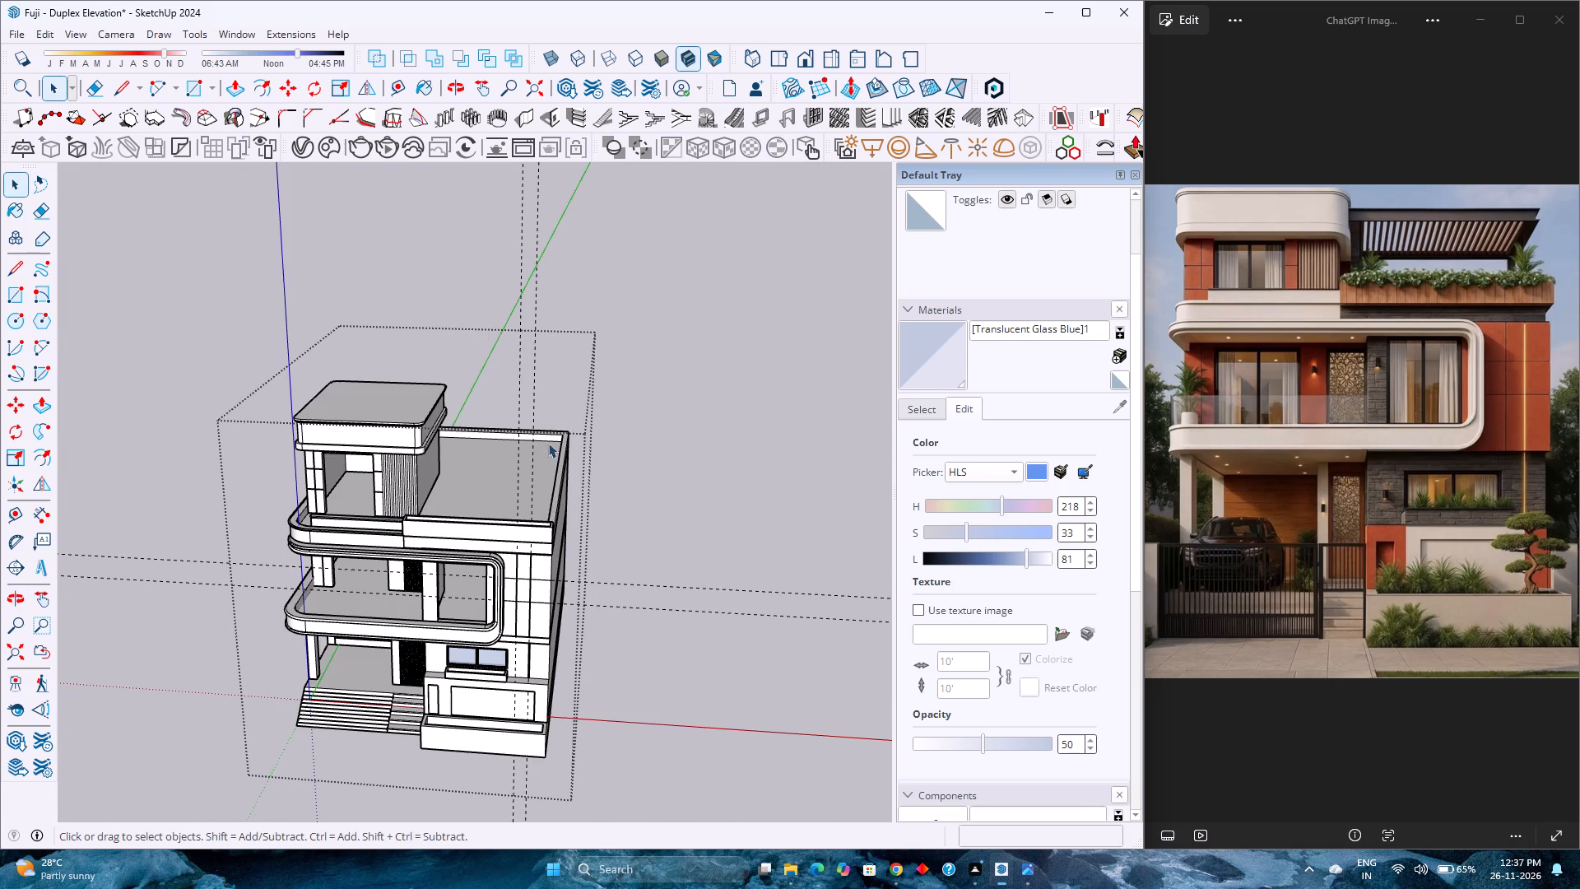
Set the standard front view fitted to the whole model and save the model.
{"action": "left_click", "coordinate": [803, 56]}
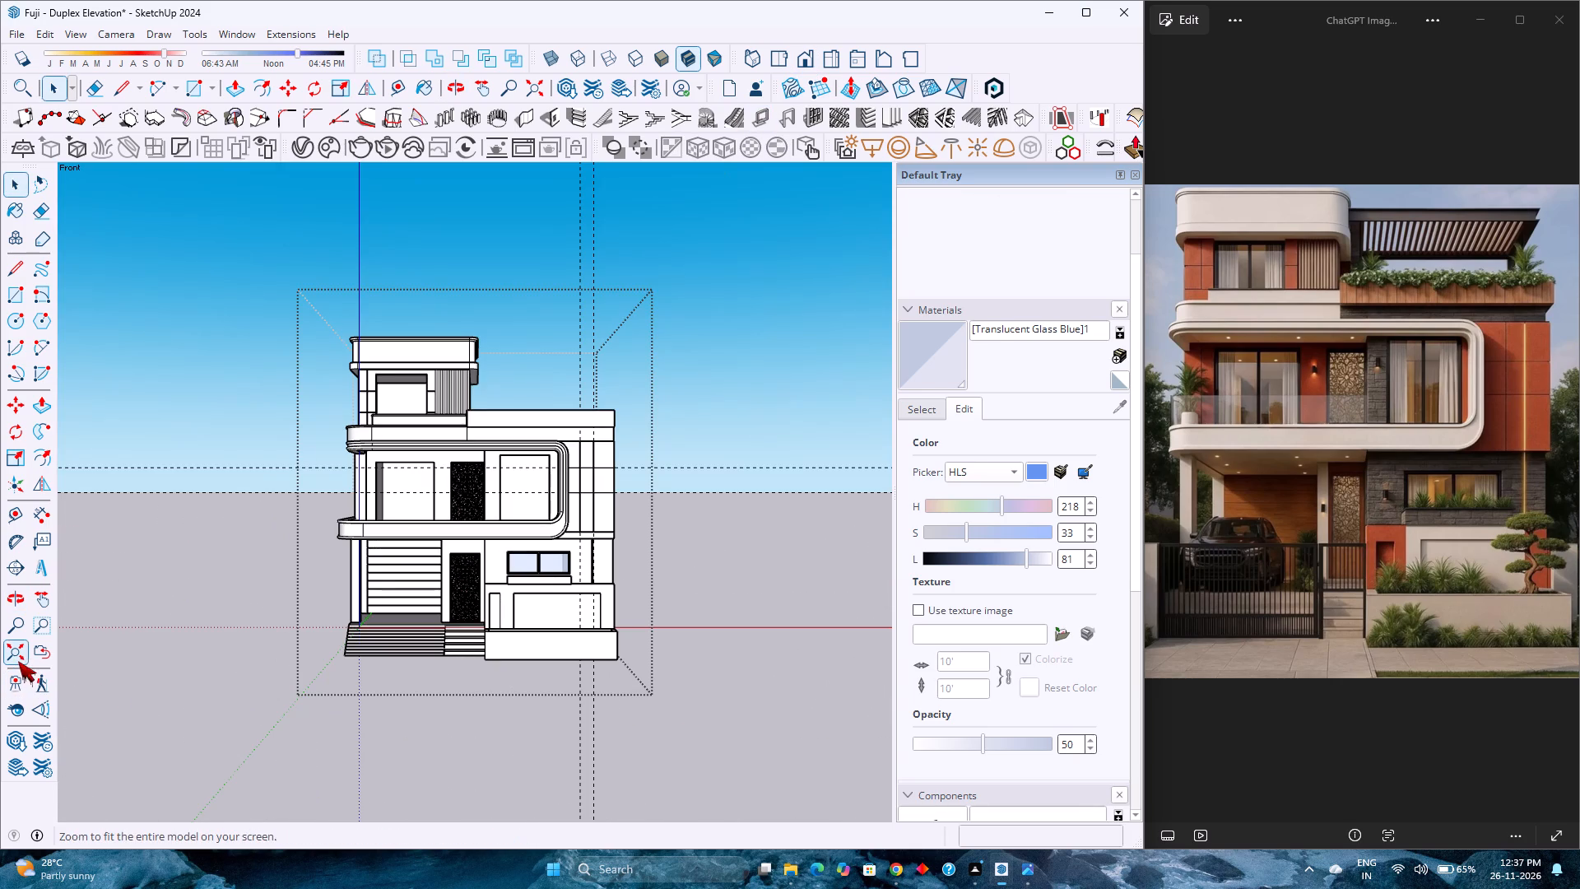
{"action": "left_click", "coordinate": [18, 660]}
{"action": "key", "text": "ctrl+s"}
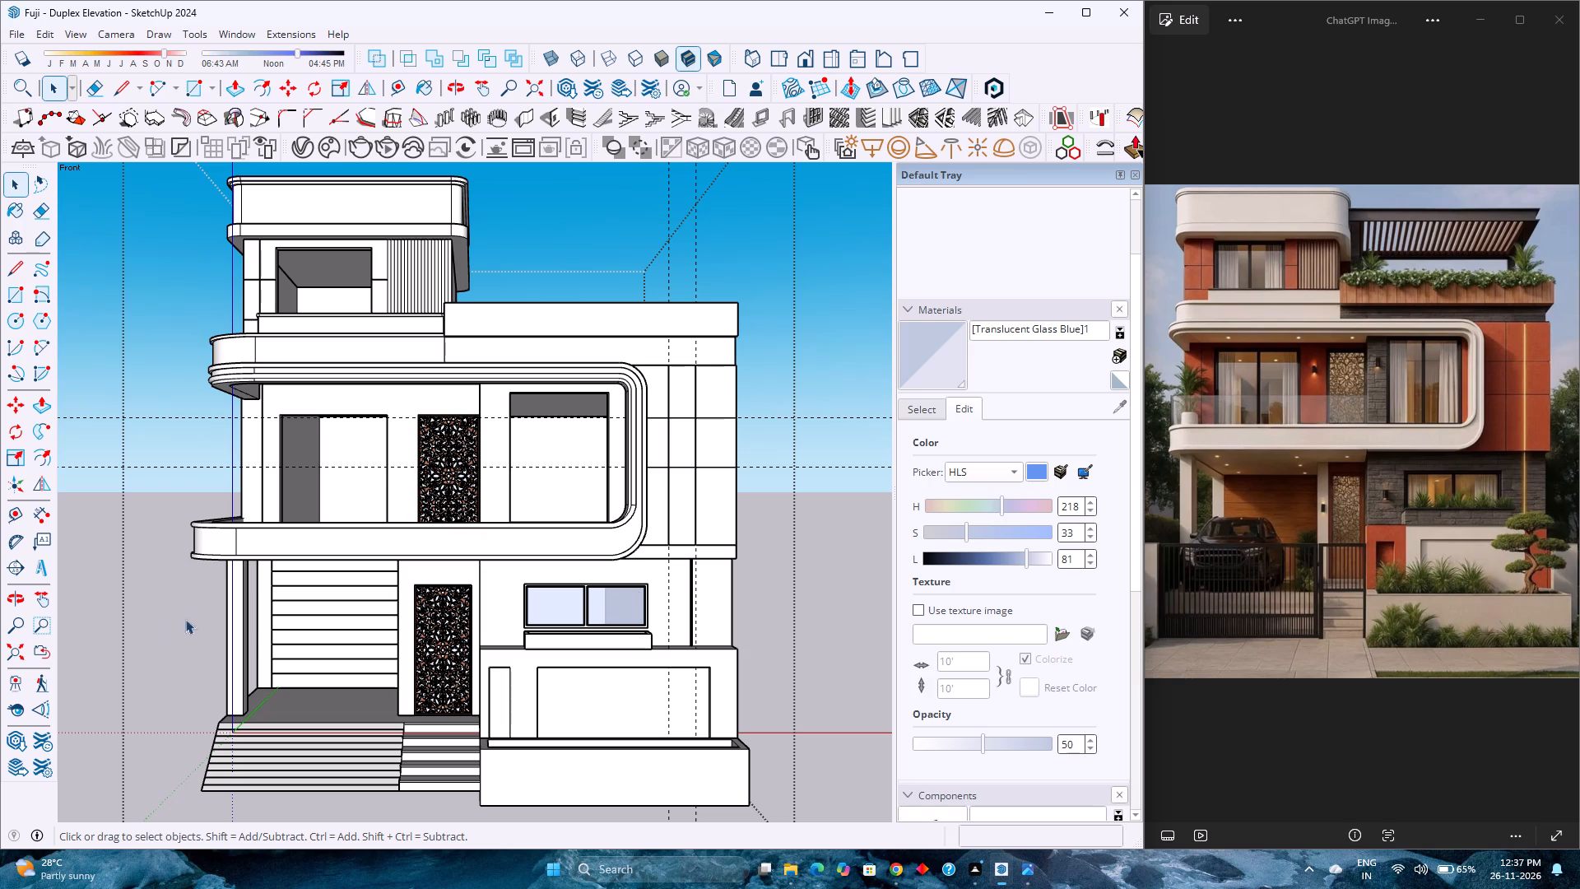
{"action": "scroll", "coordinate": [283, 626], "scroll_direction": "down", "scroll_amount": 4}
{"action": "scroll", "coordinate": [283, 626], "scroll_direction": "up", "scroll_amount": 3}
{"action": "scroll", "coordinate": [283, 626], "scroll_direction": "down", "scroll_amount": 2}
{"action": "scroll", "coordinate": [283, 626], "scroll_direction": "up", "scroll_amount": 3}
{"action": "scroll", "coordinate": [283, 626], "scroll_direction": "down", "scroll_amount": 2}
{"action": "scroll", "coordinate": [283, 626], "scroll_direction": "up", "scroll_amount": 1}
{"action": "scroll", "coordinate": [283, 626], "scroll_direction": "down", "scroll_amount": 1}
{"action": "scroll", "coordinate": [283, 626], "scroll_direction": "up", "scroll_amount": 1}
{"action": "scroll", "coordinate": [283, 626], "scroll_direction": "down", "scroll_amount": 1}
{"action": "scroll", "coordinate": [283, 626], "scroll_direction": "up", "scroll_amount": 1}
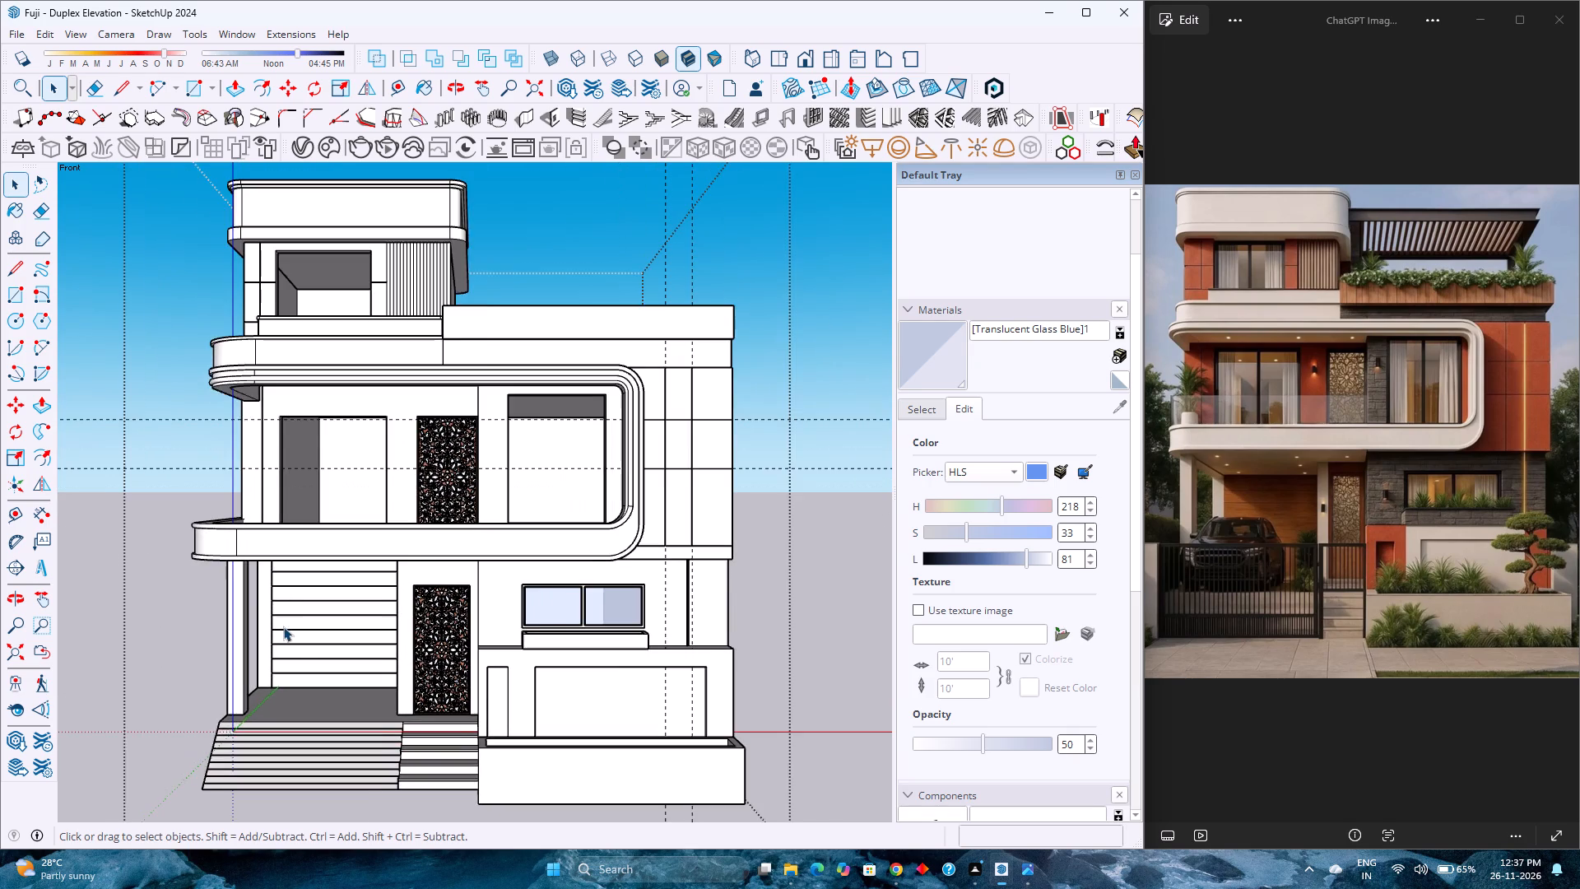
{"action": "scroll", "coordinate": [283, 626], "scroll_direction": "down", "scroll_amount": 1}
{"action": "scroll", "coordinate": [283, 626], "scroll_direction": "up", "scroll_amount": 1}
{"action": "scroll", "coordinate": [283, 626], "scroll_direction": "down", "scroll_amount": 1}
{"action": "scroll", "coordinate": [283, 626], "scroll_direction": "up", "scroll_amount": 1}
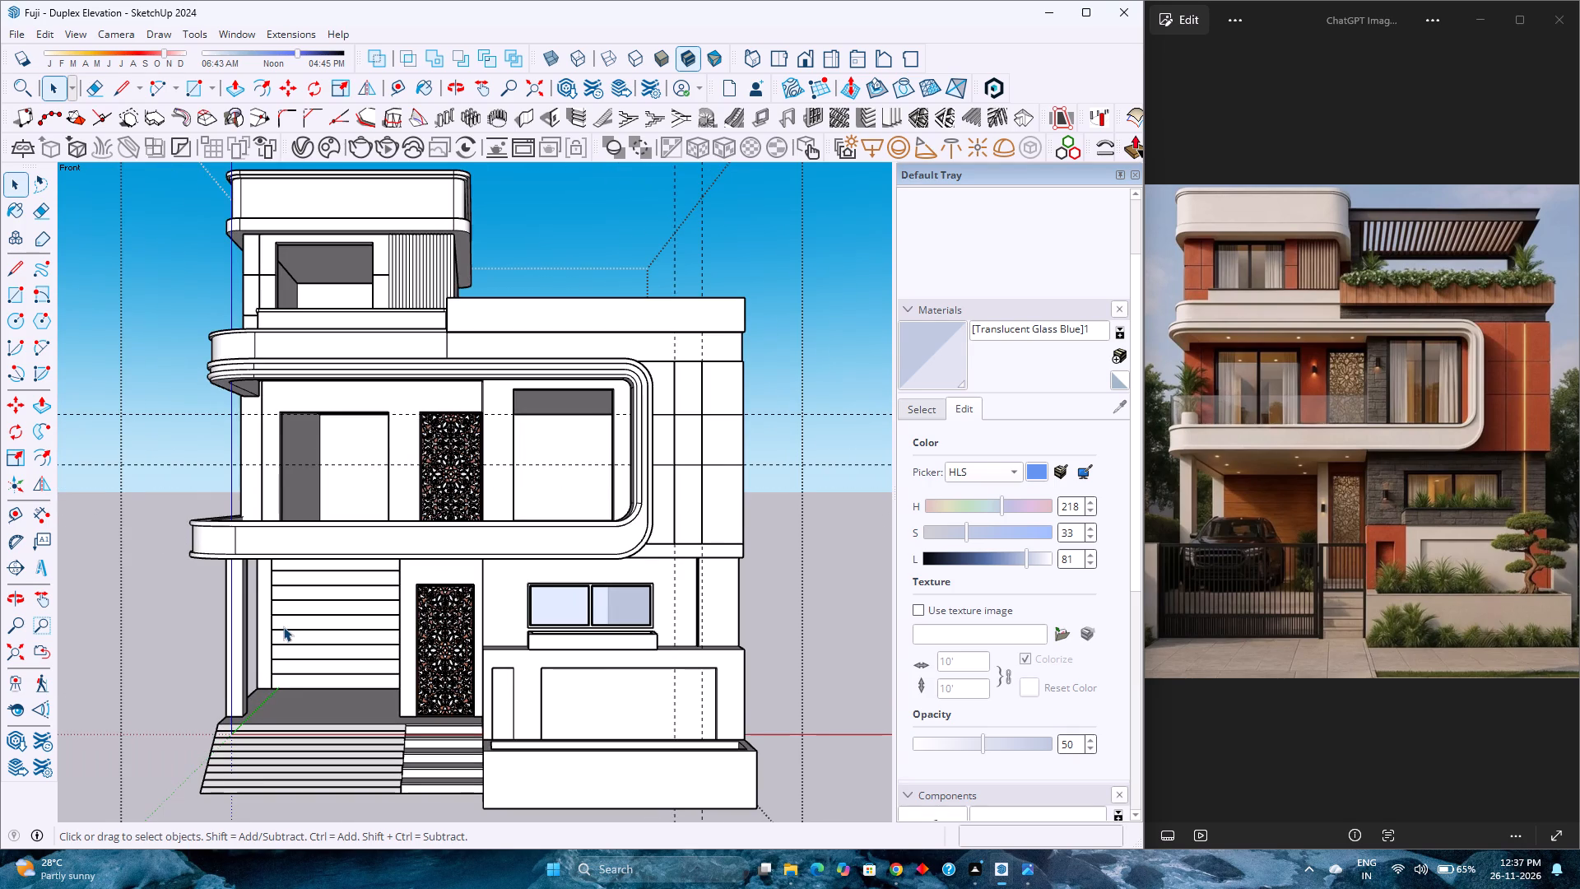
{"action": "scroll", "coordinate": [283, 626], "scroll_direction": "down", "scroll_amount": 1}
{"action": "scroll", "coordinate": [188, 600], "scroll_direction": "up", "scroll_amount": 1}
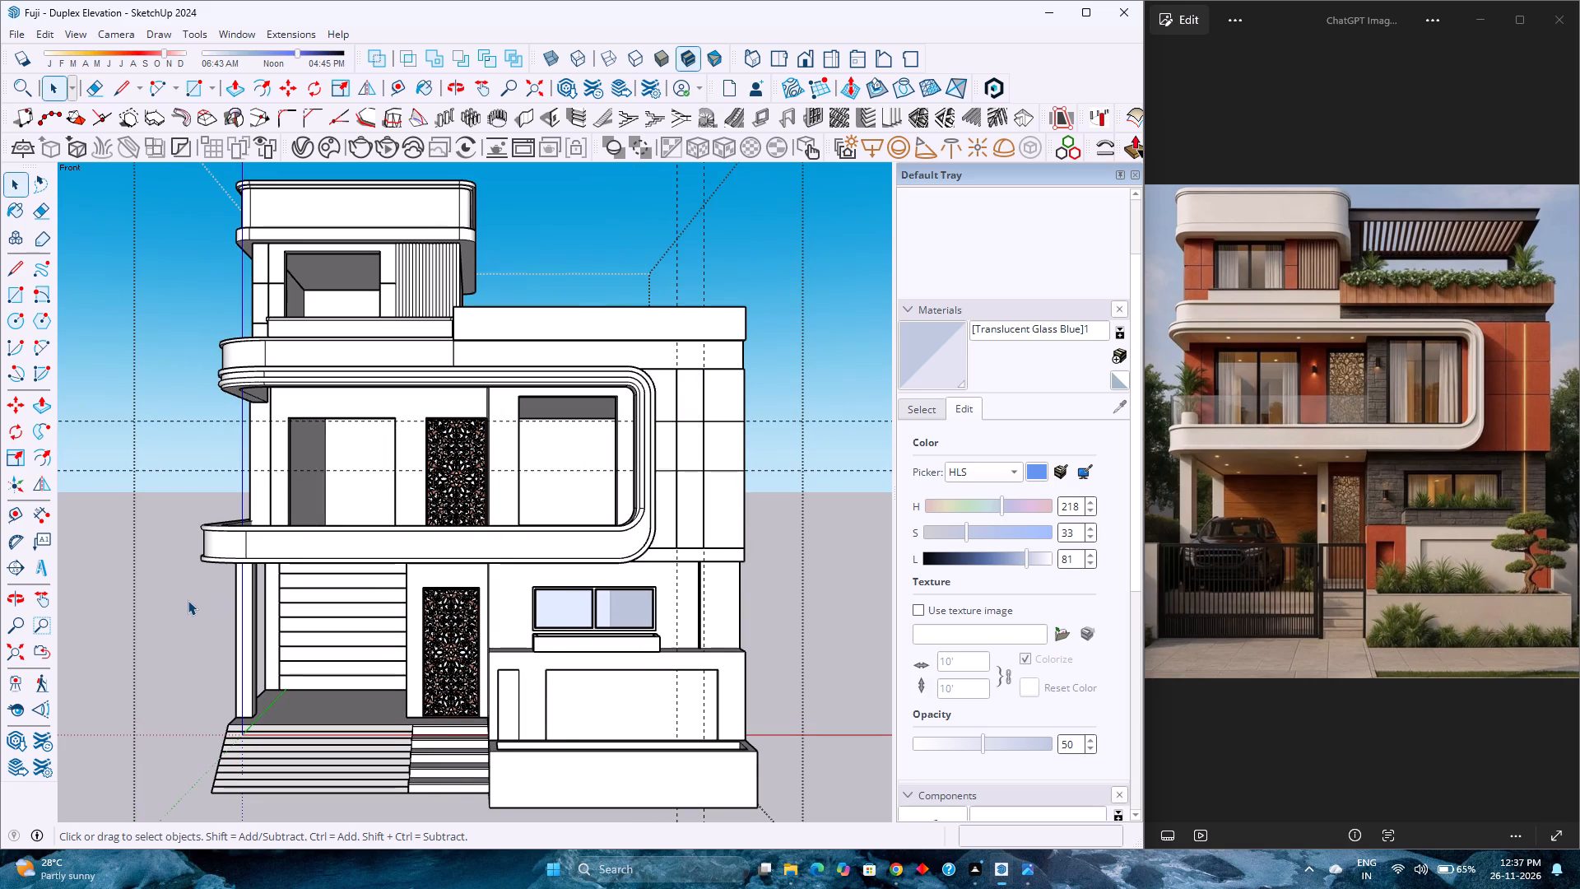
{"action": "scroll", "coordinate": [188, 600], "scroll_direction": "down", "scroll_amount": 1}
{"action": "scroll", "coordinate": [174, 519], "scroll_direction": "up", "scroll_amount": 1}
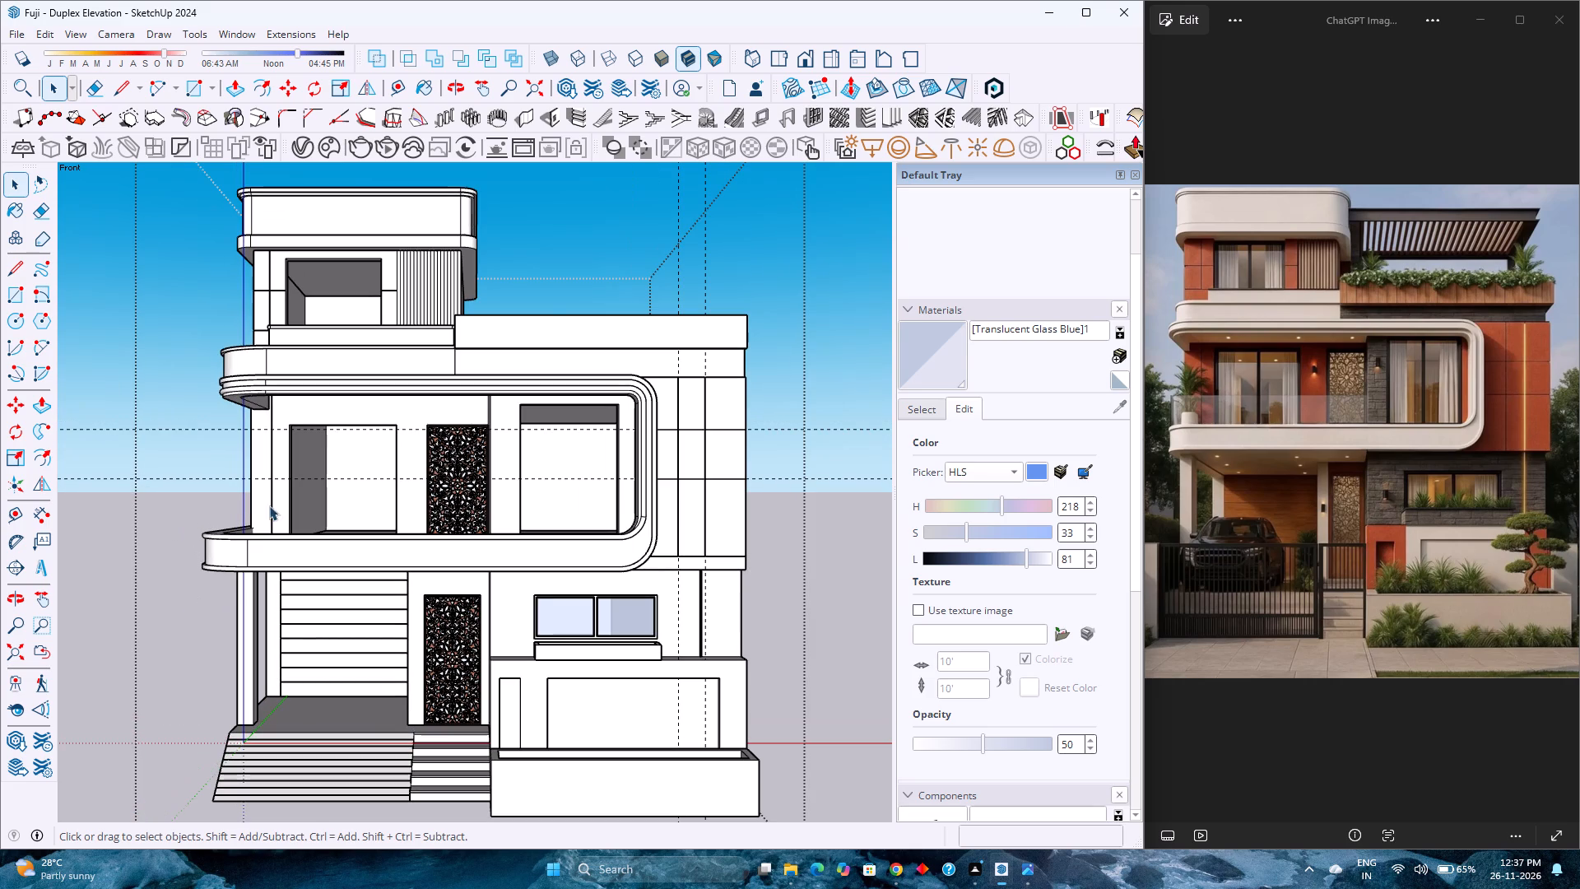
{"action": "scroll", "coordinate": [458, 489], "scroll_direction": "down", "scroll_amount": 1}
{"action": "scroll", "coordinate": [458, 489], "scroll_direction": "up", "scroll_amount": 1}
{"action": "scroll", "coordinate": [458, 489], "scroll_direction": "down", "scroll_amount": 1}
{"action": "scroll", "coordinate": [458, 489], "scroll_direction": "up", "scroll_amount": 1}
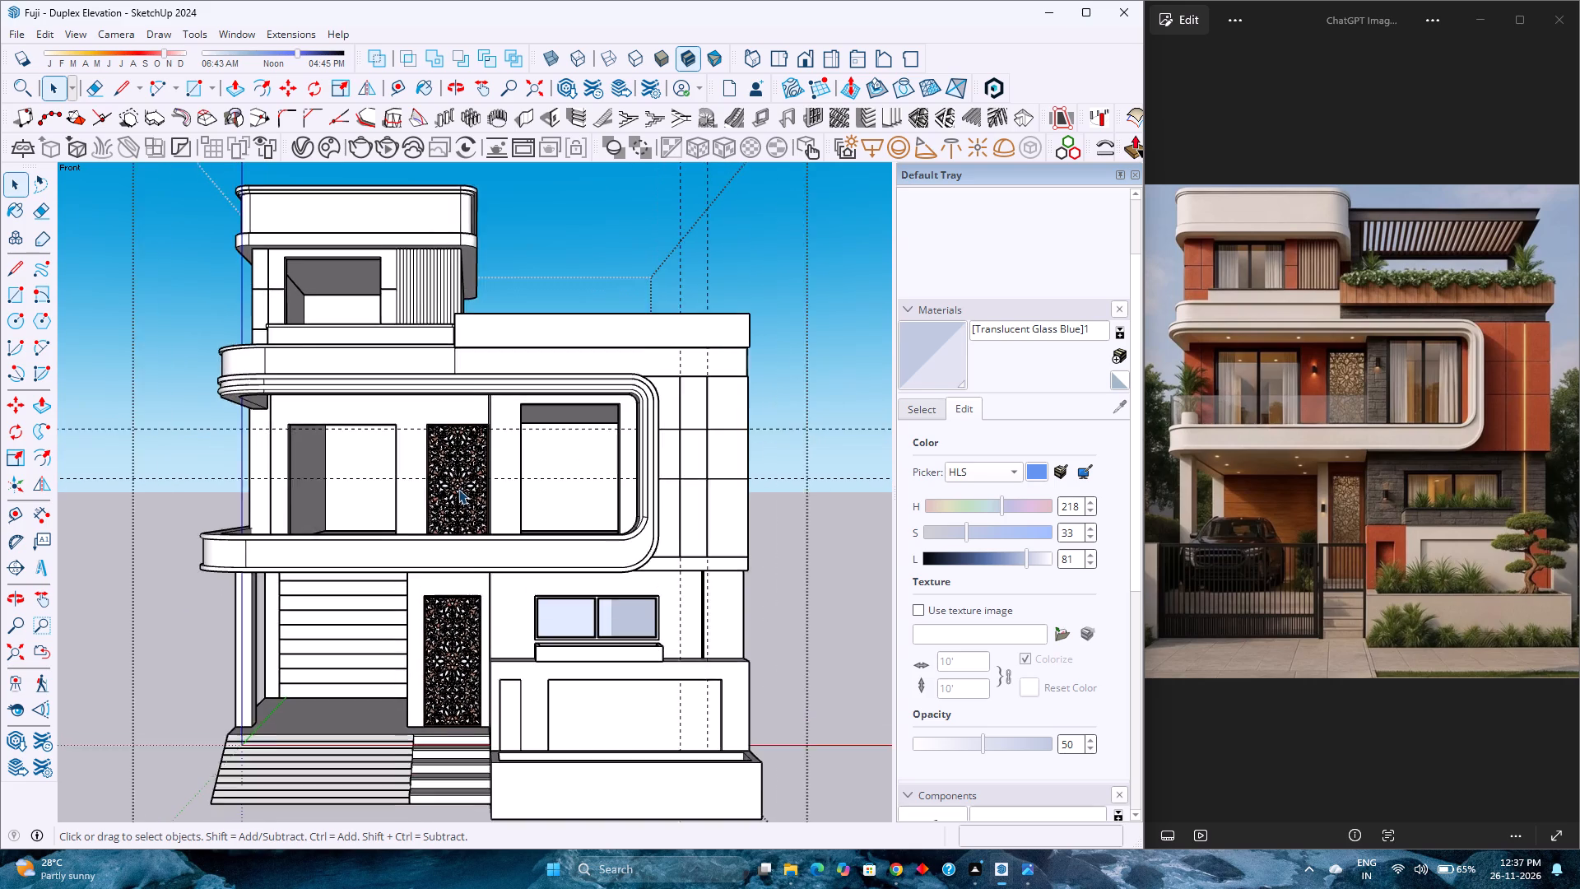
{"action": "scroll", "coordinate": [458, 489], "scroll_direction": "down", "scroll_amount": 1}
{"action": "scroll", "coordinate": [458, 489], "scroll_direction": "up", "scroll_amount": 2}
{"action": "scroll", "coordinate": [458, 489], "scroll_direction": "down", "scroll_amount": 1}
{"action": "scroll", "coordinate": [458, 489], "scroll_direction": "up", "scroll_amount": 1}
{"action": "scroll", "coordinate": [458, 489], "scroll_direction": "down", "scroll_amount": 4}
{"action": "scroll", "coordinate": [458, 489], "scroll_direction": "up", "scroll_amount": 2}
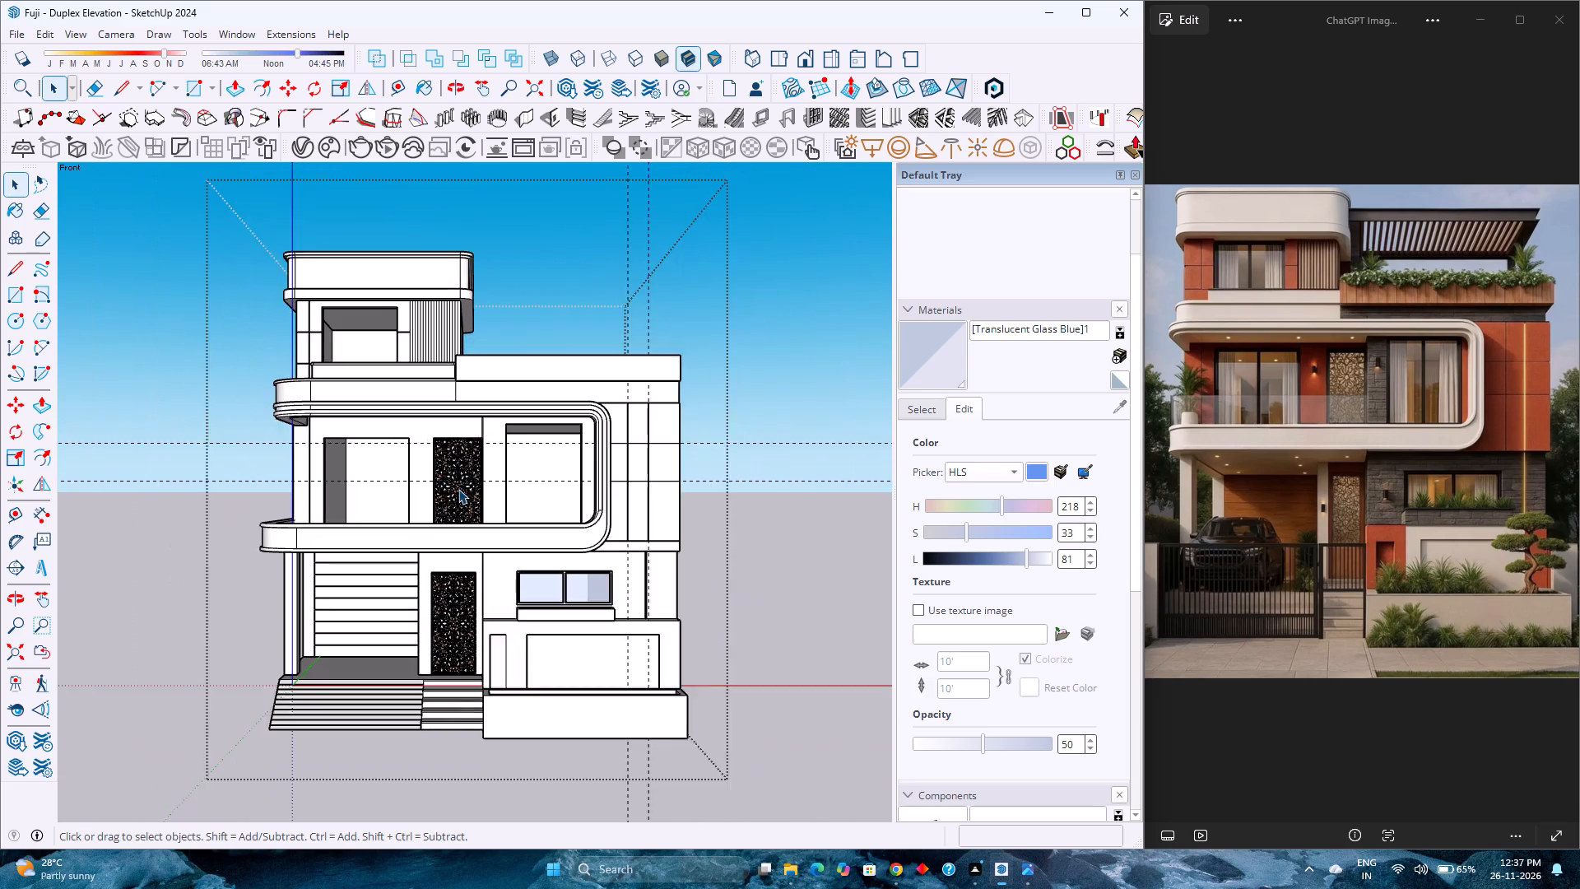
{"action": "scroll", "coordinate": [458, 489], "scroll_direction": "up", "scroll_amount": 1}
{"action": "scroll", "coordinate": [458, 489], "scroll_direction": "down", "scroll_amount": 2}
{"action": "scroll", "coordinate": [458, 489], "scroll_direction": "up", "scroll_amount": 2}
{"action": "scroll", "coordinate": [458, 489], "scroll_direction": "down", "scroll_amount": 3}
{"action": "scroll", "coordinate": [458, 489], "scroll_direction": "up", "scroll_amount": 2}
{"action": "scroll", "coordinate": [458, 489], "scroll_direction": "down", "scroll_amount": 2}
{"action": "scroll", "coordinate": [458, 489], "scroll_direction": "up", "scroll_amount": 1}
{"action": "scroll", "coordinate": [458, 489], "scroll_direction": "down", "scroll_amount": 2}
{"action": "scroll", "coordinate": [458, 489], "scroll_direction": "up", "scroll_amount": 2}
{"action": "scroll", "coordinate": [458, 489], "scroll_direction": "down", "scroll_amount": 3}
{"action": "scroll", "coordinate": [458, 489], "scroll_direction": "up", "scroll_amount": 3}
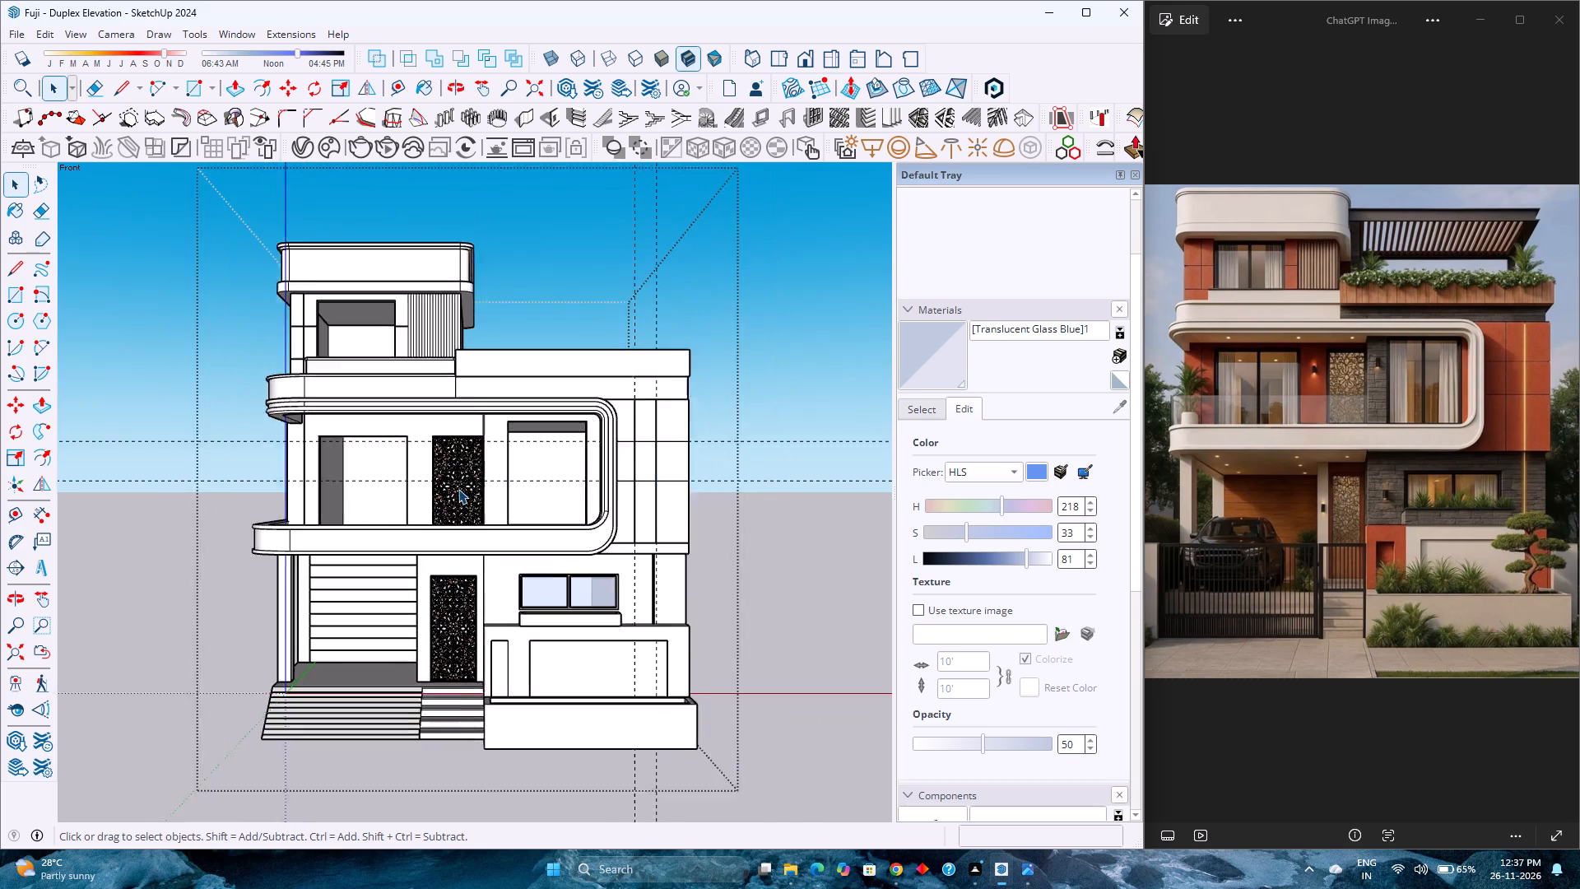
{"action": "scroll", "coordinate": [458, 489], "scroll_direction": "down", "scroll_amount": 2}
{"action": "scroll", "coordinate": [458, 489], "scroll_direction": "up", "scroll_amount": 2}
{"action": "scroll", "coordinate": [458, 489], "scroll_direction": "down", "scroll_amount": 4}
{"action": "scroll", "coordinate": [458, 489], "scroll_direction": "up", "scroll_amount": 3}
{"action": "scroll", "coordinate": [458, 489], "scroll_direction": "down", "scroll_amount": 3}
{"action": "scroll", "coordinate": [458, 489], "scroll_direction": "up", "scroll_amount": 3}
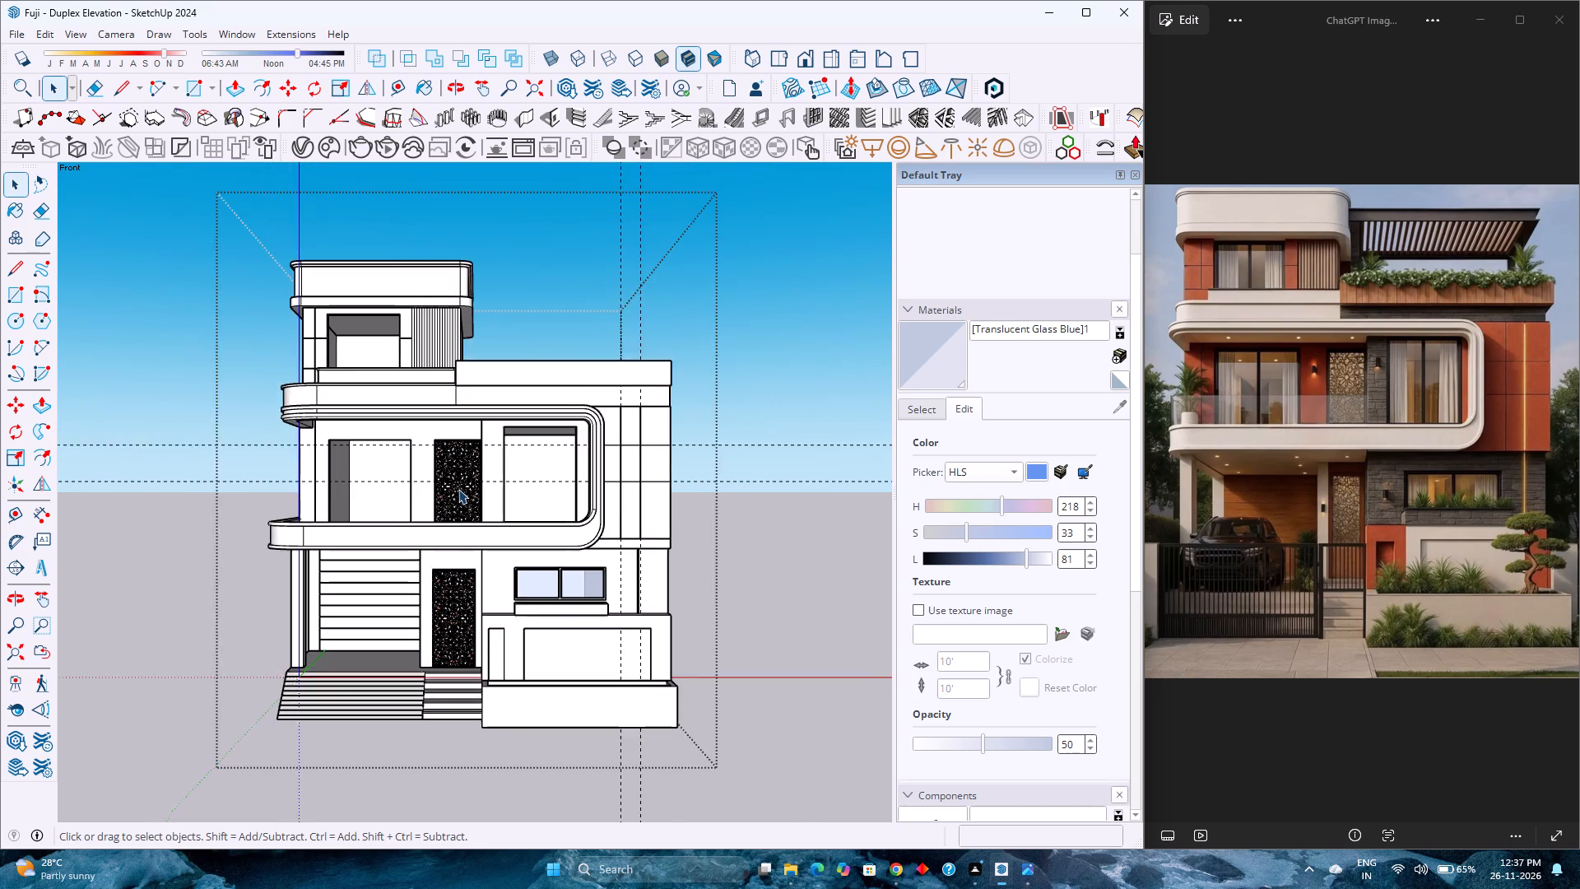
Delete all guides from the model.
{"action": "middle_click_drag", "start_coordinate": [458, 489], "coordinate": [478, 469]}
{"action": "middle_click", "coordinate": [478, 469]}
{"action": "scroll", "coordinate": [409, 457], "scroll_direction": "up", "scroll_amount": 6}
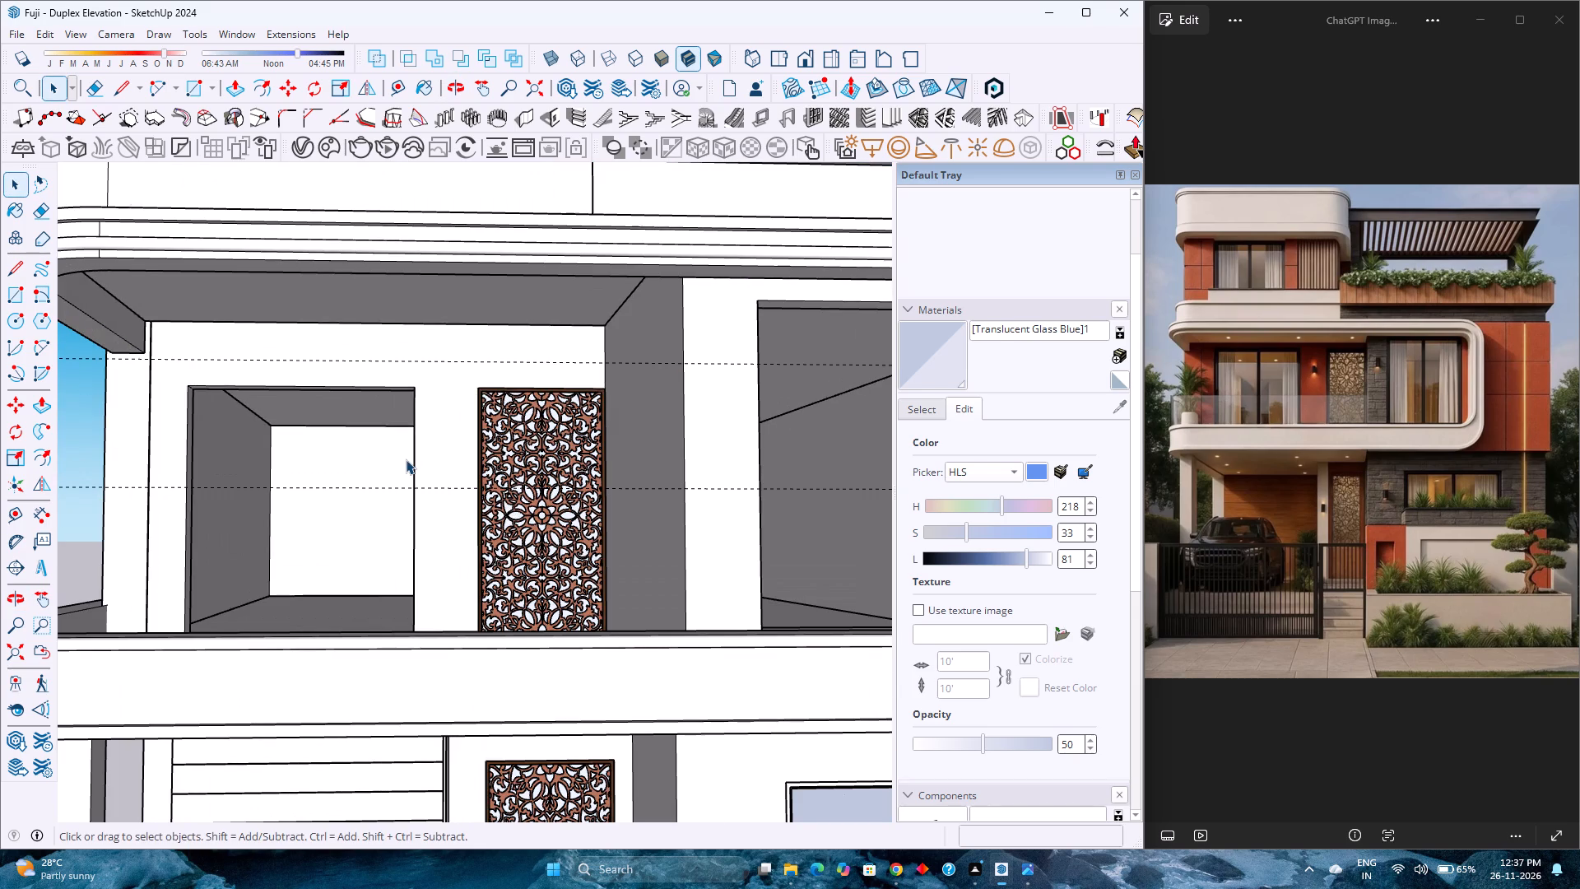
{"action": "scroll", "coordinate": [406, 459], "scroll_direction": "down", "scroll_amount": 4}
{"action": "left_click", "coordinate": [50, 31]}
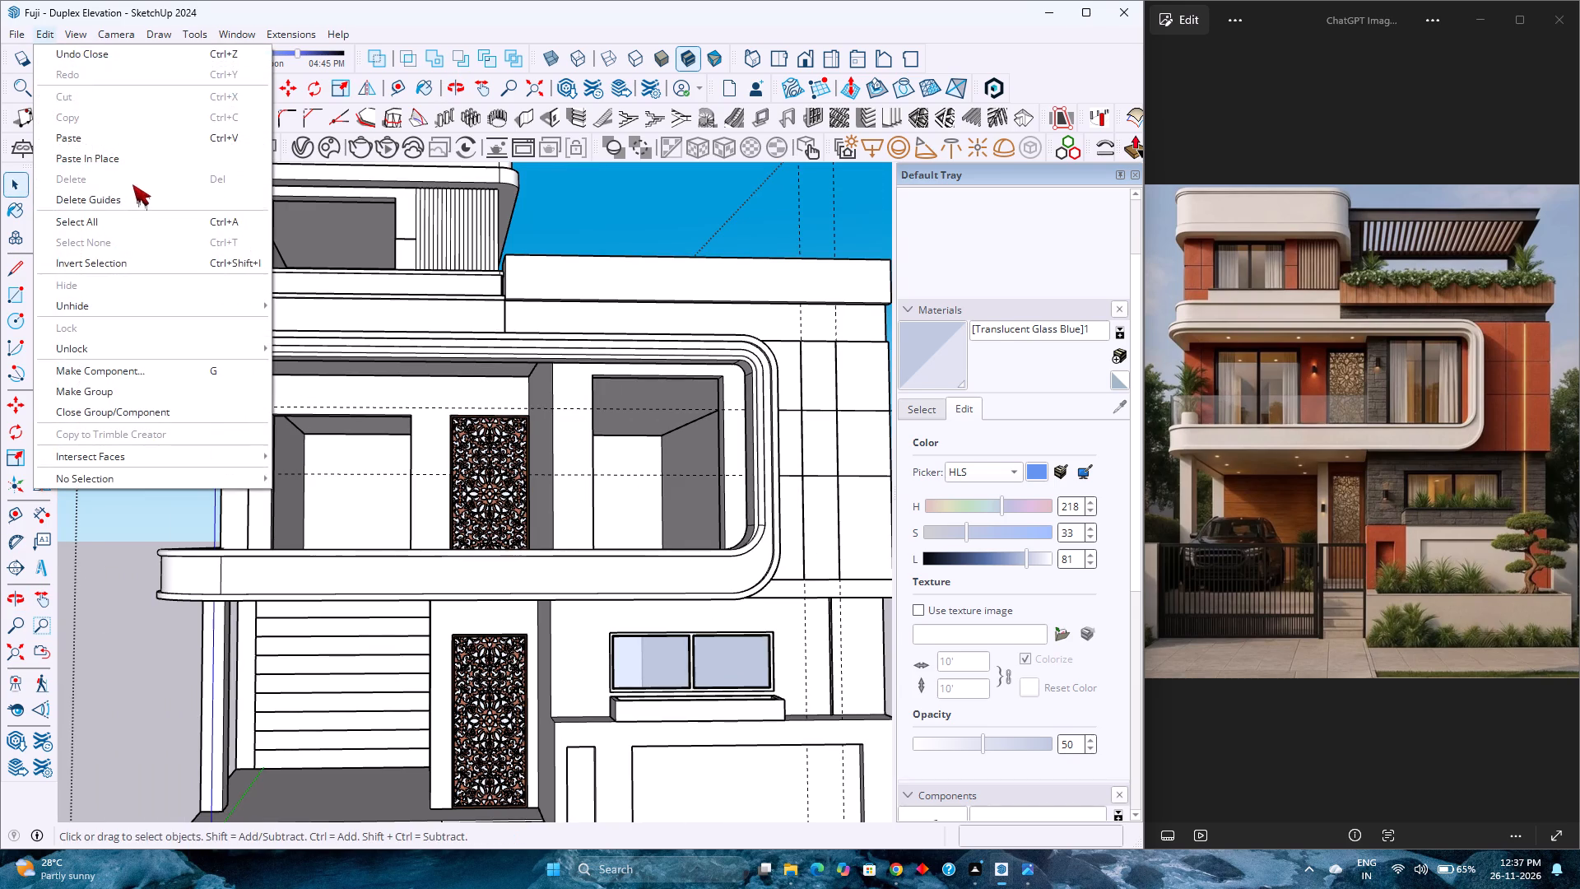
{"action": "left_click", "coordinate": [142, 200]}
Inside the first-floor wall group, place a horizontal guide 8'6" above the wall's bottom edge beside the jali panel, then exit the group.
{"action": "scroll", "coordinate": [395, 491], "scroll_direction": "up", "scroll_amount": 3}
{"action": "middle_click_drag", "start_coordinate": [394, 492], "coordinate": [402, 517]}
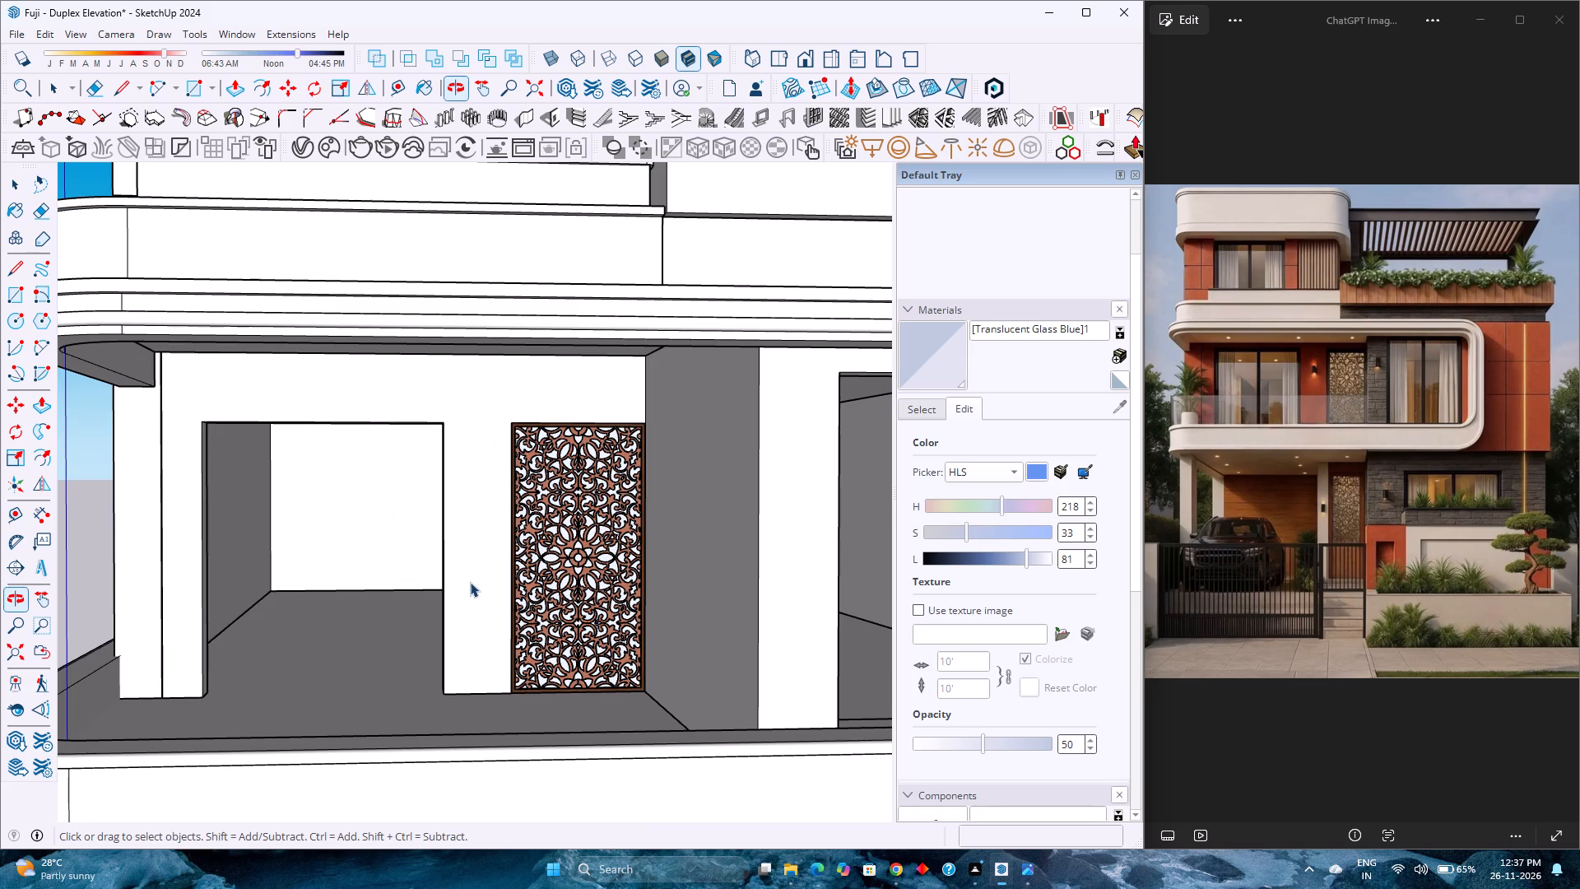
{"action": "double_click", "coordinate": [477, 581]}
{"action": "scroll", "coordinate": [476, 581], "scroll_direction": "up", "scroll_amount": 3}
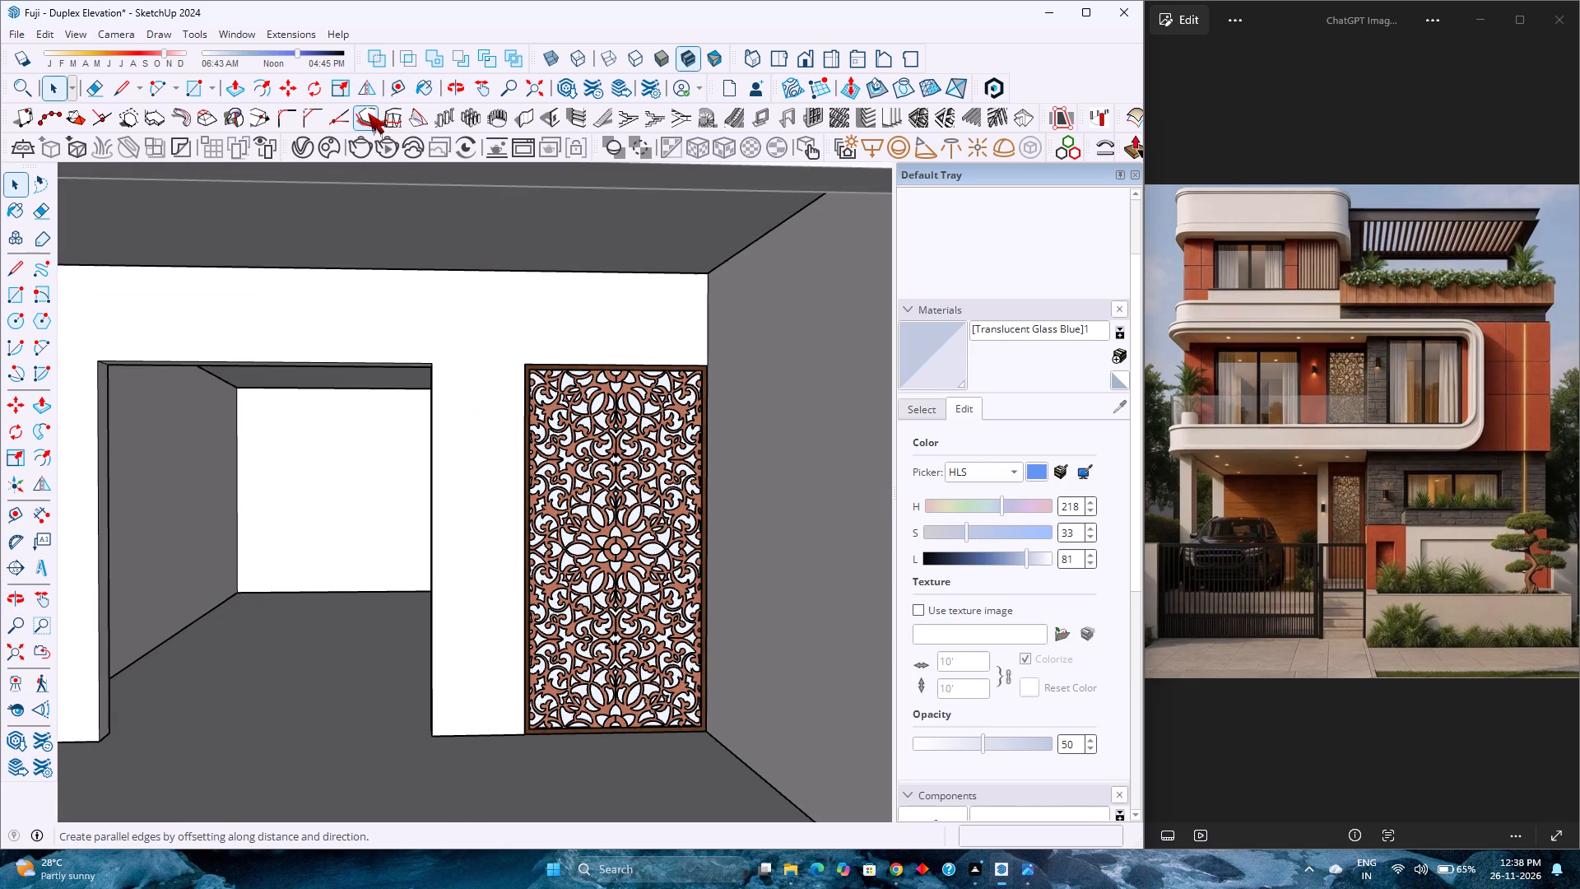
{"action": "left_click", "coordinate": [397, 93]}
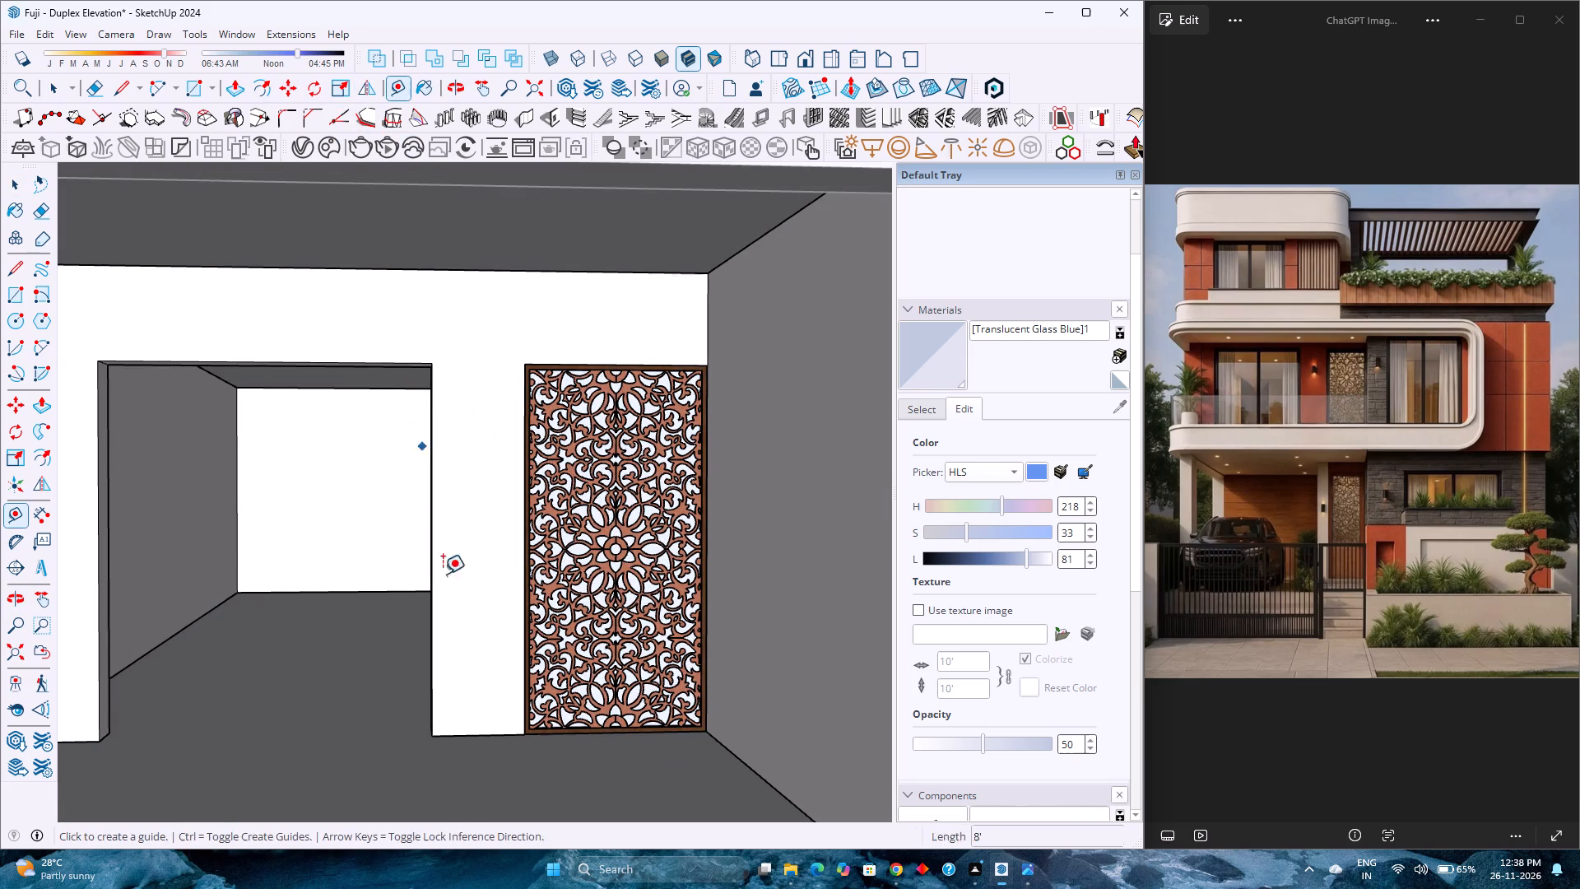
{"action": "left_click", "coordinate": [473, 732]}
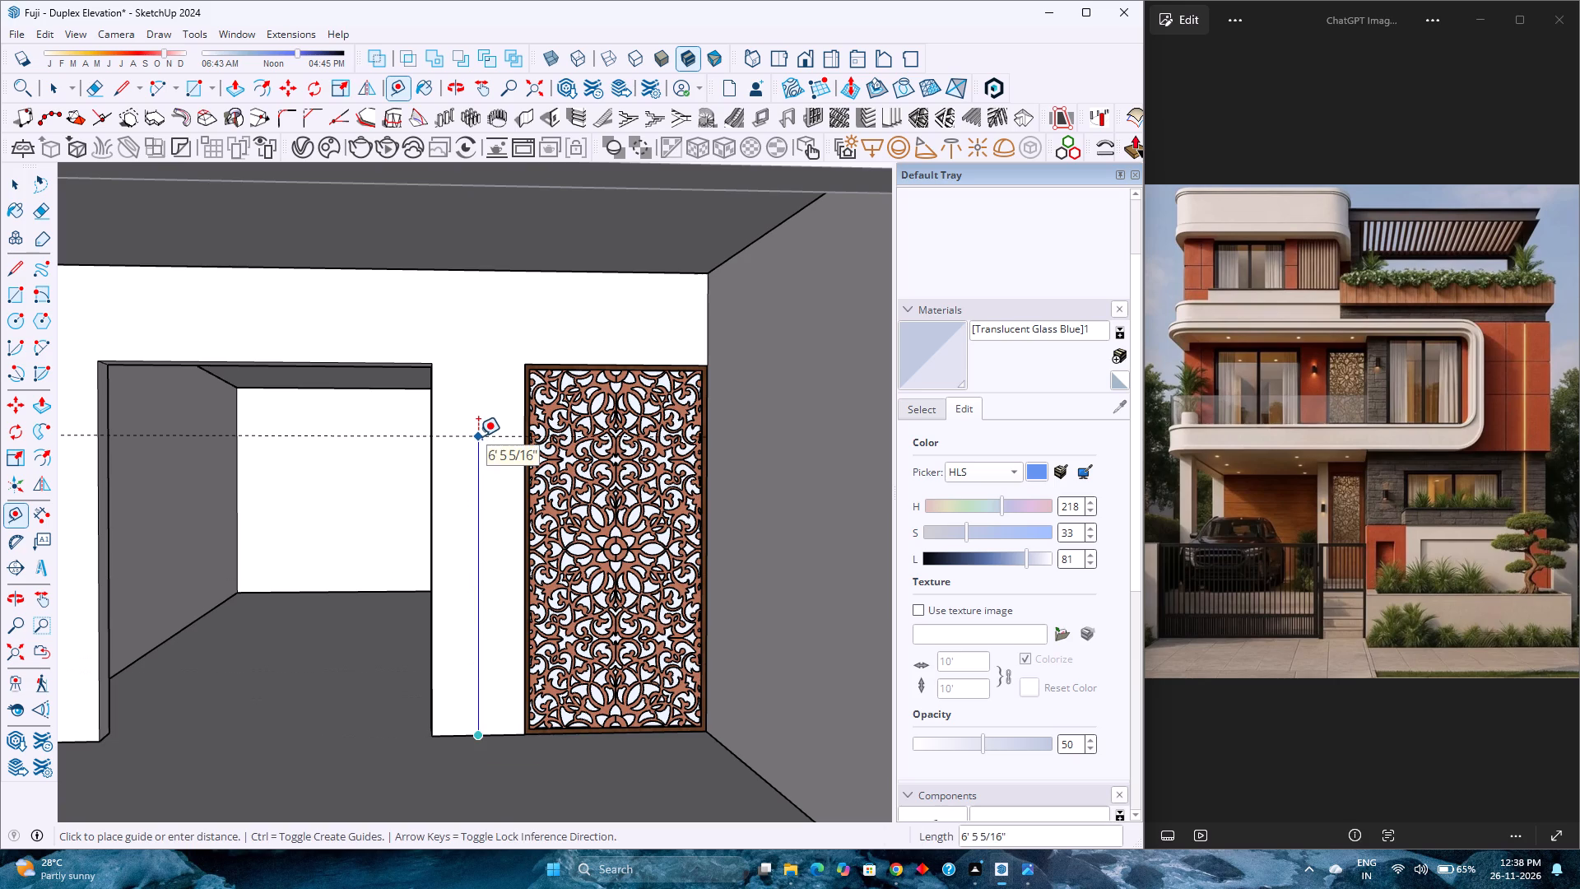
{"action": "type", "text": "8'"}
{"action": "key", "text": "Return"}
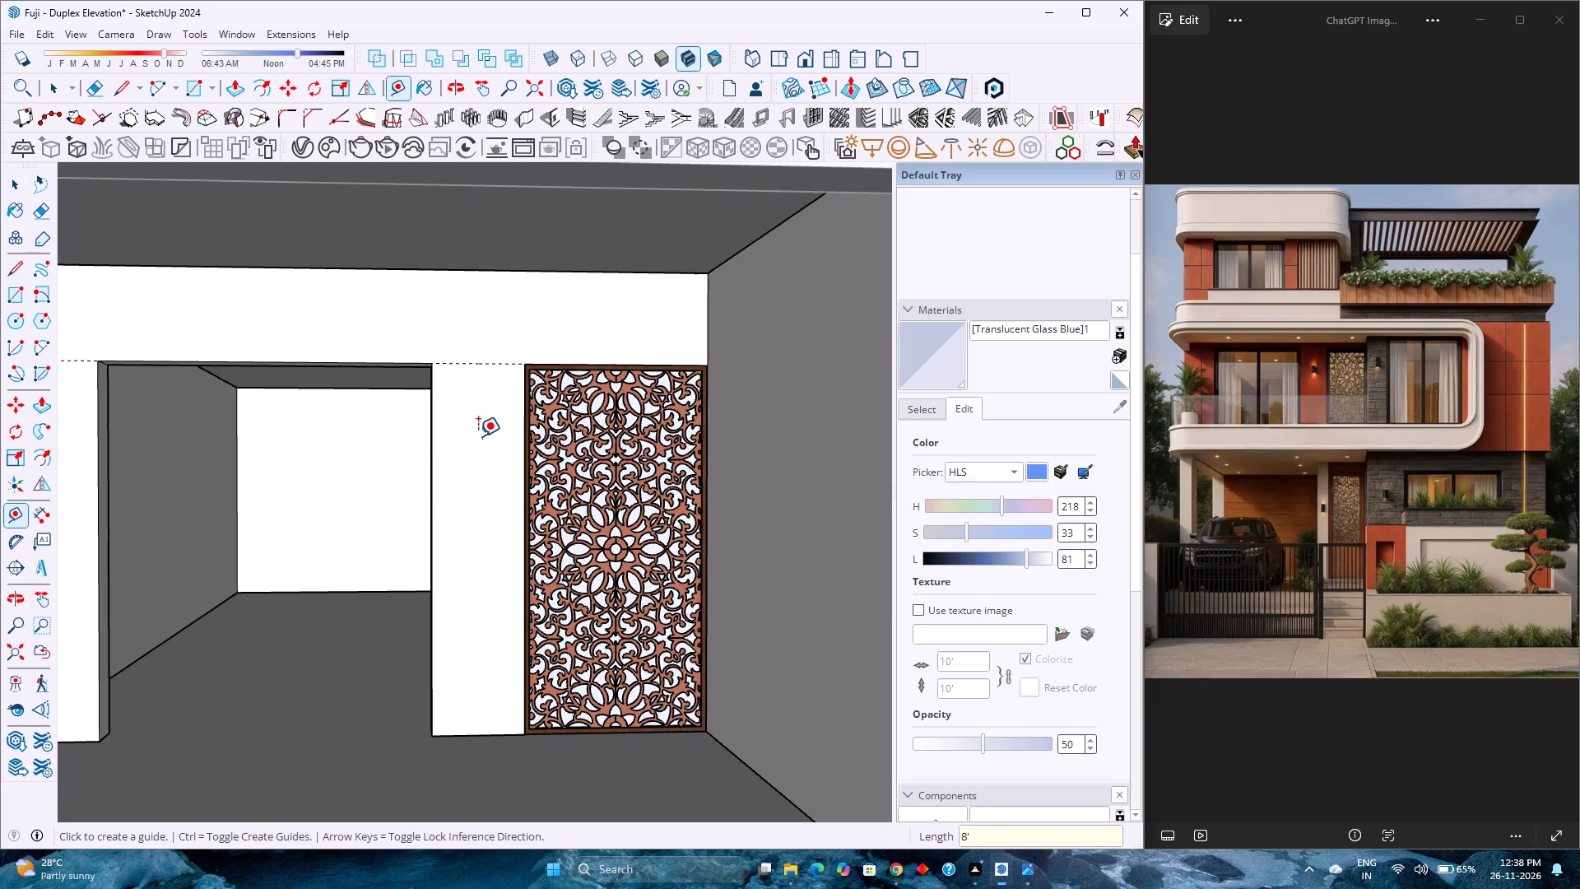
{"action": "type", "text": "8'6"}
{"action": "key", "text": "Return"}
{"action": "key", "text": "space"}
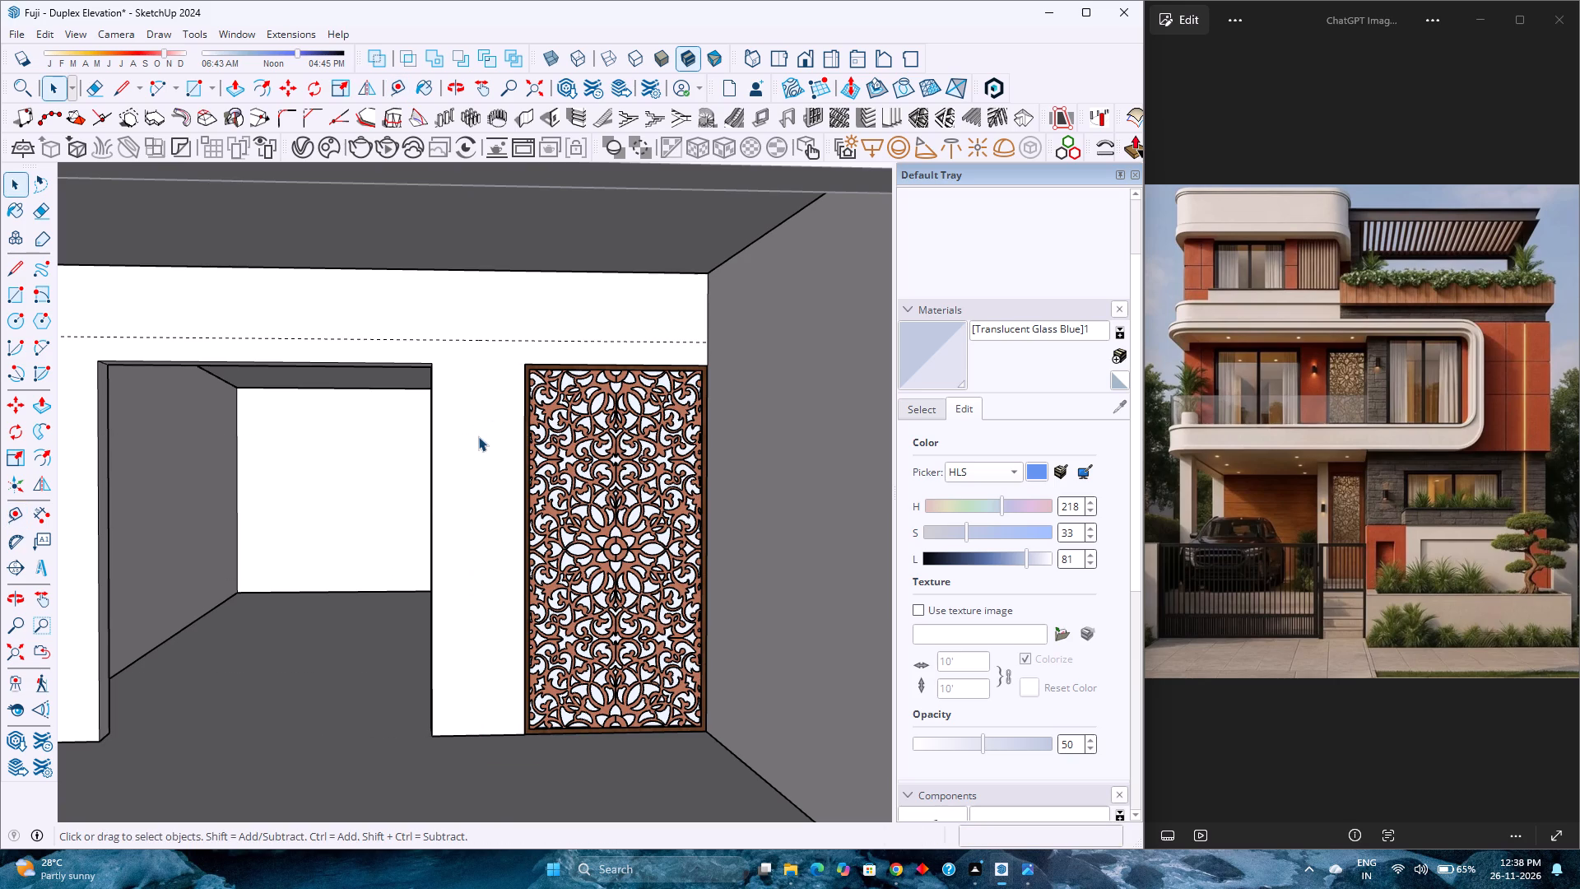
{"action": "scroll", "coordinate": [439, 426], "scroll_direction": "down", "scroll_amount": 12}
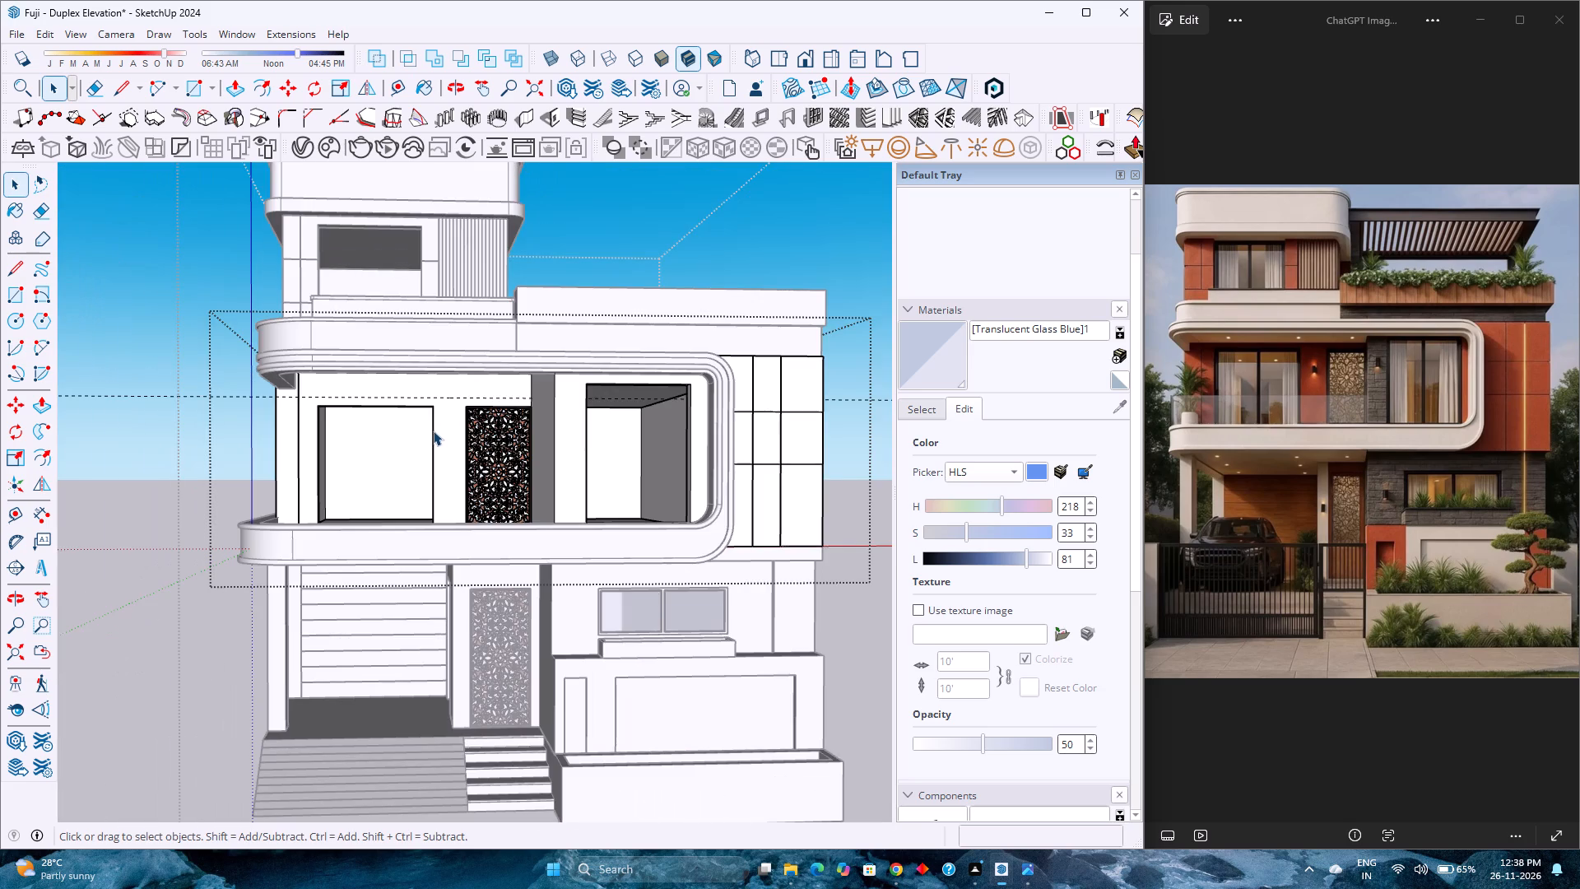
{"action": "scroll", "coordinate": [433, 431], "scroll_direction": "down", "scroll_amount": 11}
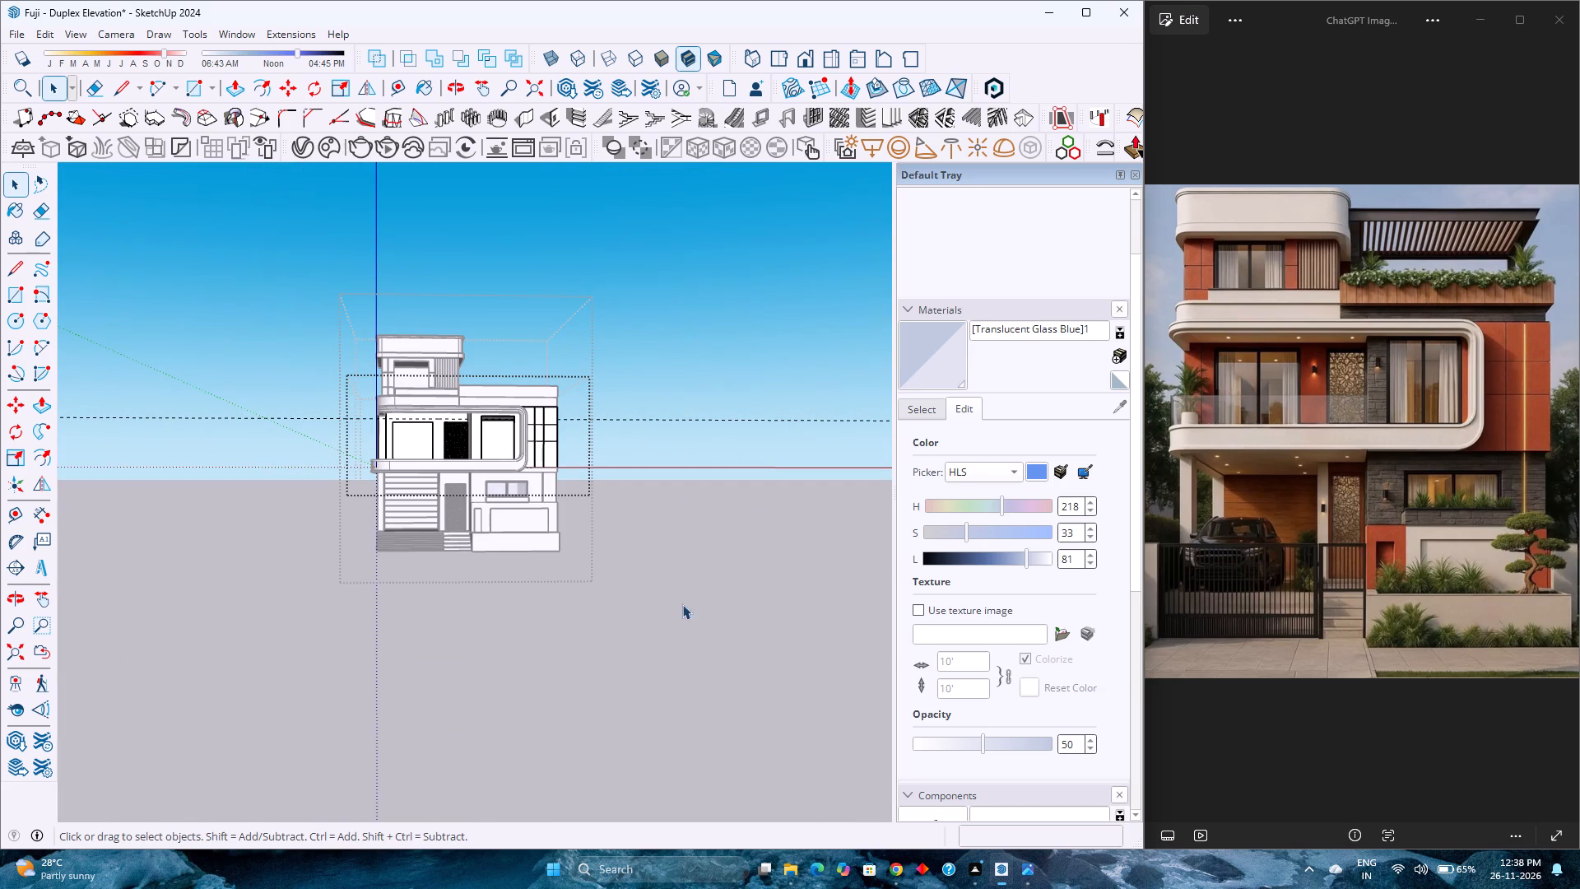
{"action": "left_click", "coordinate": [682, 604]}
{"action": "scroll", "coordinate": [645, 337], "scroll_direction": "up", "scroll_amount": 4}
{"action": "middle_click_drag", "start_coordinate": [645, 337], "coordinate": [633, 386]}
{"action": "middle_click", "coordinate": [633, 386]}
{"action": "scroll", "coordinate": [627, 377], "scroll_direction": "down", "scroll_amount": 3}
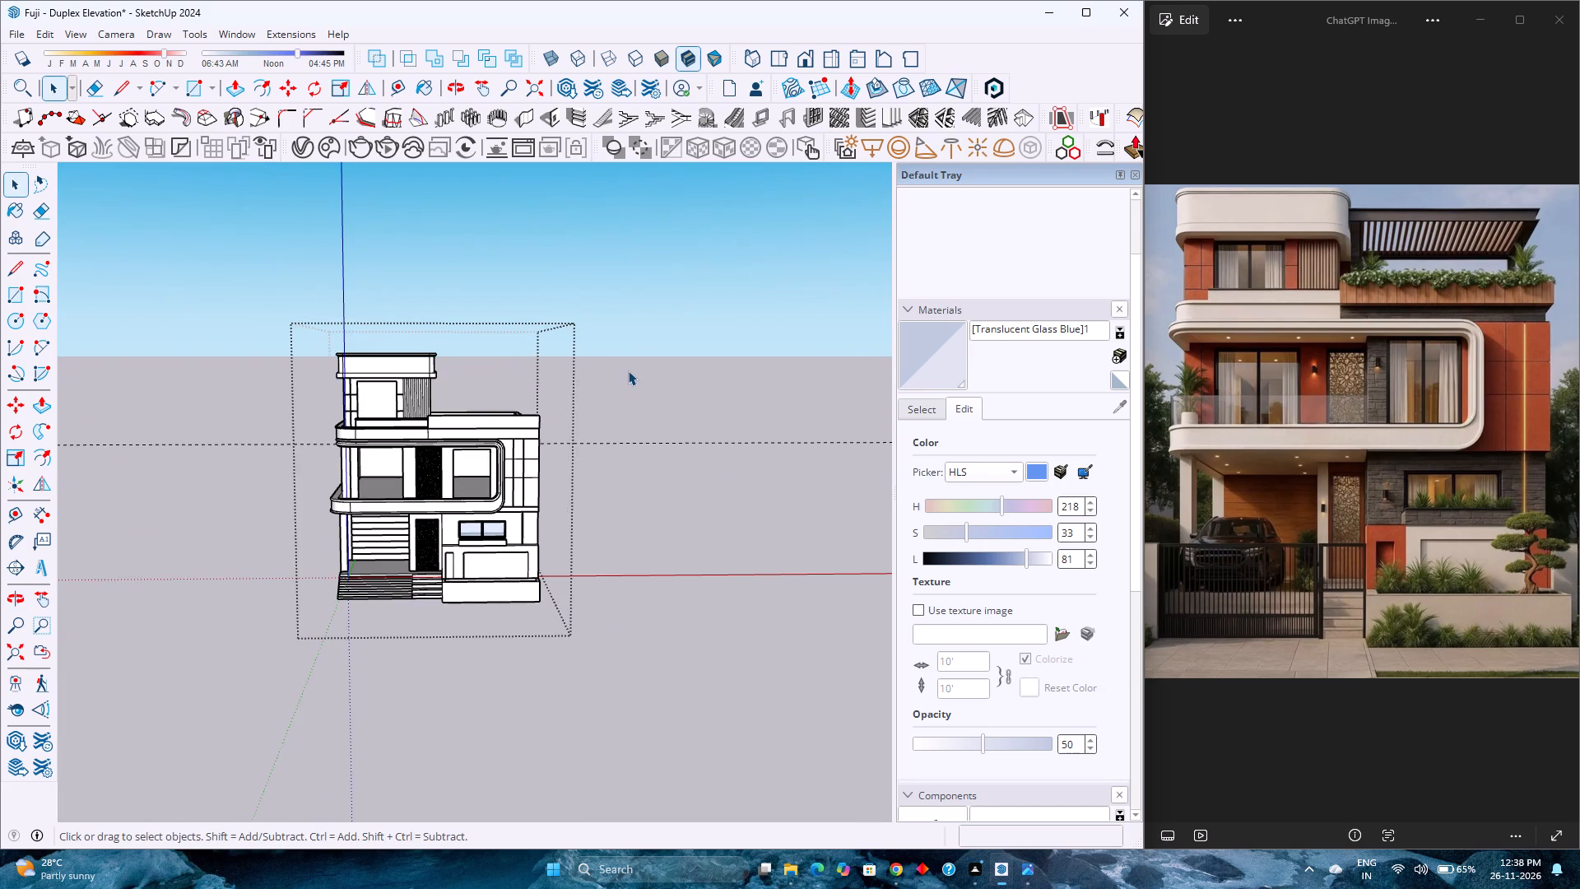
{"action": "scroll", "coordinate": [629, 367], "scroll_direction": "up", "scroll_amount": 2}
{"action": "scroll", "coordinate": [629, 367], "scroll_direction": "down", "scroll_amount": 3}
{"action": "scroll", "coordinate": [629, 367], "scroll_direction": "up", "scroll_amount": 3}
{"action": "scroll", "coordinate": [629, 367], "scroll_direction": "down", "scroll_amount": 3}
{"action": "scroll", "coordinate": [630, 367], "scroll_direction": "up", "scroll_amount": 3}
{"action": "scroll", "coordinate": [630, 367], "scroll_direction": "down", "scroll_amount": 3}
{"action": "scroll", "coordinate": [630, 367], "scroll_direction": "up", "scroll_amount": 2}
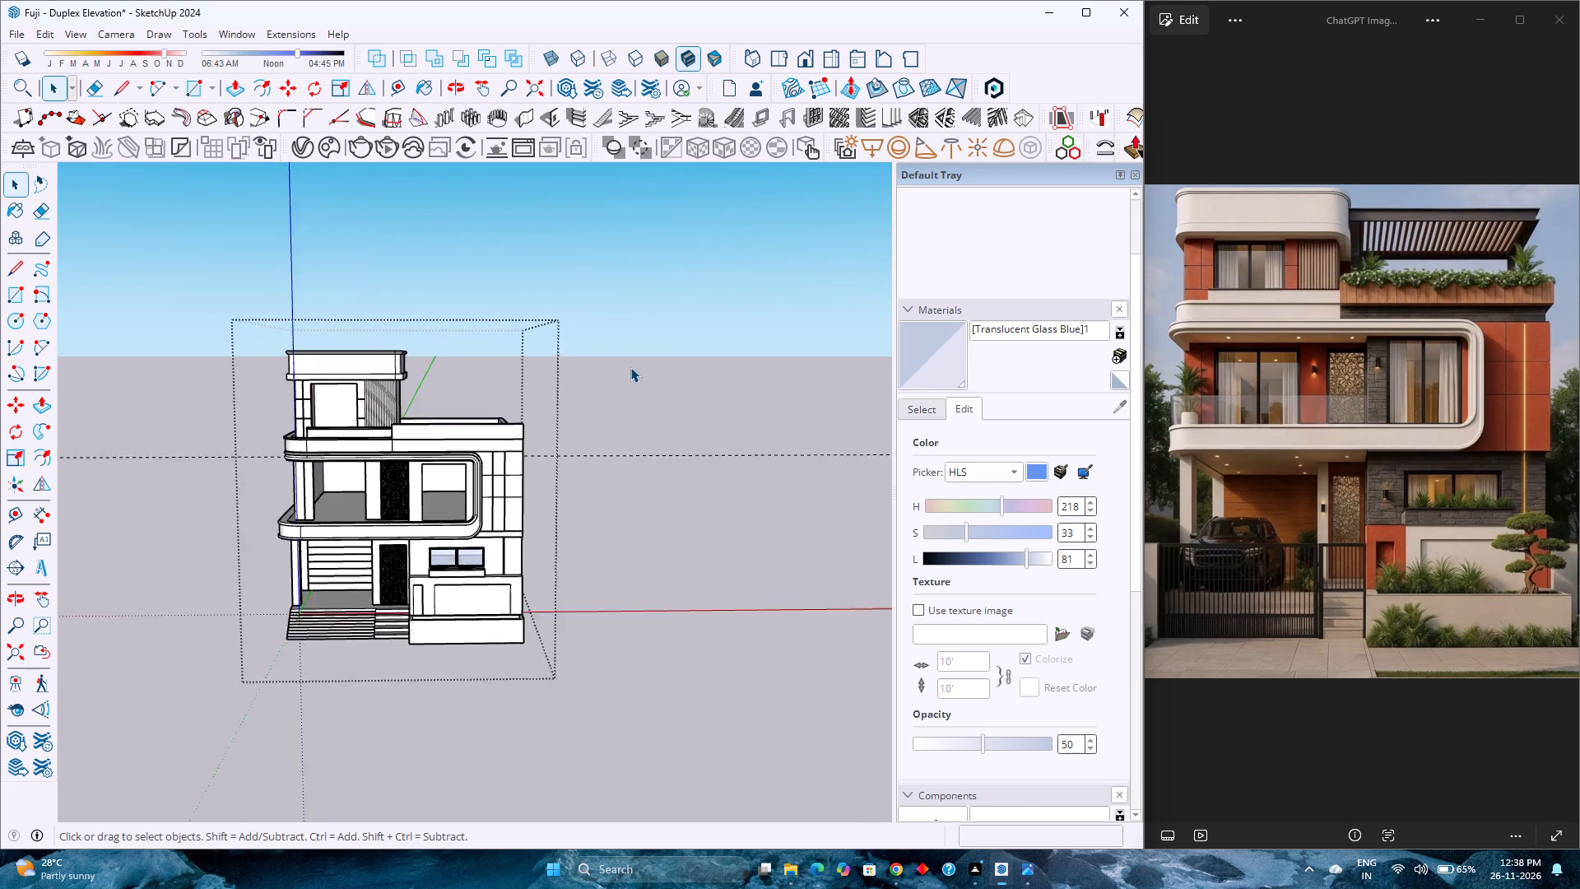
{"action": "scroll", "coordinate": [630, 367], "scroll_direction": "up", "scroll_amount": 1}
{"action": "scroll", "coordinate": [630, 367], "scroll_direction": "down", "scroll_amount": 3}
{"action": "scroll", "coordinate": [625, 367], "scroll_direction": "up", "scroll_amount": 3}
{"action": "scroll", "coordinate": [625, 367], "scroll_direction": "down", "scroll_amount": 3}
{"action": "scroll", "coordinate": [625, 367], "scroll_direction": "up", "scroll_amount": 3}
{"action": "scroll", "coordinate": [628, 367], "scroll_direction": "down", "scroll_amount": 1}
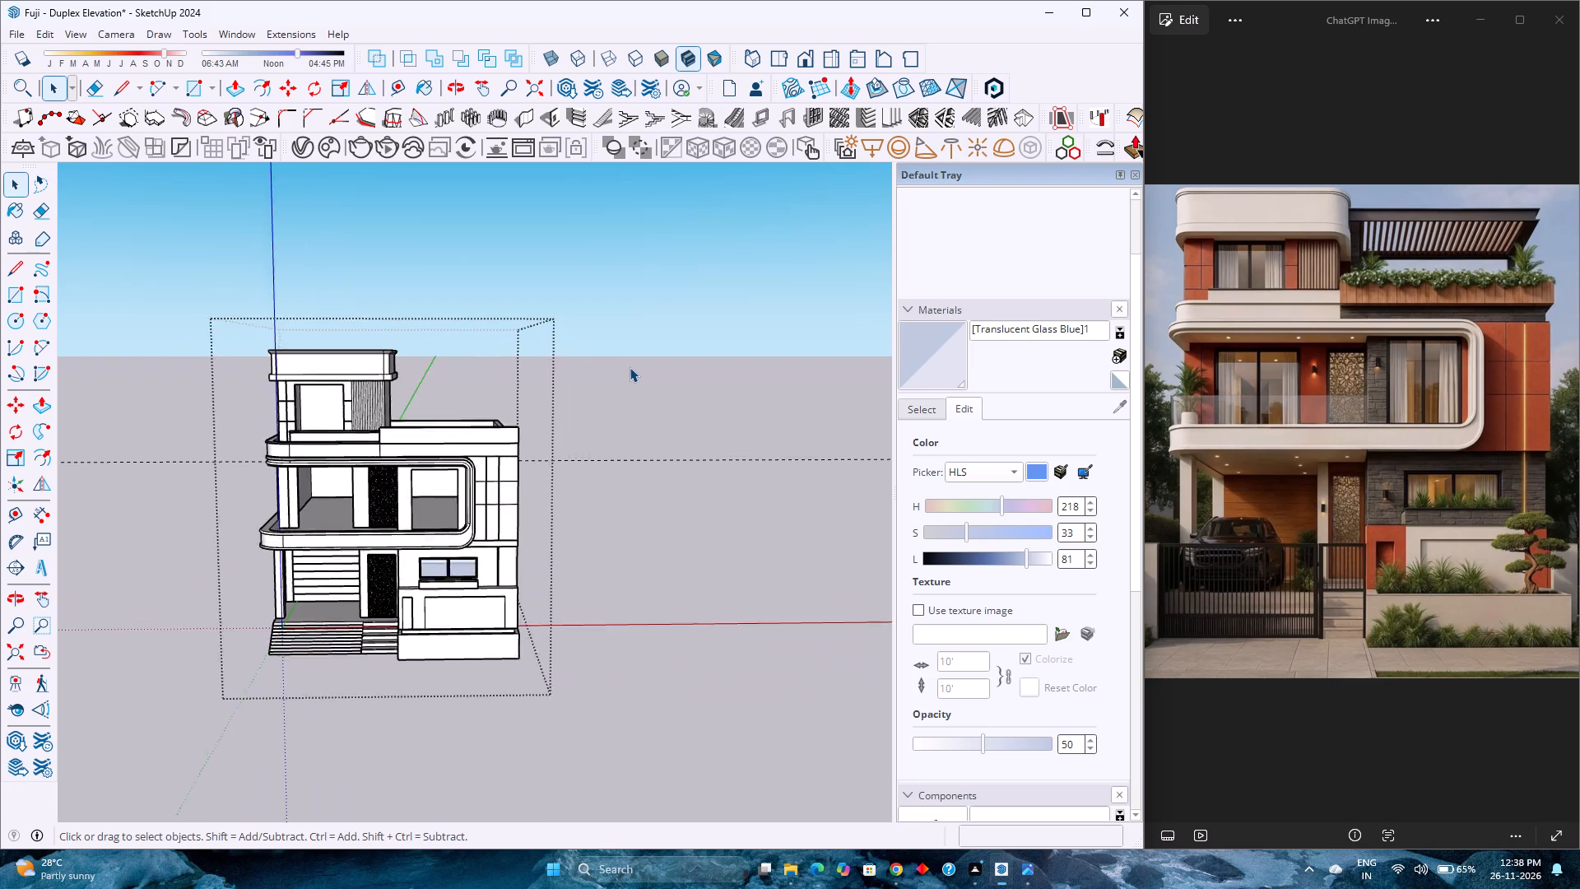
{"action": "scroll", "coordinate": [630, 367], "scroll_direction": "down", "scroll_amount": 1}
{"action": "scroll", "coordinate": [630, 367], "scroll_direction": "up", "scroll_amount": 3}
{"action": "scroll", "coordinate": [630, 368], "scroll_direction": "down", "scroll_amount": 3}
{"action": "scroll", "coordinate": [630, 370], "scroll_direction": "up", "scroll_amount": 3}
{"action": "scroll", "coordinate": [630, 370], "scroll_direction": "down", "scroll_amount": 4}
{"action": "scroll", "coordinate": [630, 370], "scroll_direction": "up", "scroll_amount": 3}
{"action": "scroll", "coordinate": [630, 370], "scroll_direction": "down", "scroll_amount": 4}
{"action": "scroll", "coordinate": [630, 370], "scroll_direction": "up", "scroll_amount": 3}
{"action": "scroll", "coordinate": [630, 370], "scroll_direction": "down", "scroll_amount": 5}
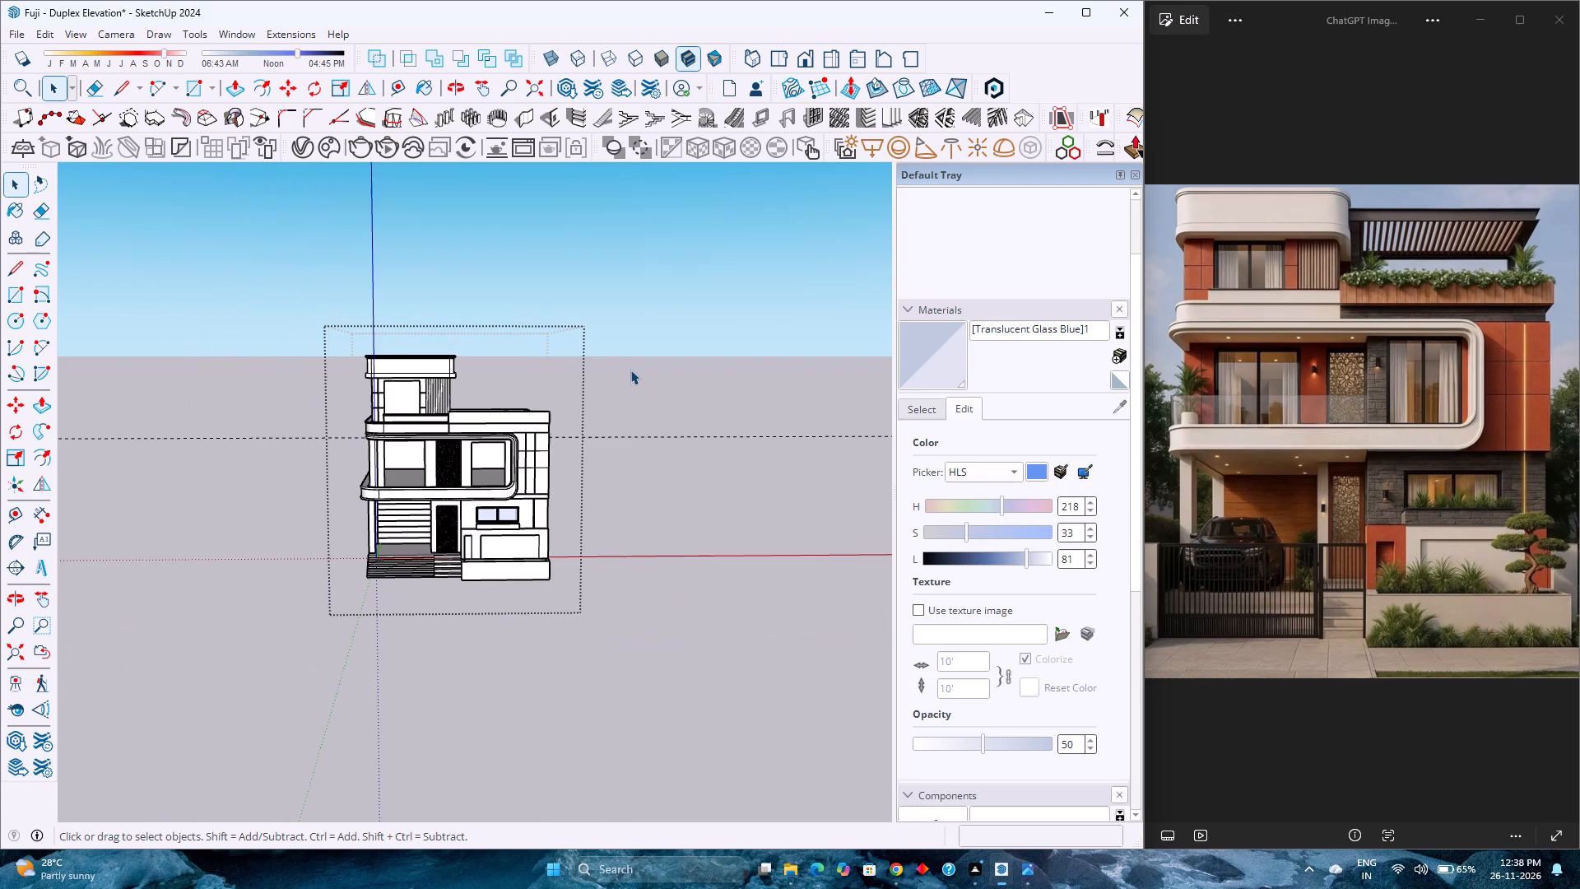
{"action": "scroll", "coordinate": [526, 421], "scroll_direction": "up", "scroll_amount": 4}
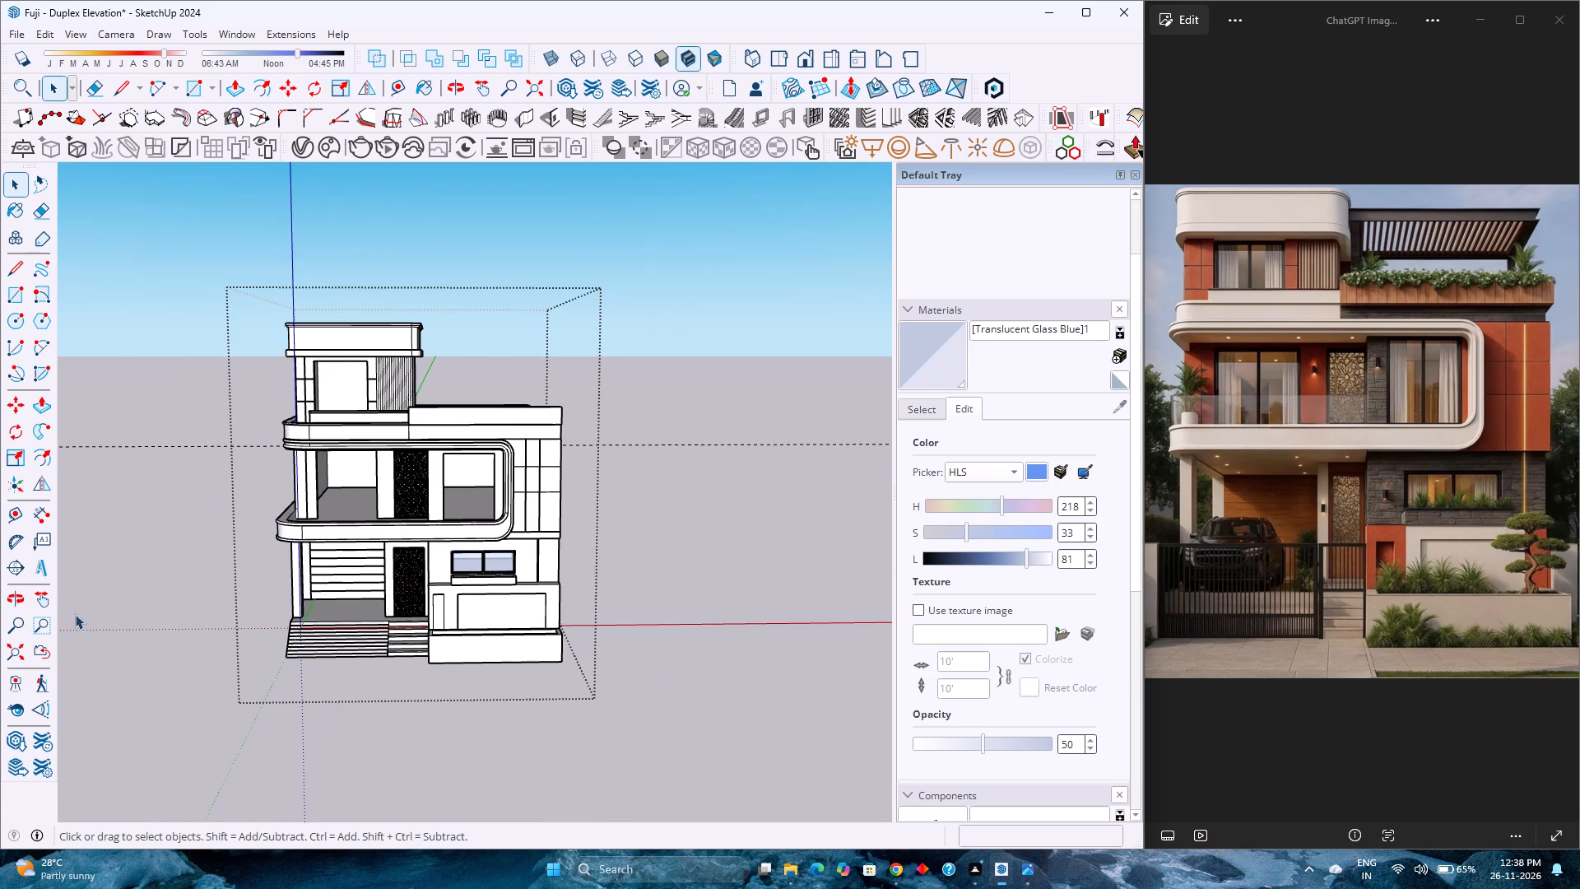
Examine the house from its front corner on the open porch side, covering the side wall, balcony frame and entrance steps.
{"action": "middle_click_drag", "start_coordinate": [155, 589], "coordinate": [325, 579]}
{"action": "middle_click", "coordinate": [325, 579]}
{"action": "scroll", "coordinate": [293, 559], "scroll_direction": "up", "scroll_amount": 3}
{"action": "scroll", "coordinate": [293, 559], "scroll_direction": "down", "scroll_amount": 3}
{"action": "scroll", "coordinate": [293, 559], "scroll_direction": "up", "scroll_amount": 2}
{"action": "scroll", "coordinate": [293, 559], "scroll_direction": "down", "scroll_amount": 3}
{"action": "scroll", "coordinate": [293, 559], "scroll_direction": "up", "scroll_amount": 3}
{"action": "scroll", "coordinate": [293, 559], "scroll_direction": "down", "scroll_amount": 3}
{"action": "scroll", "coordinate": [293, 559], "scroll_direction": "up", "scroll_amount": 3}
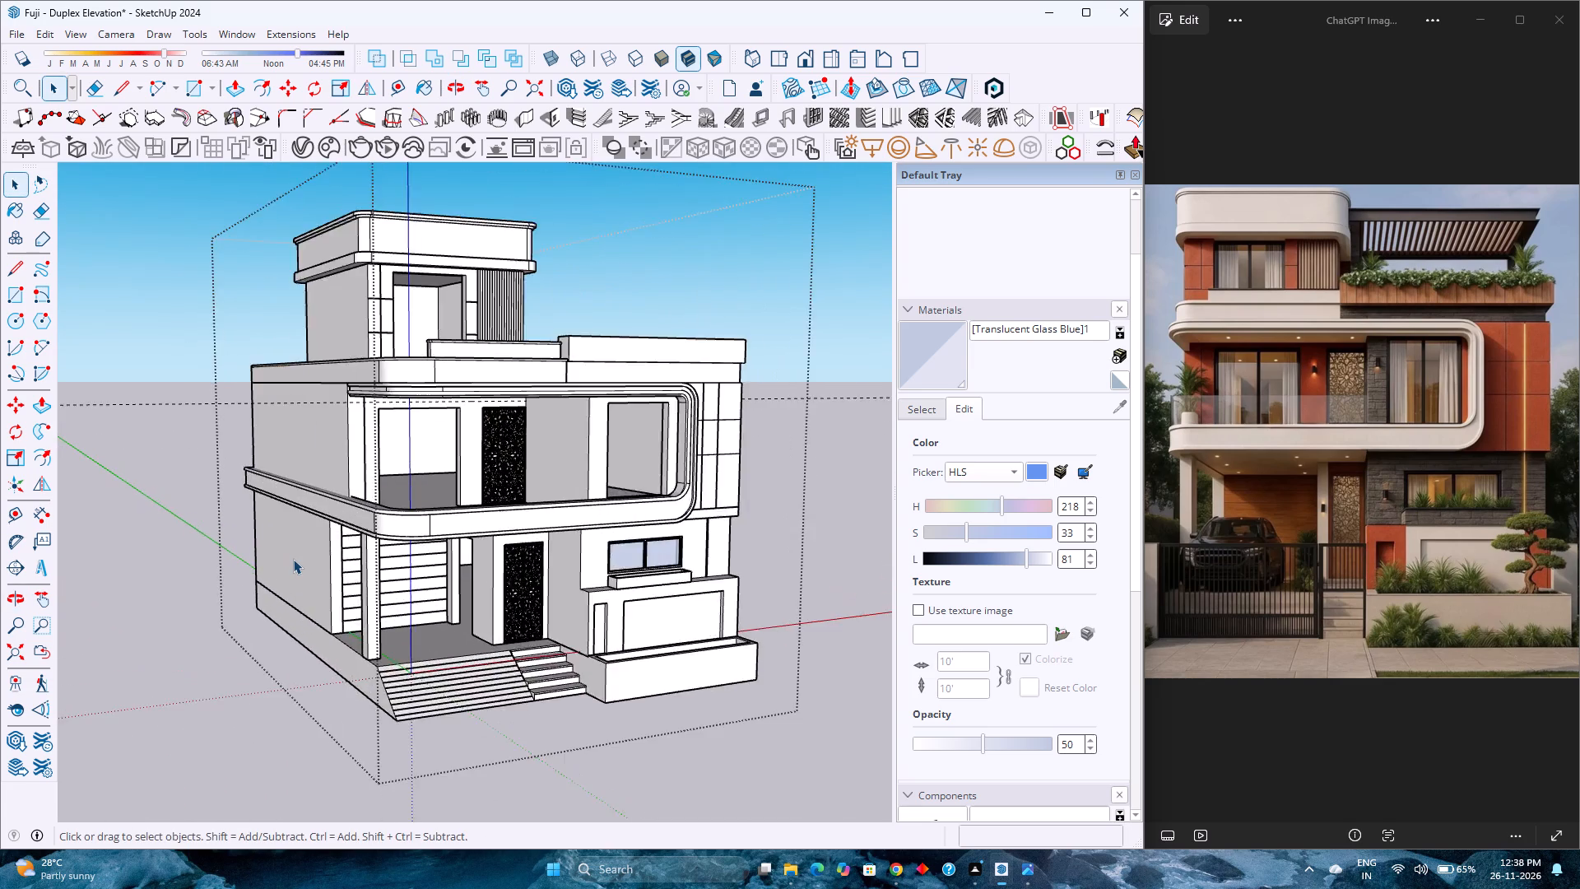
{"action": "scroll", "coordinate": [293, 559], "scroll_direction": "down", "scroll_amount": 3}
{"action": "scroll", "coordinate": [293, 559], "scroll_direction": "up", "scroll_amount": 3}
{"action": "scroll", "coordinate": [293, 559], "scroll_direction": "down", "scroll_amount": 3}
{"action": "scroll", "coordinate": [293, 559], "scroll_direction": "up", "scroll_amount": 3}
{"action": "scroll", "coordinate": [293, 559], "scroll_direction": "down", "scroll_amount": 3}
{"action": "scroll", "coordinate": [293, 559], "scroll_direction": "up", "scroll_amount": 2}
{"action": "scroll", "coordinate": [293, 558], "scroll_direction": "down", "scroll_amount": 2}
{"action": "scroll", "coordinate": [291, 556], "scroll_direction": "up", "scroll_amount": 2}
{"action": "middle_click_drag", "start_coordinate": [291, 556], "coordinate": [347, 533]}
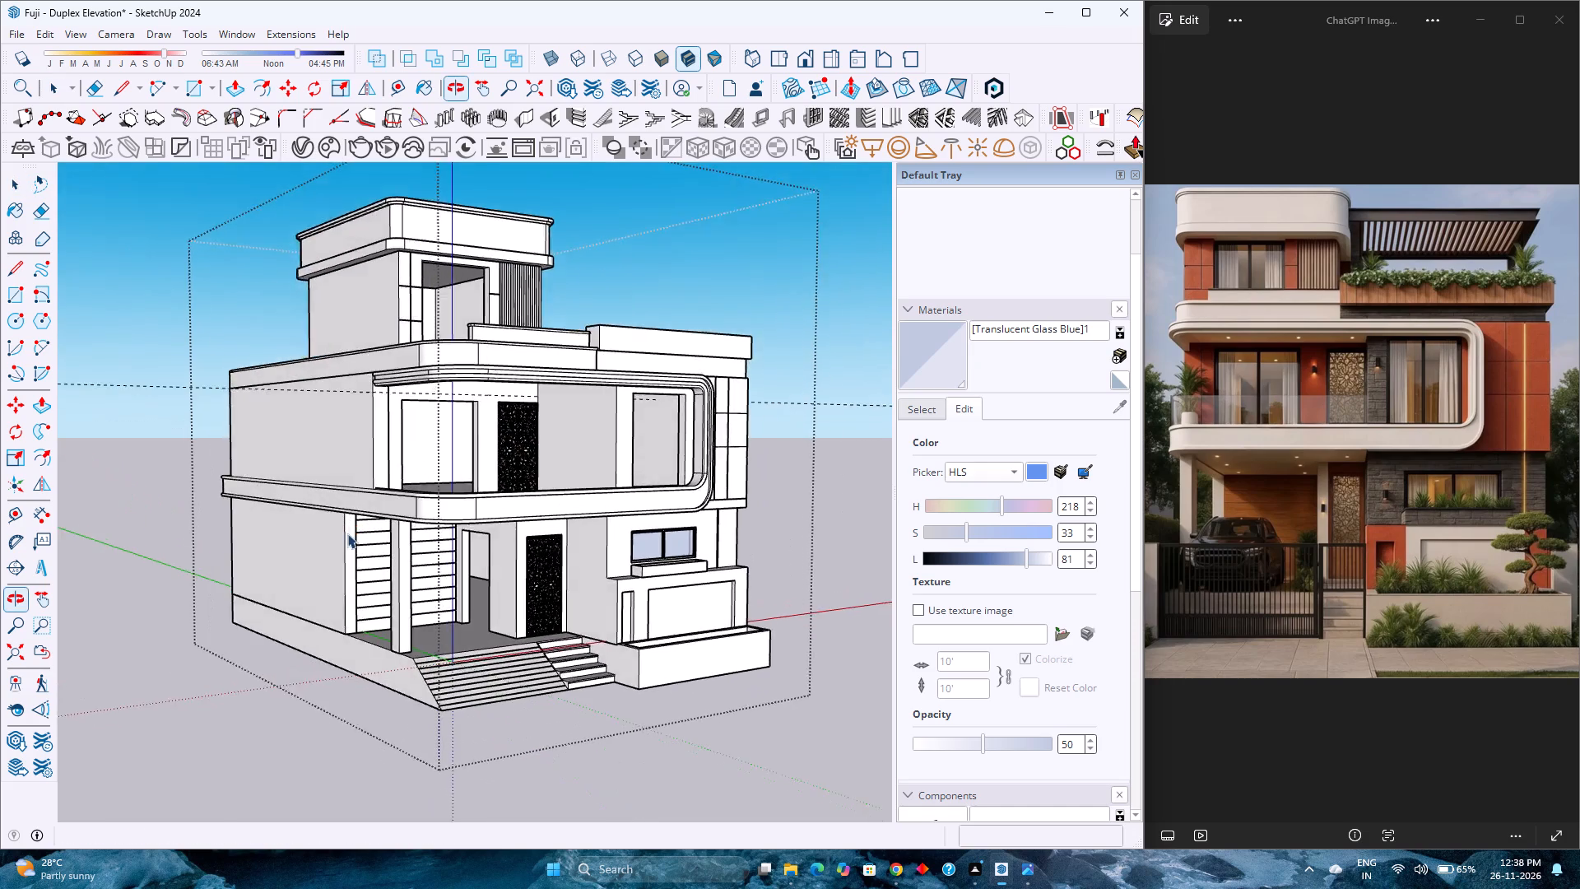
{"action": "scroll", "coordinate": [347, 533], "scroll_direction": "down", "scroll_amount": 3}
Examine the whole model from the isometric view and from low angles around the planter-side corner, balcony frame and side wall.
{"action": "left_click", "coordinate": [806, 56]}
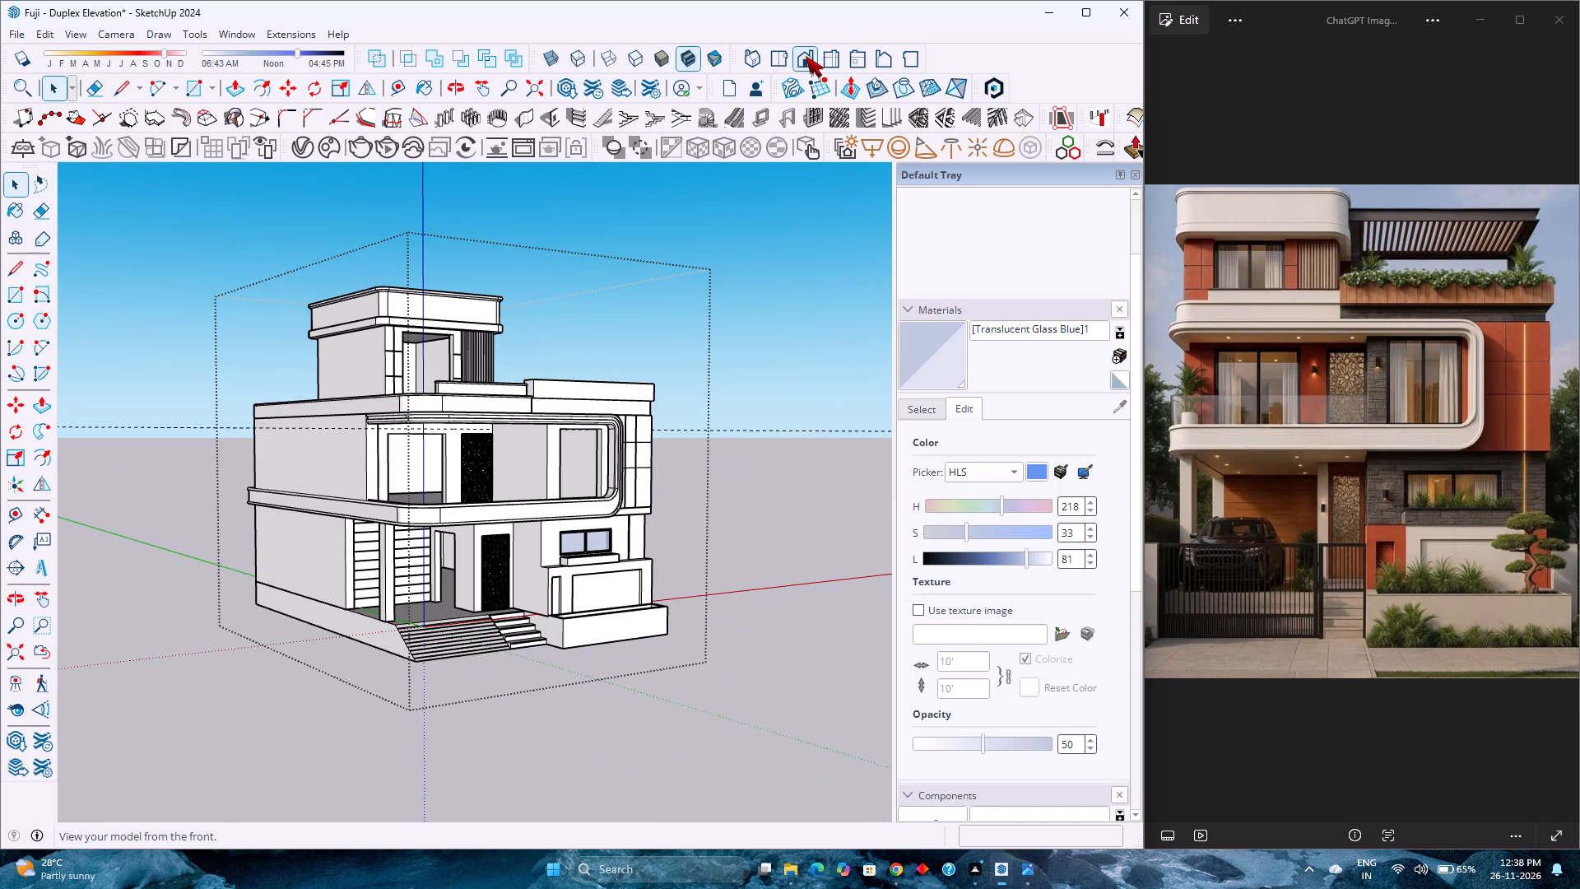
{"action": "left_click", "coordinate": [760, 59]}
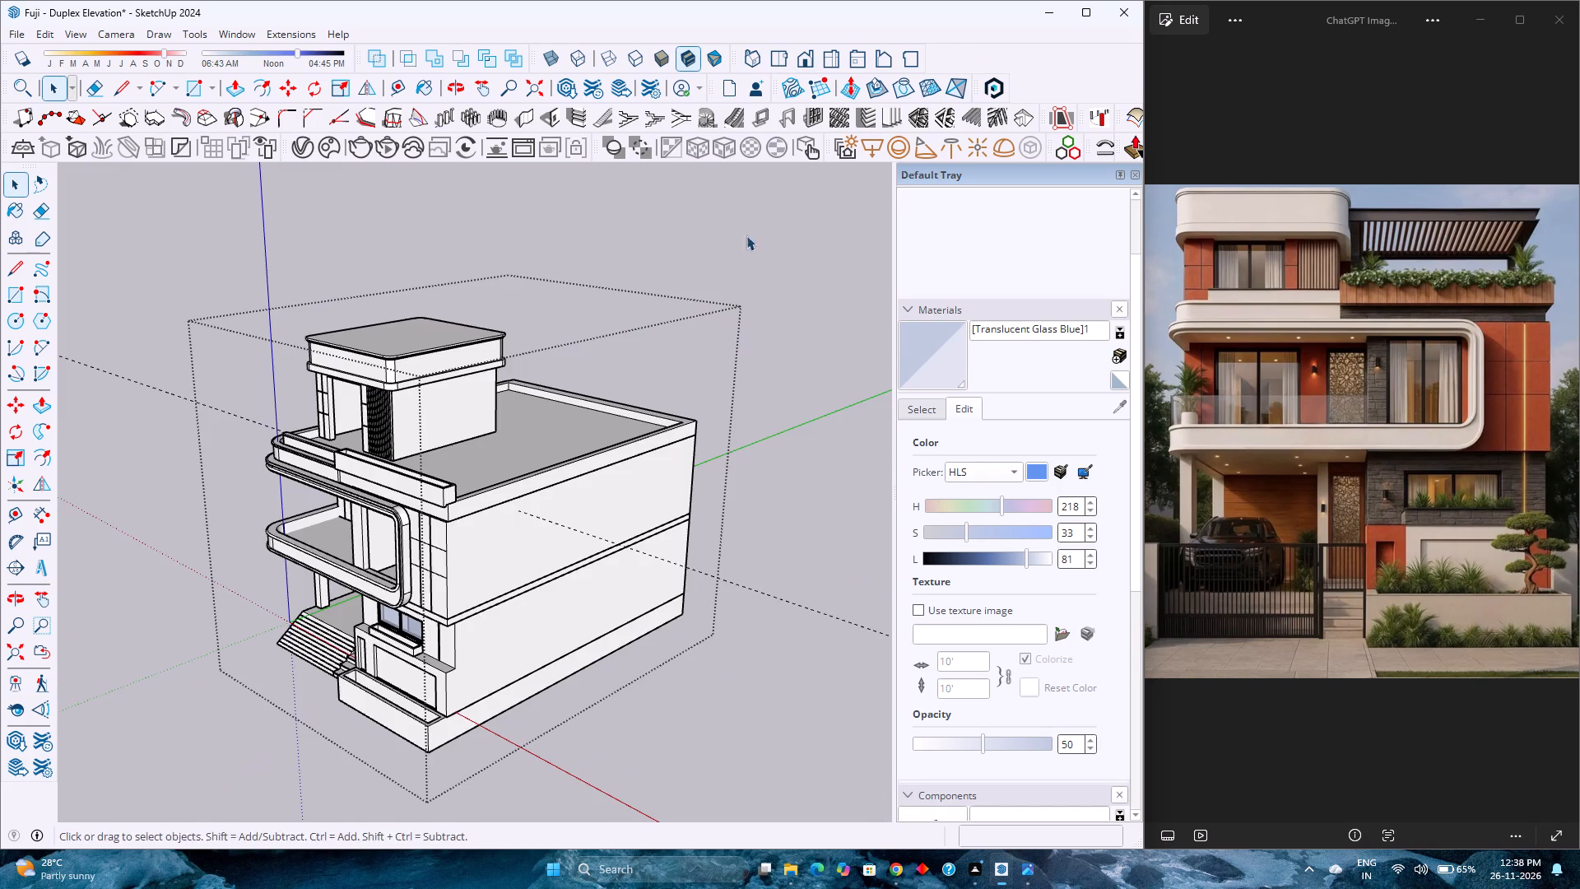
{"action": "left_click", "coordinate": [19, 663]}
{"action": "middle_click", "coordinate": [360, 596]}
{"action": "middle_click_drag", "start_coordinate": [360, 596], "coordinate": [377, 537]}
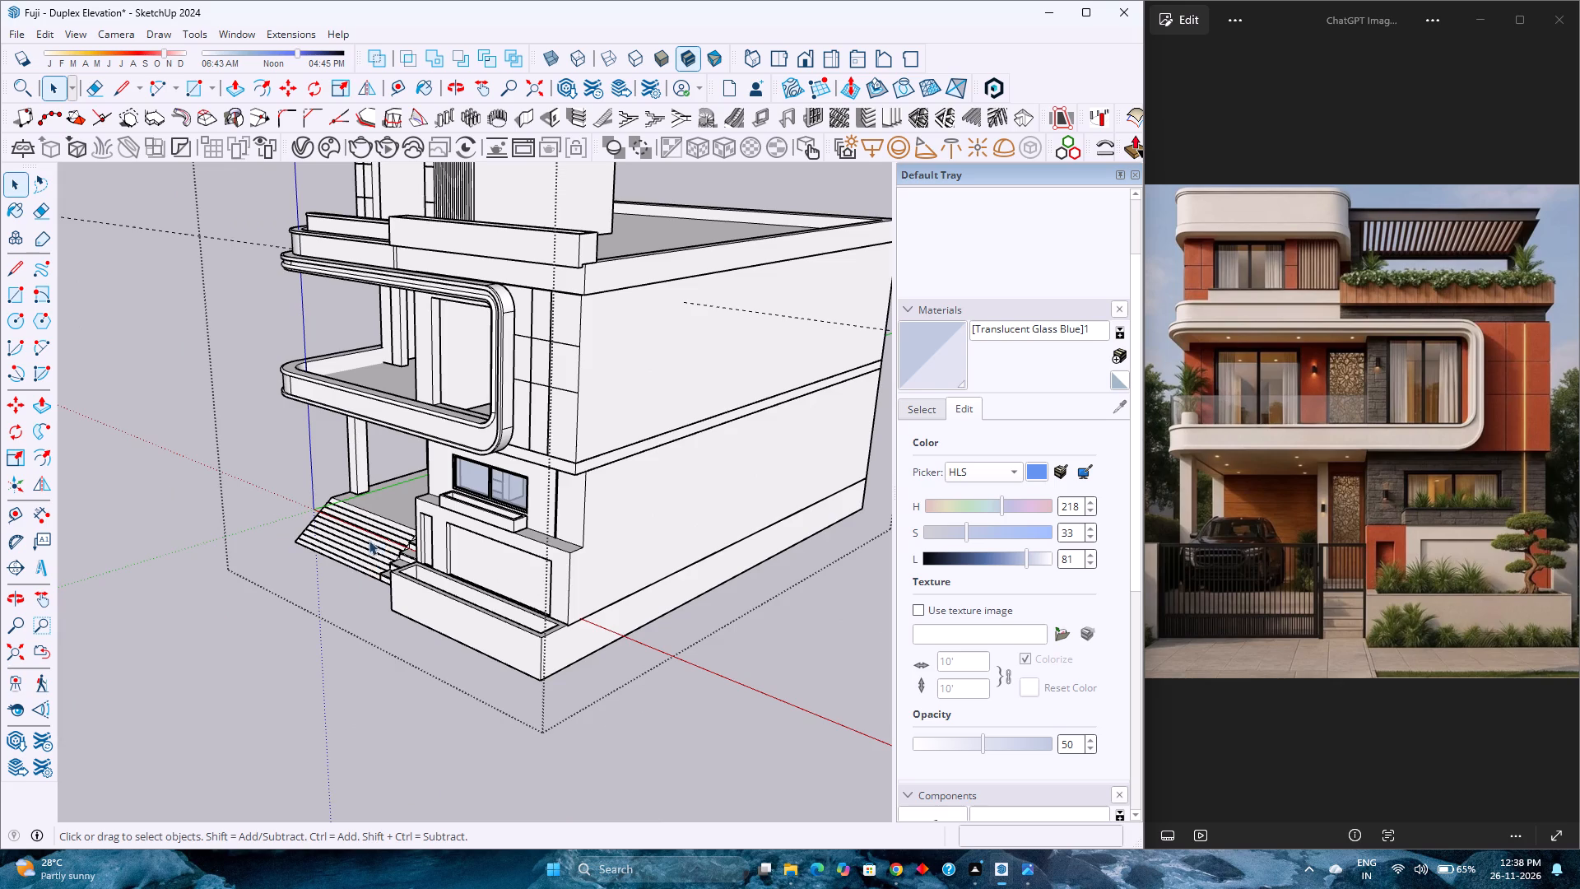
{"action": "scroll", "coordinate": [368, 540], "scroll_direction": "down", "scroll_amount": 4}
{"action": "middle_click_drag", "start_coordinate": [492, 491], "coordinate": [474, 396]}
{"action": "middle_click", "coordinate": [474, 395]}
{"action": "middle_click", "coordinate": [474, 393]}
{"action": "middle_click", "coordinate": [474, 393]}
{"action": "middle_click", "coordinate": [474, 390]}
{"action": "middle_click", "coordinate": [474, 390]}
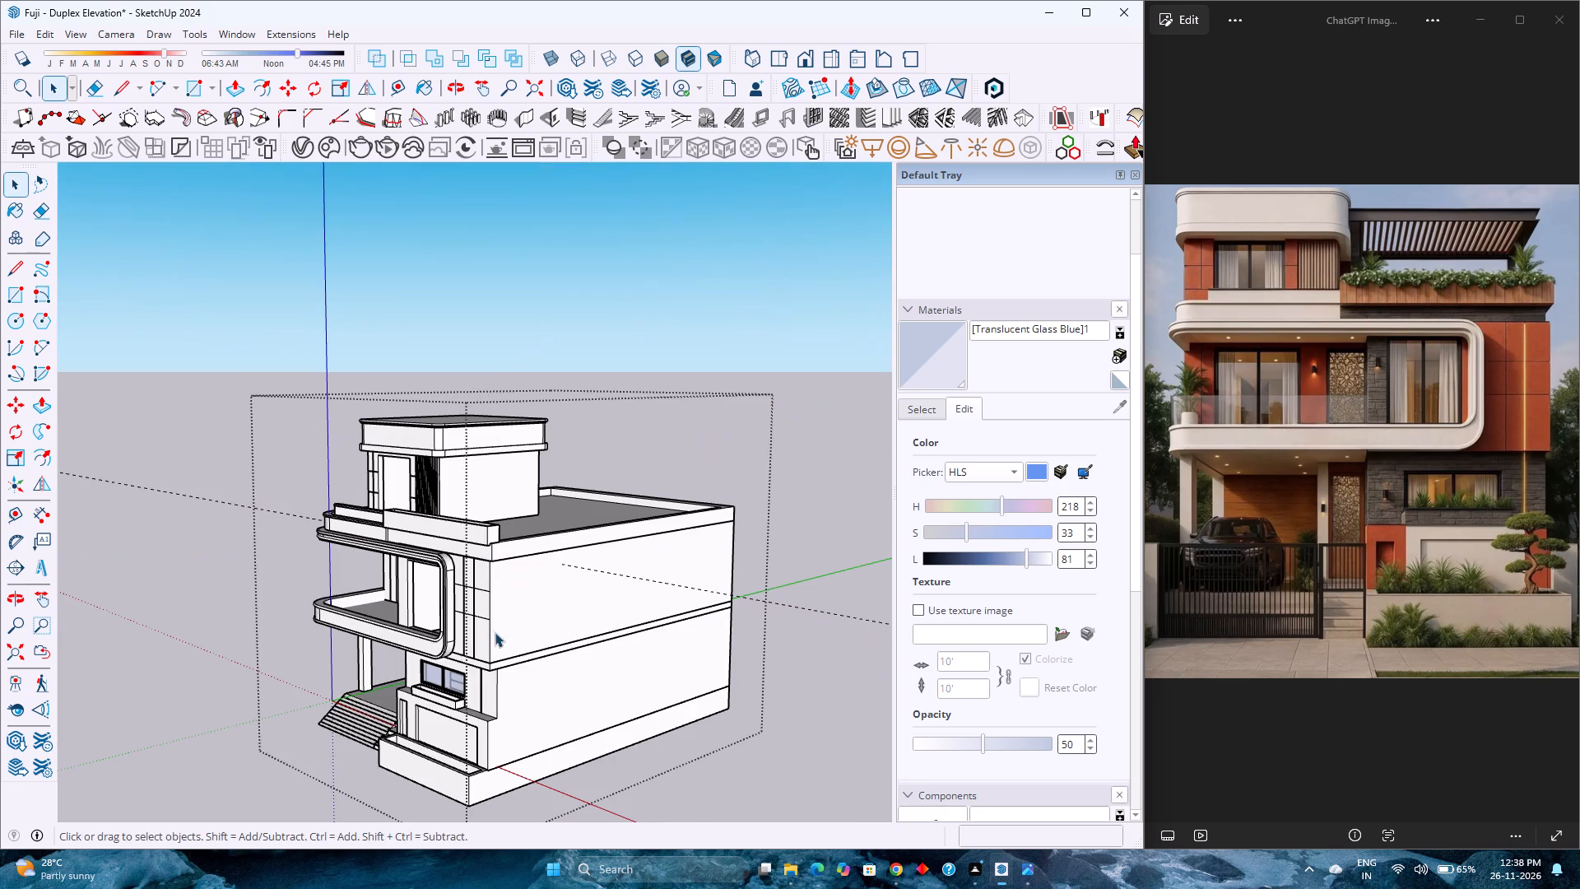
{"action": "middle_click_drag", "start_coordinate": [495, 621], "coordinate": [544, 491]}
{"action": "middle_click", "coordinate": [544, 491]}
{"action": "scroll", "coordinate": [430, 613], "scroll_direction": "up", "scroll_amount": 2}
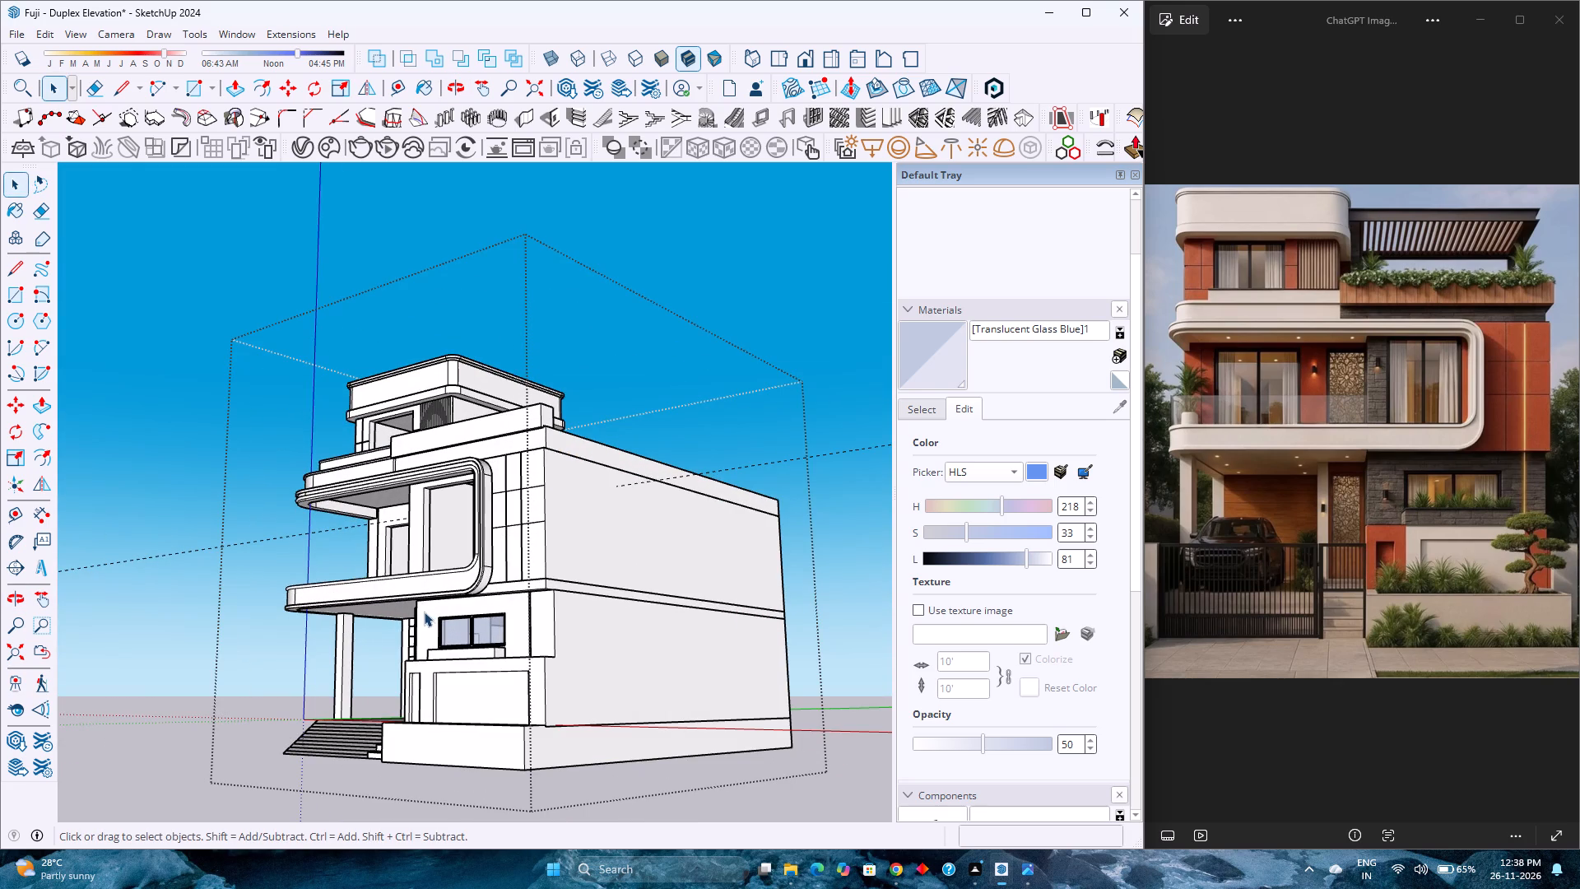
{"action": "scroll", "coordinate": [426, 606], "scroll_direction": "down", "scroll_amount": 3}
{"action": "scroll", "coordinate": [425, 610], "scroll_direction": "up", "scroll_amount": 3}
{"action": "scroll", "coordinate": [425, 610], "scroll_direction": "down", "scroll_amount": 4}
{"action": "scroll", "coordinate": [425, 610], "scroll_direction": "up", "scroll_amount": 3}
{"action": "scroll", "coordinate": [417, 609], "scroll_direction": "down", "scroll_amount": 2}
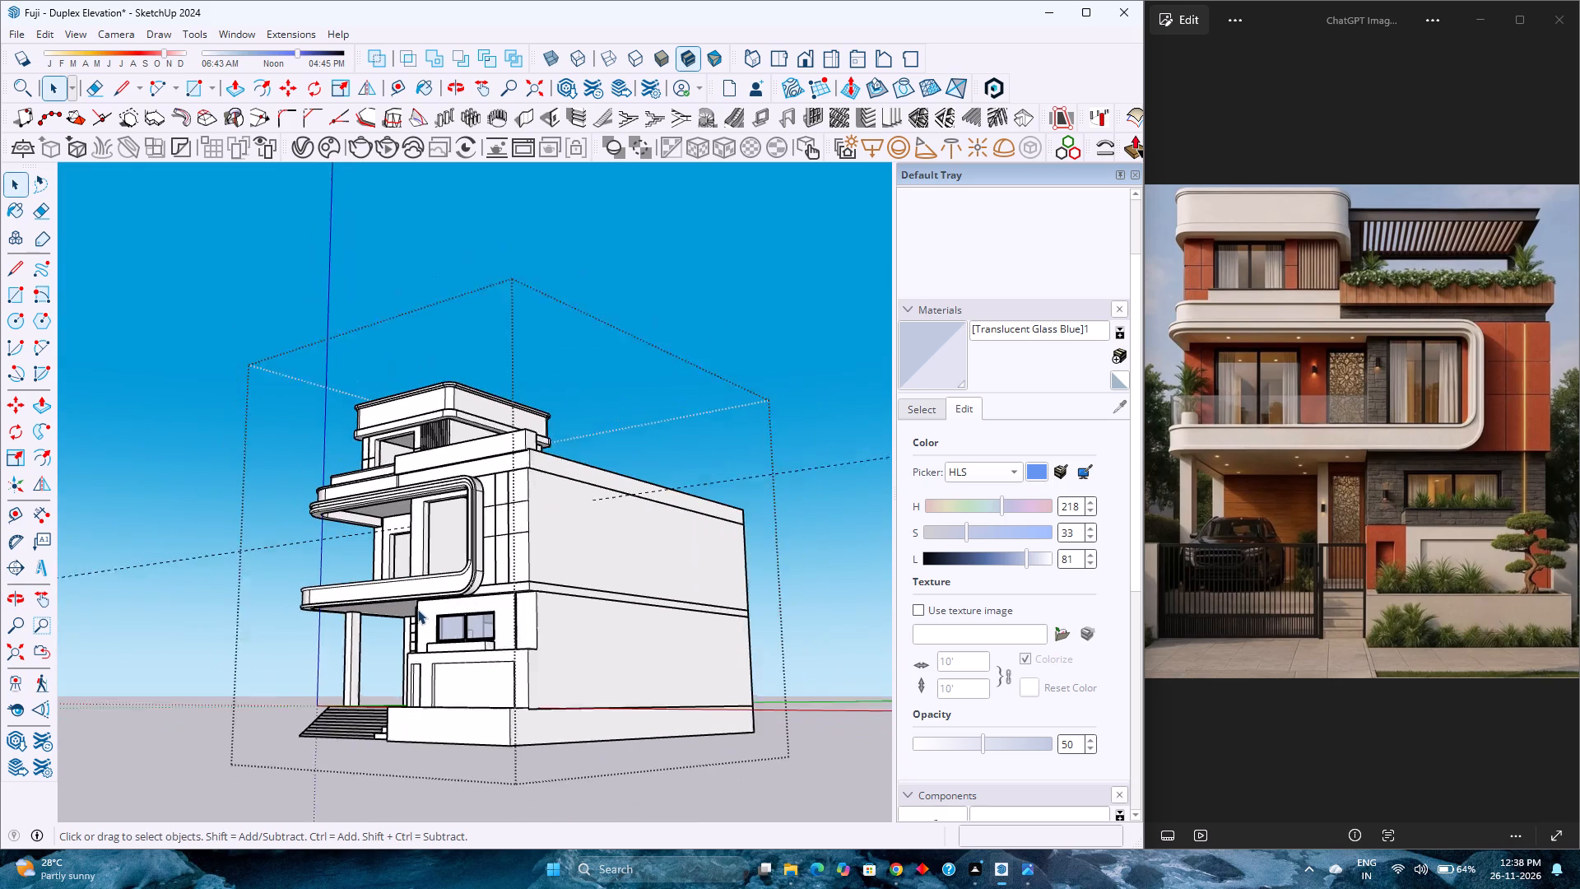
{"action": "scroll", "coordinate": [410, 605], "scroll_direction": "up", "scroll_amount": 4}
{"action": "scroll", "coordinate": [407, 604], "scroll_direction": "down", "scroll_amount": 2}
{"action": "scroll", "coordinate": [407, 604], "scroll_direction": "up", "scroll_amount": 1}
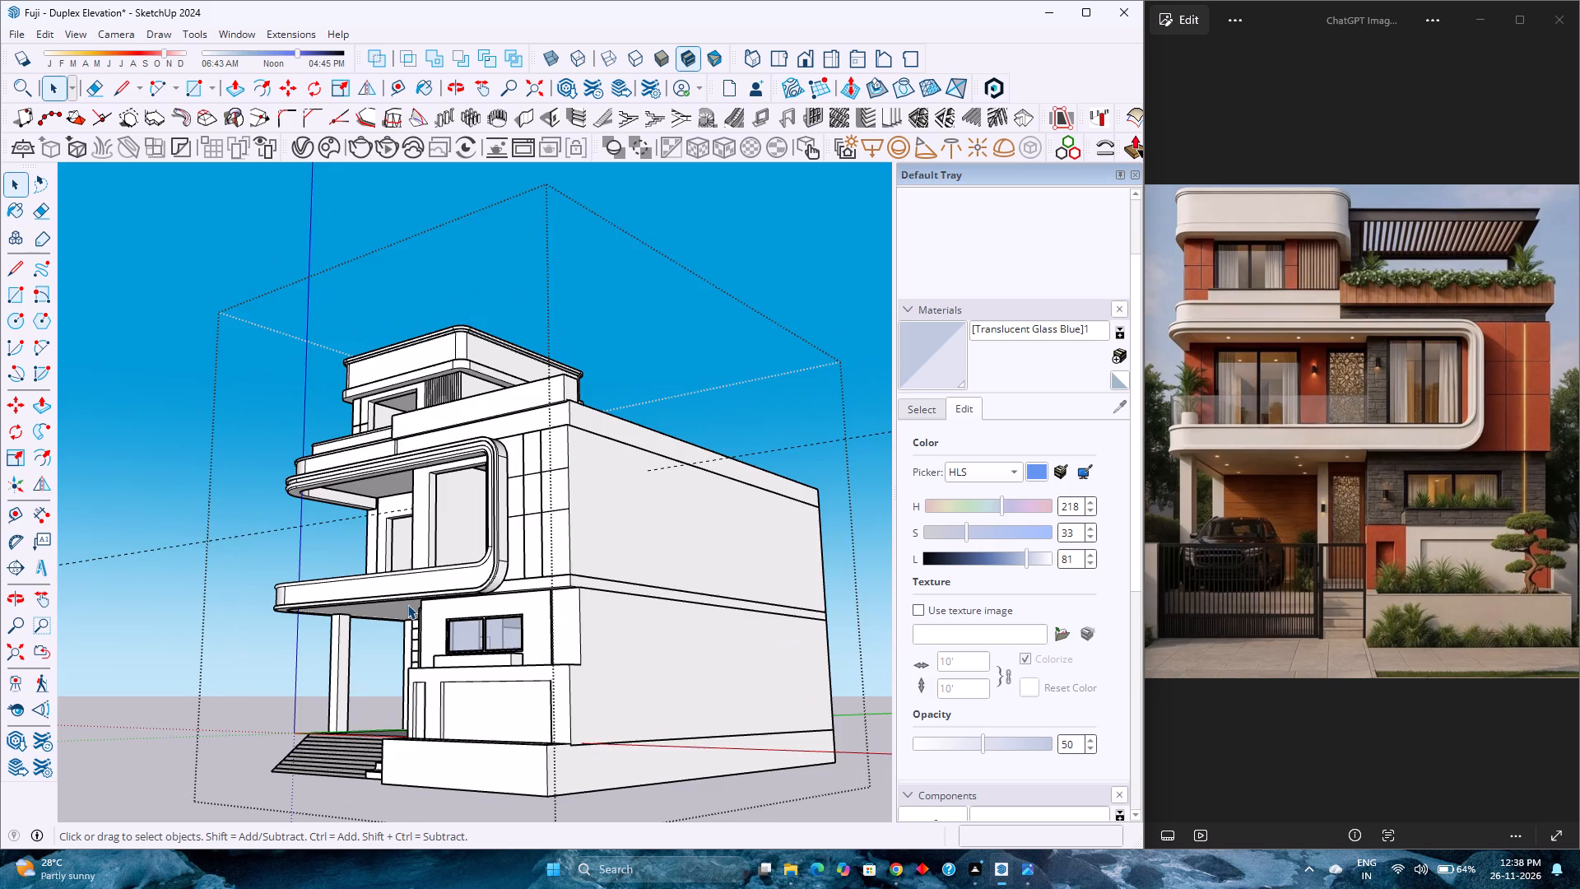
{"action": "scroll", "coordinate": [407, 604], "scroll_direction": "down", "scroll_amount": 2}
{"action": "scroll", "coordinate": [396, 609], "scroll_direction": "up", "scroll_amount": 3}
{"action": "scroll", "coordinate": [397, 607], "scroll_direction": "down", "scroll_amount": 3}
{"action": "scroll", "coordinate": [397, 607], "scroll_direction": "up", "scroll_amount": 3}
{"action": "scroll", "coordinate": [397, 607], "scroll_direction": "down", "scroll_amount": 3}
{"action": "scroll", "coordinate": [399, 600], "scroll_direction": "up", "scroll_amount": 3}
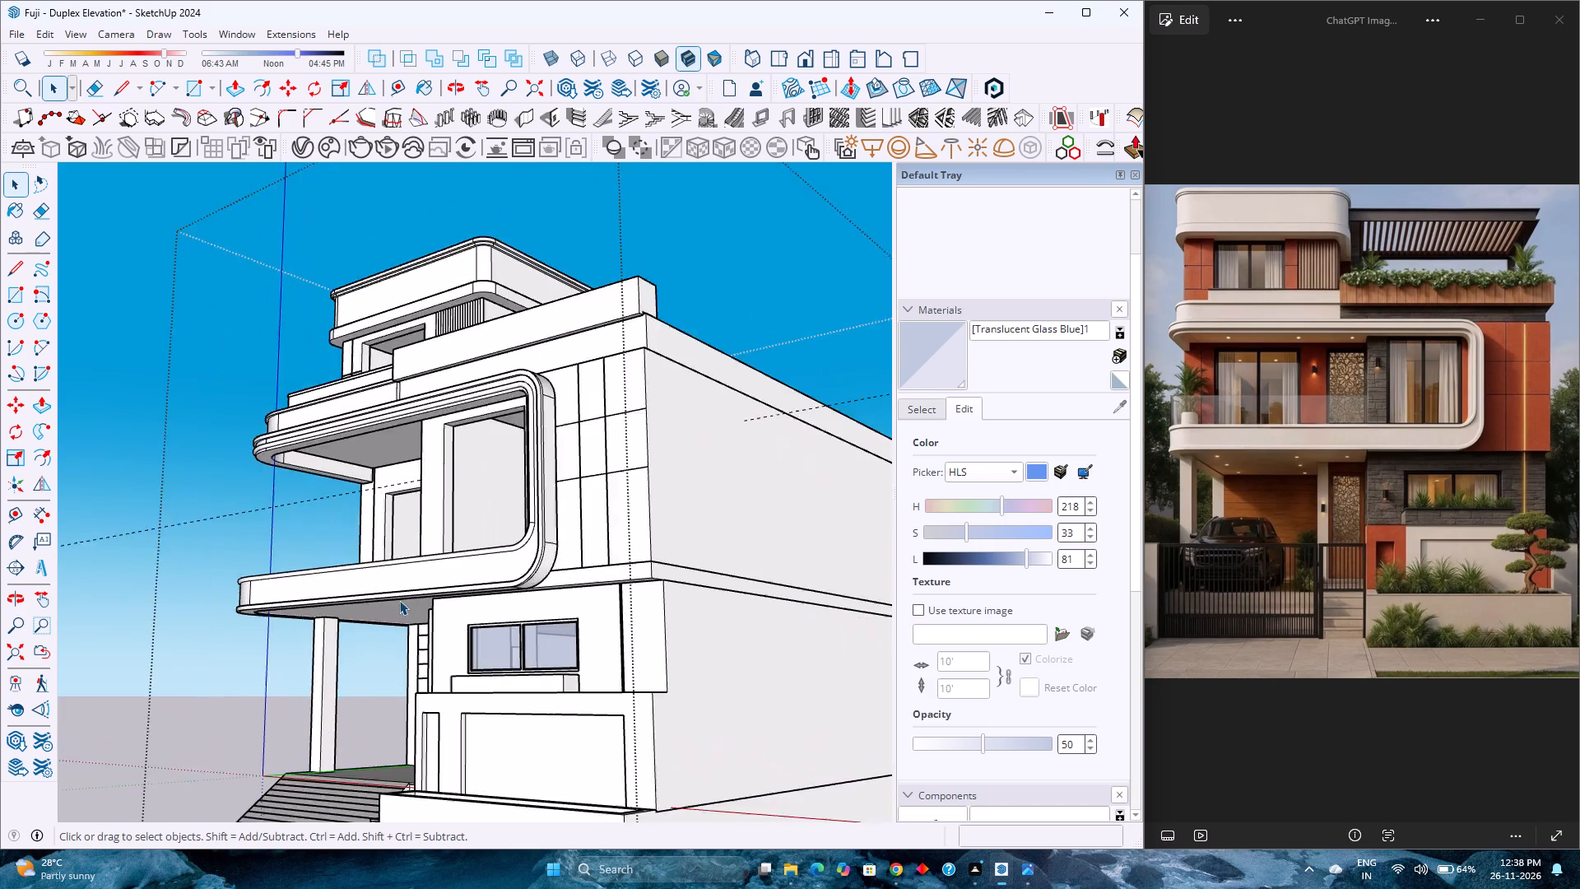
{"action": "scroll", "coordinate": [399, 600], "scroll_direction": "down", "scroll_amount": 3}
{"action": "scroll", "coordinate": [399, 600], "scroll_direction": "up", "scroll_amount": 4}
{"action": "scroll", "coordinate": [402, 598], "scroll_direction": "down", "scroll_amount": 3}
{"action": "scroll", "coordinate": [403, 598], "scroll_direction": "up", "scroll_amount": 3}
{"action": "scroll", "coordinate": [403, 598], "scroll_direction": "down", "scroll_amount": 3}
{"action": "scroll", "coordinate": [404, 598], "scroll_direction": "up", "scroll_amount": 3}
{"action": "scroll", "coordinate": [404, 598], "scroll_direction": "down", "scroll_amount": 2}
{"action": "scroll", "coordinate": [404, 598], "scroll_direction": "up", "scroll_amount": 2}
{"action": "scroll", "coordinate": [404, 598], "scroll_direction": "down", "scroll_amount": 3}
{"action": "scroll", "coordinate": [404, 597], "scroll_direction": "up", "scroll_amount": 3}
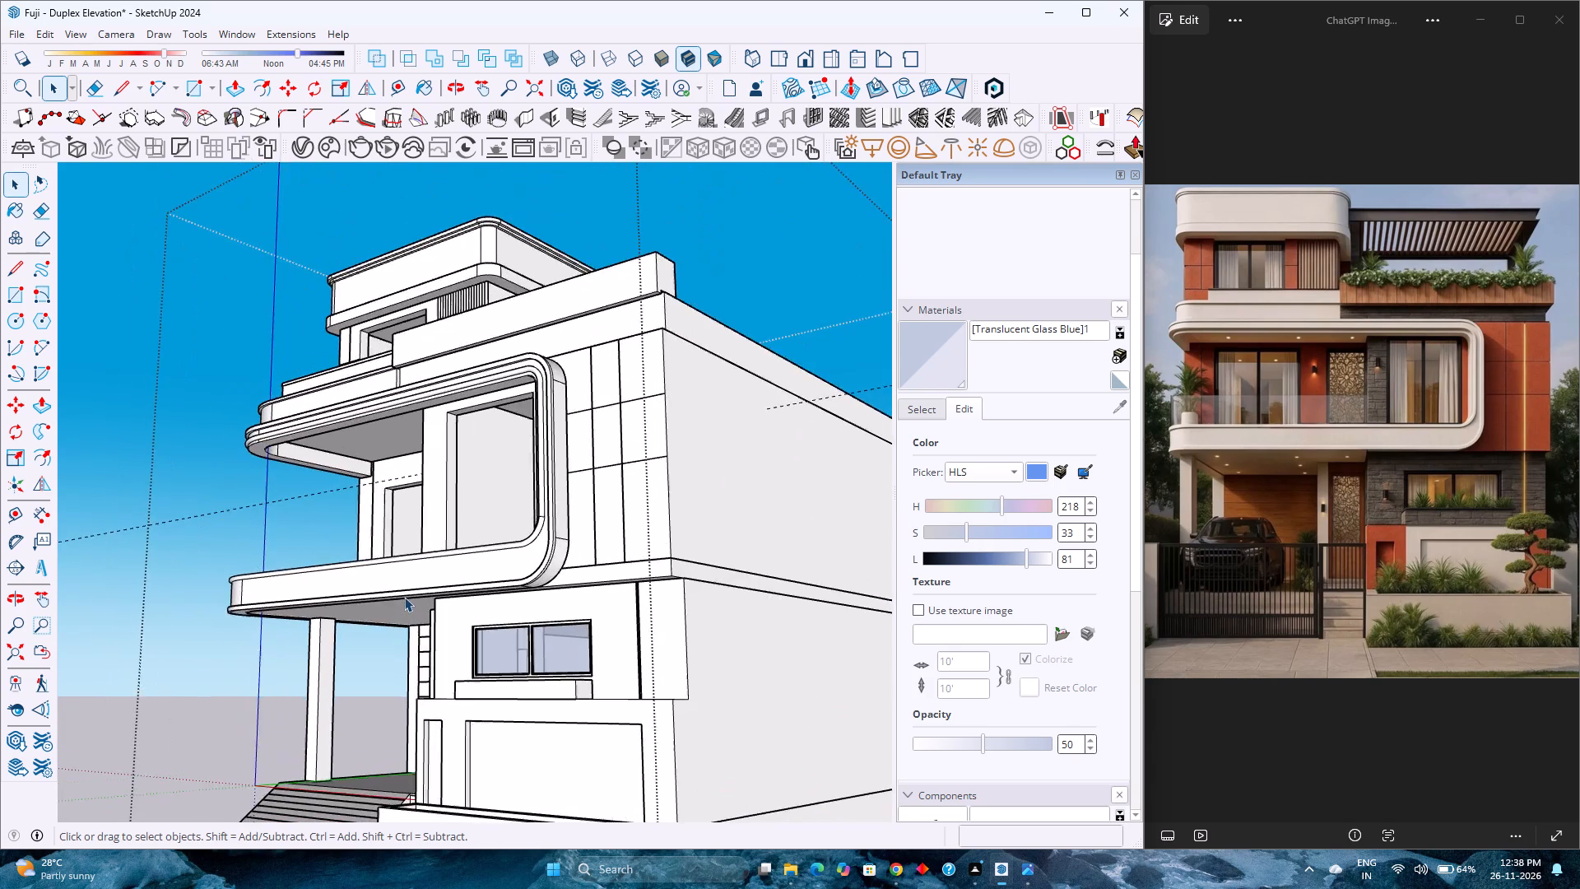
{"action": "scroll", "coordinate": [404, 597], "scroll_direction": "down", "scroll_amount": 4}
{"action": "scroll", "coordinate": [404, 597], "scroll_direction": "up", "scroll_amount": 3}
{"action": "scroll", "coordinate": [402, 595], "scroll_direction": "down", "scroll_amount": 2}
{"action": "scroll", "coordinate": [399, 590], "scroll_direction": "up", "scroll_amount": 1}
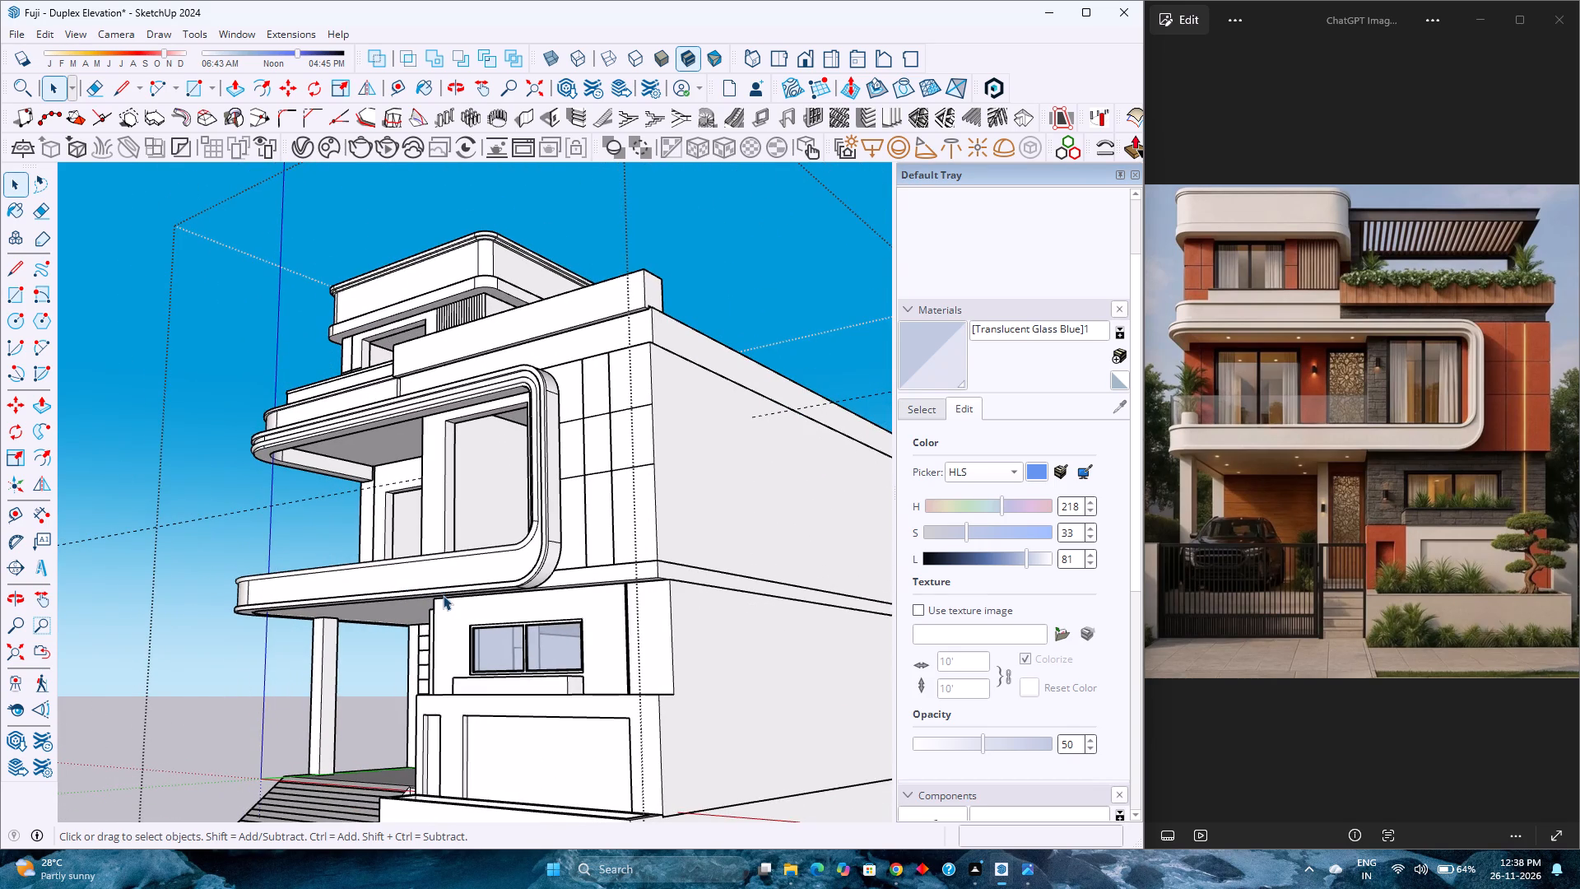
{"action": "scroll", "coordinate": [426, 593], "scroll_direction": "up", "scroll_amount": 2}
{"action": "scroll", "coordinate": [426, 593], "scroll_direction": "down", "scroll_amount": 2}
{"action": "scroll", "coordinate": [422, 591], "scroll_direction": "up", "scroll_amount": 3}
{"action": "scroll", "coordinate": [422, 588], "scroll_direction": "down", "scroll_amount": 9}
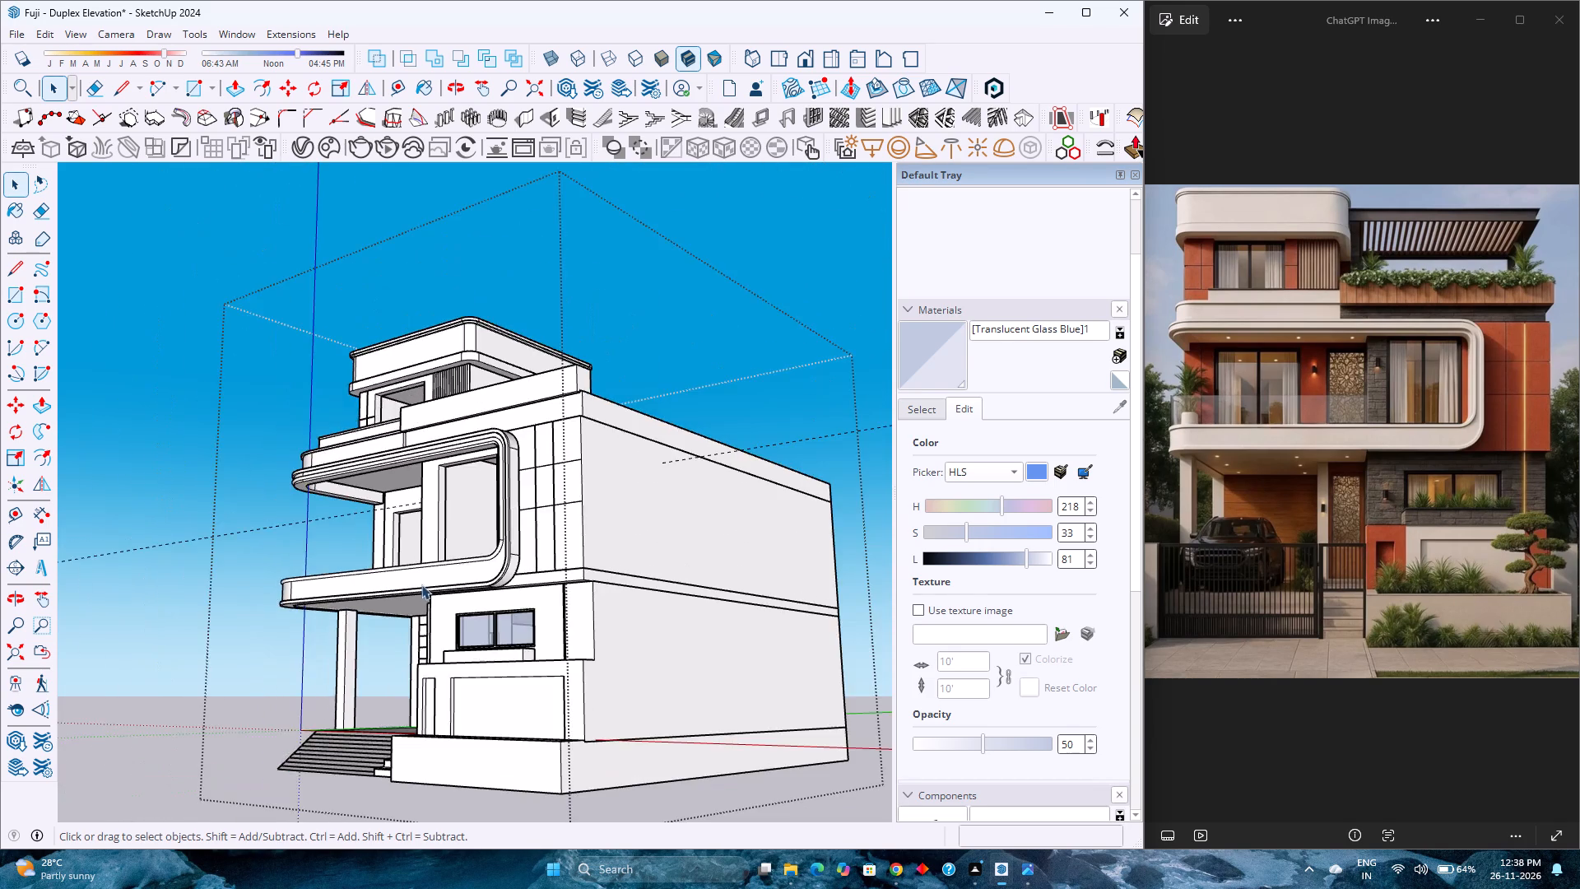
{"action": "scroll", "coordinate": [421, 584], "scroll_direction": "down", "scroll_amount": 3}
{"action": "middle_click_drag", "start_coordinate": [402, 591], "coordinate": [415, 634]}
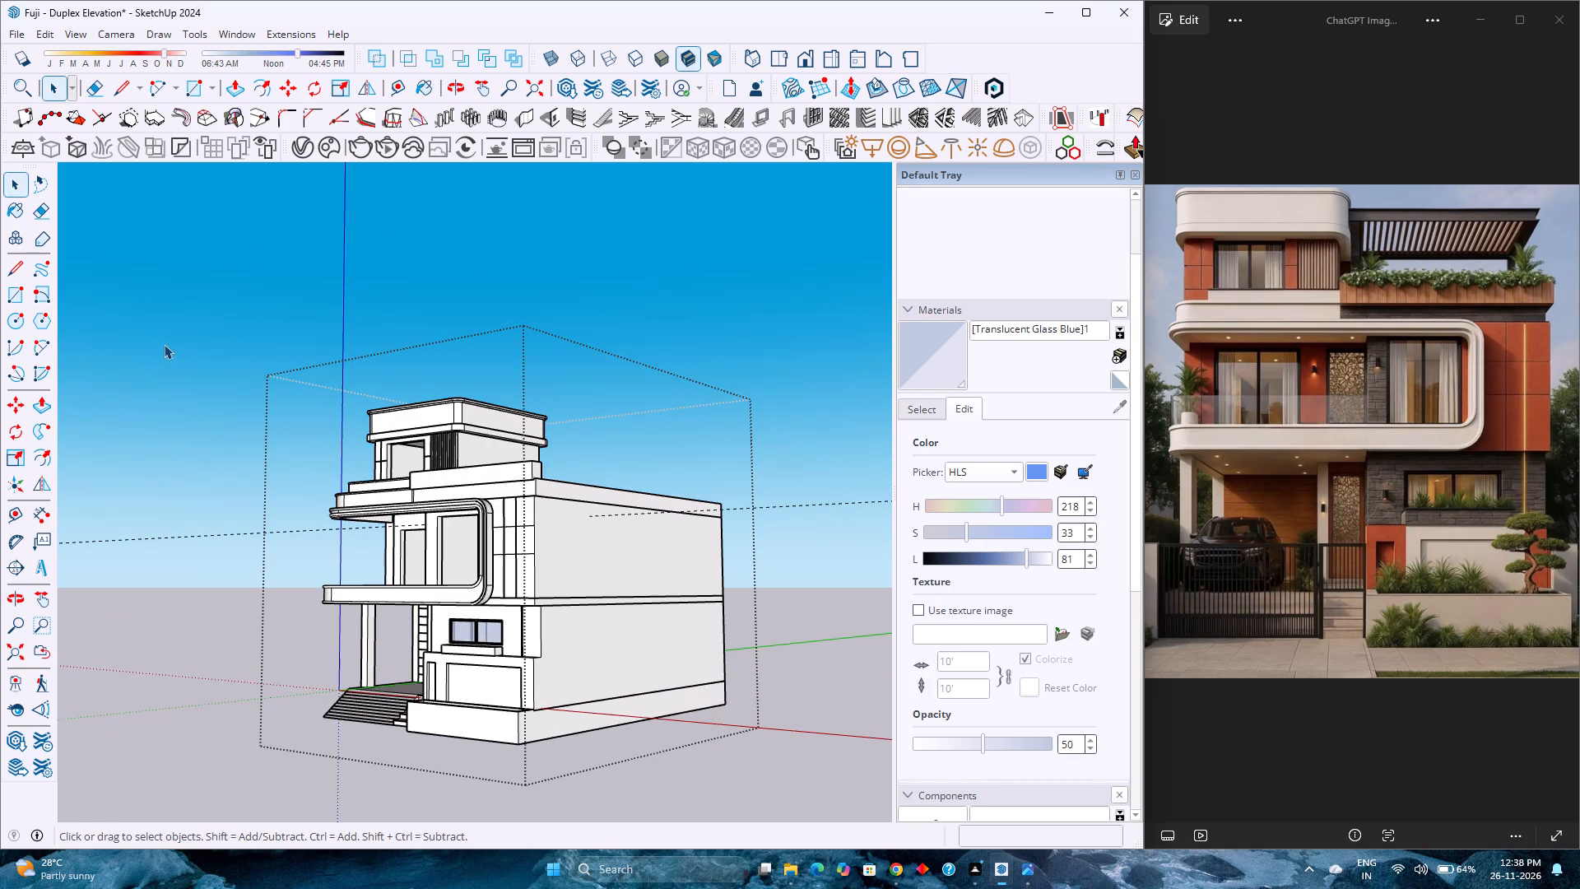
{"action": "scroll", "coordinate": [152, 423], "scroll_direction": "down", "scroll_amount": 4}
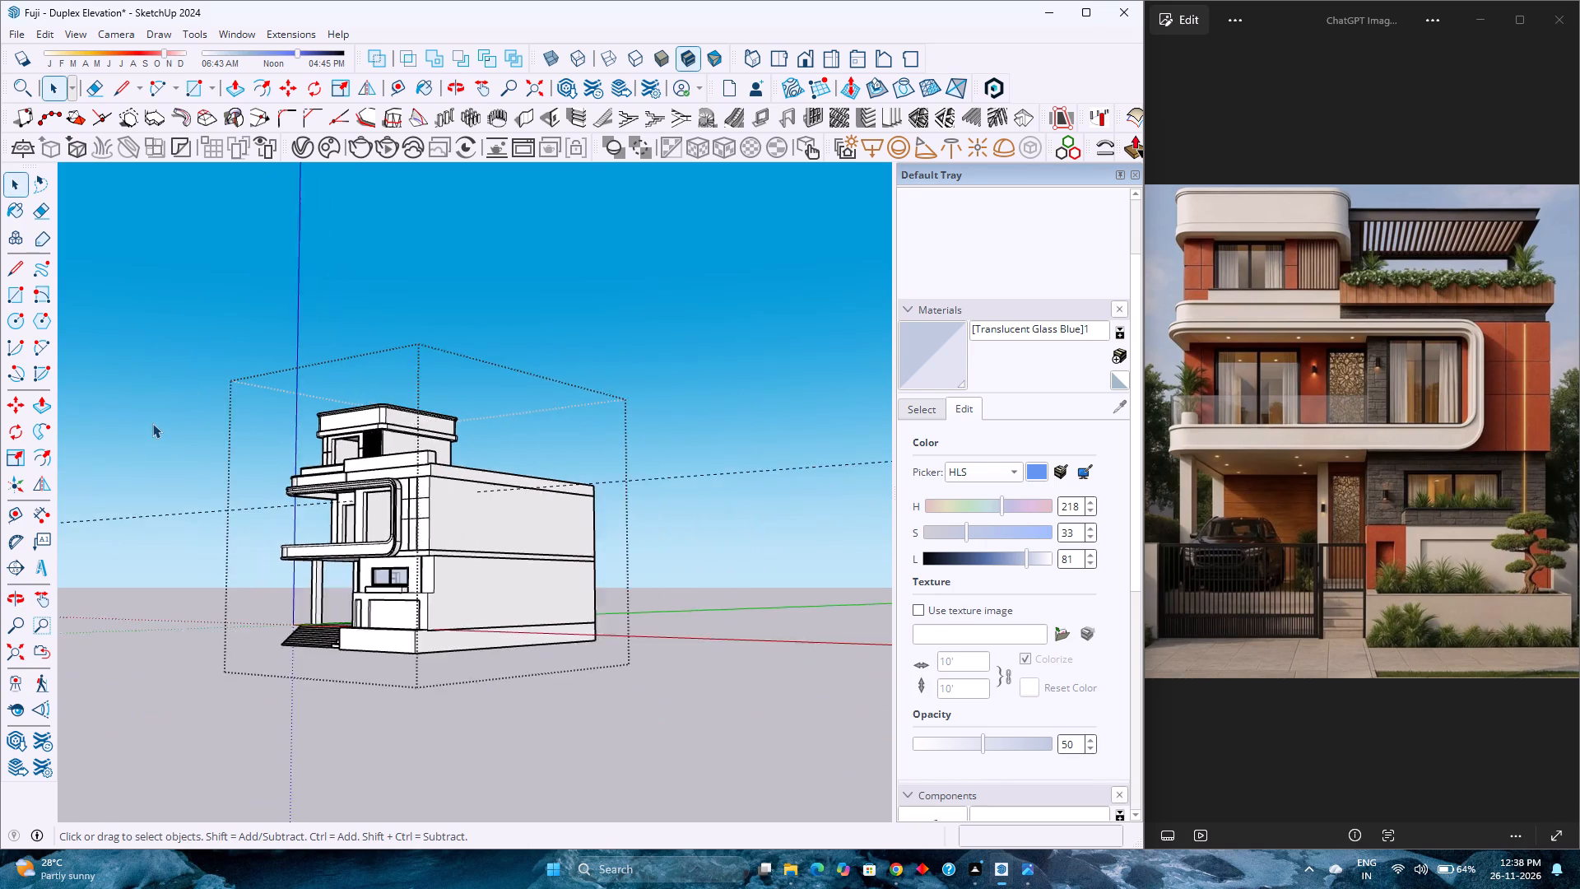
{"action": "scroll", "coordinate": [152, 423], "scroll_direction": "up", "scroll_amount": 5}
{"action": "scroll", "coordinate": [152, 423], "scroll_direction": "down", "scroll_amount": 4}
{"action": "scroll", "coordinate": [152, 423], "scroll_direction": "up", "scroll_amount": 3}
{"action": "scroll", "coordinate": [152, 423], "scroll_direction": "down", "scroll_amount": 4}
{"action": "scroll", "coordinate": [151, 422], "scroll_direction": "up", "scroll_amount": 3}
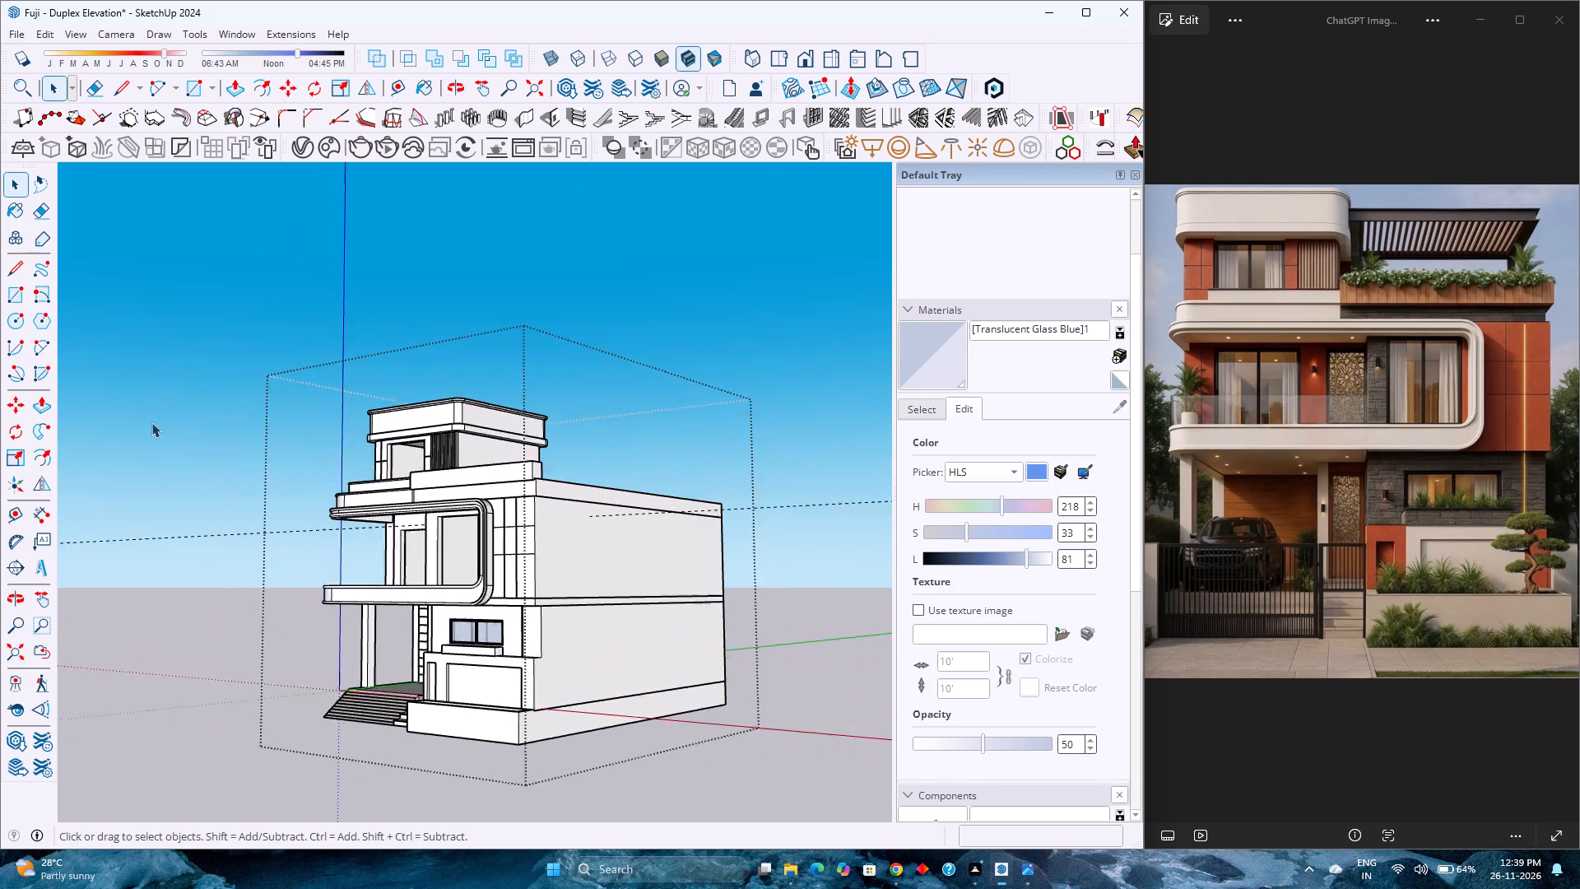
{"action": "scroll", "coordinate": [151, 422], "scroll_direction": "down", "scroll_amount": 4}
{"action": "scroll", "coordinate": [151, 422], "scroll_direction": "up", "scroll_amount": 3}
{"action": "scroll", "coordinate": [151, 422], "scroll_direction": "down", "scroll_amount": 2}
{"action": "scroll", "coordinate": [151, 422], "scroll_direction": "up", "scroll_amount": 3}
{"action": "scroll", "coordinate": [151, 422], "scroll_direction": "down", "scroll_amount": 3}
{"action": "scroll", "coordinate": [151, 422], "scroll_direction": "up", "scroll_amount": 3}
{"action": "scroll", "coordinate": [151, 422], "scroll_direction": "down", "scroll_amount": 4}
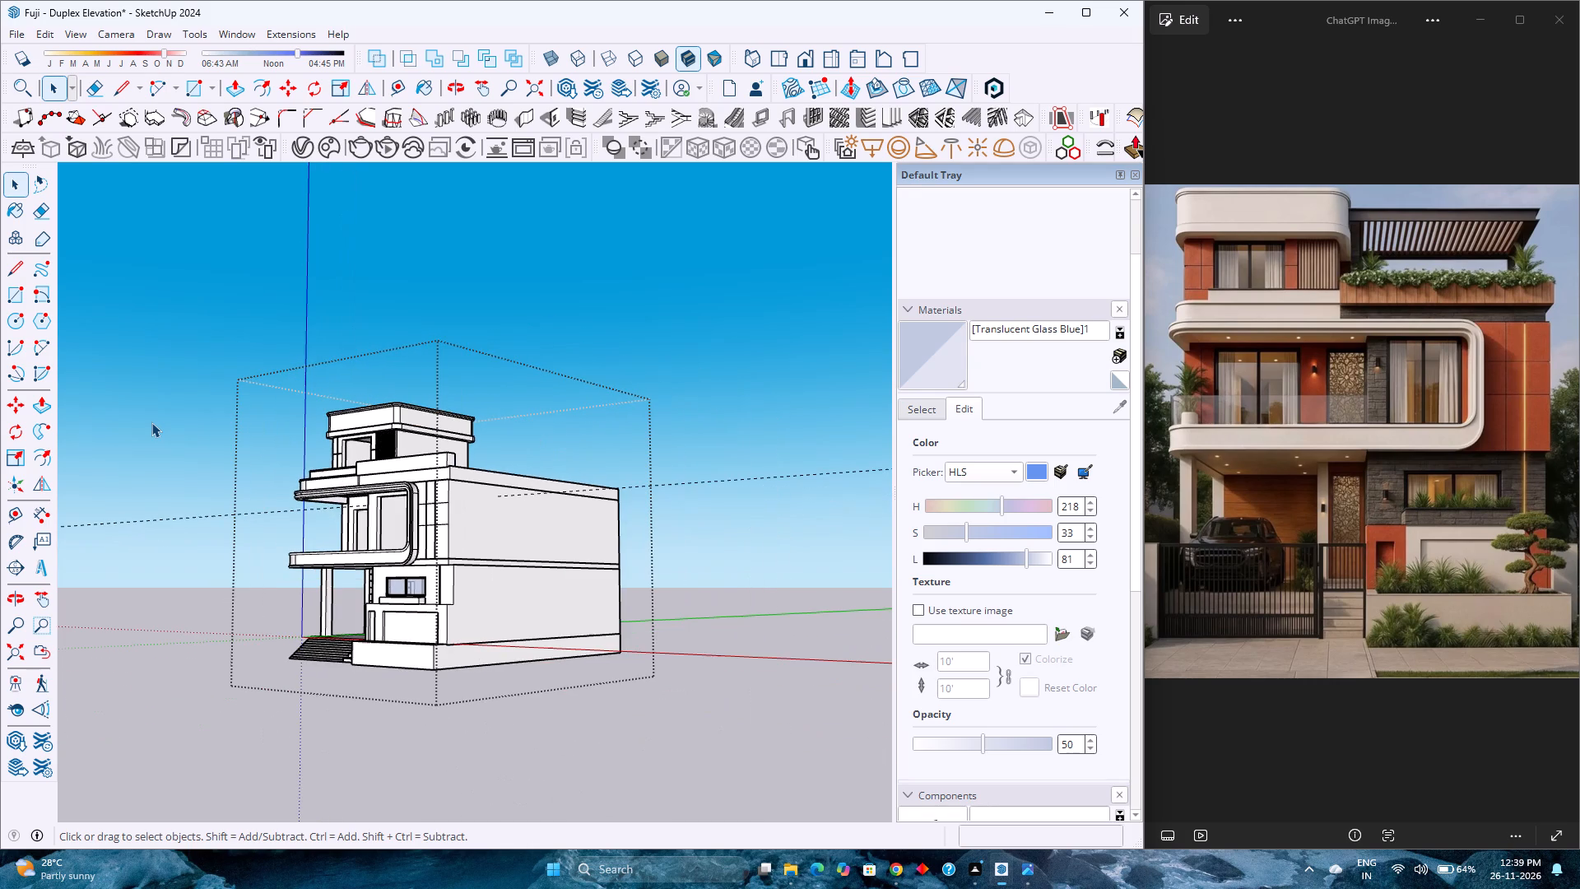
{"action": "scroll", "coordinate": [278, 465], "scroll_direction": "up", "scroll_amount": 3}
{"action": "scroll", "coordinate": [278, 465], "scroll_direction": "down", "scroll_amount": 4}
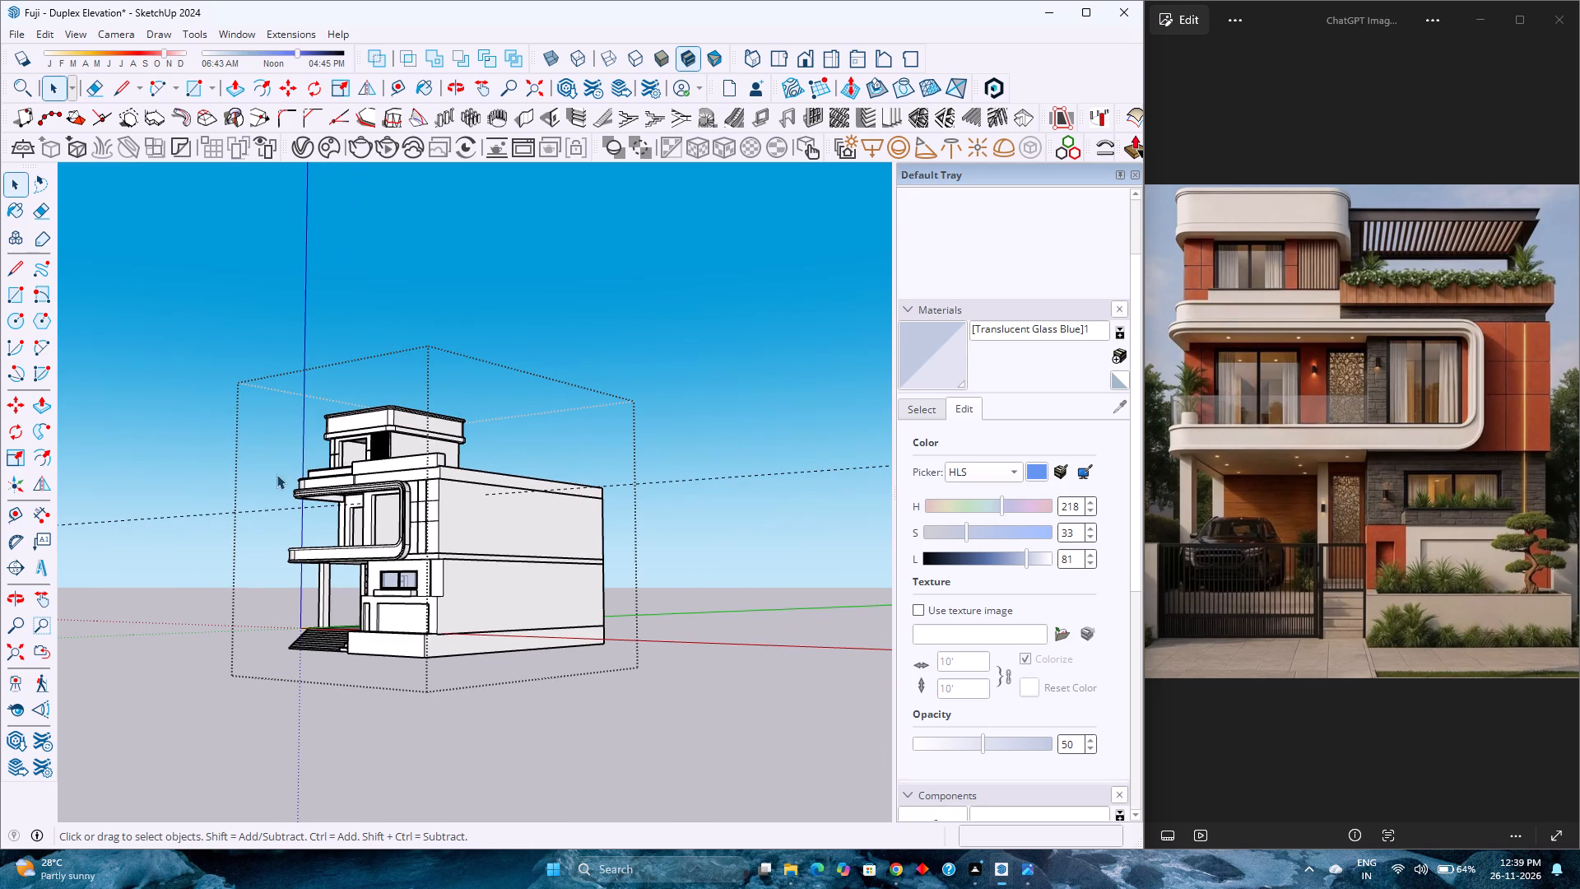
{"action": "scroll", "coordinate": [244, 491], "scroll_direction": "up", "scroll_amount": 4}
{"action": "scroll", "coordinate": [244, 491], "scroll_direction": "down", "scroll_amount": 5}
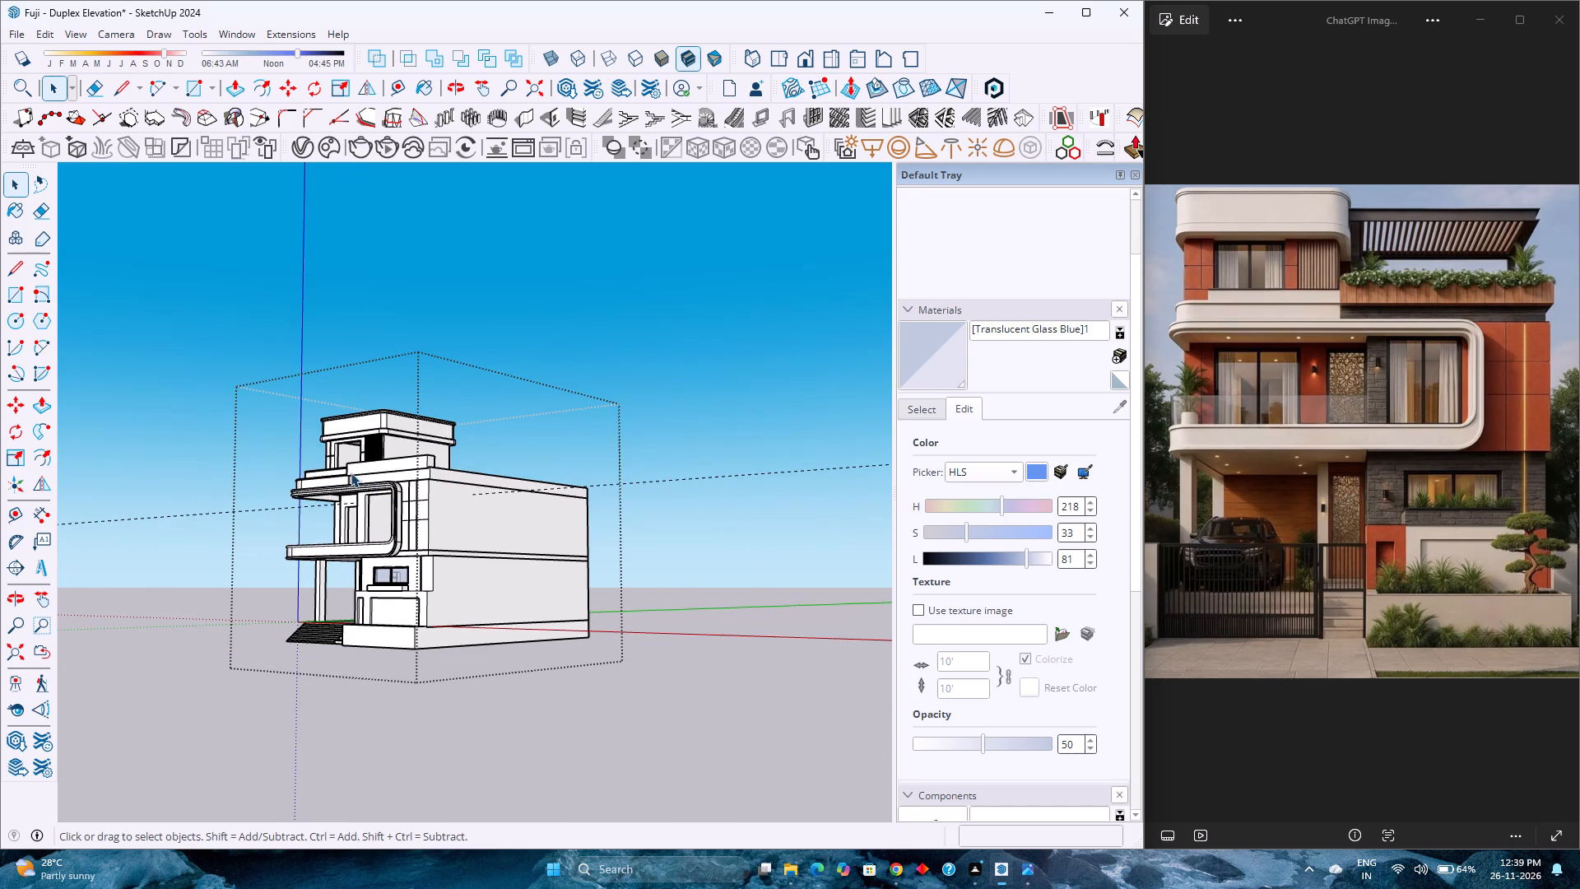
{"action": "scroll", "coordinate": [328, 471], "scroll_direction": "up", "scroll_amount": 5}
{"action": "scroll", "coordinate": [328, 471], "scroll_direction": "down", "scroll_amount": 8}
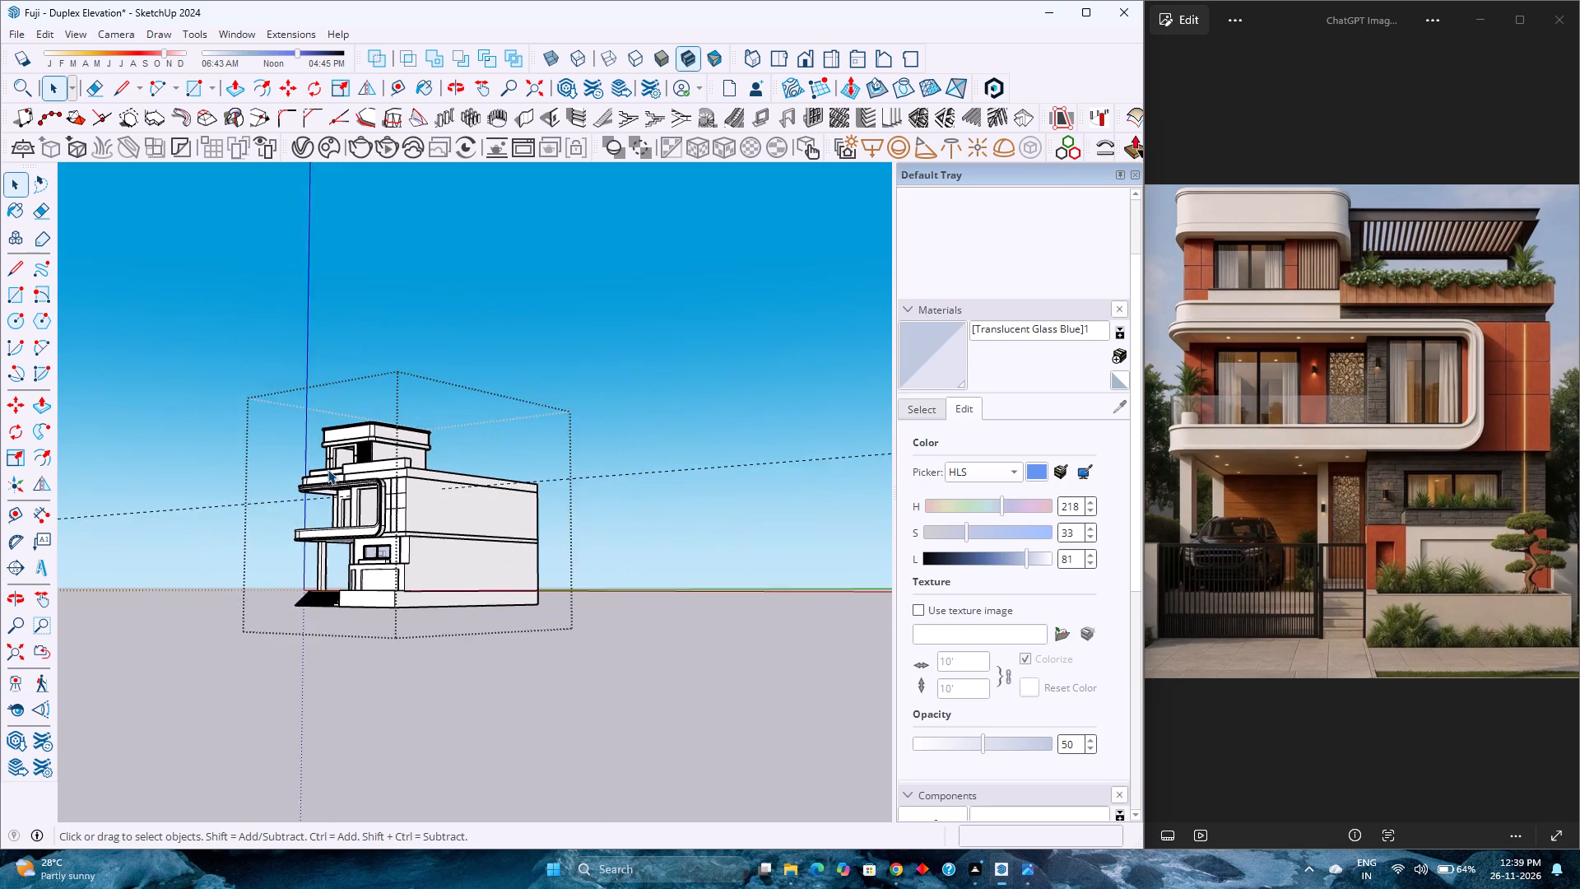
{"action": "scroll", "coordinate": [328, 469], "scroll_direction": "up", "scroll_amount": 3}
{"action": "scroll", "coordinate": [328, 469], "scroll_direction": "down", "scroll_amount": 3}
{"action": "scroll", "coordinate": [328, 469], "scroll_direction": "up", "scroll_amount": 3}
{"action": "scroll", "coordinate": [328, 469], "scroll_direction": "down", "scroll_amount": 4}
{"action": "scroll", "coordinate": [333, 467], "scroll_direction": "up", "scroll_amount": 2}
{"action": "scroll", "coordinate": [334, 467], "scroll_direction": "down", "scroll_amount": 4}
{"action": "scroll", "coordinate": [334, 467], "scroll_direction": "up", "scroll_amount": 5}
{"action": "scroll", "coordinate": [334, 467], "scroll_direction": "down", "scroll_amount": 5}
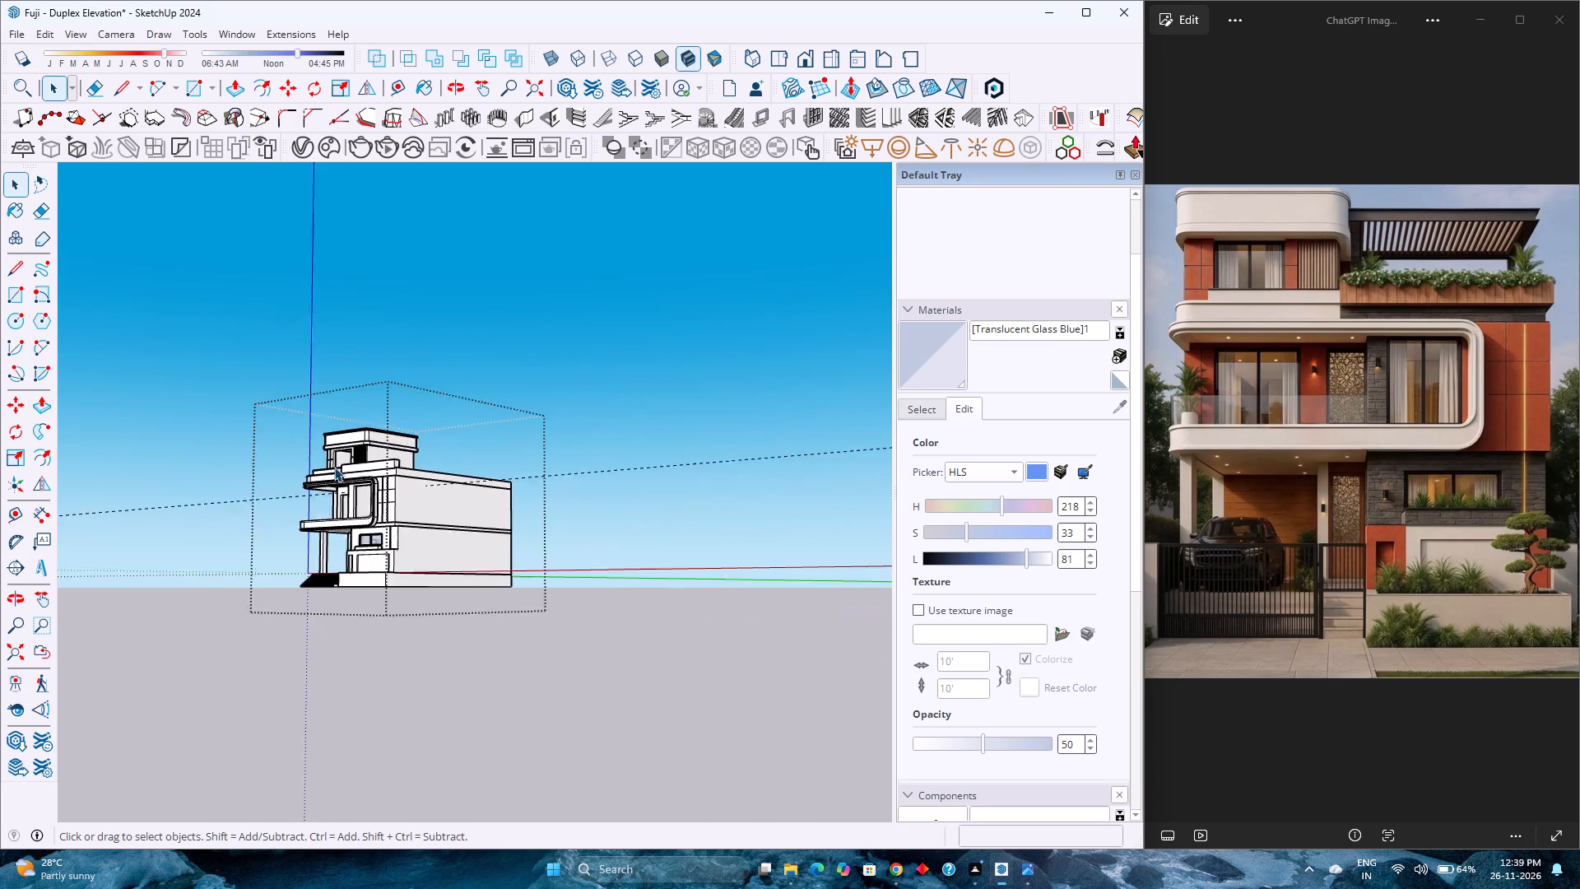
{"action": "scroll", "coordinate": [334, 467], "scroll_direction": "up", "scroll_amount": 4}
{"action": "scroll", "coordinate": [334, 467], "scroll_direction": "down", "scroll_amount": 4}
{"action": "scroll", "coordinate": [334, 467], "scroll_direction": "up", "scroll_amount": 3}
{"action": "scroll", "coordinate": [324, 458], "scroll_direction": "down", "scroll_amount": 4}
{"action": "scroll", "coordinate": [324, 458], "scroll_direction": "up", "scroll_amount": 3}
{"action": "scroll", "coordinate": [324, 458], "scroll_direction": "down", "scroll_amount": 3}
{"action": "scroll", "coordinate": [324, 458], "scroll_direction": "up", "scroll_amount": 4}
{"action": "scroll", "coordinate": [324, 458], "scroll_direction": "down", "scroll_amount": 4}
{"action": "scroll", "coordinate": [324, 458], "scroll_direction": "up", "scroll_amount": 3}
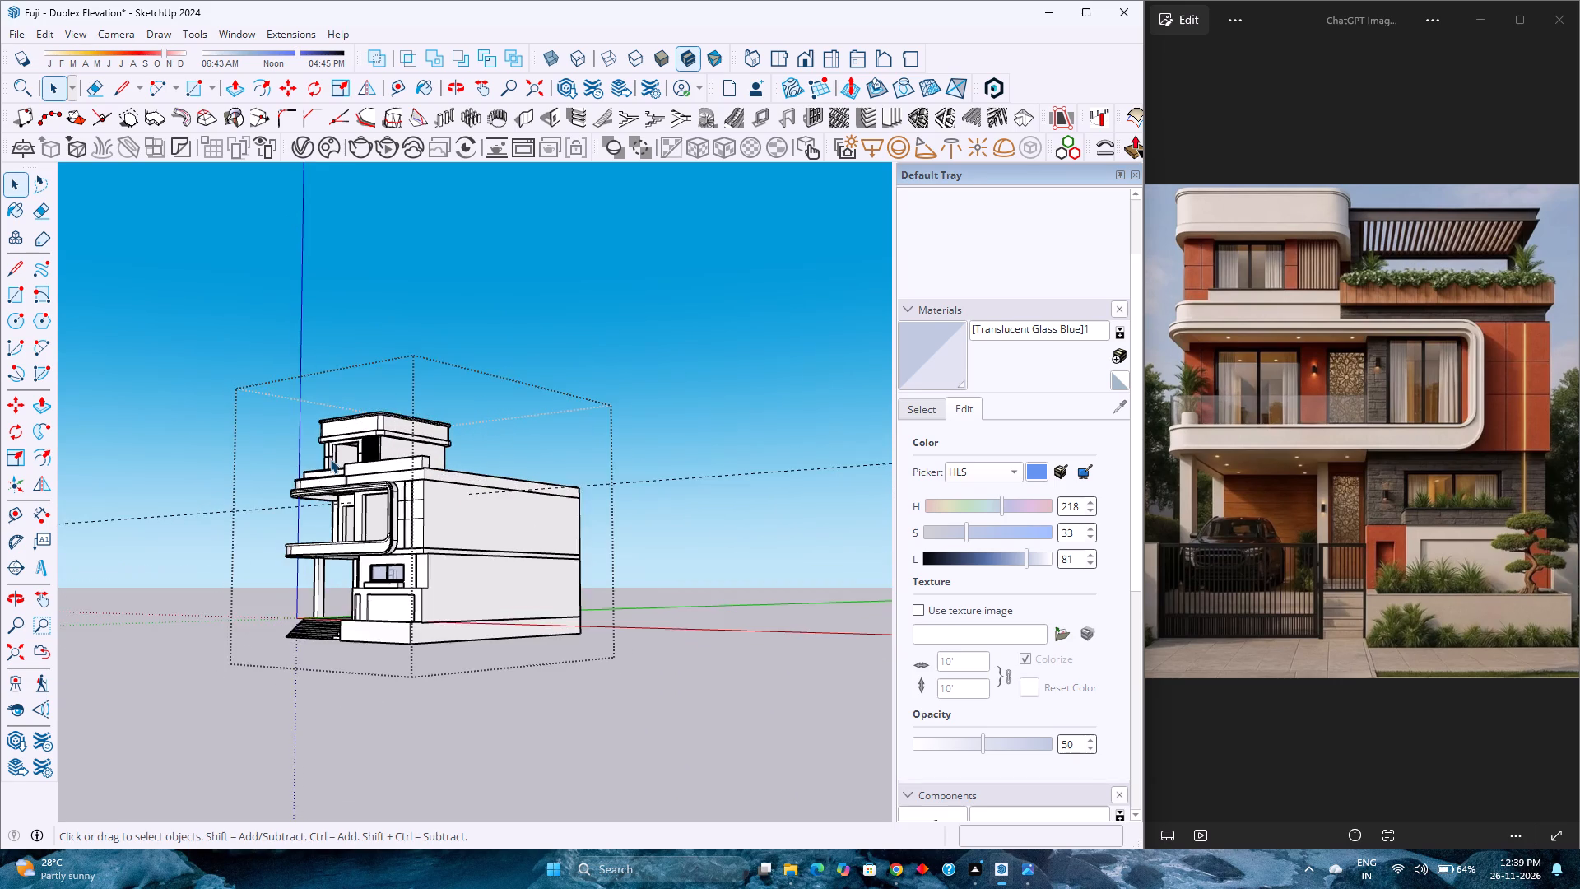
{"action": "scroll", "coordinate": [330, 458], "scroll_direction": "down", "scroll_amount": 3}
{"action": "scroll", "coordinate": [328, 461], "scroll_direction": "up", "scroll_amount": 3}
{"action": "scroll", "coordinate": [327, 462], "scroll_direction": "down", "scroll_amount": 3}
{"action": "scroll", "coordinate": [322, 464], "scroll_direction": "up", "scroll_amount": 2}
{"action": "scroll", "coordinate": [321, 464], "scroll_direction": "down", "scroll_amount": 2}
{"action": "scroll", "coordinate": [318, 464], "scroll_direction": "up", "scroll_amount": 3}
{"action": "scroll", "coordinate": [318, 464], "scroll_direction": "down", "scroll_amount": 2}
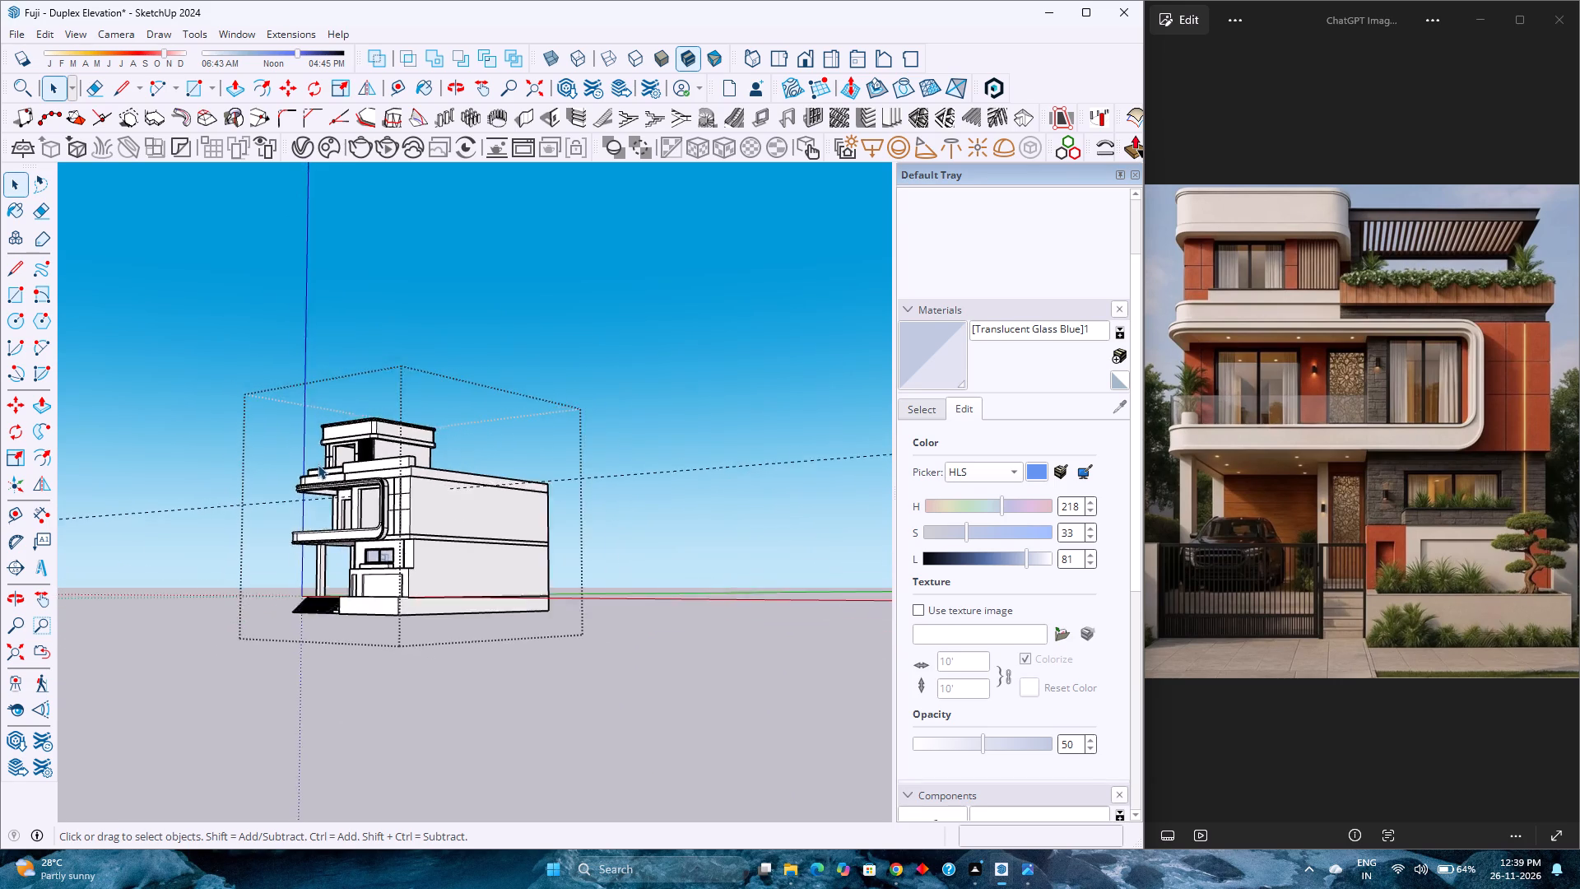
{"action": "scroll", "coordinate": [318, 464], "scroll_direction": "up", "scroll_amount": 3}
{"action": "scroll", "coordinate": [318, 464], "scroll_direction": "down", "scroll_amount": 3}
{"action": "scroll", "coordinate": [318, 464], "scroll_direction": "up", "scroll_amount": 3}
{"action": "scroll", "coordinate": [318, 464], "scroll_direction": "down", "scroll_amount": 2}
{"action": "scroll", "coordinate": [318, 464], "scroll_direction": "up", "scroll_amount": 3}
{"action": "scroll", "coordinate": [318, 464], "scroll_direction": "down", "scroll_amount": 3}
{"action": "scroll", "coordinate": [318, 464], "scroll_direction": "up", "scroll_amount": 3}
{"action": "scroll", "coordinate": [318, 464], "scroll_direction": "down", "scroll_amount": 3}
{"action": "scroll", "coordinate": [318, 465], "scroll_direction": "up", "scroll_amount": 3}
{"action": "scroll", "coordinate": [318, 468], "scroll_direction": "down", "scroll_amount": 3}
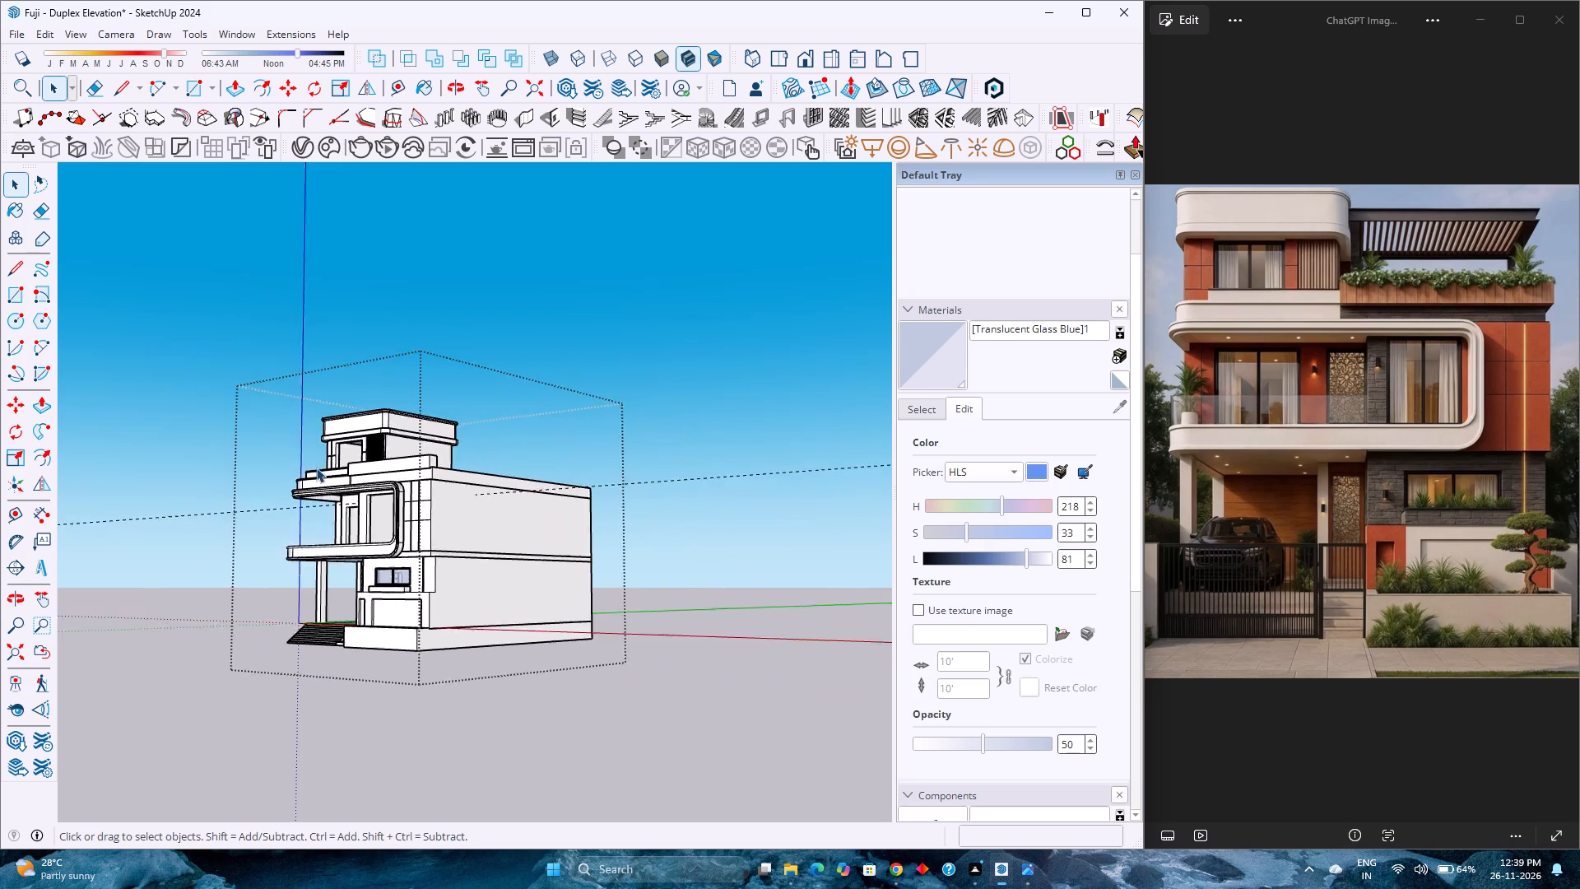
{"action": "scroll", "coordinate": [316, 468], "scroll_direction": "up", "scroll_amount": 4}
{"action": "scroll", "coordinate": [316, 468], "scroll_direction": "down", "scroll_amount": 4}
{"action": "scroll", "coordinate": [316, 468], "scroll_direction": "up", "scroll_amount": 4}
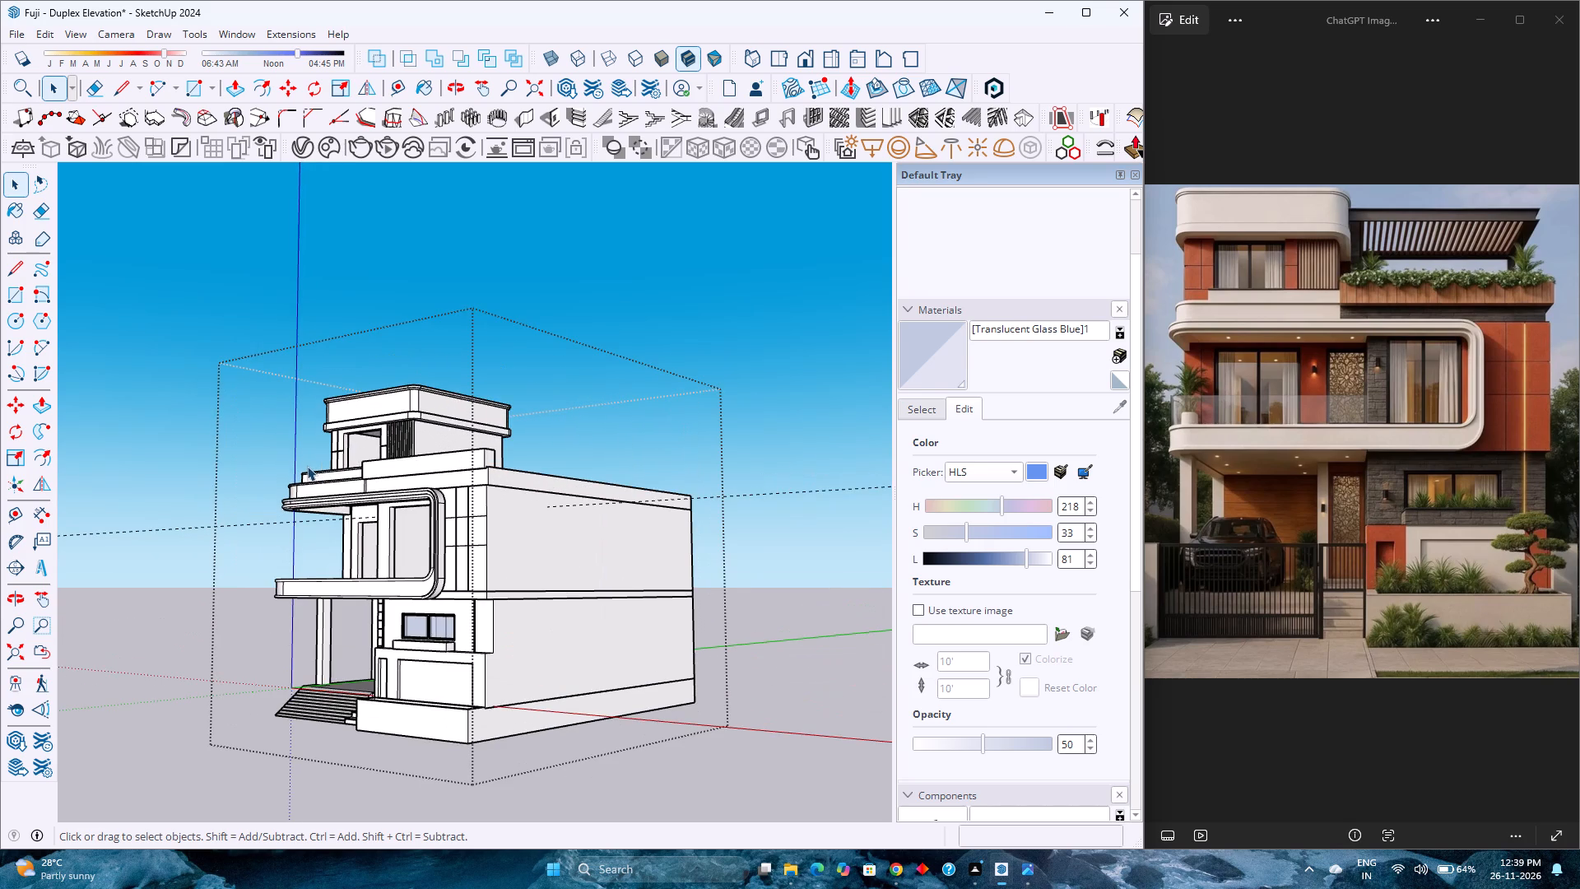
Set the standard front view fitted to the whole model.
{"action": "left_click", "coordinate": [792, 60]}
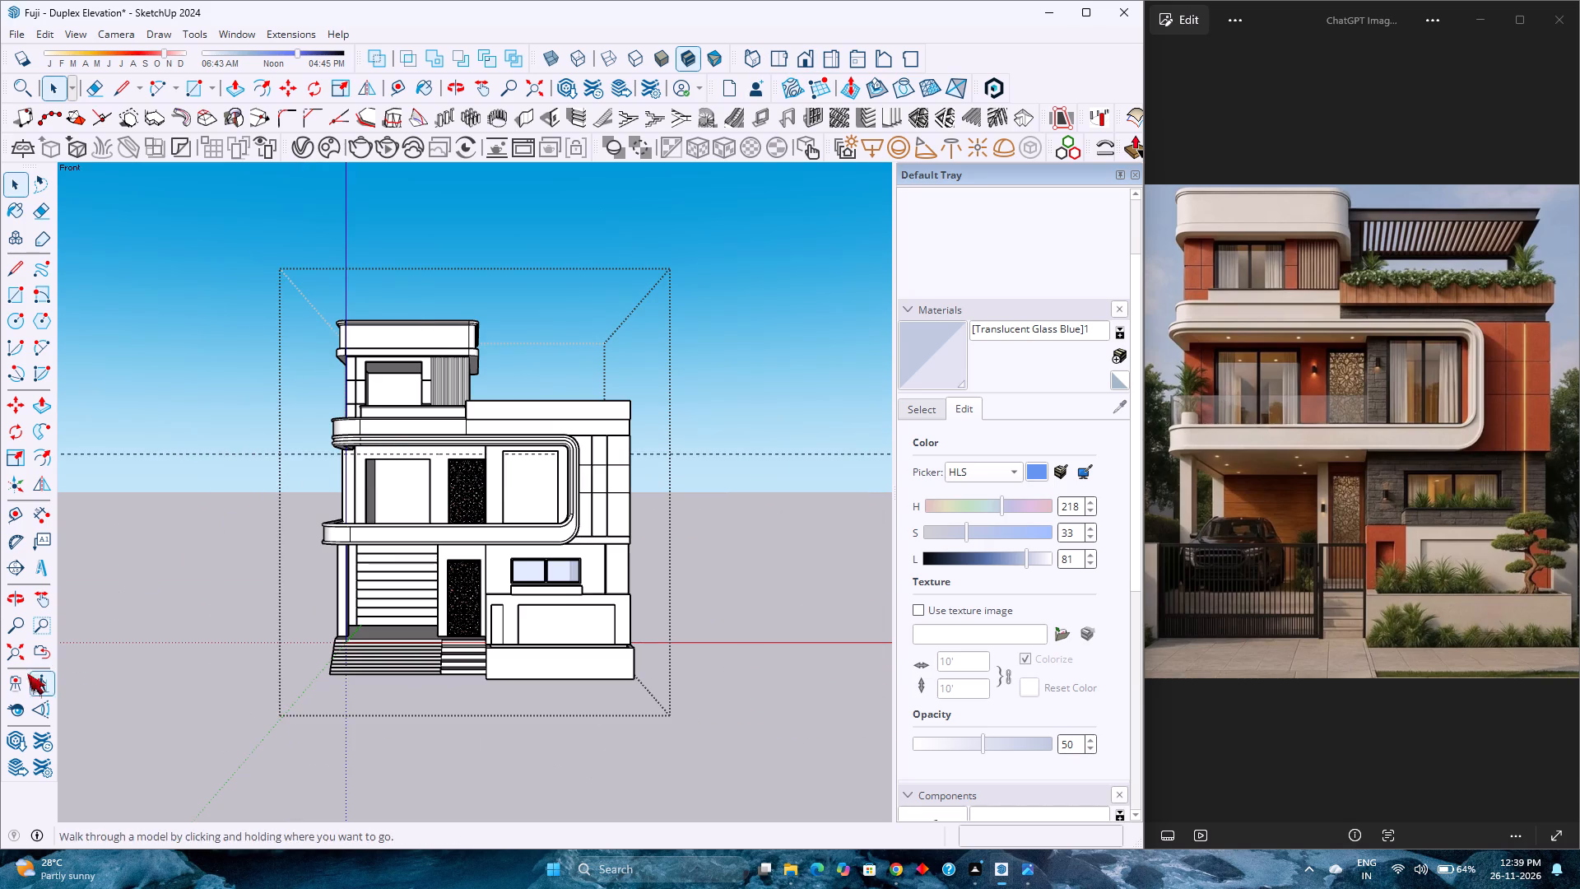
{"action": "left_click", "coordinate": [16, 654]}
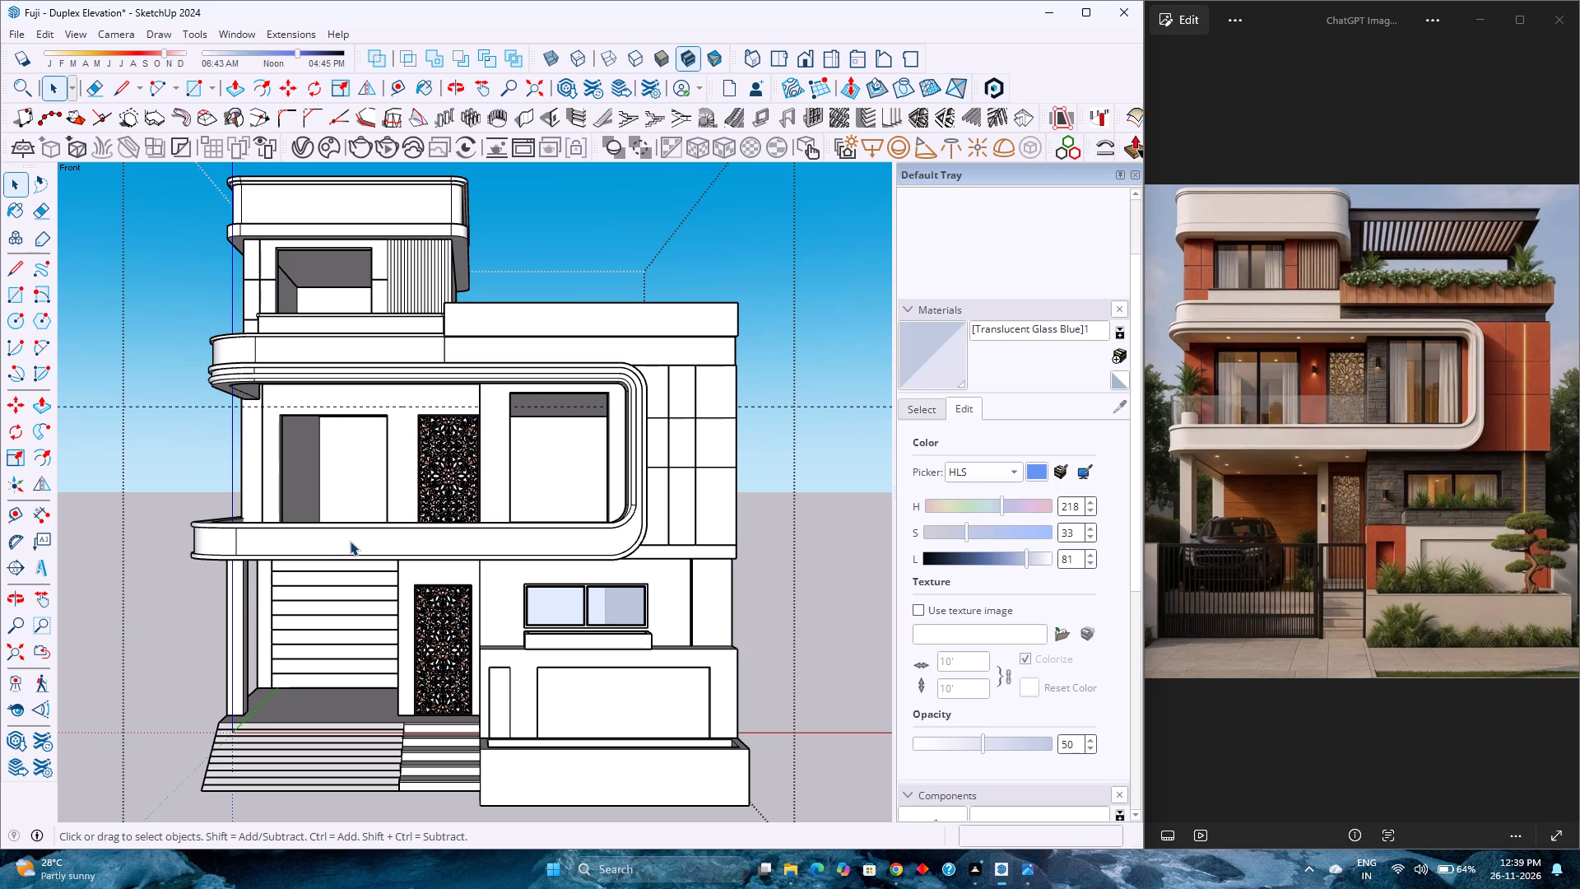
{"action": "scroll", "coordinate": [351, 540], "scroll_direction": "down", "scroll_amount": 3}
{"action": "scroll", "coordinate": [351, 540], "scroll_direction": "up", "scroll_amount": 1}
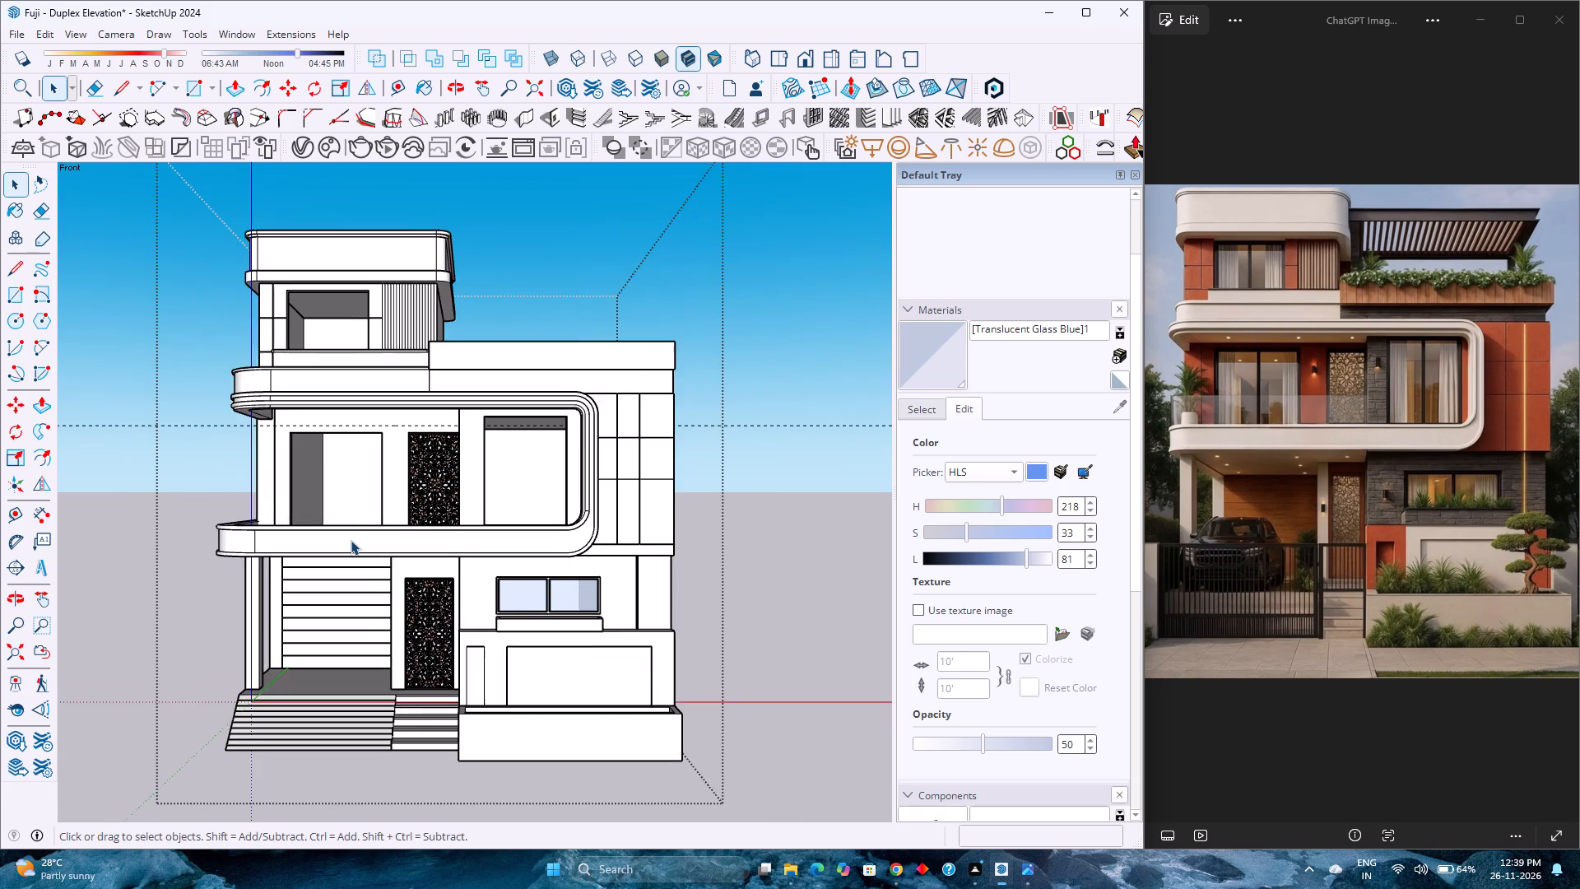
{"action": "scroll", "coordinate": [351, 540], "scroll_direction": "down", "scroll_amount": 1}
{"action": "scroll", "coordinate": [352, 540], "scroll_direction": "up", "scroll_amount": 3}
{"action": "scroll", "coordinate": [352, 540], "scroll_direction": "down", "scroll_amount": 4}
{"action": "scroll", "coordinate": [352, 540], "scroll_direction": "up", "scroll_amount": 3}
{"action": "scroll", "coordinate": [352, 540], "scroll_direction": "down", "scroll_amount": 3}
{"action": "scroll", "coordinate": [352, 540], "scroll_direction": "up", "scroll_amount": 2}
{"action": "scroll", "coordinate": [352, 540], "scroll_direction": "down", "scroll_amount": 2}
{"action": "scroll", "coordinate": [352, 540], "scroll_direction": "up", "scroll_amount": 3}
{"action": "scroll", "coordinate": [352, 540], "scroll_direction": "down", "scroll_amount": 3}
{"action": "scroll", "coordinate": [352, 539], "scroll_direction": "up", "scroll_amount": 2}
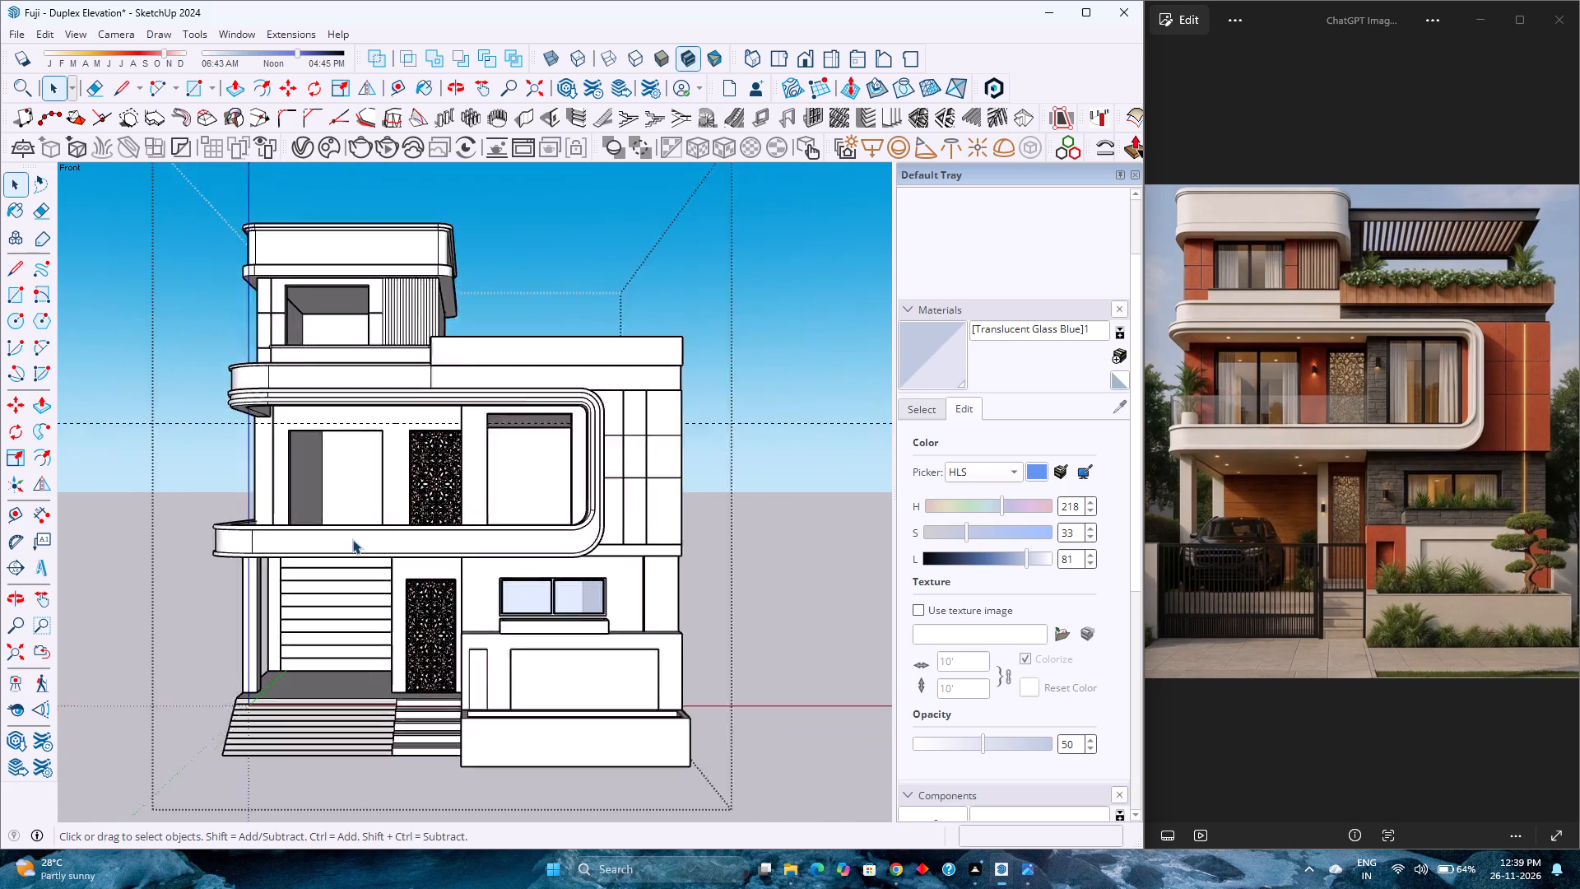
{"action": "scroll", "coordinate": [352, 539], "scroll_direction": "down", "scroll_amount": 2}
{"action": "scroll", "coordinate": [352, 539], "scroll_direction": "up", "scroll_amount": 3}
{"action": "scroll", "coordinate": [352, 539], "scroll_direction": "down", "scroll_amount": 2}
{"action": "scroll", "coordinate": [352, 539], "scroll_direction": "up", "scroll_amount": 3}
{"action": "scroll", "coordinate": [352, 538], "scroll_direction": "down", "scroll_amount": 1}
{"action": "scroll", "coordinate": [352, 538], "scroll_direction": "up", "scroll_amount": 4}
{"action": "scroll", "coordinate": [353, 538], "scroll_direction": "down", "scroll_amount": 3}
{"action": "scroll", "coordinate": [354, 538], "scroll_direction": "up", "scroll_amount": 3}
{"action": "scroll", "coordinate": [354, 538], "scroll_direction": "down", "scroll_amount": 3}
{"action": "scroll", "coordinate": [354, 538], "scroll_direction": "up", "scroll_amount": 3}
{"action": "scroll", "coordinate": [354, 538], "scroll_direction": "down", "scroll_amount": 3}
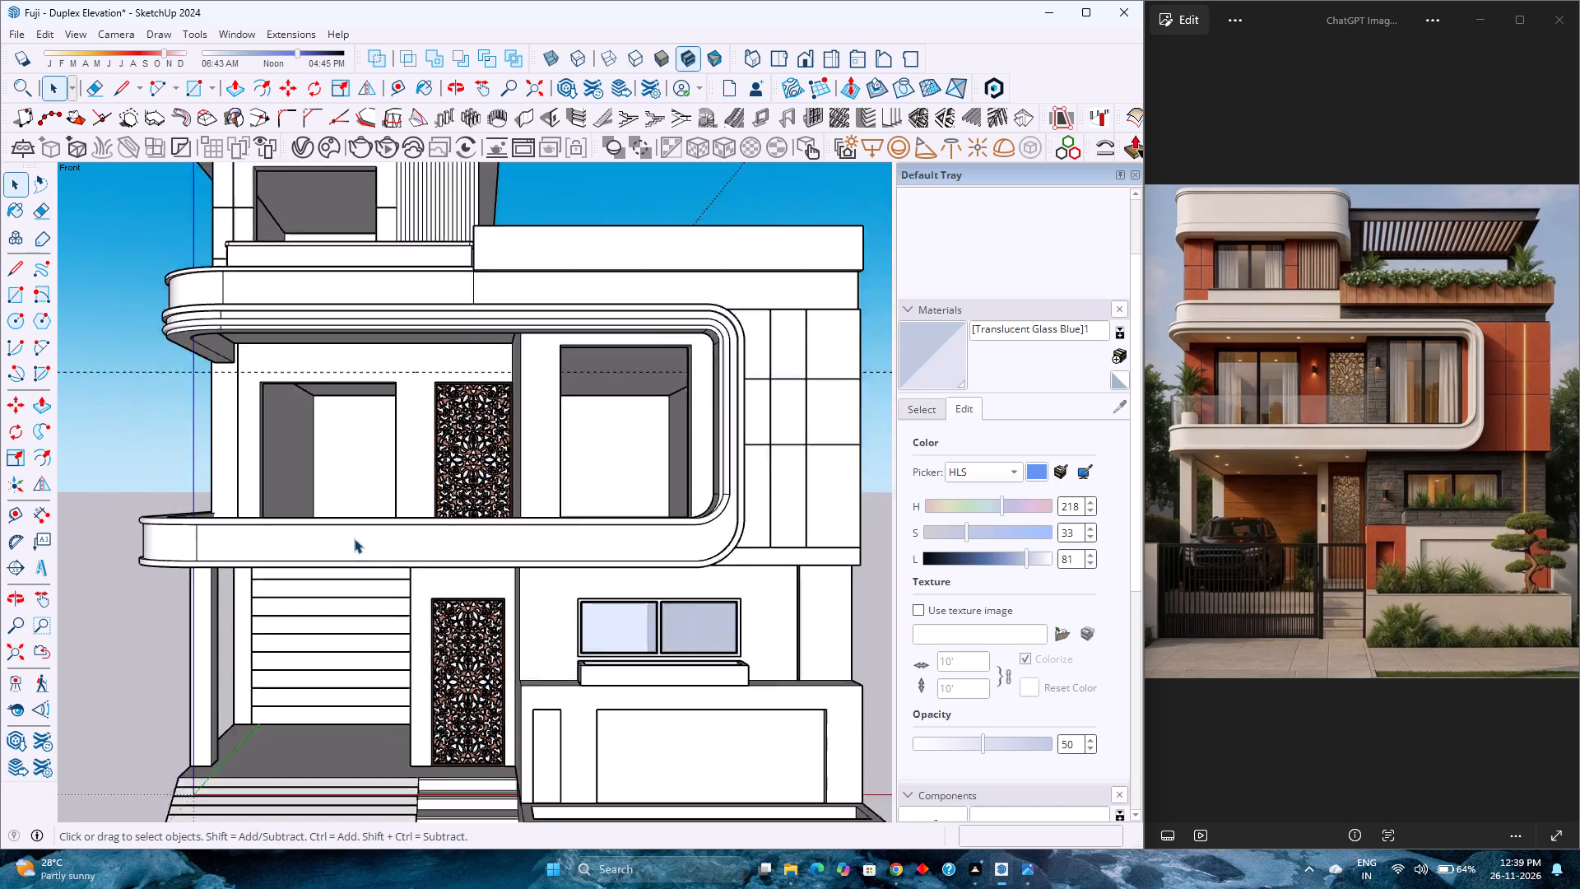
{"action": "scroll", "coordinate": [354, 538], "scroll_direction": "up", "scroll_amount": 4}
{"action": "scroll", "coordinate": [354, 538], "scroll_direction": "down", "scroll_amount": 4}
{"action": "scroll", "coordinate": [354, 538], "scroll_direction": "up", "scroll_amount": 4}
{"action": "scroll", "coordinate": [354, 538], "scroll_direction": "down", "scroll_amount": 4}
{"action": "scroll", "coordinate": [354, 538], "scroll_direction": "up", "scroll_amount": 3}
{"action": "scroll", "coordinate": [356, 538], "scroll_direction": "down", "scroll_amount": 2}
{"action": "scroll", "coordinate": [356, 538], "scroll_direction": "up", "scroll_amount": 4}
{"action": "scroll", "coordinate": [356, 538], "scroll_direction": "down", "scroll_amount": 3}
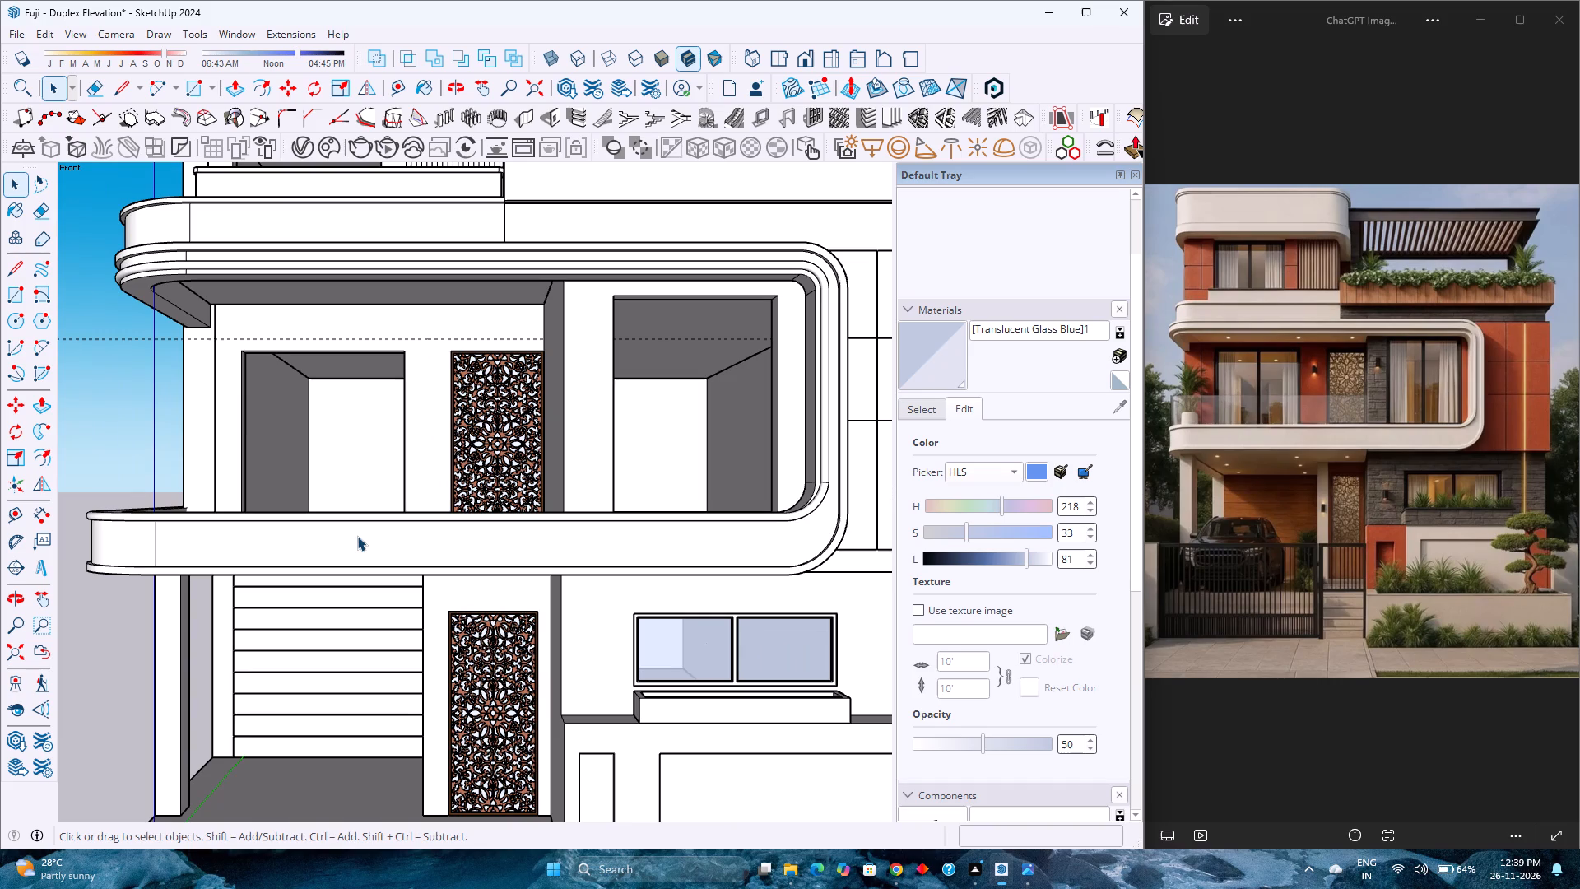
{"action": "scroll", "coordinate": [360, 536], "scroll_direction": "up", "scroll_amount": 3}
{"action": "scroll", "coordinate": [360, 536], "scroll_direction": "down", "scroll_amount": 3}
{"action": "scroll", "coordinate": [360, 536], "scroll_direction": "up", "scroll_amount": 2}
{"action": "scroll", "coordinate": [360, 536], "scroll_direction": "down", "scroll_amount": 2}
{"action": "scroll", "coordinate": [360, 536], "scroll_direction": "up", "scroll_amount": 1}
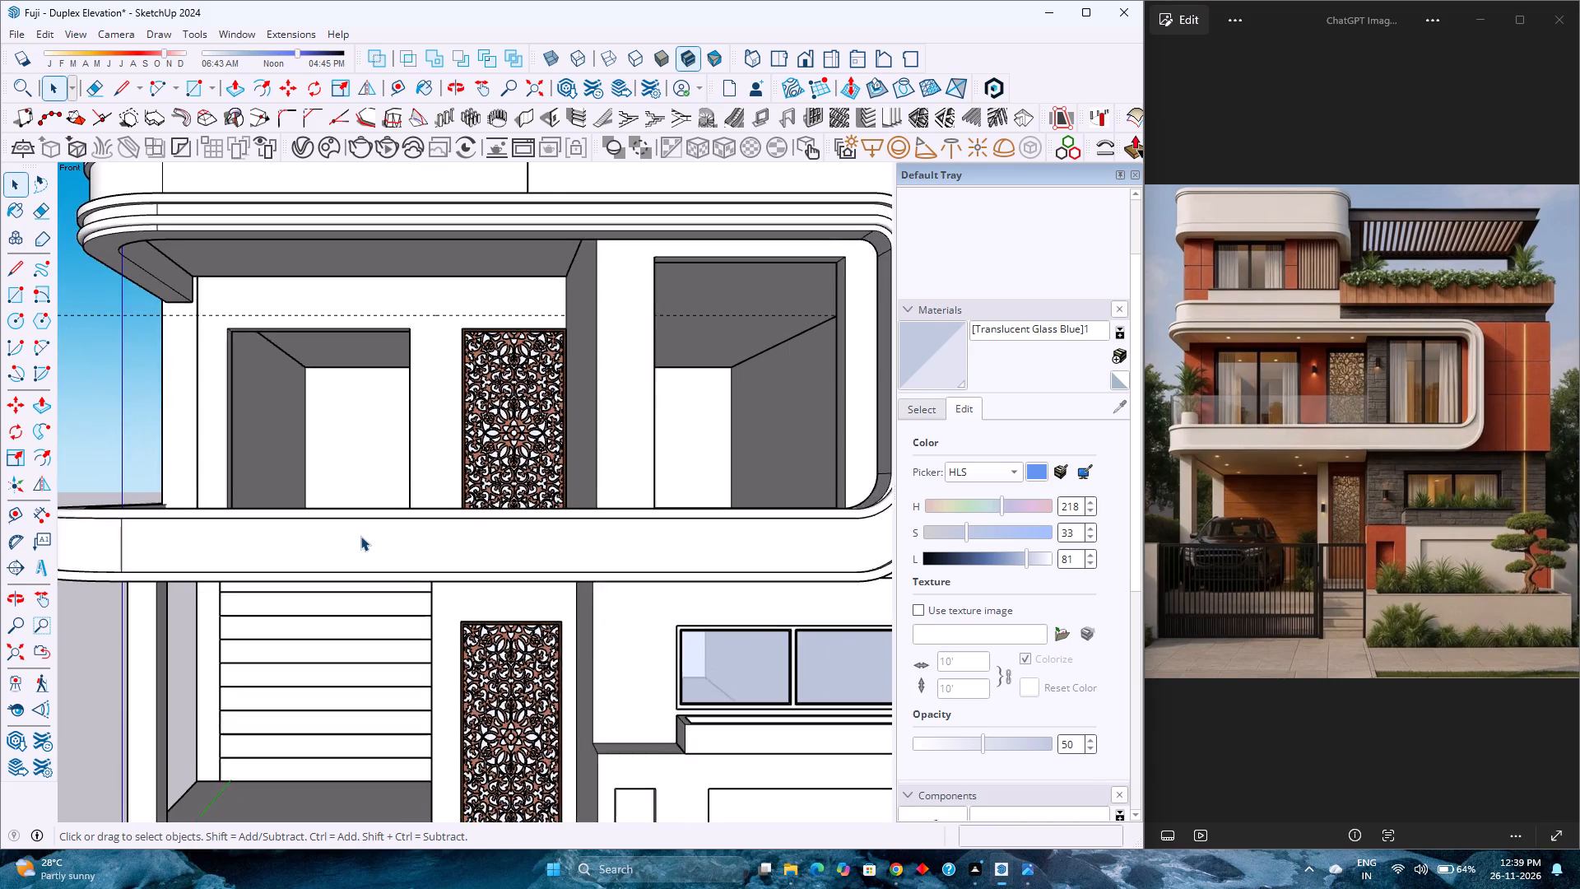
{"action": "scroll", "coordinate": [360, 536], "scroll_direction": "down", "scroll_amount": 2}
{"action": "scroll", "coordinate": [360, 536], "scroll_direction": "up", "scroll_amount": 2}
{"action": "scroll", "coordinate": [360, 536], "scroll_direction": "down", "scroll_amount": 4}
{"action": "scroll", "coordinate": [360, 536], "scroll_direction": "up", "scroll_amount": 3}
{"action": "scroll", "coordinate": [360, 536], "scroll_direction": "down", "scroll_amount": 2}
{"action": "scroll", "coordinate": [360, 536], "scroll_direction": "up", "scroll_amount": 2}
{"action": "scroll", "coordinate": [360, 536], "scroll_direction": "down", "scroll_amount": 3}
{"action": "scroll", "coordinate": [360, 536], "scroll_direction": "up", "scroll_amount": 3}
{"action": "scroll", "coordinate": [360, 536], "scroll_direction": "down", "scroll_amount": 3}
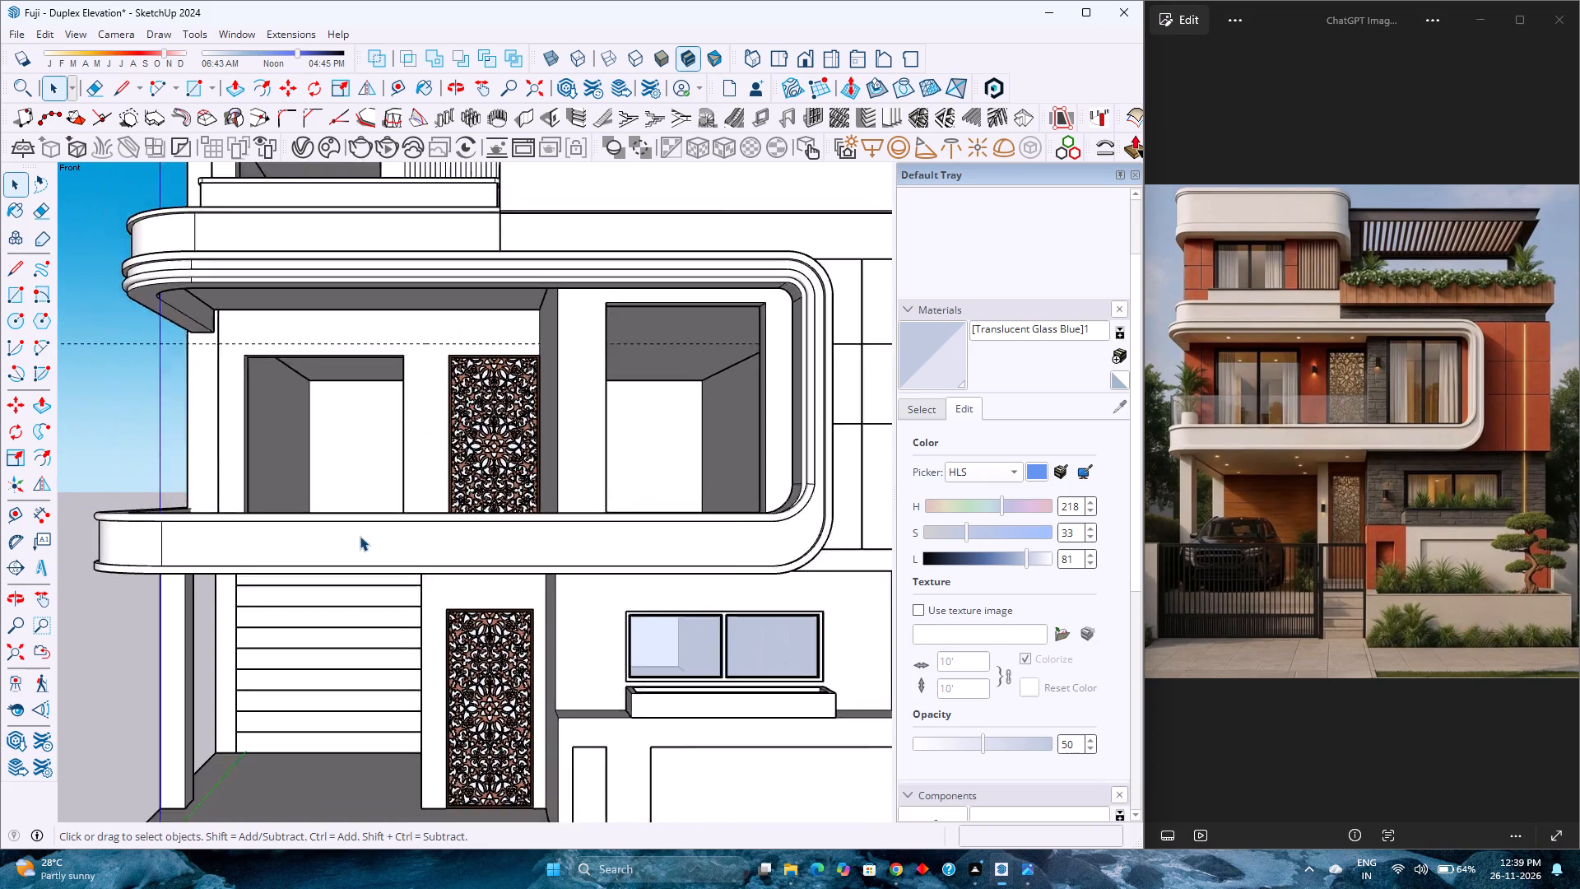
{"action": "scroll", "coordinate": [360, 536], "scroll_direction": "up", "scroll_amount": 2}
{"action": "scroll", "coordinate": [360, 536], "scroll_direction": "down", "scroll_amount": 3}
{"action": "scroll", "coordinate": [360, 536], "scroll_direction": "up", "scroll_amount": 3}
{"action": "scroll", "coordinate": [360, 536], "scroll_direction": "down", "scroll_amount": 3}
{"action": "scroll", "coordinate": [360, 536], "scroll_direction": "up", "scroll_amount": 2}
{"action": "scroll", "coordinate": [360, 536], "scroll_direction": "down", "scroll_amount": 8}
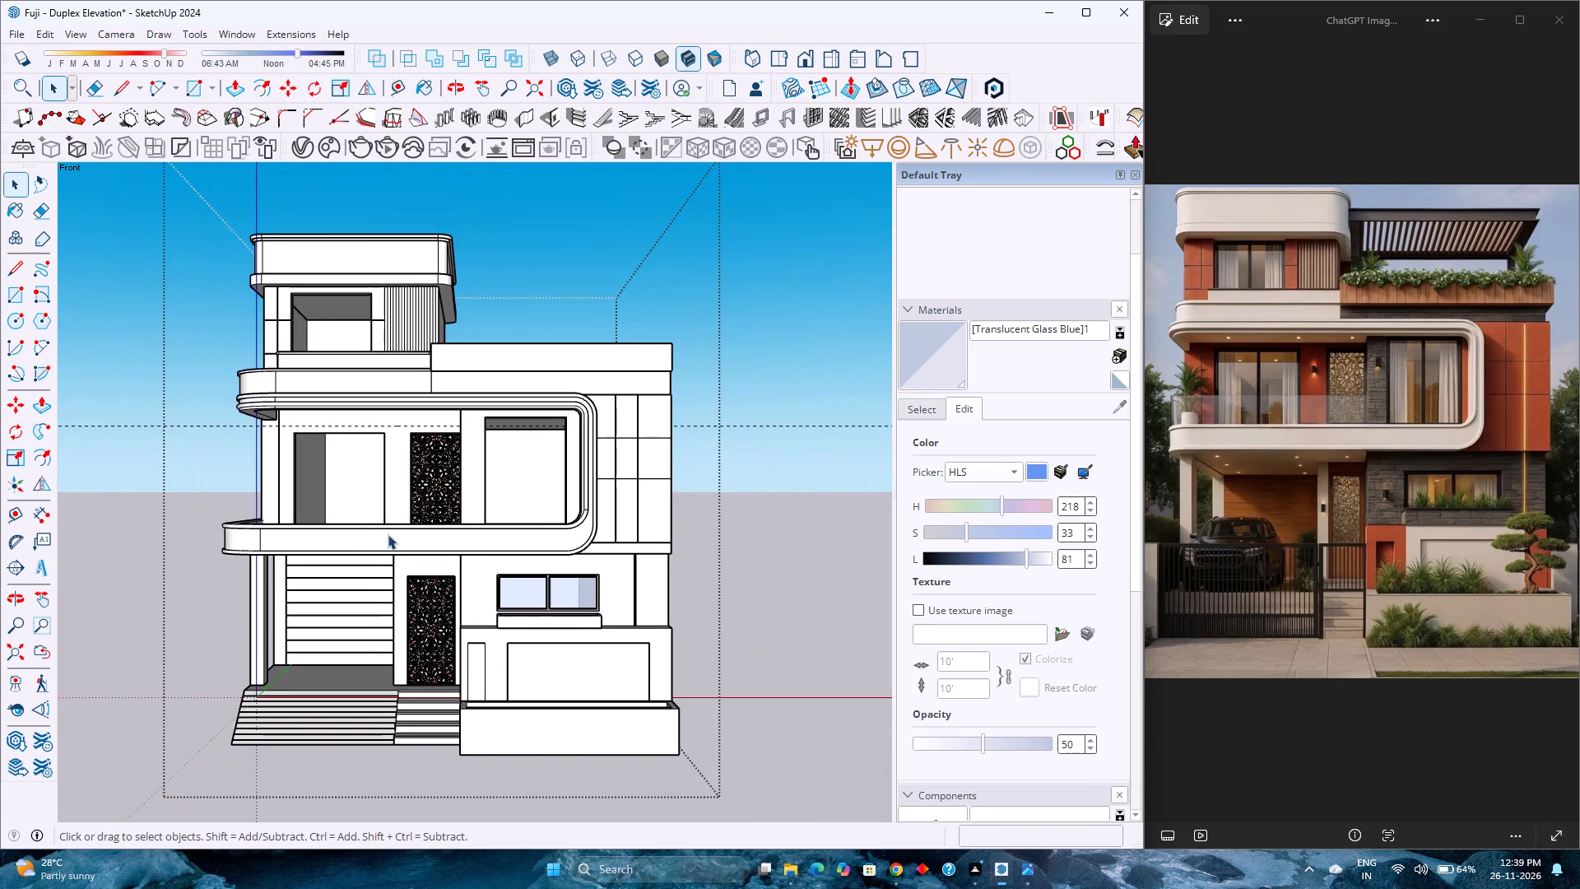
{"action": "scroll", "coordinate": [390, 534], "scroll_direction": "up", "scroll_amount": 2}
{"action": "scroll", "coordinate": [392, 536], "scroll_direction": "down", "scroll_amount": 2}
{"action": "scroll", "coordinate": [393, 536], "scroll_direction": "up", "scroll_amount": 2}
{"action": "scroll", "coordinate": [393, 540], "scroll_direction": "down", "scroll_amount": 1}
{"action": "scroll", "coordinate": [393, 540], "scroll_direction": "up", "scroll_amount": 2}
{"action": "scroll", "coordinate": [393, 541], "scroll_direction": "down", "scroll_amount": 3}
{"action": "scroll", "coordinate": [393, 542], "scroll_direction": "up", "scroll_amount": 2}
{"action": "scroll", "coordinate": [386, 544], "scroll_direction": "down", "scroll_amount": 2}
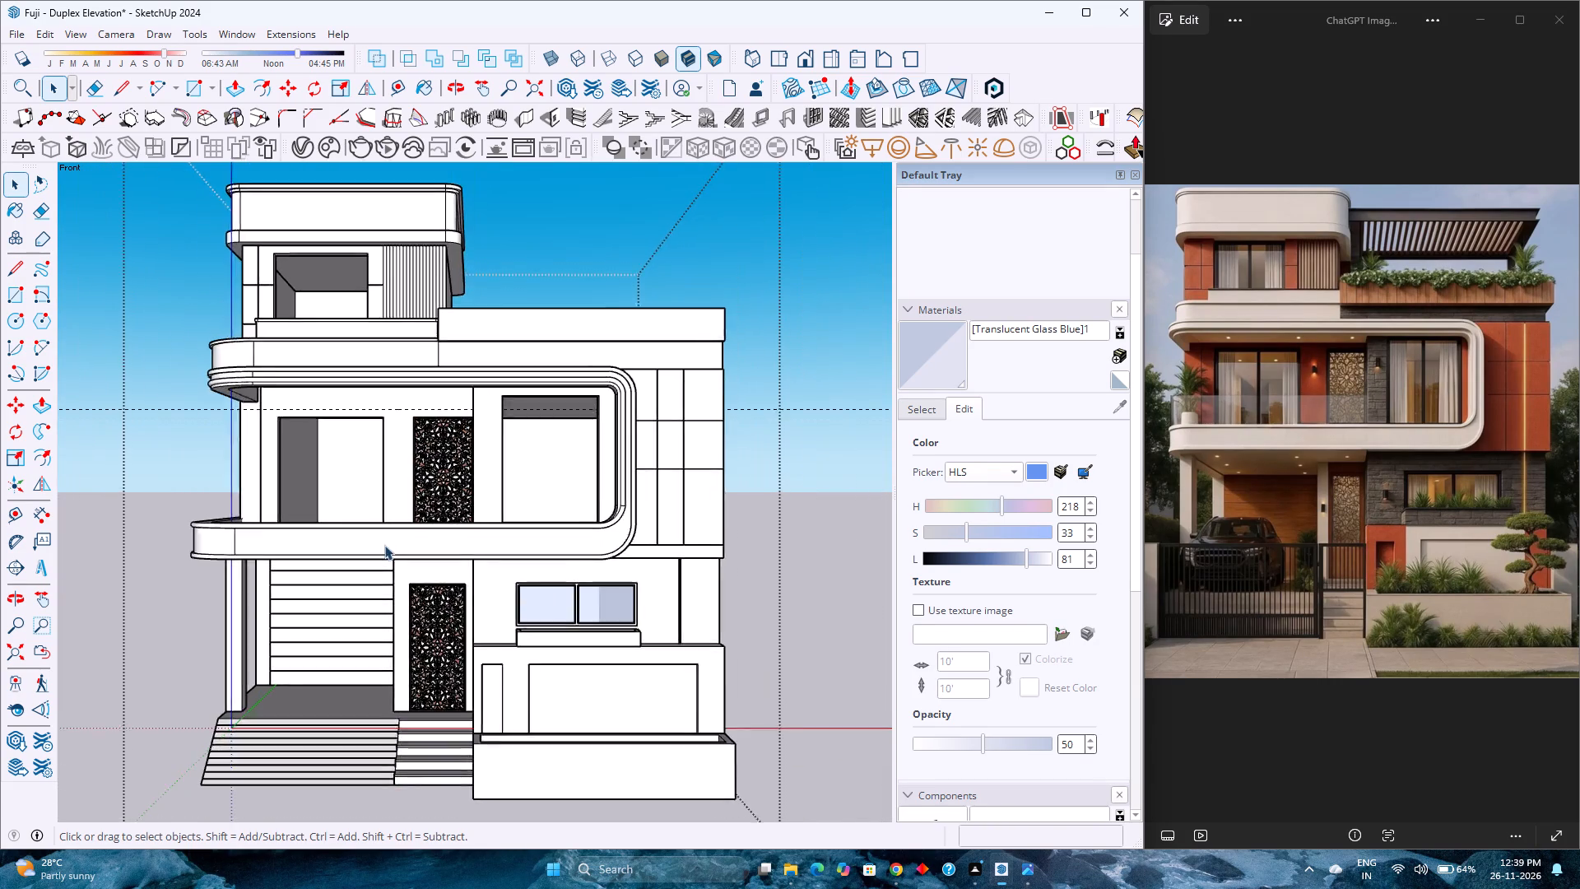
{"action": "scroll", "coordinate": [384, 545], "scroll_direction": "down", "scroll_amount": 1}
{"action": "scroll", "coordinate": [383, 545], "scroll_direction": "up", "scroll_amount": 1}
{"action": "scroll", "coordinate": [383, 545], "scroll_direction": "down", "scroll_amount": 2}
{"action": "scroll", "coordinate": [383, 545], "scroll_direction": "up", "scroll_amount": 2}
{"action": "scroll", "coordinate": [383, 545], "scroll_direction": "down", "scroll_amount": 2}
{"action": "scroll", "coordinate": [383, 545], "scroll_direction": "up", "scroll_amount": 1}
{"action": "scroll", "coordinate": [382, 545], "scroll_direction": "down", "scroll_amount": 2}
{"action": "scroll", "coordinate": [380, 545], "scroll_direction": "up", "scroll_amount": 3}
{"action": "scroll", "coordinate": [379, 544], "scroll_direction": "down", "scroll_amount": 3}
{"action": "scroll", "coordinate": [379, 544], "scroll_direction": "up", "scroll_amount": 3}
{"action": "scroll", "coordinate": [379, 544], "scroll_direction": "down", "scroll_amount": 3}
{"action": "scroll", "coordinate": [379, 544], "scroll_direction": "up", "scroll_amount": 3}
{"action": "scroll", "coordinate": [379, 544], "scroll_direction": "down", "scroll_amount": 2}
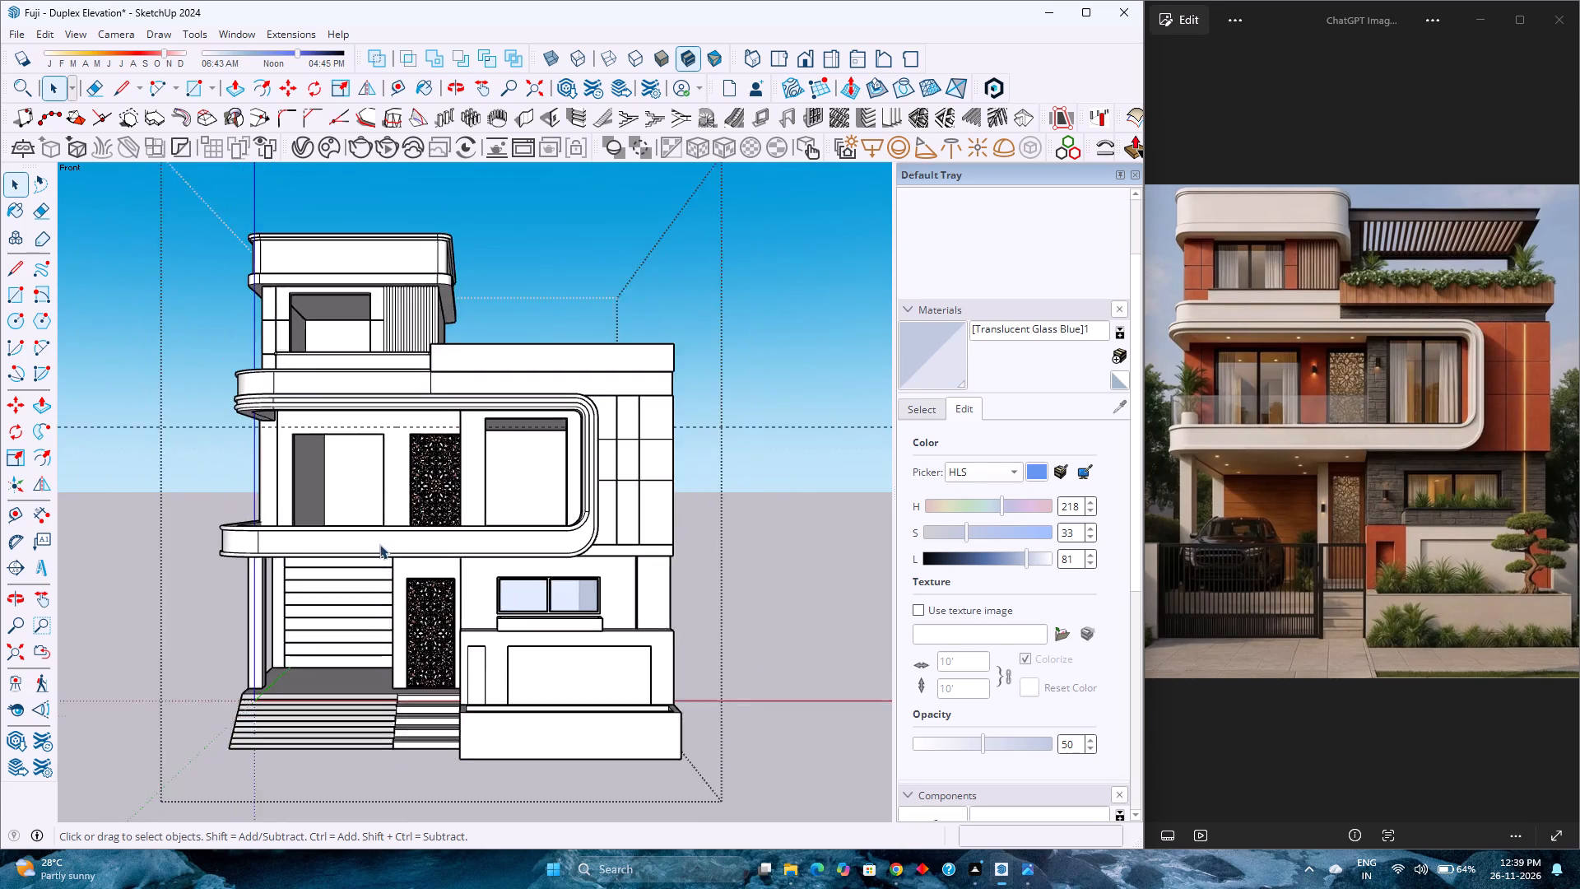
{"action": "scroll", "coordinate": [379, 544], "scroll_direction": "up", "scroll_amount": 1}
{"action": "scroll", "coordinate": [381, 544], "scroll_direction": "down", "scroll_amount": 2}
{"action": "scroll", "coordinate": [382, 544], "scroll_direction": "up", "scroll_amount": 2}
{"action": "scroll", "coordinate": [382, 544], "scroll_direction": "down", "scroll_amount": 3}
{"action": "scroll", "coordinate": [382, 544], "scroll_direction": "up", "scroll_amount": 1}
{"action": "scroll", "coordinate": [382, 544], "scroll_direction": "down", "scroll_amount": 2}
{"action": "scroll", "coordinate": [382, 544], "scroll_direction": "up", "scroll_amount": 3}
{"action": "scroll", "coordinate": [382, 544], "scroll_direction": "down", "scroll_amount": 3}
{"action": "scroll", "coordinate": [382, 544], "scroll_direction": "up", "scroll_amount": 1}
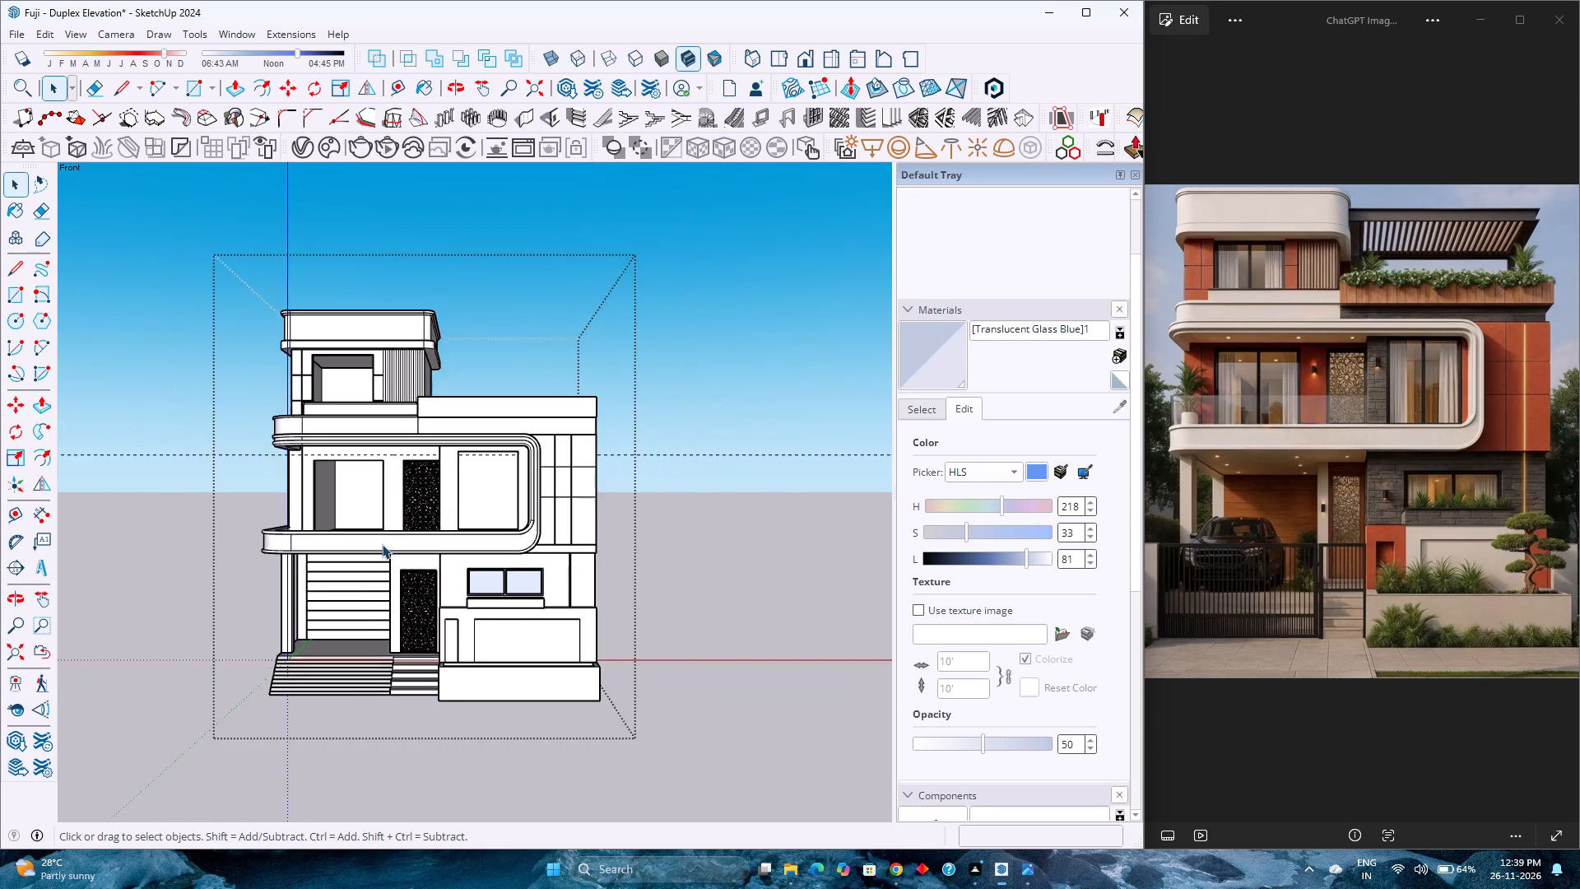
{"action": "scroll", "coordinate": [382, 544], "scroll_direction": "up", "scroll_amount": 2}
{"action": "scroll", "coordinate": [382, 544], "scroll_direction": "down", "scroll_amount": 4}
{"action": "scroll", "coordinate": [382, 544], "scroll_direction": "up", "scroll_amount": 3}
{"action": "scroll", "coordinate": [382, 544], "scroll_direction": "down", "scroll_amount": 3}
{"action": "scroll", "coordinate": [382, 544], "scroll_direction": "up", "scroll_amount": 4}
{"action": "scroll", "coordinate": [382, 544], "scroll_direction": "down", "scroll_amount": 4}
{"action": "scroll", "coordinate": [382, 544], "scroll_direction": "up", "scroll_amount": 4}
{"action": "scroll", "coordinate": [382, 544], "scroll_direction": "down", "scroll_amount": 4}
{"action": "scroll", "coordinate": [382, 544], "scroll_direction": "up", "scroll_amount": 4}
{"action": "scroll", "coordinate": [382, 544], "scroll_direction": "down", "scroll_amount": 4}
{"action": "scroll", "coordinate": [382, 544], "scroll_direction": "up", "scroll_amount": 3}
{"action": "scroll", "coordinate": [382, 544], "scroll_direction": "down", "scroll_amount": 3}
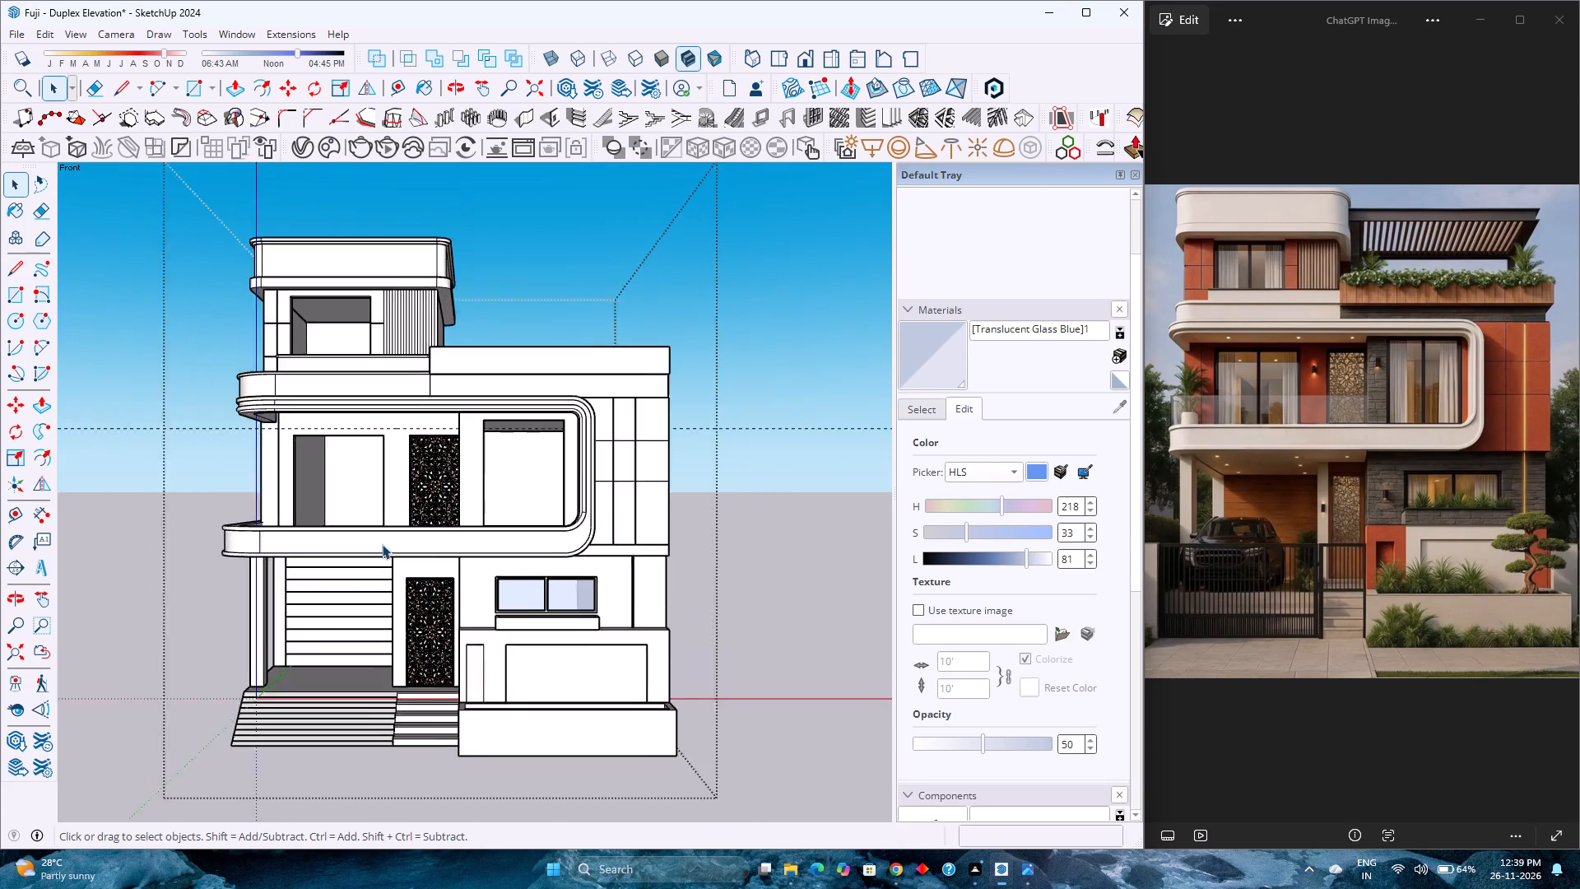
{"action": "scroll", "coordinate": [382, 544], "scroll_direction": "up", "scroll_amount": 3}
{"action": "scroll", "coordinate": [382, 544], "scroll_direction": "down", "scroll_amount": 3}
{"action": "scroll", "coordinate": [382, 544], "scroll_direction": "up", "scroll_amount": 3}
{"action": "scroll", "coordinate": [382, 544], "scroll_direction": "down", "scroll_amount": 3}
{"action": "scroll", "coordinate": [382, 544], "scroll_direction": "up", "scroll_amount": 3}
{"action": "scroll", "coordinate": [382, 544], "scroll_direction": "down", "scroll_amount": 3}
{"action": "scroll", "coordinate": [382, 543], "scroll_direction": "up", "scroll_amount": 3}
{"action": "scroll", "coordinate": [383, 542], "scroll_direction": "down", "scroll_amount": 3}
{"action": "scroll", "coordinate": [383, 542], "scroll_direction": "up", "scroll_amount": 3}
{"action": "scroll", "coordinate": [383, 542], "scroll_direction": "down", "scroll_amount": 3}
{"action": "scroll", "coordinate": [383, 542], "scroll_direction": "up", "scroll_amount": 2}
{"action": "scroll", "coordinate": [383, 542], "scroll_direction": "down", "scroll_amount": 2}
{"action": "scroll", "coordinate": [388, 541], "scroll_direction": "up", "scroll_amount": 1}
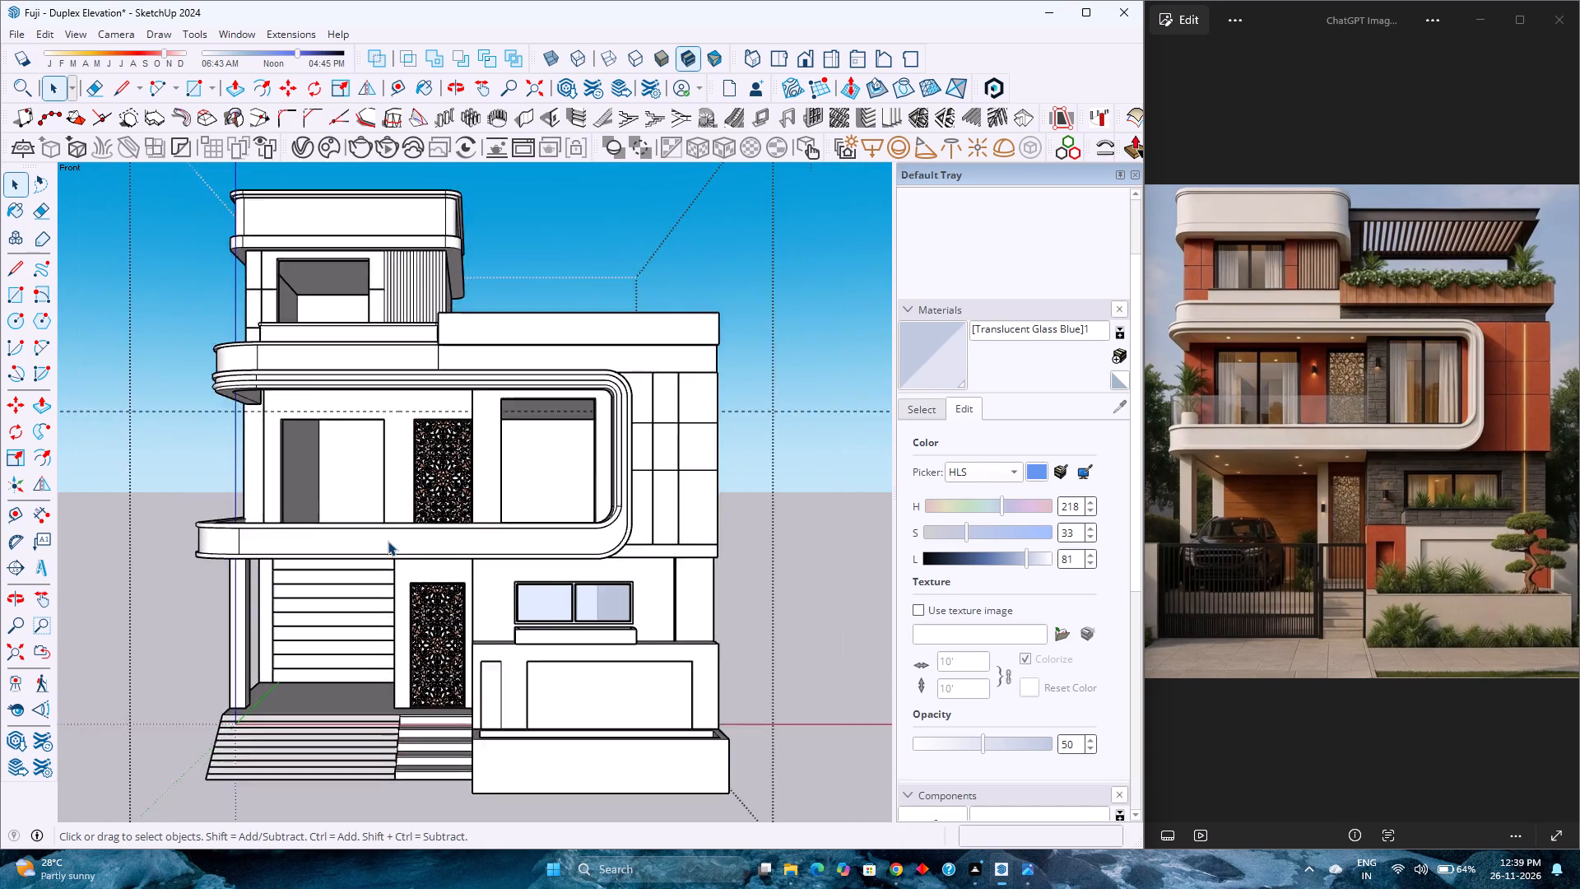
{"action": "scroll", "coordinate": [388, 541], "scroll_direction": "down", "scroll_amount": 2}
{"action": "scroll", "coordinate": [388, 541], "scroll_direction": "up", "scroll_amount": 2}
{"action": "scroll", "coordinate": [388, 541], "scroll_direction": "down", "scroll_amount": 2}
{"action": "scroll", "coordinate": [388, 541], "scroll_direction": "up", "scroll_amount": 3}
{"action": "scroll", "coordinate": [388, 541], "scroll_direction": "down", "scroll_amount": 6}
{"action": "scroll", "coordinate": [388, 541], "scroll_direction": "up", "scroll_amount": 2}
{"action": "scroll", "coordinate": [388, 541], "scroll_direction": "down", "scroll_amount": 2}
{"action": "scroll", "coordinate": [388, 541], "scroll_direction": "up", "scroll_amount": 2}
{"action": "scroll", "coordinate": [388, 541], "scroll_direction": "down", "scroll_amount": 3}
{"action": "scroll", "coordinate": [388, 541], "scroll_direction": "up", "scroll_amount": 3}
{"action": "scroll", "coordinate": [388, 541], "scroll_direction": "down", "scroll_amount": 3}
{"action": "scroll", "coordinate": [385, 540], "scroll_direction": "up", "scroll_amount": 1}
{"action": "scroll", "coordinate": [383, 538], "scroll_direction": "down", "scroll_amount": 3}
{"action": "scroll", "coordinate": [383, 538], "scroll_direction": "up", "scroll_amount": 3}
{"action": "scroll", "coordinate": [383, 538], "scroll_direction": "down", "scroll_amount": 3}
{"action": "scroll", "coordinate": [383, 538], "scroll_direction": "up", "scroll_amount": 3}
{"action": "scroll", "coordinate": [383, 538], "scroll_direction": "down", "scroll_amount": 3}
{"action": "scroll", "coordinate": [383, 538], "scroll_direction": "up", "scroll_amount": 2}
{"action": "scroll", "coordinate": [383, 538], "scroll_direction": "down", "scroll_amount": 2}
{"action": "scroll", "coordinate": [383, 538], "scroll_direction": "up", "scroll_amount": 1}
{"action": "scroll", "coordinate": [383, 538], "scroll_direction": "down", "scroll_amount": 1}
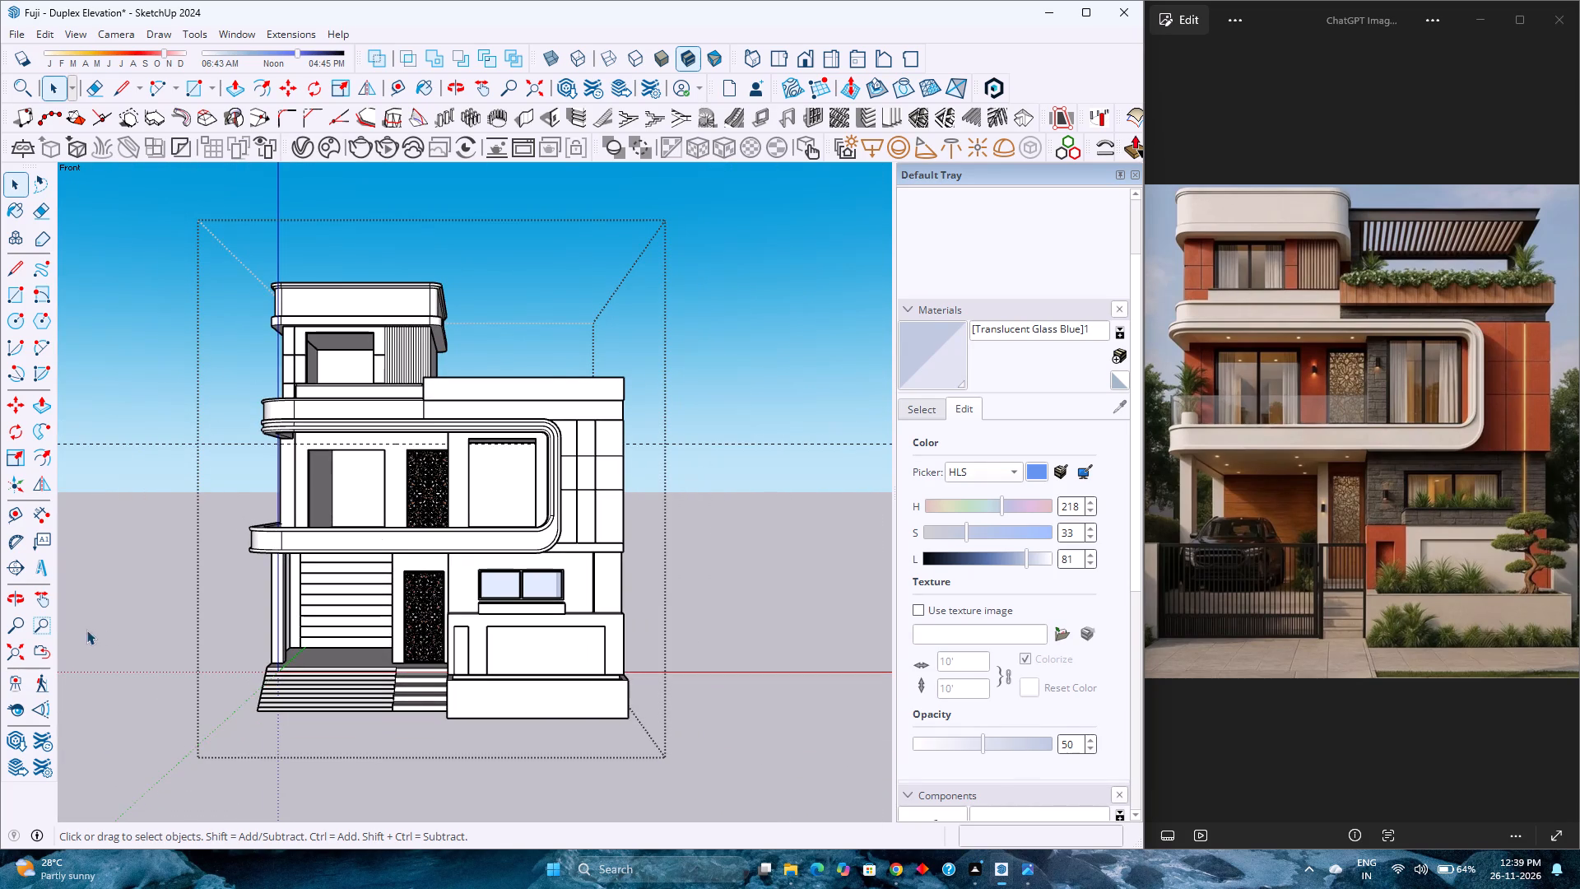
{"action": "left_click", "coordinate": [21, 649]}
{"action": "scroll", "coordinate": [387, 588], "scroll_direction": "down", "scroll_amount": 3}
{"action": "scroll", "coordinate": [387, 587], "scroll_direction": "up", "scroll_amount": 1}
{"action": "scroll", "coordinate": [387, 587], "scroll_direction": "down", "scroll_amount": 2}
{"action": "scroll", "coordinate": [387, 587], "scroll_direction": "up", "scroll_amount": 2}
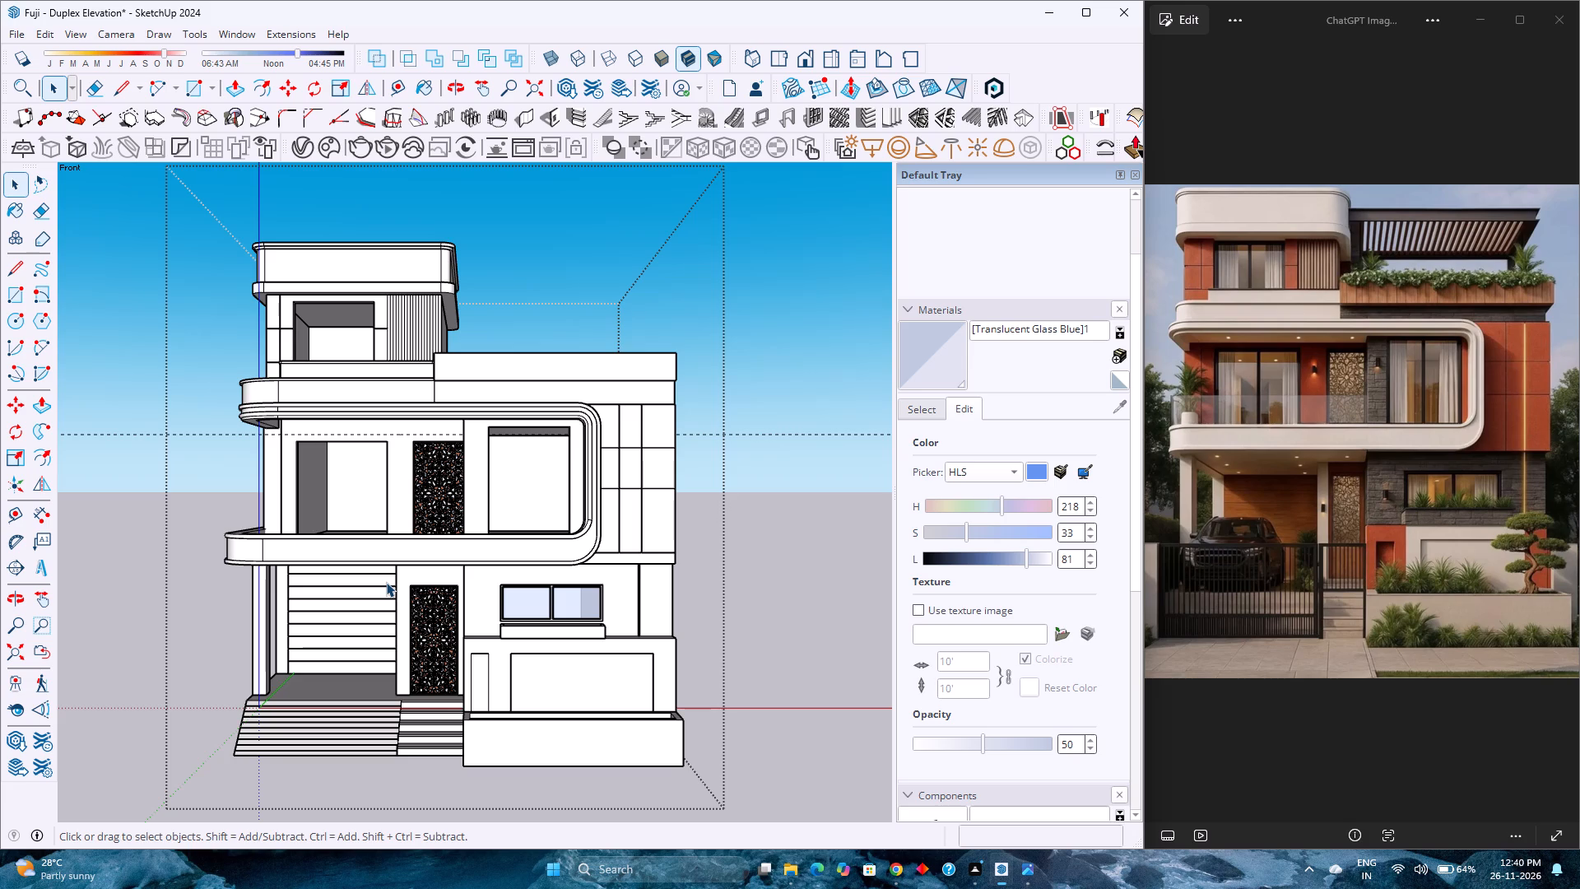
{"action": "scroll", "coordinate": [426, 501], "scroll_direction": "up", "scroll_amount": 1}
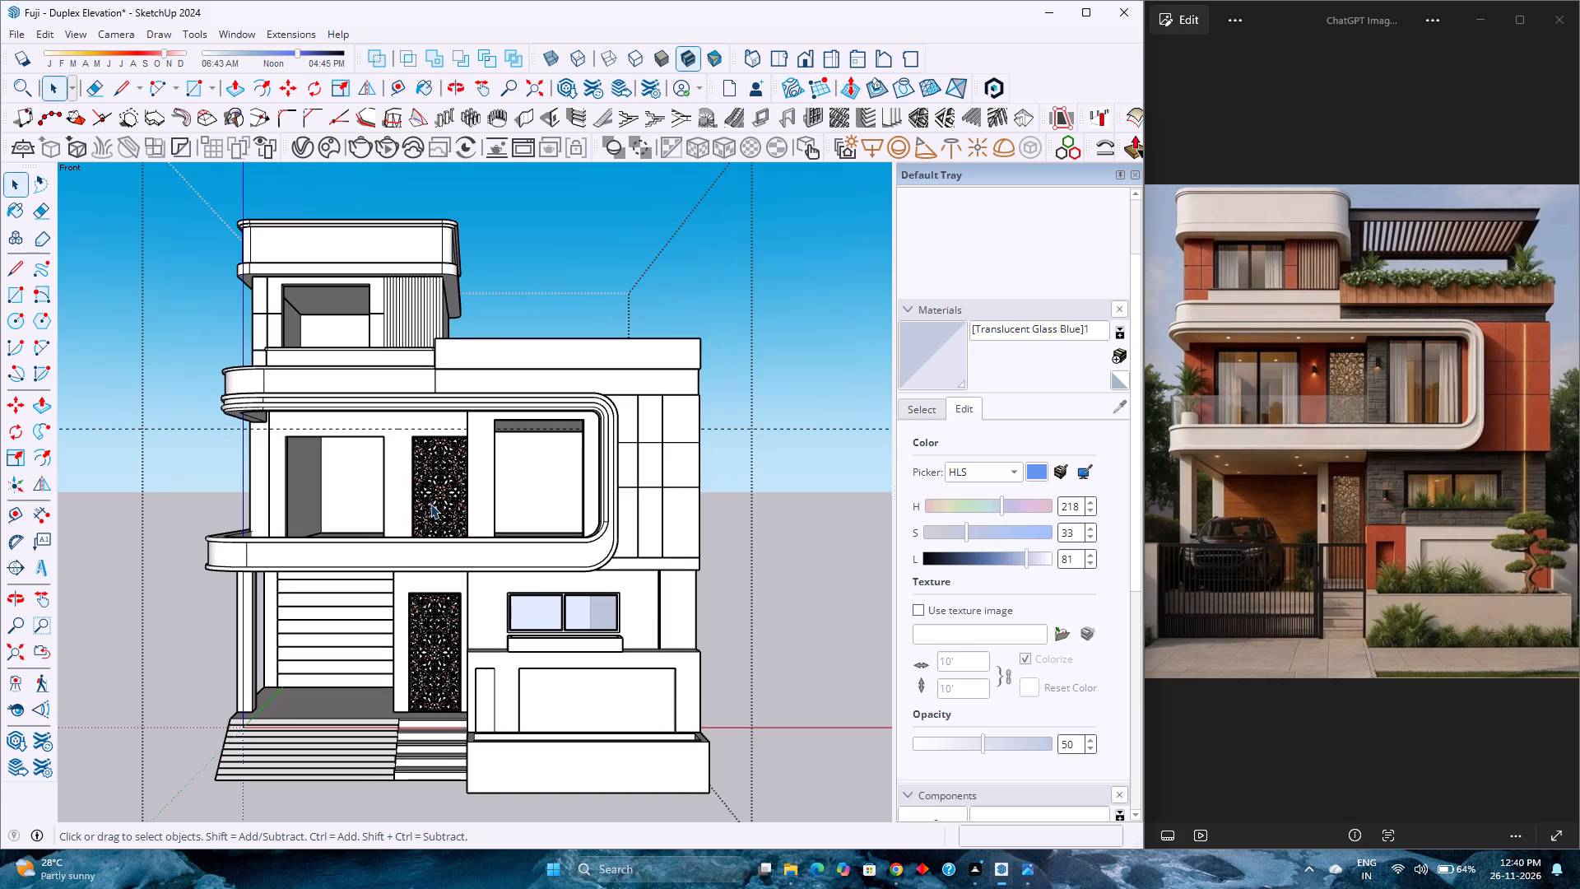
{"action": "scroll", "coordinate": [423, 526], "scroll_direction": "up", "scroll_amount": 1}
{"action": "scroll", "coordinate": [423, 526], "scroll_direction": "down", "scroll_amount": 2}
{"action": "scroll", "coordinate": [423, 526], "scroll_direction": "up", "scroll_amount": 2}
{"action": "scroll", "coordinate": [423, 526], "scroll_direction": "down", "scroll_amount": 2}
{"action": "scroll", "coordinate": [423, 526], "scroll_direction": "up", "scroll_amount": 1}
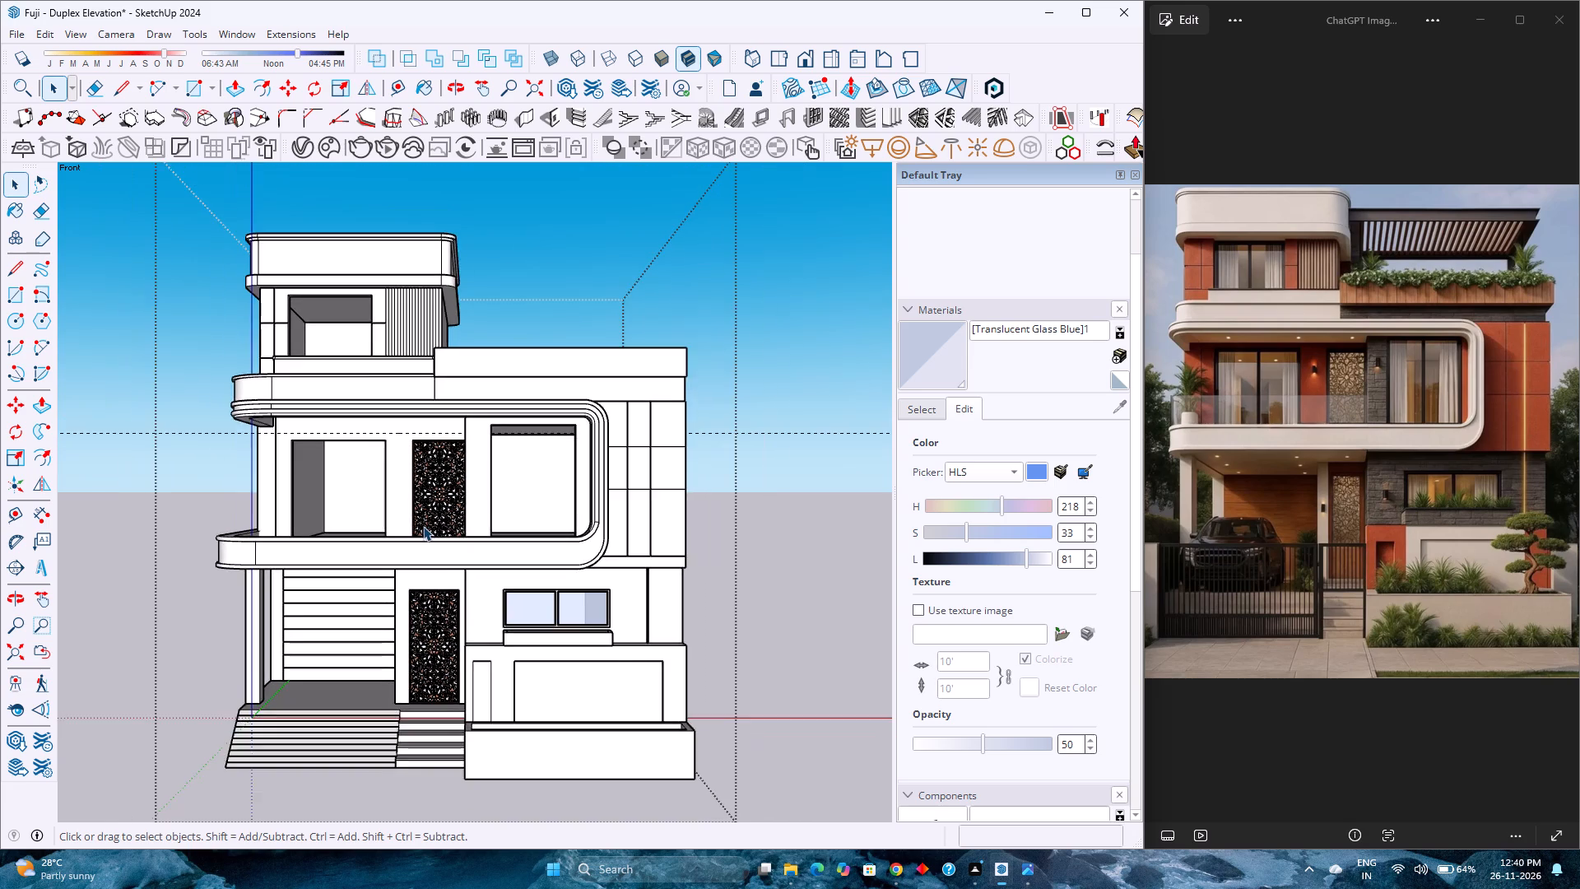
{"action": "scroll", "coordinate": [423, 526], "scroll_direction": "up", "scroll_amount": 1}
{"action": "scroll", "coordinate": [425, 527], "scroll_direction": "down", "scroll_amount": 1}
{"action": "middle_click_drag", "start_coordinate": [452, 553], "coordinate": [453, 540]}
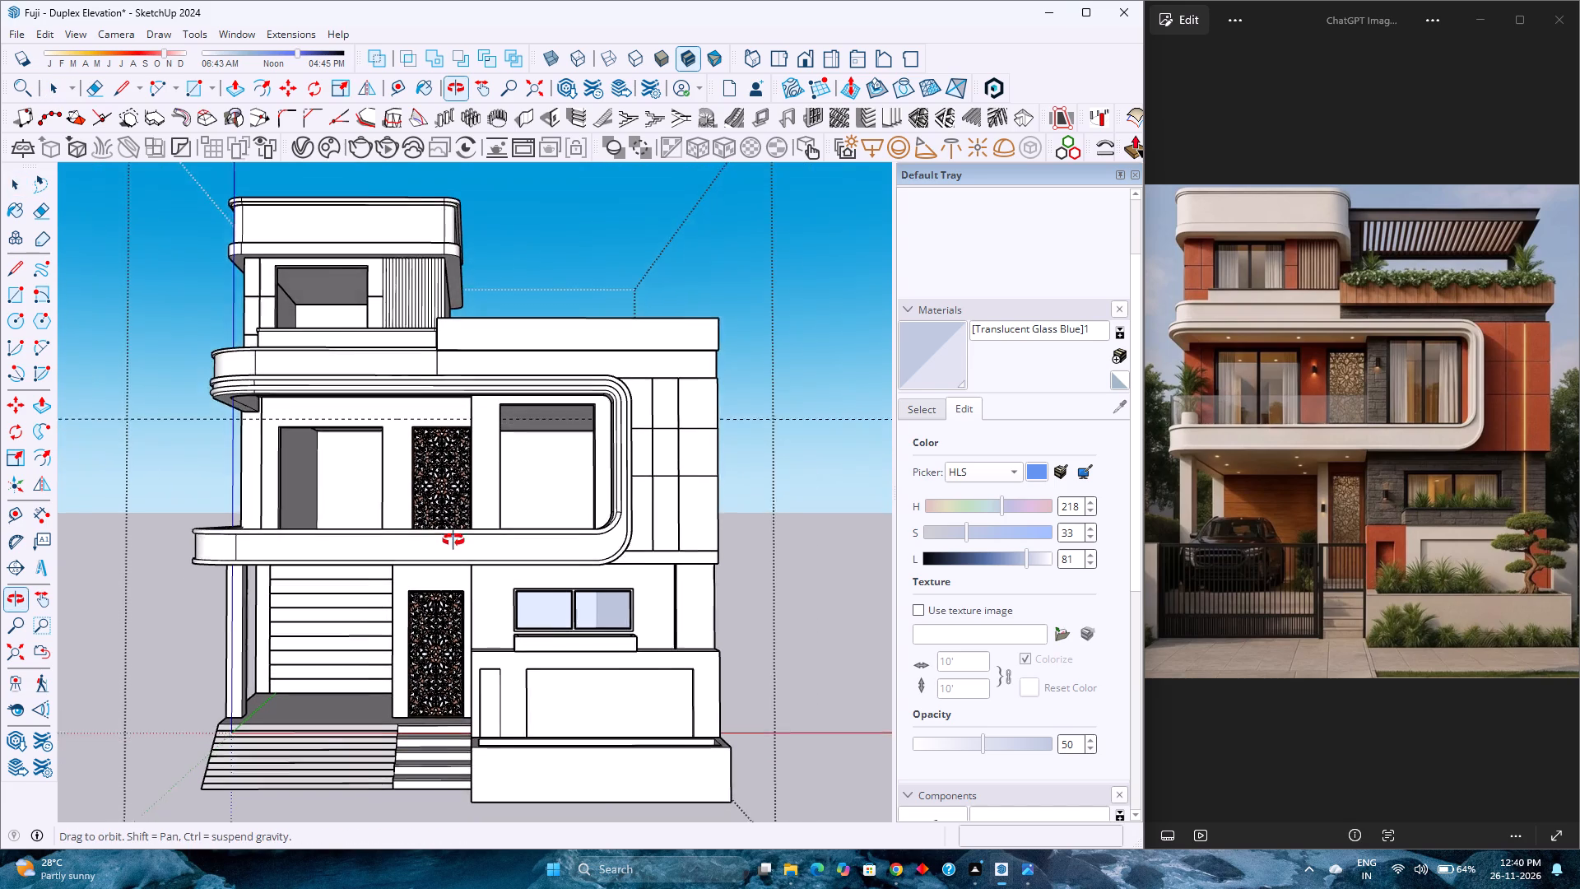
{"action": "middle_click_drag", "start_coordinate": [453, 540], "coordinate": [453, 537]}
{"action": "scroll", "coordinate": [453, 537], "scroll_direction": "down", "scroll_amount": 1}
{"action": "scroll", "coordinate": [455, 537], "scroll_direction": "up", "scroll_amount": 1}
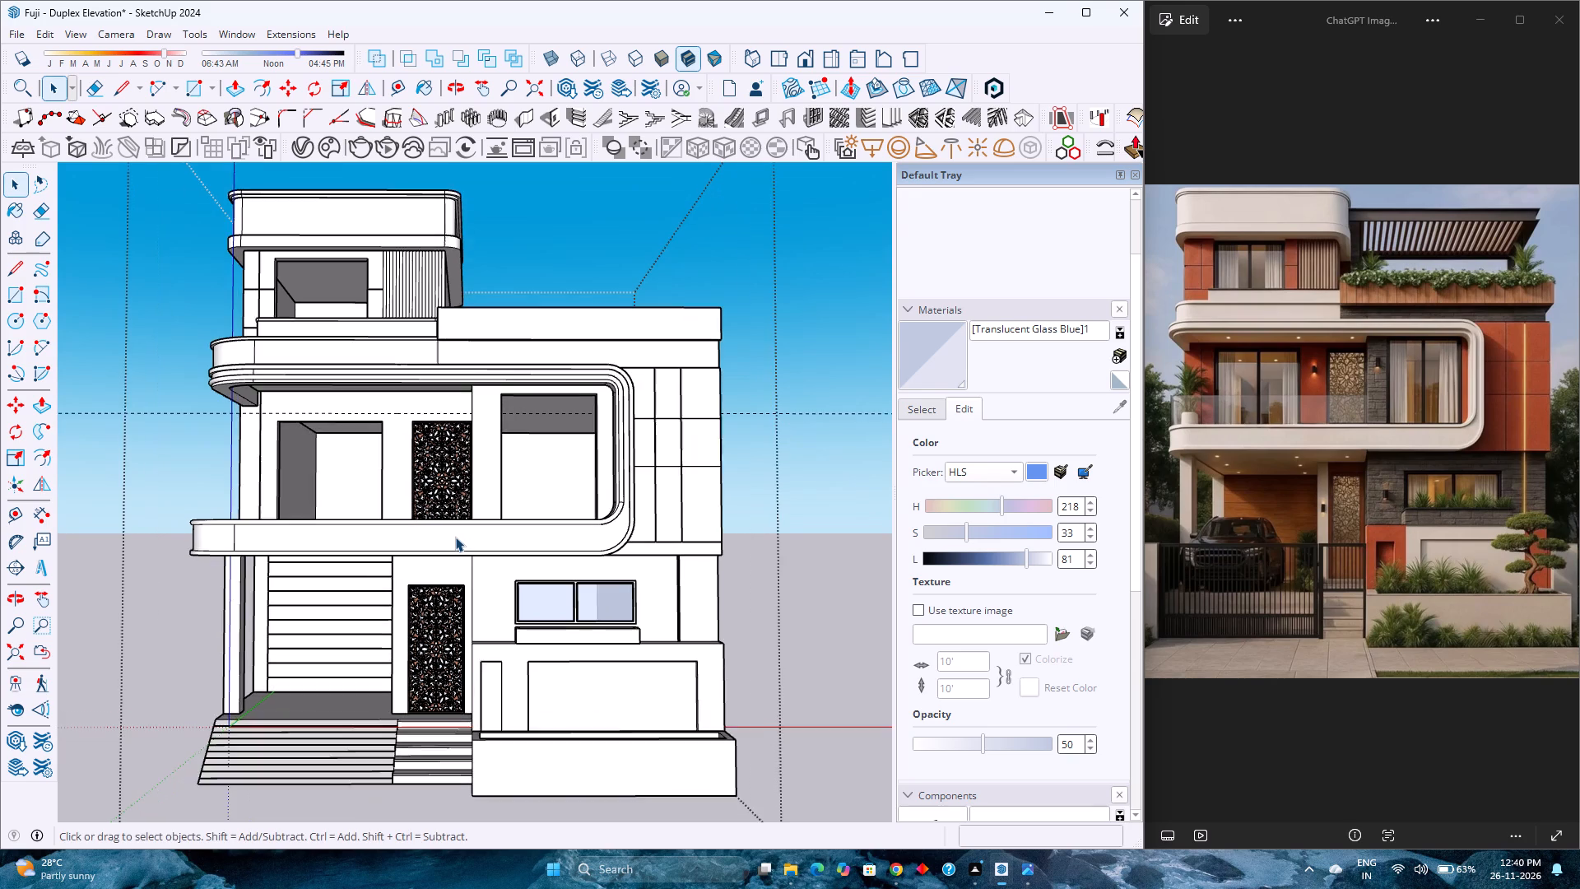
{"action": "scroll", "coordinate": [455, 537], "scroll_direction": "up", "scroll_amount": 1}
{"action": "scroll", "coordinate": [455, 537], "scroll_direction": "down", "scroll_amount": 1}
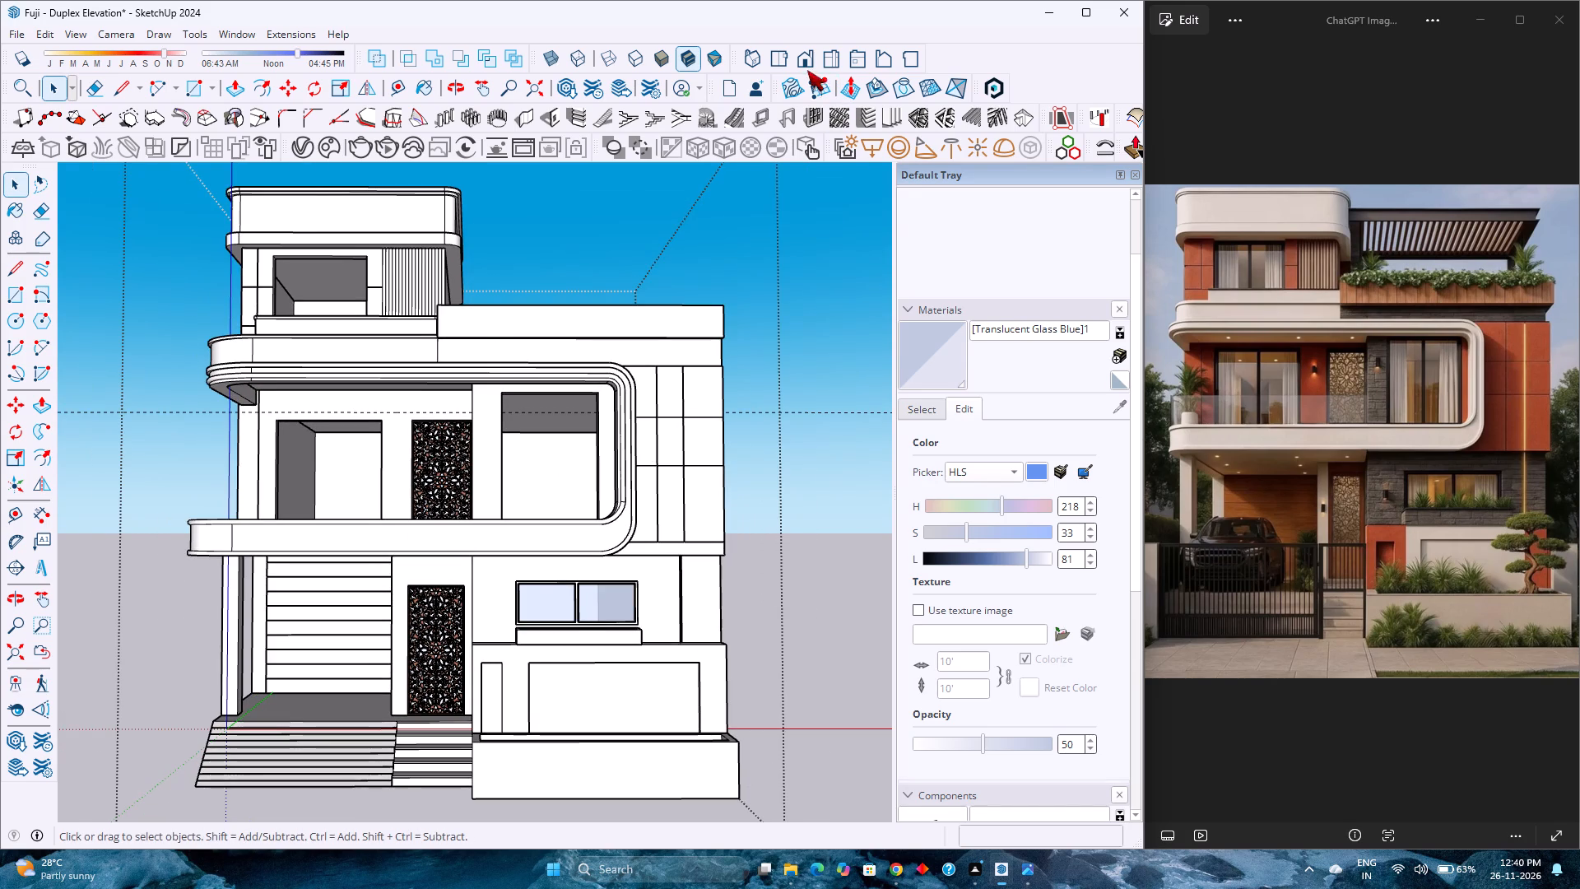
Restore the standard front view and fit the whole model in it.
{"action": "left_click", "coordinate": [816, 49]}
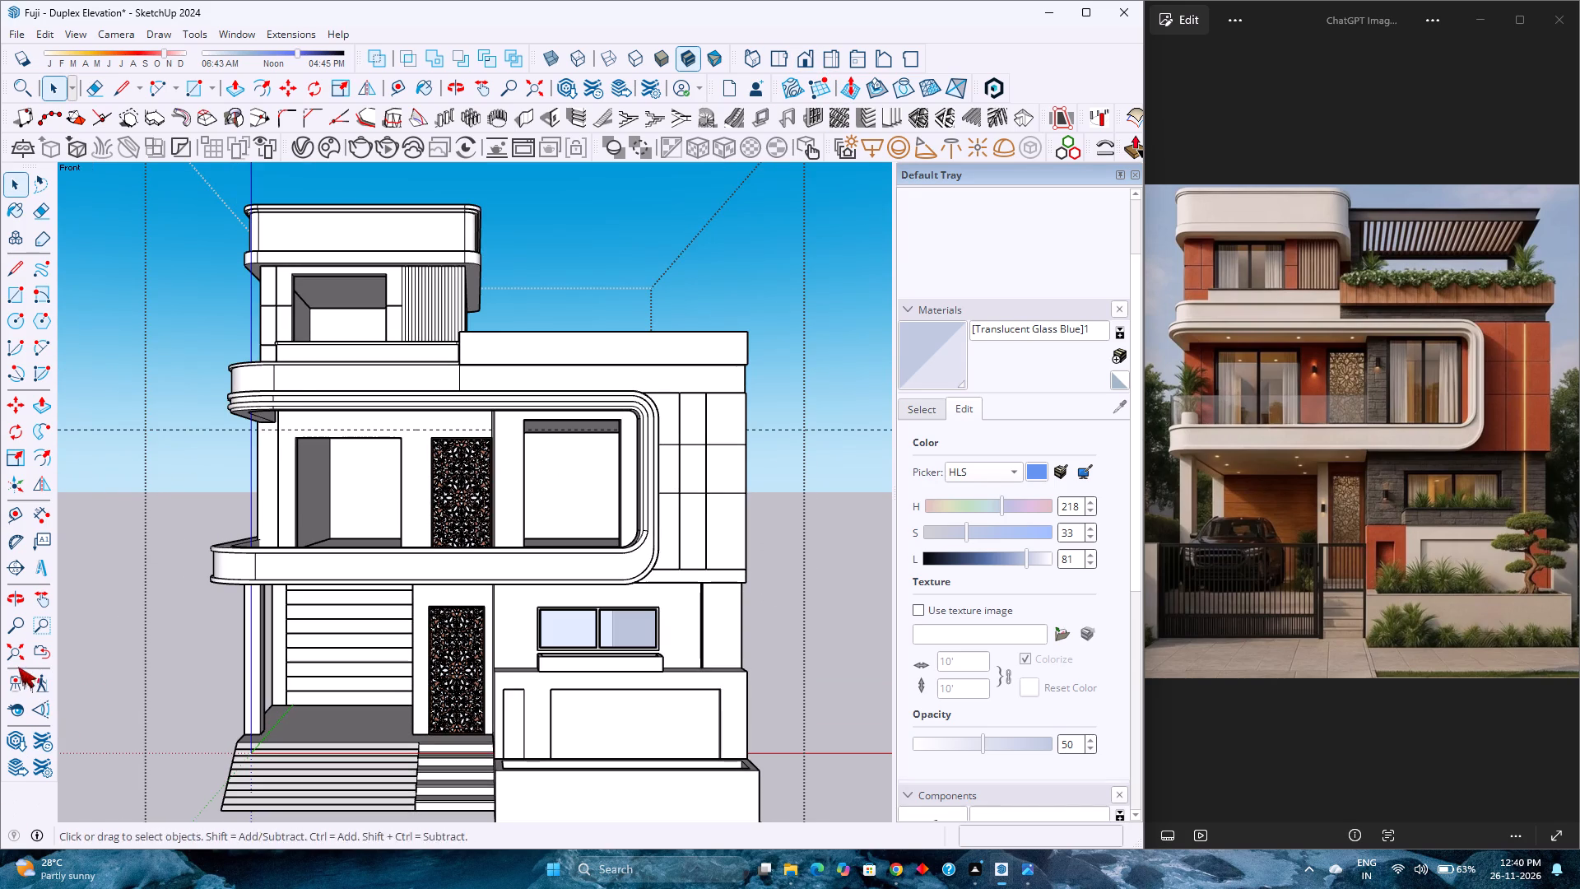
{"action": "left_click", "coordinate": [18, 660]}
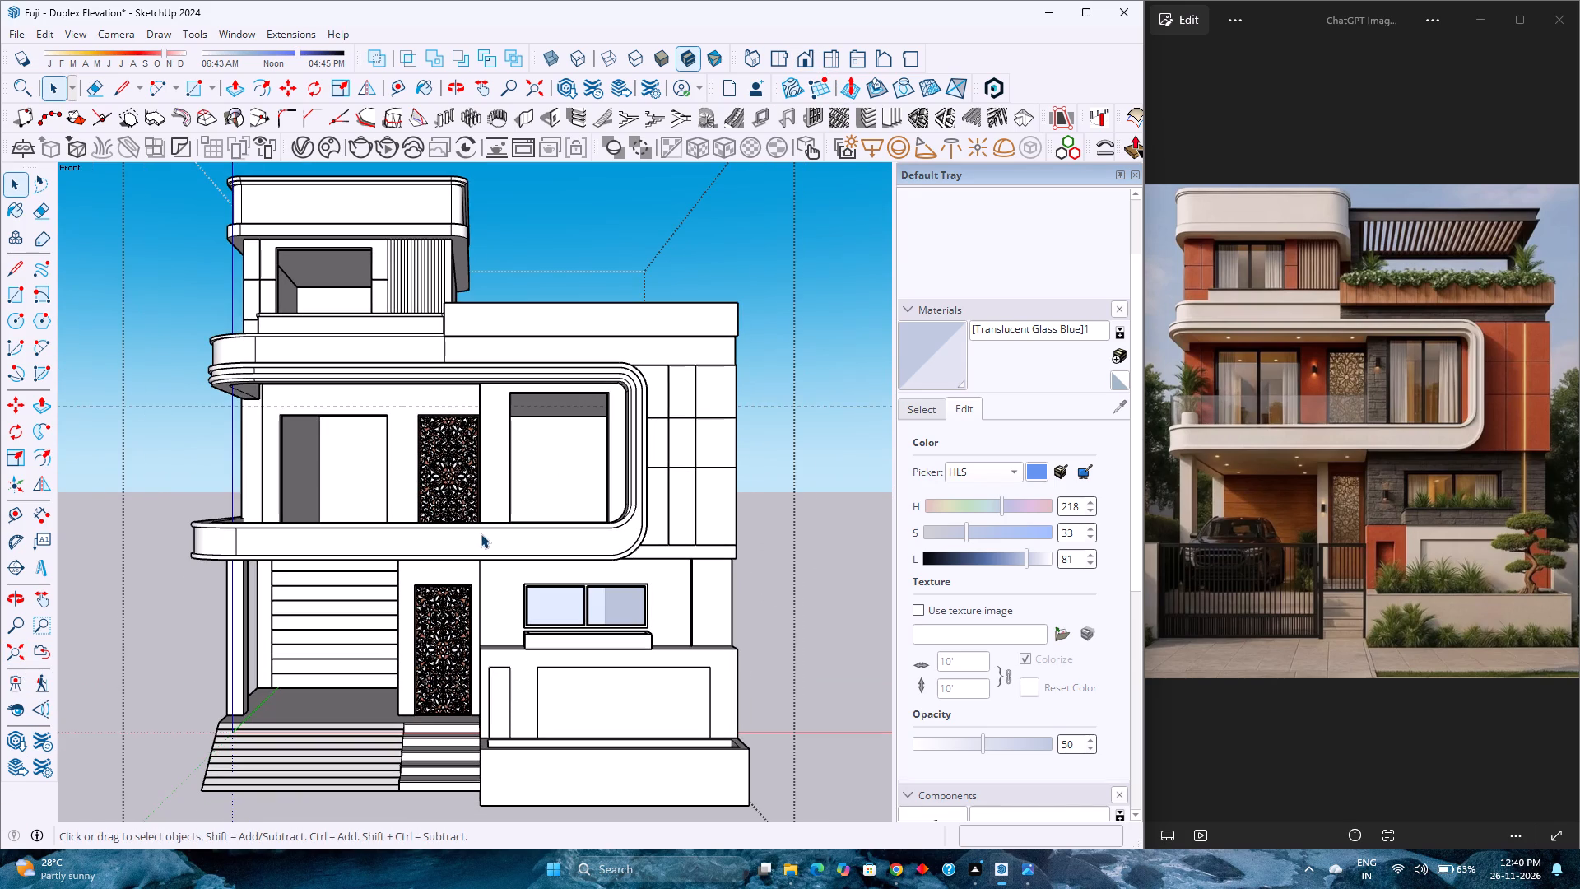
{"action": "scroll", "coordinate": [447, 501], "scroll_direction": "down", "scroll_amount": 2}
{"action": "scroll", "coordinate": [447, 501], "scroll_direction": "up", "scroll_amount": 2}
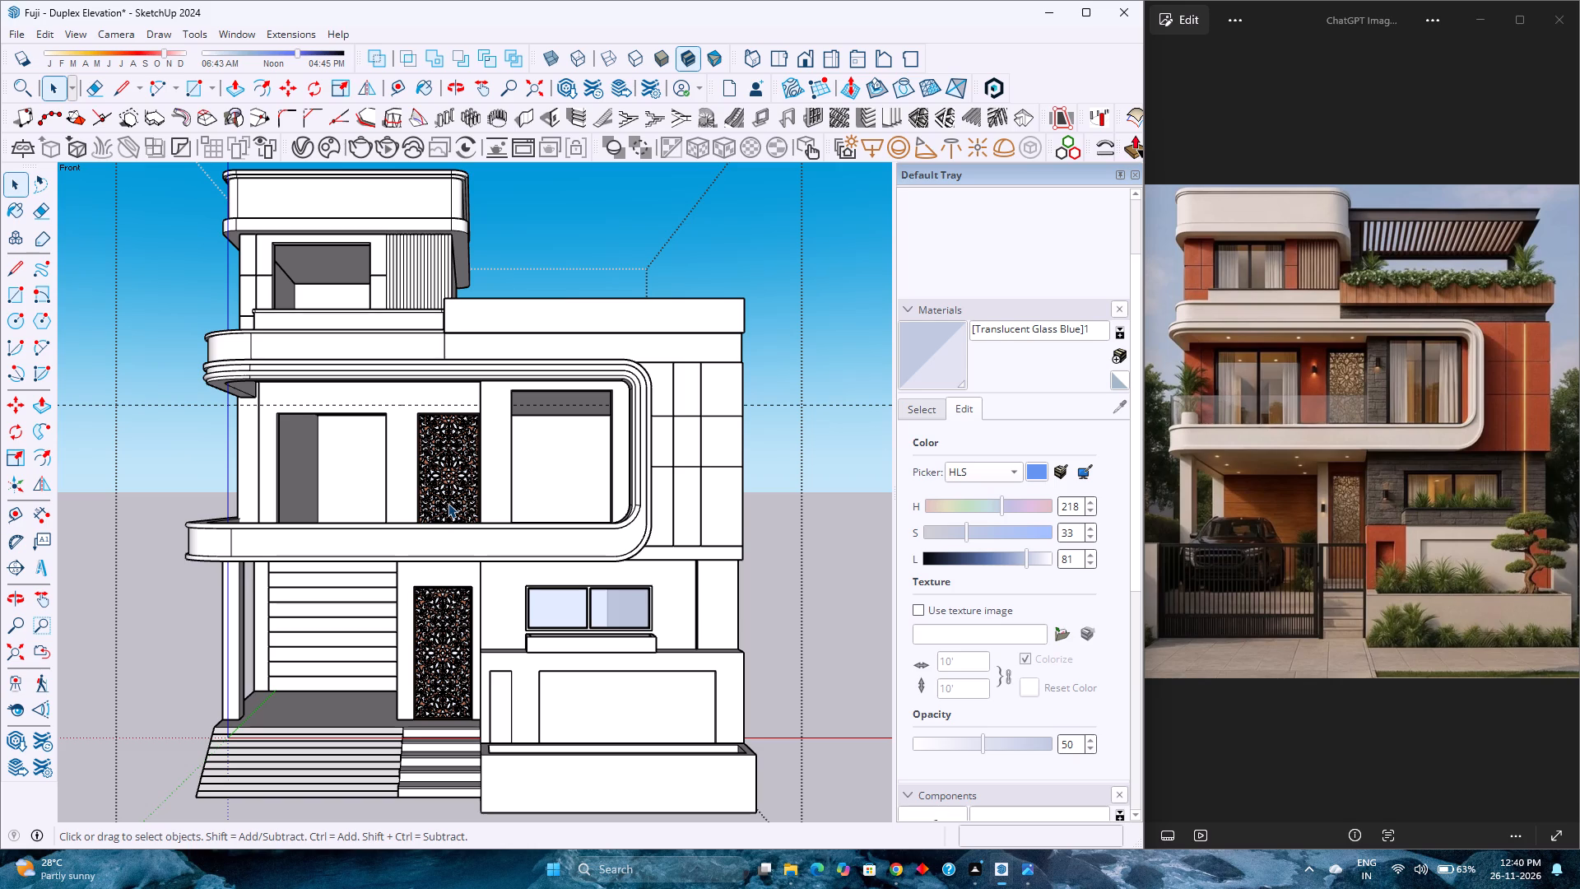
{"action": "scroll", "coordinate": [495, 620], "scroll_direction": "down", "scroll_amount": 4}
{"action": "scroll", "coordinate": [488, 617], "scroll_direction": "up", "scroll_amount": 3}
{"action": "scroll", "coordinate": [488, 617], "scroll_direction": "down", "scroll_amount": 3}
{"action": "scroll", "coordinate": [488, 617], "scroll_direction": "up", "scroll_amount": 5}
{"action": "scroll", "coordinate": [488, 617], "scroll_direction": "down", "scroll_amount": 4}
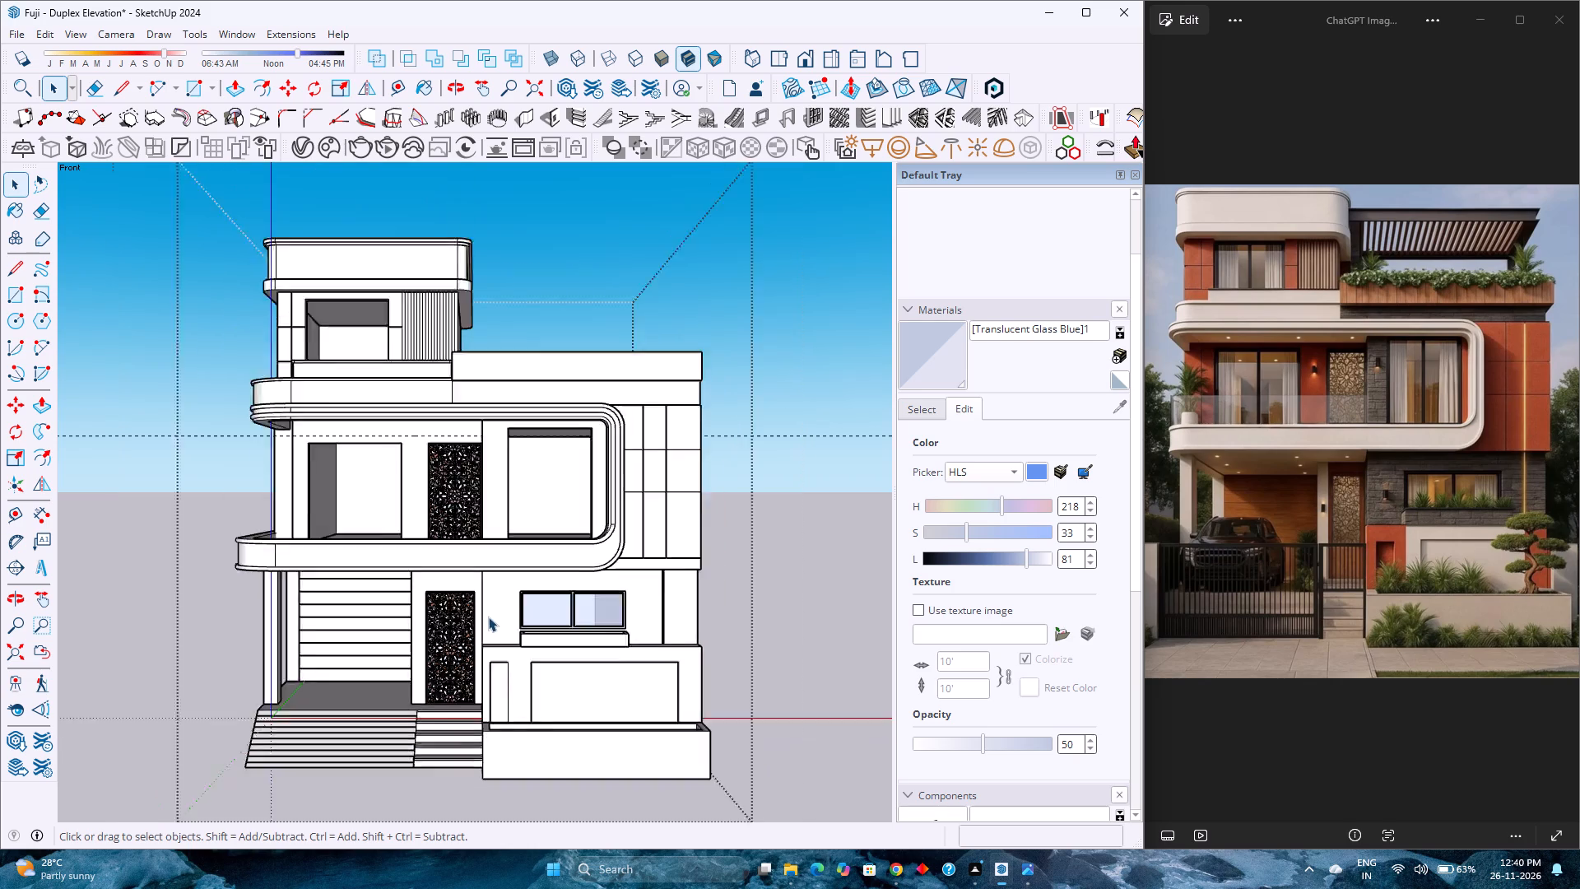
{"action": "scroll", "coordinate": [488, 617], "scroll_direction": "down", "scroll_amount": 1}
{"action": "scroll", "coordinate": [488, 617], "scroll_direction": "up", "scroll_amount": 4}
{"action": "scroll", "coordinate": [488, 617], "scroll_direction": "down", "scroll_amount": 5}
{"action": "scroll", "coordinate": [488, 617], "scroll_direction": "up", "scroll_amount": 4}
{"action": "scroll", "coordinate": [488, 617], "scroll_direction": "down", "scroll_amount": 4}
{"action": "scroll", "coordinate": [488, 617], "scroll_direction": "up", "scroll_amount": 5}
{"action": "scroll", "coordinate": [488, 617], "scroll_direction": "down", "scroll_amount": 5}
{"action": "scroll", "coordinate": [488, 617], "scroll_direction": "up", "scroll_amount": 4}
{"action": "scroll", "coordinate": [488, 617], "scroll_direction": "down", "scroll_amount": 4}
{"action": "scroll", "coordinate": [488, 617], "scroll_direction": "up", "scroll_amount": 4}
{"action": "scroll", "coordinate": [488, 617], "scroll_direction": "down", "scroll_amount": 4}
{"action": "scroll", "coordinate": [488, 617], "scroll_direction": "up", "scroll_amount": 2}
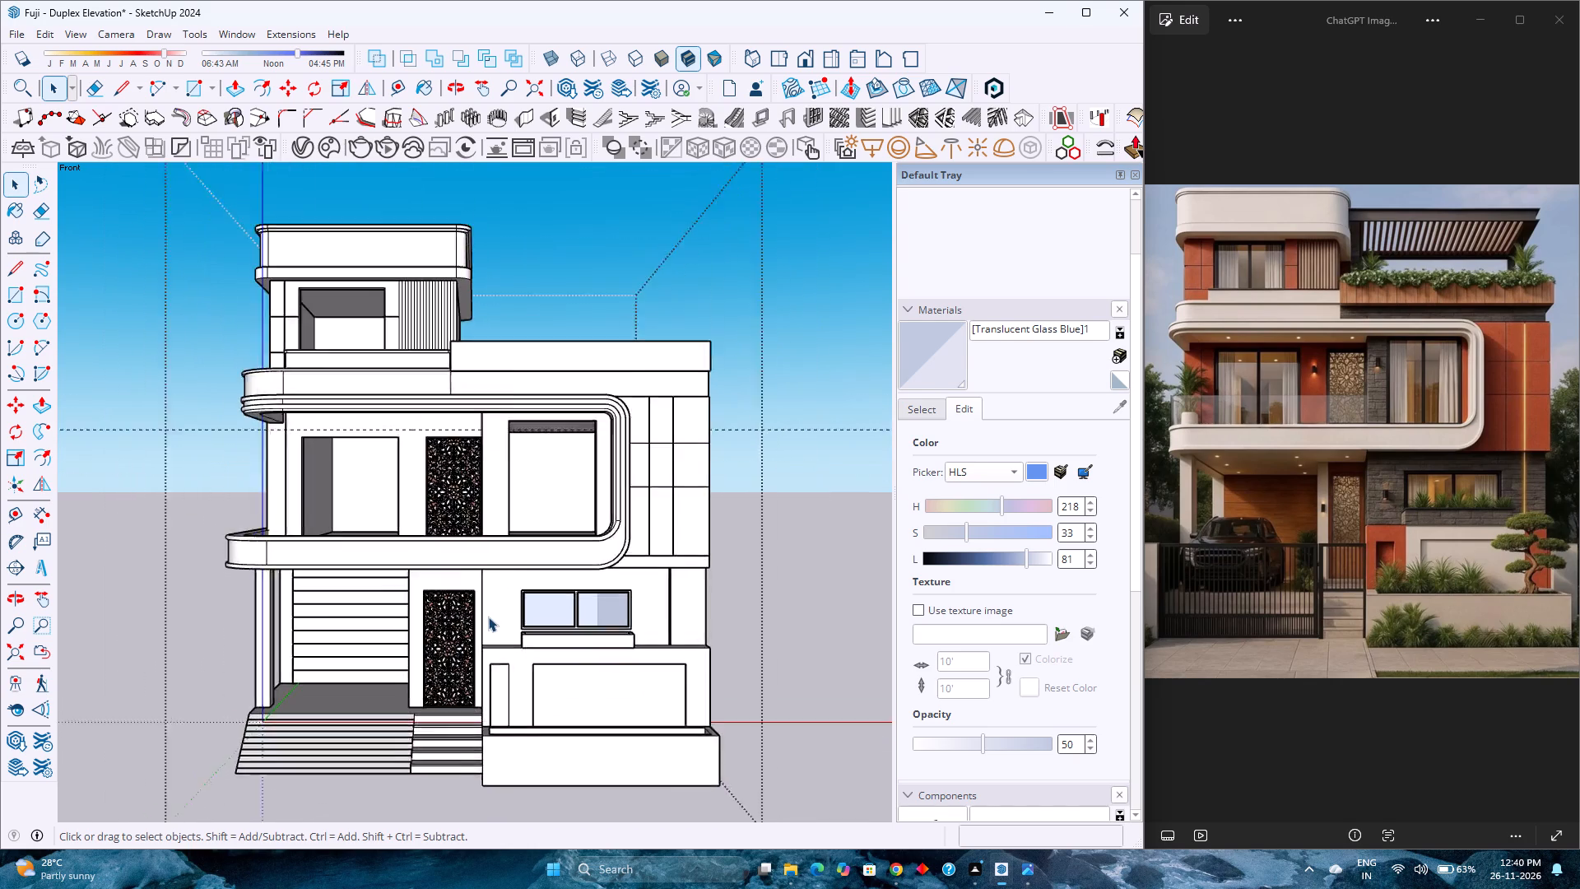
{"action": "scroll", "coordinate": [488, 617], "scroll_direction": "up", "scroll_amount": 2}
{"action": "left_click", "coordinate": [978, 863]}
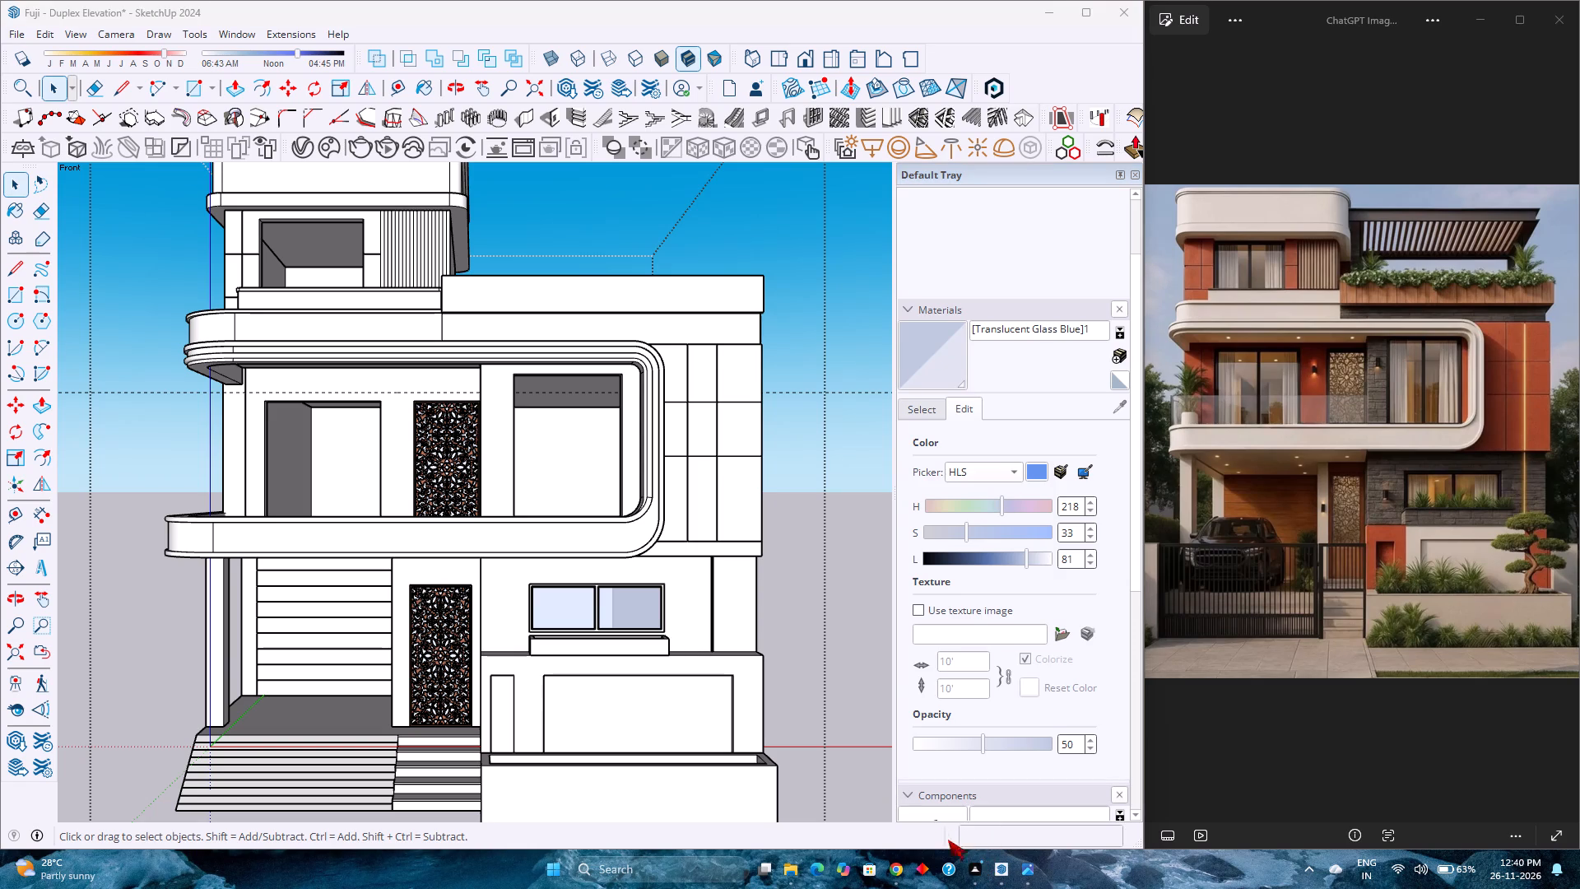
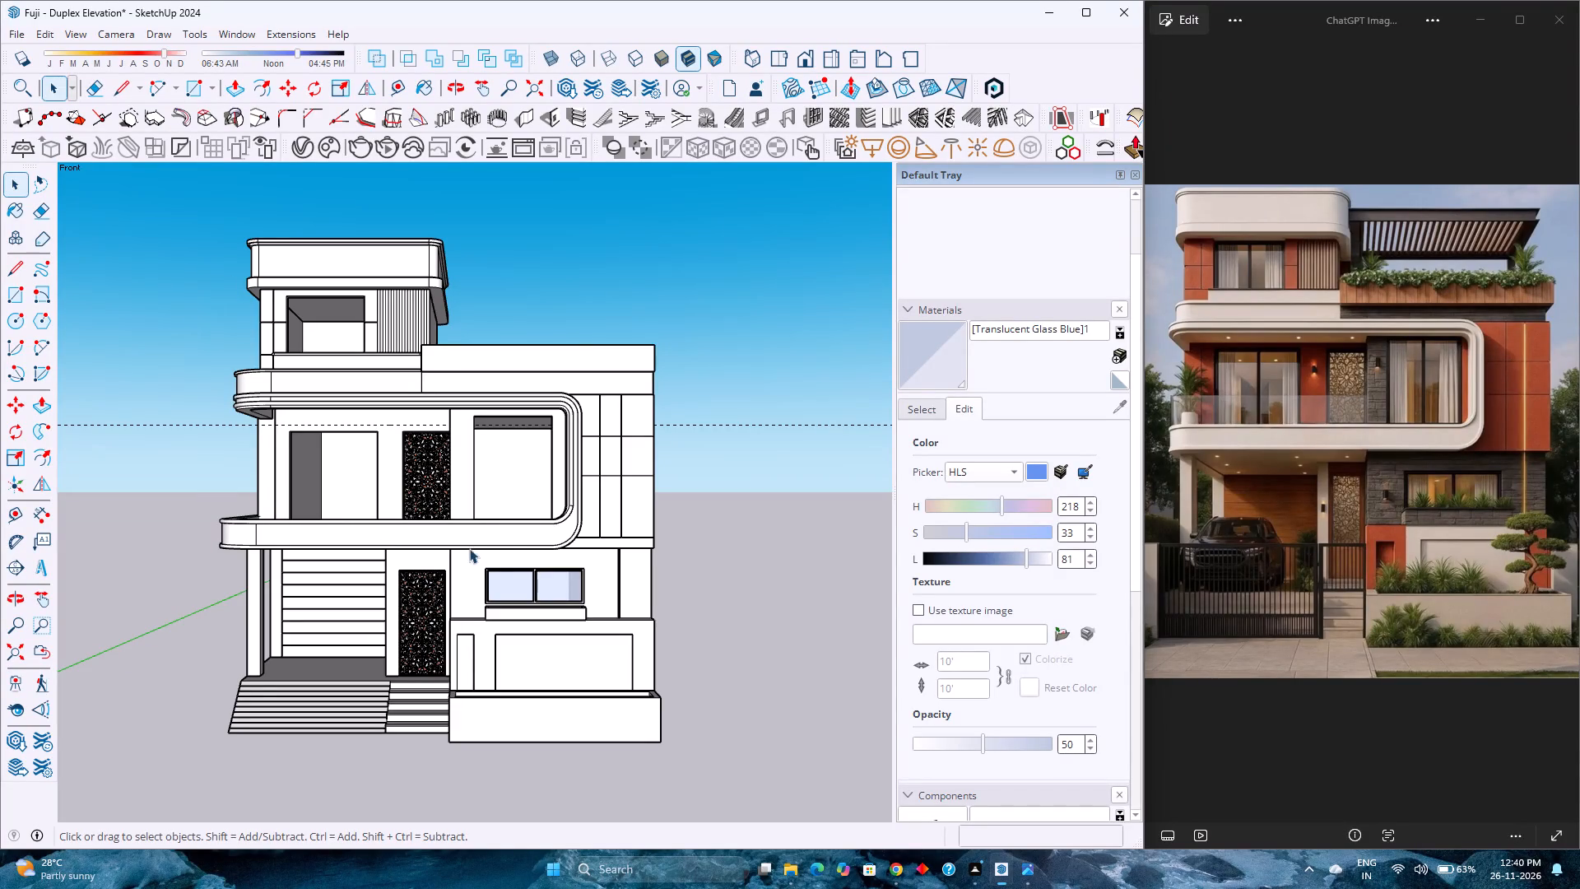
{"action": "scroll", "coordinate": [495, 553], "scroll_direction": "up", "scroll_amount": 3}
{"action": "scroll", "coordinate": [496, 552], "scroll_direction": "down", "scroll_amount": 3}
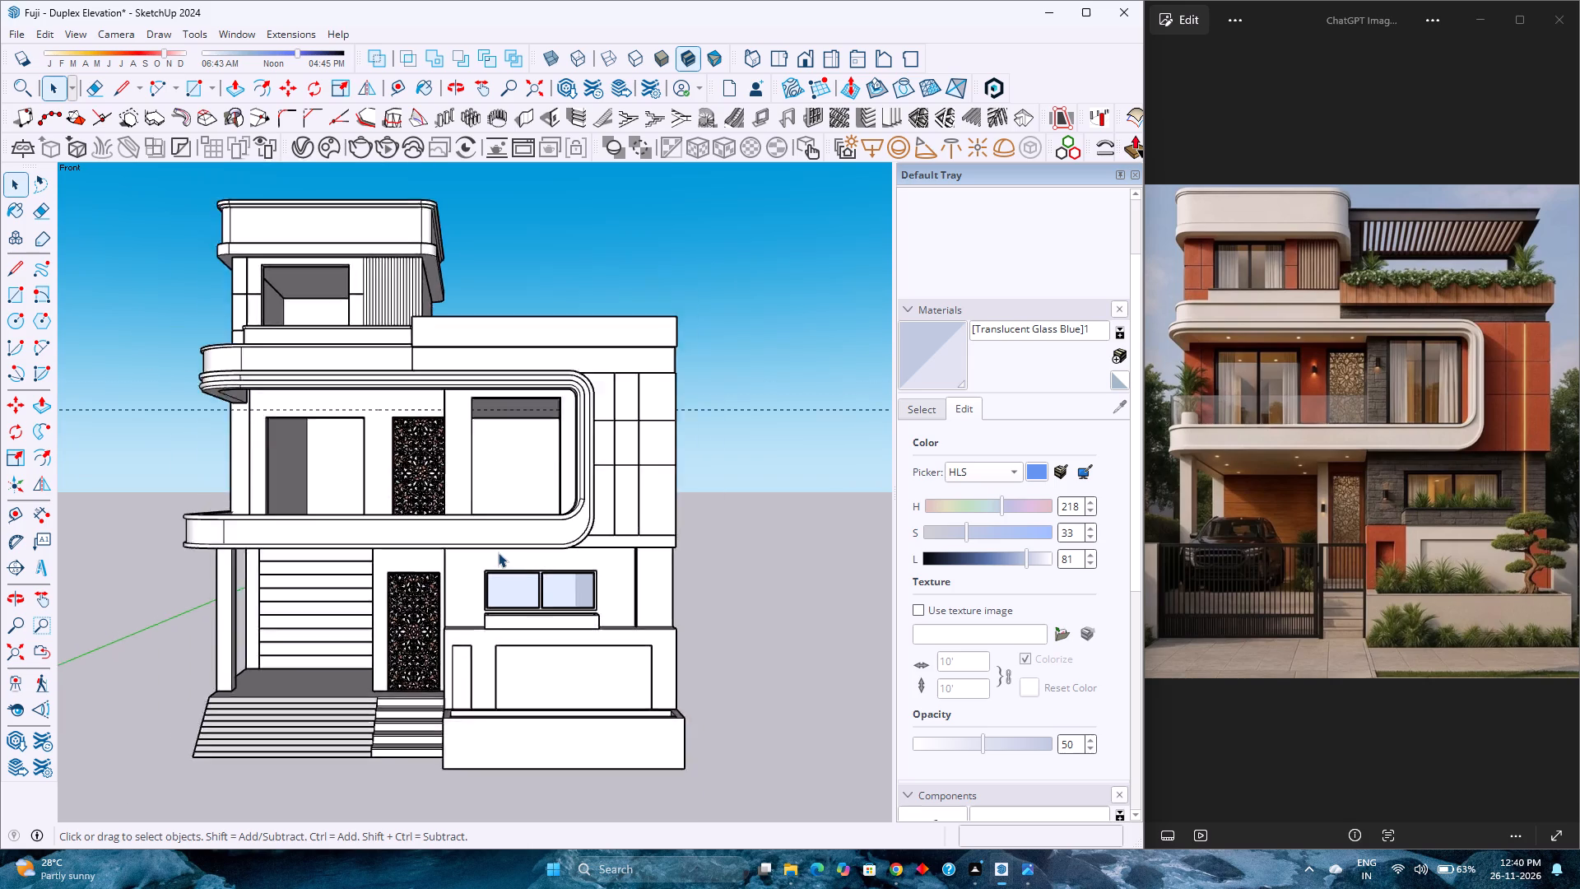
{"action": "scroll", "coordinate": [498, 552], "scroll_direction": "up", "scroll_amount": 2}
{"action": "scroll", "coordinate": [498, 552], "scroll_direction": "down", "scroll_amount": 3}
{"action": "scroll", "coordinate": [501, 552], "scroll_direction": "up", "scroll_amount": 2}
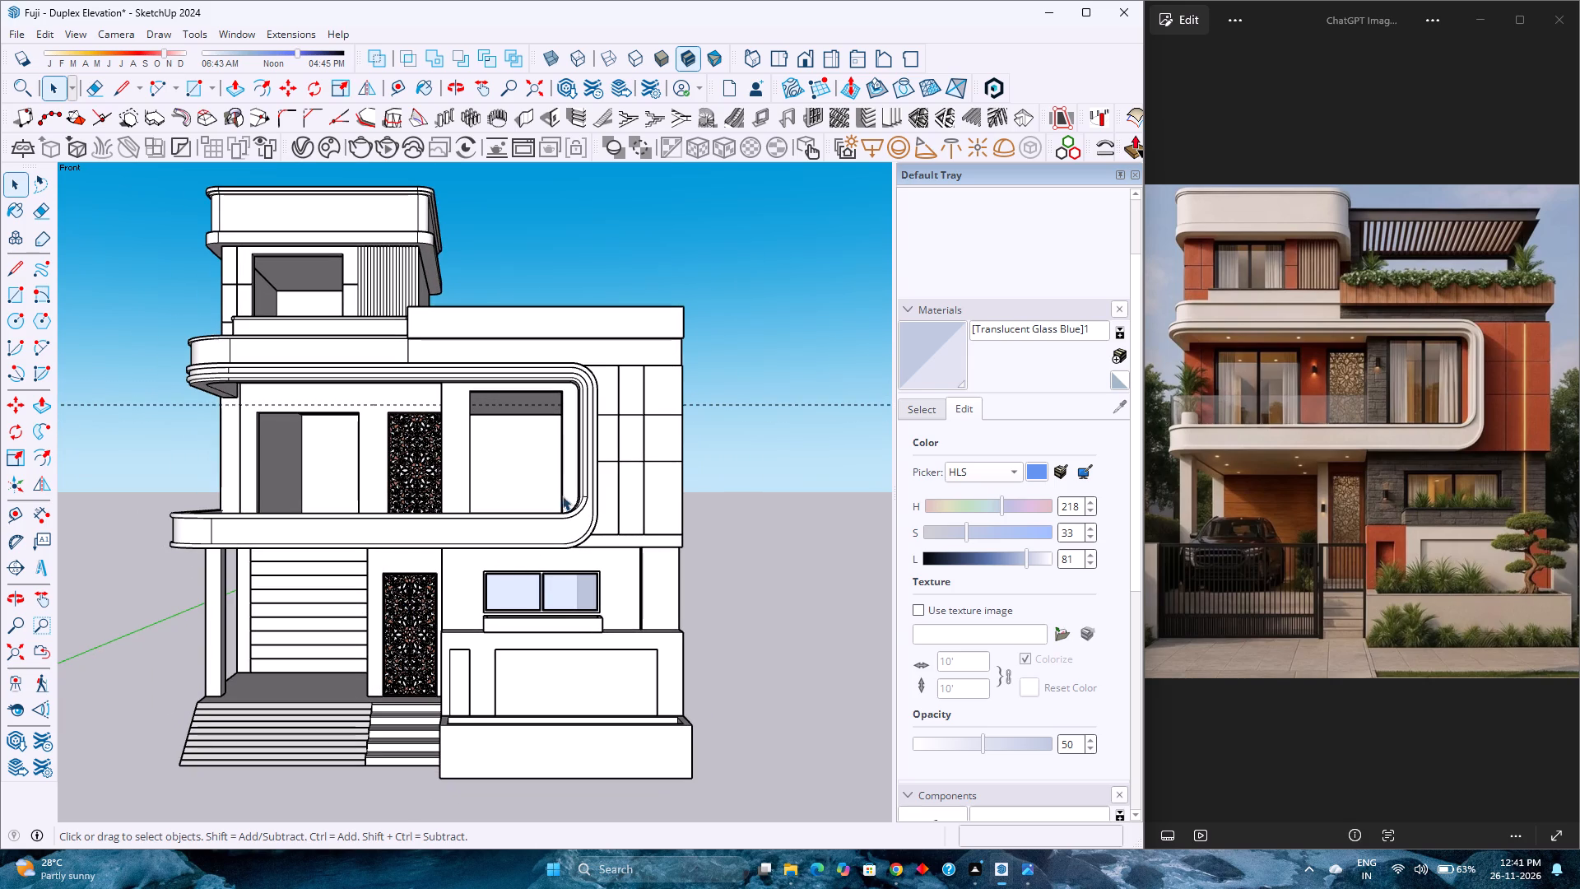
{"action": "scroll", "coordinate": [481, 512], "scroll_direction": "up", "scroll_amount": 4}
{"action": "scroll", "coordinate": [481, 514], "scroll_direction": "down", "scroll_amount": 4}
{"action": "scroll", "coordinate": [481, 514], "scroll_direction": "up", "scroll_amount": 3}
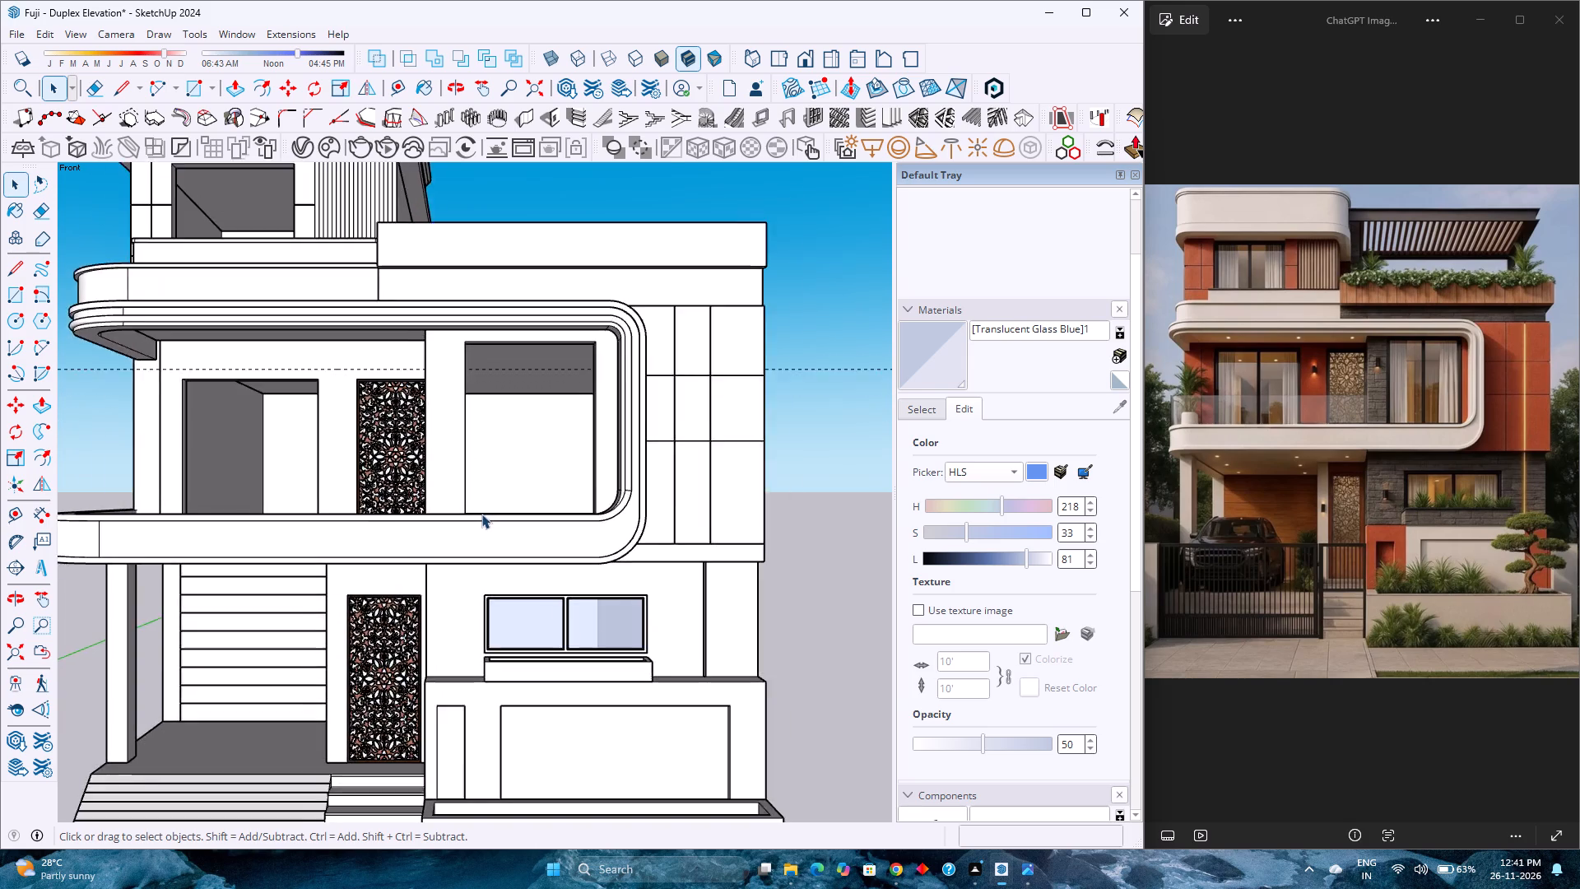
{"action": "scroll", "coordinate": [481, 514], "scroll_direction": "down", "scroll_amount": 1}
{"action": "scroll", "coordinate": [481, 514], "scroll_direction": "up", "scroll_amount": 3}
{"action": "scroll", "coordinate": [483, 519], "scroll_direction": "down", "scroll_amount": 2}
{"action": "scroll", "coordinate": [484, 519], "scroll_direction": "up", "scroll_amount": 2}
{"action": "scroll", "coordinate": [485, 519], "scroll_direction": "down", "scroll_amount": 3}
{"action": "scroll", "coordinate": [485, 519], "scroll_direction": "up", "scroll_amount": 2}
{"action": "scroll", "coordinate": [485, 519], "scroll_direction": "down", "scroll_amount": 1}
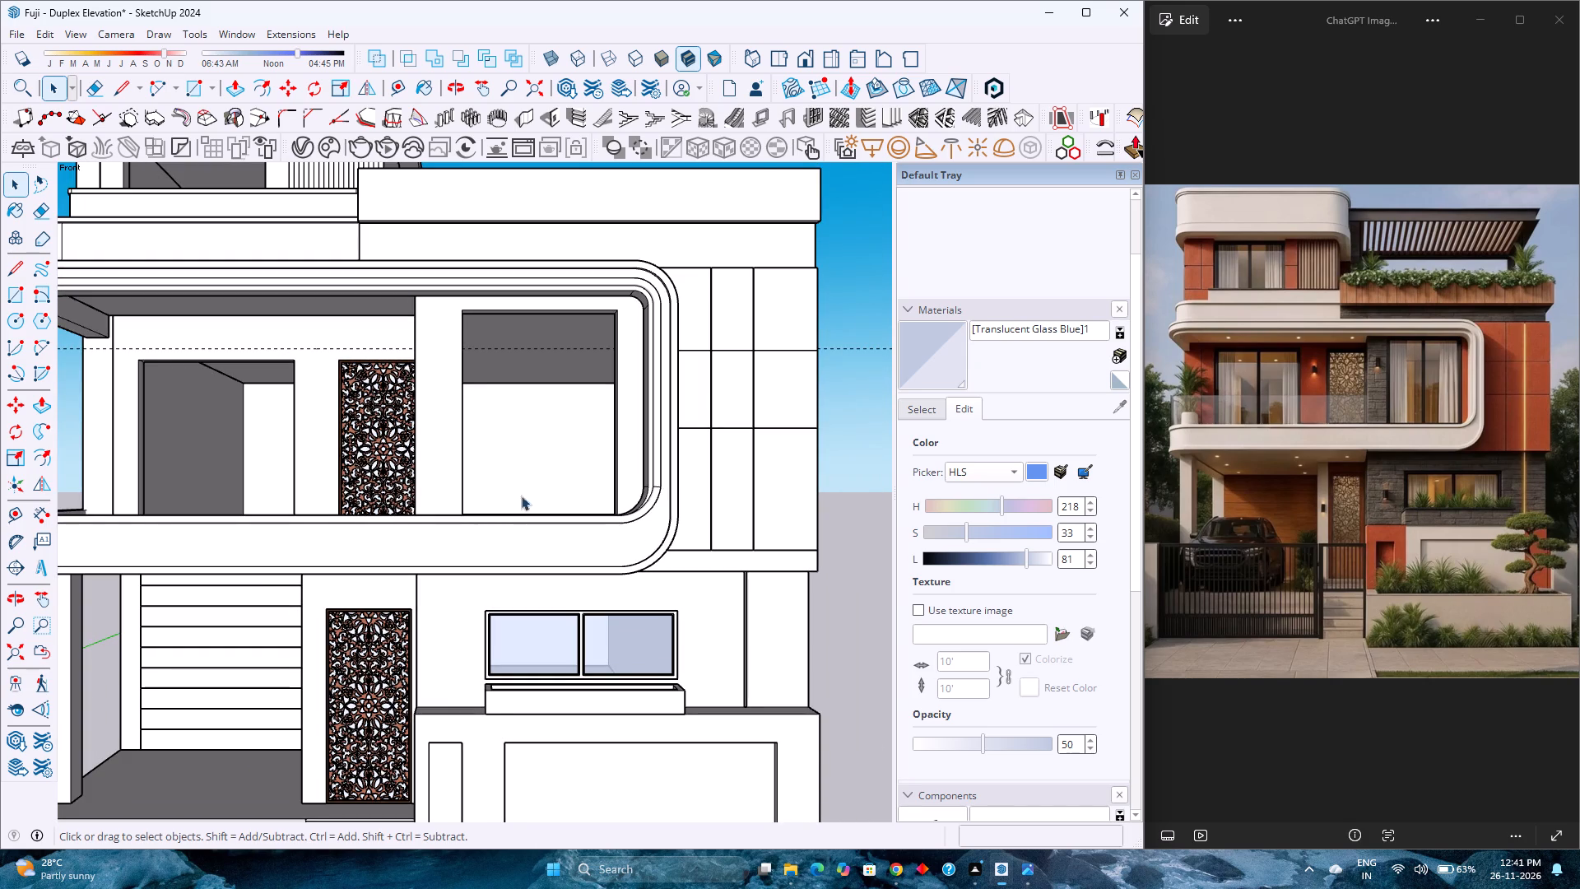
Push the top face of the opening above the first-floor jali panel up 6" to the guide line.
{"action": "left_click", "coordinate": [801, 56]}
{"action": "left_click", "coordinate": [9, 659]}
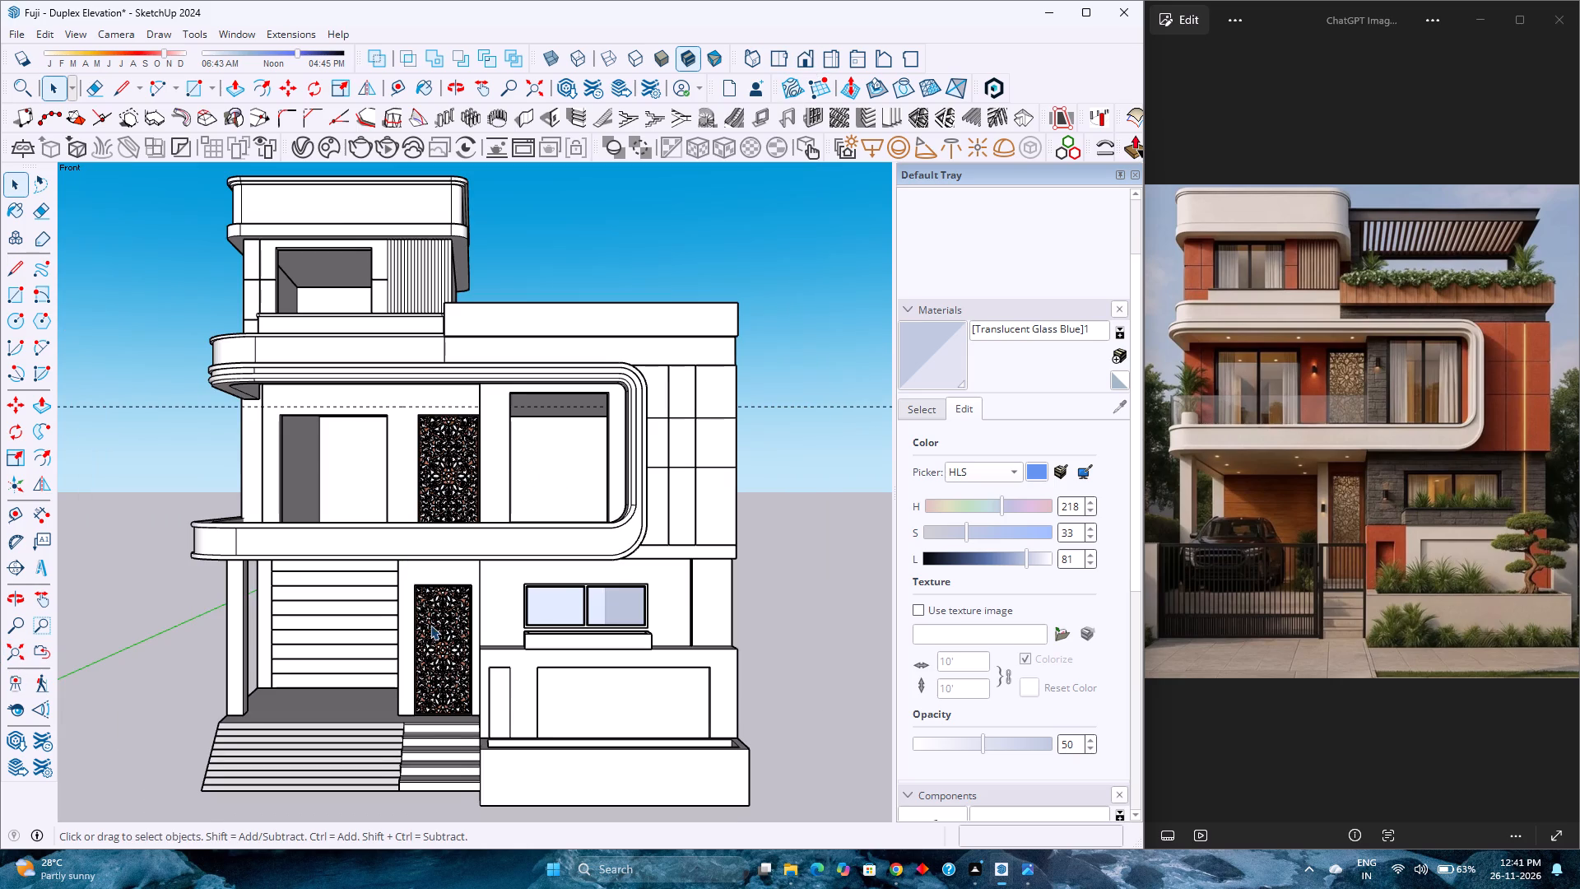
{"action": "middle_click_drag", "start_coordinate": [430, 625], "coordinate": [547, 584]}
{"action": "middle_click", "coordinate": [547, 584]}
{"action": "scroll", "coordinate": [478, 387], "scroll_direction": "up", "scroll_amount": 3}
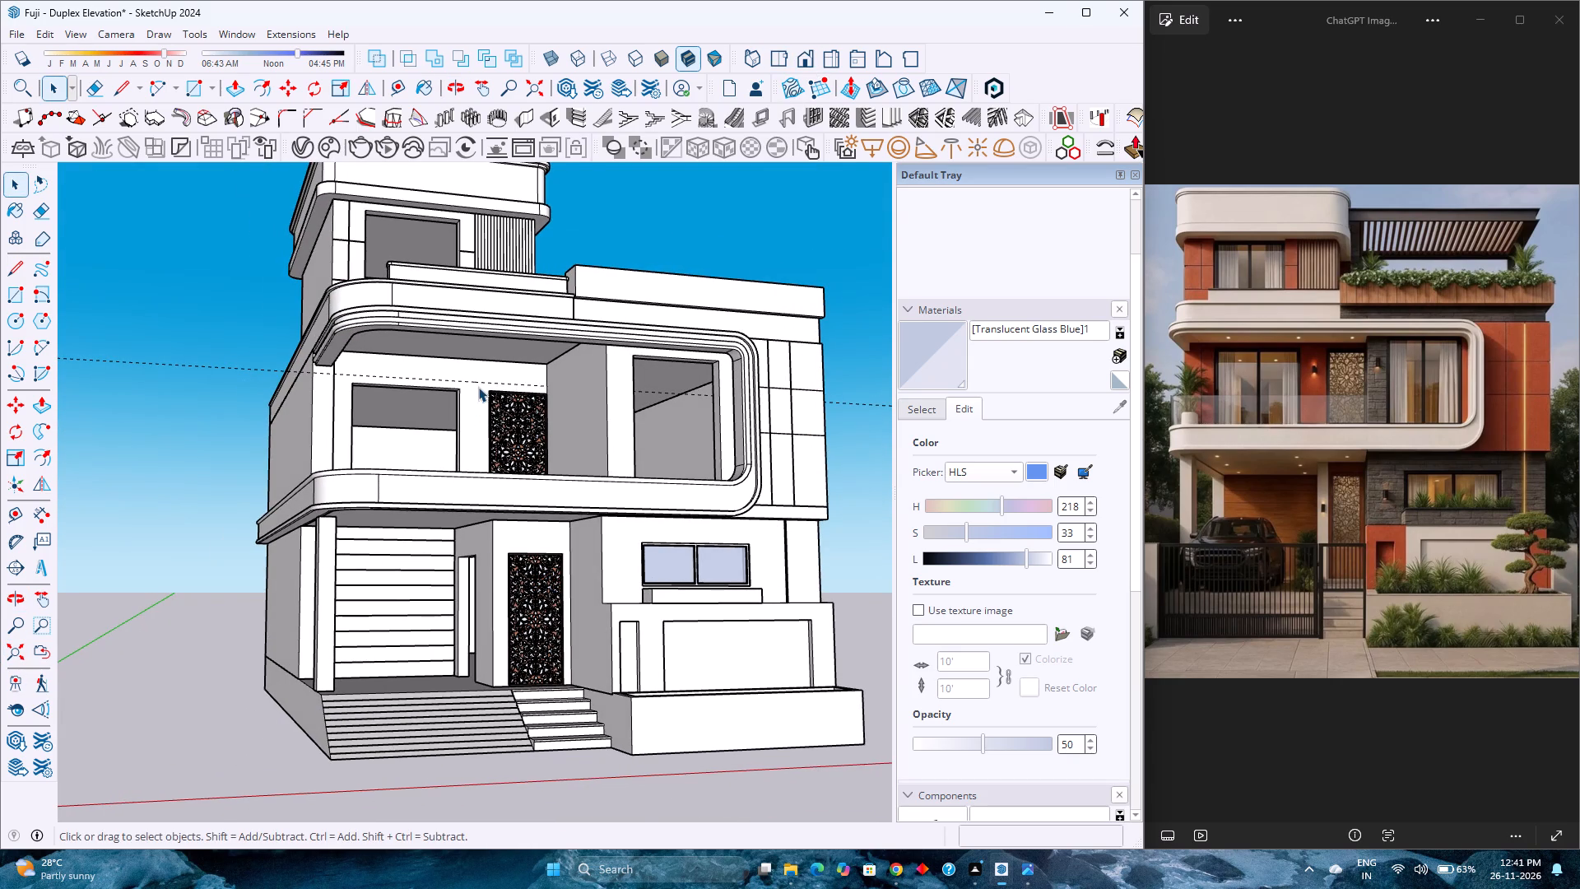
{"action": "scroll", "coordinate": [562, 387], "scroll_direction": "up", "scroll_amount": 5}
{"action": "double_click", "coordinate": [560, 393]}
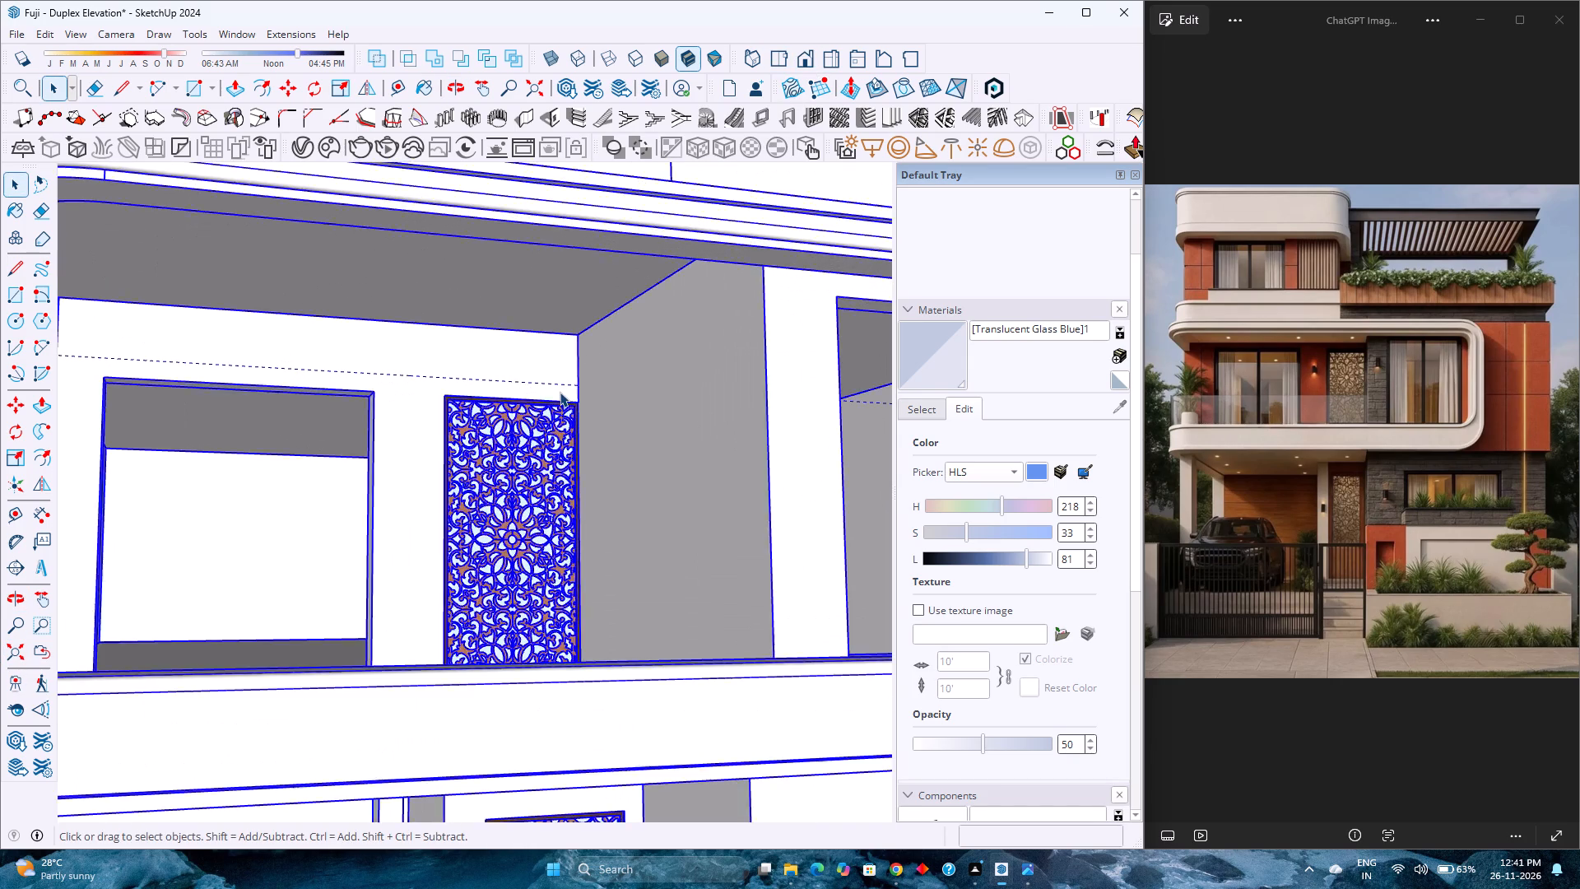
{"action": "scroll", "coordinate": [560, 392], "scroll_direction": "up", "scroll_amount": 4}
{"action": "double_click", "coordinate": [560, 392]}
{"action": "scroll", "coordinate": [560, 392], "scroll_direction": "up", "scroll_amount": 10}
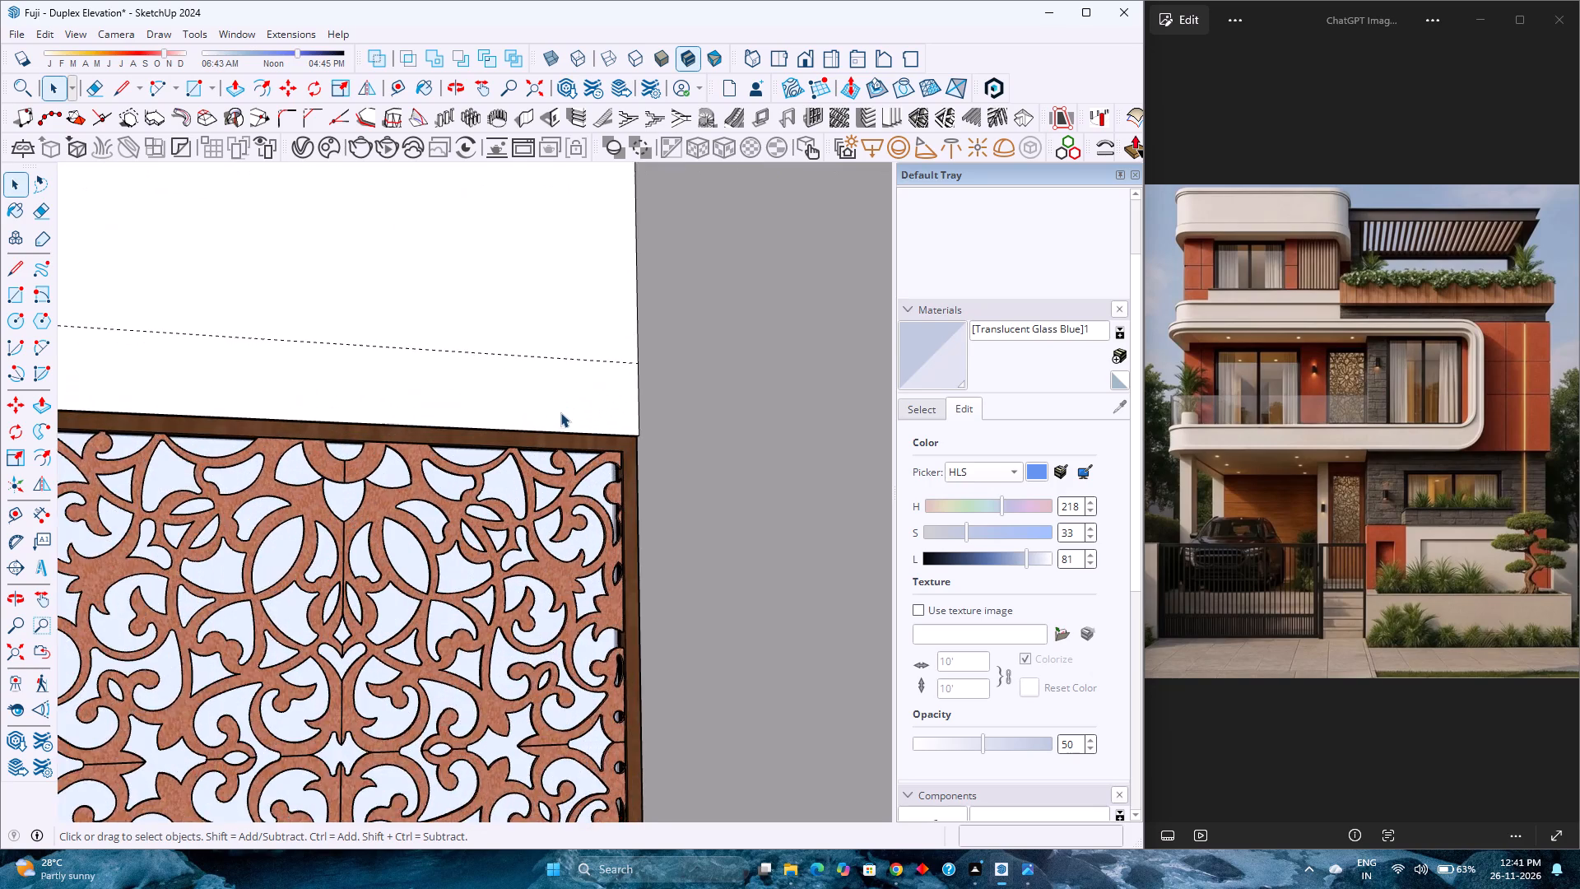
{"action": "scroll", "coordinate": [560, 412], "scroll_direction": "up", "scroll_amount": 3}
{"action": "middle_click_drag", "start_coordinate": [560, 423], "coordinate": [688, 339]}
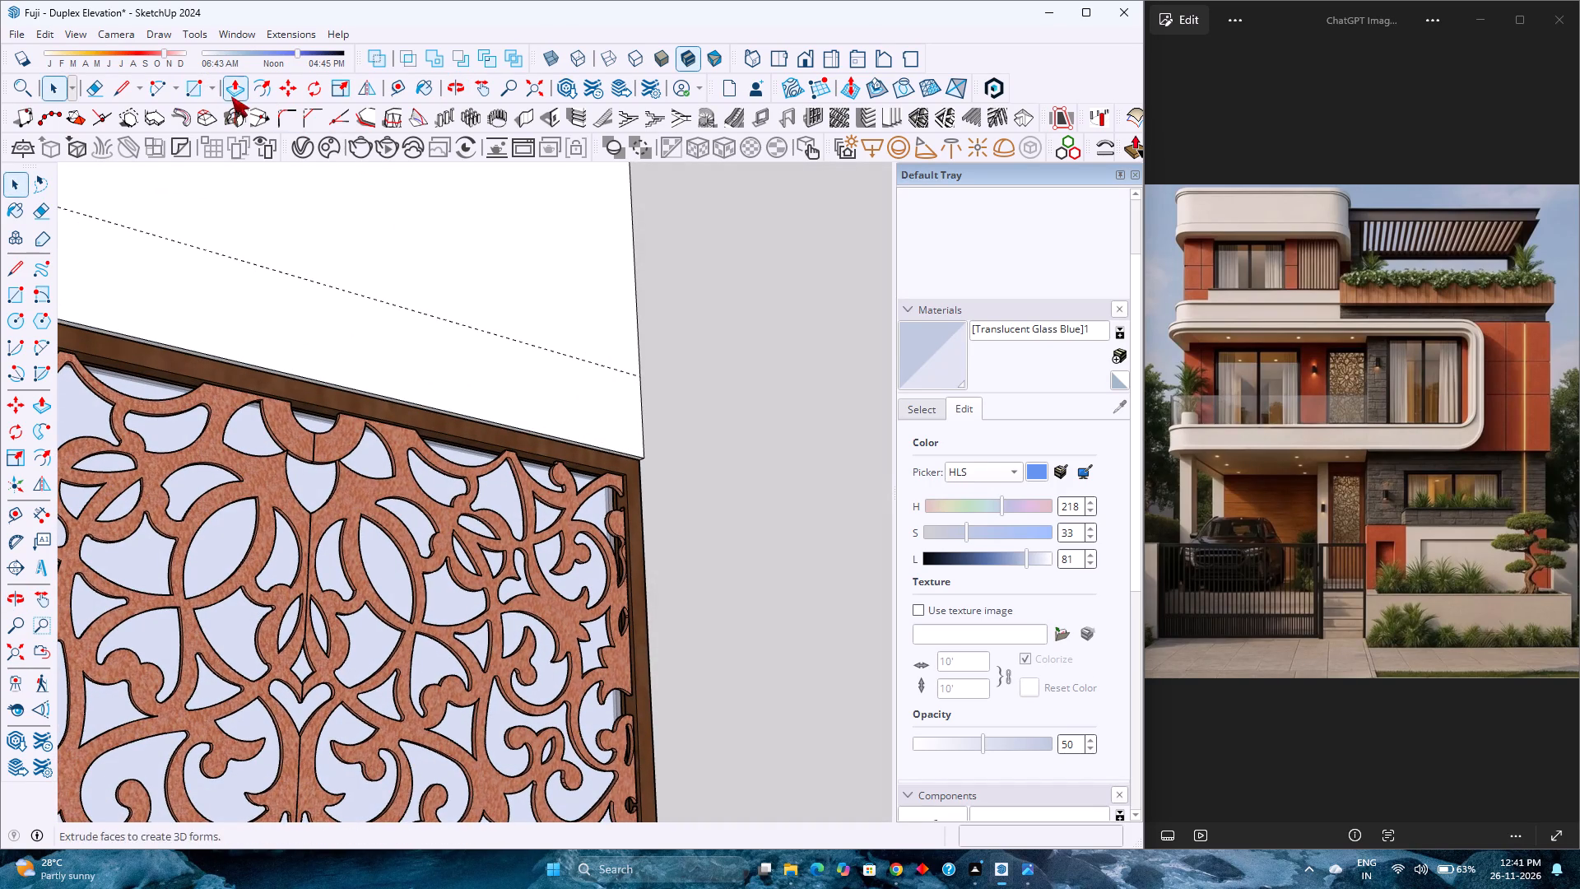
{"action": "left_click", "coordinate": [231, 96]}
{"action": "scroll", "coordinate": [592, 463], "scroll_direction": "up", "scroll_amount": 7}
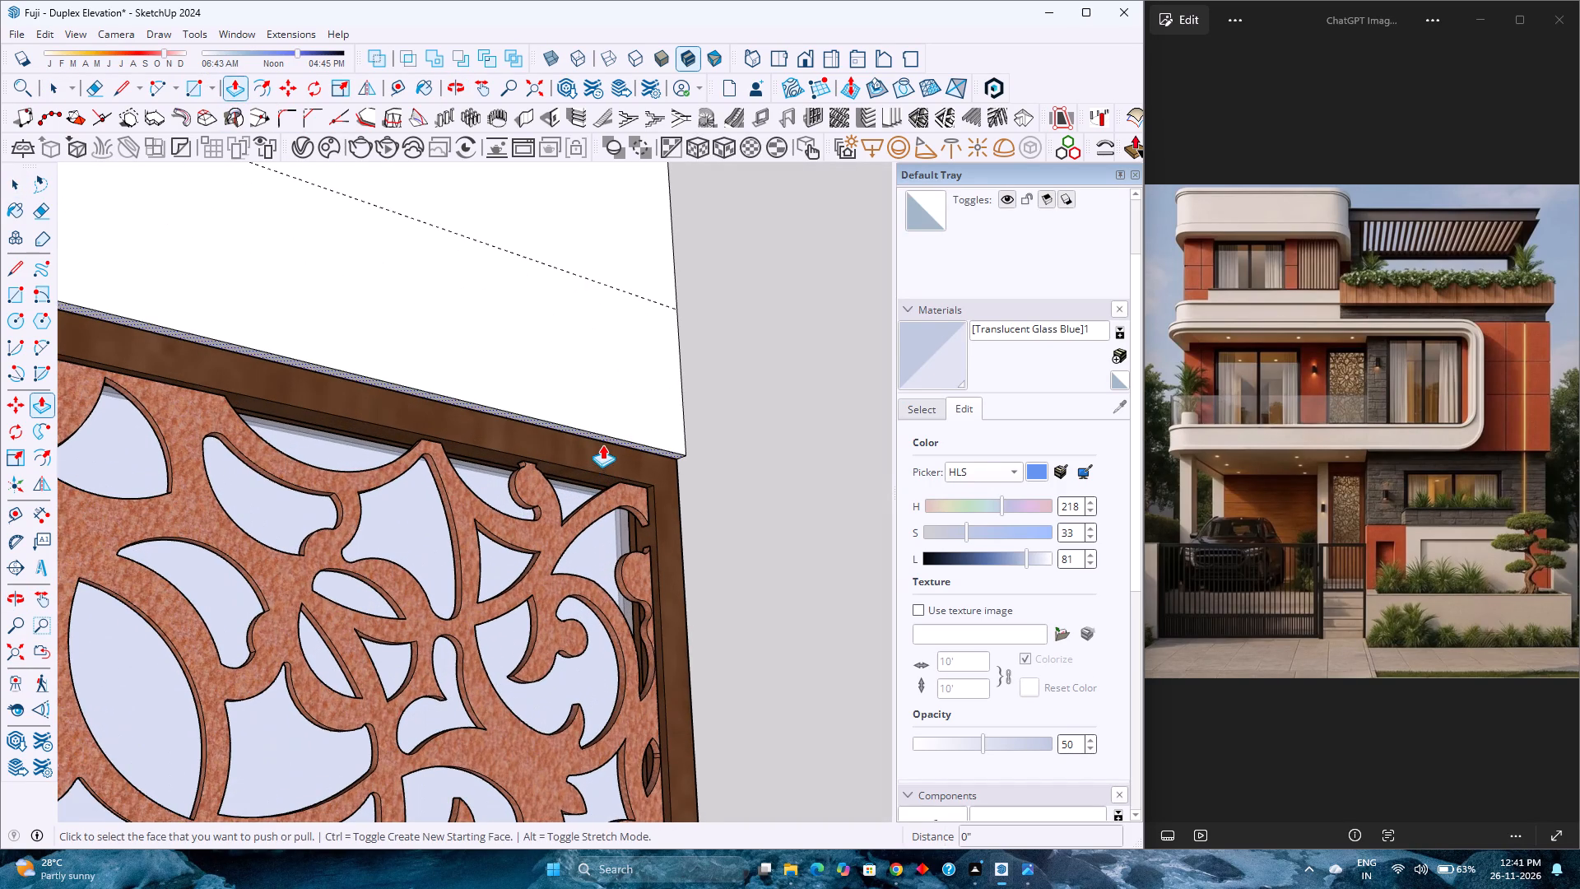
{"action": "left_click", "coordinate": [602, 442]}
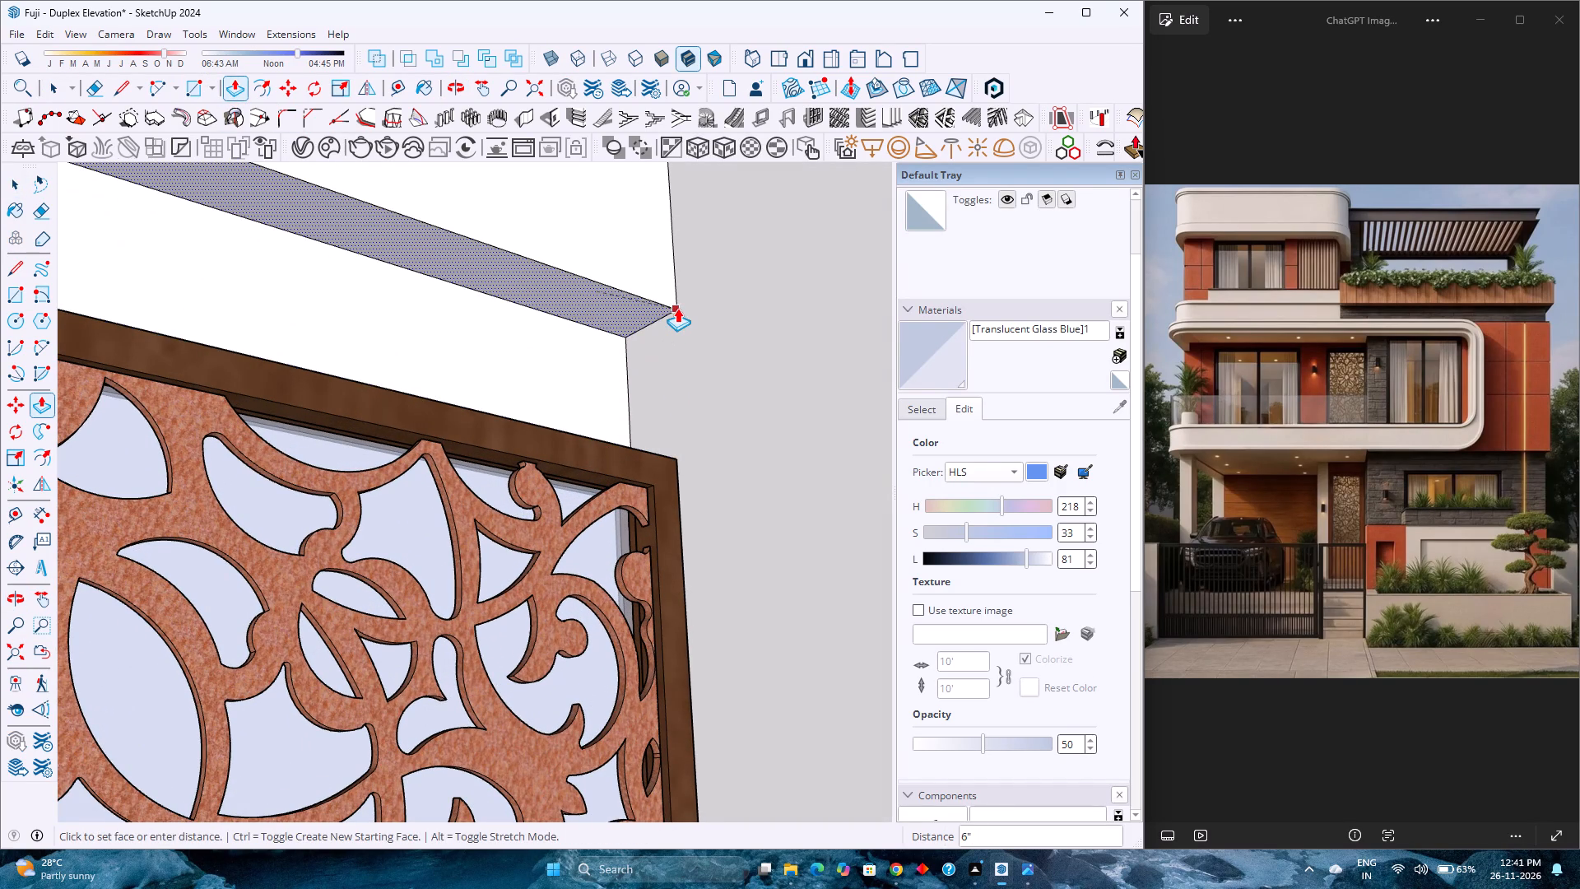
{"action": "left_click", "coordinate": [677, 308]}
{"action": "key", "text": "space"}
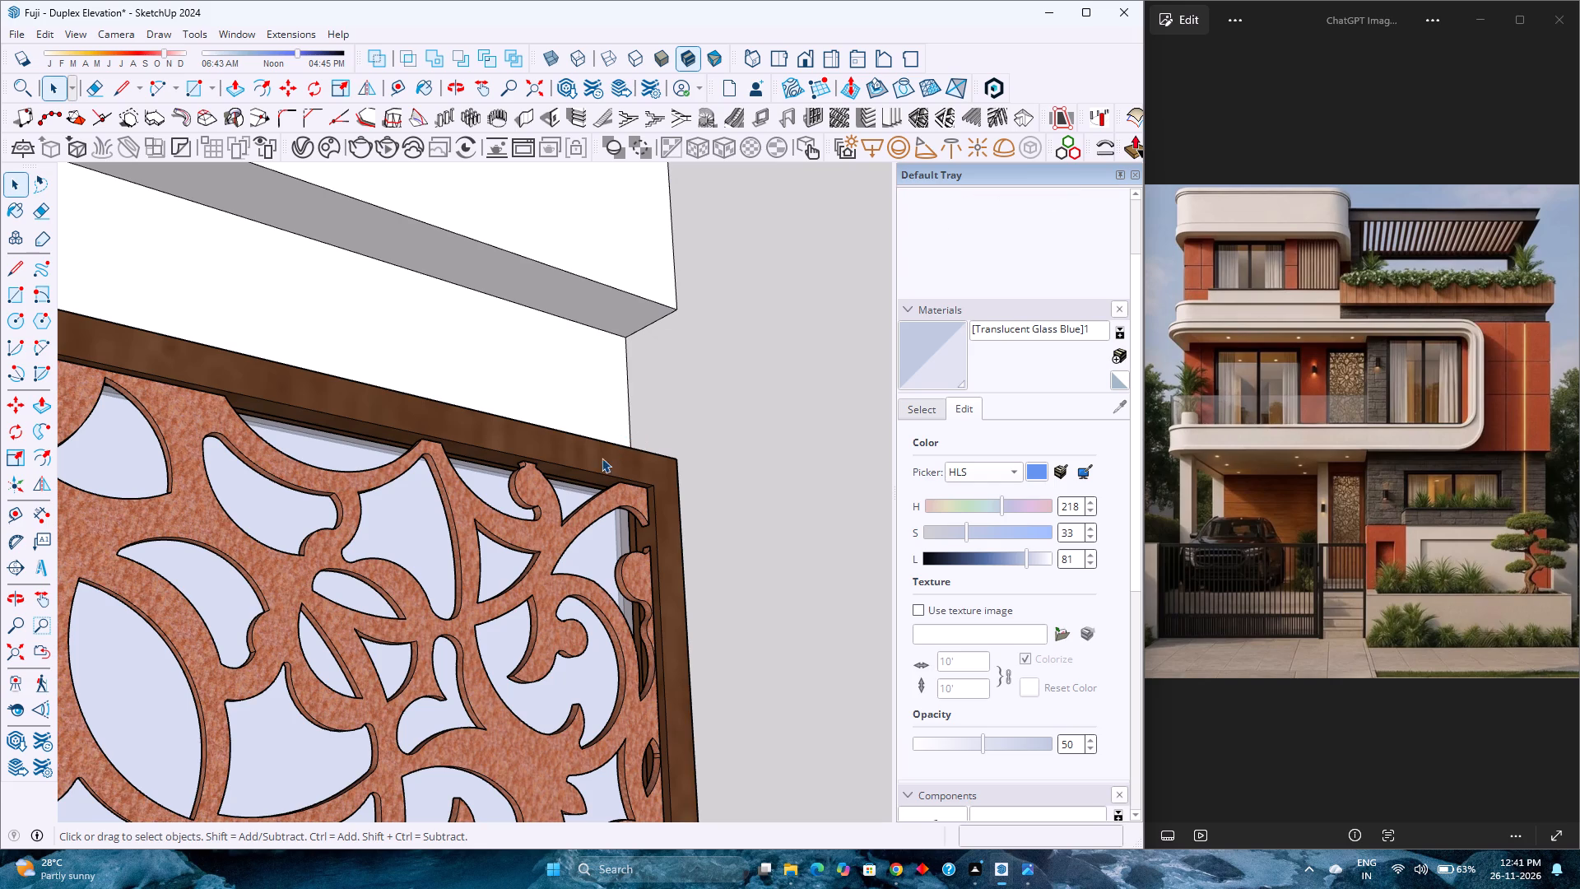
Scale the first-floor Jali component vertically by about 1.06 so its top meets the raised edge of the opening.
{"action": "left_click", "coordinate": [589, 473]}
{"action": "scroll", "coordinate": [566, 486], "scroll_direction": "down", "scroll_amount": 5}
{"action": "key", "text": "s"}
{"action": "scroll", "coordinate": [565, 486], "scroll_direction": "down", "scroll_amount": 3}
{"action": "middle_click_drag", "start_coordinate": [551, 484], "coordinate": [554, 512]}
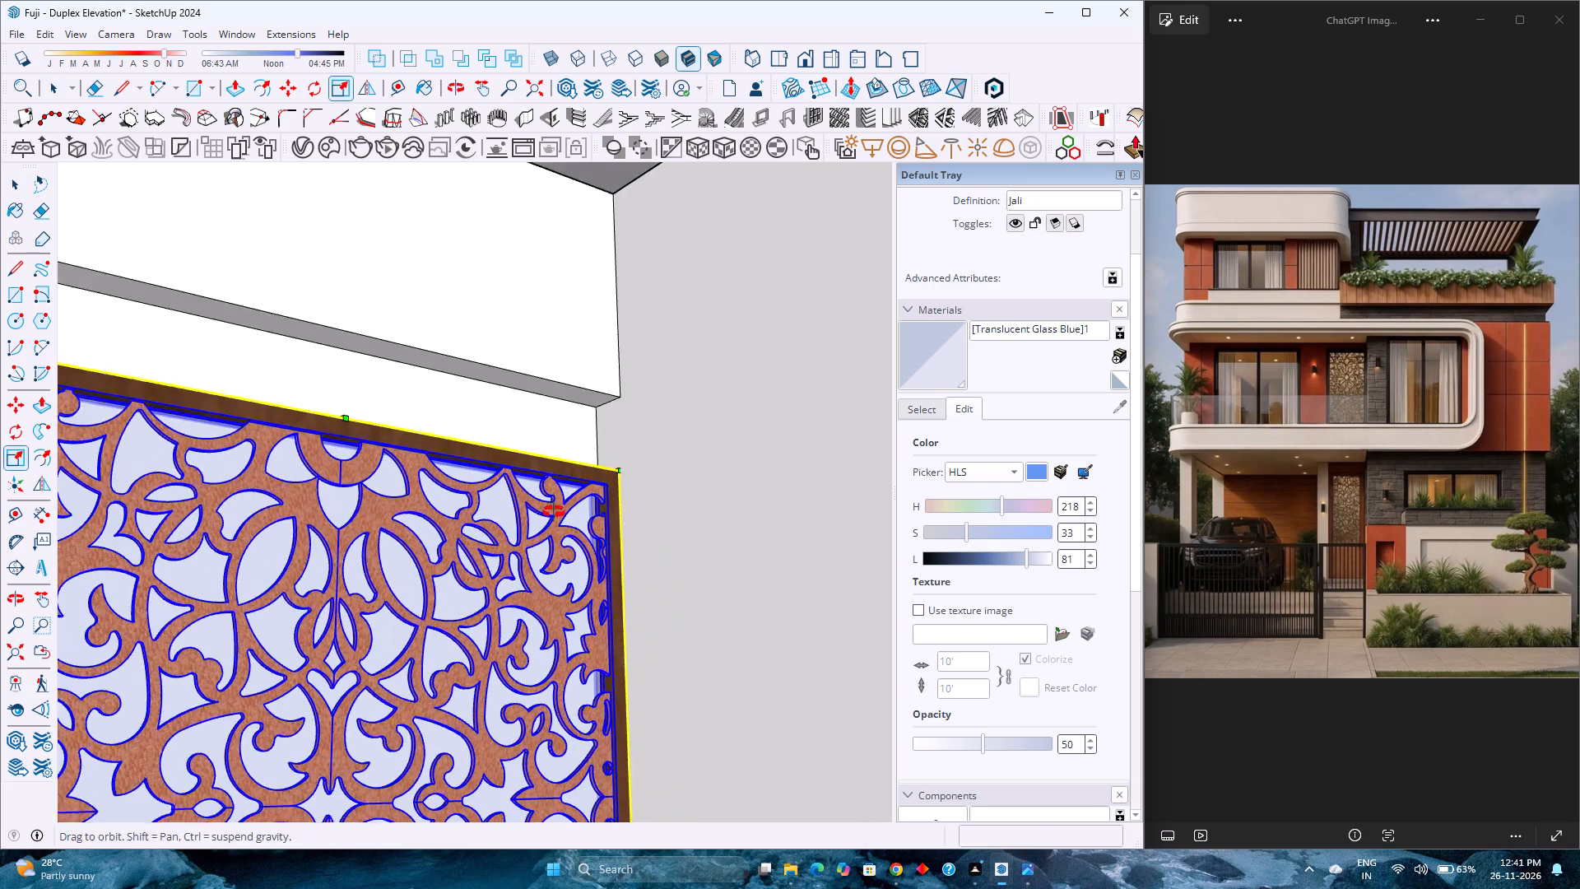
{"action": "middle_click_drag", "start_coordinate": [554, 512], "coordinate": [559, 578]}
{"action": "scroll", "coordinate": [330, 412], "scroll_direction": "up", "scroll_amount": 6}
{"action": "middle_click_drag", "start_coordinate": [330, 431], "coordinate": [357, 548]}
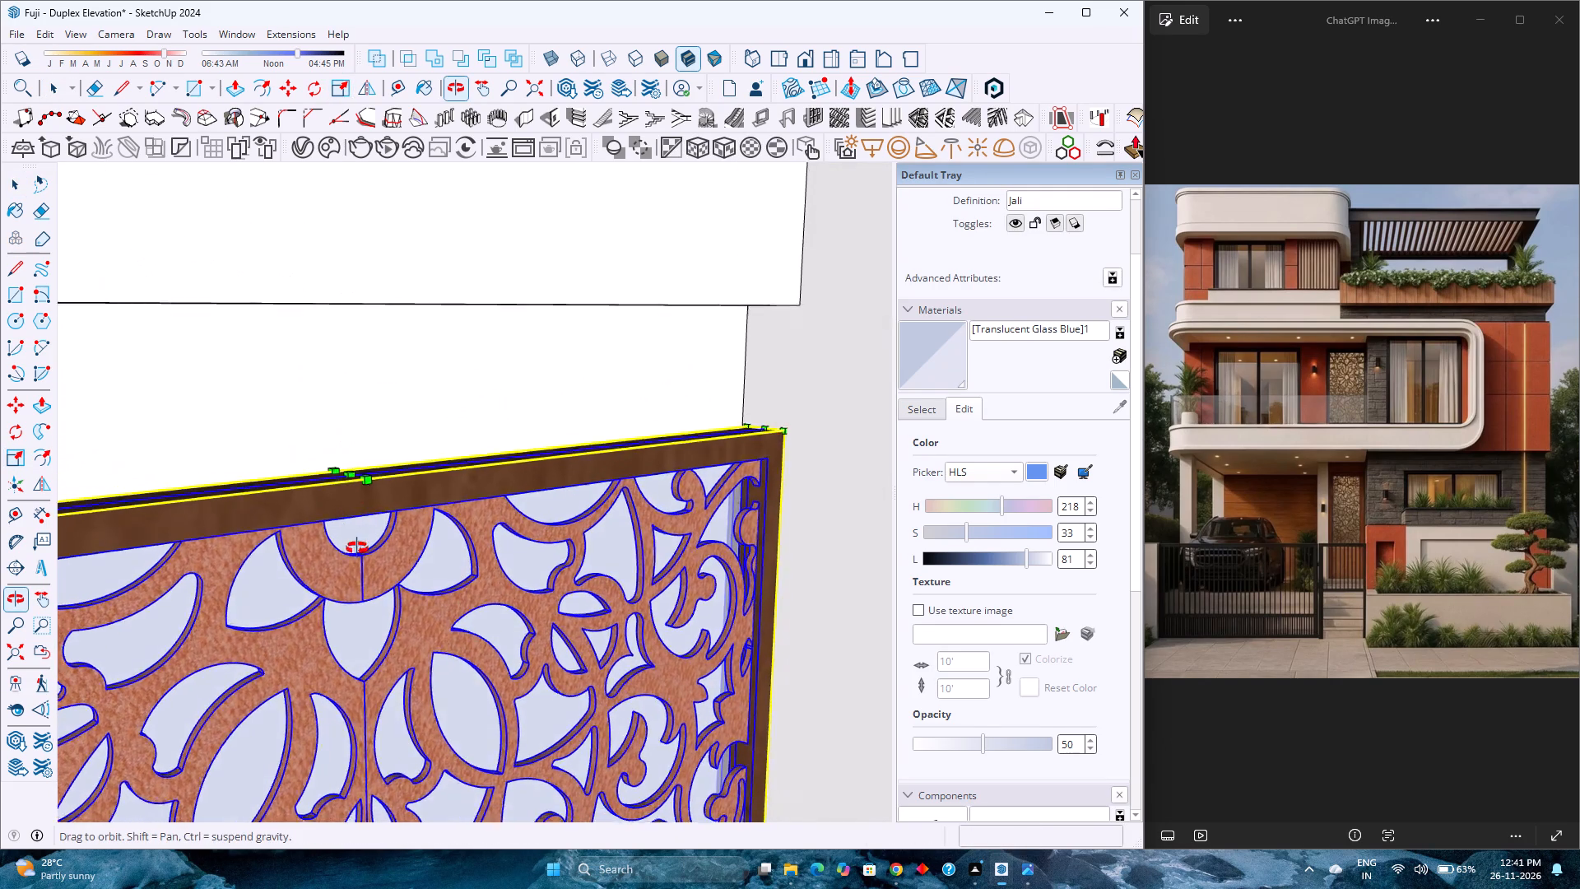
{"action": "middle_click_drag", "start_coordinate": [357, 548], "coordinate": [357, 561]}
{"action": "middle_click", "coordinate": [357, 561]}
{"action": "left_click", "coordinate": [353, 472]}
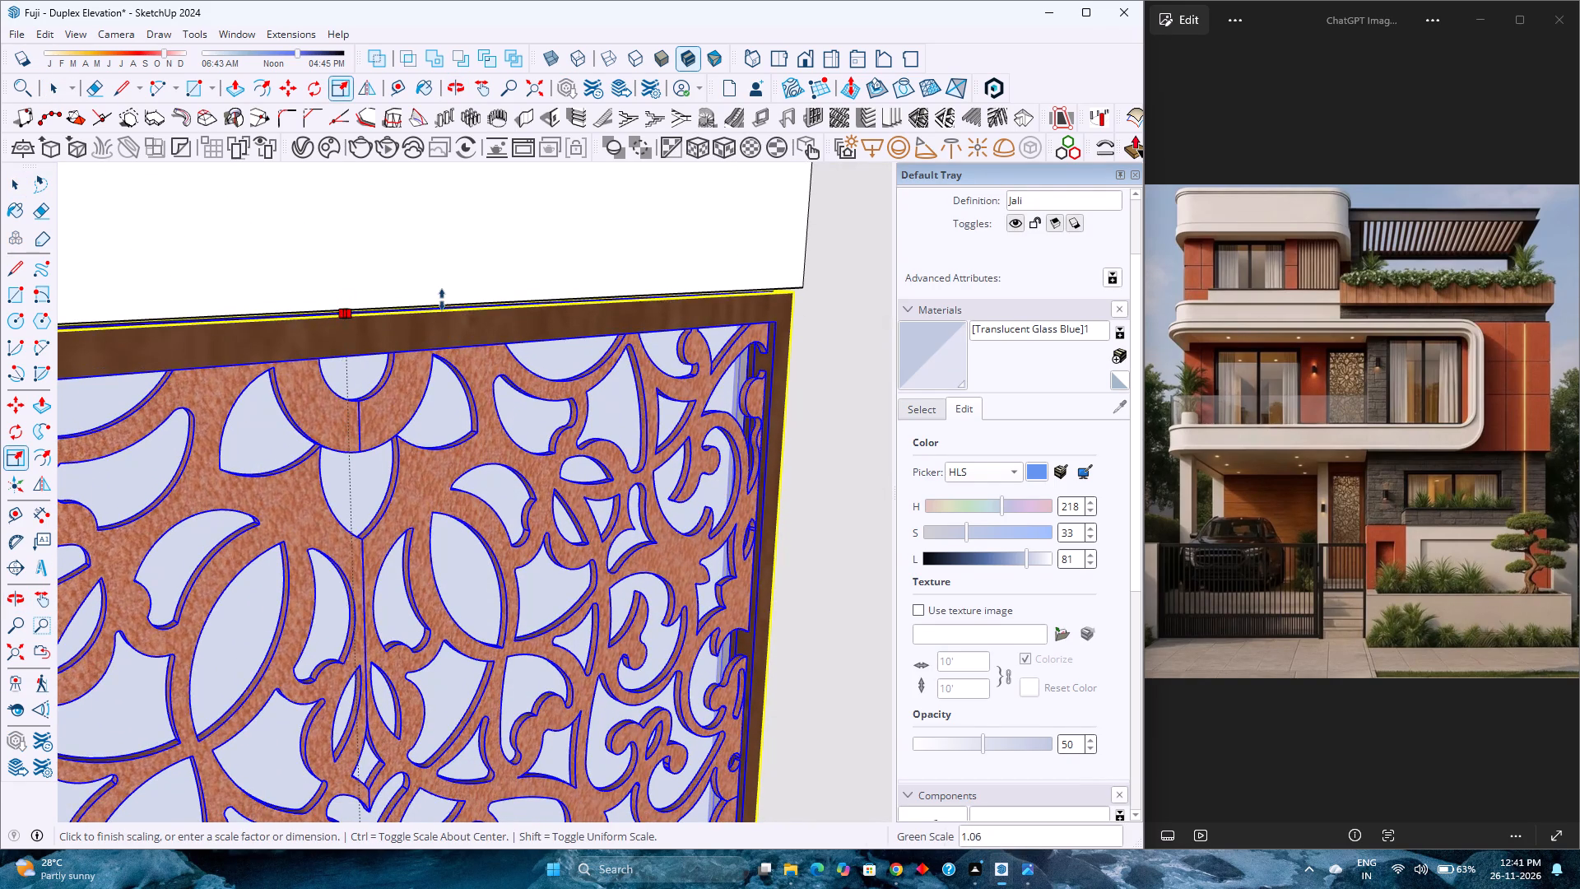
{"action": "left_click", "coordinate": [441, 304]}
{"action": "scroll", "coordinate": [471, 370], "scroll_direction": "down", "scroll_amount": 7}
{"action": "key", "text": "space"}
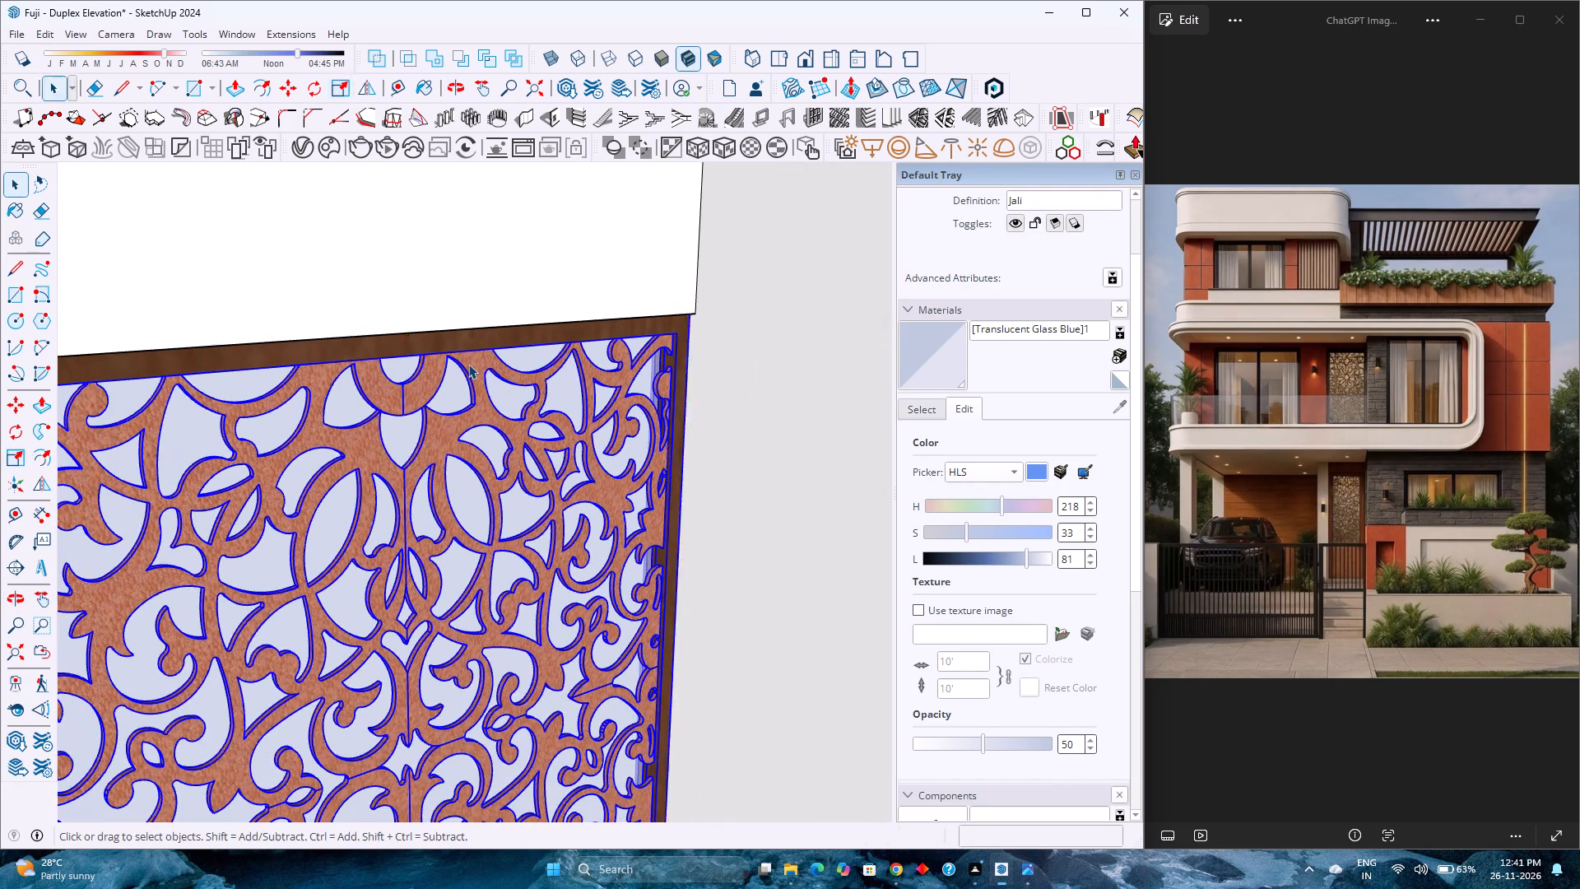
Fit the whole model in view and close the nested group editing.
{"action": "scroll", "coordinate": [467, 364], "scroll_direction": "down", "scroll_amount": 16}
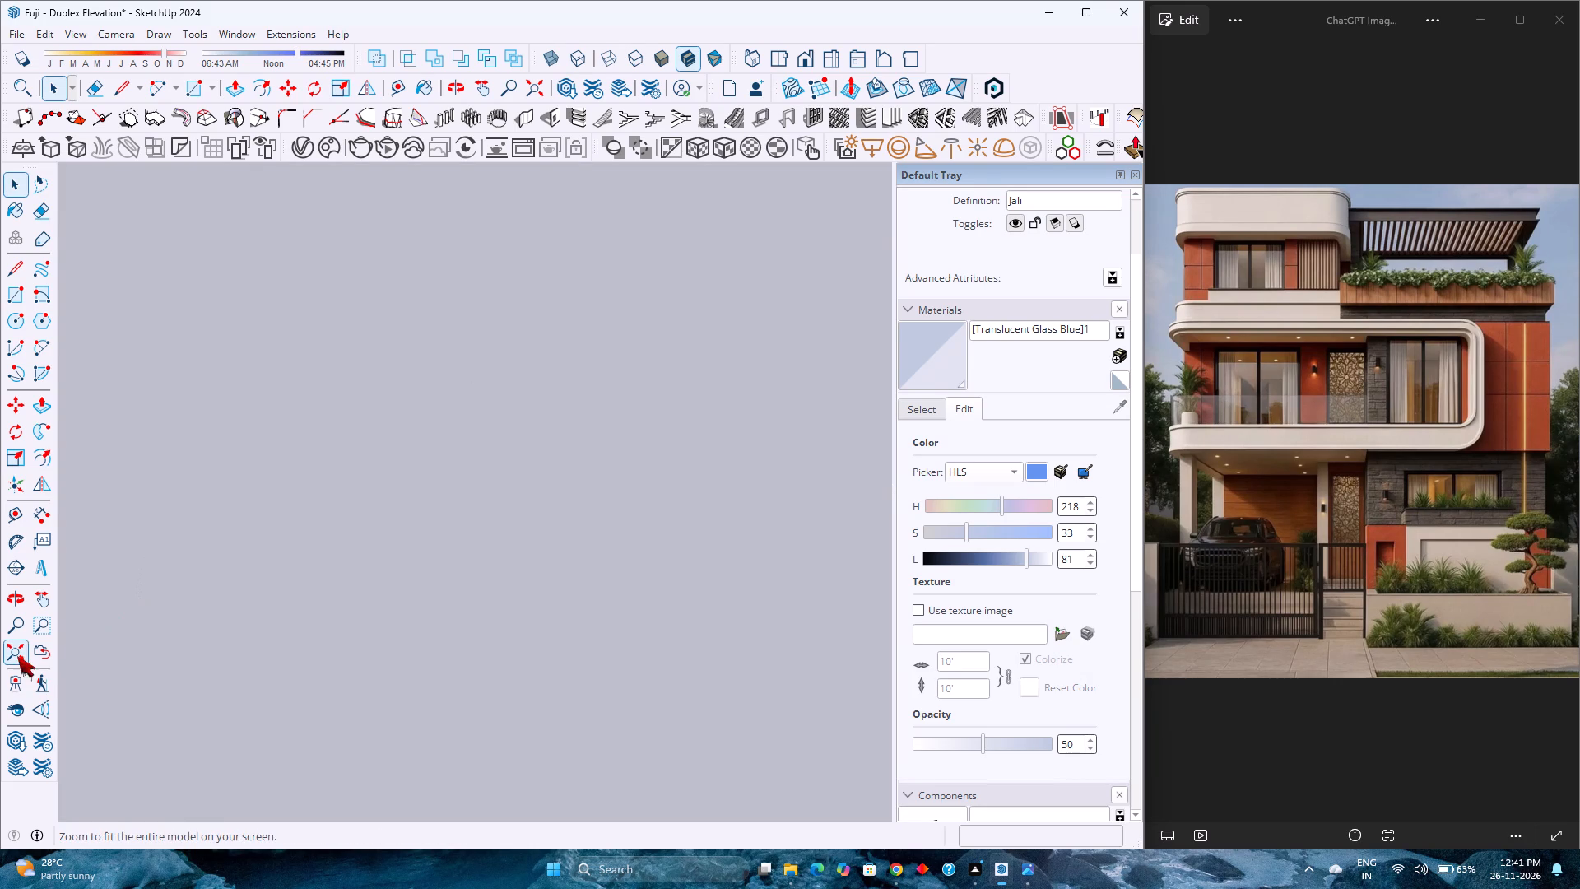
{"action": "left_click", "coordinate": [17, 656]}
{"action": "middle_click_drag", "start_coordinate": [242, 560], "coordinate": [163, 477]}
{"action": "left_click", "coordinate": [802, 220]}
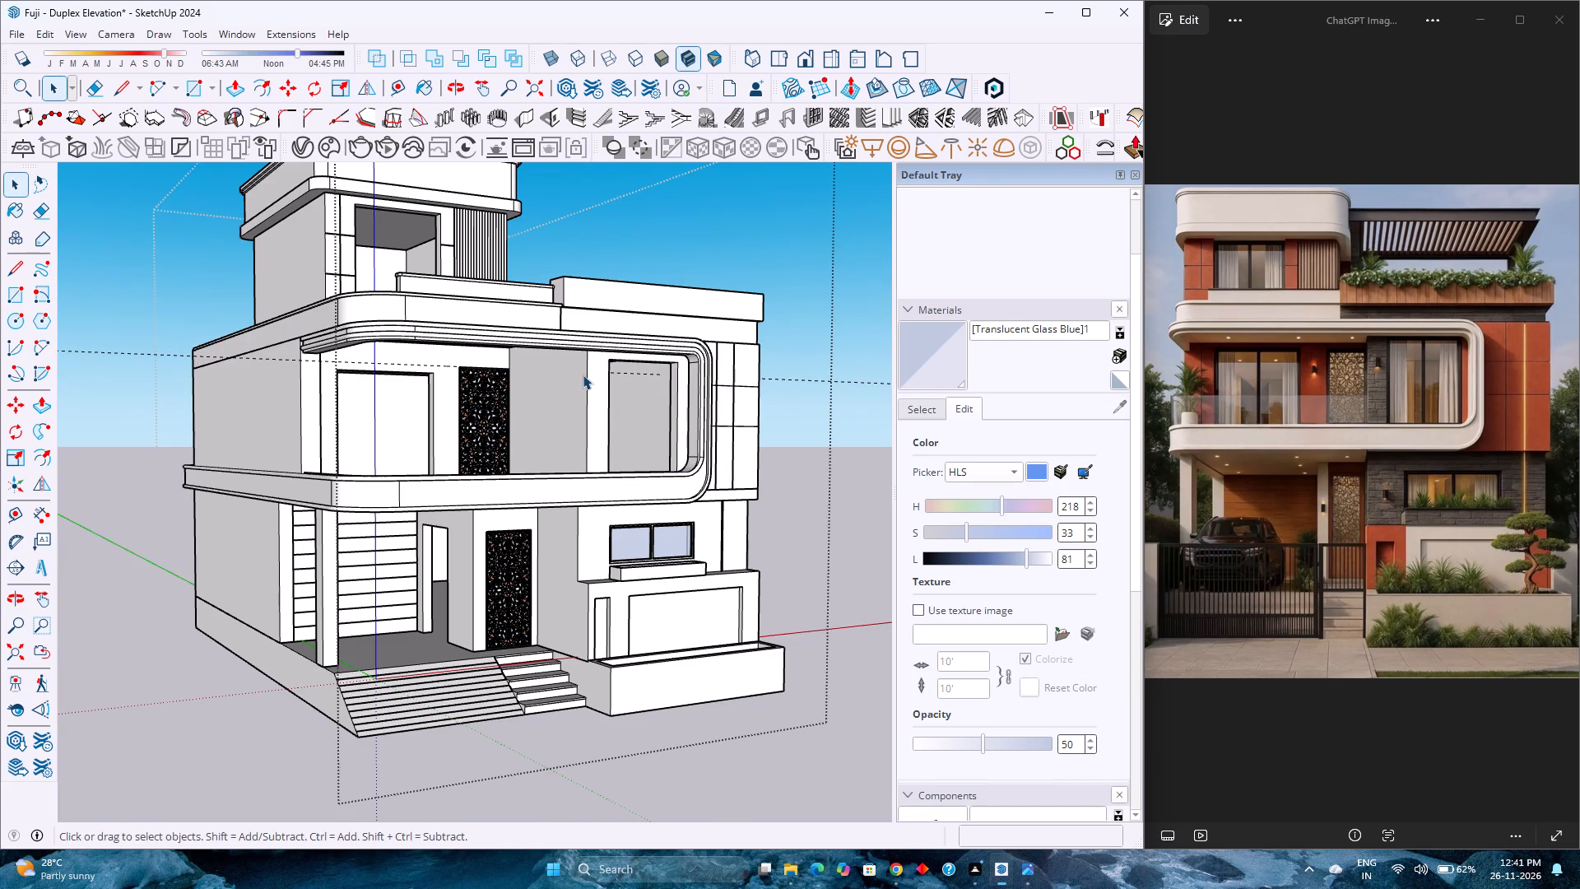
{"action": "scroll", "coordinate": [244, 467], "scroll_direction": "down", "scroll_amount": 5}
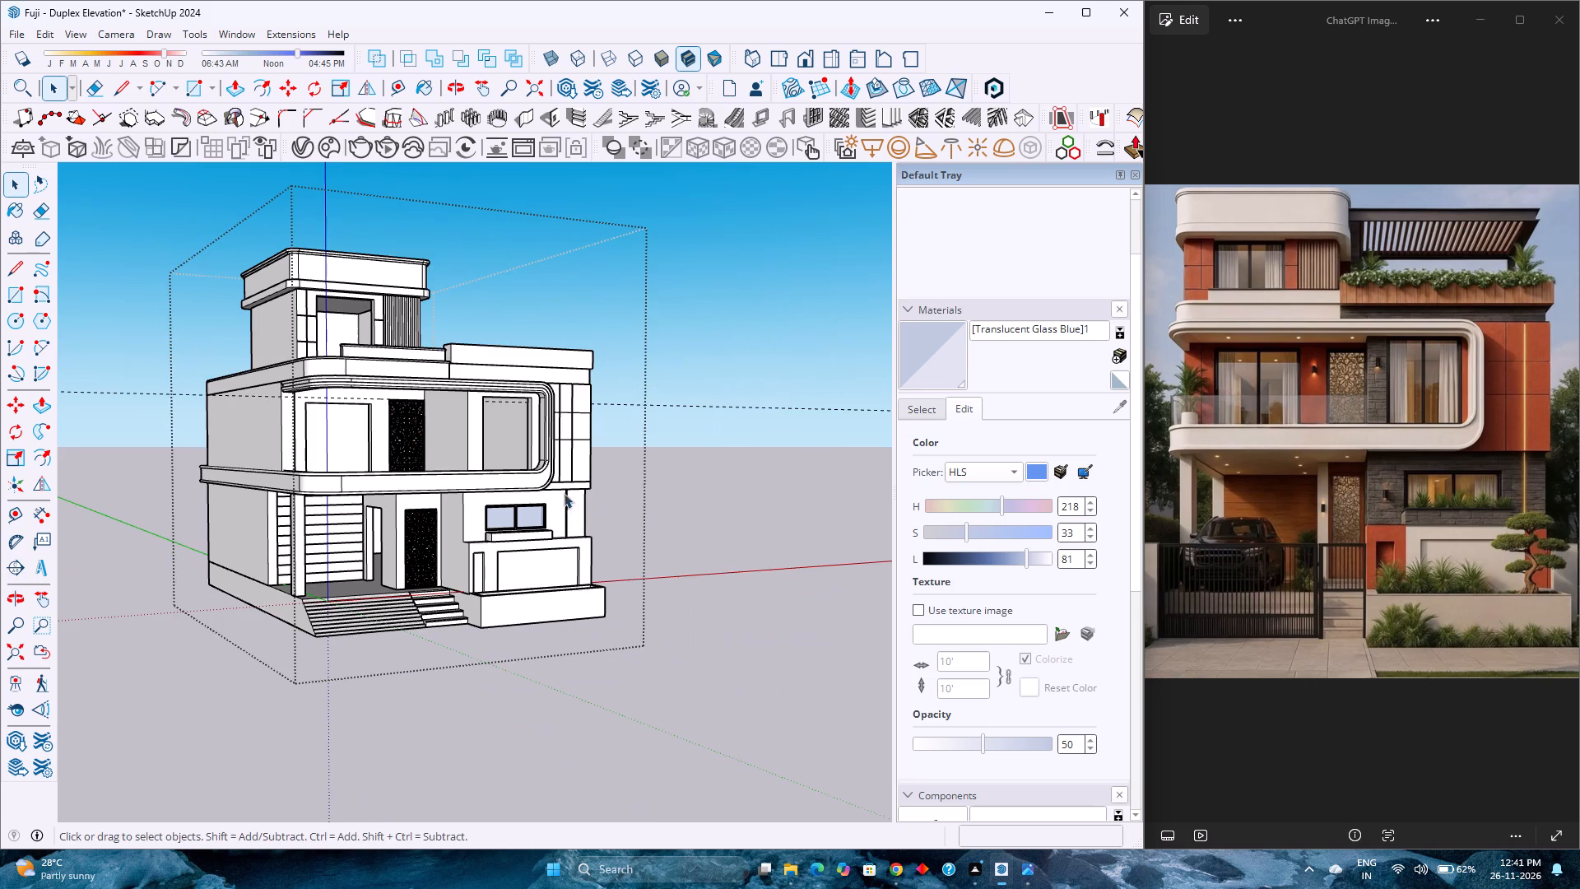
{"action": "left_click", "coordinate": [721, 529]}
Set the standard front view fitted to the whole model, after viewing the house from its planter-side corner.
{"action": "middle_click_drag", "start_coordinate": [705, 526], "coordinate": [335, 533]}
{"action": "middle_click", "coordinate": [335, 533]}
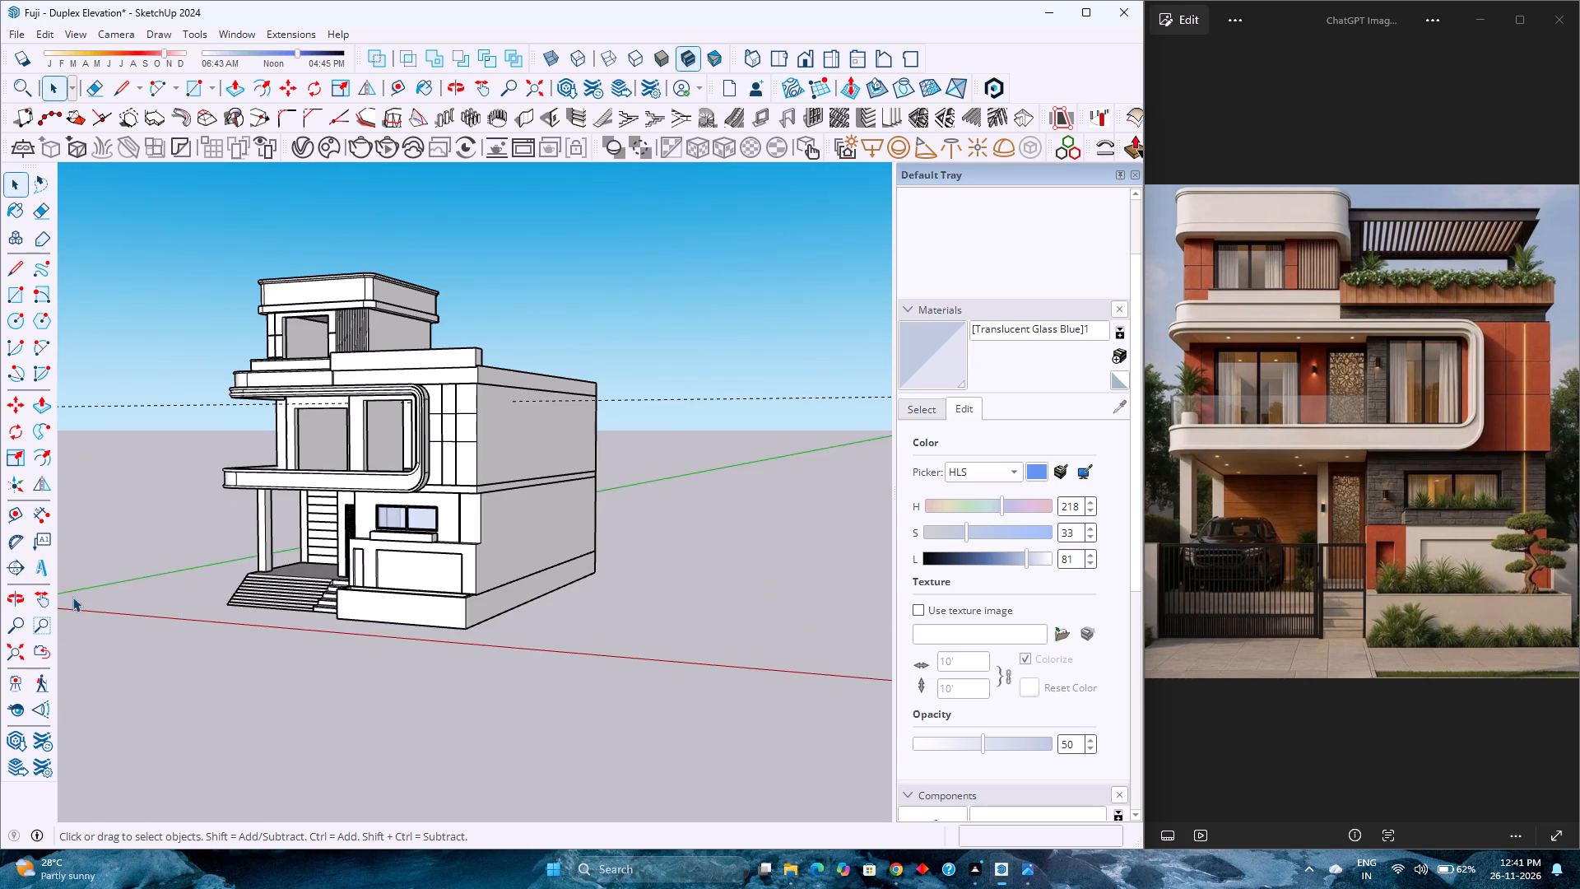
{"action": "left_click", "coordinate": [5, 659]}
{"action": "left_click", "coordinate": [10, 649]}
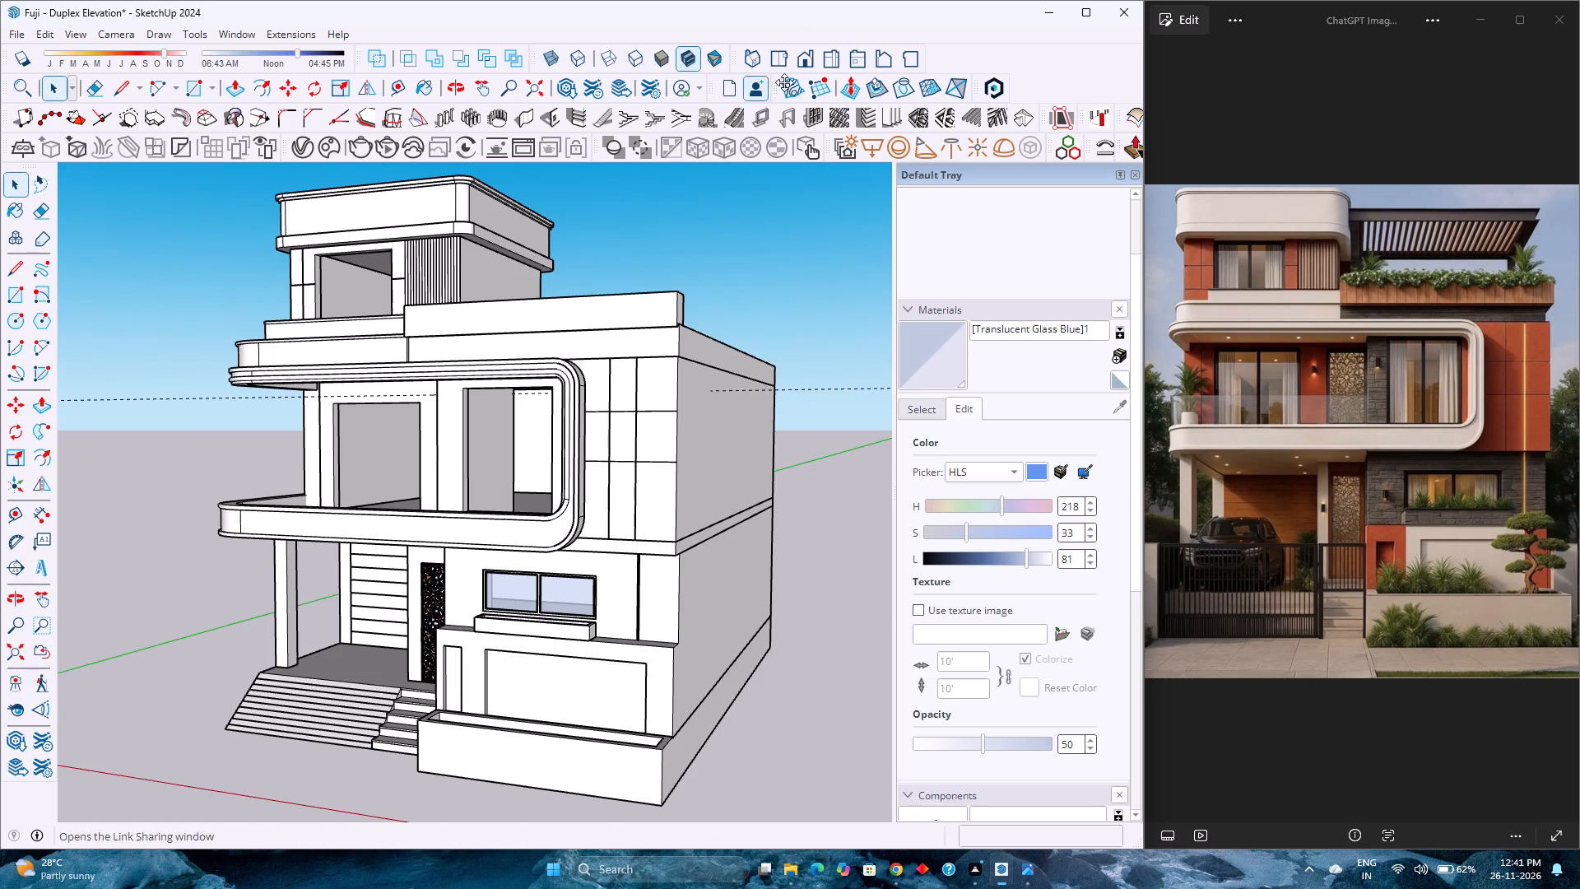
{"action": "left_click", "coordinate": [811, 56]}
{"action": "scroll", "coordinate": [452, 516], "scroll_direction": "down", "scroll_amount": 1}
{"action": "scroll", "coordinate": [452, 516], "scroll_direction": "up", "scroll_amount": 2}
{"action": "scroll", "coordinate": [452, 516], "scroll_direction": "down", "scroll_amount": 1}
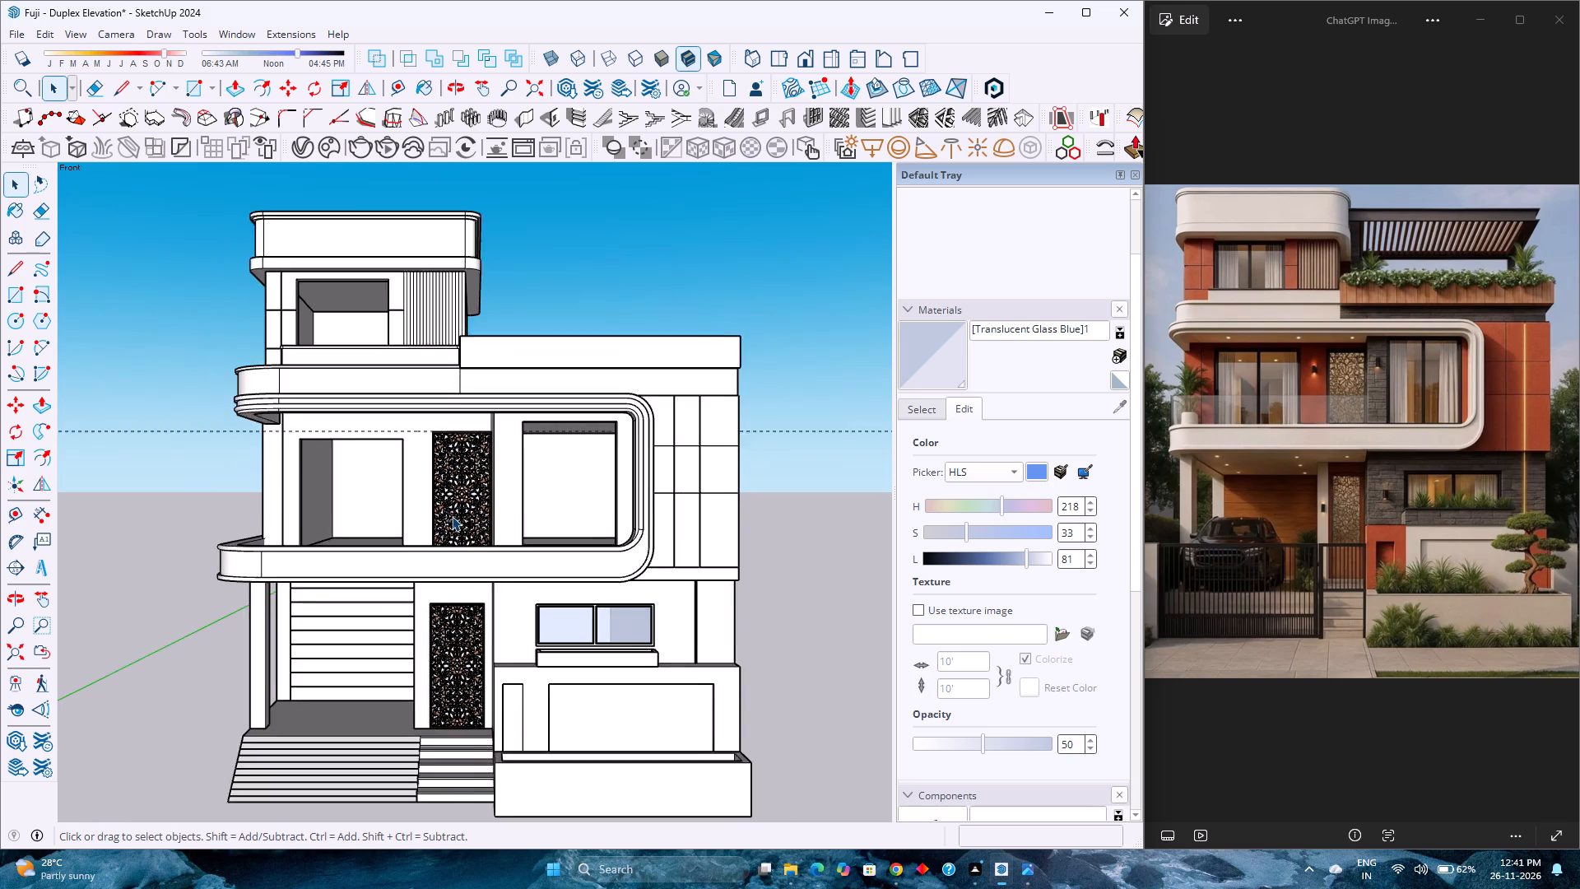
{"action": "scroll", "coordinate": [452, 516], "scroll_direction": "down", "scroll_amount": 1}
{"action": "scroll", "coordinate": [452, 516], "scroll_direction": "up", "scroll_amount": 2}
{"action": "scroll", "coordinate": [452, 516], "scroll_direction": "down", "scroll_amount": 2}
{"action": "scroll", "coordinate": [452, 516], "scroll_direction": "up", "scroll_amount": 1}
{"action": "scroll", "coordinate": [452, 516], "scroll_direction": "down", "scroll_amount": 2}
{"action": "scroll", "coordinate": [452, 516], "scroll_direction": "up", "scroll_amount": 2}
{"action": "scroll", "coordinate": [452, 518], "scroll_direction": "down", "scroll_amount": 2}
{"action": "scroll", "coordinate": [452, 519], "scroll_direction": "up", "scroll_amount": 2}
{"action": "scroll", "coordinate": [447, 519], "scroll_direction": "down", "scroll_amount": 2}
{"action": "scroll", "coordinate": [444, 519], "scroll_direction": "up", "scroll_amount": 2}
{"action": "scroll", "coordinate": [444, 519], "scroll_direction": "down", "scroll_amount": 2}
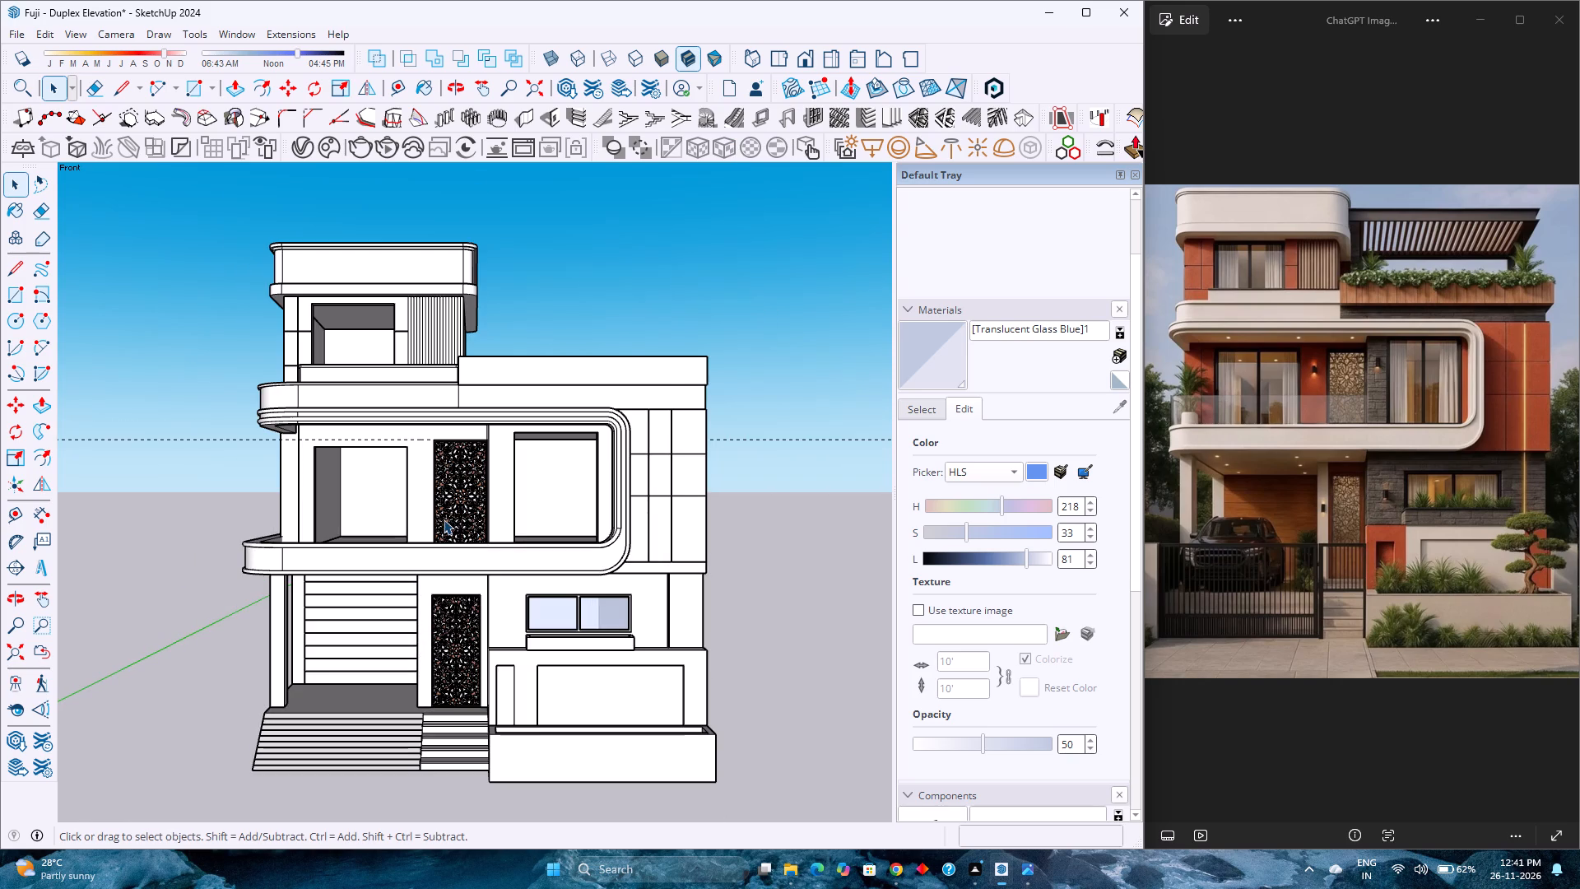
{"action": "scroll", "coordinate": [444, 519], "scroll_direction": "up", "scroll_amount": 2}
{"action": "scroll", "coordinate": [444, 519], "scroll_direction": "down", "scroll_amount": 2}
Save the Duplex Elevation model.
{"action": "key", "text": "ctrl+s"}
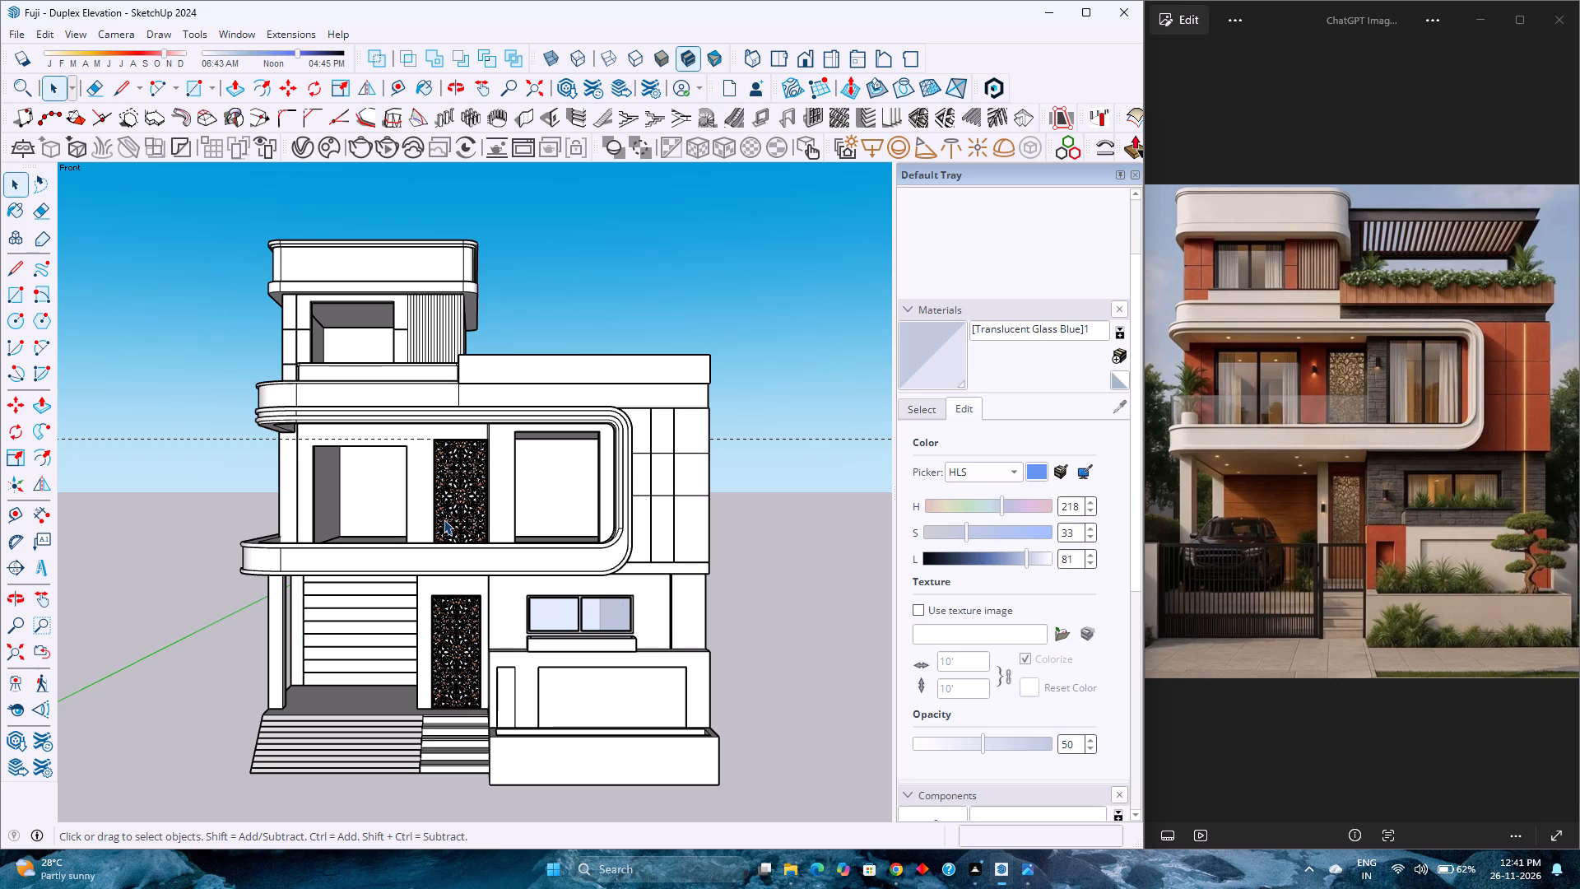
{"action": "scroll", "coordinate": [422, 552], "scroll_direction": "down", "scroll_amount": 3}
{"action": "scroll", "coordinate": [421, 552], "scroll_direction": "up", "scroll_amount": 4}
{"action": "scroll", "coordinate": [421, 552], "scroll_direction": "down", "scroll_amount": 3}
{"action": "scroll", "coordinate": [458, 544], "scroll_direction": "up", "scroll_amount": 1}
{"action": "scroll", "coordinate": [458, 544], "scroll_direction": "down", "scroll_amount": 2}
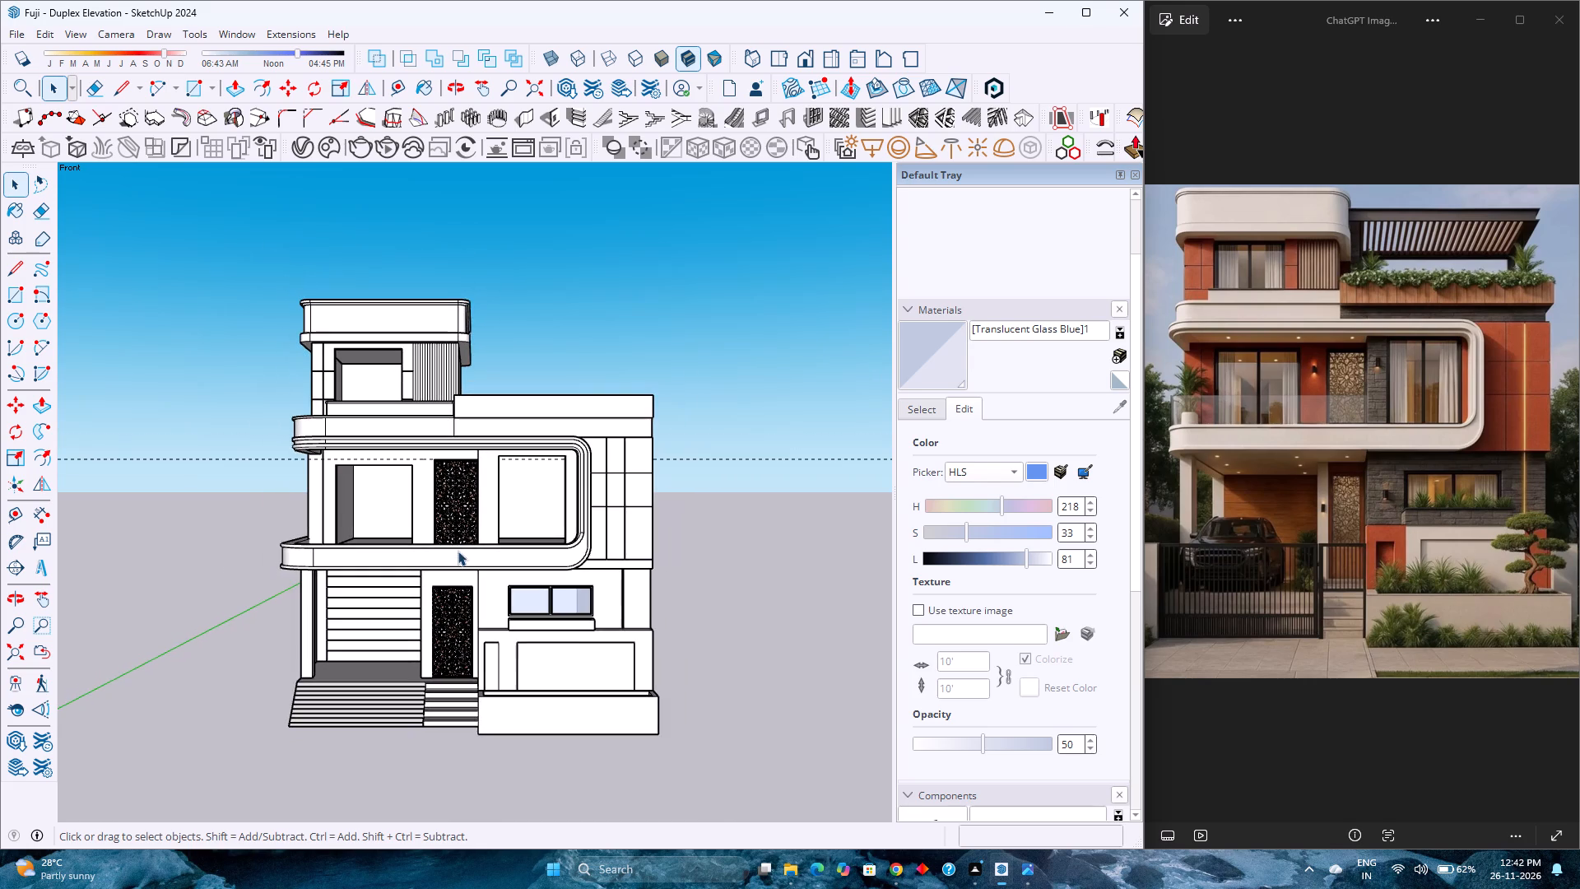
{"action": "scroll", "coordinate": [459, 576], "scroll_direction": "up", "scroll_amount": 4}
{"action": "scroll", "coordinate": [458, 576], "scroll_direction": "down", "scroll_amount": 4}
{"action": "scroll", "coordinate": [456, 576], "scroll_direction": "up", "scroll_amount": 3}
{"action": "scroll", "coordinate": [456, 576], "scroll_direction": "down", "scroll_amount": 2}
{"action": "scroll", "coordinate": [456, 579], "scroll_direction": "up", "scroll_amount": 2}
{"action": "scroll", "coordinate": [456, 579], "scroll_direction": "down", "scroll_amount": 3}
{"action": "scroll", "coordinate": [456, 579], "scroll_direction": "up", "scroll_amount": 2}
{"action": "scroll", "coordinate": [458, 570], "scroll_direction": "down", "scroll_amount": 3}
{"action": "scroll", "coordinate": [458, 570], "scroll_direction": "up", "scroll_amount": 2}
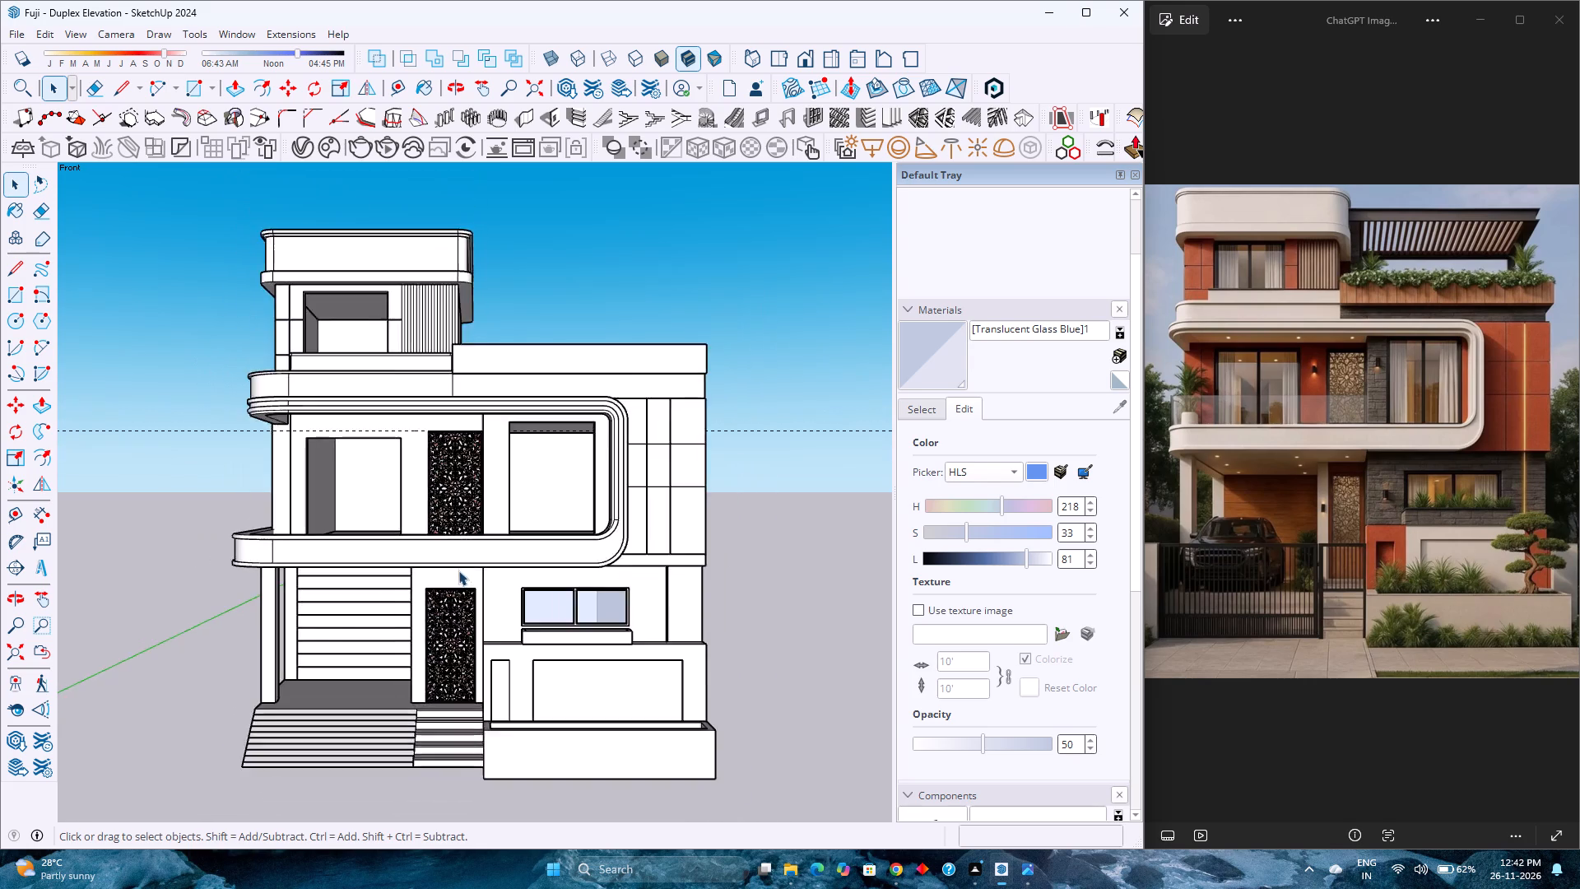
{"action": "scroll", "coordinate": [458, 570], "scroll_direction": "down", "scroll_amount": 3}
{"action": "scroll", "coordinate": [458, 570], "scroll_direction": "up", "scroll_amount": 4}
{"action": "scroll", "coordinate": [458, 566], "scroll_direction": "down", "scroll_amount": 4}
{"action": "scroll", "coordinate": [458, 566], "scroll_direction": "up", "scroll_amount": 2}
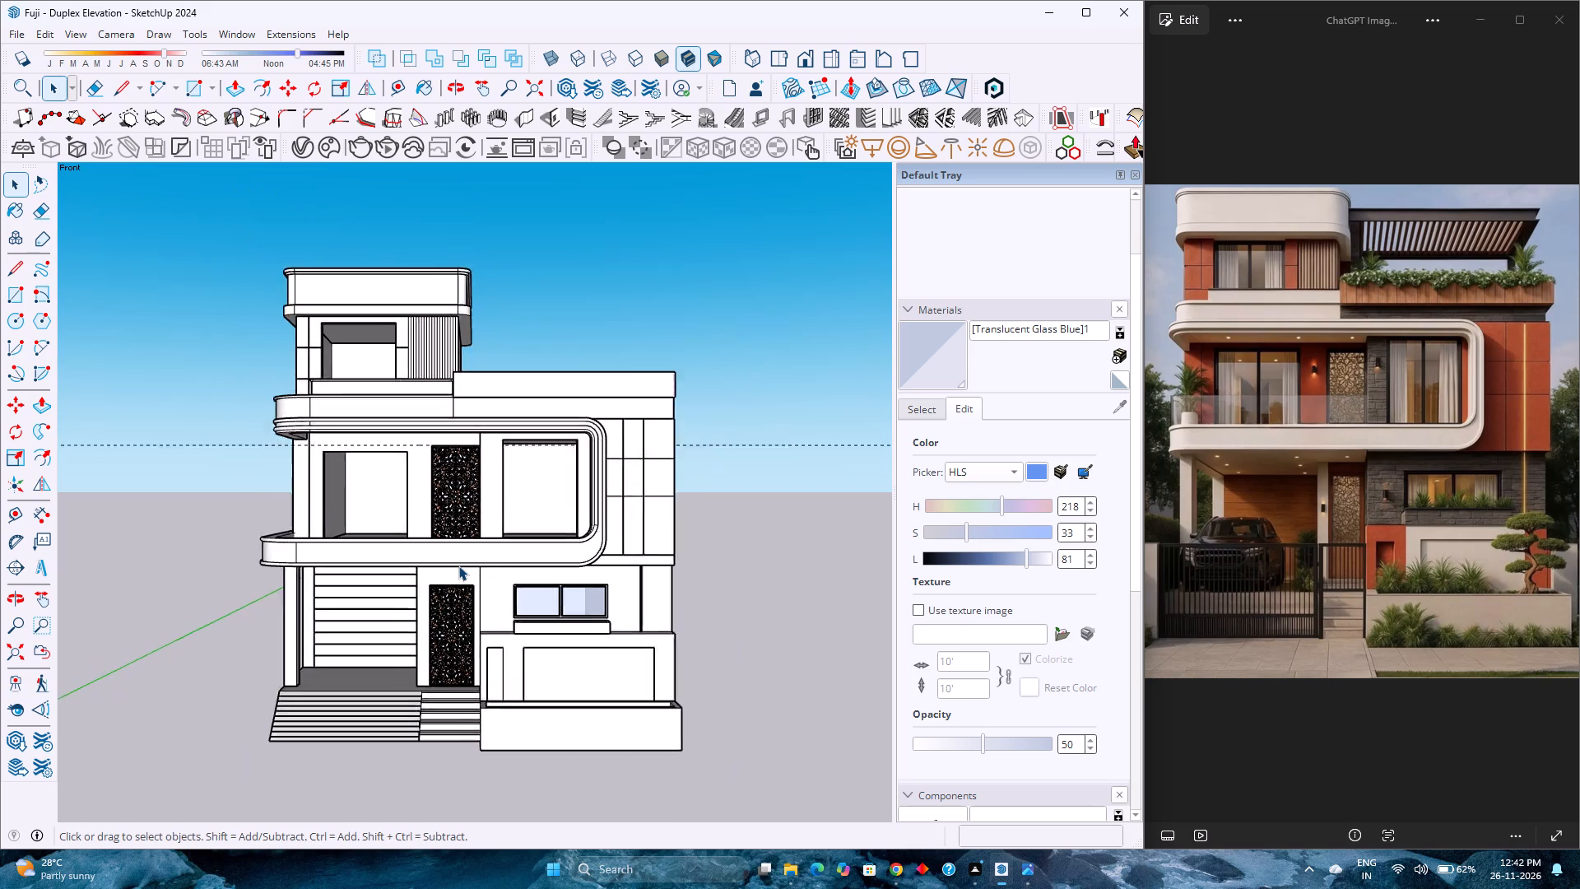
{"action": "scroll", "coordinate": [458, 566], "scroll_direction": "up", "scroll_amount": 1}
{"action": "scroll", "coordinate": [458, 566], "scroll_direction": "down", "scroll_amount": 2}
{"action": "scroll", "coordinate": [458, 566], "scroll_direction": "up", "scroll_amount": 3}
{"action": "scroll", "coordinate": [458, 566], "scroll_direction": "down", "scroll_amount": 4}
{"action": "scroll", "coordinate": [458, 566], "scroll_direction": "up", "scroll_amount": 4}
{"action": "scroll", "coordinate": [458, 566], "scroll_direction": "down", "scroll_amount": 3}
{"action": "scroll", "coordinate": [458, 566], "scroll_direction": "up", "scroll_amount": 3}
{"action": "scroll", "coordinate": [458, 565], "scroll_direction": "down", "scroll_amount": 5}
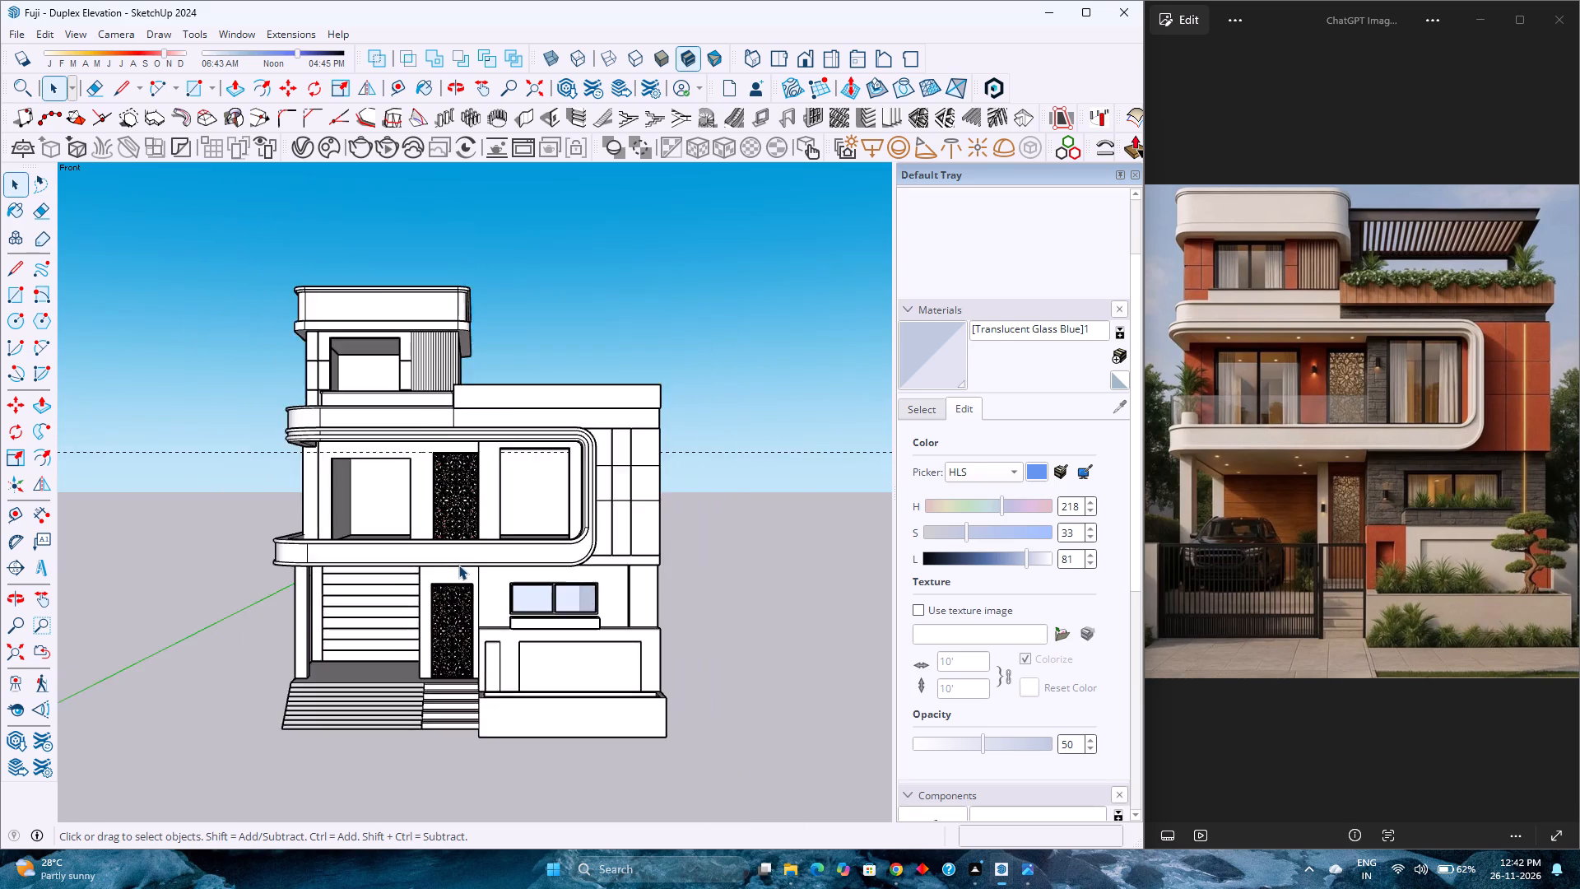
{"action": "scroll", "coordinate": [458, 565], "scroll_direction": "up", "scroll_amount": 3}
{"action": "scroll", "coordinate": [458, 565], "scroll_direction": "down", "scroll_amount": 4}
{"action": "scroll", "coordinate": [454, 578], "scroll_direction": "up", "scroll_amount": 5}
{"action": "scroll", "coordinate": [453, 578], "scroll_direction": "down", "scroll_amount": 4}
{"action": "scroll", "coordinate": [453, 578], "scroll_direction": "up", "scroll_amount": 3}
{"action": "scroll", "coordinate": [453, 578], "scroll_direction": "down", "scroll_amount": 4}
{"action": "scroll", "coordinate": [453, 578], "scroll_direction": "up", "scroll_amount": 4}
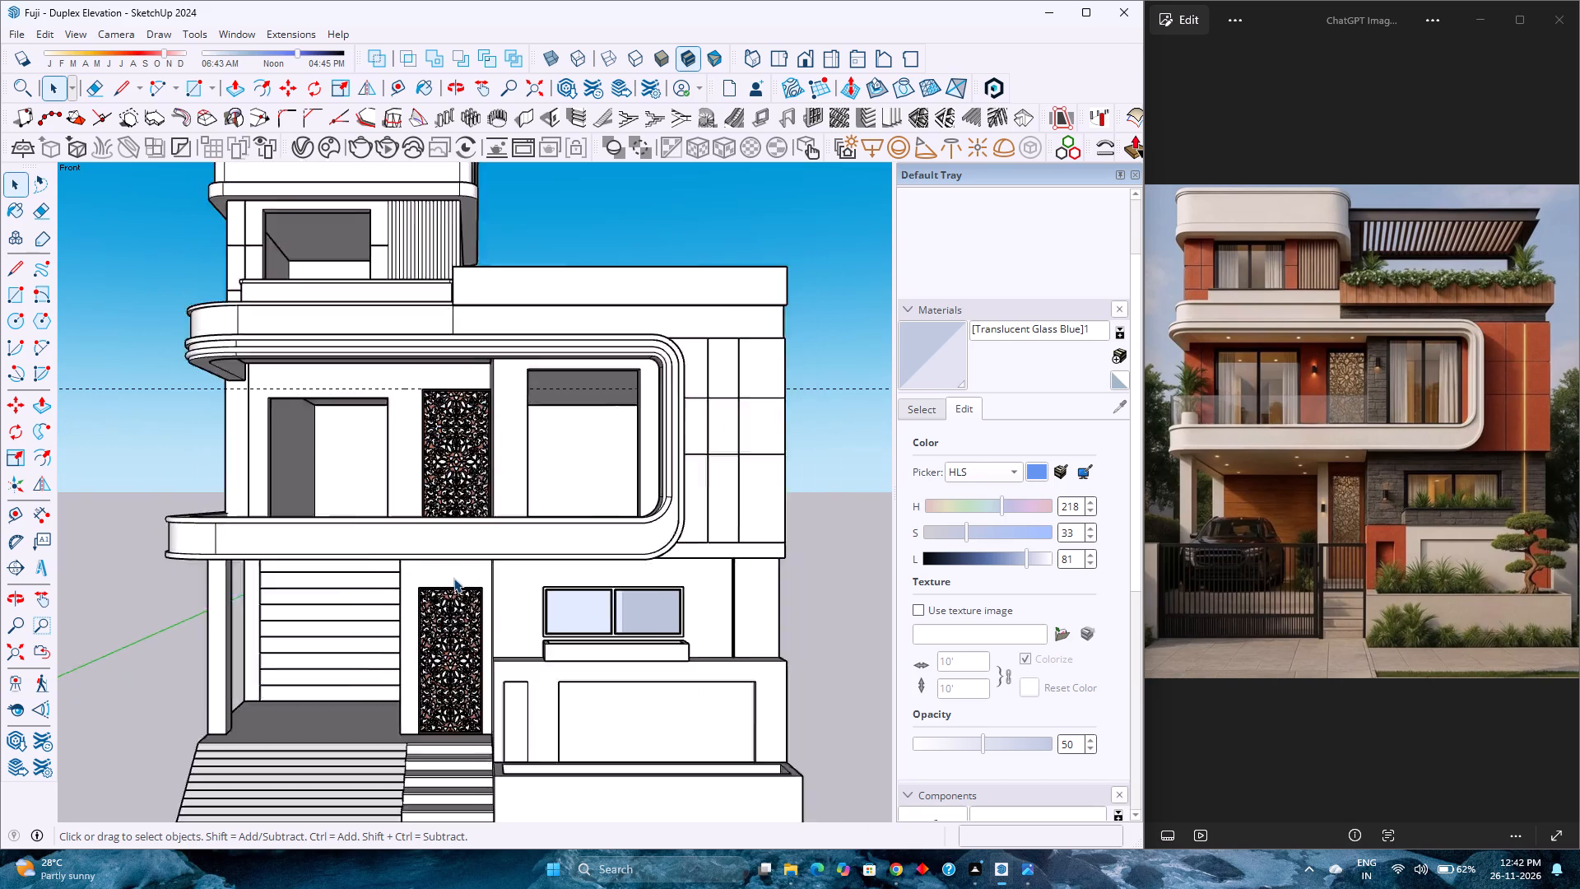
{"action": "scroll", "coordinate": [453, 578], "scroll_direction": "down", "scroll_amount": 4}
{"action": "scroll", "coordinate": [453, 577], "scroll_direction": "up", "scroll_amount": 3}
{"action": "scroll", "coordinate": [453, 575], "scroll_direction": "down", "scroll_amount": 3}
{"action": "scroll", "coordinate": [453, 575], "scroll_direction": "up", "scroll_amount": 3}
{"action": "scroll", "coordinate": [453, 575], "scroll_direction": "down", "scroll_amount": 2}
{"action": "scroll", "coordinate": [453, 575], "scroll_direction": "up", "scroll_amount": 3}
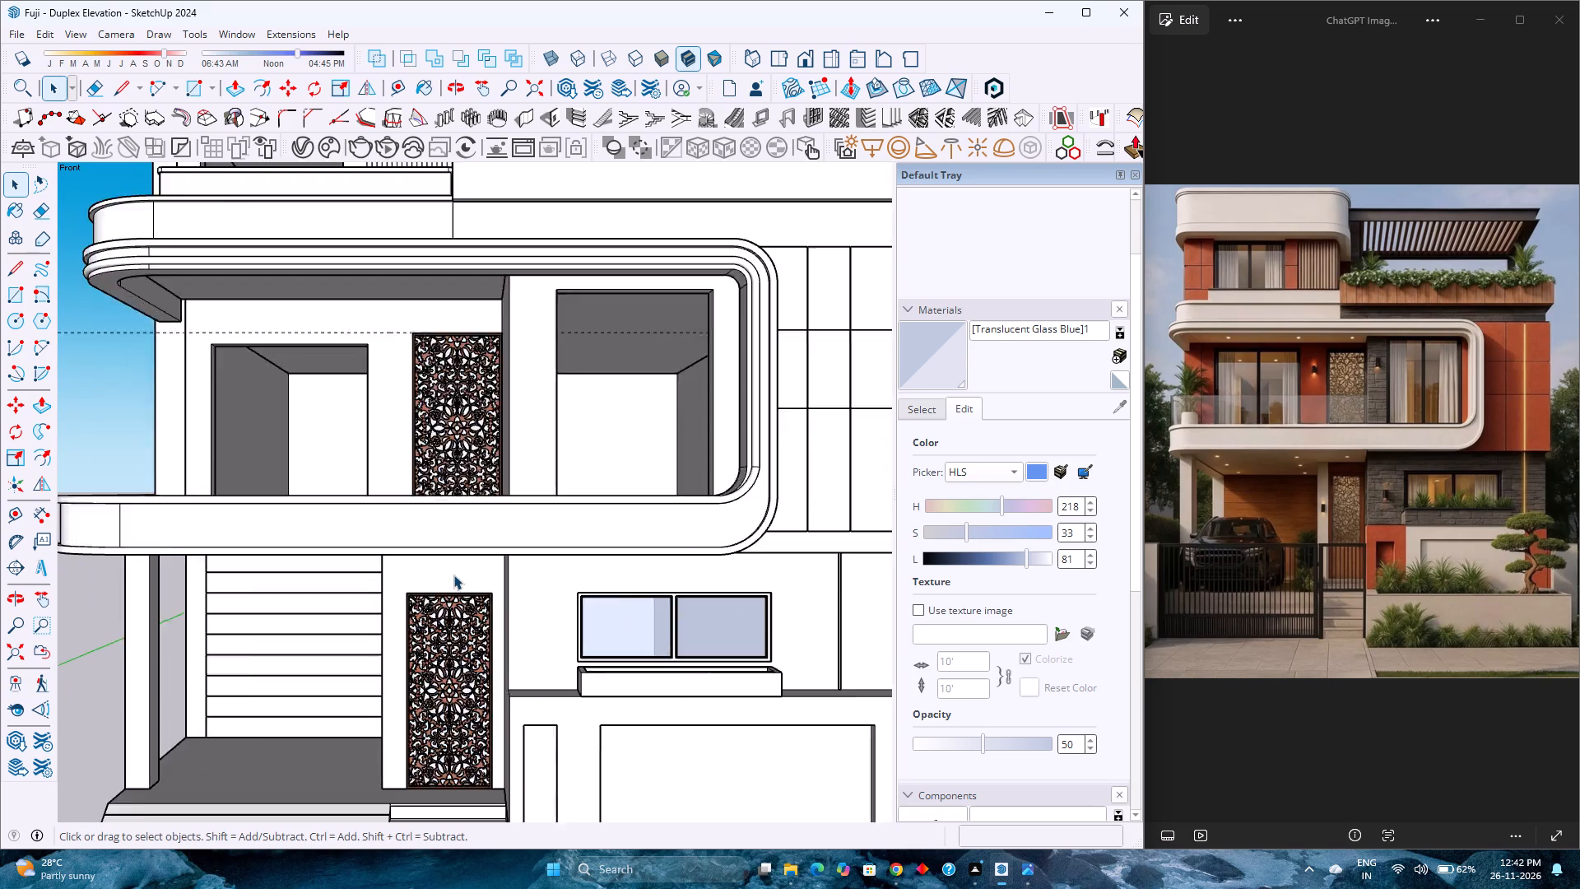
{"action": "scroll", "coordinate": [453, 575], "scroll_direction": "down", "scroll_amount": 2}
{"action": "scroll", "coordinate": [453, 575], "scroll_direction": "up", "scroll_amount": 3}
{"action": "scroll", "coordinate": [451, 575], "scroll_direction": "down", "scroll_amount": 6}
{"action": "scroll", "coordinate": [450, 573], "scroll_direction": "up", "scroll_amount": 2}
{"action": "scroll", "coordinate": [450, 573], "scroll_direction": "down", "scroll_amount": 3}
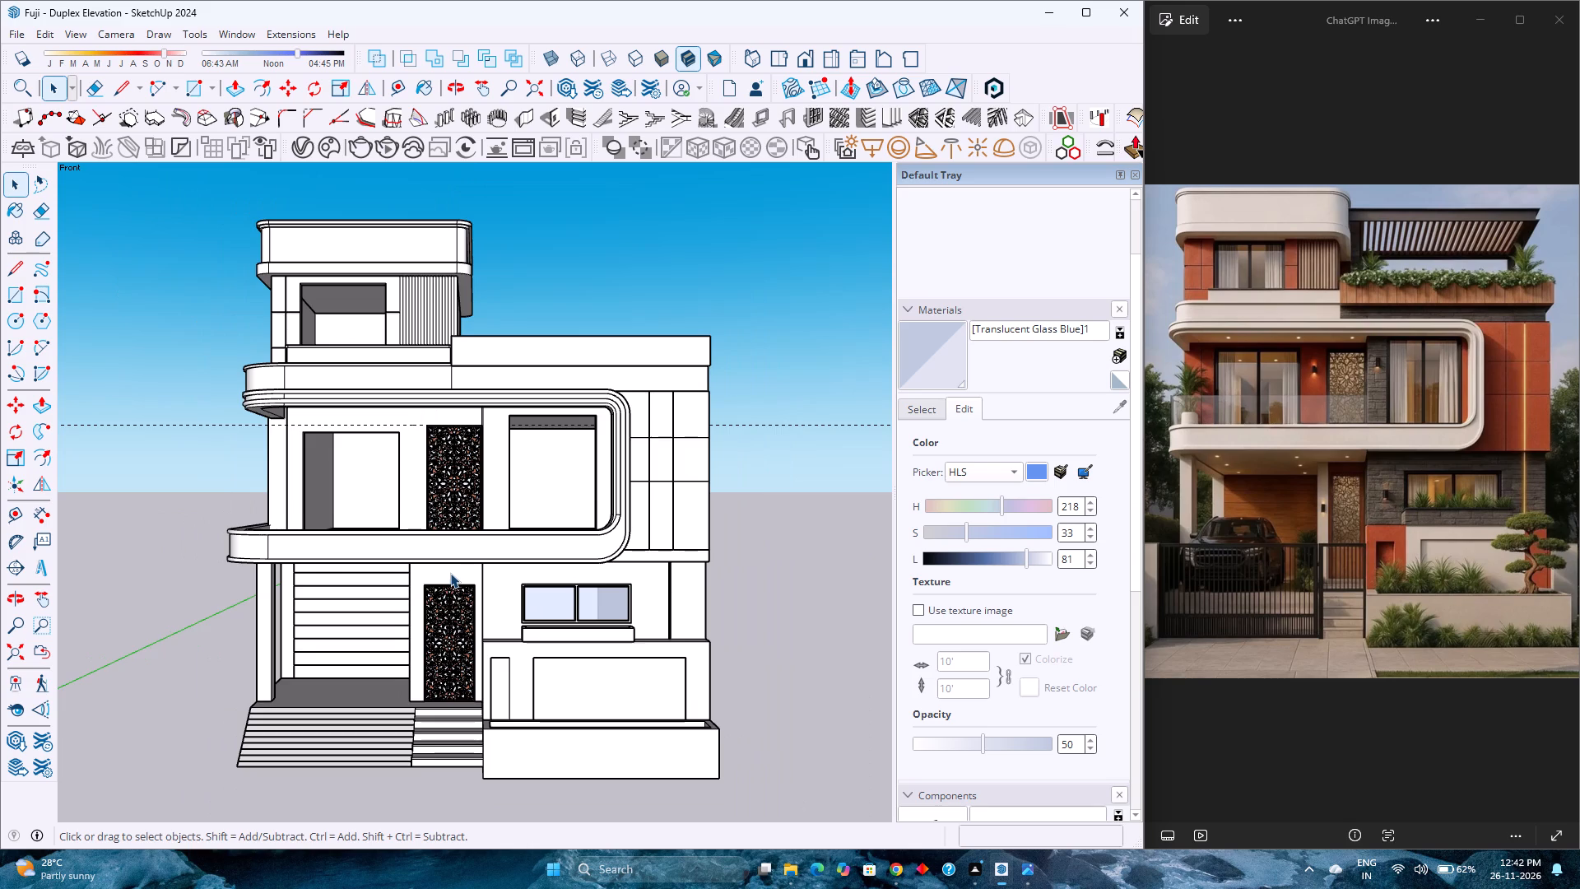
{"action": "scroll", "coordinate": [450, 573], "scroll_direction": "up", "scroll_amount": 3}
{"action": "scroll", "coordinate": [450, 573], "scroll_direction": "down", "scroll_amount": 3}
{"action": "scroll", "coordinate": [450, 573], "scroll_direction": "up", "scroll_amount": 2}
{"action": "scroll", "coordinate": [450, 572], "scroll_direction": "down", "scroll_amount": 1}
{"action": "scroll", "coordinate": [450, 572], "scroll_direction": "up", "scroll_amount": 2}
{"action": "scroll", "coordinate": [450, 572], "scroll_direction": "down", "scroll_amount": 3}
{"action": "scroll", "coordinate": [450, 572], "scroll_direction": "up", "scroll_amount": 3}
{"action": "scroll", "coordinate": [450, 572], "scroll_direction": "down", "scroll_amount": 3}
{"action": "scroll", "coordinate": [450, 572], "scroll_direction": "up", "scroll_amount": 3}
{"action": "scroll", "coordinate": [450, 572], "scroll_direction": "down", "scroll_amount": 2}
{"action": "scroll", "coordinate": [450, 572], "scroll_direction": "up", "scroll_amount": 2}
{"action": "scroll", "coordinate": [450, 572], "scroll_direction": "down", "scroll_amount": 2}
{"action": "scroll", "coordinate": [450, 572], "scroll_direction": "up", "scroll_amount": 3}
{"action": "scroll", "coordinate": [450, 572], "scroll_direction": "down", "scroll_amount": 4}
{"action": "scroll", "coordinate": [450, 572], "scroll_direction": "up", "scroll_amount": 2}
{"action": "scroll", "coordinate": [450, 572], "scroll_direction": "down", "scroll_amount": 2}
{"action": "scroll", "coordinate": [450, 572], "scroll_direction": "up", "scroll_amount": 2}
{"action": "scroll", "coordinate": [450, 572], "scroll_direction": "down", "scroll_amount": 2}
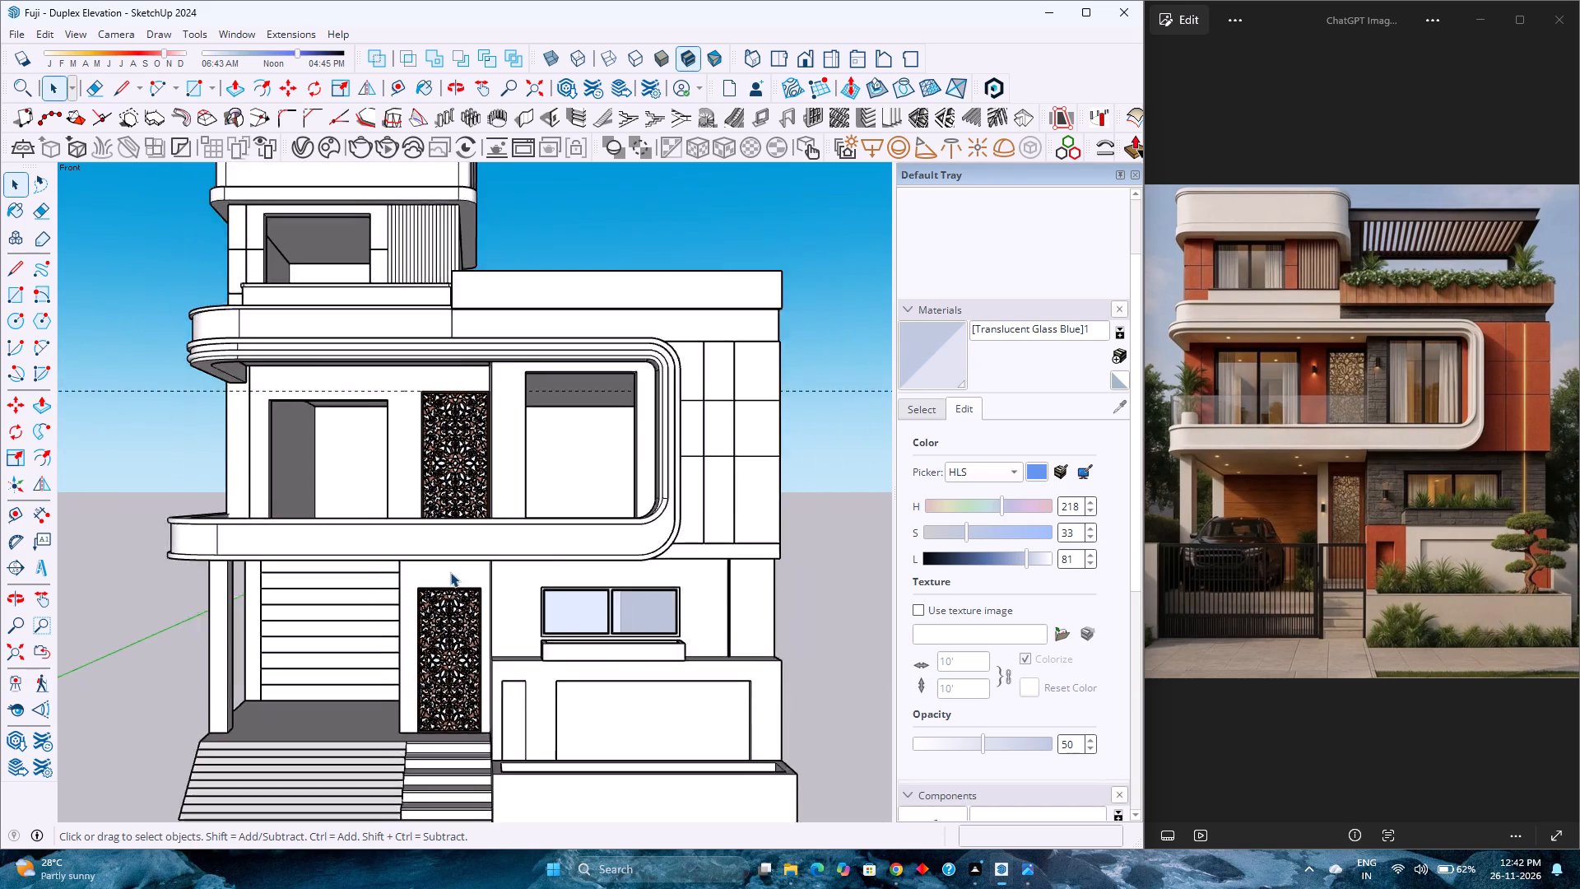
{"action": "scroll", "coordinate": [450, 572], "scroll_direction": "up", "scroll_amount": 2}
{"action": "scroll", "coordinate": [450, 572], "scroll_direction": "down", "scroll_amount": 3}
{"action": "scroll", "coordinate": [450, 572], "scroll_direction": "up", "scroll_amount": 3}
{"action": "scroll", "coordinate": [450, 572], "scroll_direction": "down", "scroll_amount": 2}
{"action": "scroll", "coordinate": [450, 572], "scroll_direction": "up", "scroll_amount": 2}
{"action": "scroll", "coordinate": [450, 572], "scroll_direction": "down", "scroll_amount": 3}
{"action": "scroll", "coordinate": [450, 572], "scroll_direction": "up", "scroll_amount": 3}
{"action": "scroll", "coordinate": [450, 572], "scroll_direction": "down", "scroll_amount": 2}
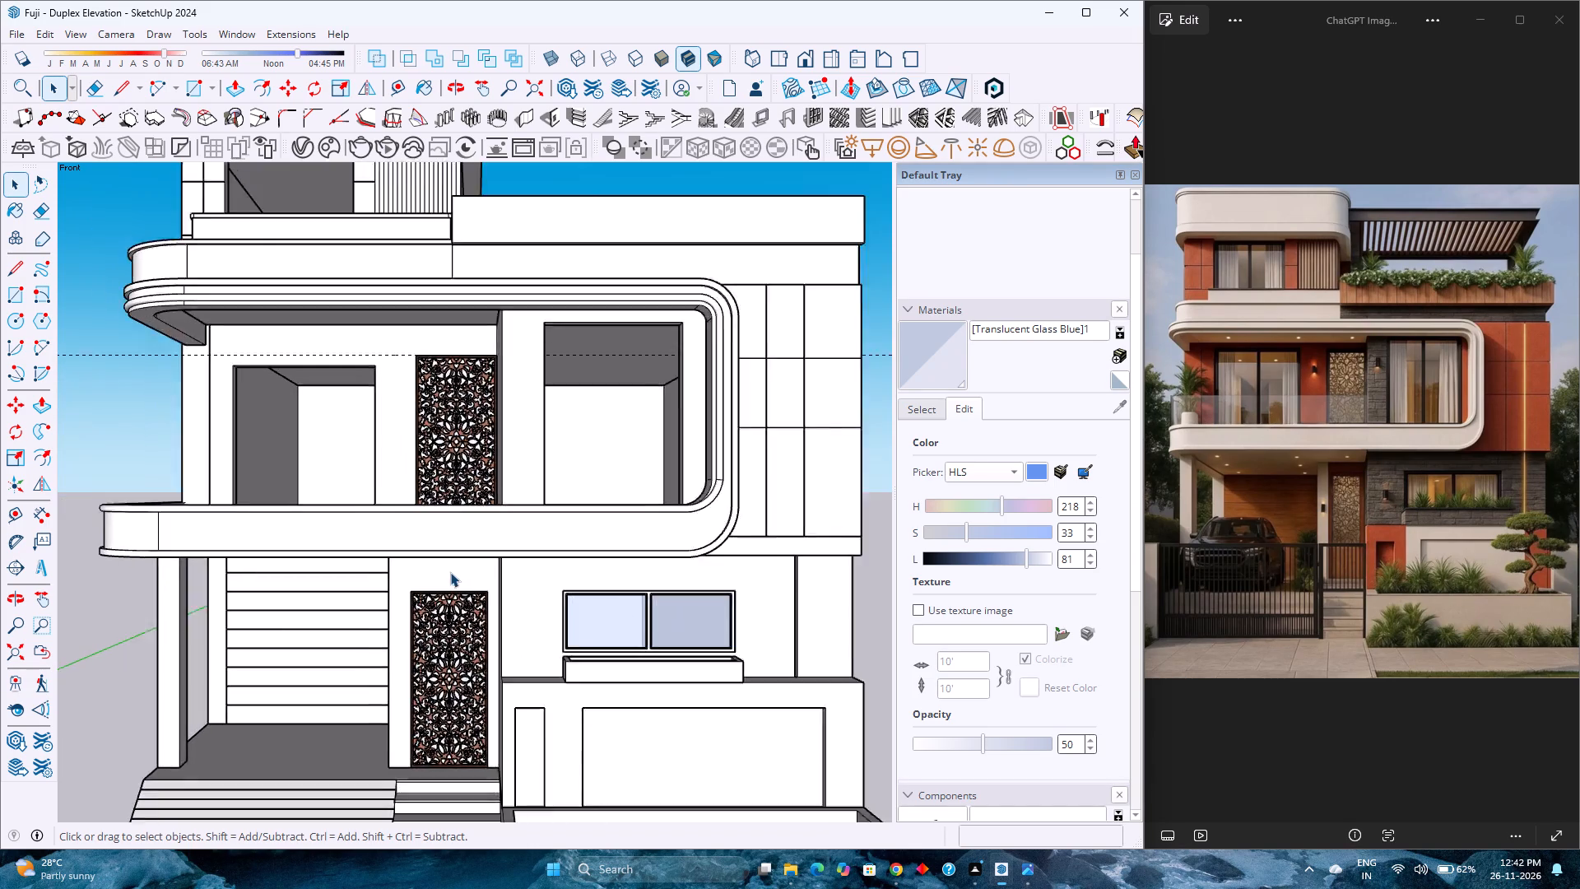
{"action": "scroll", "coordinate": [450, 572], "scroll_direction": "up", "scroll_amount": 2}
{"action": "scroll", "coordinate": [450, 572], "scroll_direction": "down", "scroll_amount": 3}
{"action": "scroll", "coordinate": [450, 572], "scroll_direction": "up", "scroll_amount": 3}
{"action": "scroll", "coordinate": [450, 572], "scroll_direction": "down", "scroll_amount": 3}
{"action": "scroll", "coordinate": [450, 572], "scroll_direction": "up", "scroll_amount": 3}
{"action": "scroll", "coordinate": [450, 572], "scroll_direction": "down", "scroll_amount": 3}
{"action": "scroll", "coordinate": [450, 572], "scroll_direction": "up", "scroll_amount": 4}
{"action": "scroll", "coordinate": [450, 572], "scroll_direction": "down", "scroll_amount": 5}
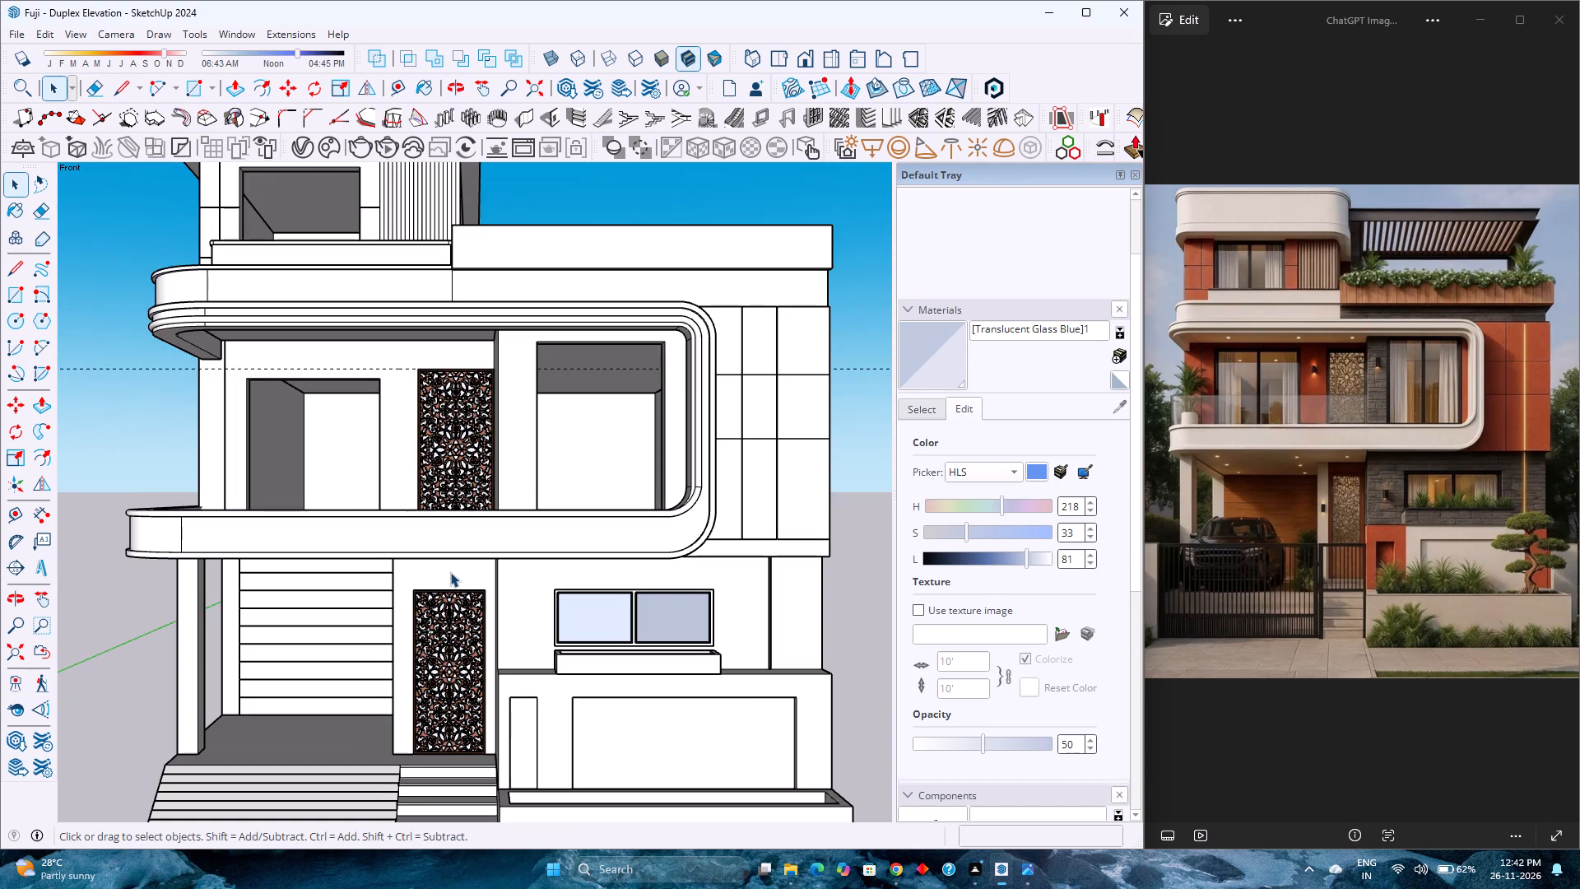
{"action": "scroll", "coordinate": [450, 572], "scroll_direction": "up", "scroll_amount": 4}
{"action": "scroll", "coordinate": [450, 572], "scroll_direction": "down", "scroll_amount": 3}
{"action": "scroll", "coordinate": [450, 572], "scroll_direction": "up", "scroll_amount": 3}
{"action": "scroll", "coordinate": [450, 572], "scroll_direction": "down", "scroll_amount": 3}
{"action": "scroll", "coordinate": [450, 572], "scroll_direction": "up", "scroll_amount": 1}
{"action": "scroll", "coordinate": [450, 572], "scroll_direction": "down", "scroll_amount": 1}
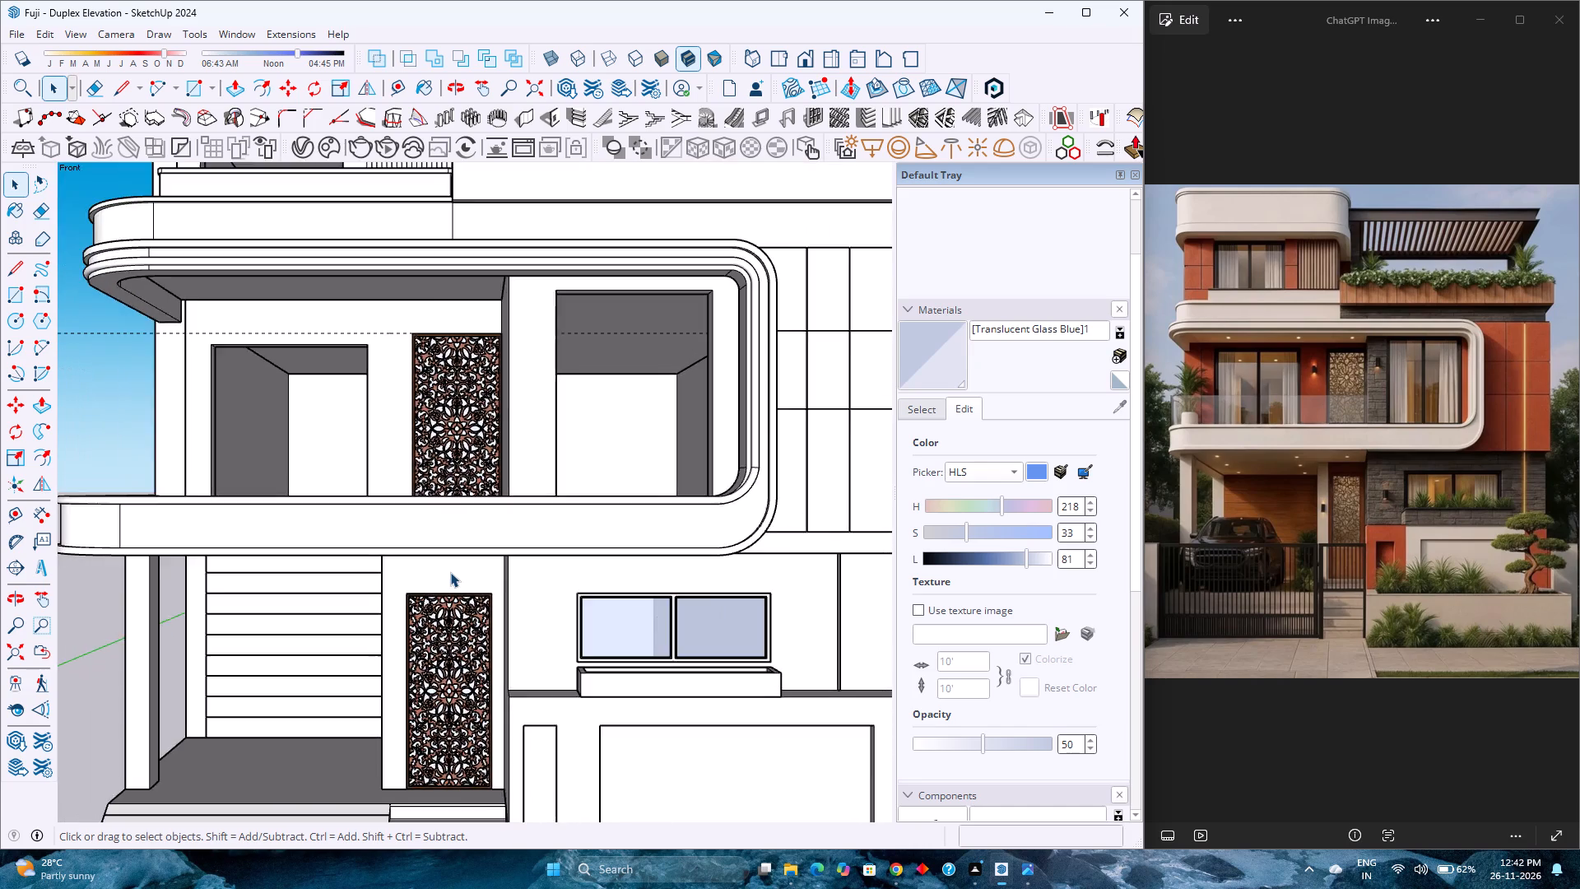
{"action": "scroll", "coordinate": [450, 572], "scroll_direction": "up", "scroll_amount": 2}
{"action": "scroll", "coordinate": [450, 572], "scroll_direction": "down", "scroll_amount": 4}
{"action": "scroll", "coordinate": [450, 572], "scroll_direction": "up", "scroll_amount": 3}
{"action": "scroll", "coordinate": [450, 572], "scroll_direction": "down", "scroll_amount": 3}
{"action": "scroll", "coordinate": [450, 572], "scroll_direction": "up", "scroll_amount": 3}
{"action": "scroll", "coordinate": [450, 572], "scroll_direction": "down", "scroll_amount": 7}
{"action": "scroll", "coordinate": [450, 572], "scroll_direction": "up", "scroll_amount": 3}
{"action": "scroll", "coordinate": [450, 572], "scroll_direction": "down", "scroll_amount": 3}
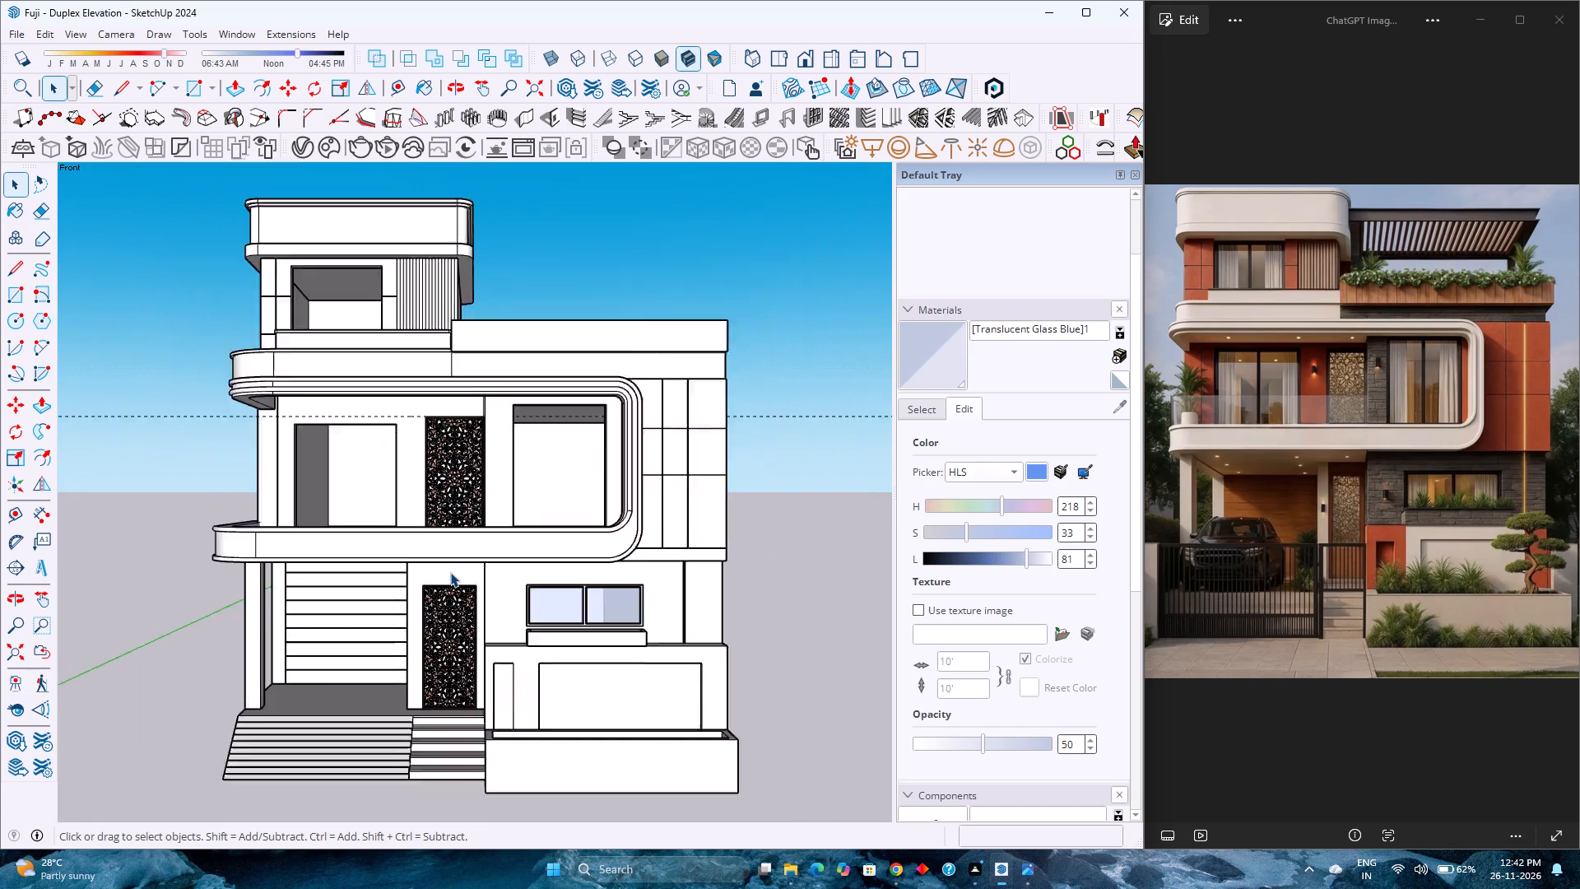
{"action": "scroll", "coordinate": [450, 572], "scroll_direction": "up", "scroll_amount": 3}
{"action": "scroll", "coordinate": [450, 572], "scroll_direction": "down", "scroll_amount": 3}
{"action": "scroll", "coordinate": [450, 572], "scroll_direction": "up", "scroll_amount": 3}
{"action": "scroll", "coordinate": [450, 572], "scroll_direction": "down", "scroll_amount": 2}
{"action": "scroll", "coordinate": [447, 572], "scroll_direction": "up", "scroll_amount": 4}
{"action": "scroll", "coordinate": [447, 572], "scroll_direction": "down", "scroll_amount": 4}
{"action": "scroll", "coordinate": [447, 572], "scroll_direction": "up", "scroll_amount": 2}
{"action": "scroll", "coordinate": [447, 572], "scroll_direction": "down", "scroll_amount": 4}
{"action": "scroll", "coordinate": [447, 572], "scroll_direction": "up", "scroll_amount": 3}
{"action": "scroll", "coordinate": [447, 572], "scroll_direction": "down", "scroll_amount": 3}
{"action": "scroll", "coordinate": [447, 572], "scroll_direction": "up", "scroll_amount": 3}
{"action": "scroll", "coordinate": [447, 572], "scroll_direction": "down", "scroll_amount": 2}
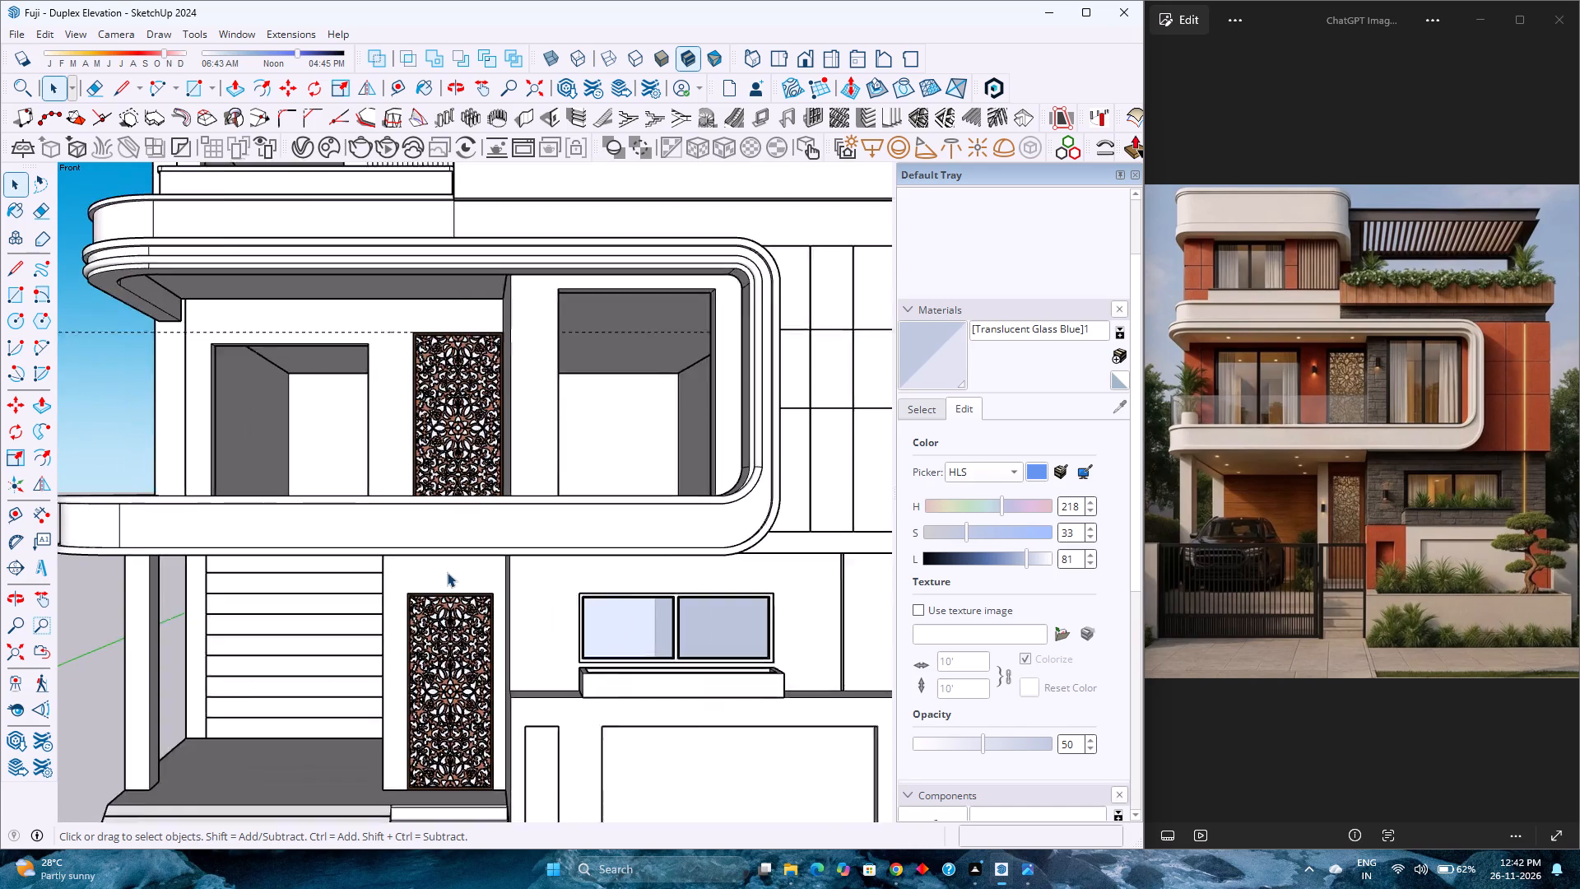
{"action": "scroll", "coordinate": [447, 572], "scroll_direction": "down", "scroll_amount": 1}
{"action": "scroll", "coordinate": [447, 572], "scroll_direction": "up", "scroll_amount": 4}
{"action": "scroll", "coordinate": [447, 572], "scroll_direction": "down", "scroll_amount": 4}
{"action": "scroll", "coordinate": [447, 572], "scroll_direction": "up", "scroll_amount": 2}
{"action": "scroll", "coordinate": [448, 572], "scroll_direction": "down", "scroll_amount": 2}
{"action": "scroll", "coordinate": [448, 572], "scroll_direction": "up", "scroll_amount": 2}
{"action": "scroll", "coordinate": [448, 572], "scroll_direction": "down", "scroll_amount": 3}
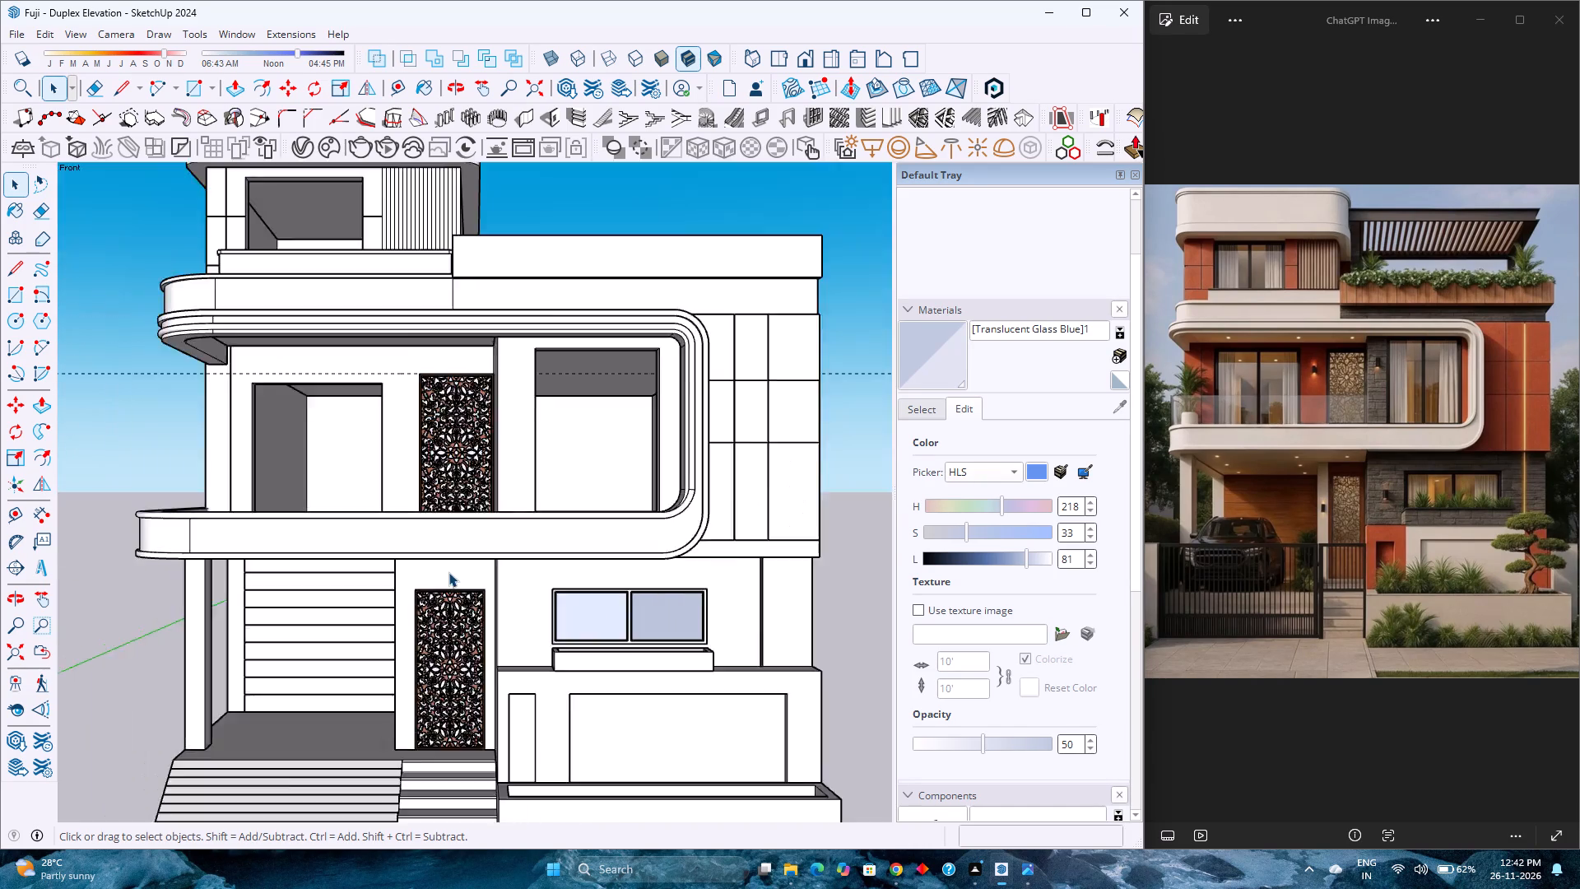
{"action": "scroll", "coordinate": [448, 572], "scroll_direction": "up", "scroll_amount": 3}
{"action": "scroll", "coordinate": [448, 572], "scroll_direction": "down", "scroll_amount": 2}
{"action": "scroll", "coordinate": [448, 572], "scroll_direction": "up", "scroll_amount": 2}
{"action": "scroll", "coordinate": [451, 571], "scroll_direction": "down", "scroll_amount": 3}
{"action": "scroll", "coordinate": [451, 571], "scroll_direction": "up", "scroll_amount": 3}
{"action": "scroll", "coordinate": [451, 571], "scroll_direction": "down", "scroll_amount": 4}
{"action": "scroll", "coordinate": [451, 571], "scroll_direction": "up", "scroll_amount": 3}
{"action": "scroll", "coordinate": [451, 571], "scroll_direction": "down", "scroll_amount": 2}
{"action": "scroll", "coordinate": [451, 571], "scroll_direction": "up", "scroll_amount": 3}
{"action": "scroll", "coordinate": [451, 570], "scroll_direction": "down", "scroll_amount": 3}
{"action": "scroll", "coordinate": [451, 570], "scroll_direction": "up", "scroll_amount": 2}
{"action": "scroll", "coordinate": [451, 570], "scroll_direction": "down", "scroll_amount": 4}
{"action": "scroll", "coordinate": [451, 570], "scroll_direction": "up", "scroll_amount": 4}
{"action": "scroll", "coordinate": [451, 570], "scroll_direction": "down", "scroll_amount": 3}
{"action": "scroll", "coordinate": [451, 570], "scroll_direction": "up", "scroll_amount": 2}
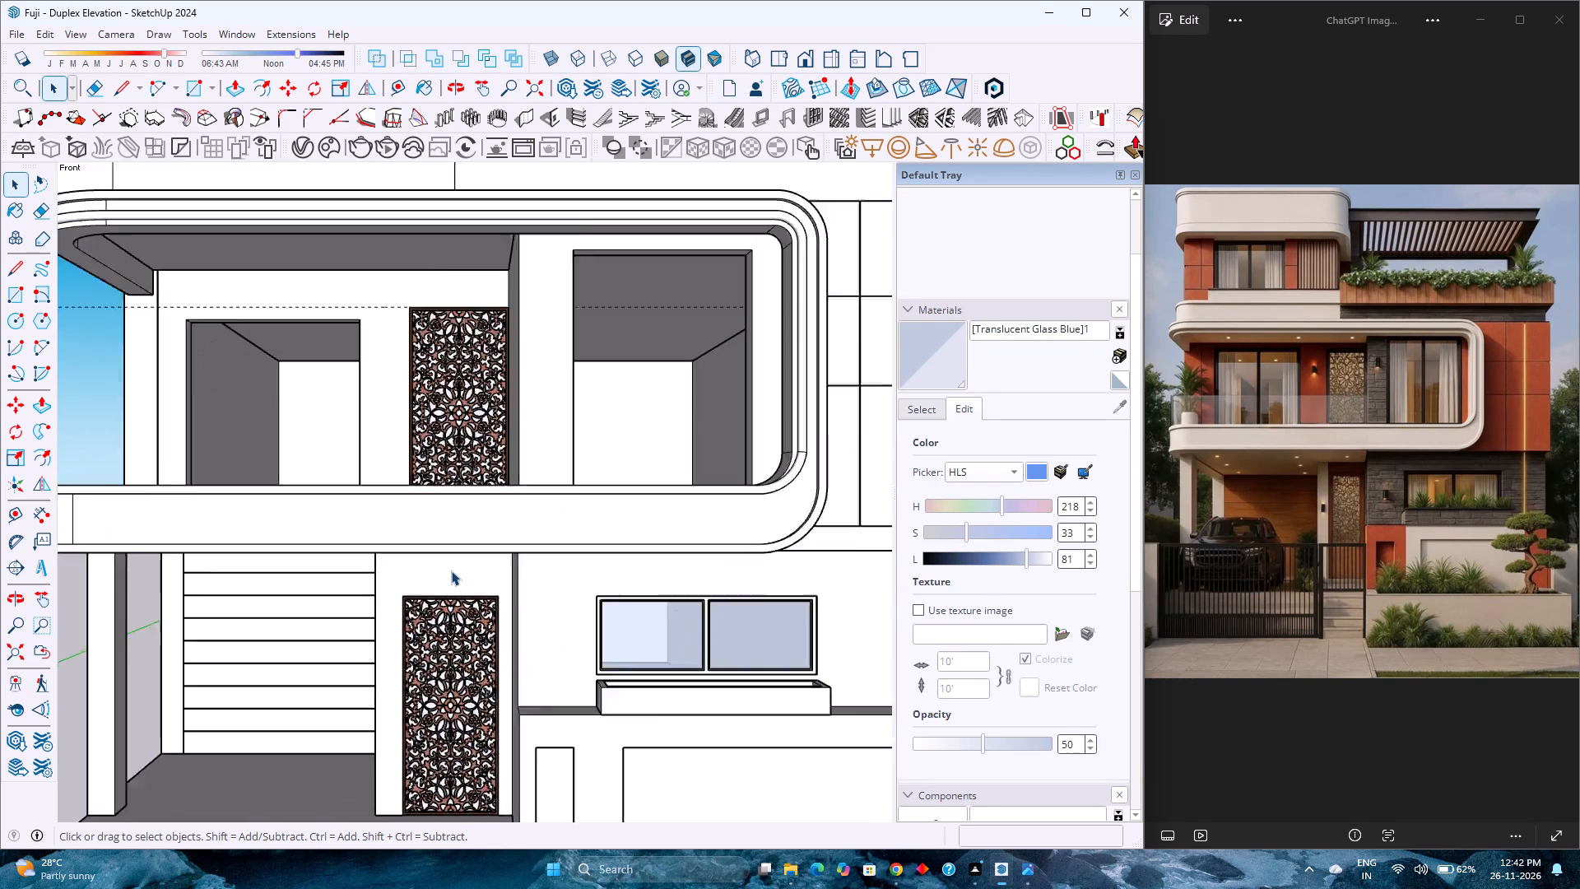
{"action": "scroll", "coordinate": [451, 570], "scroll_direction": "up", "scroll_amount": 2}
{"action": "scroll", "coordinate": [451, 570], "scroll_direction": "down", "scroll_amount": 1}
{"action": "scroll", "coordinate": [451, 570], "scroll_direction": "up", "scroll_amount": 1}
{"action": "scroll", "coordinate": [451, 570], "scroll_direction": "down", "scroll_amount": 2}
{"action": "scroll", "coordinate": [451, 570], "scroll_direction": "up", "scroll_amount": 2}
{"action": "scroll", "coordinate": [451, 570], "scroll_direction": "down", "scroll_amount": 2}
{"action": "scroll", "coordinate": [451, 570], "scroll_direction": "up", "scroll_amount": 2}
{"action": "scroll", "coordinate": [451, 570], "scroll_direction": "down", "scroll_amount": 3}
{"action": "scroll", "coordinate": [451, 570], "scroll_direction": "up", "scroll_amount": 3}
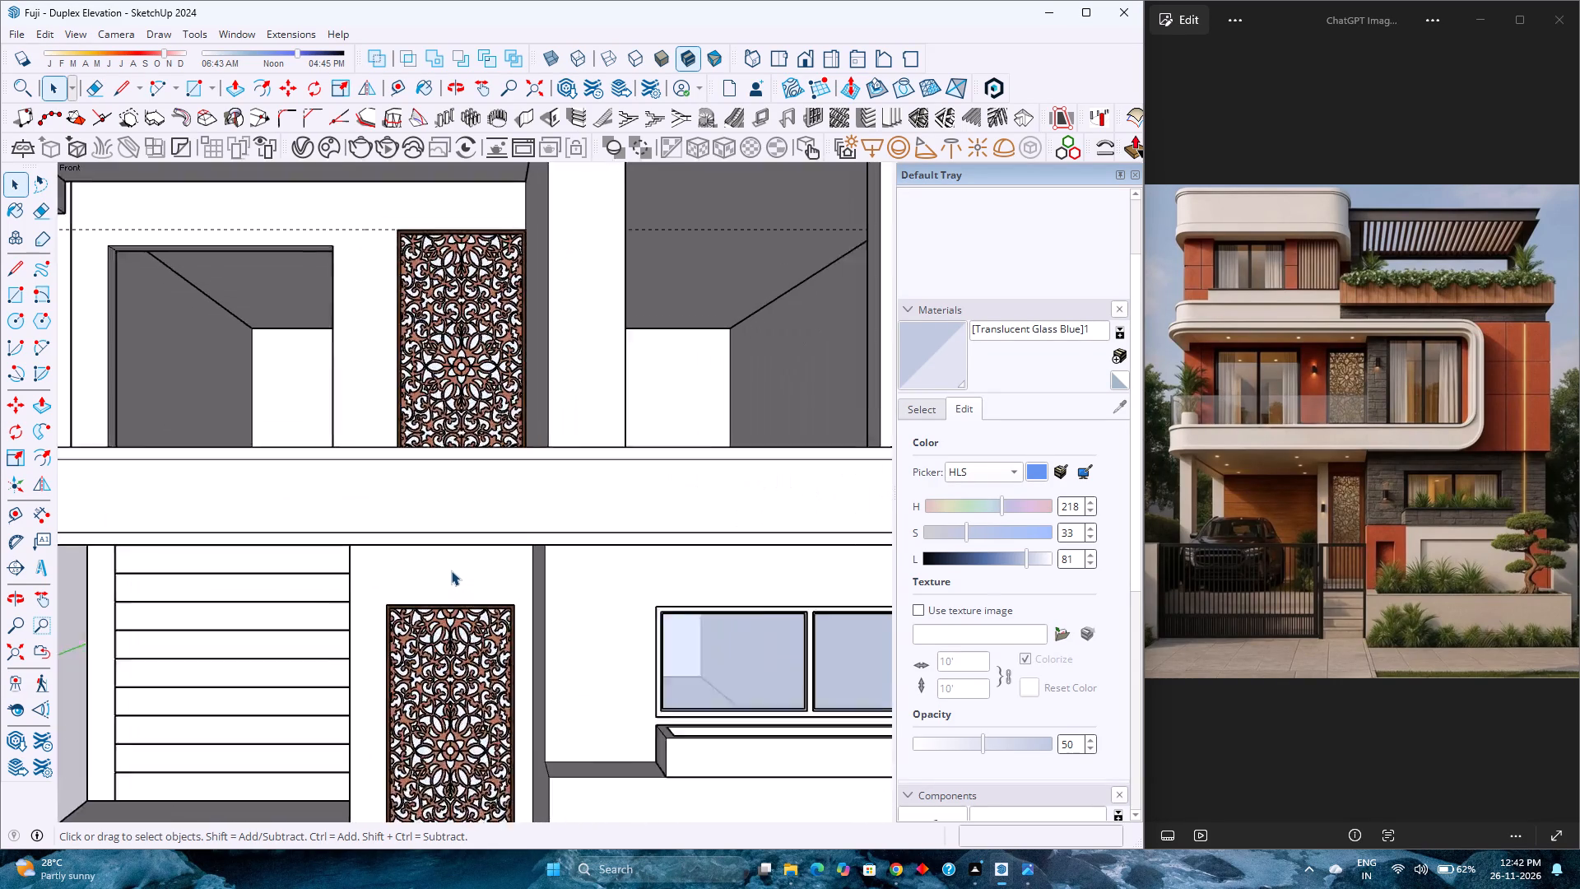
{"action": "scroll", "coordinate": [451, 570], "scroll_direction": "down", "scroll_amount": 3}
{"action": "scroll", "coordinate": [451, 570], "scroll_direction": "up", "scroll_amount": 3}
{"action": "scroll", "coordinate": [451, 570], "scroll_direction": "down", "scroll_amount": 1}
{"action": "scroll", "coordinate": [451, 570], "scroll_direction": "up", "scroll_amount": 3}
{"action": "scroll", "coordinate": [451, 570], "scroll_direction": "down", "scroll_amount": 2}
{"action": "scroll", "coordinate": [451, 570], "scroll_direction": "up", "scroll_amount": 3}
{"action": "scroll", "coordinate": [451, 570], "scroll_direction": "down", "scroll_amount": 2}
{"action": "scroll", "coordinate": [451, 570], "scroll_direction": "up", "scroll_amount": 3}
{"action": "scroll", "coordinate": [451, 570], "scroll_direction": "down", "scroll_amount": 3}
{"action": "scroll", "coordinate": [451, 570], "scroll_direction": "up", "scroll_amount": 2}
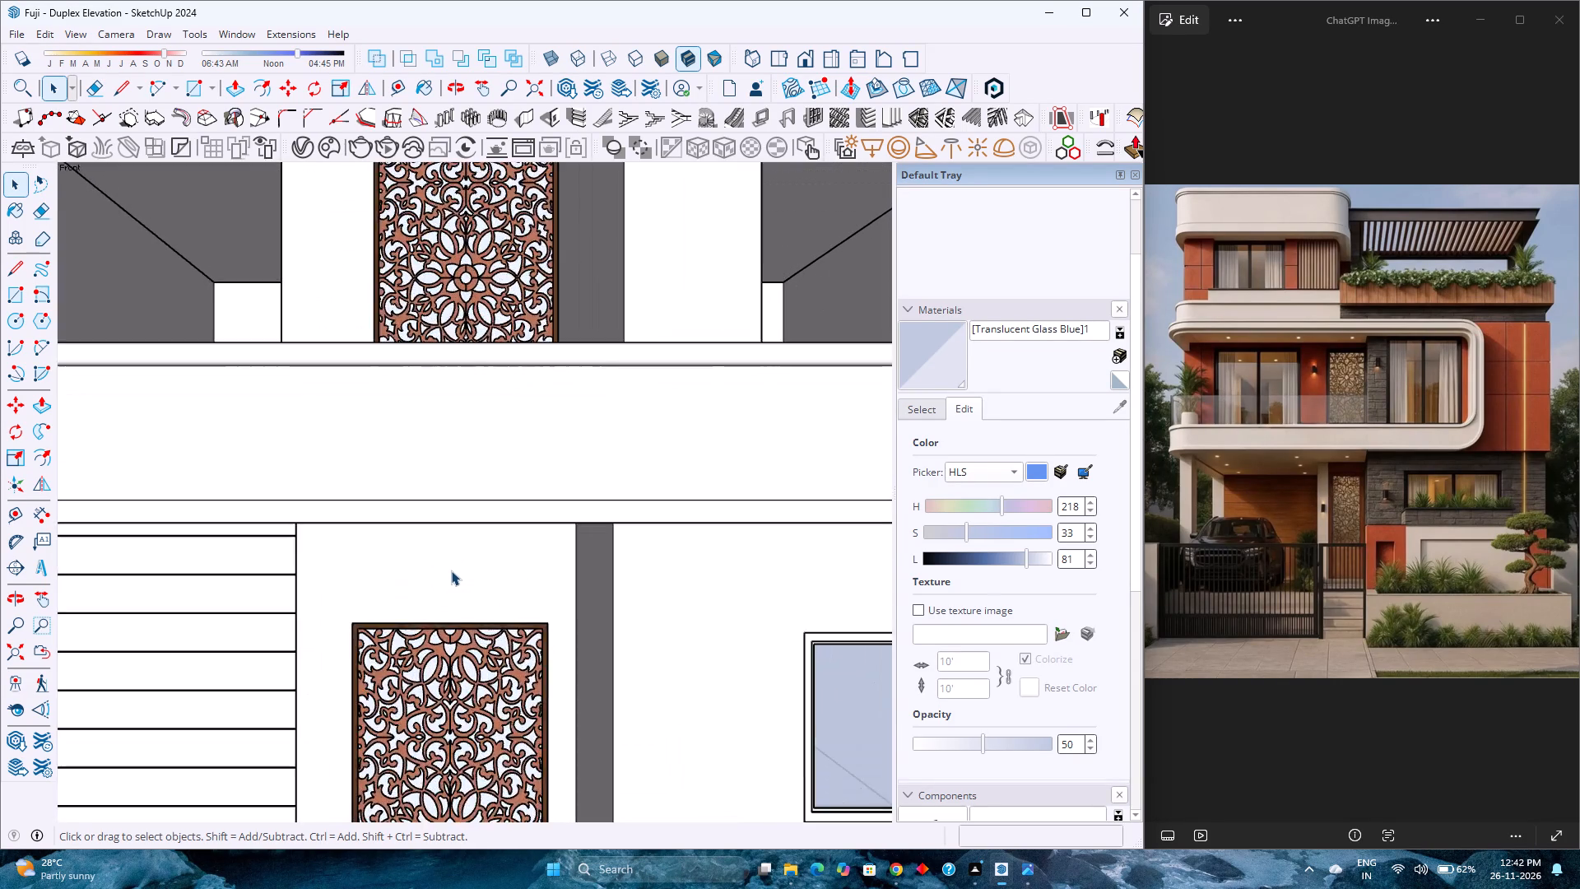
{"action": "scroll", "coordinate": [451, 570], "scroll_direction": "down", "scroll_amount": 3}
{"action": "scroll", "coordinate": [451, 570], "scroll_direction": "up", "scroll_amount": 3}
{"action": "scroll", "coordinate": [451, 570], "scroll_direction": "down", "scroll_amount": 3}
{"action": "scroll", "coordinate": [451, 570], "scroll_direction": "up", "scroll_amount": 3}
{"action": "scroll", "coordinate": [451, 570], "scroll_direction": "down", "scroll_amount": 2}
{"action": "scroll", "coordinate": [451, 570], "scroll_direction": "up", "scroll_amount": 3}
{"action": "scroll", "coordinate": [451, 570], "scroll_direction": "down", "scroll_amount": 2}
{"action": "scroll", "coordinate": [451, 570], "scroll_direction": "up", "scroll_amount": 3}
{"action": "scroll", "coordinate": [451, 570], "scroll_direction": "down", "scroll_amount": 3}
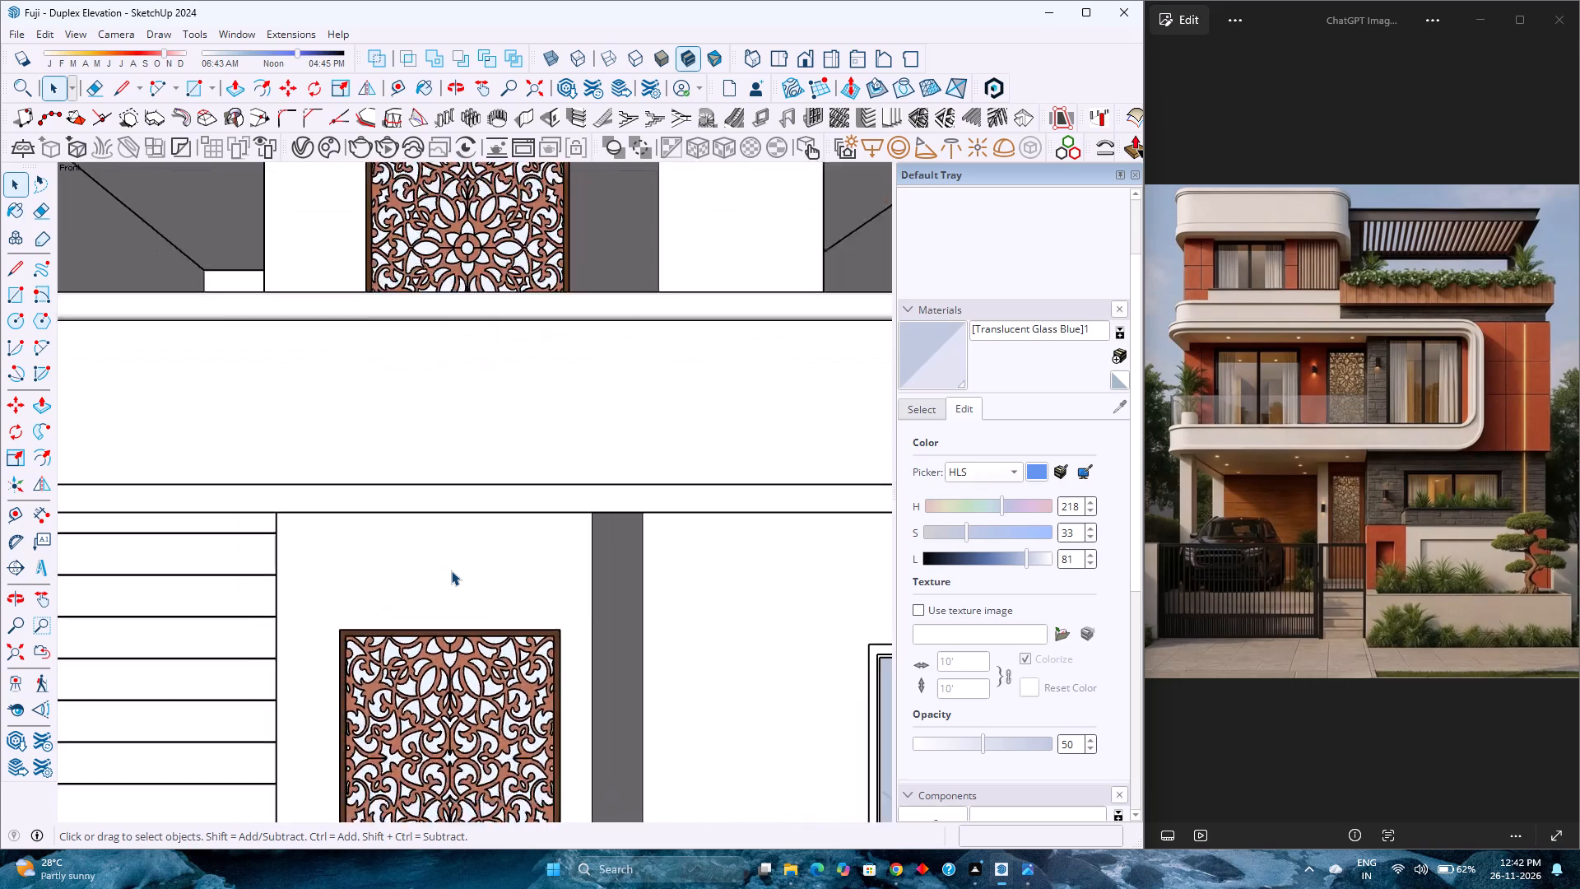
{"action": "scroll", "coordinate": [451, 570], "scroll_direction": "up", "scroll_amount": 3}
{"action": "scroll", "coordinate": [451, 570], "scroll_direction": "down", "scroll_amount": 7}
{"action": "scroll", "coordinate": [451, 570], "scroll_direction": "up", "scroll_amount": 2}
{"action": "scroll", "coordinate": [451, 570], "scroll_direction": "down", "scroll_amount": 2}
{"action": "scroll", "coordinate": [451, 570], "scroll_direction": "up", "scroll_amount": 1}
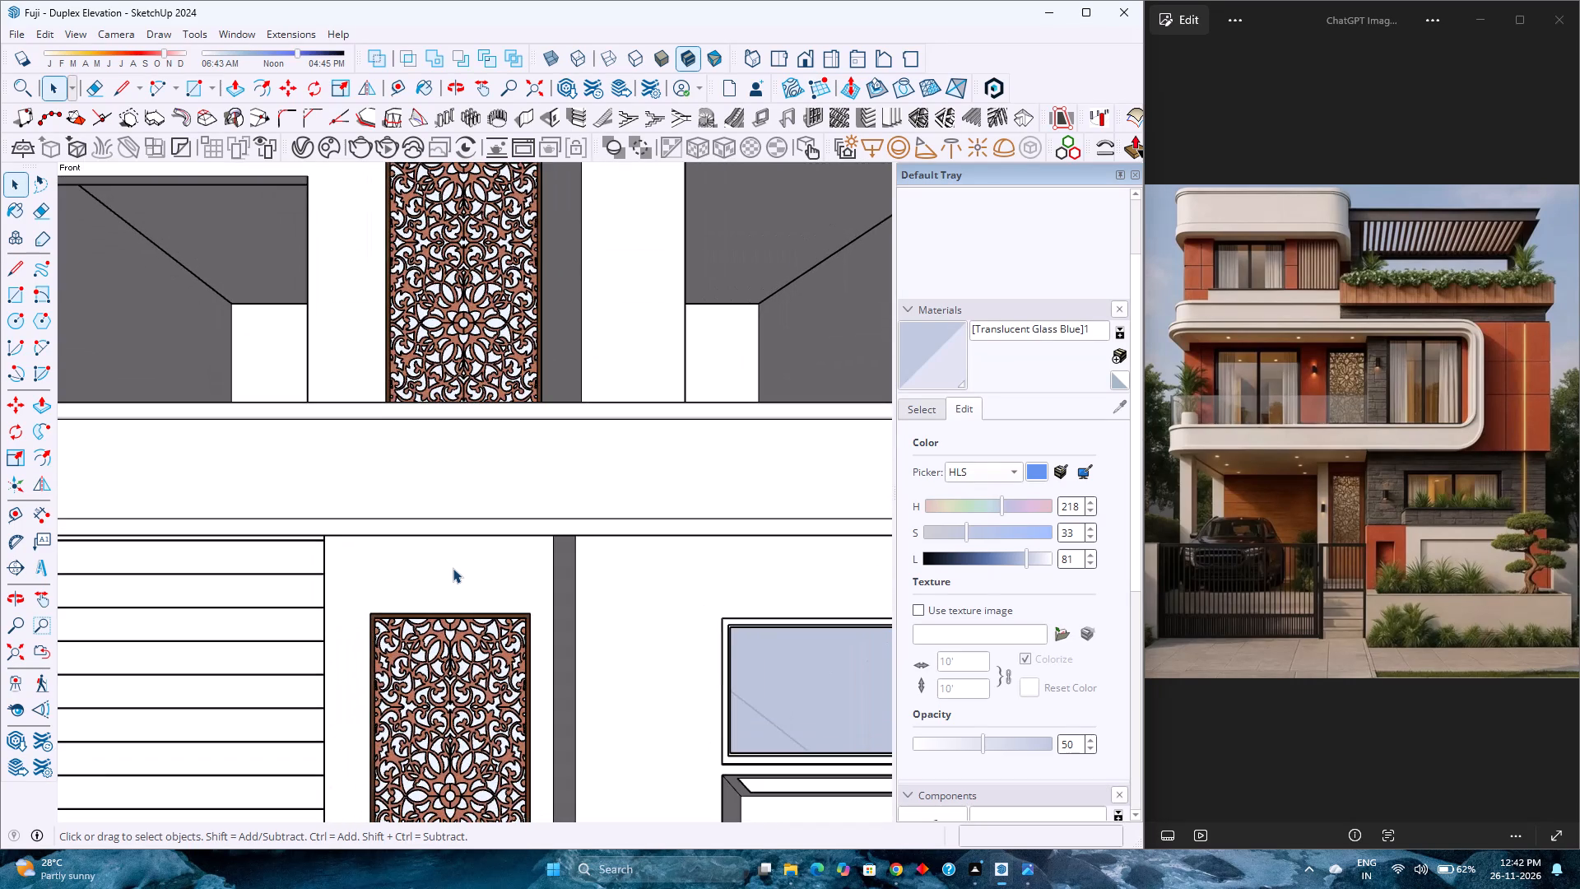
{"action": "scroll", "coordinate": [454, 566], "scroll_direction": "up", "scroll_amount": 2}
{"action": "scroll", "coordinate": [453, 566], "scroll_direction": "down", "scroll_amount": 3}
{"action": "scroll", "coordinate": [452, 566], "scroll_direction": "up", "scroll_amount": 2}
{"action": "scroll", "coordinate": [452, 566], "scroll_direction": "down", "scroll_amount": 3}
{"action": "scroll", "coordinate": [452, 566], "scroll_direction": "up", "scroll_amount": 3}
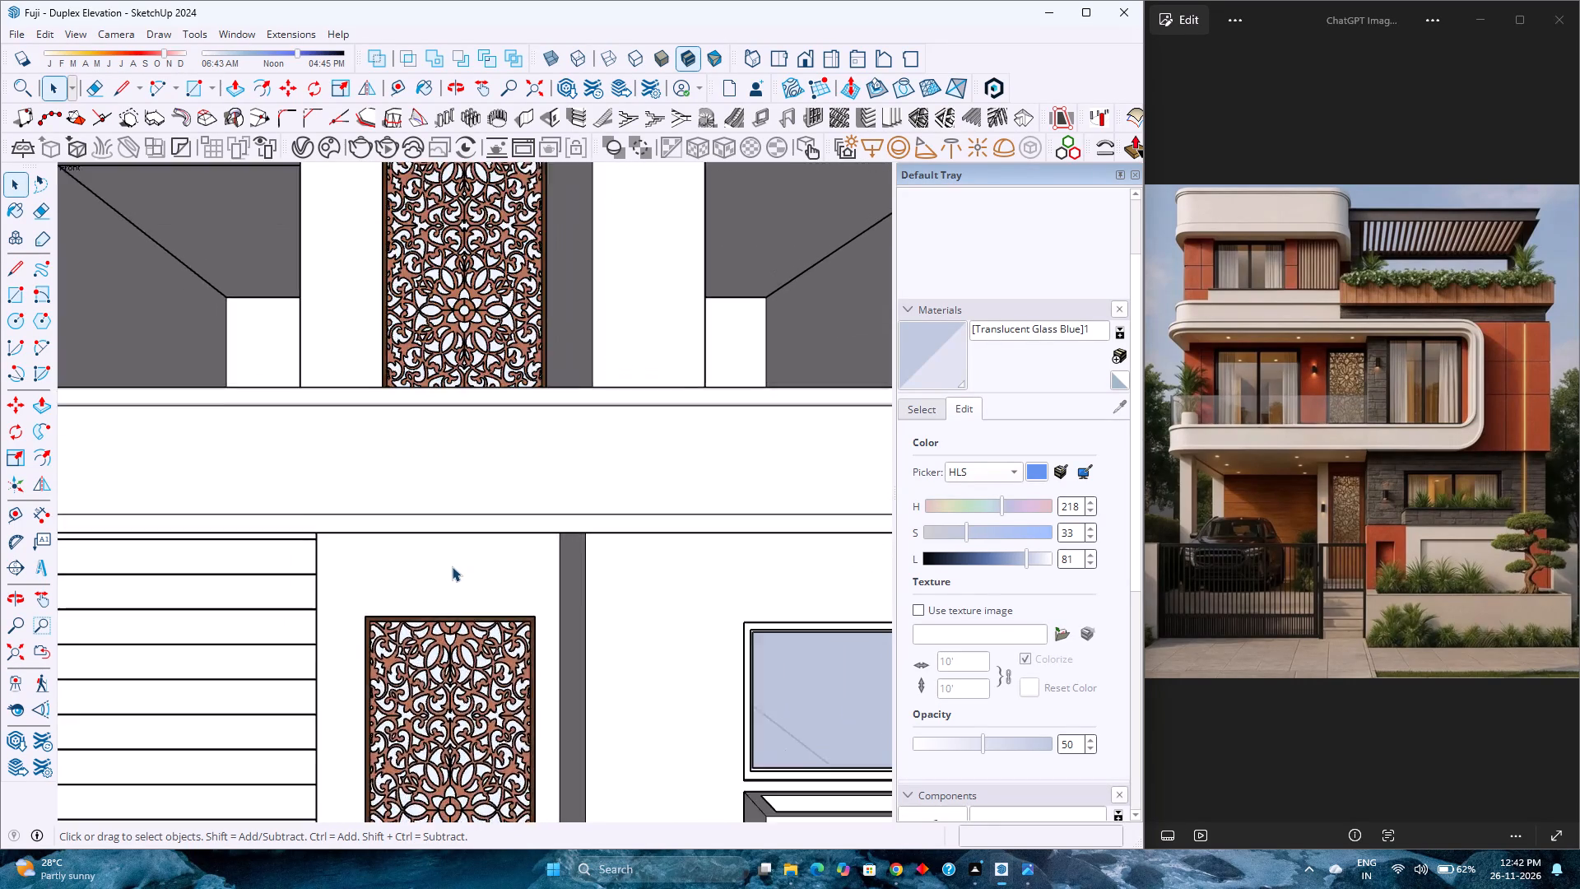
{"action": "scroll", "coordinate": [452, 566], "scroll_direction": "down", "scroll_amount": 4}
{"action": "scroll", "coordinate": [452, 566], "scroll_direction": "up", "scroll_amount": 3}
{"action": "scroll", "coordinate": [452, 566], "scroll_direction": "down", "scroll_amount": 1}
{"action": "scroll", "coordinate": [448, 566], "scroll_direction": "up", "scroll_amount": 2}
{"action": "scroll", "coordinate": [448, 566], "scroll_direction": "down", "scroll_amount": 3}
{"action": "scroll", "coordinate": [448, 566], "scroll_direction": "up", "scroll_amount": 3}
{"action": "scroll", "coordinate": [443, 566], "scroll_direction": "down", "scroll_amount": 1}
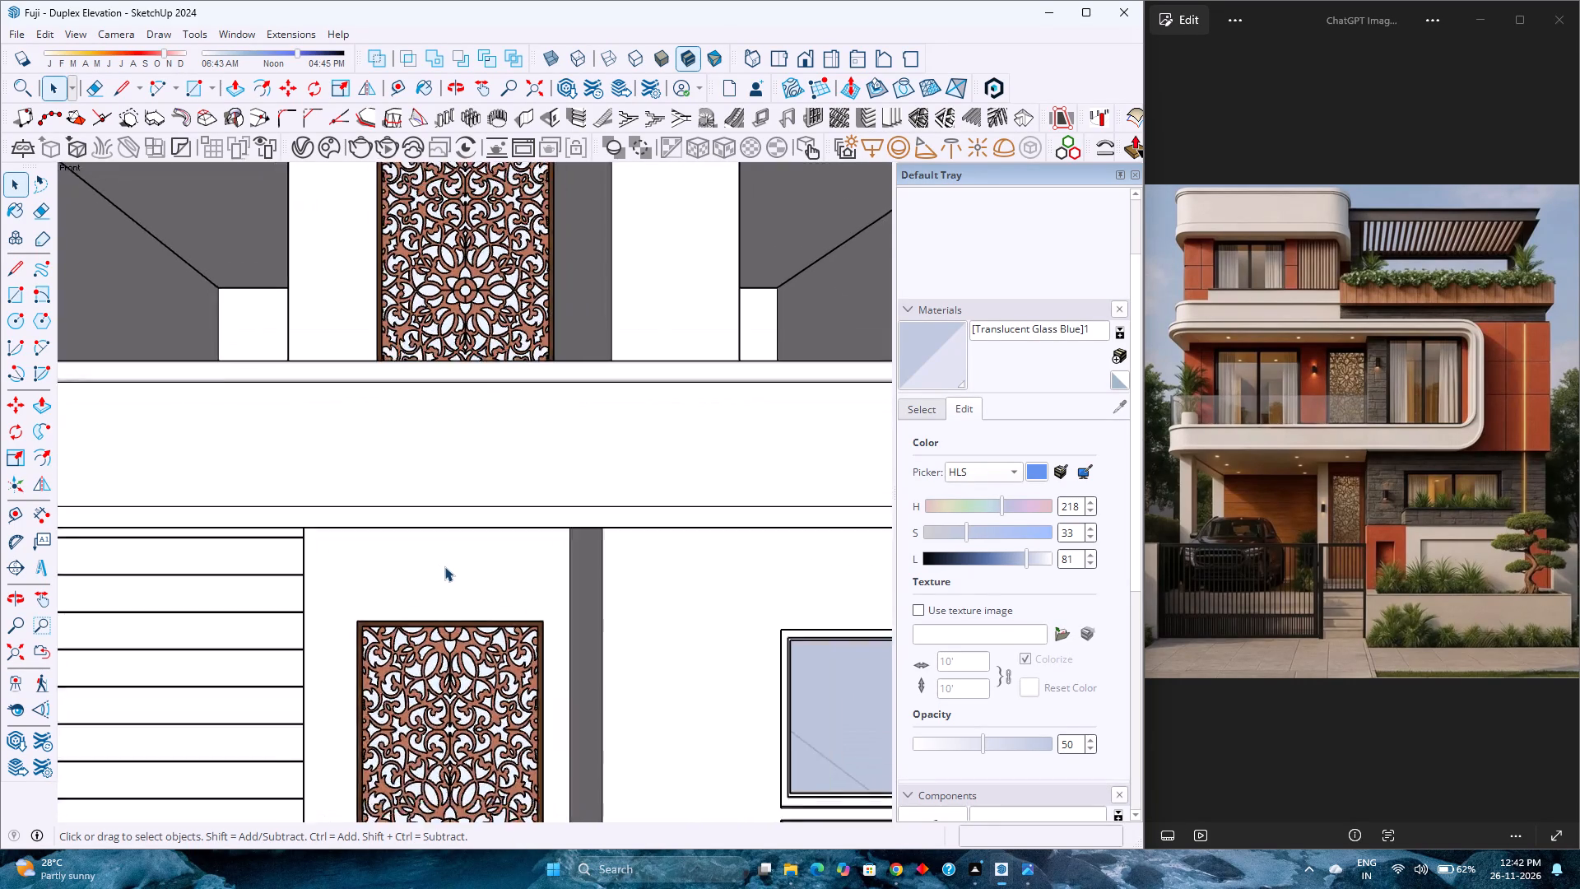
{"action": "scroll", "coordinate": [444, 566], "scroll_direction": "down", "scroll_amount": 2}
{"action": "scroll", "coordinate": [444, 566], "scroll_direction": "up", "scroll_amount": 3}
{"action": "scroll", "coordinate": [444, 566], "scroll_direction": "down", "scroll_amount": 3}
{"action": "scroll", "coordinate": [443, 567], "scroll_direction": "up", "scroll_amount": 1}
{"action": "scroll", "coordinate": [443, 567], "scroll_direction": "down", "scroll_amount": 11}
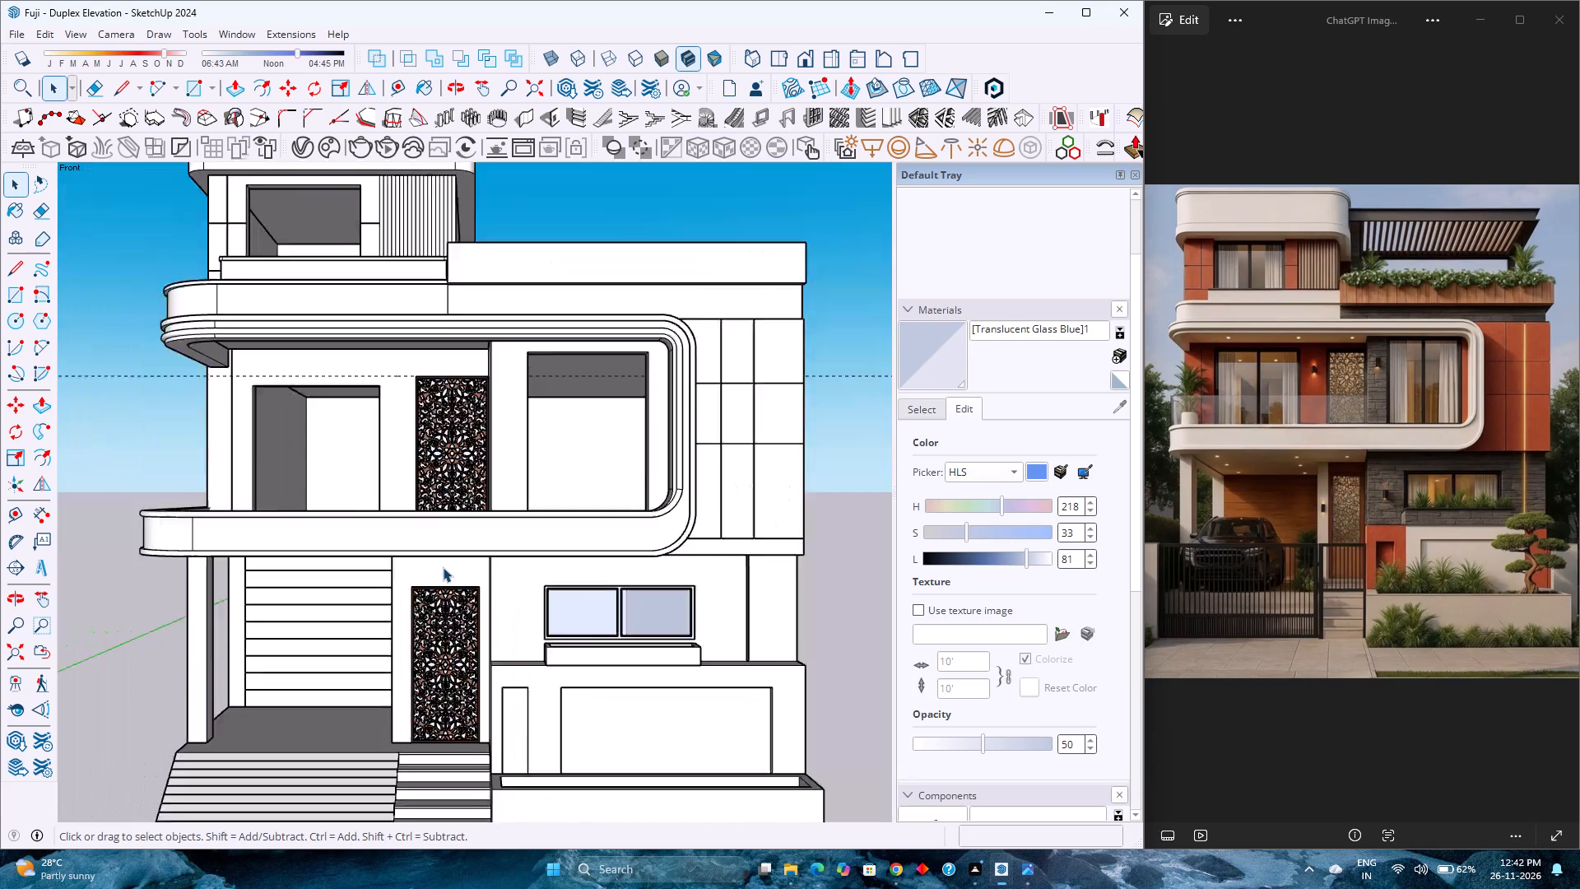
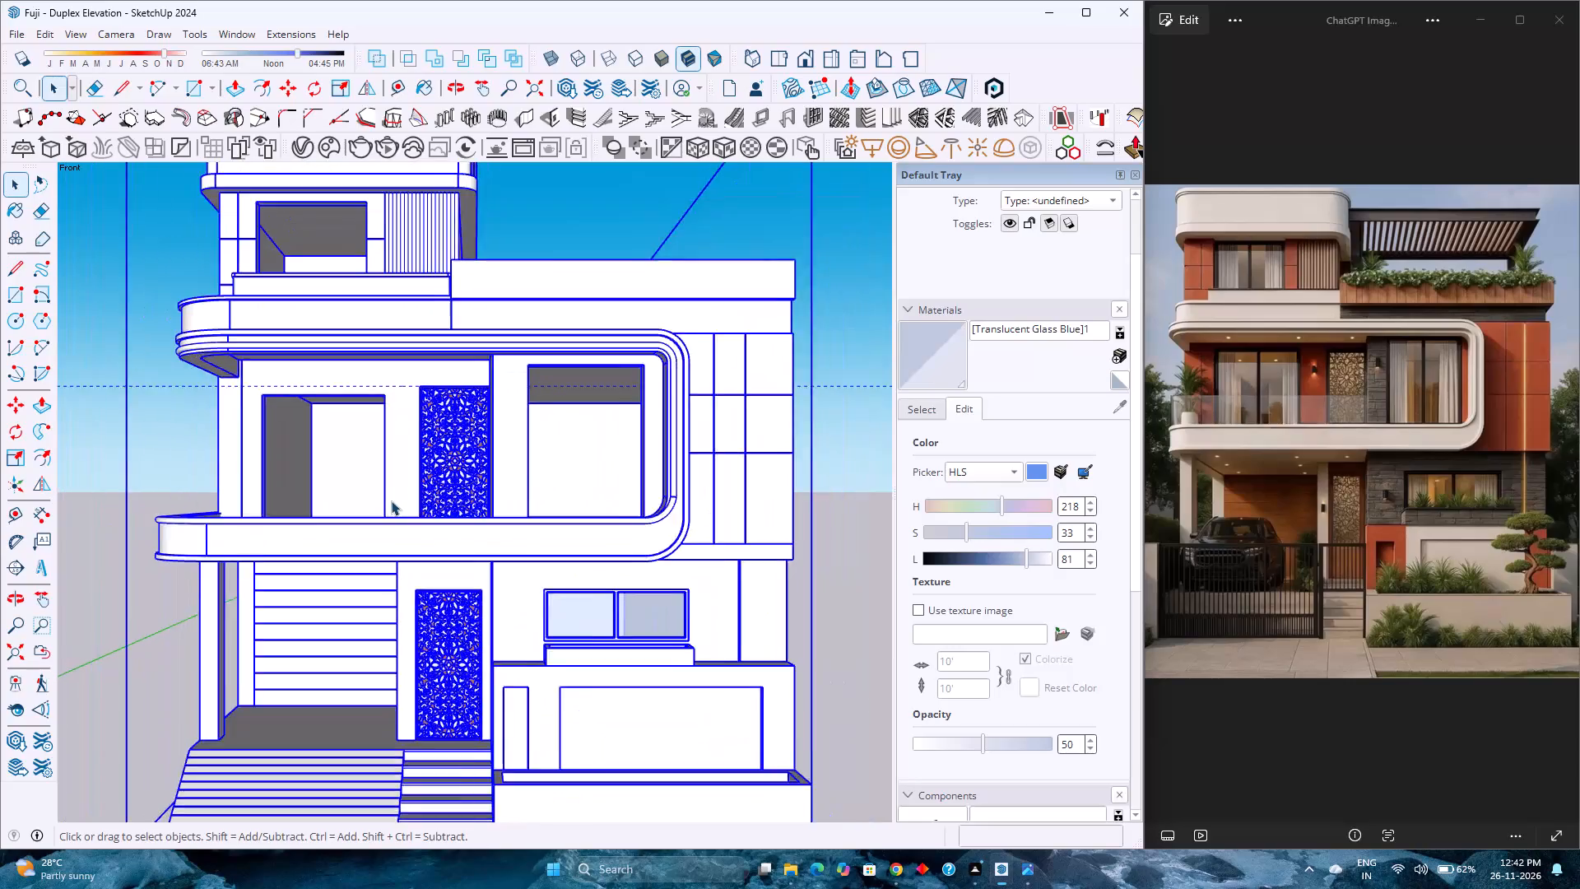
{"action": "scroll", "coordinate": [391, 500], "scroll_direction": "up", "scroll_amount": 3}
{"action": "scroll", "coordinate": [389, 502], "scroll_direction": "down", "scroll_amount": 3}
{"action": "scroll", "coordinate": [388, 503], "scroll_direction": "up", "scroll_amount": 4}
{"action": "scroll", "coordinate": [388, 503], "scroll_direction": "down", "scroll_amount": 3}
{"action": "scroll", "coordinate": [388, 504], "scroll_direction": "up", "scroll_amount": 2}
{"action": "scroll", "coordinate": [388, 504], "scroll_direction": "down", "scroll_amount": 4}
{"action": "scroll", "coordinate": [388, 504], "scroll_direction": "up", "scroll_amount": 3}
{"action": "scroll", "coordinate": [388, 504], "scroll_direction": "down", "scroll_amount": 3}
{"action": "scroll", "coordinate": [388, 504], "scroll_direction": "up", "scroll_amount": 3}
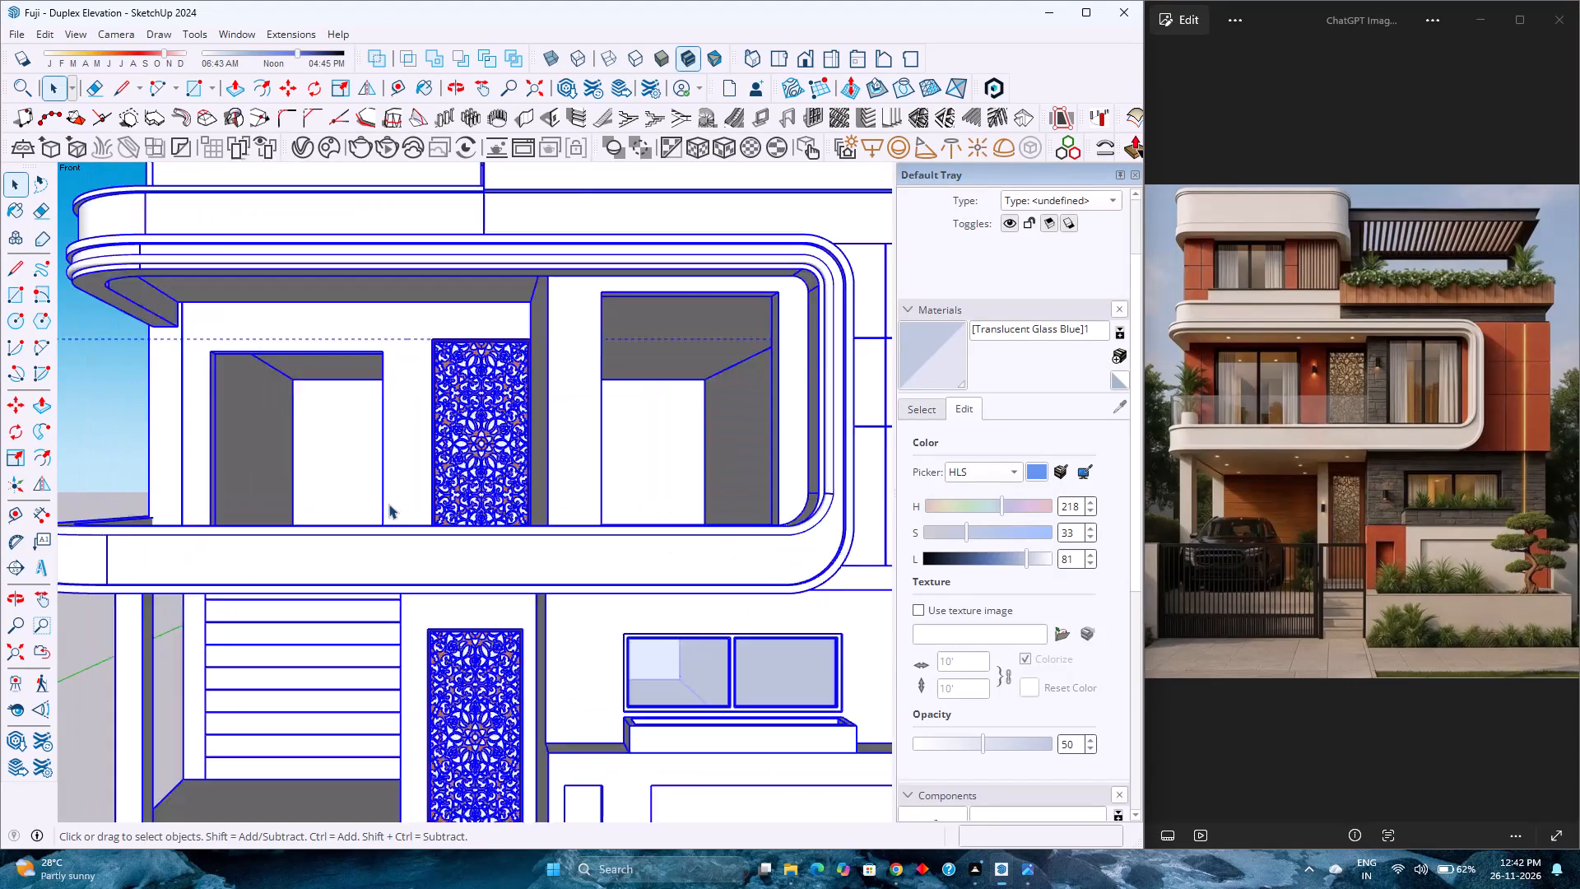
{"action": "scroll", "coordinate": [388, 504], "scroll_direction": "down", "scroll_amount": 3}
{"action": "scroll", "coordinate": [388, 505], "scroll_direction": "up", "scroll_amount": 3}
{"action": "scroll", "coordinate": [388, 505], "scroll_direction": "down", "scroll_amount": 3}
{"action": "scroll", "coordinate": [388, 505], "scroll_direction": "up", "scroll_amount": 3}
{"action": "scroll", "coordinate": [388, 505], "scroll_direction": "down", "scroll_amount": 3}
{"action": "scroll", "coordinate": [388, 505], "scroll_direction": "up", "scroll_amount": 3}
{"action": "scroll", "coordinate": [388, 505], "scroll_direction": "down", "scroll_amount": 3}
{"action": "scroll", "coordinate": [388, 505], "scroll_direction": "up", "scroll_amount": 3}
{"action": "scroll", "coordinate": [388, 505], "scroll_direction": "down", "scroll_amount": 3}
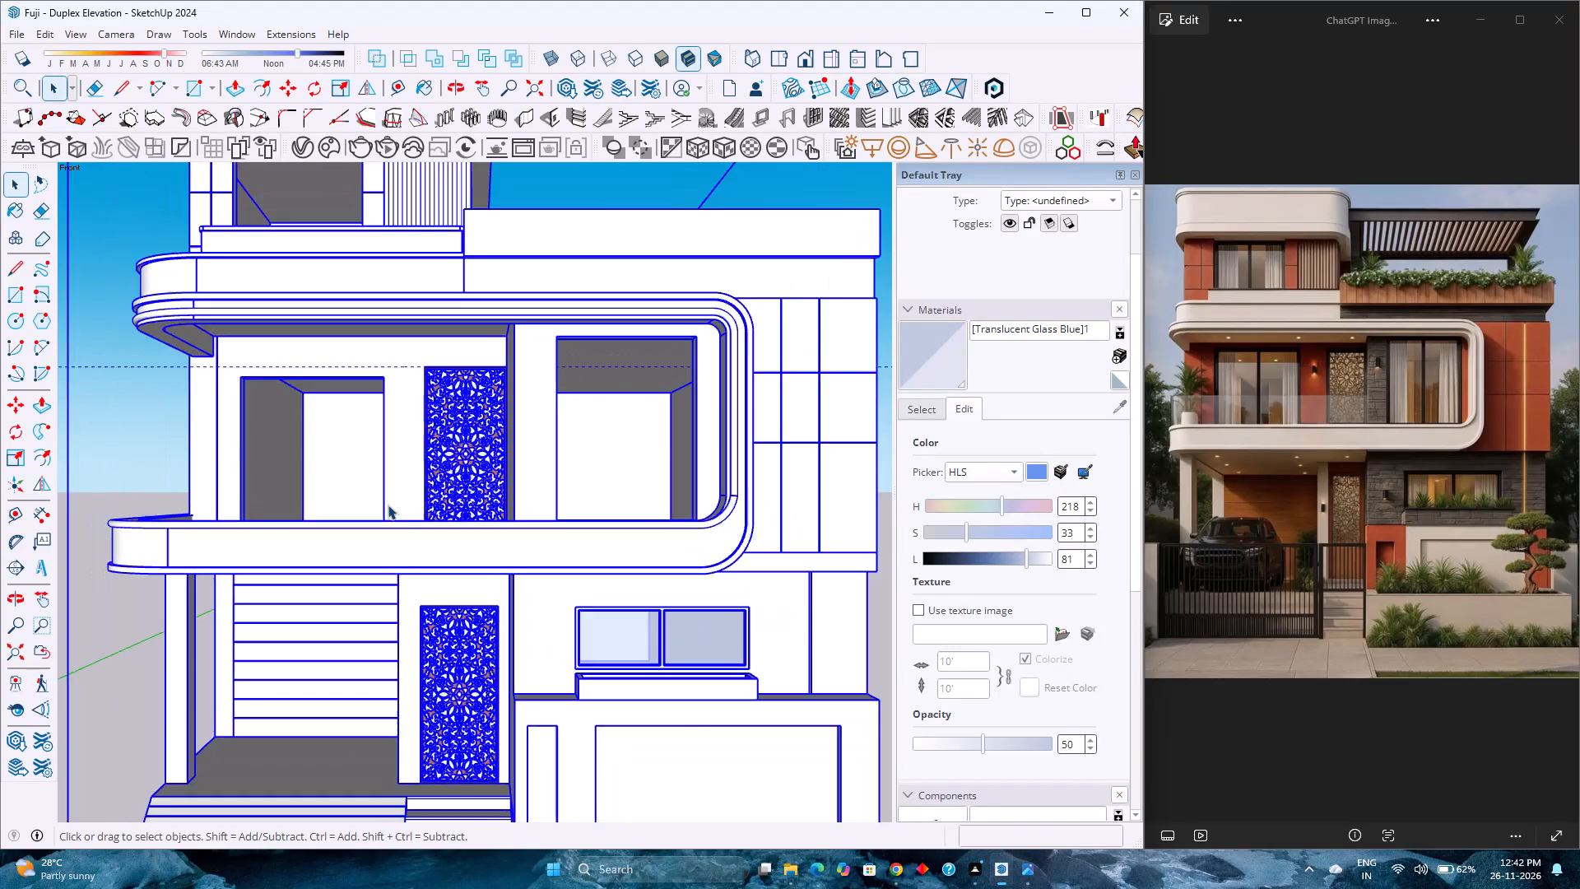
Examine the massing of the whole house from both front corners, at low and raised viewing angles.
{"action": "scroll", "coordinate": [388, 505], "scroll_direction": "down", "scroll_amount": 10}
{"action": "middle_click_drag", "start_coordinate": [388, 505], "coordinate": [80, 528]}
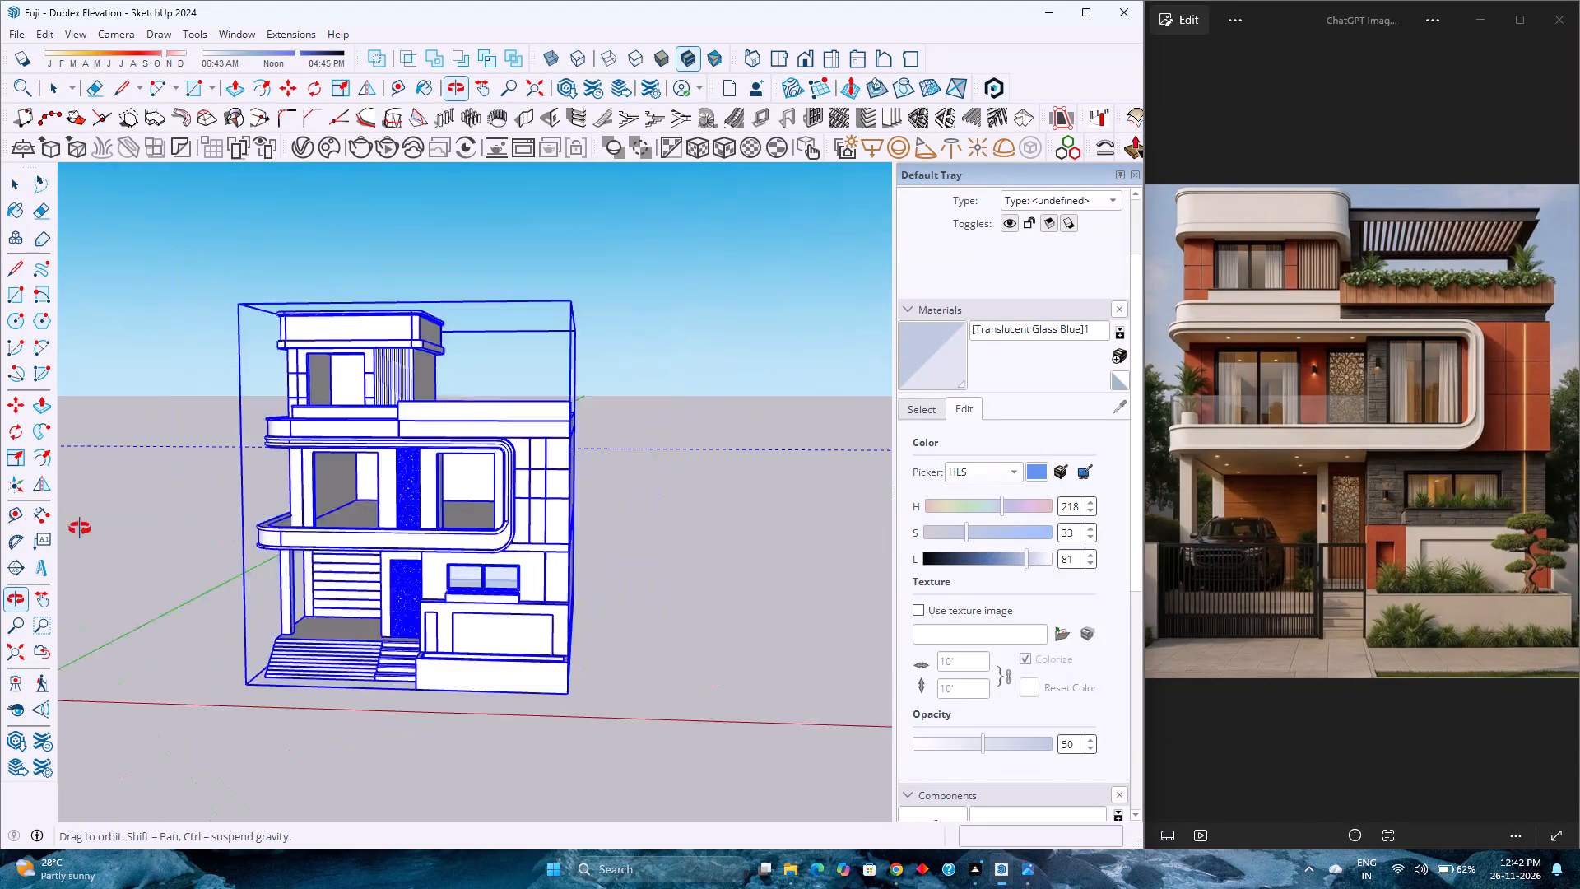
{"action": "middle_click_drag", "start_coordinate": [80, 528], "coordinate": [417, 437]}
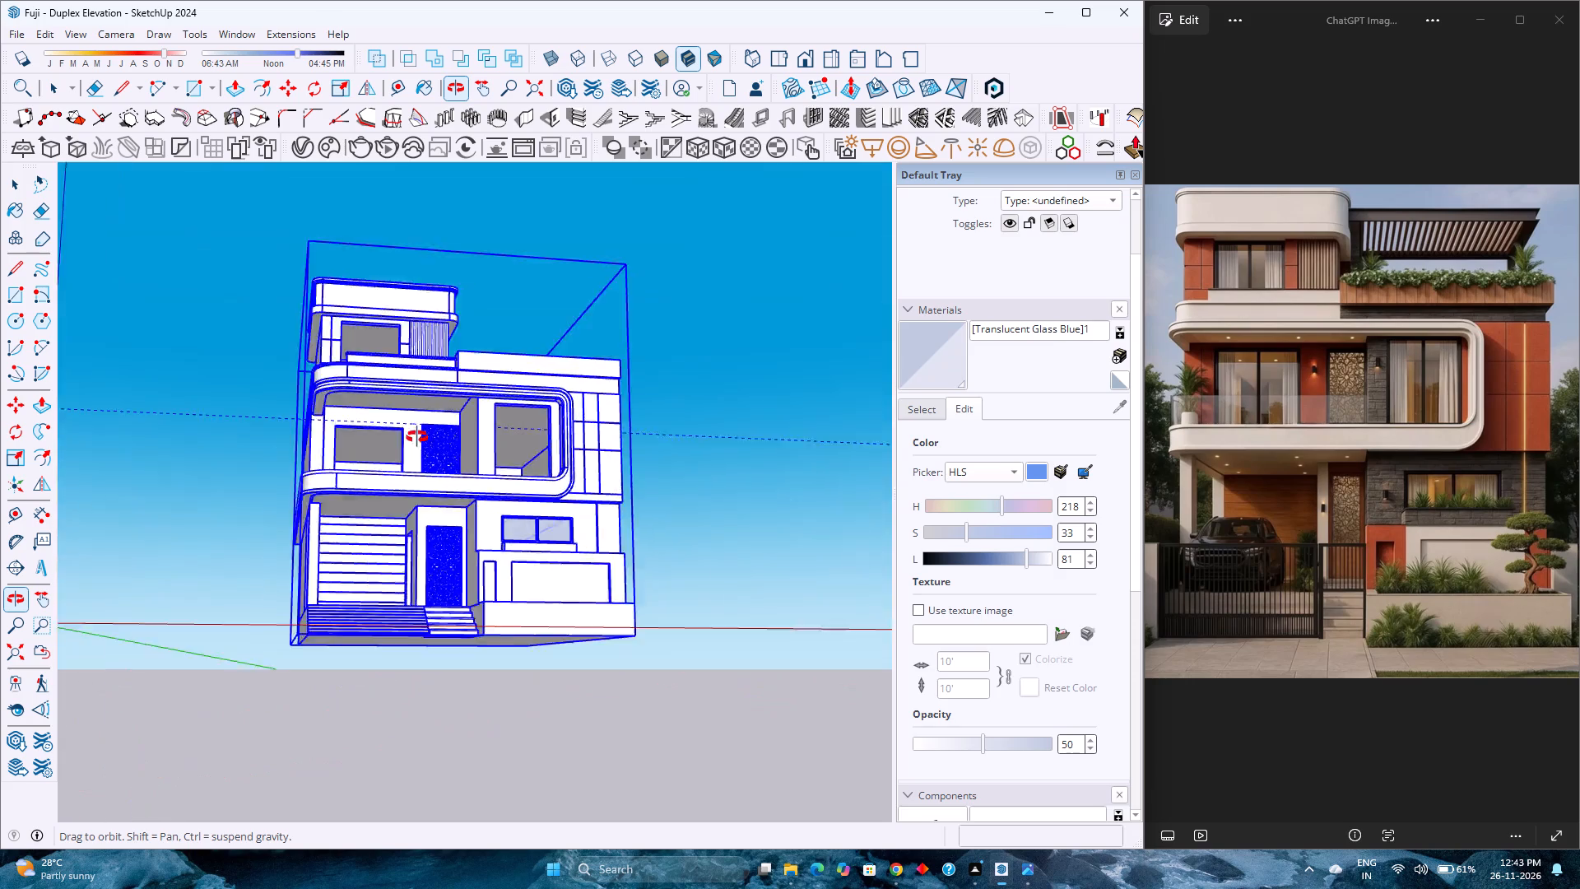
{"action": "middle_click_drag", "start_coordinate": [417, 437], "coordinate": [164, 624]}
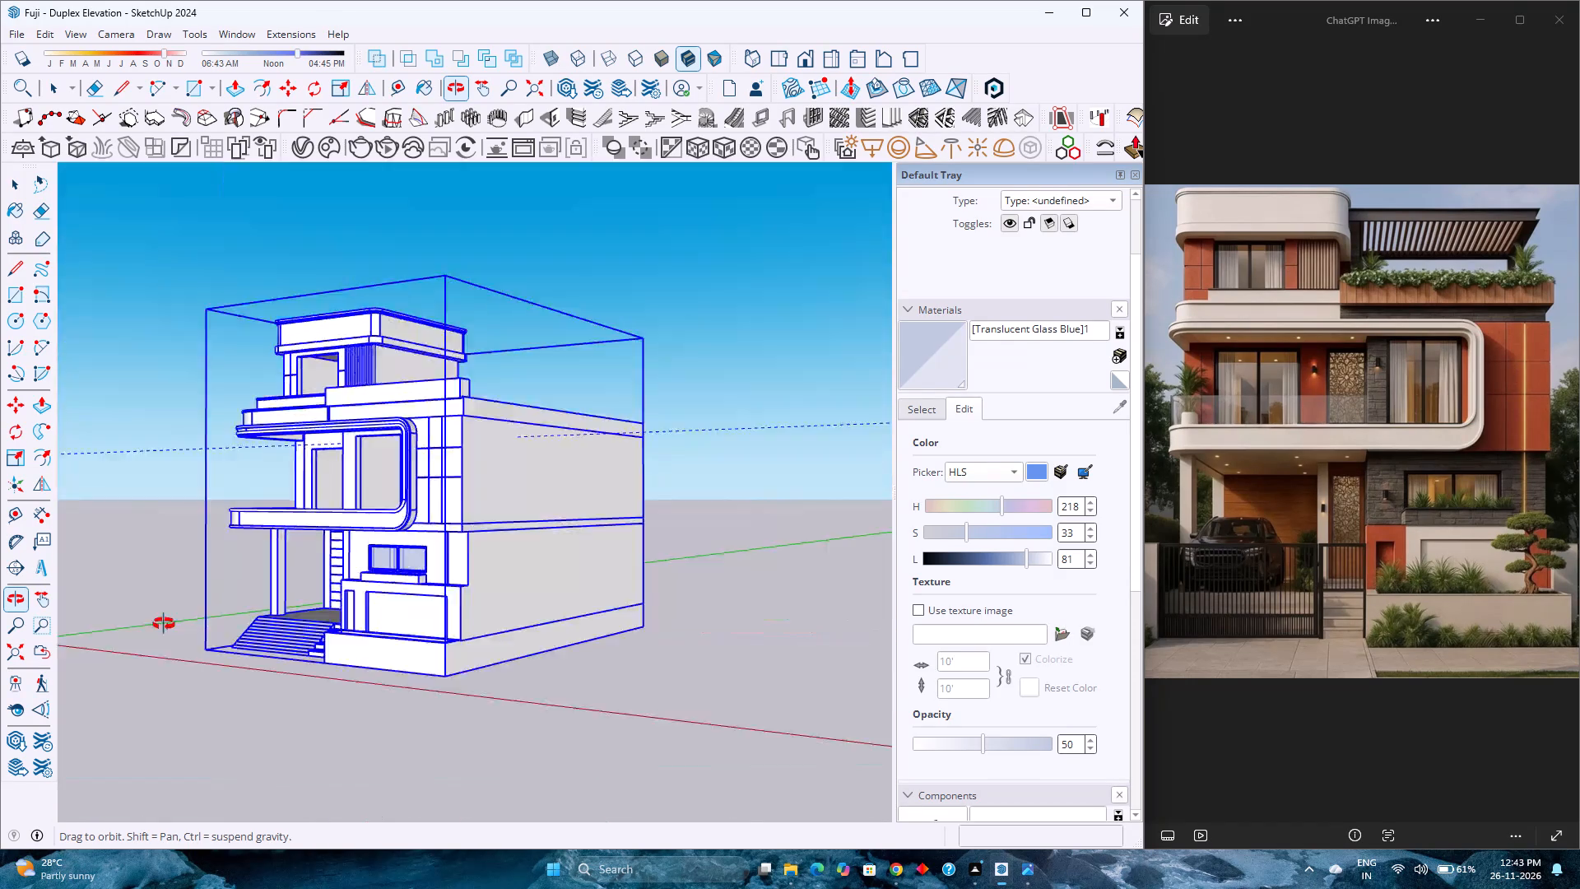
{"action": "middle_click_drag", "start_coordinate": [164, 624], "coordinate": [674, 445]}
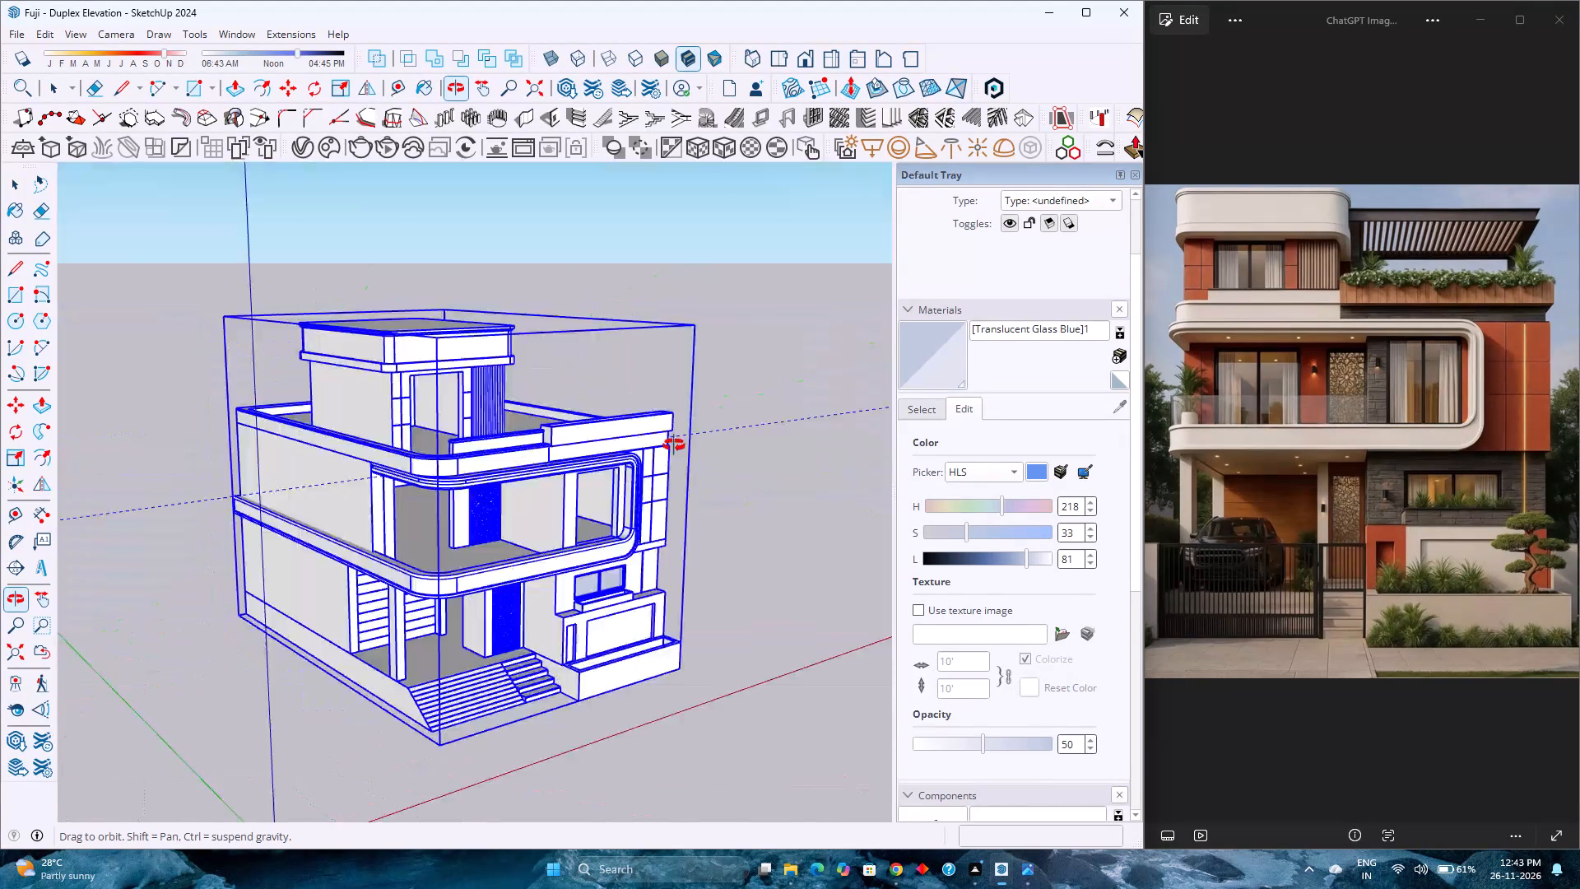
{"action": "middle_click_drag", "start_coordinate": [674, 445], "coordinate": [466, 475]}
{"action": "scroll", "coordinate": [466, 475], "scroll_direction": "up", "scroll_amount": 1}
{"action": "scroll", "coordinate": [467, 475], "scroll_direction": "down", "scroll_amount": 5}
{"action": "scroll", "coordinate": [467, 475], "scroll_direction": "up", "scroll_amount": 3}
{"action": "scroll", "coordinate": [467, 475], "scroll_direction": "down", "scroll_amount": 4}
{"action": "scroll", "coordinate": [467, 475], "scroll_direction": "up", "scroll_amount": 2}
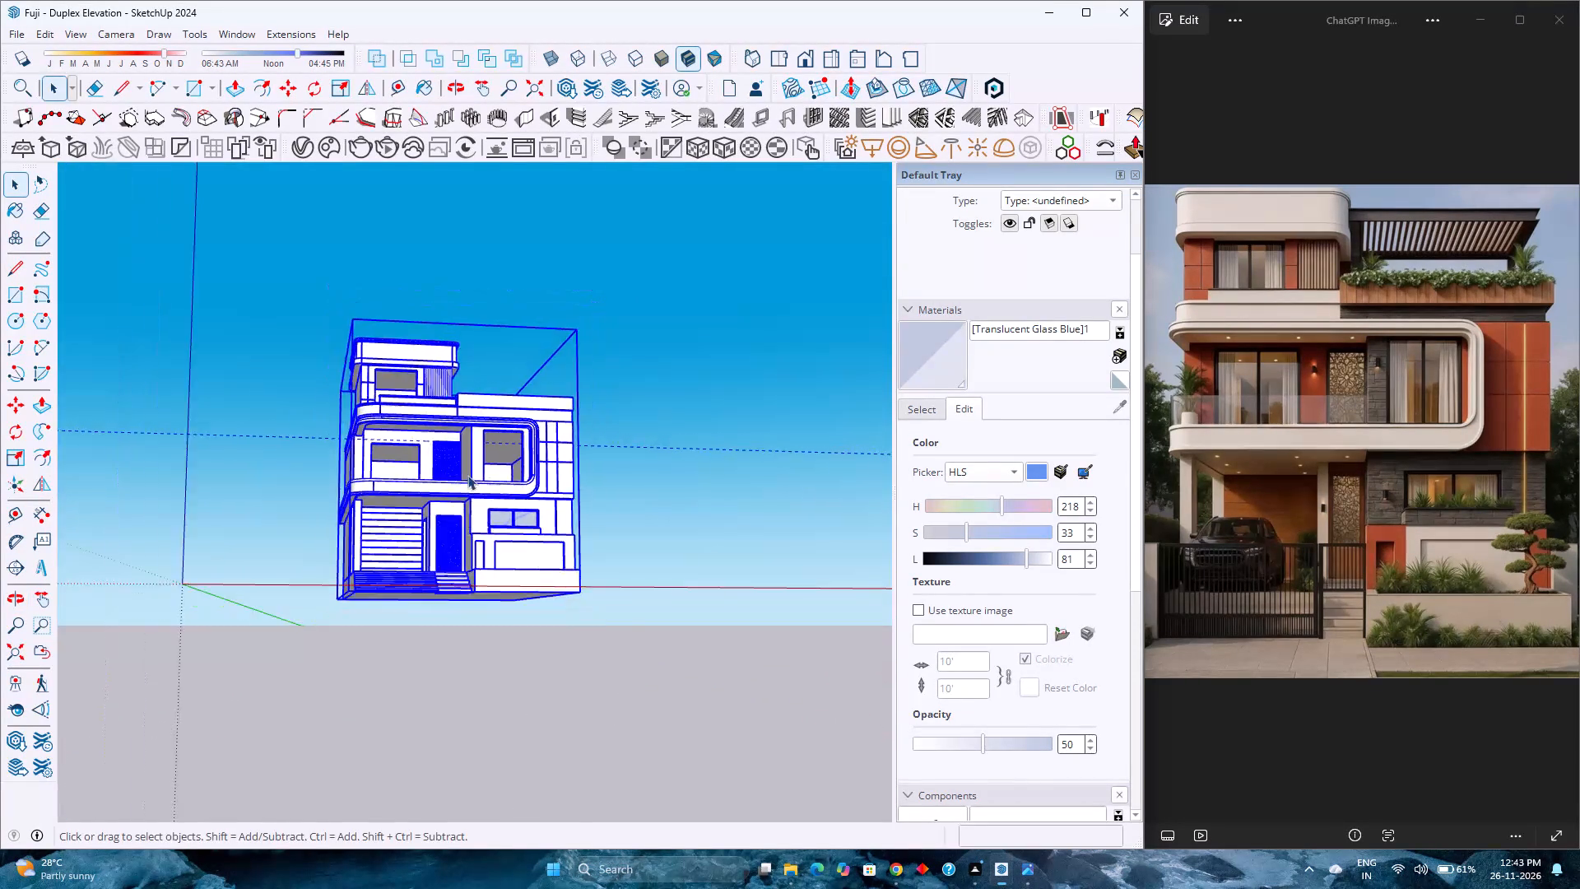
{"action": "scroll", "coordinate": [467, 475], "scroll_direction": "up", "scroll_amount": 2}
{"action": "scroll", "coordinate": [467, 475], "scroll_direction": "down", "scroll_amount": 4}
{"action": "scroll", "coordinate": [467, 475], "scroll_direction": "up", "scroll_amount": 1}
{"action": "scroll", "coordinate": [467, 475], "scroll_direction": "down", "scroll_amount": 3}
{"action": "middle_click_drag", "start_coordinate": [419, 482], "coordinate": [561, 514]}
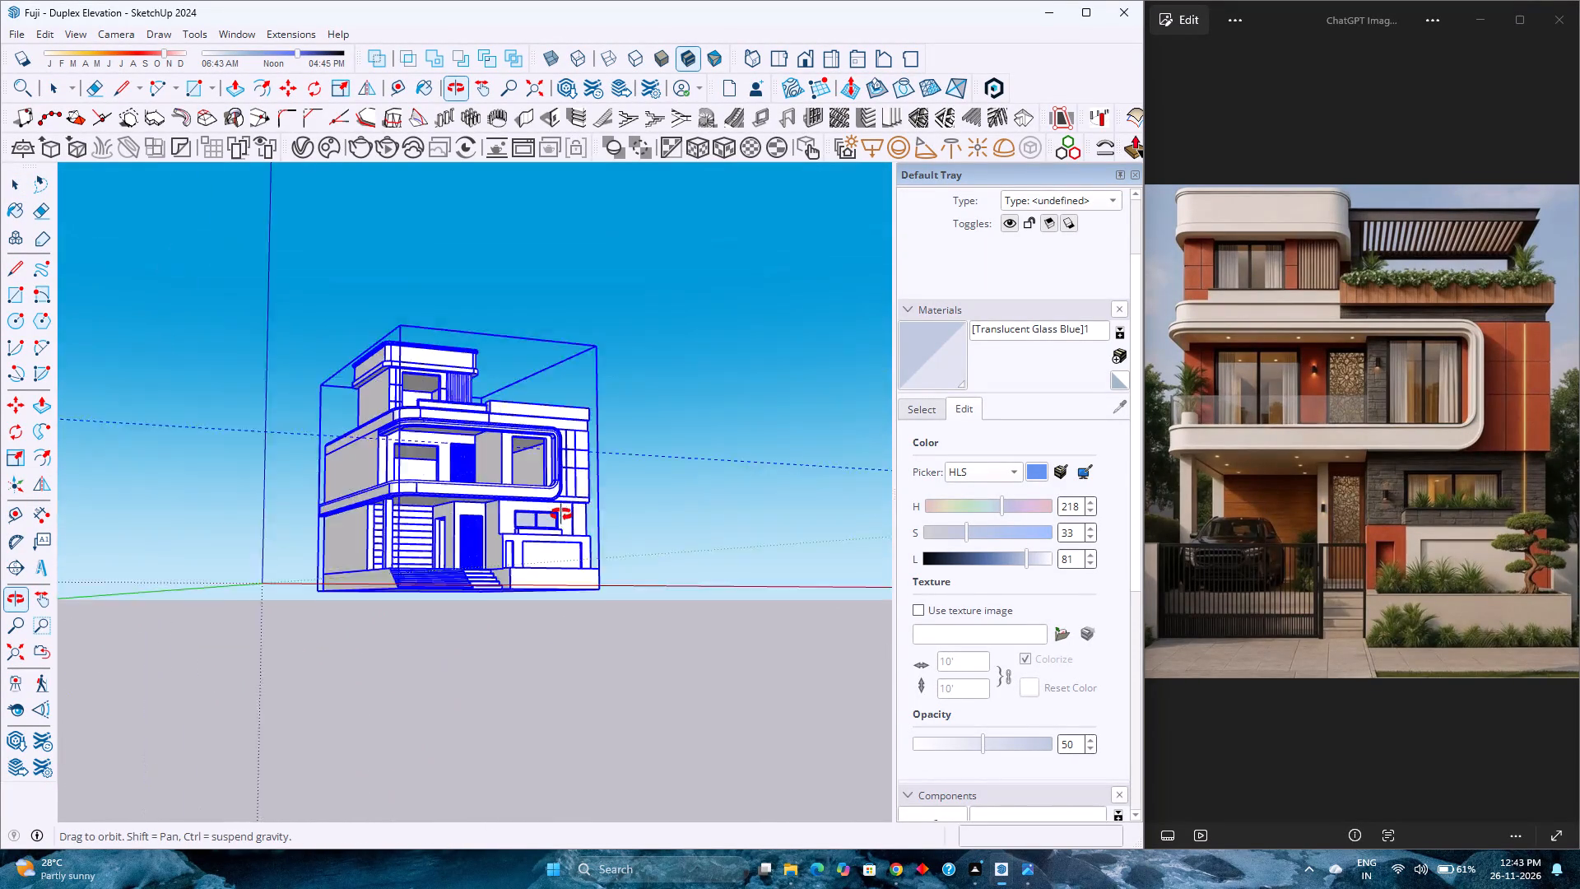
{"action": "middle_click_drag", "start_coordinate": [561, 514], "coordinate": [582, 528]}
{"action": "middle_click", "coordinate": [582, 528]}
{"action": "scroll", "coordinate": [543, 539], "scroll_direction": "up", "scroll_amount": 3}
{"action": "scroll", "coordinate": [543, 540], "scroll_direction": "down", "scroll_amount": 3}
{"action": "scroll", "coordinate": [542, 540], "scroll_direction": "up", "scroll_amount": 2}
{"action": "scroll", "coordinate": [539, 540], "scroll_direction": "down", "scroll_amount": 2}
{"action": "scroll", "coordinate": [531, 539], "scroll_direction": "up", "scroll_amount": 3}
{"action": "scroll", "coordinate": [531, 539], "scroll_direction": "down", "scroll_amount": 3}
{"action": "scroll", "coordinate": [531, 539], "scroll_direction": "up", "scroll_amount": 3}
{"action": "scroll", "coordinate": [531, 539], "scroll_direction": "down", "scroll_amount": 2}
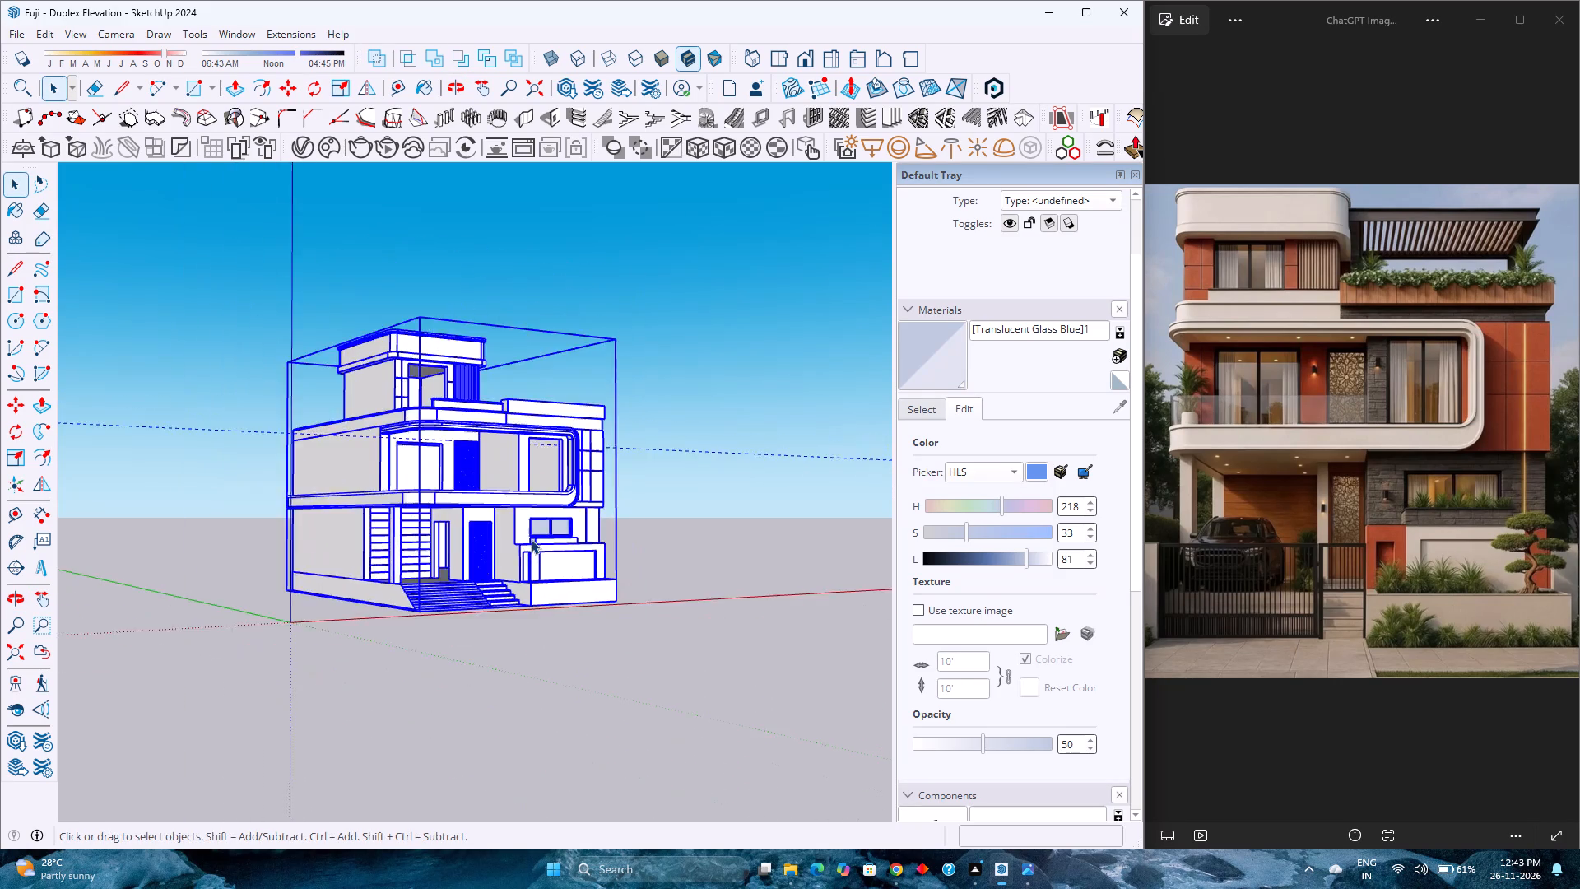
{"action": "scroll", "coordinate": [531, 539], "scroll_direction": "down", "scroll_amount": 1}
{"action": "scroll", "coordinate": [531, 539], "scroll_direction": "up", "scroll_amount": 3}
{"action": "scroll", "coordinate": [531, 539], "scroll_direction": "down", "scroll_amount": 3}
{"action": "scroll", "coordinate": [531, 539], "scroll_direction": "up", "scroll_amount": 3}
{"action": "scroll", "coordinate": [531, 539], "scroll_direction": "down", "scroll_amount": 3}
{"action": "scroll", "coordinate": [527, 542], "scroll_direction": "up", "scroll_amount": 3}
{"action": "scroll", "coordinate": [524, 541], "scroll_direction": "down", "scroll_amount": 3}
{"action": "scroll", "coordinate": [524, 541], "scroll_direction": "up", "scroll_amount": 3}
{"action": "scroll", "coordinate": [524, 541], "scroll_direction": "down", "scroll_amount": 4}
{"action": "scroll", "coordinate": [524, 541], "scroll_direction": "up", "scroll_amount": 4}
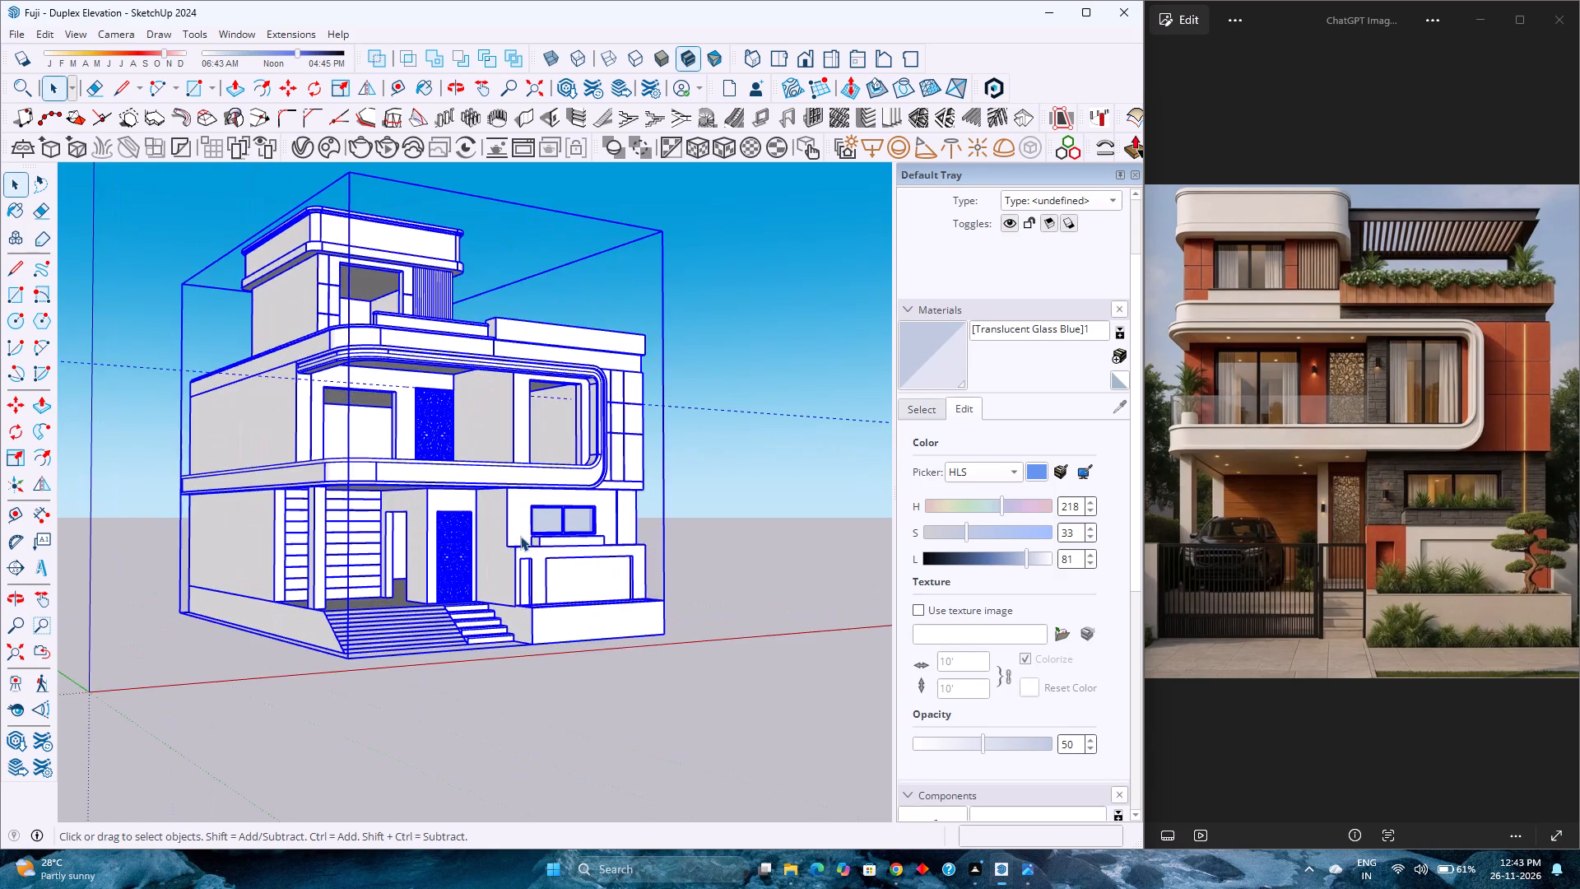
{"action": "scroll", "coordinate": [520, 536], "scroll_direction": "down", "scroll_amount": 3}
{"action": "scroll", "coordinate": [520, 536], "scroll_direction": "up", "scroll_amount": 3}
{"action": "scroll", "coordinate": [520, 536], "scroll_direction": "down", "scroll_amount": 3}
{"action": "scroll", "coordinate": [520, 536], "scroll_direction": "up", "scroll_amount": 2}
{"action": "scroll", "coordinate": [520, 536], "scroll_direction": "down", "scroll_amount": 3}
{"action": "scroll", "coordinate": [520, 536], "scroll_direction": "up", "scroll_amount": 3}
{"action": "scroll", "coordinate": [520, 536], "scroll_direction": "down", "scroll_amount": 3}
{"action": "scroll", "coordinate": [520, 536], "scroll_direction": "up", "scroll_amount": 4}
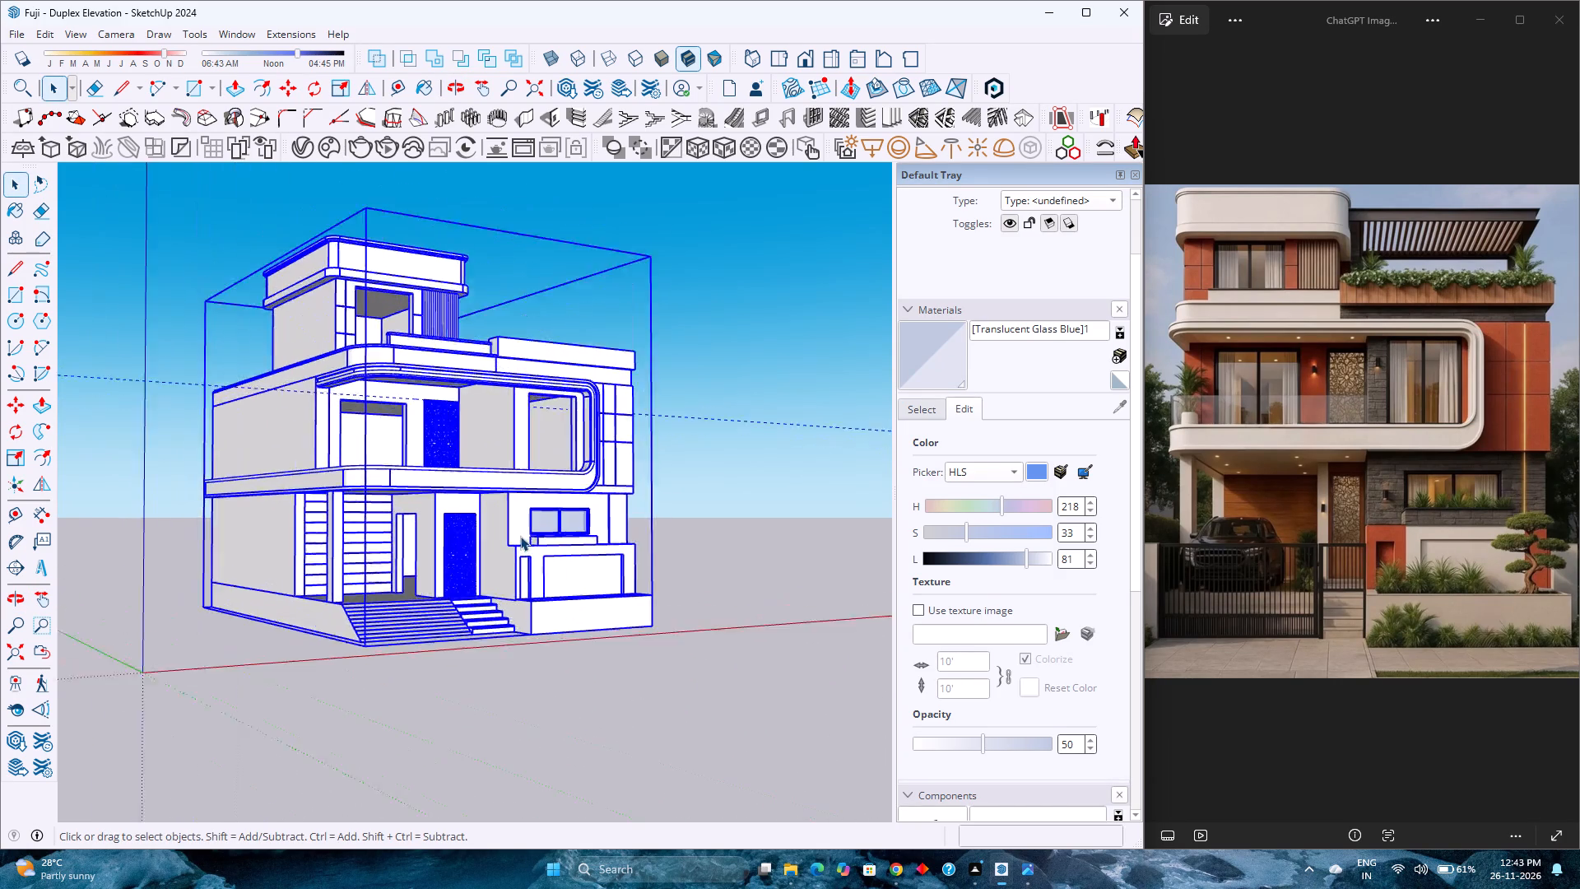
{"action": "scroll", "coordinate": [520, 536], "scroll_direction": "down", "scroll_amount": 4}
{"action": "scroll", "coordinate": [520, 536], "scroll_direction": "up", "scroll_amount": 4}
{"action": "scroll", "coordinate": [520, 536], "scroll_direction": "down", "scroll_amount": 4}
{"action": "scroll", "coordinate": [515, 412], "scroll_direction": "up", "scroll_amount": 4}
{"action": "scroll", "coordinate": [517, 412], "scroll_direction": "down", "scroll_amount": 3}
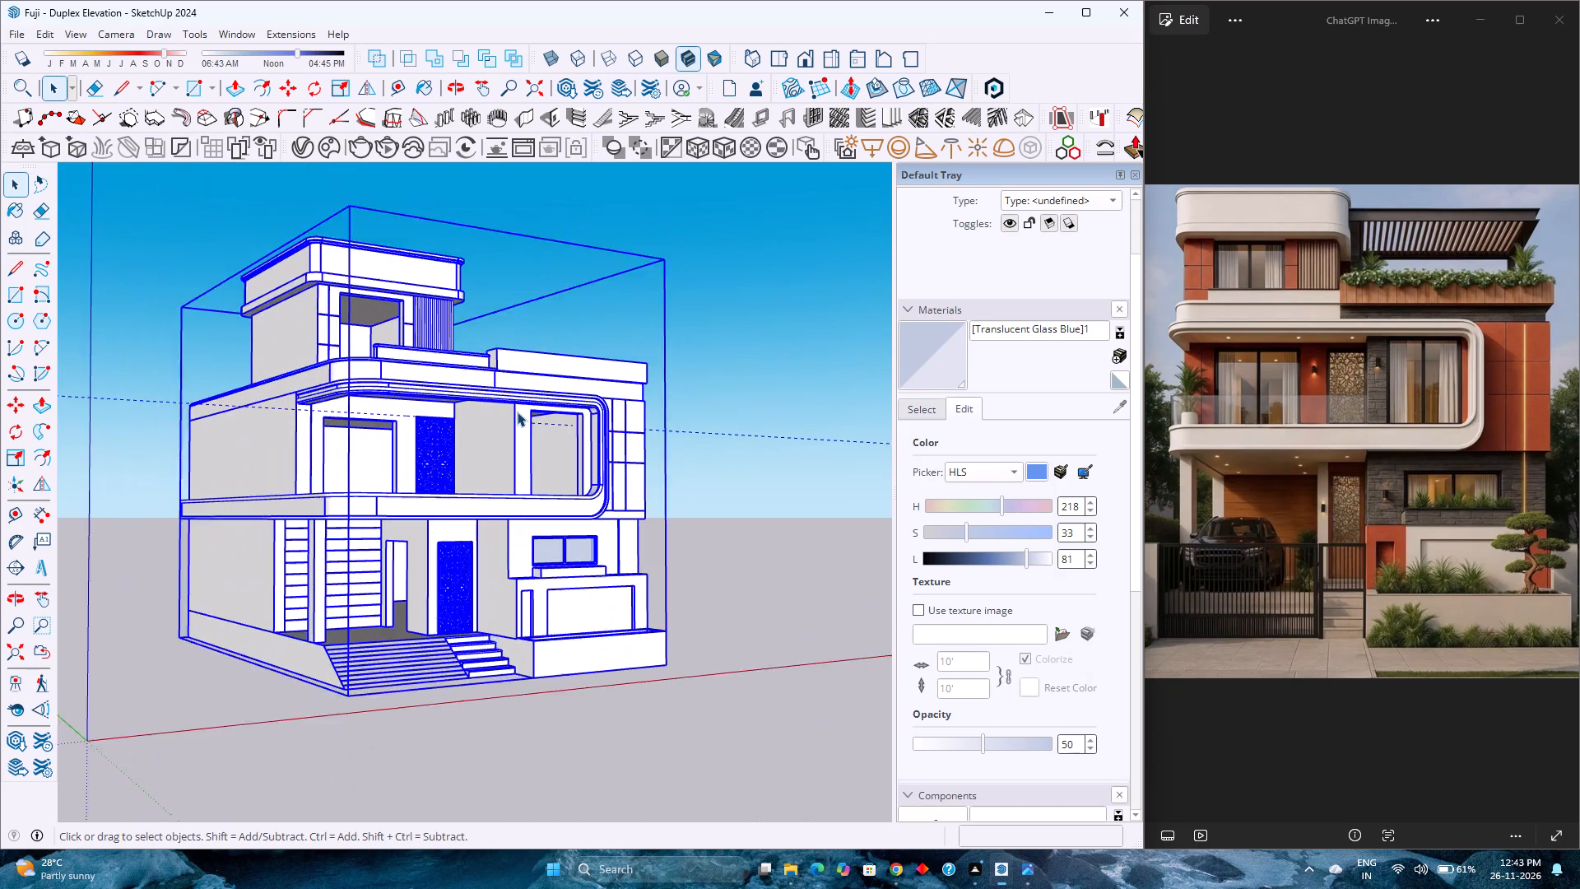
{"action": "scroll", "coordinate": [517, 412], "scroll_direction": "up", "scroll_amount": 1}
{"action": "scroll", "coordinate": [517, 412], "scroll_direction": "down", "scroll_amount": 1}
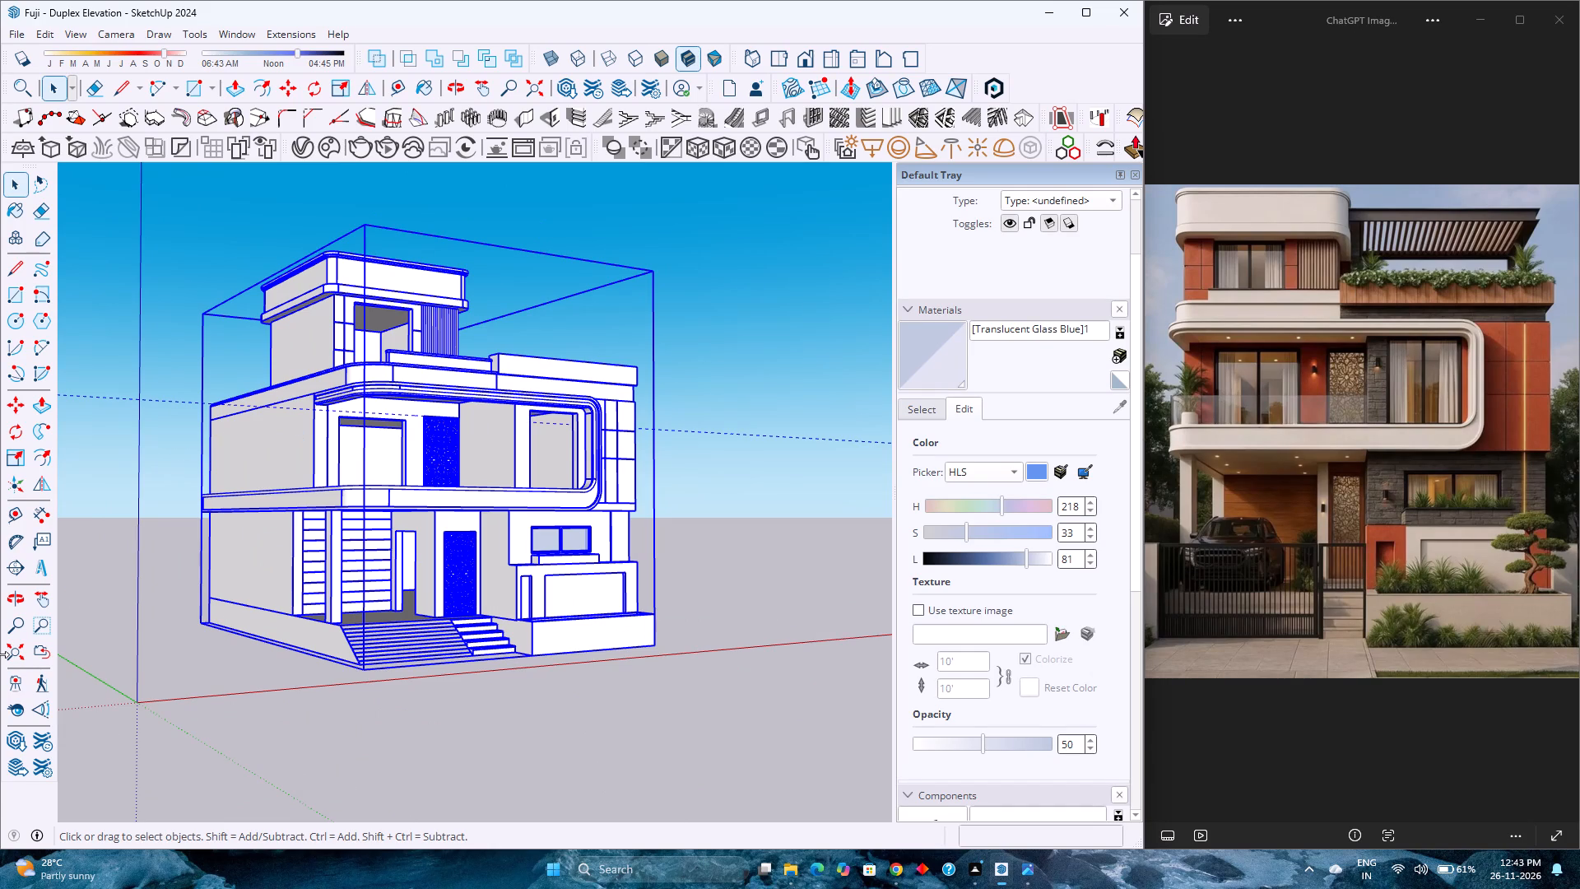
Fit the whole model in view and return to the standard front view.
{"action": "left_click", "coordinate": [13, 654]}
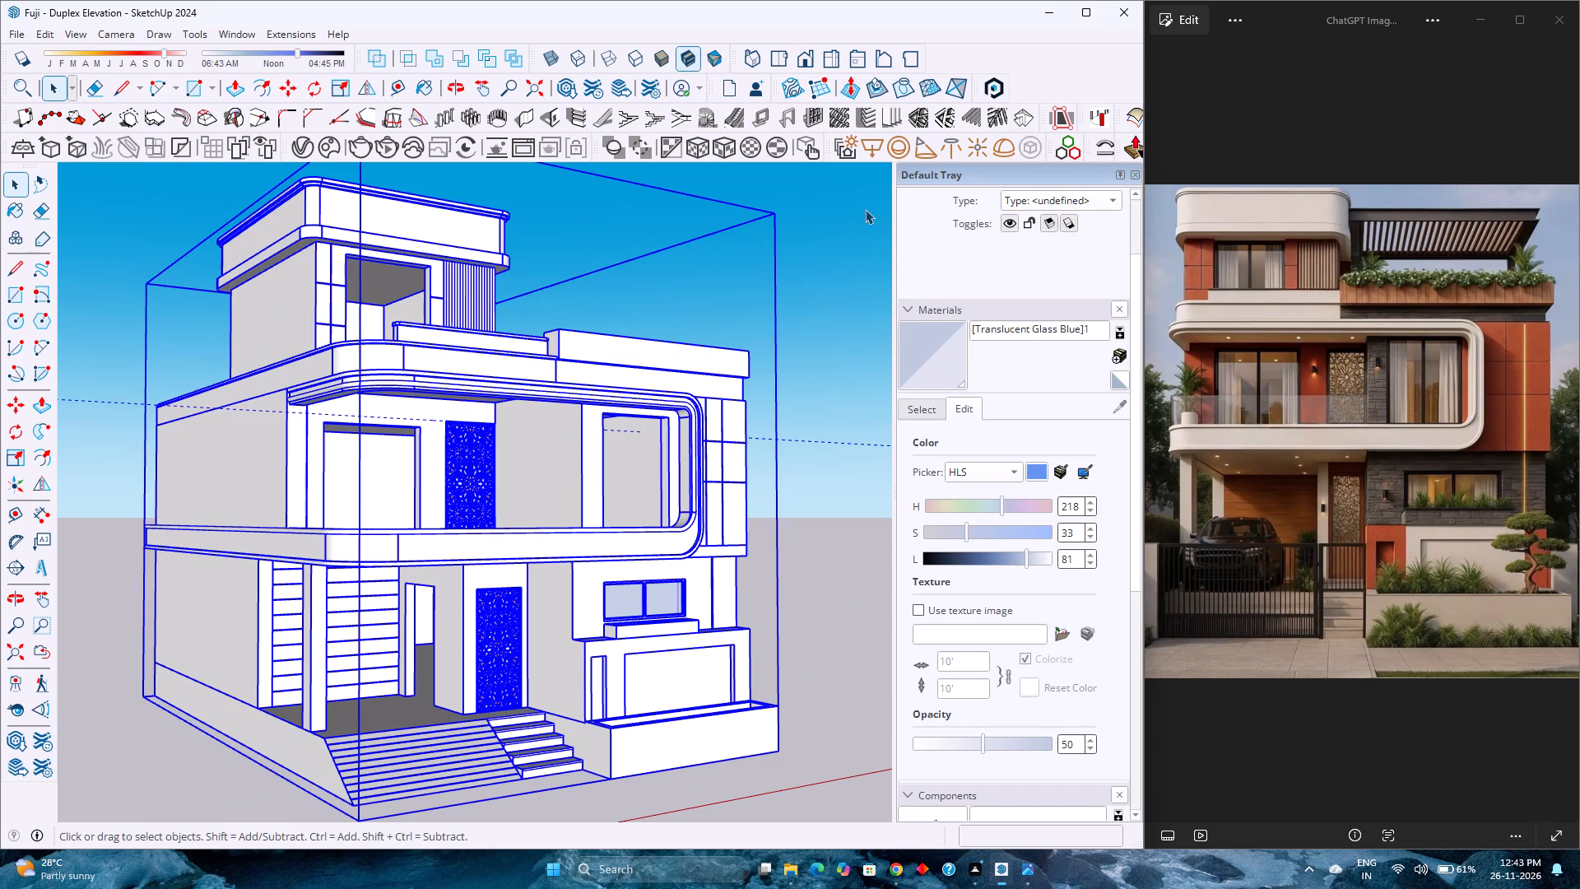
{"action": "left_click", "coordinate": [806, 62]}
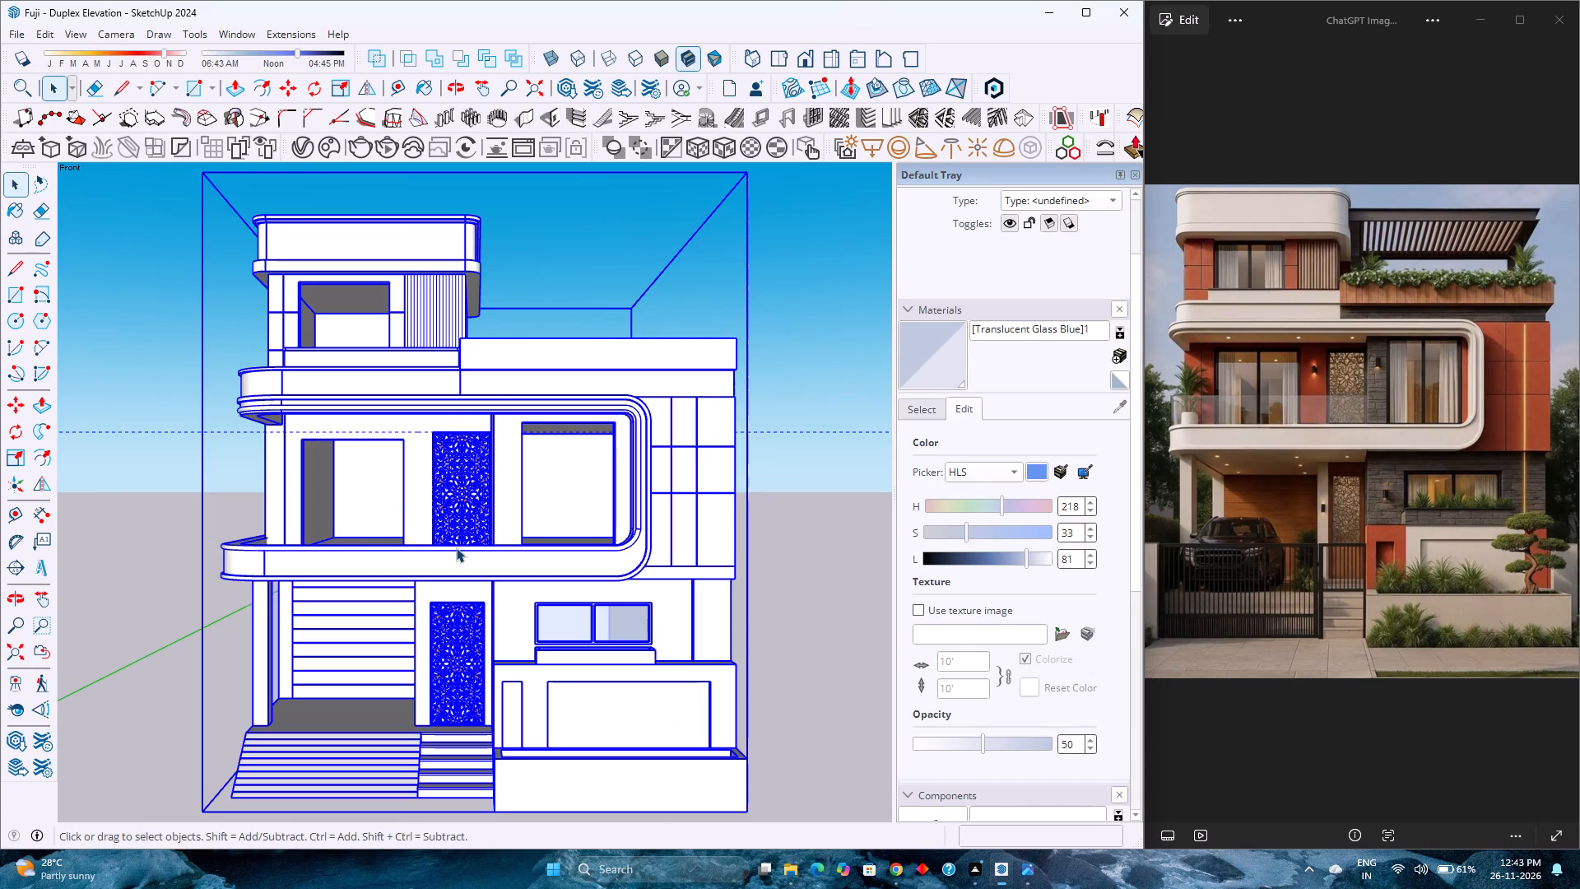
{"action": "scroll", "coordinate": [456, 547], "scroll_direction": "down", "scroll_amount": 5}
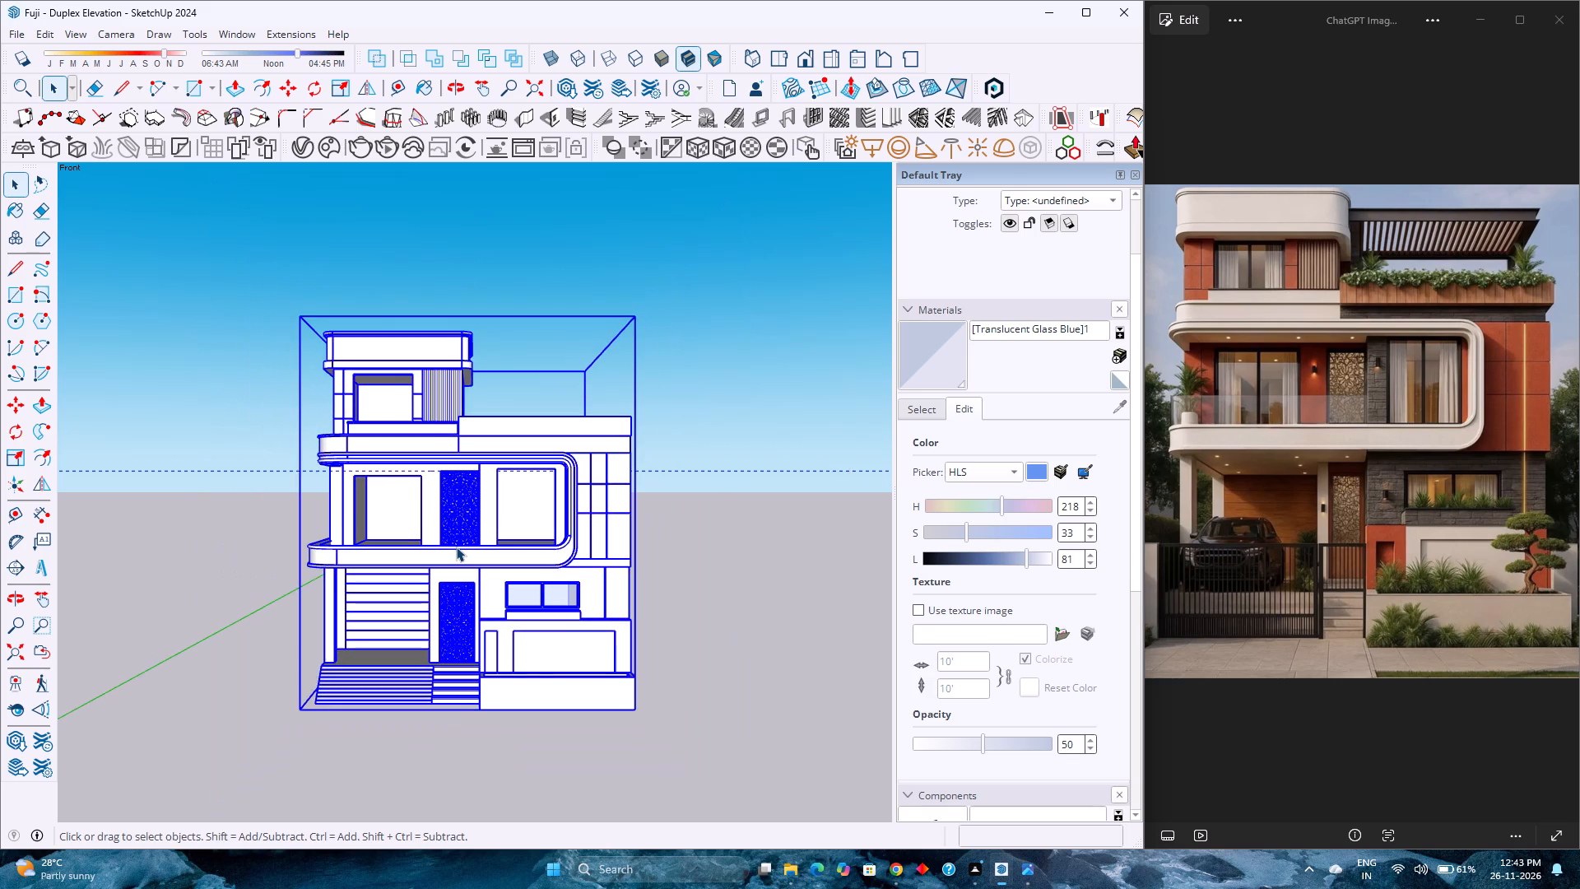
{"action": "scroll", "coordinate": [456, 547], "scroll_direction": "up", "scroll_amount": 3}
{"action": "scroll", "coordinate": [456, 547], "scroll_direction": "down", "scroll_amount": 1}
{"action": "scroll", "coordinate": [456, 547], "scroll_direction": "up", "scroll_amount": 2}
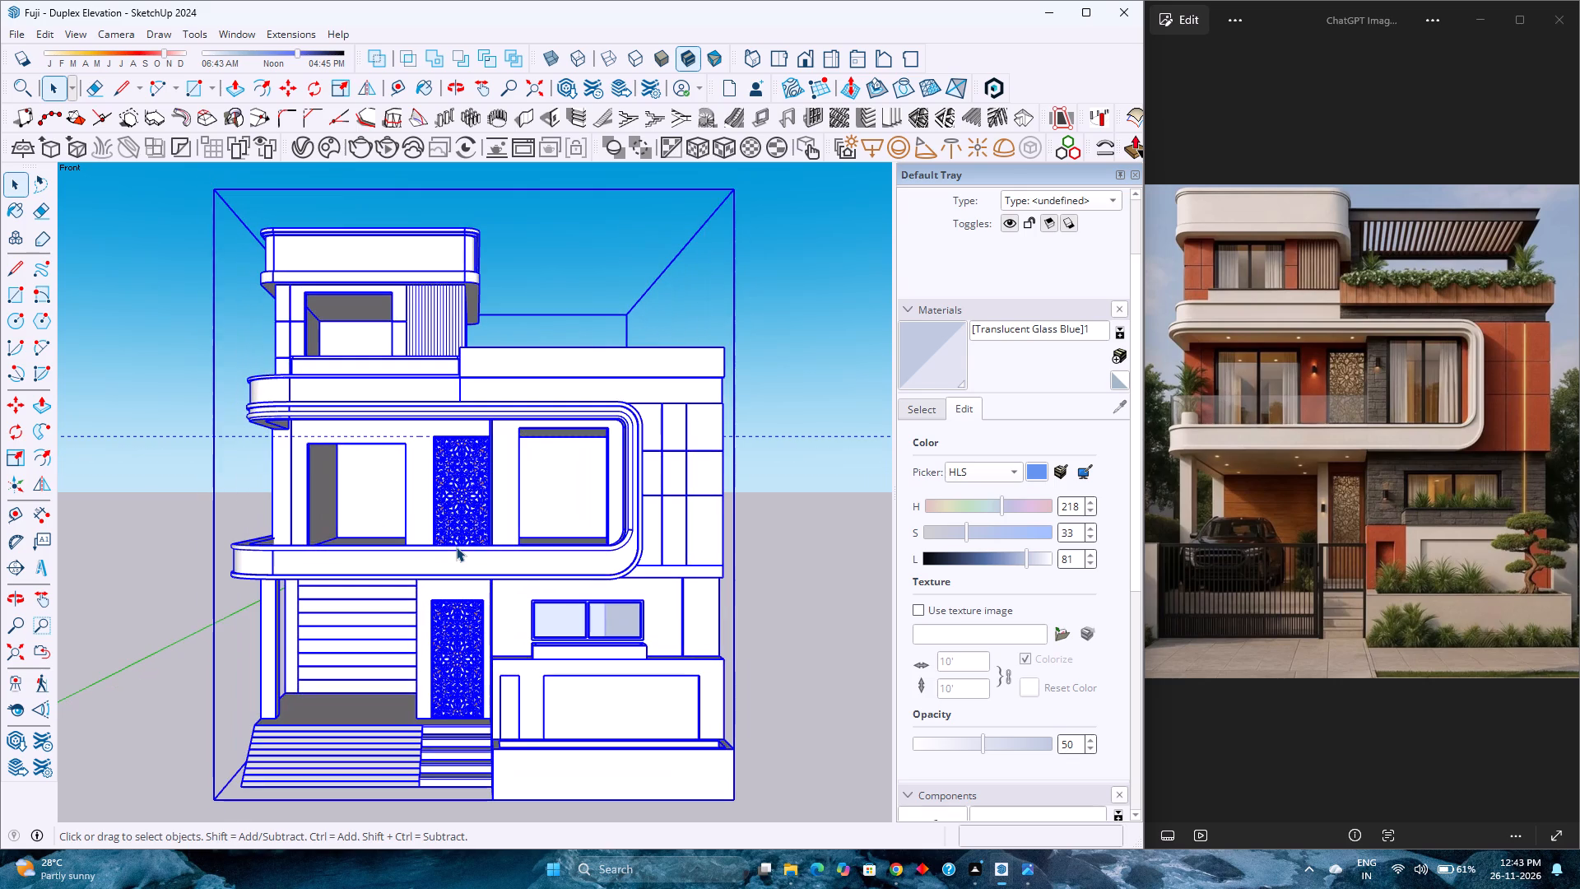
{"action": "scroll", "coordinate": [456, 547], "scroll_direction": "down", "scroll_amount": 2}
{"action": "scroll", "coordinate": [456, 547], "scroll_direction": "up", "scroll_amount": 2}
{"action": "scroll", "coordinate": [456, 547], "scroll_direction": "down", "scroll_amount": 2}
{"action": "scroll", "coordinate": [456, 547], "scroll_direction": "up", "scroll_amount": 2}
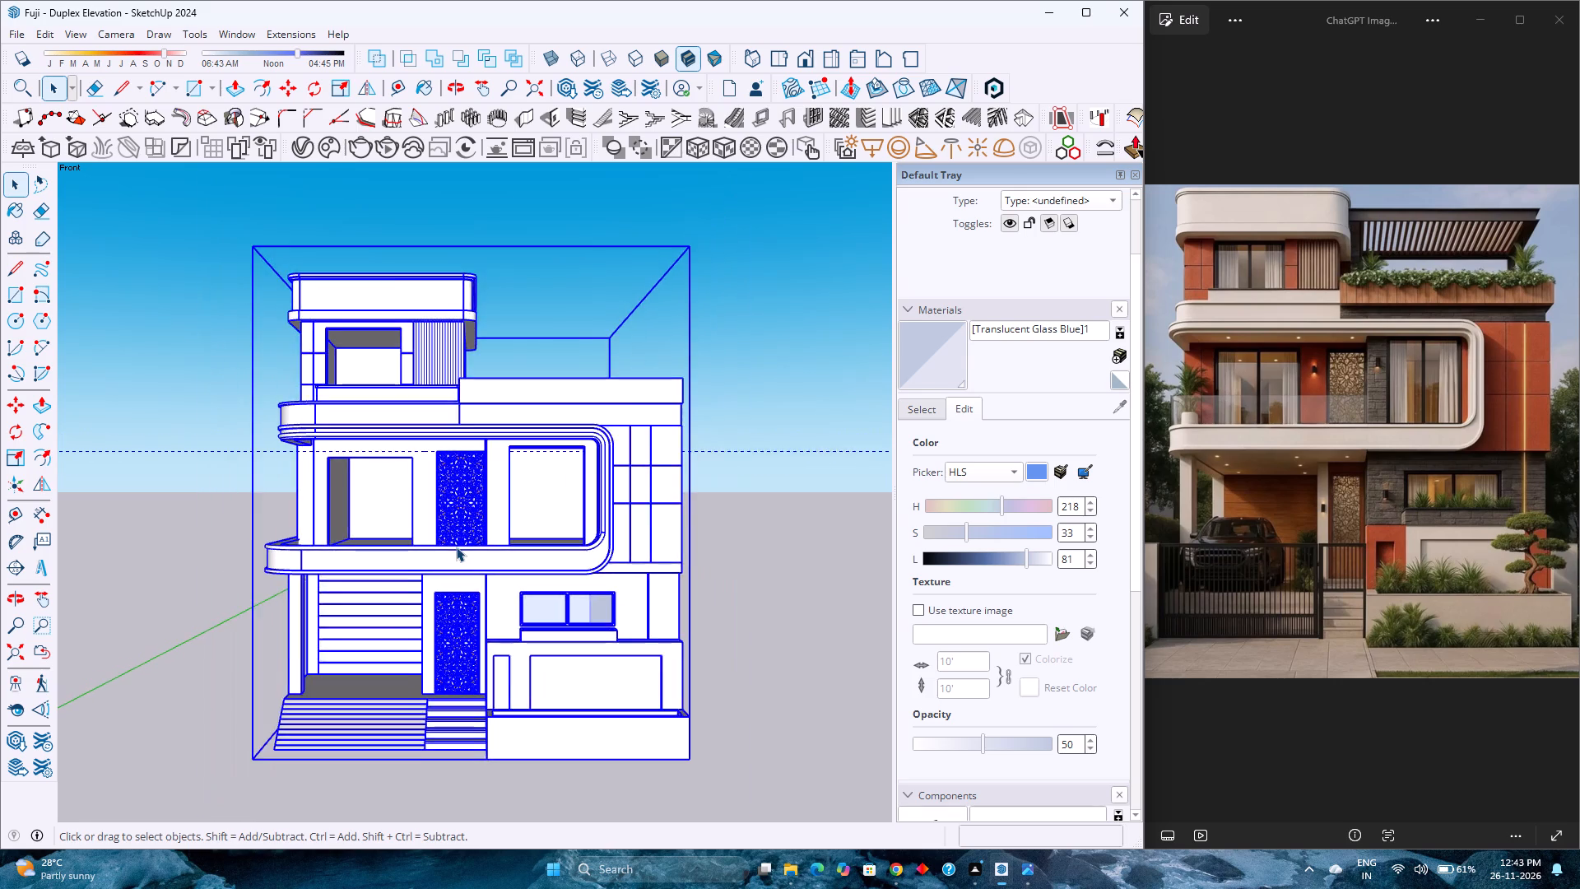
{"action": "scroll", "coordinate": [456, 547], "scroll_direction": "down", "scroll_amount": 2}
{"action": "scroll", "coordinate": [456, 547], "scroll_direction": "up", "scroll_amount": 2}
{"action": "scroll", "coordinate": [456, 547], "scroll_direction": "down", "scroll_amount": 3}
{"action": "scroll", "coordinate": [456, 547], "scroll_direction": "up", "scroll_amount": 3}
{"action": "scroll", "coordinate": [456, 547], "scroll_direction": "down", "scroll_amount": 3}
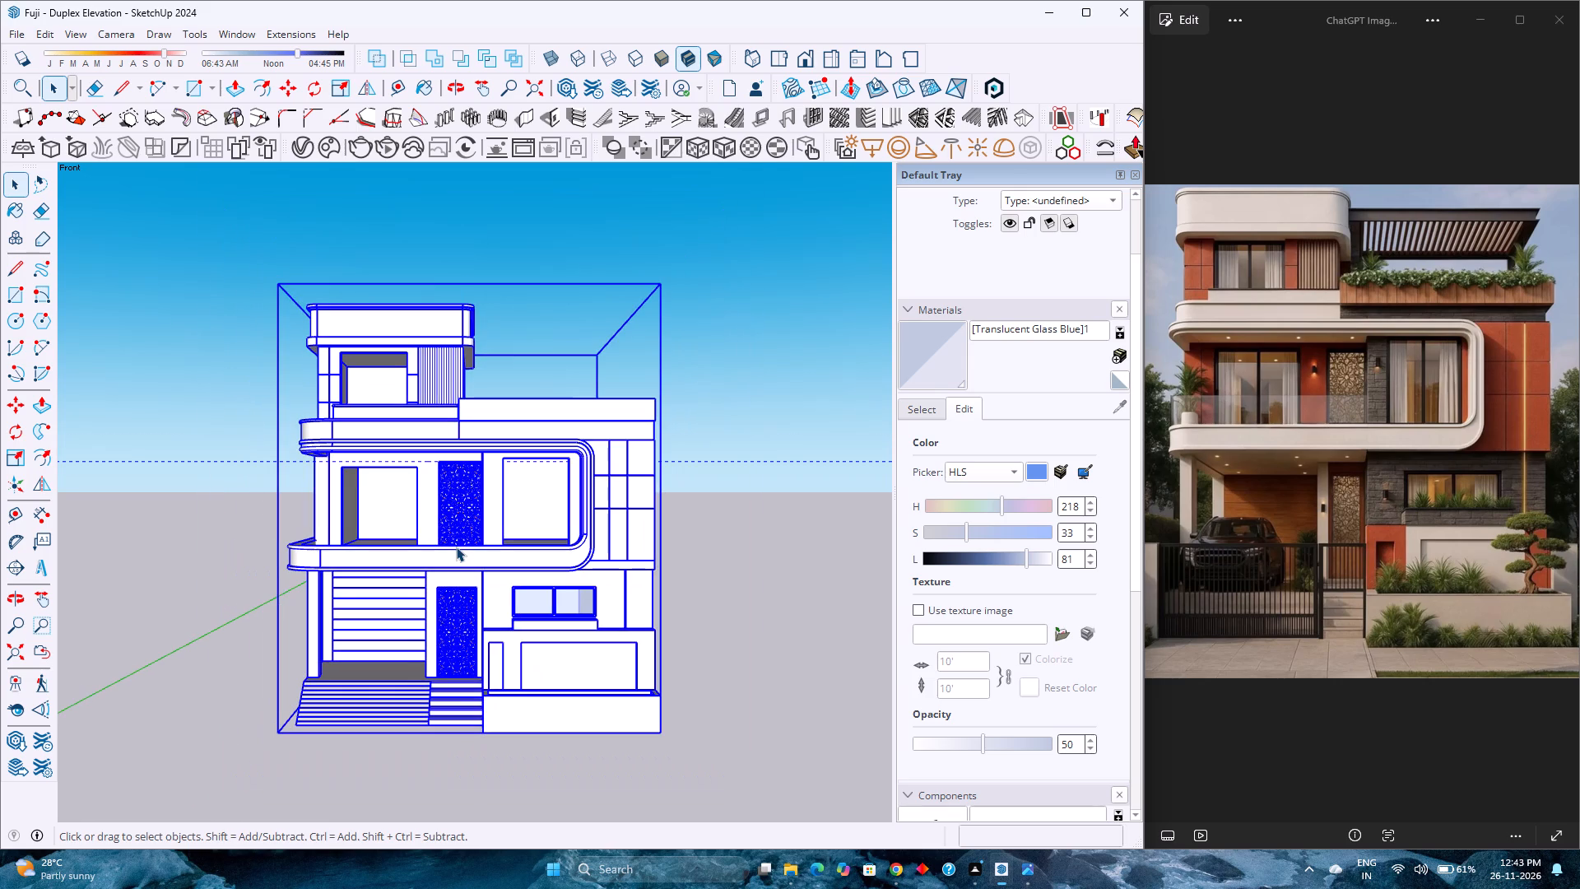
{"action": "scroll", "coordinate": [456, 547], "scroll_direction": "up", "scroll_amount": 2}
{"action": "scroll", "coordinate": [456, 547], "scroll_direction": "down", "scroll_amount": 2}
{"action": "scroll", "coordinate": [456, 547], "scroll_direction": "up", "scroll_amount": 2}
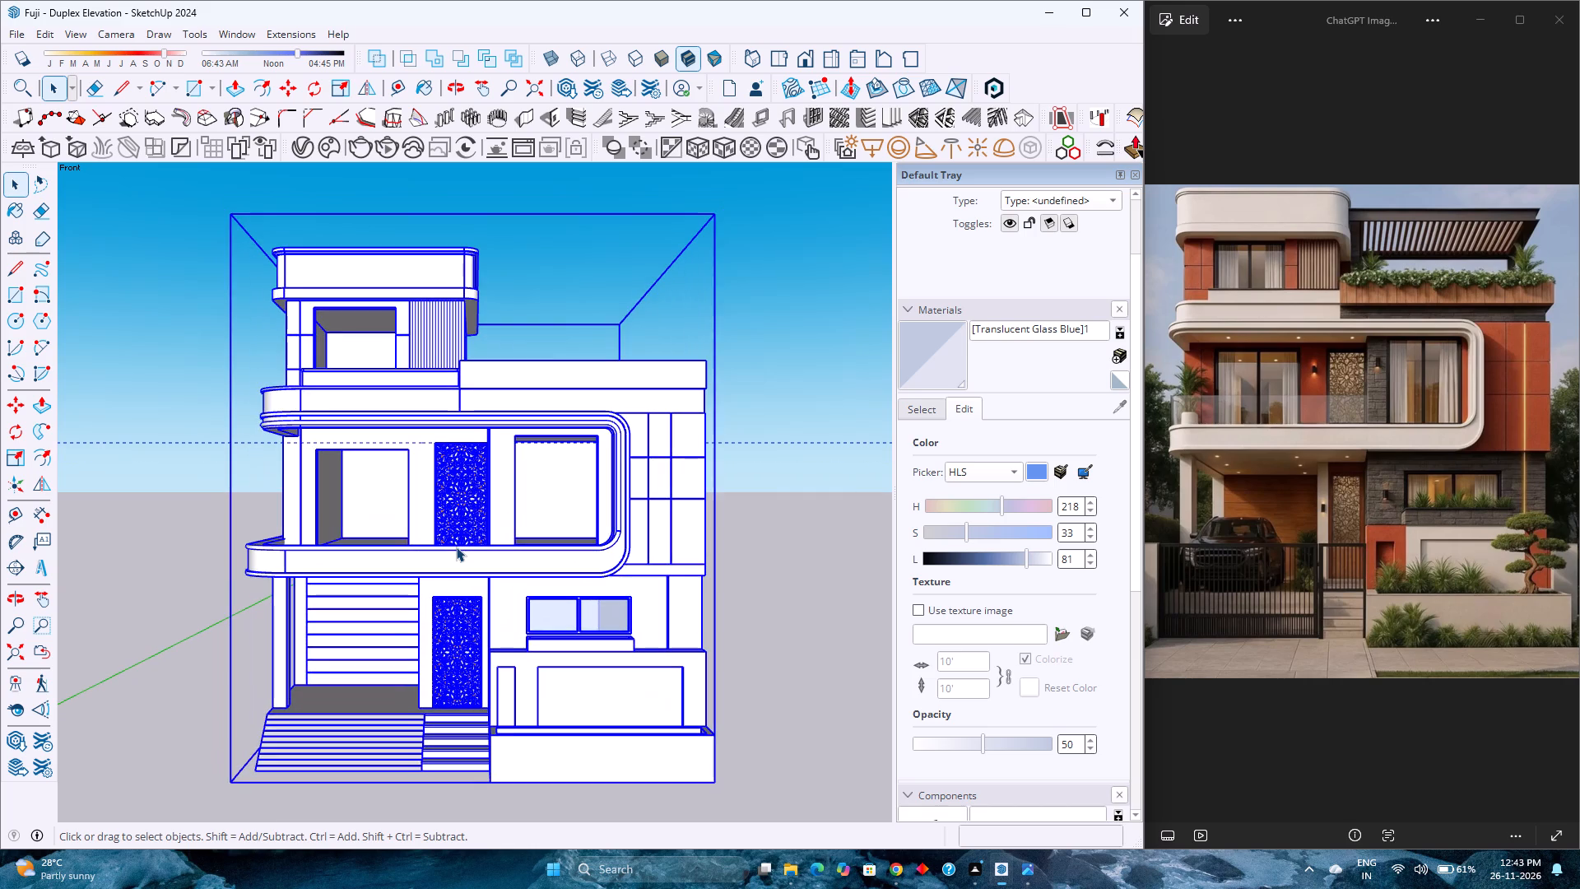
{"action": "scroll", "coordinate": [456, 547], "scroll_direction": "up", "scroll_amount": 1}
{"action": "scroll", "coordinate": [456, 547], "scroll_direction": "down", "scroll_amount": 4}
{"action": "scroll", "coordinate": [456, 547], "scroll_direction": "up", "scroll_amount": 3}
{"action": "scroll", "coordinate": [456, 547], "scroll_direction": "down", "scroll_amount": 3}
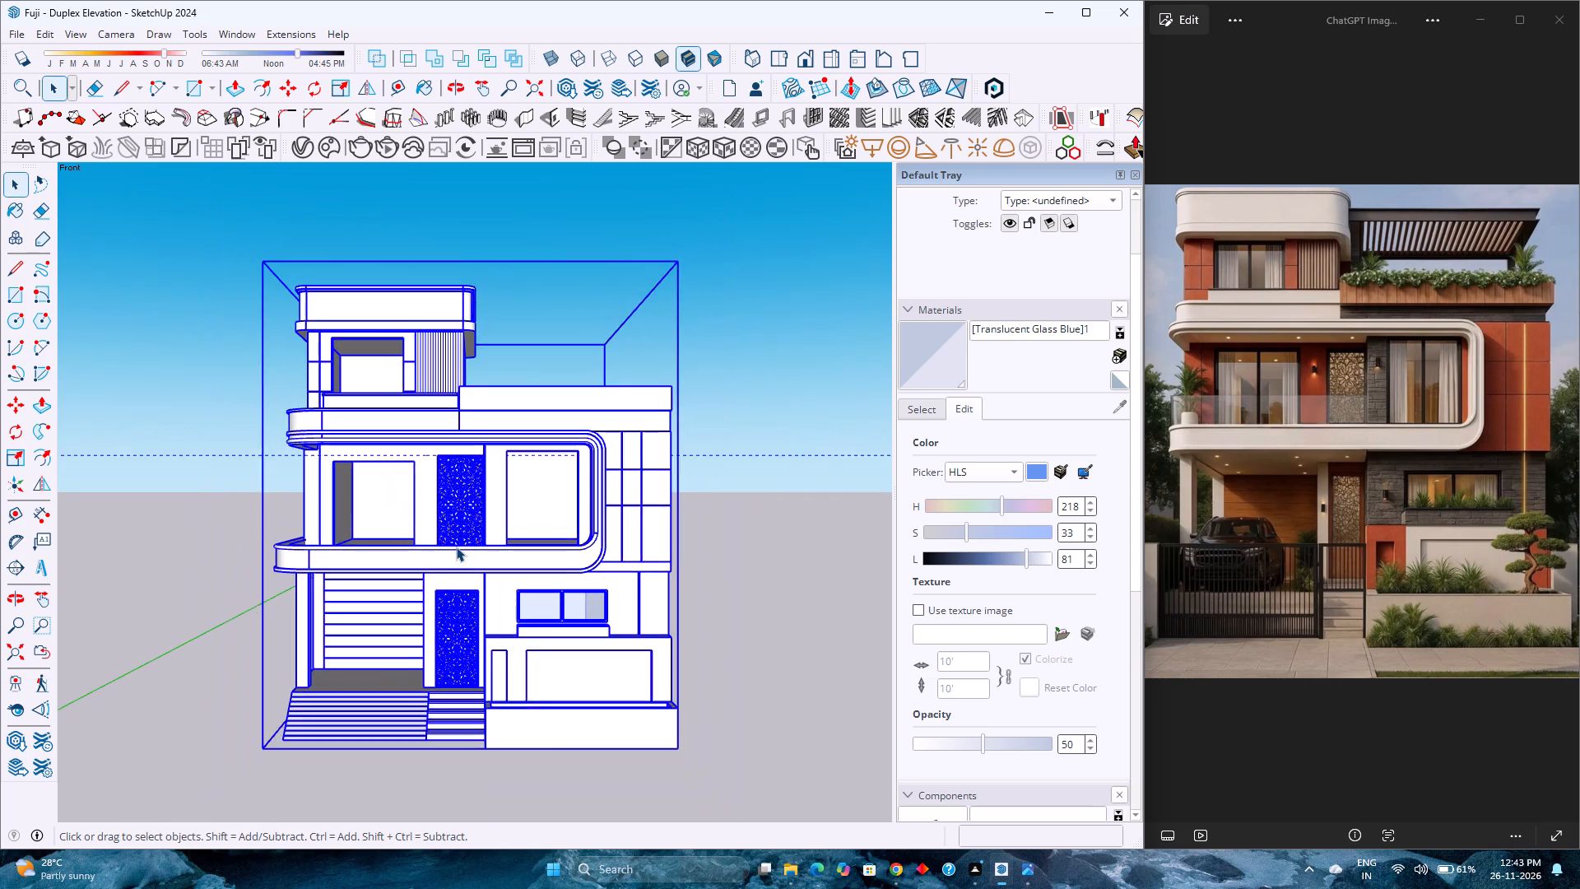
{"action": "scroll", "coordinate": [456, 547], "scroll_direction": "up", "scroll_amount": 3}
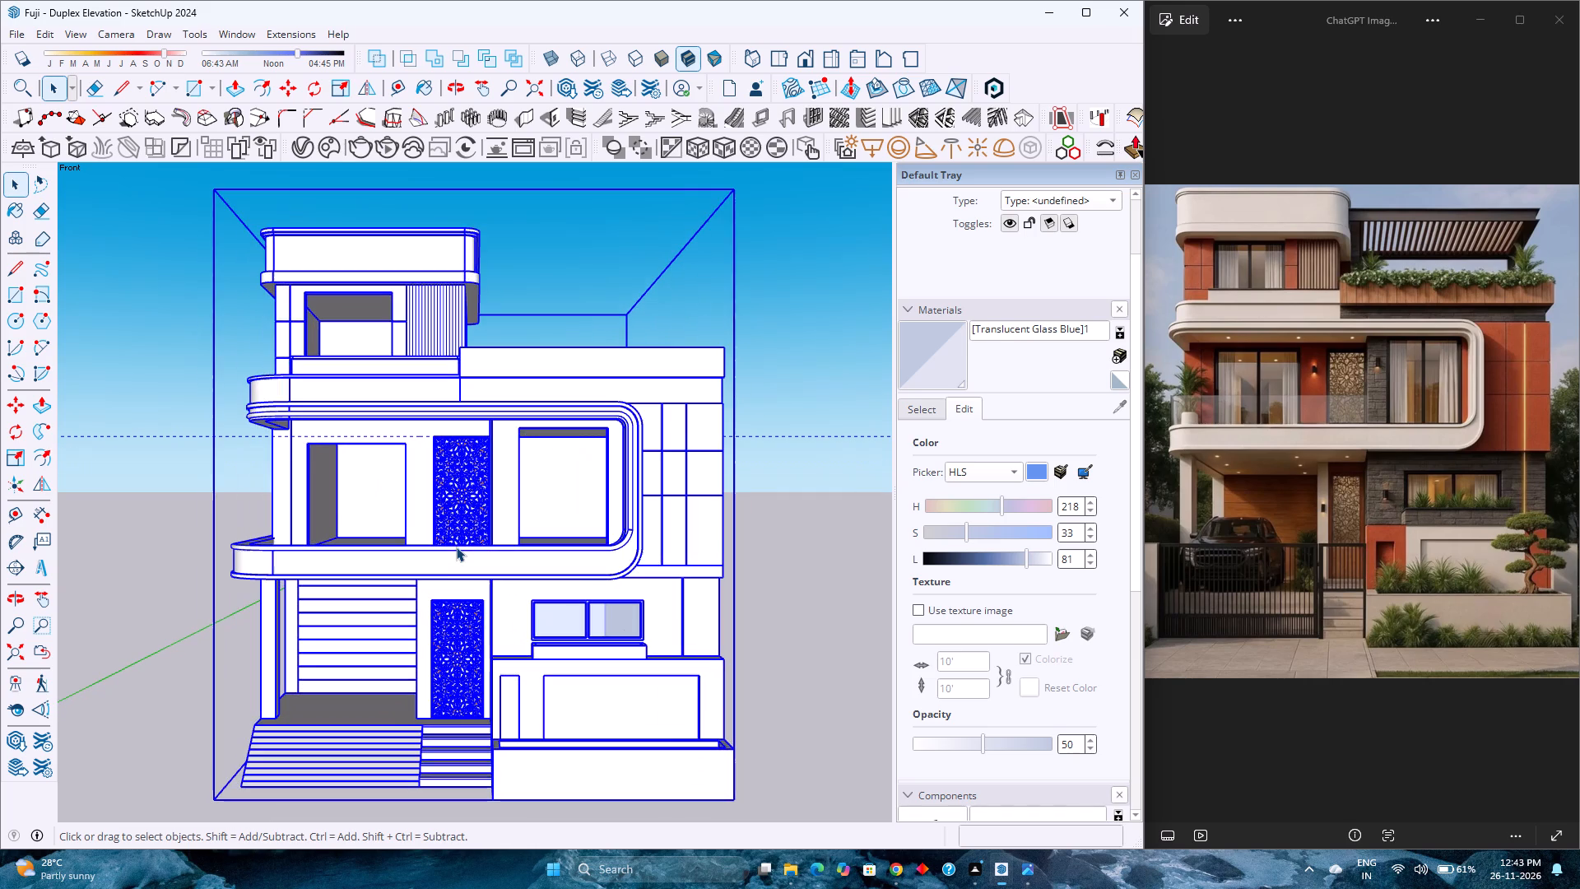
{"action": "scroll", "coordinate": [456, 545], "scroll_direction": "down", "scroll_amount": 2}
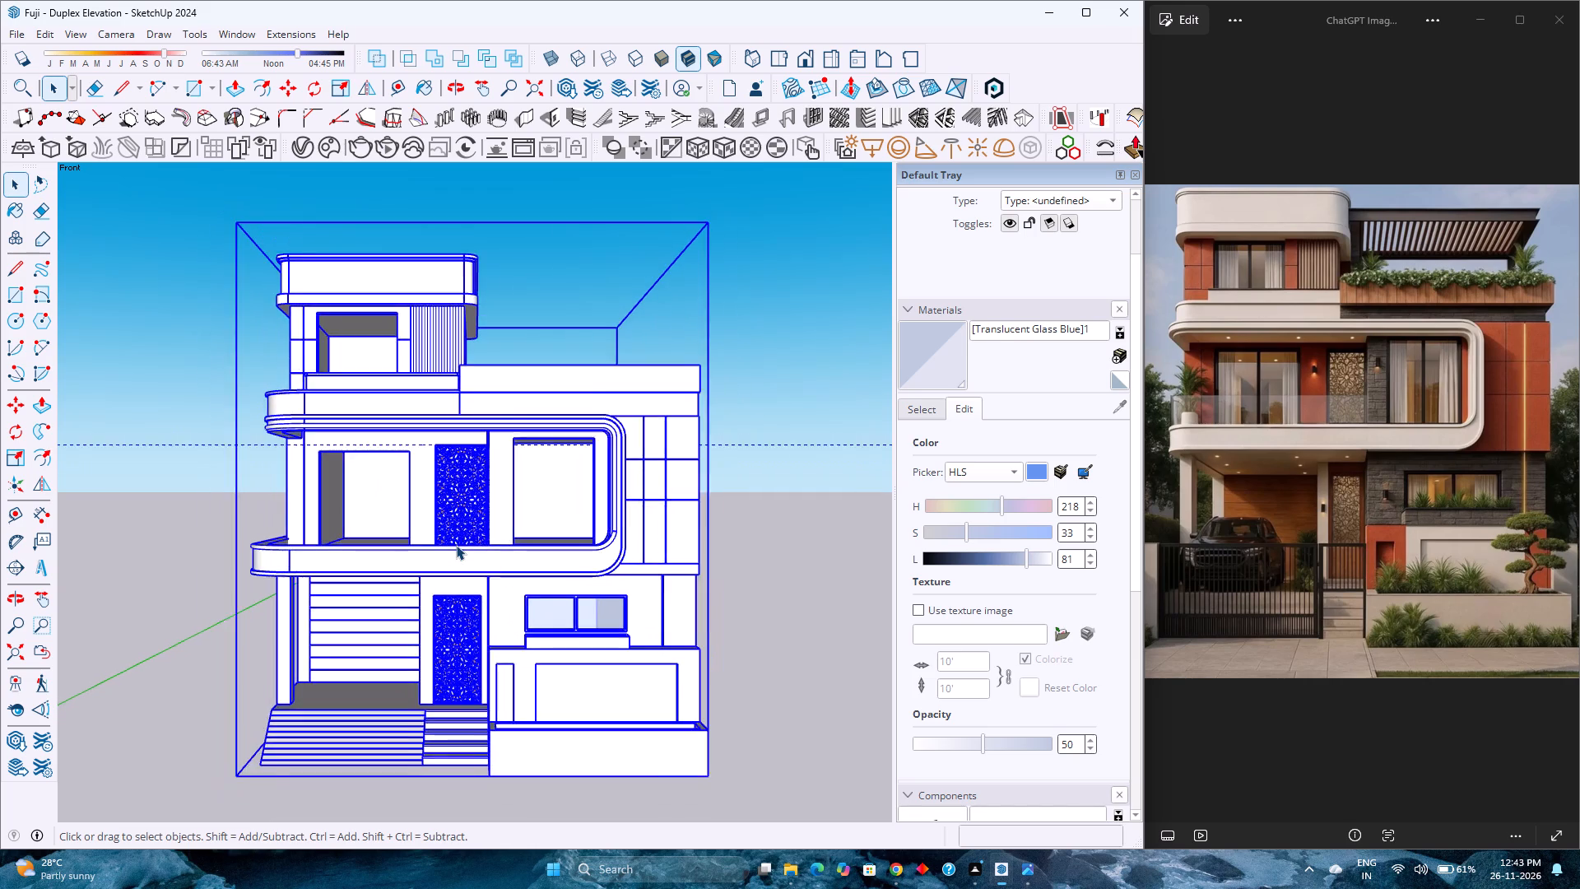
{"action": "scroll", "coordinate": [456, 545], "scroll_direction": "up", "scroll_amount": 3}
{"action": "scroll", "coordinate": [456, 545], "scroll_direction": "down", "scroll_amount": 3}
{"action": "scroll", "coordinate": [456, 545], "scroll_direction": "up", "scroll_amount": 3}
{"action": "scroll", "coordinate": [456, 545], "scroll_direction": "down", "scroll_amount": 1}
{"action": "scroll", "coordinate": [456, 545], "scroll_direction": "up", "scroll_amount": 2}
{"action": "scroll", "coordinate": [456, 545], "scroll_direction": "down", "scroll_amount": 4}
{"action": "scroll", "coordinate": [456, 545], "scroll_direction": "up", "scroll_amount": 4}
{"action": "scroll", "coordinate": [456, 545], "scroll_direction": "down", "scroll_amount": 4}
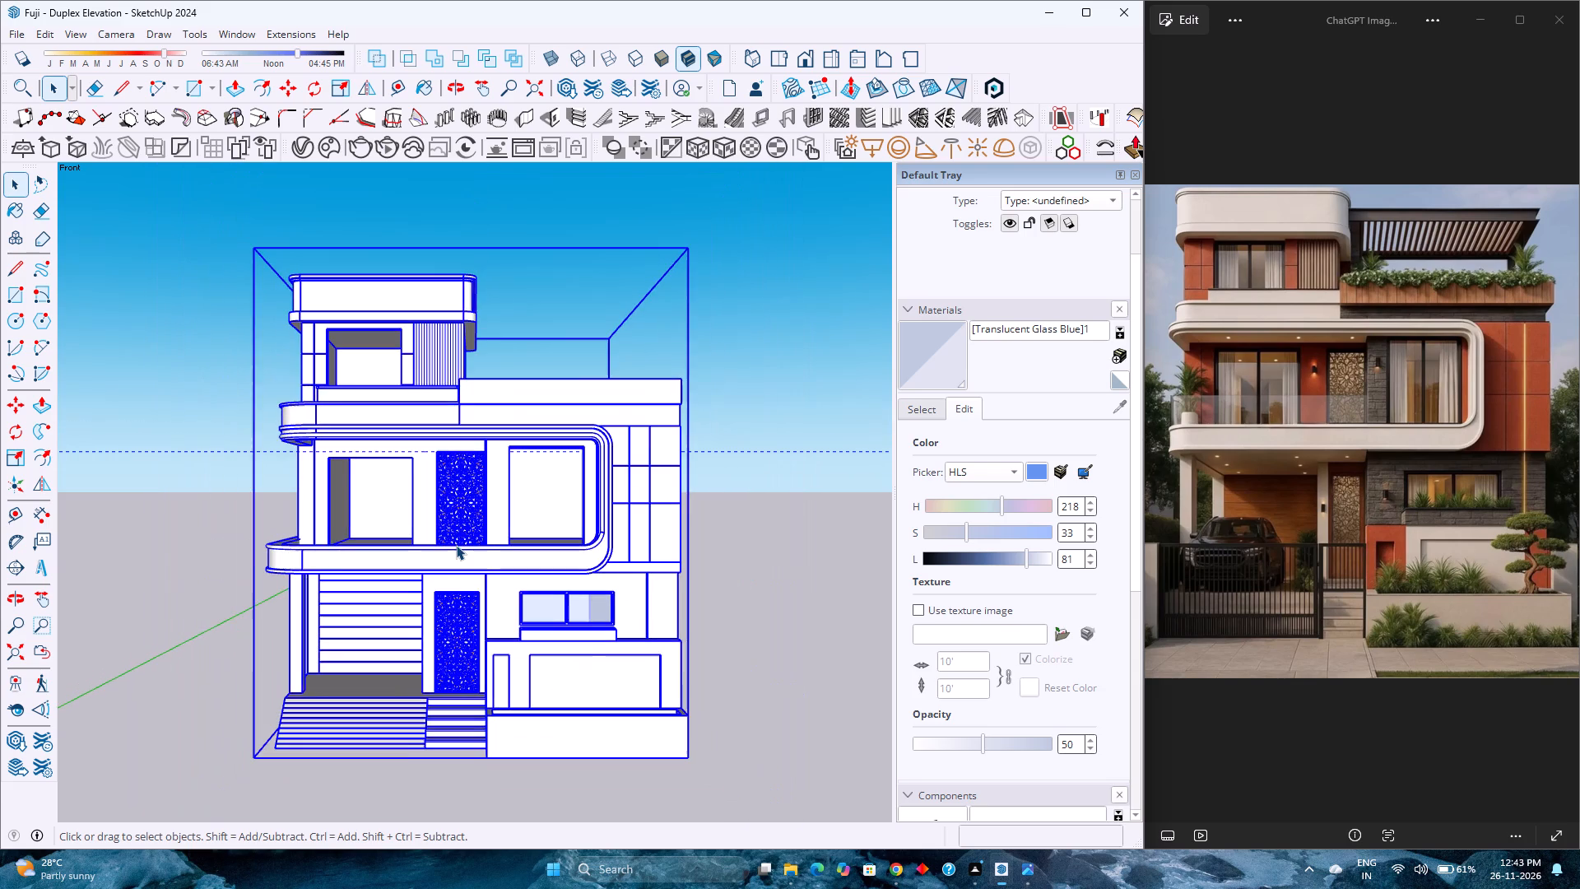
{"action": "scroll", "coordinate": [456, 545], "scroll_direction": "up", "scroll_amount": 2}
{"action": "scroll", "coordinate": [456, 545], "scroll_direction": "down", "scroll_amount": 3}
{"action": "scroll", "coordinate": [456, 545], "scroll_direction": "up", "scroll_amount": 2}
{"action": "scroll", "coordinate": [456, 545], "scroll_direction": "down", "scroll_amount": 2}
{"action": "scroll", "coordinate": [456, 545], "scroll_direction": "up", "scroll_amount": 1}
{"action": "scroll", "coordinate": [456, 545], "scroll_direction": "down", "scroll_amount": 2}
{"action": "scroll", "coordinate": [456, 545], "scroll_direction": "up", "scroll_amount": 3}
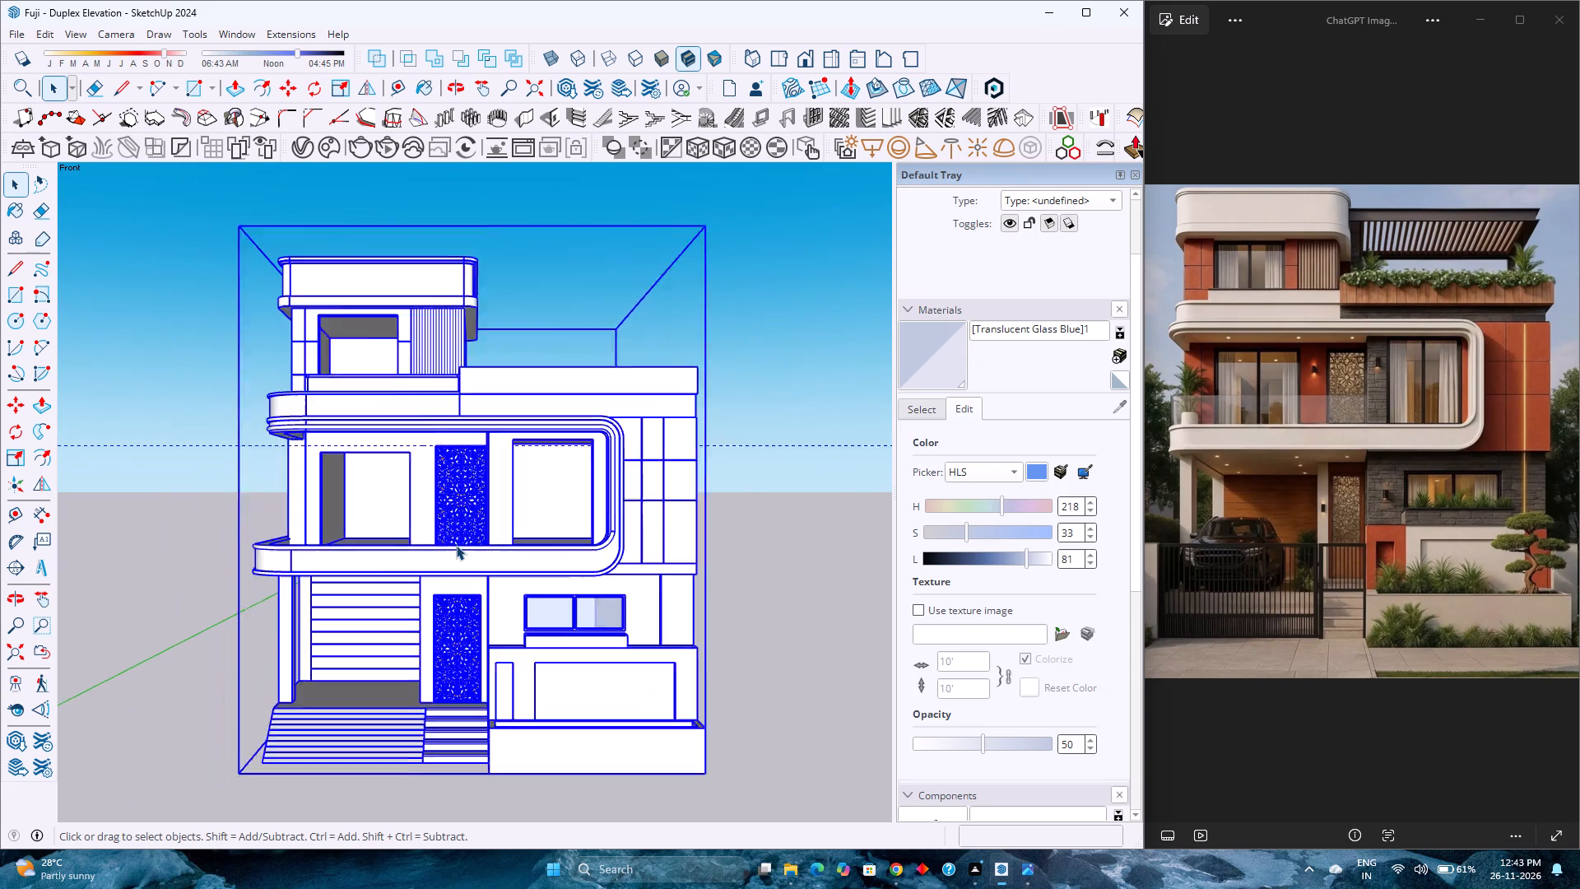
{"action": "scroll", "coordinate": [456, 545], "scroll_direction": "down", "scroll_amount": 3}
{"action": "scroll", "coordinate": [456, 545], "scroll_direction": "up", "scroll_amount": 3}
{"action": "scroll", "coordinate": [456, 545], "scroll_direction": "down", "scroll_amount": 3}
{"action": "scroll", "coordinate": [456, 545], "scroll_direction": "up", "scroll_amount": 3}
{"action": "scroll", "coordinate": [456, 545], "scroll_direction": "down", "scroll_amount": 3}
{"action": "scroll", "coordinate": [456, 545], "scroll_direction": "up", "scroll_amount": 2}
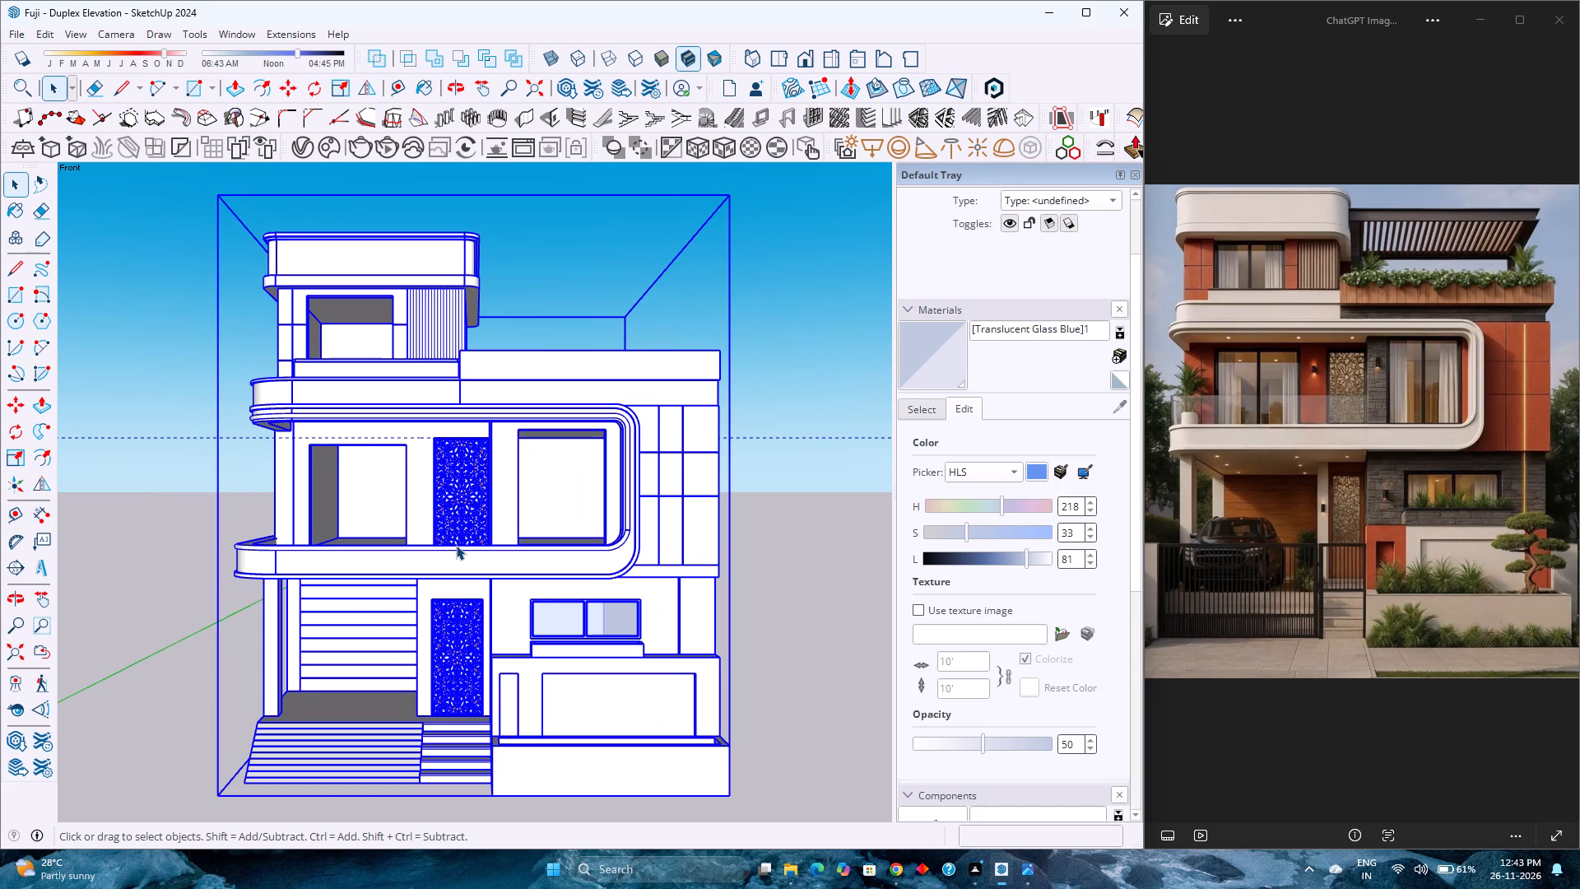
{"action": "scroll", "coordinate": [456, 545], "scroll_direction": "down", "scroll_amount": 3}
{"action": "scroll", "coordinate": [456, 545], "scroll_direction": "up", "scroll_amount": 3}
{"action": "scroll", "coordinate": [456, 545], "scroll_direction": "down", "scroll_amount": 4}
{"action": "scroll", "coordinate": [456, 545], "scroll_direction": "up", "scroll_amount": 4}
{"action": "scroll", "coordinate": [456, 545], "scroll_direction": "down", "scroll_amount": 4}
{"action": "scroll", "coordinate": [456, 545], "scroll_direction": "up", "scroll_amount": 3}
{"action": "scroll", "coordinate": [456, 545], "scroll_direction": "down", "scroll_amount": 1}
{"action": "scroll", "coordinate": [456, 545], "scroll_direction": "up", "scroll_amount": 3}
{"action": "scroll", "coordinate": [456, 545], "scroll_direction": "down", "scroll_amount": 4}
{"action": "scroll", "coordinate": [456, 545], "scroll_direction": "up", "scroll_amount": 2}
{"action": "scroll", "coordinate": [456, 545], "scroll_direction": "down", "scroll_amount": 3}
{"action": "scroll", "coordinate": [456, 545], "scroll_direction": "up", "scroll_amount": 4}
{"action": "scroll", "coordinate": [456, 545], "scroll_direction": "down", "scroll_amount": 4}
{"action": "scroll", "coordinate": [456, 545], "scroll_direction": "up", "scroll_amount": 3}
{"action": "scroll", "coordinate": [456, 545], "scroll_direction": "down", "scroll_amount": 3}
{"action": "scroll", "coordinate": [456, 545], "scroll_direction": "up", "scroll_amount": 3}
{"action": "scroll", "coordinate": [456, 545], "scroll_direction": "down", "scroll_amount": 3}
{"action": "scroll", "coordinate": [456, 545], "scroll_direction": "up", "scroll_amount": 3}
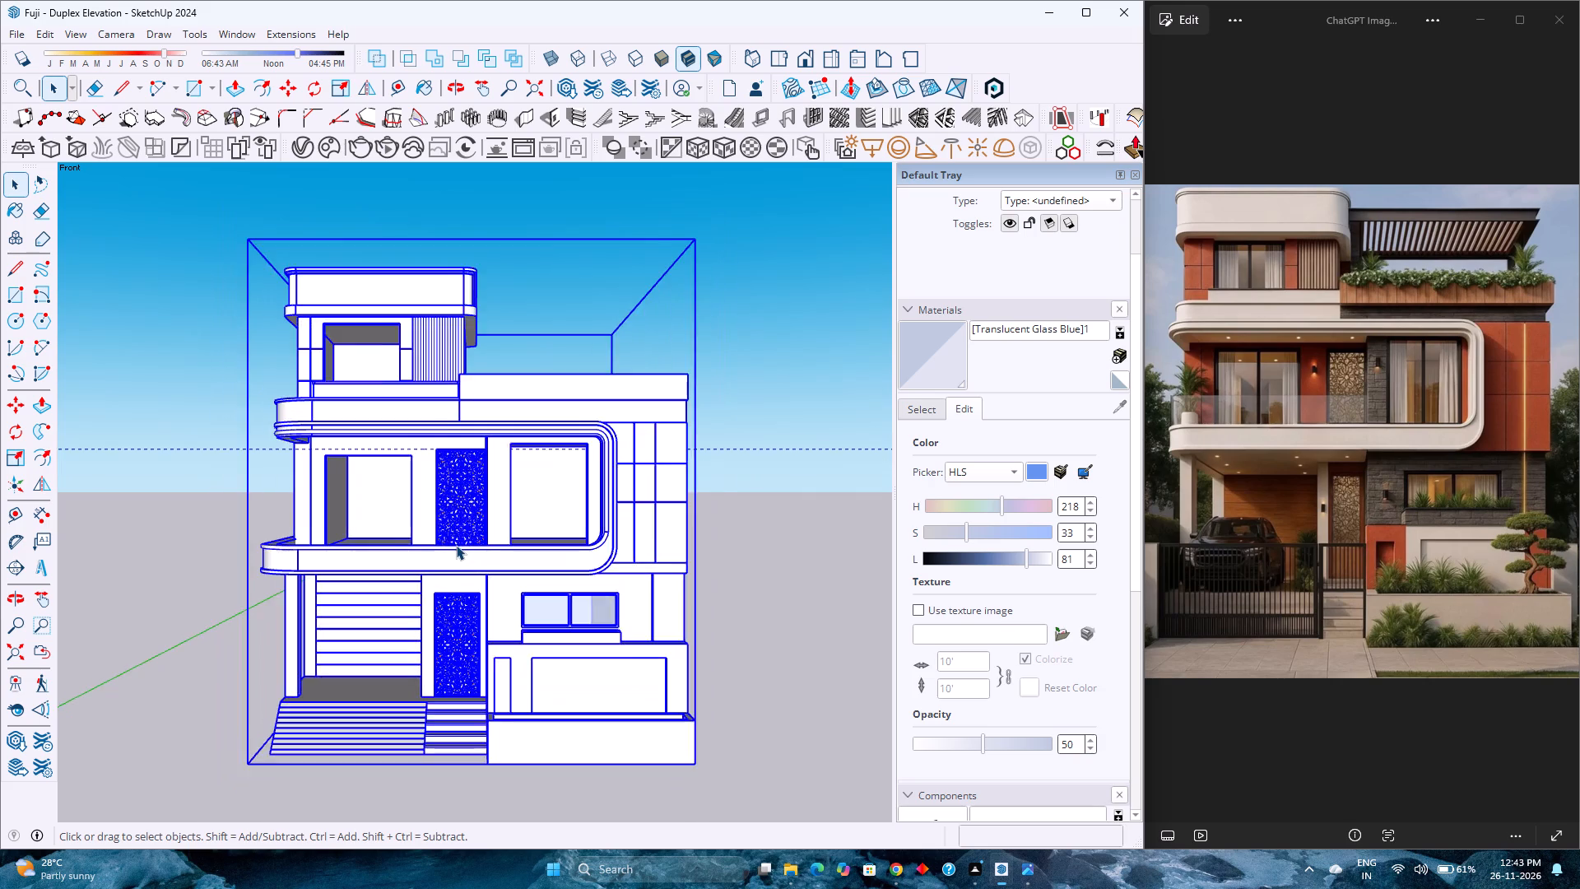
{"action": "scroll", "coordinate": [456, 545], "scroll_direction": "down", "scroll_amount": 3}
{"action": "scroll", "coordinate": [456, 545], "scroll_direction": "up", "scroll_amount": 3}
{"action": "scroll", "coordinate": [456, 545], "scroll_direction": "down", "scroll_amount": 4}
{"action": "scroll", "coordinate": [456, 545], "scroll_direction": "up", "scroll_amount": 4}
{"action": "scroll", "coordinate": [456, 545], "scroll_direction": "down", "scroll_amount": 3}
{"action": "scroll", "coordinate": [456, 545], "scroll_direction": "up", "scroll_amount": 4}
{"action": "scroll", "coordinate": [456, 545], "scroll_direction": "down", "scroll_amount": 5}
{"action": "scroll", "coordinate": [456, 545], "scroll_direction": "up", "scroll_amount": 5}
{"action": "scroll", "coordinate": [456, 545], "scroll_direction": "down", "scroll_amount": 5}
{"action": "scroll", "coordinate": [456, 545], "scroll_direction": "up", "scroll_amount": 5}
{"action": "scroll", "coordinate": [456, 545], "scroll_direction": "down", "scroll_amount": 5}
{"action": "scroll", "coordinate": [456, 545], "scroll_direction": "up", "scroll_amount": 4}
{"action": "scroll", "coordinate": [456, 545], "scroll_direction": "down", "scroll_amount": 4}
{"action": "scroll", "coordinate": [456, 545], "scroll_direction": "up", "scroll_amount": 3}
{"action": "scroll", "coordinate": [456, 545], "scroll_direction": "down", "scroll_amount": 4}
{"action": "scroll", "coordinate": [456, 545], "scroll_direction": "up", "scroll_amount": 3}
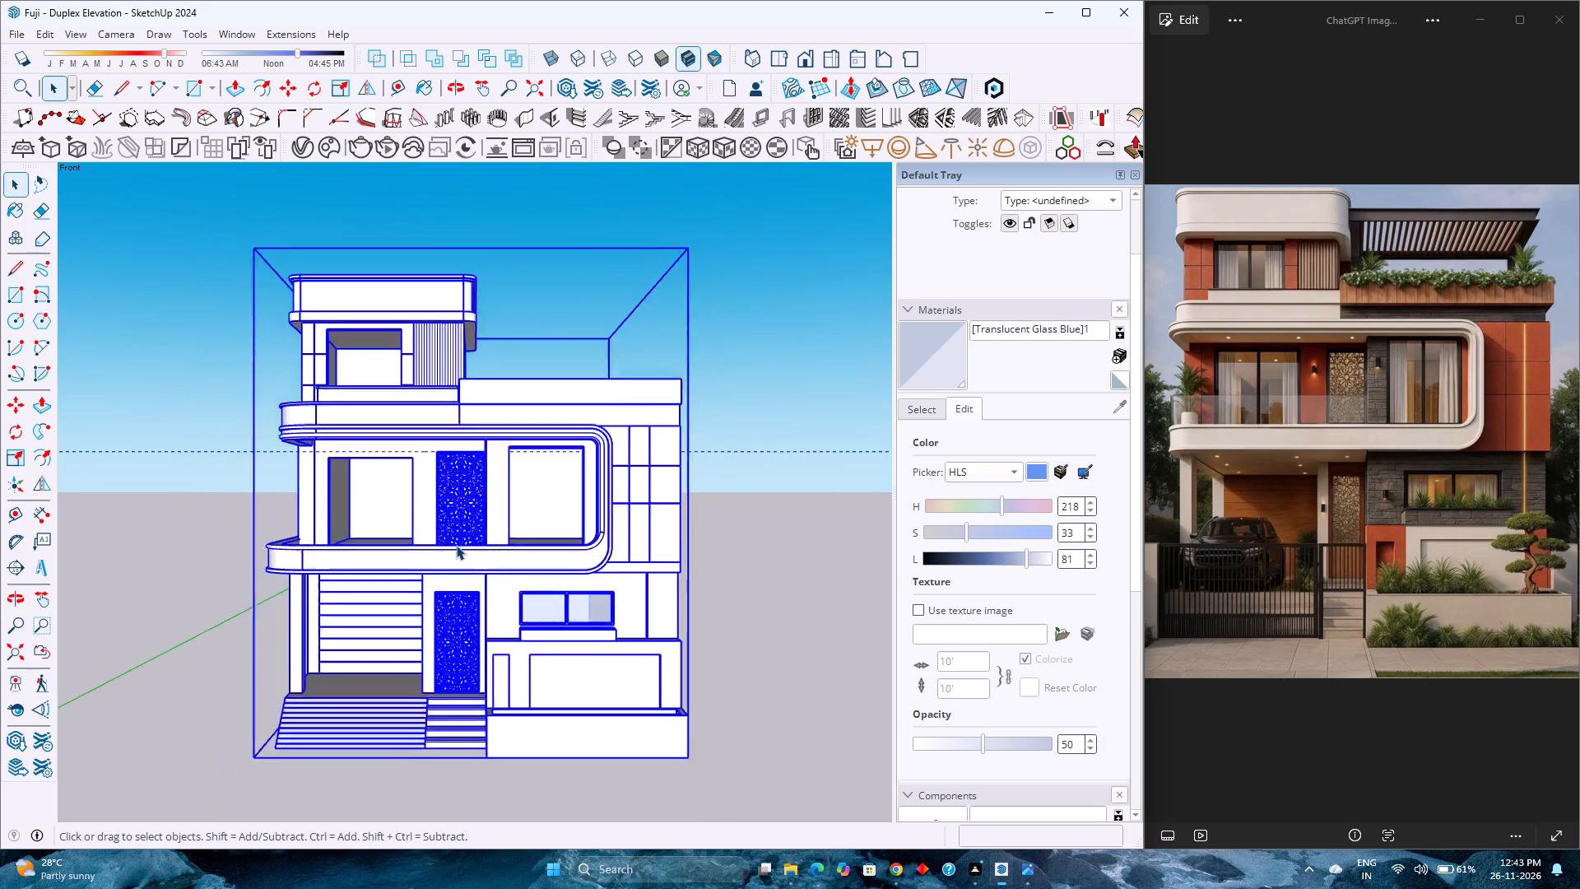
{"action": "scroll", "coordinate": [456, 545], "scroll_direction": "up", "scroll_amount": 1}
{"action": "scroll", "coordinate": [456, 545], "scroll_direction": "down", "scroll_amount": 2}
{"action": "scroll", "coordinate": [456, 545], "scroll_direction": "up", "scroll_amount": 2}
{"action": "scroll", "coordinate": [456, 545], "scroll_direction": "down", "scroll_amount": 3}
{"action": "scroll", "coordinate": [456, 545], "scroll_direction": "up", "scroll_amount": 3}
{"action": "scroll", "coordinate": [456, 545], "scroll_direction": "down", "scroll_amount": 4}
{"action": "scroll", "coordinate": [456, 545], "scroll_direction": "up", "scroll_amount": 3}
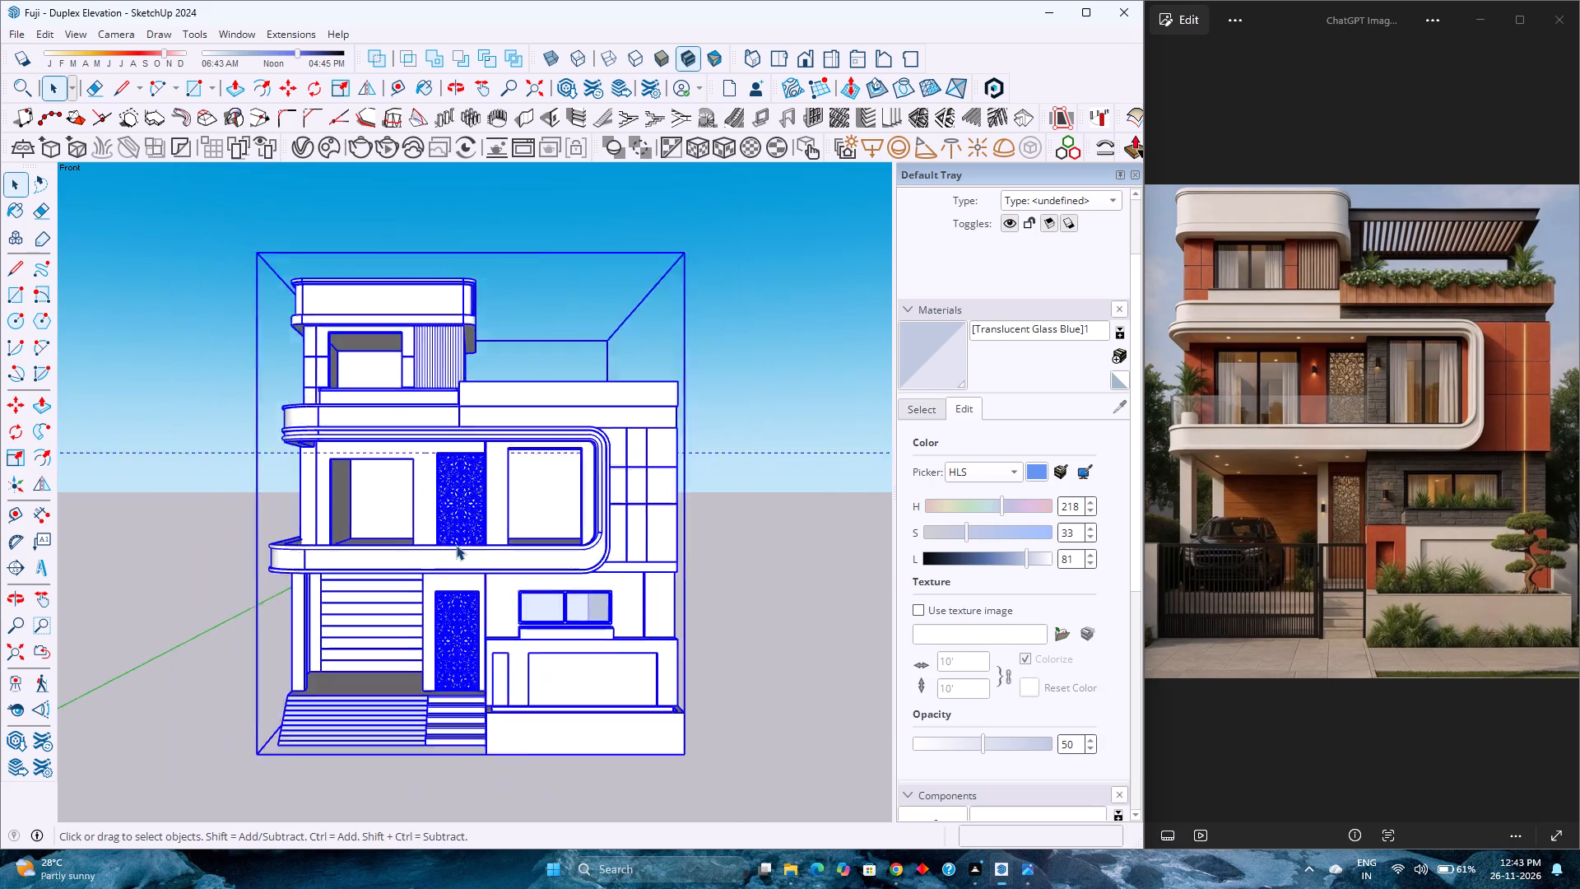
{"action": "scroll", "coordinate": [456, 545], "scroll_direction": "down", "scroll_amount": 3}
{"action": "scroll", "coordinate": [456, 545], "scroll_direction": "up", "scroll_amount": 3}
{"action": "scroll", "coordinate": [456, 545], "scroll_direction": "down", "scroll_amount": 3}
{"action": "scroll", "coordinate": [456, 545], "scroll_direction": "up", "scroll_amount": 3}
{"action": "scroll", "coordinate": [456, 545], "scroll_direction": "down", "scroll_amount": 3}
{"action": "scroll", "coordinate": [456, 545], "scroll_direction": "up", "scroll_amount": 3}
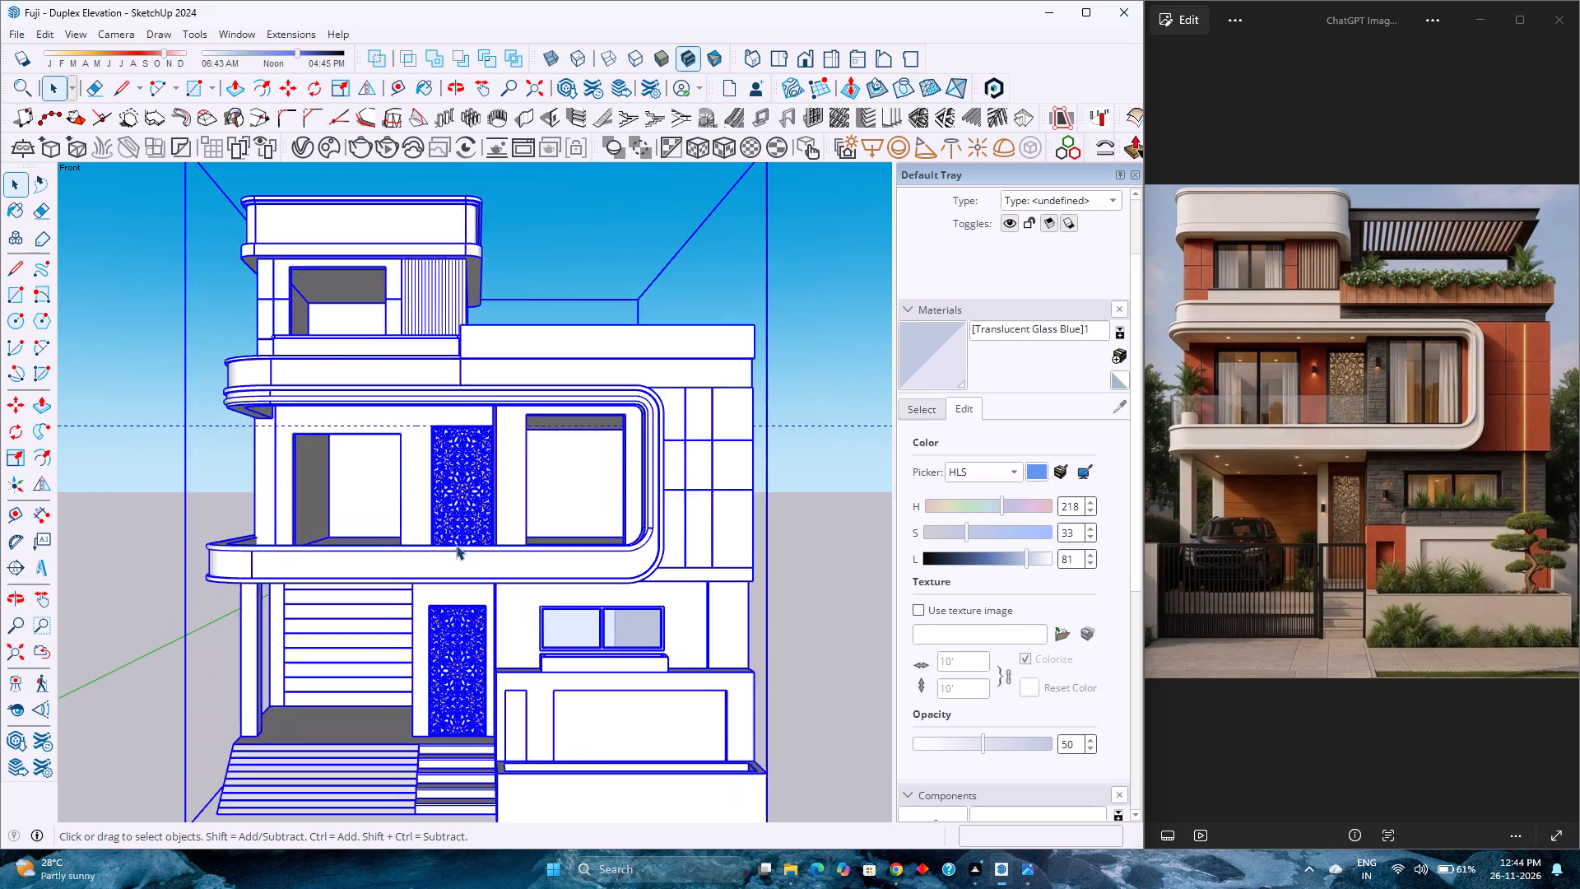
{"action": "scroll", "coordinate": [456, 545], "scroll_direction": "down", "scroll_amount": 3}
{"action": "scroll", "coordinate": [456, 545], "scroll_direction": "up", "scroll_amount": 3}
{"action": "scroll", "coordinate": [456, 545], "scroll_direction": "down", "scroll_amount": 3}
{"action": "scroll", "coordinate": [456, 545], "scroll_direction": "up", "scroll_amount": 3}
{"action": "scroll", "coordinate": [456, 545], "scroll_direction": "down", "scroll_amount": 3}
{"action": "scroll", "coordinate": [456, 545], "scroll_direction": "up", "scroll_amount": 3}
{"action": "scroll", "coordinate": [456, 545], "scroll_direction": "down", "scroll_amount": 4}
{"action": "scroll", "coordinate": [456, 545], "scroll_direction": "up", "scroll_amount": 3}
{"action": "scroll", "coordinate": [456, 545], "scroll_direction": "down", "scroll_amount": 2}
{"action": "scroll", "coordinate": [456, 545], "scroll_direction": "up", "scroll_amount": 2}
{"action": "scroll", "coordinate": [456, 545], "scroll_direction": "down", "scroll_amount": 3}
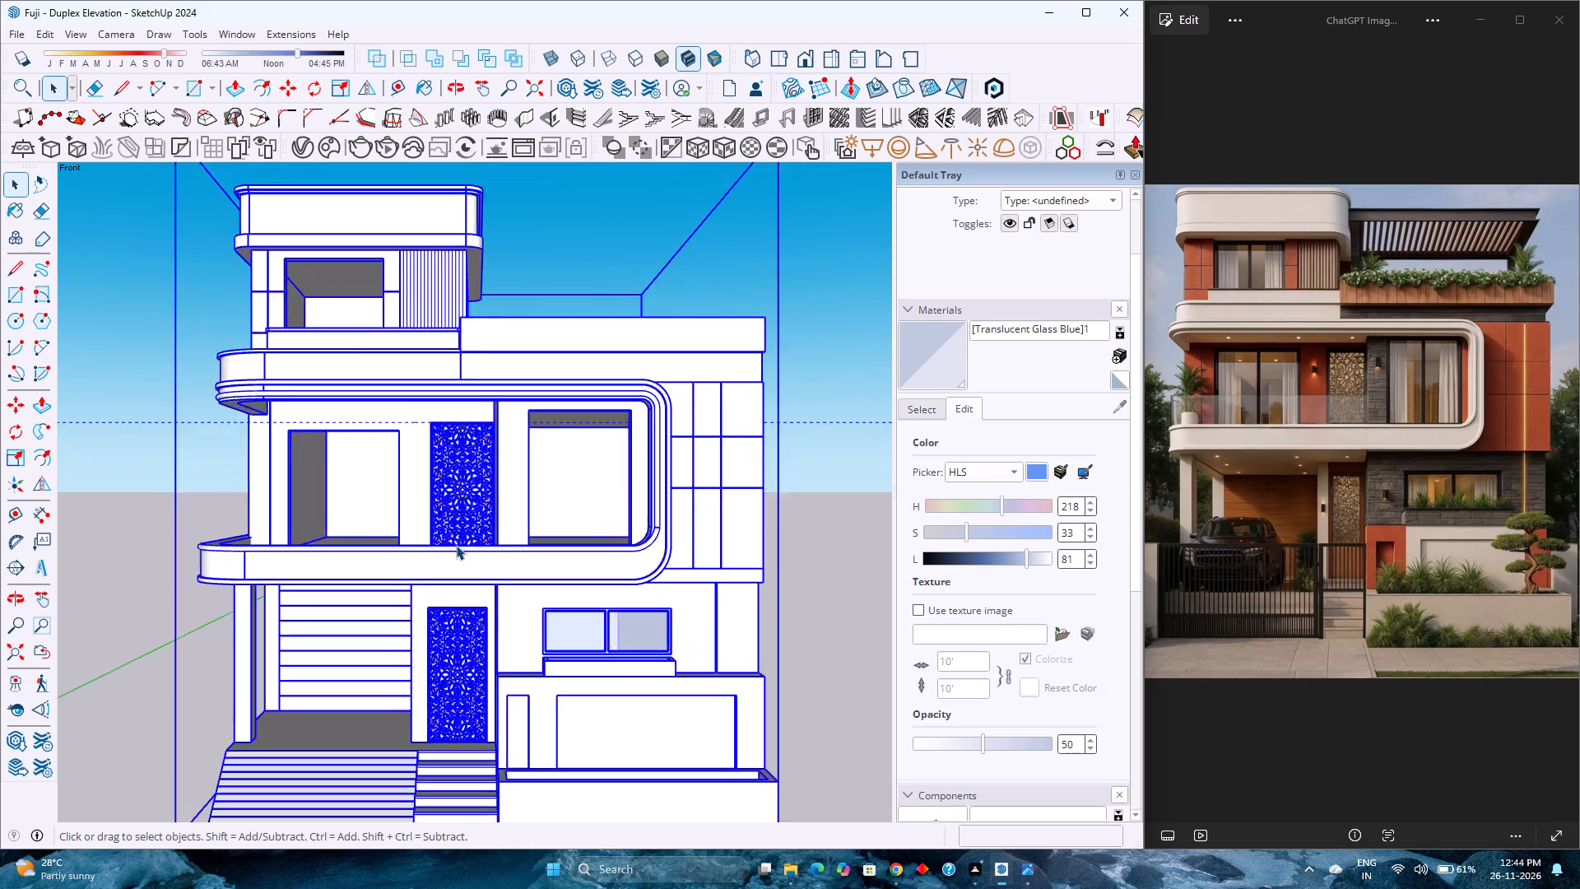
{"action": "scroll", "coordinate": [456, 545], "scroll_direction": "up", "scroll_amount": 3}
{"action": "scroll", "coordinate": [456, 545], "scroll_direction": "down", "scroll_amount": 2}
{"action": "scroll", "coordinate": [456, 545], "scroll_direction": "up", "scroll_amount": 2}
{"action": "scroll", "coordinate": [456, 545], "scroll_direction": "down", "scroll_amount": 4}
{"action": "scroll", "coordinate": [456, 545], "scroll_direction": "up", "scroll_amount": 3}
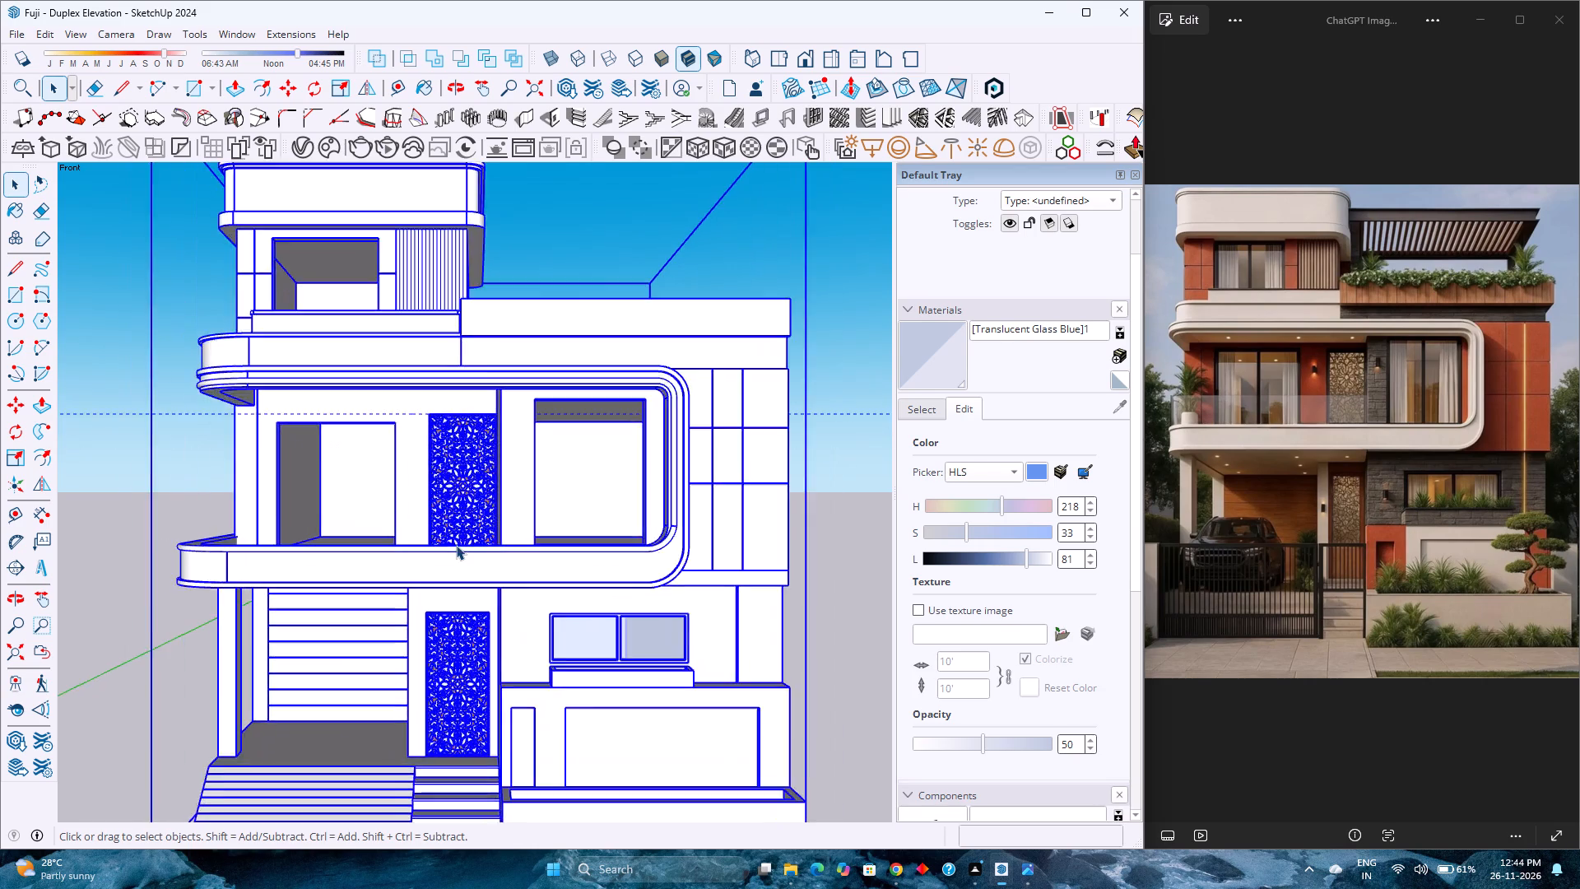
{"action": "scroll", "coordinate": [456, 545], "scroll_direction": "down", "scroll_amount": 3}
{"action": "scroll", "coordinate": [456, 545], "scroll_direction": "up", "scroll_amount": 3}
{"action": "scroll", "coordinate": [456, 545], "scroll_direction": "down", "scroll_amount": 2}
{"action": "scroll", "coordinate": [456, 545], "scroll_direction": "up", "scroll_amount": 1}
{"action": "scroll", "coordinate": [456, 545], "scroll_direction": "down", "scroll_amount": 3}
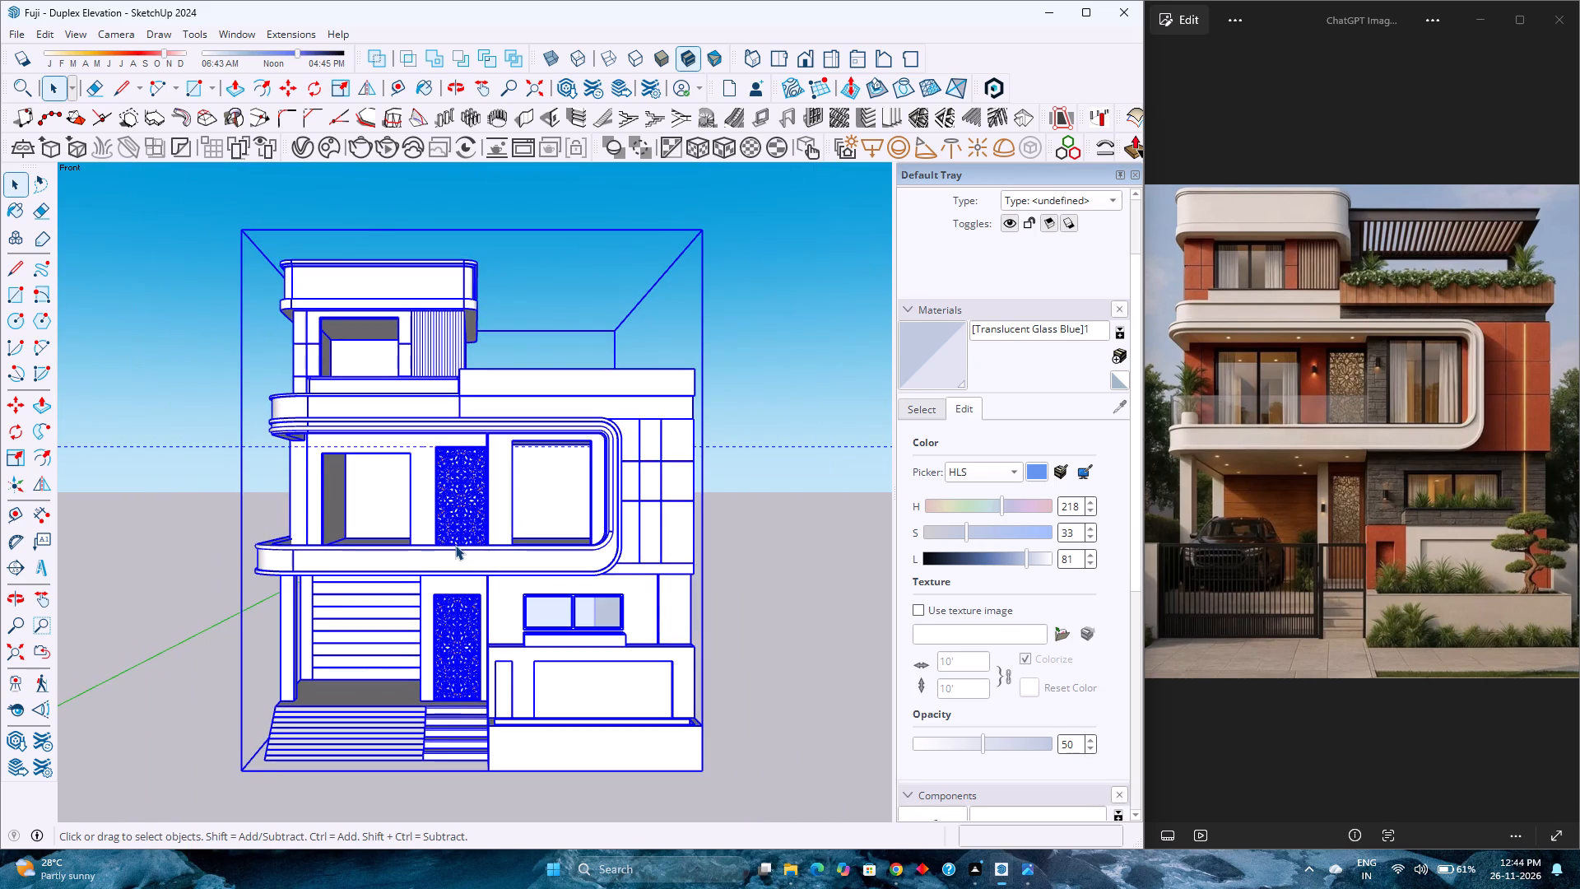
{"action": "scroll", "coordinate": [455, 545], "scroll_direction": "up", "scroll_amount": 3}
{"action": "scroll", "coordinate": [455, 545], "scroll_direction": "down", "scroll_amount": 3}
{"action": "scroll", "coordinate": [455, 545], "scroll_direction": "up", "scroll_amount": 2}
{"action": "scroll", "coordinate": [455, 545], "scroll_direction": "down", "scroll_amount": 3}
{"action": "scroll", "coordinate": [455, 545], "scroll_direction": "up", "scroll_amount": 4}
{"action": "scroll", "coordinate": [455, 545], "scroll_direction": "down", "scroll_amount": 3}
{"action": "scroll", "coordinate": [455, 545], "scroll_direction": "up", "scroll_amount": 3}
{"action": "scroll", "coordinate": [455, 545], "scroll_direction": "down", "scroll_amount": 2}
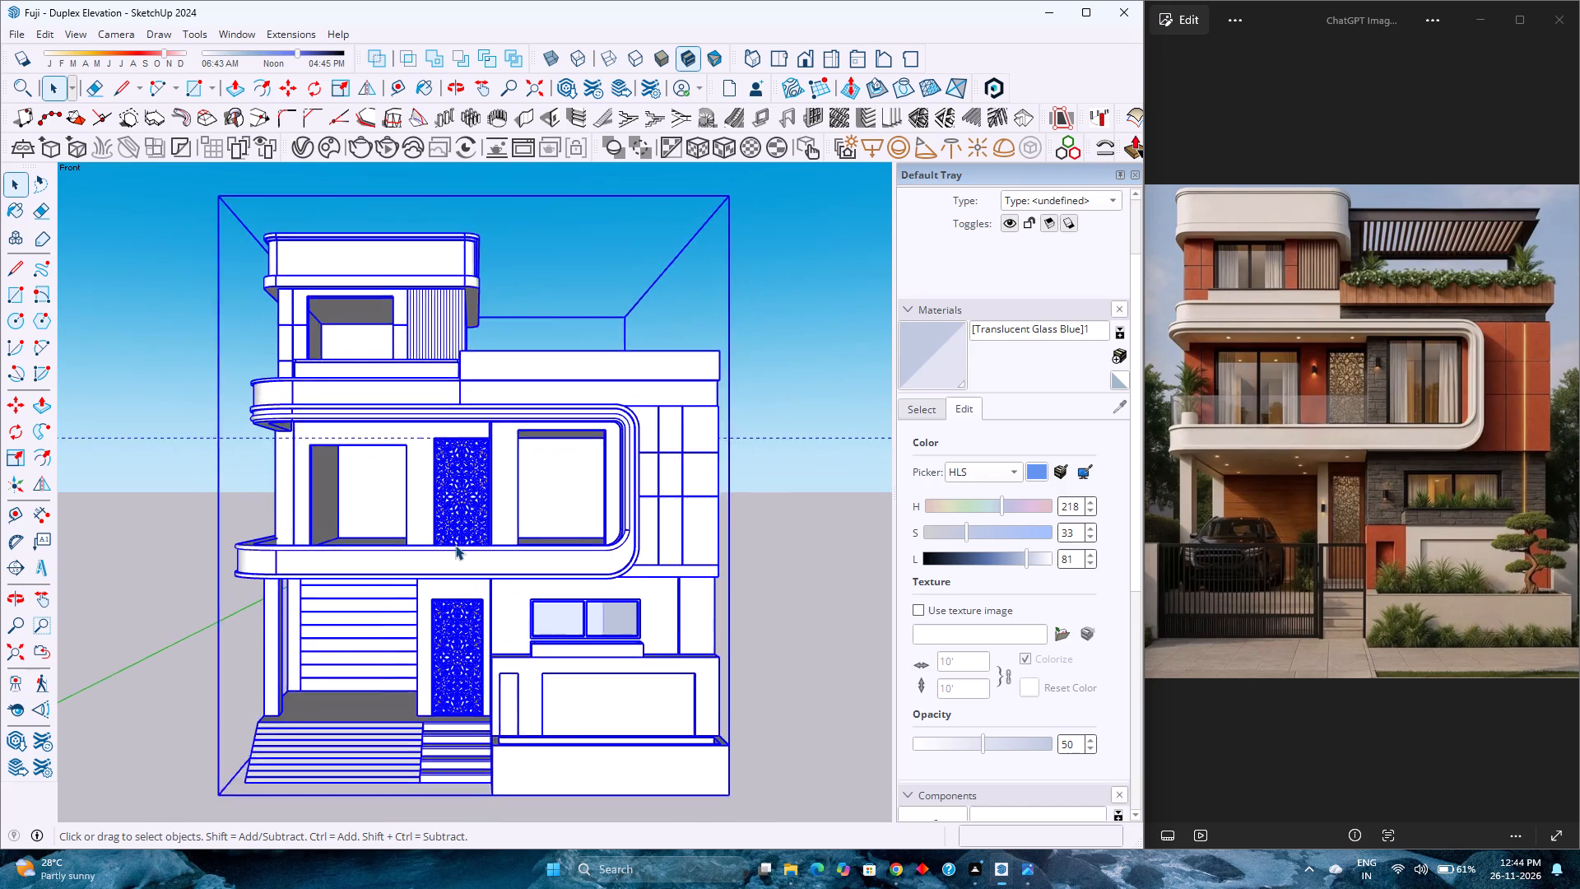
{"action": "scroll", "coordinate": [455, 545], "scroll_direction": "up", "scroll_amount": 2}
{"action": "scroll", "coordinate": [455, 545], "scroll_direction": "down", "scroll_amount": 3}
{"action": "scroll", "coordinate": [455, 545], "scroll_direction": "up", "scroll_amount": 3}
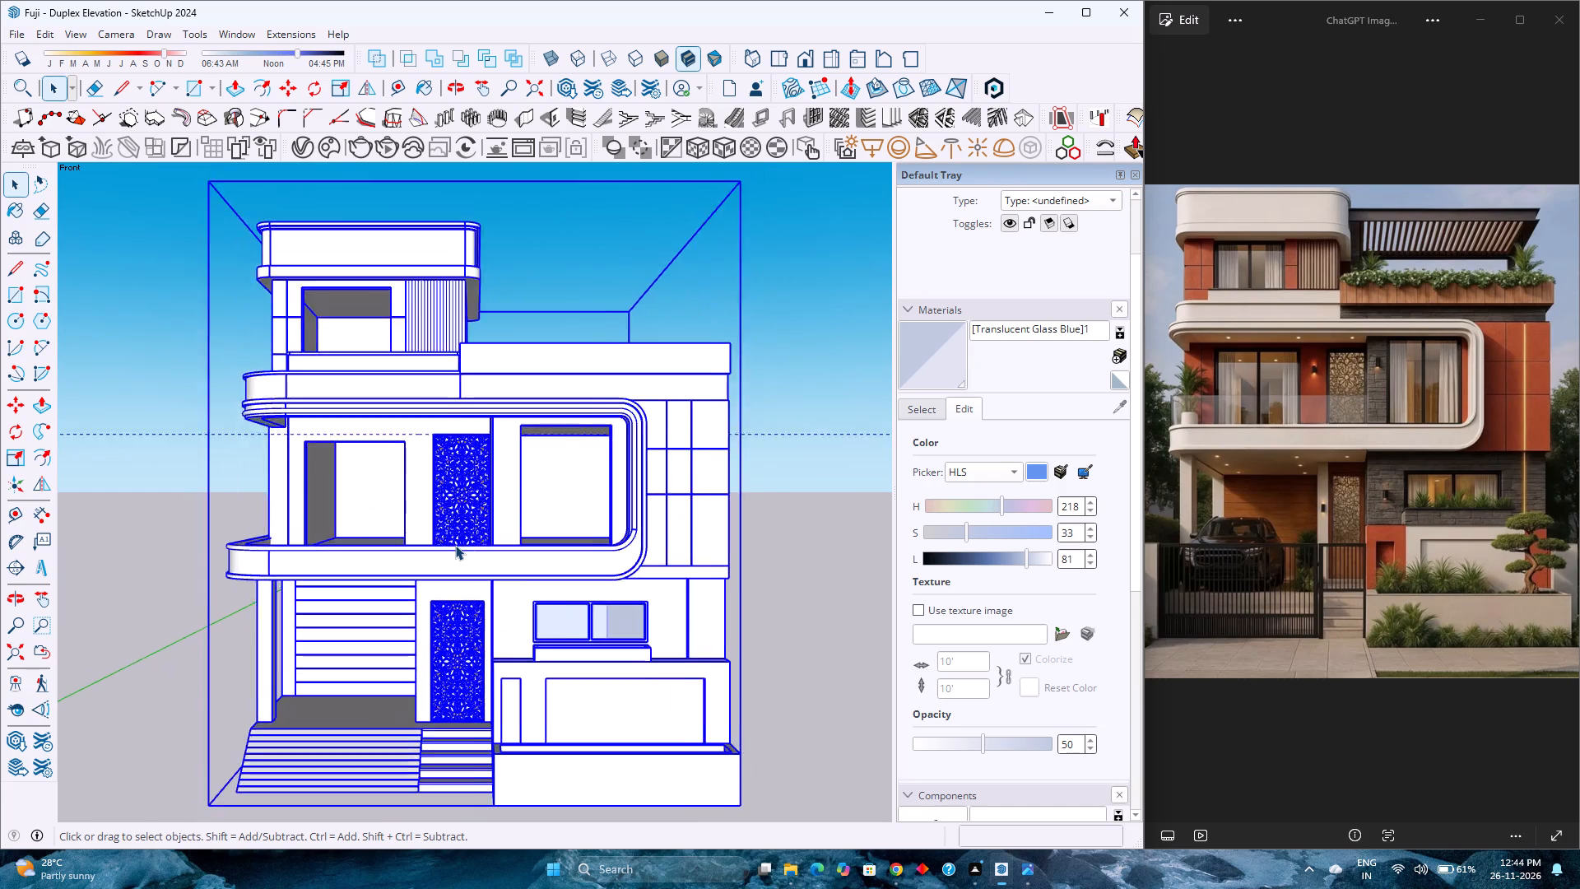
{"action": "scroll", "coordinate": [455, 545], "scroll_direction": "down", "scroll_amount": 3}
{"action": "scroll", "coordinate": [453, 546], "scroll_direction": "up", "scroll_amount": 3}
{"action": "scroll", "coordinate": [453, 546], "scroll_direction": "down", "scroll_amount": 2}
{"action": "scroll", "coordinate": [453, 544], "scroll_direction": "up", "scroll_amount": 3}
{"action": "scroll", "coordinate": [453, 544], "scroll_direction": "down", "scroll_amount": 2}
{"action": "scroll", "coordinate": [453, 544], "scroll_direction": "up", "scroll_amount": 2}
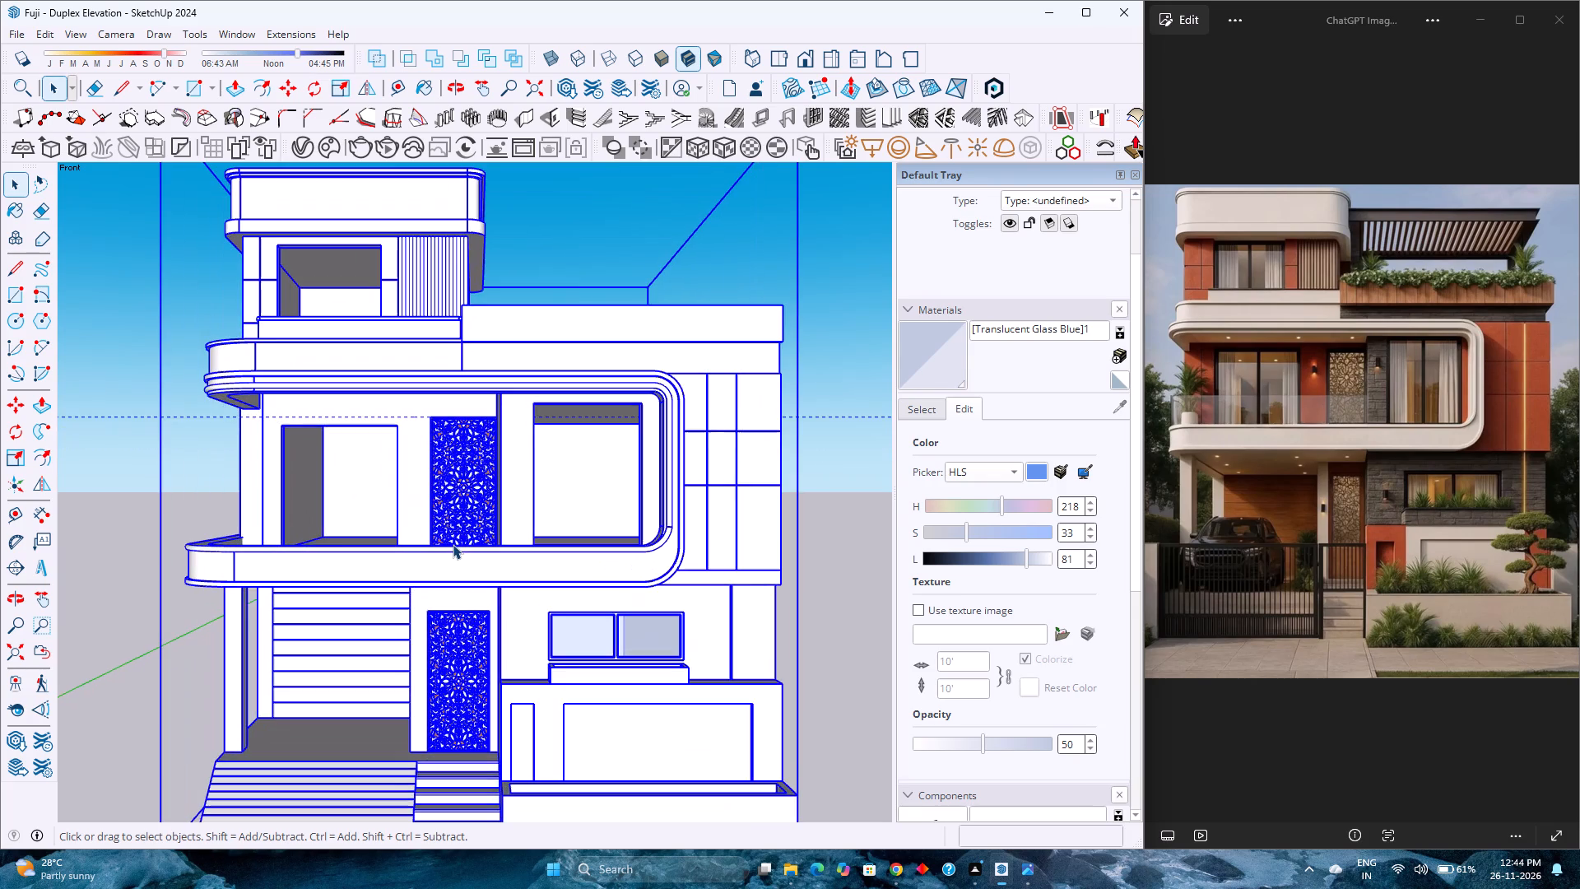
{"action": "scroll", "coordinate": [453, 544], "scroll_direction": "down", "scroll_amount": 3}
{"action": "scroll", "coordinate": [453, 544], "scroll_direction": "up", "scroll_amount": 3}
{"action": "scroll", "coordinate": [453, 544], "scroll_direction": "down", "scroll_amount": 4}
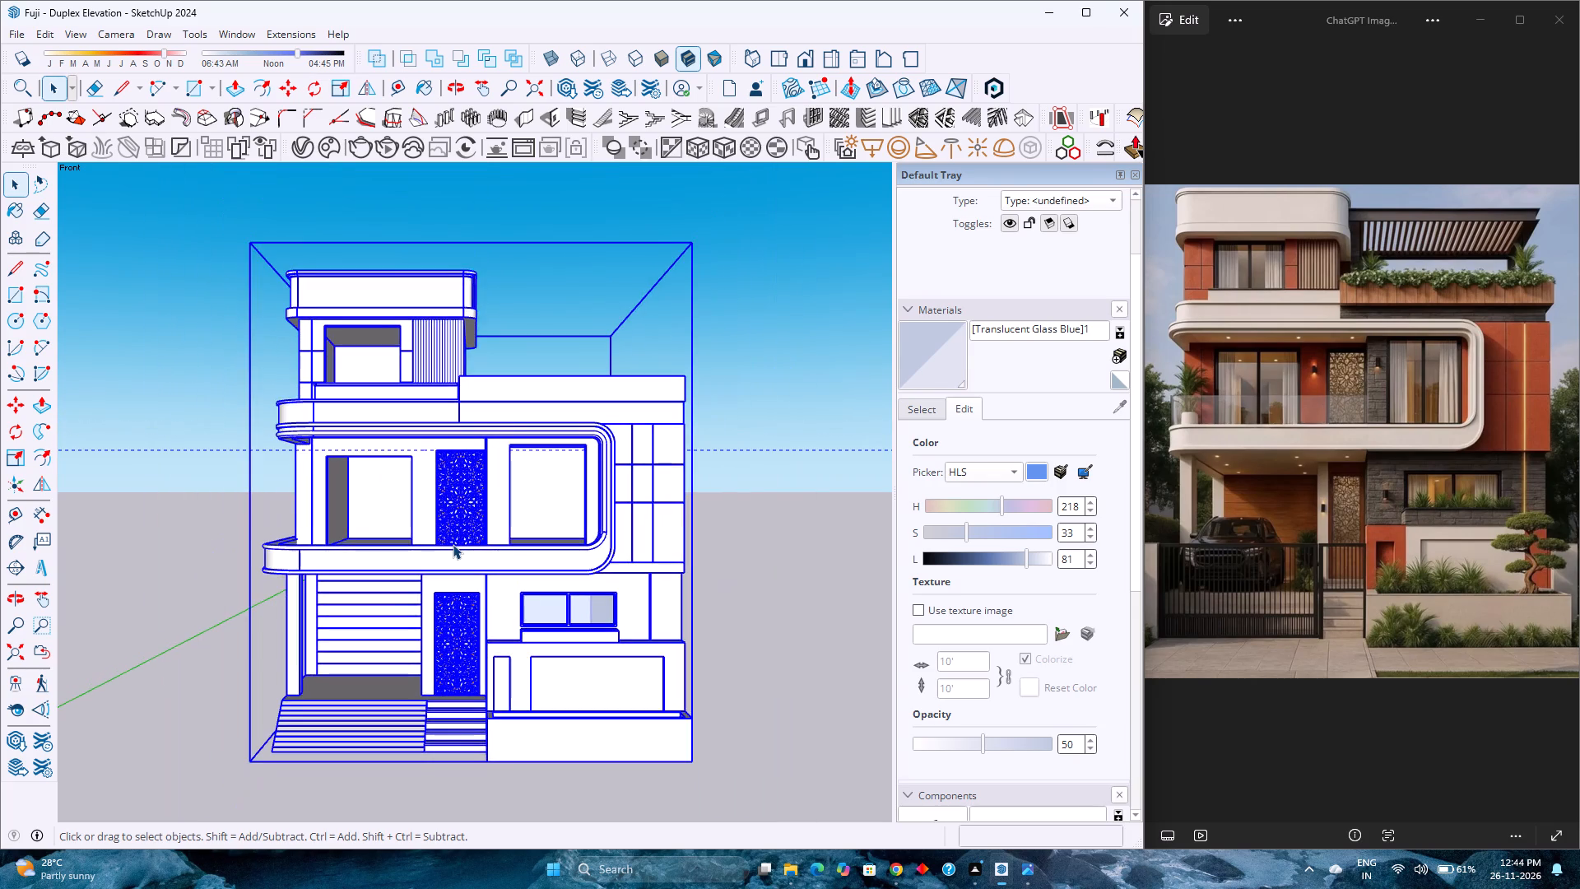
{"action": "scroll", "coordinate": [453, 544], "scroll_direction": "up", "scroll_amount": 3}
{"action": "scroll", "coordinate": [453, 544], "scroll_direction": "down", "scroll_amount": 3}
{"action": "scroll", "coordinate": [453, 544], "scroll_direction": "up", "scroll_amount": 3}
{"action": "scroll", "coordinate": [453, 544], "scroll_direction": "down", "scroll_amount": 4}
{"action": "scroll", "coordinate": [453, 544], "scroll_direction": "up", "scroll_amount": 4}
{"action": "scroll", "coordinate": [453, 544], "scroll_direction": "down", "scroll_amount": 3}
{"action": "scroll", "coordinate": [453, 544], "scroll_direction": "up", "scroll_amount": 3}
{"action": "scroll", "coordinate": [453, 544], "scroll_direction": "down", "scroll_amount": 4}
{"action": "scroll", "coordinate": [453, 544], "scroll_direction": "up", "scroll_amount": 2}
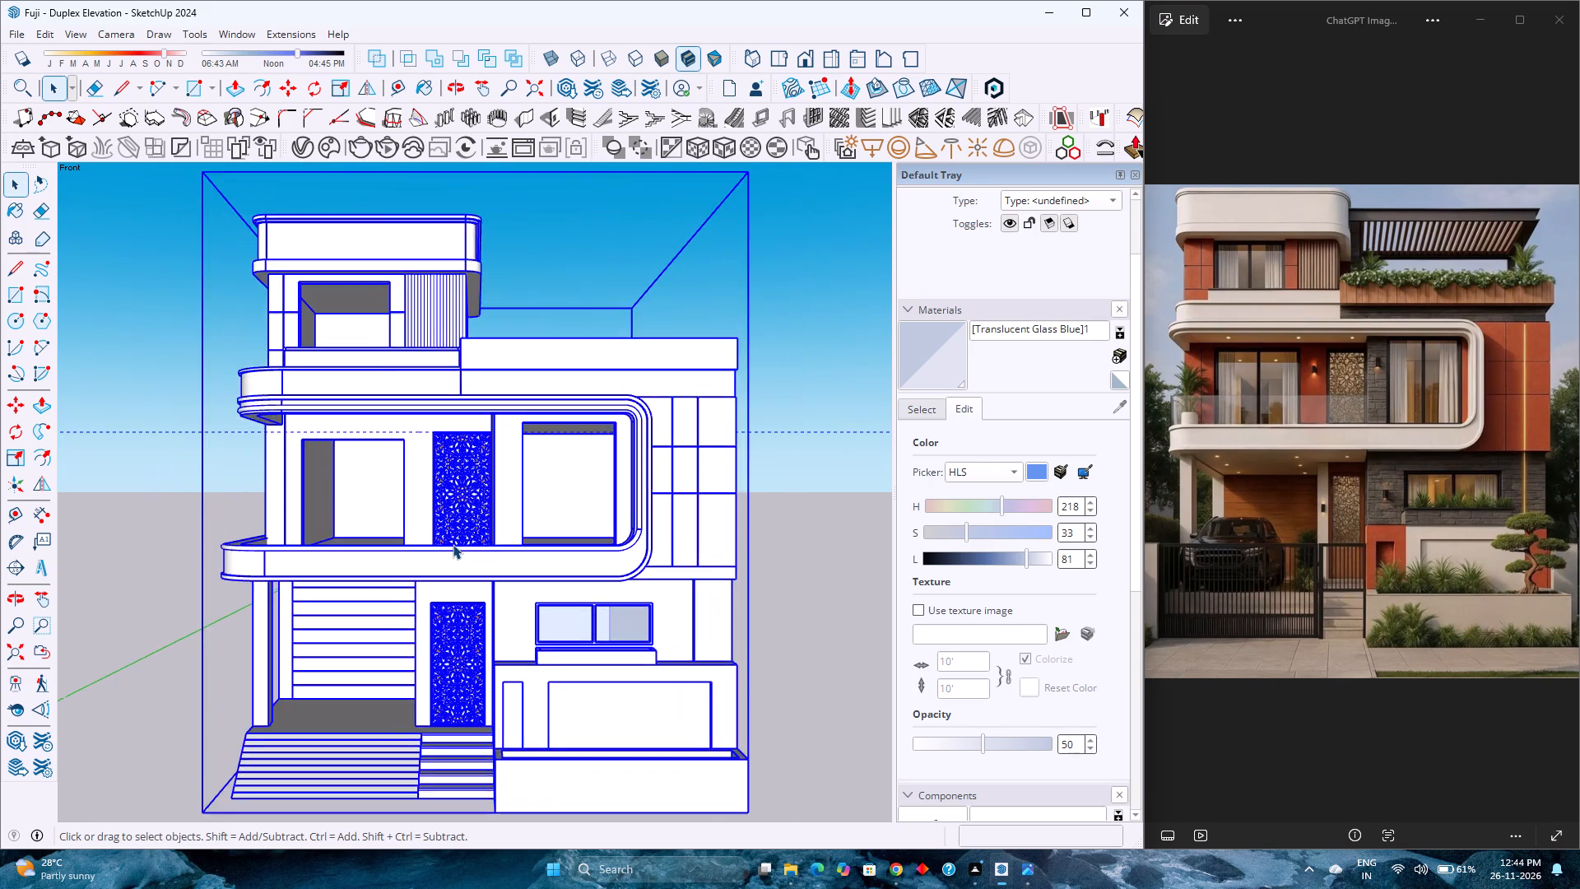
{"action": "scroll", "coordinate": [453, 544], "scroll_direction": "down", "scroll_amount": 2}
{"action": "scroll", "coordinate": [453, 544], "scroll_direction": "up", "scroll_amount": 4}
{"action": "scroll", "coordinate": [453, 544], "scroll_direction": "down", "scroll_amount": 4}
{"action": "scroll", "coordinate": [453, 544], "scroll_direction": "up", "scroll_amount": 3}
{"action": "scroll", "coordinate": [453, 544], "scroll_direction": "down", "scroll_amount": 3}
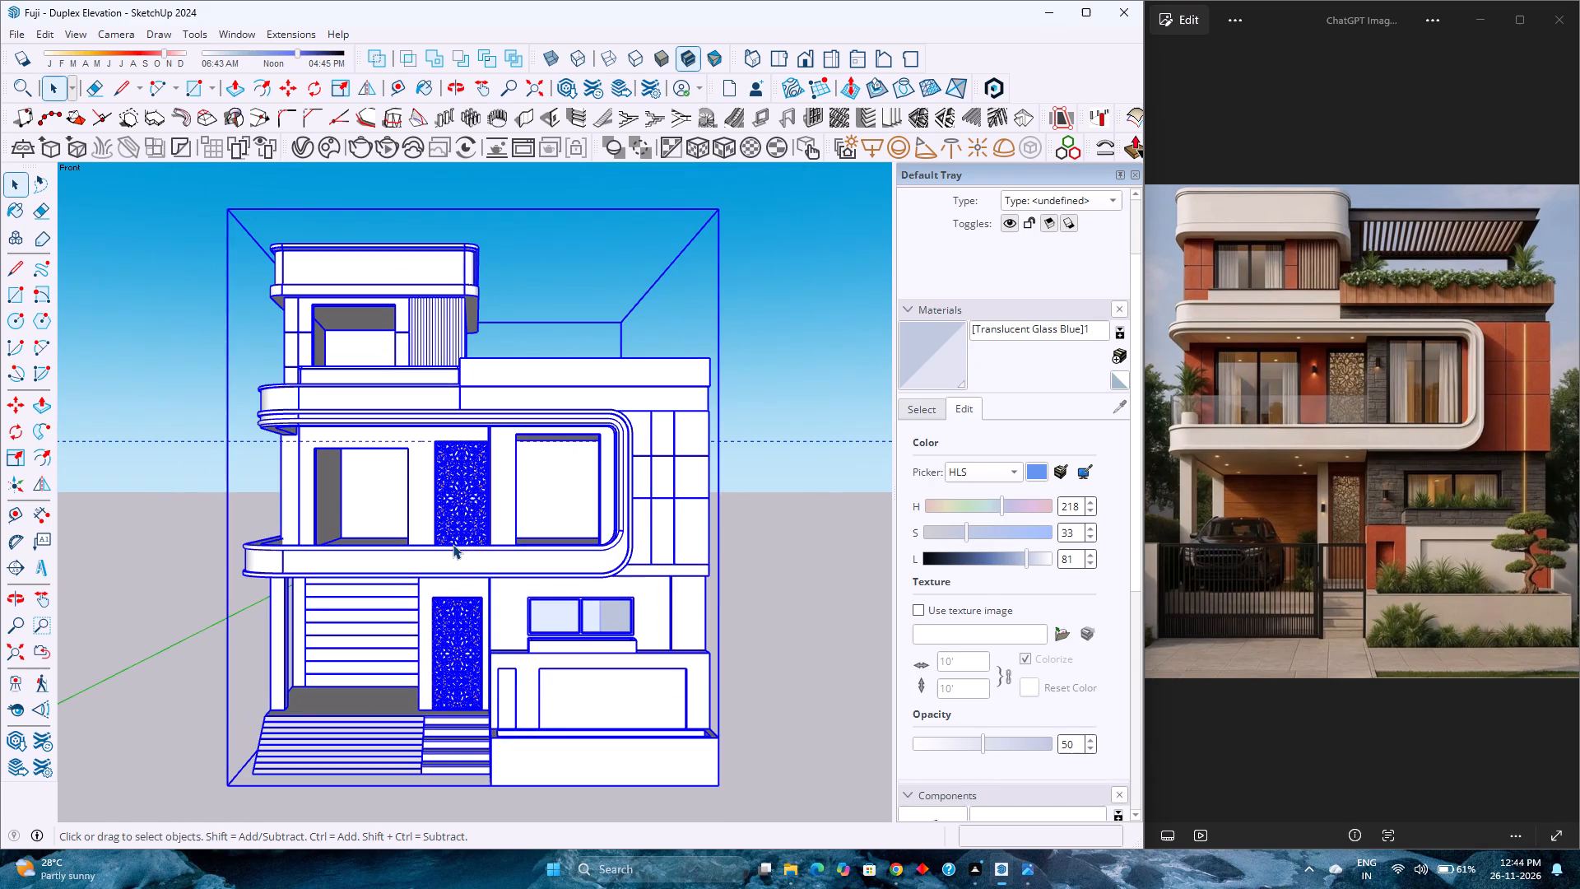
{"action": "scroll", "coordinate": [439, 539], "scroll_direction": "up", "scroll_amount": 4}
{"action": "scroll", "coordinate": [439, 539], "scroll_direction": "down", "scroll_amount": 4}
Examine the massing of the whole house from different front angles, including its carport-side corner.
{"action": "middle_click_drag", "start_coordinate": [452, 542], "coordinate": [382, 546]}
{"action": "middle_click_drag", "start_coordinate": [377, 545], "coordinate": [367, 545]}
{"action": "scroll", "coordinate": [357, 543], "scroll_direction": "down", "scroll_amount": 4}
{"action": "middle_click_drag", "start_coordinate": [342, 553], "coordinate": [465, 529]}
{"action": "scroll", "coordinate": [495, 538], "scroll_direction": "down", "scroll_amount": 3}
{"action": "scroll", "coordinate": [495, 538], "scroll_direction": "up", "scroll_amount": 3}
{"action": "scroll", "coordinate": [495, 538], "scroll_direction": "down", "scroll_amount": 4}
{"action": "scroll", "coordinate": [495, 538], "scroll_direction": "up", "scroll_amount": 3}
{"action": "scroll", "coordinate": [495, 538], "scroll_direction": "down", "scroll_amount": 3}
{"action": "scroll", "coordinate": [495, 538], "scroll_direction": "up", "scroll_amount": 3}
{"action": "scroll", "coordinate": [495, 538], "scroll_direction": "down", "scroll_amount": 4}
{"action": "scroll", "coordinate": [495, 538], "scroll_direction": "up", "scroll_amount": 2}
{"action": "middle_click_drag", "start_coordinate": [495, 538], "coordinate": [596, 528]}
{"action": "middle_click", "coordinate": [596, 528]}
{"action": "scroll", "coordinate": [592, 527], "scroll_direction": "down", "scroll_amount": 3}
{"action": "scroll", "coordinate": [521, 526], "scroll_direction": "down", "scroll_amount": 2}
{"action": "middle_click_drag", "start_coordinate": [389, 526], "coordinate": [369, 526]}
{"action": "middle_click", "coordinate": [369, 526]}
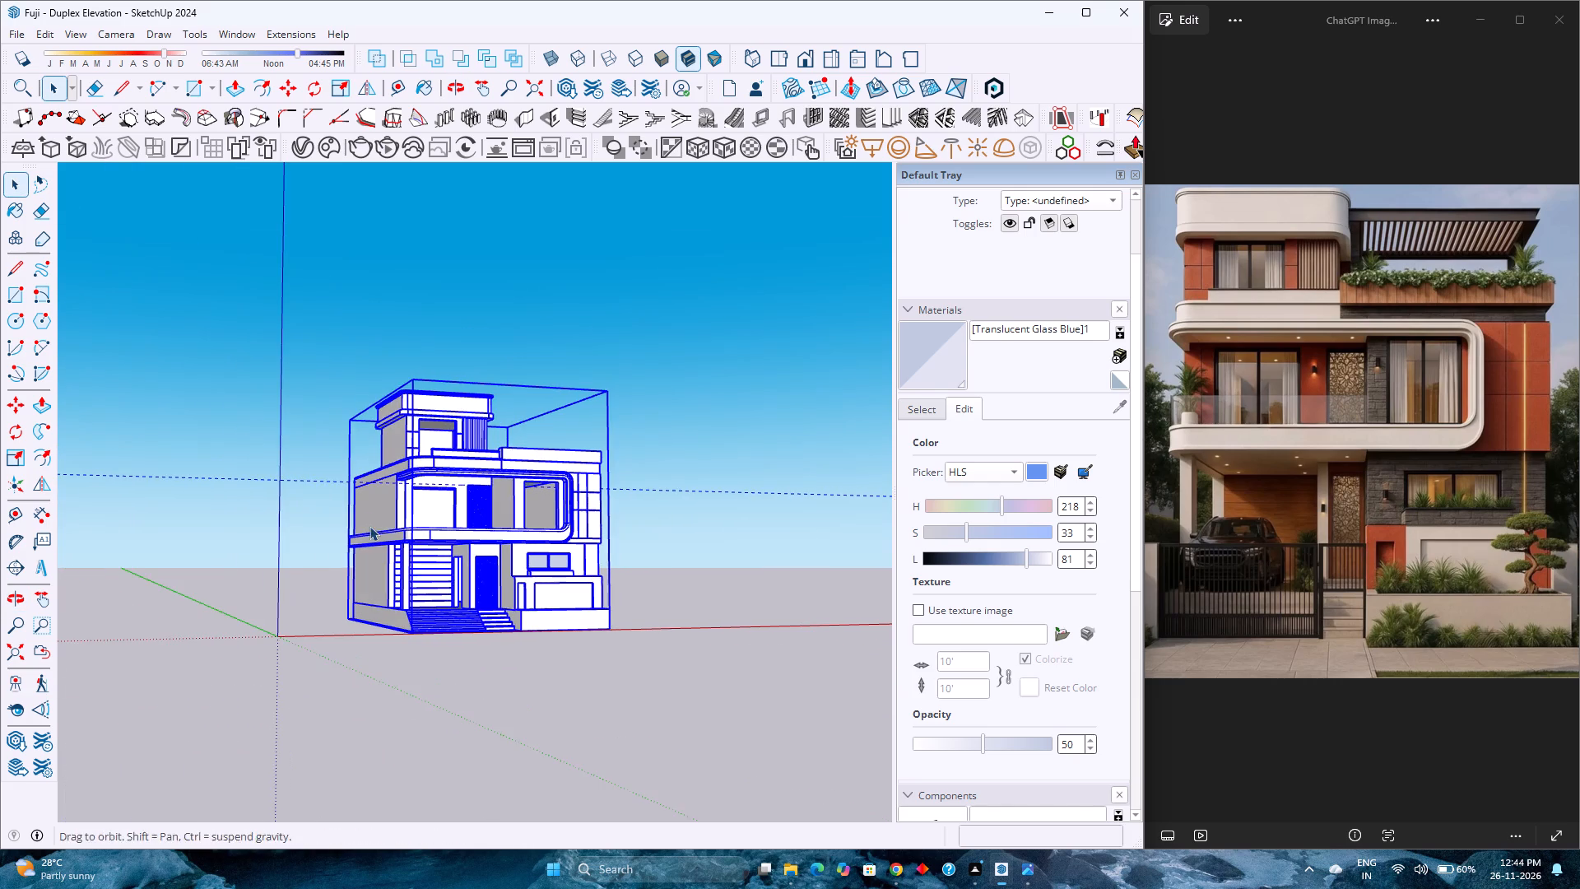
{"action": "scroll", "coordinate": [388, 519], "scroll_direction": "down", "scroll_amount": 4}
{"action": "scroll", "coordinate": [457, 519], "scroll_direction": "up", "scroll_amount": 10}
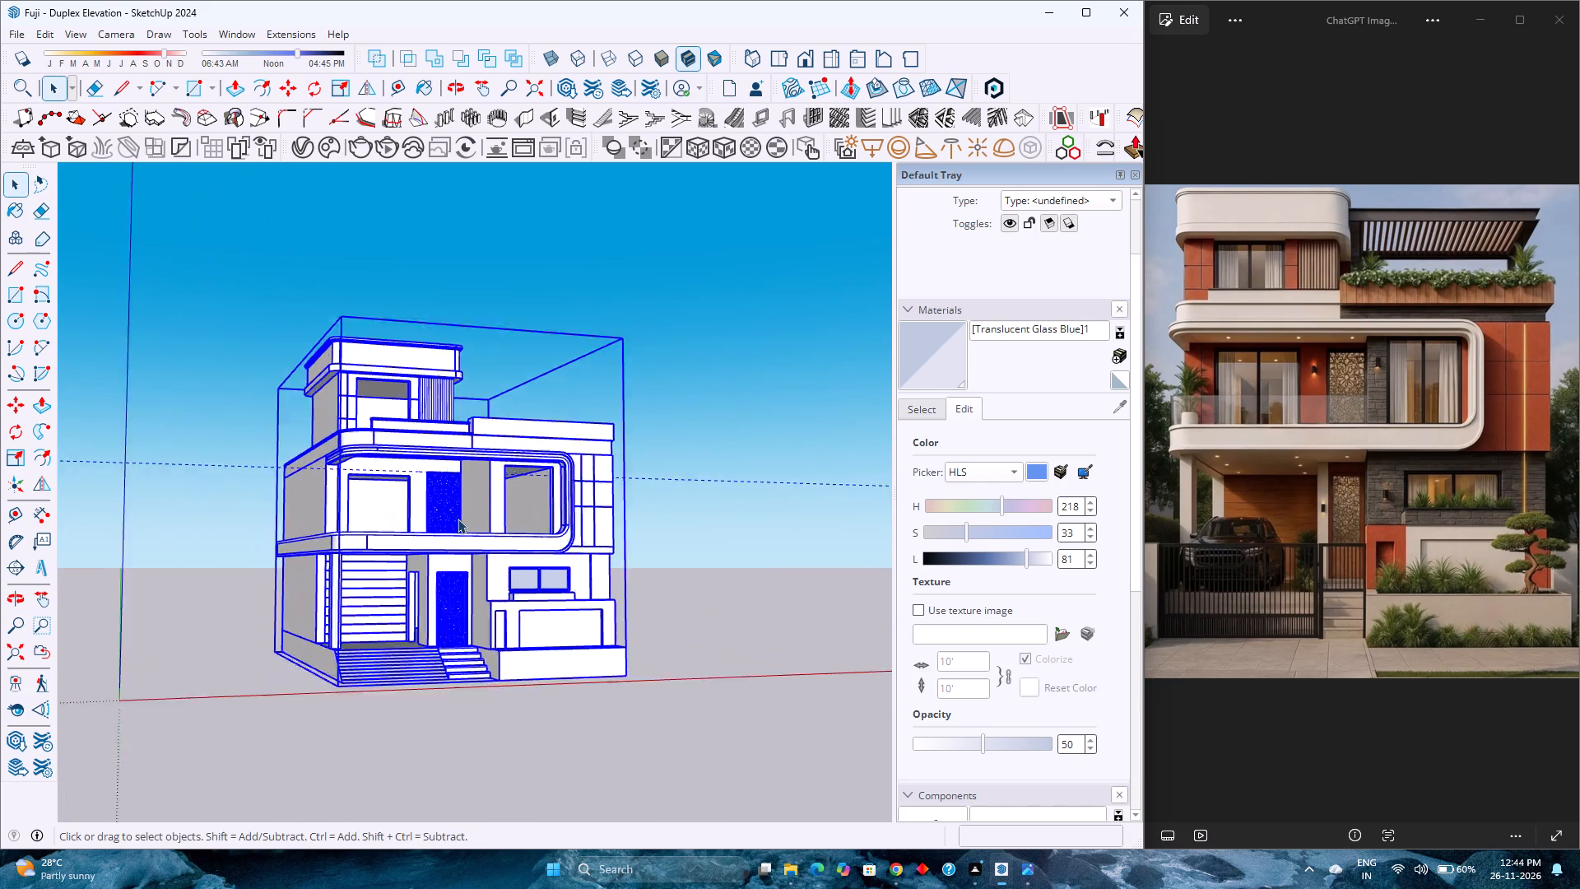
{"action": "middle_click_drag", "start_coordinate": [458, 519], "coordinate": [420, 527]}
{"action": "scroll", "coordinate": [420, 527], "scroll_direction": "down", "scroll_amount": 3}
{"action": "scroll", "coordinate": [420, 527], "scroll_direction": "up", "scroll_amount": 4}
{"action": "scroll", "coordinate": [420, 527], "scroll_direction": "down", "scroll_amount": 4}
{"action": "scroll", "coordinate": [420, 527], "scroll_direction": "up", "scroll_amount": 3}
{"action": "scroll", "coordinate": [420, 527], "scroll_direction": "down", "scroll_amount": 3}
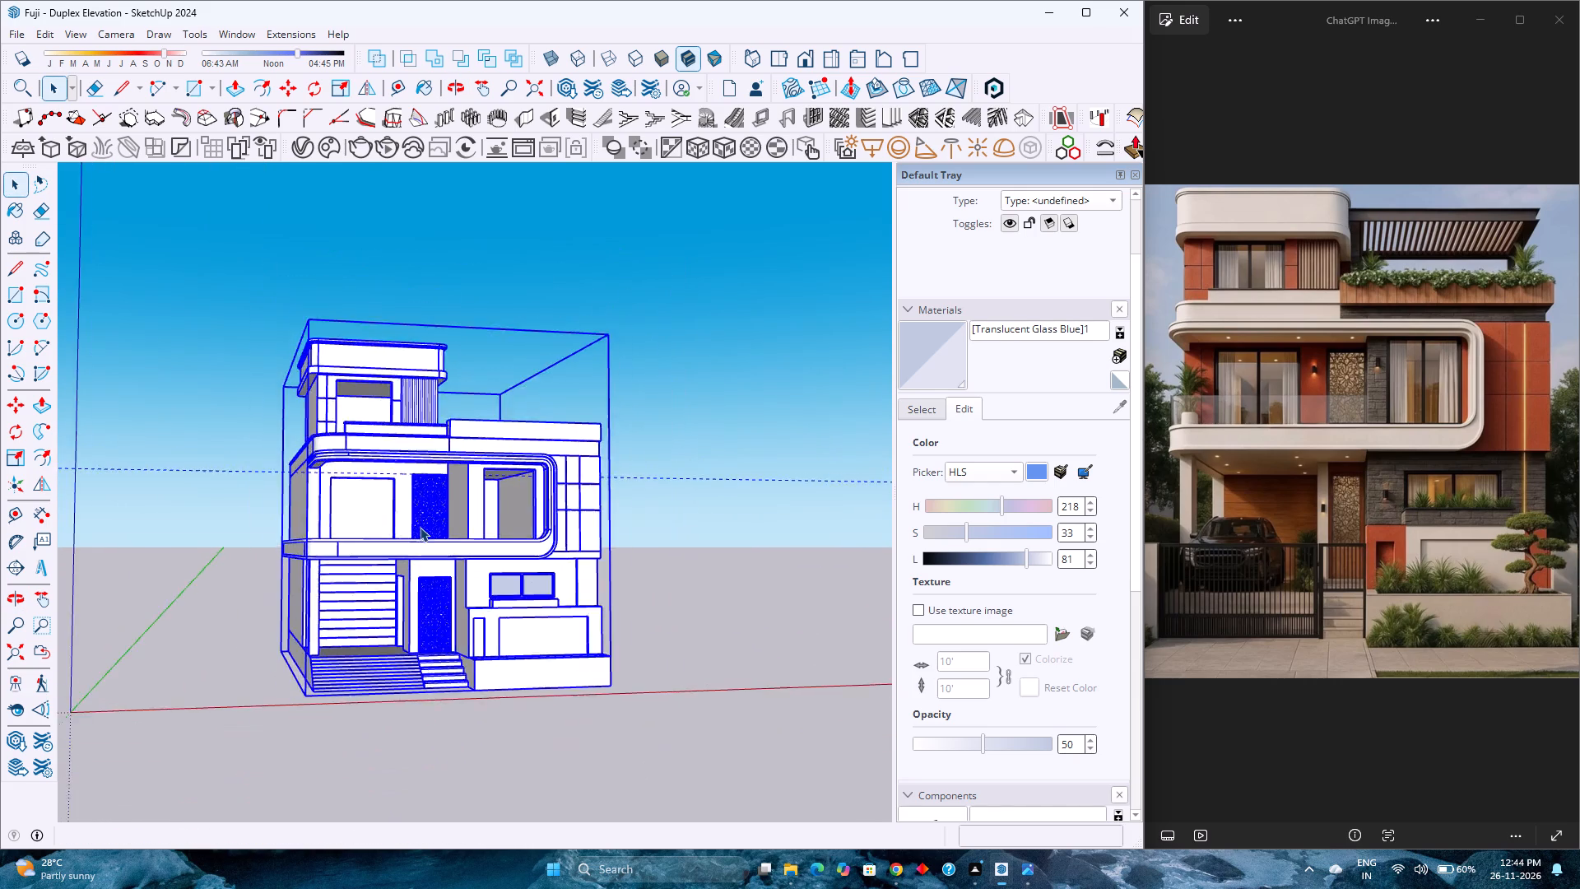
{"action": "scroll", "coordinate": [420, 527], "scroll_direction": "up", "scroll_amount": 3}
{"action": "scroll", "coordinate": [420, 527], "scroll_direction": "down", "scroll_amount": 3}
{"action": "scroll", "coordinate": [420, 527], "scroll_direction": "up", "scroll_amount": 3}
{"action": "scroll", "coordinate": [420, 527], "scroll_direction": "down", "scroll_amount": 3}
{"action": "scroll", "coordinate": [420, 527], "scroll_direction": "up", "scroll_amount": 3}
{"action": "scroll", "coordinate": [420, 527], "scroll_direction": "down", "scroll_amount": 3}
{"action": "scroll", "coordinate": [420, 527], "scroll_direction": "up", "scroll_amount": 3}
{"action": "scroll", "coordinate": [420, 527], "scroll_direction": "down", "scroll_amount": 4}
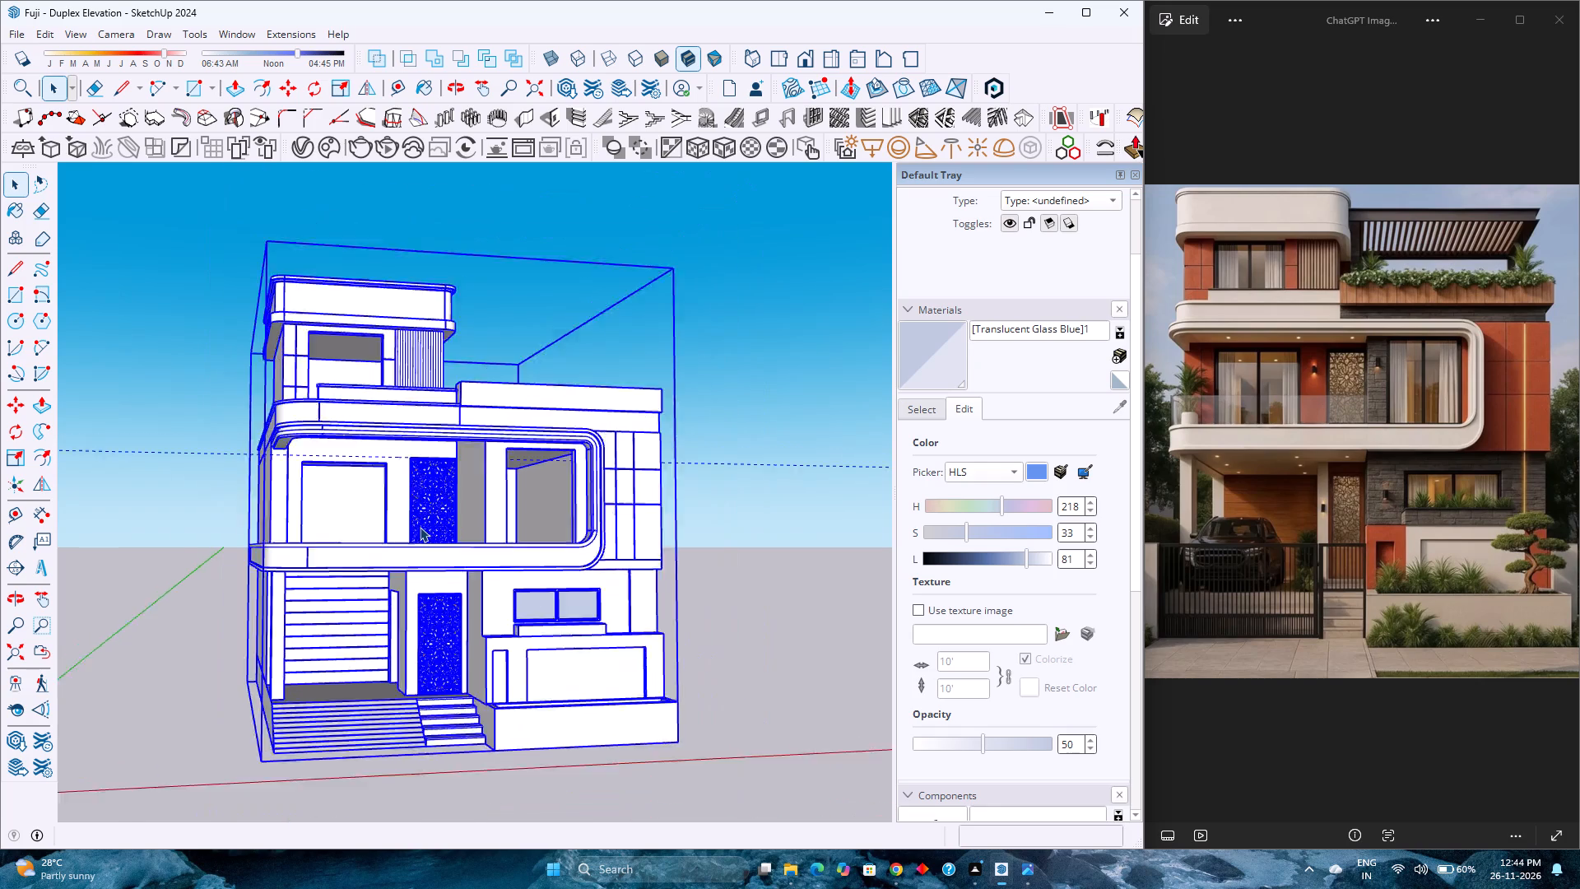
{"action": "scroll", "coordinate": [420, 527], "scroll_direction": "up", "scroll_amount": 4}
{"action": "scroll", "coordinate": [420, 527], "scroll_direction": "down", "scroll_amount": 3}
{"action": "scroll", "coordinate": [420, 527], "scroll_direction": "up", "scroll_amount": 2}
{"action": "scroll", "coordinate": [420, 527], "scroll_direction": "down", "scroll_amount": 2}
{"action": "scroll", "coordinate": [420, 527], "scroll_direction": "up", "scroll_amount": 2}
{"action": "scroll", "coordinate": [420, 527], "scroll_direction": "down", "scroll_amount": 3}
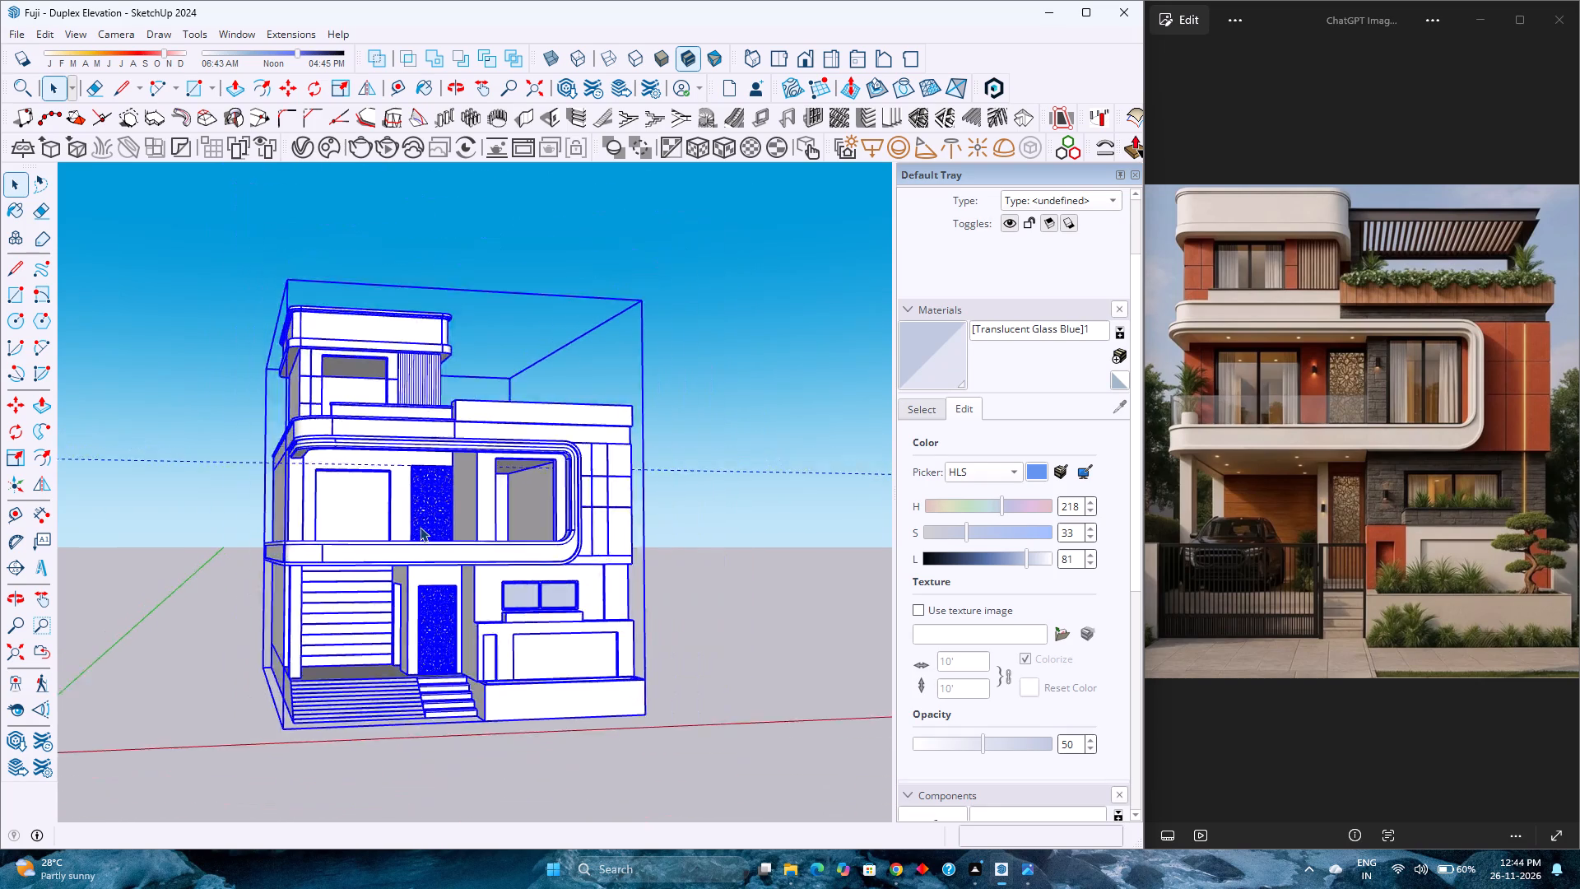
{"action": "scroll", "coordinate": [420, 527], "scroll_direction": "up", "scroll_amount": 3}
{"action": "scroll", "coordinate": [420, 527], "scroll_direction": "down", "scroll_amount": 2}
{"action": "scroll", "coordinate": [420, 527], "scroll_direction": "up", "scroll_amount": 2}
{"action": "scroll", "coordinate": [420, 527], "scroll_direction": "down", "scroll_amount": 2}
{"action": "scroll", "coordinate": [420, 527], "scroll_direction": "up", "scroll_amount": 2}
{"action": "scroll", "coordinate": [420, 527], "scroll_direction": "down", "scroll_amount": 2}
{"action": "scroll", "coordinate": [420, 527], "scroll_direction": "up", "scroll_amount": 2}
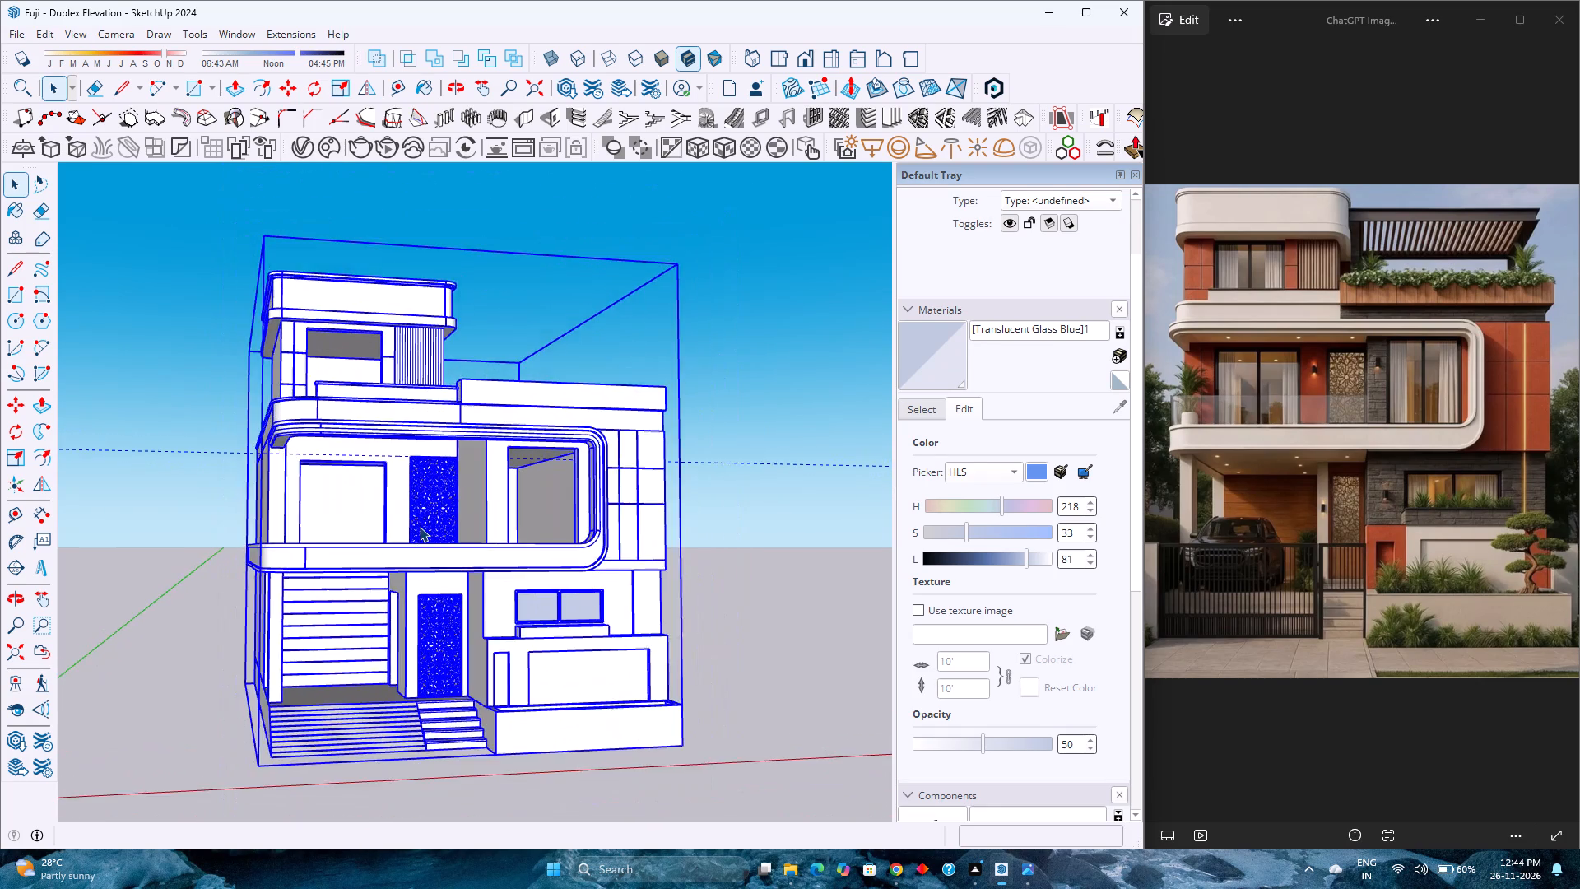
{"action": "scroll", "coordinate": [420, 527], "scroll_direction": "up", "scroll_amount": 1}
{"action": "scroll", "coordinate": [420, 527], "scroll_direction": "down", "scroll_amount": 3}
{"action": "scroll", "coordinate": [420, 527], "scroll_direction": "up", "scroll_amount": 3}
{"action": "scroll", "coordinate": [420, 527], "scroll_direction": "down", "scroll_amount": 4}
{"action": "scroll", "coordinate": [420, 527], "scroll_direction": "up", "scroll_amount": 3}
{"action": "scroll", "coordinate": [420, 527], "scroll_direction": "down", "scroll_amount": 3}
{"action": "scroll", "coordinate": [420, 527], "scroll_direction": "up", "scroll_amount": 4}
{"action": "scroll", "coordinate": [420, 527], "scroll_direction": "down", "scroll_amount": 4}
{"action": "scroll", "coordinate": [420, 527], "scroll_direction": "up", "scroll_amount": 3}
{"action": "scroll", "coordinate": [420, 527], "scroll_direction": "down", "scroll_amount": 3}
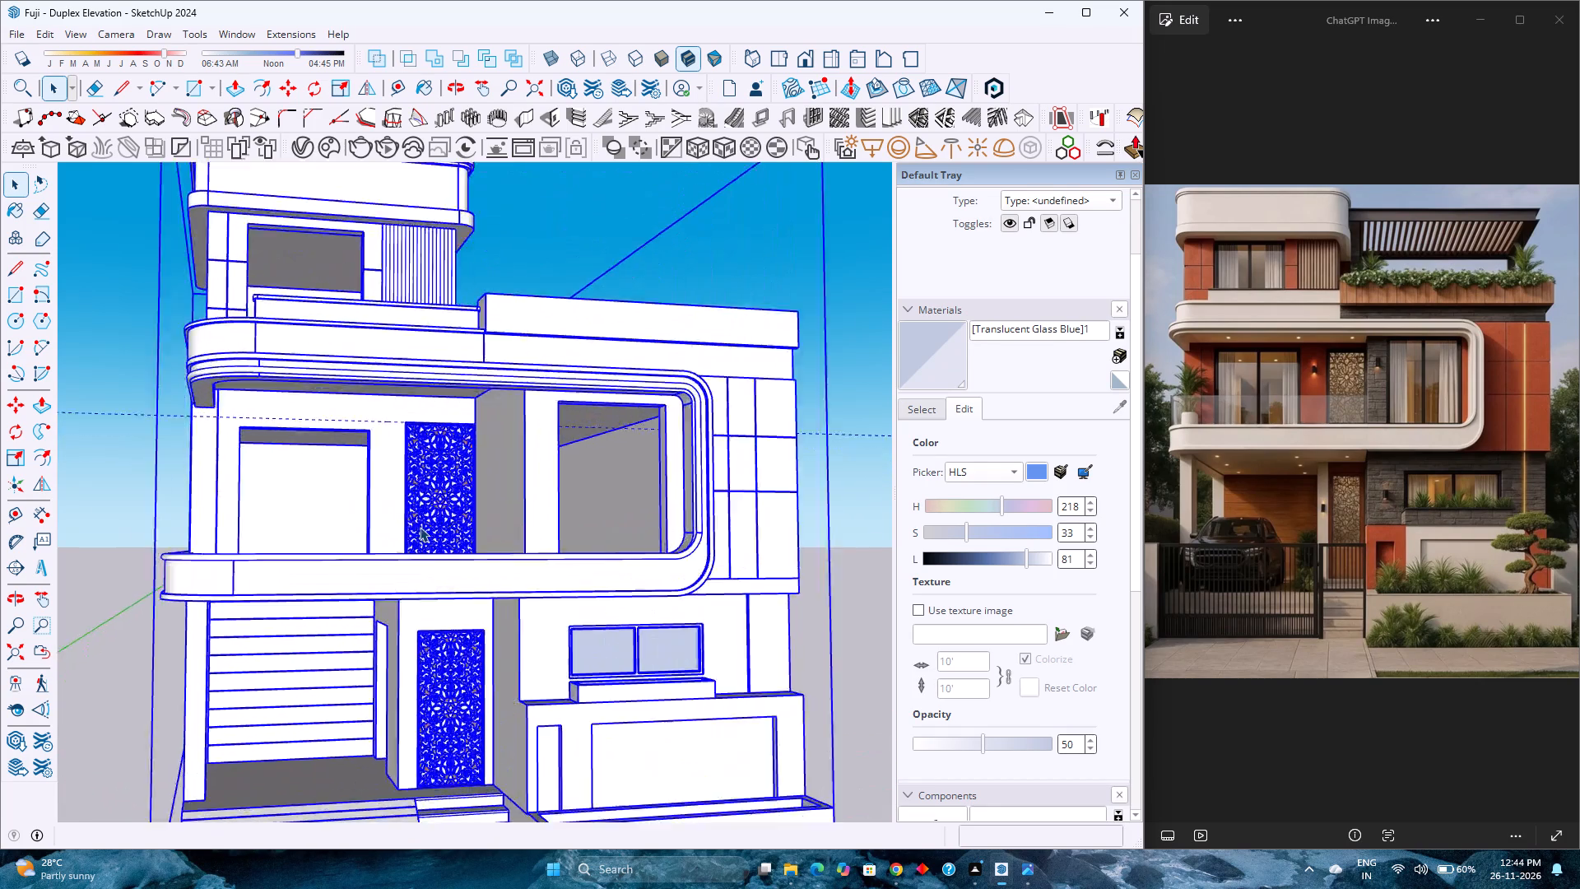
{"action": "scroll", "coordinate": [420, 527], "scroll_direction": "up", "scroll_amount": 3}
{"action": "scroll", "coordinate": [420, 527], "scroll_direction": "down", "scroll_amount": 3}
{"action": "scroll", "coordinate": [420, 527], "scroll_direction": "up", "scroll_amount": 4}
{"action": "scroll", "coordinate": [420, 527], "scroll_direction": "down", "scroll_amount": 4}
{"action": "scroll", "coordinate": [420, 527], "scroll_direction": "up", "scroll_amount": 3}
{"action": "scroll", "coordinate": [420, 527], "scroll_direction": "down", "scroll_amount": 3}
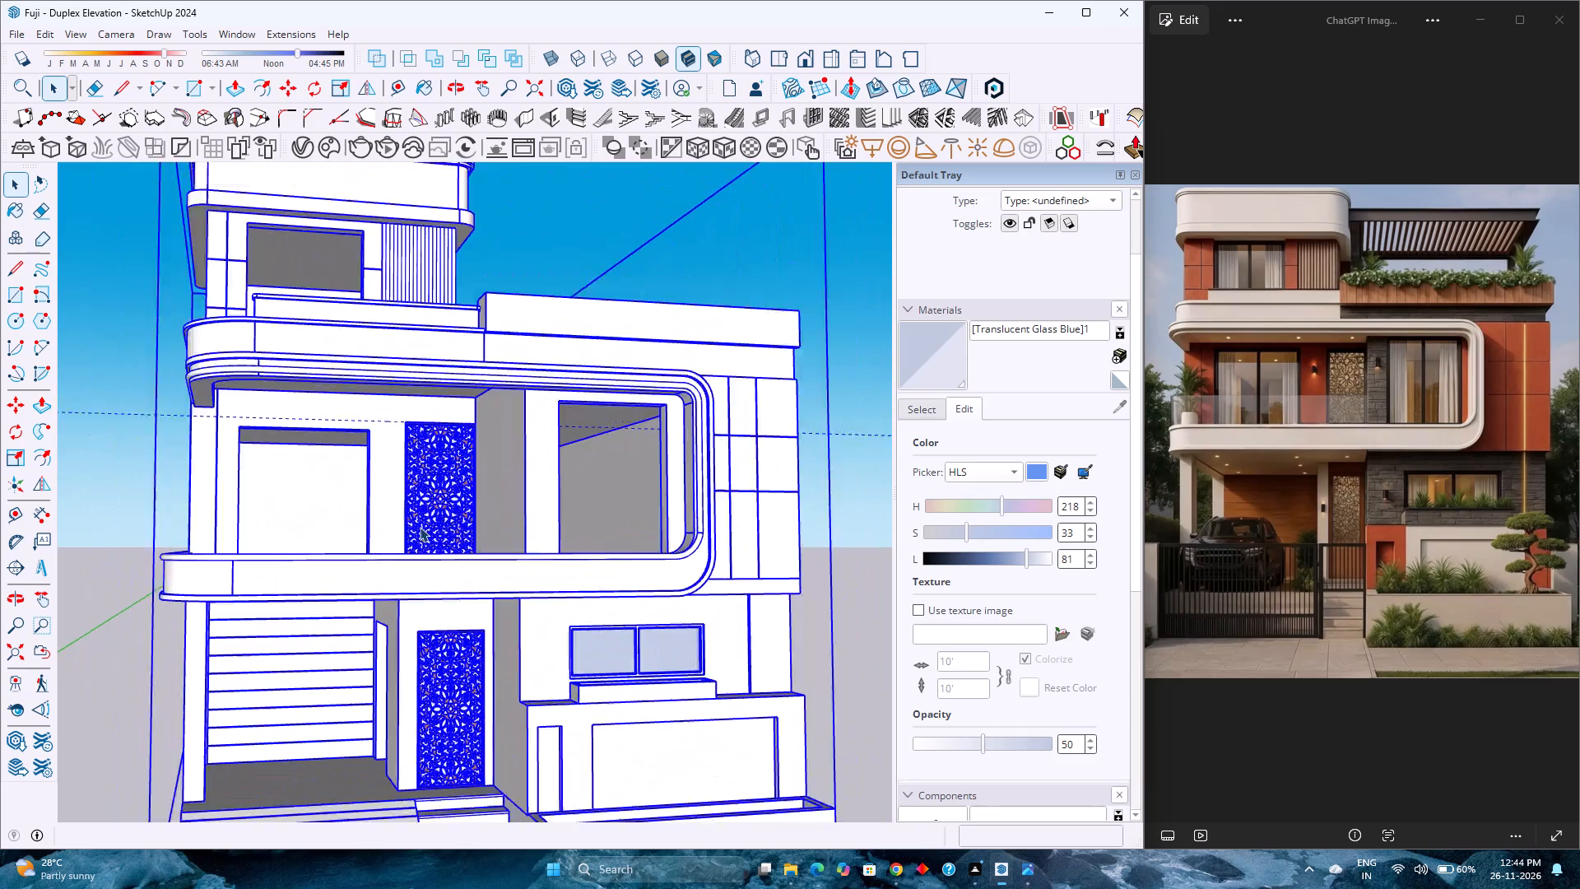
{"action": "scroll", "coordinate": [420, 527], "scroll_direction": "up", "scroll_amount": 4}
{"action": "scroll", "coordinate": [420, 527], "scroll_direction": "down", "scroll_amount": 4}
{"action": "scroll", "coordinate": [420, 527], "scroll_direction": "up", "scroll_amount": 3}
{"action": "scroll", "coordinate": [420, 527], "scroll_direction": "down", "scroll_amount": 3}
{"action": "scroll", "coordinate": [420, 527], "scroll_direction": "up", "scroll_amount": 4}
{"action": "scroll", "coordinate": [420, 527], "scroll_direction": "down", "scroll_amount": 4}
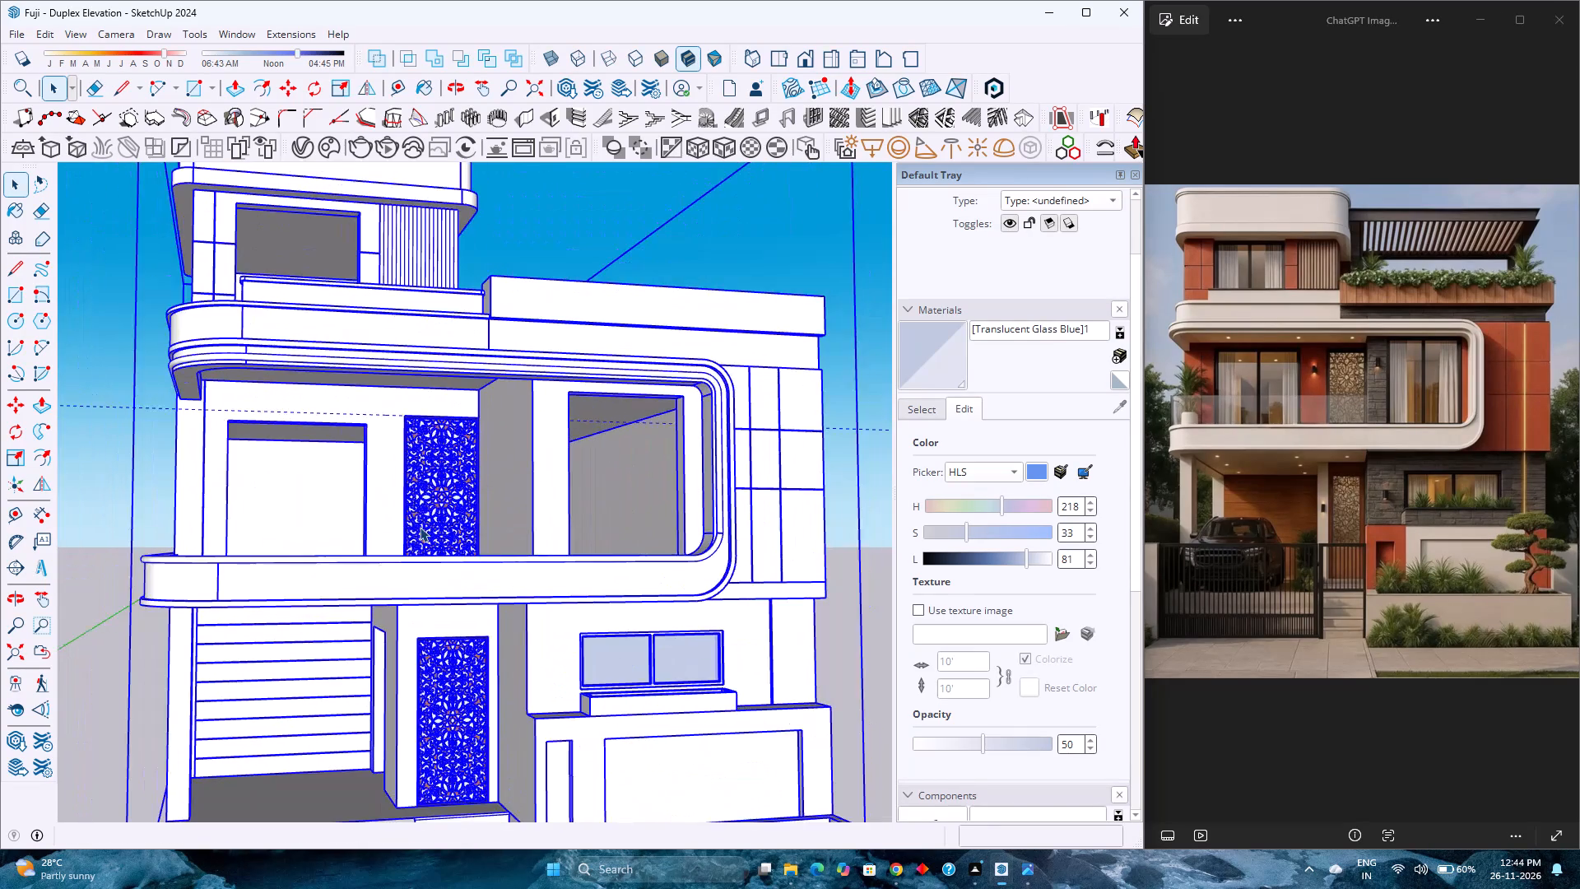
Return to the standard front view and fit the whole model in it.
{"action": "left_click", "coordinate": [797, 60]}
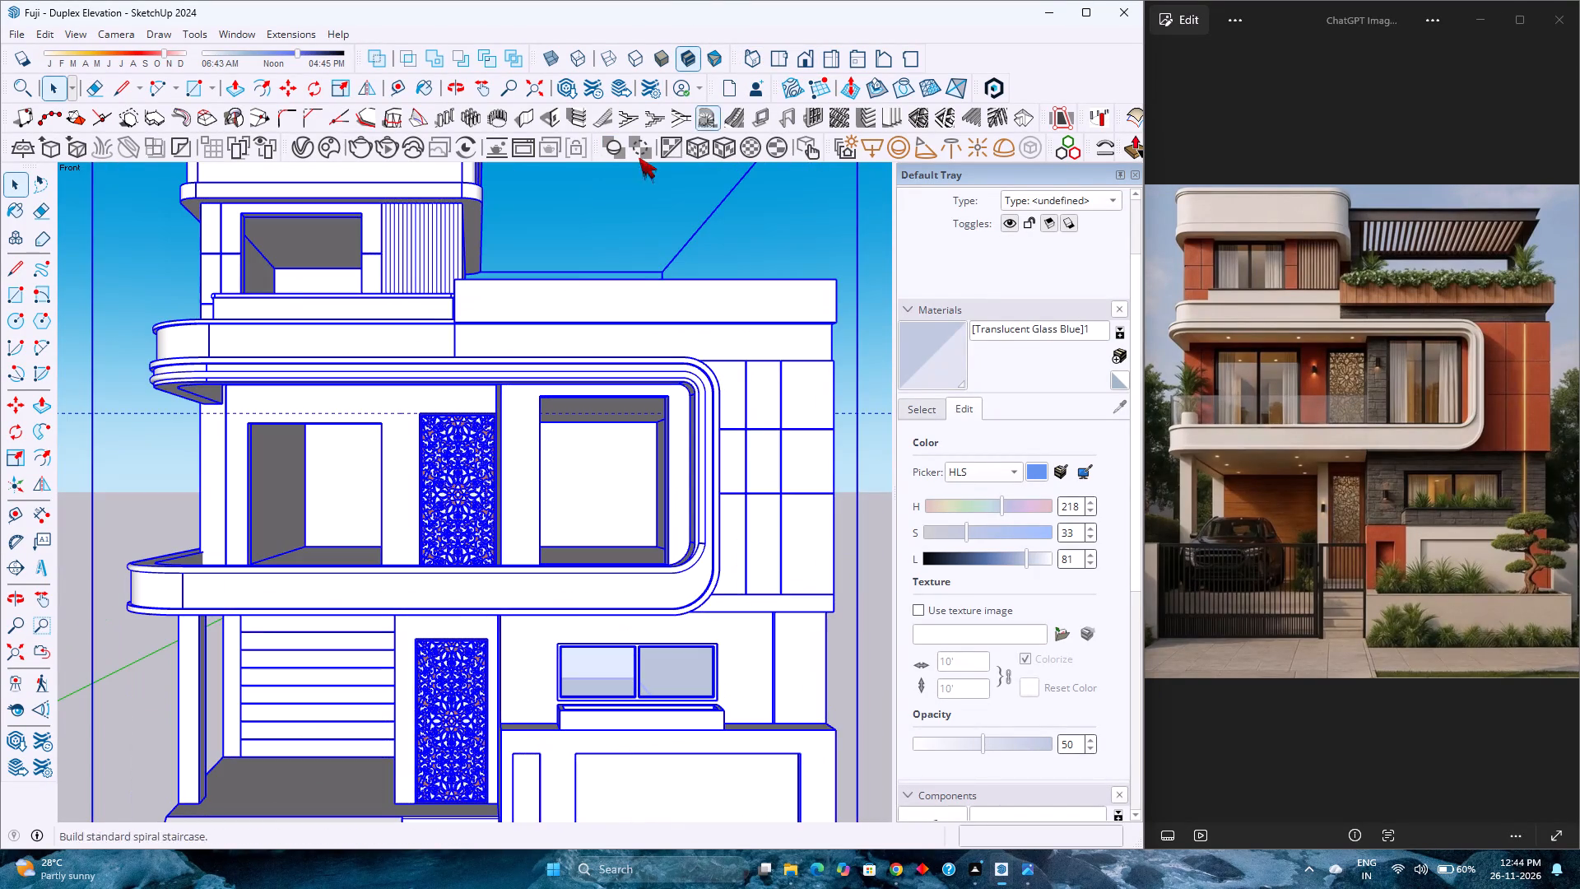
{"action": "left_click", "coordinate": [12, 653]}
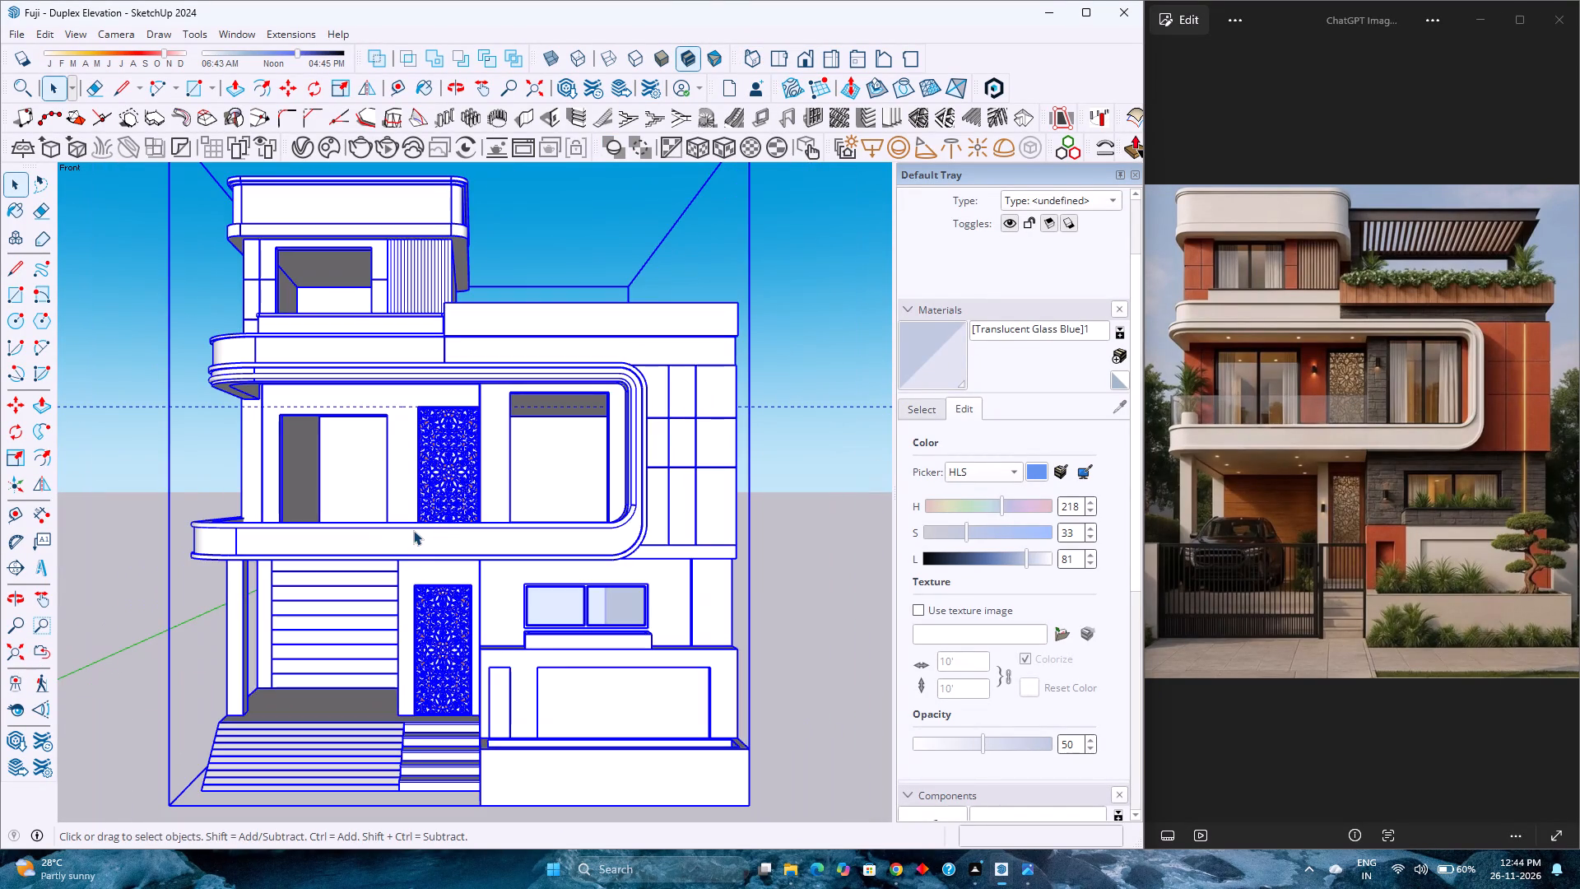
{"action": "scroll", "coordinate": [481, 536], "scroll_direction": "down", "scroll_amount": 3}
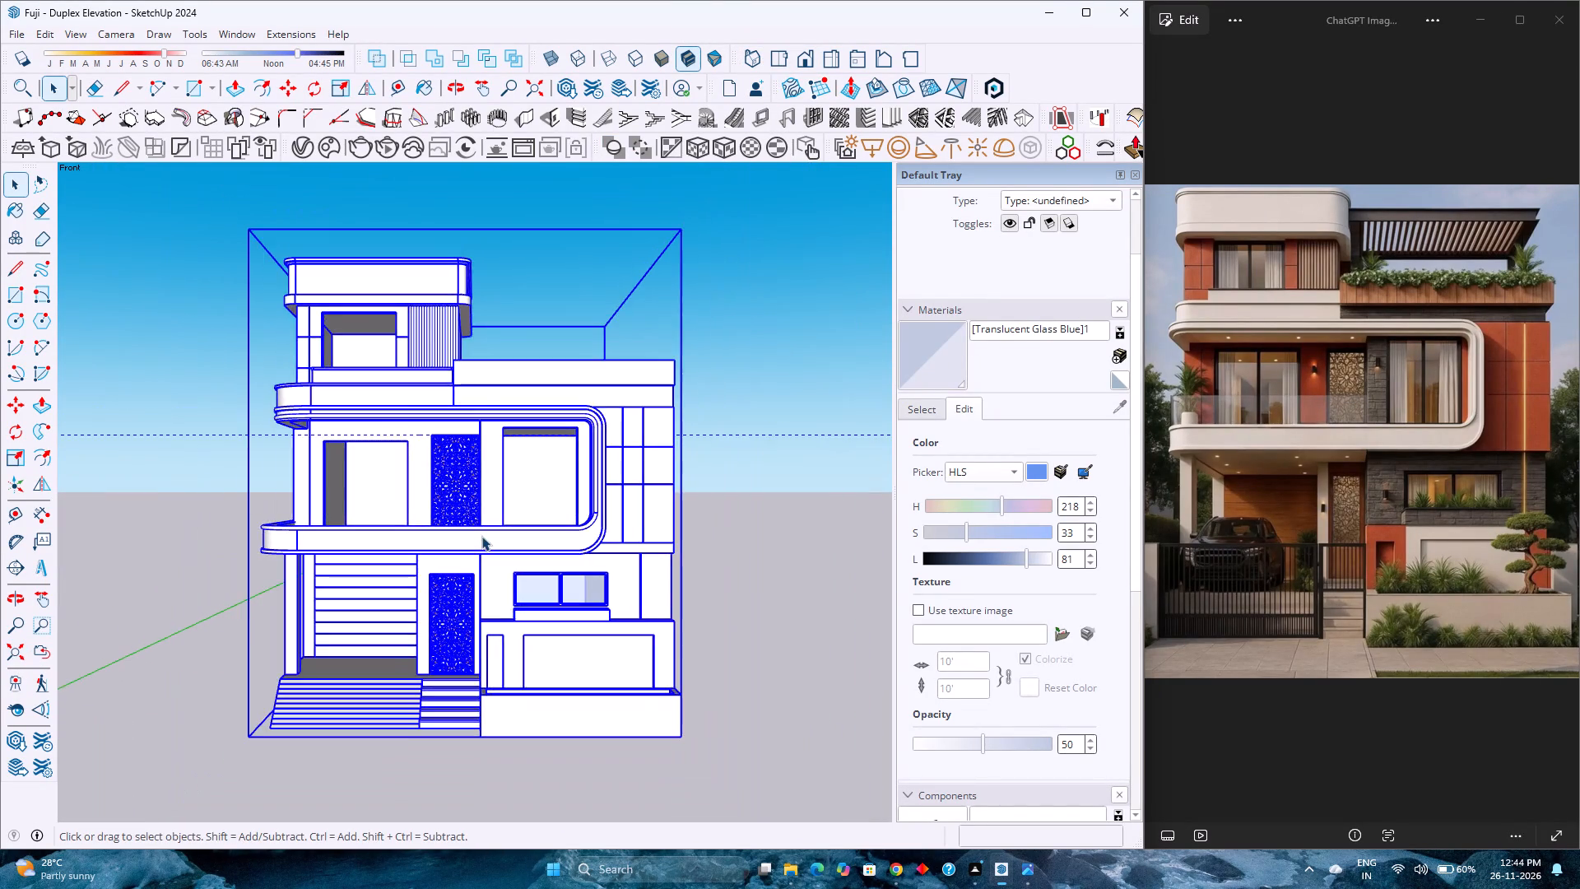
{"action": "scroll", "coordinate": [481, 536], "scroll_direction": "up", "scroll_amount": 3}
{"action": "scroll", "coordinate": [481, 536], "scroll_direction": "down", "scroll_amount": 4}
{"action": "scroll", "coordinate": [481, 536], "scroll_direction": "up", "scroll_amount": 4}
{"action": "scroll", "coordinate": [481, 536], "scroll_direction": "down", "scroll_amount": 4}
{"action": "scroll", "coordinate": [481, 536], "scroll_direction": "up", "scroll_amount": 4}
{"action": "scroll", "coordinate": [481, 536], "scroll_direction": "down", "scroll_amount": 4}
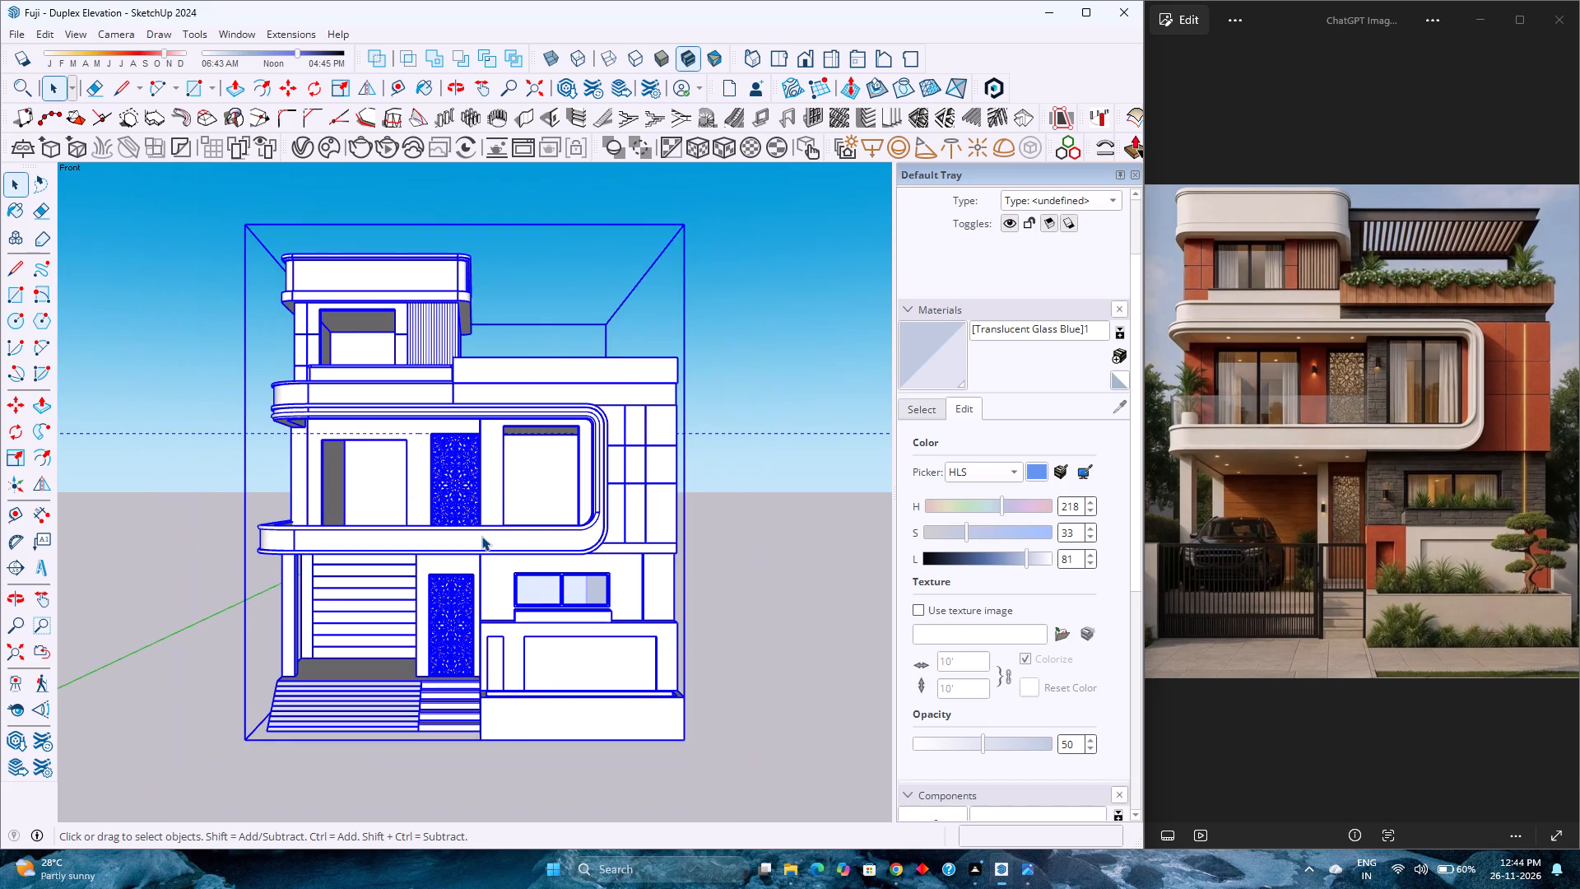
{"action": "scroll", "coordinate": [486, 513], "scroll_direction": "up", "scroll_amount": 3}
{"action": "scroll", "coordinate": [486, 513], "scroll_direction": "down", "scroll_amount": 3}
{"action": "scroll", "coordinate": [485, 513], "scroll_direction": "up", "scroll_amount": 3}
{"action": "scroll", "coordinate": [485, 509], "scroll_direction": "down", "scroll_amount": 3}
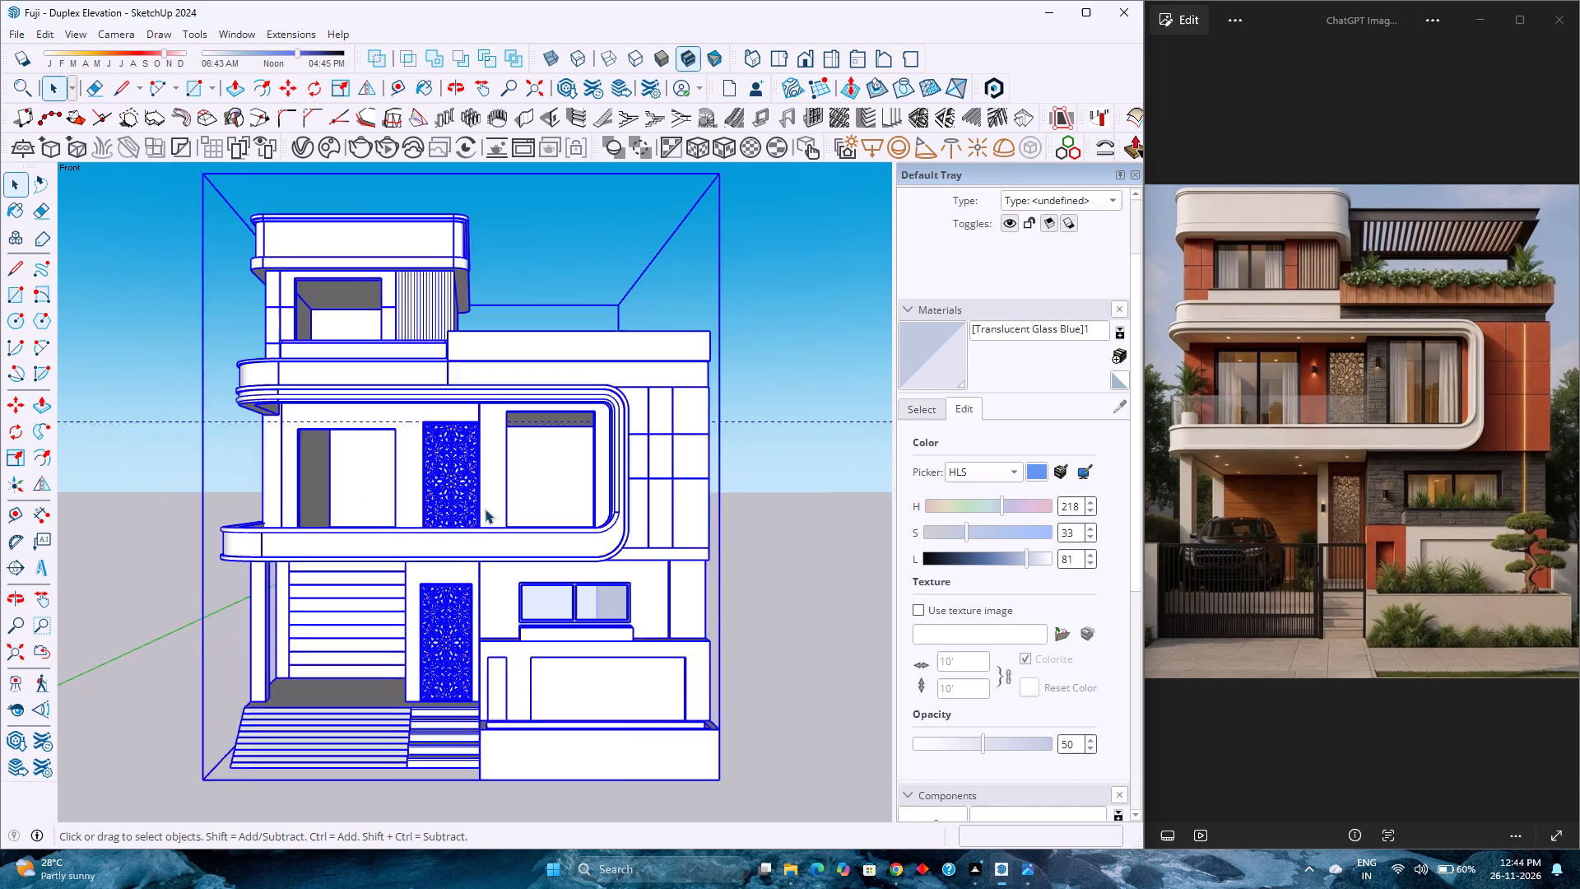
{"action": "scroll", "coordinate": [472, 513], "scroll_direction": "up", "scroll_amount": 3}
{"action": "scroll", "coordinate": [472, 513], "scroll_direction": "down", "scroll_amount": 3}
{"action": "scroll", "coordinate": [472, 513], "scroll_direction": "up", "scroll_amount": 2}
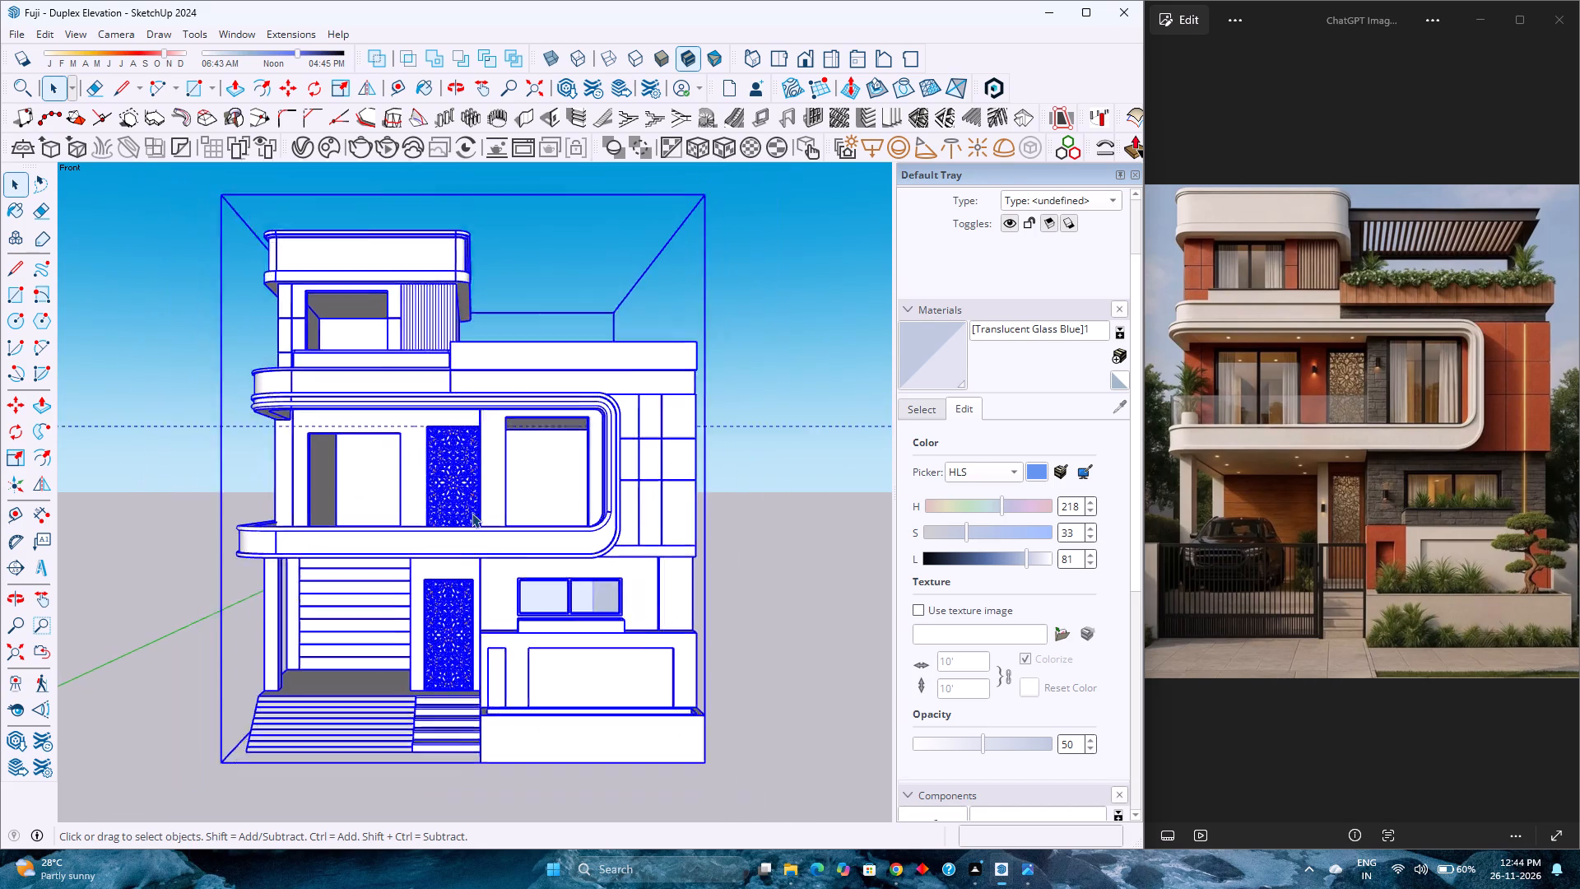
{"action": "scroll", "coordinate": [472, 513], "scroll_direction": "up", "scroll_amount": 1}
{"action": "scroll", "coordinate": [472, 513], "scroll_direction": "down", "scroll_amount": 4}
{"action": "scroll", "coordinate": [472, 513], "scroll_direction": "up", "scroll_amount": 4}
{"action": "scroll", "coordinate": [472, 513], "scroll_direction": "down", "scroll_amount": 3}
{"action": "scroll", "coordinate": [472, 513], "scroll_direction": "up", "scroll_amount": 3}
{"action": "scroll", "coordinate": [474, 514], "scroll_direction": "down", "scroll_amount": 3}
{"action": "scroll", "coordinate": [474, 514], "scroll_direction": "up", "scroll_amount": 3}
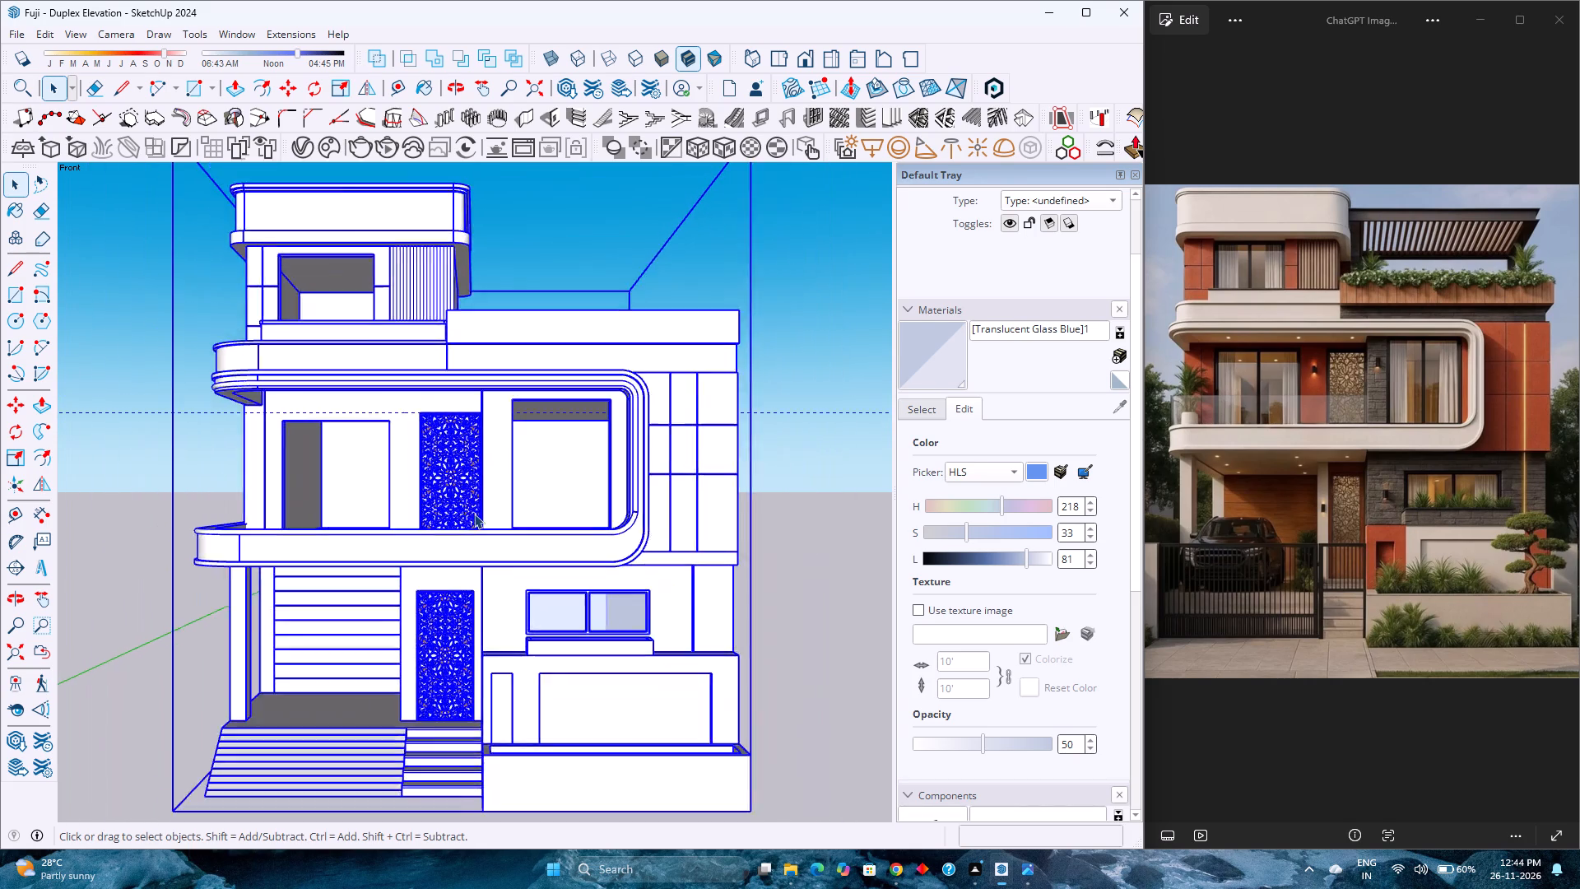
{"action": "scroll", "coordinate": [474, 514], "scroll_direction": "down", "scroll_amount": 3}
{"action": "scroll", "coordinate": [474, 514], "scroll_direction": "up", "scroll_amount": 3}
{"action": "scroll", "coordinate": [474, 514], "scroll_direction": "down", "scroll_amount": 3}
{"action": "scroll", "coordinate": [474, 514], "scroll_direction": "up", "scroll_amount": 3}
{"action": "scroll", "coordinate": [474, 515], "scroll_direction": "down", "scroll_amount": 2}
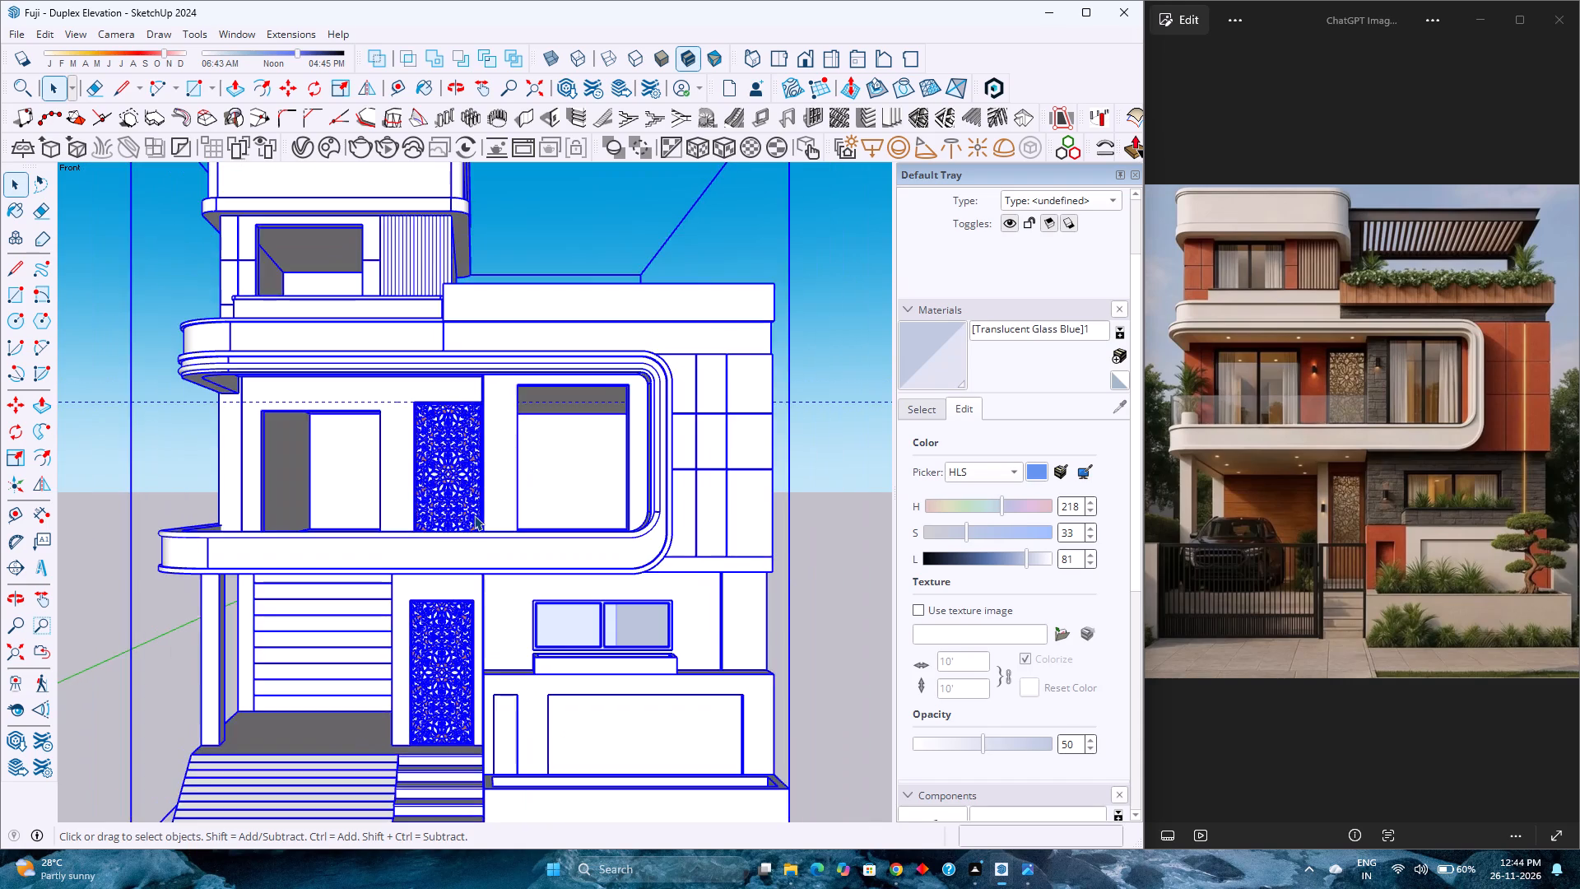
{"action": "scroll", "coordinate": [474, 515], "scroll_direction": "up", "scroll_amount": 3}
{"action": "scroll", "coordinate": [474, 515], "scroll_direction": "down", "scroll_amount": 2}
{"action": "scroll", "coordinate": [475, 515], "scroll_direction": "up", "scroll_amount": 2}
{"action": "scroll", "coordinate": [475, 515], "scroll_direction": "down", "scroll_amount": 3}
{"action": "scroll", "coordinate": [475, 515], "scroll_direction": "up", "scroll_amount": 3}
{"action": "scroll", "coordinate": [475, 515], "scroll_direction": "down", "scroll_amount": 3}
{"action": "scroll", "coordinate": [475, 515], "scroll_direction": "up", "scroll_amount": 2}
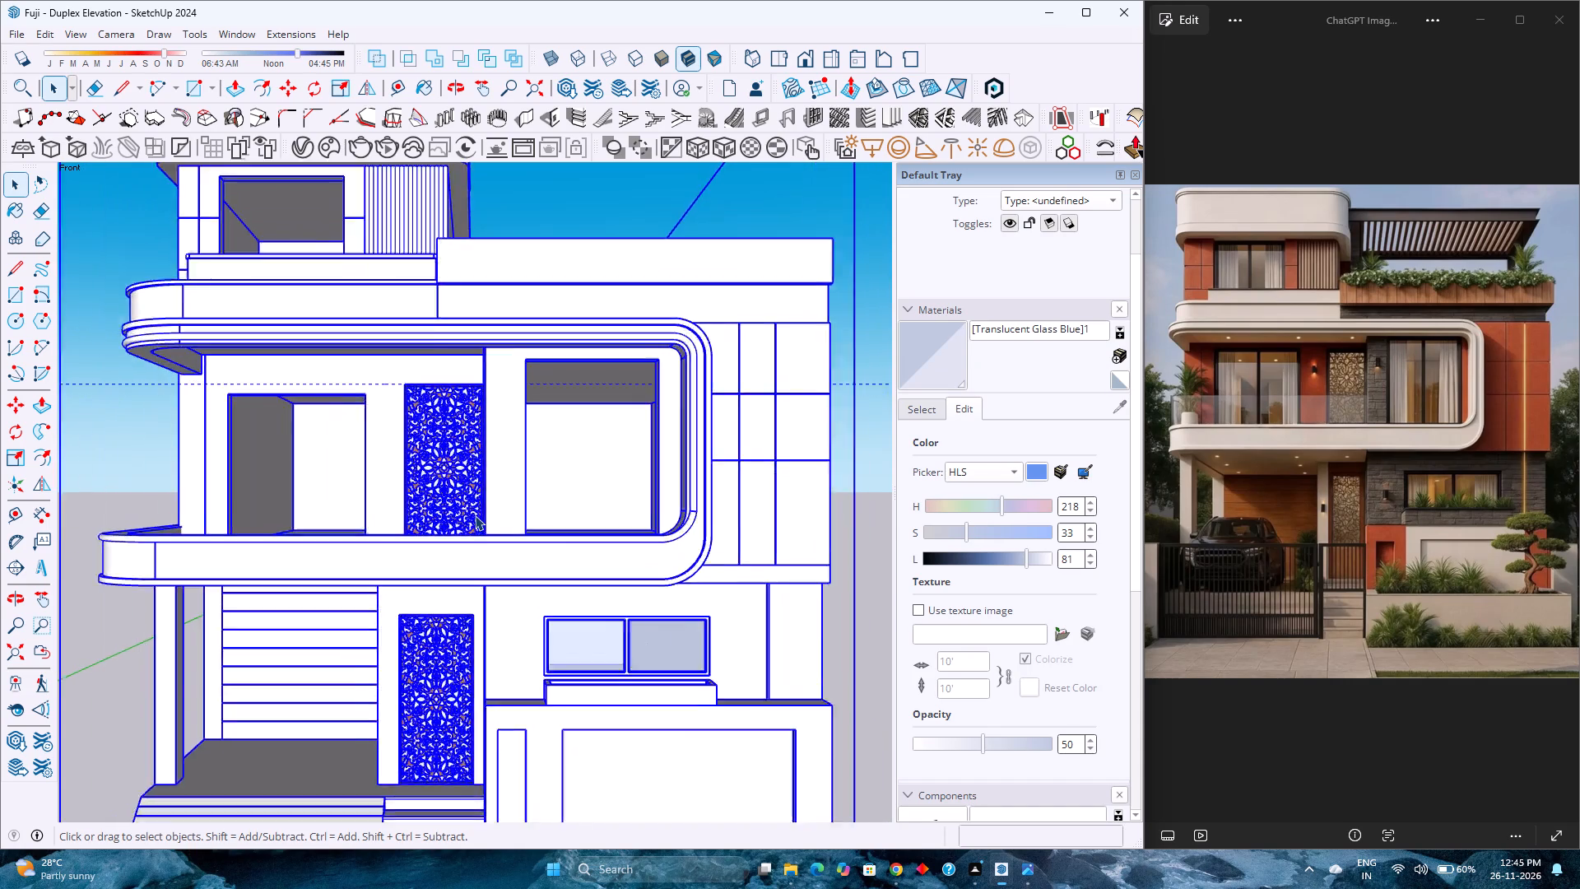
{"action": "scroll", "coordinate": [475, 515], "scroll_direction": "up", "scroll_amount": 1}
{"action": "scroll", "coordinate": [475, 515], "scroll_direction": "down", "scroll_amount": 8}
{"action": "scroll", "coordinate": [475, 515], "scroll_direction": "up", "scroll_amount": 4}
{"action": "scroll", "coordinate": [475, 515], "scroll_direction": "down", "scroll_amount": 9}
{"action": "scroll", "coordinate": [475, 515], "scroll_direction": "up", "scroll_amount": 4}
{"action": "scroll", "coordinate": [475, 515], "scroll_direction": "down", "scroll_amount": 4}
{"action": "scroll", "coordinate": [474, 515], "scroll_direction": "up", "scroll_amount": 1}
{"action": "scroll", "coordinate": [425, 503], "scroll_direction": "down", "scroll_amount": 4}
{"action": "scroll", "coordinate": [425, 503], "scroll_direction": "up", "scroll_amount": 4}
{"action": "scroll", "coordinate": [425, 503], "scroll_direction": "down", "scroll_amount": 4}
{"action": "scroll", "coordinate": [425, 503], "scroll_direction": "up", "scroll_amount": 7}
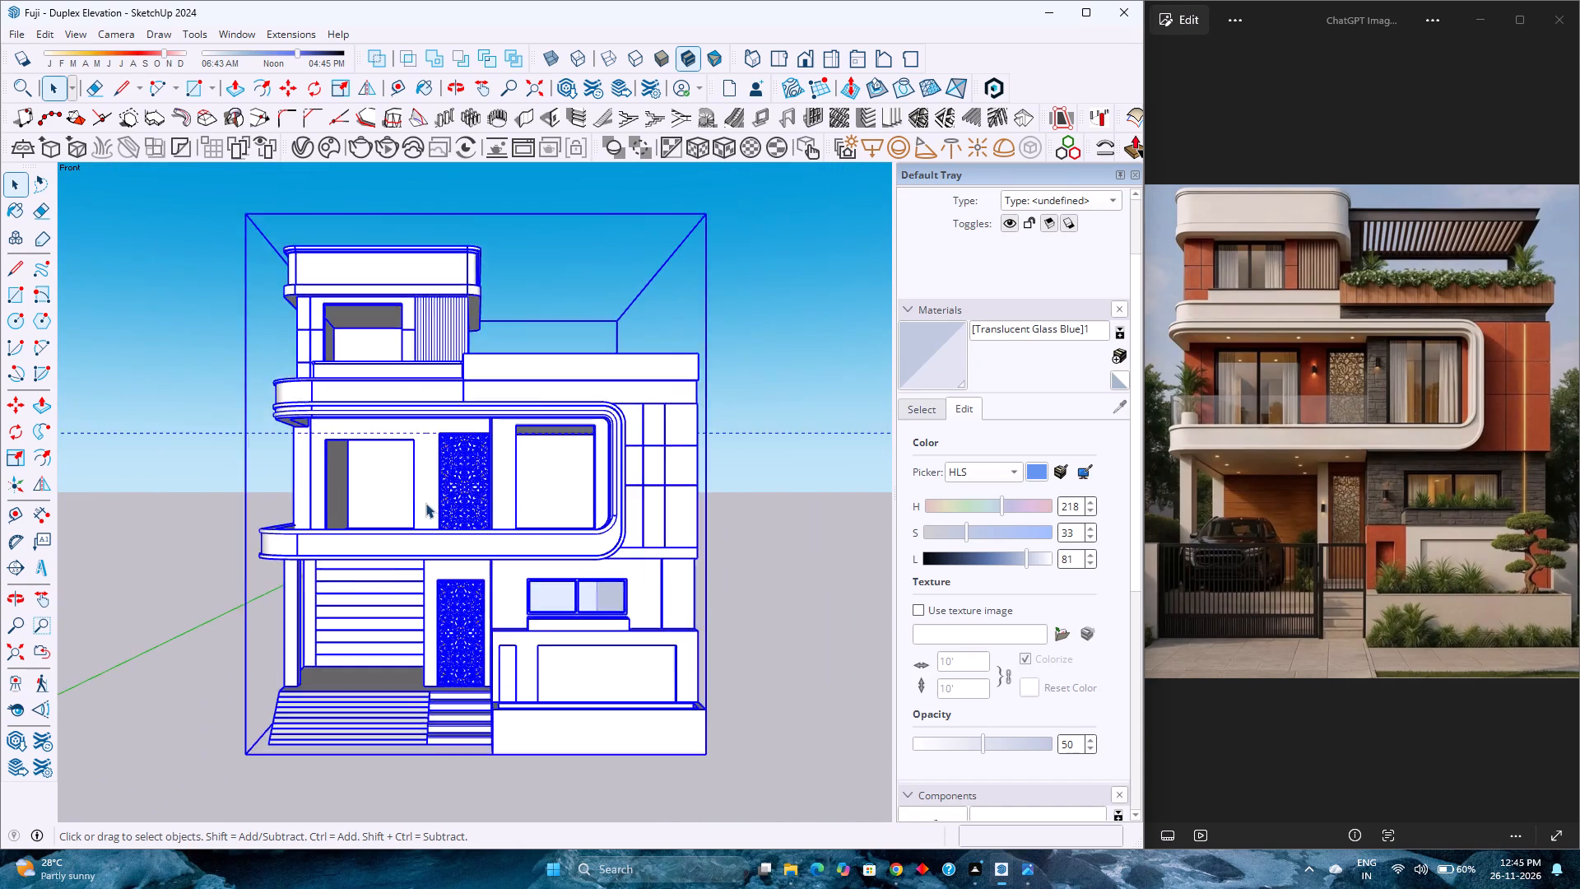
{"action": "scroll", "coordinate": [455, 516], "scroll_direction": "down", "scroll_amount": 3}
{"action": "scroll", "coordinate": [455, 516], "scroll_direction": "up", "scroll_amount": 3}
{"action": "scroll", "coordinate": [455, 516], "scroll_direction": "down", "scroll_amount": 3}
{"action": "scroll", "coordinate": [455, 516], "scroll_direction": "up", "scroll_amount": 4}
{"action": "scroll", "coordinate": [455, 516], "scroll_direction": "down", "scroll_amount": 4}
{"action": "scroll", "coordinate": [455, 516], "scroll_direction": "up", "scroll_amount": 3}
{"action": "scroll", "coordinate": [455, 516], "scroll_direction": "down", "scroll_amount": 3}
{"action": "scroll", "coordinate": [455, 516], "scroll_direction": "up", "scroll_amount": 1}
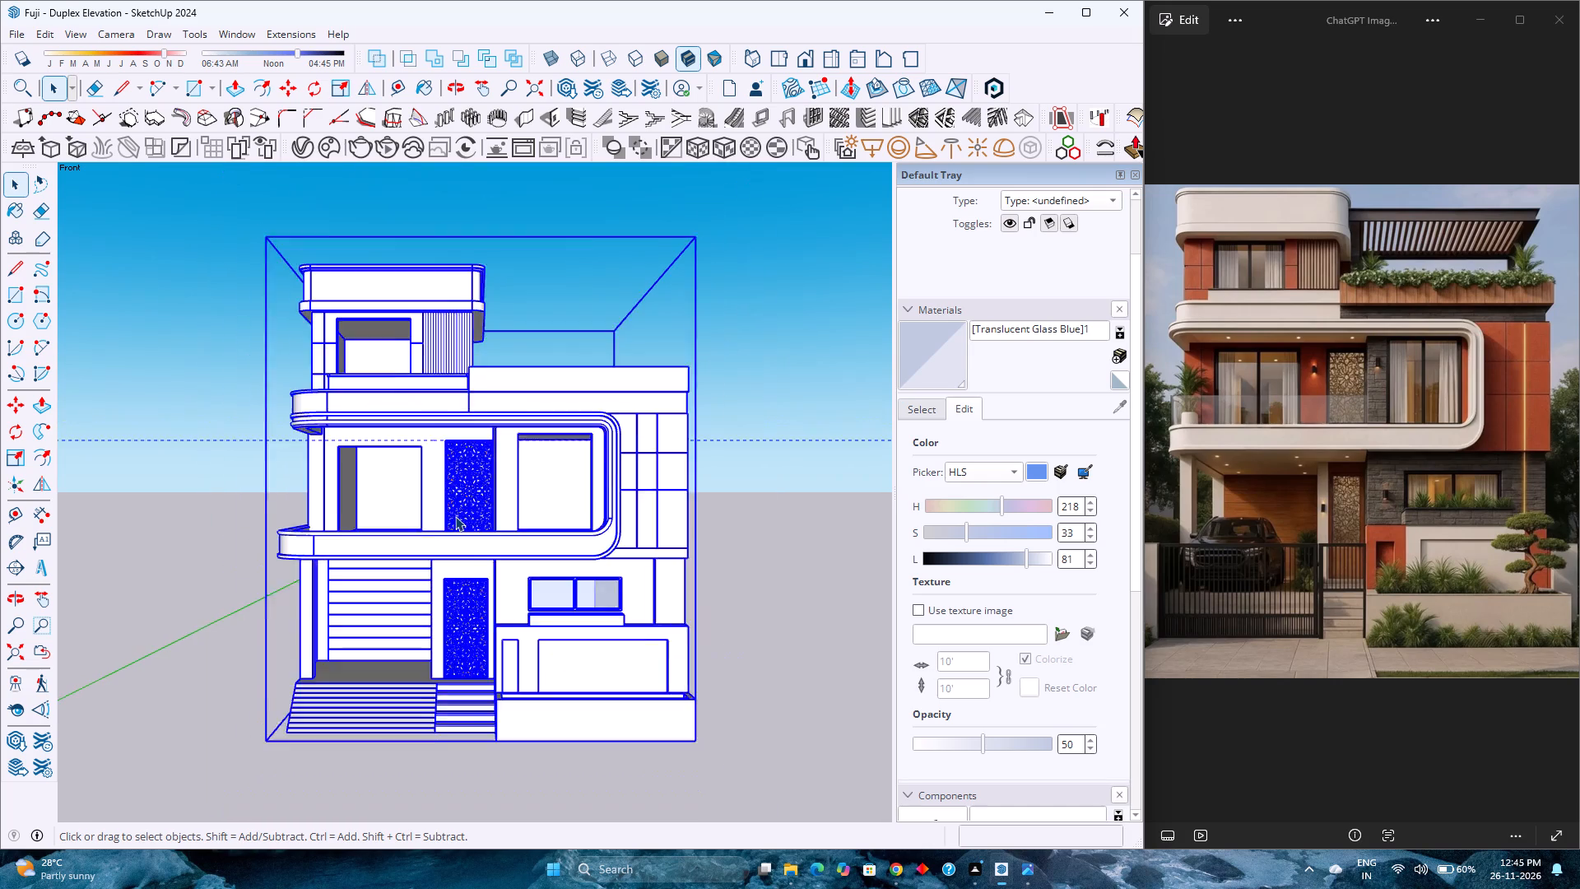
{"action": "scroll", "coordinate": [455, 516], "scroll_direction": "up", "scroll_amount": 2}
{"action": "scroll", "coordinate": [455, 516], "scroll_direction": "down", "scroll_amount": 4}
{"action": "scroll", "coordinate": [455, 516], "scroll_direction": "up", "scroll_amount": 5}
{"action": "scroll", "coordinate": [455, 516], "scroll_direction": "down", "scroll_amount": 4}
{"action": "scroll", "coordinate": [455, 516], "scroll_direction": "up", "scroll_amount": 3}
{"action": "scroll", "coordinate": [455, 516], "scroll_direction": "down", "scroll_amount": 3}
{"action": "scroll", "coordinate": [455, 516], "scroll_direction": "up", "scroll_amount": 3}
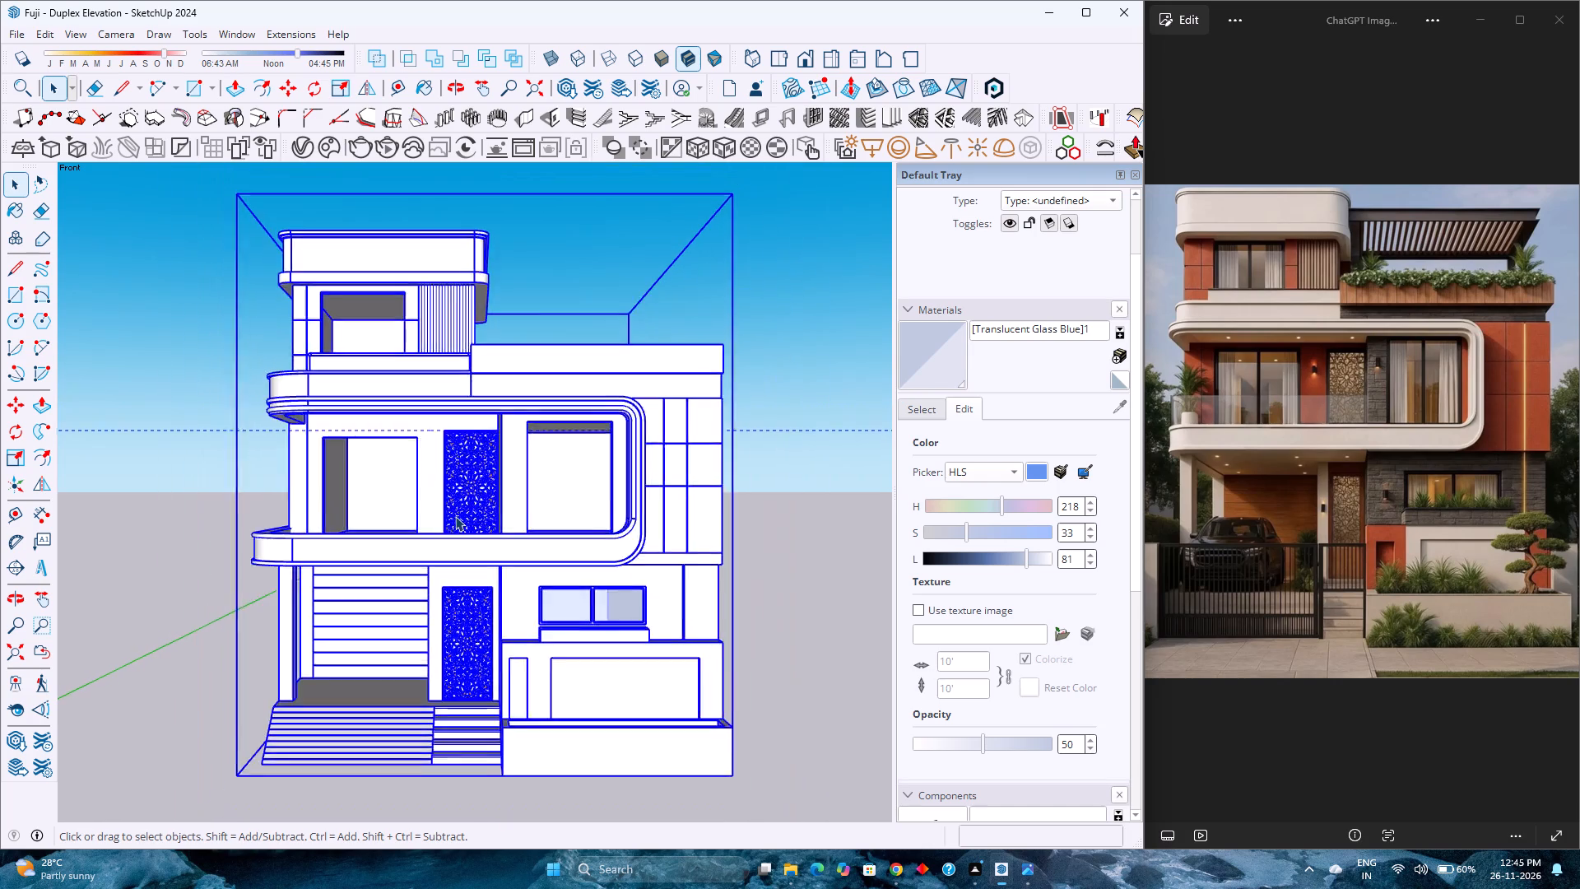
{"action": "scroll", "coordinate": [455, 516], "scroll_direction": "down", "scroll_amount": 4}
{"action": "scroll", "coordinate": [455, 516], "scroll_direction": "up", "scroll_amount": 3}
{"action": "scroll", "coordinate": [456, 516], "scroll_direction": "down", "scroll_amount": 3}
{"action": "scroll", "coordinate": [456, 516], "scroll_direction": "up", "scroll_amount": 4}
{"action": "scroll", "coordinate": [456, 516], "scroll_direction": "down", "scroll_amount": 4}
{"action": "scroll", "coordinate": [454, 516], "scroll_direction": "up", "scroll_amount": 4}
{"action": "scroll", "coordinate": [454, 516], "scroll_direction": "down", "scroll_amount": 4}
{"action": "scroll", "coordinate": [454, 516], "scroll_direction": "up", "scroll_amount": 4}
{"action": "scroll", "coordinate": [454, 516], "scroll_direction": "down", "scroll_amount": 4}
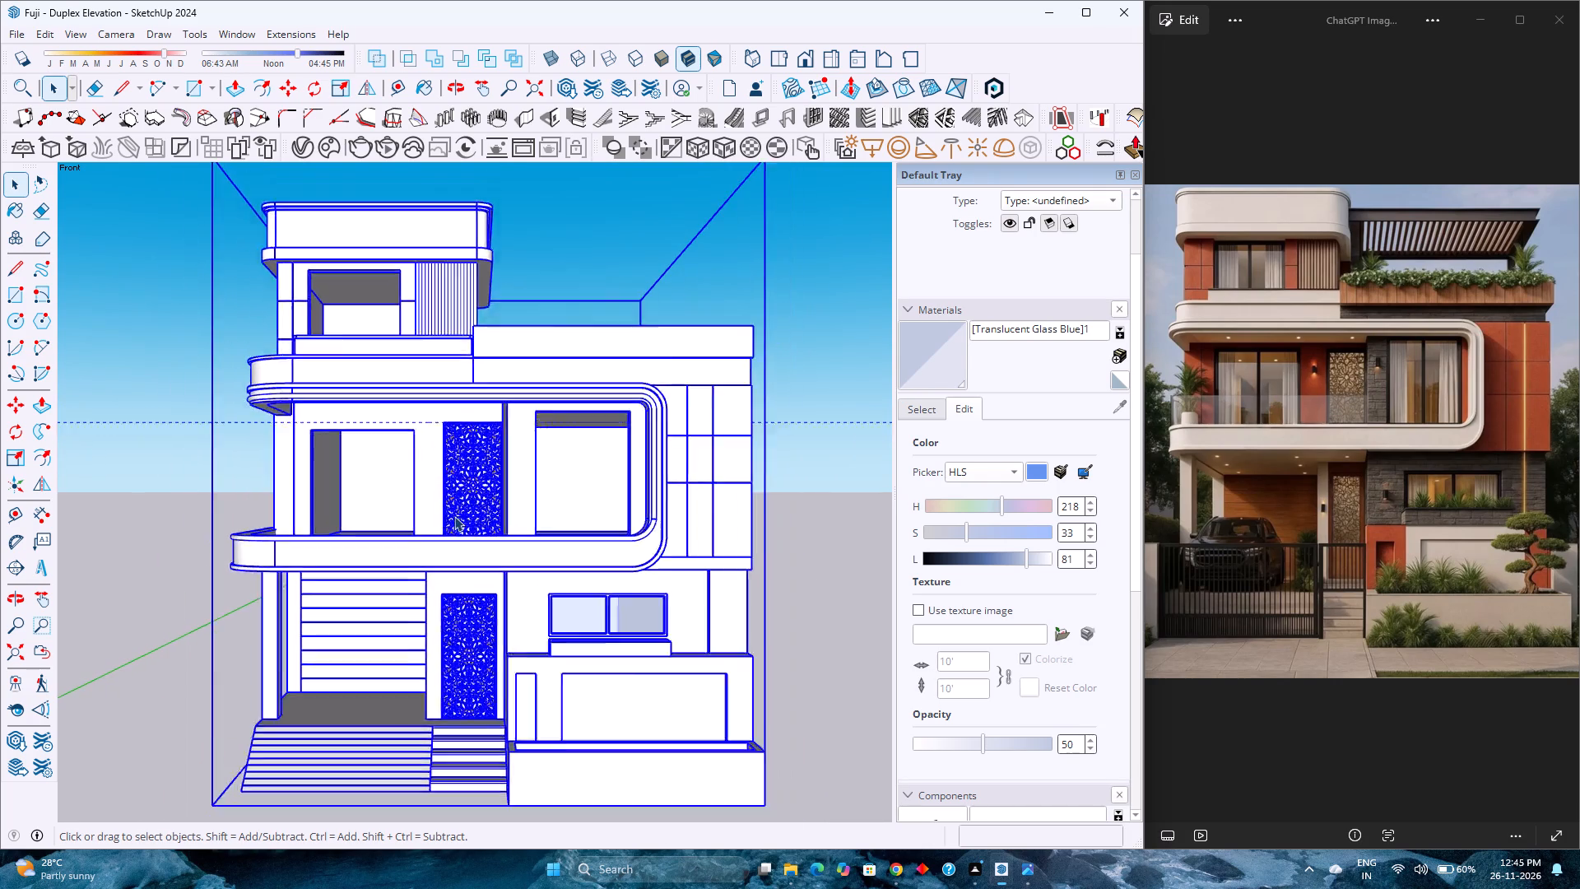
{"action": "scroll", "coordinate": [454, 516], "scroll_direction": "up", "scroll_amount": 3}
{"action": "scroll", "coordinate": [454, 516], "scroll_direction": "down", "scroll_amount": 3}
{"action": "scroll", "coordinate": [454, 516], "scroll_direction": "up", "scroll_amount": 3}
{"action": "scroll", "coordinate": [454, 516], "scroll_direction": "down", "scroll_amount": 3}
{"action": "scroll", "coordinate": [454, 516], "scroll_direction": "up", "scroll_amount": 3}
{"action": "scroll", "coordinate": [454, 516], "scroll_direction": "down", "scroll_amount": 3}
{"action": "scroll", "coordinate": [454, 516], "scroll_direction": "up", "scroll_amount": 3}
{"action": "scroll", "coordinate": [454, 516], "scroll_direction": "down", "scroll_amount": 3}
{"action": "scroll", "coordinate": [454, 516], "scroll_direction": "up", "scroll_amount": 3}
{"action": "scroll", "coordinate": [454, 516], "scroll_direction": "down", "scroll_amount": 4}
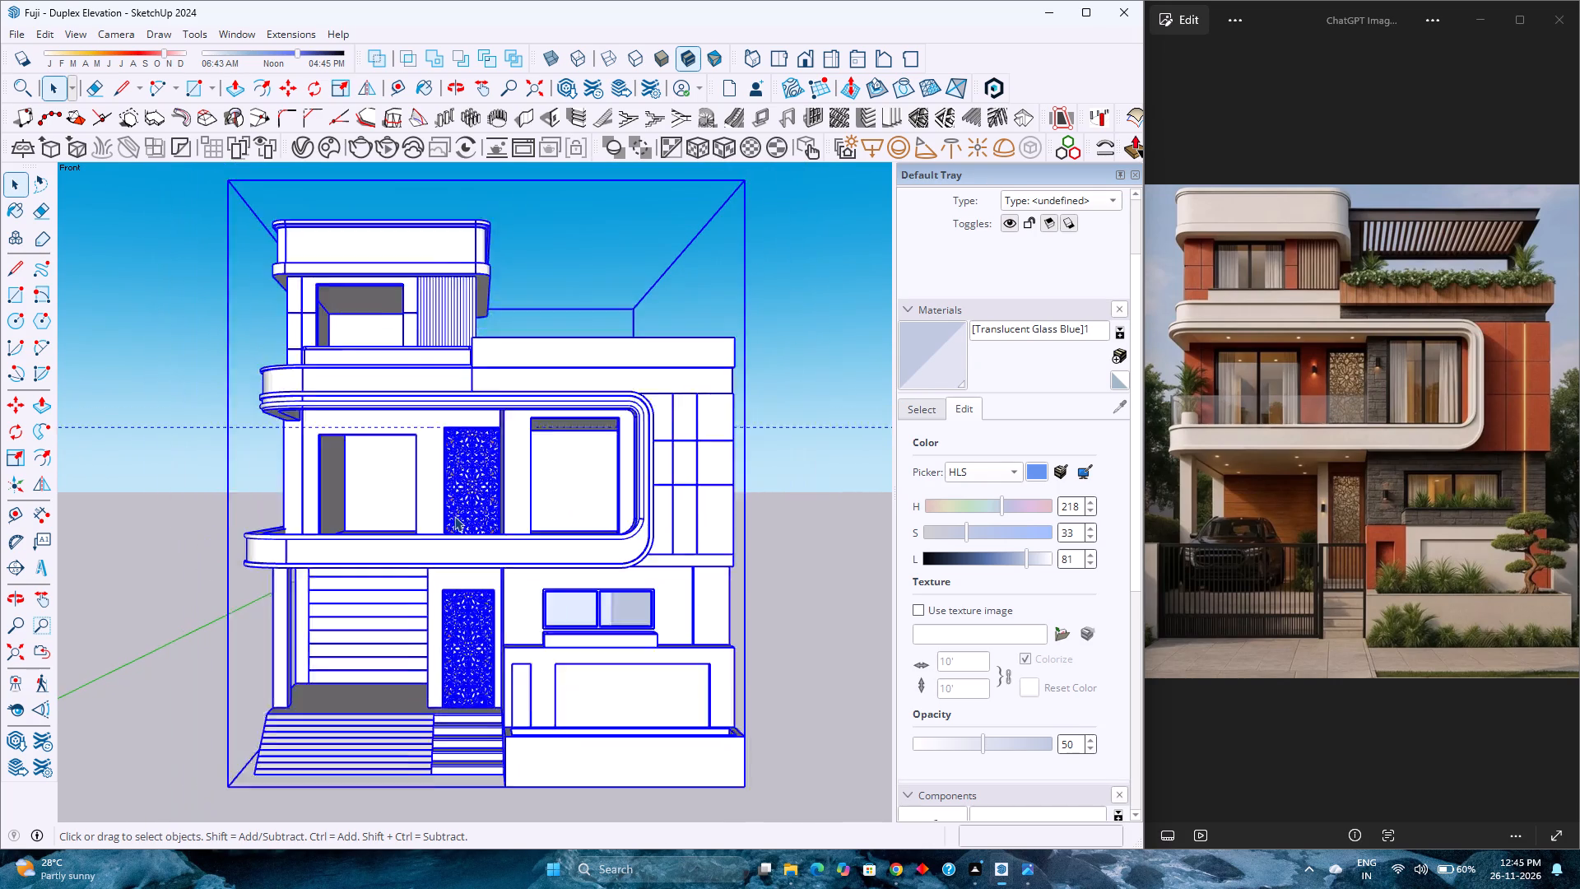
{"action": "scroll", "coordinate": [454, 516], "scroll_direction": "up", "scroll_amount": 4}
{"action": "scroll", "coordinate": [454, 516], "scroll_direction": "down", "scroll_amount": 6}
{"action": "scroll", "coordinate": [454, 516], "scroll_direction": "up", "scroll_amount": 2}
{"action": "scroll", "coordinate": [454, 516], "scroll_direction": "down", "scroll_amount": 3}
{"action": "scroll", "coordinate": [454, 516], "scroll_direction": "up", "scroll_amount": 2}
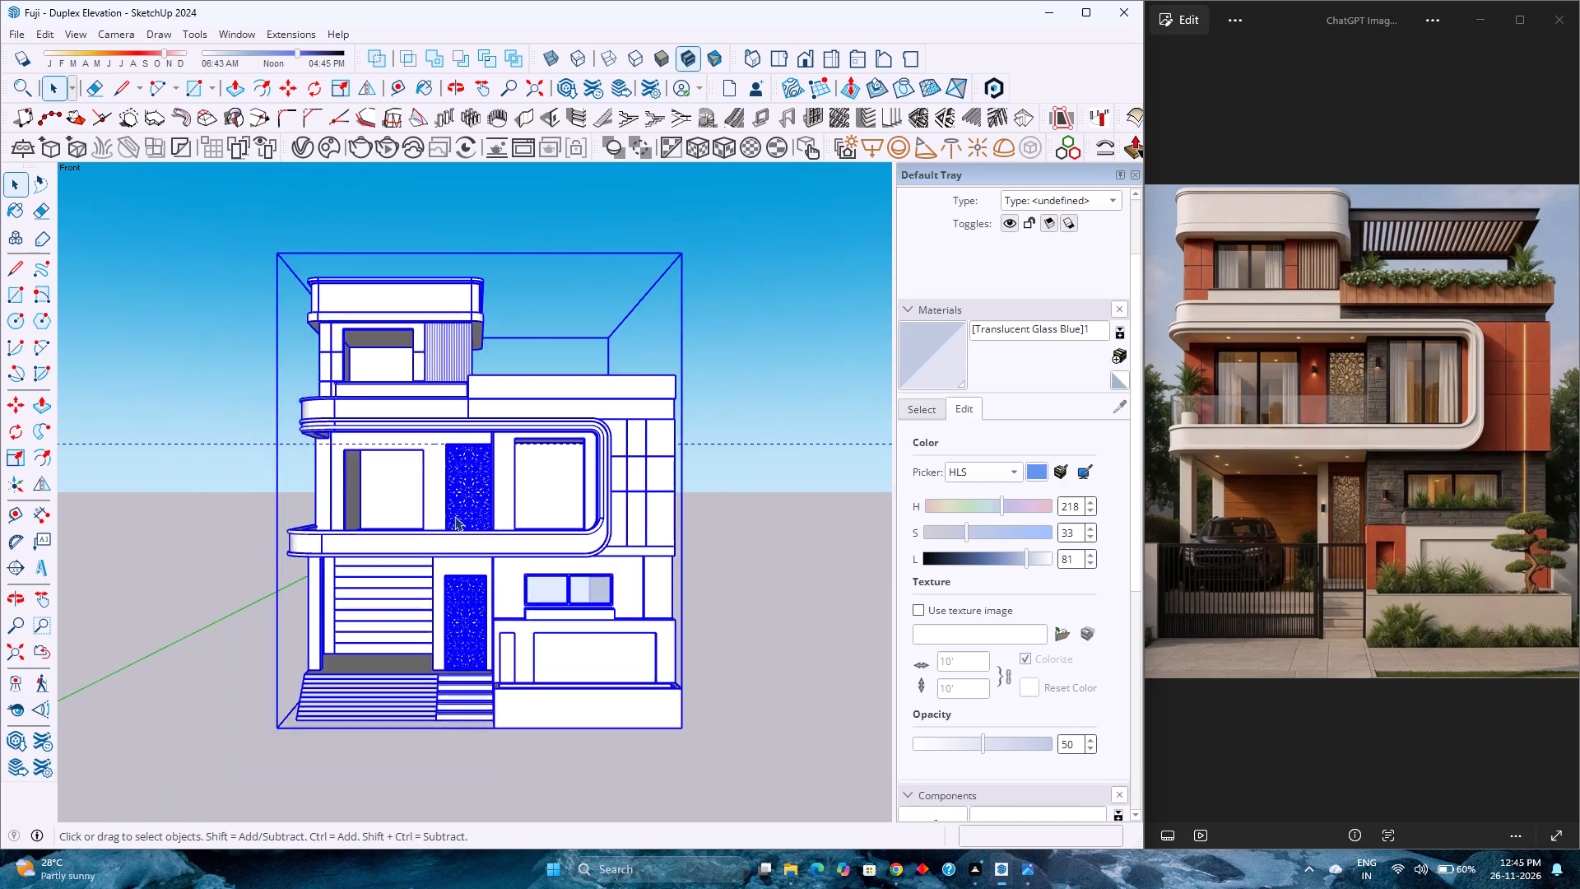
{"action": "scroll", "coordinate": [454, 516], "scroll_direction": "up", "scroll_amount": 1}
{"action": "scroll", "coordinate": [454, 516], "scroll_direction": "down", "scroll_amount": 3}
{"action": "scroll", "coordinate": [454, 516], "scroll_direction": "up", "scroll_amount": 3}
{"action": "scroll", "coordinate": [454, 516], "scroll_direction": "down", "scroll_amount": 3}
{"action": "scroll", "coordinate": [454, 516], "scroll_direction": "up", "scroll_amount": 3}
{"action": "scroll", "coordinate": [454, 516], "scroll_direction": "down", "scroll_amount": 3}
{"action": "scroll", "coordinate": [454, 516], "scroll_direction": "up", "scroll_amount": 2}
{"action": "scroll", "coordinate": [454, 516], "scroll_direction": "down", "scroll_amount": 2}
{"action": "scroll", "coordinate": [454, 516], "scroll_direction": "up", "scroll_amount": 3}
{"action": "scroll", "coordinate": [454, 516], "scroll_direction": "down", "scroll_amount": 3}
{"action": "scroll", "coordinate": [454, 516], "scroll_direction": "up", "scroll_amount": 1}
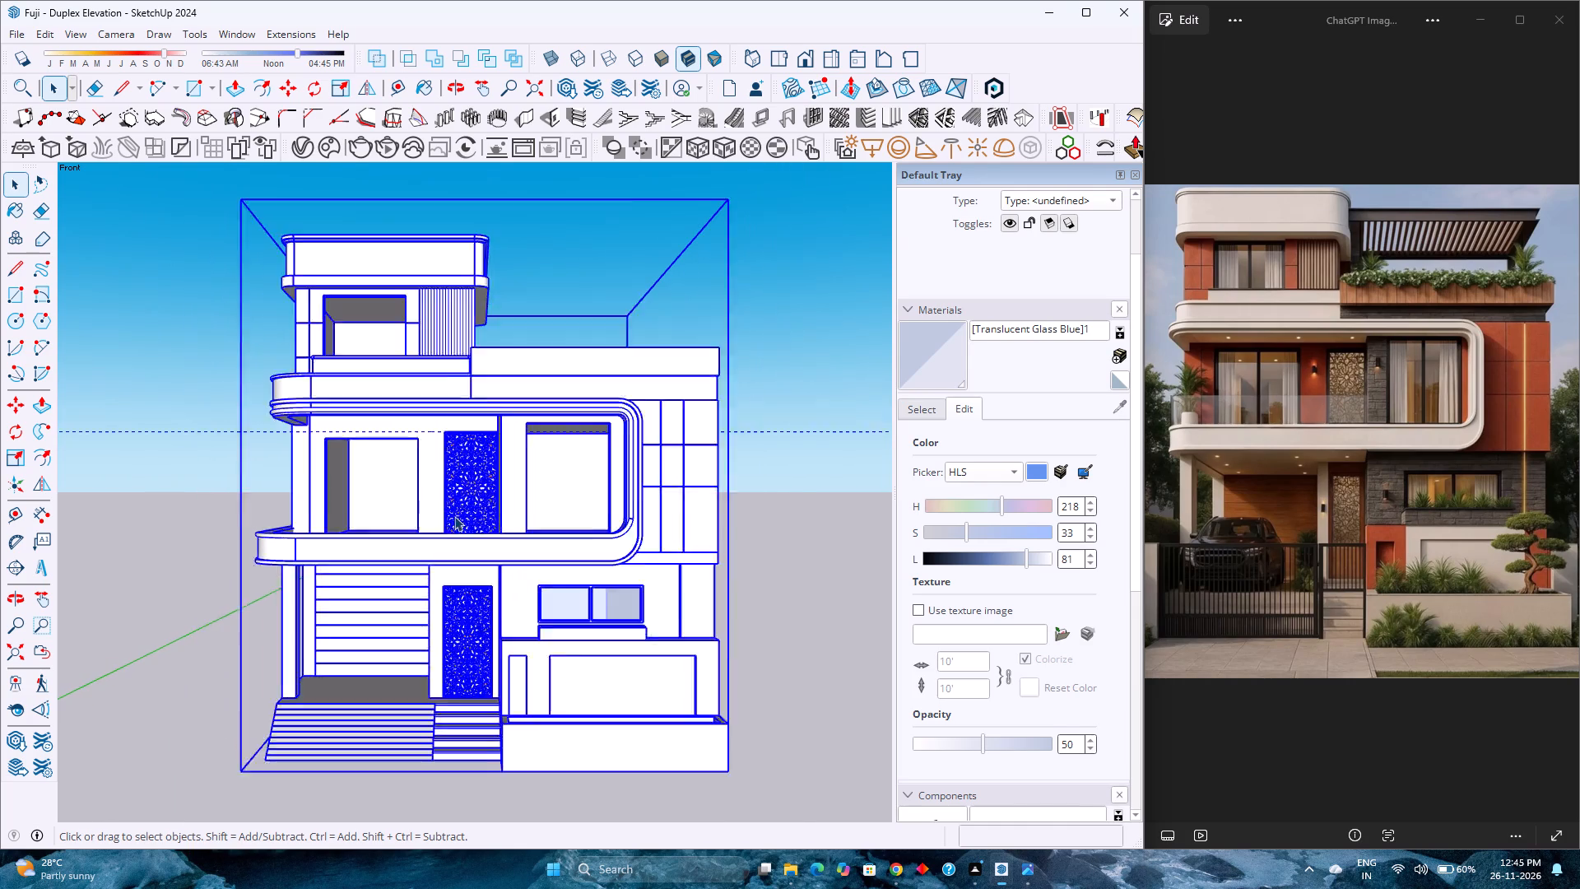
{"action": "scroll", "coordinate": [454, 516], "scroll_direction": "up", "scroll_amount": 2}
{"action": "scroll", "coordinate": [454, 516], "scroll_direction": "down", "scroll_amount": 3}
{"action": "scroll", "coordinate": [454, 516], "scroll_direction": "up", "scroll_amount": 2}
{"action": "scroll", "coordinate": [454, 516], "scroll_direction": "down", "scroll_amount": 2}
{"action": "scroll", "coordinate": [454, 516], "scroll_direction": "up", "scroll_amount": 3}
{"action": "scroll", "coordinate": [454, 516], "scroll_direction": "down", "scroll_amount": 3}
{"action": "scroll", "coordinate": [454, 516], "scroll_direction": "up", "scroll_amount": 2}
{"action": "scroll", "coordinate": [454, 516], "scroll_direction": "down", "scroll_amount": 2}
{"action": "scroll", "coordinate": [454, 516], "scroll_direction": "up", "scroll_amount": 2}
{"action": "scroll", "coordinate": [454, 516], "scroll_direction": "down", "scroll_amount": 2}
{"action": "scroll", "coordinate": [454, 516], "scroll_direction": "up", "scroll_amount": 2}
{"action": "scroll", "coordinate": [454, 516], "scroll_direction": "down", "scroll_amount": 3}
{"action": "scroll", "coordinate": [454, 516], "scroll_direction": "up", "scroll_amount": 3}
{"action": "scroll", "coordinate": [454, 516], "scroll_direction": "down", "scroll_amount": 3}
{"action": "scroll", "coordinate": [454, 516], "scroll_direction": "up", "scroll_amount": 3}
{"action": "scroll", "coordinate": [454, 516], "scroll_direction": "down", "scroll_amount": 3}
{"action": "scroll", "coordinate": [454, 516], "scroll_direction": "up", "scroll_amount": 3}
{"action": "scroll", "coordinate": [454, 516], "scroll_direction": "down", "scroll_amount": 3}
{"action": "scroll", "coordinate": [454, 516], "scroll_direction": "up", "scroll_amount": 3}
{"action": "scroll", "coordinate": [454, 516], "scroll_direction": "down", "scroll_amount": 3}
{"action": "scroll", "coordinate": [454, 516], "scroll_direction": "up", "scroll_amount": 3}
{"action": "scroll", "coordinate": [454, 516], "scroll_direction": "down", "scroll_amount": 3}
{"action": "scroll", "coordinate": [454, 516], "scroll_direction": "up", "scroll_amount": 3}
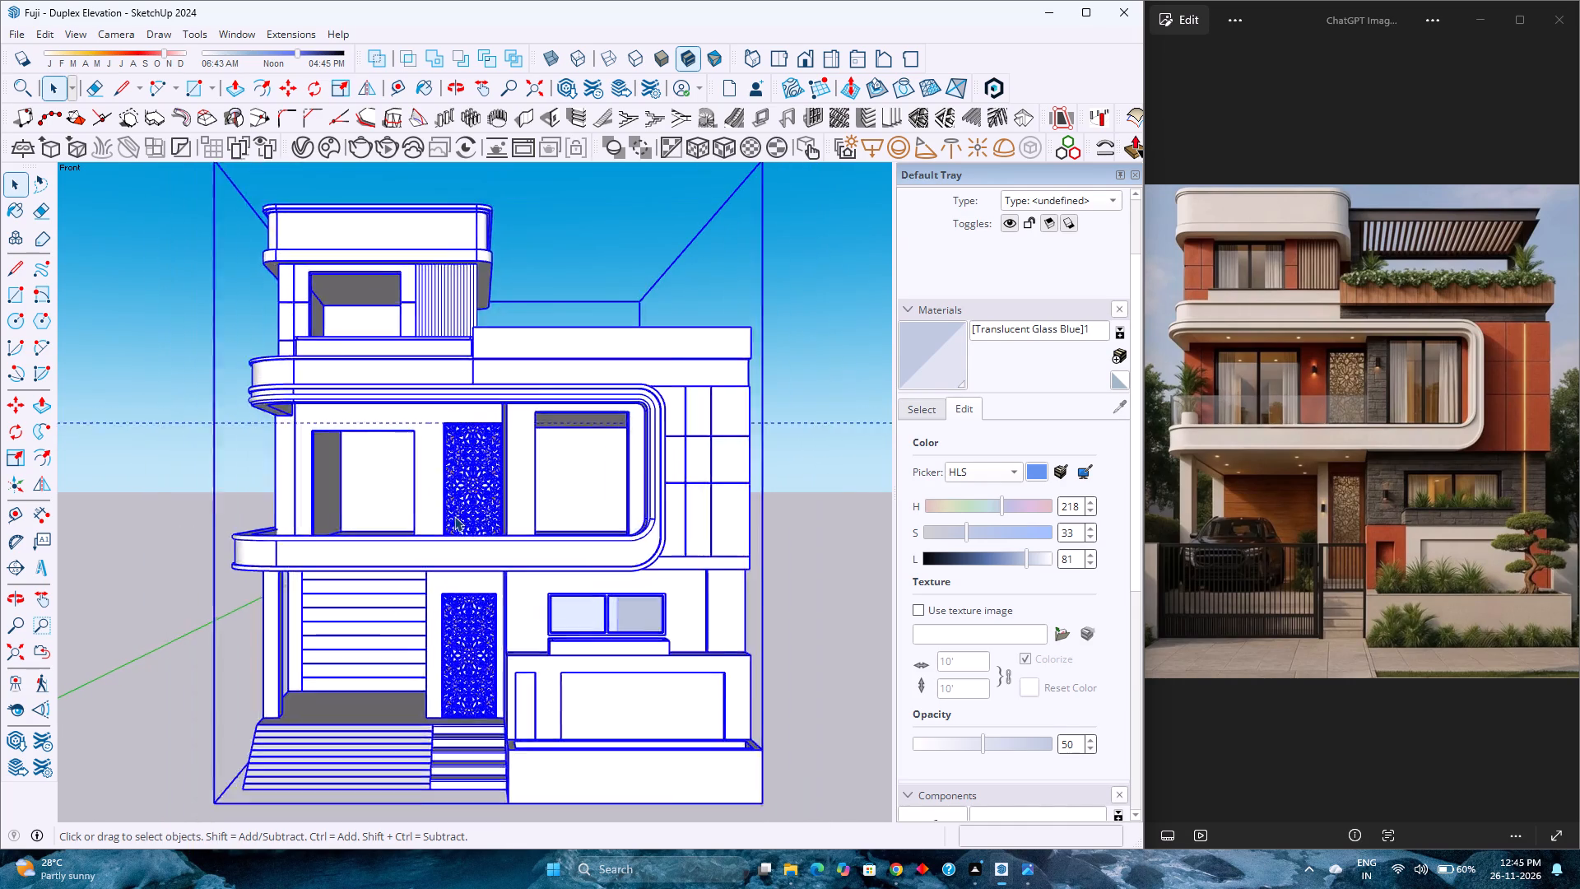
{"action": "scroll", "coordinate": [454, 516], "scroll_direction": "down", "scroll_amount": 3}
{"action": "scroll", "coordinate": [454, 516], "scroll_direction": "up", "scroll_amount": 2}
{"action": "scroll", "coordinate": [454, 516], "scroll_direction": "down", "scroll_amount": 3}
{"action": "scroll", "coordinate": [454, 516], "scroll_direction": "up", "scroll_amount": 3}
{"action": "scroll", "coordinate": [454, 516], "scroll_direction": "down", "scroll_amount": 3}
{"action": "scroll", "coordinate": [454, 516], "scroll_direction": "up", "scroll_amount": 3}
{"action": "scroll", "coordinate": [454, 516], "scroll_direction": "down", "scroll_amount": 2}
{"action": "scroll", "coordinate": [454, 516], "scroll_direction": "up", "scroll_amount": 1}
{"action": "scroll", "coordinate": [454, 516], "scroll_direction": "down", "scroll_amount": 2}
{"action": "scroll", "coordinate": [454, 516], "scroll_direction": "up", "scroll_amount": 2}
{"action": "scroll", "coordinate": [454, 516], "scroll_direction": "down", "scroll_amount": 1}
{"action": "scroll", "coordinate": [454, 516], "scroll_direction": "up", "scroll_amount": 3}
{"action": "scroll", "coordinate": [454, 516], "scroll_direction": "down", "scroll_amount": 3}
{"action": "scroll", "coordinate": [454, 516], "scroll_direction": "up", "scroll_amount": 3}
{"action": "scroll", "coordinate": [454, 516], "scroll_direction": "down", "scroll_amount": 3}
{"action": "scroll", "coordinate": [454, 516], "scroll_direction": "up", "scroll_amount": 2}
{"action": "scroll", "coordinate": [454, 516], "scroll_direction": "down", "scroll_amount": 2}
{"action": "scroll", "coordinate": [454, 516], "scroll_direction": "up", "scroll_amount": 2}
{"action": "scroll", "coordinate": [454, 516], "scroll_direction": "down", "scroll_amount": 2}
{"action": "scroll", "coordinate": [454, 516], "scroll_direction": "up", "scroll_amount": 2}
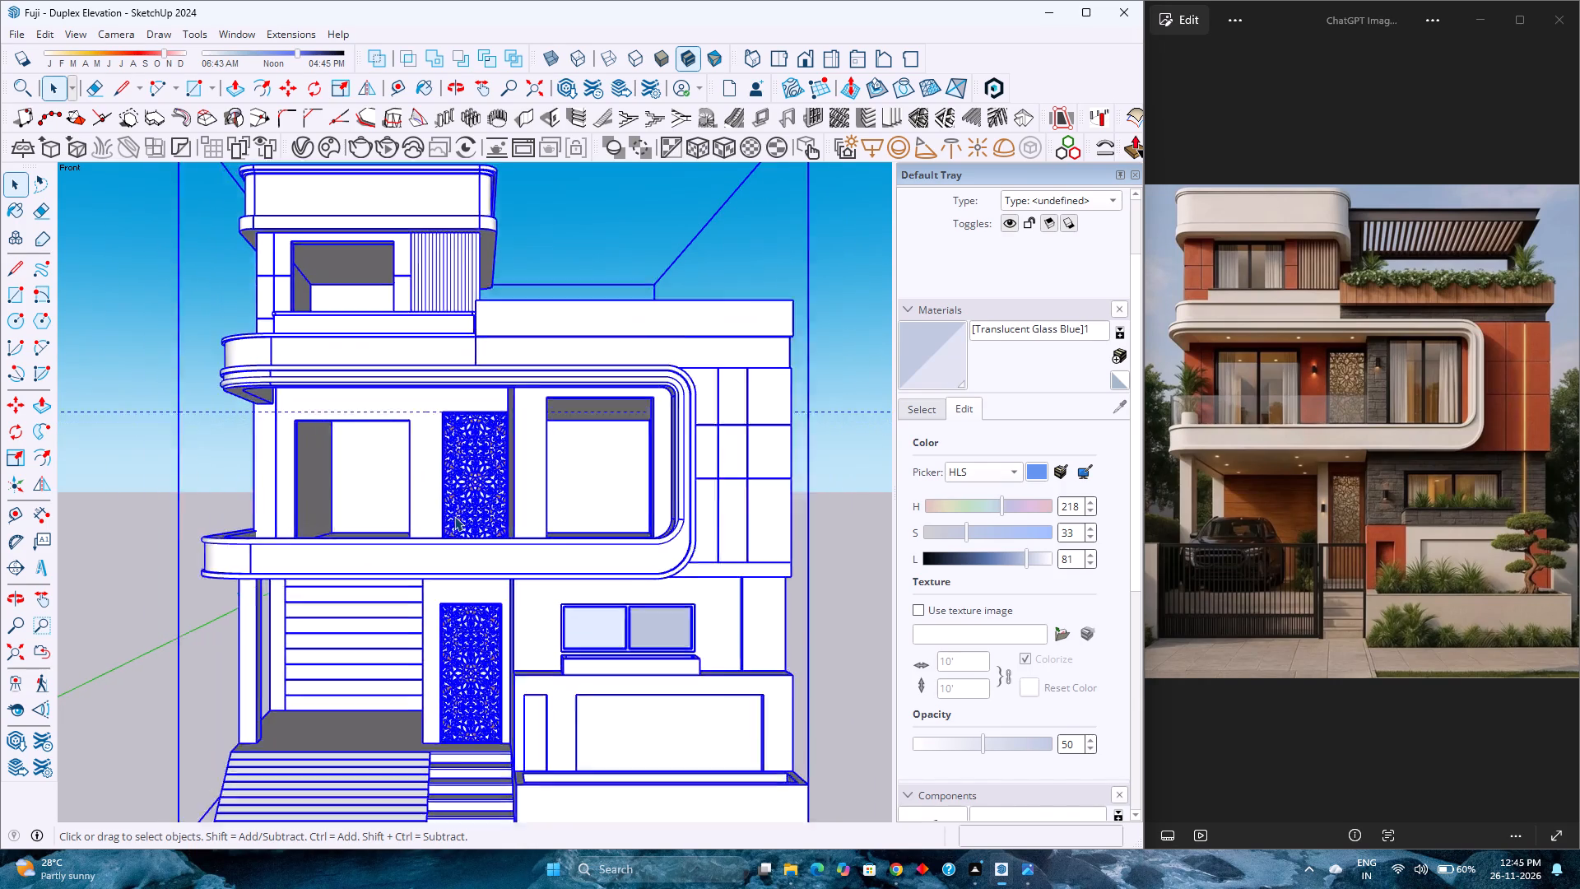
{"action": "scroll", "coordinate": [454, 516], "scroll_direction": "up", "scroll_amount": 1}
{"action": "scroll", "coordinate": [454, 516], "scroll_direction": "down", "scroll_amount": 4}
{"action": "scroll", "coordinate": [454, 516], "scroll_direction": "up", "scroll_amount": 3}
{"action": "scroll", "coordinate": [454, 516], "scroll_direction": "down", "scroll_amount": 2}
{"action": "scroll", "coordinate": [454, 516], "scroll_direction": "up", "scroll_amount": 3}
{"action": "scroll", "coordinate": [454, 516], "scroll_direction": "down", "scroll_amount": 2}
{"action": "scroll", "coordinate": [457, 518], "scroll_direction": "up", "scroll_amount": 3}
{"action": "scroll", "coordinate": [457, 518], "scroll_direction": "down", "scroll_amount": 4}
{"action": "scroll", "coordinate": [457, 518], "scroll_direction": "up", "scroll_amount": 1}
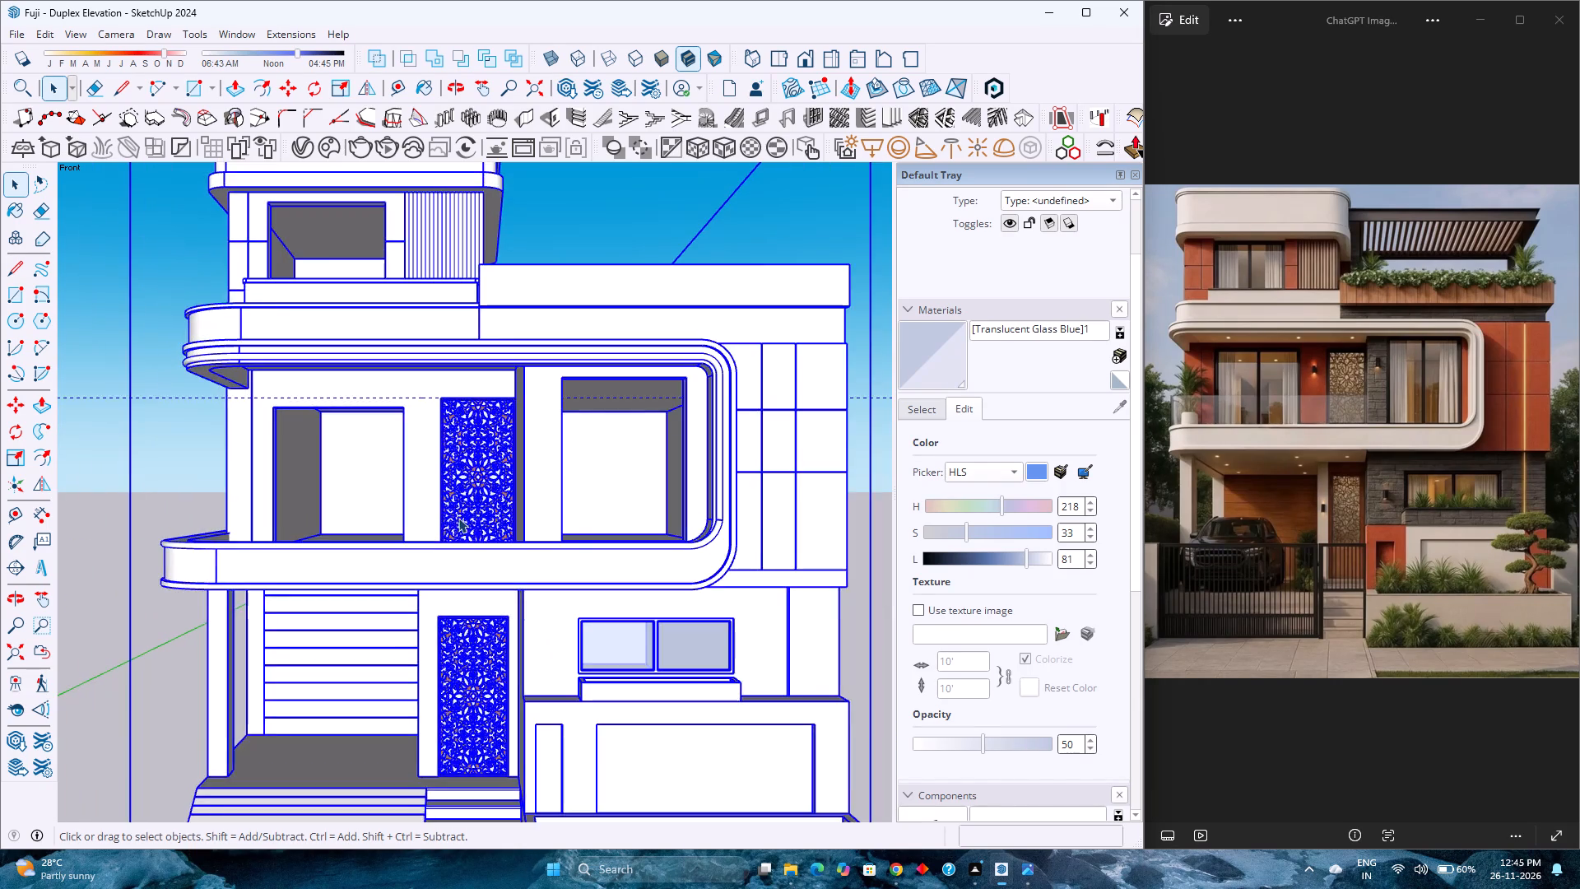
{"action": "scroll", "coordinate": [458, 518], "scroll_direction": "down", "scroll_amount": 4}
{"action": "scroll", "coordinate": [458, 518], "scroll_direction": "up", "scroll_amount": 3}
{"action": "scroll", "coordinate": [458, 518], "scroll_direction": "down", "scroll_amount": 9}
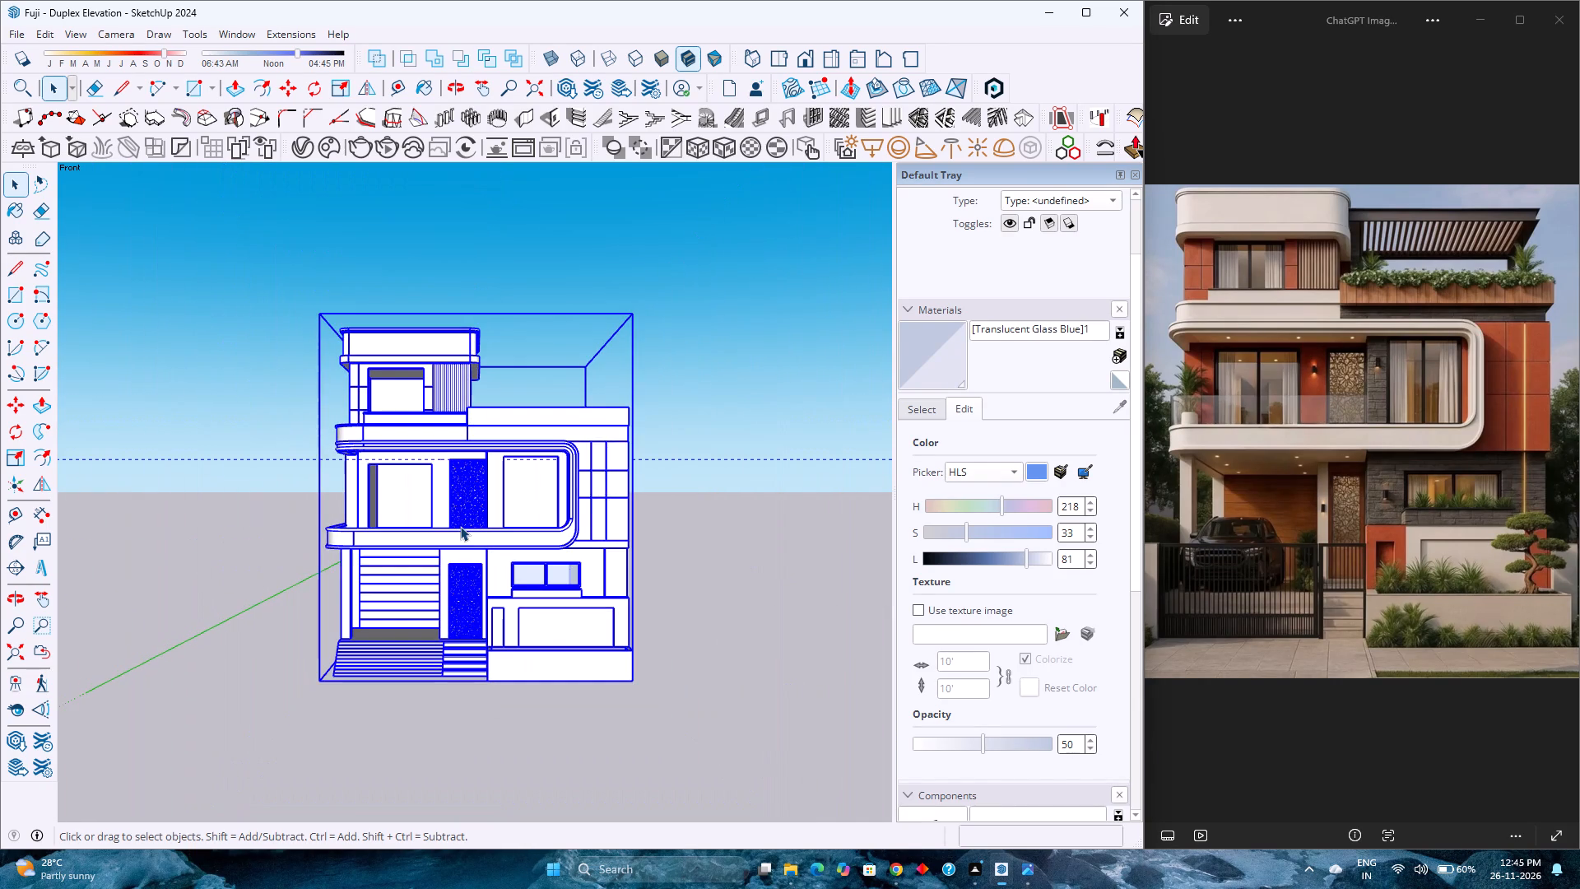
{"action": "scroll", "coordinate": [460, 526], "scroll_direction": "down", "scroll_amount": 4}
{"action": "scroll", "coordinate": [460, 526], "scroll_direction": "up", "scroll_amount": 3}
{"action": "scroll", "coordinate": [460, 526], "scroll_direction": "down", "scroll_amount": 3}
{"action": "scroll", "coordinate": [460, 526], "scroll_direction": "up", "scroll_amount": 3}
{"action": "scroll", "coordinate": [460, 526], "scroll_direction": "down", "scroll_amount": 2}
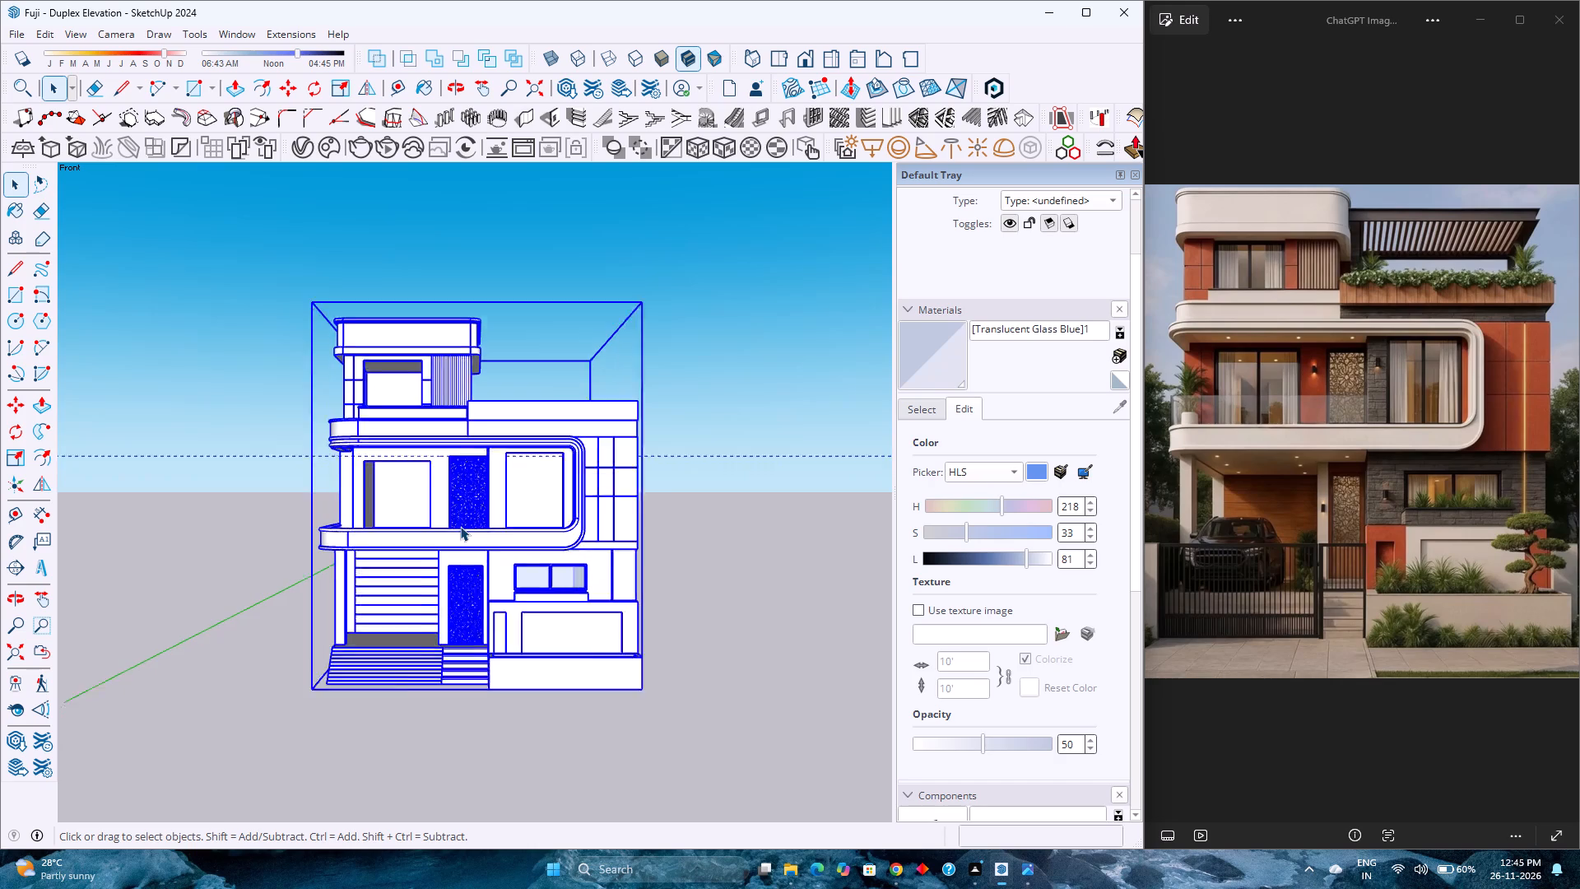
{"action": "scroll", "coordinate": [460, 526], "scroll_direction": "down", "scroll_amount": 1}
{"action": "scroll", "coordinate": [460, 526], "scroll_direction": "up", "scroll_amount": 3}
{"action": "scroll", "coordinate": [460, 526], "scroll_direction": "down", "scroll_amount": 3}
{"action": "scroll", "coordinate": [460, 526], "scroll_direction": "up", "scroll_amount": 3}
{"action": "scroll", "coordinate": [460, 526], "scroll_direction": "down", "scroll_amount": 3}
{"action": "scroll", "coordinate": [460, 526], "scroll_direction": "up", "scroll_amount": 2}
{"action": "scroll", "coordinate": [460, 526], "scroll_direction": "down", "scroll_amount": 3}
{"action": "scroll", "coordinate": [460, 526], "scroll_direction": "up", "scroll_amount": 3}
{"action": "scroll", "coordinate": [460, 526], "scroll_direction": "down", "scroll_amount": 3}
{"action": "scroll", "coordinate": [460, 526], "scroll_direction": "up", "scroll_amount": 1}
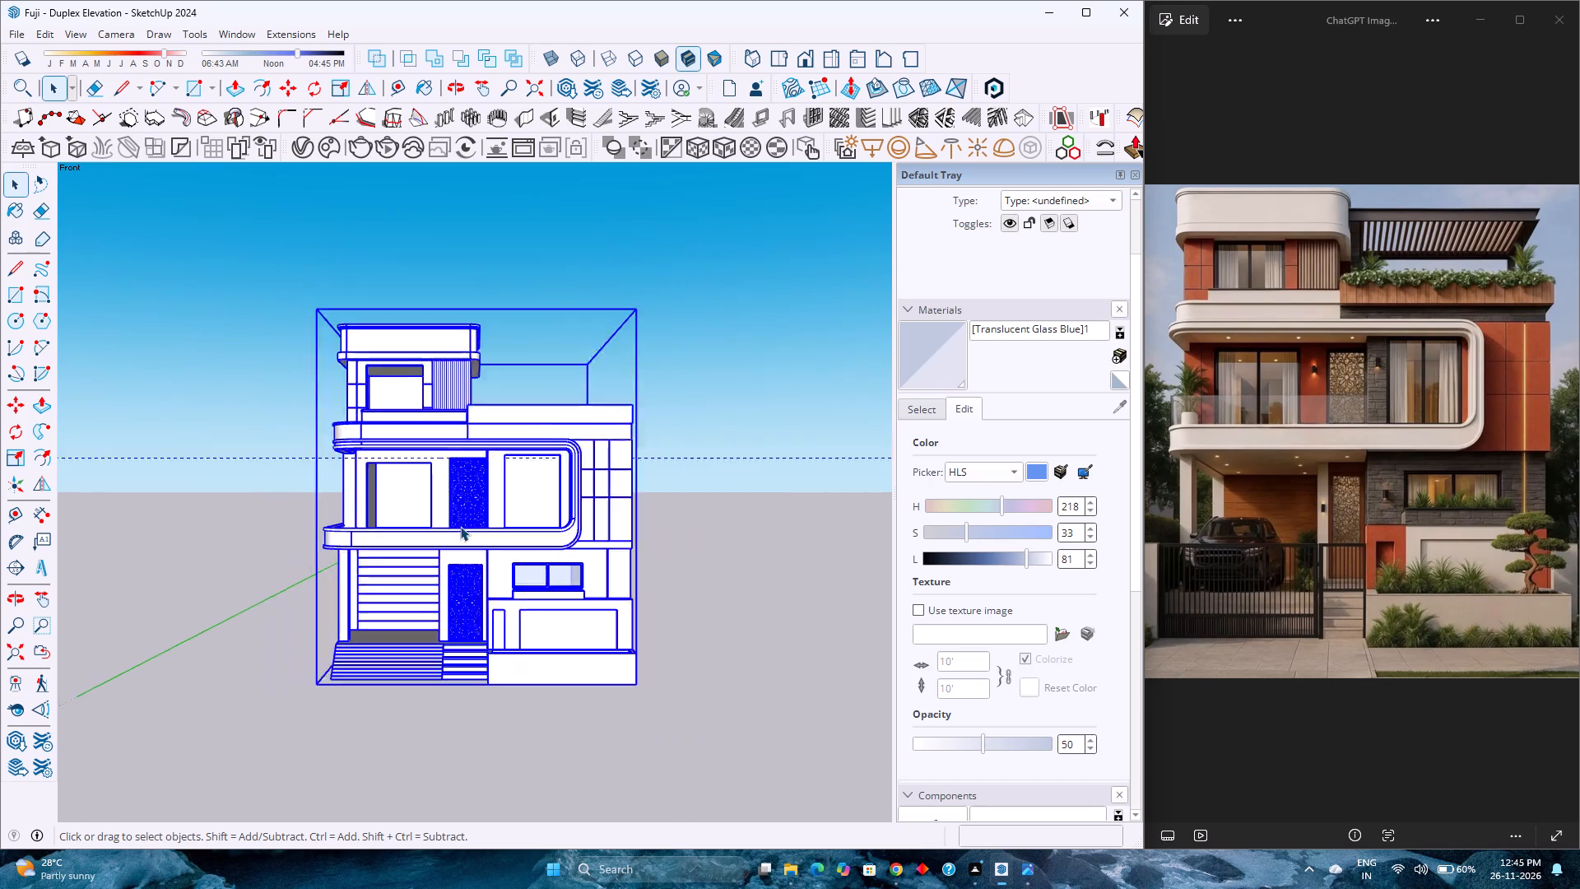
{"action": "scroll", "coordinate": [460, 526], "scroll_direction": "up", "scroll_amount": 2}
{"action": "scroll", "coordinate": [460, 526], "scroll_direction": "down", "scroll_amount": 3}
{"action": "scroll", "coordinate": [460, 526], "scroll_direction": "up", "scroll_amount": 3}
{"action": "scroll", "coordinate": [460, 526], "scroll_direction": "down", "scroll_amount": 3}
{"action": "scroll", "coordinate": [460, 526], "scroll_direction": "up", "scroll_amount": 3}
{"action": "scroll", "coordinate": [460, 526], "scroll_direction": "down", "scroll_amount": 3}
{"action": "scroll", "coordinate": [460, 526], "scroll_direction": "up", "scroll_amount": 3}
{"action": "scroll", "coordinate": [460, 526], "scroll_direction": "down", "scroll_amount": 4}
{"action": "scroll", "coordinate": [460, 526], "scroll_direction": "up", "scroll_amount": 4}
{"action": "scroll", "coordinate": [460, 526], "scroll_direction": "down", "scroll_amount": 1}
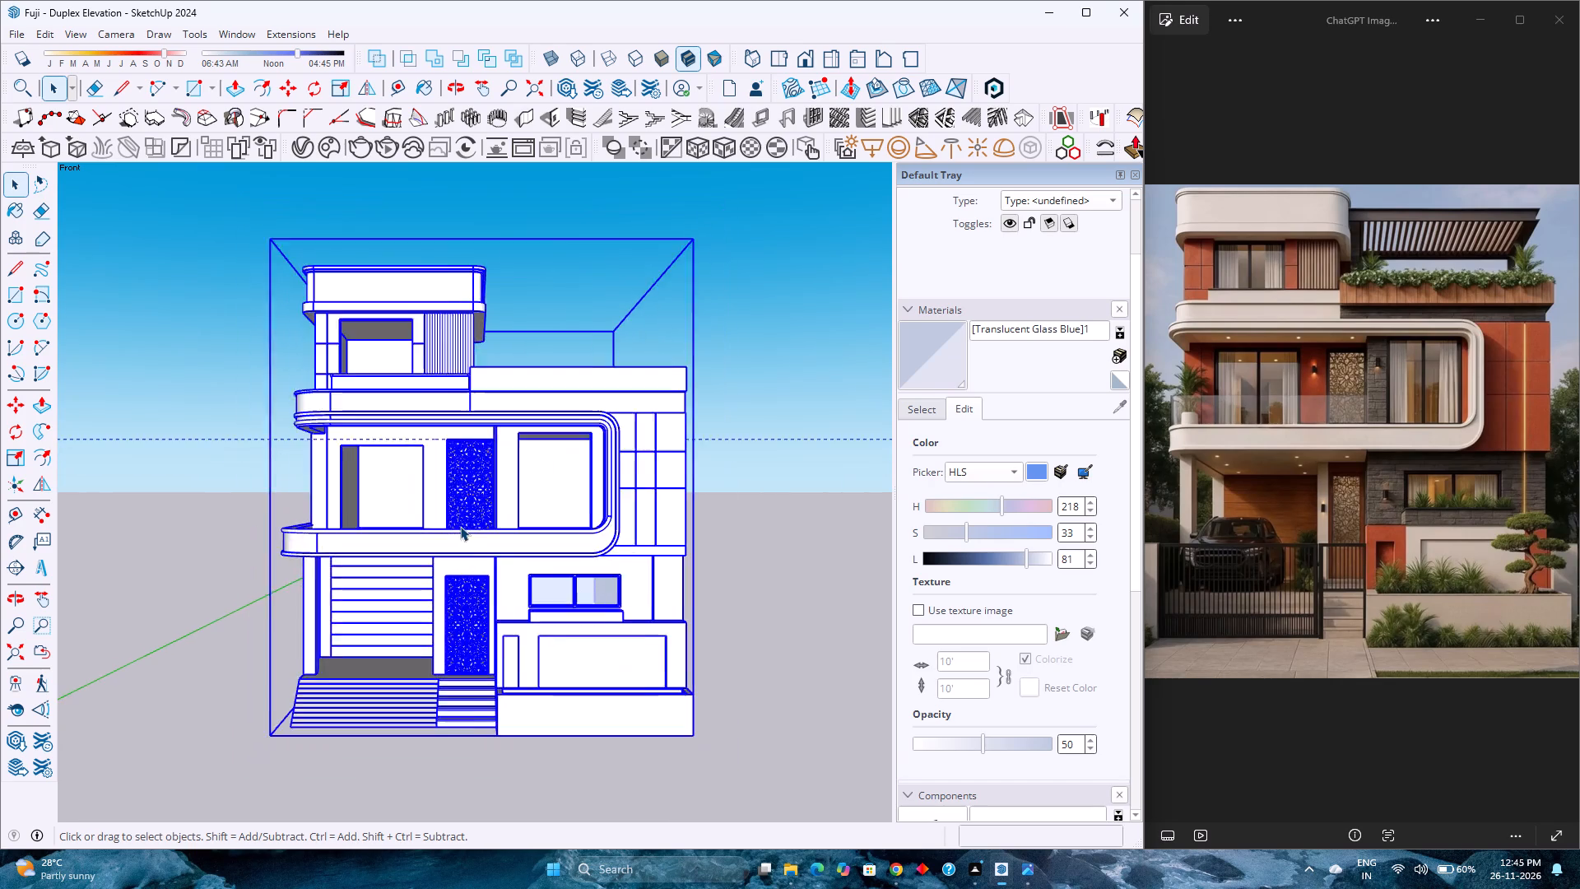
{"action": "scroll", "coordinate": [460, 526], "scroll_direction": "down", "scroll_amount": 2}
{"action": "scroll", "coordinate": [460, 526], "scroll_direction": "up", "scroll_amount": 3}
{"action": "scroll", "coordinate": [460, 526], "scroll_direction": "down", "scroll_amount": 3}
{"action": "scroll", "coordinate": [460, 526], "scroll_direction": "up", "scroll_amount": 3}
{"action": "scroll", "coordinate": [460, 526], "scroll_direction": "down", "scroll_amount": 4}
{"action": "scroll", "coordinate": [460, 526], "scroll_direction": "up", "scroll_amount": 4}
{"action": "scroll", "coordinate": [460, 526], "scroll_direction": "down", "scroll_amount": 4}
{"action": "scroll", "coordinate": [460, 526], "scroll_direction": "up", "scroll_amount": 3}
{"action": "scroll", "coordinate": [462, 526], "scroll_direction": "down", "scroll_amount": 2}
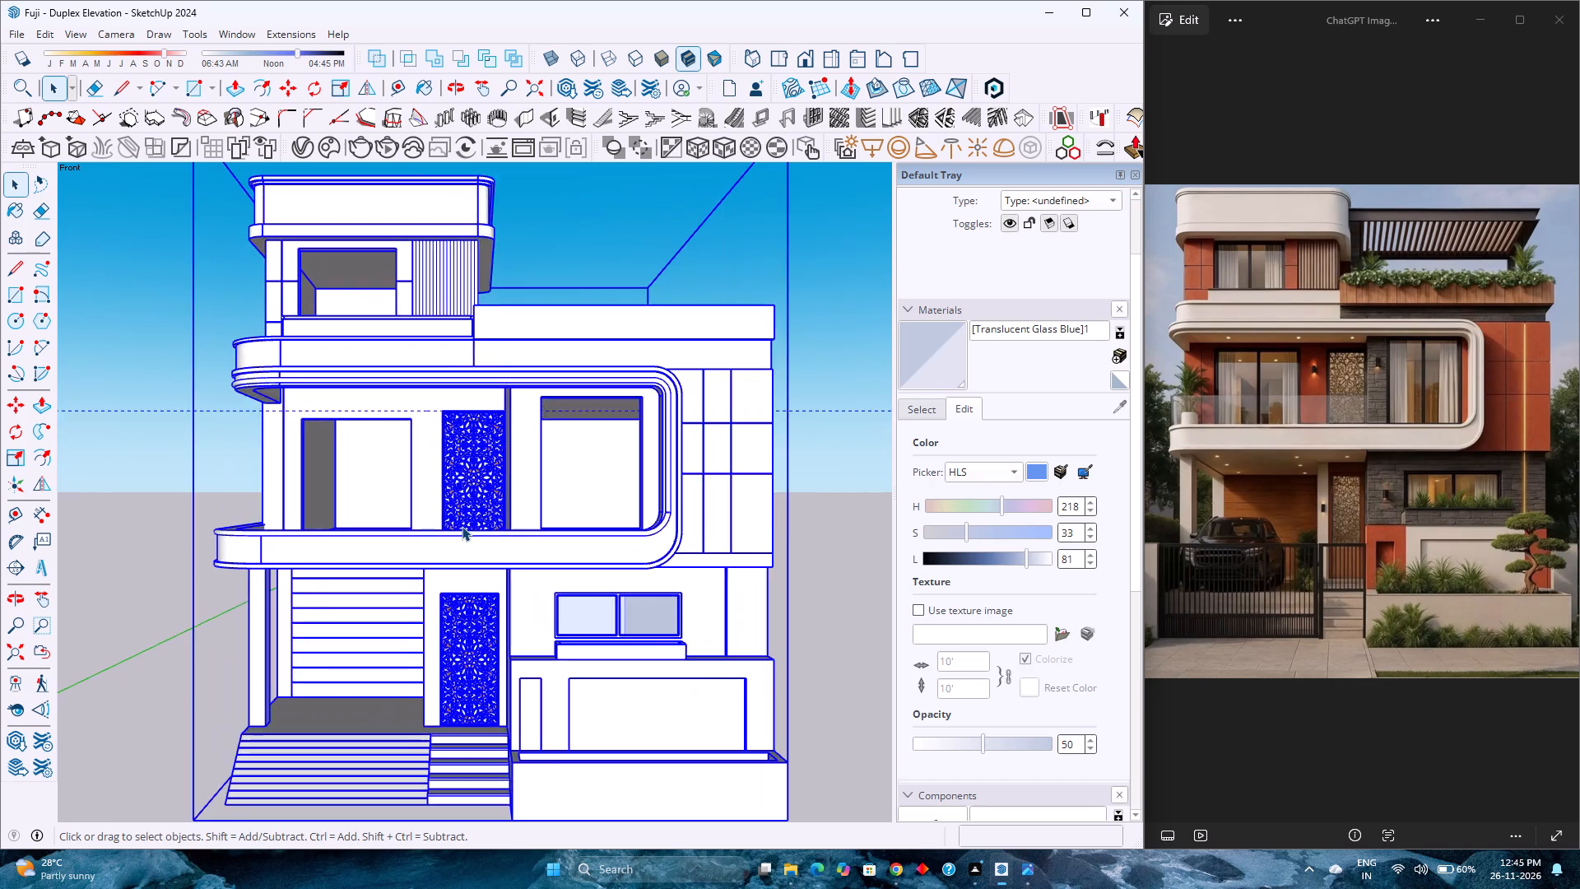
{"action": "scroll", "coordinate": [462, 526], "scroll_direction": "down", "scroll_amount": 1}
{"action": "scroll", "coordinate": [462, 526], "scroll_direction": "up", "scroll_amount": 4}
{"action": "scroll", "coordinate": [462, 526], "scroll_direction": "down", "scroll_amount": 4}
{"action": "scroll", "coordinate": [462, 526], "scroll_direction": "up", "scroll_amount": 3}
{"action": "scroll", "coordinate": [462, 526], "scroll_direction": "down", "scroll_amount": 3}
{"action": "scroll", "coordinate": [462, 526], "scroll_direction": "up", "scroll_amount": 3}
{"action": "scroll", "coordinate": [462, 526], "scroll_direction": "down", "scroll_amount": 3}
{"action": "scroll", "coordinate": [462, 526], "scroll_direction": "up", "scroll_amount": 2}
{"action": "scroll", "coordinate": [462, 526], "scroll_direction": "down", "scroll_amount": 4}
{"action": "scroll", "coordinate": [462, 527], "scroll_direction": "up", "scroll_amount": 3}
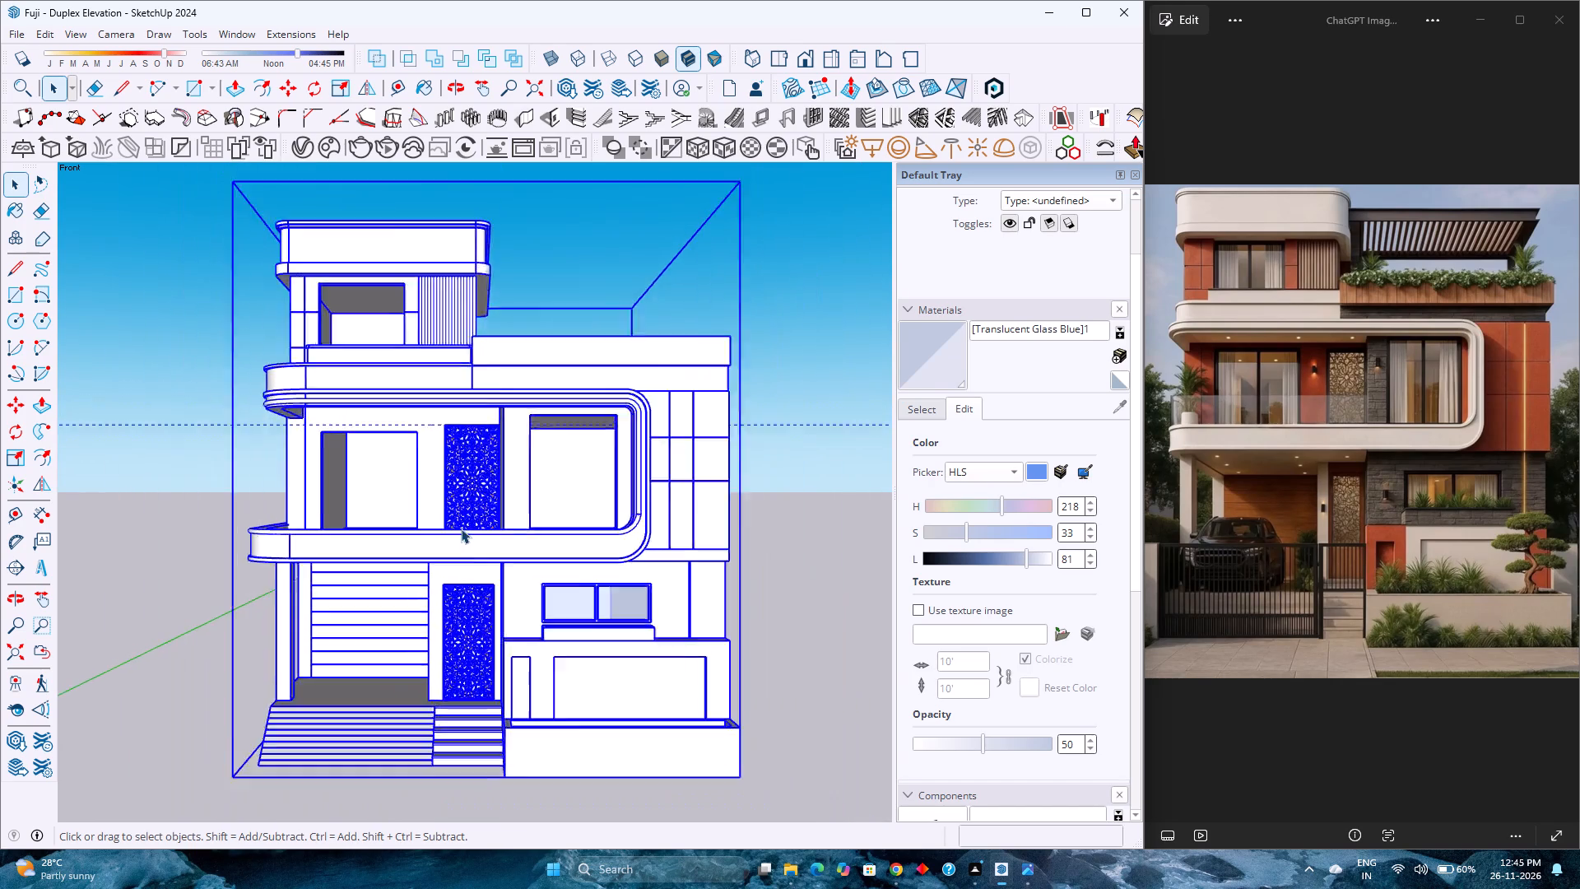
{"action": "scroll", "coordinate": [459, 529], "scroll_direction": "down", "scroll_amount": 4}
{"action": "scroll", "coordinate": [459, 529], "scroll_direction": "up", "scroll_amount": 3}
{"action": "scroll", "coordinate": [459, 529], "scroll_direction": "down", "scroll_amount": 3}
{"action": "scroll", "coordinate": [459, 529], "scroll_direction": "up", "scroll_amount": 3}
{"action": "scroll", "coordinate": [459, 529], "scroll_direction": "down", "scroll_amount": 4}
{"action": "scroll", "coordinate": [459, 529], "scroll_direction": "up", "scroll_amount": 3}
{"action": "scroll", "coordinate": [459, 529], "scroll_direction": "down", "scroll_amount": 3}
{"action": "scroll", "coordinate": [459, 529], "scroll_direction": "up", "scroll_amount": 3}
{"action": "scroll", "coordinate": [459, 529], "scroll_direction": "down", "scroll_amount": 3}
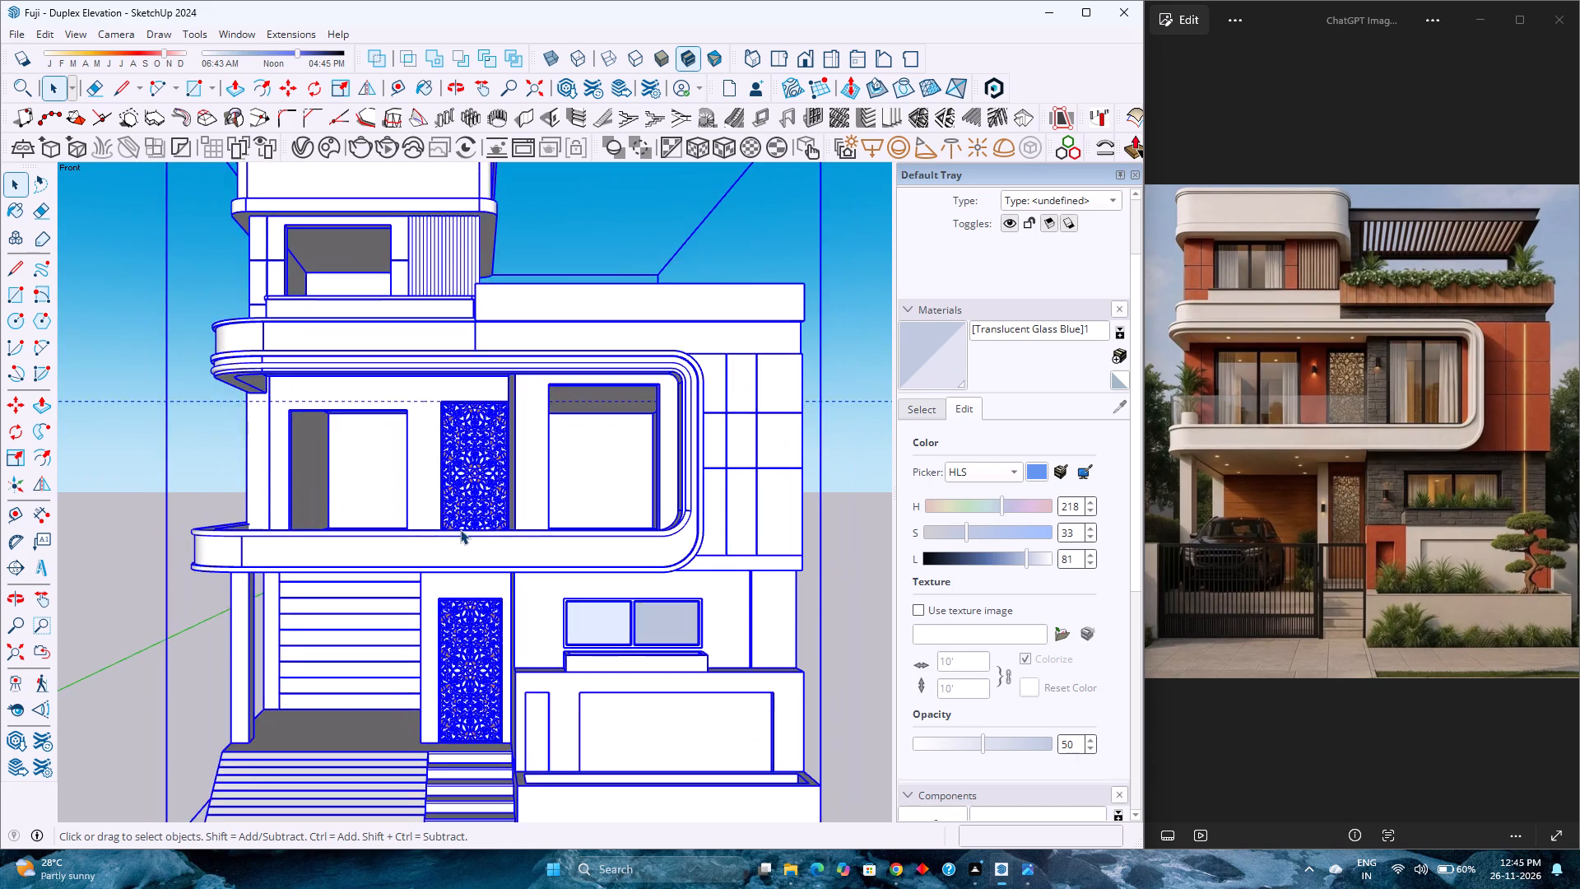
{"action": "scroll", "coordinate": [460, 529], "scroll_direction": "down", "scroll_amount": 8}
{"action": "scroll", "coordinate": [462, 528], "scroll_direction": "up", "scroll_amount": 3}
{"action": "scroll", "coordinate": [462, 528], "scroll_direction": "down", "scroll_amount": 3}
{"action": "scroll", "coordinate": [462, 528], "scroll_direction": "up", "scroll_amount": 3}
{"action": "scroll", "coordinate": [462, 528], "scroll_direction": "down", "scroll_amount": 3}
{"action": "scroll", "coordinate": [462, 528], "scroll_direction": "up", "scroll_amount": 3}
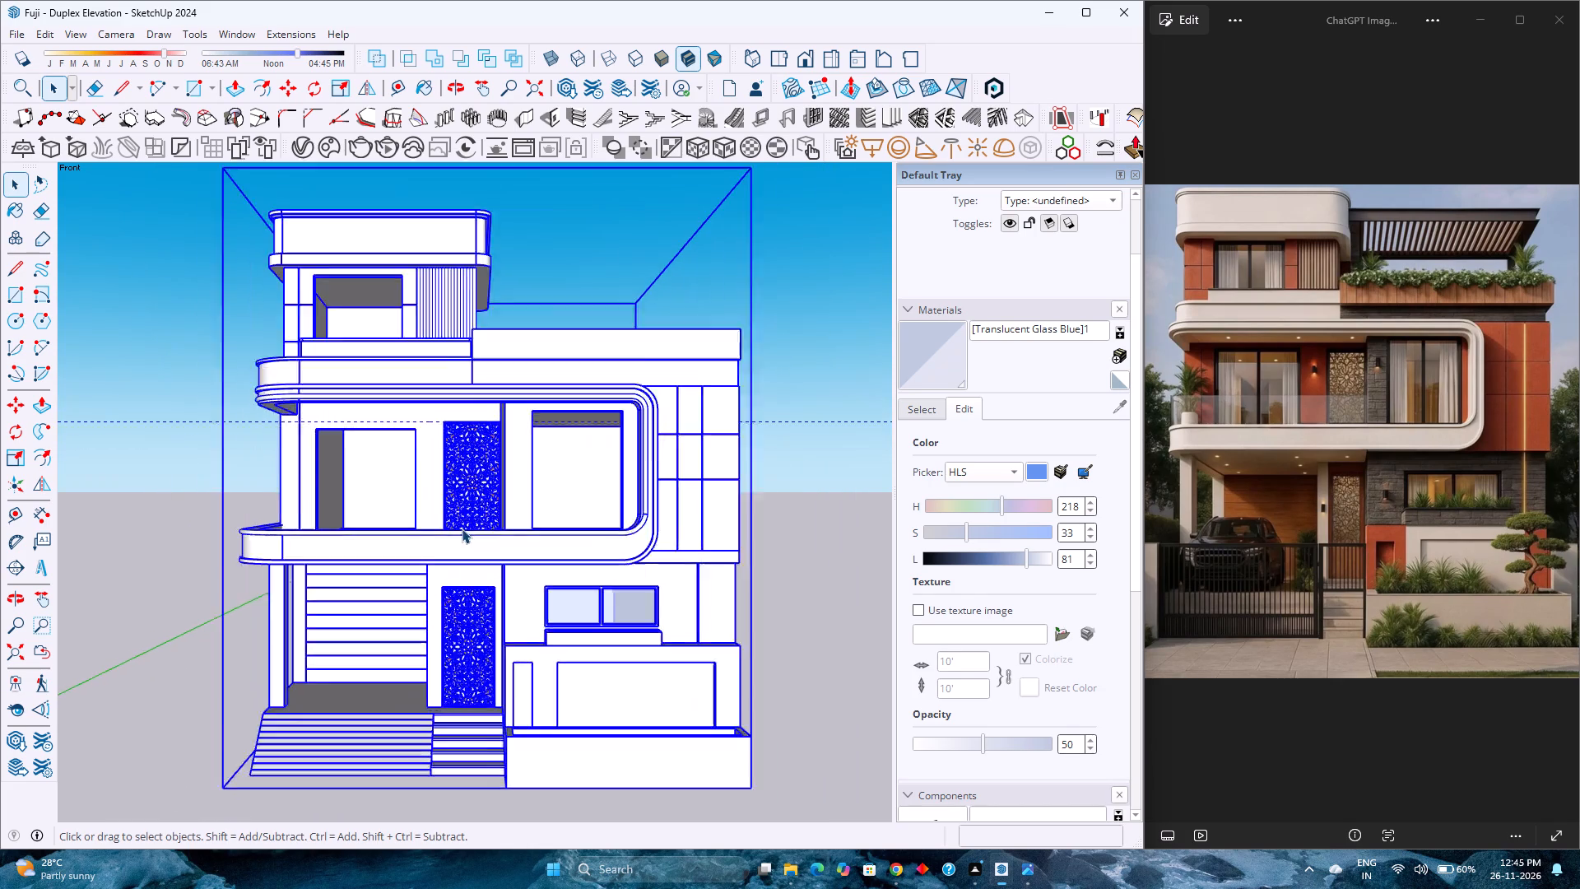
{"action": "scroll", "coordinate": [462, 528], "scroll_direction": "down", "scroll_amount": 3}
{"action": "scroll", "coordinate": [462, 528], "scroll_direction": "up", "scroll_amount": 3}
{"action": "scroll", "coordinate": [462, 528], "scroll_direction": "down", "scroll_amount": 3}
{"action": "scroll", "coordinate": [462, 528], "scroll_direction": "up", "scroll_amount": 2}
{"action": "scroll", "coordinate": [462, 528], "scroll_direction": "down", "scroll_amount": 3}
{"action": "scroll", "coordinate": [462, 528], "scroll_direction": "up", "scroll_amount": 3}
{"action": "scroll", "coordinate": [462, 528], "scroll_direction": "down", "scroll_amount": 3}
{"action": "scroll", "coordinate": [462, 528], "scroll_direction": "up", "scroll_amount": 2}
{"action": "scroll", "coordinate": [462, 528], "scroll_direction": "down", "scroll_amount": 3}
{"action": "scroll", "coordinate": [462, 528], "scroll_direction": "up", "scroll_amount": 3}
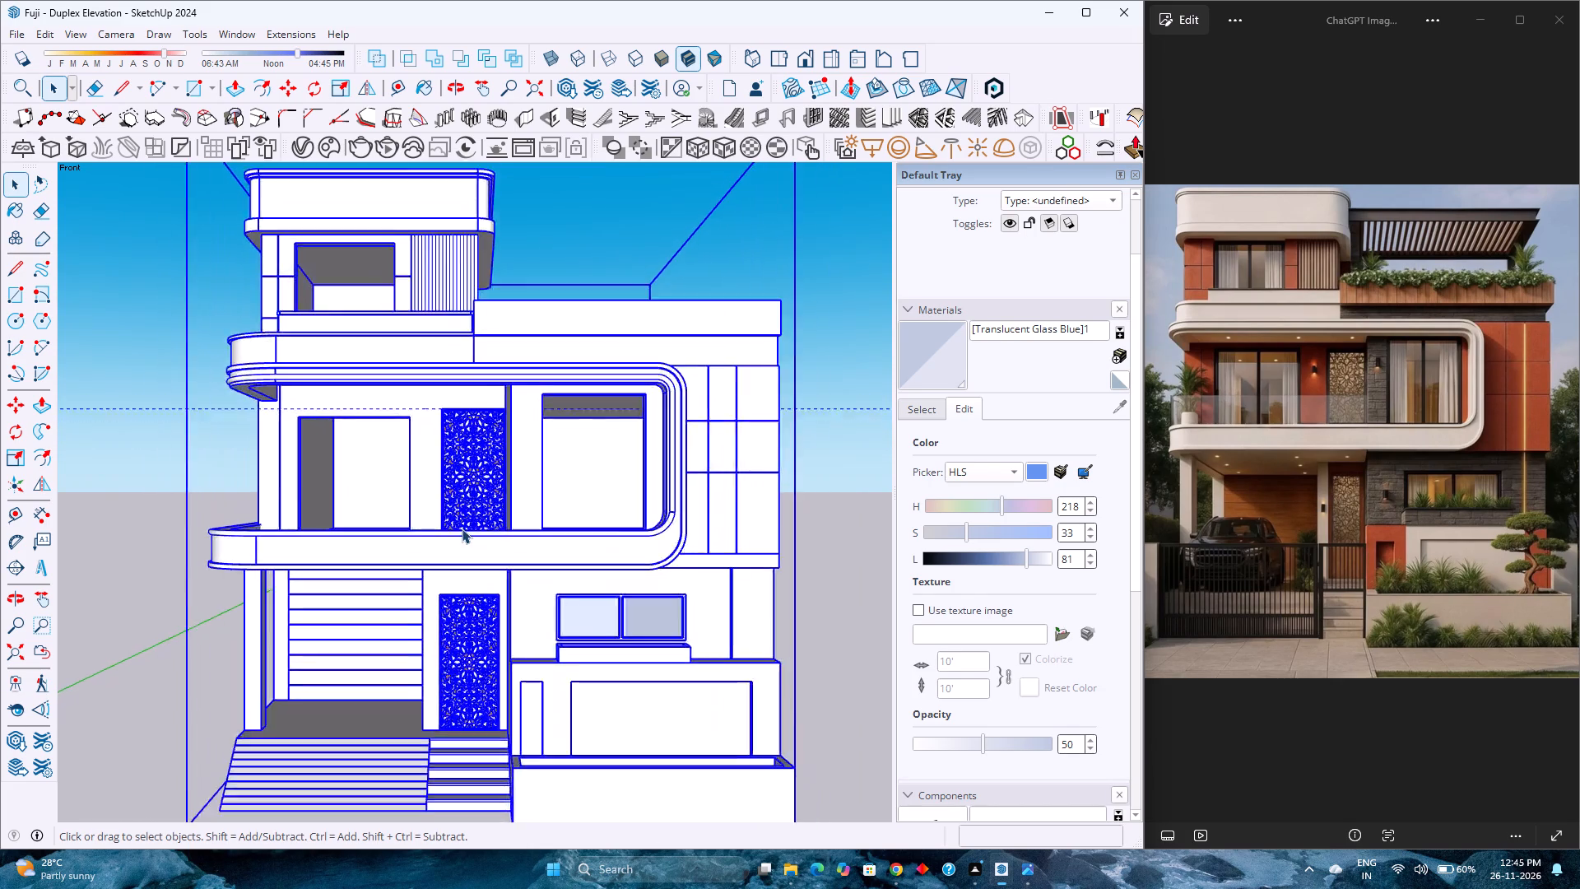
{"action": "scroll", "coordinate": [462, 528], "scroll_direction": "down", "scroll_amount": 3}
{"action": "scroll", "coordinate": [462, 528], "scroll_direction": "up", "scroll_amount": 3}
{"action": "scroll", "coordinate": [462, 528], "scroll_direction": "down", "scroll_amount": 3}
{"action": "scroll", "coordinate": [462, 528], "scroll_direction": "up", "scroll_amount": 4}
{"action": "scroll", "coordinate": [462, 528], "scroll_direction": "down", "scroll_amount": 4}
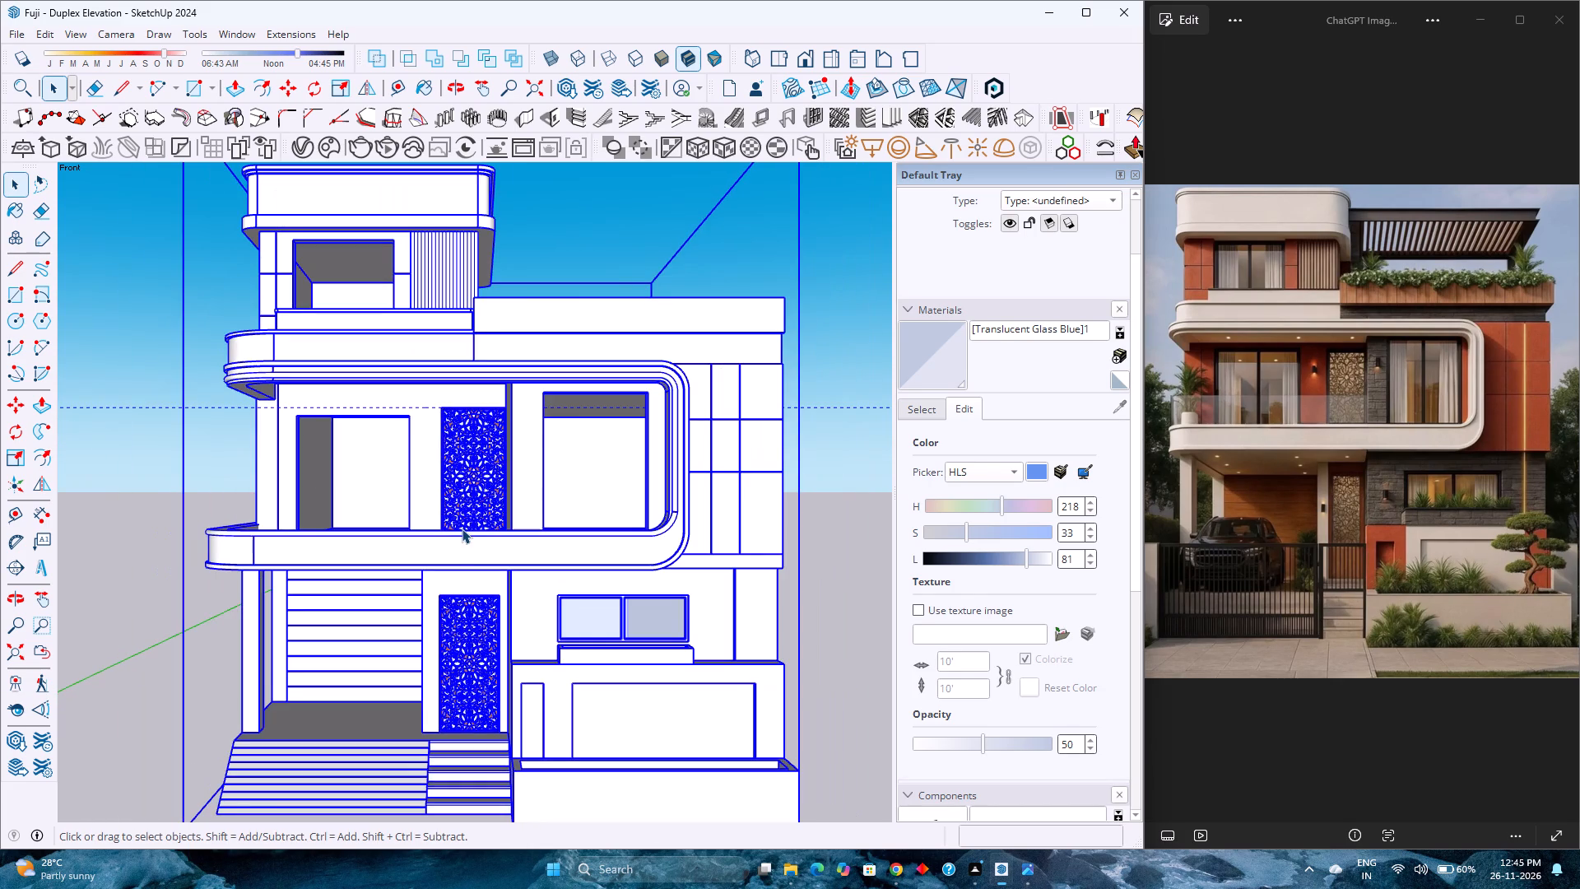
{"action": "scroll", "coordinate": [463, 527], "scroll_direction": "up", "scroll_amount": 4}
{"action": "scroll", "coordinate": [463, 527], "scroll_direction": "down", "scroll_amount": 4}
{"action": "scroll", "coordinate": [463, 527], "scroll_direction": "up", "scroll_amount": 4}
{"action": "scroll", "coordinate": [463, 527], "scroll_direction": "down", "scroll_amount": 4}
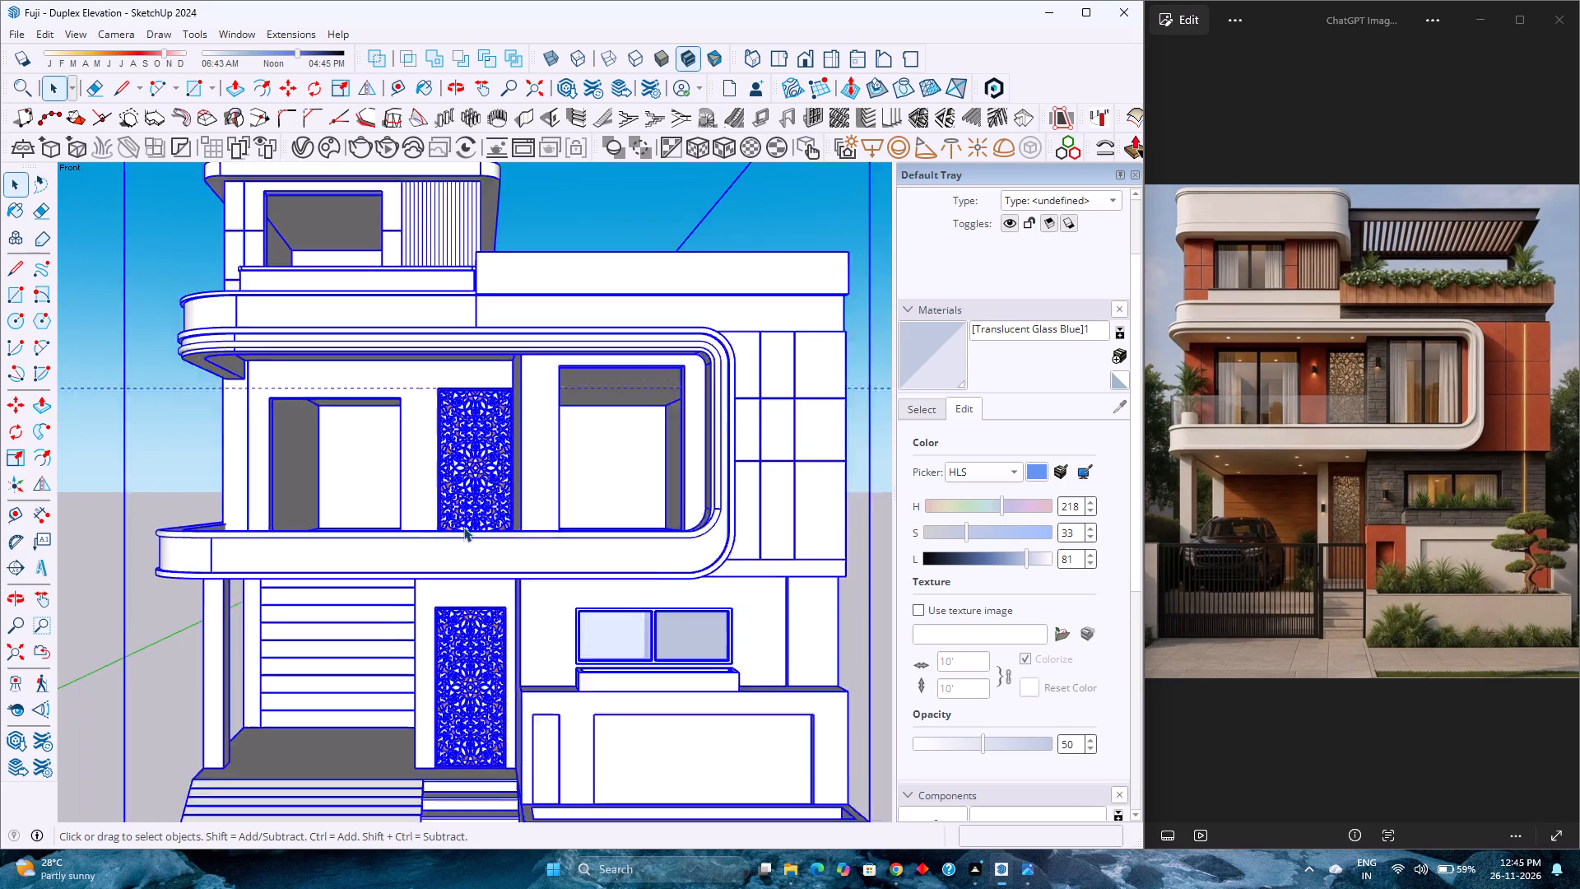
Open the first-floor wall group for editing and Push/Pull the balcony door opening's head up 6" to the guide level with the jali's top.
{"action": "middle_click_drag", "start_coordinate": [504, 534], "coordinate": [376, 541]}
{"action": "scroll", "coordinate": [393, 545], "scroll_direction": "up", "scroll_amount": 4}
{"action": "middle_click_drag", "start_coordinate": [355, 539], "coordinate": [497, 591]}
{"action": "scroll", "coordinate": [516, 496], "scroll_direction": "up", "scroll_amount": 4}
{"action": "middle_click_drag", "start_coordinate": [522, 496], "coordinate": [466, 654]}
{"action": "middle_click", "coordinate": [466, 654]}
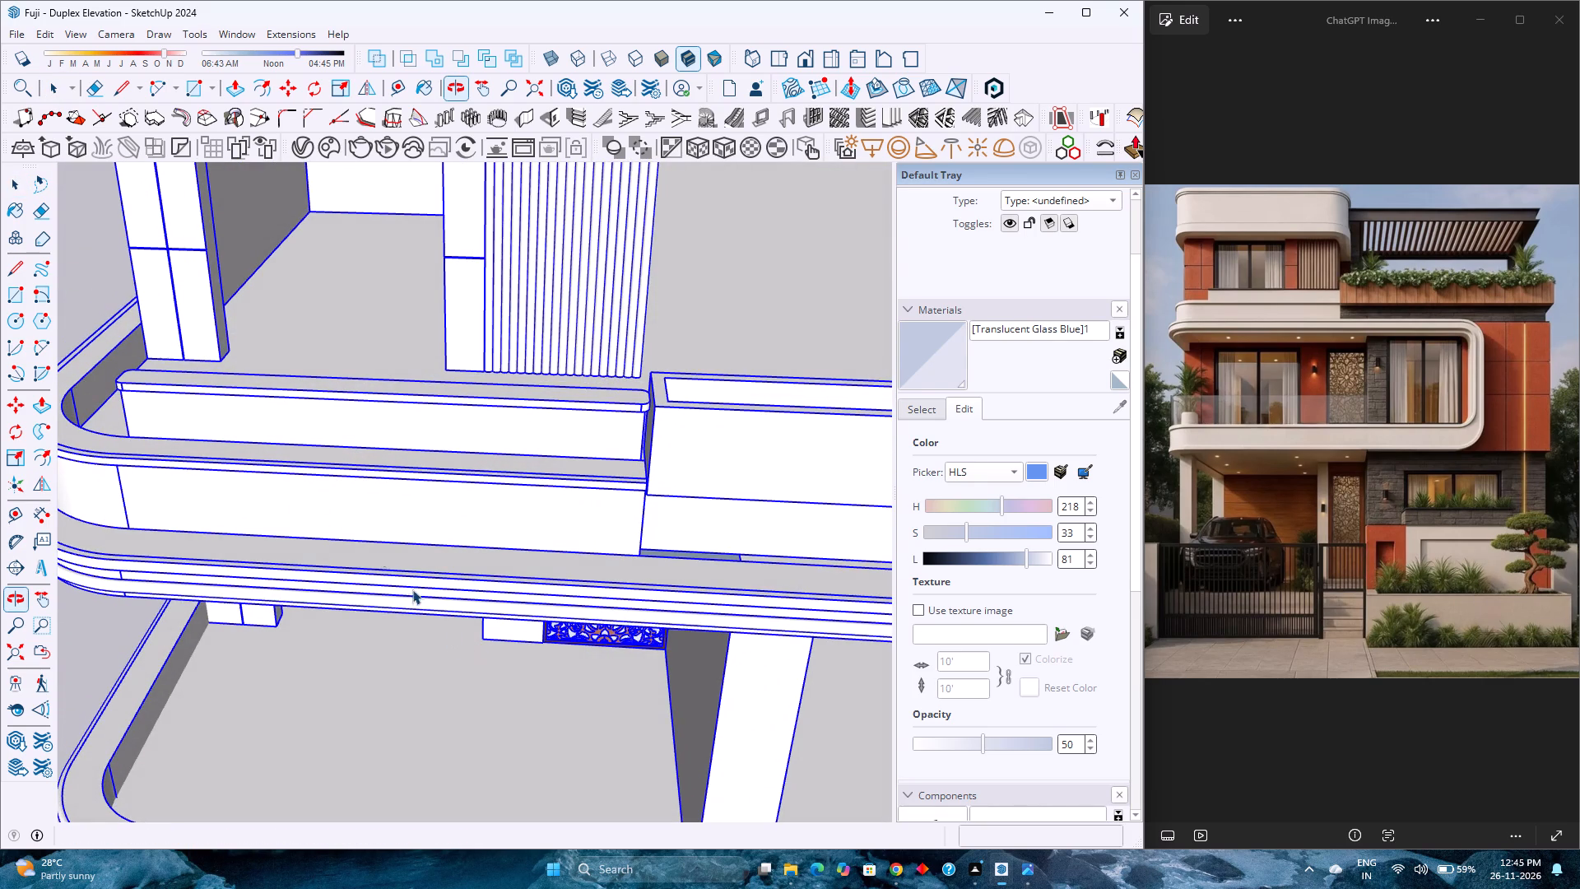
{"action": "double_click", "coordinate": [291, 471]}
{"action": "middle_click", "coordinate": [314, 542]}
{"action": "middle_click_drag", "start_coordinate": [314, 533], "coordinate": [344, 378]}
{"action": "middle_click_drag", "start_coordinate": [351, 365], "coordinate": [355, 356]}
{"action": "scroll", "coordinate": [365, 345], "scroll_direction": "down", "scroll_amount": 3}
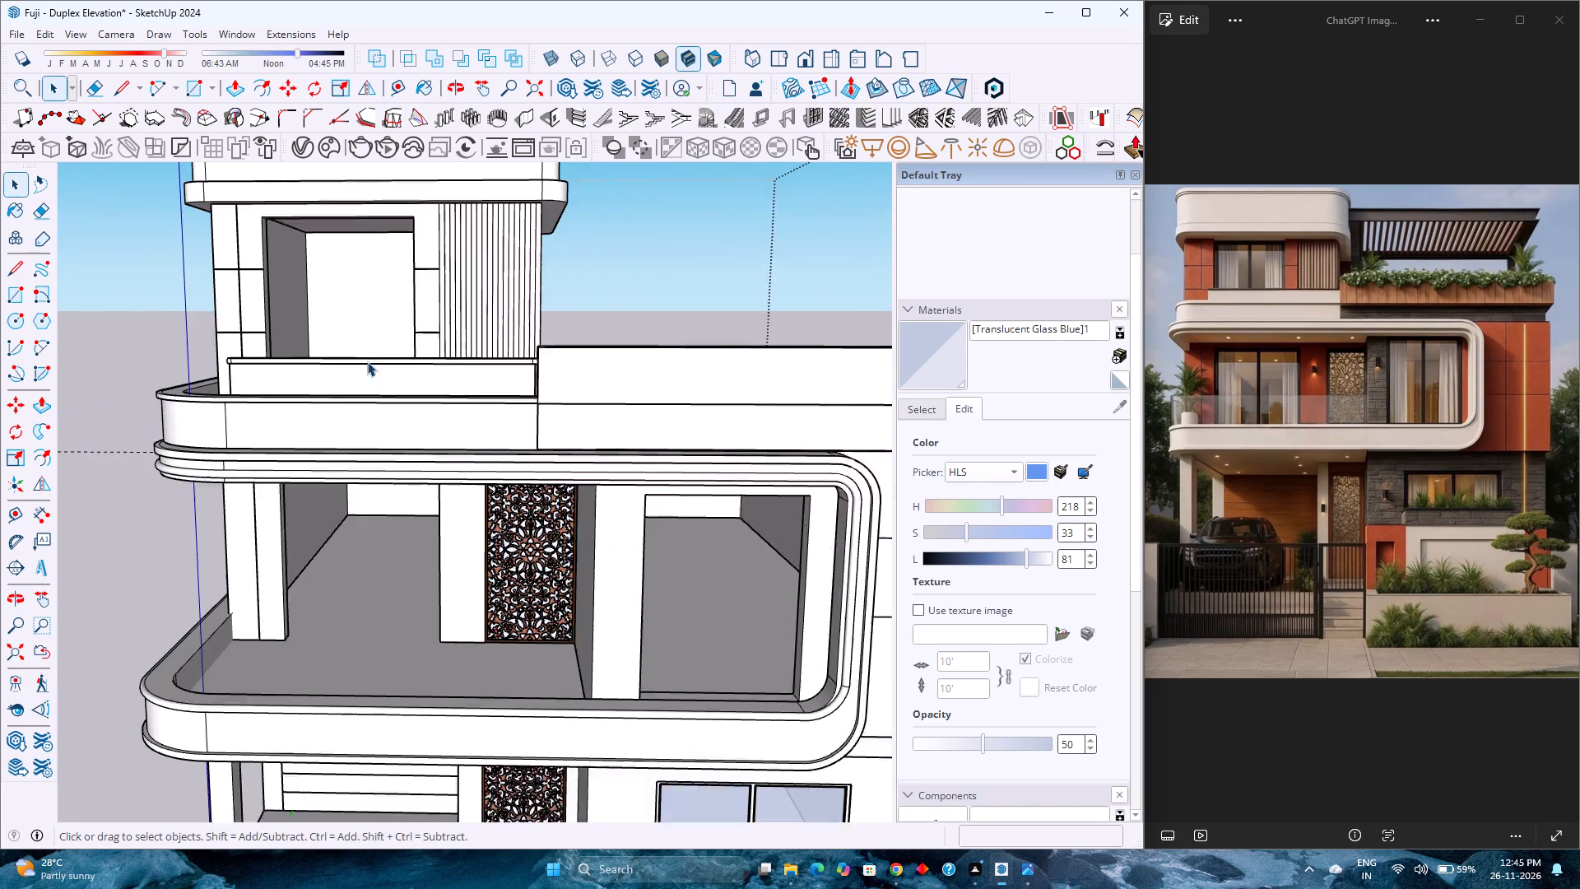
{"action": "scroll", "coordinate": [367, 361], "scroll_direction": "down", "scroll_amount": 1}
{"action": "middle_click_drag", "start_coordinate": [421, 567], "coordinate": [431, 464]}
{"action": "middle_click", "coordinate": [431, 464]}
{"action": "scroll", "coordinate": [536, 299], "scroll_direction": "up", "scroll_amount": 4}
{"action": "scroll", "coordinate": [408, 362], "scroll_direction": "up", "scroll_amount": 1}
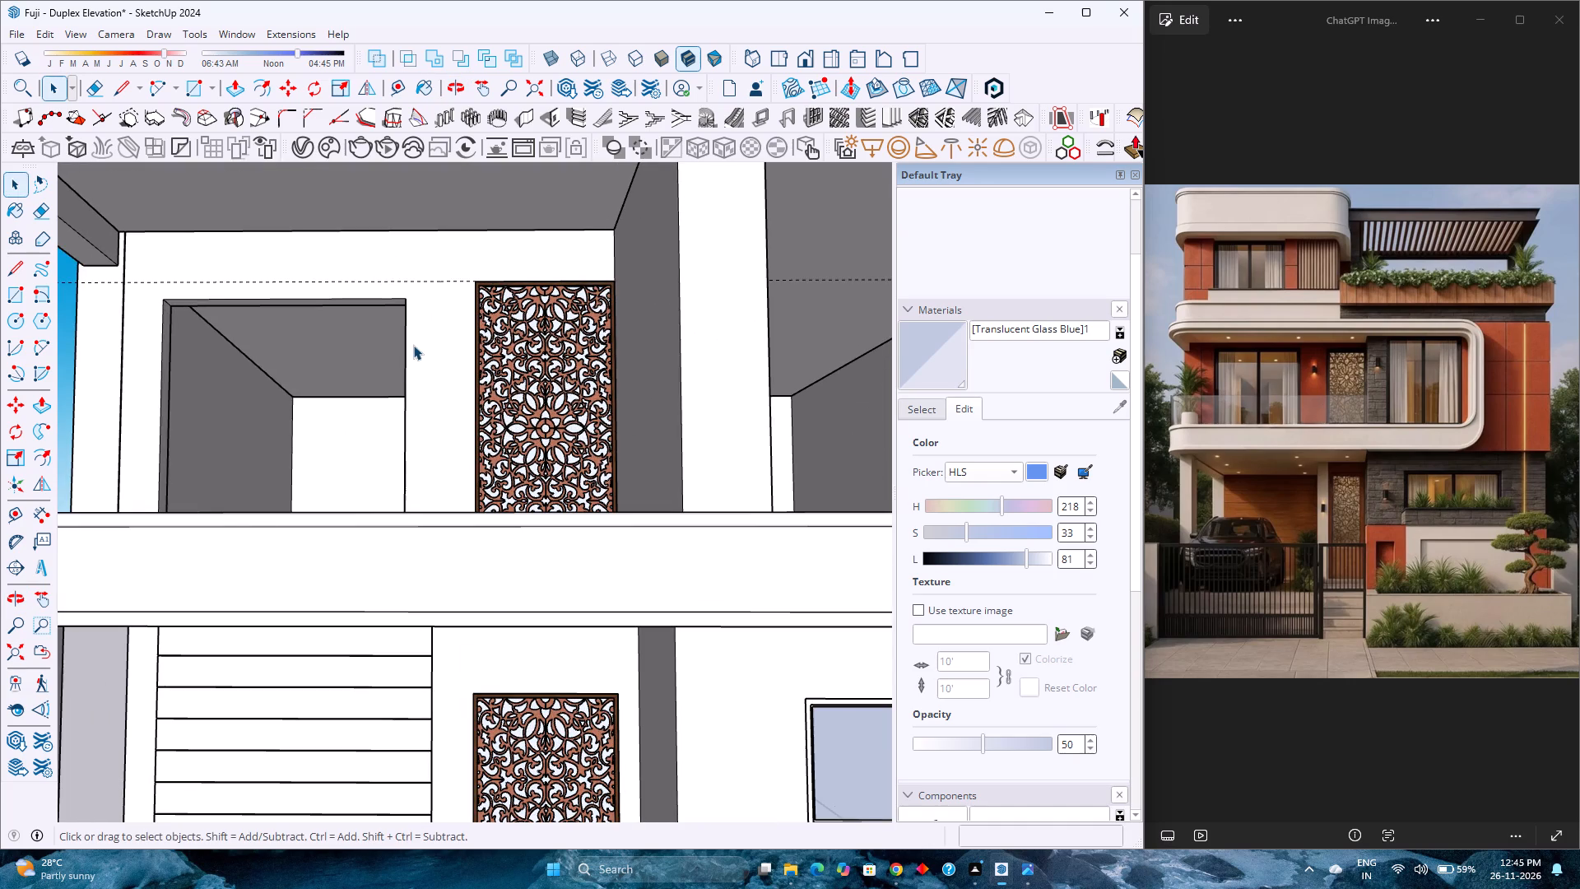
{"action": "double_click", "coordinate": [432, 327]}
{"action": "scroll", "coordinate": [430, 327], "scroll_direction": "up", "scroll_amount": 2}
{"action": "middle_click", "coordinate": [437, 325]}
{"action": "middle_click_drag", "start_coordinate": [444, 328], "coordinate": [599, 397]}
{"action": "middle_click", "coordinate": [599, 397]}
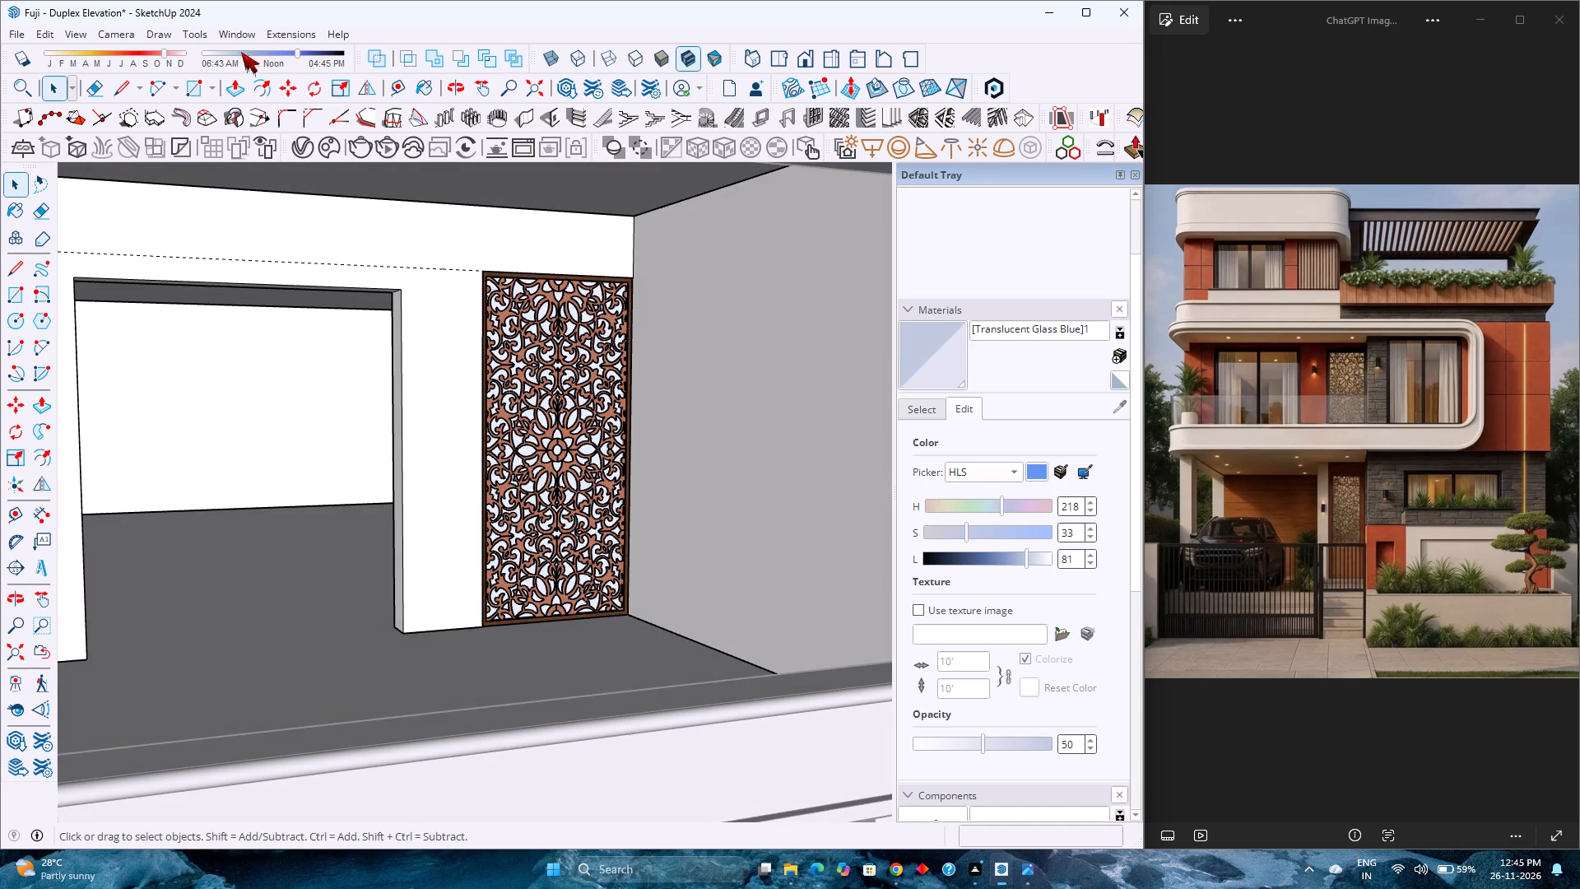
{"action": "left_click", "coordinate": [228, 88]}
{"action": "scroll", "coordinate": [352, 273], "scroll_direction": "up", "scroll_amount": 9}
{"action": "middle_click_drag", "start_coordinate": [379, 291], "coordinate": [481, 195]}
{"action": "left_click", "coordinate": [393, 301]}
{"action": "left_click", "coordinate": [431, 258]}
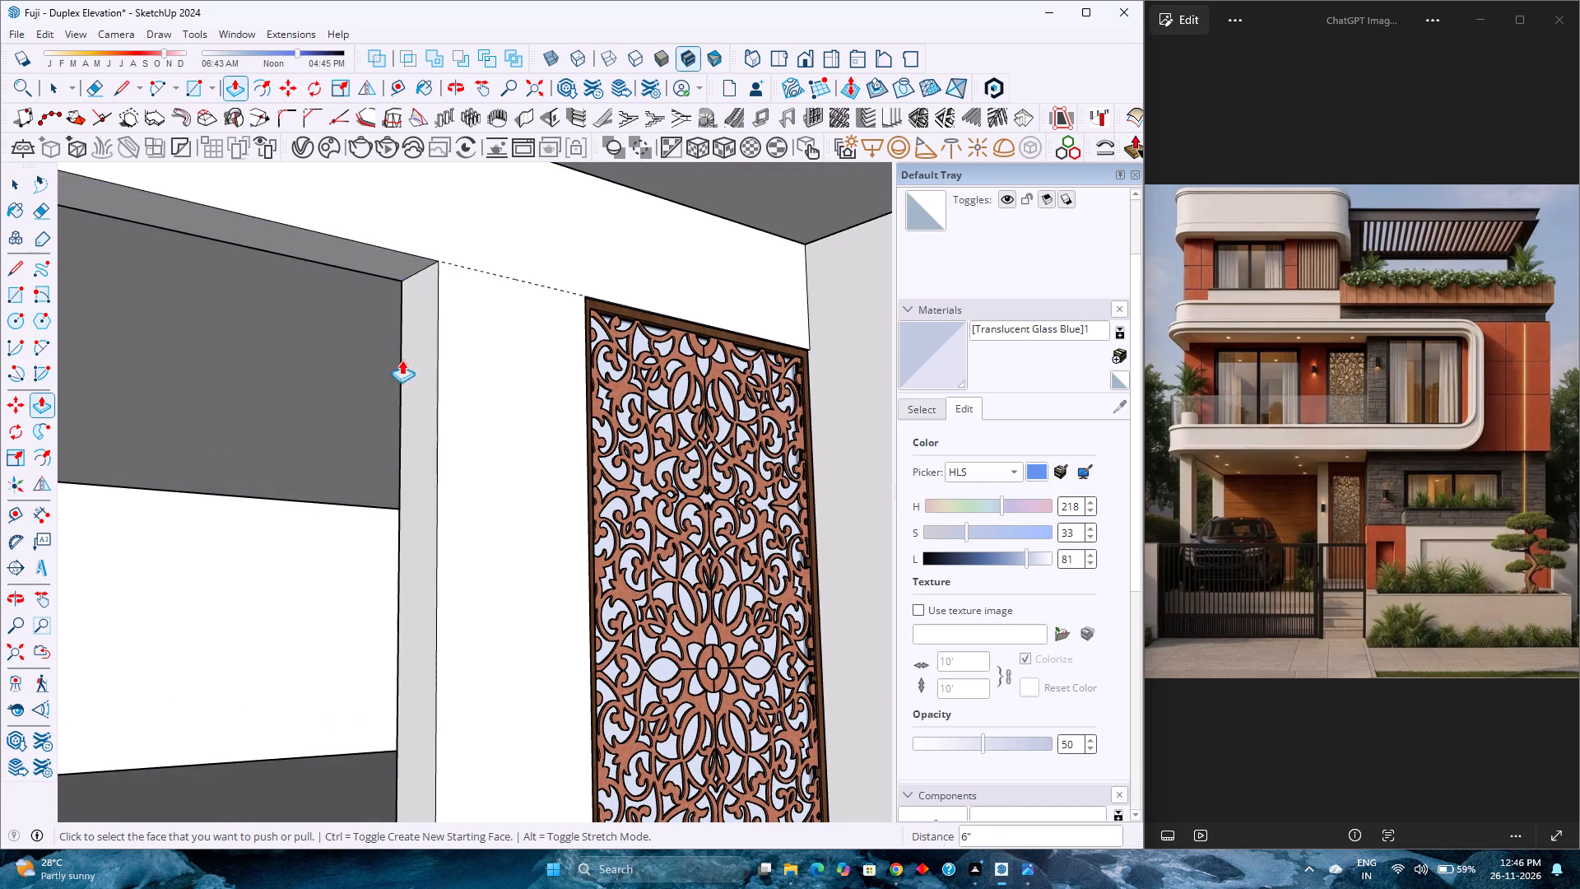
{"action": "scroll", "coordinate": [416, 357], "scroll_direction": "down", "scroll_amount": 4}
{"action": "key", "text": "space"}
Open 3D Warehouse and search its models for "Sliding Door" in place of the previous jali search.
{"action": "scroll", "coordinate": [416, 353], "scroll_direction": "down", "scroll_amount": 2}
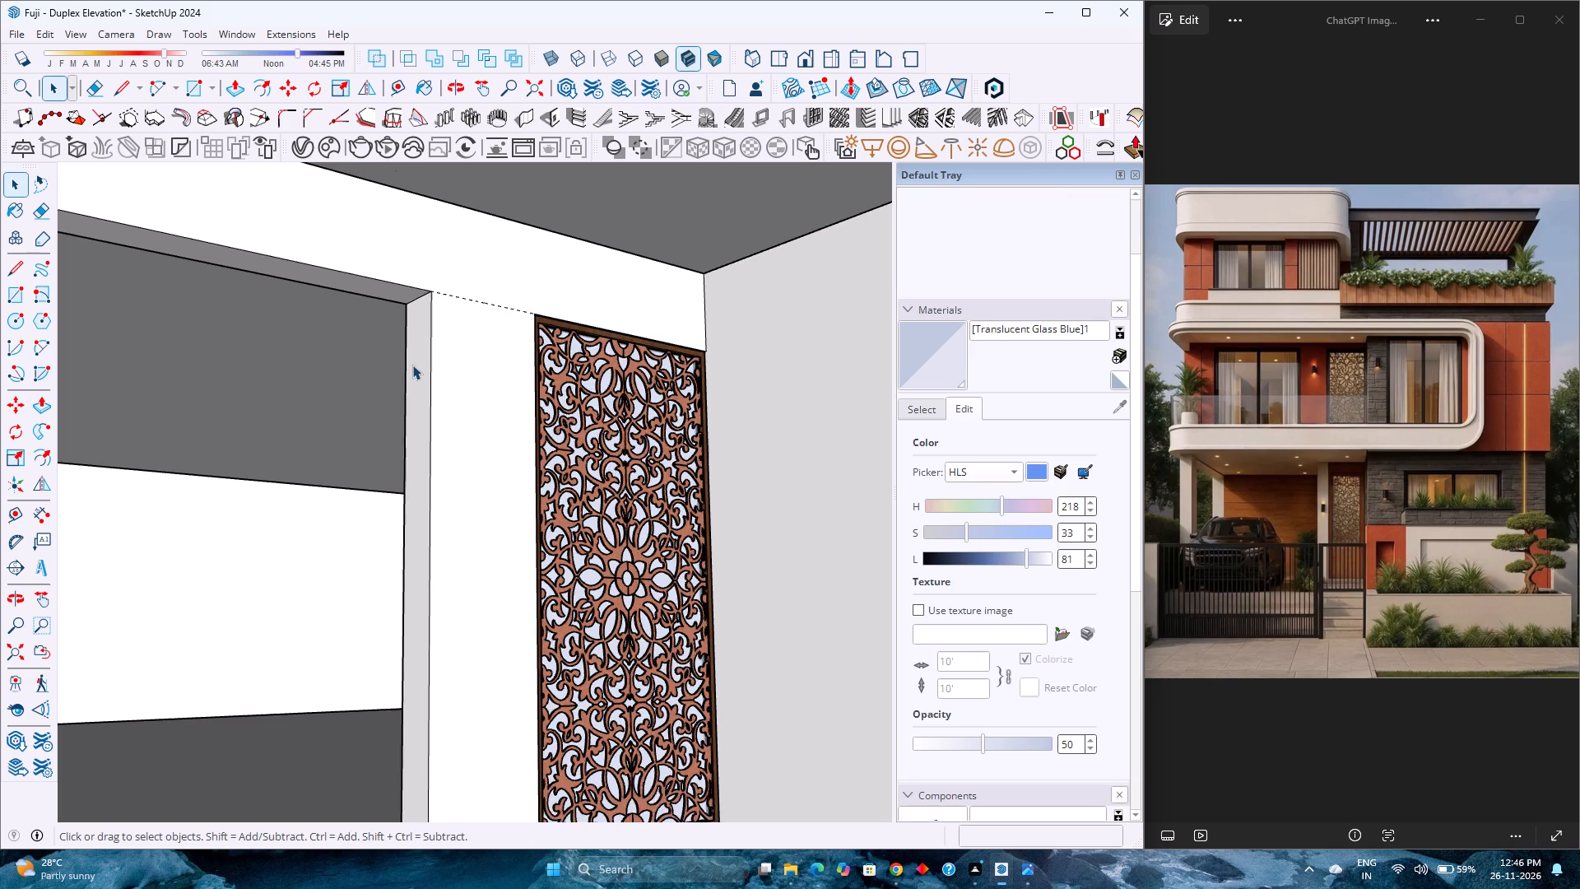
{"action": "scroll", "coordinate": [412, 365], "scroll_direction": "down", "scroll_amount": 6}
{"action": "scroll", "coordinate": [403, 378], "scroll_direction": "up", "scroll_amount": 3}
{"action": "scroll", "coordinate": [403, 378], "scroll_direction": "down", "scroll_amount": 4}
{"action": "scroll", "coordinate": [527, 370], "scroll_direction": "down", "scroll_amount": 1}
{"action": "middle_click_drag", "start_coordinate": [527, 370], "coordinate": [393, 411]}
{"action": "middle_click", "coordinate": [374, 412]}
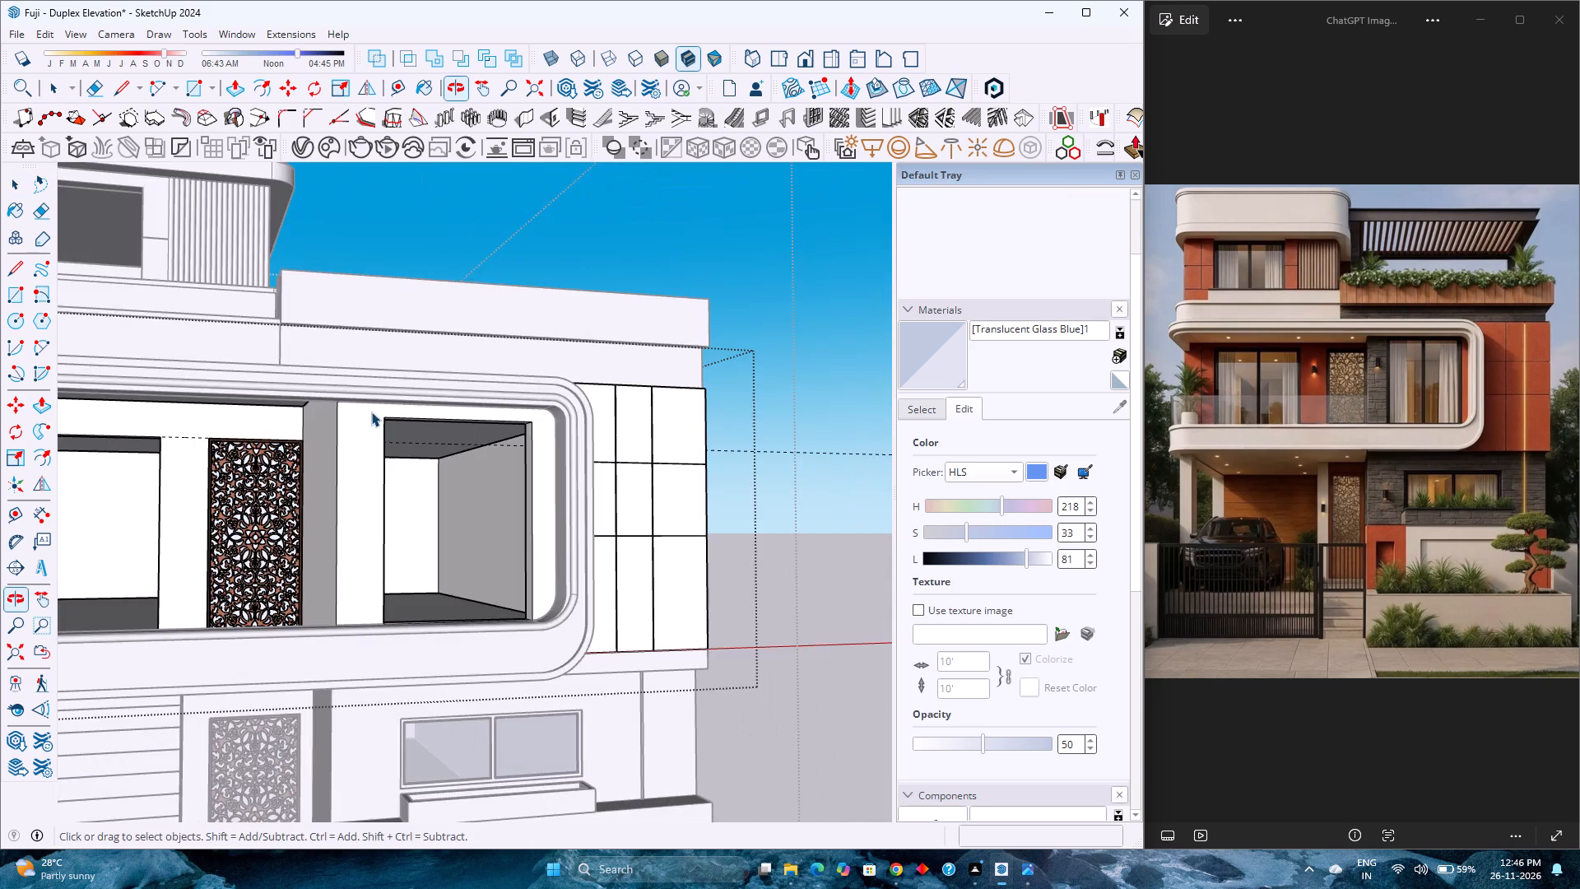
{"action": "scroll", "coordinate": [373, 405], "scroll_direction": "down", "scroll_amount": 4}
{"action": "left_click", "coordinate": [239, 22]}
{"action": "left_click", "coordinate": [239, 33]}
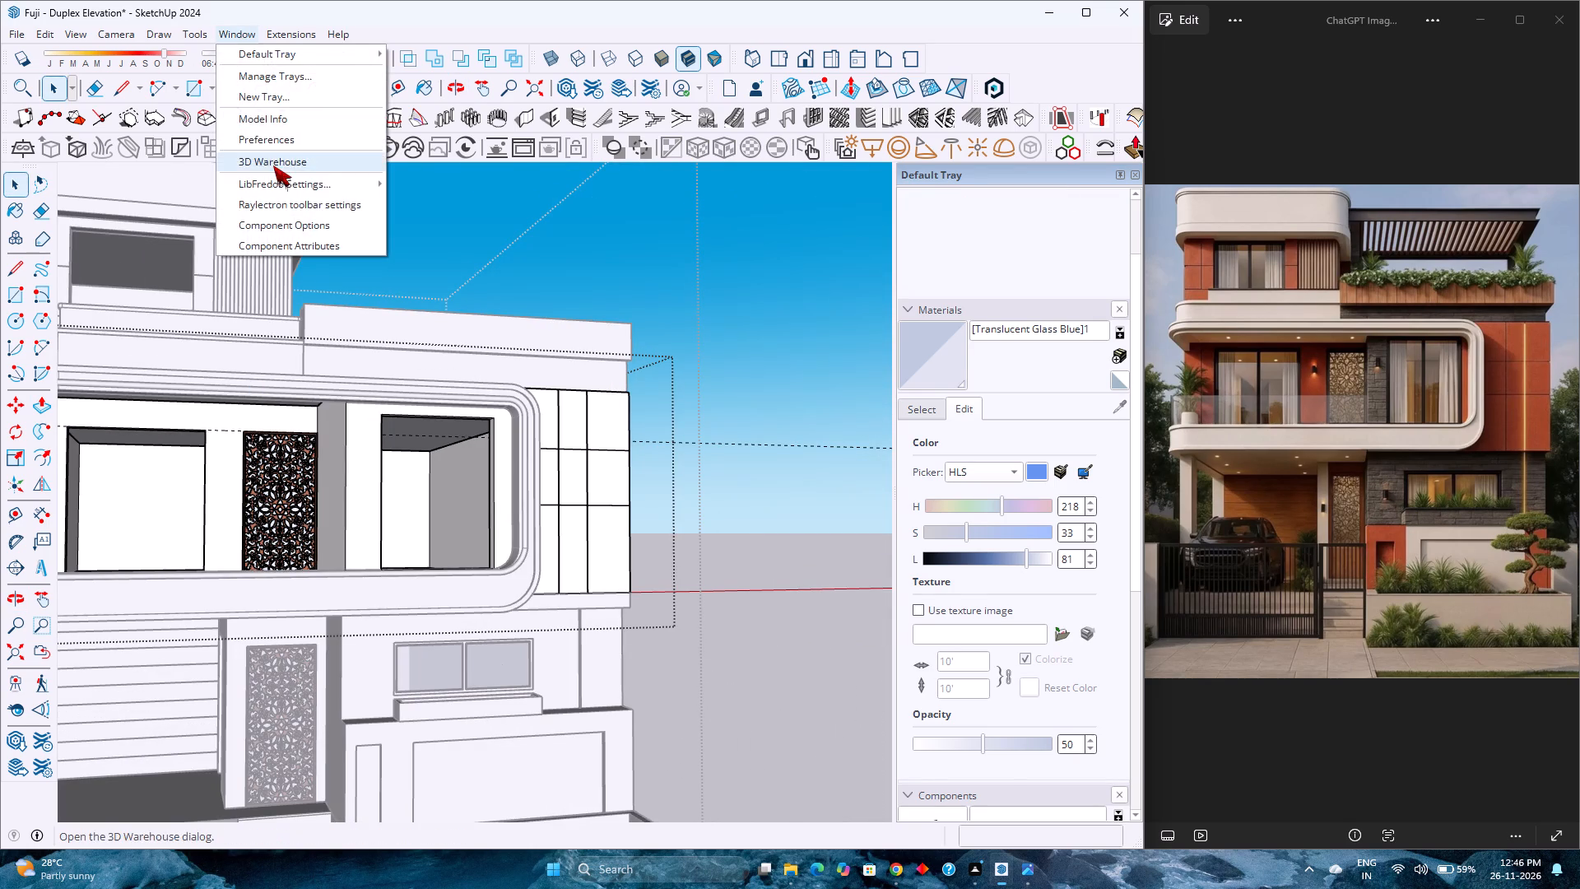
{"action": "left_click", "coordinate": [273, 165]}
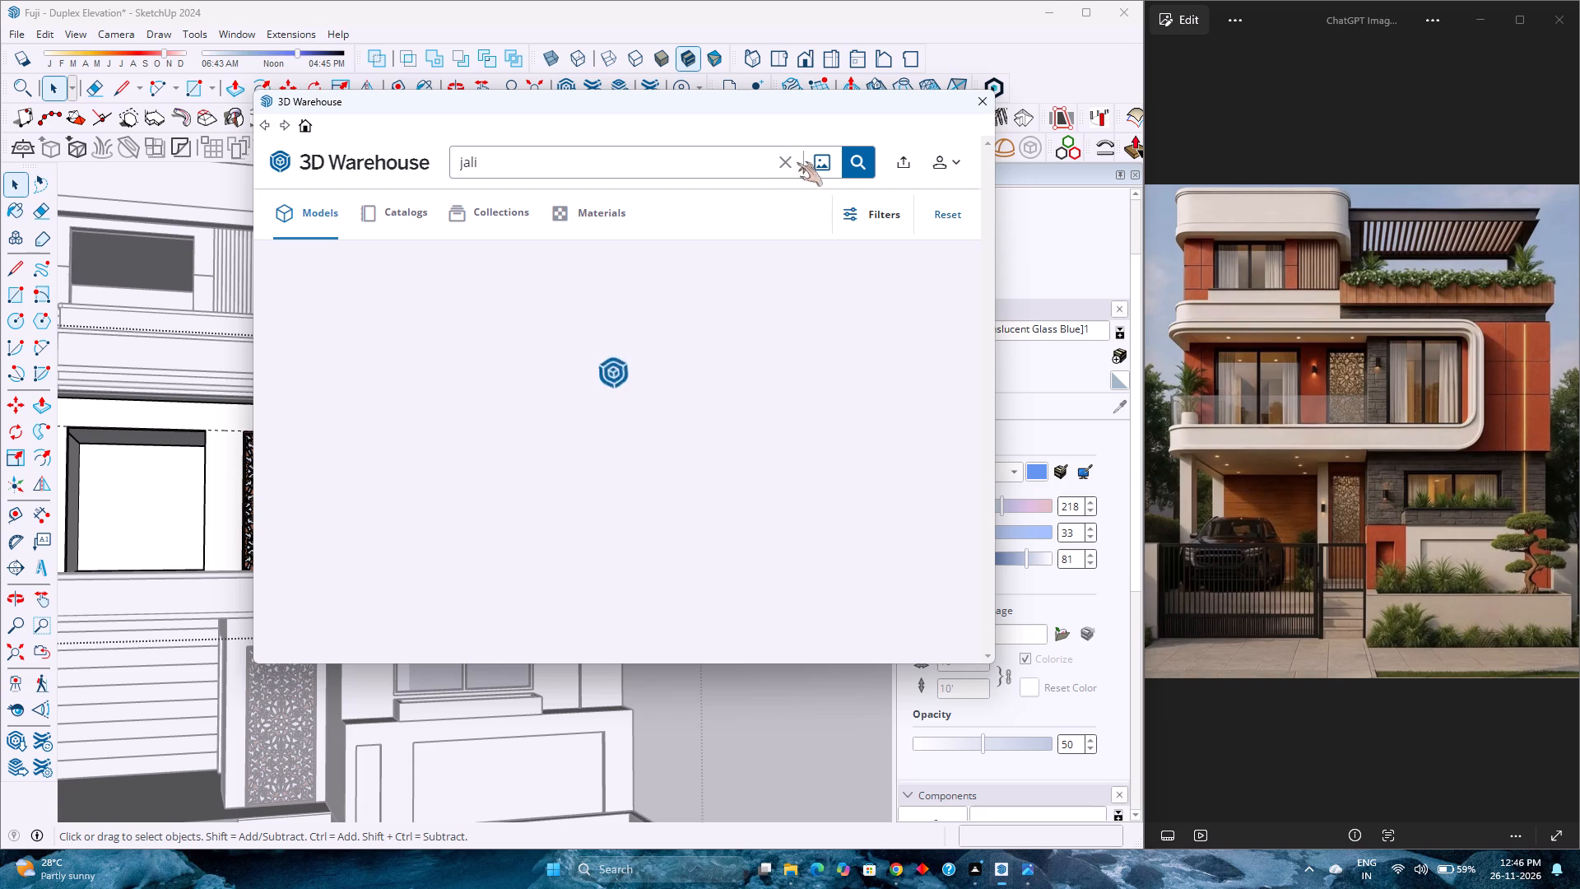
{"action": "left_click", "coordinate": [785, 158]}
{"action": "left_click", "coordinate": [790, 162]}
{"action": "left_click", "coordinate": [740, 161]}
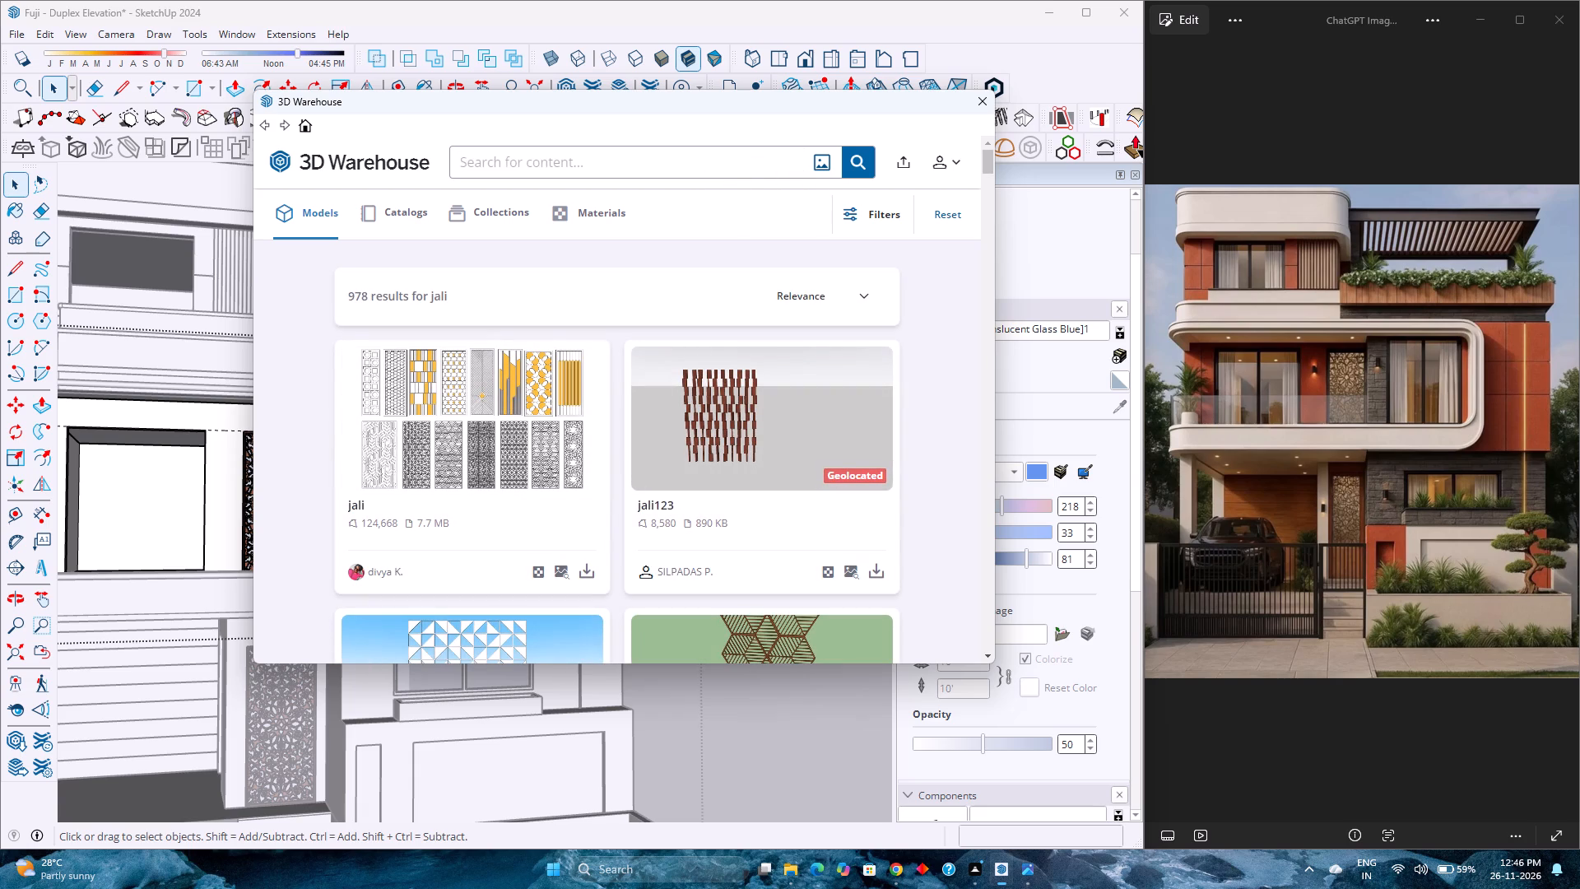
{"action": "type", "text": "Sliding Doo"}
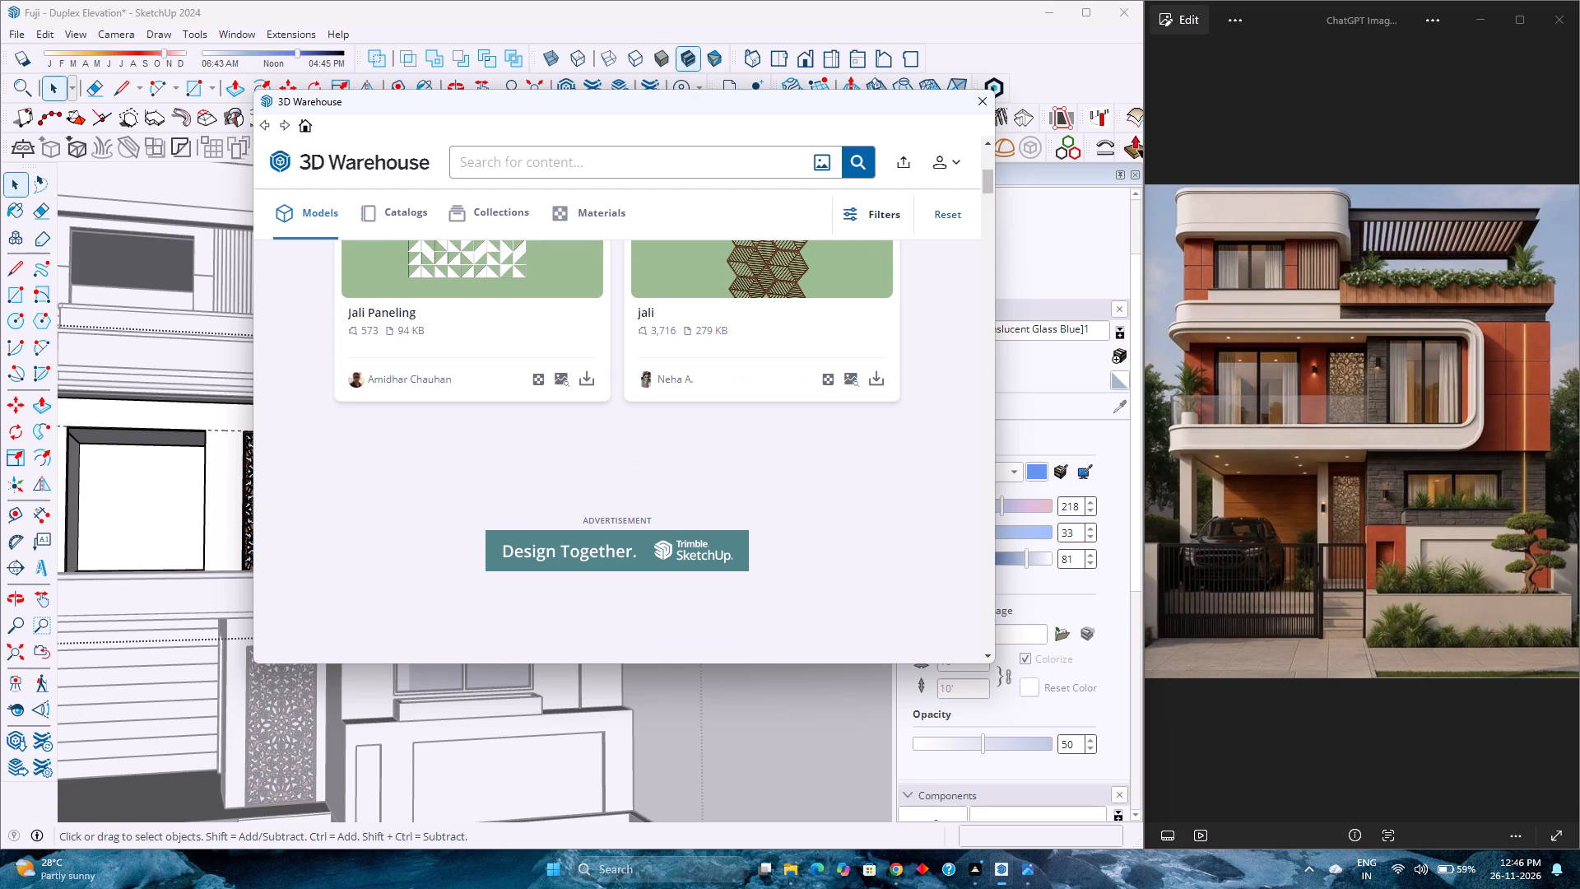
{"action": "left_click", "coordinate": [731, 165]}
{"action": "type", "text": "Sliding Door"}
{"action": "key", "text": "Return"}
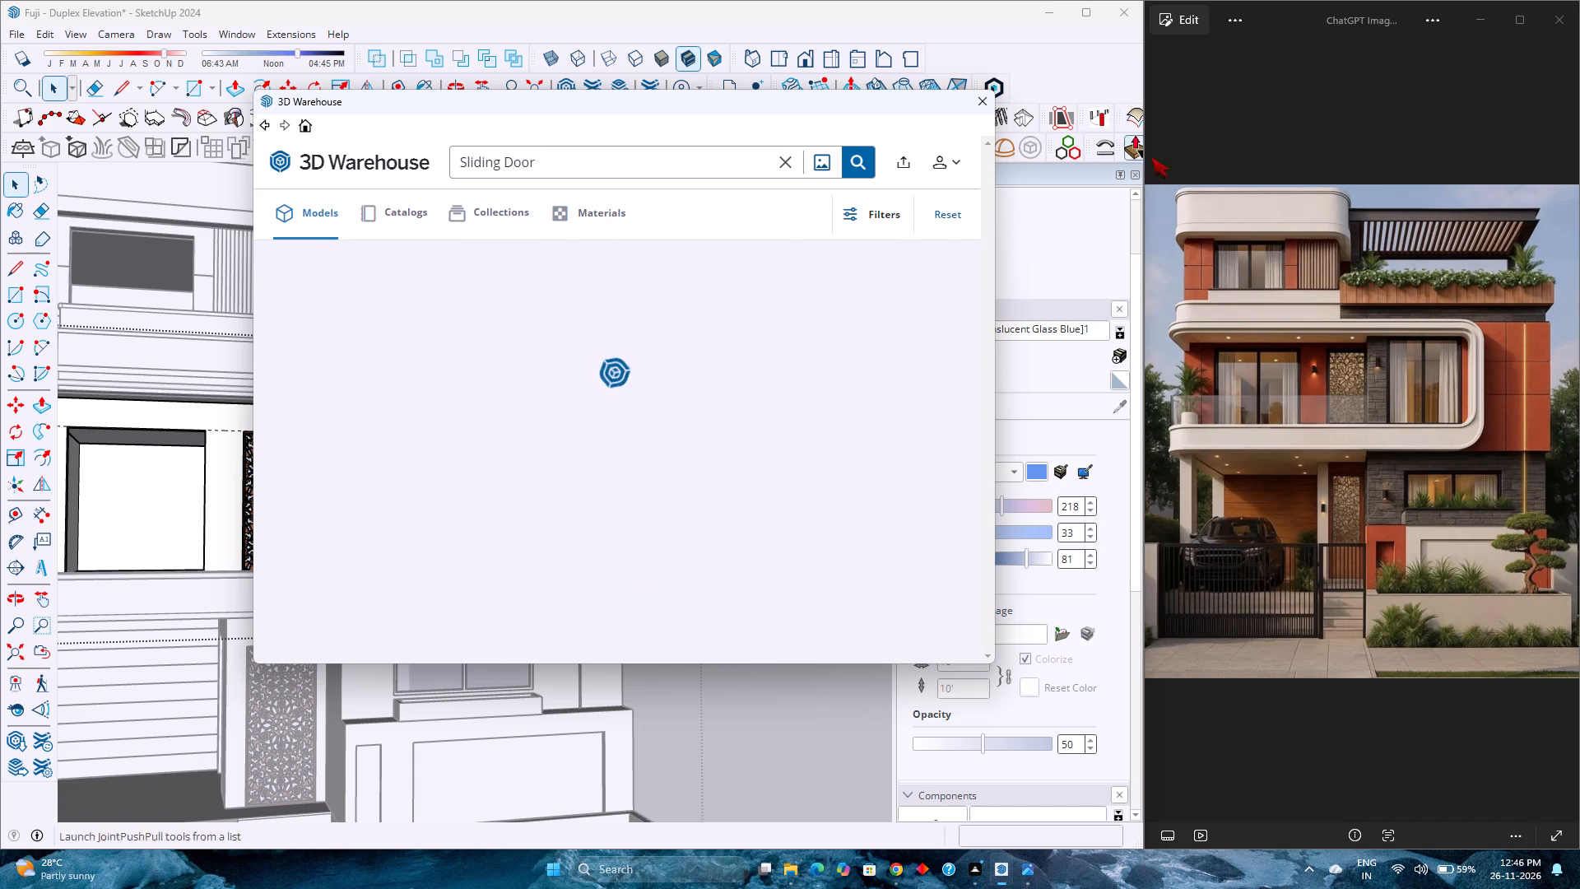
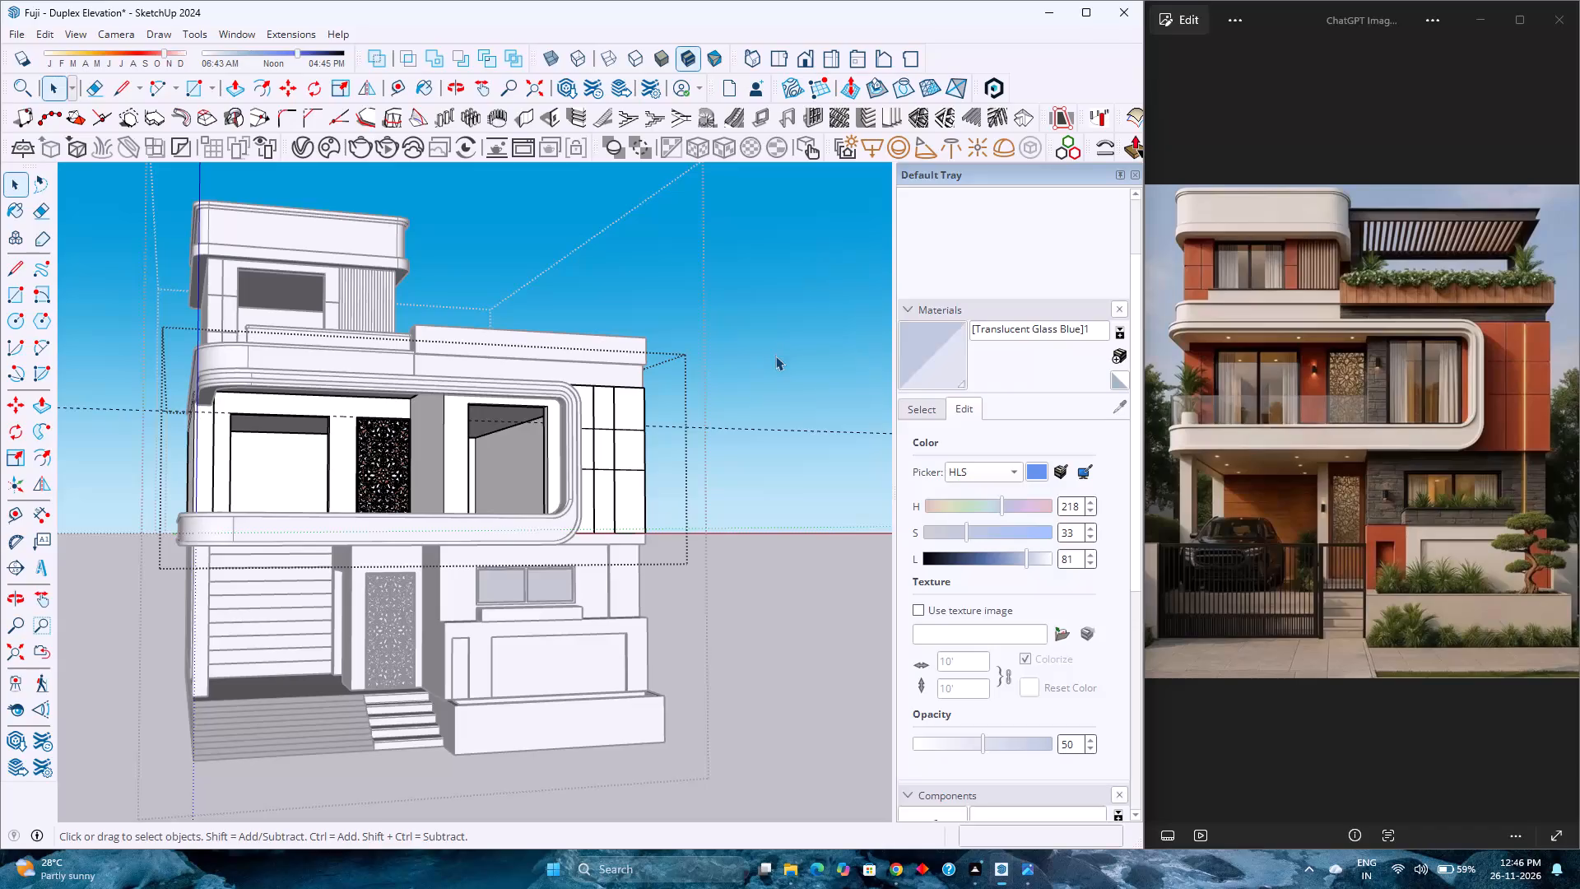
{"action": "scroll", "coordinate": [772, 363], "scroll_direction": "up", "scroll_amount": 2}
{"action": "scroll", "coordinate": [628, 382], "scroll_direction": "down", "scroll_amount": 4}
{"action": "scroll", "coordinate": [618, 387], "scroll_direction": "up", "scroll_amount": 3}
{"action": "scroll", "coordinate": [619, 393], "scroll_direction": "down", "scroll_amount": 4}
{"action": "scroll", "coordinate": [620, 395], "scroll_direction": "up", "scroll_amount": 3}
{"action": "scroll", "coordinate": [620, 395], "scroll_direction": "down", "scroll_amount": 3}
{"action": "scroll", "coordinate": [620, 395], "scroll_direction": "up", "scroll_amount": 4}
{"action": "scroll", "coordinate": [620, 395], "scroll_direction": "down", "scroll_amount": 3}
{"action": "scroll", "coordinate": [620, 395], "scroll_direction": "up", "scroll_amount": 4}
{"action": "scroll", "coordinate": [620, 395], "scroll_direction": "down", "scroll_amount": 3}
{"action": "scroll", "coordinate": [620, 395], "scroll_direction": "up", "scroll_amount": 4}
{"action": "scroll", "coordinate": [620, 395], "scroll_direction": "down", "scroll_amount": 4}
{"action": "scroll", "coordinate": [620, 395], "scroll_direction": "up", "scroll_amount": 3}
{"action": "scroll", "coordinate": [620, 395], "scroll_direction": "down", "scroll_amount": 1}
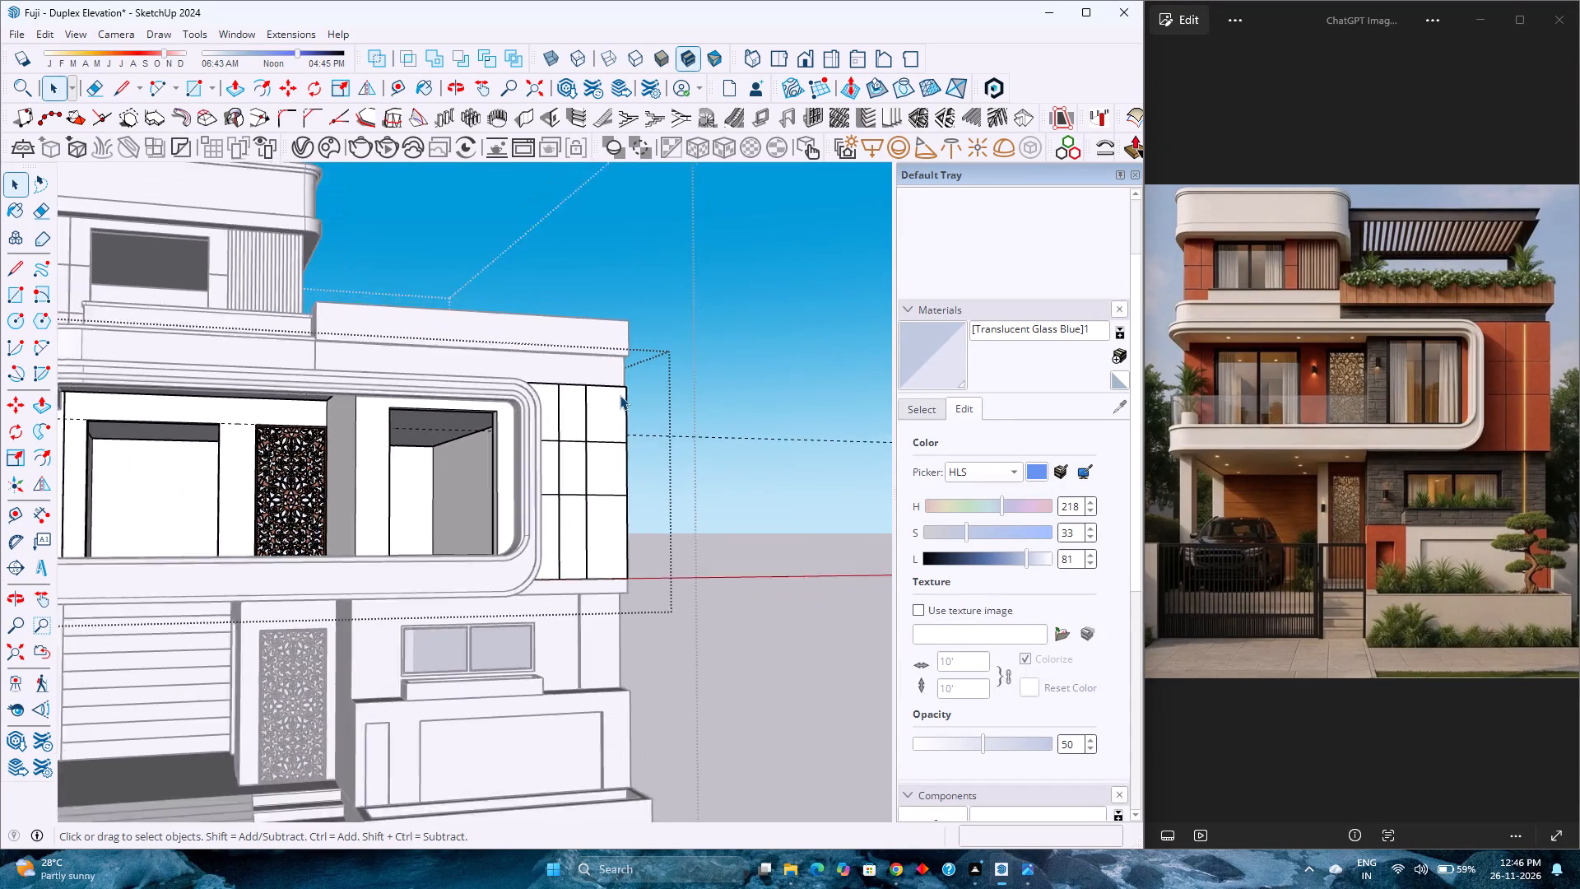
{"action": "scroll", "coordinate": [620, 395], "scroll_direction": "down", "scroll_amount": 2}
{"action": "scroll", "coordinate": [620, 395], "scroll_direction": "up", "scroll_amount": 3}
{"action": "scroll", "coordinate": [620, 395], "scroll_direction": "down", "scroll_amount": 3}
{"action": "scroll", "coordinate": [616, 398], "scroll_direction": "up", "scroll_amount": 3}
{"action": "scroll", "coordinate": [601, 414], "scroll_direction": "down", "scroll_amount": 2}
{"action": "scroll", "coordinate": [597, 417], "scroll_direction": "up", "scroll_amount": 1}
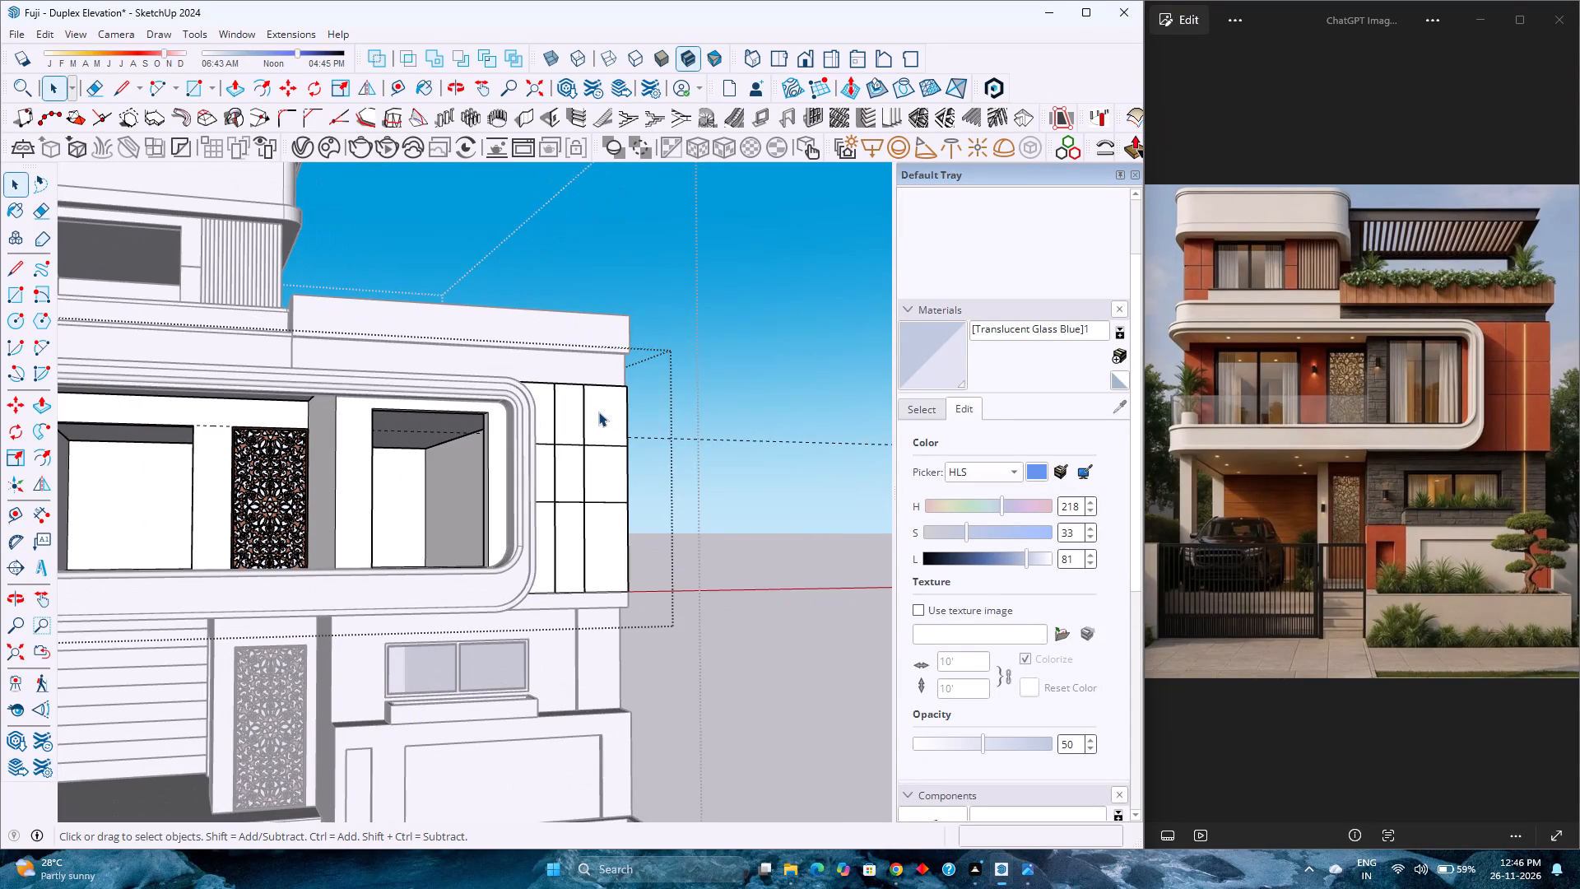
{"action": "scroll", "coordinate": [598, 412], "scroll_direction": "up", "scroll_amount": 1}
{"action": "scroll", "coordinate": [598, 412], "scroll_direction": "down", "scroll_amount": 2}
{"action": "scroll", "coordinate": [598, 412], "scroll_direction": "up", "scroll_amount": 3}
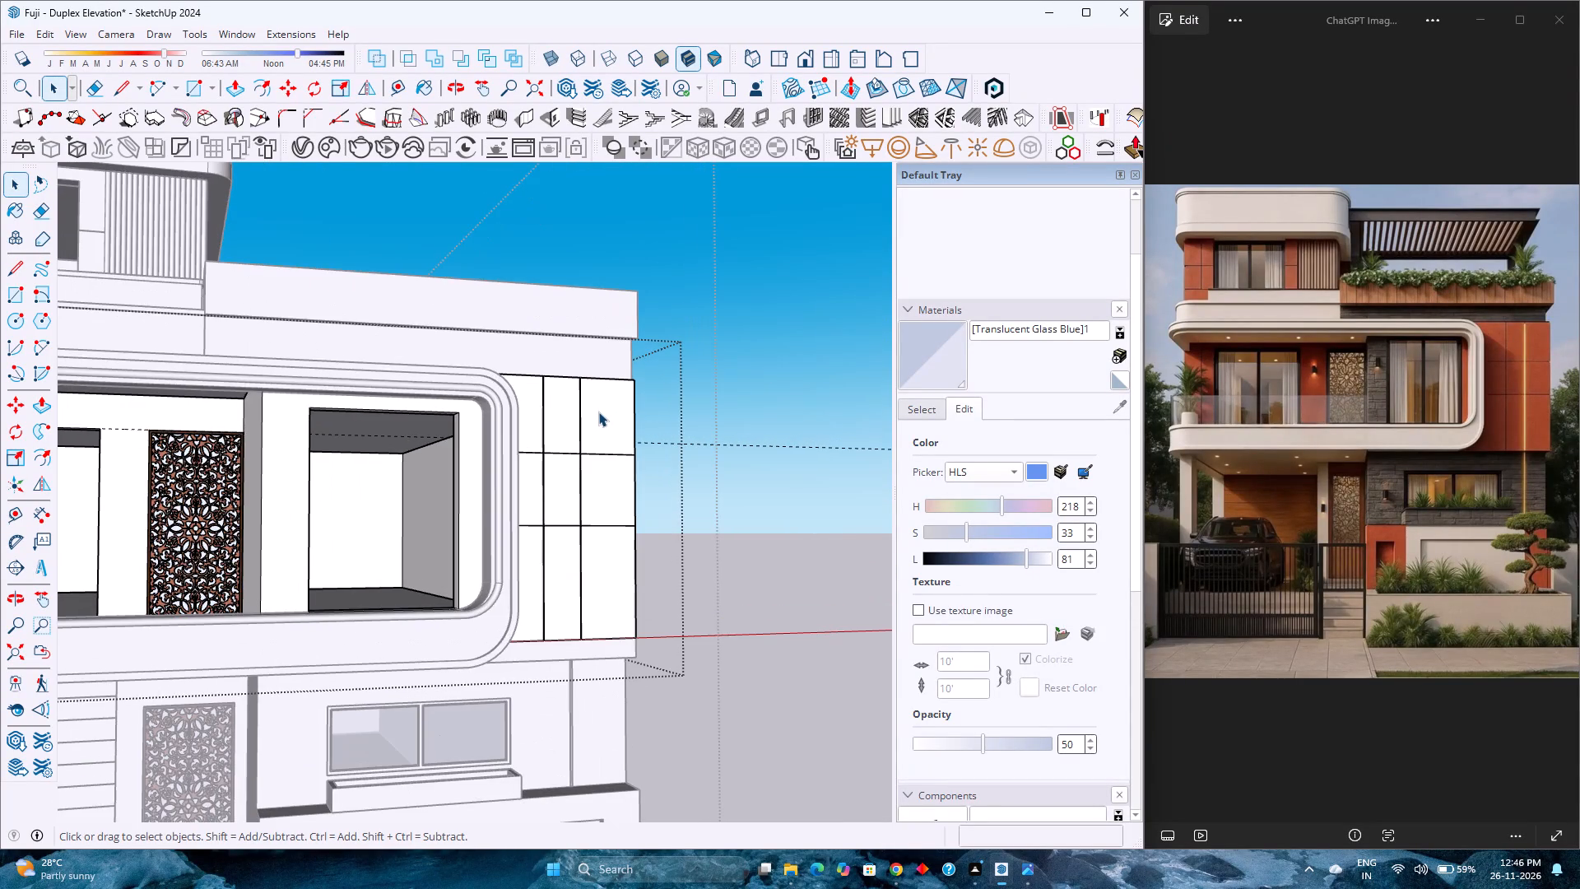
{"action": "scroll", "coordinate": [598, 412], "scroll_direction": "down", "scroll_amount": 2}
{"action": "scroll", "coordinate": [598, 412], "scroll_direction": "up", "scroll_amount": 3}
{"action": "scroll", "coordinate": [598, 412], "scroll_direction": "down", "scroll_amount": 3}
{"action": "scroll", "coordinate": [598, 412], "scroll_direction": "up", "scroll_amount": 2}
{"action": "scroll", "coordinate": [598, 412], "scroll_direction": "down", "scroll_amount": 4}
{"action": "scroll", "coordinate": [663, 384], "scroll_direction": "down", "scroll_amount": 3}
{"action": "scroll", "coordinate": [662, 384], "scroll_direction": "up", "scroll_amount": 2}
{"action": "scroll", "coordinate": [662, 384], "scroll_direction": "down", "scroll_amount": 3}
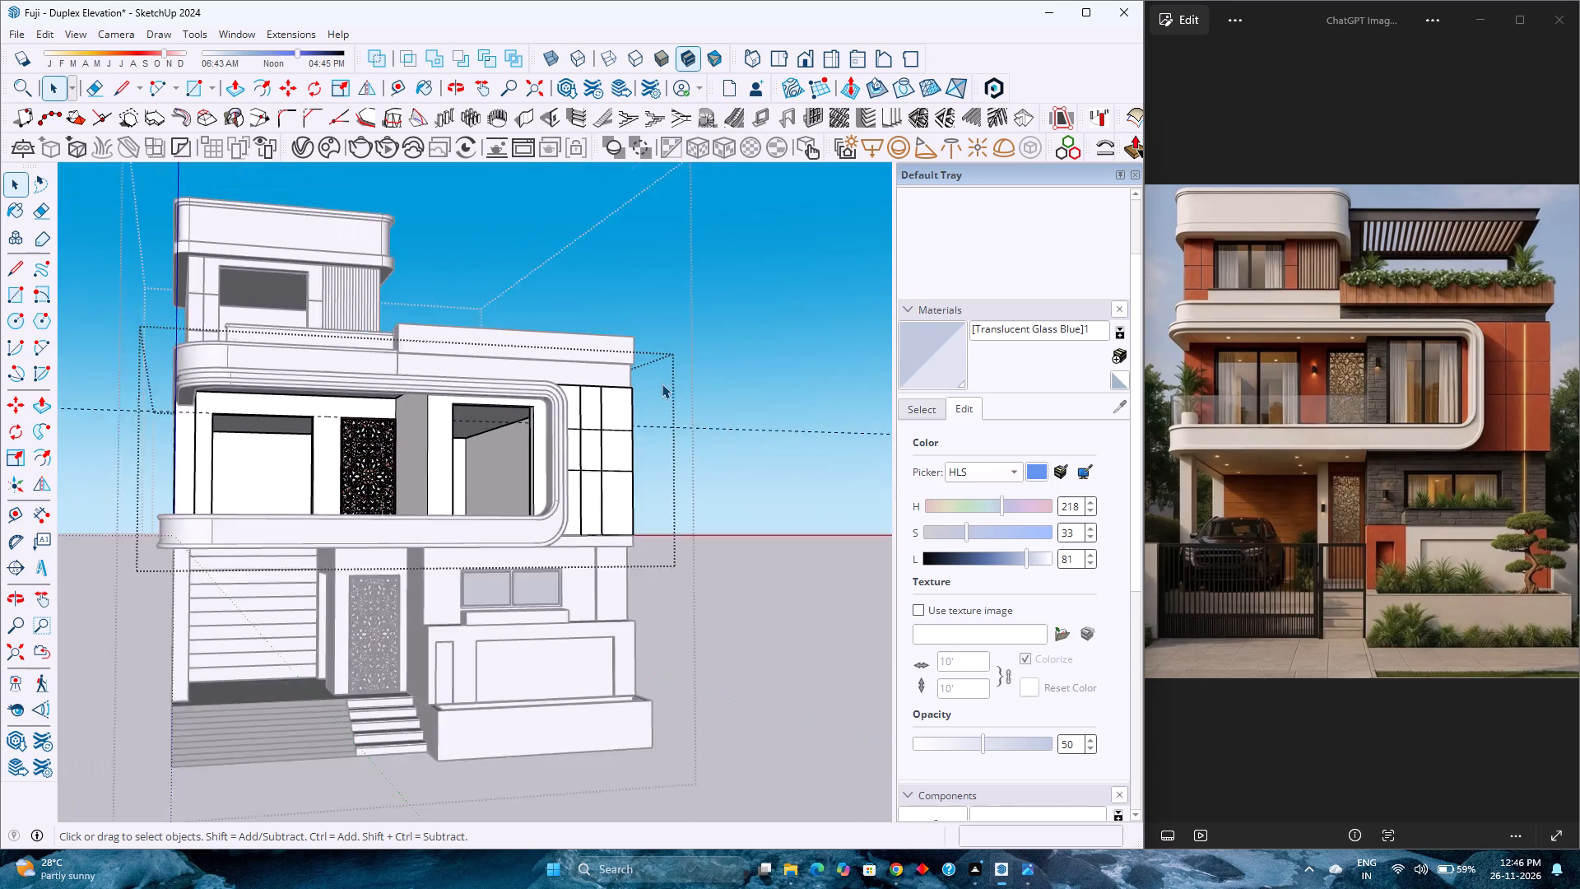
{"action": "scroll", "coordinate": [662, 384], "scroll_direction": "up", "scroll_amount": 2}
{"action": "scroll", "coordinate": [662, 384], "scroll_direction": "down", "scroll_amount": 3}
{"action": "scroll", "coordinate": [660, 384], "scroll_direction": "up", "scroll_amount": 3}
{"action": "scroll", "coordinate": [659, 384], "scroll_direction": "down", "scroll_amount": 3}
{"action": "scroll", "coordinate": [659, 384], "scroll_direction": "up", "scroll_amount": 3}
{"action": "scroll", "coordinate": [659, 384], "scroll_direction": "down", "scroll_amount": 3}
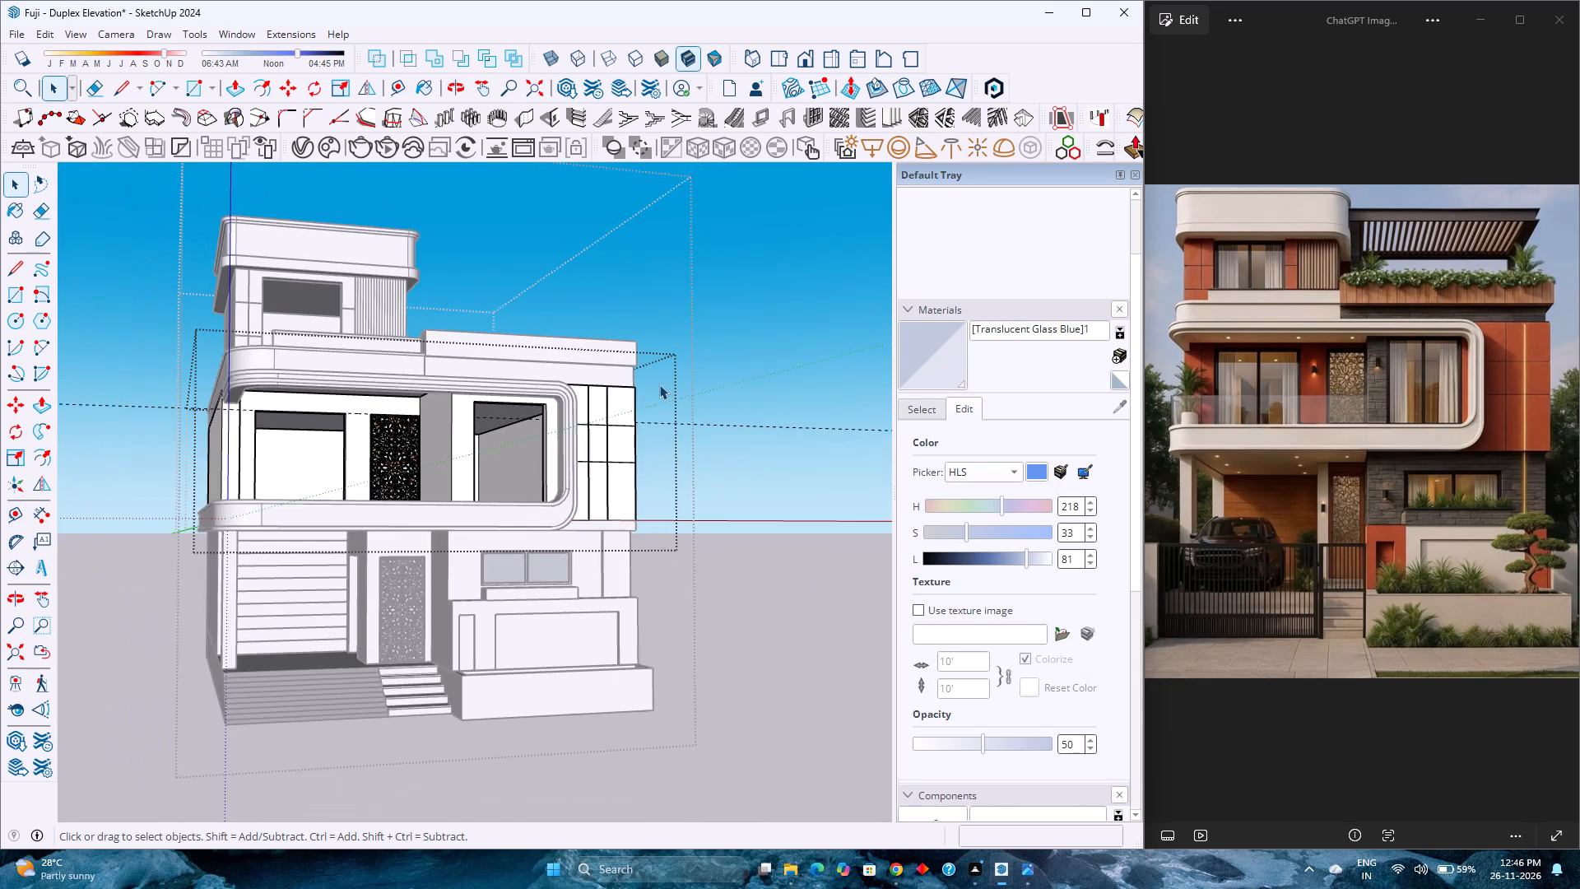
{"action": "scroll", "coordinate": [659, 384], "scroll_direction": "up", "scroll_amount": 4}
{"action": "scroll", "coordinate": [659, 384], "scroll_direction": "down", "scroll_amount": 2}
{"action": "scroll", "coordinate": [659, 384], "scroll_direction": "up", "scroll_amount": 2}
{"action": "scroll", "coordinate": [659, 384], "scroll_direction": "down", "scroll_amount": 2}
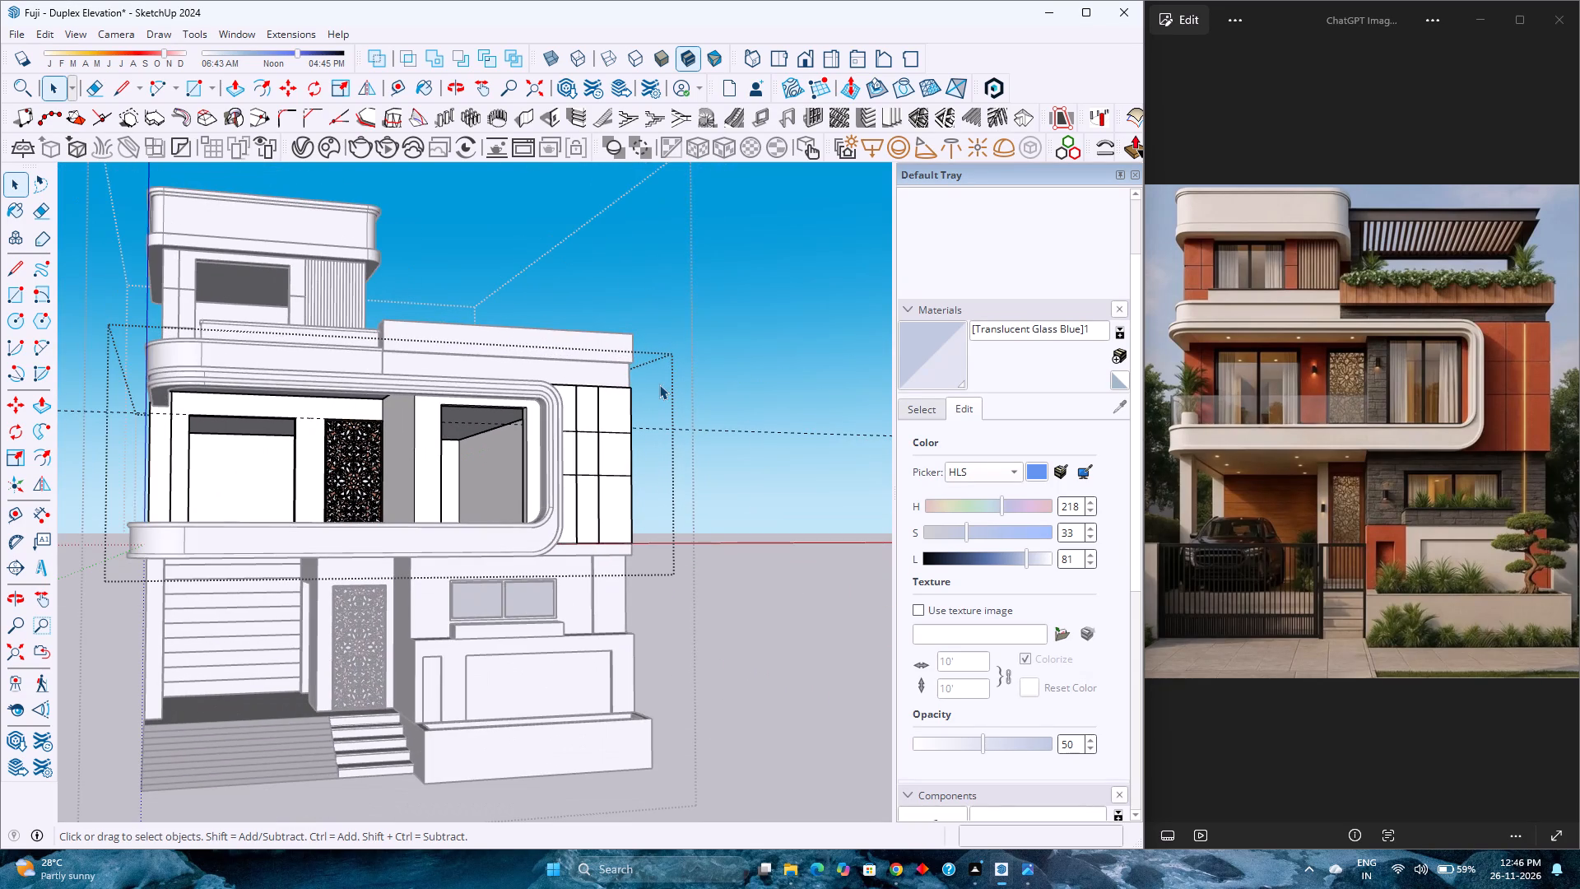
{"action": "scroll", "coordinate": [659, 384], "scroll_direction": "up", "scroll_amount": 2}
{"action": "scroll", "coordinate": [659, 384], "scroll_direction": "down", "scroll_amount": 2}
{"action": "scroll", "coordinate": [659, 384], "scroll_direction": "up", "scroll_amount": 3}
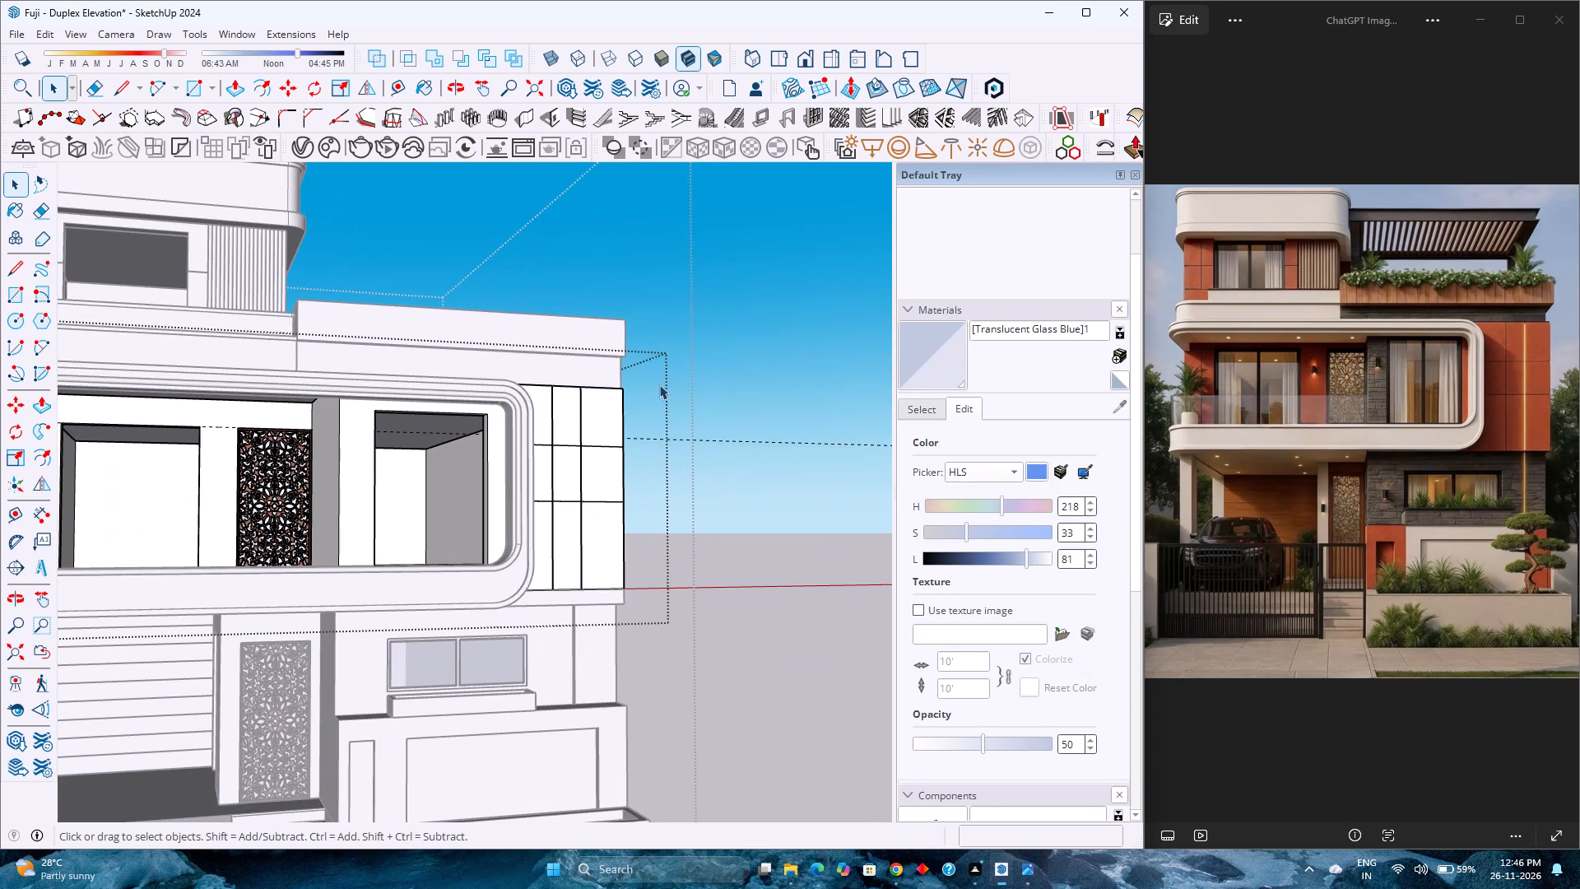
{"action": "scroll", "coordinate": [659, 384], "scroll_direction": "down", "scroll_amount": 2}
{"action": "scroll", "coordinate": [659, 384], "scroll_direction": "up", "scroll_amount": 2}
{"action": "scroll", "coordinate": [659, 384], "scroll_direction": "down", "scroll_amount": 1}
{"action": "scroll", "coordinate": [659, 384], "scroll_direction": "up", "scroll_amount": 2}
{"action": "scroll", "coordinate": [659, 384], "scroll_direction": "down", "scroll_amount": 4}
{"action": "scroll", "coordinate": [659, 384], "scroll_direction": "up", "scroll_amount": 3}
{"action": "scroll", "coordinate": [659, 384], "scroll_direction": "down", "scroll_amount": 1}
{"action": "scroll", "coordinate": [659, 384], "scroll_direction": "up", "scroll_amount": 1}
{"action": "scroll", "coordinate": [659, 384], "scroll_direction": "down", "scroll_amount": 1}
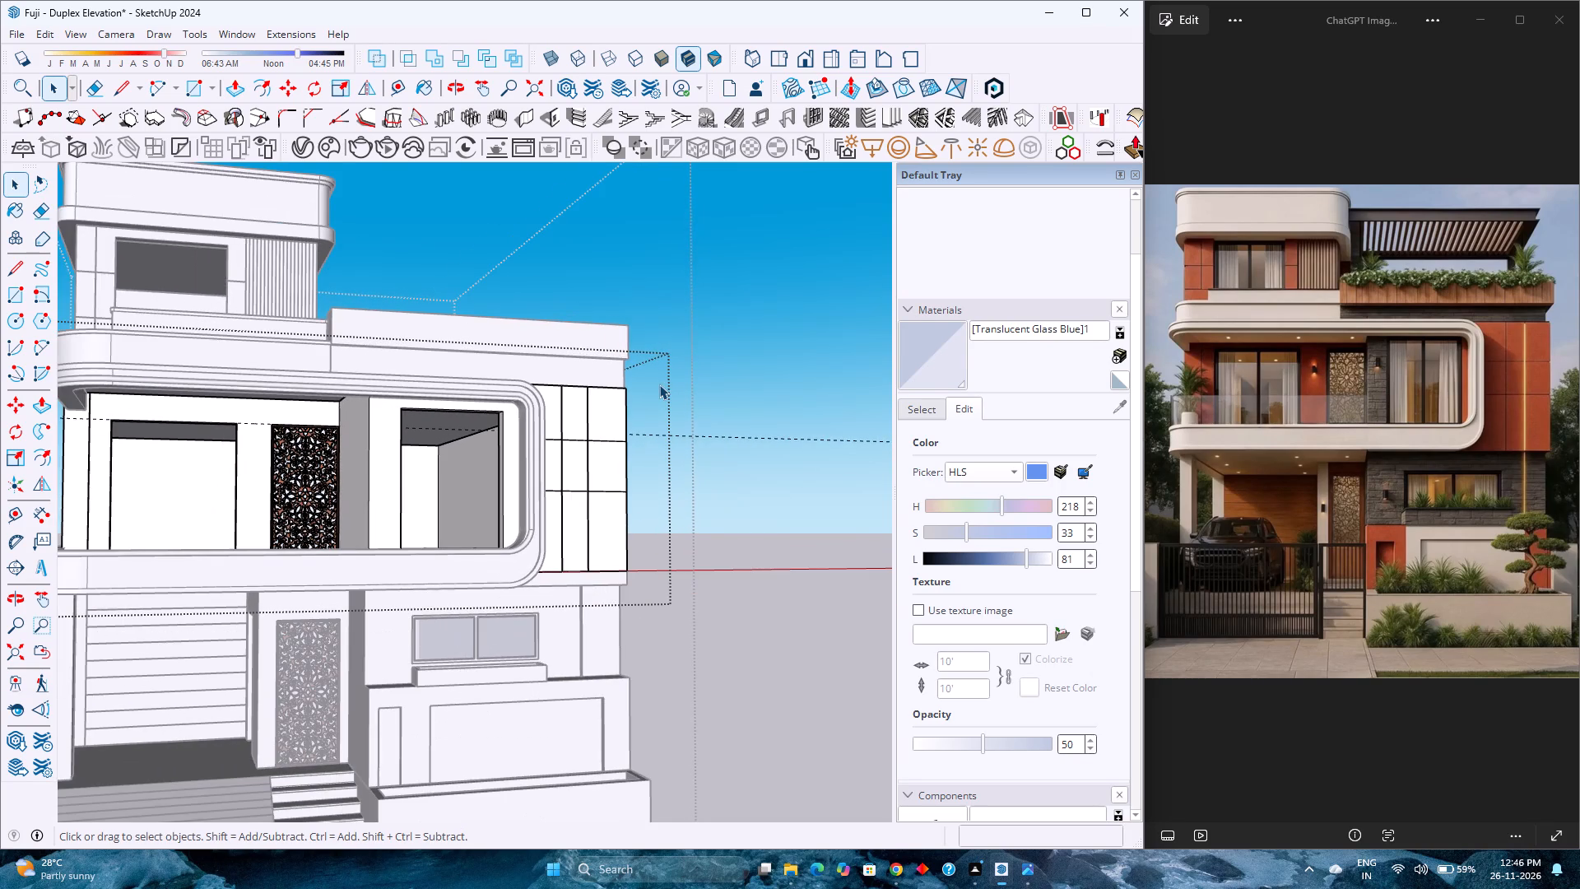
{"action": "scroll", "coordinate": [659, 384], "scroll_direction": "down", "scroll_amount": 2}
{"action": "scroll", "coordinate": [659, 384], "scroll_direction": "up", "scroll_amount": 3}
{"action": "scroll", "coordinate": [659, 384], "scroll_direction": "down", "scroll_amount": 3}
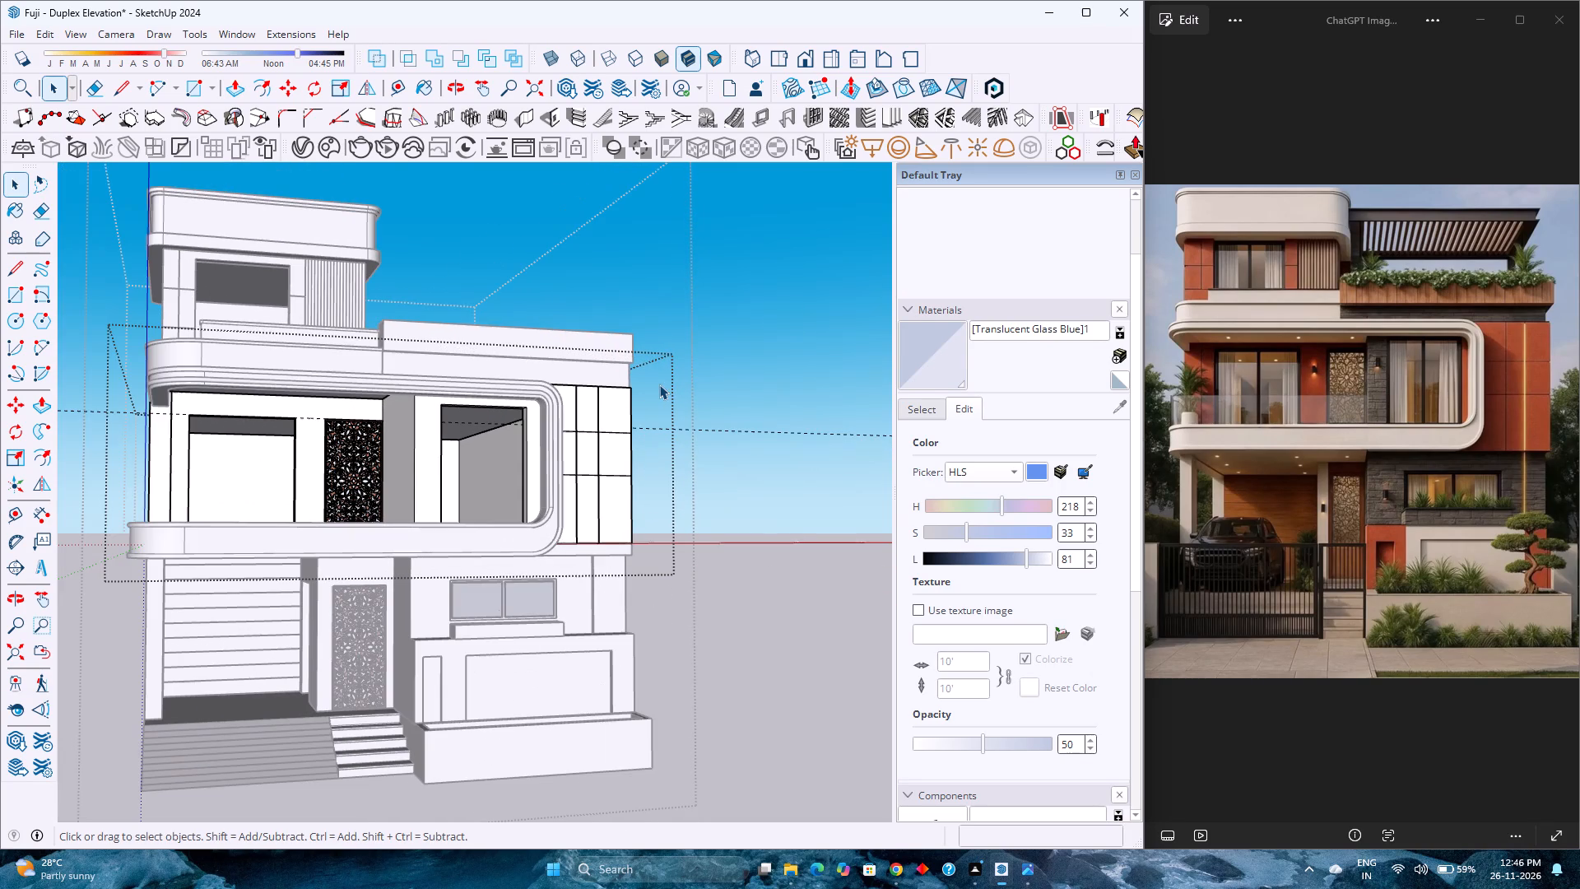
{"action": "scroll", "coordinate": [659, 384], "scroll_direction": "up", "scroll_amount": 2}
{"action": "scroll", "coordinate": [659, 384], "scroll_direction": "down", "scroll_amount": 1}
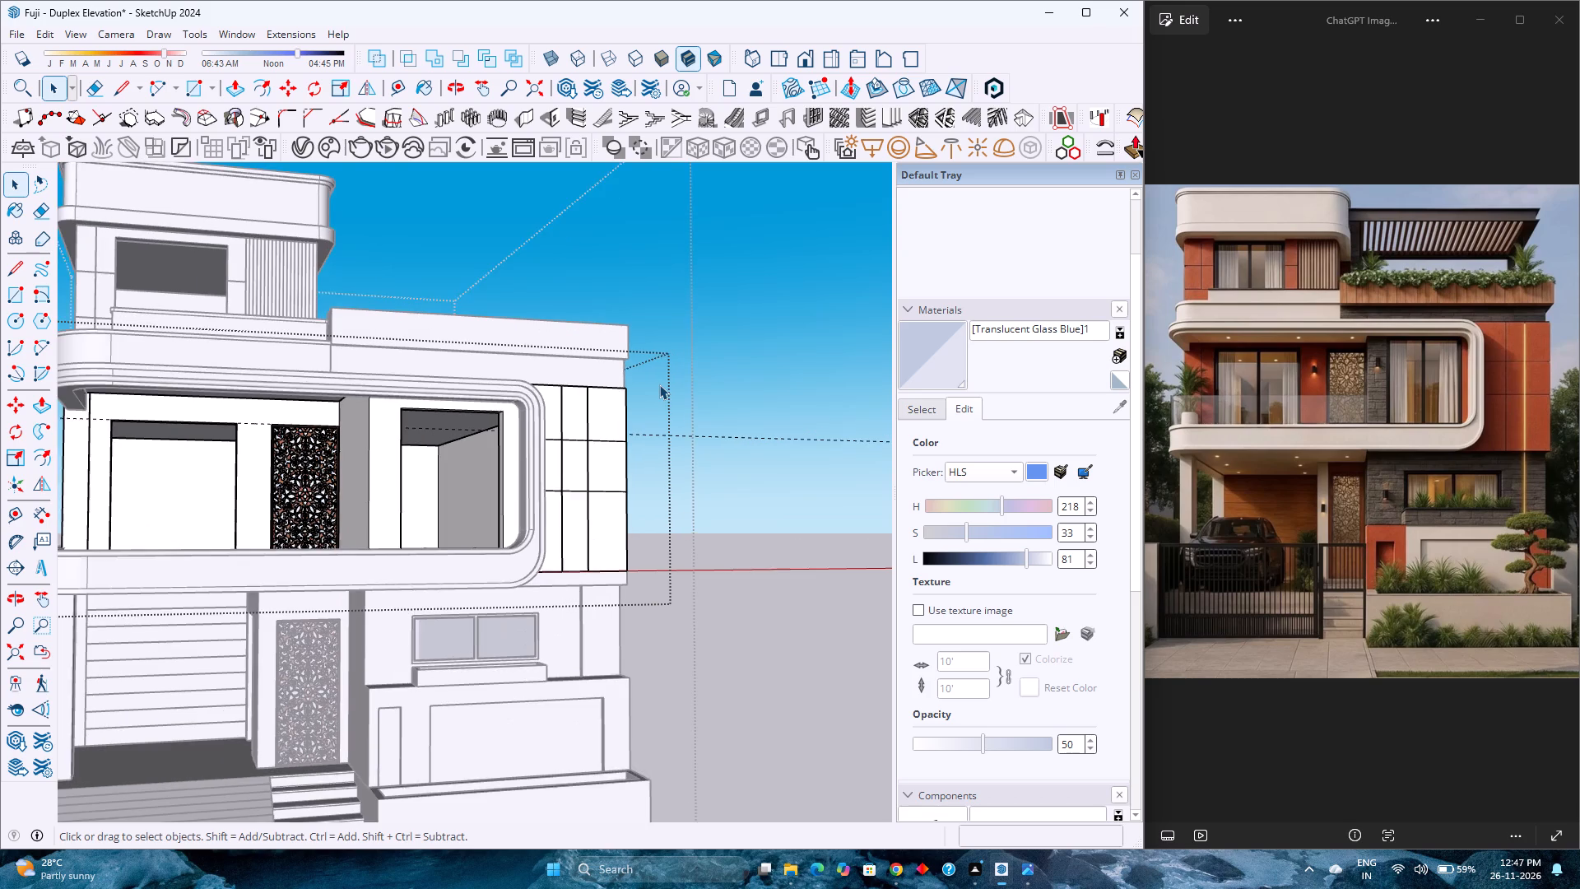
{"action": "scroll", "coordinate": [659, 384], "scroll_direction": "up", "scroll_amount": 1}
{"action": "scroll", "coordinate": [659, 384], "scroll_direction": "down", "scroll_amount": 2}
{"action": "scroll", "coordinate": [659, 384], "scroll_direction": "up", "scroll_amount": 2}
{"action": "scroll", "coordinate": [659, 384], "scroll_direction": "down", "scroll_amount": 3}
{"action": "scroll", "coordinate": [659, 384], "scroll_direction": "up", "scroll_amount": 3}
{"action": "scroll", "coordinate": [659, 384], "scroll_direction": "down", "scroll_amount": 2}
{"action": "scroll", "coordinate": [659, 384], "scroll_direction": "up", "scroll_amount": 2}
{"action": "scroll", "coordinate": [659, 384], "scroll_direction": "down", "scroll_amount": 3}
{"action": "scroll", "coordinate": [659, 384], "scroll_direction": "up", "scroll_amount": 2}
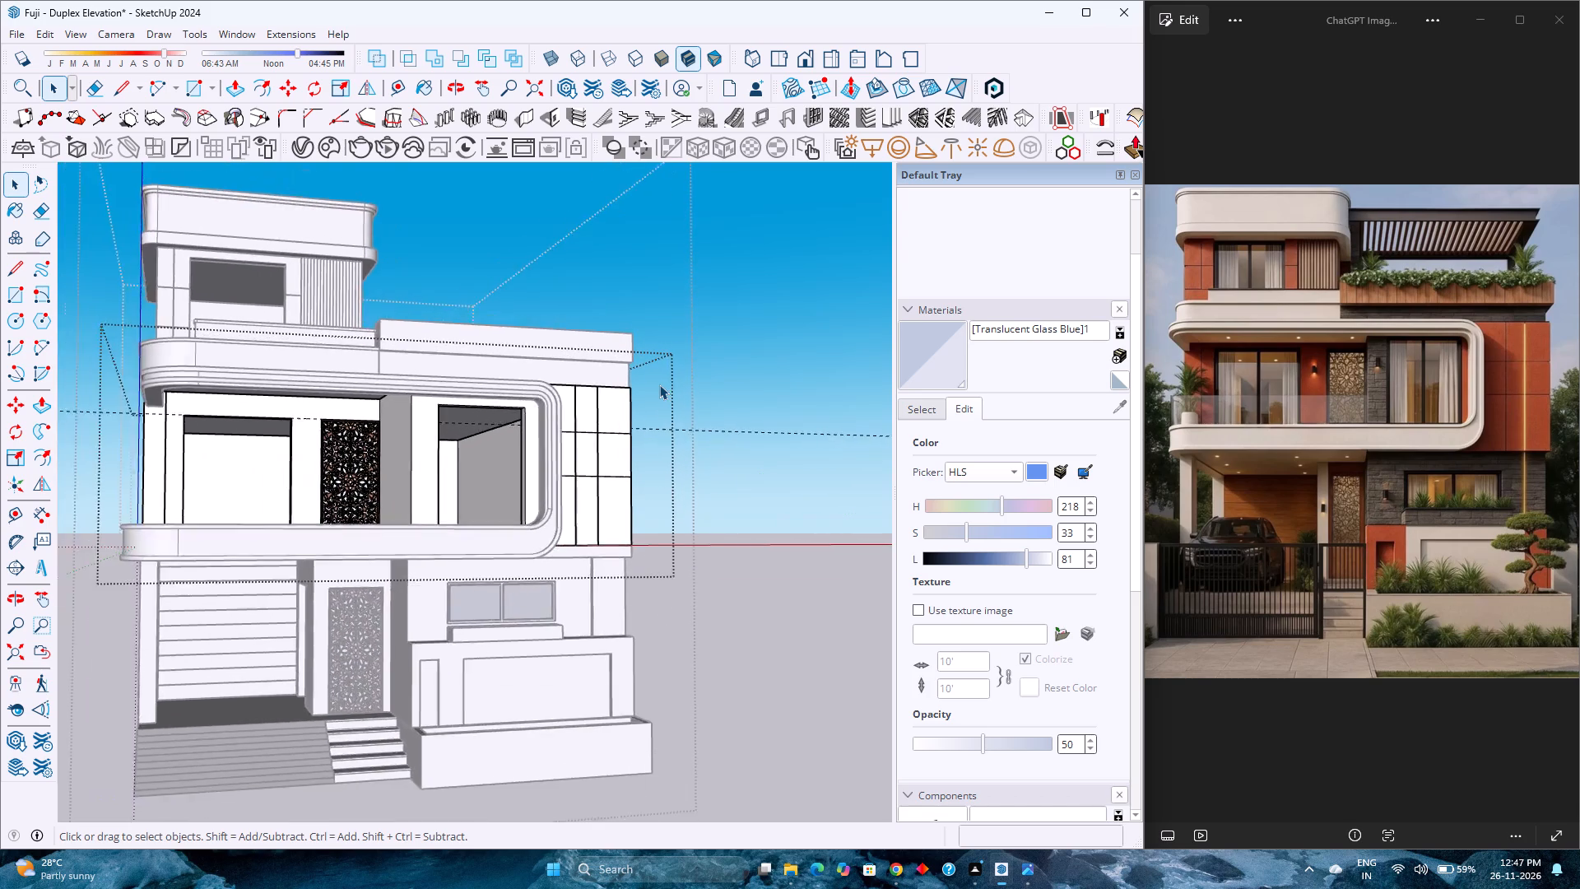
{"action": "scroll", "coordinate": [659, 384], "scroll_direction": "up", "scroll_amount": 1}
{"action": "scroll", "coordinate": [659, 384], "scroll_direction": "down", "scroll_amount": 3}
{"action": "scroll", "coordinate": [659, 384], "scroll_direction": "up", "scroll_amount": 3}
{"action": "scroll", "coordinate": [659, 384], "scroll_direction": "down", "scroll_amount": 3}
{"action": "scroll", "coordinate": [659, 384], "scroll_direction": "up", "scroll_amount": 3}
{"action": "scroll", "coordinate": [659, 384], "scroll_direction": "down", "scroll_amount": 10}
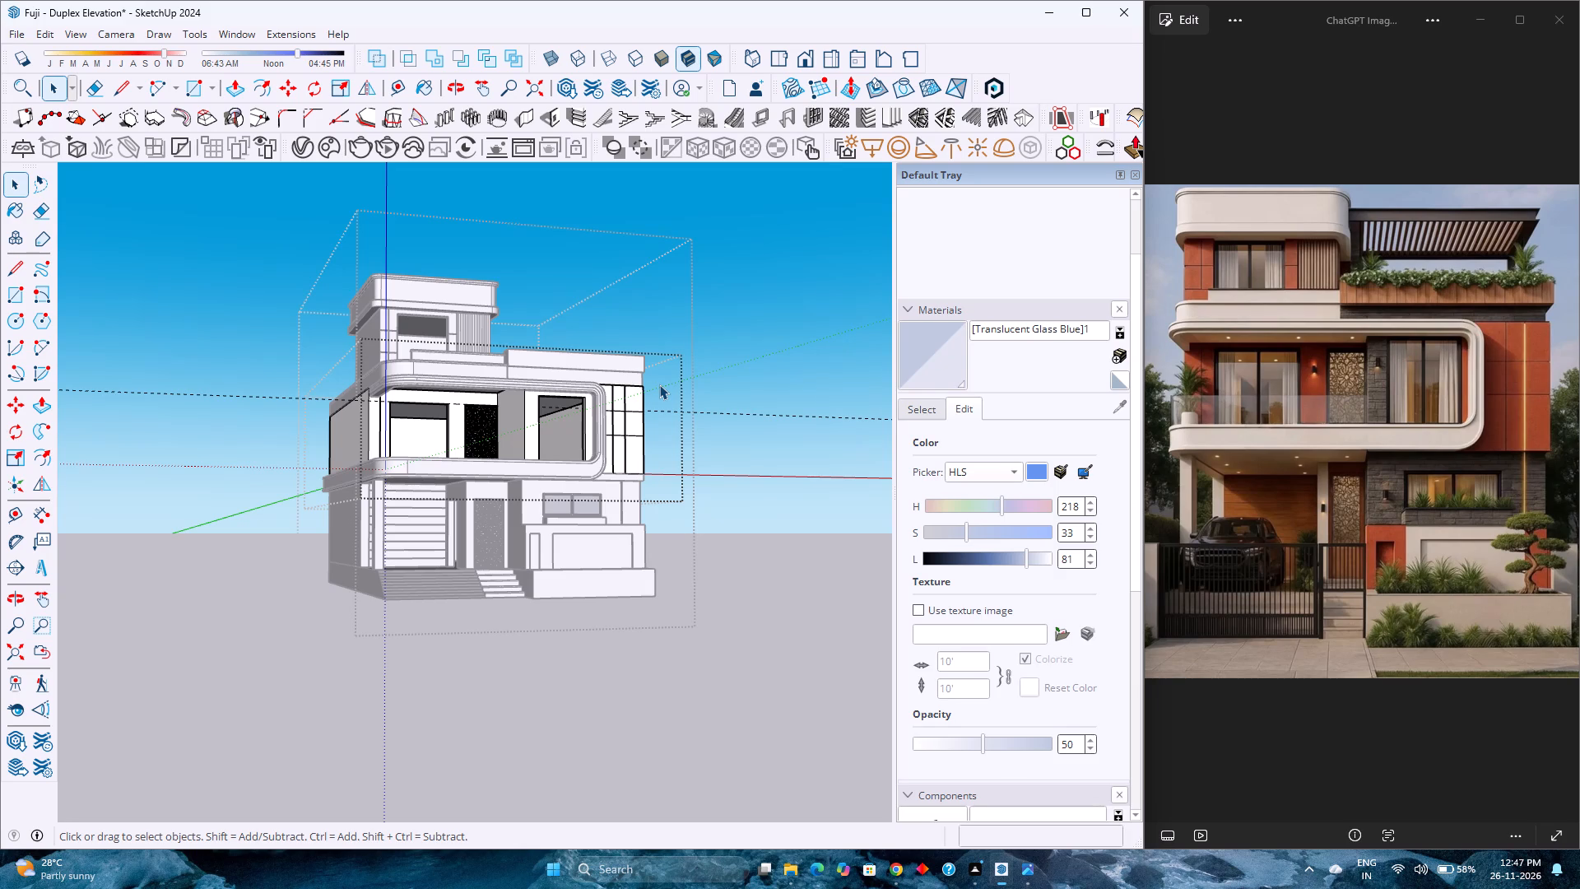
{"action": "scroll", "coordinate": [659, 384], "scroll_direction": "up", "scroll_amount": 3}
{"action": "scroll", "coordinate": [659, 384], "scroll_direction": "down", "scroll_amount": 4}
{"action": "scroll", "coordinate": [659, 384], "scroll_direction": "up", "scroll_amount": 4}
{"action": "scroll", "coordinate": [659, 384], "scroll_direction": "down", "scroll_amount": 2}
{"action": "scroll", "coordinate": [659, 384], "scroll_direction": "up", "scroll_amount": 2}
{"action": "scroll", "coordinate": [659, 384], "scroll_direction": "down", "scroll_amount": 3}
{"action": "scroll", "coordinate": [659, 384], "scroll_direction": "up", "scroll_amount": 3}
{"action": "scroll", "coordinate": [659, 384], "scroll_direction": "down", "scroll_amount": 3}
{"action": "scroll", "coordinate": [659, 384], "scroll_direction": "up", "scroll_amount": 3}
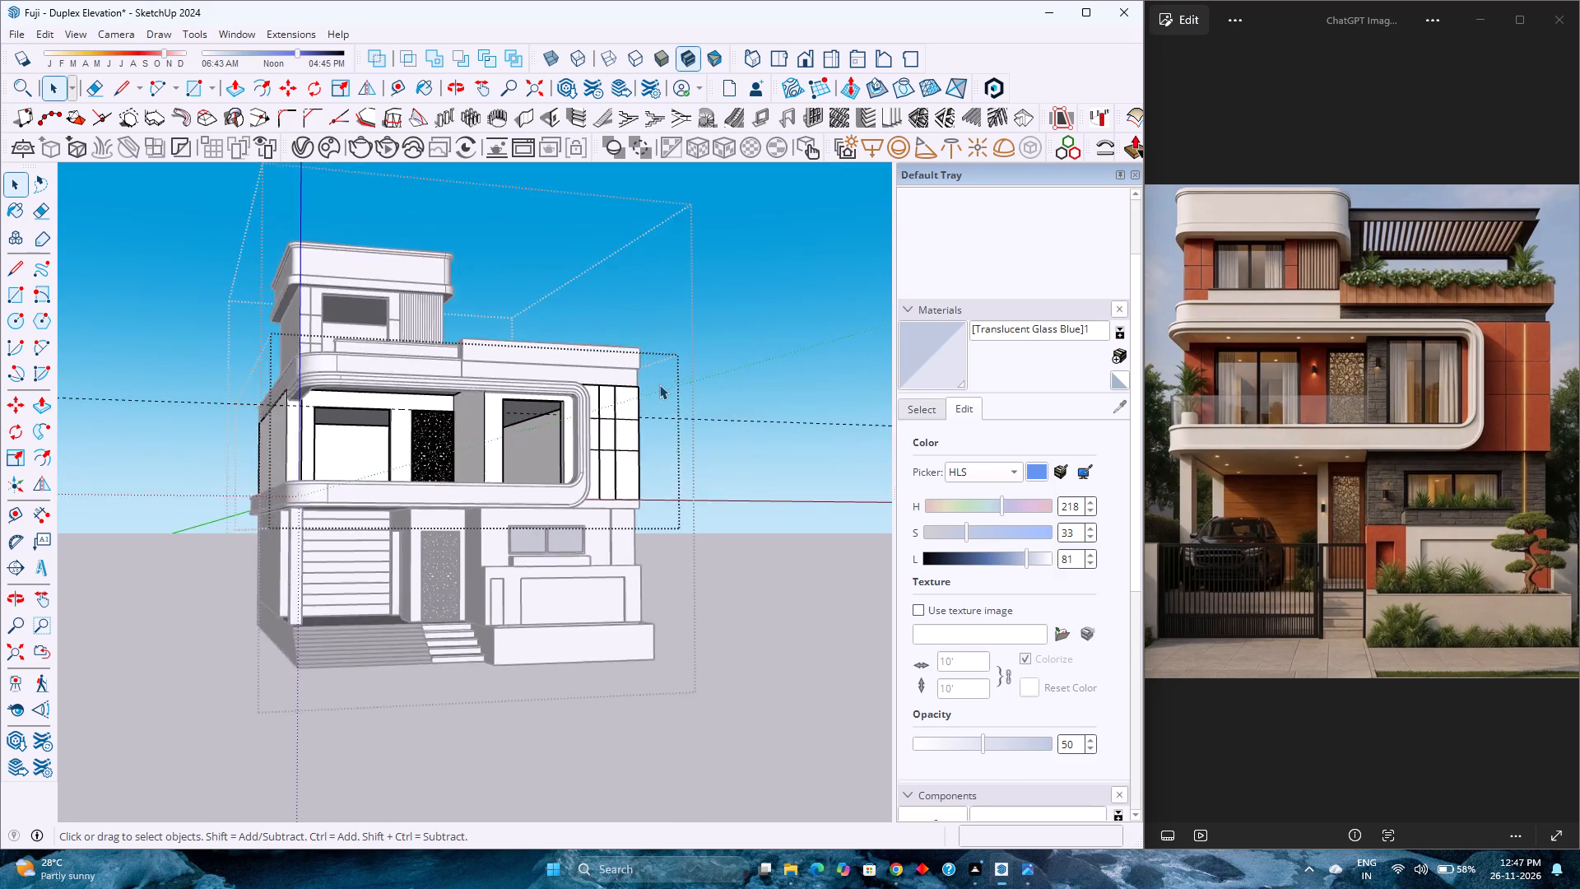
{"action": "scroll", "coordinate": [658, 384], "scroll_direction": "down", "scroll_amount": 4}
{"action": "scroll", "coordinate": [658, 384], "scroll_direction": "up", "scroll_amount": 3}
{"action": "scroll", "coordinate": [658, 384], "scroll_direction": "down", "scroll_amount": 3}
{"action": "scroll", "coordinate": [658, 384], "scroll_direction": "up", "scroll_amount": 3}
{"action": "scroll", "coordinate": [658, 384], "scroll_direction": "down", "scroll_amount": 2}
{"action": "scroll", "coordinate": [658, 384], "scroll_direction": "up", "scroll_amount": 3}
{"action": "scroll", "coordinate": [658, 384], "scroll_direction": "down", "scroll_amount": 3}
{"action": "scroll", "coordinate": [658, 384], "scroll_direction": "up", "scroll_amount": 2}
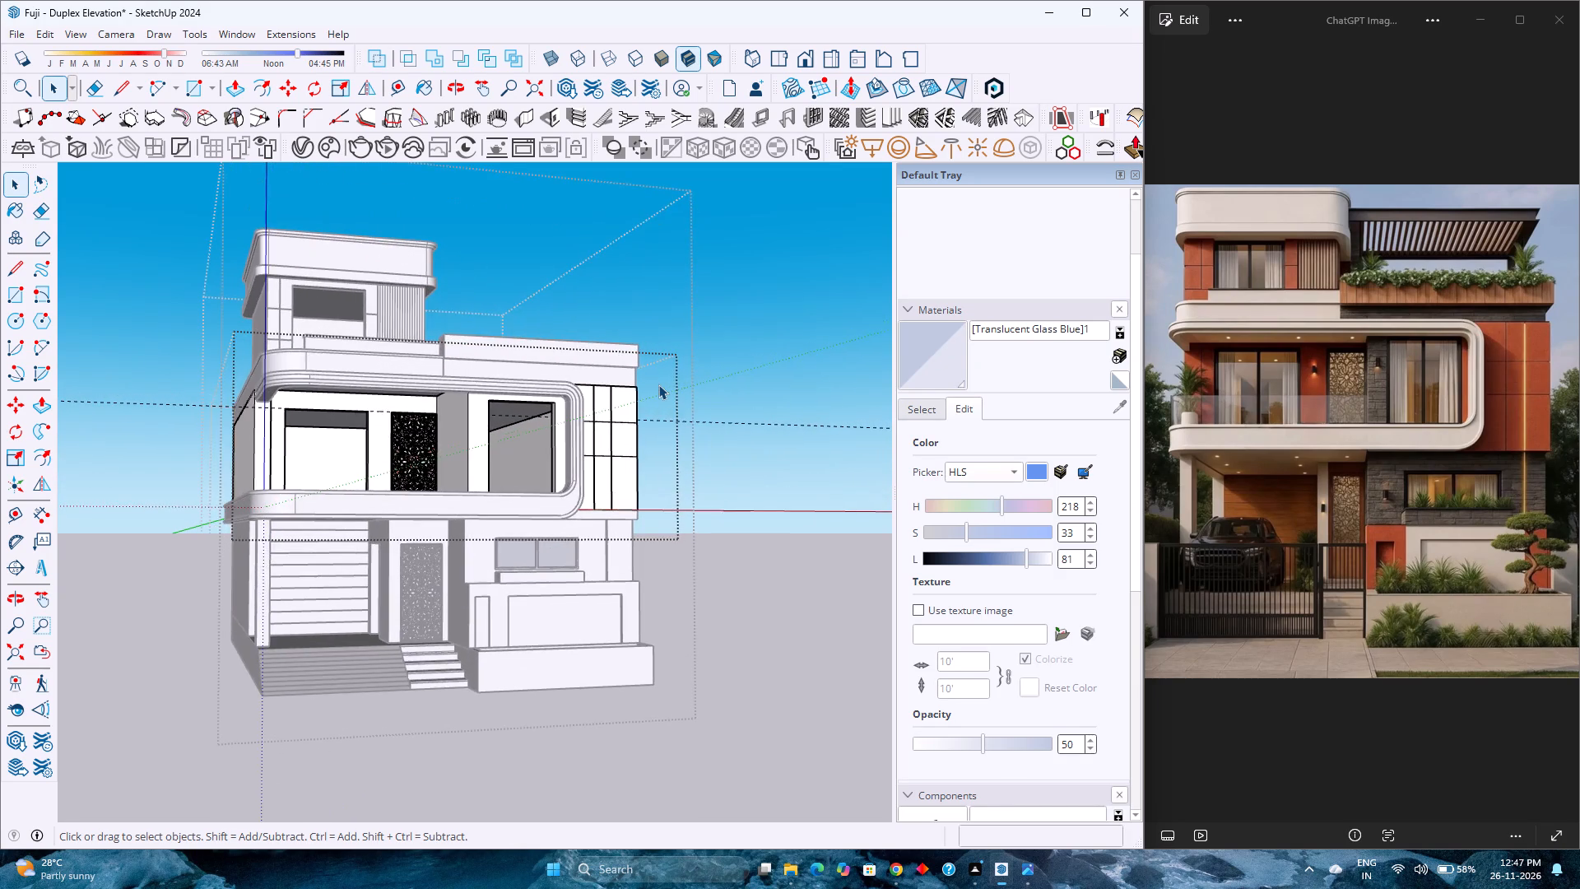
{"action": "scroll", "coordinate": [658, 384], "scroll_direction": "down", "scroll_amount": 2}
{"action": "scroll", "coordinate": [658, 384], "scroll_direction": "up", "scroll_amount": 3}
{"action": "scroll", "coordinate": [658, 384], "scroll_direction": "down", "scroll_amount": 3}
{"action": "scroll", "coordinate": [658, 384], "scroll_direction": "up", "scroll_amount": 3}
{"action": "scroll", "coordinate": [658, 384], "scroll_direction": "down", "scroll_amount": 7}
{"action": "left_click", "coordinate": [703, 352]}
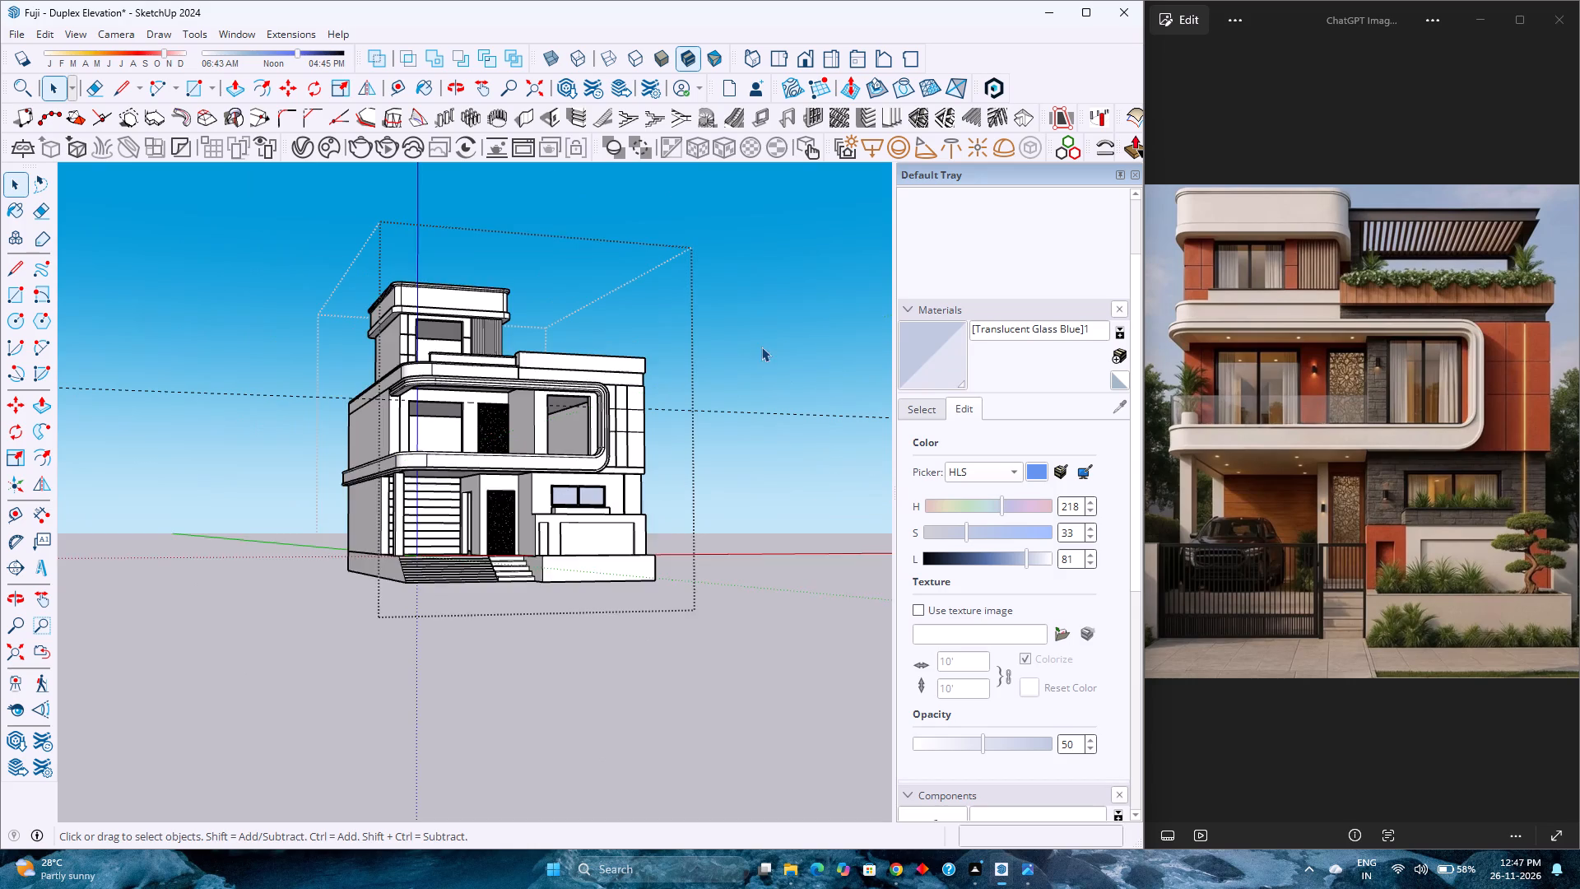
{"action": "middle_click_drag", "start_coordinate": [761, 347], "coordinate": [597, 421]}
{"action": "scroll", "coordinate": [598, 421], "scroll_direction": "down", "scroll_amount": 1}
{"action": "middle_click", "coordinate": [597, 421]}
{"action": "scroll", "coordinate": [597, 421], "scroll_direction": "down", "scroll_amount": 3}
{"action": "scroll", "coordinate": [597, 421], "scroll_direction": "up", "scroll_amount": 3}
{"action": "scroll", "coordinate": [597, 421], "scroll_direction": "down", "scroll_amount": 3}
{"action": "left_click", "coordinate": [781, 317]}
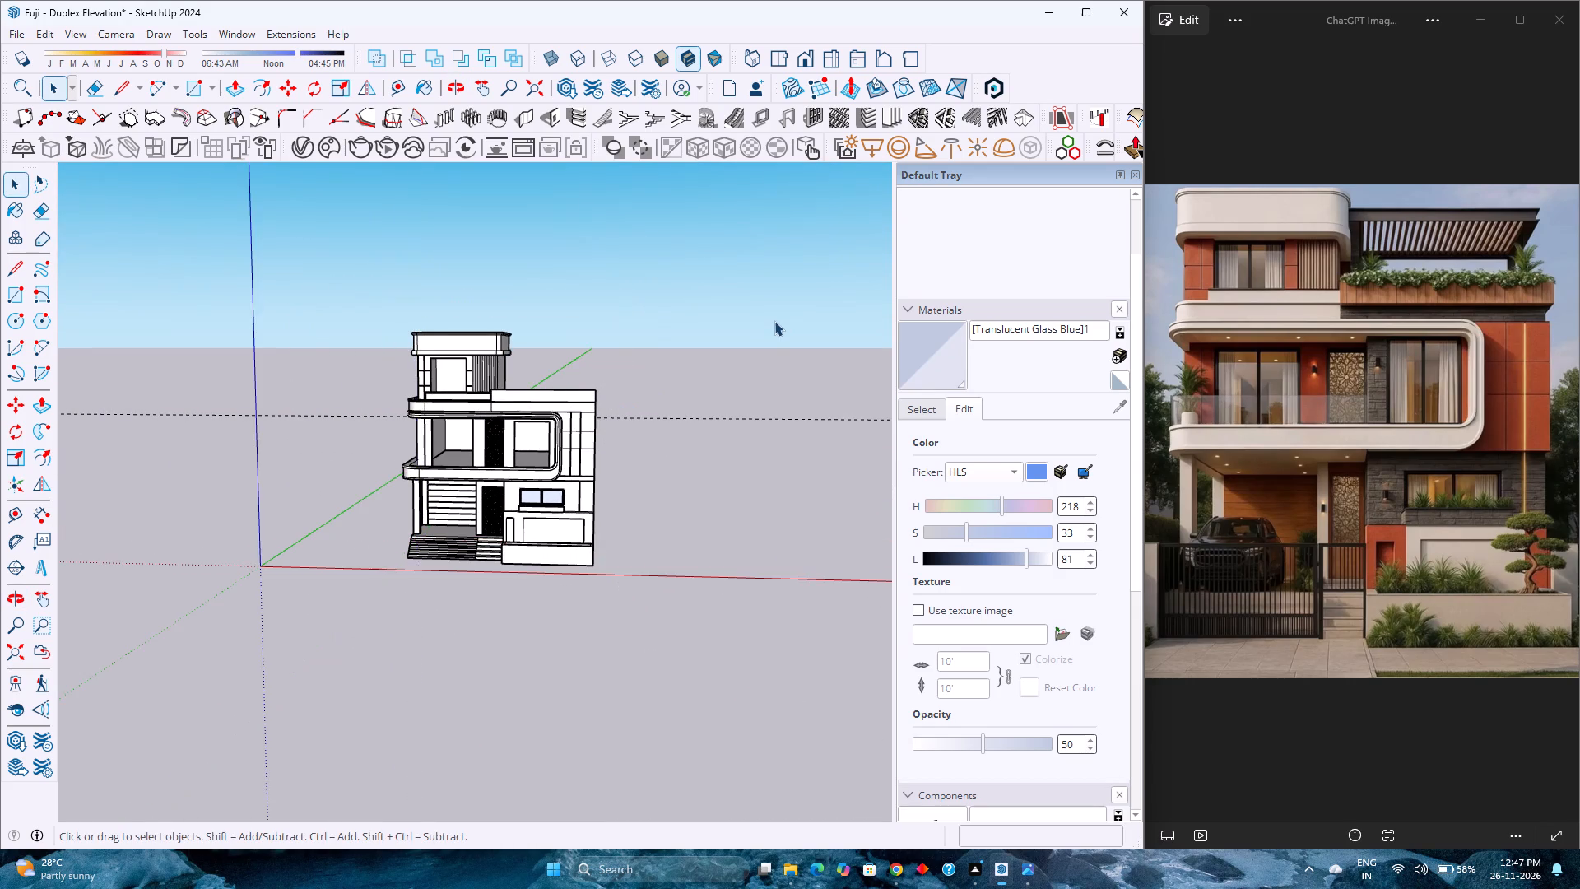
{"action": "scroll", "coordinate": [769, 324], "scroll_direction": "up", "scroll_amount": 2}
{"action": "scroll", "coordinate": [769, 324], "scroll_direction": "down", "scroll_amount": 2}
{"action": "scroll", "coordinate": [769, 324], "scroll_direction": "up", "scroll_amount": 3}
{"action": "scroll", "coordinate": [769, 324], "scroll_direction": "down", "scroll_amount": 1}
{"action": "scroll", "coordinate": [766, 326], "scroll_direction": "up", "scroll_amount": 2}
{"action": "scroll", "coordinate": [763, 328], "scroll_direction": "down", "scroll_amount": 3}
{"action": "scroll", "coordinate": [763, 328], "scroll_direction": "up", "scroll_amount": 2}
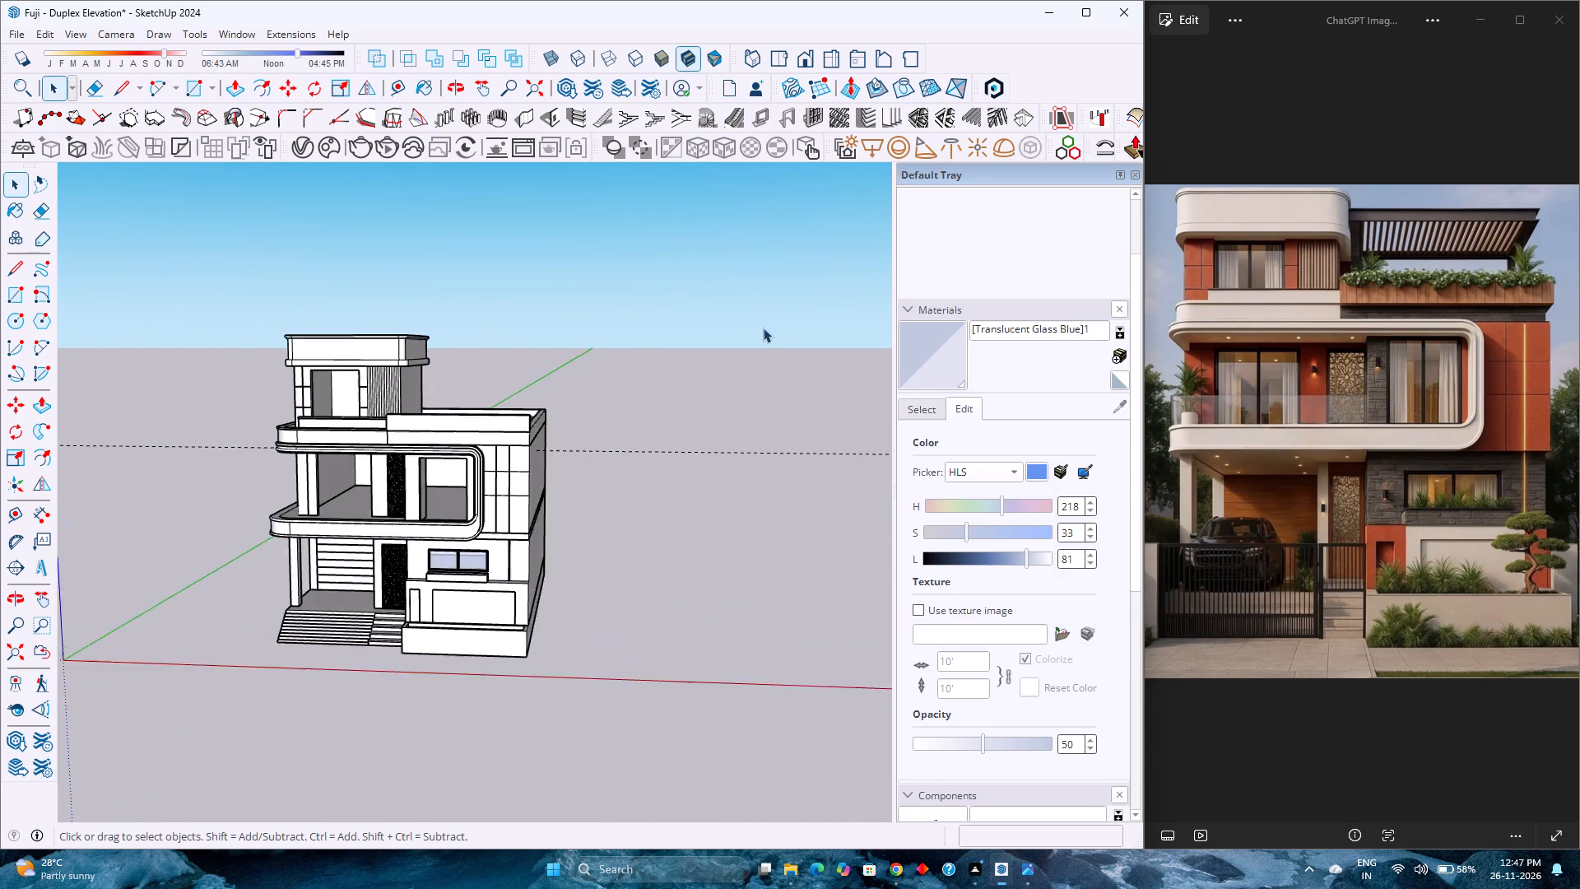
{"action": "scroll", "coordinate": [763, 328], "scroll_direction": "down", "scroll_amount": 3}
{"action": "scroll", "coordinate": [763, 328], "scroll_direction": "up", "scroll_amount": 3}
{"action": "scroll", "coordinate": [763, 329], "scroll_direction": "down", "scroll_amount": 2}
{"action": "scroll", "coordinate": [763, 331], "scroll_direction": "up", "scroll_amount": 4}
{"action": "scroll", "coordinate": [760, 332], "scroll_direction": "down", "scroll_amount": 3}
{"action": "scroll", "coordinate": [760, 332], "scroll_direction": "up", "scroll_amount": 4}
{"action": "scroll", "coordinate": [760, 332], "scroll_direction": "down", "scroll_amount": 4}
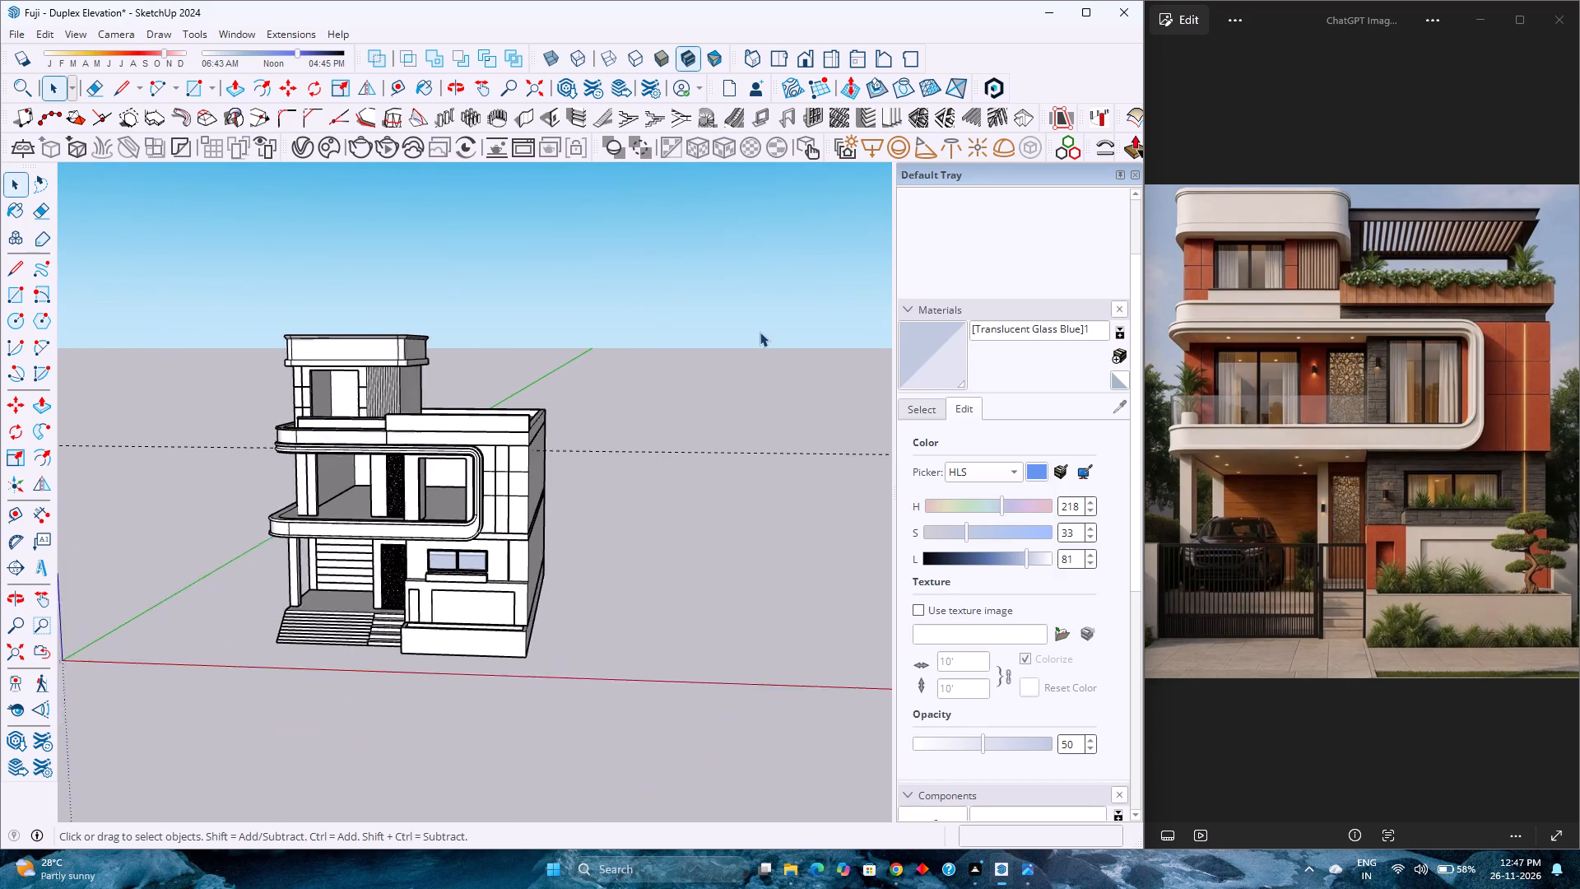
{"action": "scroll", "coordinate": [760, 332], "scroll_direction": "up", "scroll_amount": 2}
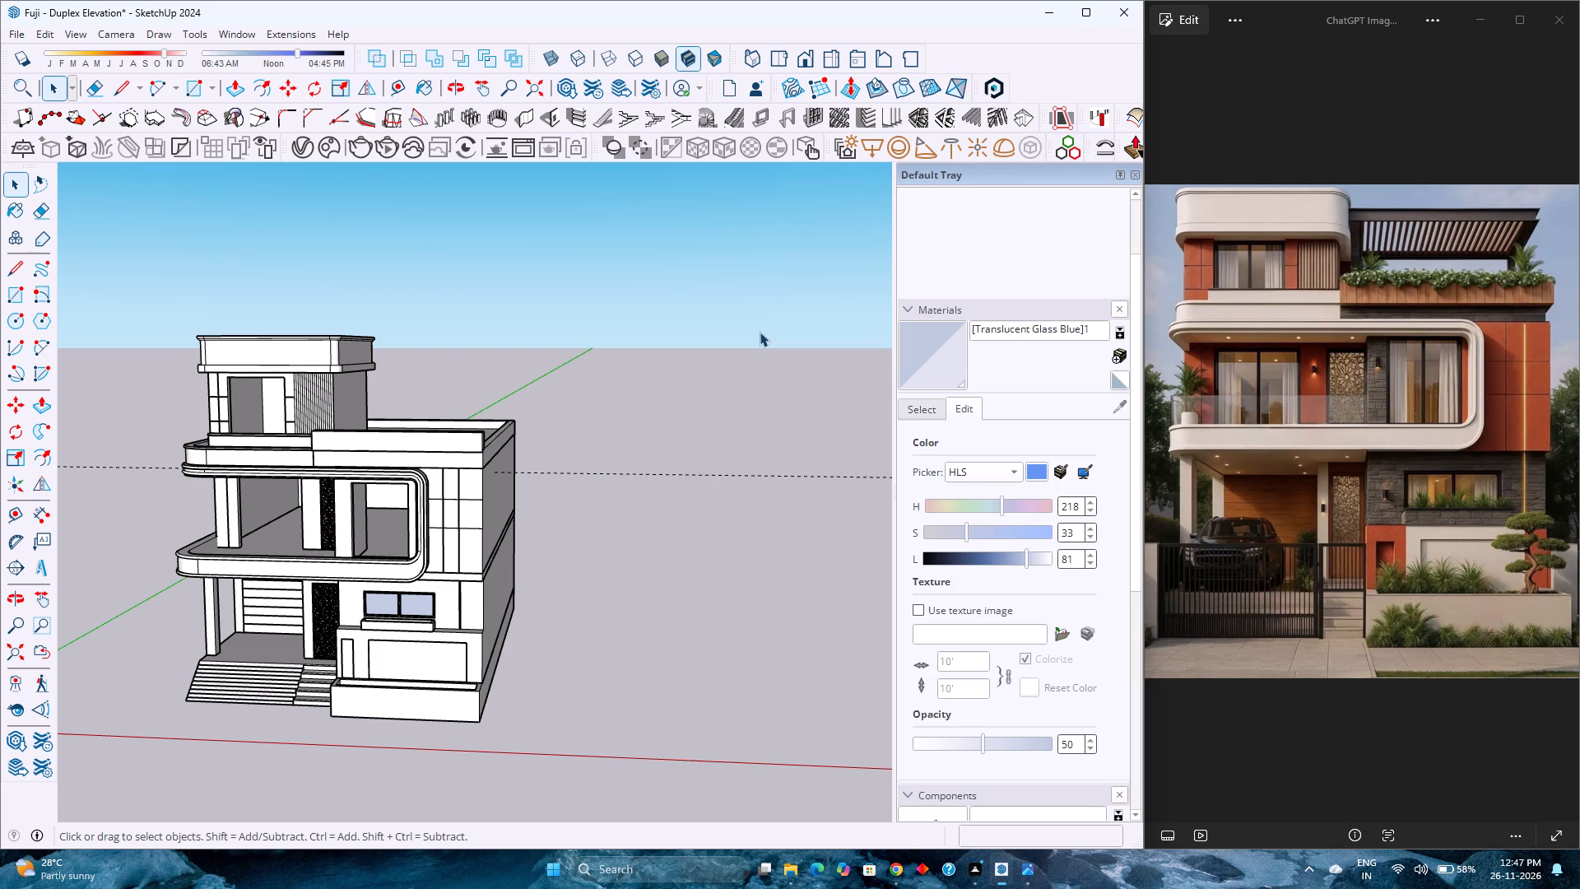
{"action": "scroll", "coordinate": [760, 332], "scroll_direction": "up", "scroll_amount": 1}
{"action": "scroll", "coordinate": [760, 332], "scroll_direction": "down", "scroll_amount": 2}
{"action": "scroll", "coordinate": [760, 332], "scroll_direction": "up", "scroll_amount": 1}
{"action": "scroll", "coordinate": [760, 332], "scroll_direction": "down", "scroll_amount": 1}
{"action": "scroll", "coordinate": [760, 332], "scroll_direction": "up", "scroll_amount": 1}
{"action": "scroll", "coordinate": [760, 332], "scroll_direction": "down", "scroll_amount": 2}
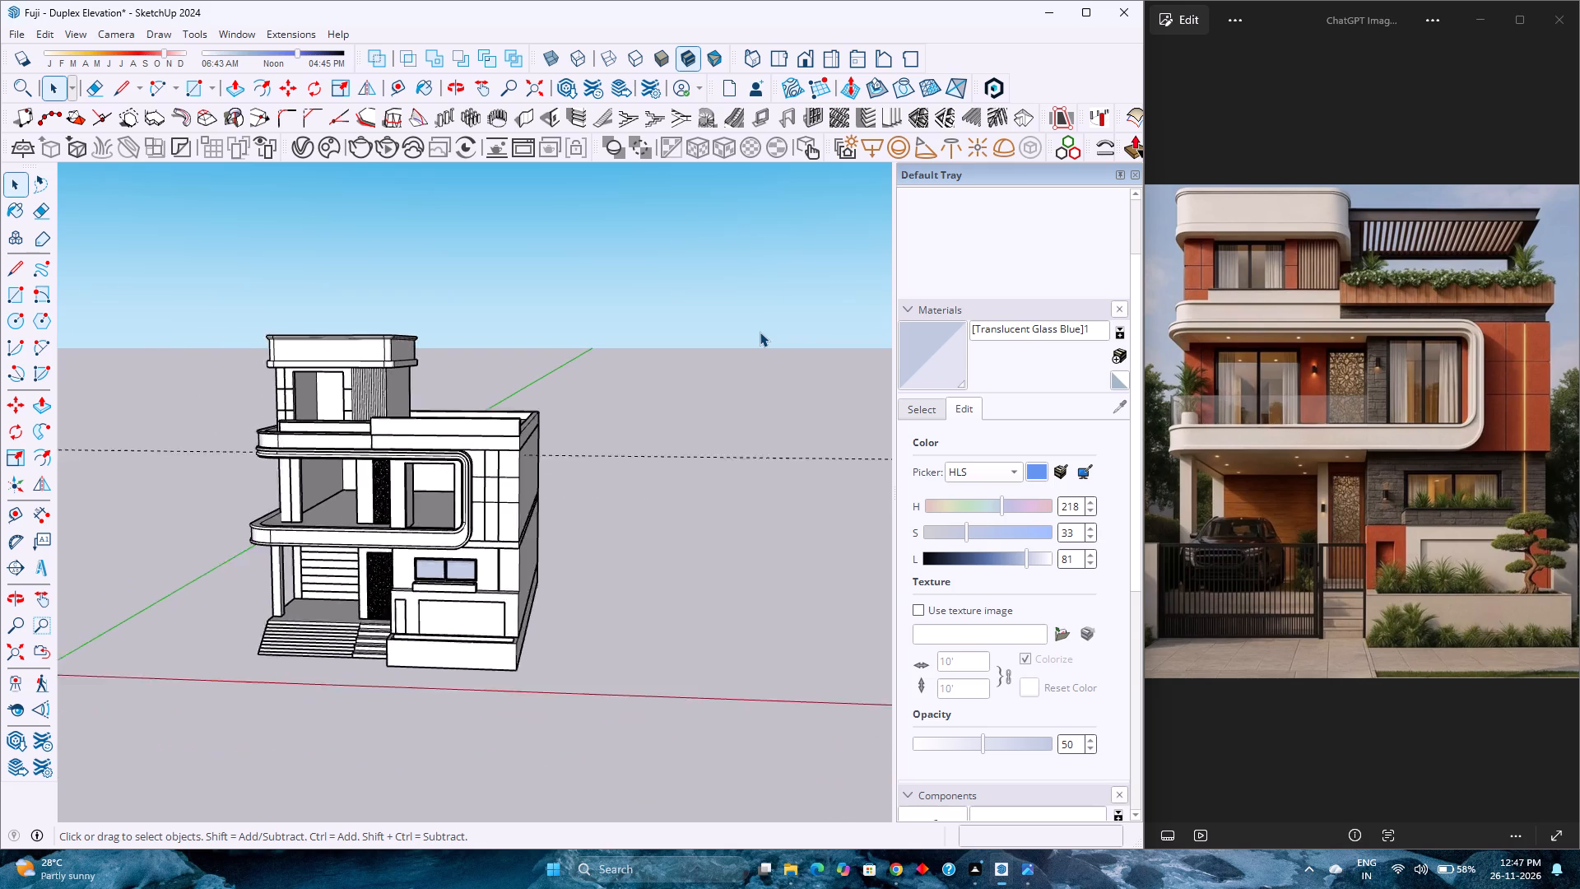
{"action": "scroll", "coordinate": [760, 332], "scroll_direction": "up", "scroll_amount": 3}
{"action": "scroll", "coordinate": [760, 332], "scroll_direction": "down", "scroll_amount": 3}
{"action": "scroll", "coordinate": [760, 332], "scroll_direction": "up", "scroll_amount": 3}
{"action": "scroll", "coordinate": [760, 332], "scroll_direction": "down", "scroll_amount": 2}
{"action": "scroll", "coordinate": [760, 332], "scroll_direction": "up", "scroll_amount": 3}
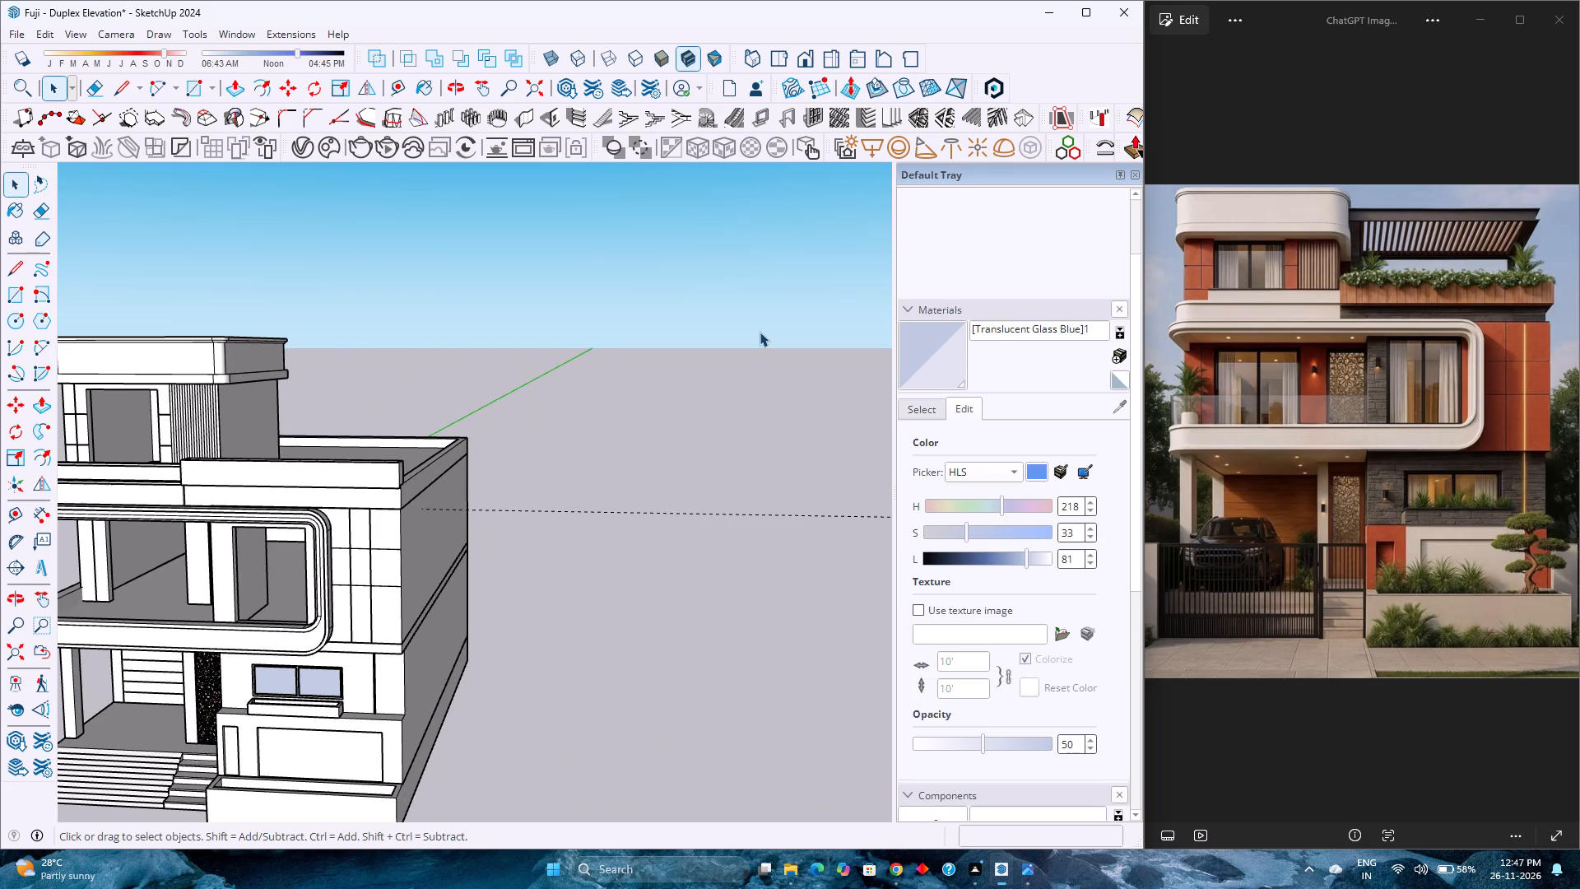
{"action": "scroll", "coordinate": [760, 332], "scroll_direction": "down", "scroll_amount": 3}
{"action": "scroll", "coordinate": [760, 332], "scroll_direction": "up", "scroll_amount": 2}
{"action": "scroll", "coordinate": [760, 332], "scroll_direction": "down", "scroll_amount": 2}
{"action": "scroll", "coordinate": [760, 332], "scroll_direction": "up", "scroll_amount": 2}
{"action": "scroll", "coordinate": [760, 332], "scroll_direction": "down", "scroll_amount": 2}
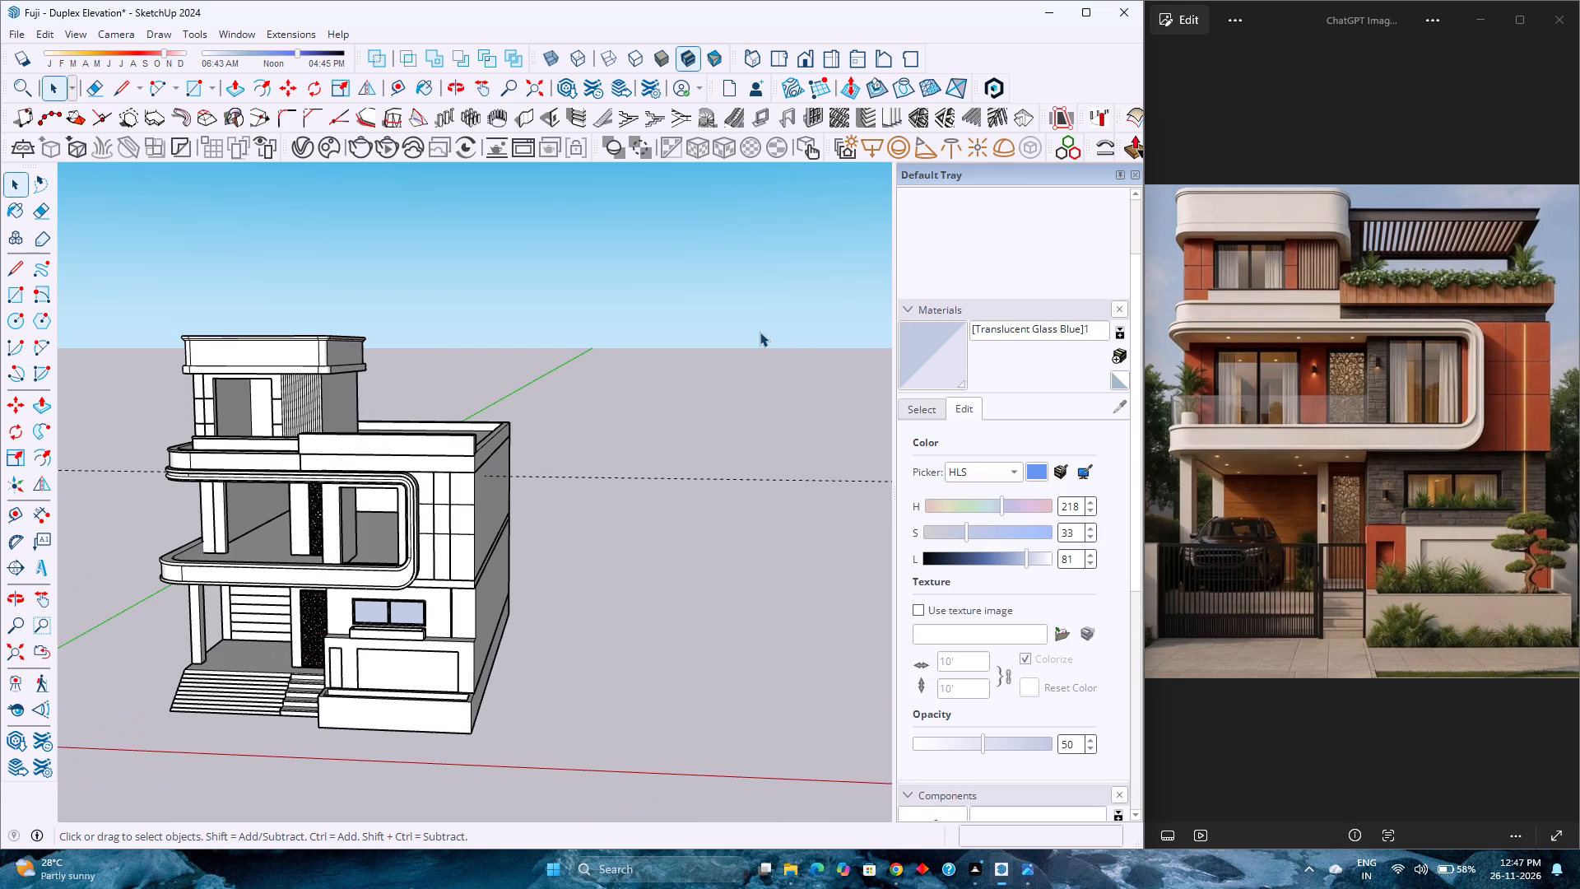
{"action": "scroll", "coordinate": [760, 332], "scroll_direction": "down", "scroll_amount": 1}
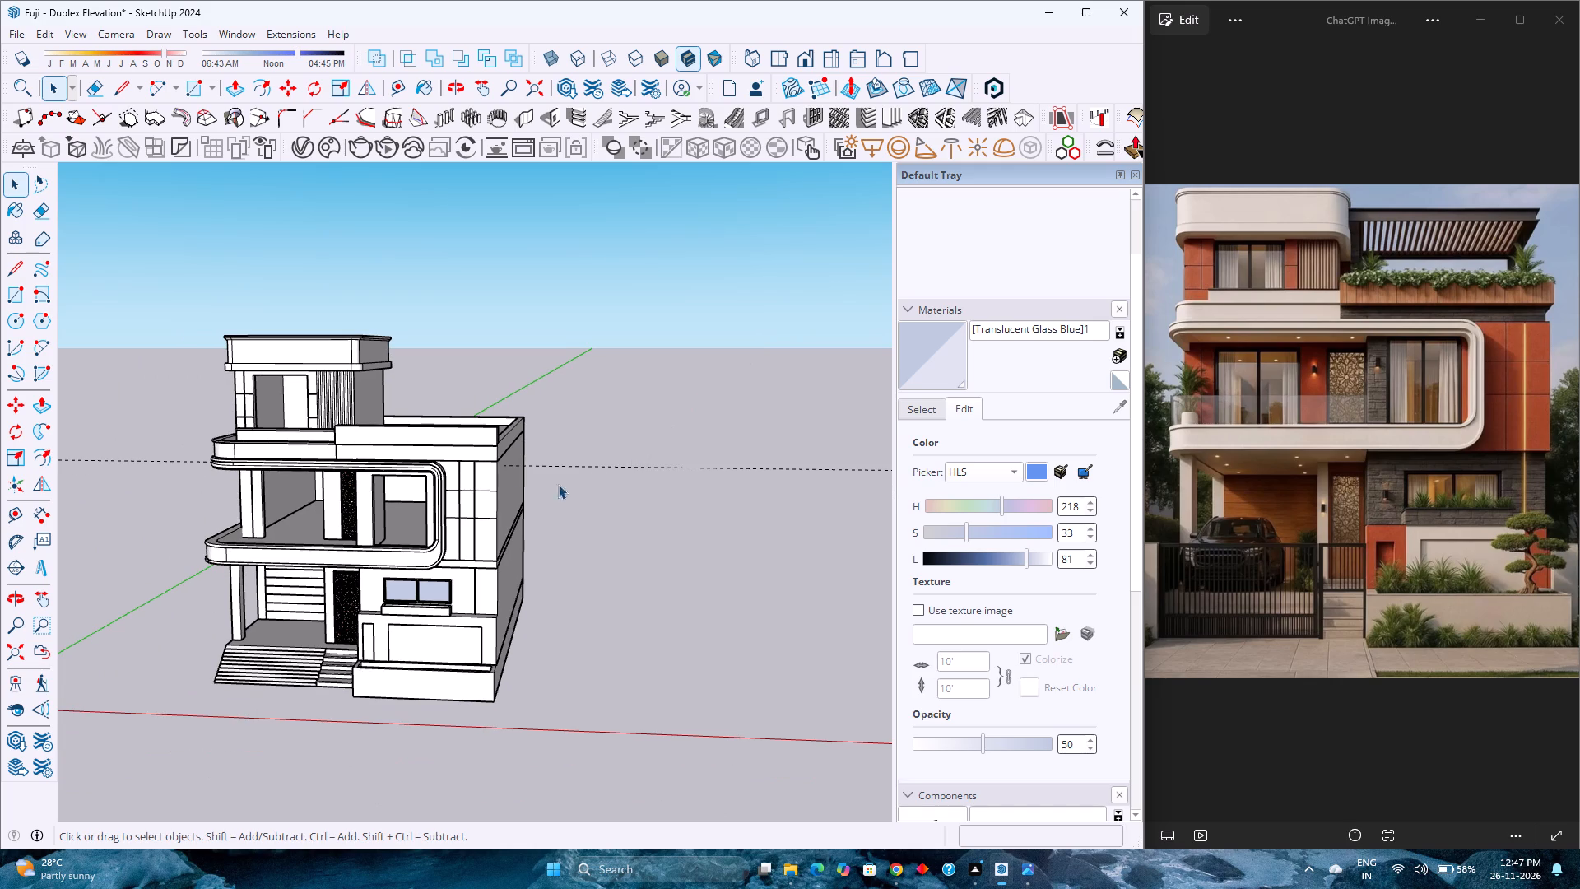
Open the first-floor wall group for editing and delete the horizontal guide line at the balcony openings' head level.
{"action": "middle_click_drag", "start_coordinate": [424, 523], "coordinate": [483, 457]}
{"action": "scroll", "coordinate": [521, 451], "scroll_direction": "up", "scroll_amount": 3}
{"action": "double_click", "coordinate": [582, 447]}
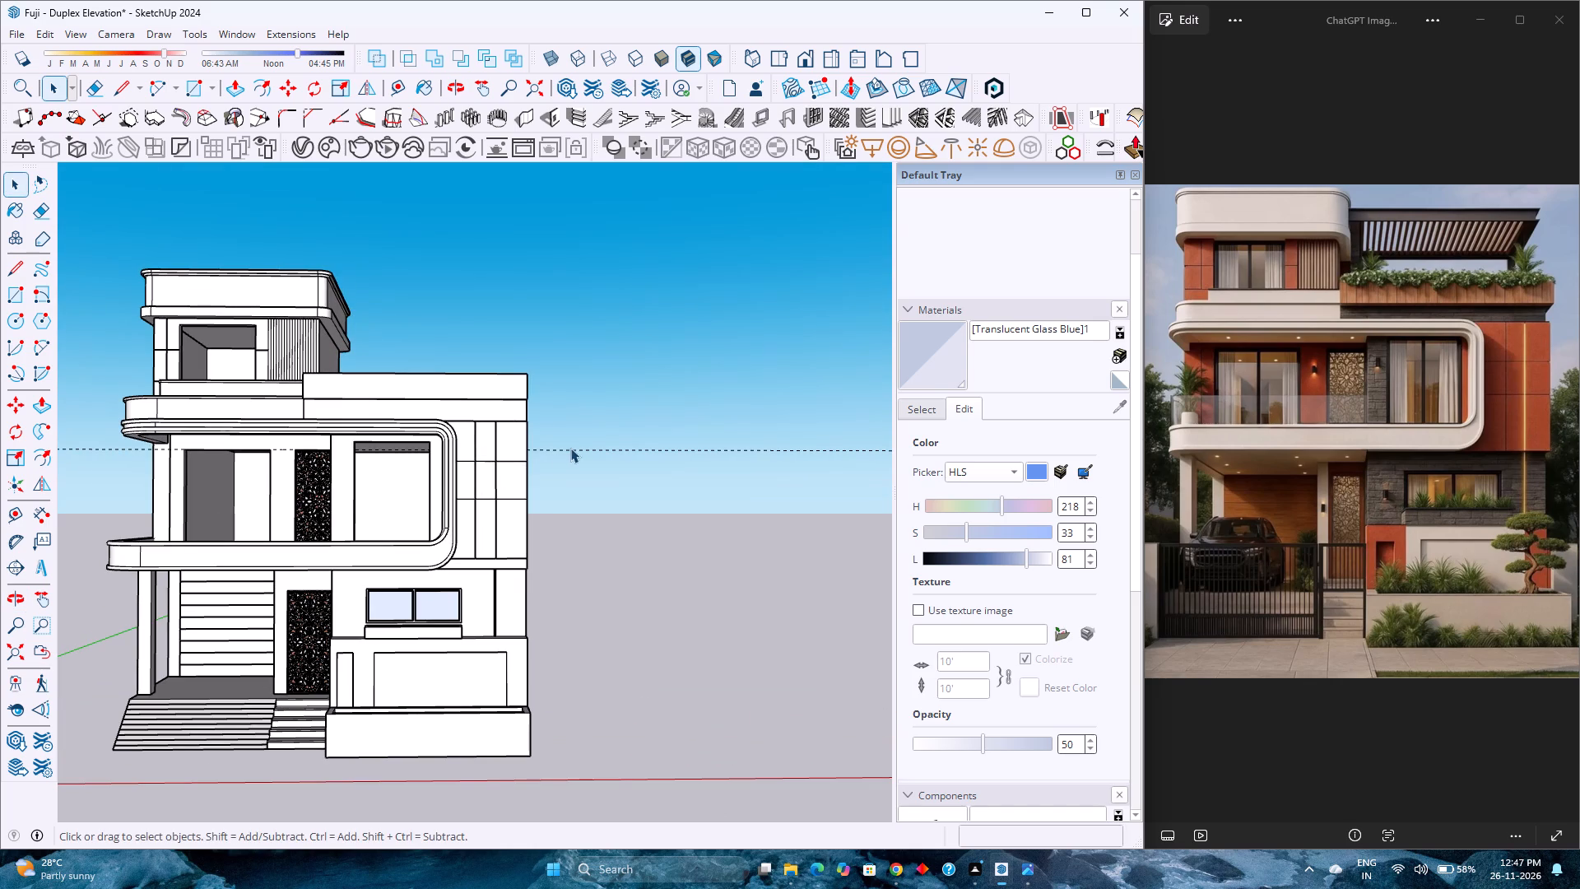
{"action": "double_click", "coordinate": [486, 454]}
{"action": "left_click", "coordinate": [608, 449]}
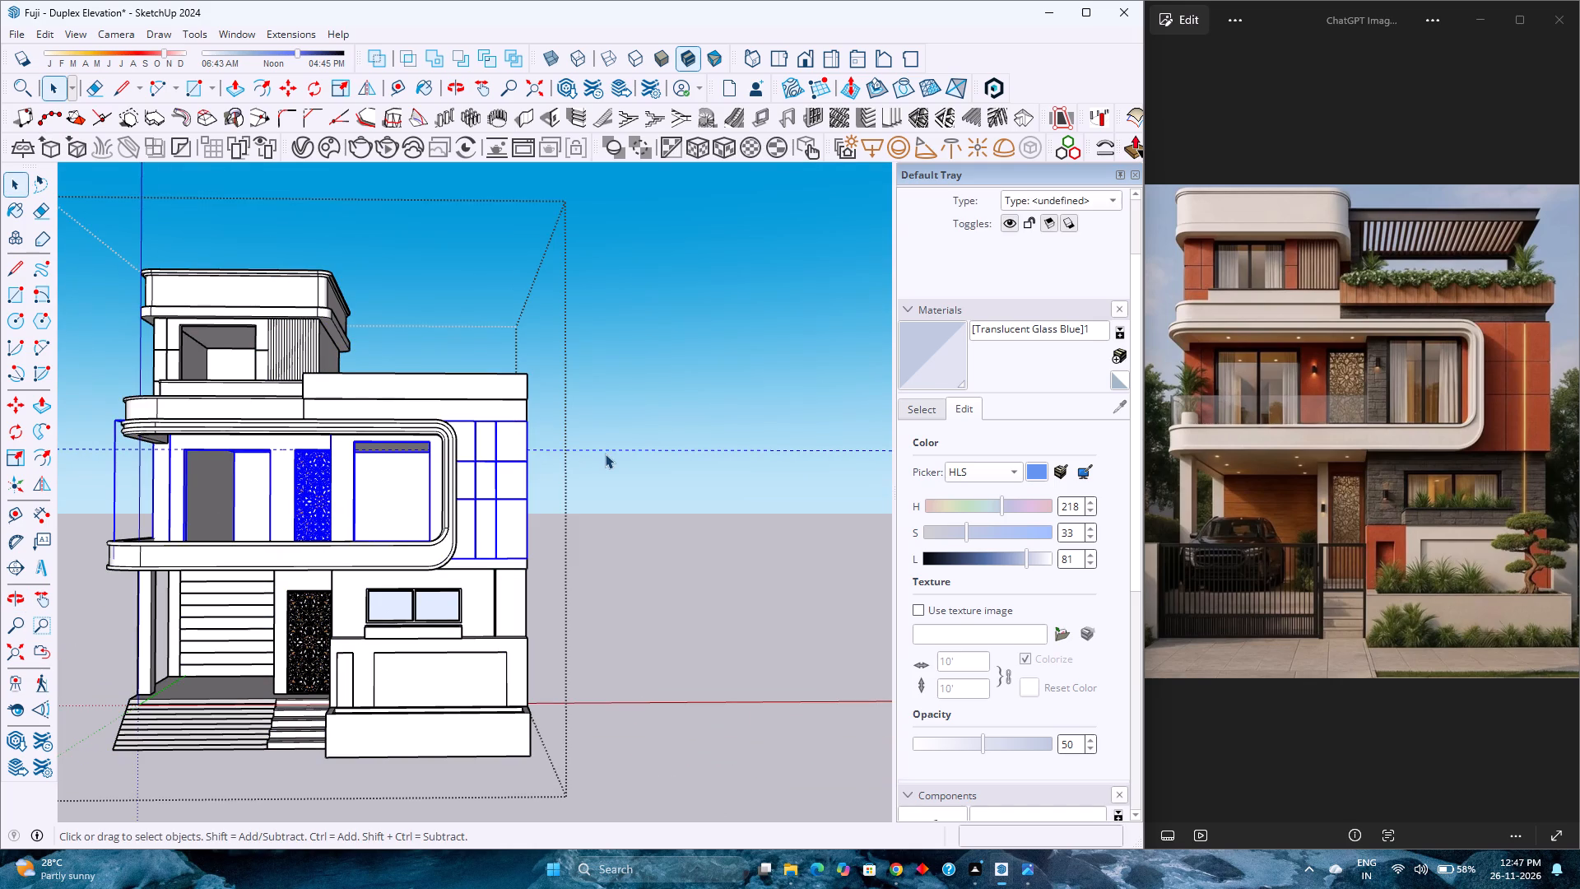
{"action": "double_click", "coordinate": [611, 448]}
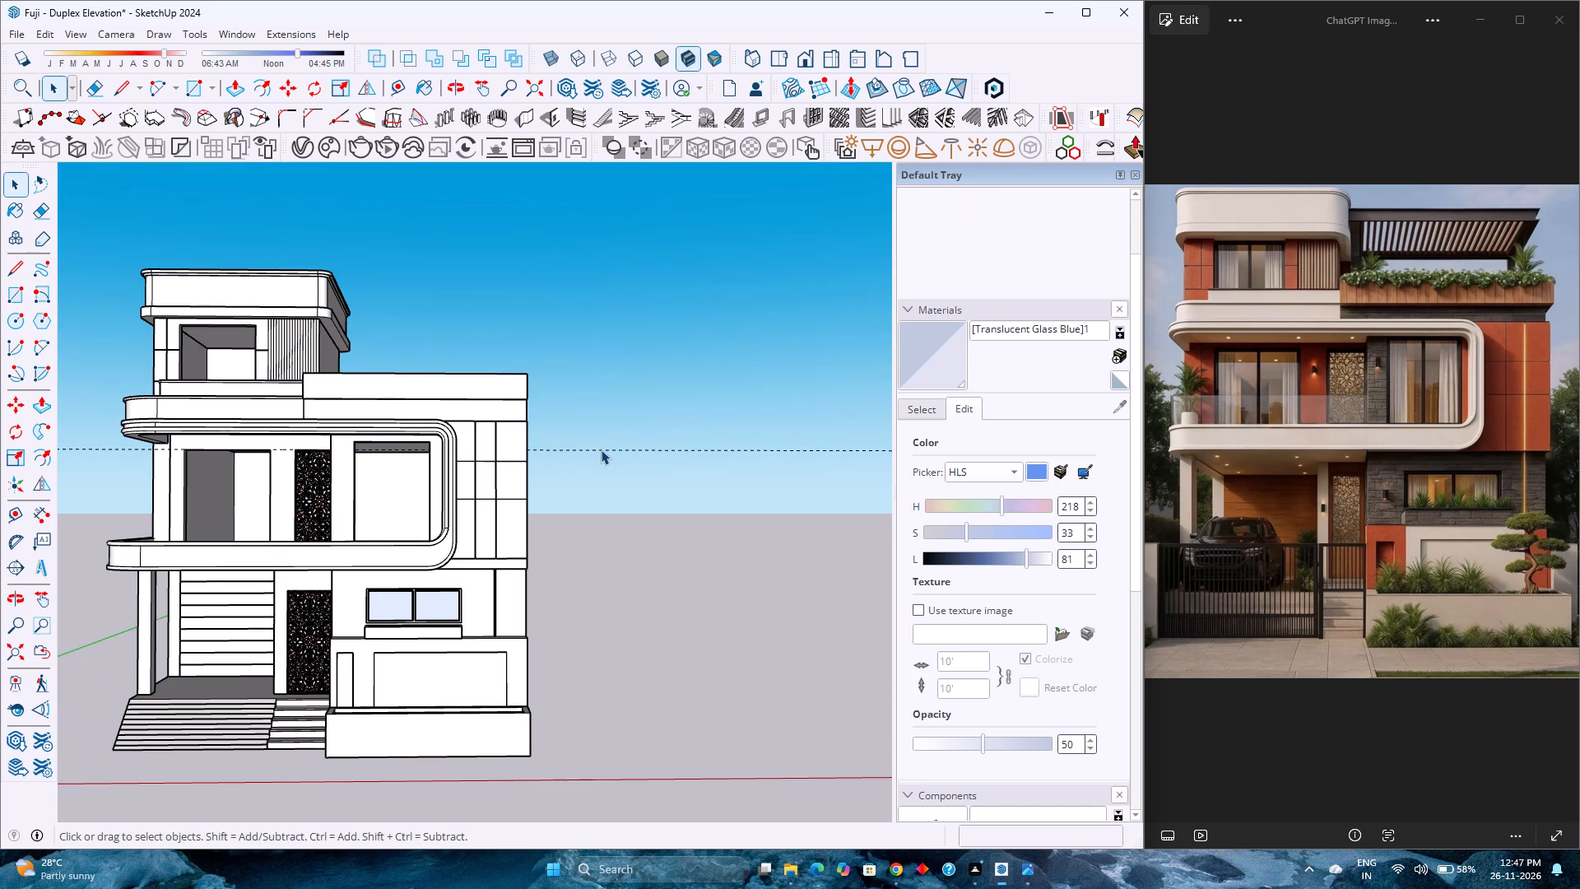
{"action": "left_click", "coordinate": [601, 449]}
{"action": "triple_click", "coordinate": [601, 449]}
{"action": "left_click", "coordinate": [601, 449]}
{"action": "left_click", "coordinate": [601, 449]}
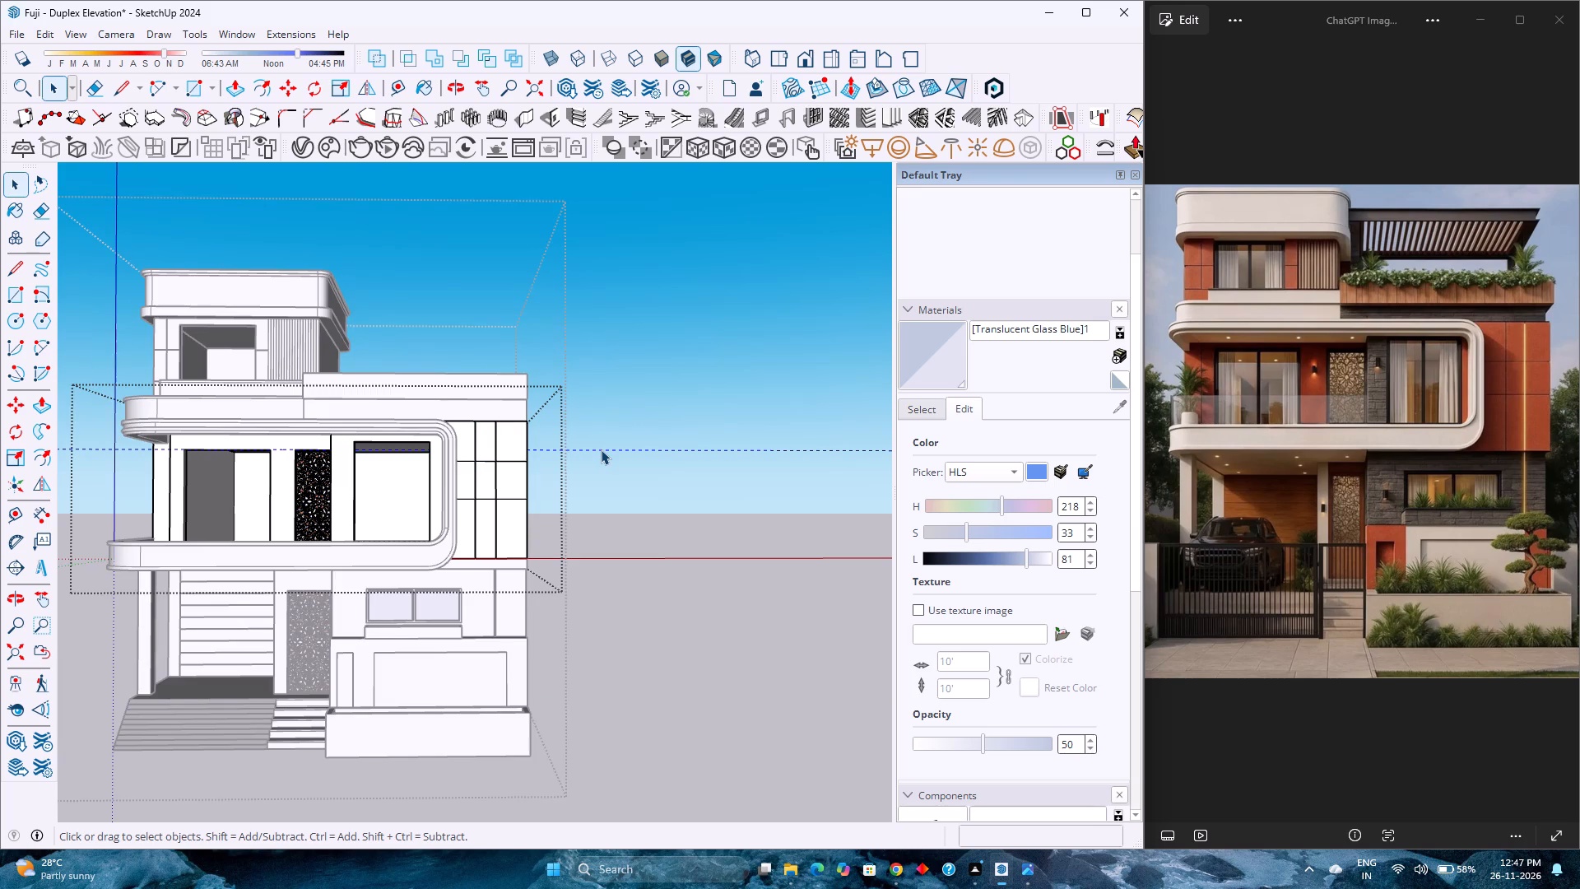
{"action": "key", "text": "BackSpace"}
{"action": "key", "text": "Delete"}
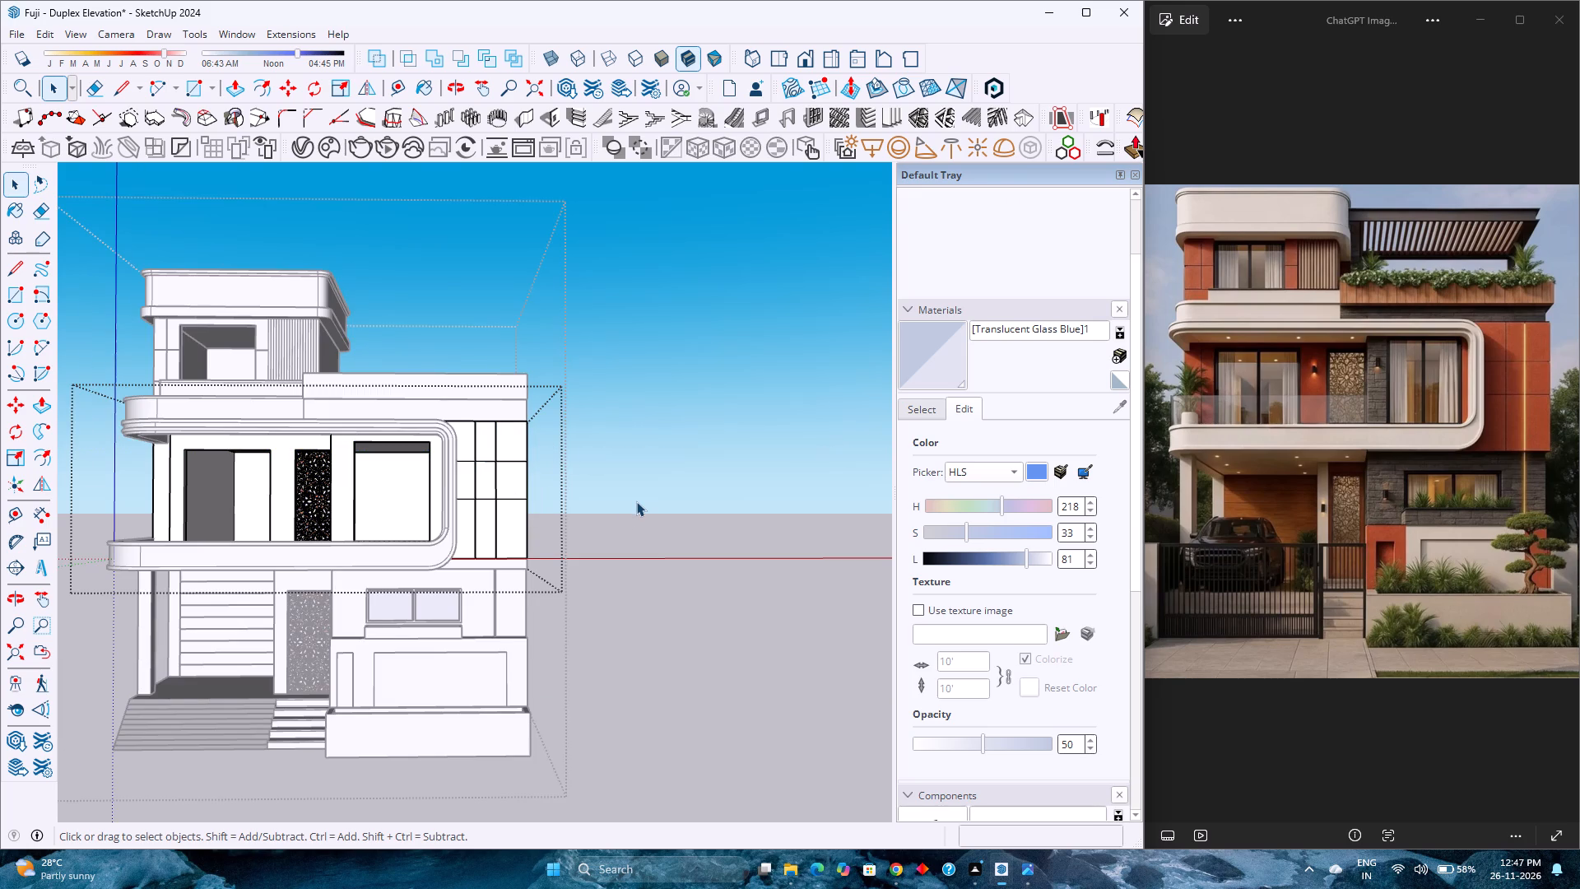
{"action": "double_click", "coordinate": [636, 501]}
Save the duplex elevation model.
{"action": "key", "text": "ctrl+s"}
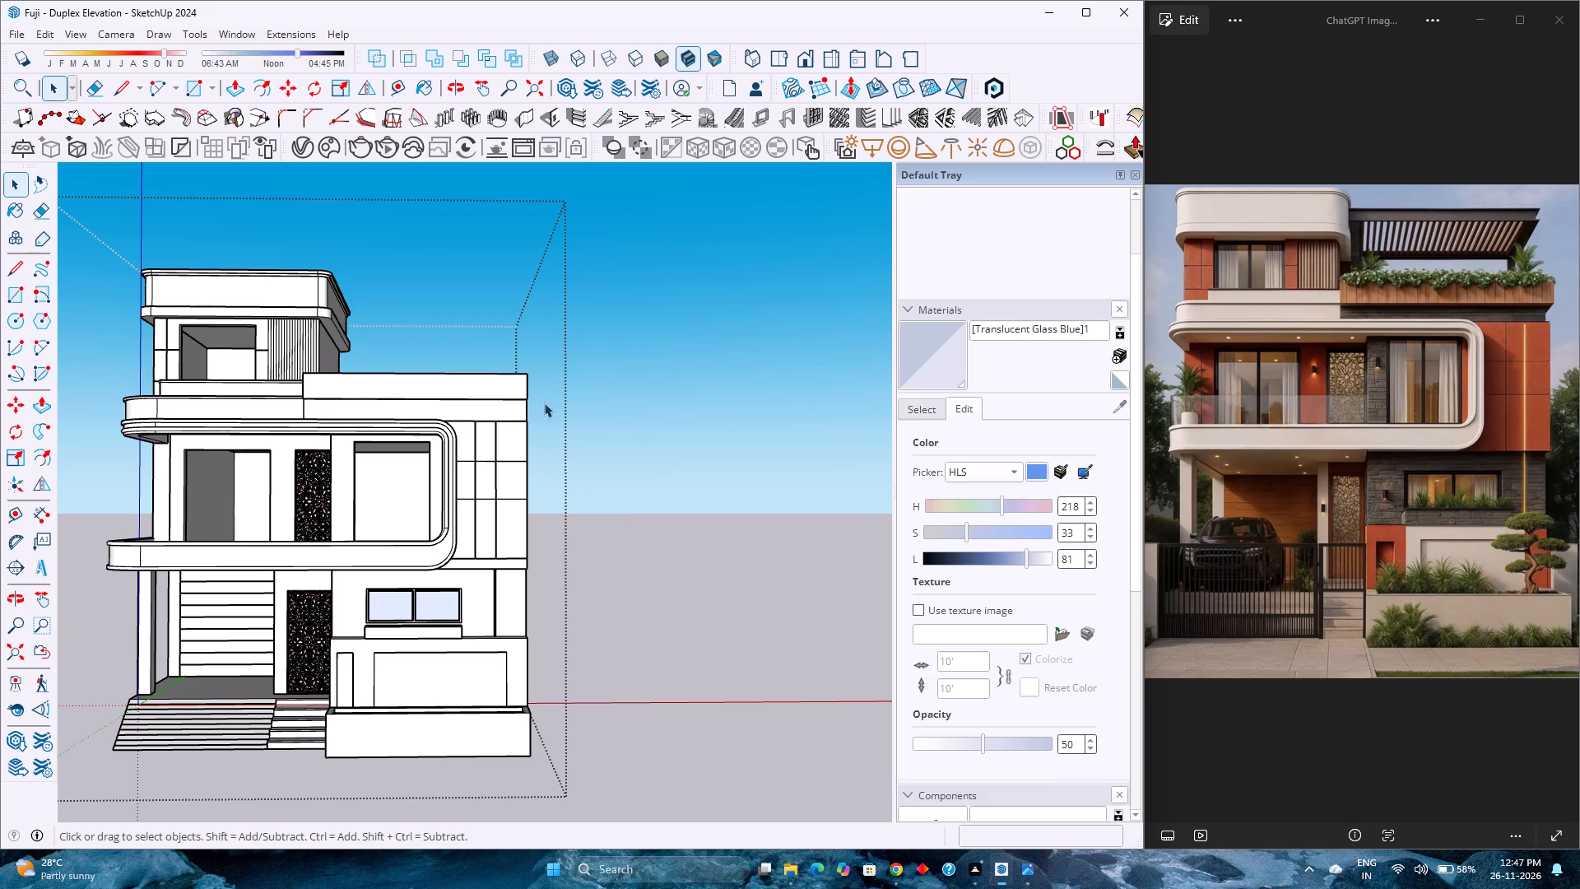
Return to the standard front view and fit the whole model in it.
{"action": "scroll", "coordinate": [494, 401], "scroll_direction": "down", "scroll_amount": 4}
{"action": "left_click", "coordinate": [812, 55]}
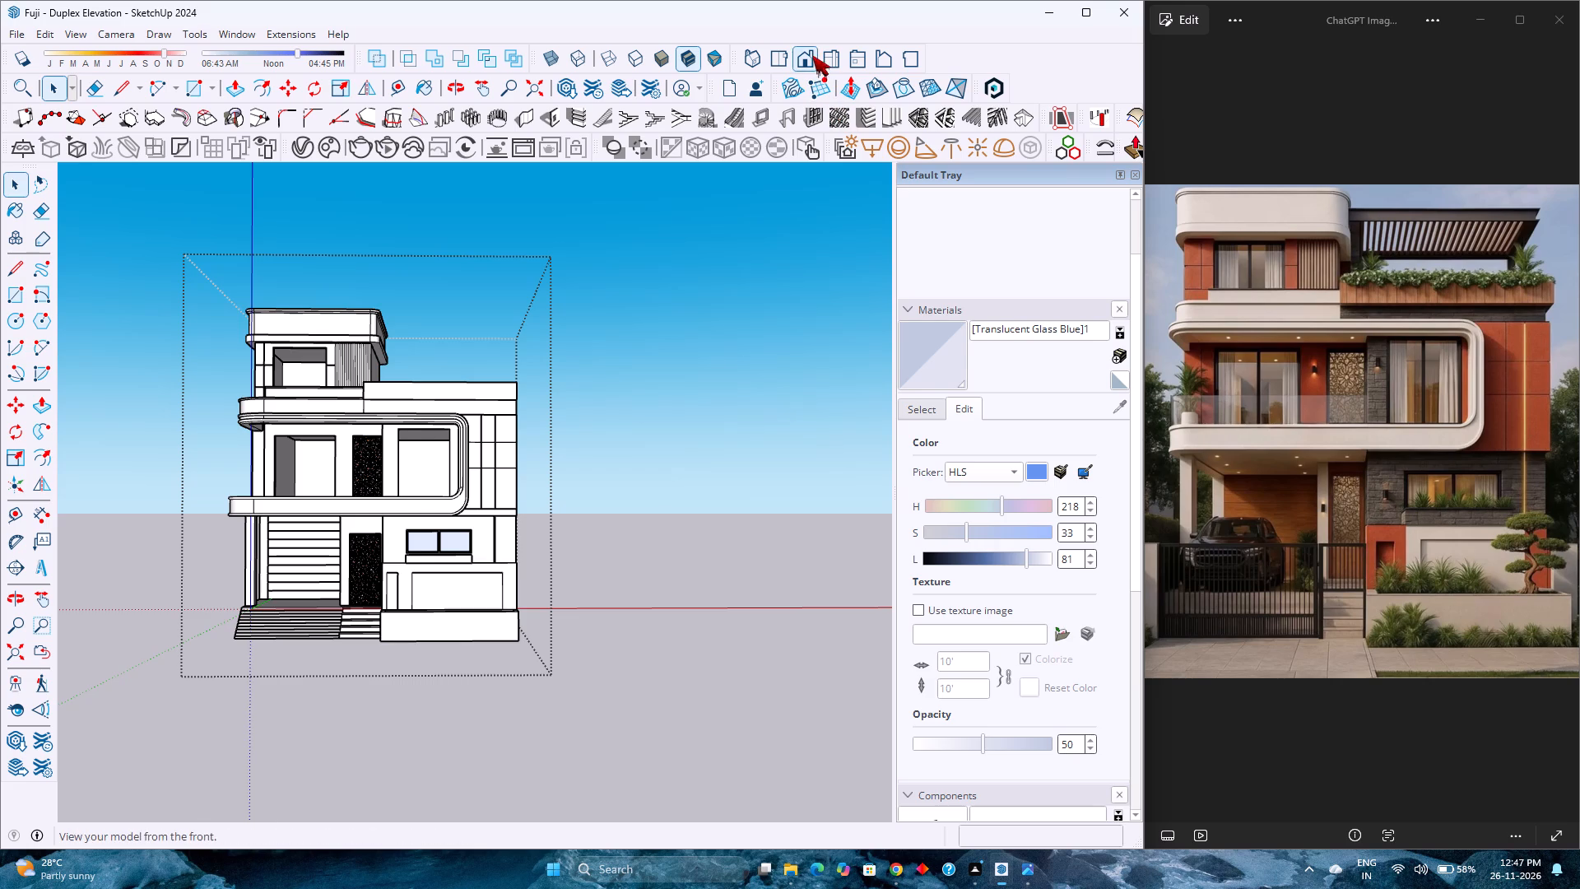
{"action": "left_click", "coordinate": [2, 657]}
{"action": "left_click", "coordinate": [11, 654]}
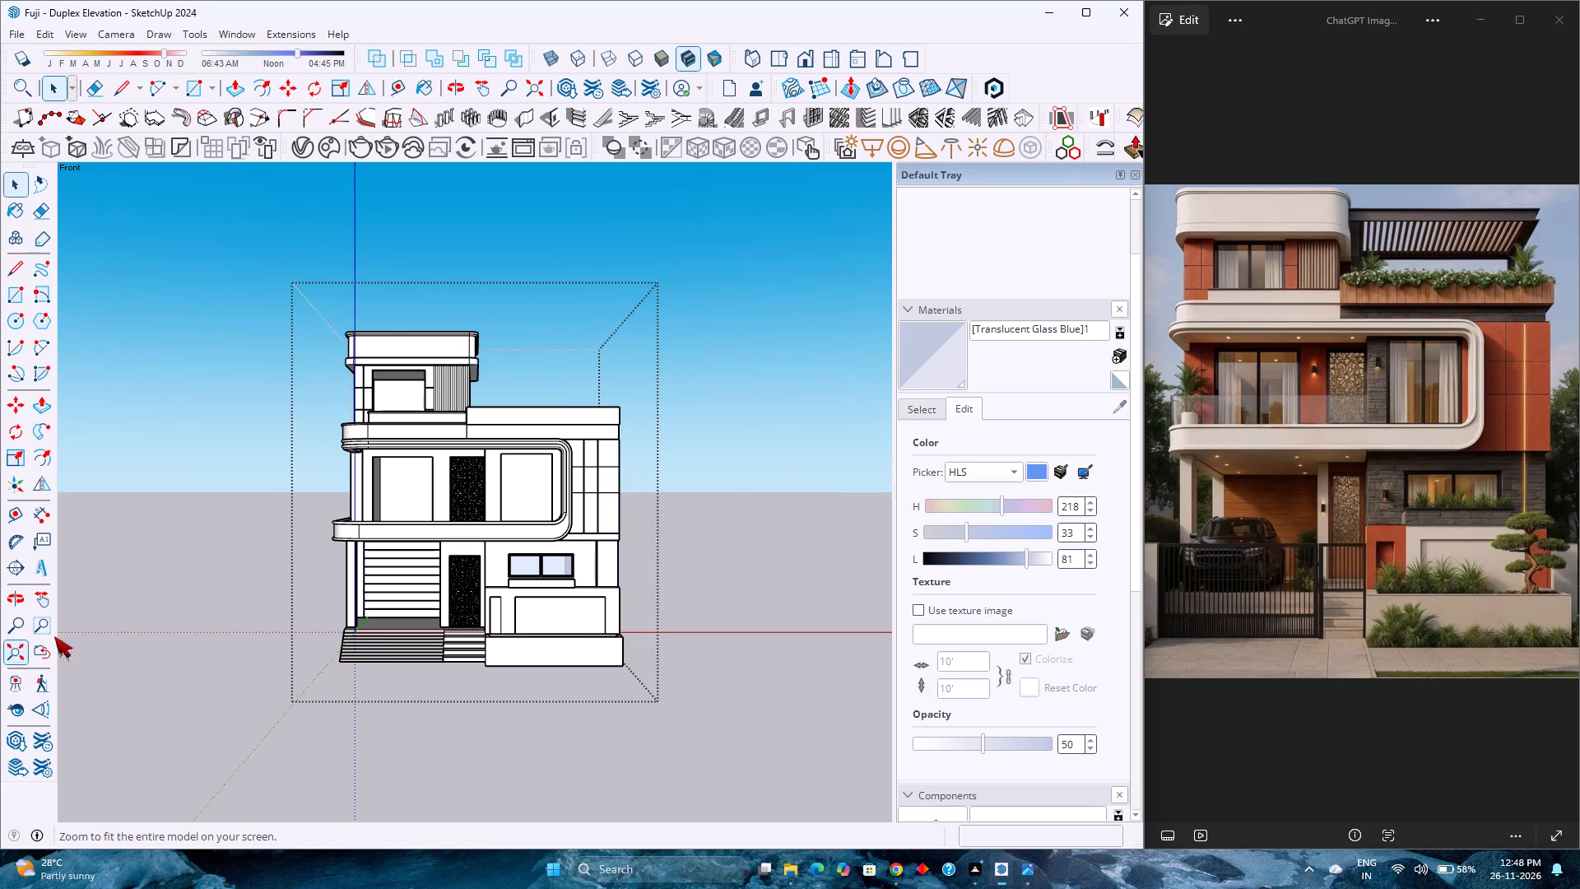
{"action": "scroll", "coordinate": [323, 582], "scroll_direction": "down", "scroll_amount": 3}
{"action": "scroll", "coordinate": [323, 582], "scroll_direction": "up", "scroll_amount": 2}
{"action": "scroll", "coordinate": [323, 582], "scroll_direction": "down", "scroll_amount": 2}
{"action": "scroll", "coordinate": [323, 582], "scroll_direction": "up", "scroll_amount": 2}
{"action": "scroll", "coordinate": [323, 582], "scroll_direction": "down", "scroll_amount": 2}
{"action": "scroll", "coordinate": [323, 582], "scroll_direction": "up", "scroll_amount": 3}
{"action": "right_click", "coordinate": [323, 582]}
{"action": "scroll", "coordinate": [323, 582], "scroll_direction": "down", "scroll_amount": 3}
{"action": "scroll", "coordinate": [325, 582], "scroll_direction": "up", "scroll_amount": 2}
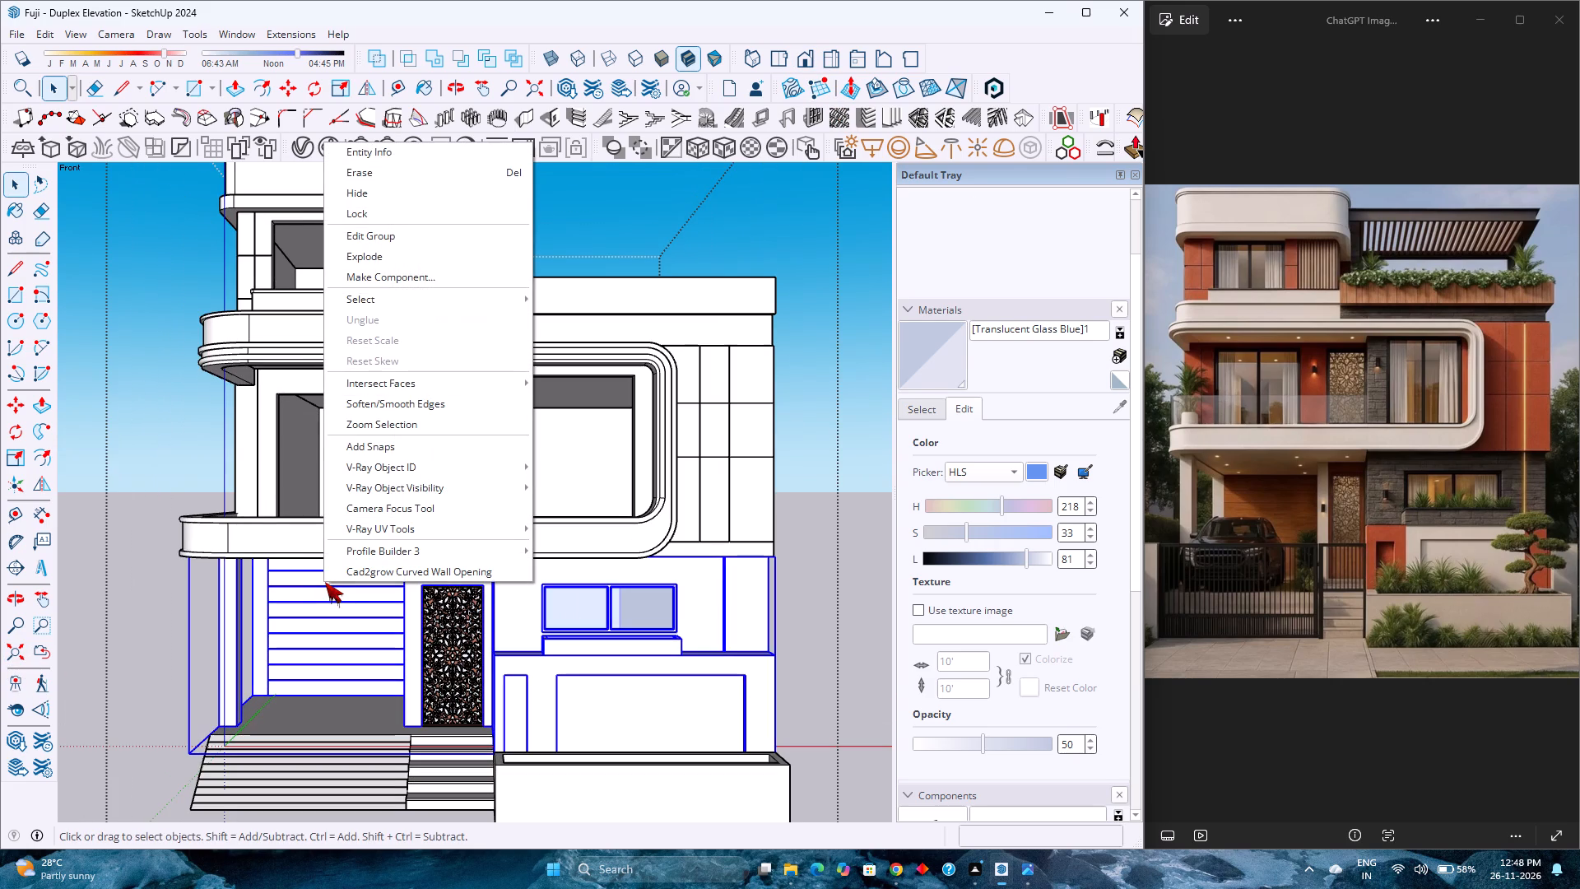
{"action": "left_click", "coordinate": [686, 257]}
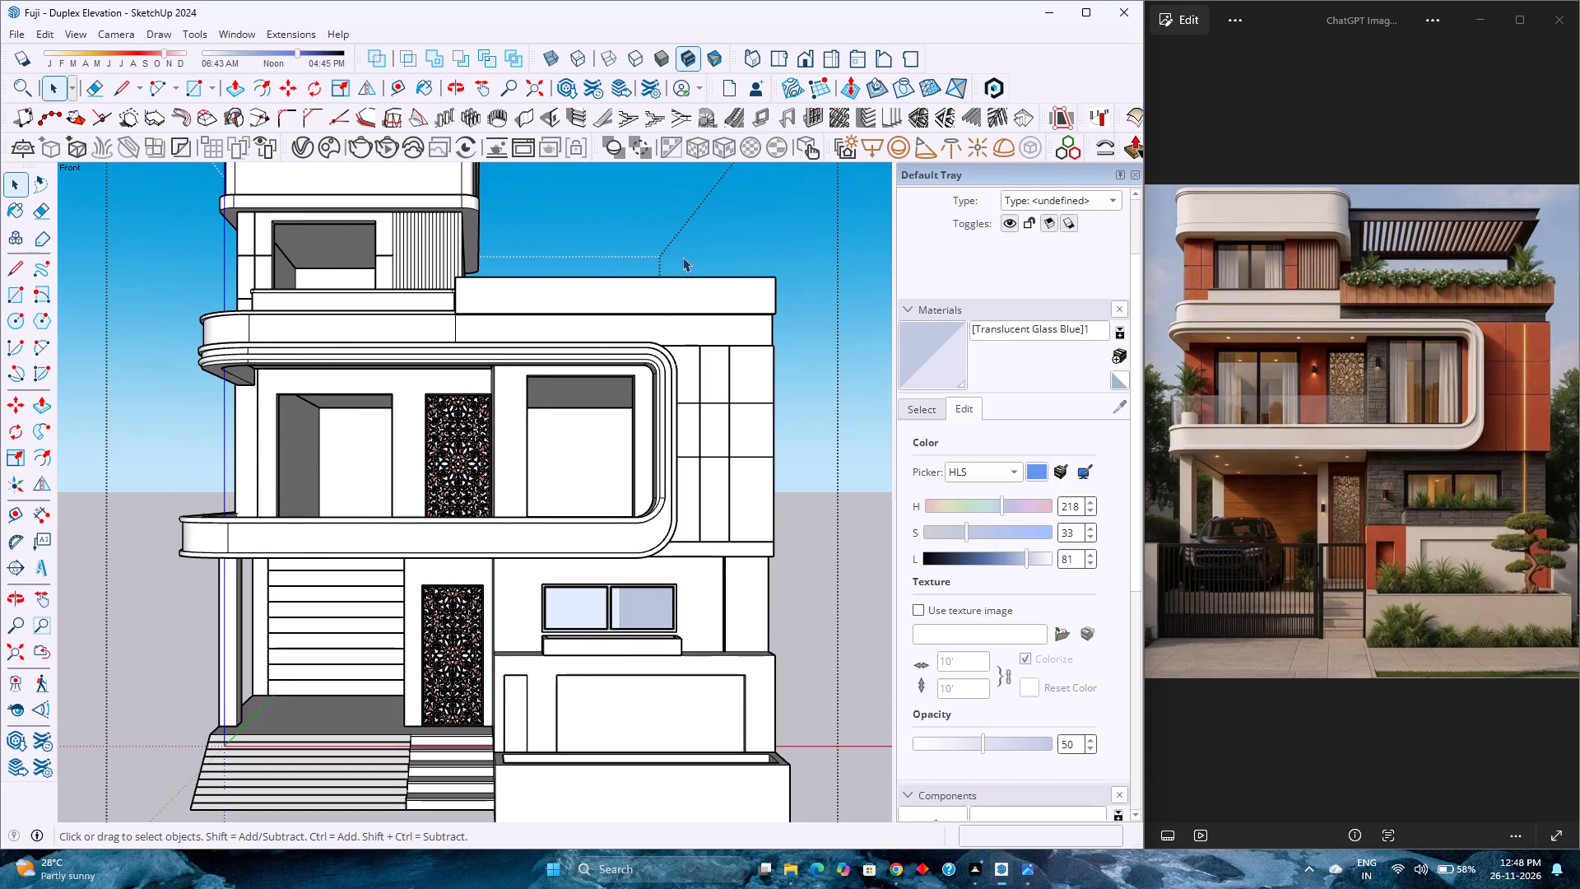
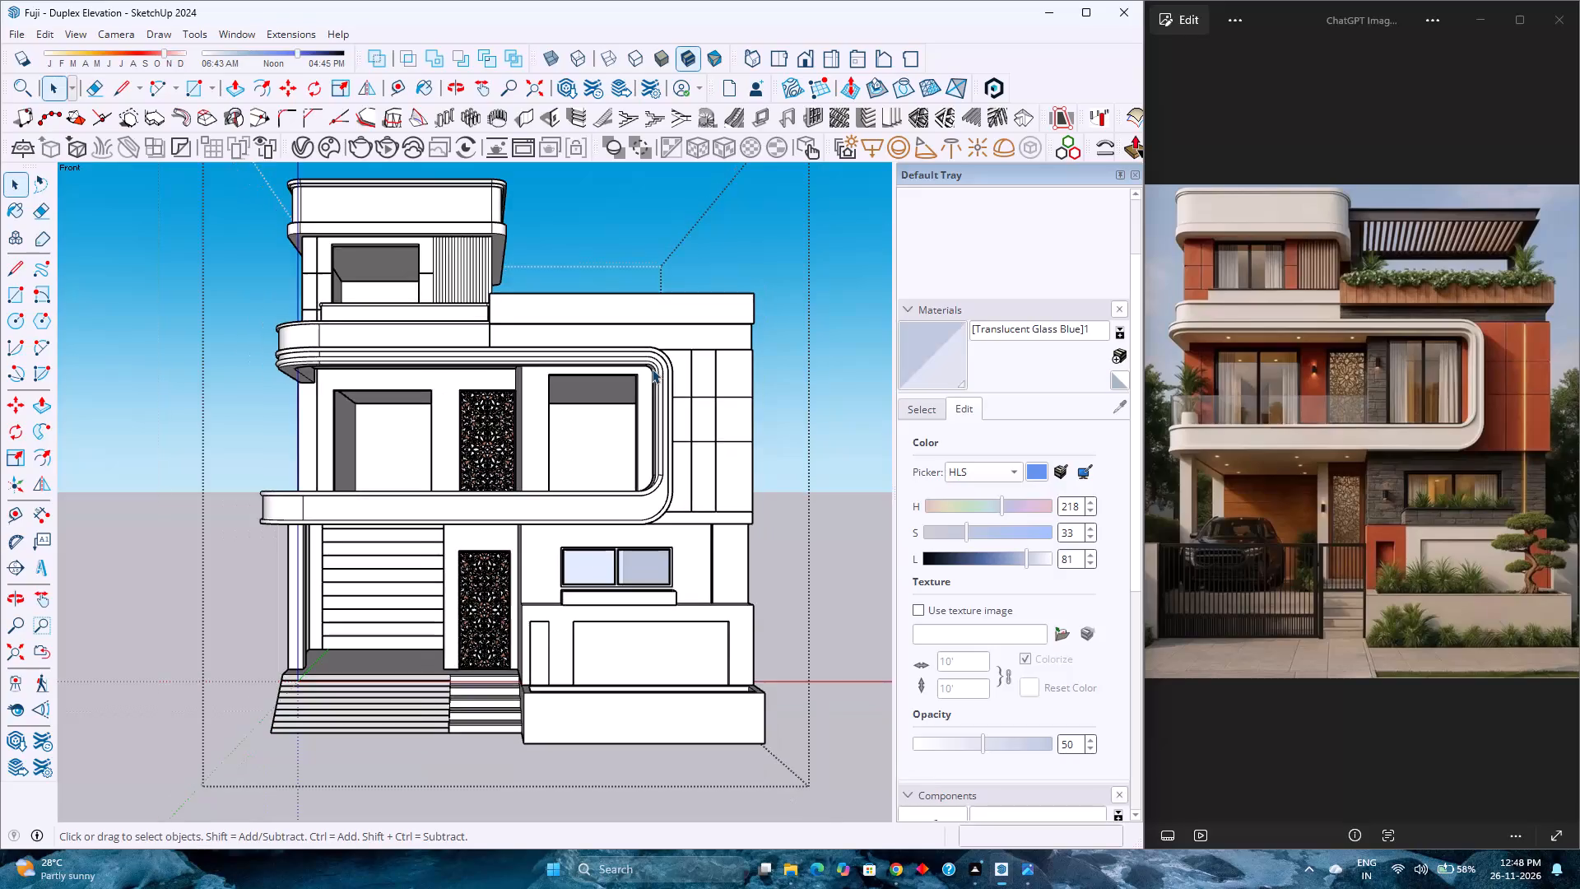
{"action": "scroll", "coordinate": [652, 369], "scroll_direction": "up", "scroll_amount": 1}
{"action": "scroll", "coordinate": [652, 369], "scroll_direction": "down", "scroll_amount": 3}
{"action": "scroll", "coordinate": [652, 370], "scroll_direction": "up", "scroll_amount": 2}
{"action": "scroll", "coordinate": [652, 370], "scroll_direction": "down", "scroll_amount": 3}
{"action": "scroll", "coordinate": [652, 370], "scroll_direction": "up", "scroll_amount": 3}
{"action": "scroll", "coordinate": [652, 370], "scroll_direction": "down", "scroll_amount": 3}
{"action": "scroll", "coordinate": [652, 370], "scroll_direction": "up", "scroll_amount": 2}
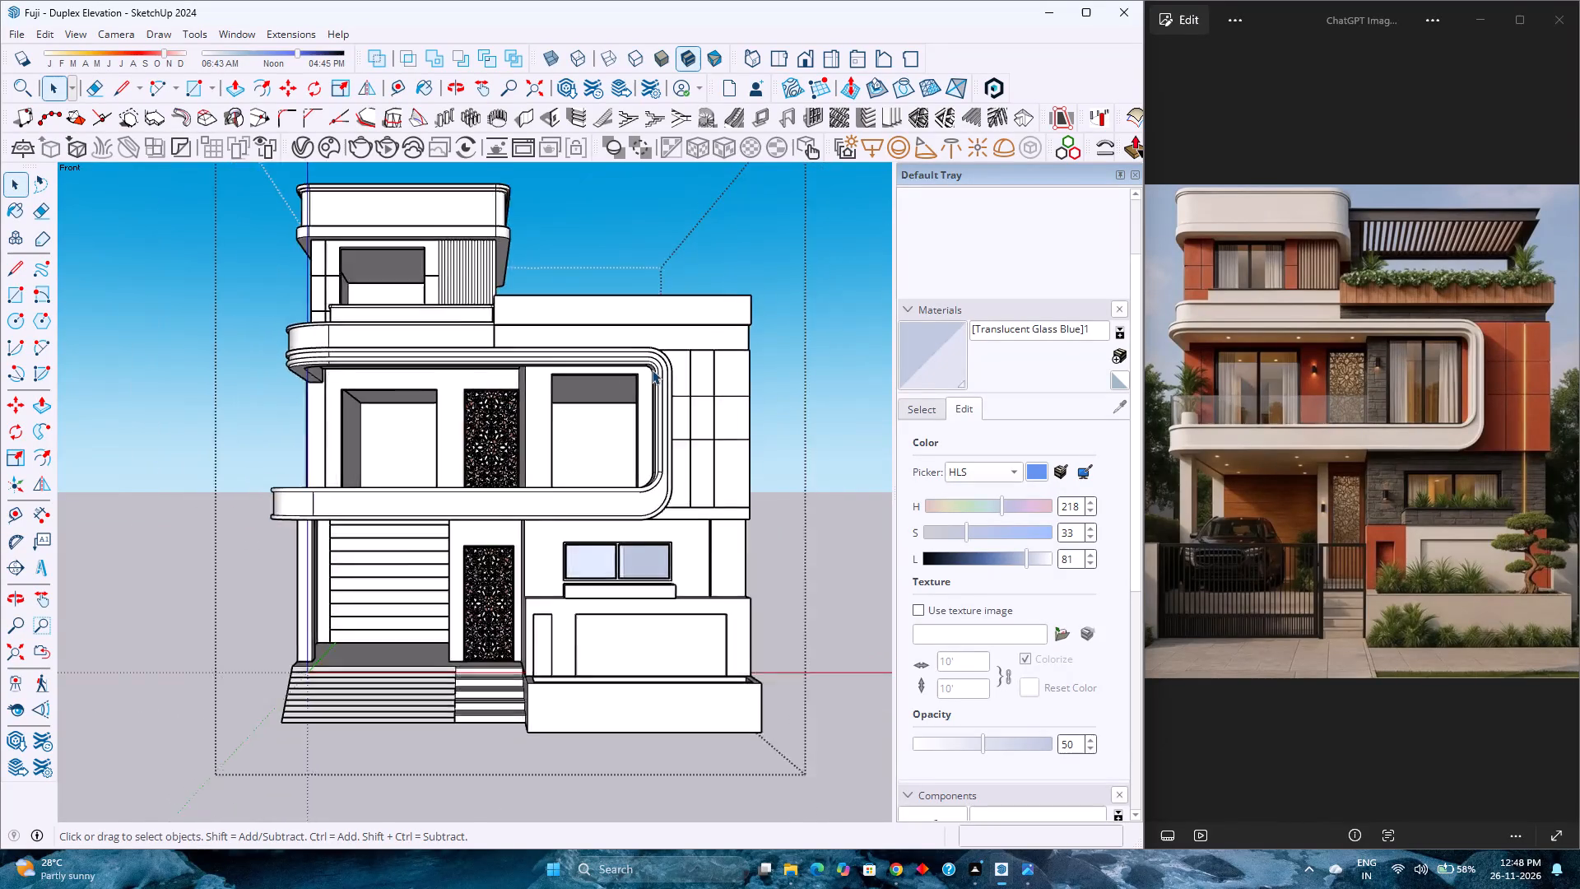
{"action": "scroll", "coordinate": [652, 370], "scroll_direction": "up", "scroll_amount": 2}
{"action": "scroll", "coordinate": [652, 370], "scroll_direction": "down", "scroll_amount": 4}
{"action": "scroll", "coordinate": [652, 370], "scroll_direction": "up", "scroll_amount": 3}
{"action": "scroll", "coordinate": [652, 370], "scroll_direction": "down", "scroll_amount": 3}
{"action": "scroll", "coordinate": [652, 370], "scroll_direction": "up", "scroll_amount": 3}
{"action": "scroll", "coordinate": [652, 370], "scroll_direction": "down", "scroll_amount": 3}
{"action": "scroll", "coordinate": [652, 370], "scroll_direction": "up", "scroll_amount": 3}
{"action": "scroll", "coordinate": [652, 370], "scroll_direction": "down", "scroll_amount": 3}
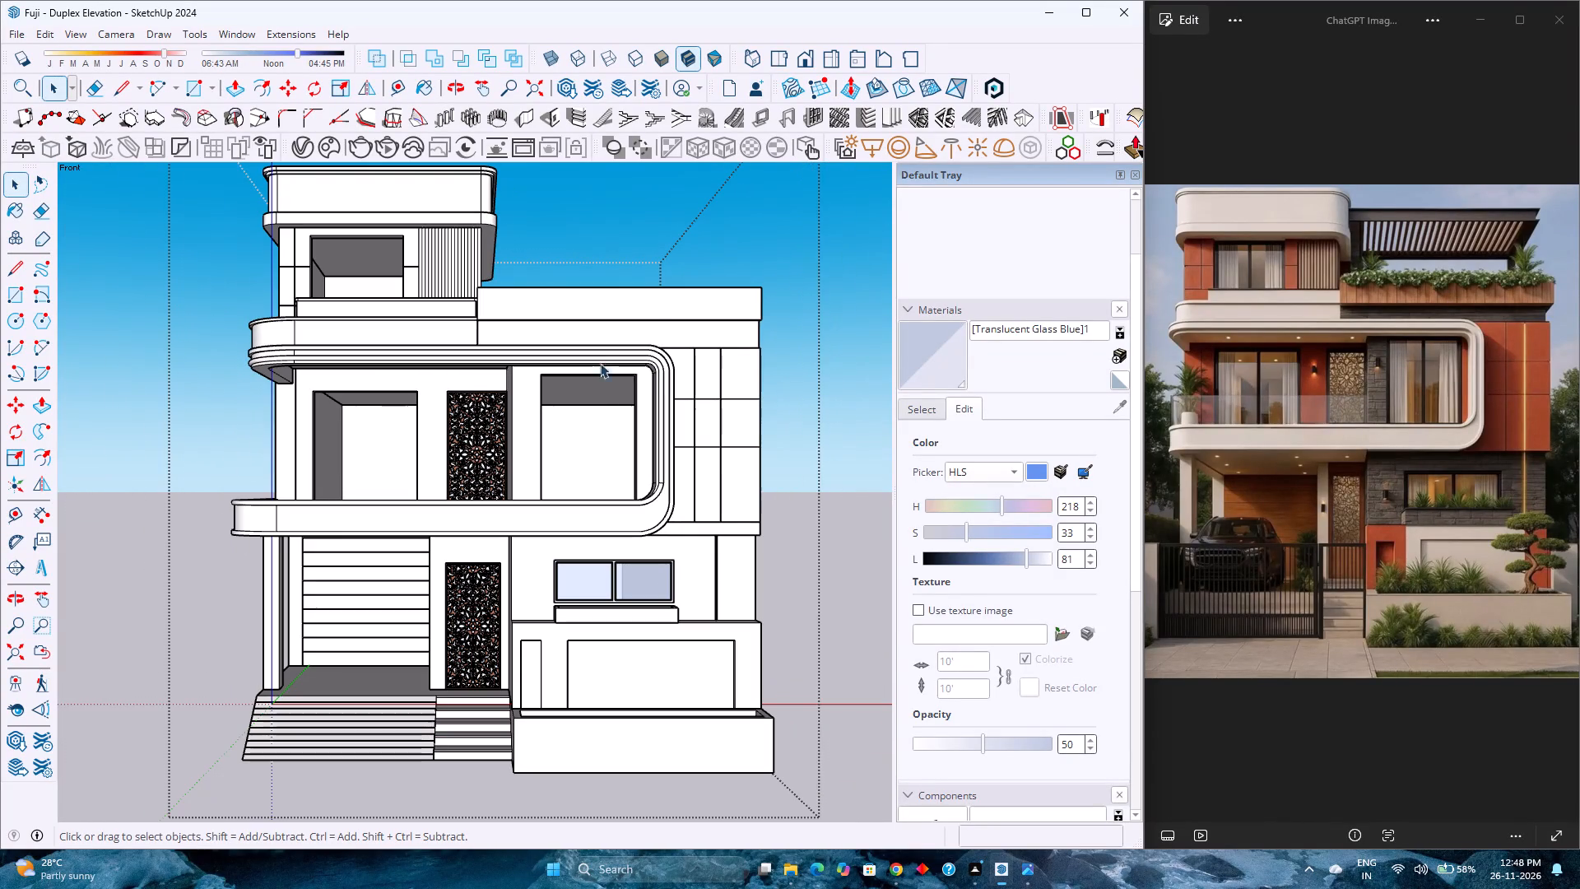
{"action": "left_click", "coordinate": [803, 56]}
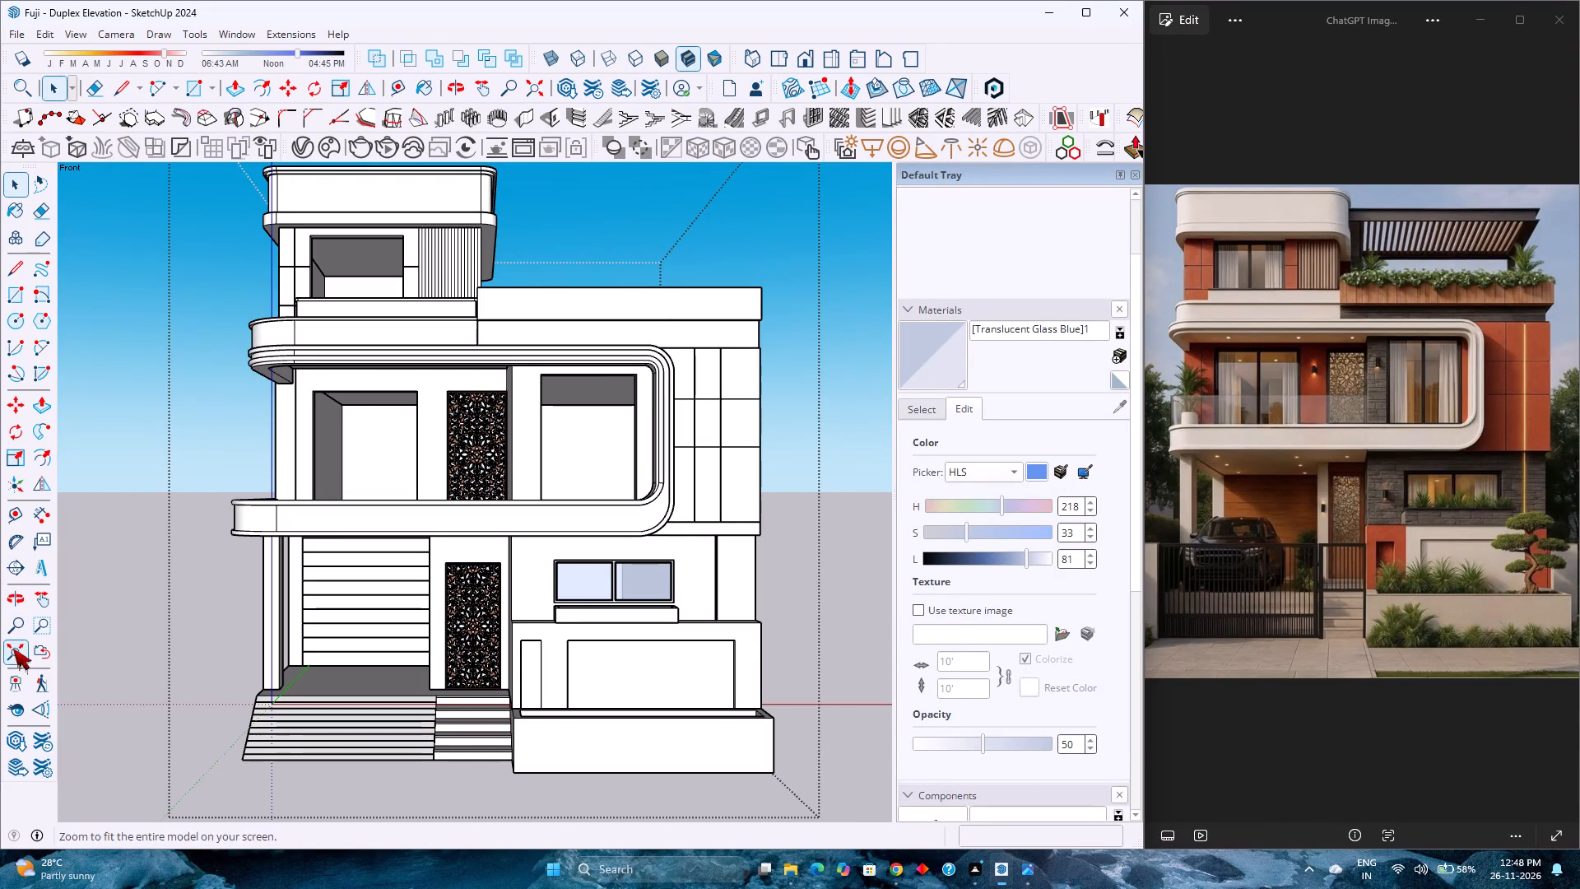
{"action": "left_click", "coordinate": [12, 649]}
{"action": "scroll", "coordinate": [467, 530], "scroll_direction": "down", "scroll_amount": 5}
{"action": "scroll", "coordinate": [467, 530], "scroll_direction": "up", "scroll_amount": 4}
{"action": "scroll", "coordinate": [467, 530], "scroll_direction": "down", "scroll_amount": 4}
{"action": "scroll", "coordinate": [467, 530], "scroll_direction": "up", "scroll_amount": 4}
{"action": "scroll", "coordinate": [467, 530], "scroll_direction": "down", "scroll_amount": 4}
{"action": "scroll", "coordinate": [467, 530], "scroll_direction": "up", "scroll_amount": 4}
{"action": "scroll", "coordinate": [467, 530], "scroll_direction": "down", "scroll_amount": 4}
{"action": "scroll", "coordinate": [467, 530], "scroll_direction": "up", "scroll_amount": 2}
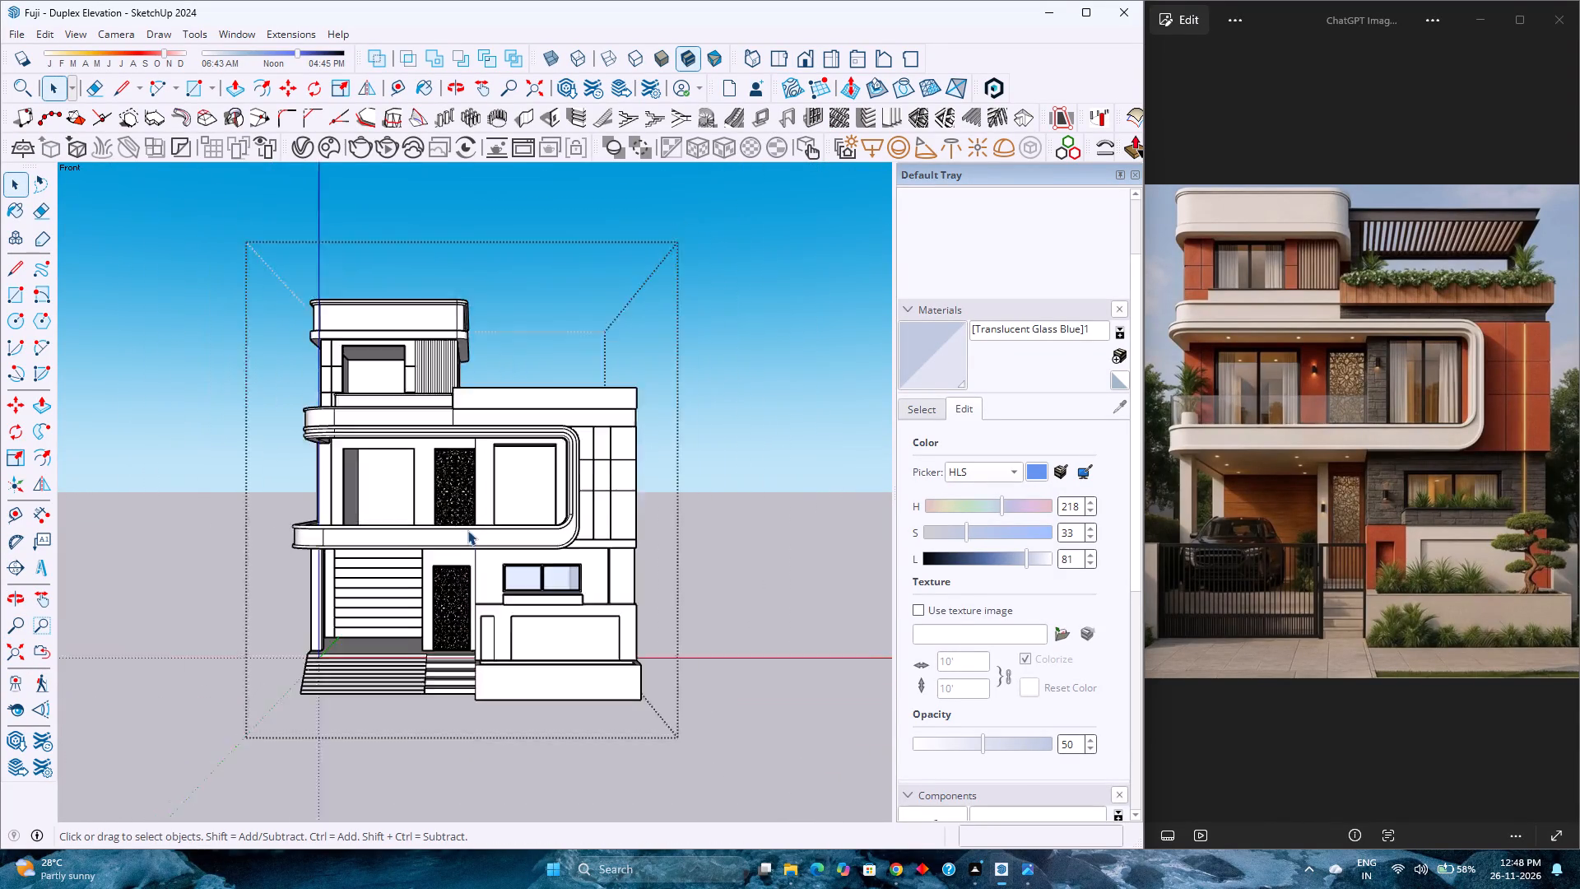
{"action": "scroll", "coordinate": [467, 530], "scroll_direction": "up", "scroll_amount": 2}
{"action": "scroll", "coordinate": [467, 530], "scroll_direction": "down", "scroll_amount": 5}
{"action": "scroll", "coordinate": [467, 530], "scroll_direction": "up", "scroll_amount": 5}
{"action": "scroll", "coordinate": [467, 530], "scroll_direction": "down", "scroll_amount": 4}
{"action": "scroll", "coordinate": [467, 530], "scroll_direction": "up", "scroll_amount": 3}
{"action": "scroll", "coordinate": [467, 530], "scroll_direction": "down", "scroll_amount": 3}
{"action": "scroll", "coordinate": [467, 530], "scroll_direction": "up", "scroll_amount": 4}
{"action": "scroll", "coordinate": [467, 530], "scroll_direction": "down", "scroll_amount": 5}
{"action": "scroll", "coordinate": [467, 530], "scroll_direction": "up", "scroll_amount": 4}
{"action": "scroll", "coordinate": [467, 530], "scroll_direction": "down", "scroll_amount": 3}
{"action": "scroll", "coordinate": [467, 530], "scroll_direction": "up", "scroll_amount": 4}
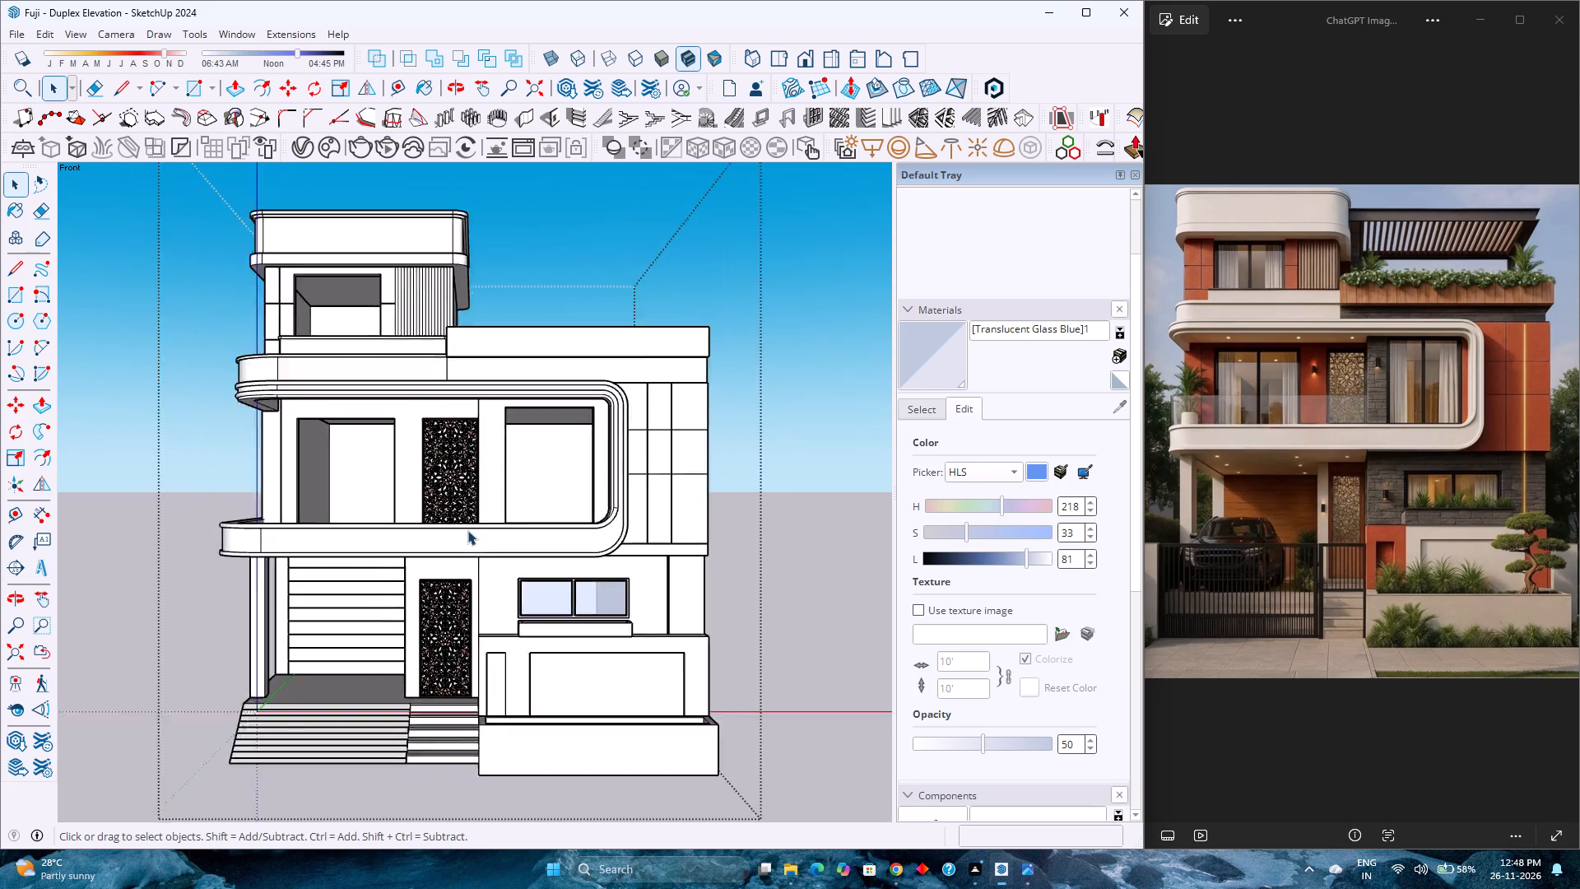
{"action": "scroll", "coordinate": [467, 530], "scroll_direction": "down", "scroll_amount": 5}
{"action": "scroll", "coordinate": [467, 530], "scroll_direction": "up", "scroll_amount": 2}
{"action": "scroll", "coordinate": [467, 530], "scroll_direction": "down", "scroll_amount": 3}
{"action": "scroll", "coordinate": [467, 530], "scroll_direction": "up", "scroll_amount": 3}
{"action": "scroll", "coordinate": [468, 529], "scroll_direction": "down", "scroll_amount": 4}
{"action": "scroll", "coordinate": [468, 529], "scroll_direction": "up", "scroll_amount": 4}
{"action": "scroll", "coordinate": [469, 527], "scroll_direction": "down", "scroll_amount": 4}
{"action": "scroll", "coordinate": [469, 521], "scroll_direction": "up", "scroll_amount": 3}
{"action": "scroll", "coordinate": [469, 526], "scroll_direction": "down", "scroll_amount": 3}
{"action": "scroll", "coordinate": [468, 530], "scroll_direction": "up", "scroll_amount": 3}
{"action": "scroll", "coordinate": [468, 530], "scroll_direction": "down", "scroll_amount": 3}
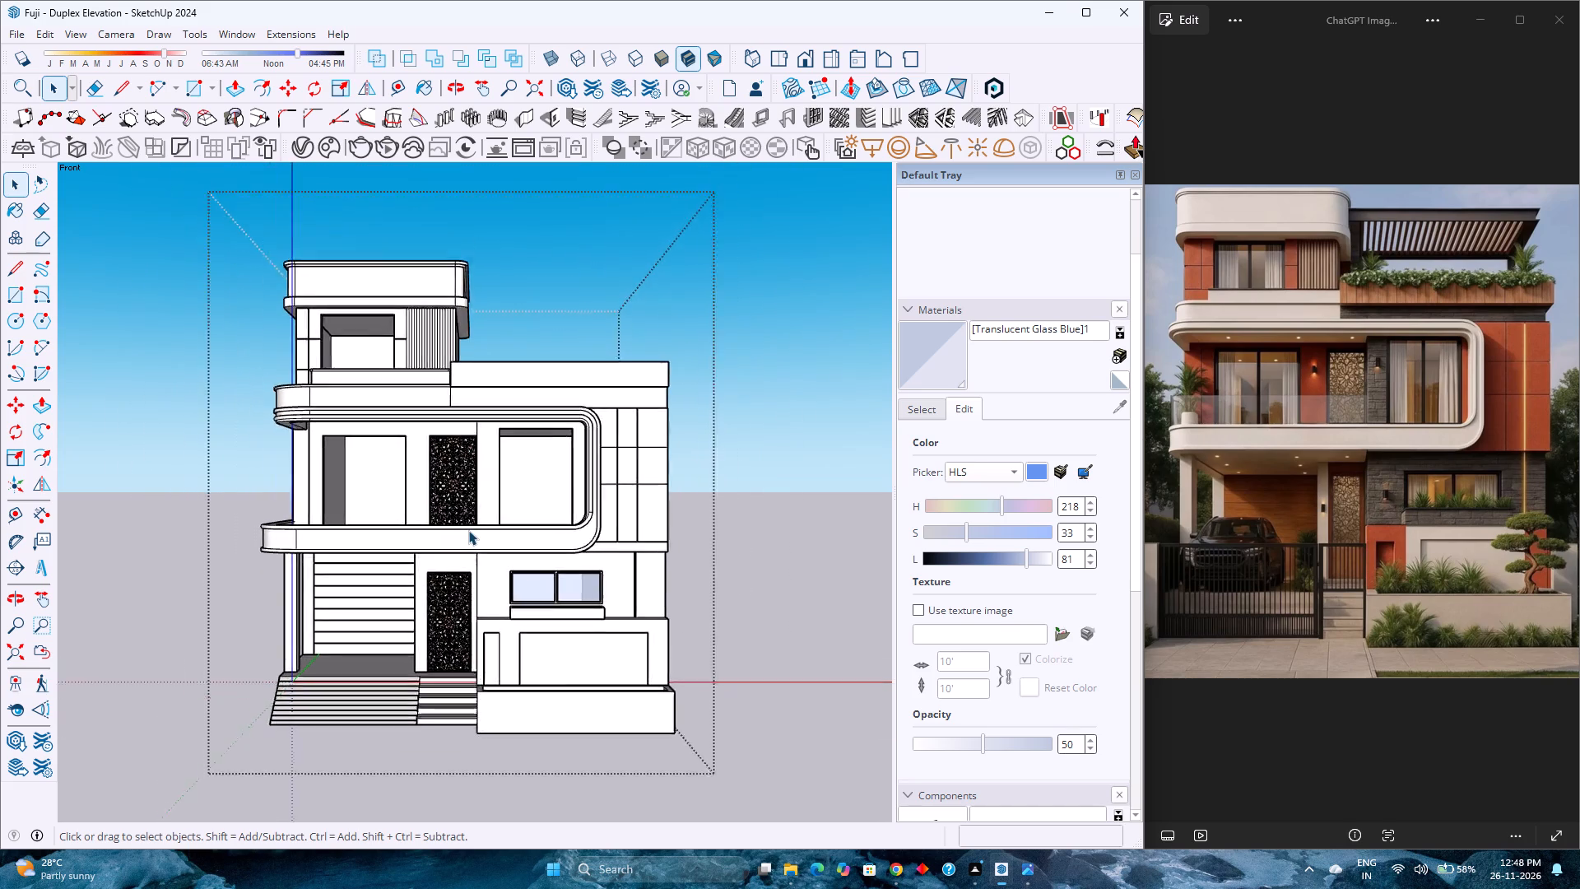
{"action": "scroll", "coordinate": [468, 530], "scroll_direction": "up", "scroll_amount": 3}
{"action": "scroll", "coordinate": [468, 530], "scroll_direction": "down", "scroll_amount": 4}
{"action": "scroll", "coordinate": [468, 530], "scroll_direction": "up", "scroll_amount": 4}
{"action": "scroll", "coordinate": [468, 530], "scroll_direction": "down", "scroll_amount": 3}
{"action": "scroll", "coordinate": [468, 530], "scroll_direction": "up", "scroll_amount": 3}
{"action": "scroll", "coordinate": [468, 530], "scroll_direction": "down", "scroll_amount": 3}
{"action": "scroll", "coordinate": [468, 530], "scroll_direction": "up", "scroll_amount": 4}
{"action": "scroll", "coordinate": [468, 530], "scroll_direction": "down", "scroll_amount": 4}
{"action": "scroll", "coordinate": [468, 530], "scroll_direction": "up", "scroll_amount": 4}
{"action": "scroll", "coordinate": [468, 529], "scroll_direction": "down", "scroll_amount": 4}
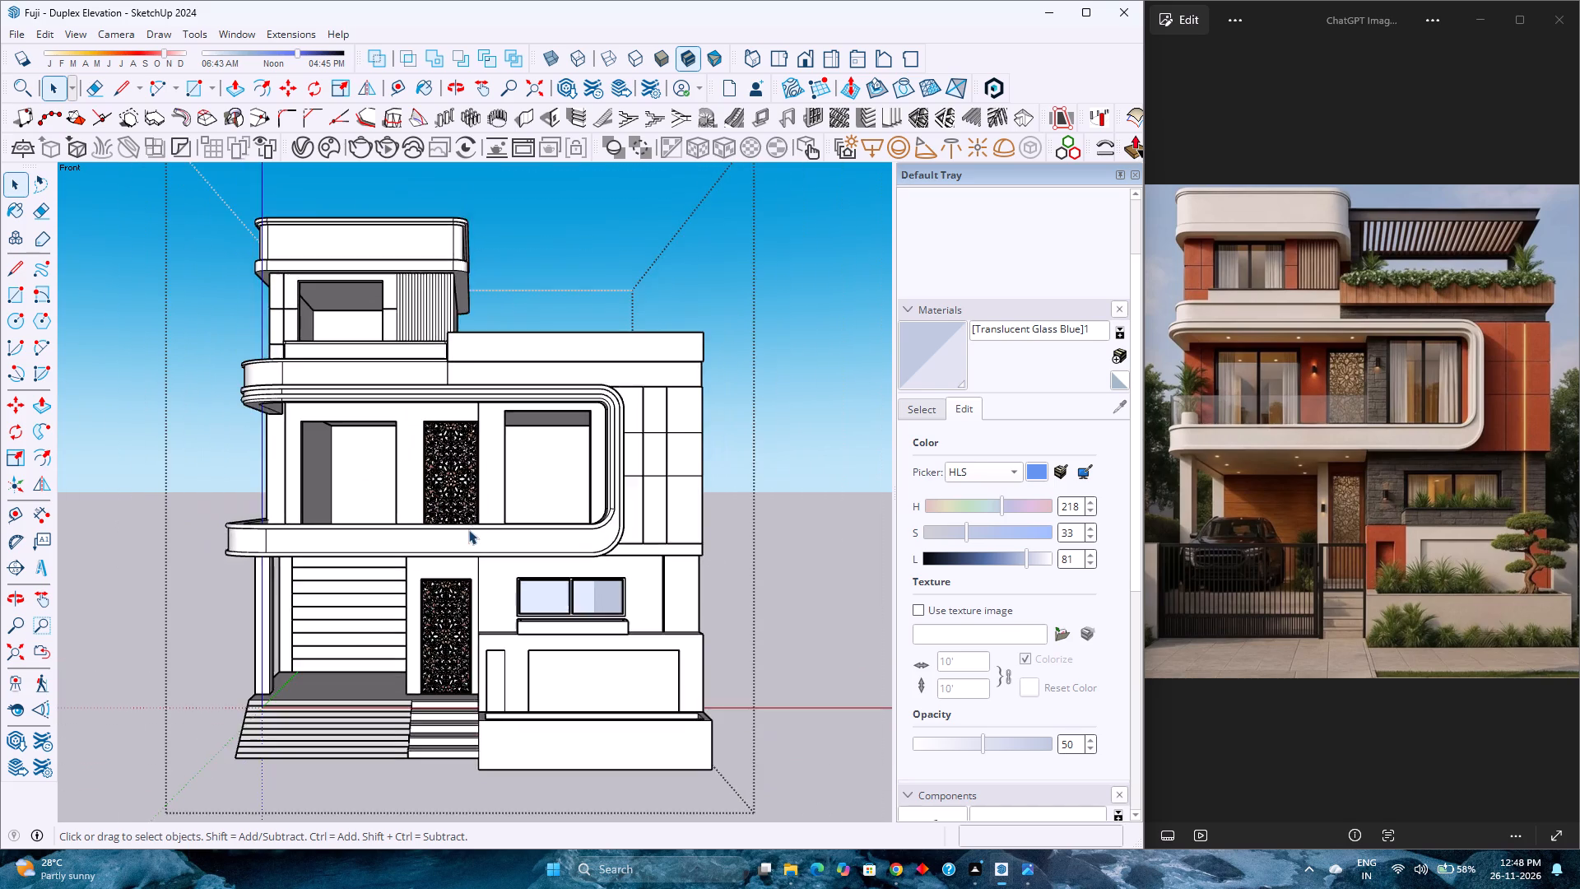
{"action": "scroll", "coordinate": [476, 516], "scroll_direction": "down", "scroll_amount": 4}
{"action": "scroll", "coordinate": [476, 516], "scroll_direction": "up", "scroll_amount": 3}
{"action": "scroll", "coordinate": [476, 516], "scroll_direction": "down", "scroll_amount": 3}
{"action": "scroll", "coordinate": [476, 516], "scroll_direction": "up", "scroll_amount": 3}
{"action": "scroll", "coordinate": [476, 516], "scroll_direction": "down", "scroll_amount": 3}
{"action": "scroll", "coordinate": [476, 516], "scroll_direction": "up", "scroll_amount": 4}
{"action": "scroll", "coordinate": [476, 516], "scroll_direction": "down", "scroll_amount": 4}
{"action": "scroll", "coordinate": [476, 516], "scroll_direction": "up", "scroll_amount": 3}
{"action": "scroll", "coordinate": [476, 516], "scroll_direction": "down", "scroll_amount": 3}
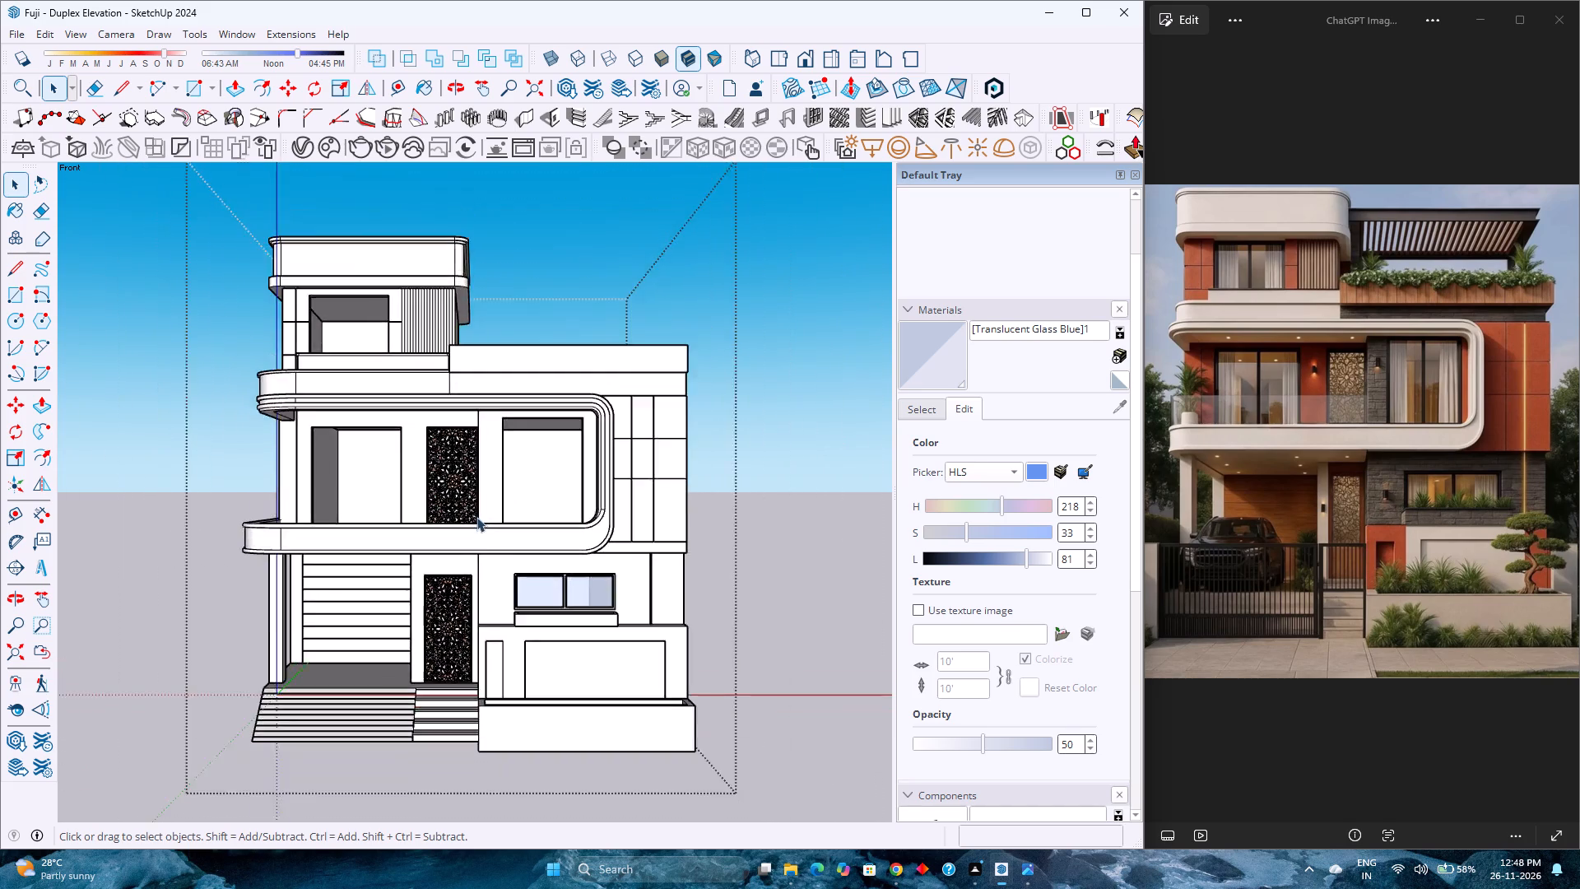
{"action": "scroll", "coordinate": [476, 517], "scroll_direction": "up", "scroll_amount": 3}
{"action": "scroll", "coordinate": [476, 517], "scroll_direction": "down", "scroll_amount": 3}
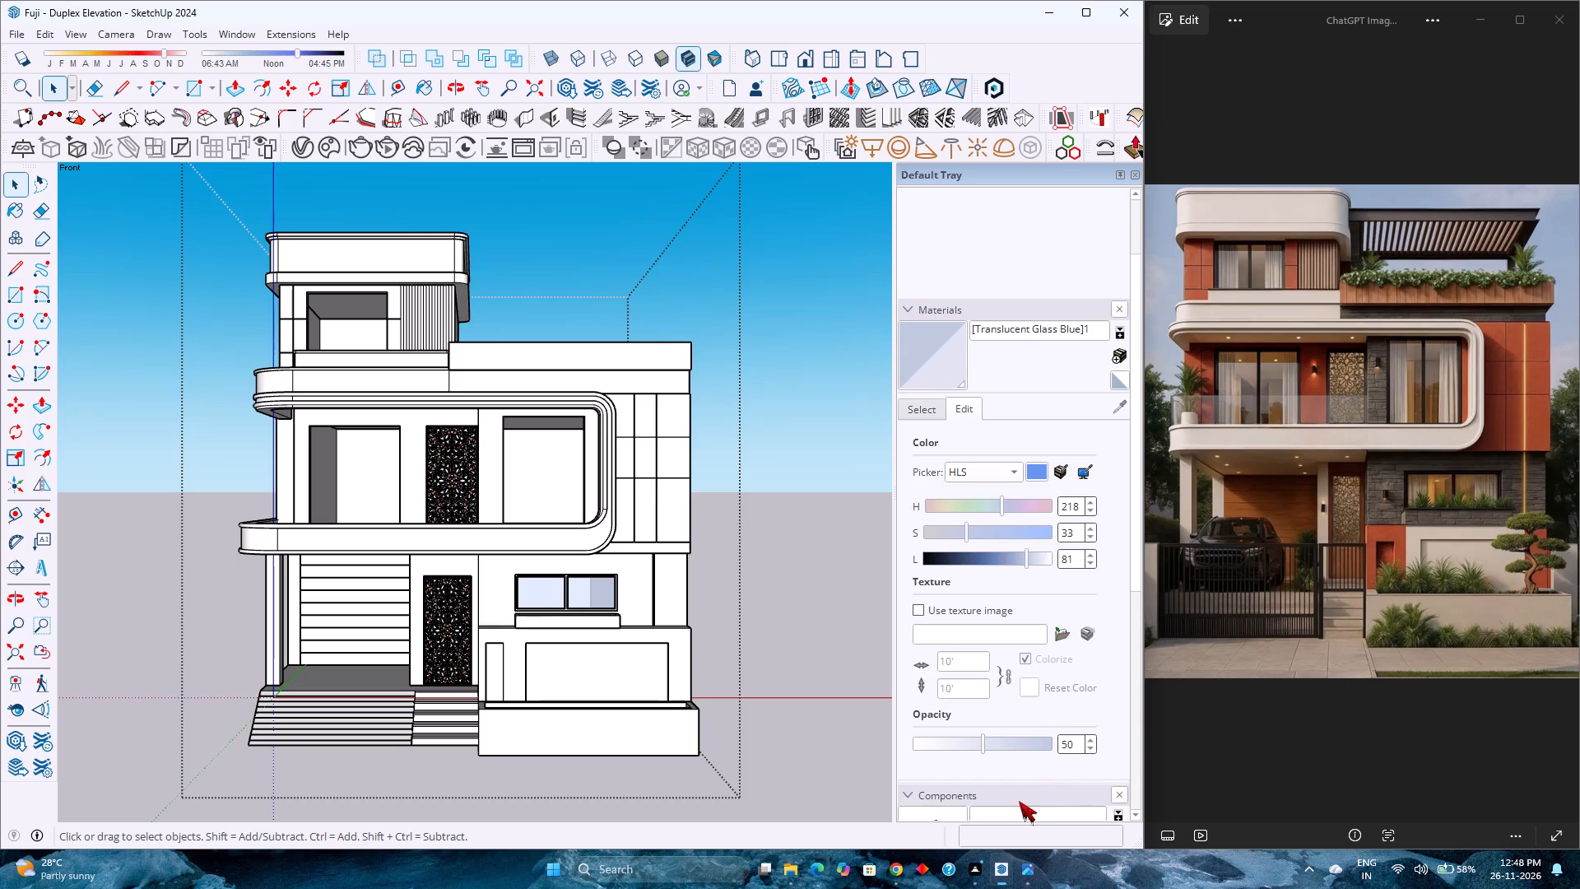
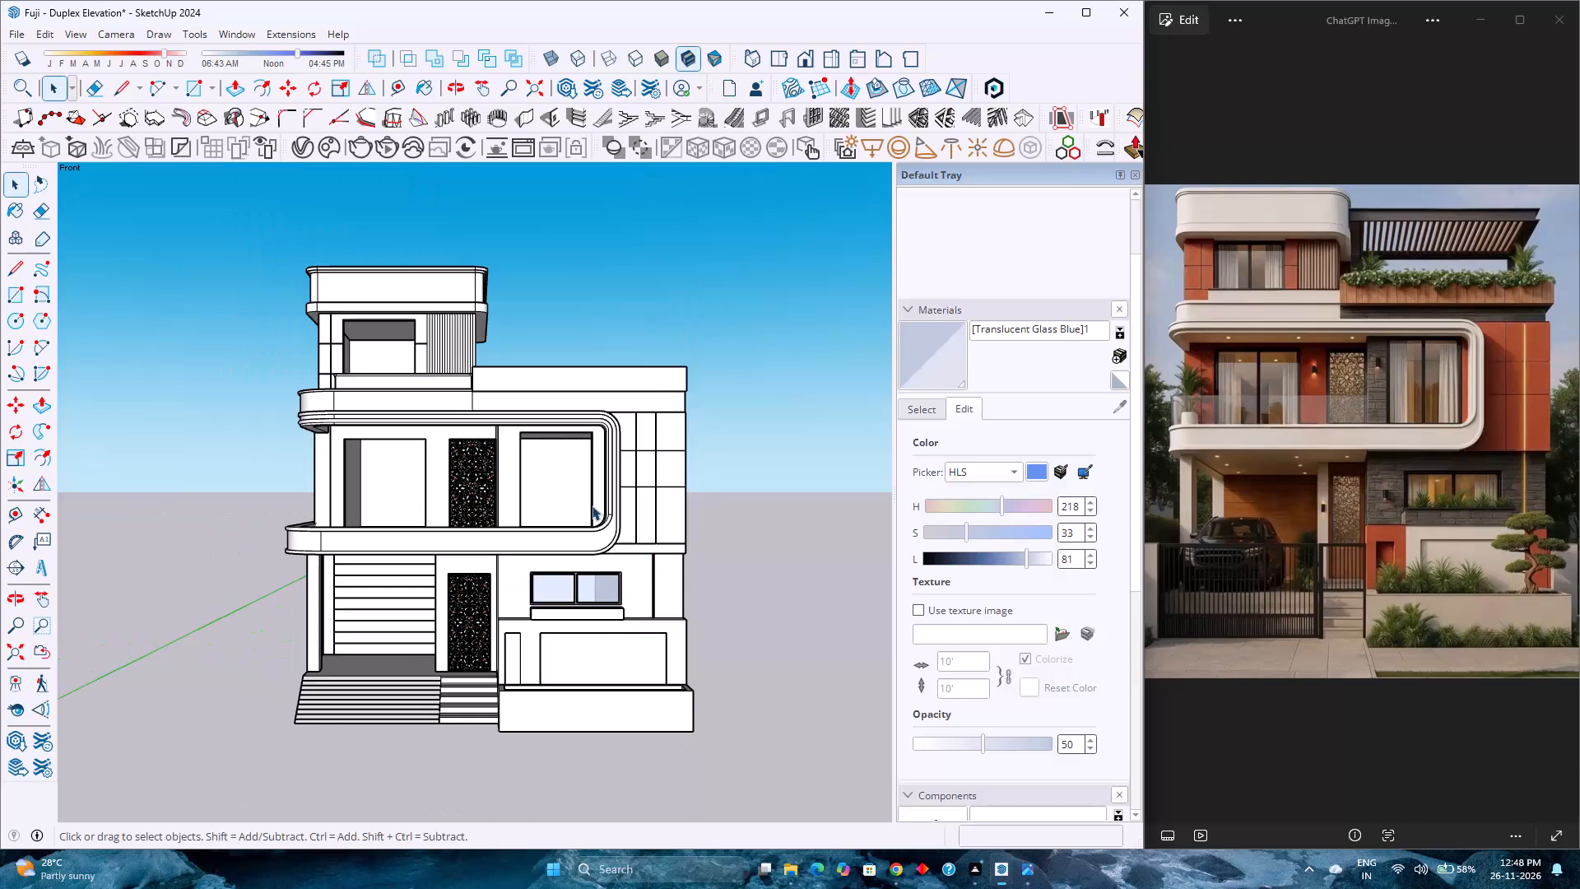
Open the nested plinth group and delete the small rectangular face on the underside of the entrance steps.
{"action": "middle_click_drag", "start_coordinate": [735, 373], "coordinate": [529, 434]}
{"action": "middle_click", "coordinate": [529, 434]}
{"action": "scroll", "coordinate": [453, 704], "scroll_direction": "up", "scroll_amount": 3}
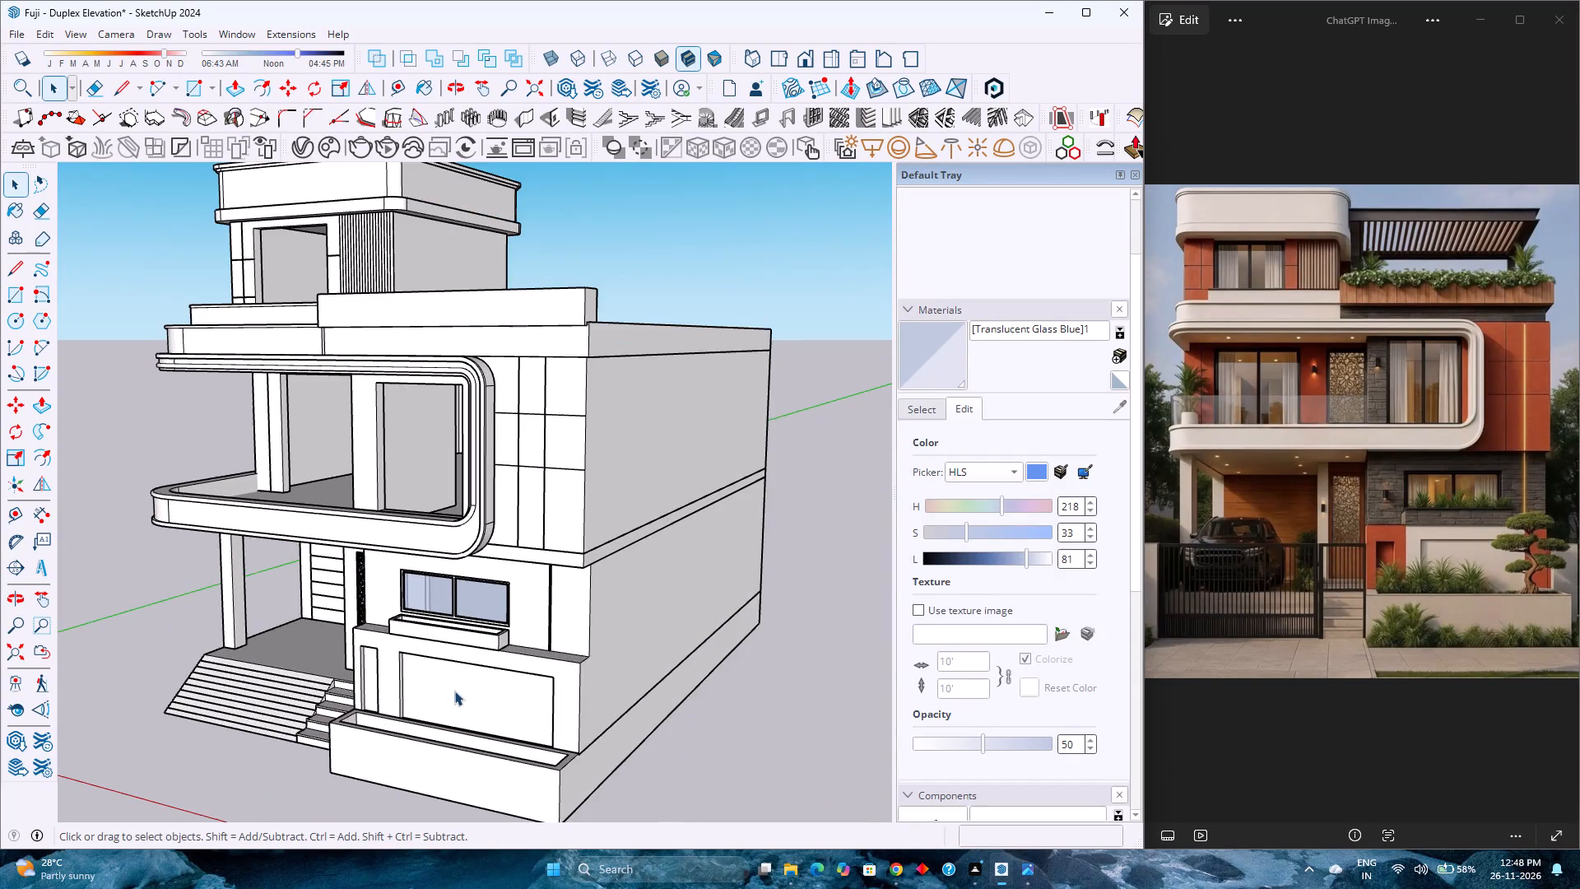
{"action": "middle_click_drag", "start_coordinate": [471, 675], "coordinate": [634, 502]}
{"action": "middle_click", "coordinate": [641, 497]}
{"action": "scroll", "coordinate": [643, 496], "scroll_direction": "down", "scroll_amount": 3}
{"action": "double_click", "coordinate": [647, 526]}
{"action": "scroll", "coordinate": [578, 563], "scroll_direction": "up", "scroll_amount": 3}
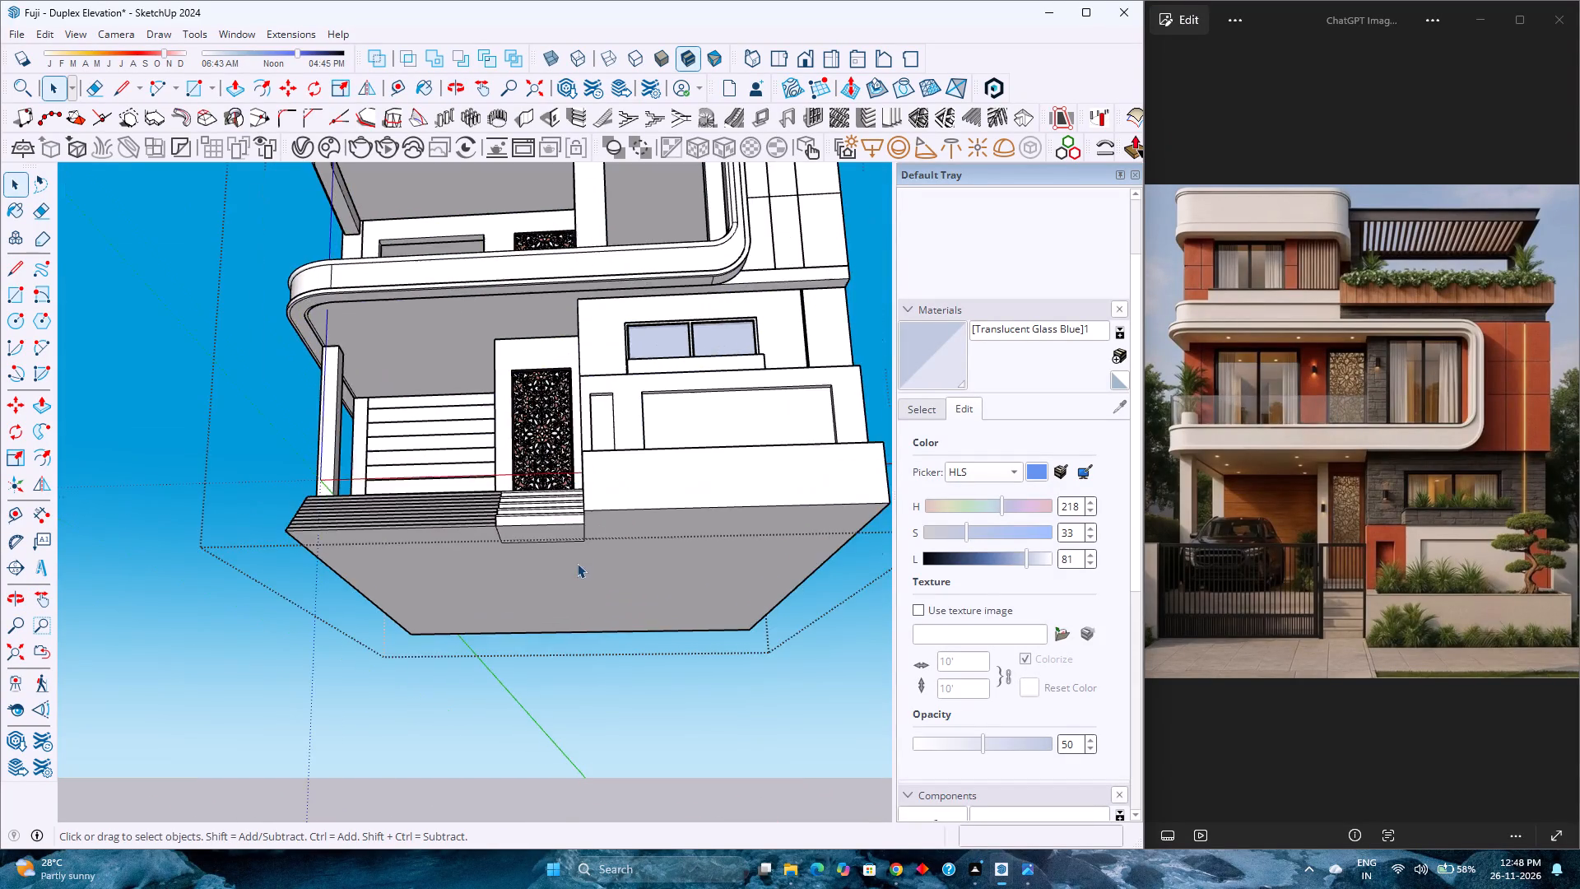
{"action": "middle_click_drag", "start_coordinate": [546, 562], "coordinate": [584, 468]}
{"action": "double_click", "coordinate": [597, 440]}
{"action": "scroll", "coordinate": [597, 440], "scroll_direction": "up", "scroll_amount": 3}
{"action": "right_click", "coordinate": [597, 440]}
{"action": "left_click", "coordinate": [581, 449]}
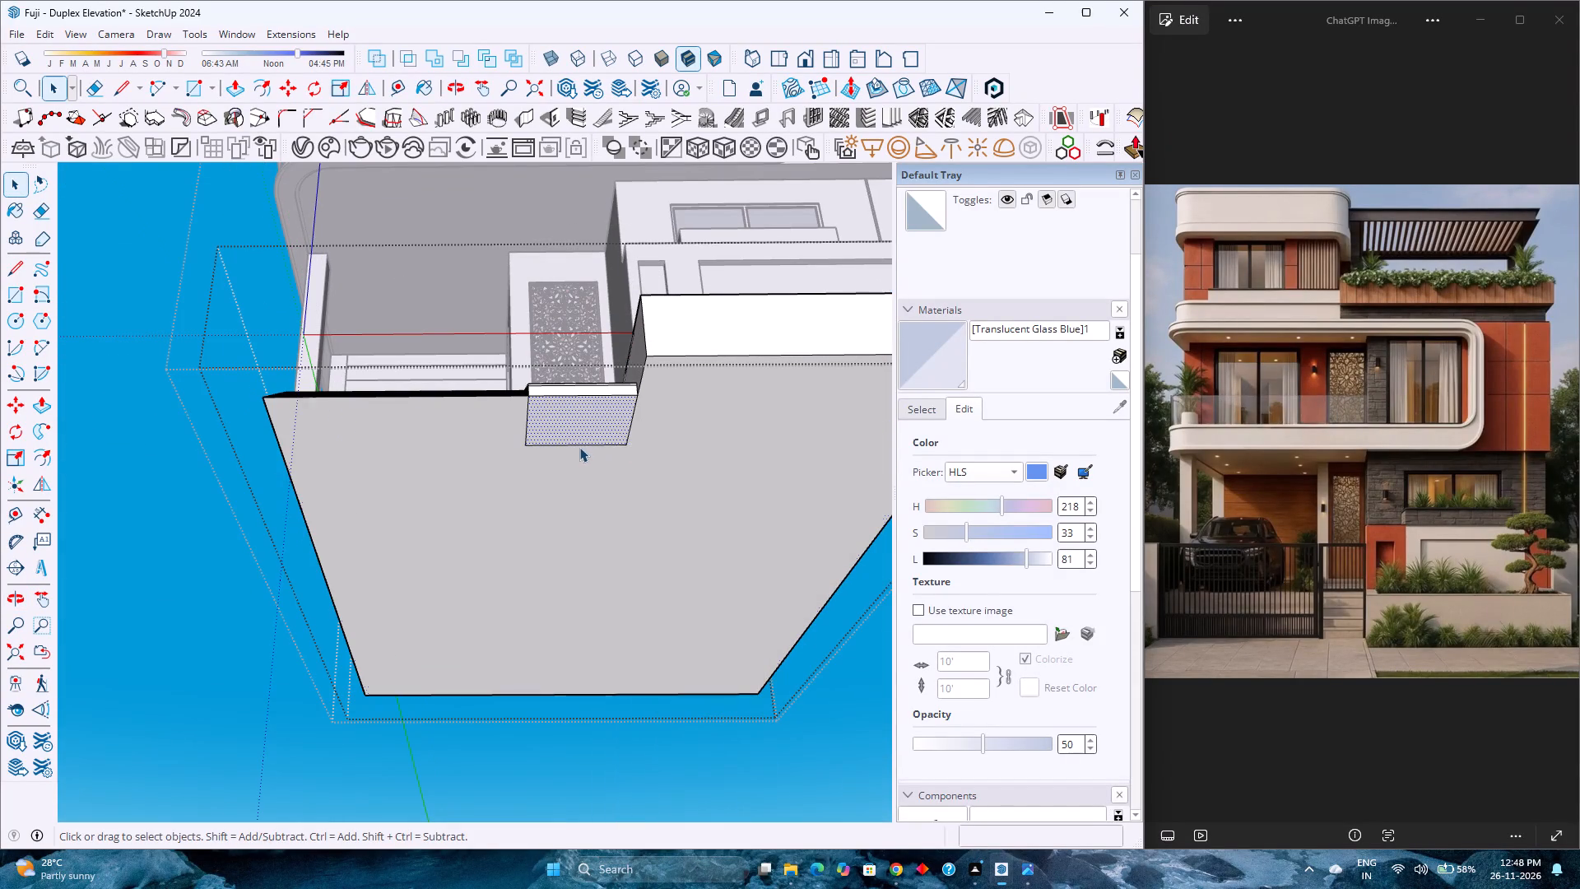
{"action": "left_click", "coordinate": [578, 445]}
{"action": "key", "text": "Delete"}
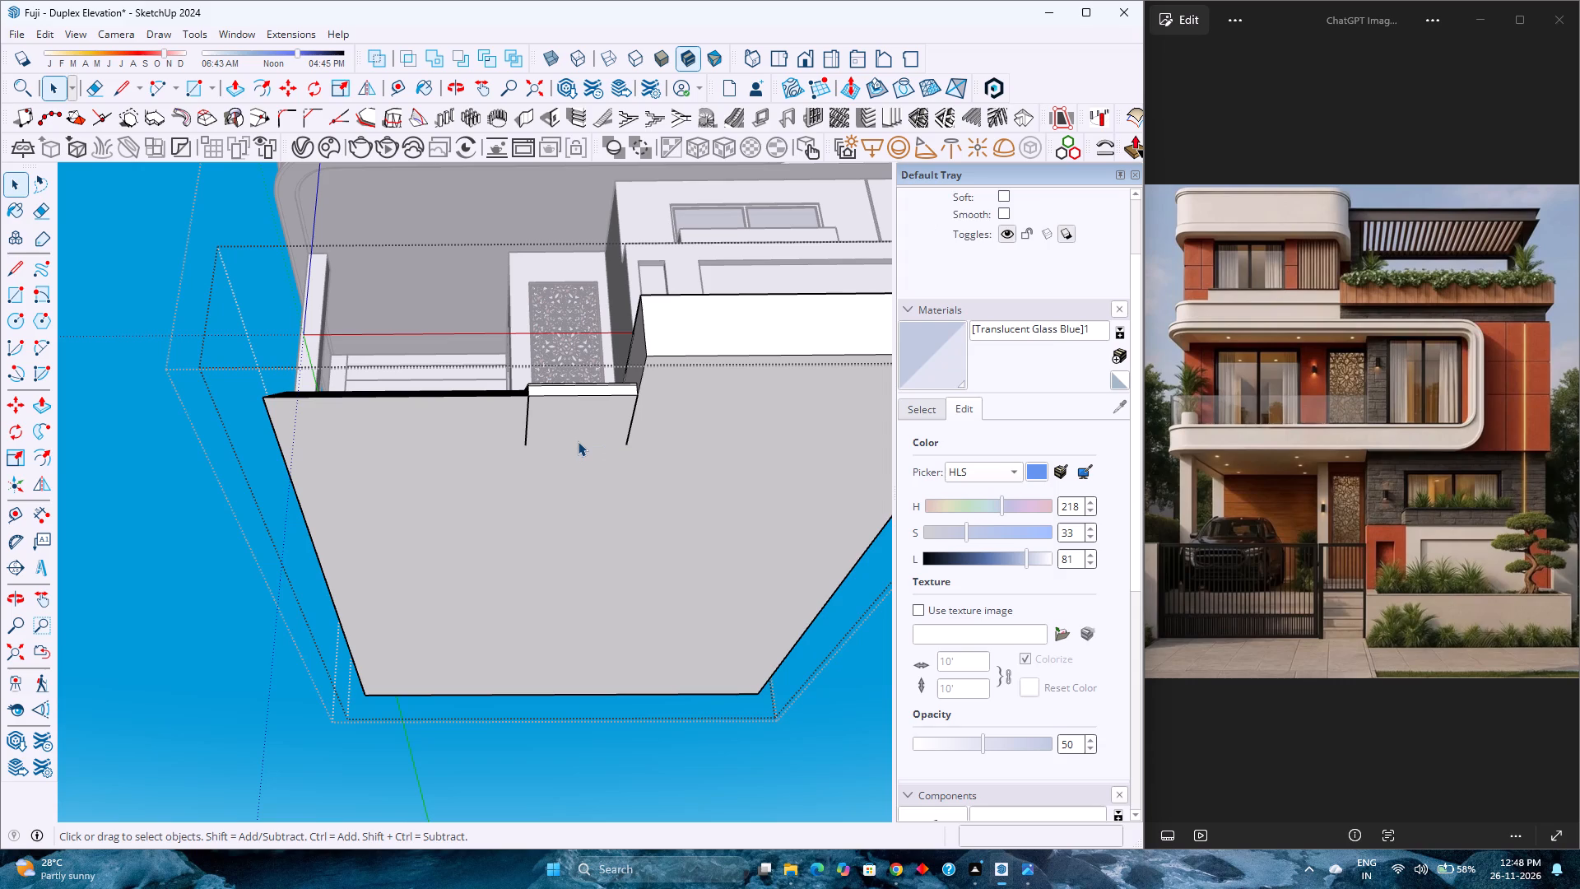
Erase the two leftover side edges of the removed rectangle on the plinth's underside.
{"action": "key", "text": "e"}
{"action": "left_click_drag", "start_coordinate": [618, 421], "coordinate": [444, 412]}
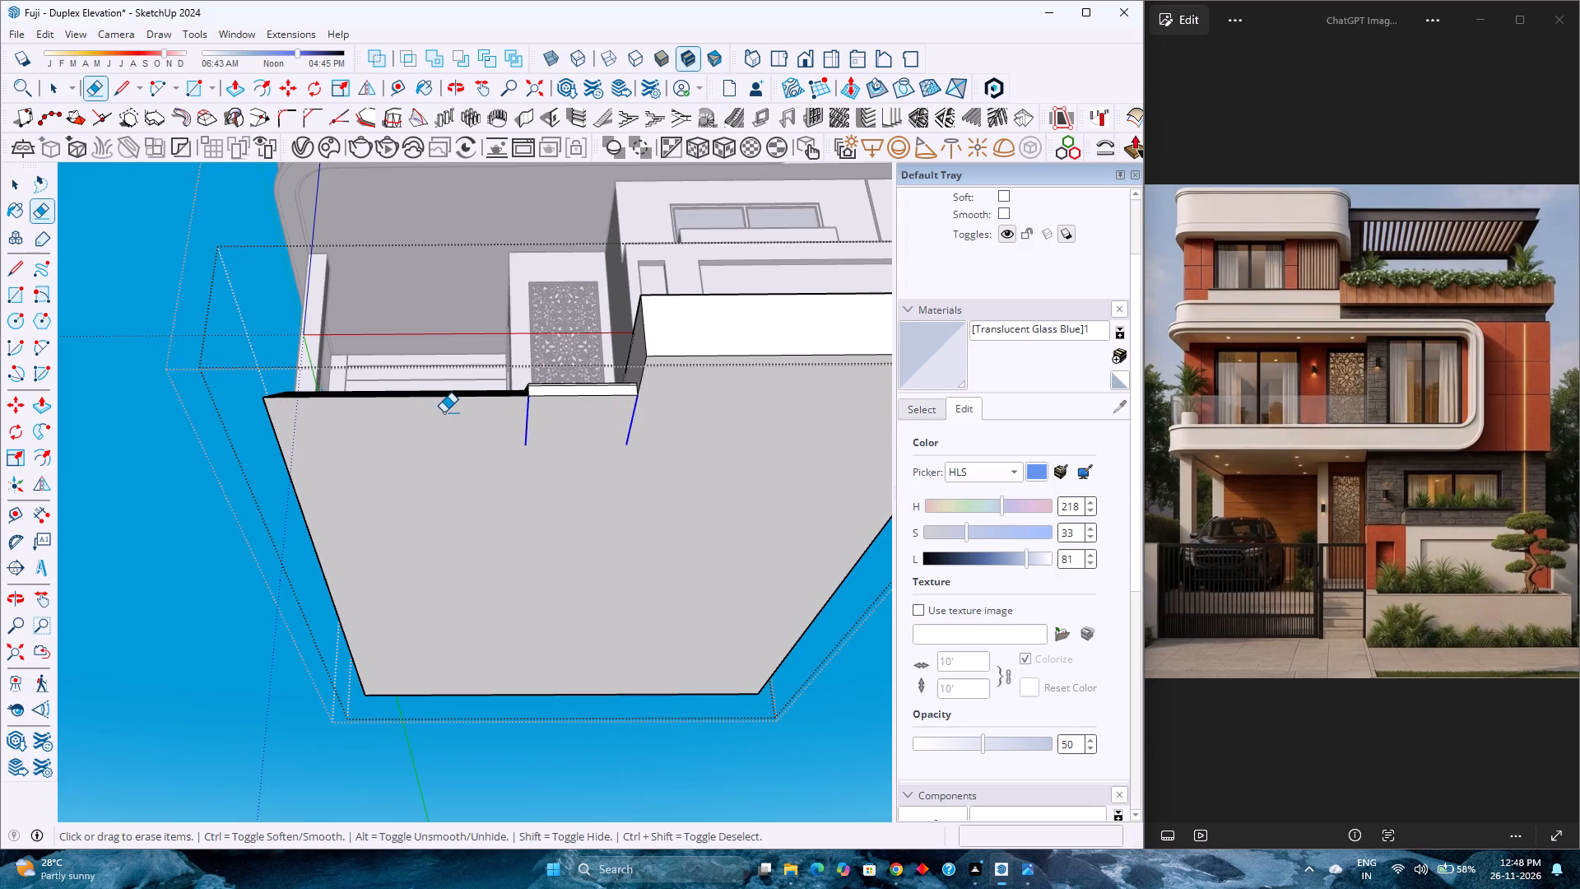
{"action": "left_click_drag", "start_coordinate": [444, 412], "coordinate": [456, 427]}
{"action": "key", "text": "space"}
Hide the plinth's bottom face and delete the two stray edges inside it, beneath the entrance steps.
{"action": "left_click", "coordinate": [592, 477]}
{"action": "right_click", "coordinate": [592, 477]}
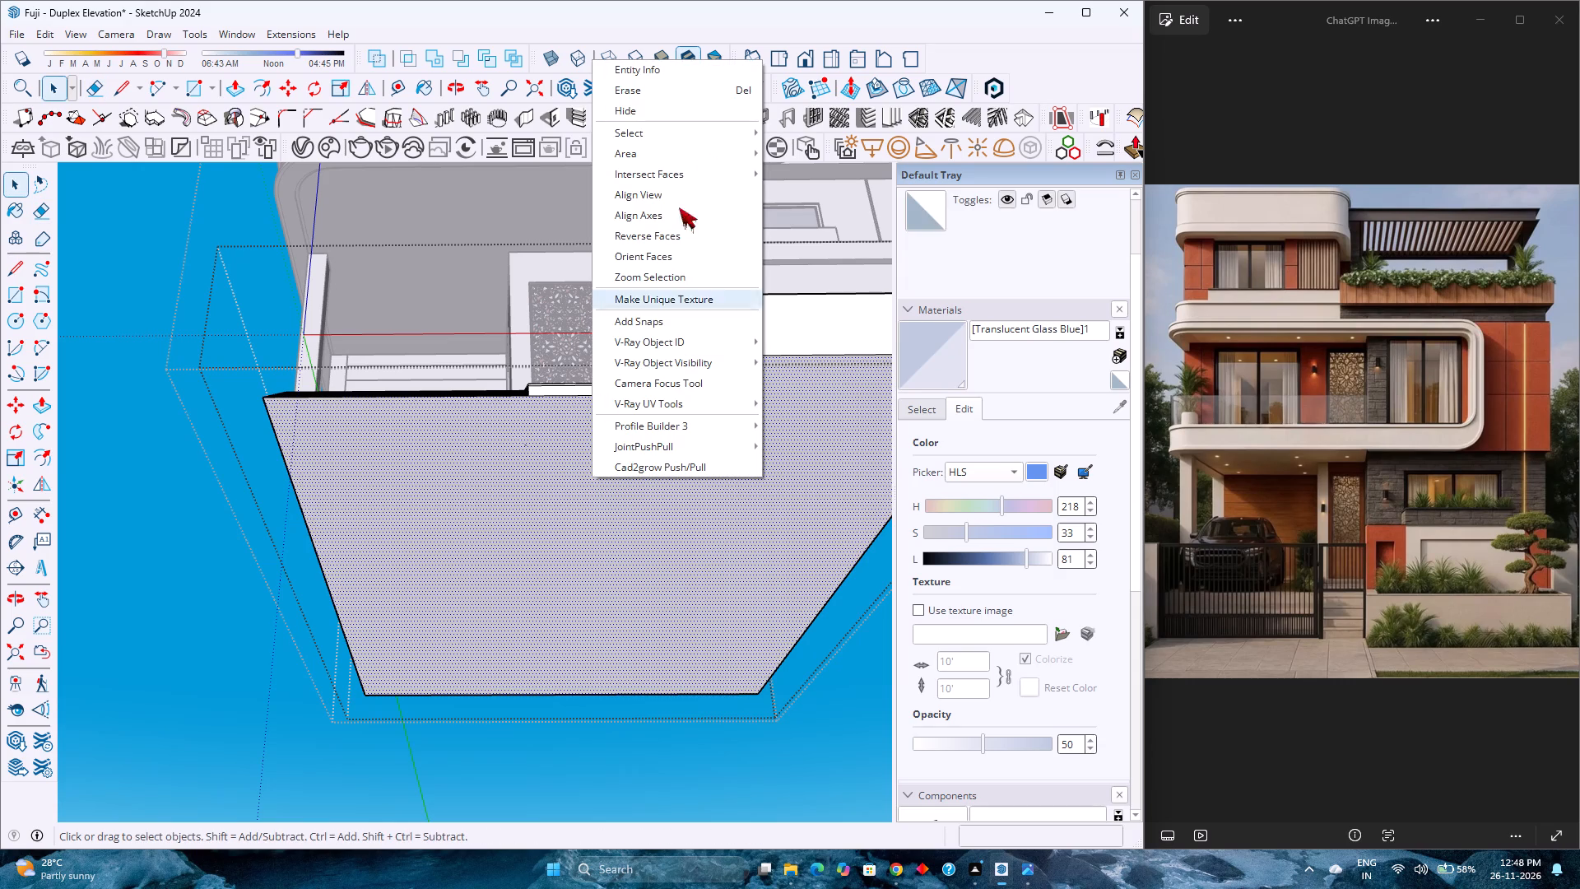
{"action": "left_click", "coordinate": [704, 113]}
{"action": "left_click", "coordinate": [621, 433]}
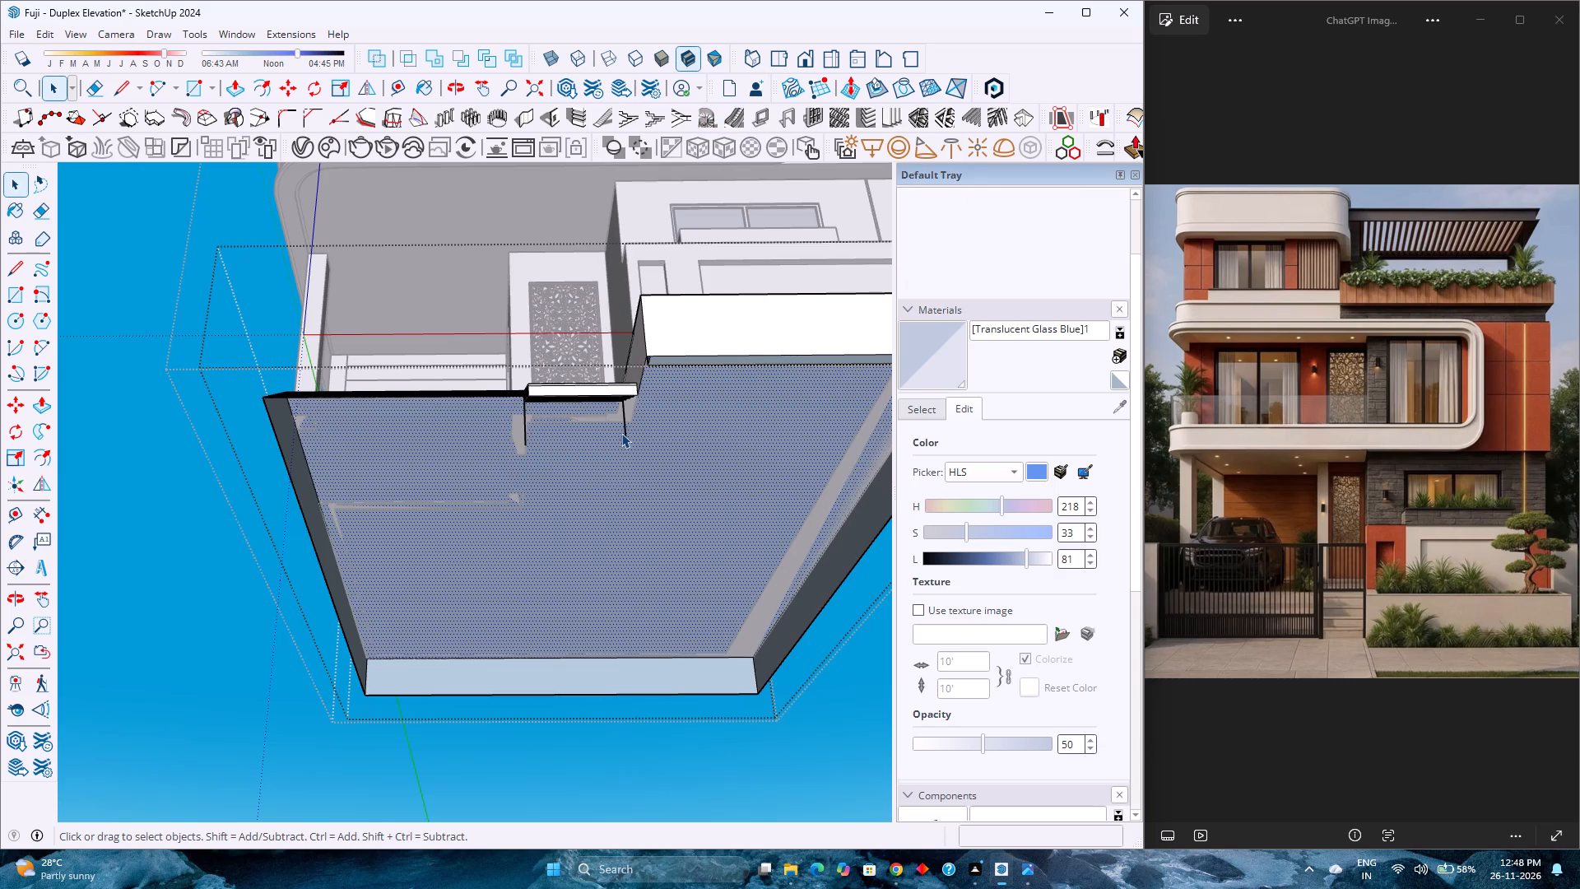
{"action": "left_click", "coordinate": [625, 433]}
{"action": "key", "text": "Delete"}
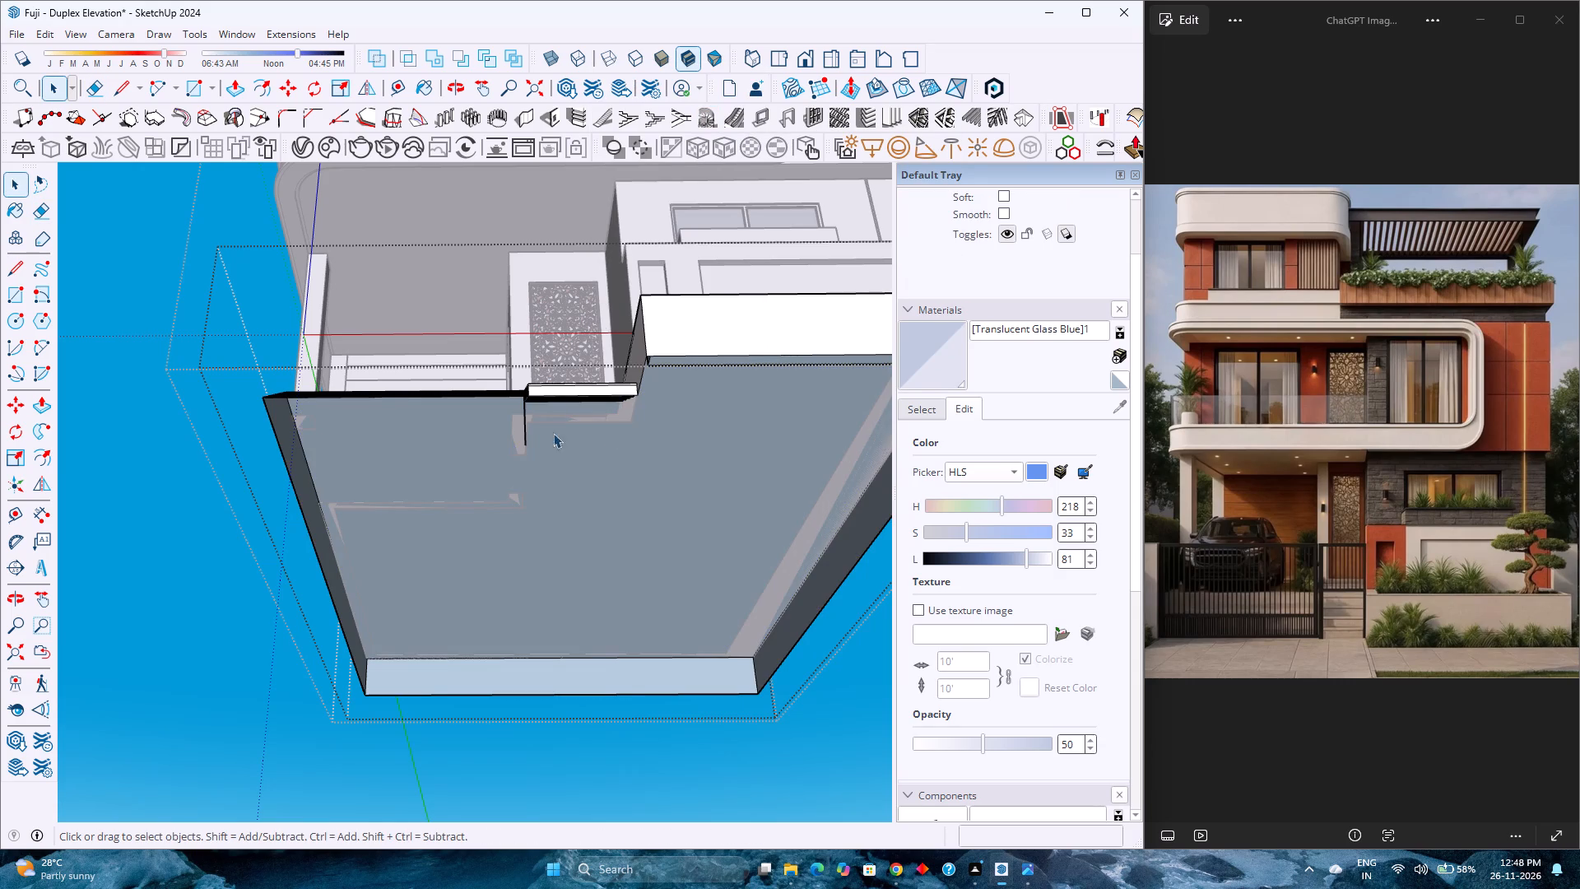
{"action": "left_click", "coordinate": [525, 435]}
{"action": "key", "text": "Delete"}
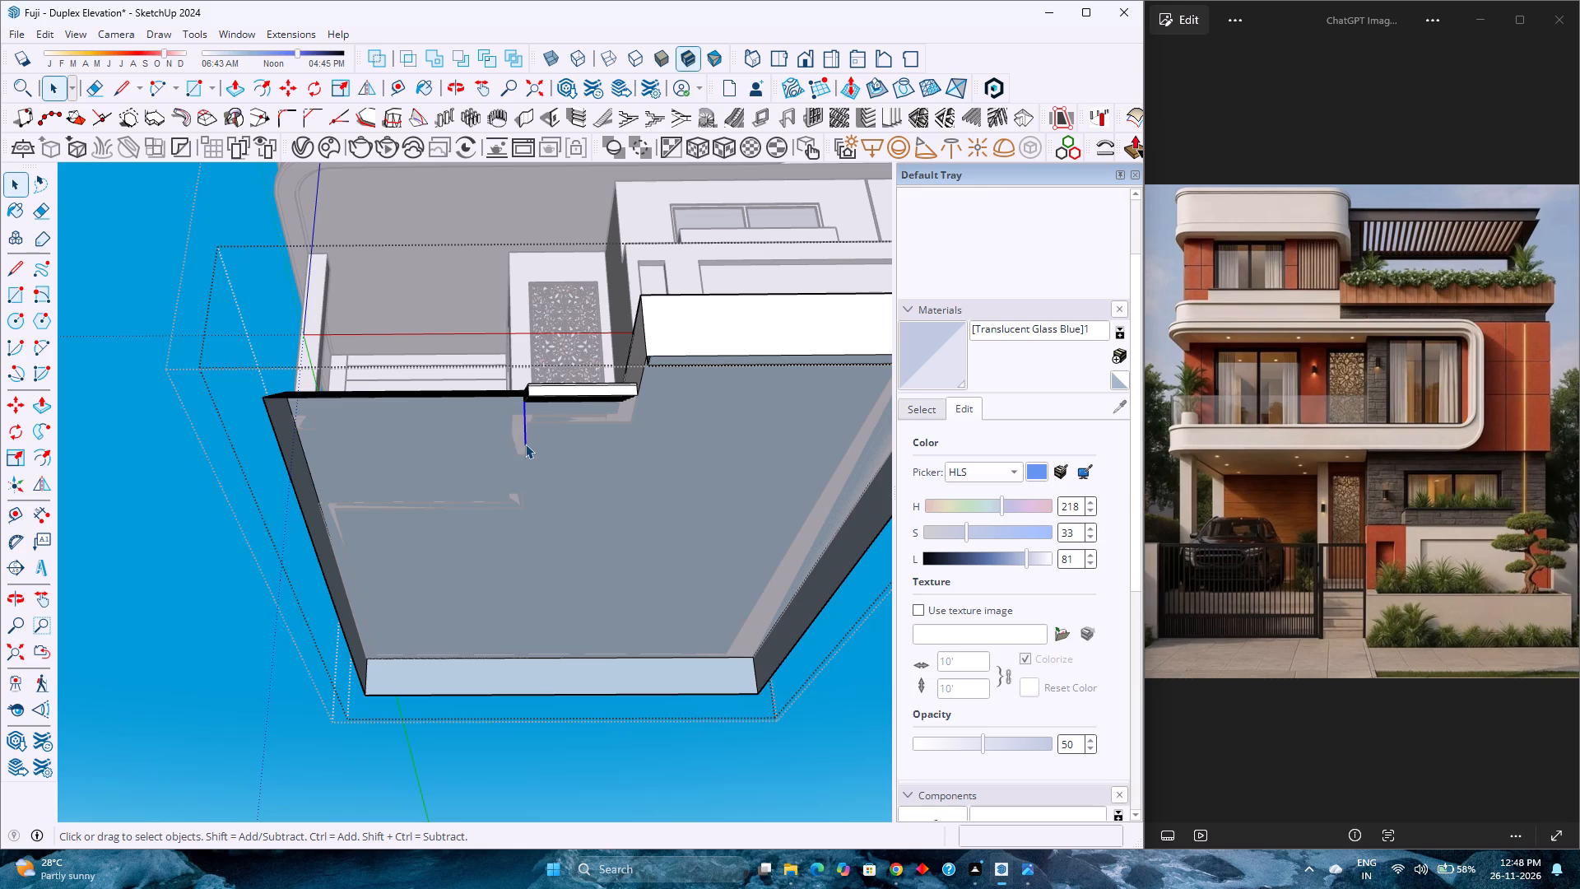
{"action": "key", "text": "Delete"}
Unhide all hidden geometry to restore the plinth's bottom face.
{"action": "scroll", "coordinate": [541, 442], "scroll_direction": "down", "scroll_amount": 2}
{"action": "middle_click_drag", "start_coordinate": [541, 442], "coordinate": [574, 491]}
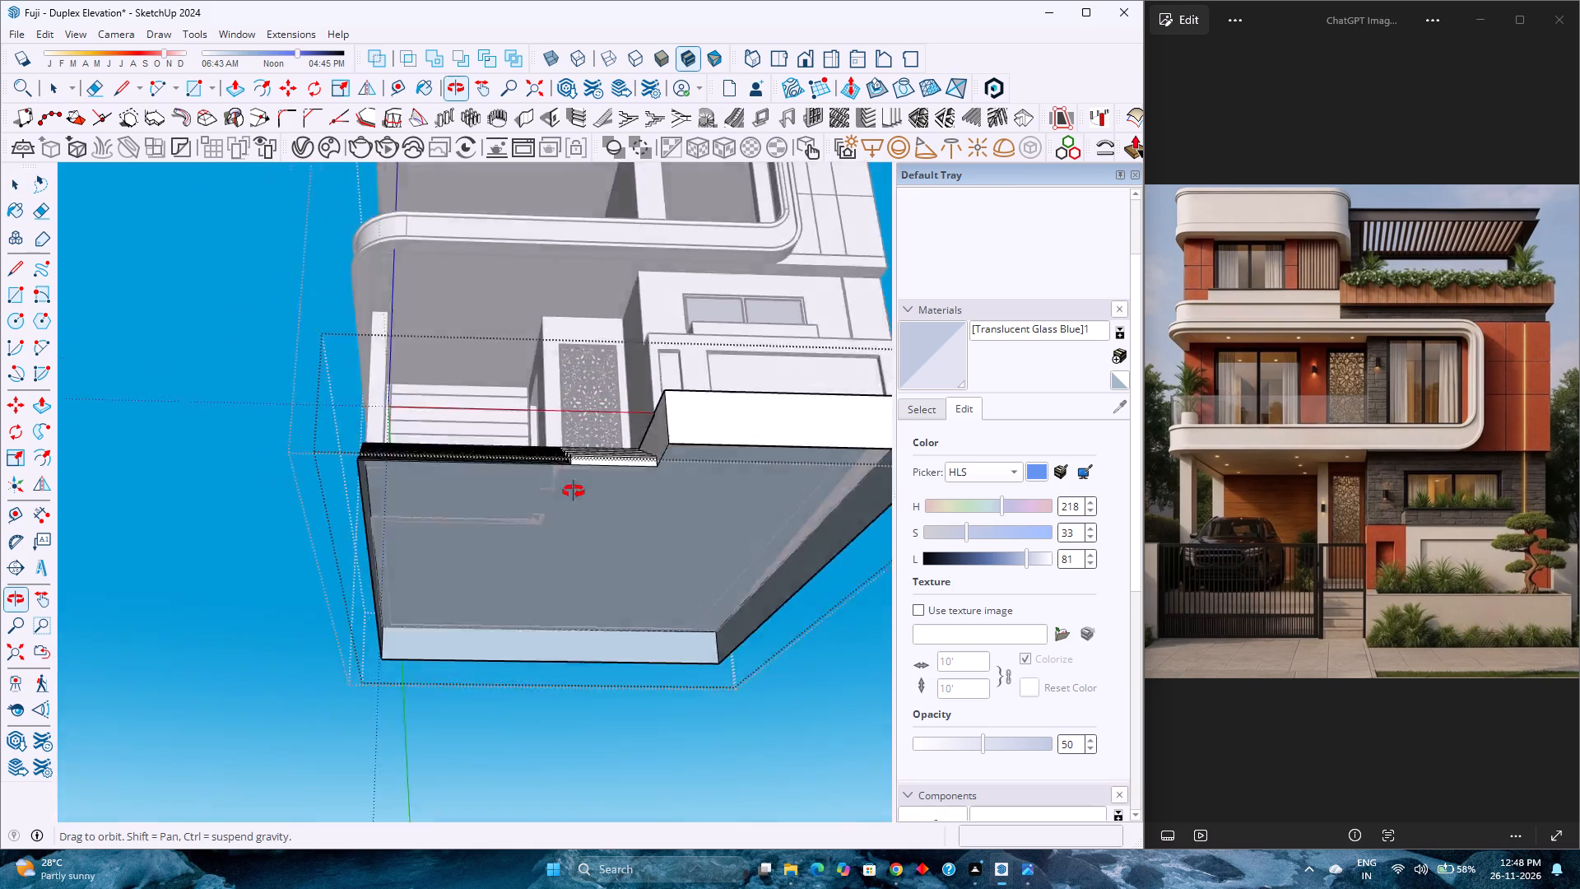
{"action": "middle_click_drag", "start_coordinate": [574, 491], "coordinate": [453, 573]}
{"action": "middle_click_drag", "start_coordinate": [453, 573], "coordinate": [533, 432]}
{"action": "middle_click", "coordinate": [533, 432]}
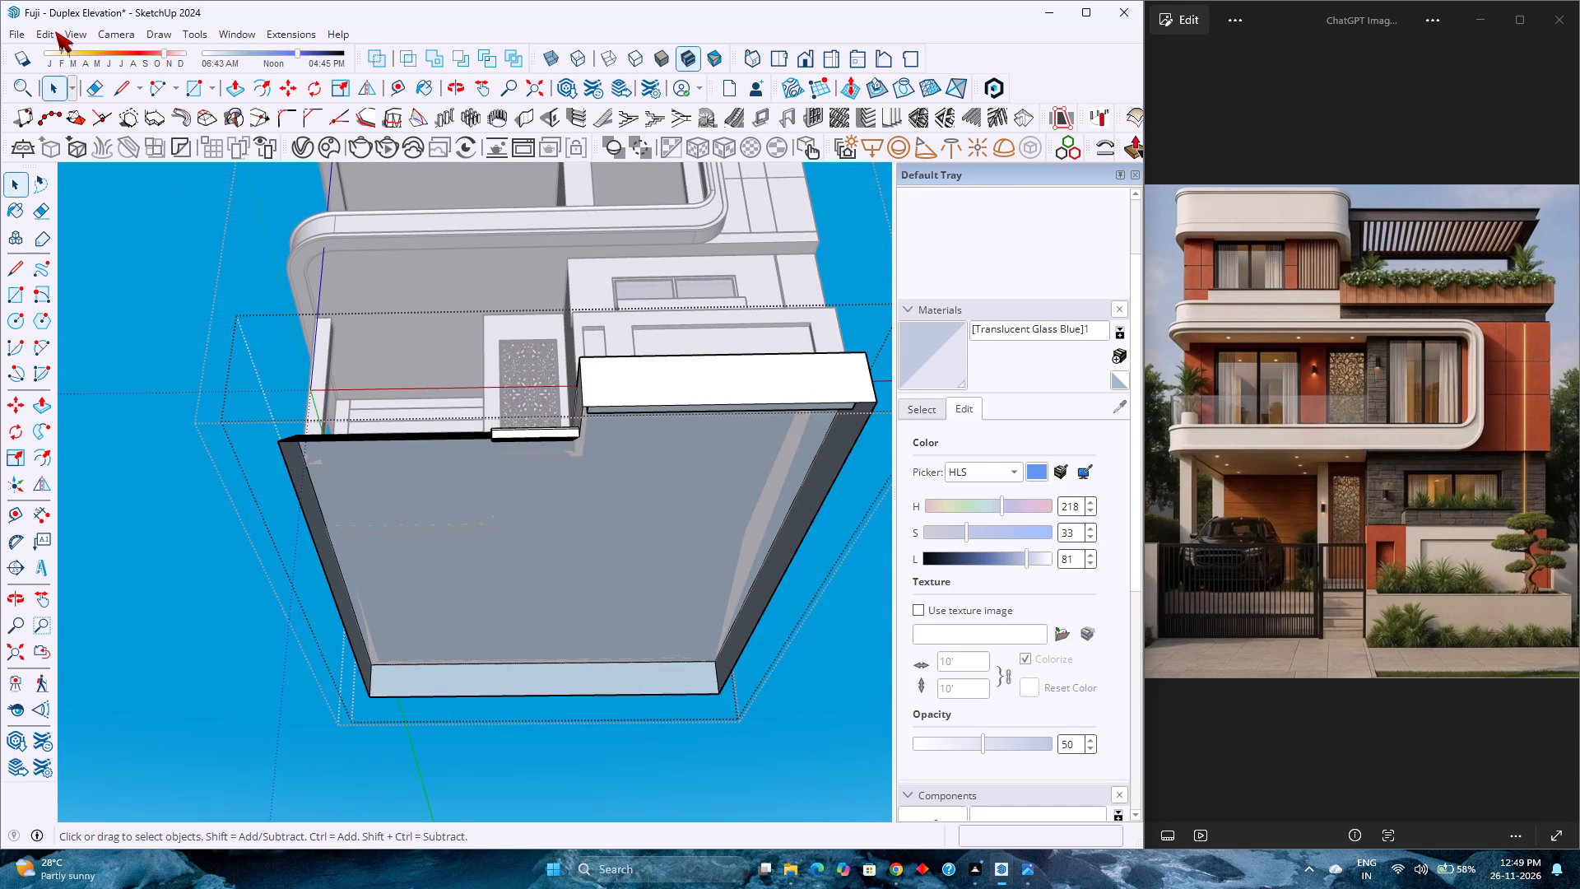
{"action": "left_click", "coordinate": [50, 35]}
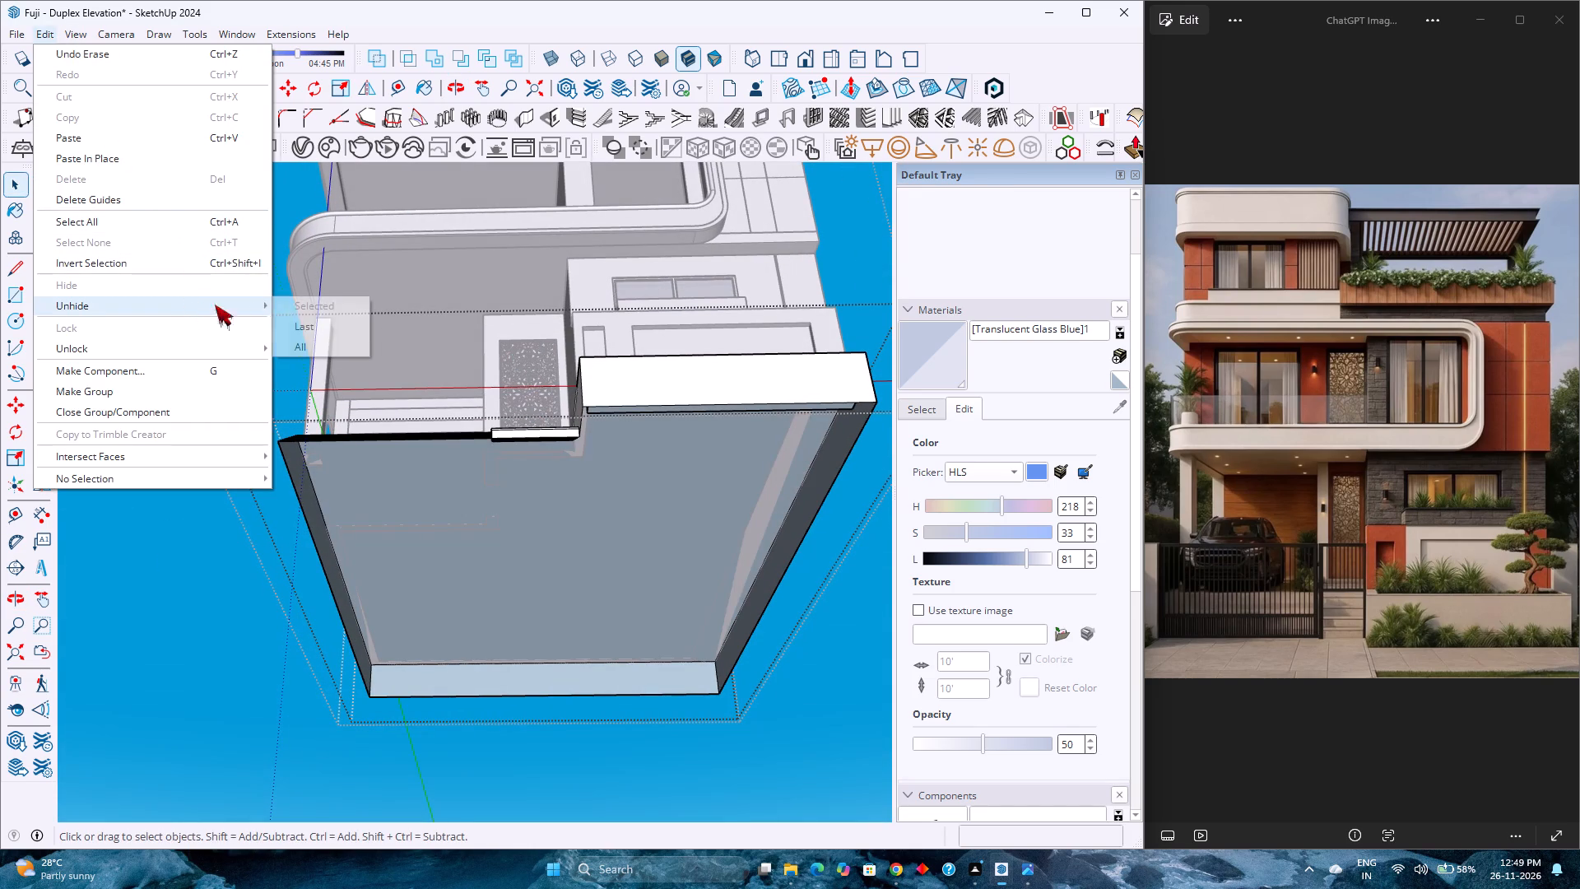
{"action": "left_click", "coordinate": [332, 342]}
Examine the cleaned plinth, front steps and planter from below and from the front.
{"action": "scroll", "coordinate": [487, 393], "scroll_direction": "down", "scroll_amount": 2}
{"action": "middle_click_drag", "start_coordinate": [487, 393], "coordinate": [481, 493]}
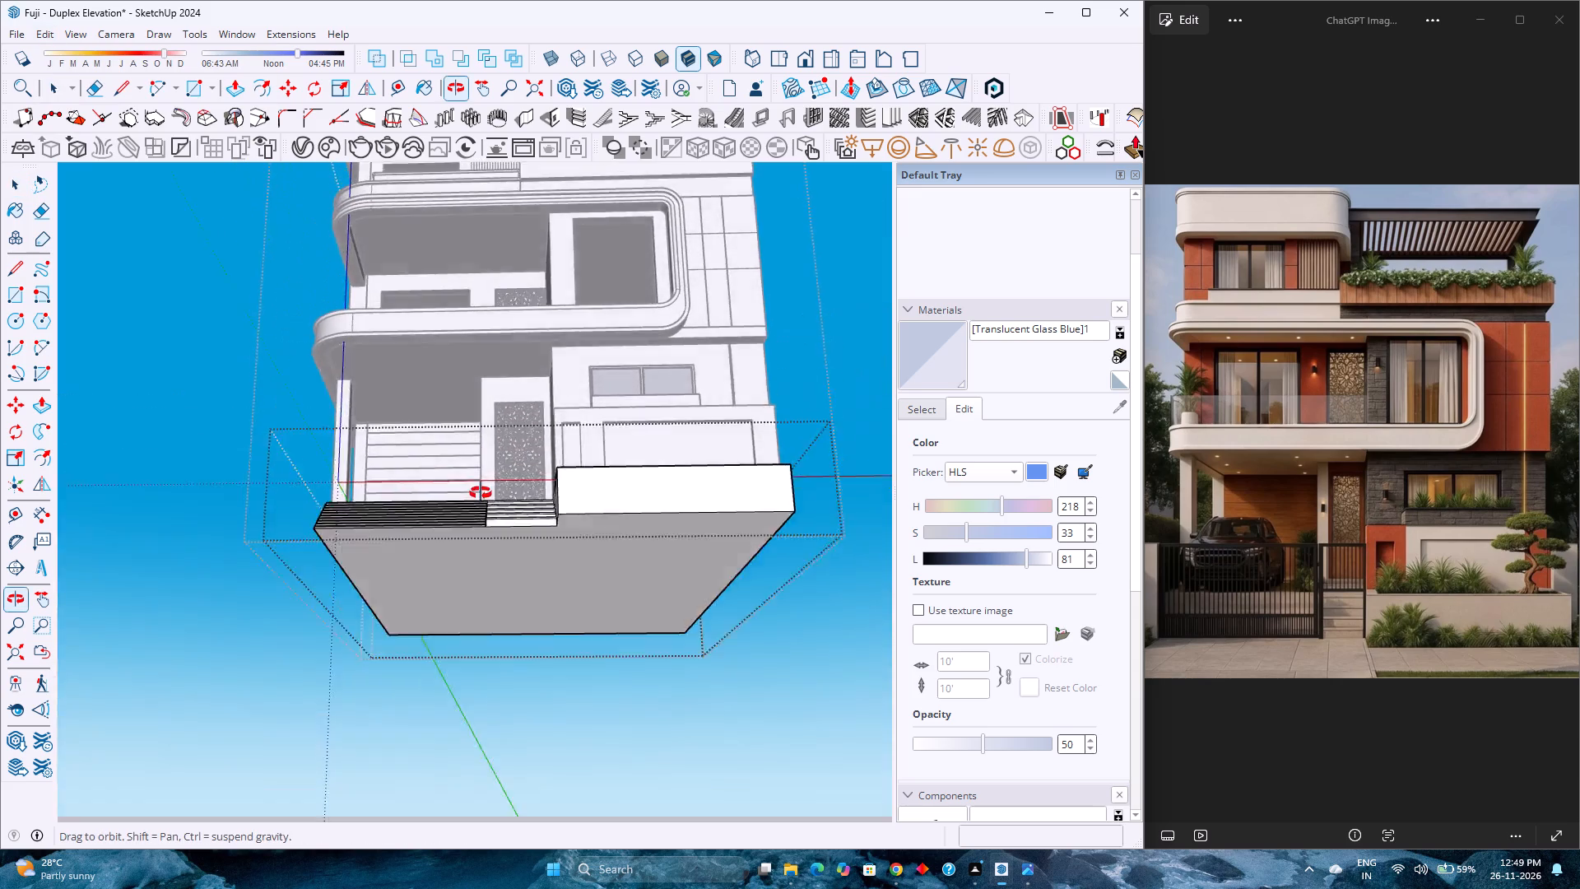
{"action": "middle_click_drag", "start_coordinate": [481, 493], "coordinate": [469, 528]}
{"action": "middle_click", "coordinate": [469, 528]}
{"action": "middle_click", "coordinate": [465, 545]}
{"action": "scroll", "coordinate": [521, 593], "scroll_direction": "up", "scroll_amount": 4}
{"action": "middle_click_drag", "start_coordinate": [511, 570], "coordinate": [732, 644]}
{"action": "middle_click", "coordinate": [732, 644]}
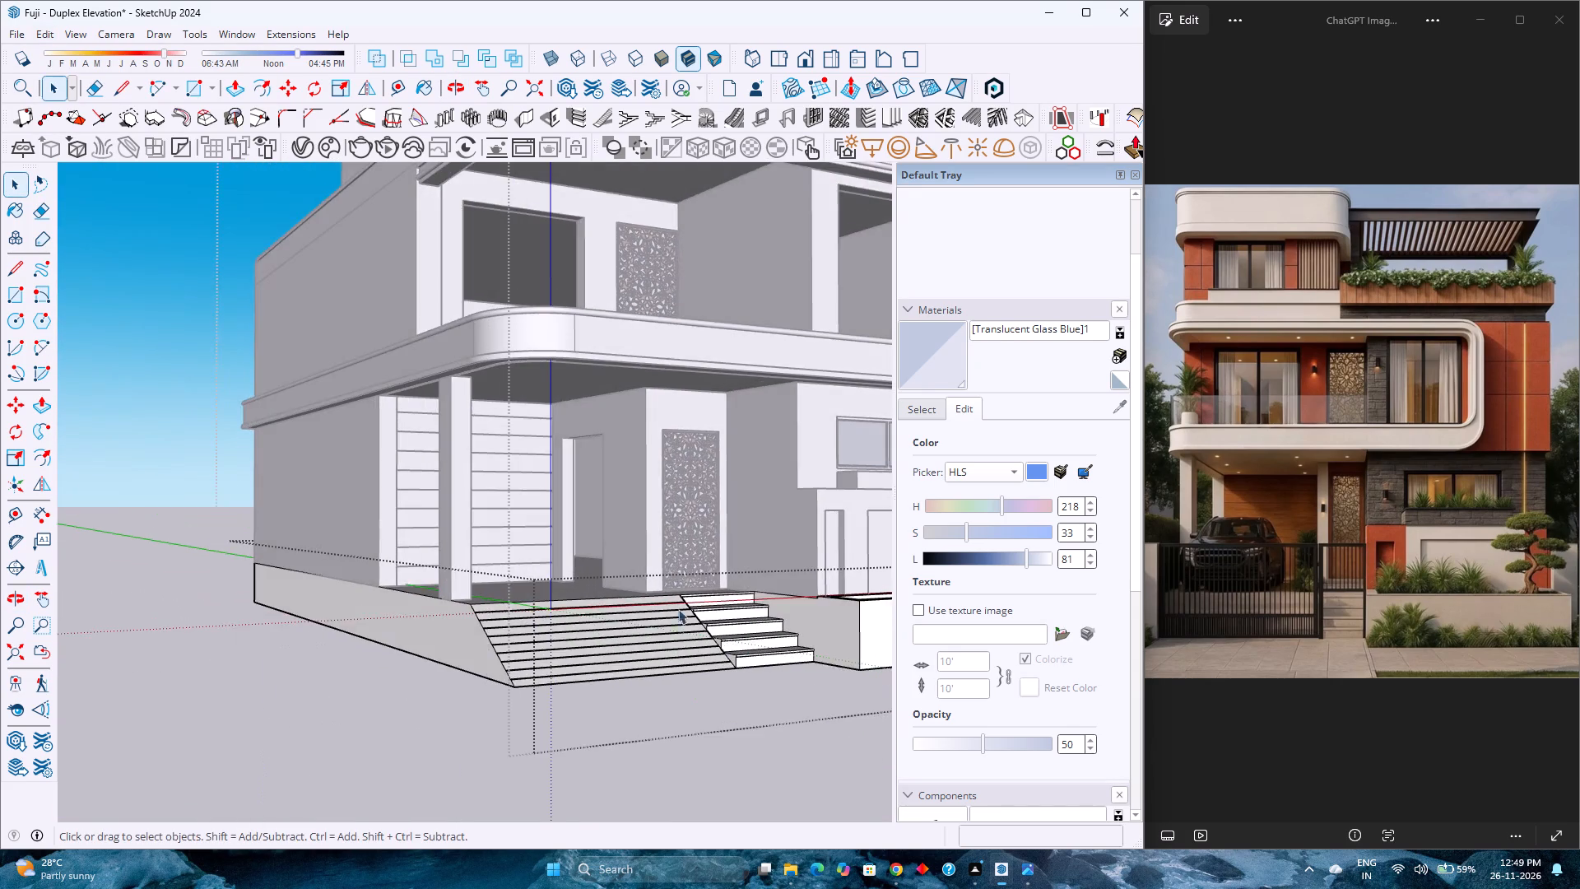
{"action": "scroll", "coordinate": [540, 547], "scroll_direction": "down", "scroll_amount": 4}
{"action": "middle_click_drag", "start_coordinate": [698, 600], "coordinate": [560, 505], "text": "shift"}
{"action": "middle_click", "coordinate": [560, 505], "text": "shift"}
{"action": "middle_click_drag", "start_coordinate": [539, 503], "coordinate": [589, 587]}
{"action": "middle_click", "coordinate": [589, 587]}
Leave the inner plinth group and save the model.
{"action": "left_click", "coordinate": [867, 397]}
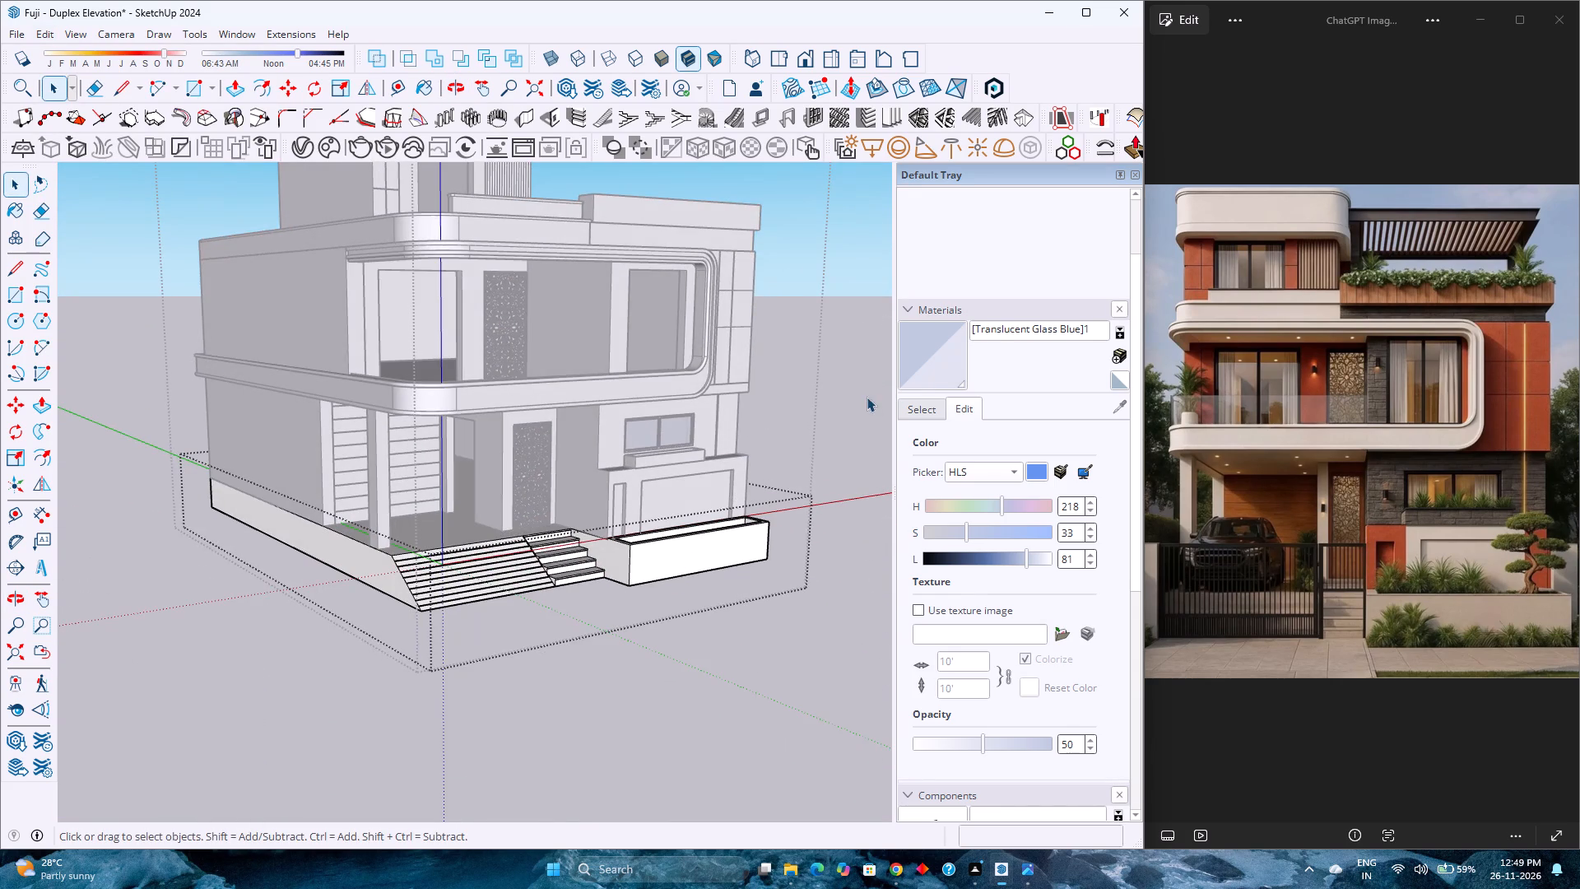
{"action": "key", "text": "ctrl+s"}
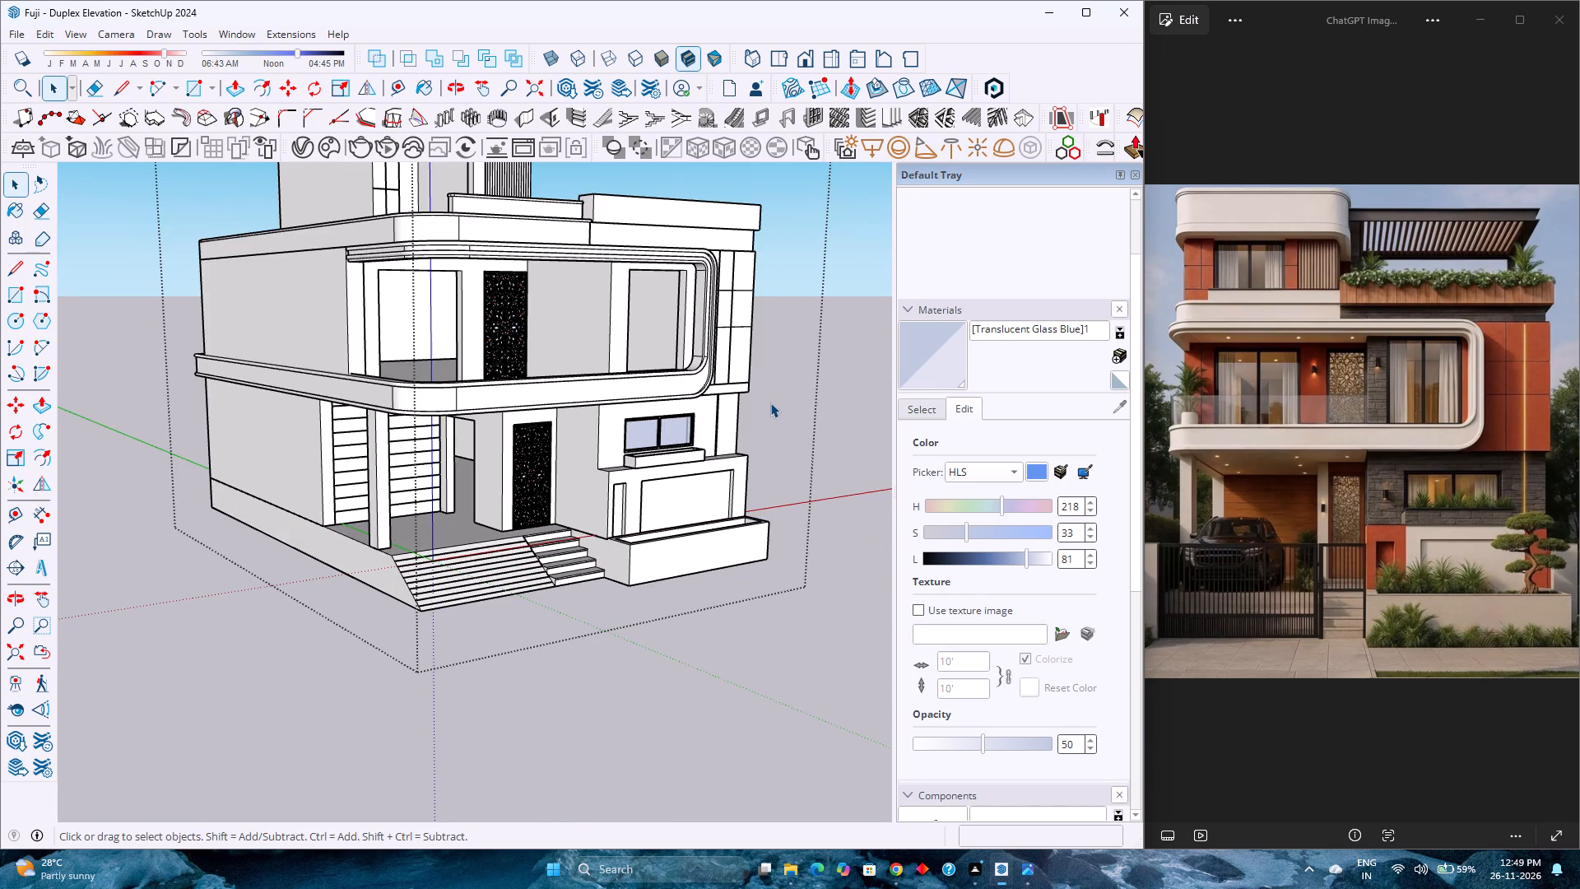
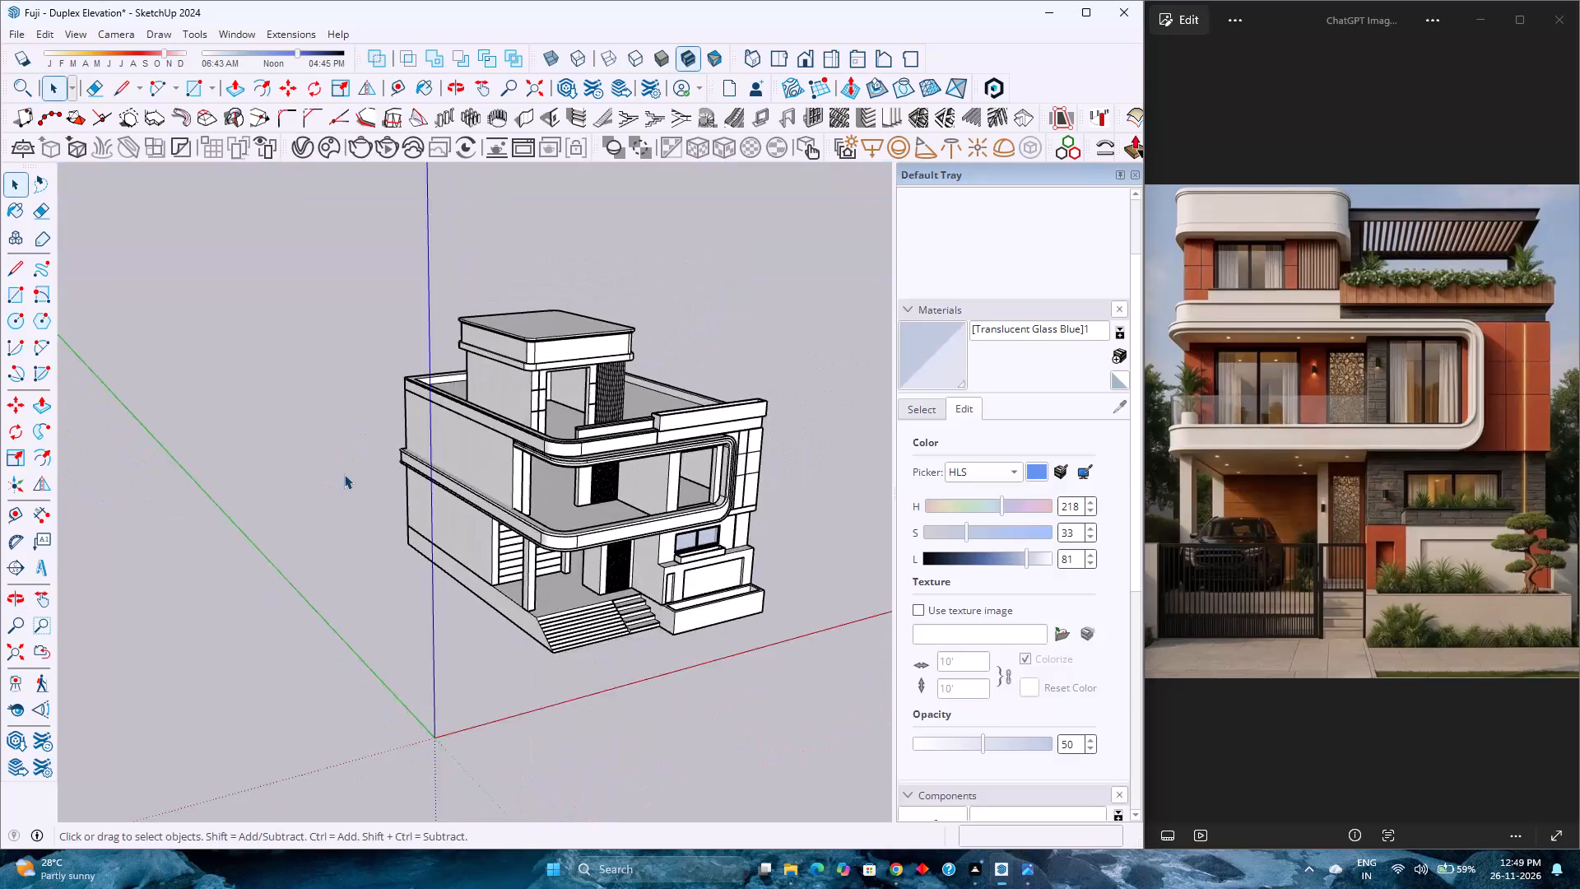
Examine the whole house from the front and from both front corners, comparing its massing with the reference image.
{"action": "middle_click_drag", "start_coordinate": [415, 438], "coordinate": [407, 435]}
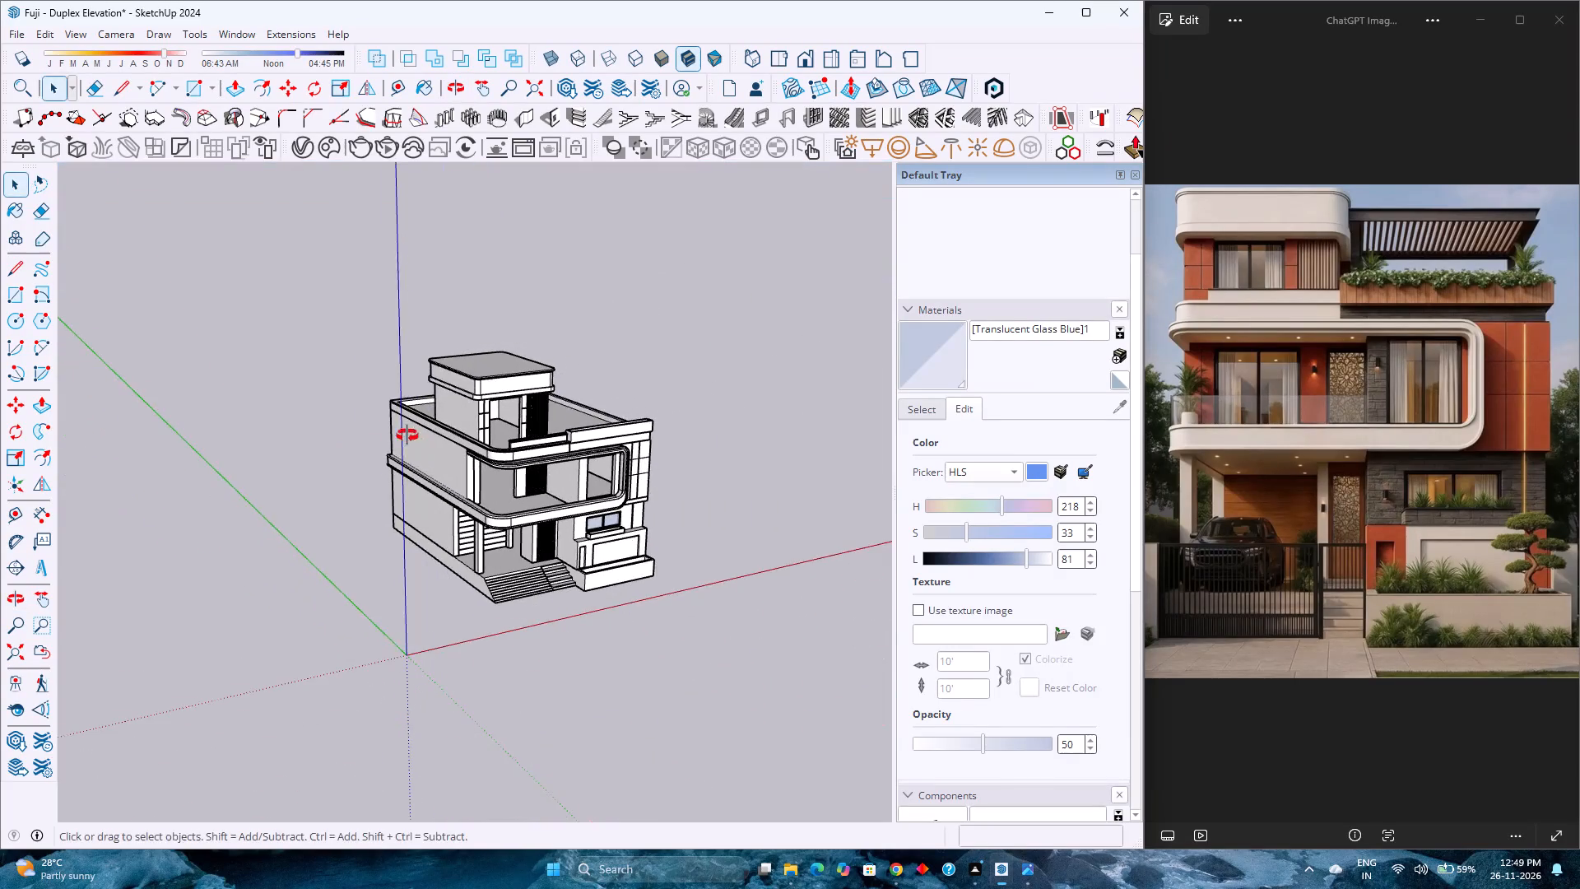
{"action": "middle_click_drag", "start_coordinate": [407, 435], "coordinate": [292, 439]}
{"action": "left_click", "coordinate": [806, 58]}
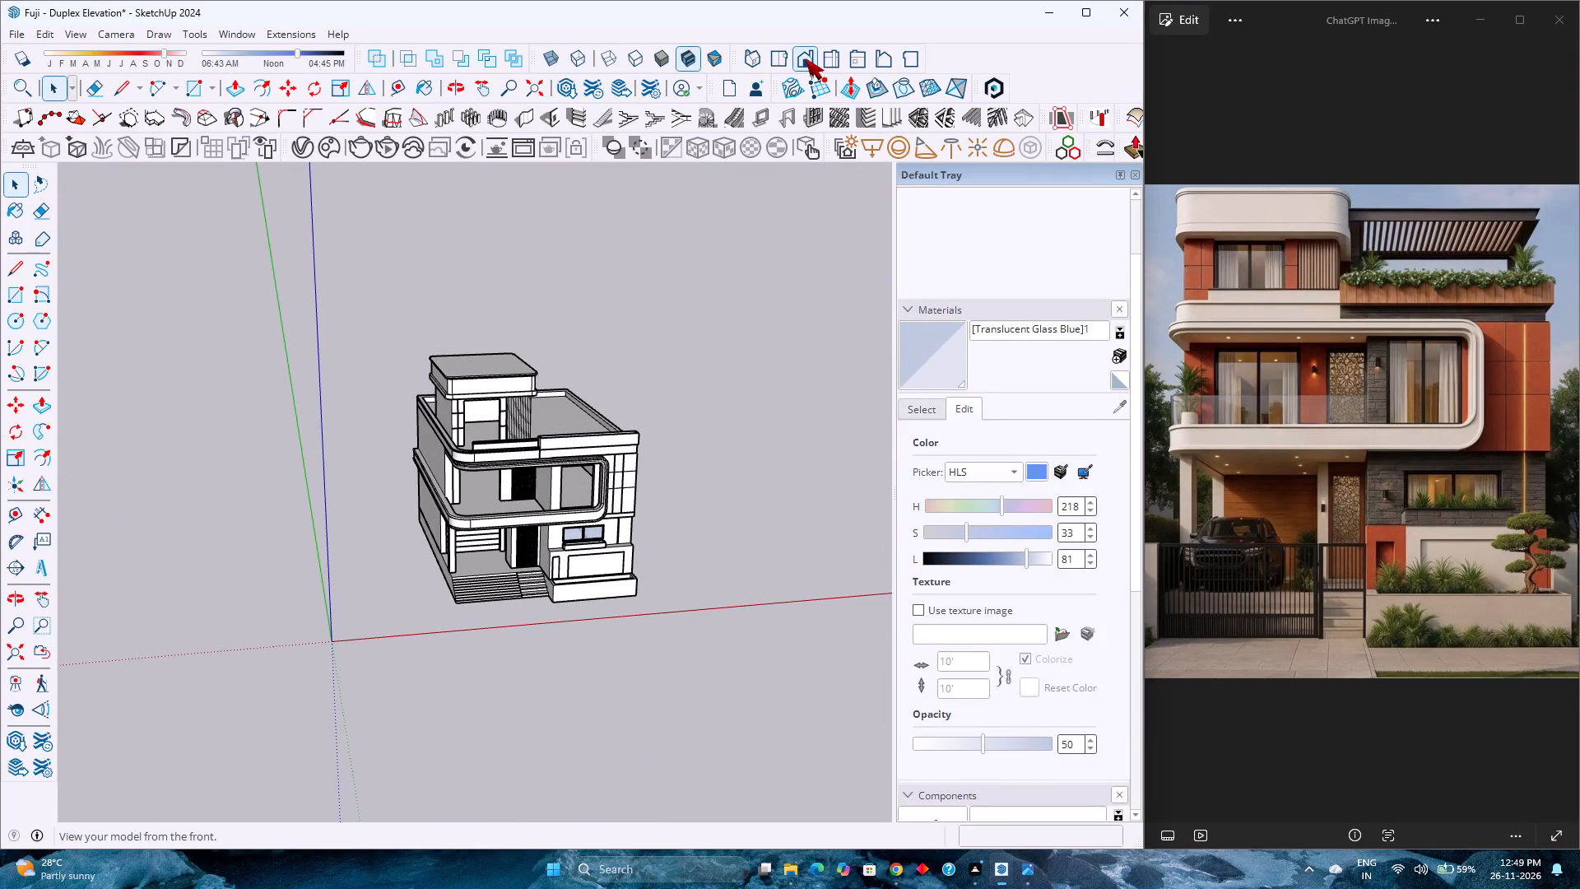
{"action": "left_click", "coordinate": [10, 647]}
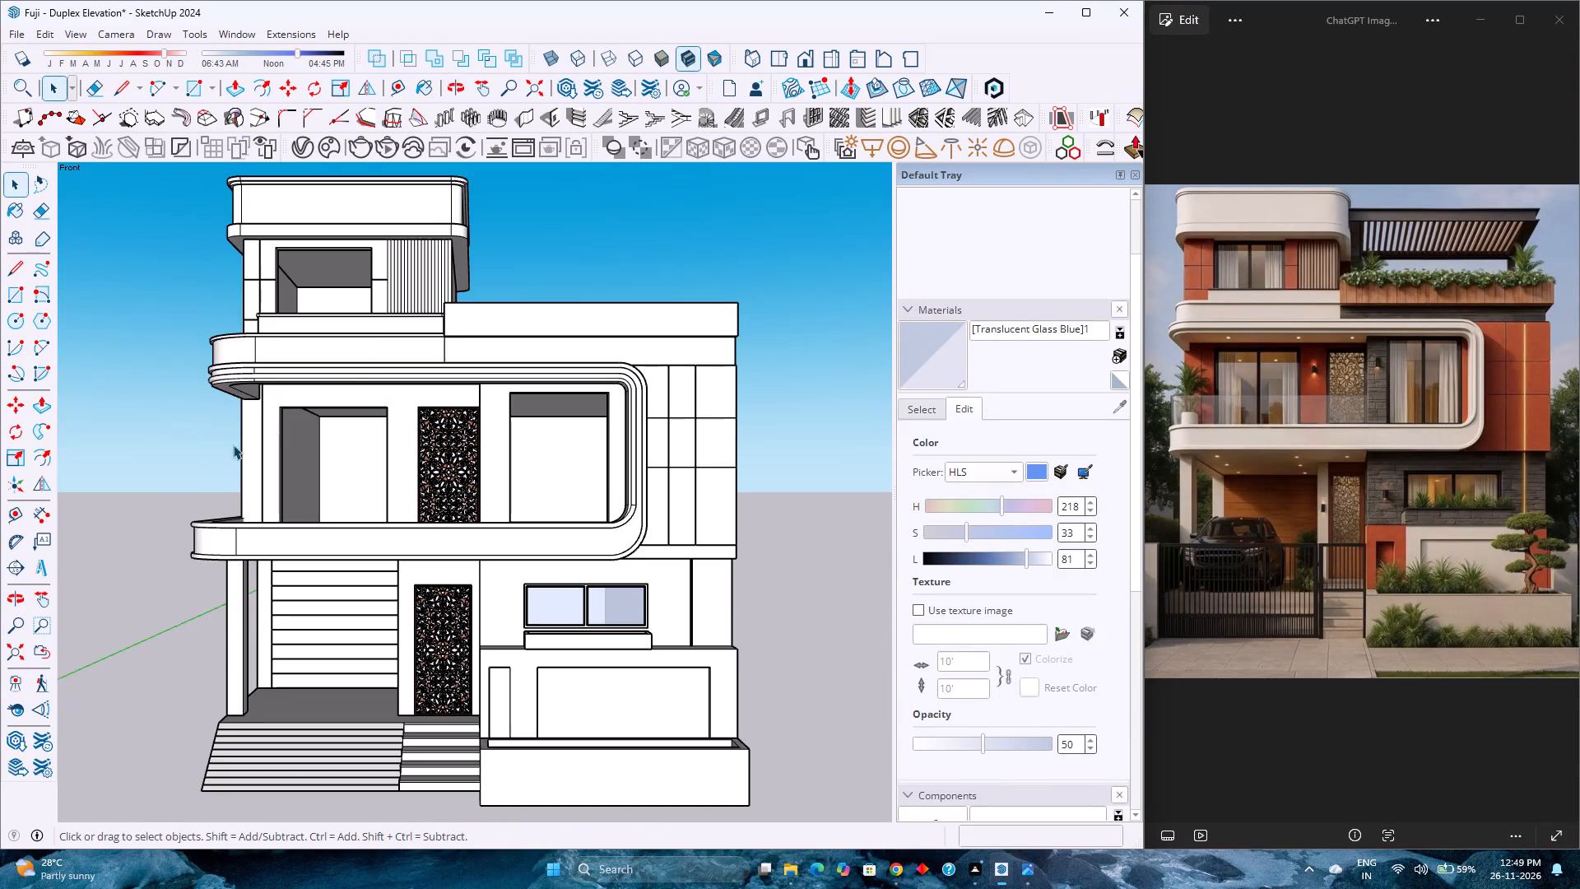
{"action": "scroll", "coordinate": [376, 326], "scroll_direction": "down", "scroll_amount": 4}
{"action": "middle_click_drag", "start_coordinate": [371, 337], "coordinate": [415, 350]}
{"action": "middle_click_drag", "start_coordinate": [451, 358], "coordinate": [618, 386]}
{"action": "middle_click", "coordinate": [620, 386]}
{"action": "scroll", "coordinate": [621, 386], "scroll_direction": "down", "scroll_amount": 4}
{"action": "scroll", "coordinate": [621, 386], "scroll_direction": "up", "scroll_amount": 3}
{"action": "scroll", "coordinate": [621, 384], "scroll_direction": "down", "scroll_amount": 4}
{"action": "scroll", "coordinate": [621, 384], "scroll_direction": "up", "scroll_amount": 4}
{"action": "scroll", "coordinate": [621, 384], "scroll_direction": "down", "scroll_amount": 4}
{"action": "scroll", "coordinate": [621, 384], "scroll_direction": "up", "scroll_amount": 4}
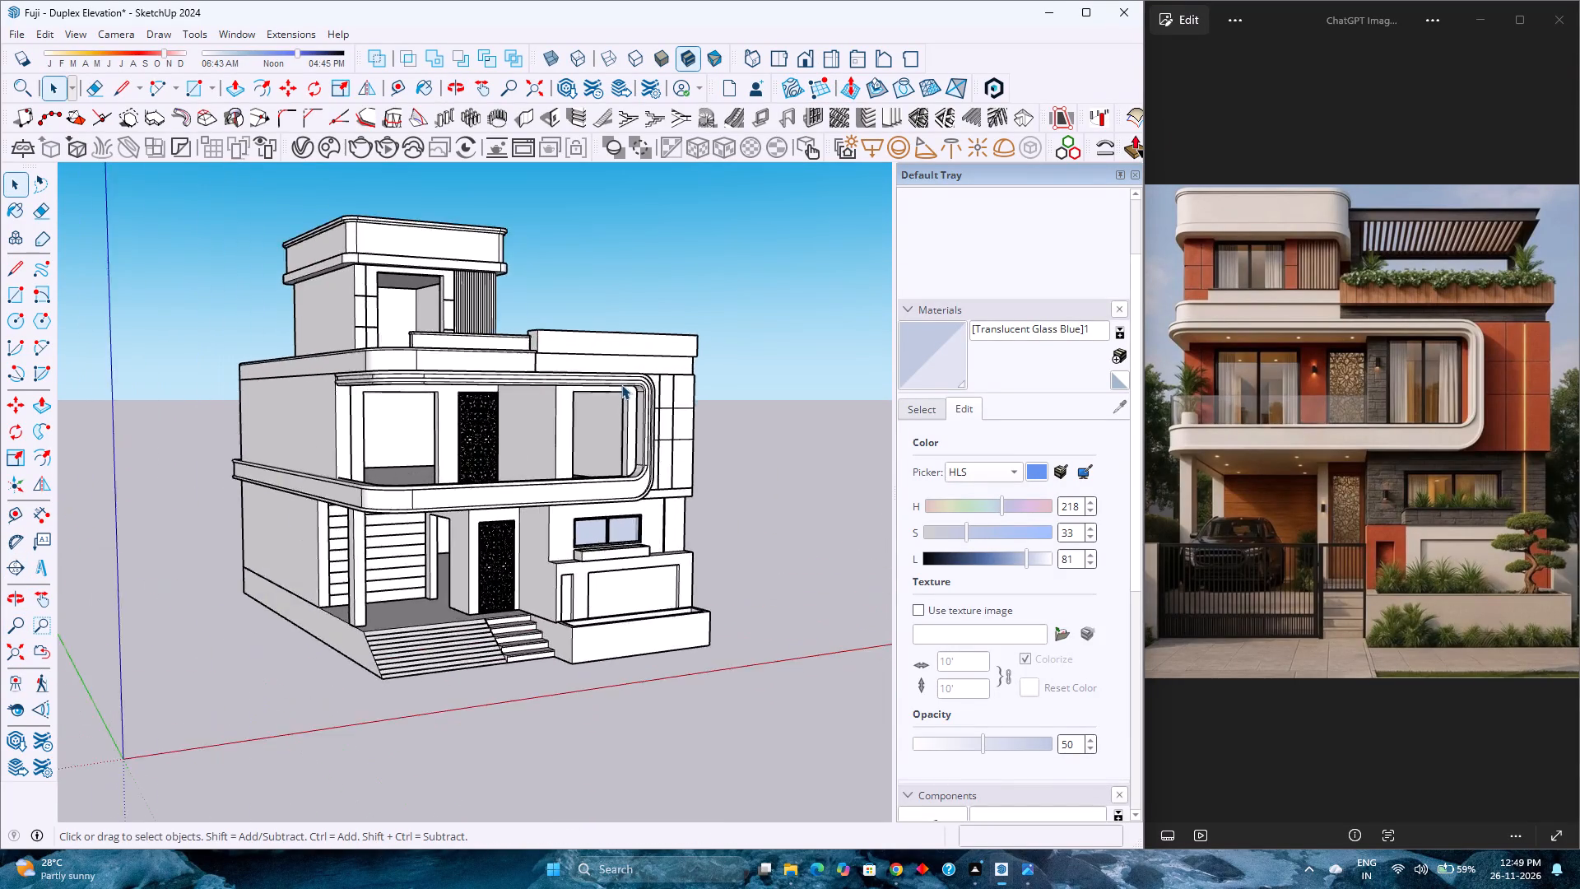
{"action": "scroll", "coordinate": [621, 384], "scroll_direction": "down", "scroll_amount": 4}
{"action": "scroll", "coordinate": [621, 384], "scroll_direction": "up", "scroll_amount": 3}
{"action": "scroll", "coordinate": [621, 384], "scroll_direction": "down", "scroll_amount": 4}
{"action": "scroll", "coordinate": [621, 384], "scroll_direction": "up", "scroll_amount": 5}
{"action": "scroll", "coordinate": [621, 384], "scroll_direction": "down", "scroll_amount": 5}
{"action": "scroll", "coordinate": [621, 384], "scroll_direction": "up", "scroll_amount": 4}
{"action": "scroll", "coordinate": [621, 384], "scroll_direction": "down", "scroll_amount": 4}
{"action": "scroll", "coordinate": [409, 345], "scroll_direction": "up", "scroll_amount": 2}
{"action": "scroll", "coordinate": [276, 291], "scroll_direction": "up", "scroll_amount": 2}
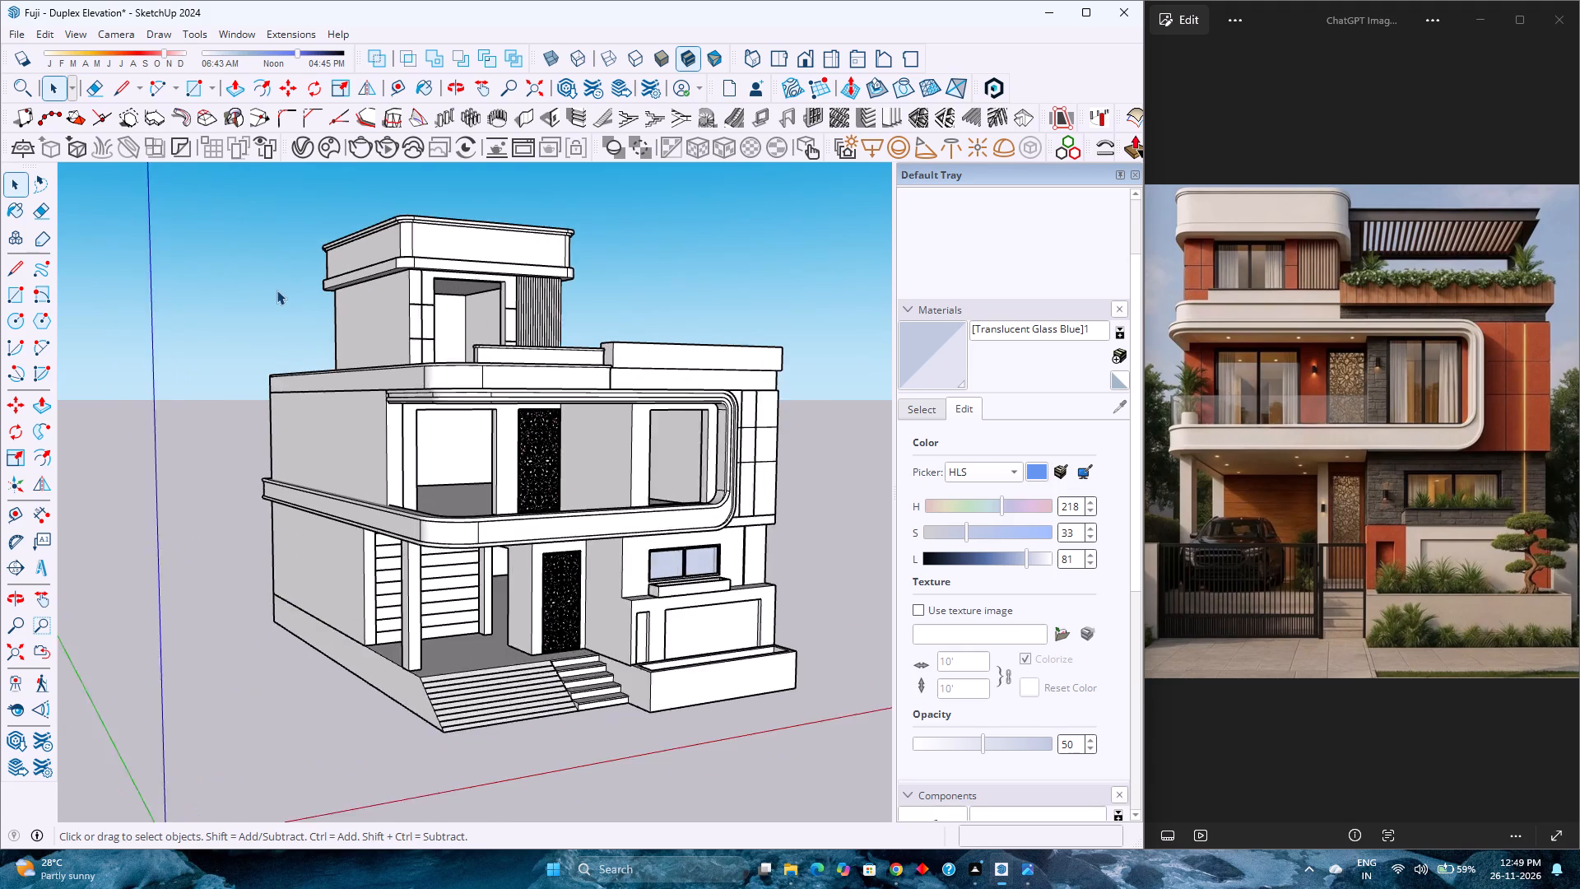
Delete the longer raised planter box from the terrace's front parapet, inside the parapet group.
{"action": "middle_click_drag", "start_coordinate": [353, 291], "coordinate": [394, 494]}
{"action": "scroll", "coordinate": [430, 374], "scroll_direction": "up", "scroll_amount": 4}
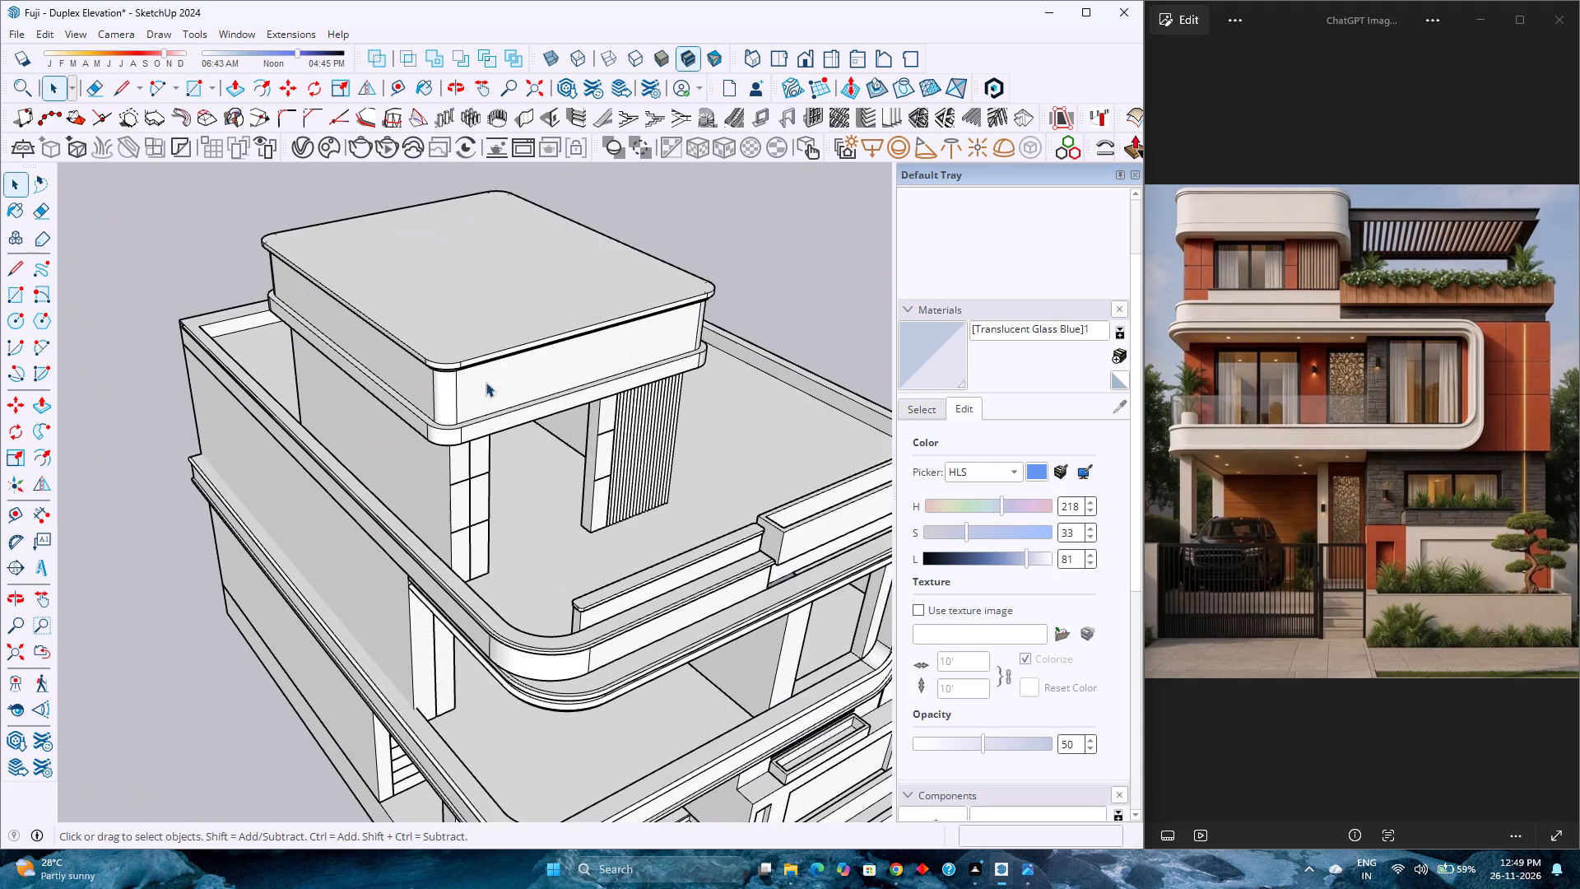
{"action": "middle_click_drag", "start_coordinate": [538, 402], "coordinate": [121, 295]}
{"action": "middle_click", "coordinate": [121, 295]}
{"action": "scroll", "coordinate": [394, 268], "scroll_direction": "up", "scroll_amount": 3}
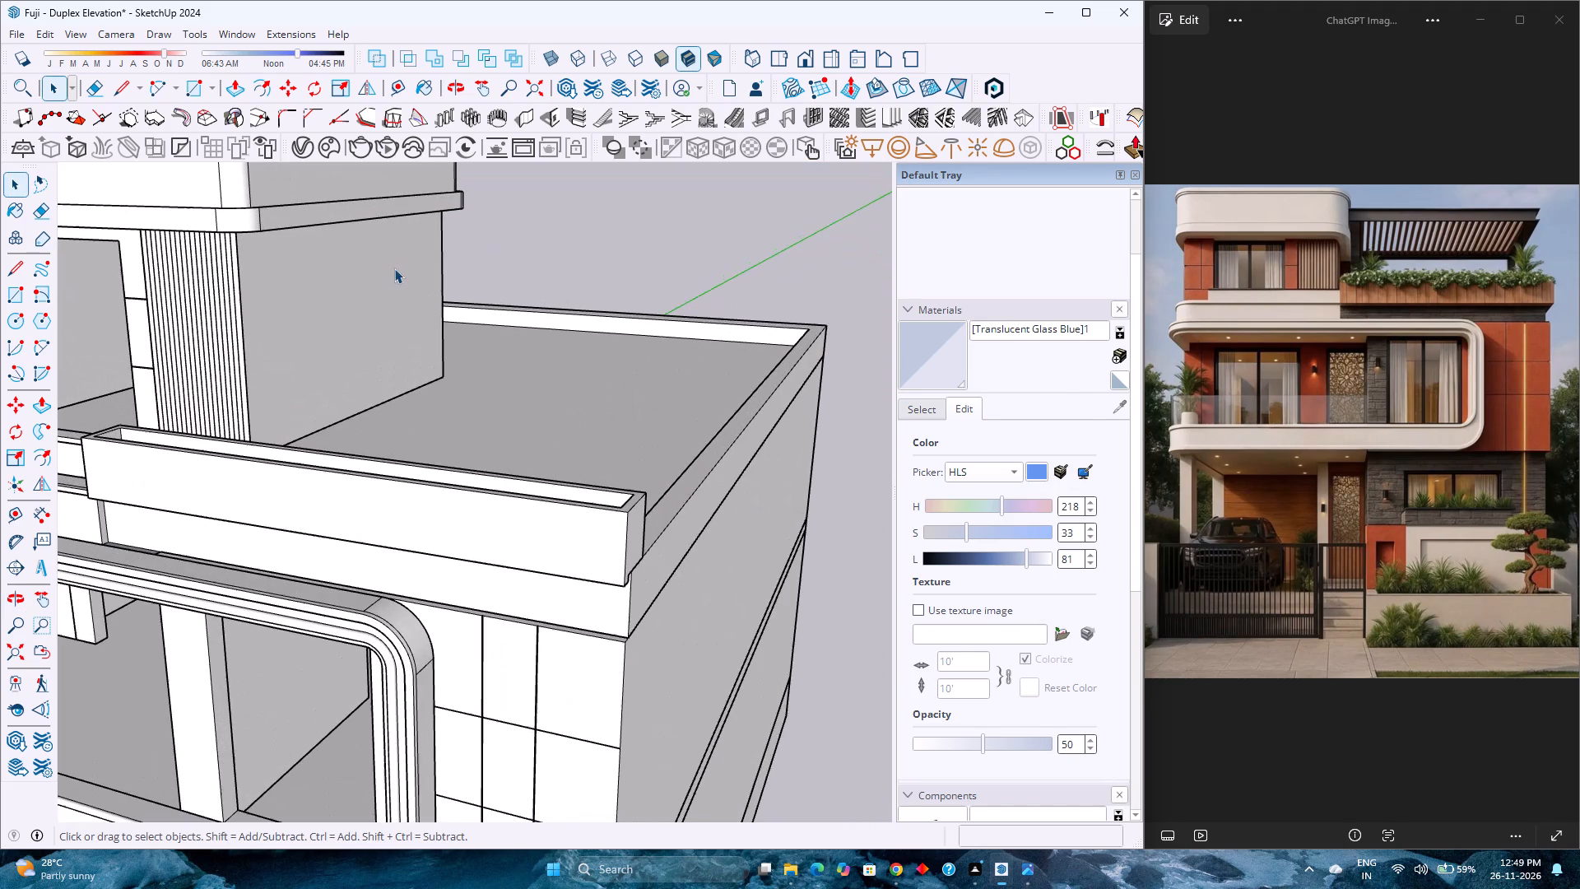
{"action": "scroll", "coordinate": [371, 286], "scroll_direction": "down", "scroll_amount": 2}
{"action": "middle_click_drag", "start_coordinate": [362, 291], "coordinate": [354, 257]}
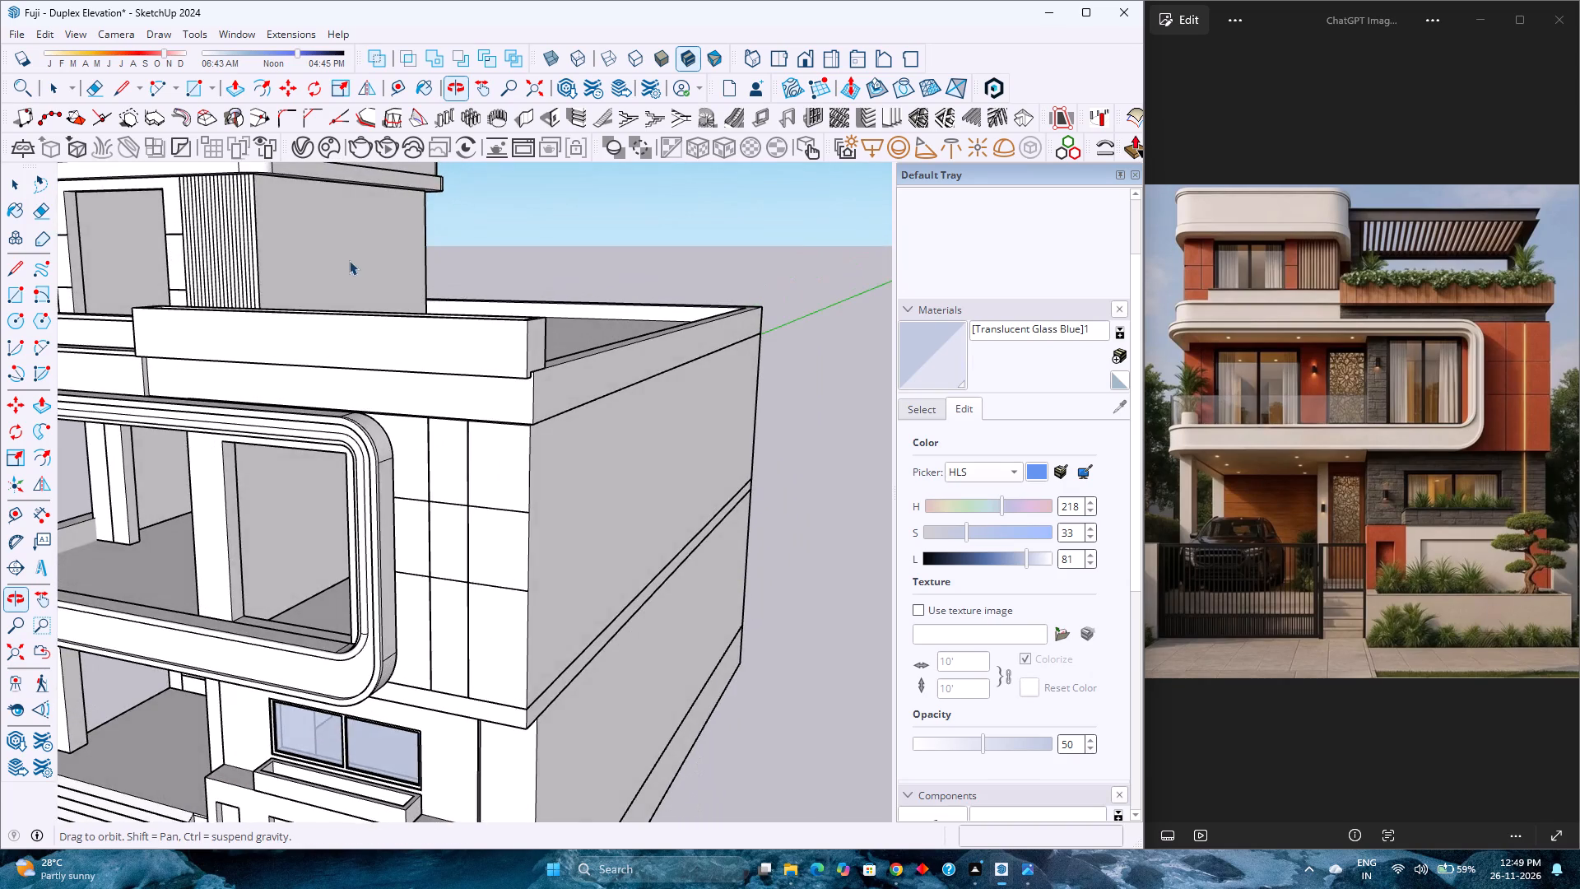
{"action": "scroll", "coordinate": [341, 267], "scroll_direction": "up", "scroll_amount": 2}
{"action": "middle_click_drag", "start_coordinate": [341, 267], "coordinate": [527, 307]}
{"action": "scroll", "coordinate": [527, 307], "scroll_direction": "down", "scroll_amount": 4}
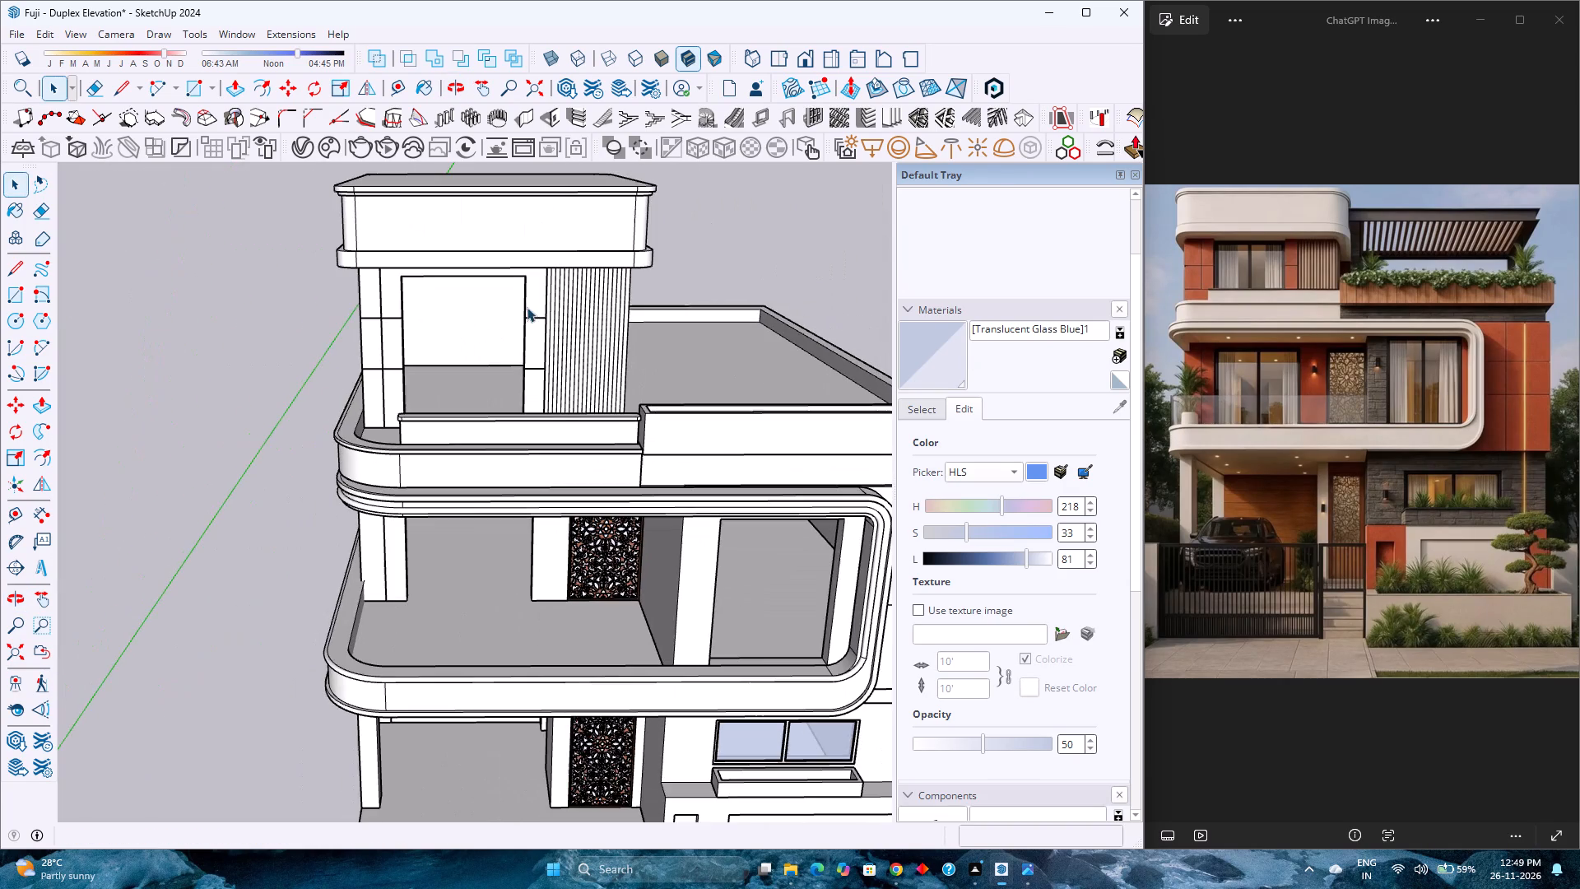
{"action": "middle_click_drag", "start_coordinate": [583, 324], "coordinate": [487, 325]}
{"action": "scroll", "coordinate": [510, 339], "scroll_direction": "up", "scroll_amount": 4}
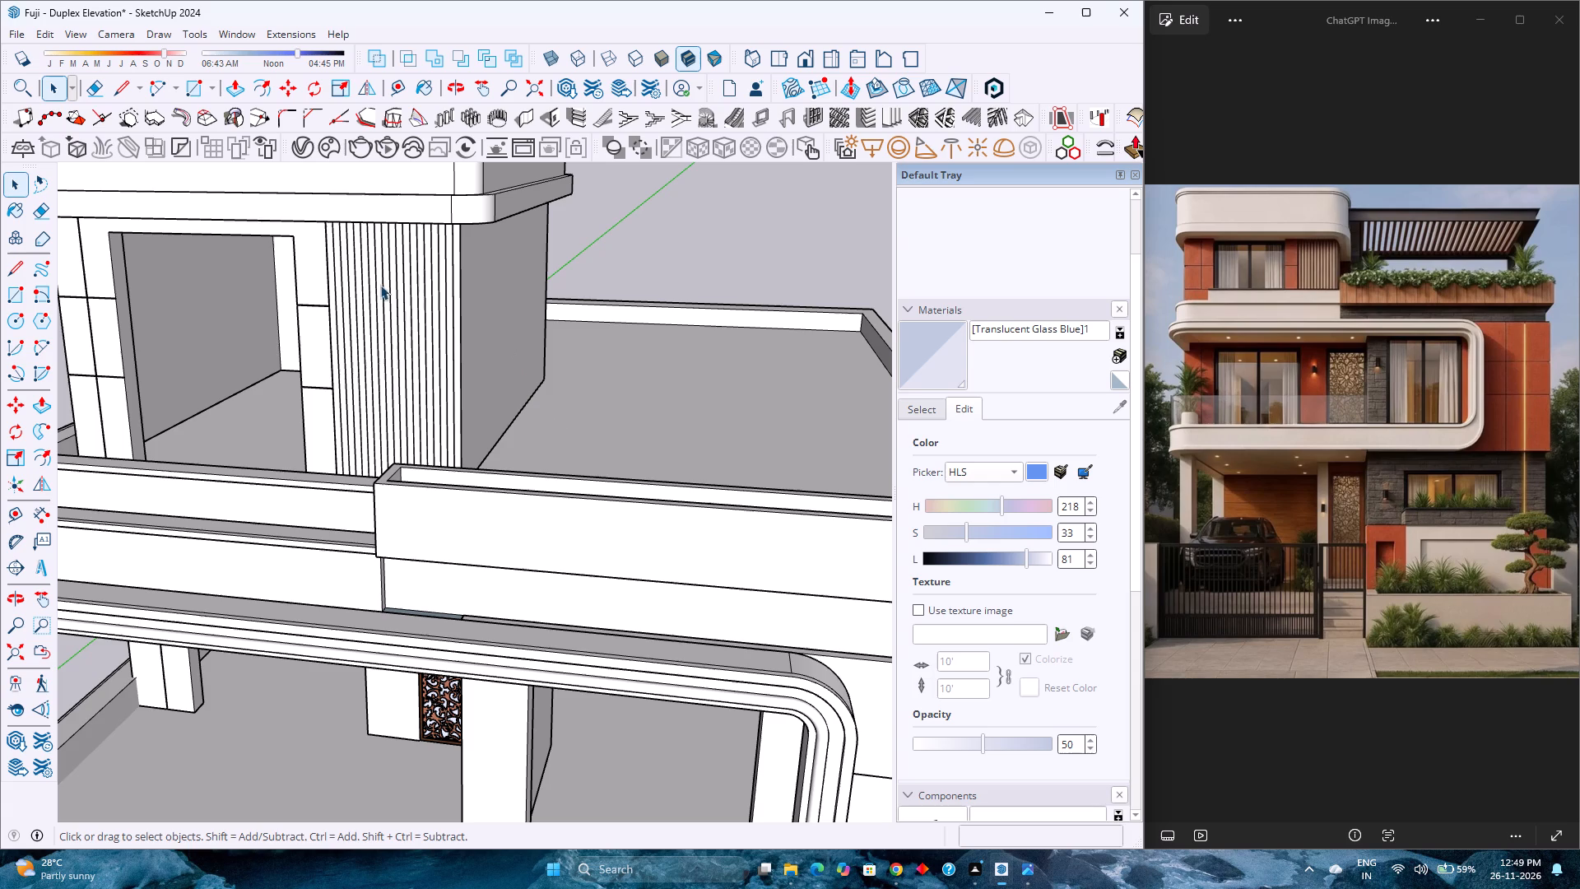
{"action": "left_click", "coordinate": [490, 496]}
{"action": "double_click", "coordinate": [490, 492]}
{"action": "left_click", "coordinate": [486, 508]}
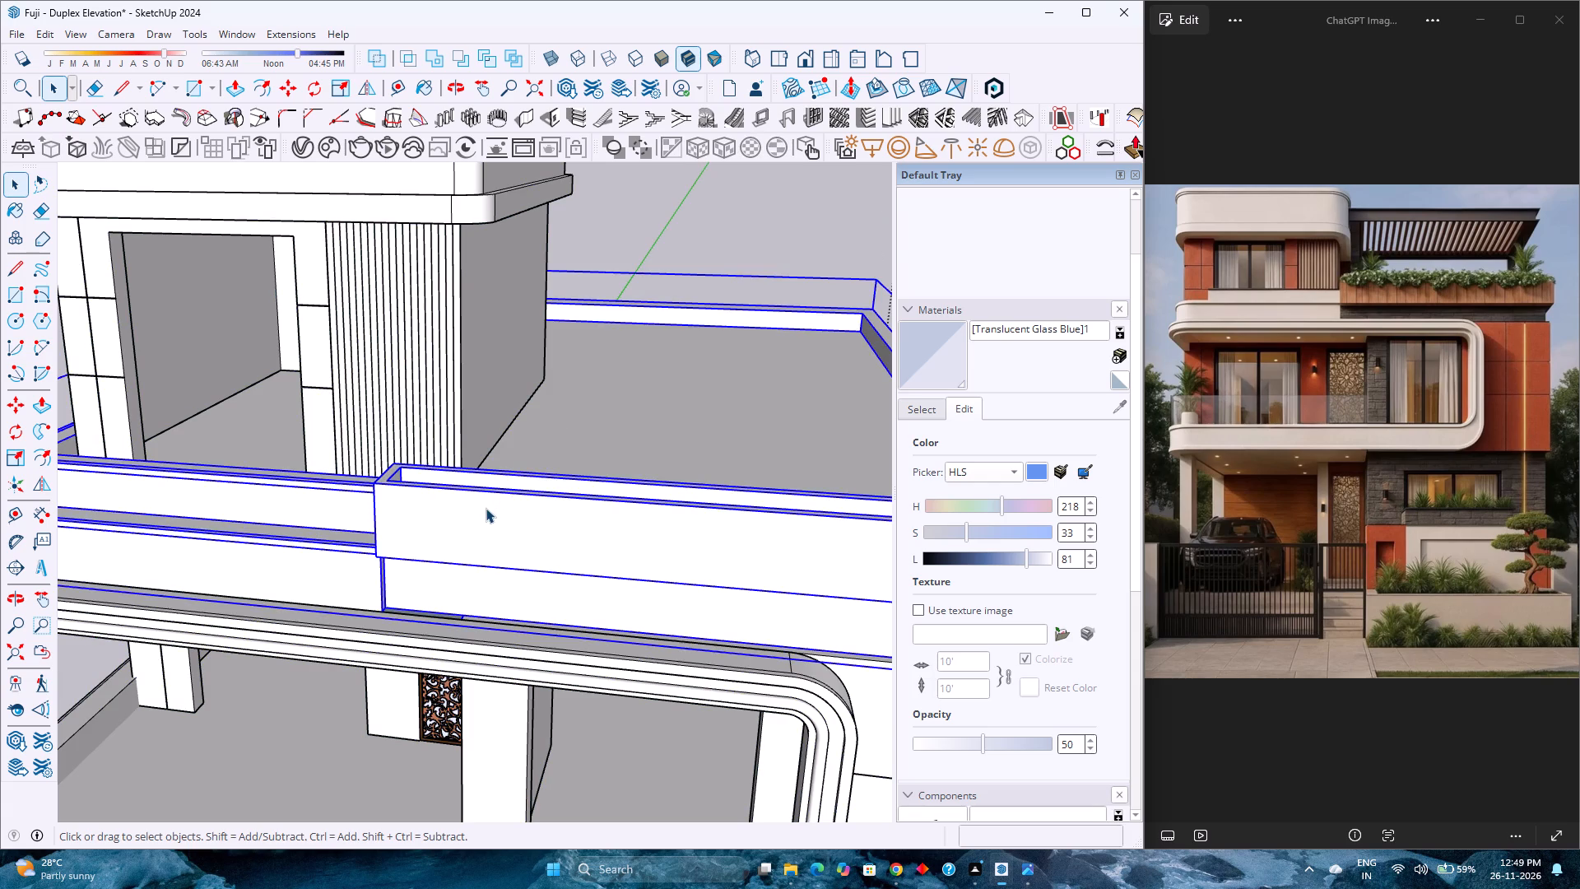
{"action": "left_click", "coordinate": [486, 508]}
{"action": "left_click", "coordinate": [486, 508]}
{"action": "key", "text": "Delete"}
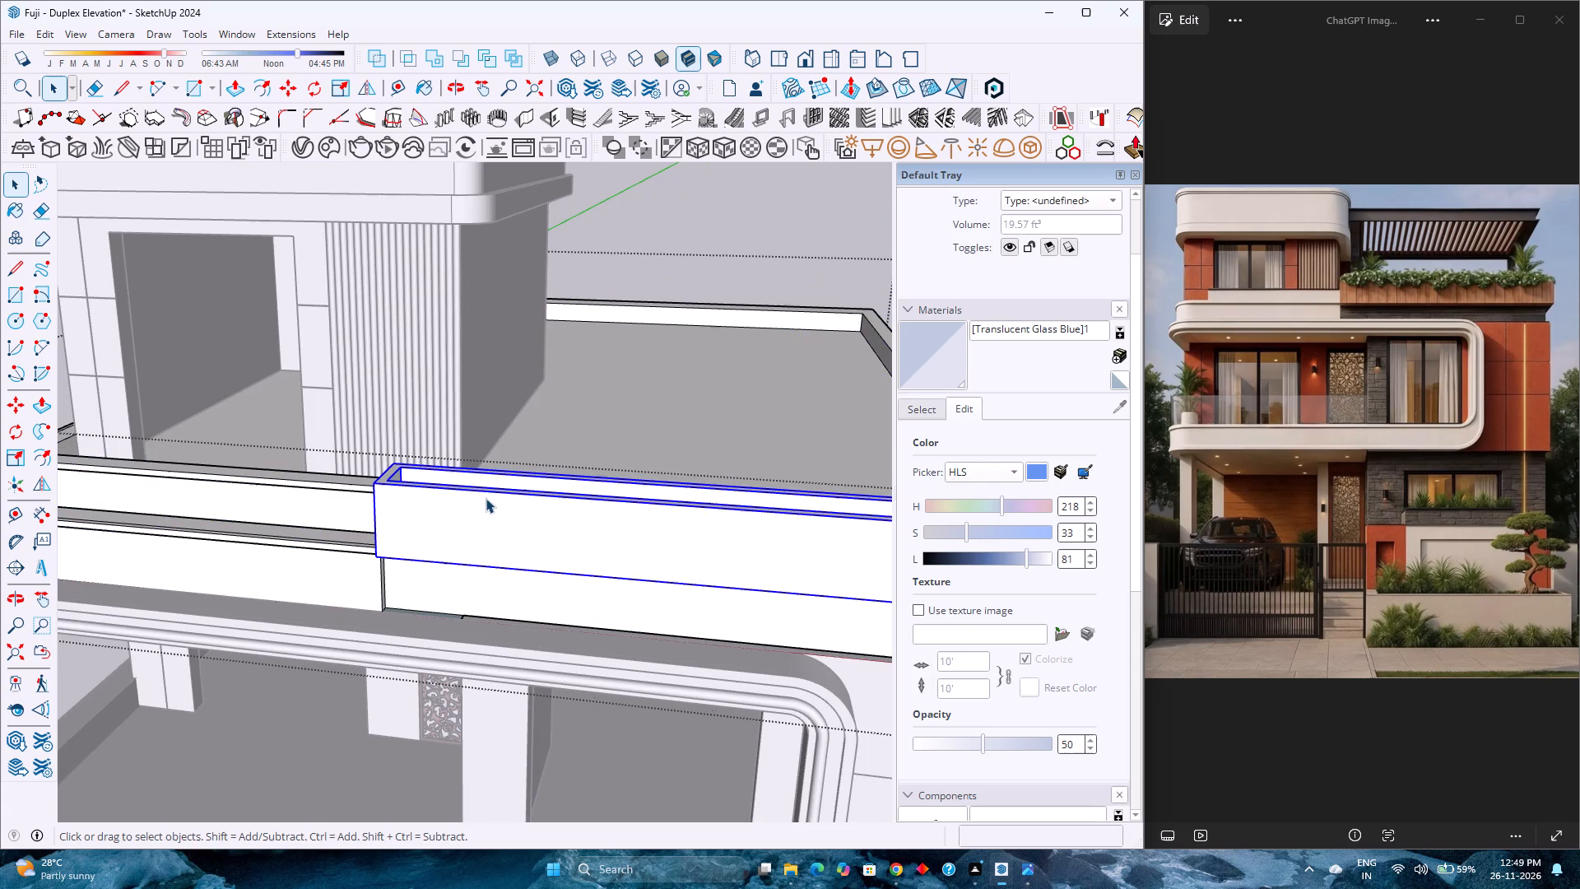
Delete the thin strip face at the base of the terrace's front parapet, just above the balcony frame.
{"action": "scroll", "coordinate": [486, 498], "scroll_direction": "down", "scroll_amount": 3}
{"action": "middle_click_drag", "start_coordinate": [485, 574], "coordinate": [504, 506], "text": "shift"}
{"action": "middle_click_drag", "start_coordinate": [503, 509], "coordinate": [485, 585]}
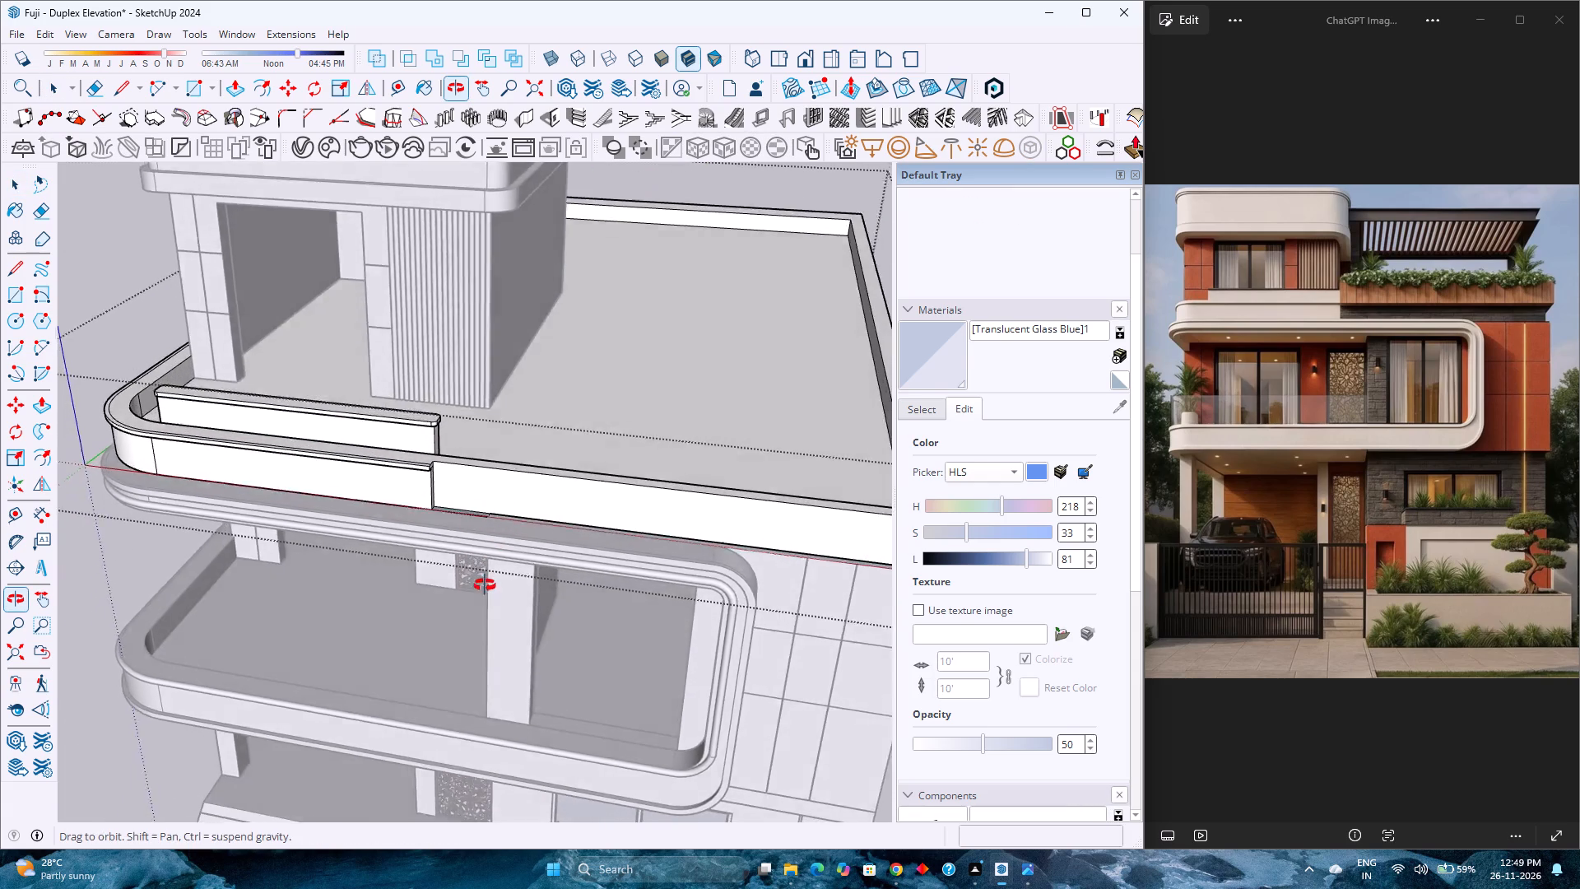
{"action": "middle_click_drag", "start_coordinate": [485, 585], "coordinate": [421, 687]}
{"action": "scroll", "coordinate": [436, 500], "scroll_direction": "up", "scroll_amount": 6}
{"action": "middle_click_drag", "start_coordinate": [434, 506], "coordinate": [657, 509]}
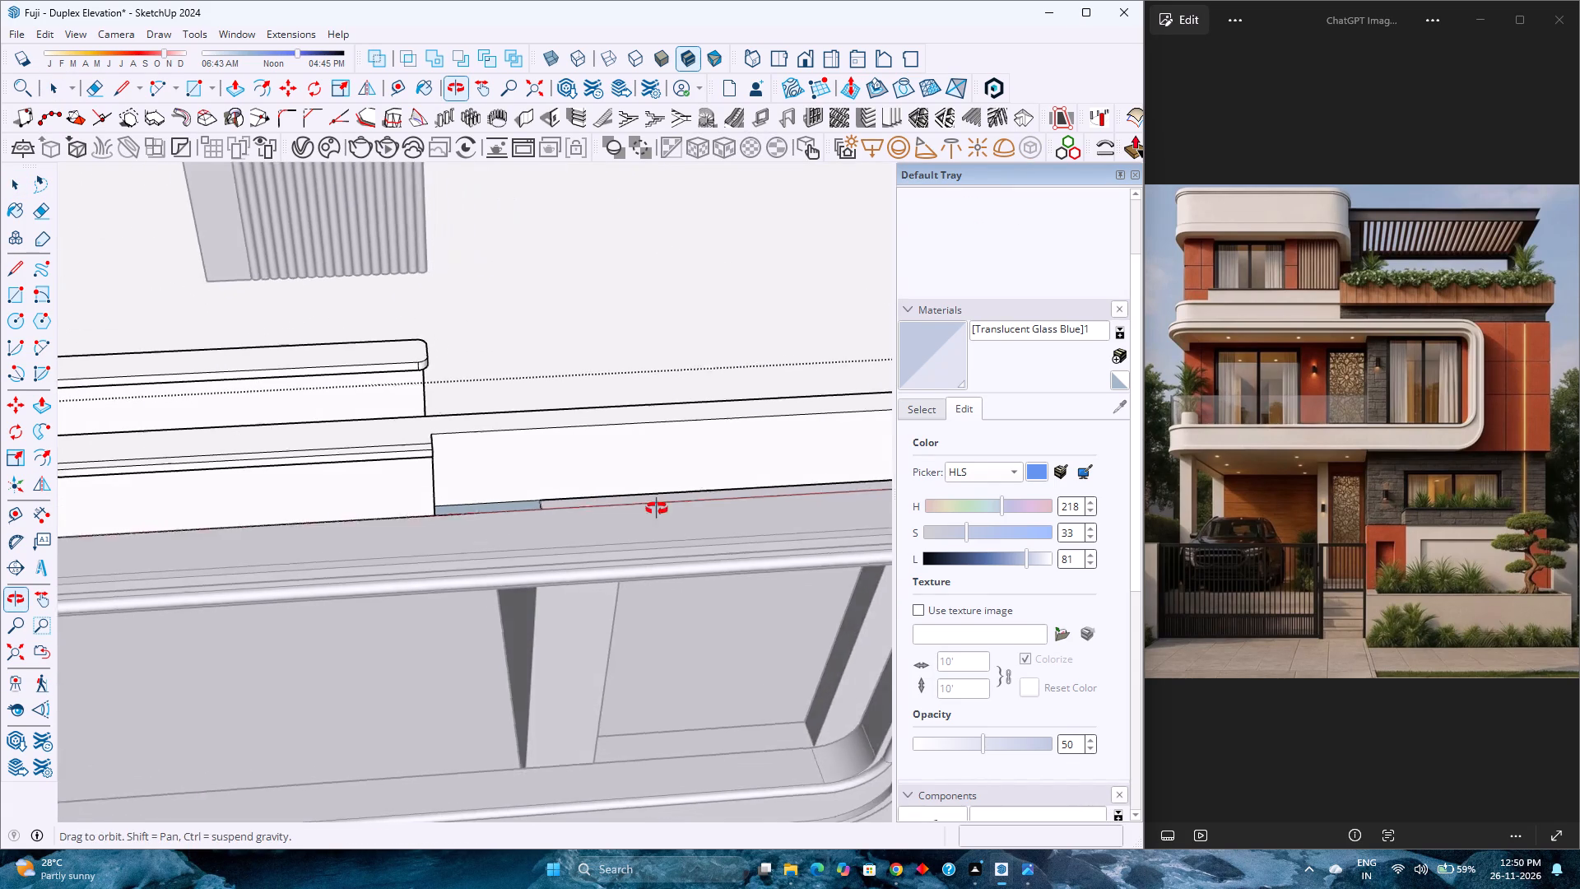
{"action": "middle_click_drag", "start_coordinate": [657, 509], "coordinate": [667, 509]}
{"action": "scroll", "coordinate": [524, 510], "scroll_direction": "up", "scroll_amount": 7}
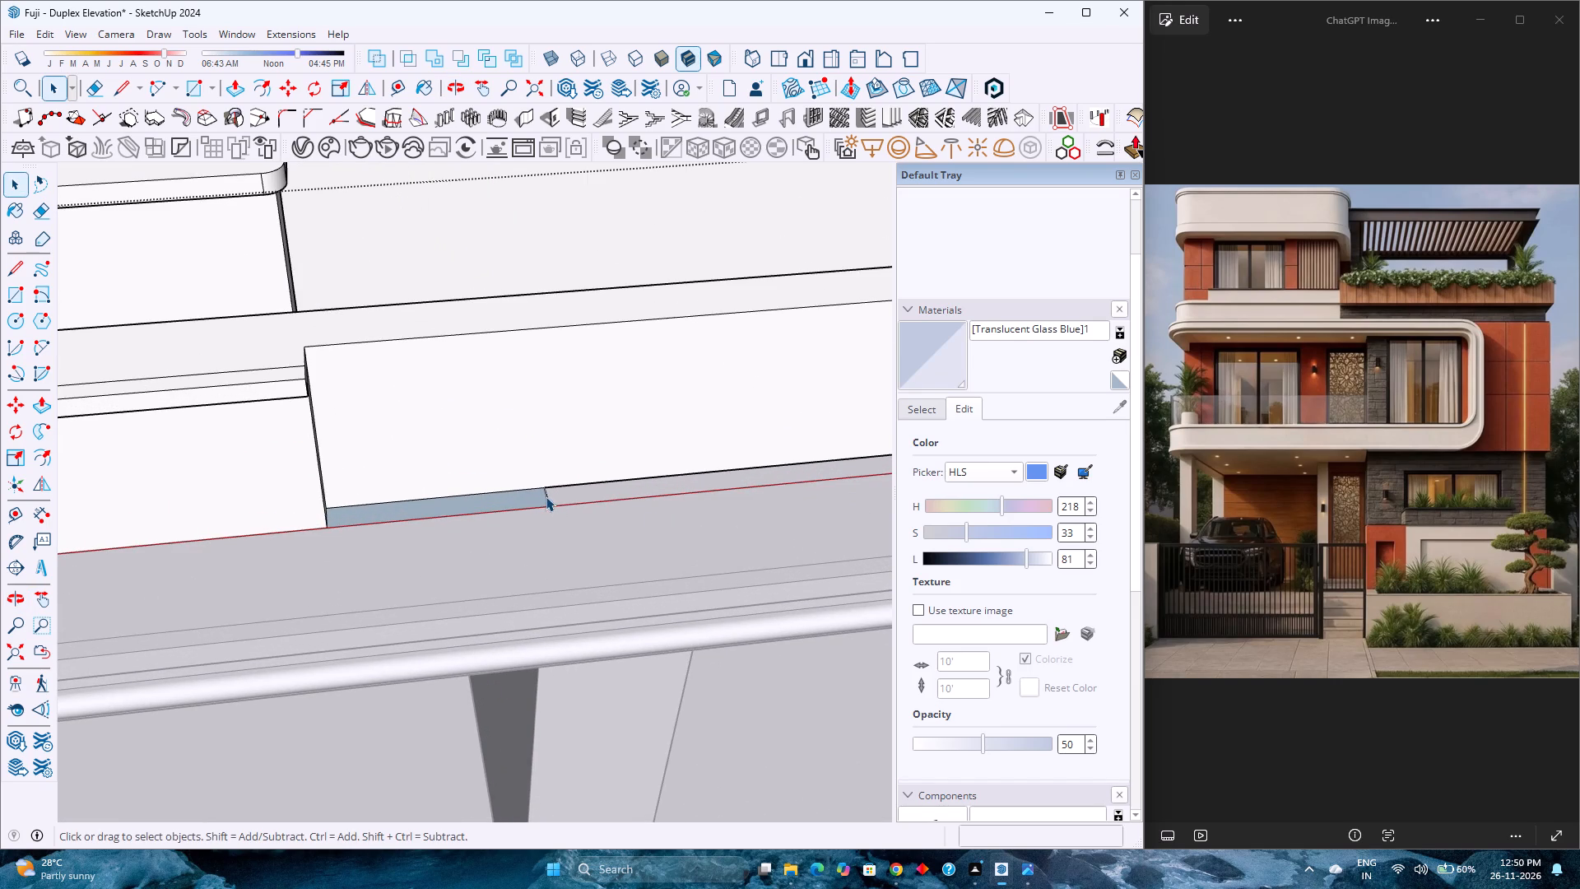
{"action": "scroll", "coordinate": [546, 496], "scroll_direction": "down", "scroll_amount": 4}
{"action": "middle_click_drag", "start_coordinate": [530, 520], "coordinate": [554, 380]}
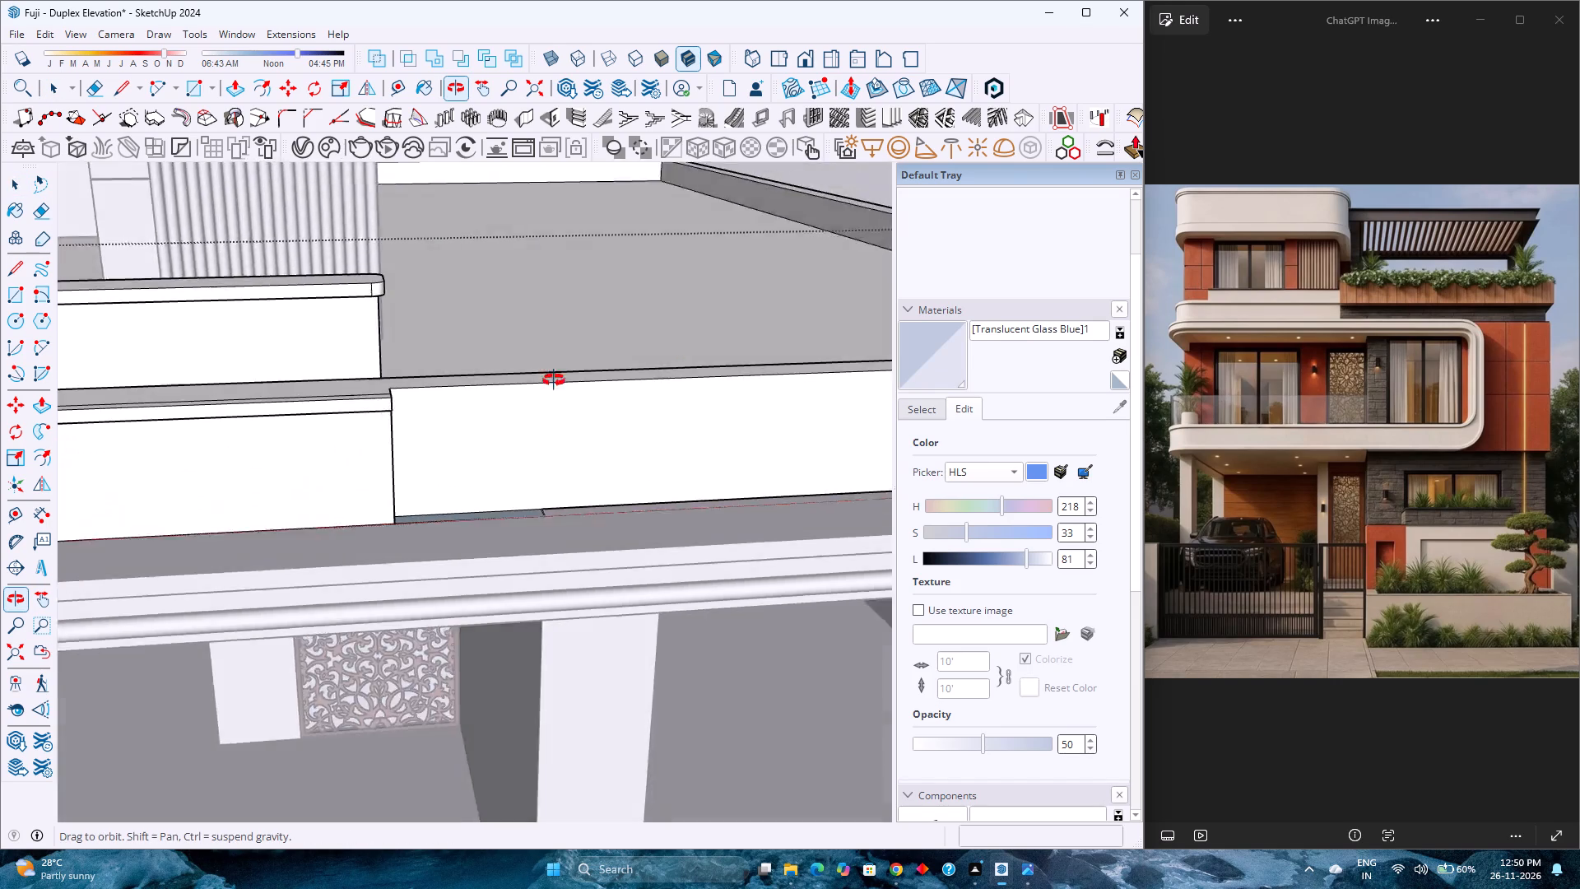
{"action": "middle_click_drag", "start_coordinate": [554, 380], "coordinate": [610, 491]}
{"action": "middle_click", "coordinate": [610, 491]}
{"action": "scroll", "coordinate": [606, 494], "scroll_direction": "up", "scroll_amount": 1}
{"action": "scroll", "coordinate": [536, 518], "scroll_direction": "up", "scroll_amount": 3}
{"action": "left_click", "coordinate": [513, 490]}
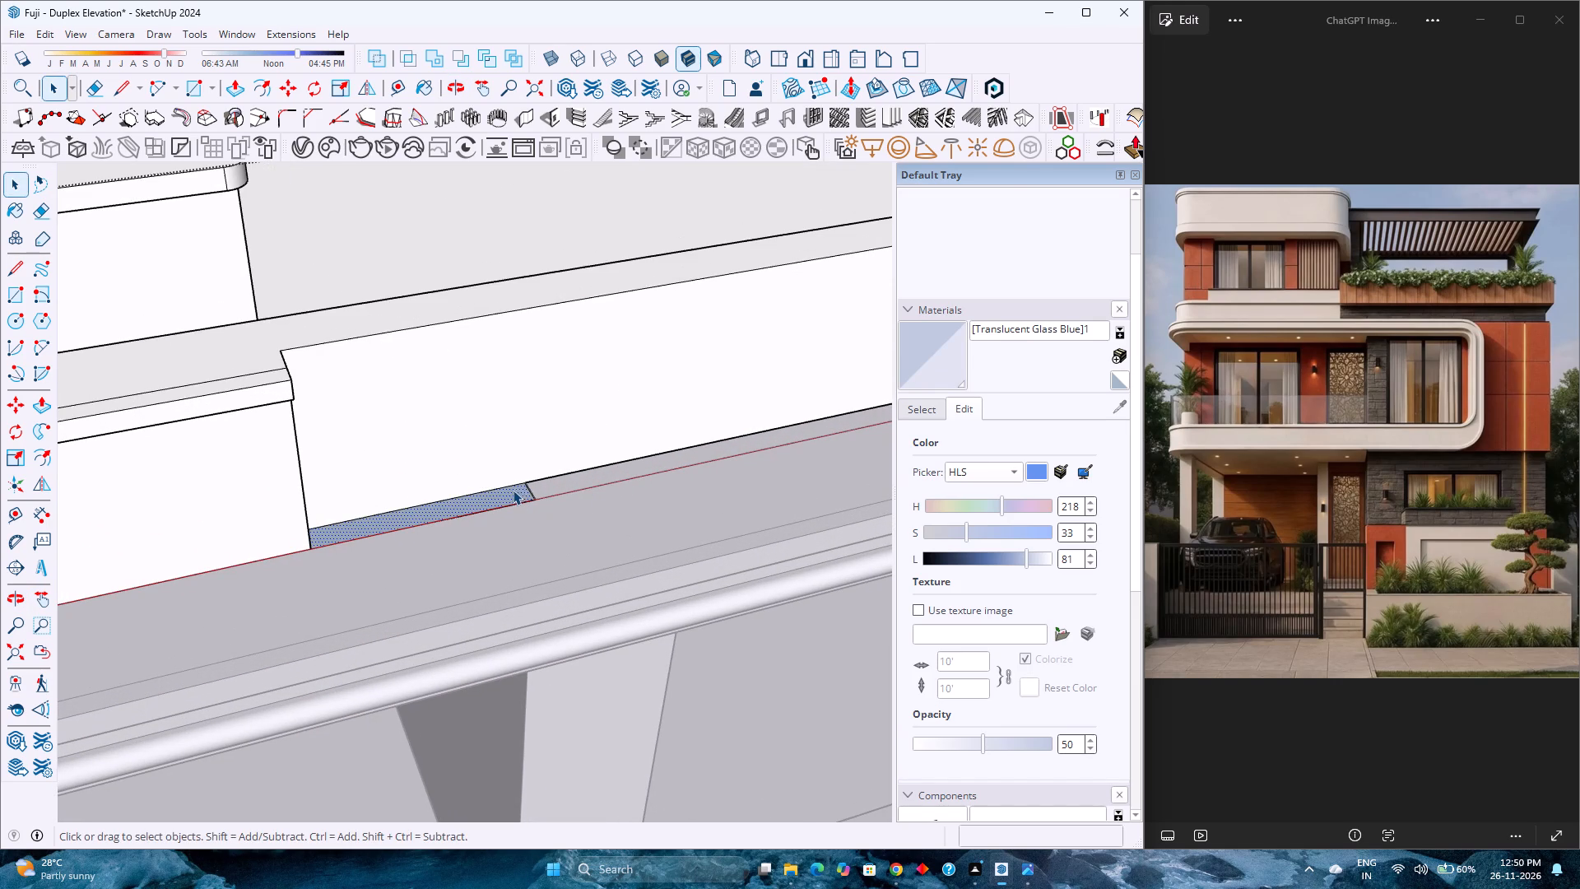
{"action": "key", "text": "Delete"}
{"action": "middle_click_drag", "start_coordinate": [515, 501], "coordinate": [691, 264]}
{"action": "middle_click", "coordinate": [693, 263]}
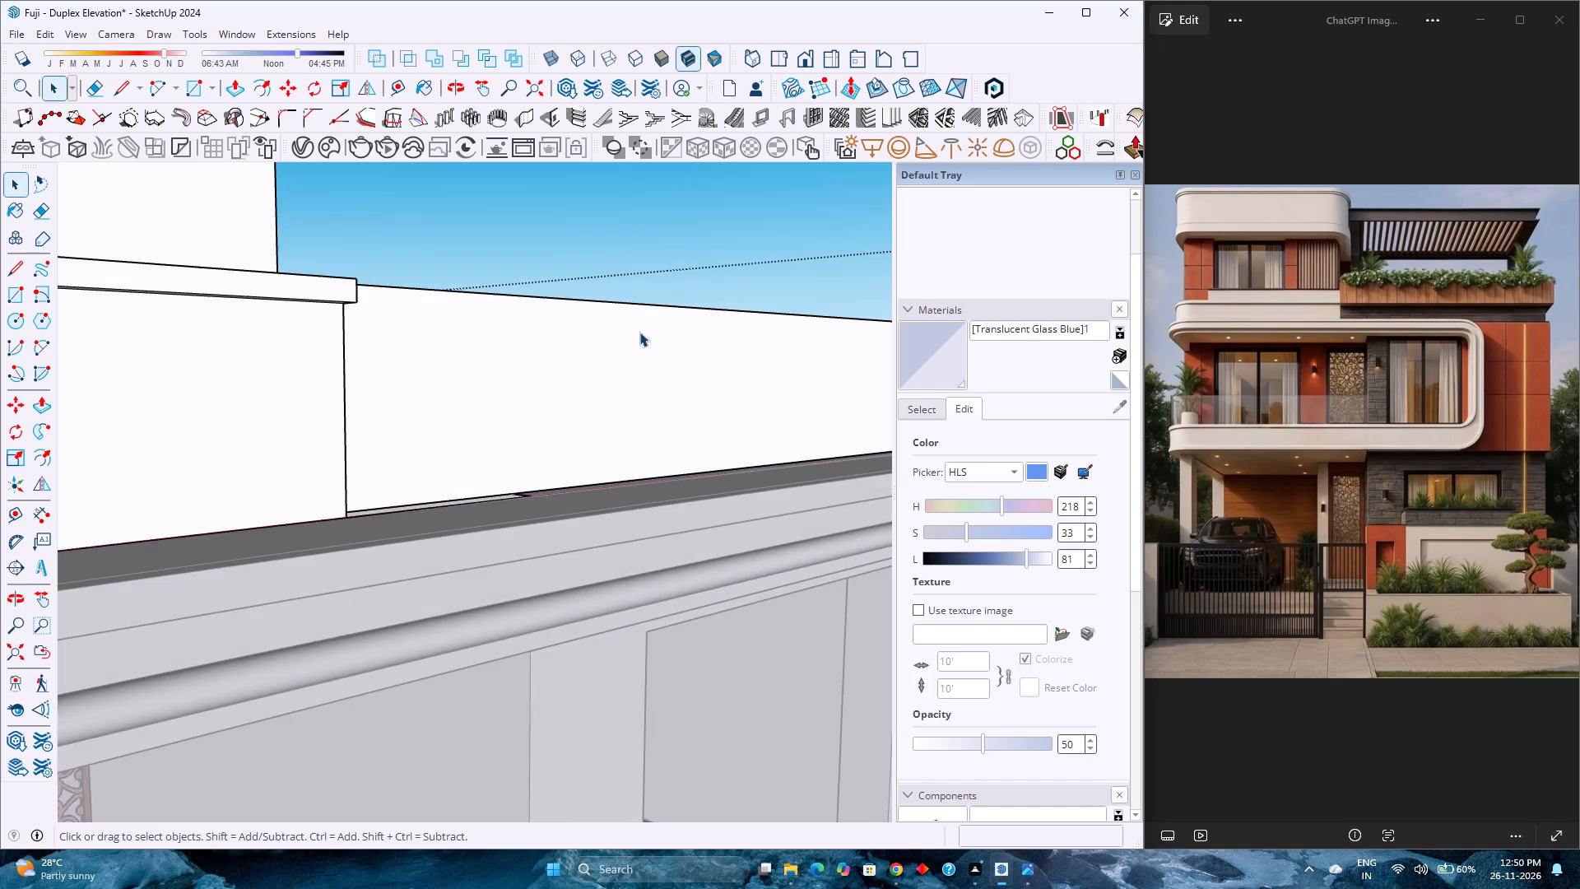
{"action": "scroll", "coordinate": [639, 332], "scroll_direction": "down", "scroll_amount": 7}
{"action": "key", "text": "Escape"}
Inside the group holding the balcony walls, draw lines around the narrow gap under the parapet to close it with a face.
{"action": "middle_click_drag", "start_coordinate": [453, 502], "coordinate": [568, 377]}
{"action": "double_click", "coordinate": [434, 570]}
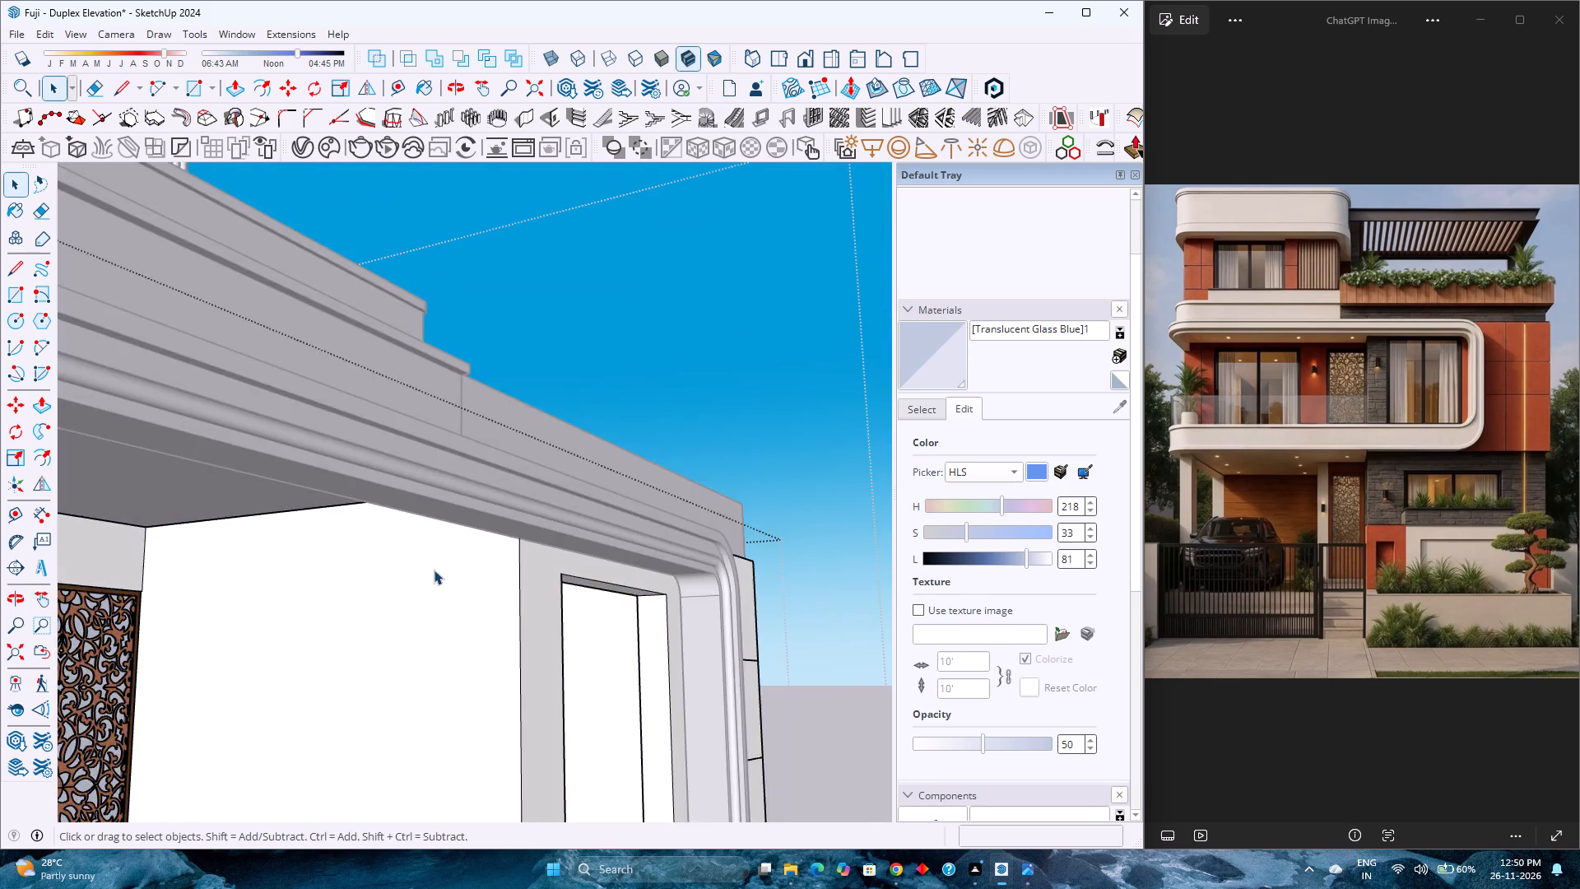
{"action": "scroll", "coordinate": [434, 570], "scroll_direction": "up", "scroll_amount": 3}
{"action": "middle_click_drag", "start_coordinate": [434, 570], "coordinate": [701, 523]}
{"action": "left_click", "coordinate": [539, 494]}
{"action": "scroll", "coordinate": [539, 489], "scroll_direction": "up", "scroll_amount": 3}
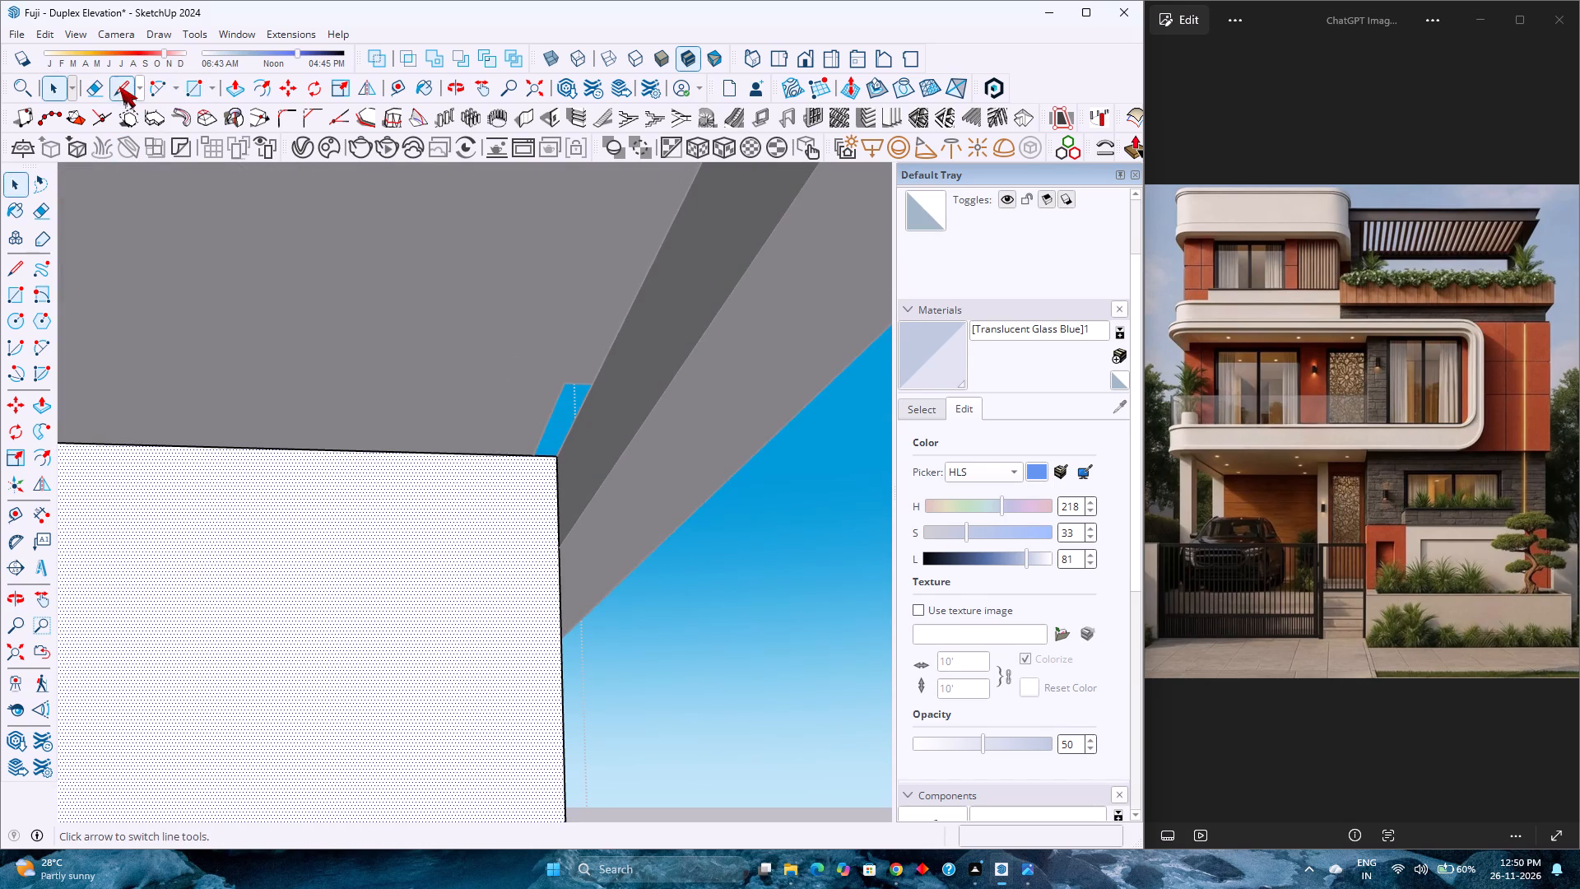
{"action": "left_click", "coordinate": [119, 86]}
{"action": "left_click", "coordinate": [538, 454]}
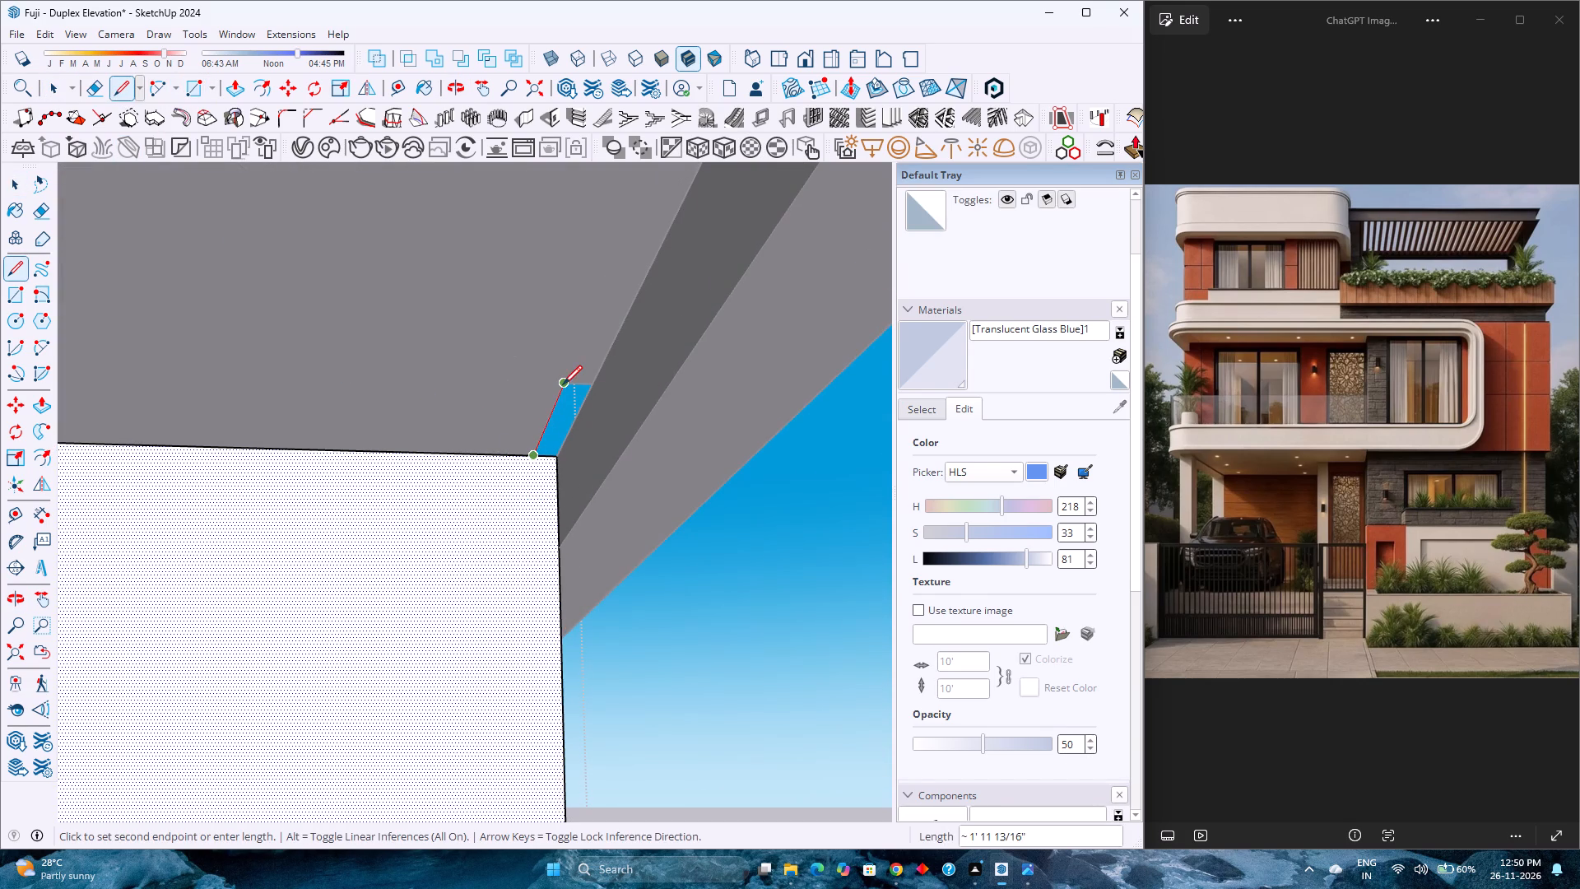
{"action": "left_click", "coordinate": [563, 384]}
{"action": "left_click", "coordinate": [597, 384]}
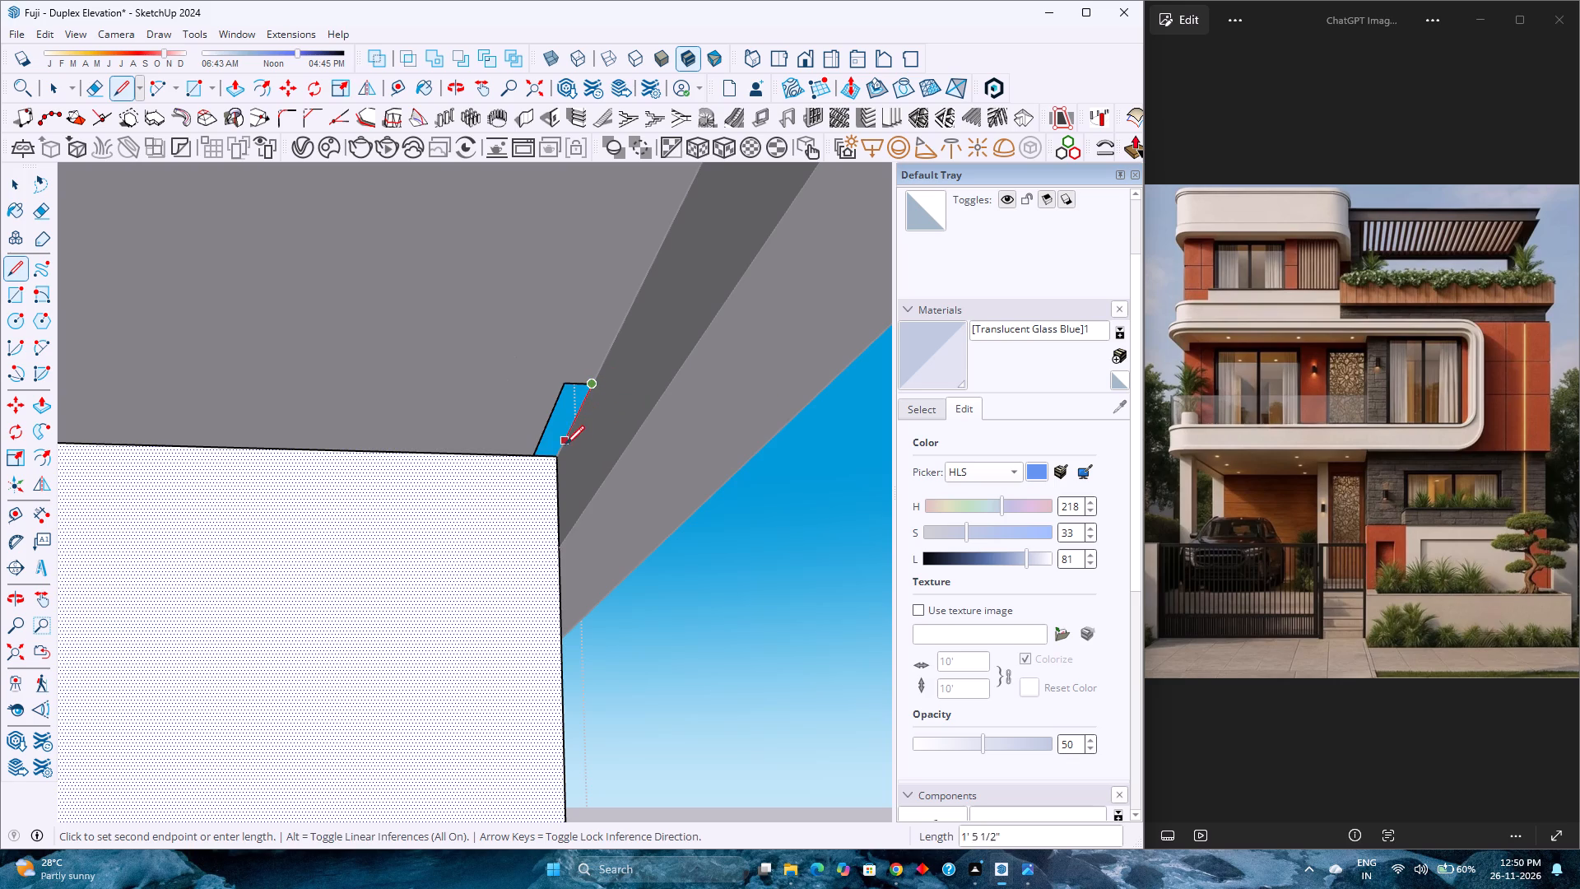
{"action": "left_click", "coordinate": [557, 456]}
{"action": "key", "text": "space"}
Reverse the new strip face beneath the parapet so its front side shows from below.
{"action": "scroll", "coordinate": [559, 412], "scroll_direction": "up", "scroll_amount": 7}
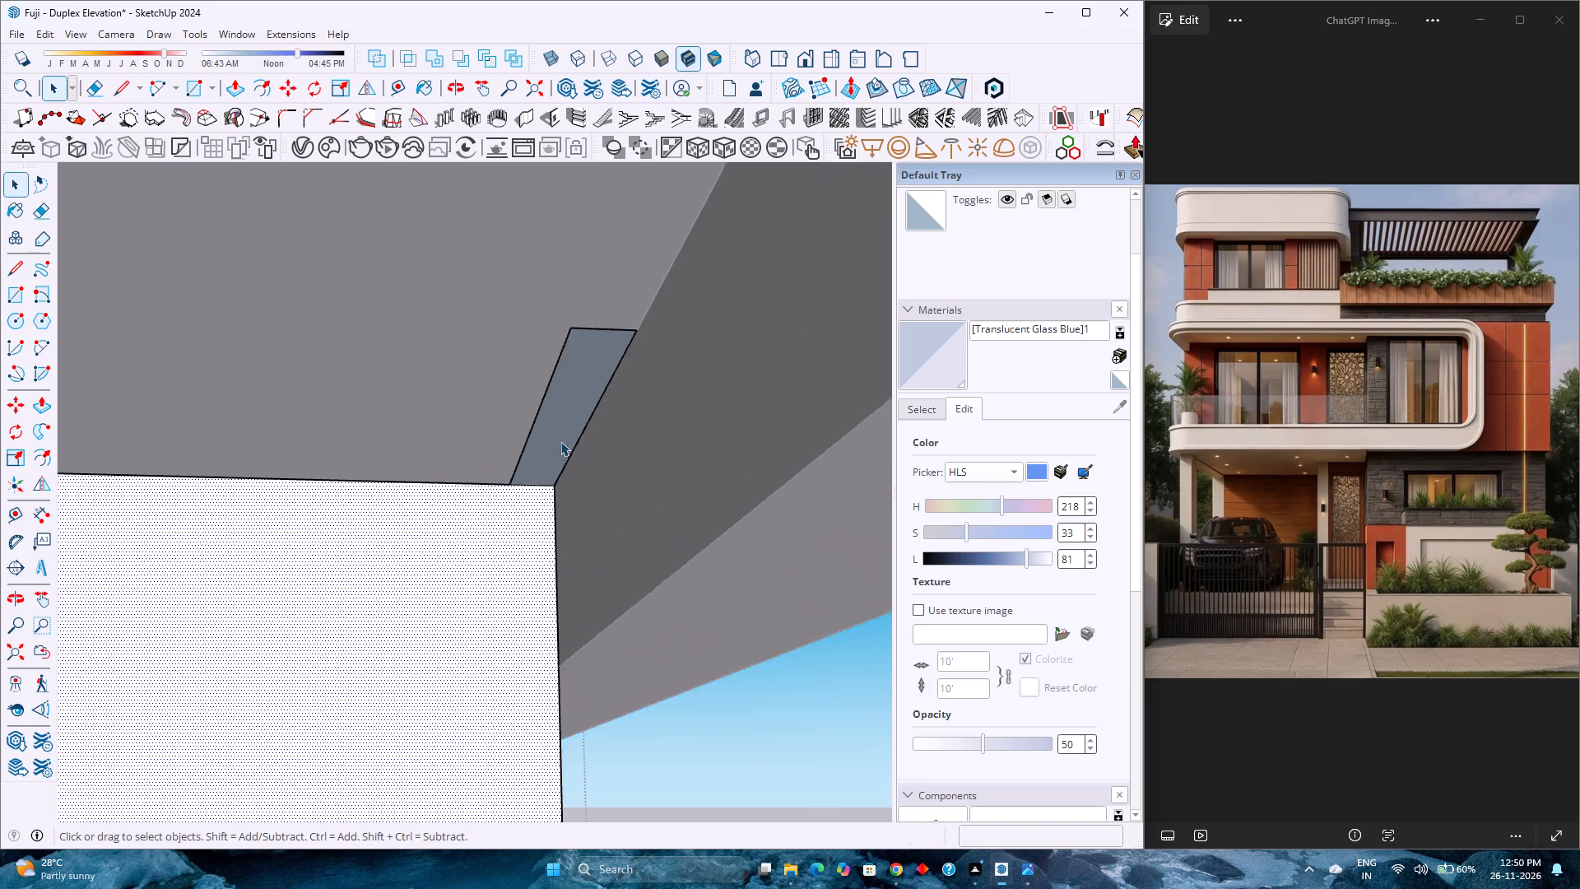
{"action": "scroll", "coordinate": [560, 441], "scroll_direction": "up", "scroll_amount": 1}
{"action": "middle_click_drag", "start_coordinate": [558, 441], "coordinate": [531, 405]}
{"action": "middle_click", "coordinate": [531, 405]}
{"action": "left_click", "coordinate": [547, 393]}
{"action": "right_click", "coordinate": [547, 393]}
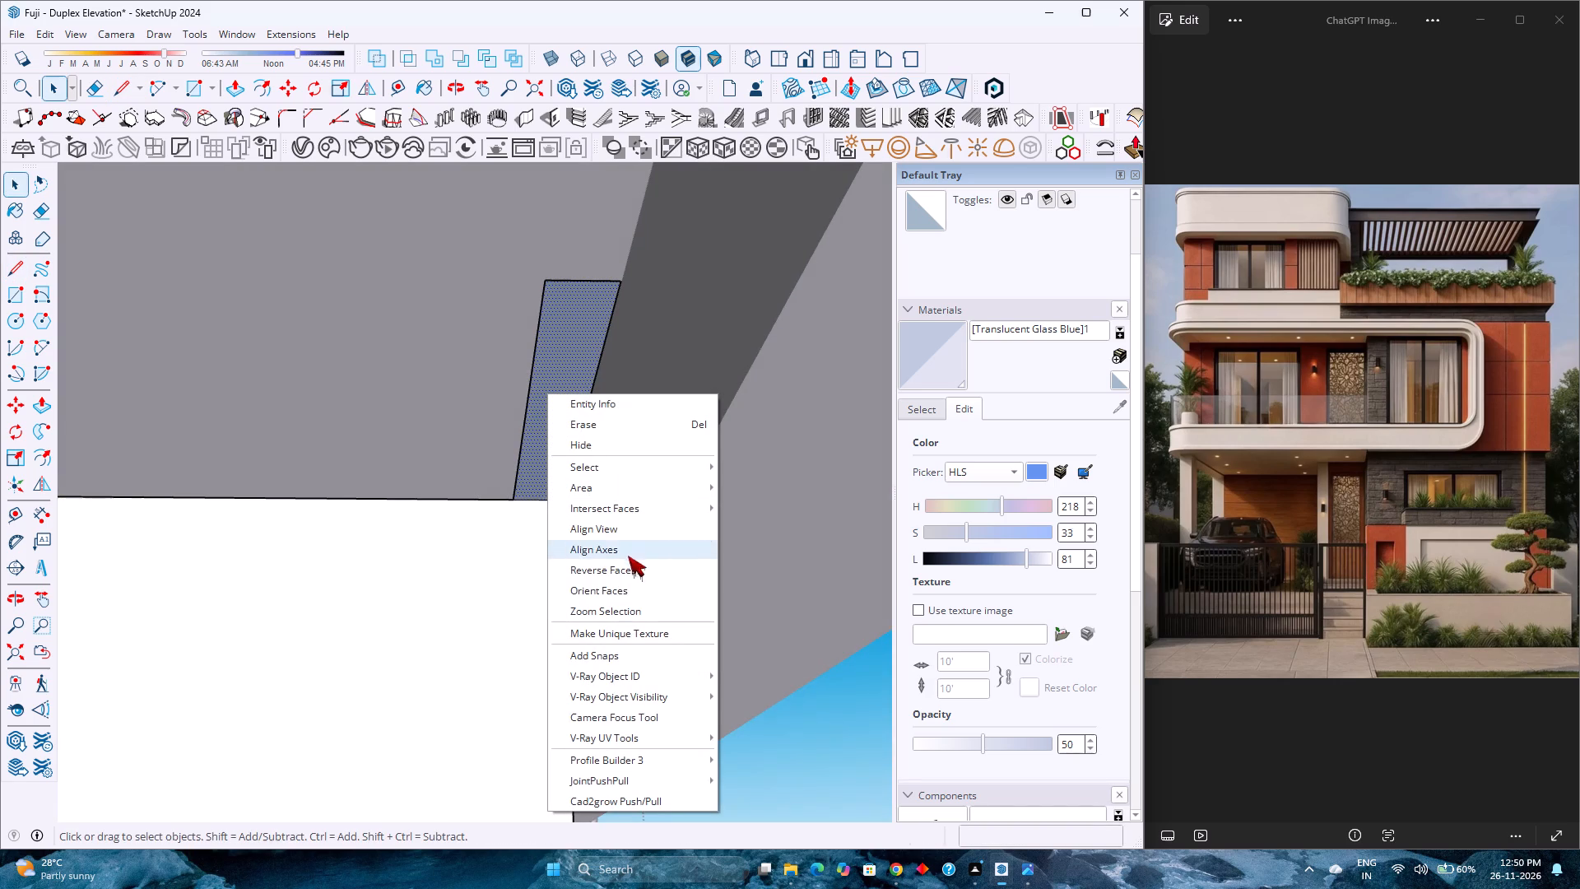
{"action": "left_click", "coordinate": [624, 570]}
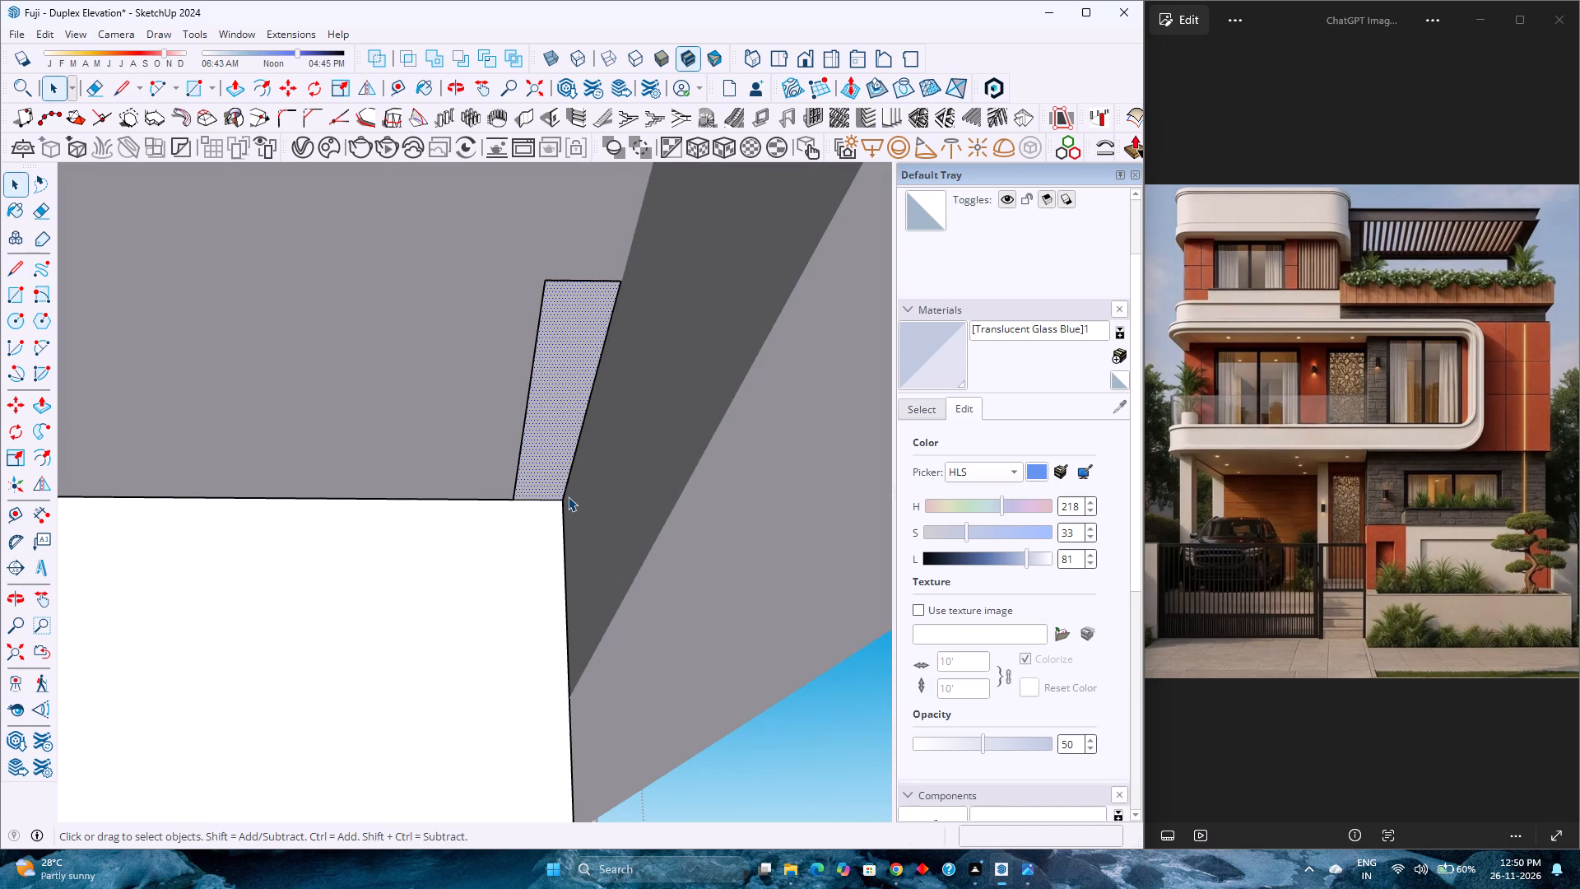
{"action": "key", "text": "Escape"}
Examine the patched strip and the surrounding balcony frame from below and above, leaving the open groups.
{"action": "left_click", "coordinate": [504, 534]}
{"action": "double_click", "coordinate": [527, 543]}
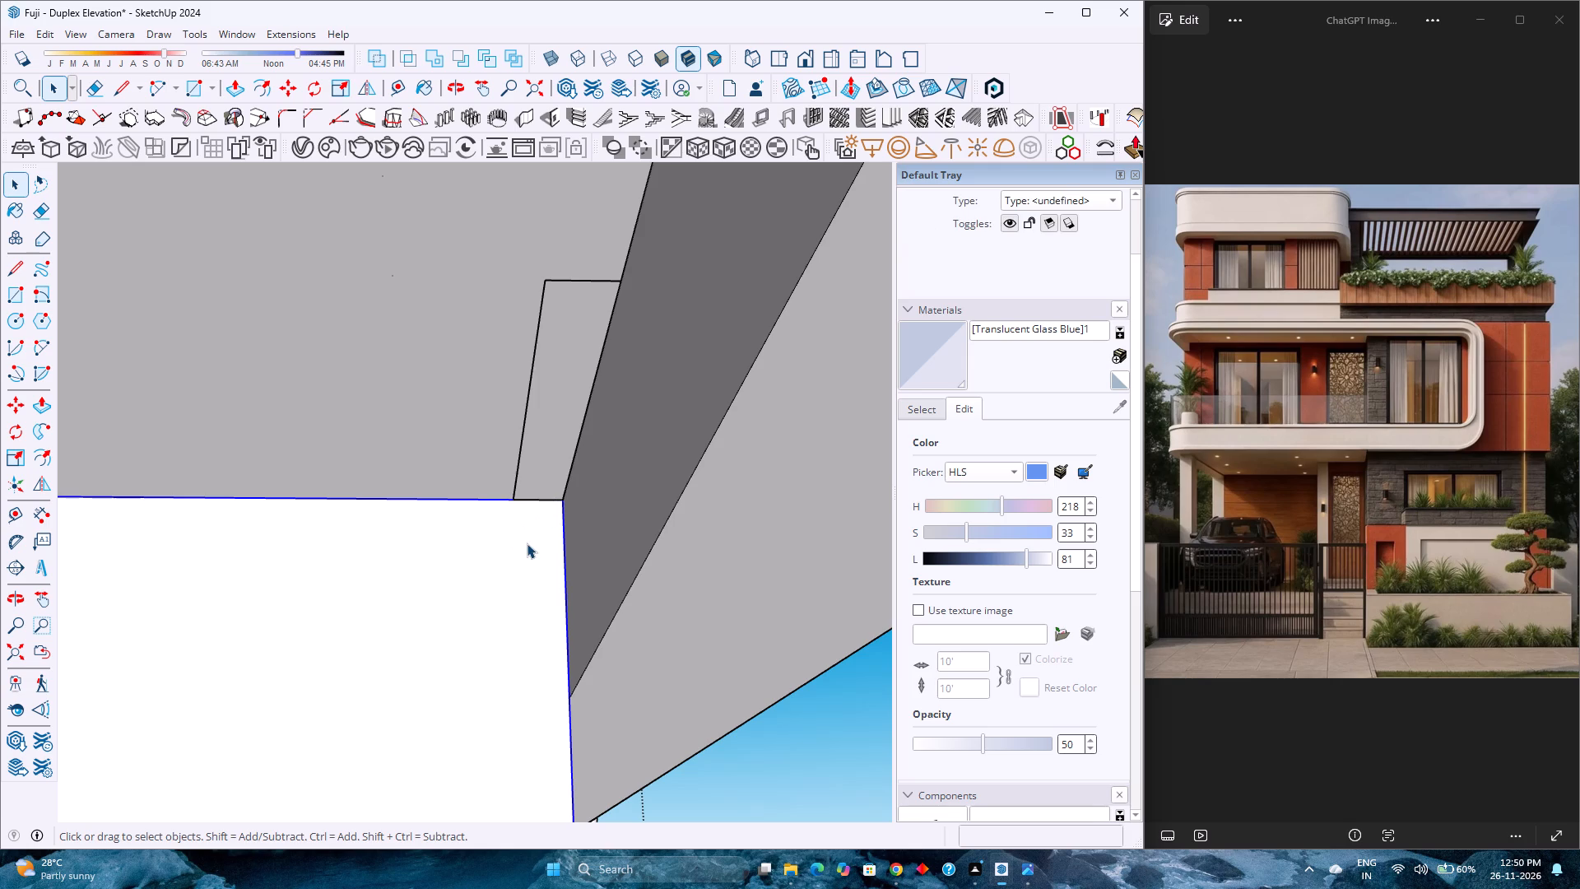
{"action": "left_click", "coordinate": [549, 468]}
{"action": "left_click", "coordinate": [537, 545]}
{"action": "scroll", "coordinate": [541, 444], "scroll_direction": "down", "scroll_amount": 2}
{"action": "middle_click_drag", "start_coordinate": [540, 444], "coordinate": [233, 522]}
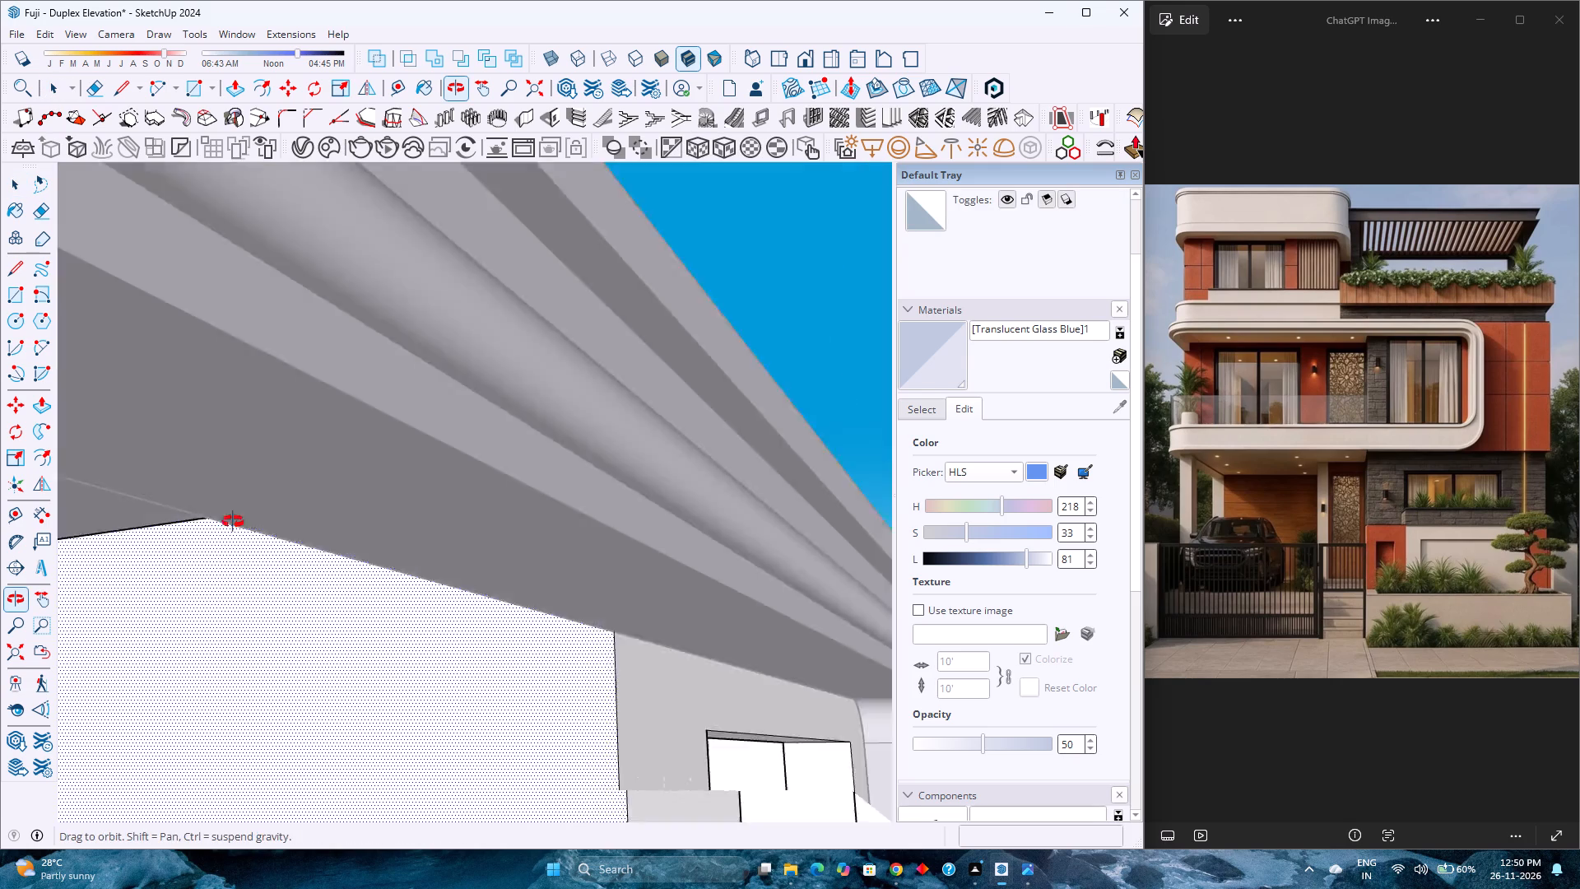
{"action": "middle_click_drag", "start_coordinate": [233, 522], "coordinate": [170, 643]}
{"action": "scroll", "coordinate": [327, 468], "scroll_direction": "down", "scroll_amount": 2}
{"action": "middle_click_drag", "start_coordinate": [327, 468], "coordinate": [316, 739]}
{"action": "scroll", "coordinate": [375, 419], "scroll_direction": "down", "scroll_amount": 8}
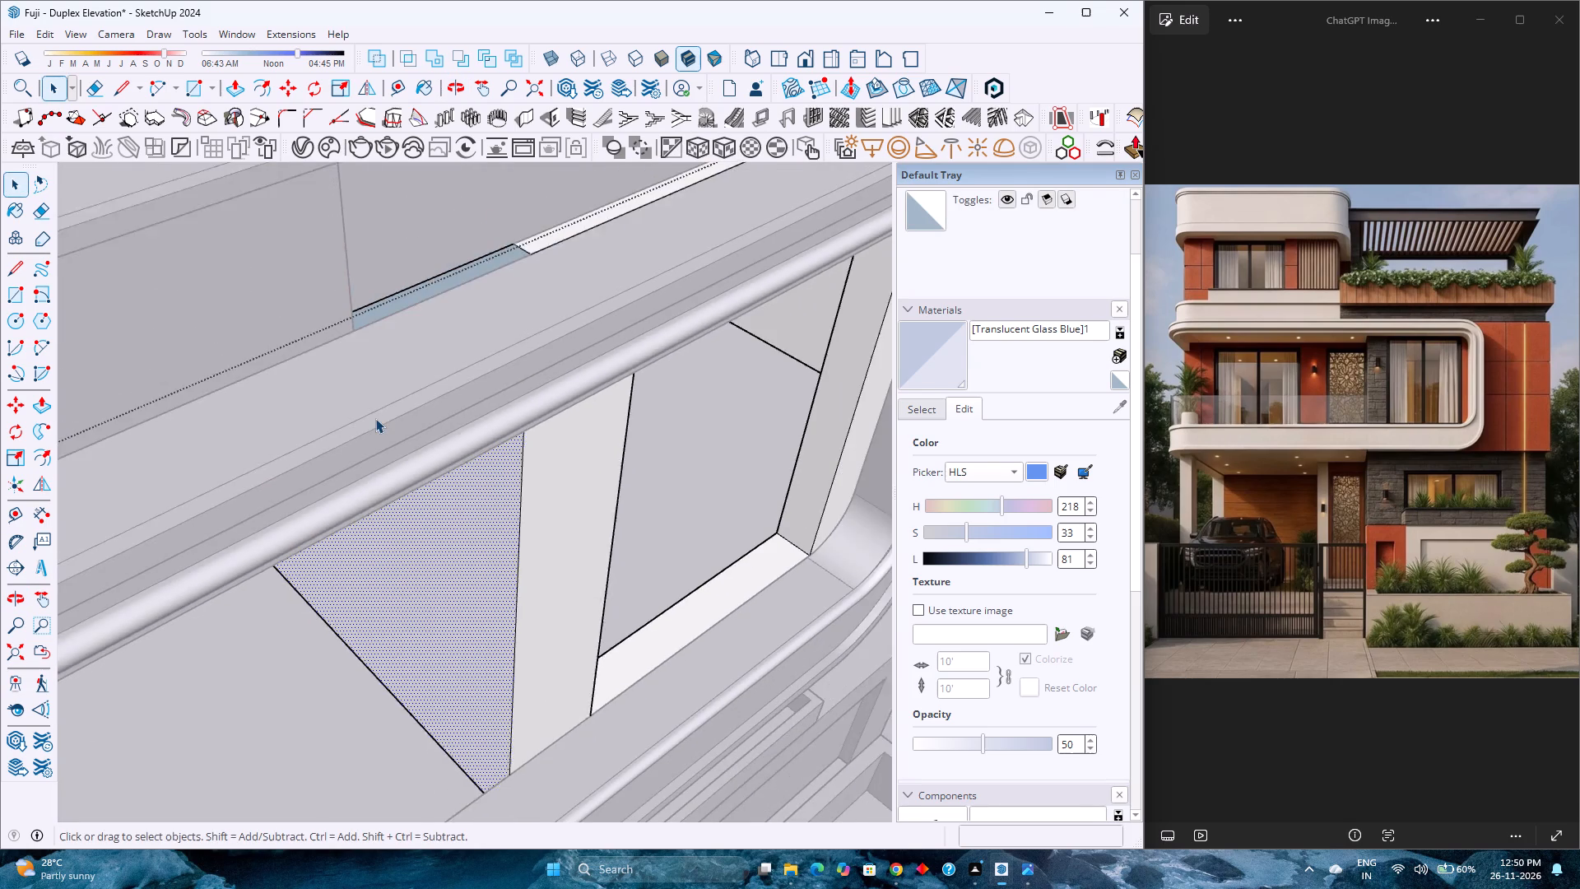
{"action": "key", "text": "Escape"}
{"action": "scroll", "coordinate": [497, 255], "scroll_direction": "down", "scroll_amount": 17}
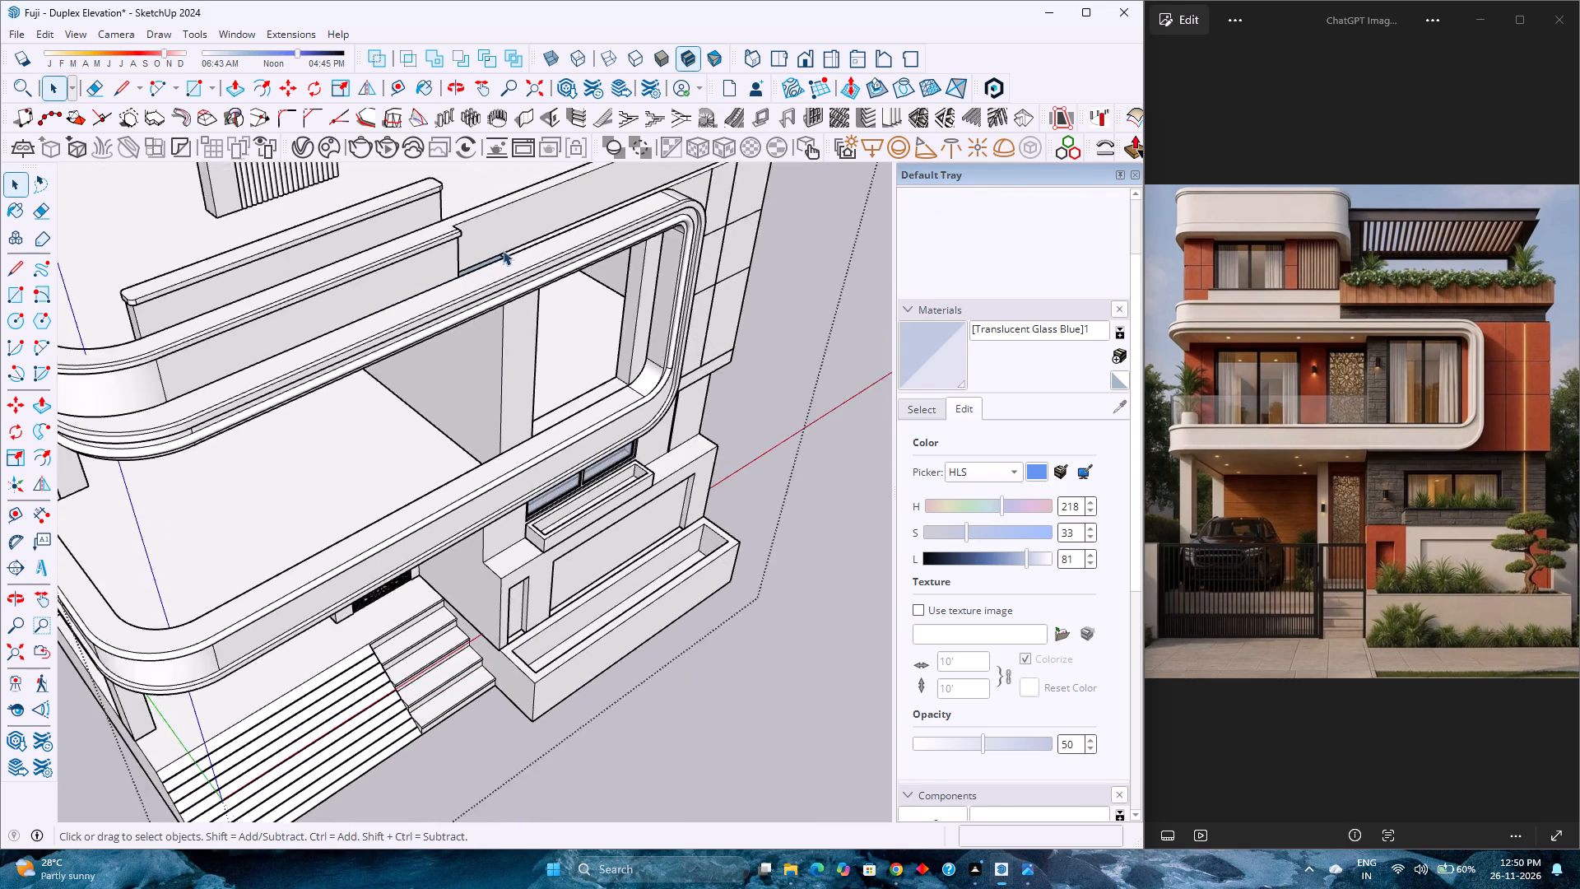
{"action": "scroll", "coordinate": [503, 250], "scroll_direction": "down", "scroll_amount": 2}
{"action": "left_click", "coordinate": [780, 551]}
Delete the low capped upstand behind the terrace's curved front parapet and leave the parapet group.
{"action": "middle_click_drag", "start_coordinate": [742, 535], "coordinate": [644, 470]}
{"action": "scroll", "coordinate": [609, 431], "scroll_direction": "down", "scroll_amount": 4}
{"action": "middle_click_drag", "start_coordinate": [547, 379], "coordinate": [631, 603], "text": "shift"}
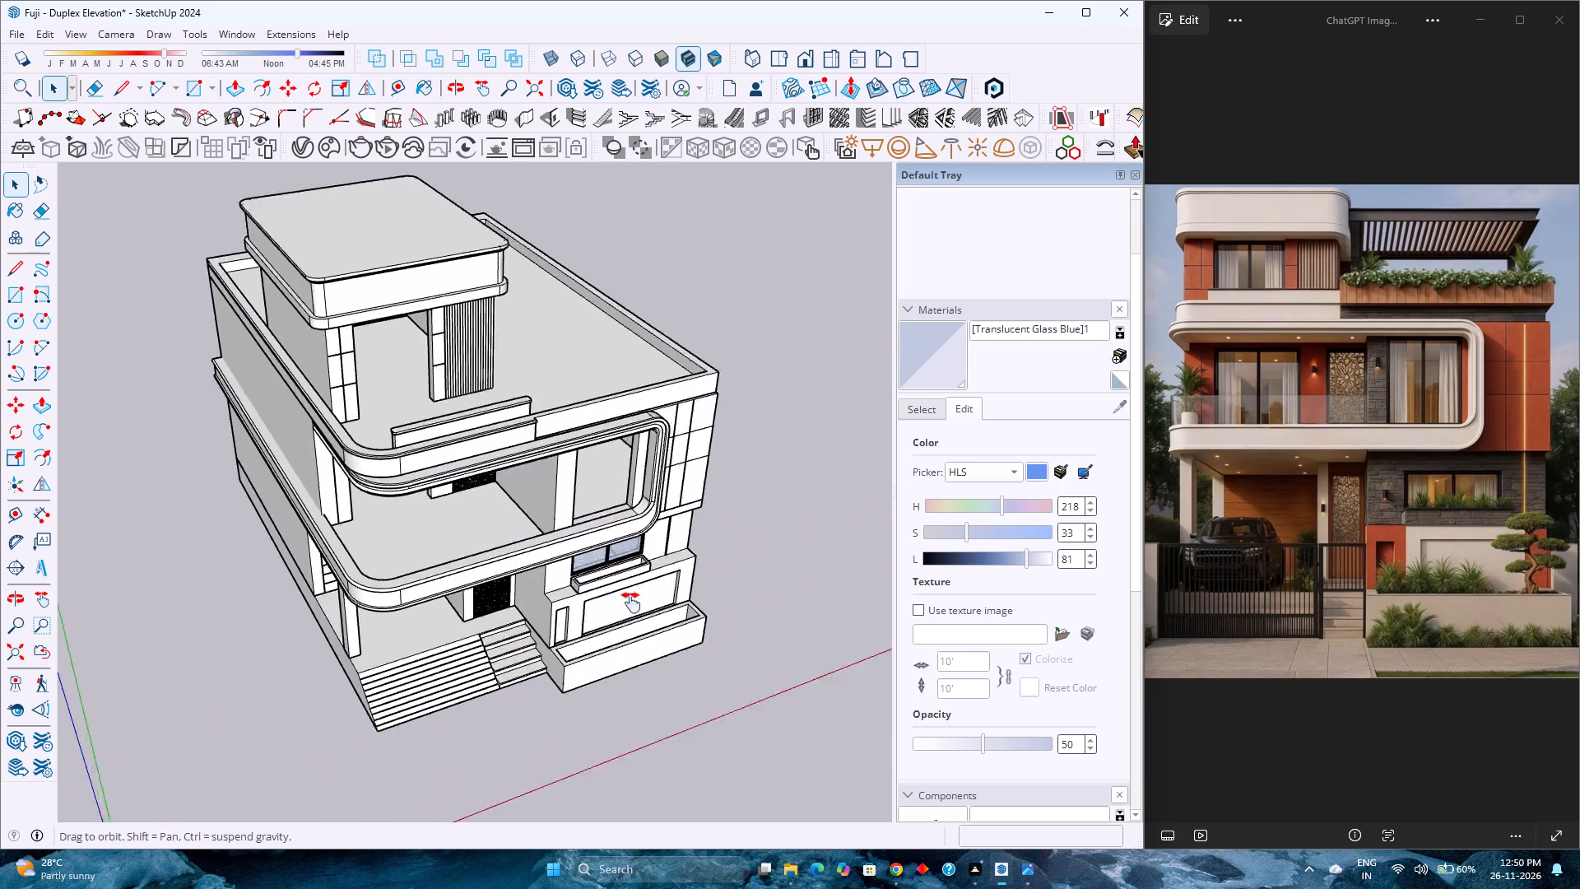
{"action": "middle_click_drag", "start_coordinate": [631, 603], "coordinate": [646, 629], "text": "shift"}
{"action": "scroll", "coordinate": [527, 577], "scroll_direction": "up", "scroll_amount": 8}
{"action": "left_click", "coordinate": [426, 514]}
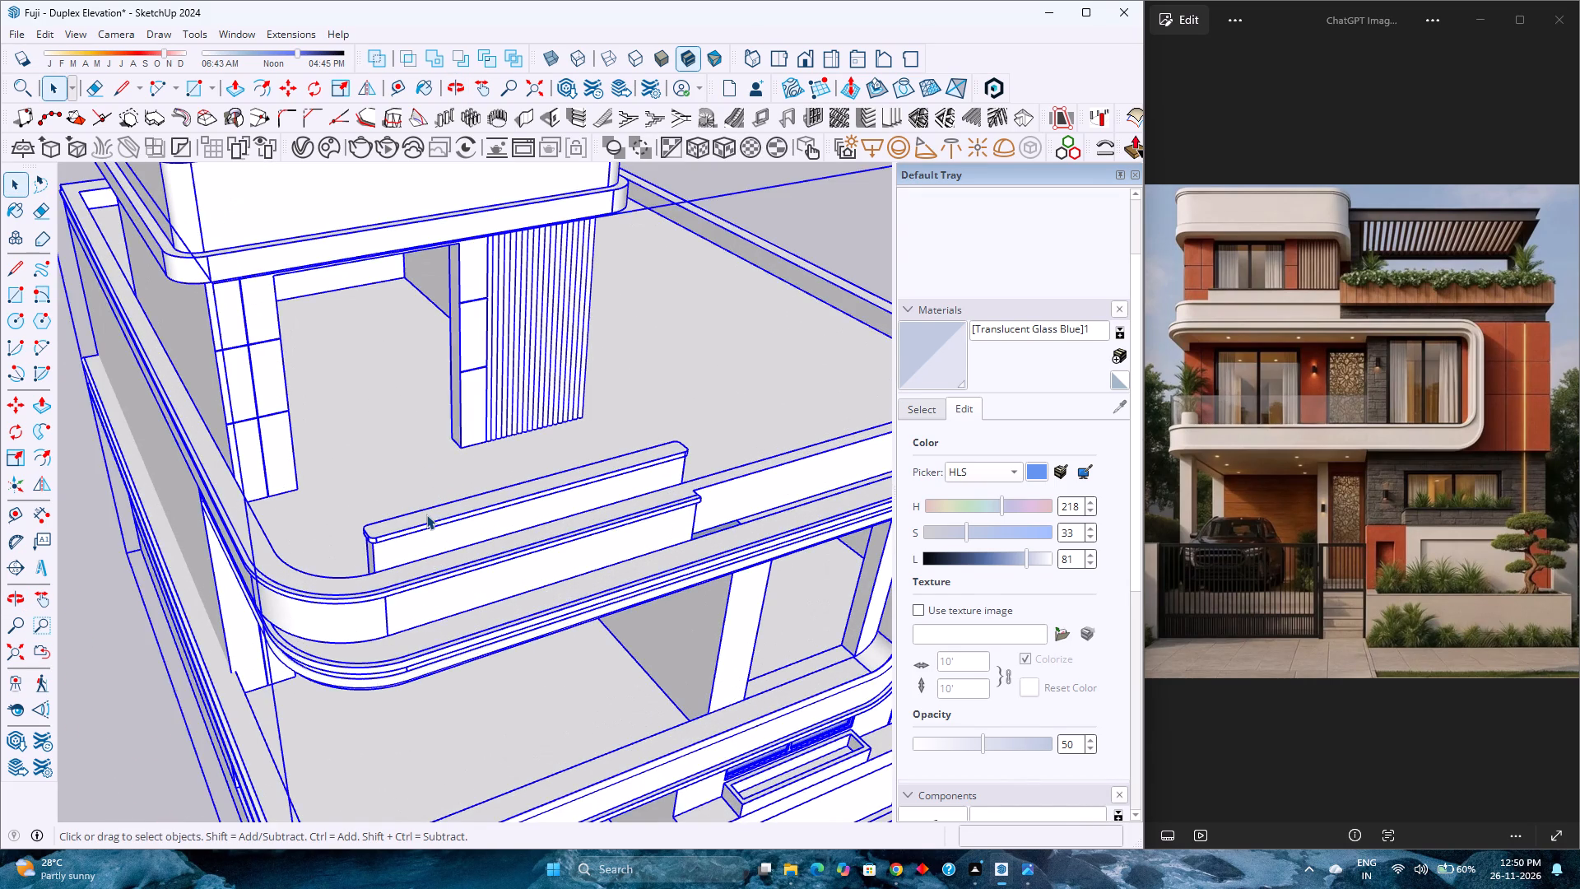
{"action": "double_click", "coordinate": [426, 514]}
{"action": "left_click", "coordinate": [426, 513]}
{"action": "left_click", "coordinate": [431, 515]}
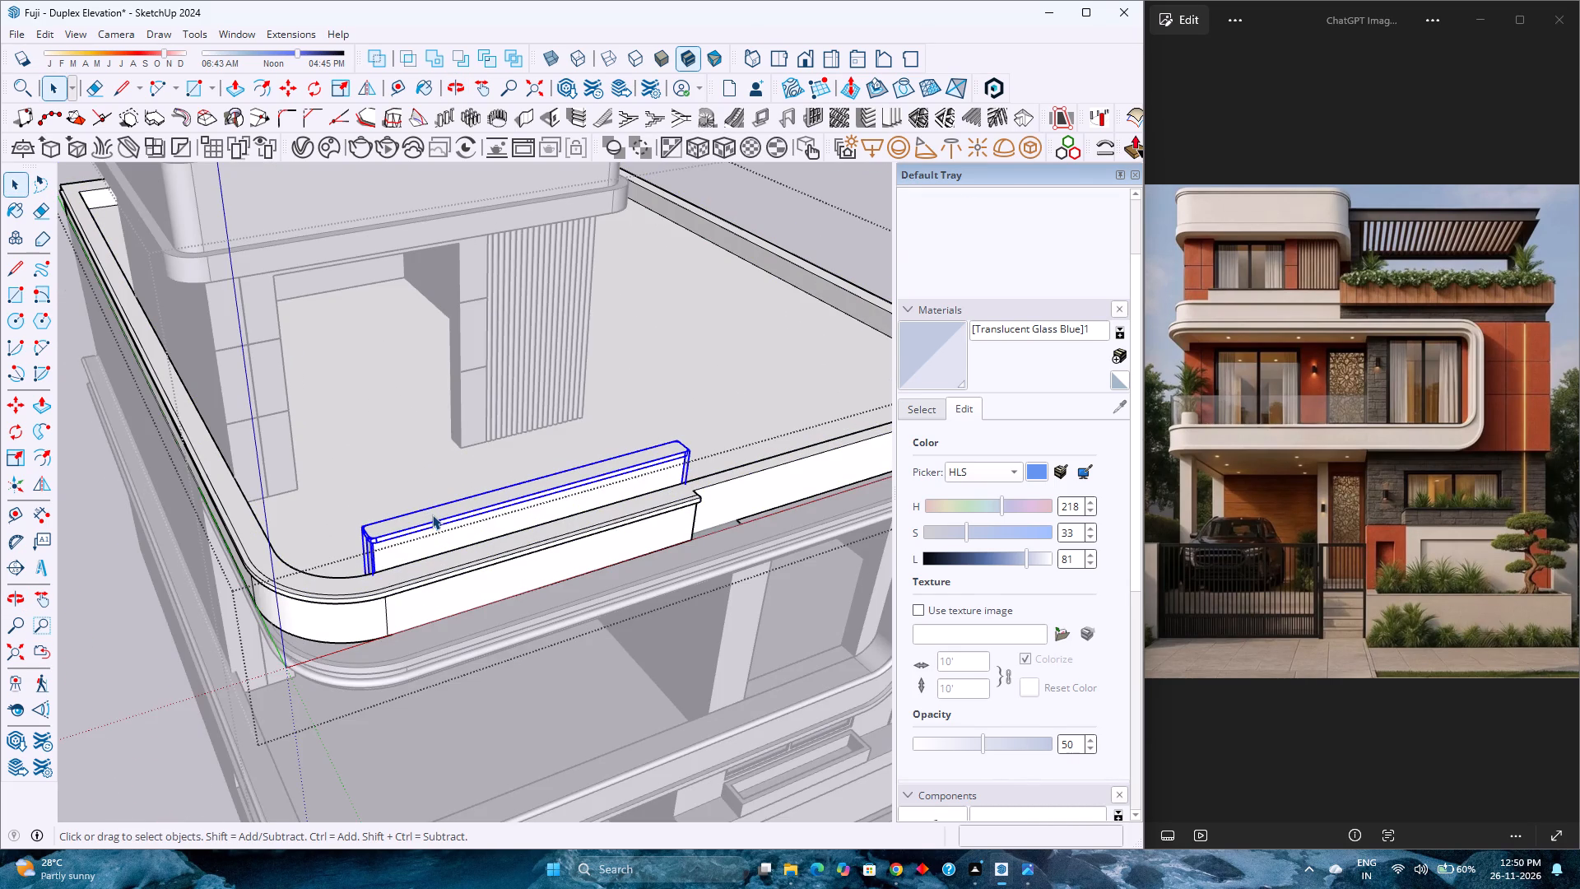
{"action": "key", "text": "Delete"}
{"action": "scroll", "coordinate": [432, 514], "scroll_direction": "down", "scroll_amount": 13}
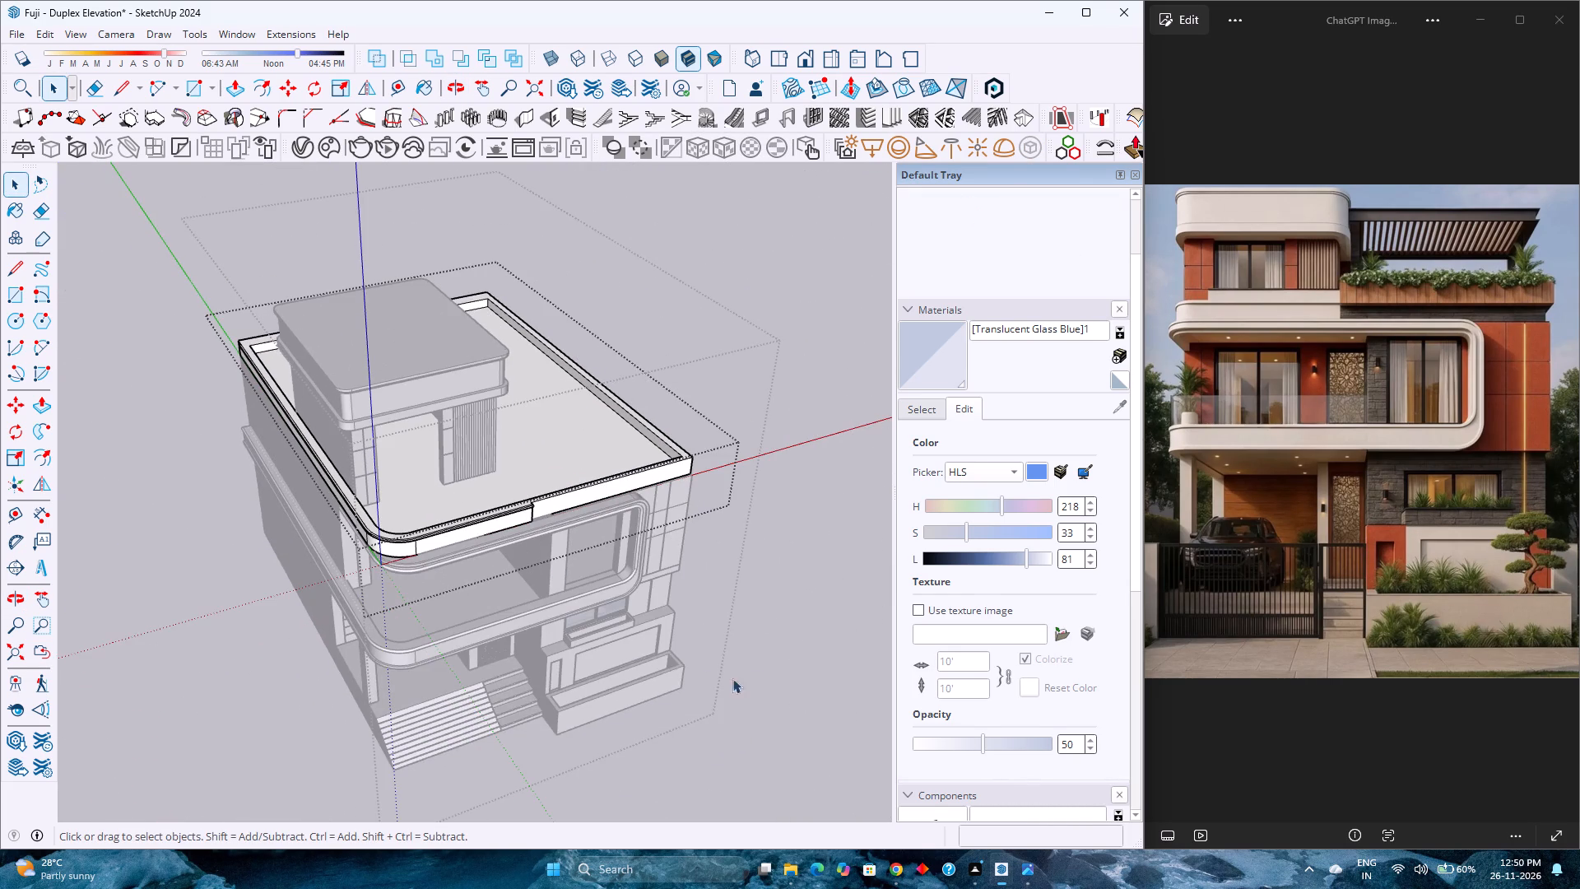
{"action": "left_click", "coordinate": [754, 677]}
View the house in the standard front view to check the simplified terrace parapet.
{"action": "middle_click_drag", "start_coordinate": [757, 682], "coordinate": [668, 528]}
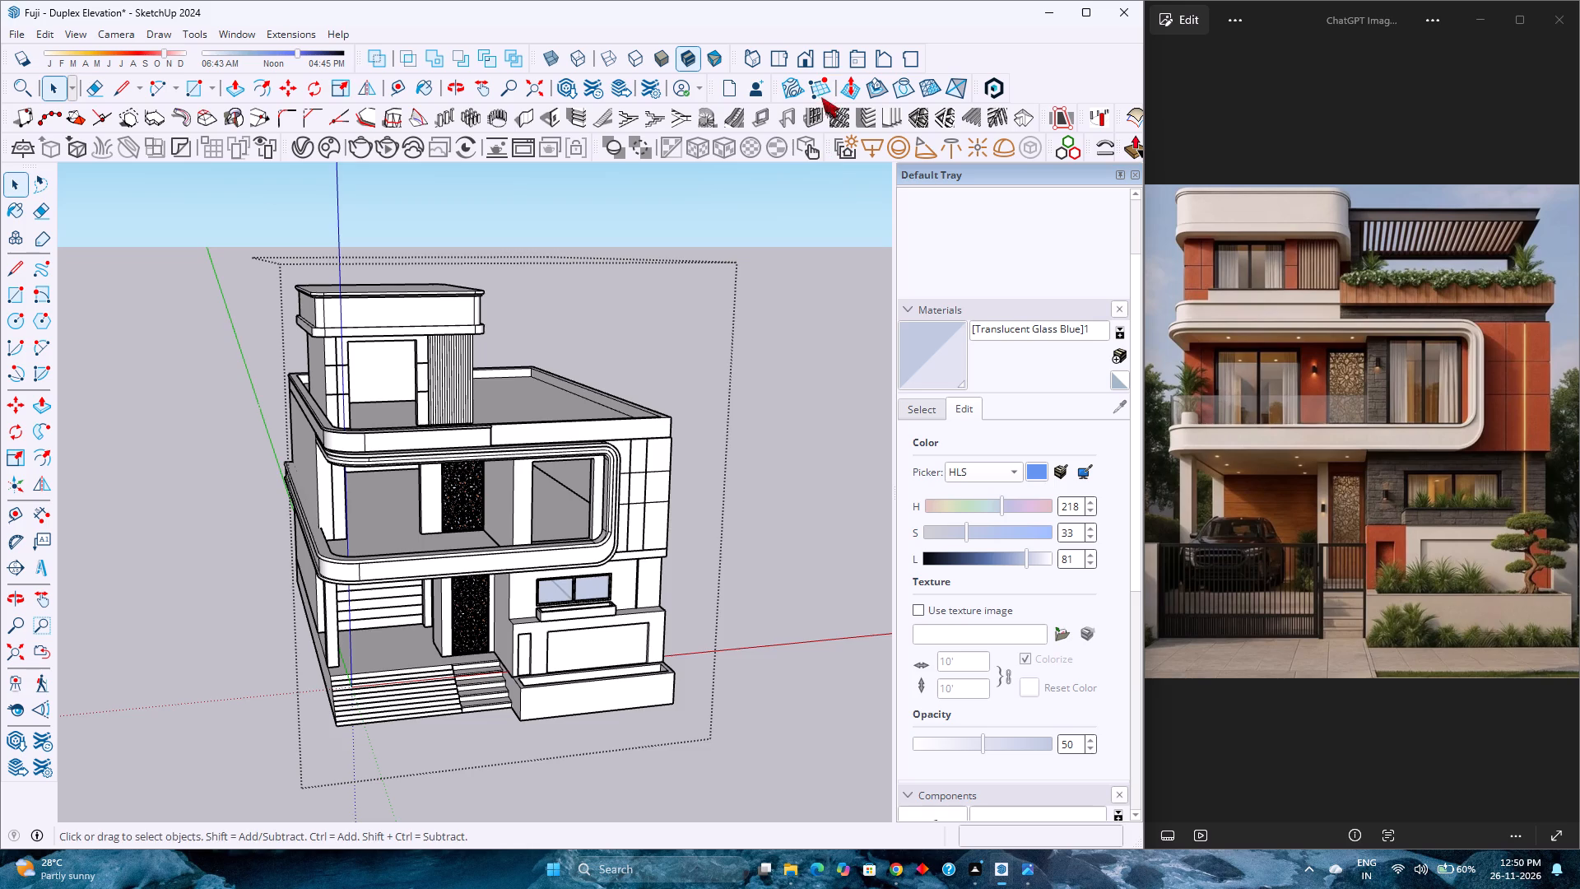
{"action": "left_click", "coordinate": [809, 63]}
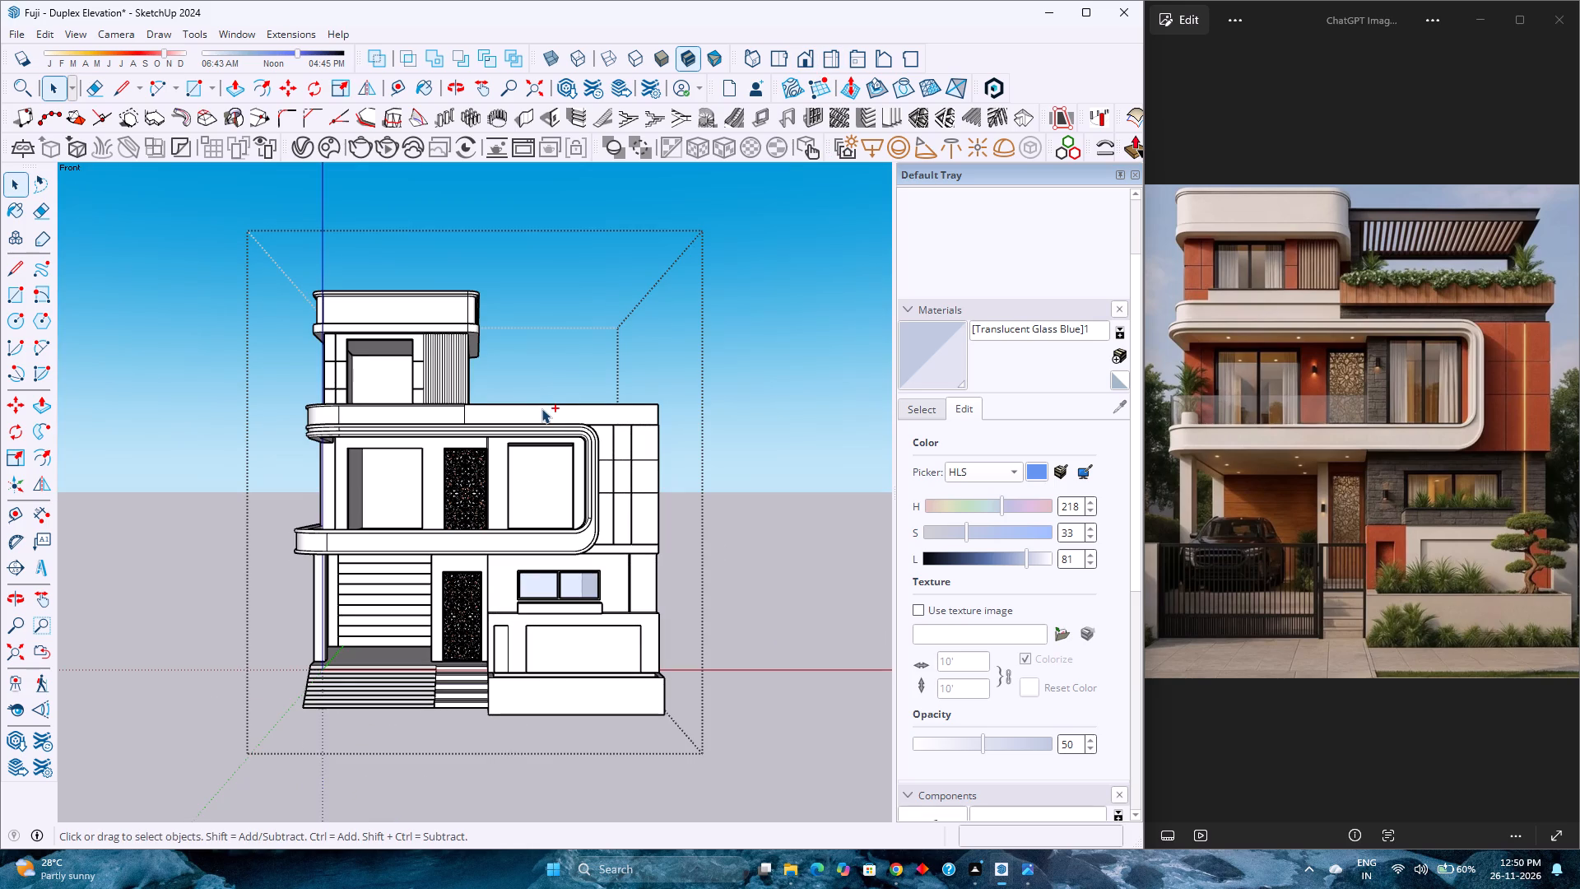
Save the duplex elevation model with the simplified terrace parapet.
{"action": "key", "text": "ctrl+s"}
Examine the first-floor balcony frame, its curved corner and the terrace parapet up close, and the whole house in perspective.
{"action": "scroll", "coordinate": [481, 510], "scroll_direction": "up", "scroll_amount": 8}
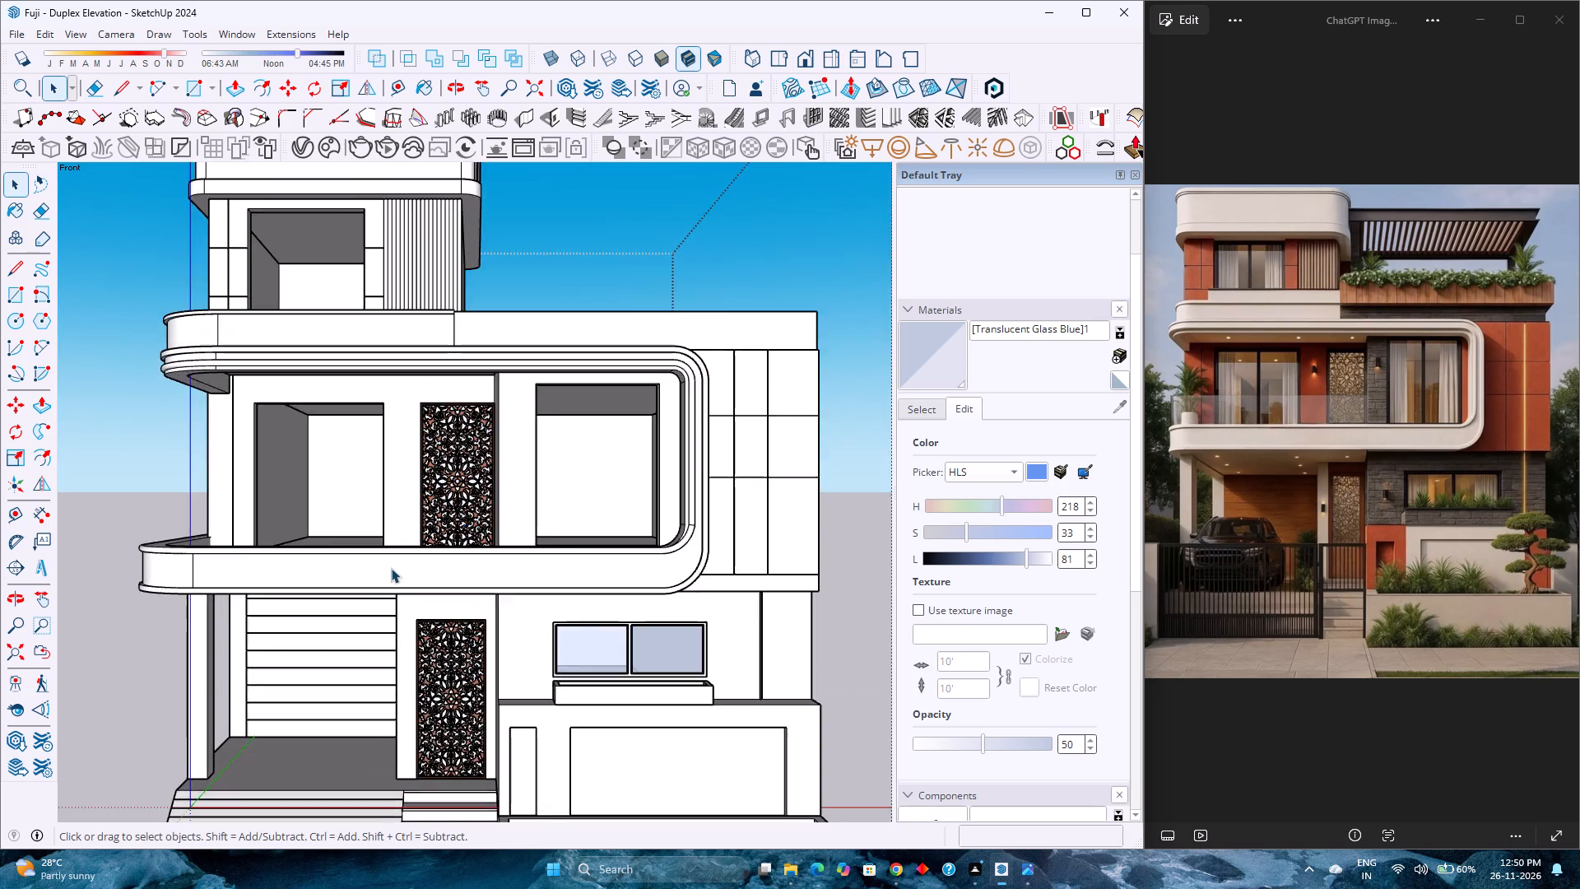
{"action": "scroll", "coordinate": [391, 568], "scroll_direction": "up", "scroll_amount": 3}
{"action": "middle_click_drag", "start_coordinate": [391, 568], "coordinate": [514, 640]}
{"action": "middle_click", "coordinate": [514, 640]}
{"action": "scroll", "coordinate": [517, 598], "scroll_direction": "down", "scroll_amount": 8}
{"action": "scroll", "coordinate": [224, 545], "scroll_direction": "up", "scroll_amount": 5}
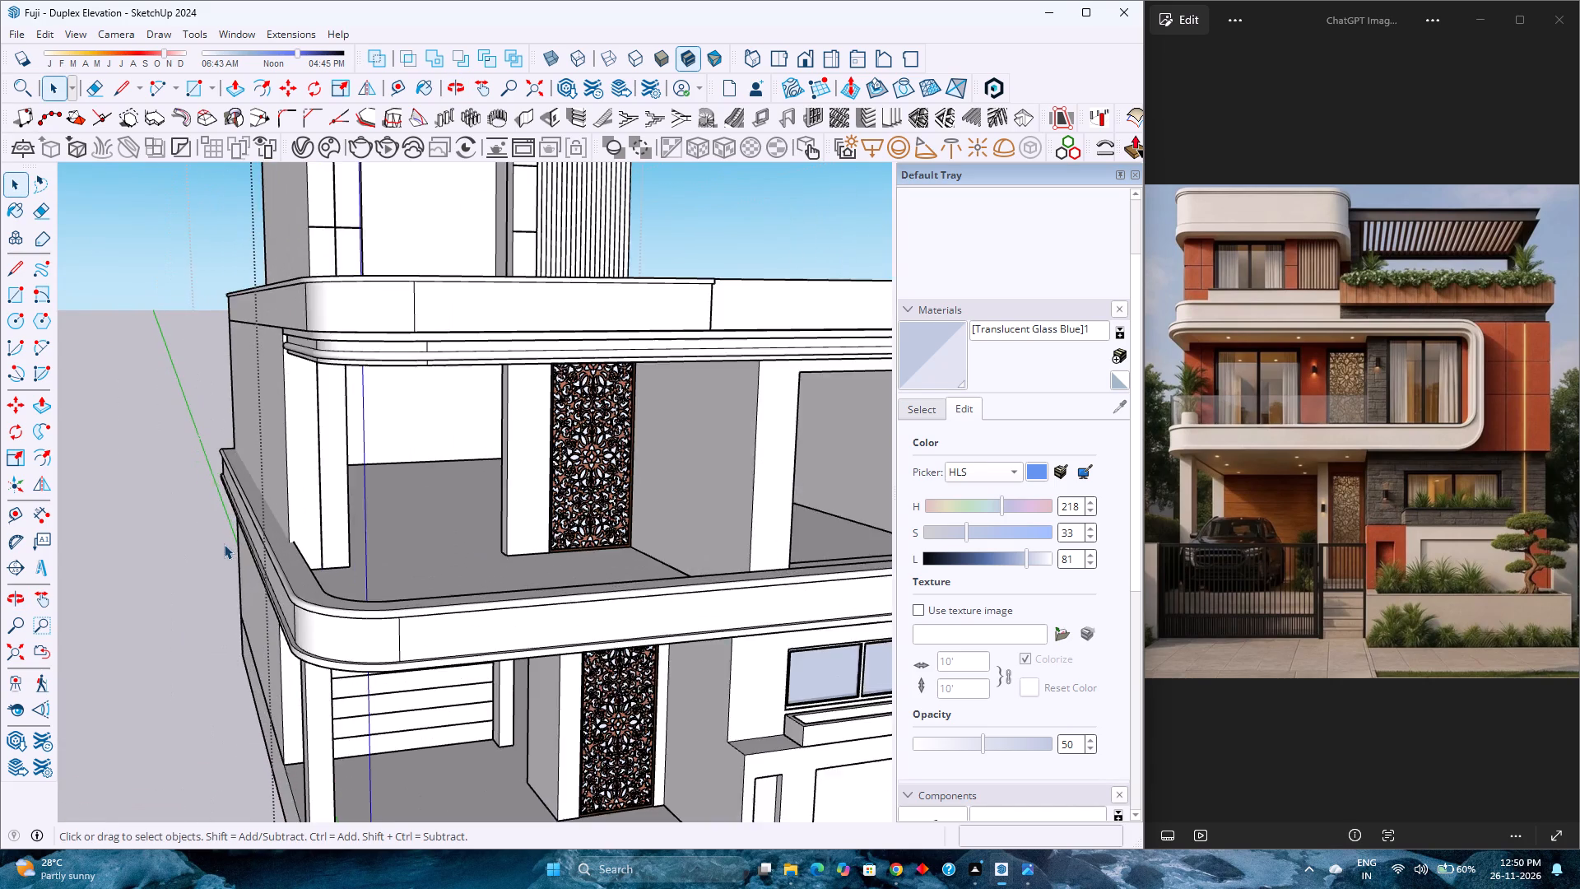
{"action": "scroll", "coordinate": [224, 542], "scroll_direction": "up", "scroll_amount": 1}
{"action": "middle_click_drag", "start_coordinate": [228, 533], "coordinate": [250, 443]}
{"action": "middle_click", "coordinate": [250, 443]}
{"action": "scroll", "coordinate": [252, 438], "scroll_direction": "down", "scroll_amount": 4}
{"action": "middle_click_drag", "start_coordinate": [541, 471], "coordinate": [506, 569]}
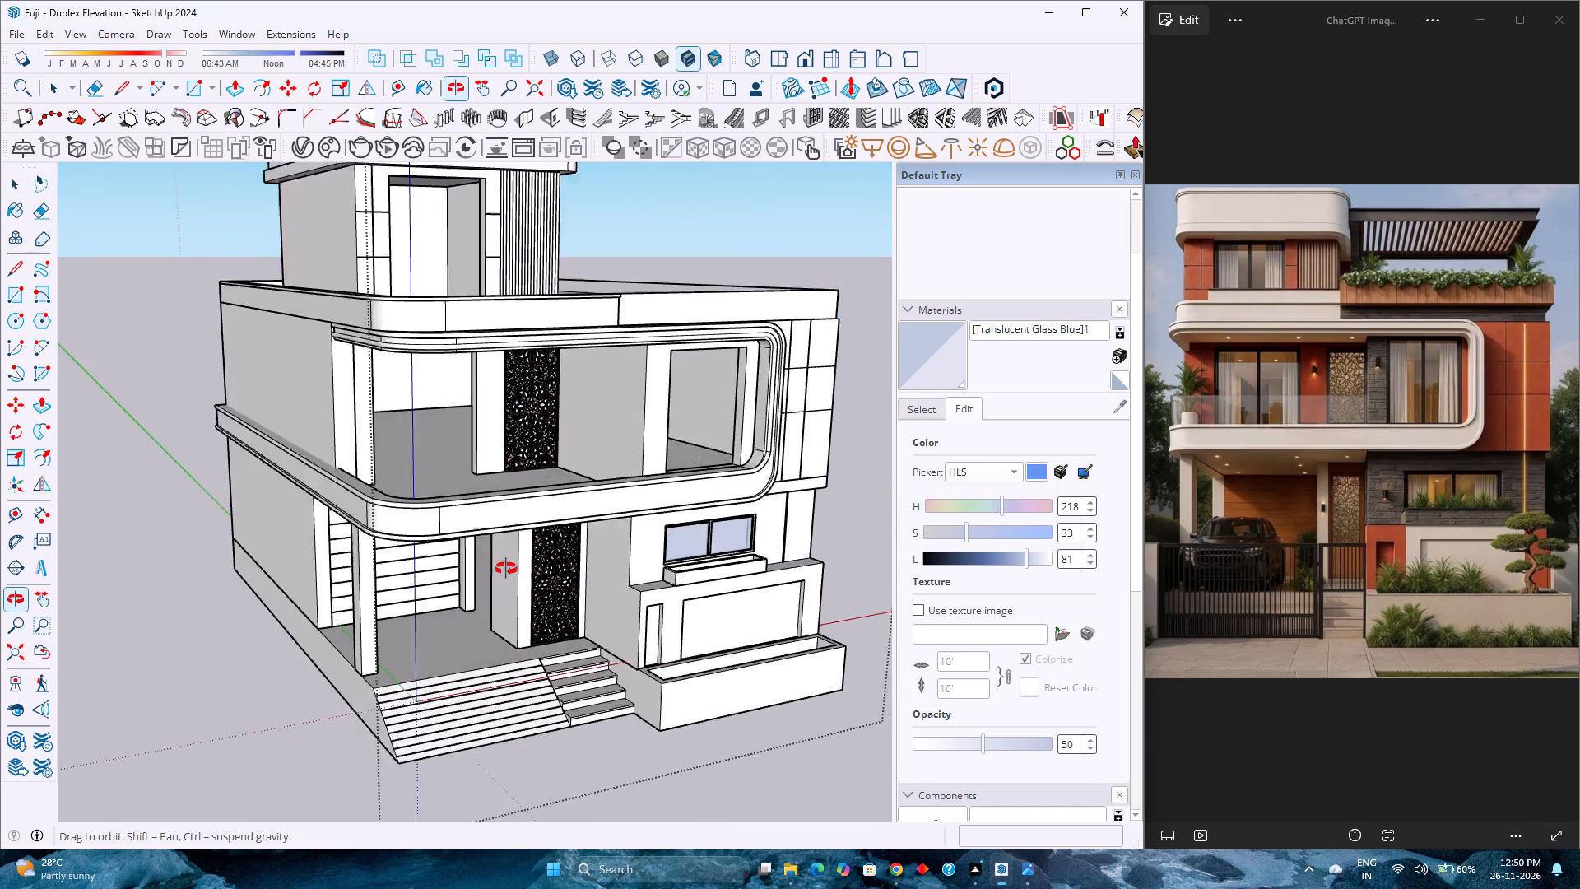
{"action": "middle_click_drag", "start_coordinate": [506, 569], "coordinate": [560, 546]}
{"action": "scroll", "coordinate": [553, 543], "scroll_direction": "down", "scroll_amount": 5}
{"action": "scroll", "coordinate": [550, 543], "scroll_direction": "up", "scroll_amount": 3}
{"action": "scroll", "coordinate": [547, 542], "scroll_direction": "down", "scroll_amount": 3}
{"action": "scroll", "coordinate": [547, 542], "scroll_direction": "up", "scroll_amount": 4}
{"action": "scroll", "coordinate": [547, 542], "scroll_direction": "down", "scroll_amount": 5}
{"action": "scroll", "coordinate": [547, 542], "scroll_direction": "up", "scroll_amount": 1}
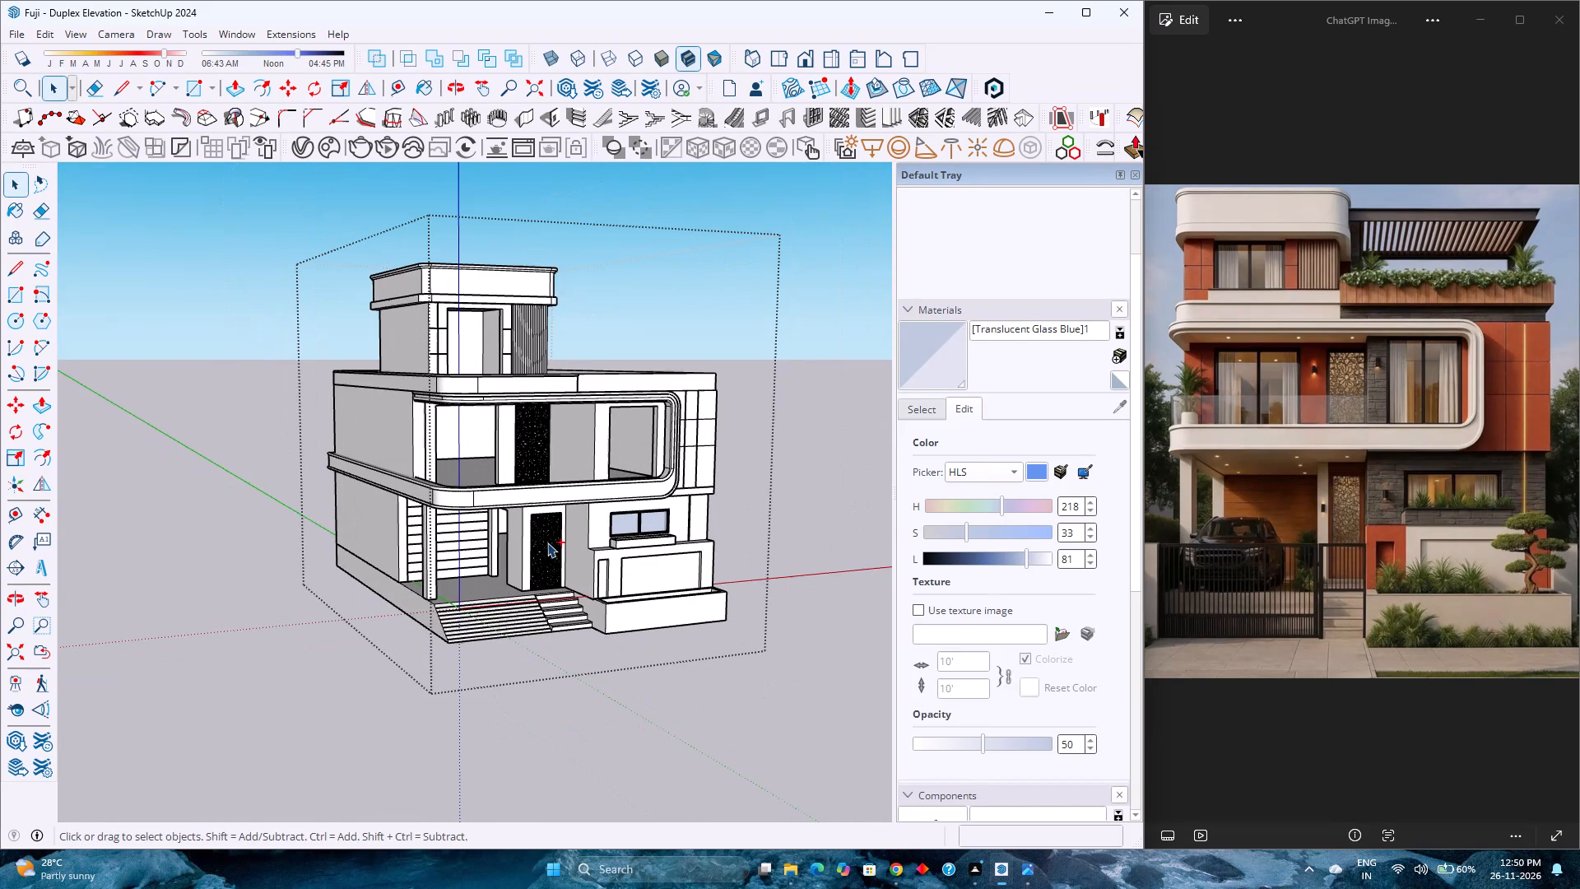
Save the duplex elevation model again with the whole house in view.
{"action": "key", "text": "ctrl+s"}
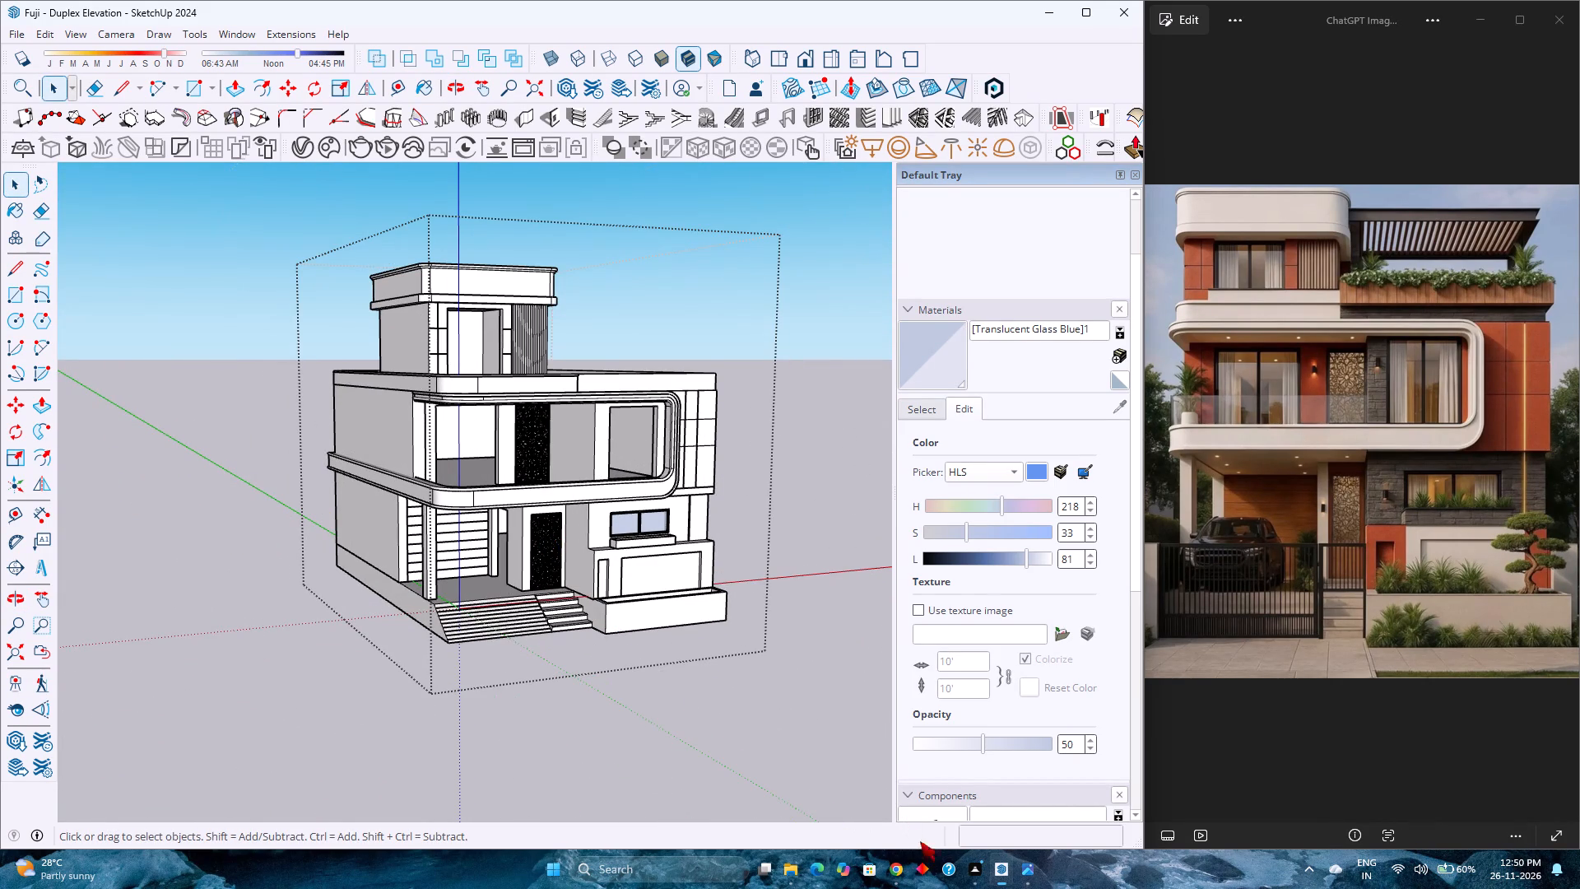
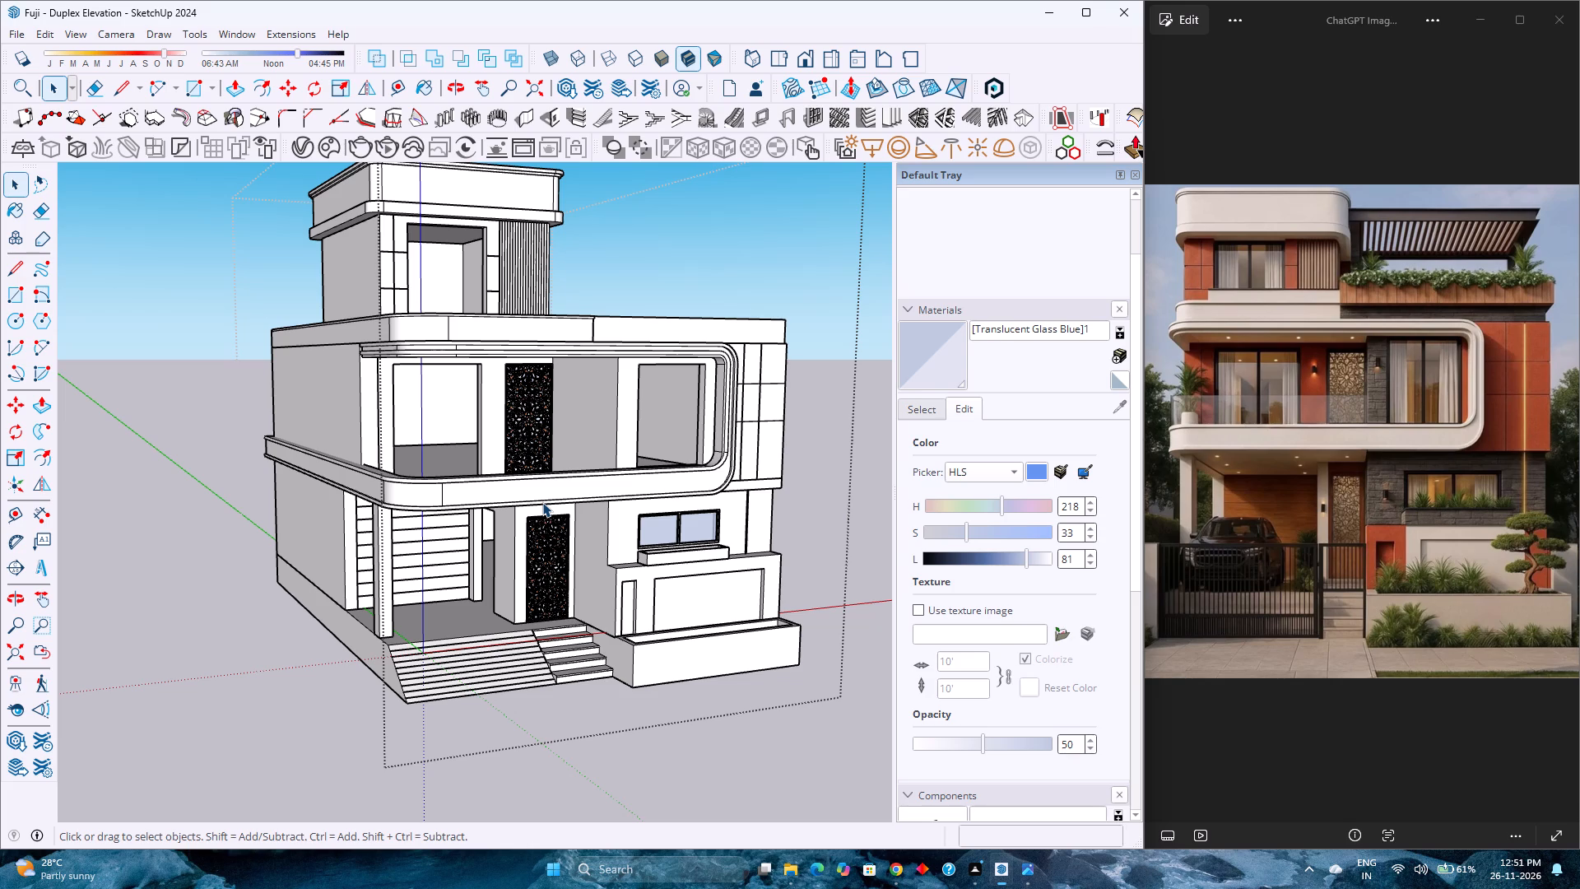
Examine the perforated screen panels and surrounding openings on the first and ground floors of the facade.
{"action": "scroll", "coordinate": [527, 449], "scroll_direction": "up", "scroll_amount": 2}
{"action": "scroll", "coordinate": [518, 457], "scroll_direction": "down", "scroll_amount": 1}
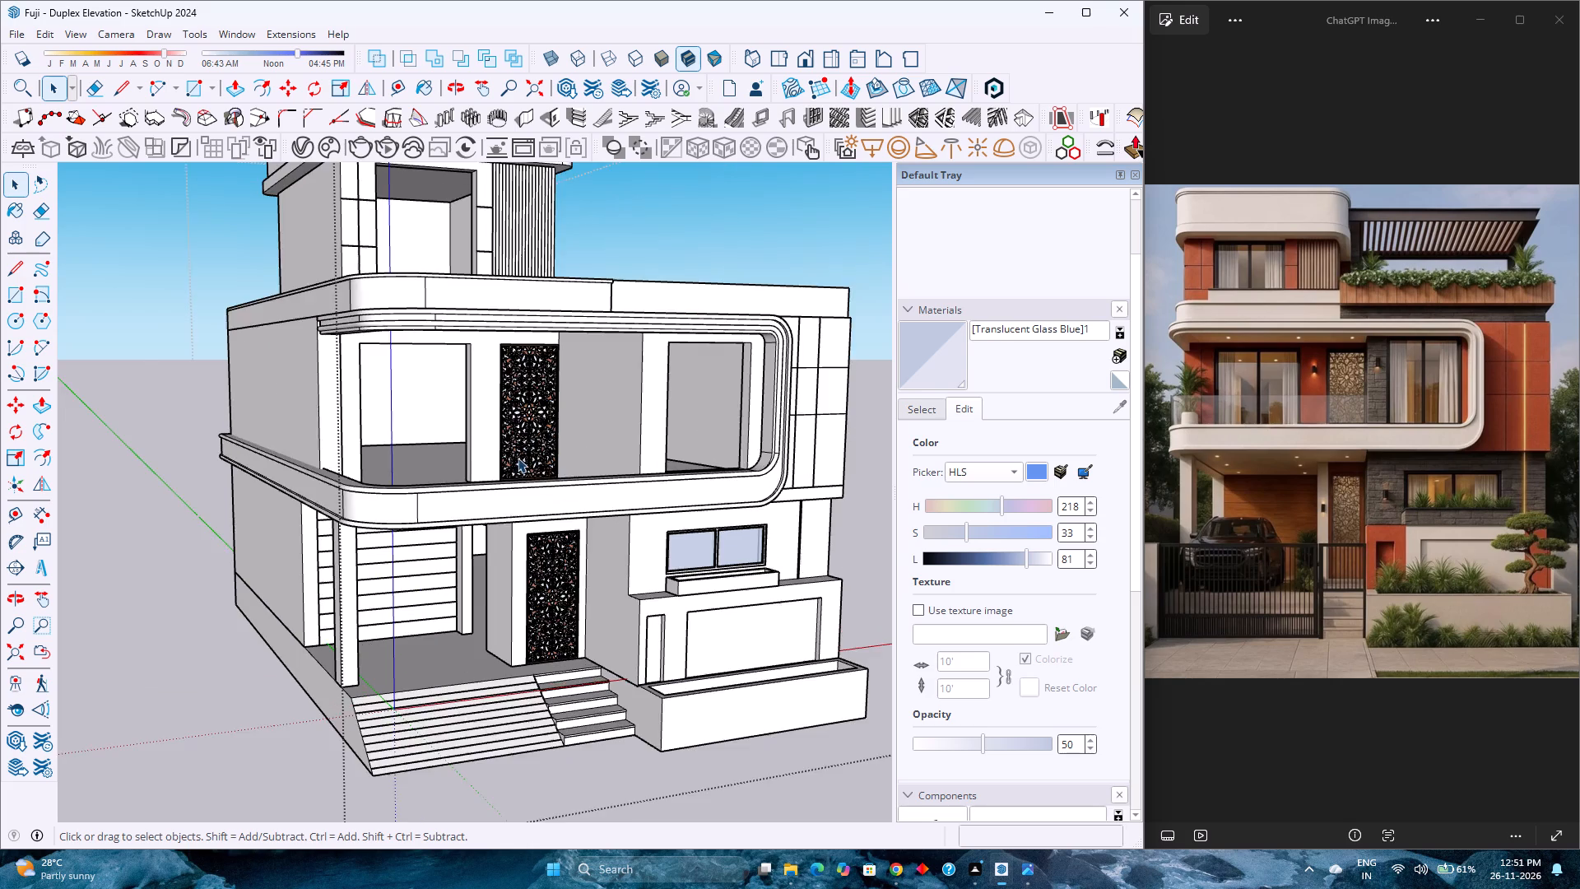
{"action": "scroll", "coordinate": [518, 458], "scroll_direction": "up", "scroll_amount": 3}
{"action": "scroll", "coordinate": [518, 458], "scroll_direction": "down", "scroll_amount": 2}
{"action": "scroll", "coordinate": [515, 446], "scroll_direction": "up", "scroll_amount": 3}
{"action": "scroll", "coordinate": [515, 444], "scroll_direction": "down", "scroll_amount": 3}
{"action": "scroll", "coordinate": [513, 442], "scroll_direction": "up", "scroll_amount": 2}
{"action": "scroll", "coordinate": [513, 441], "scroll_direction": "down", "scroll_amount": 3}
{"action": "scroll", "coordinate": [513, 441], "scroll_direction": "up", "scroll_amount": 3}
{"action": "scroll", "coordinate": [513, 441], "scroll_direction": "down", "scroll_amount": 3}
{"action": "scroll", "coordinate": [513, 441], "scroll_direction": "up", "scroll_amount": 3}
{"action": "scroll", "coordinate": [513, 441], "scroll_direction": "down", "scroll_amount": 3}
{"action": "scroll", "coordinate": [513, 441], "scroll_direction": "up", "scroll_amount": 7}
{"action": "scroll", "coordinate": [513, 438], "scroll_direction": "down", "scroll_amount": 6}
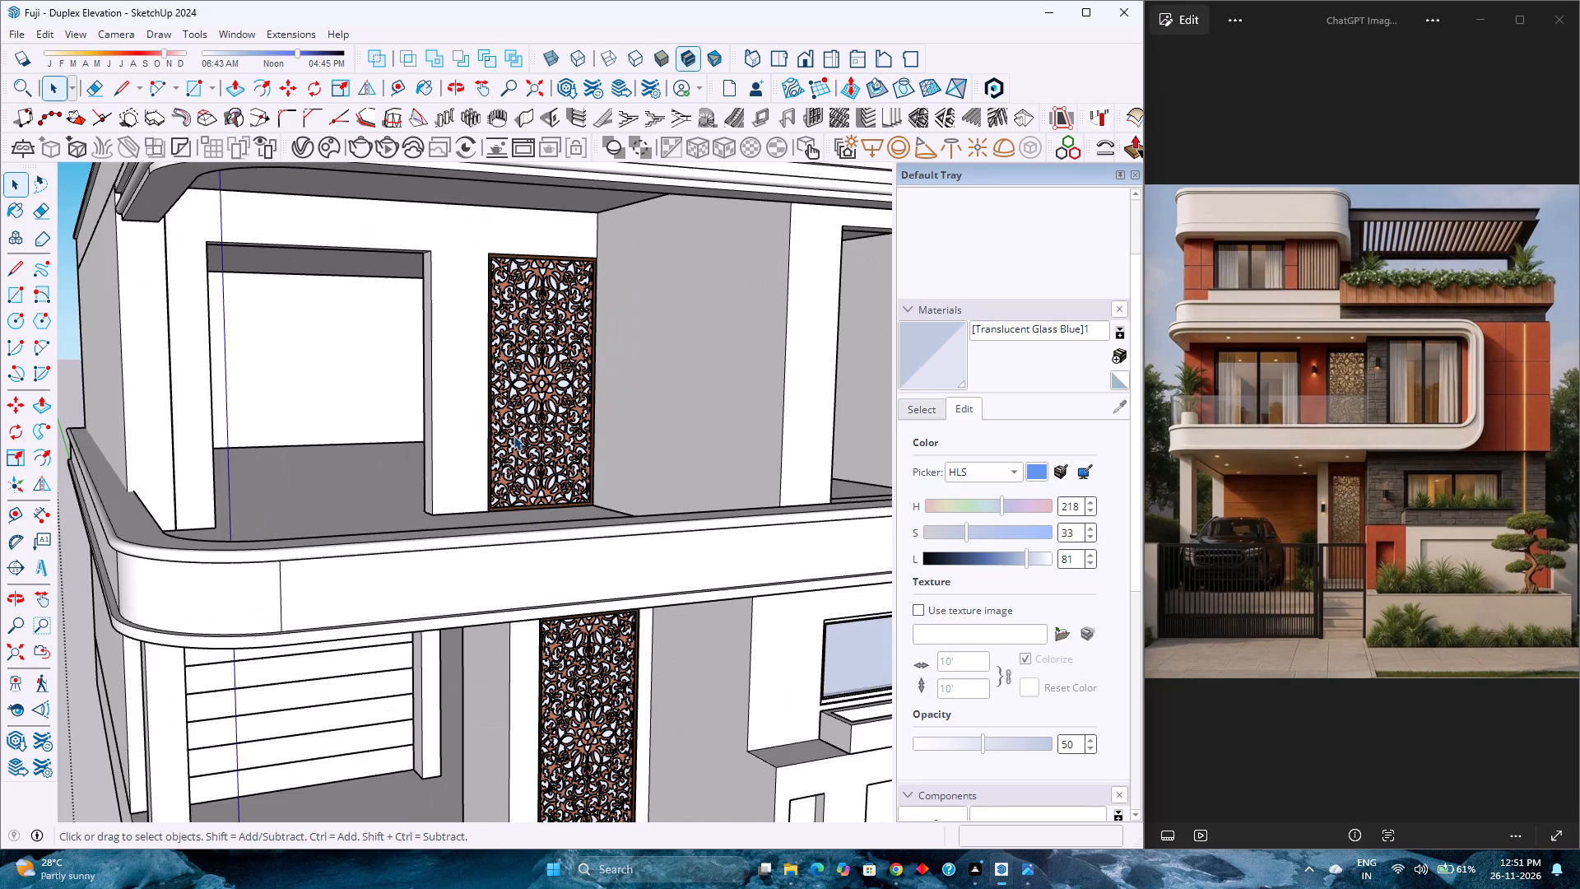
{"action": "scroll", "coordinate": [513, 435], "scroll_direction": "up", "scroll_amount": 4}
{"action": "scroll", "coordinate": [513, 435], "scroll_direction": "down", "scroll_amount": 4}
{"action": "scroll", "coordinate": [513, 435], "scroll_direction": "up", "scroll_amount": 5}
{"action": "scroll", "coordinate": [513, 435], "scroll_direction": "down", "scroll_amount": 6}
{"action": "scroll", "coordinate": [513, 435], "scroll_direction": "up", "scroll_amount": 4}
{"action": "scroll", "coordinate": [513, 435], "scroll_direction": "down", "scroll_amount": 5}
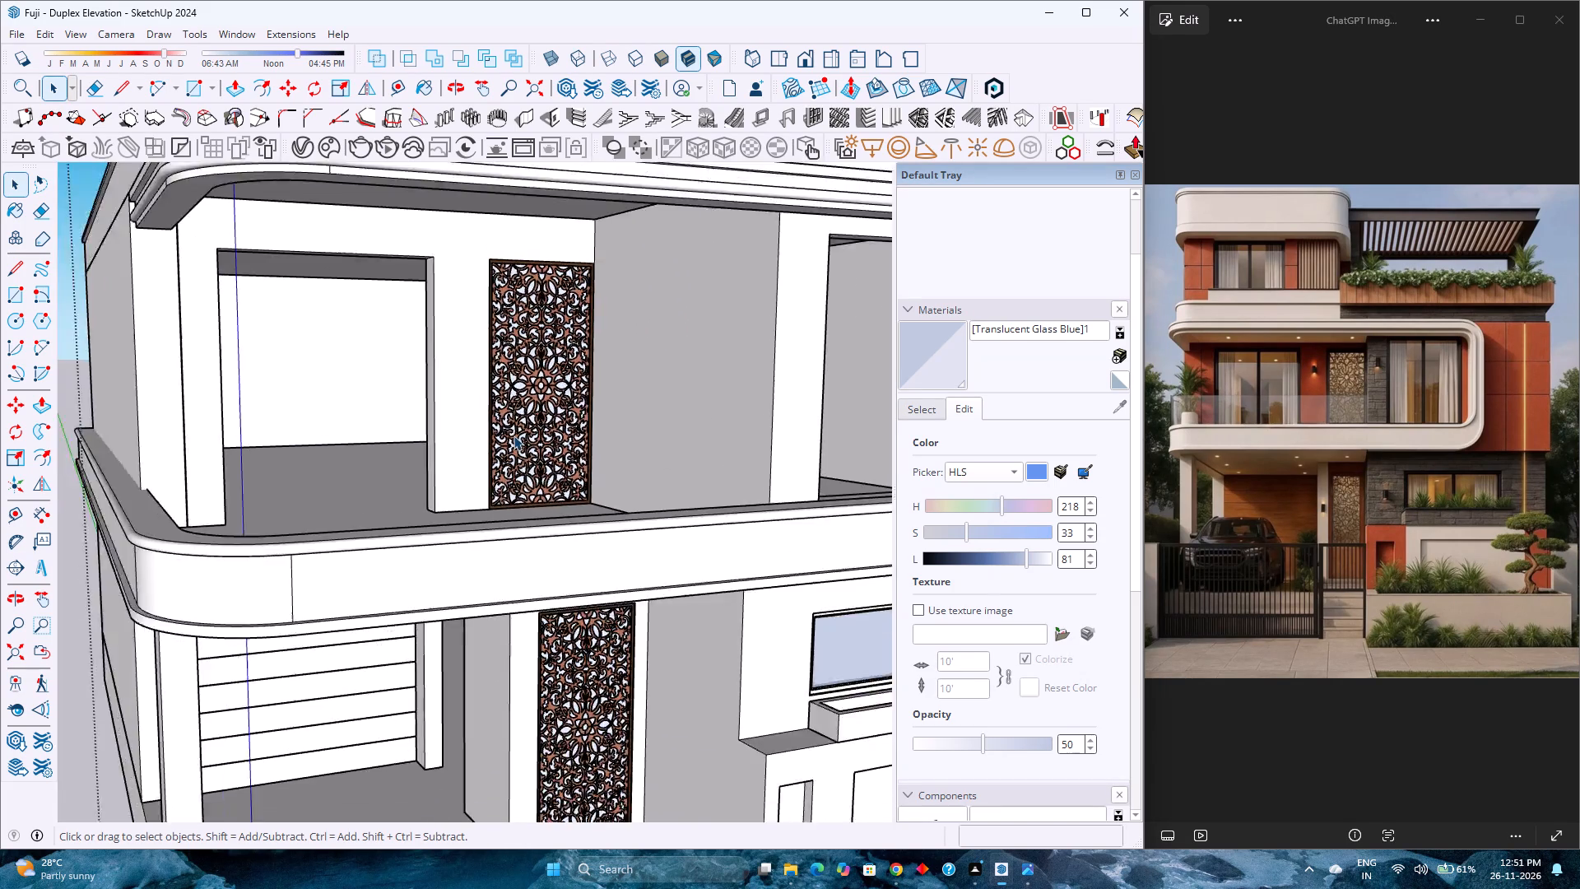
{"action": "scroll", "coordinate": [513, 435], "scroll_direction": "up", "scroll_amount": 5}
{"action": "scroll", "coordinate": [513, 440], "scroll_direction": "down", "scroll_amount": 3}
{"action": "scroll", "coordinate": [513, 441], "scroll_direction": "up", "scroll_amount": 3}
{"action": "scroll", "coordinate": [513, 441], "scroll_direction": "down", "scroll_amount": 3}
{"action": "scroll", "coordinate": [513, 441], "scroll_direction": "up", "scroll_amount": 2}
{"action": "scroll", "coordinate": [513, 441], "scroll_direction": "down", "scroll_amount": 7}
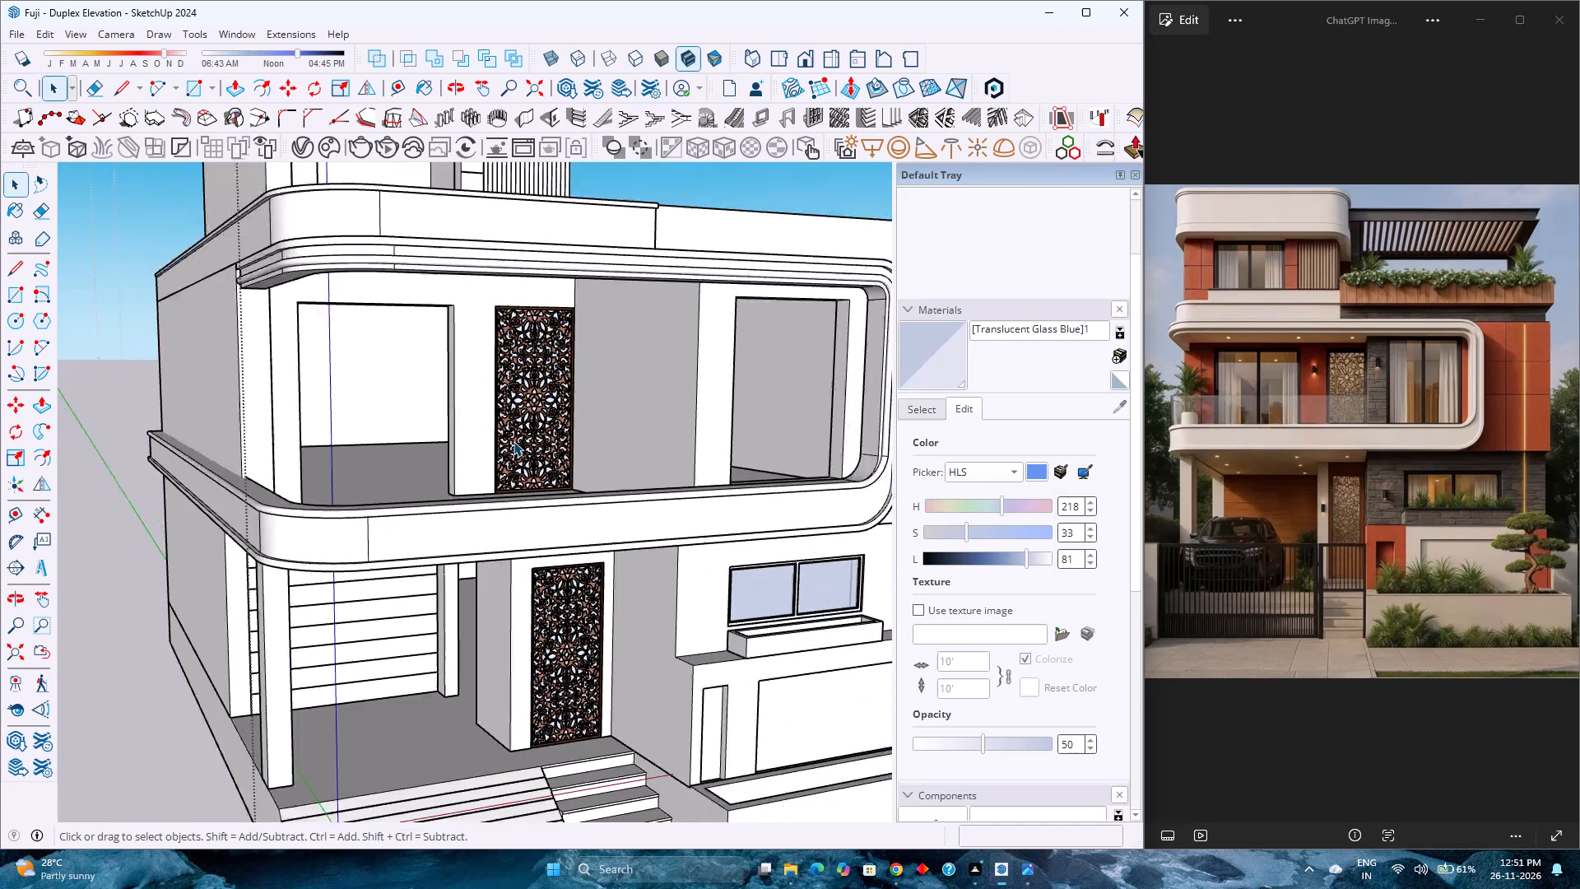
{"action": "scroll", "coordinate": [513, 441], "scroll_direction": "down", "scroll_amount": 1}
View the whole duplex from the front and examine the elevation's openings, balcony band and ground-floor window.
{"action": "left_click", "coordinate": [810, 61]}
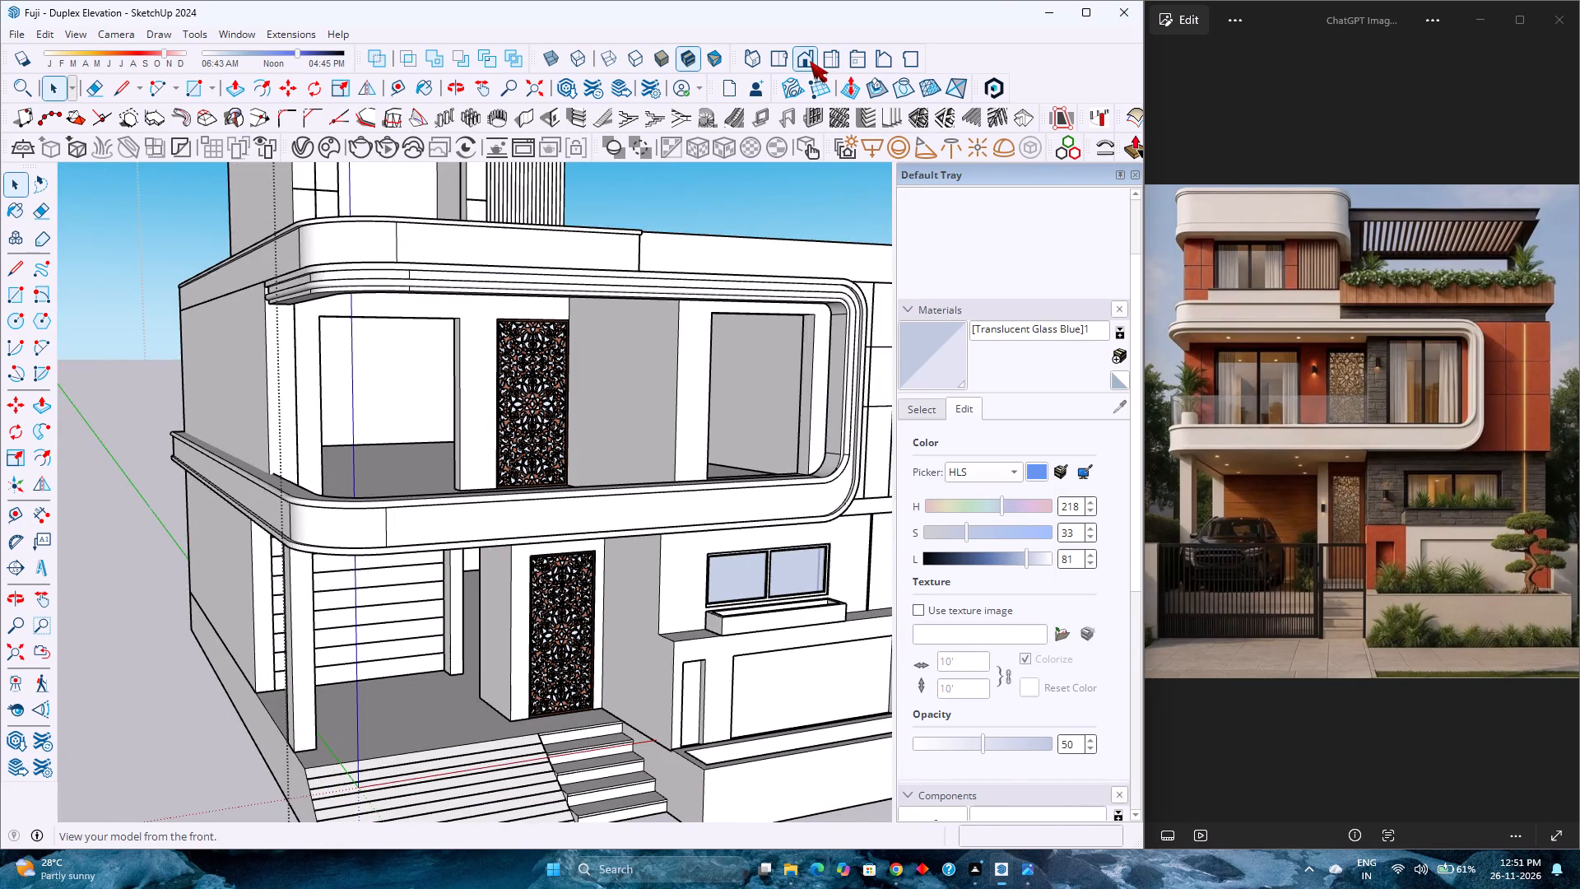
{"action": "left_click", "coordinate": [13, 652]}
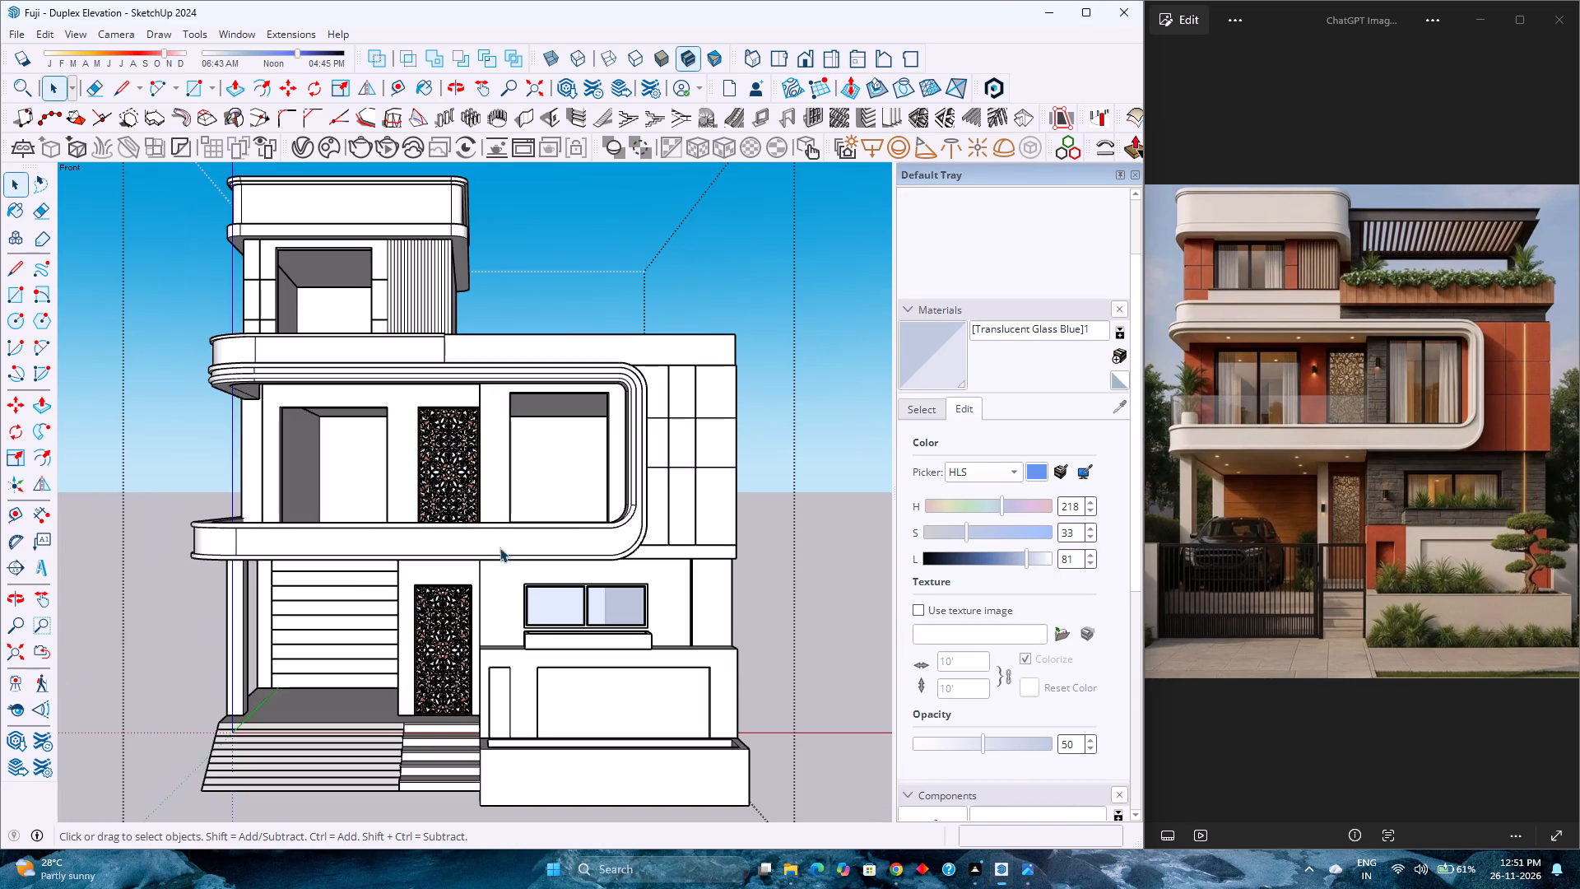
{"action": "scroll", "coordinate": [513, 543], "scroll_direction": "down", "scroll_amount": 3}
{"action": "scroll", "coordinate": [513, 543], "scroll_direction": "up", "scroll_amount": 2}
{"action": "scroll", "coordinate": [513, 543], "scroll_direction": "down", "scroll_amount": 3}
{"action": "scroll", "coordinate": [513, 543], "scroll_direction": "up", "scroll_amount": 2}
{"action": "scroll", "coordinate": [513, 543], "scroll_direction": "down", "scroll_amount": 3}
{"action": "scroll", "coordinate": [513, 543], "scroll_direction": "up", "scroll_amount": 4}
{"action": "scroll", "coordinate": [513, 543], "scroll_direction": "down", "scroll_amount": 4}
{"action": "scroll", "coordinate": [513, 543], "scroll_direction": "up", "scroll_amount": 3}
{"action": "scroll", "coordinate": [513, 543], "scroll_direction": "down", "scroll_amount": 3}
{"action": "scroll", "coordinate": [513, 543], "scroll_direction": "up", "scroll_amount": 2}
{"action": "scroll", "coordinate": [513, 543], "scroll_direction": "down", "scroll_amount": 3}
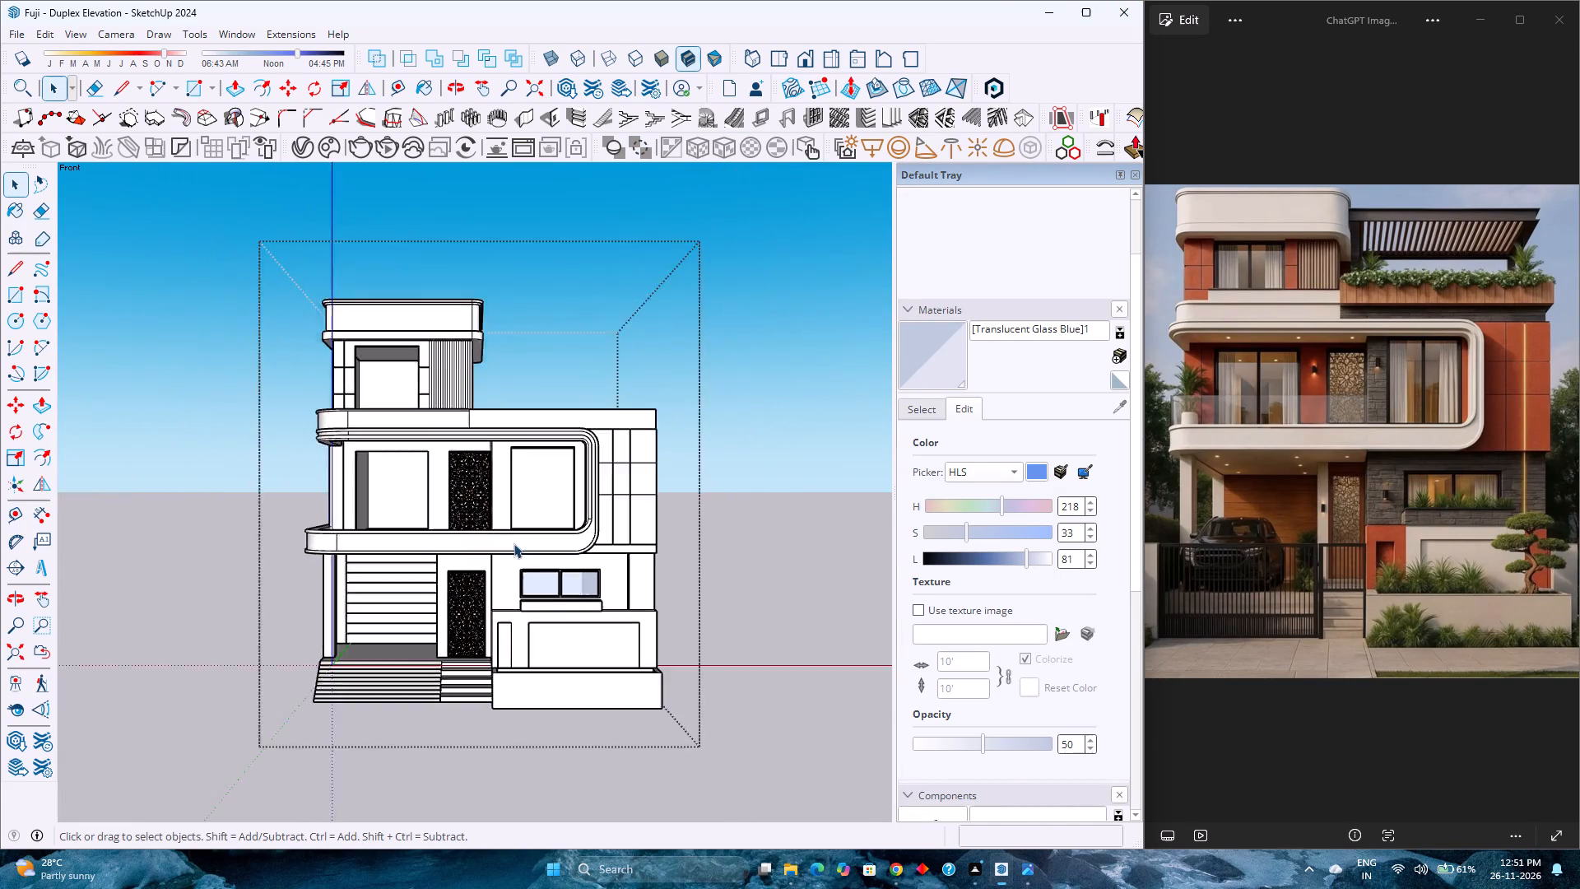
{"action": "scroll", "coordinate": [513, 543], "scroll_direction": "up", "scroll_amount": 3}
{"action": "scroll", "coordinate": [513, 543], "scroll_direction": "down", "scroll_amount": 3}
{"action": "scroll", "coordinate": [513, 543], "scroll_direction": "up", "scroll_amount": 3}
{"action": "scroll", "coordinate": [513, 543], "scroll_direction": "down", "scroll_amount": 4}
{"action": "scroll", "coordinate": [513, 543], "scroll_direction": "up", "scroll_amount": 3}
{"action": "scroll", "coordinate": [513, 543], "scroll_direction": "down", "scroll_amount": 4}
{"action": "scroll", "coordinate": [513, 543], "scroll_direction": "up", "scroll_amount": 4}
{"action": "scroll", "coordinate": [513, 543], "scroll_direction": "down", "scroll_amount": 4}
{"action": "scroll", "coordinate": [513, 543], "scroll_direction": "up", "scroll_amount": 3}
{"action": "scroll", "coordinate": [513, 543], "scroll_direction": "down", "scroll_amount": 3}
{"action": "scroll", "coordinate": [513, 543], "scroll_direction": "up", "scroll_amount": 4}
{"action": "scroll", "coordinate": [513, 543], "scroll_direction": "down", "scroll_amount": 4}
{"action": "scroll", "coordinate": [513, 543], "scroll_direction": "up", "scroll_amount": 4}
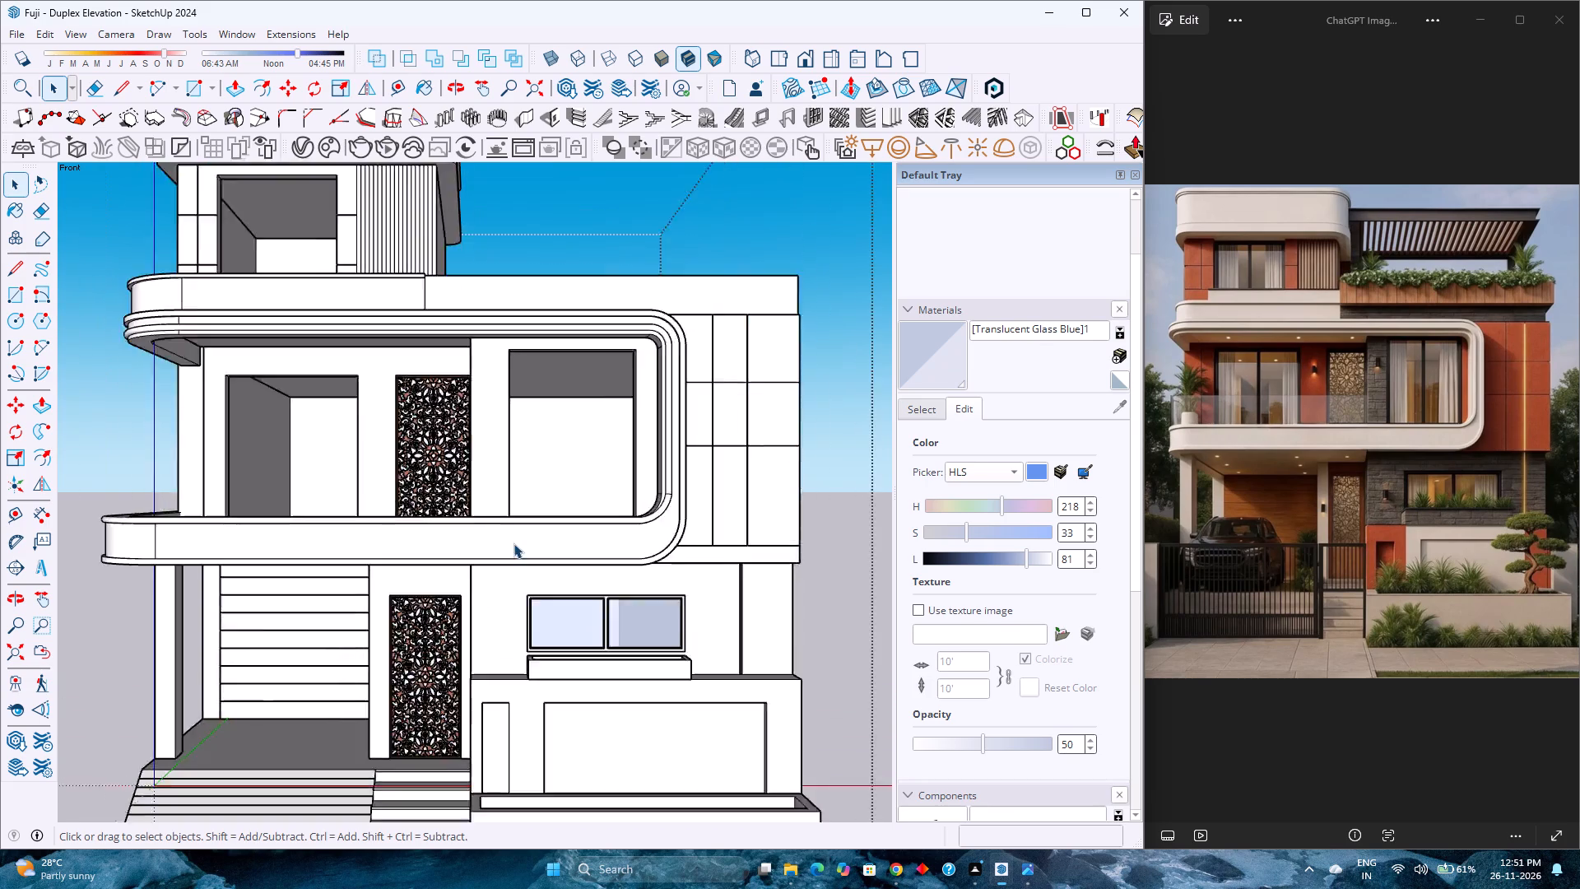
{"action": "scroll", "coordinate": [513, 543], "scroll_direction": "down", "scroll_amount": 4}
{"action": "scroll", "coordinate": [513, 543], "scroll_direction": "up", "scroll_amount": 3}
{"action": "scroll", "coordinate": [513, 543], "scroll_direction": "down", "scroll_amount": 3}
{"action": "scroll", "coordinate": [513, 543], "scroll_direction": "up", "scroll_amount": 2}
{"action": "scroll", "coordinate": [513, 543], "scroll_direction": "down", "scroll_amount": 1}
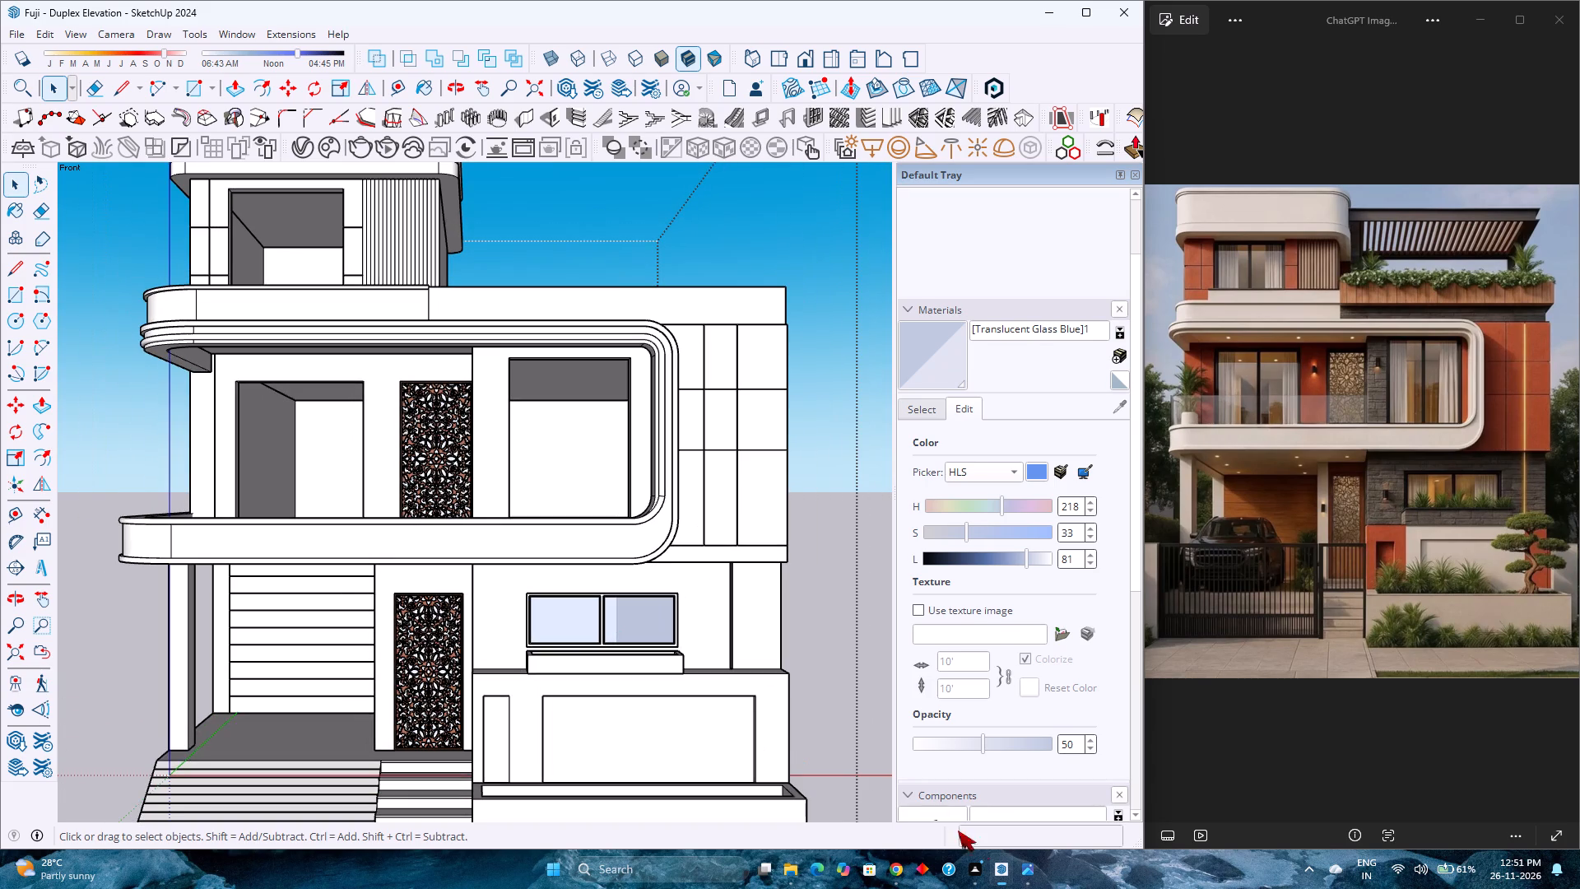
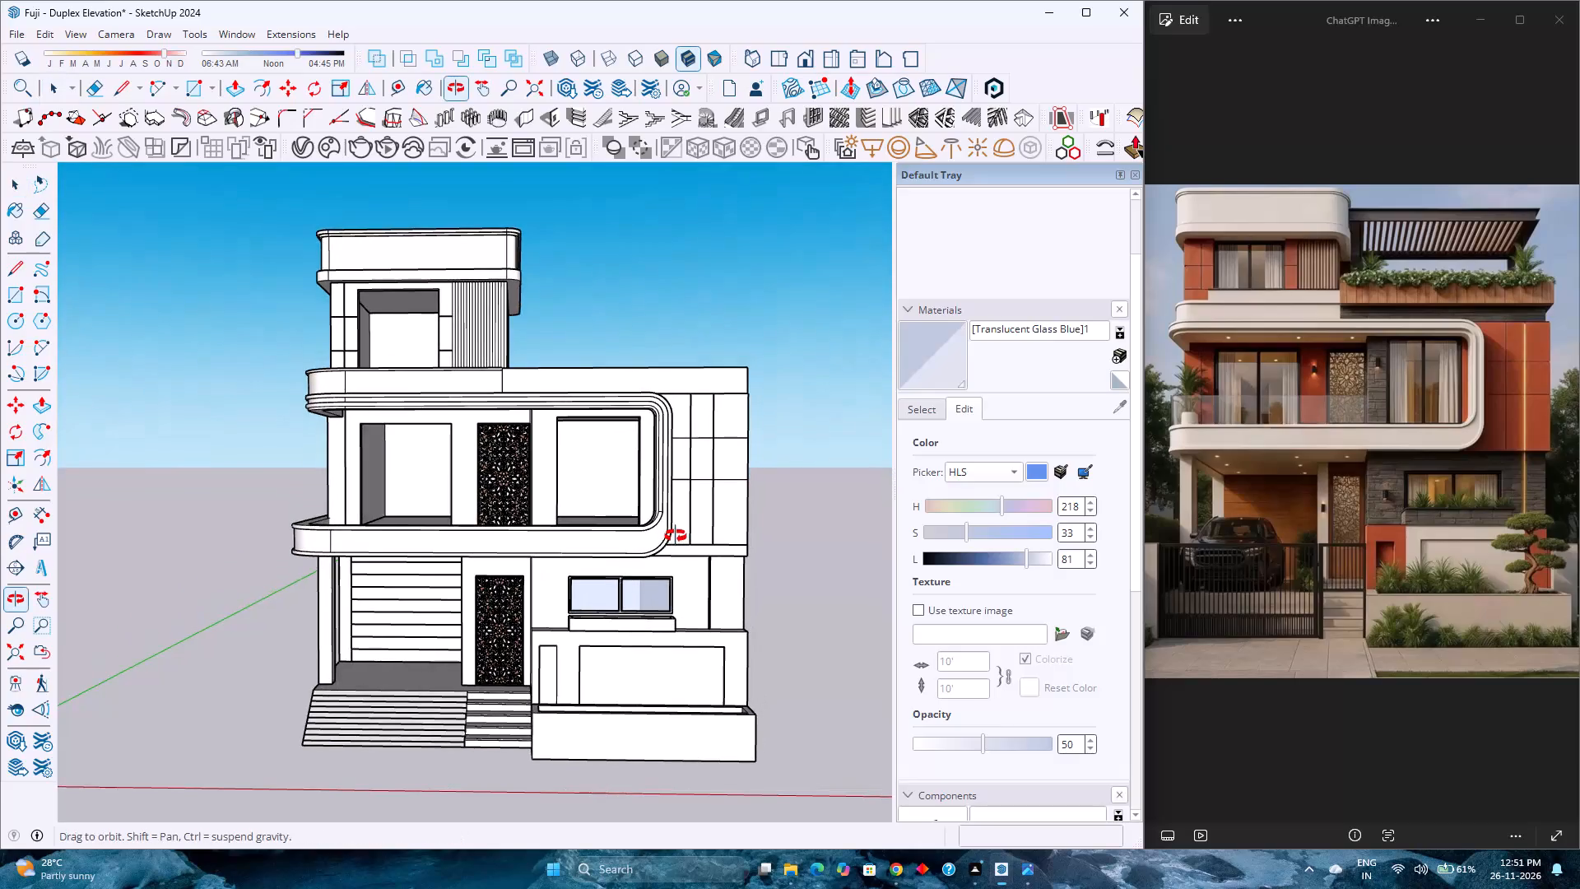
Examine the duplex facade from slightly angled viewpoints, checking the curved balcony frame, openings and ground-floor window against the reference image.
{"action": "middle_click", "coordinate": [676, 536]}
{"action": "scroll", "coordinate": [676, 536], "scroll_direction": "up", "scroll_amount": 4}
{"action": "scroll", "coordinate": [676, 536], "scroll_direction": "down", "scroll_amount": 4}
{"action": "scroll", "coordinate": [676, 536], "scroll_direction": "up", "scroll_amount": 2}
{"action": "middle_click_drag", "start_coordinate": [676, 536], "coordinate": [690, 535]}
{"action": "middle_click", "coordinate": [690, 535]}
{"action": "scroll", "coordinate": [690, 534], "scroll_direction": "down", "scroll_amount": 3}
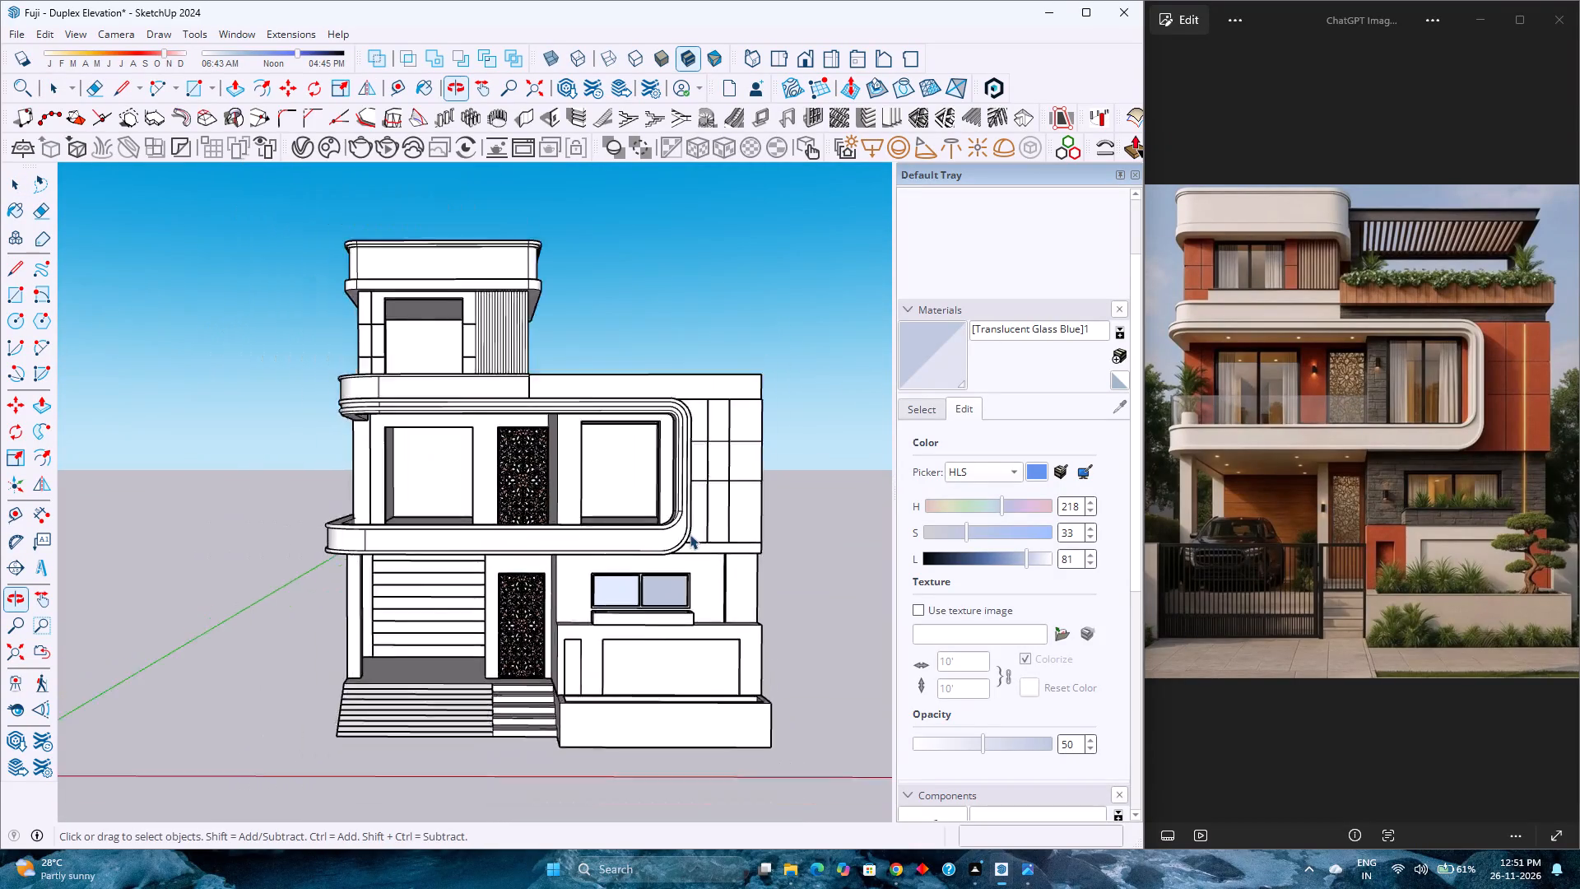
{"action": "scroll", "coordinate": [690, 534], "scroll_direction": "up", "scroll_amount": 4}
{"action": "scroll", "coordinate": [690, 534], "scroll_direction": "down", "scroll_amount": 3}
{"action": "middle_click_drag", "start_coordinate": [696, 542], "coordinate": [671, 535]}
{"action": "scroll", "coordinate": [671, 535], "scroll_direction": "up", "scroll_amount": 3}
{"action": "scroll", "coordinate": [671, 535], "scroll_direction": "down", "scroll_amount": 4}
{"action": "scroll", "coordinate": [671, 535], "scroll_direction": "up", "scroll_amount": 4}
{"action": "scroll", "coordinate": [671, 535], "scroll_direction": "down", "scroll_amount": 1}
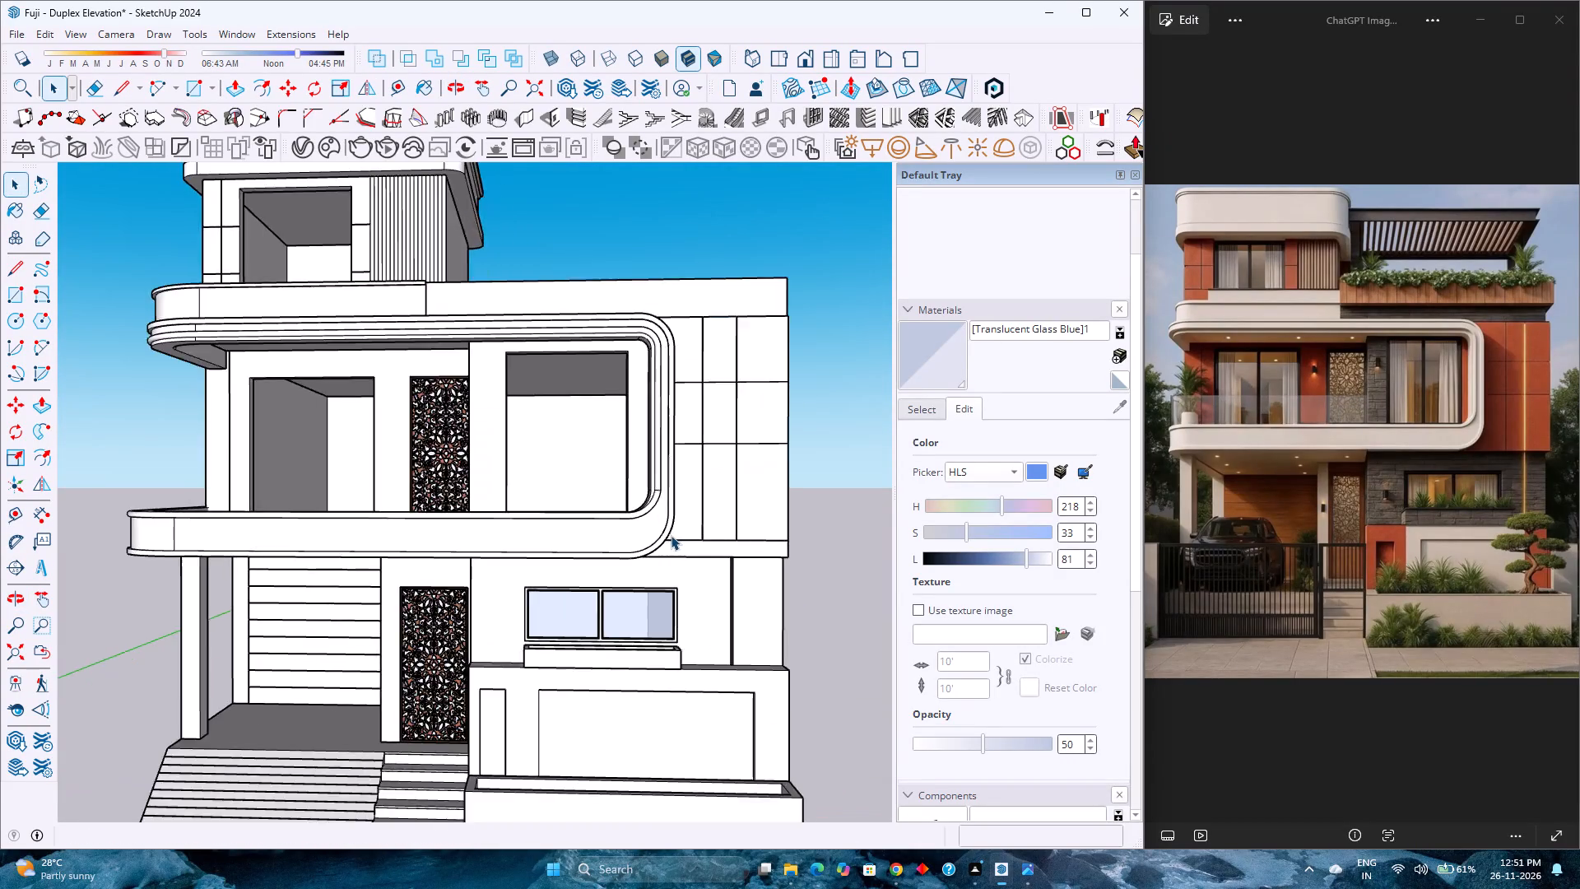
{"action": "scroll", "coordinate": [671, 535], "scroll_direction": "down", "scroll_amount": 2}
{"action": "middle_click_drag", "start_coordinate": [671, 535], "coordinate": [678, 535]}
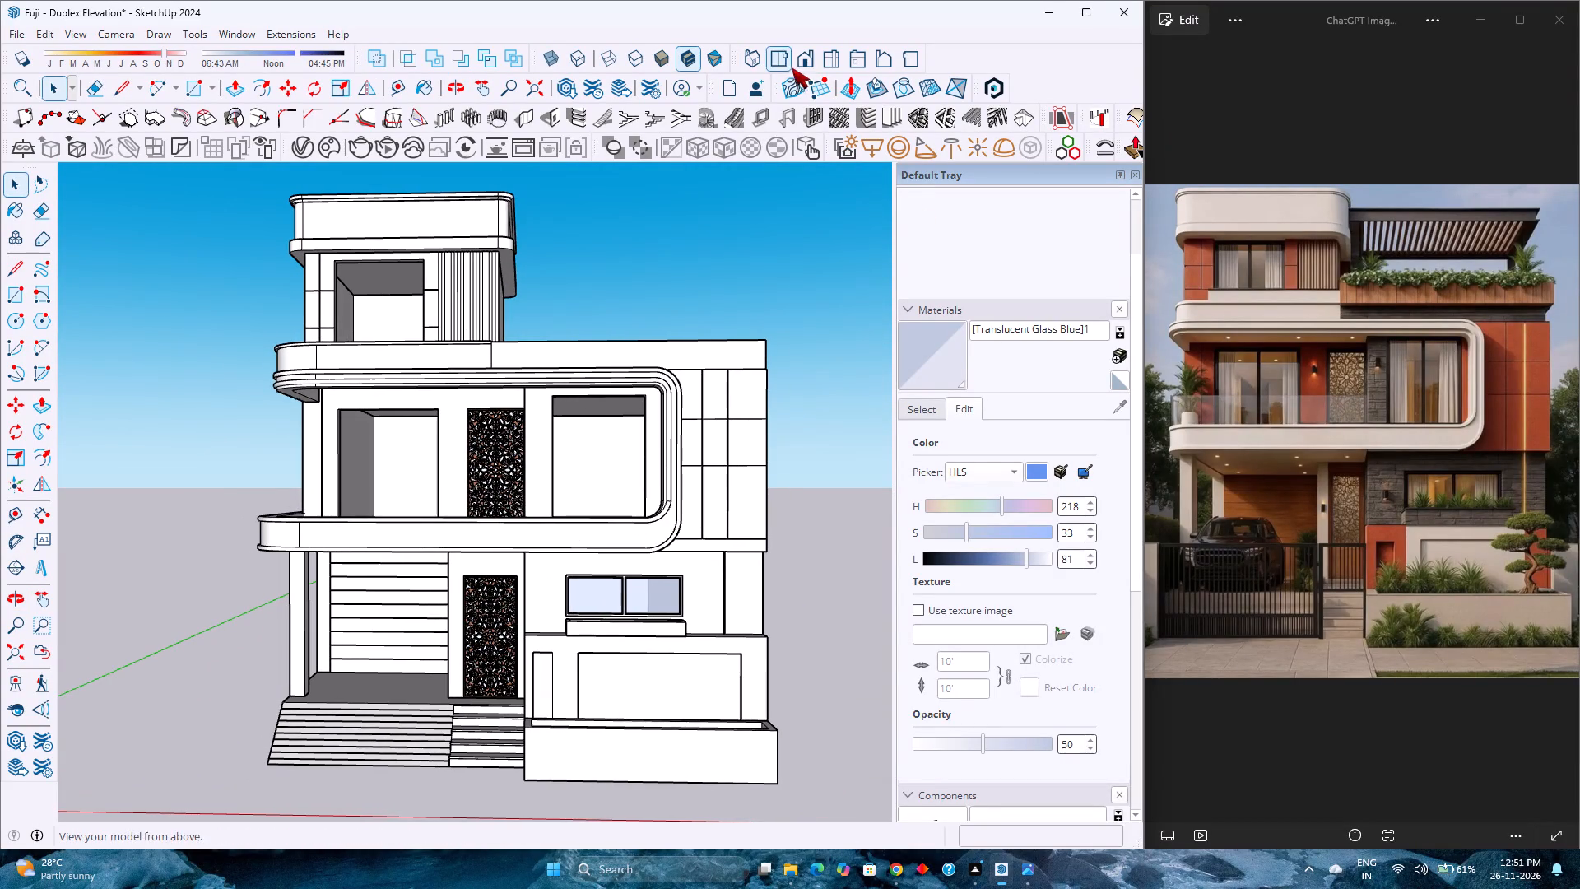
Show the whole duplex in the standard Front view and inspect the full elevation.
{"action": "left_click", "coordinate": [802, 58]}
{"action": "left_click", "coordinate": [23, 654]}
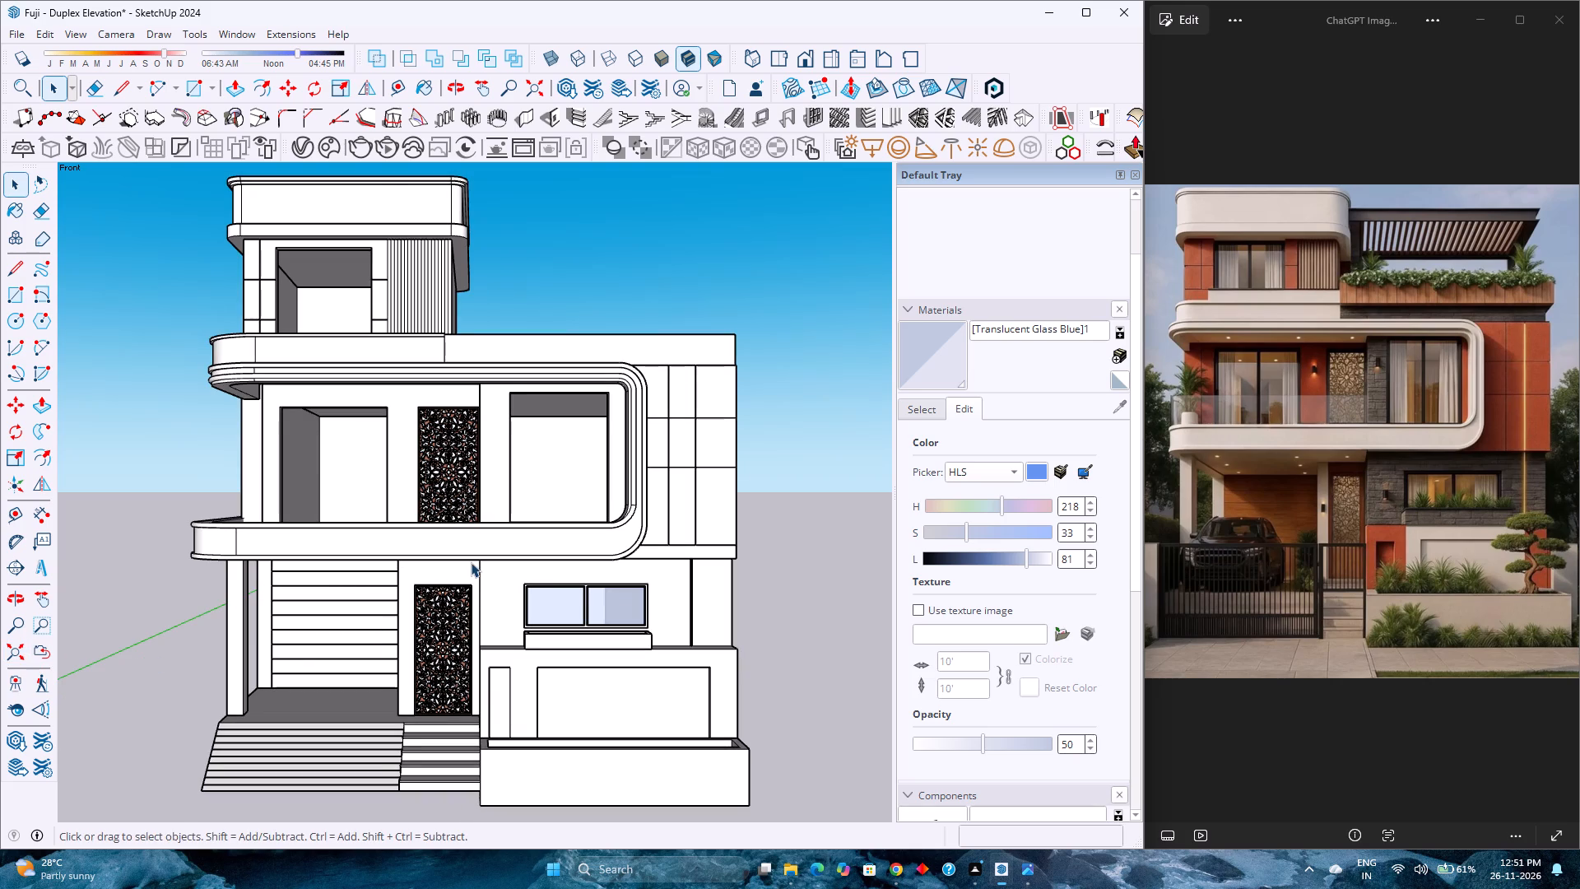
{"action": "scroll", "coordinate": [471, 562], "scroll_direction": "up", "scroll_amount": 2}
{"action": "scroll", "coordinate": [471, 562], "scroll_direction": "down", "scroll_amount": 3}
{"action": "scroll", "coordinate": [471, 562], "scroll_direction": "up", "scroll_amount": 2}
{"action": "scroll", "coordinate": [471, 562], "scroll_direction": "down", "scroll_amount": 2}
{"action": "scroll", "coordinate": [471, 562], "scroll_direction": "up", "scroll_amount": 3}
{"action": "scroll", "coordinate": [471, 562], "scroll_direction": "down", "scroll_amount": 3}
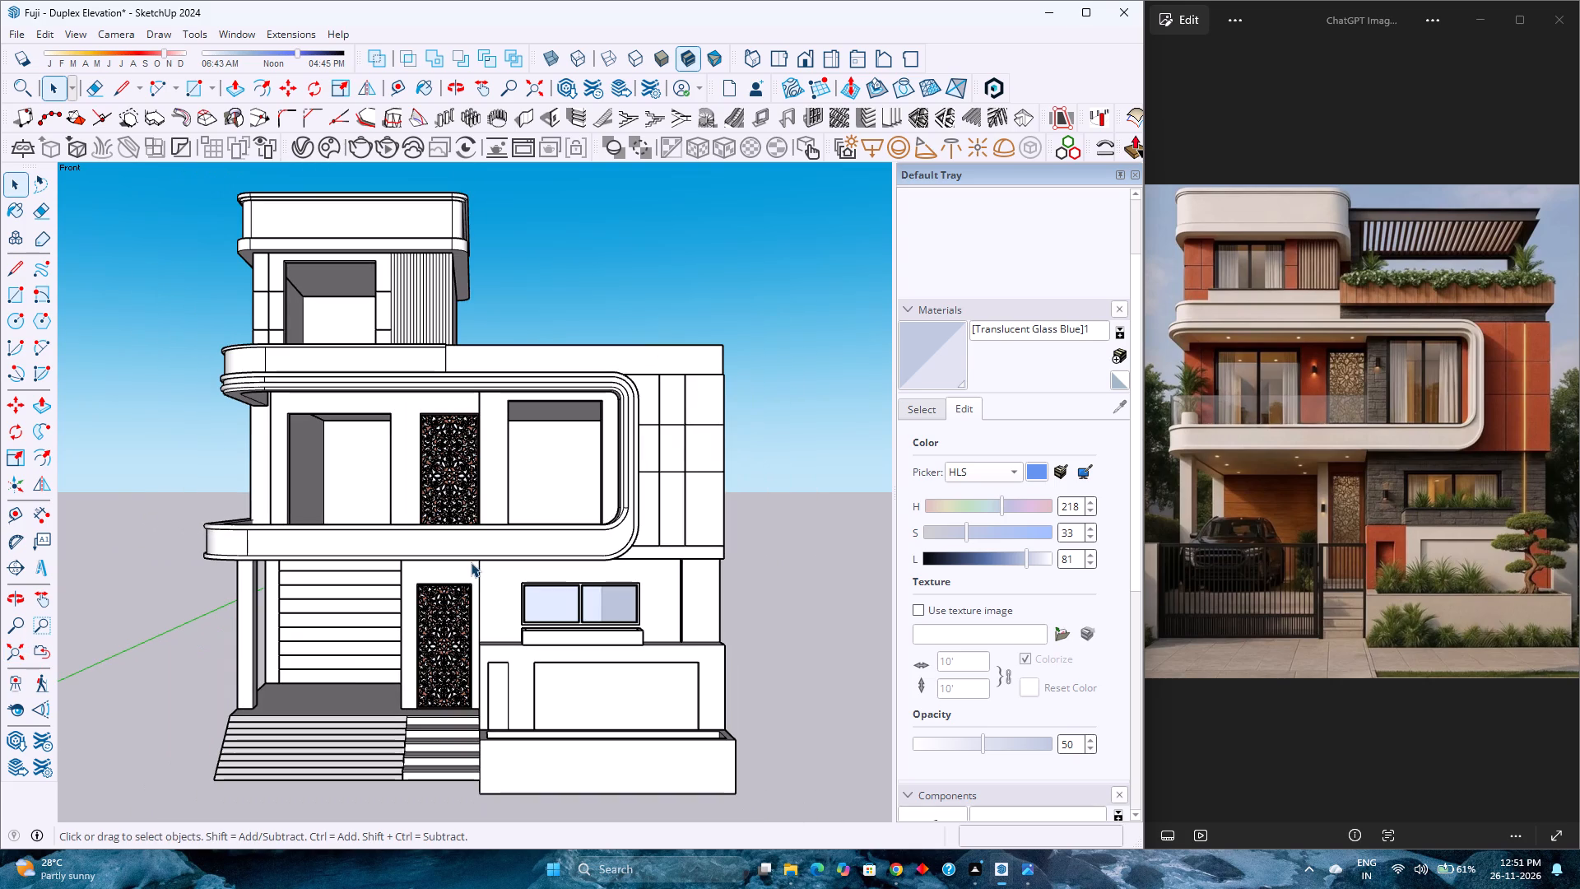
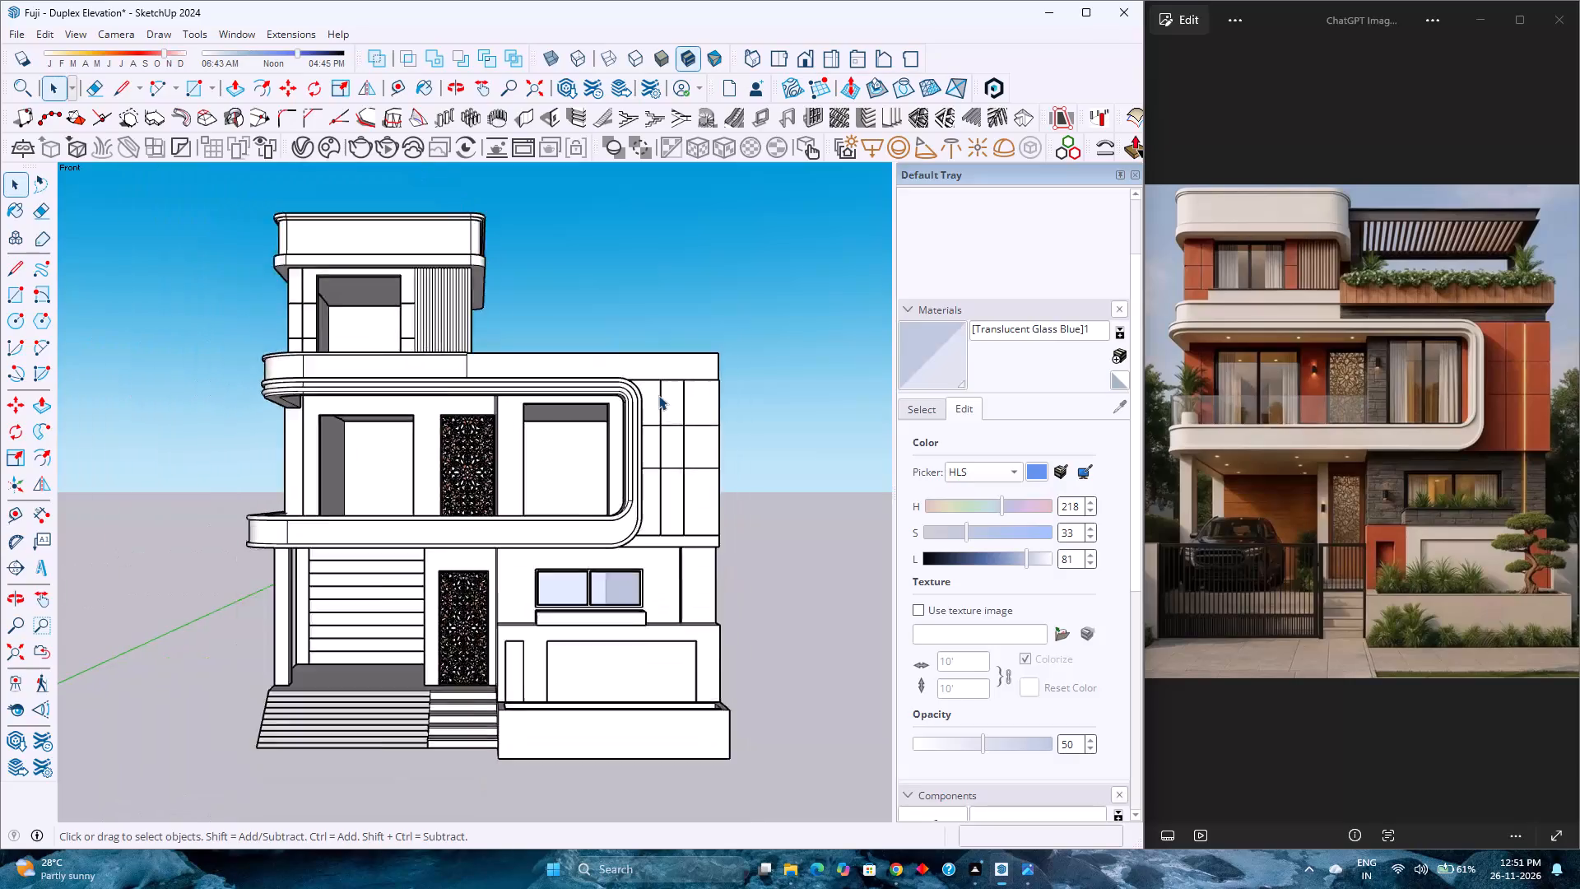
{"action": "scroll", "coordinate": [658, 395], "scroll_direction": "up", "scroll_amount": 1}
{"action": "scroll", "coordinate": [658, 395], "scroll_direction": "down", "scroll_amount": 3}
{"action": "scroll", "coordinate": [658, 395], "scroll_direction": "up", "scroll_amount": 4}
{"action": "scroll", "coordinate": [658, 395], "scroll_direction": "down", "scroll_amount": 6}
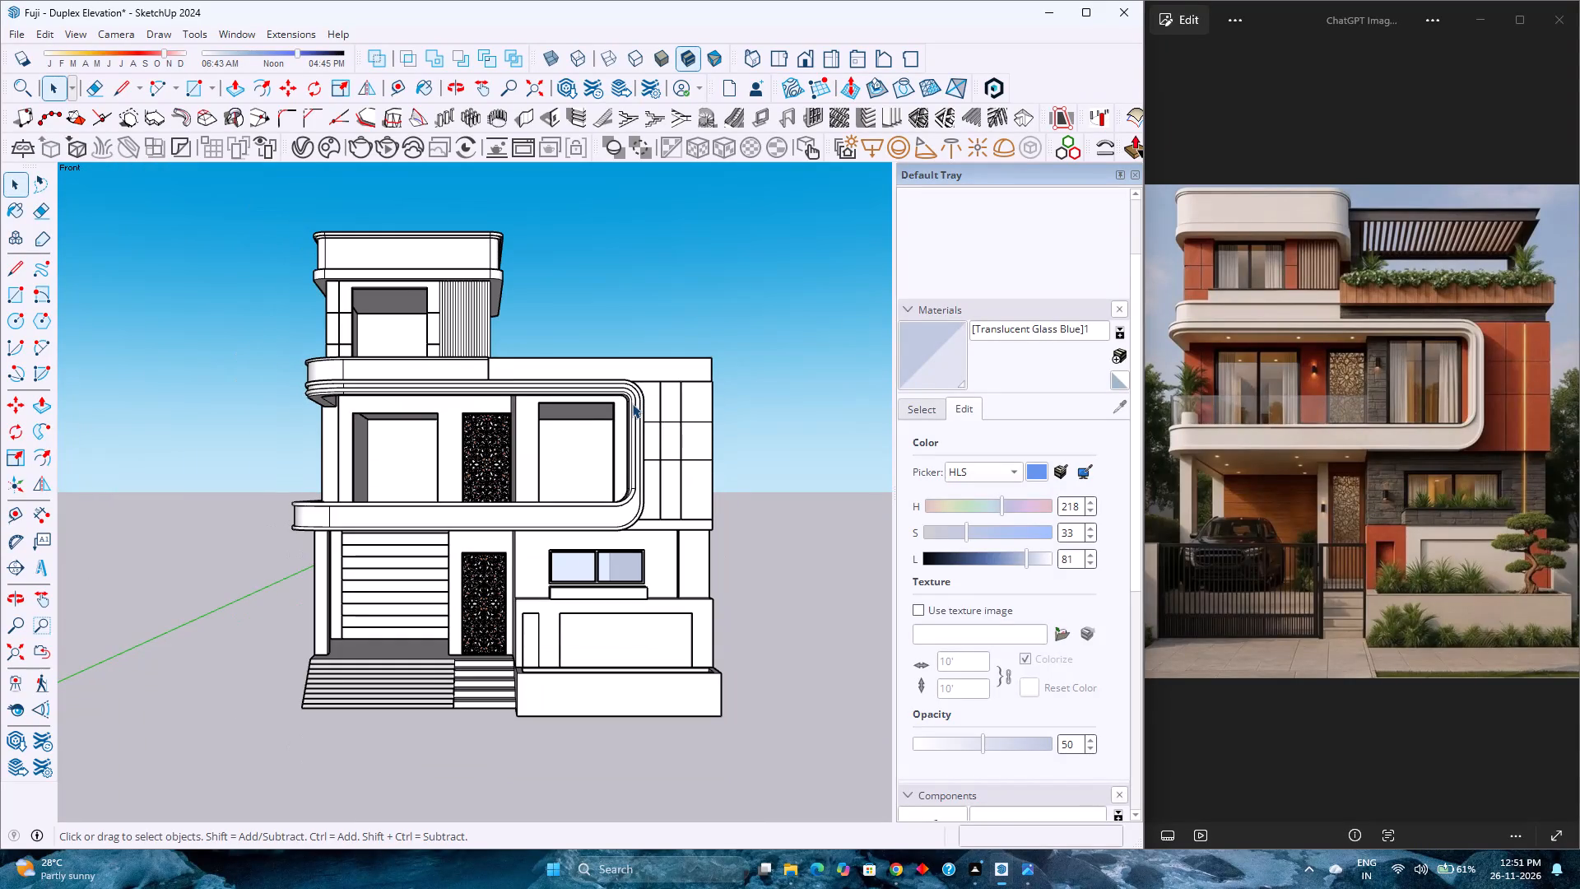
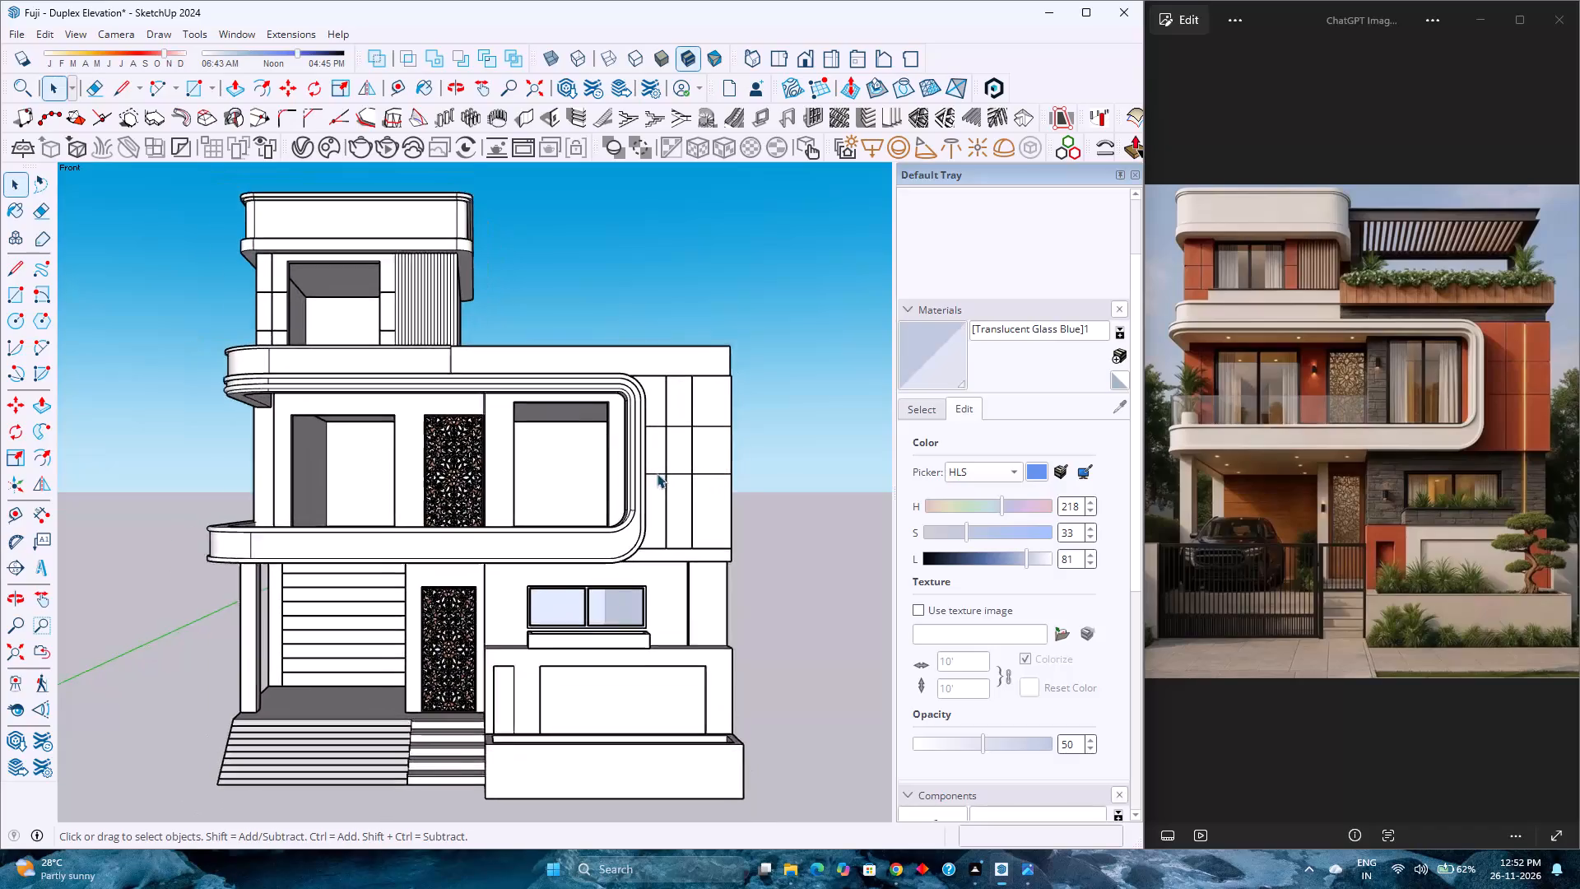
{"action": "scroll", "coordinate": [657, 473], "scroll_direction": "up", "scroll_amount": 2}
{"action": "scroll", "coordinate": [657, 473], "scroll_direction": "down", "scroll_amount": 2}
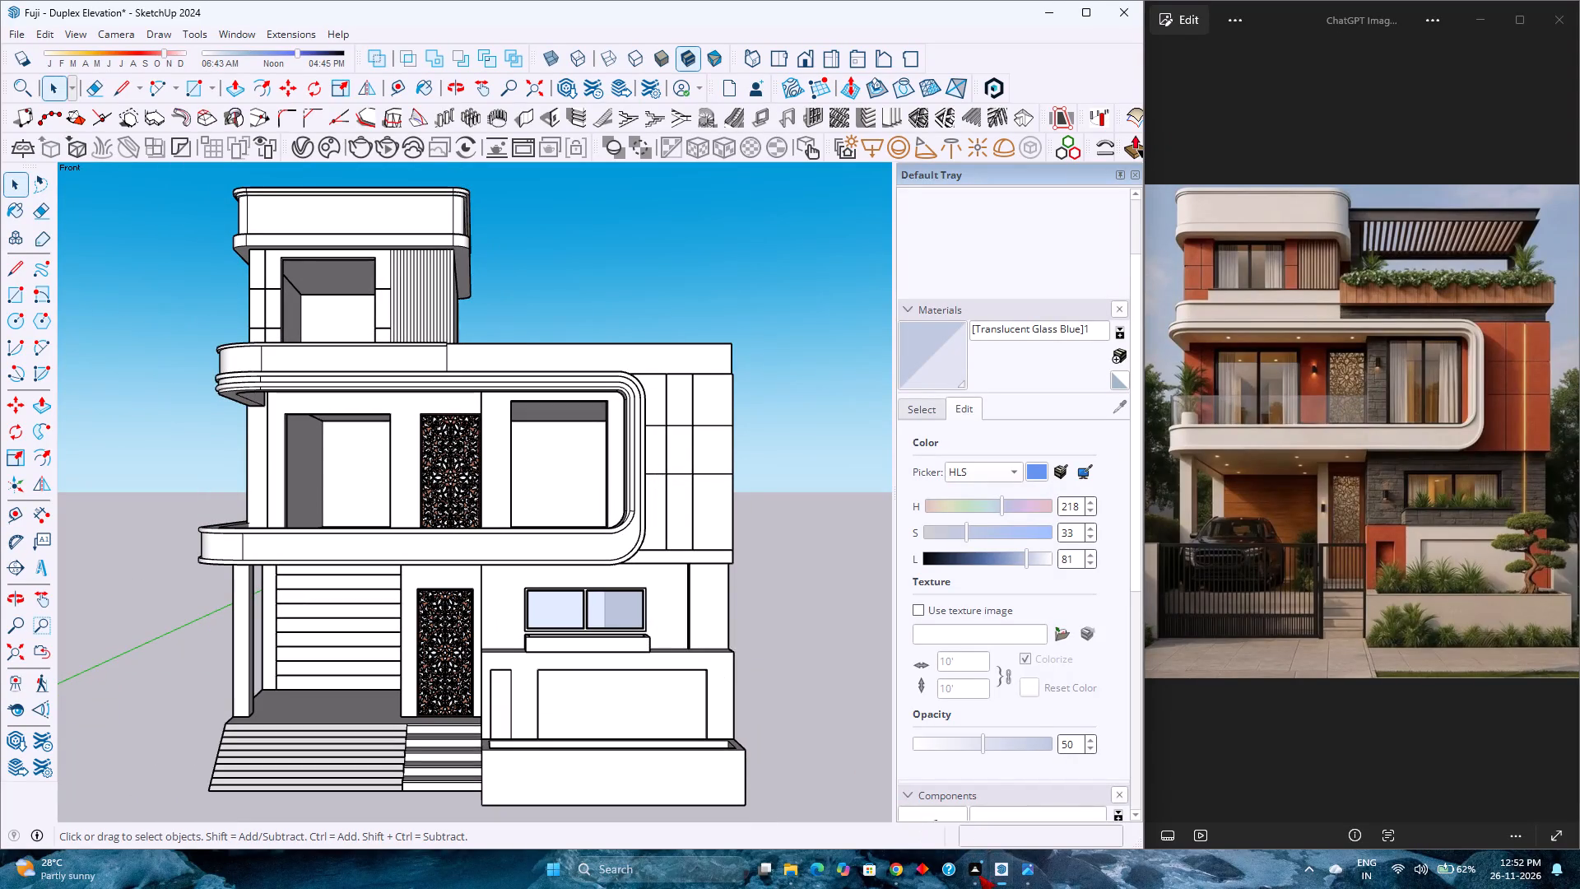